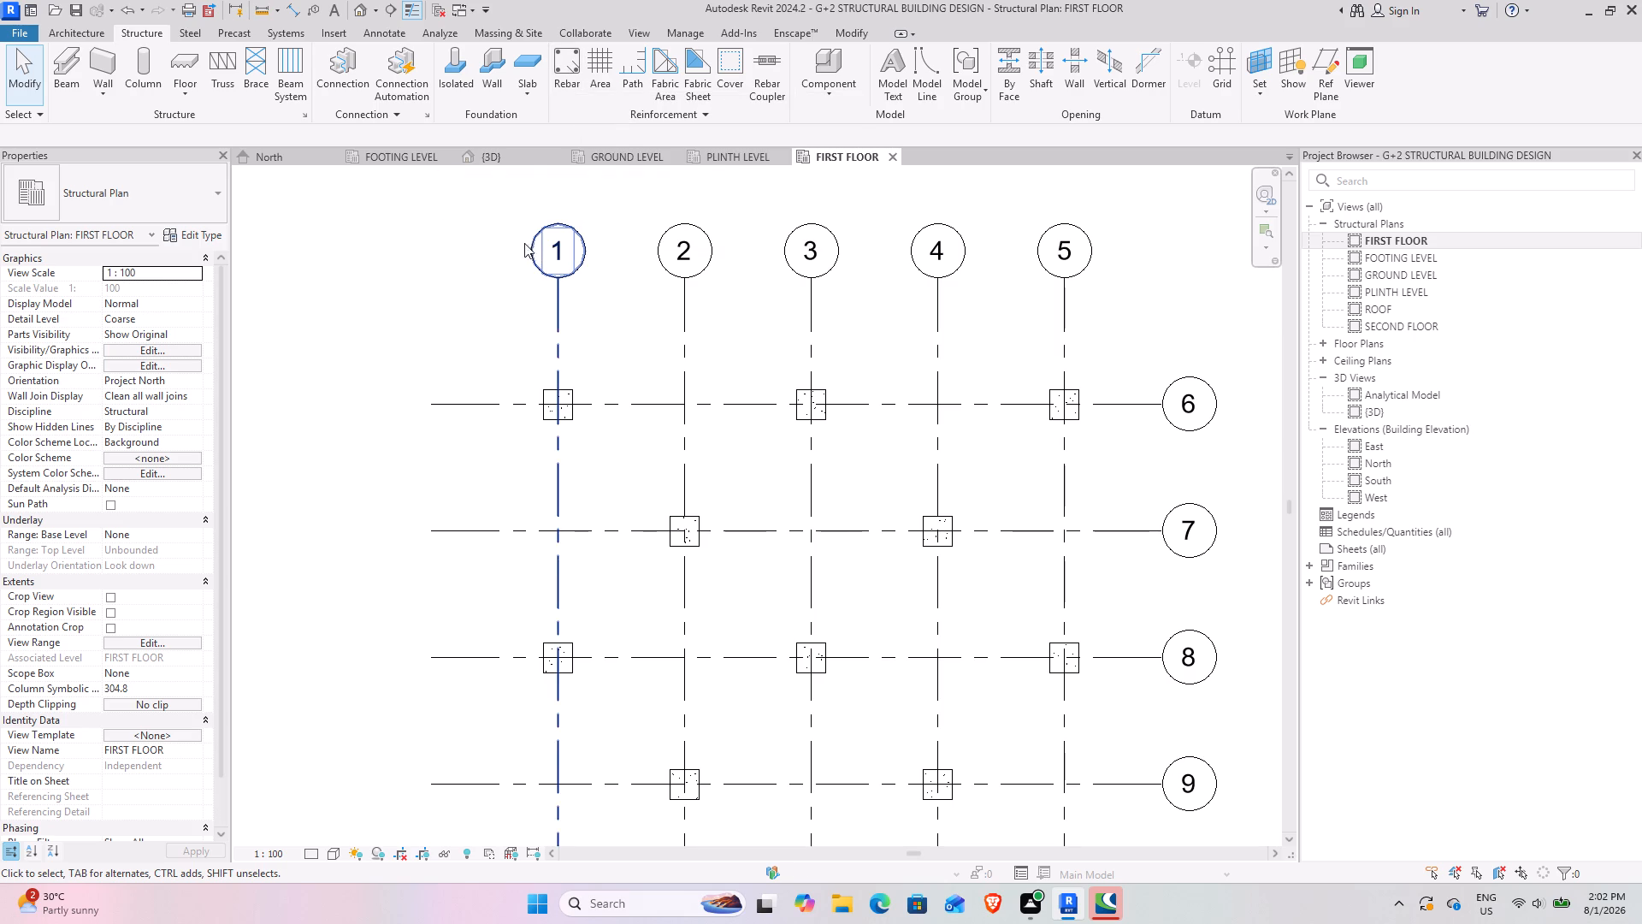
Examine the 2'4" concrete column at the intersection of grids 1 and 6 in the FIRST FLOOR plan.
{"action": "scroll", "coordinate": [577, 423], "scroll_direction": "up", "scroll_amount": 4}
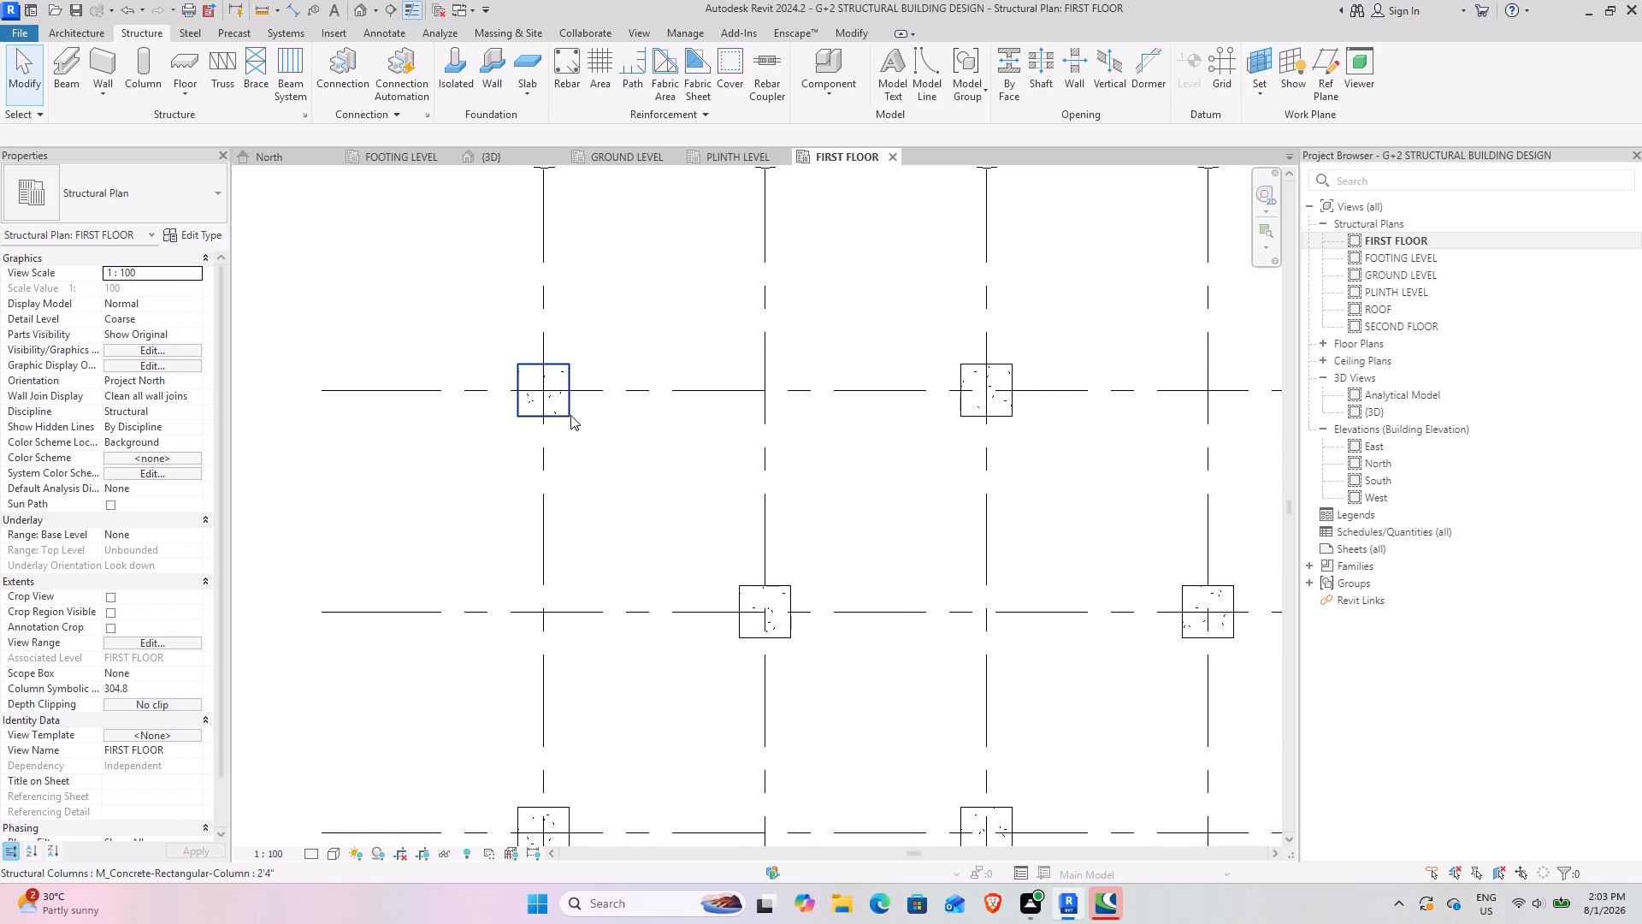
{"action": "scroll", "coordinate": [540, 335], "scroll_direction": "up", "scroll_amount": 5}
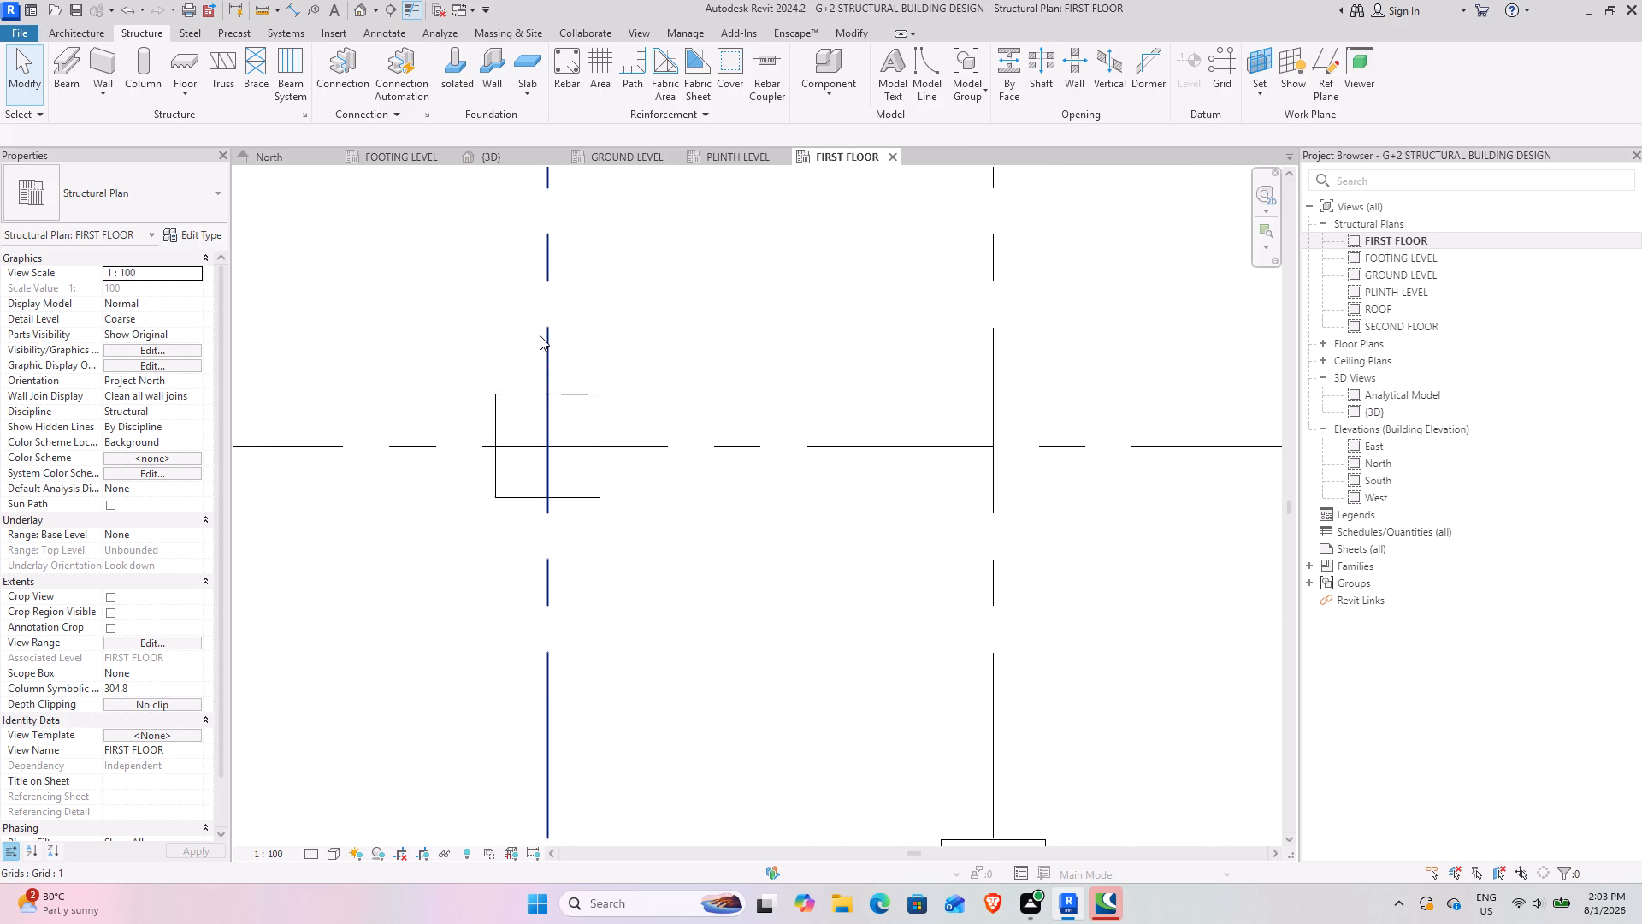
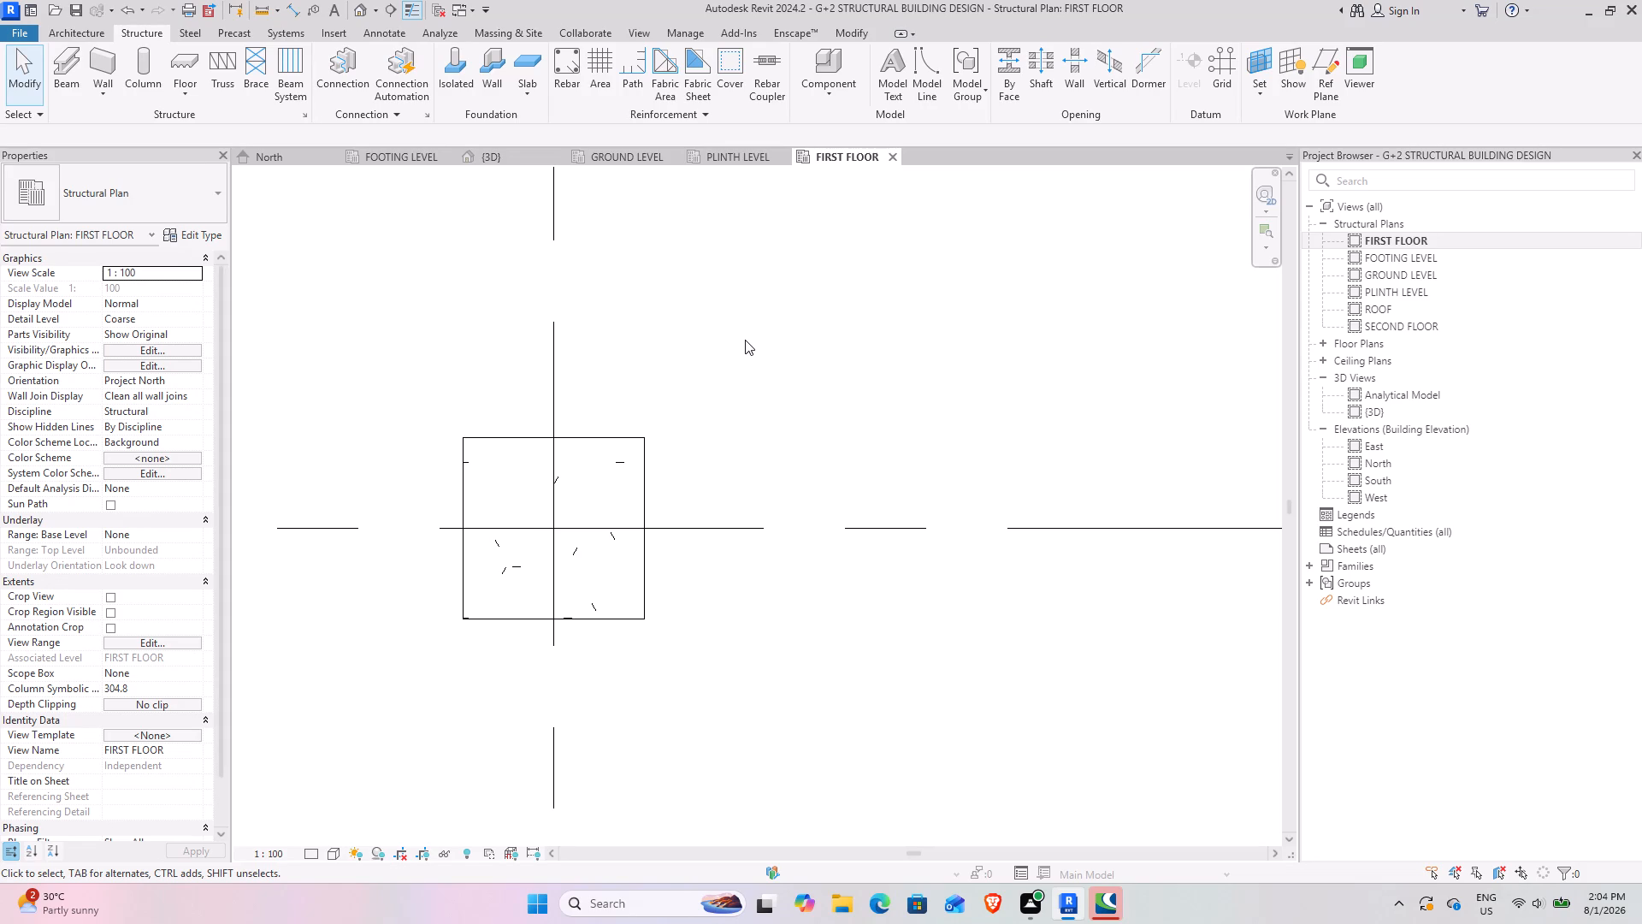
Create a building section across the 2'4" column at grids 1 and 6 in the FIRST FLOOR plan and open its view.
{"action": "scroll", "coordinate": [632, 542], "scroll_direction": "down", "scroll_amount": 7}
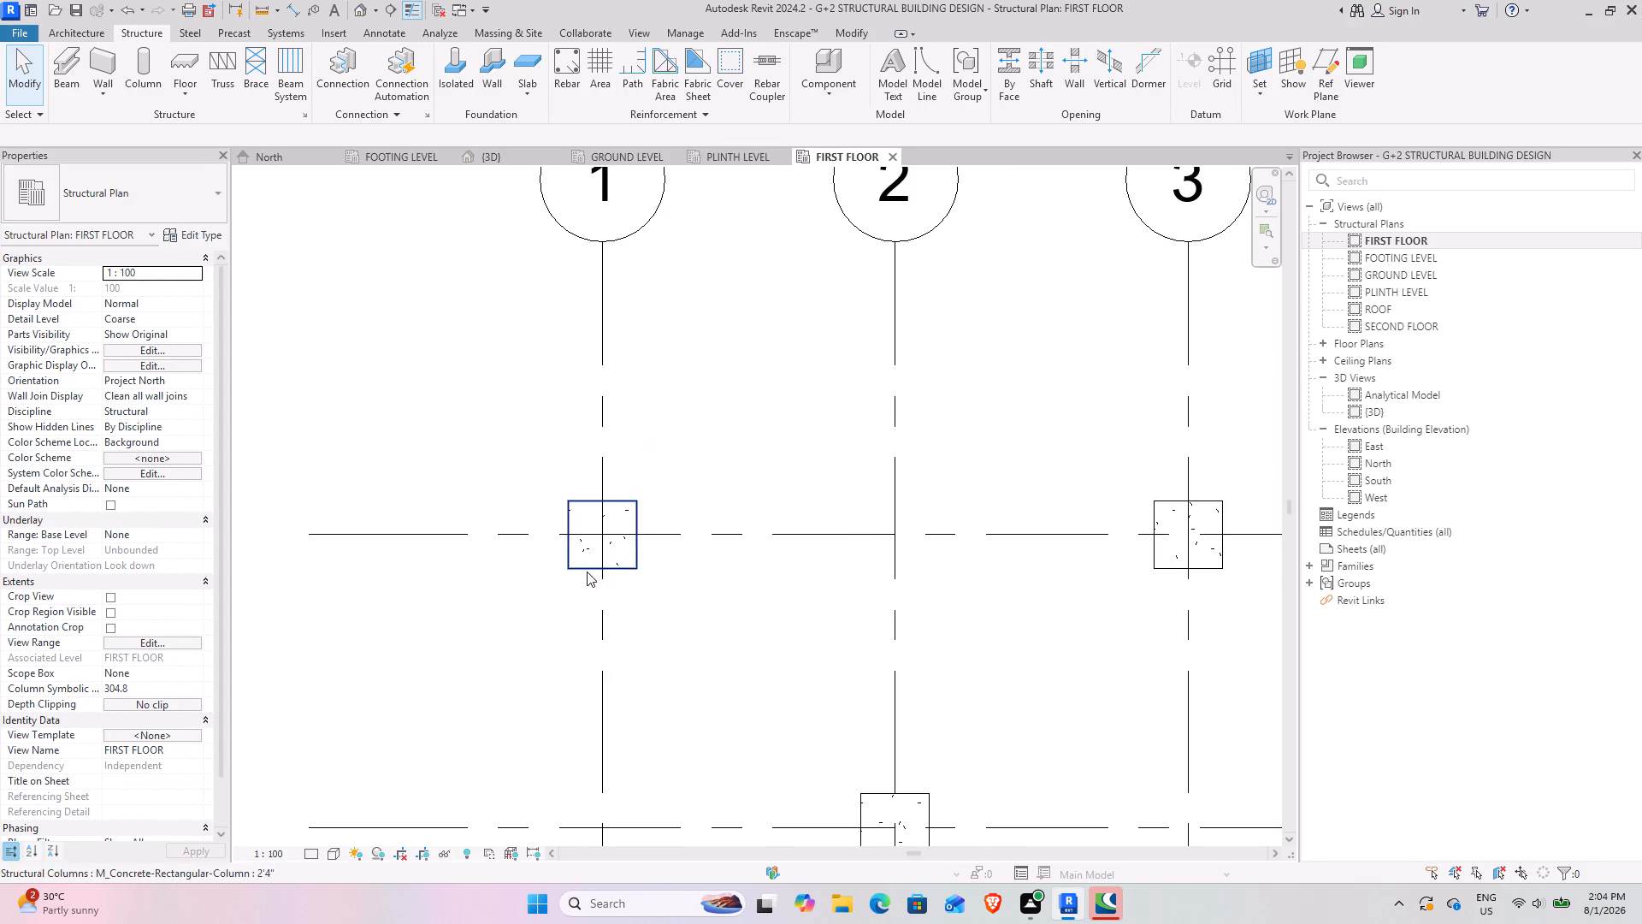
{"action": "middle_click_drag", "start_coordinate": [600, 566], "coordinate": [599, 522]}
{"action": "scroll", "coordinate": [602, 431], "scroll_direction": "up", "scroll_amount": 4}
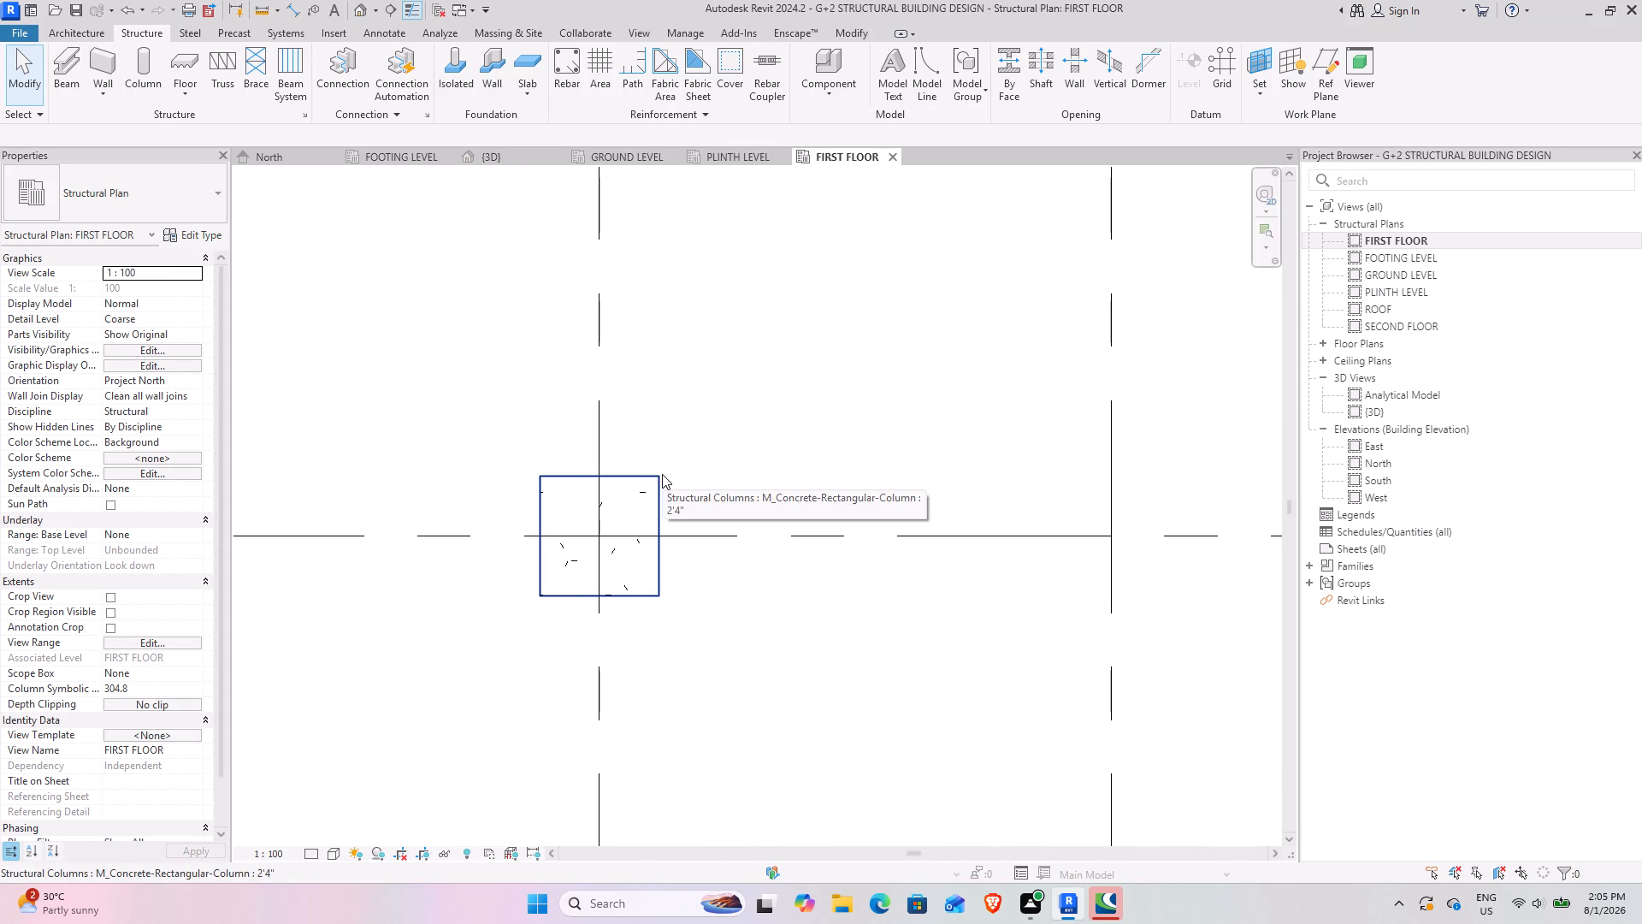
{"action": "left_click", "coordinate": [387, 9]}
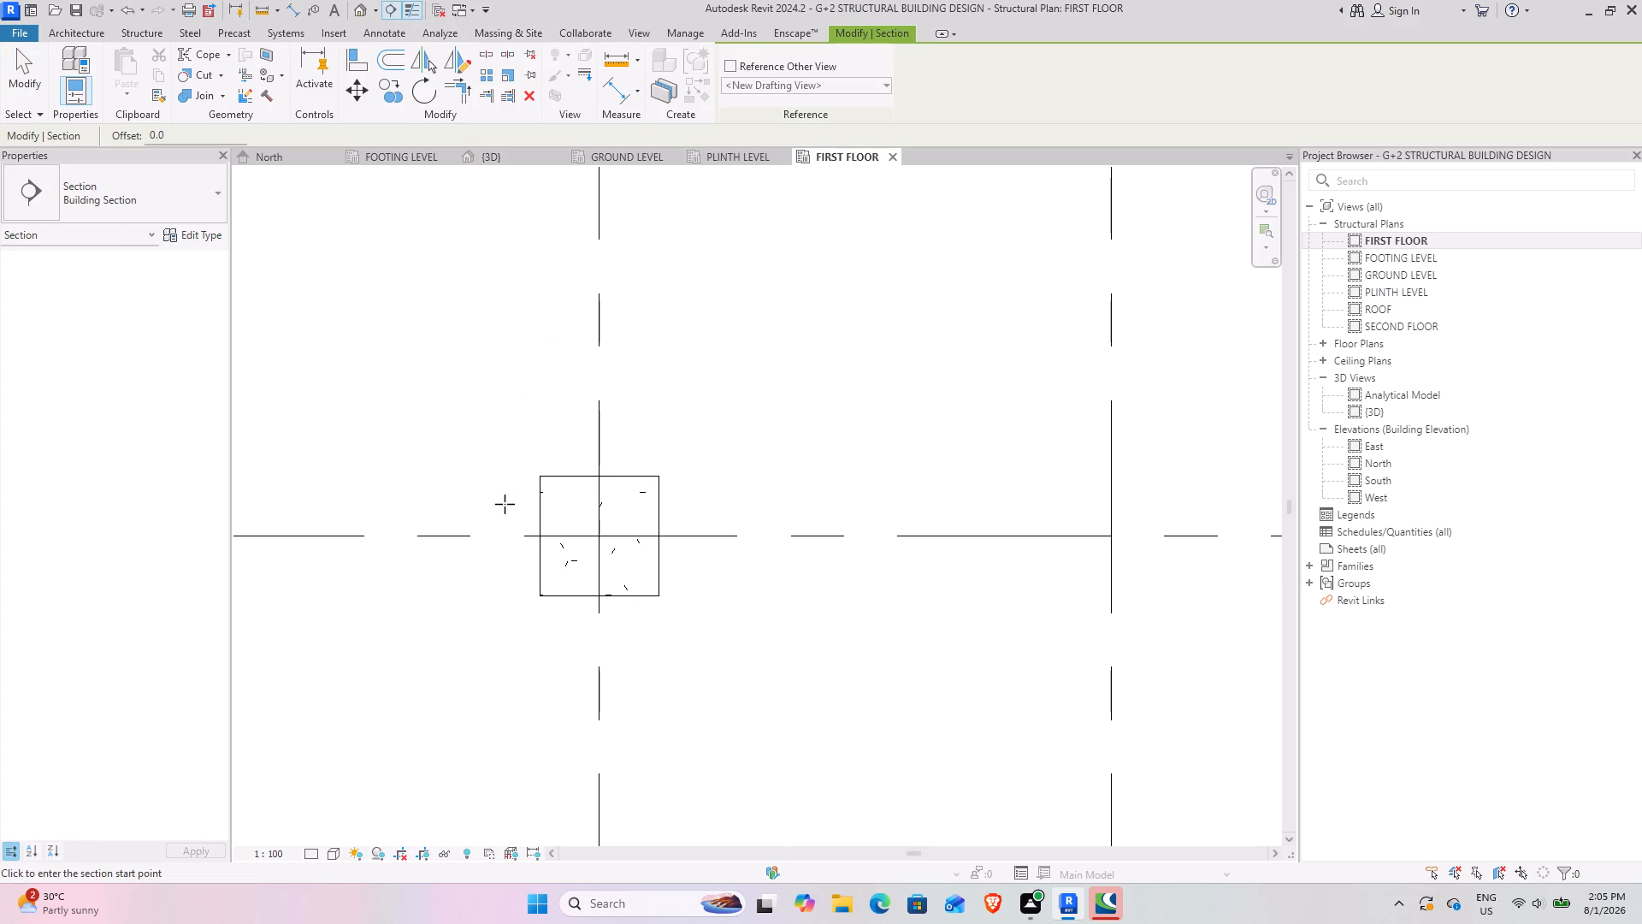
{"action": "left_click", "coordinate": [505, 504]}
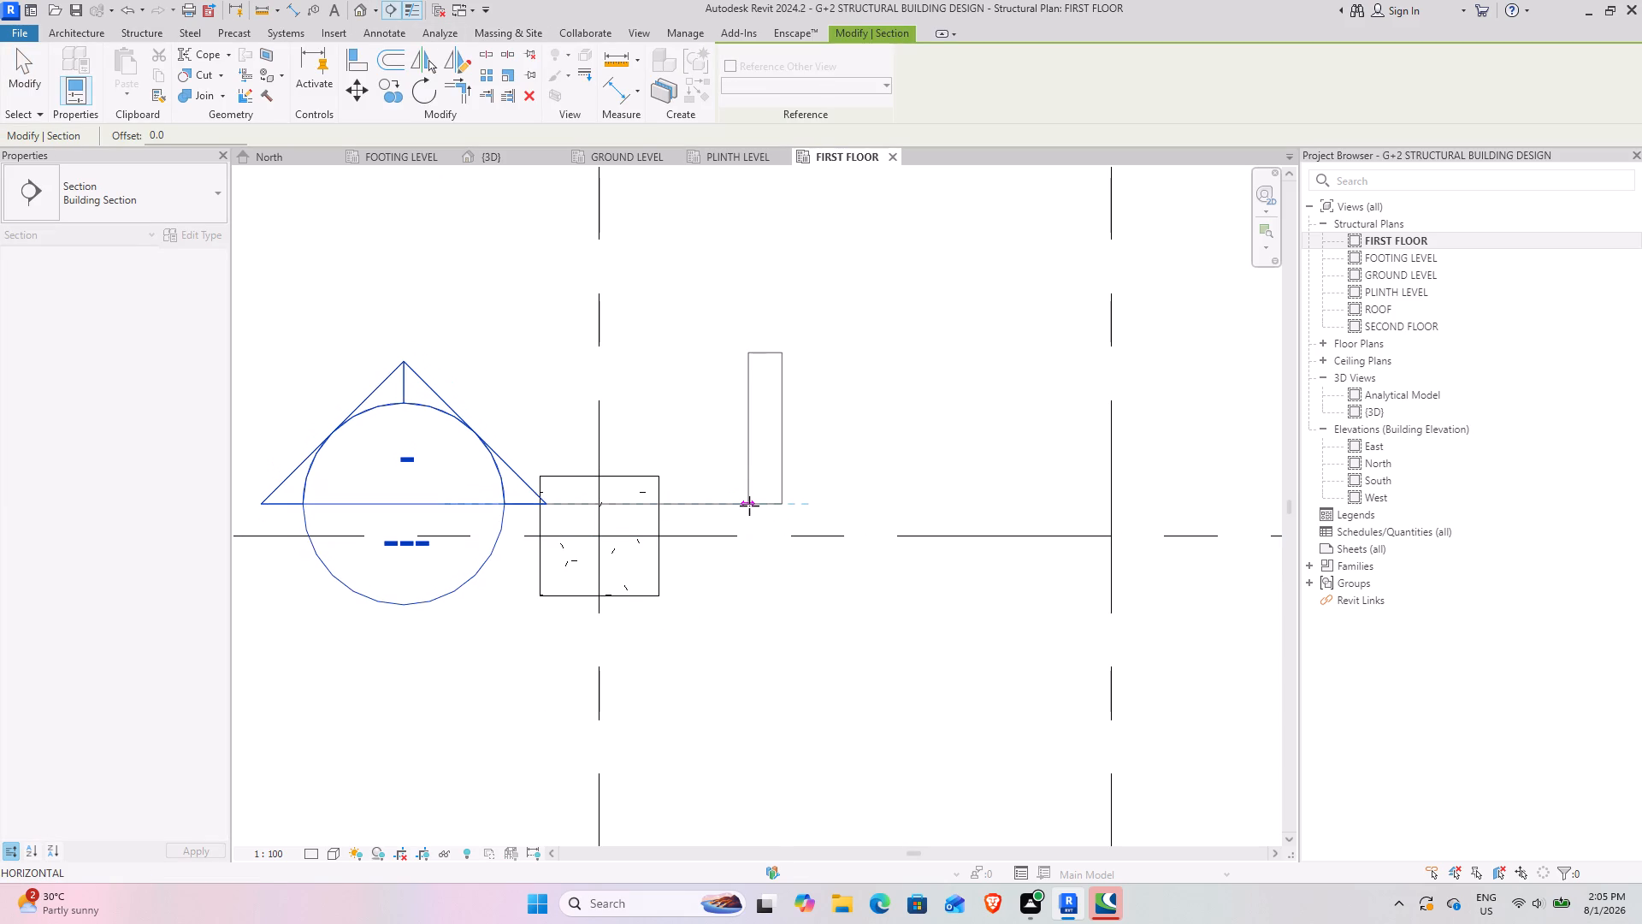
{"action": "left_click", "coordinate": [749, 506]}
{"action": "right_click", "coordinate": [454, 410]}
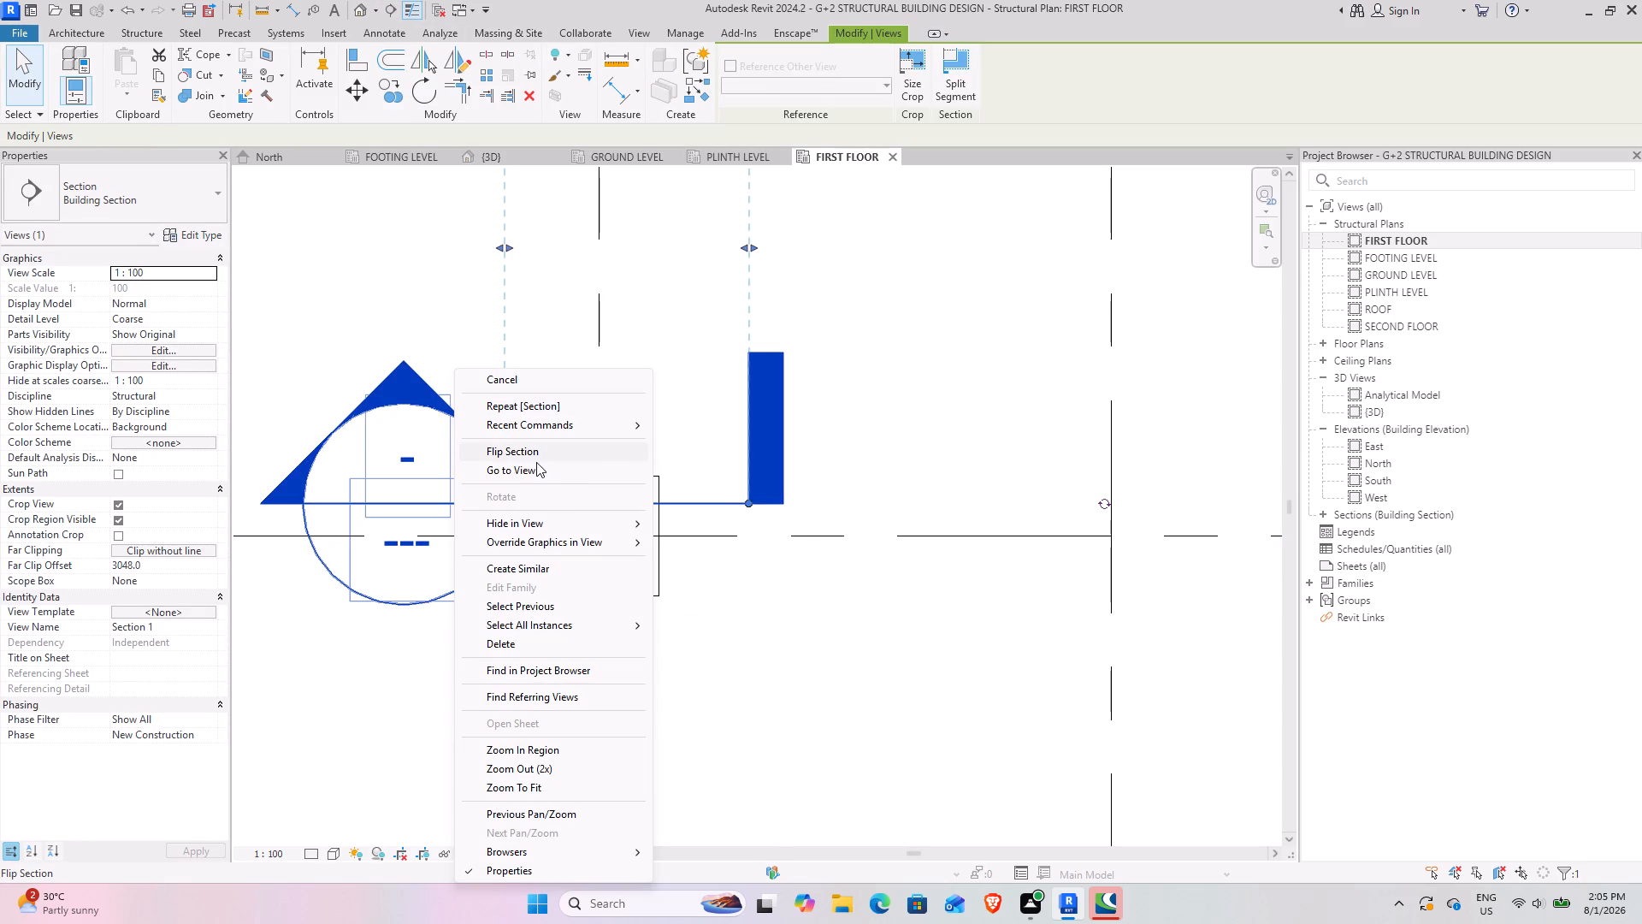
{"action": "left_click", "coordinate": [516, 468]}
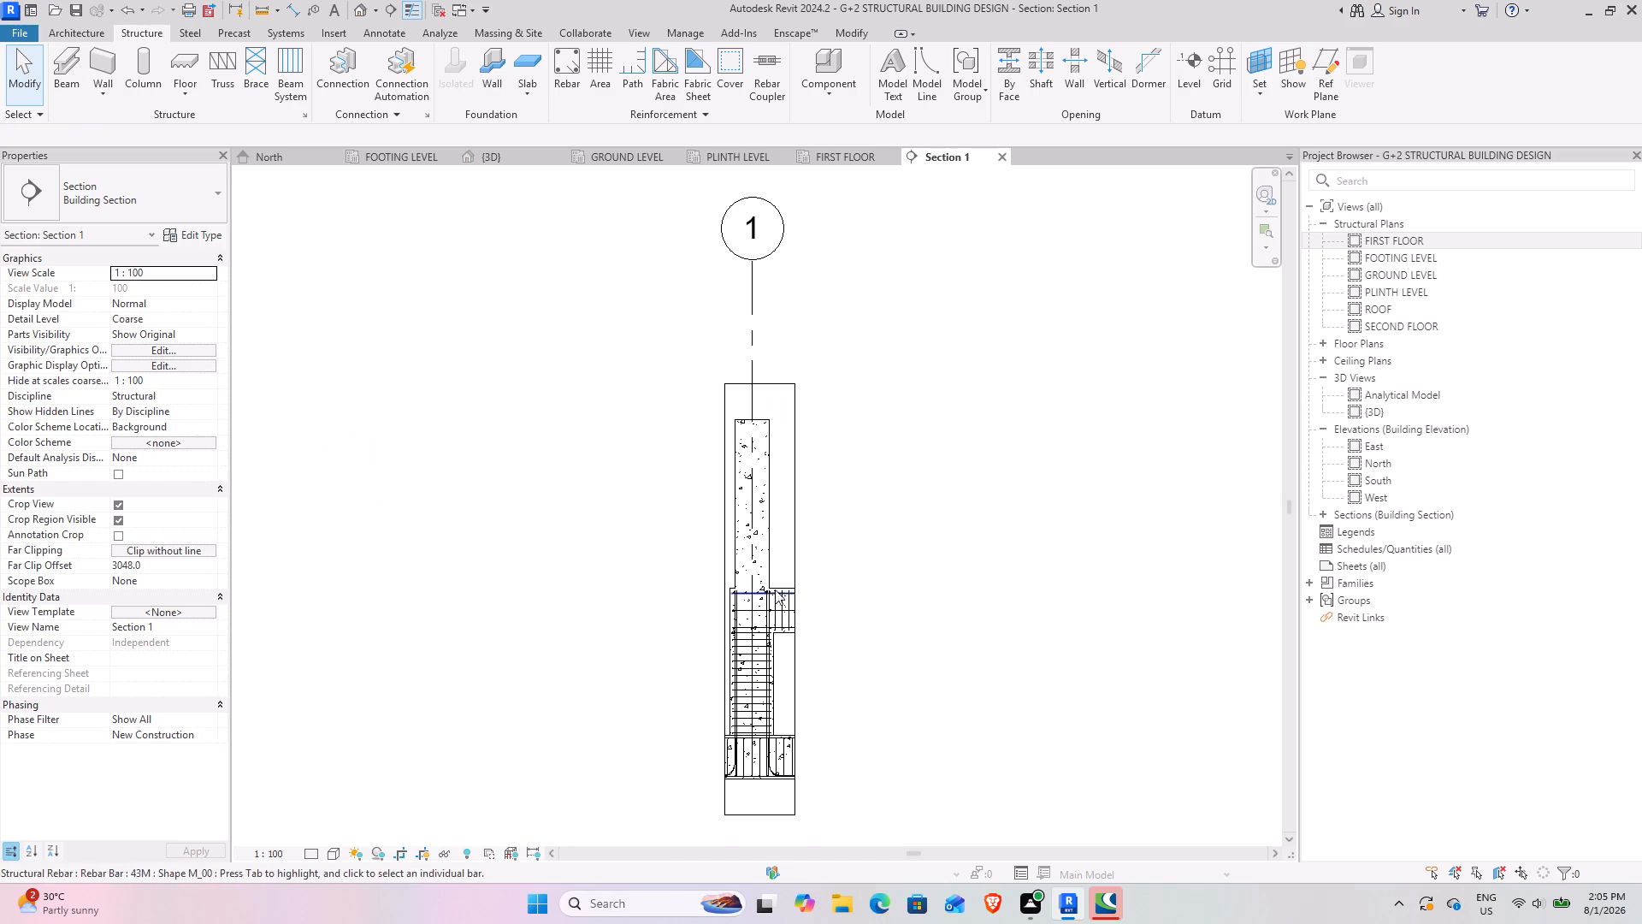
Widen the Section 1 crop region on both sides so the full footing and part of the adjoining beam are included.
{"action": "scroll", "coordinate": [728, 557], "scroll_direction": "up", "scroll_amount": 4}
{"action": "middle_click_drag", "start_coordinate": [763, 611], "coordinate": [682, 418]}
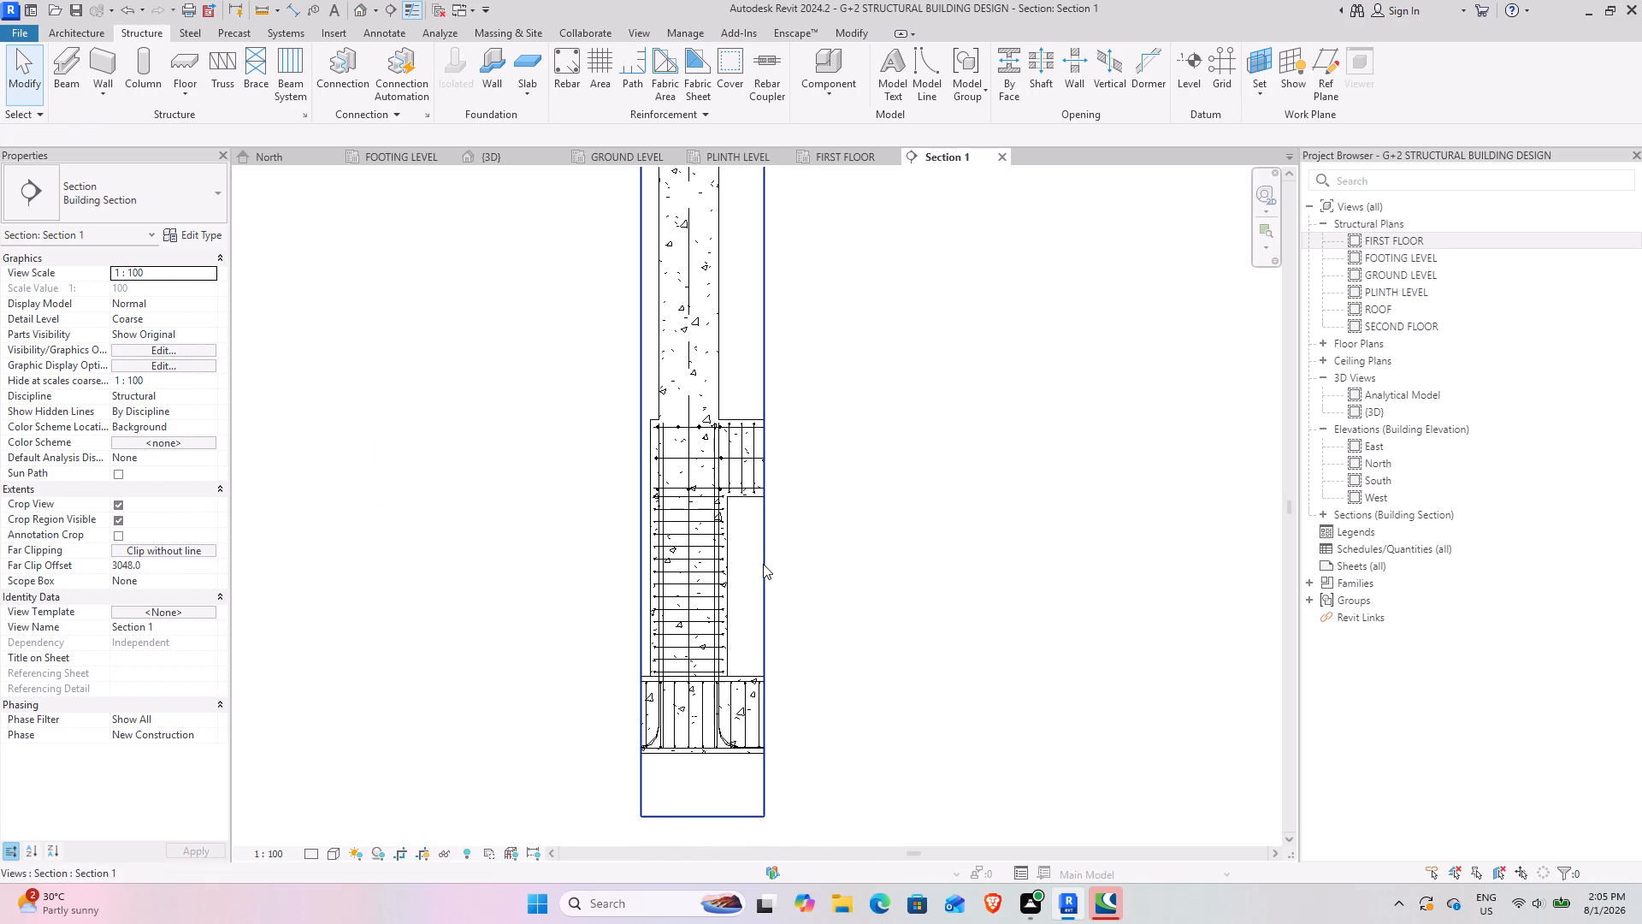
{"action": "left_click", "coordinate": [763, 564]}
{"action": "left_click_drag", "start_coordinate": [763, 437], "coordinate": [824, 442]}
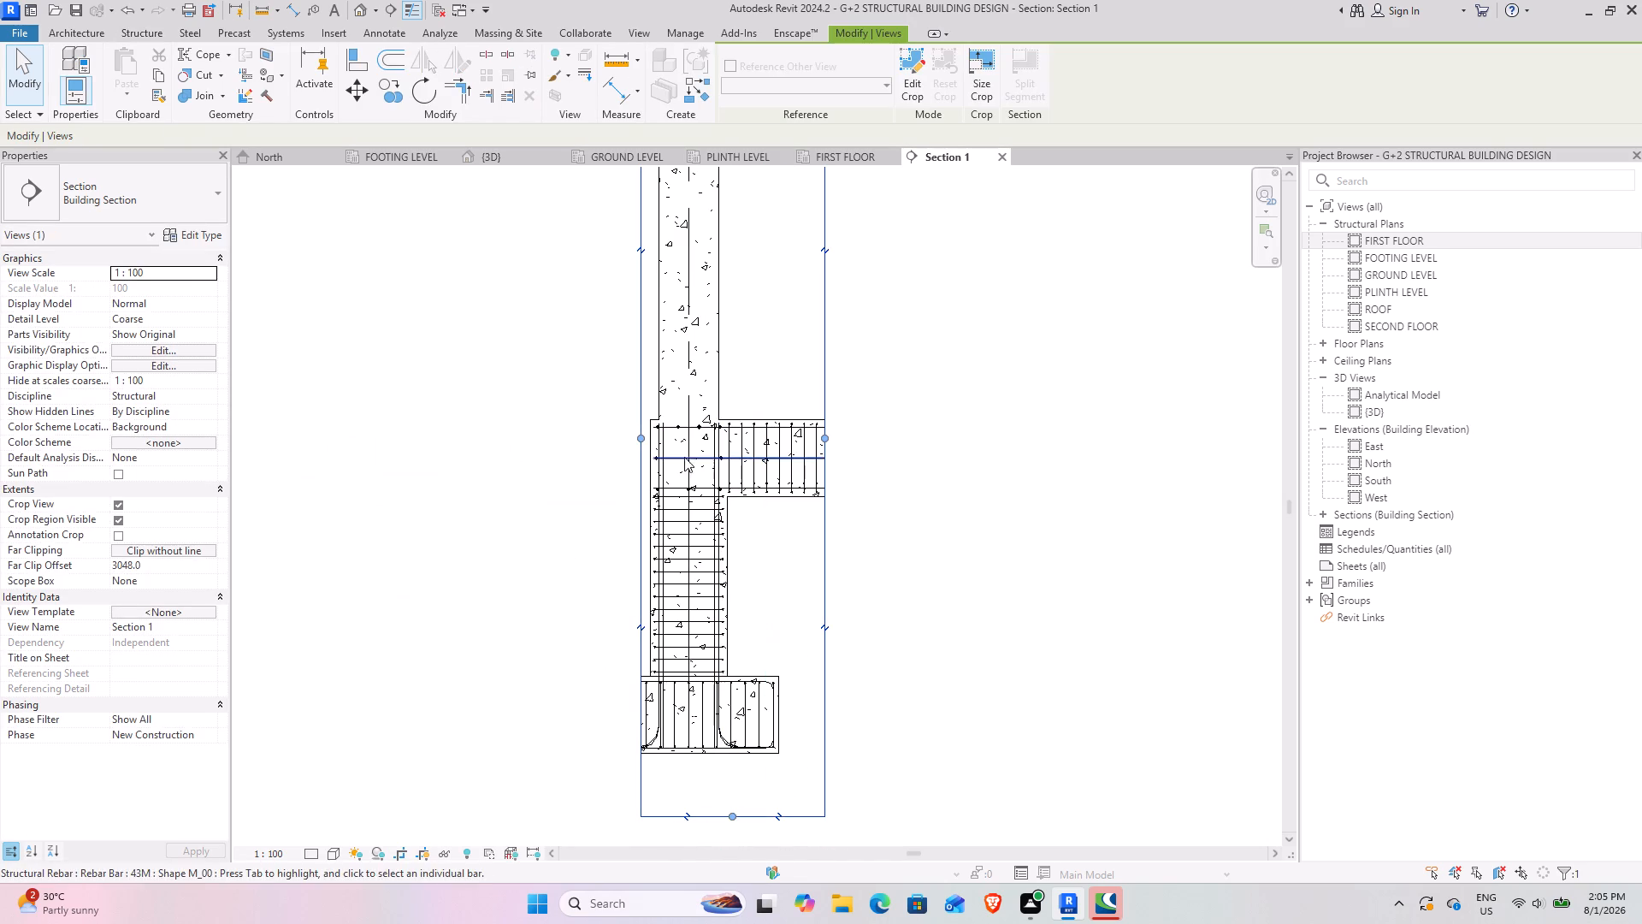
{"action": "left_click_drag", "start_coordinate": [638, 436], "coordinate": [558, 444]}
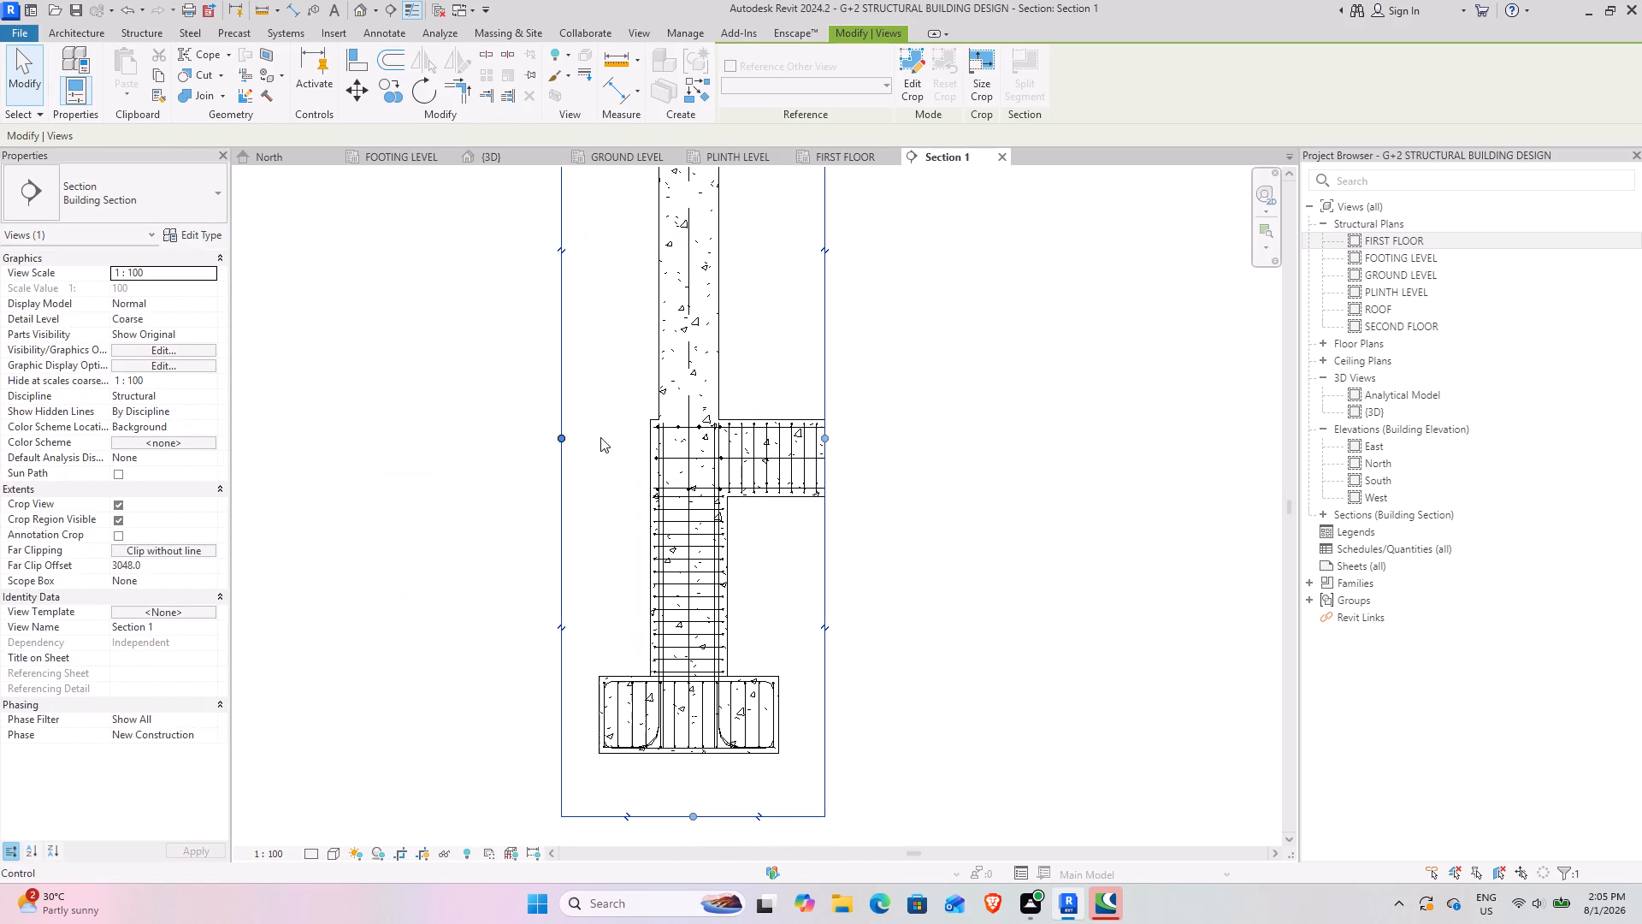
{"action": "scroll", "coordinate": [728, 338], "scroll_direction": "down", "scroll_amount": 4}
{"action": "middle_click_drag", "start_coordinate": [721, 305], "coordinate": [707, 625]}
{"action": "scroll", "coordinate": [700, 533], "scroll_direction": "up", "scroll_amount": 5}
{"action": "scroll", "coordinate": [722, 601], "scroll_direction": "up", "scroll_amount": 3}
{"action": "middle_click_drag", "start_coordinate": [757, 622], "coordinate": [737, 445]}
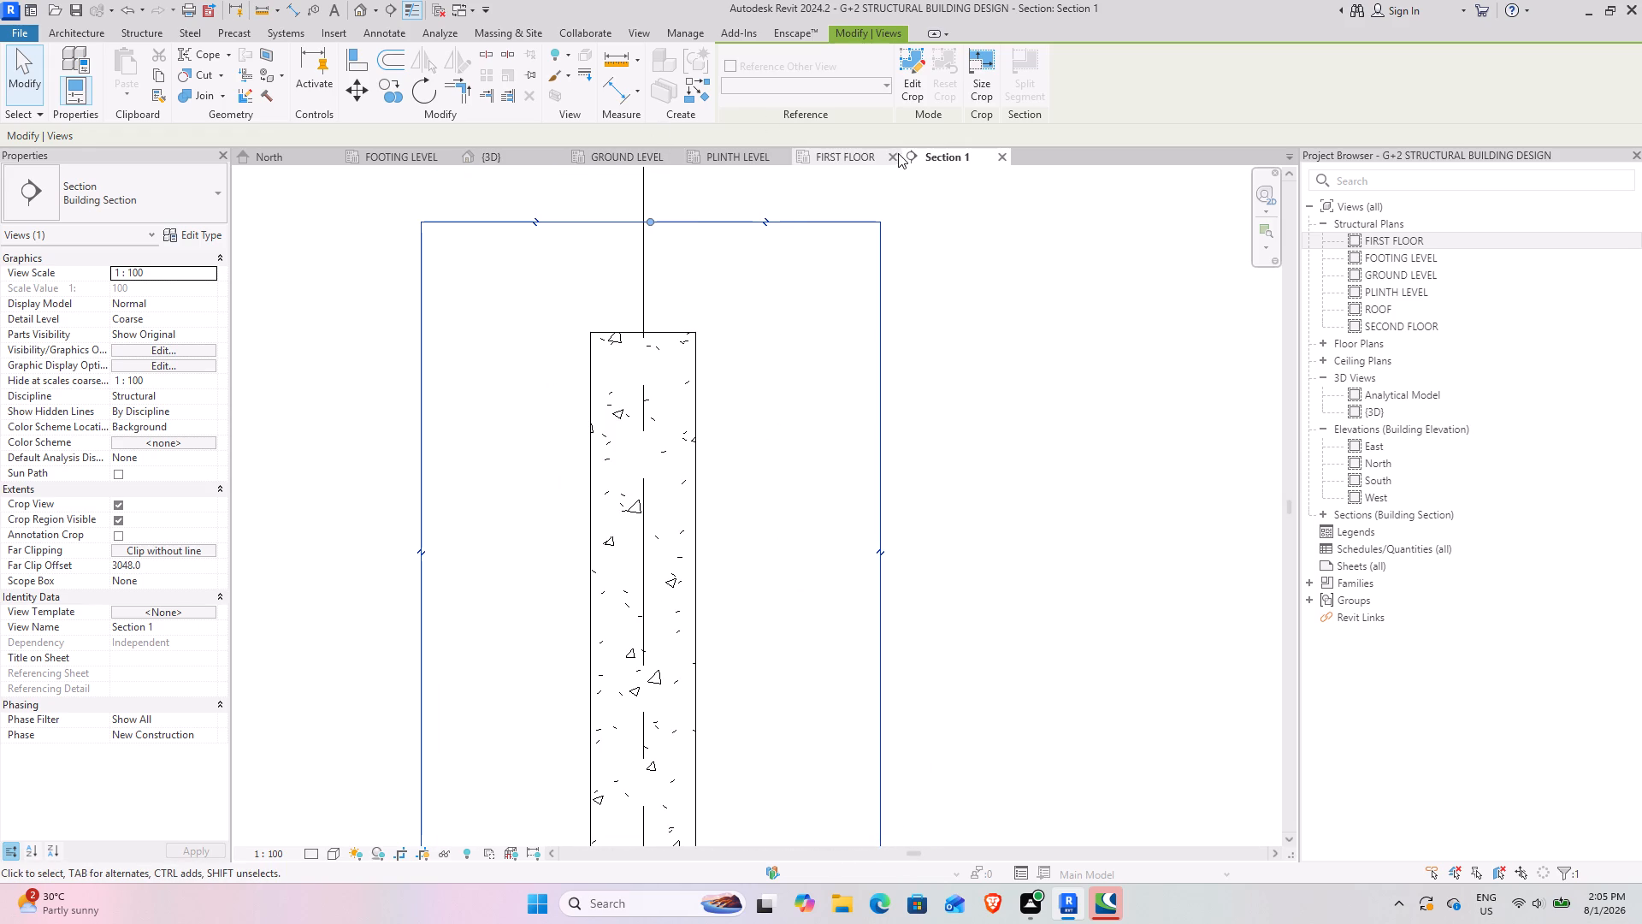
Set the rebar cover of the 2'4" column in the FIRST FLOOR plan to COLUMN REBAR COVER <40 mm>.
{"action": "left_click", "coordinate": [858, 153]}
{"action": "scroll", "coordinate": [642, 451], "scroll_direction": "down", "scroll_amount": 3}
{"action": "middle_click_drag", "start_coordinate": [565, 524], "coordinate": [541, 448]}
{"action": "scroll", "coordinate": [608, 376], "scroll_direction": "up", "scroll_amount": 8}
{"action": "left_click", "coordinate": [613, 419]}
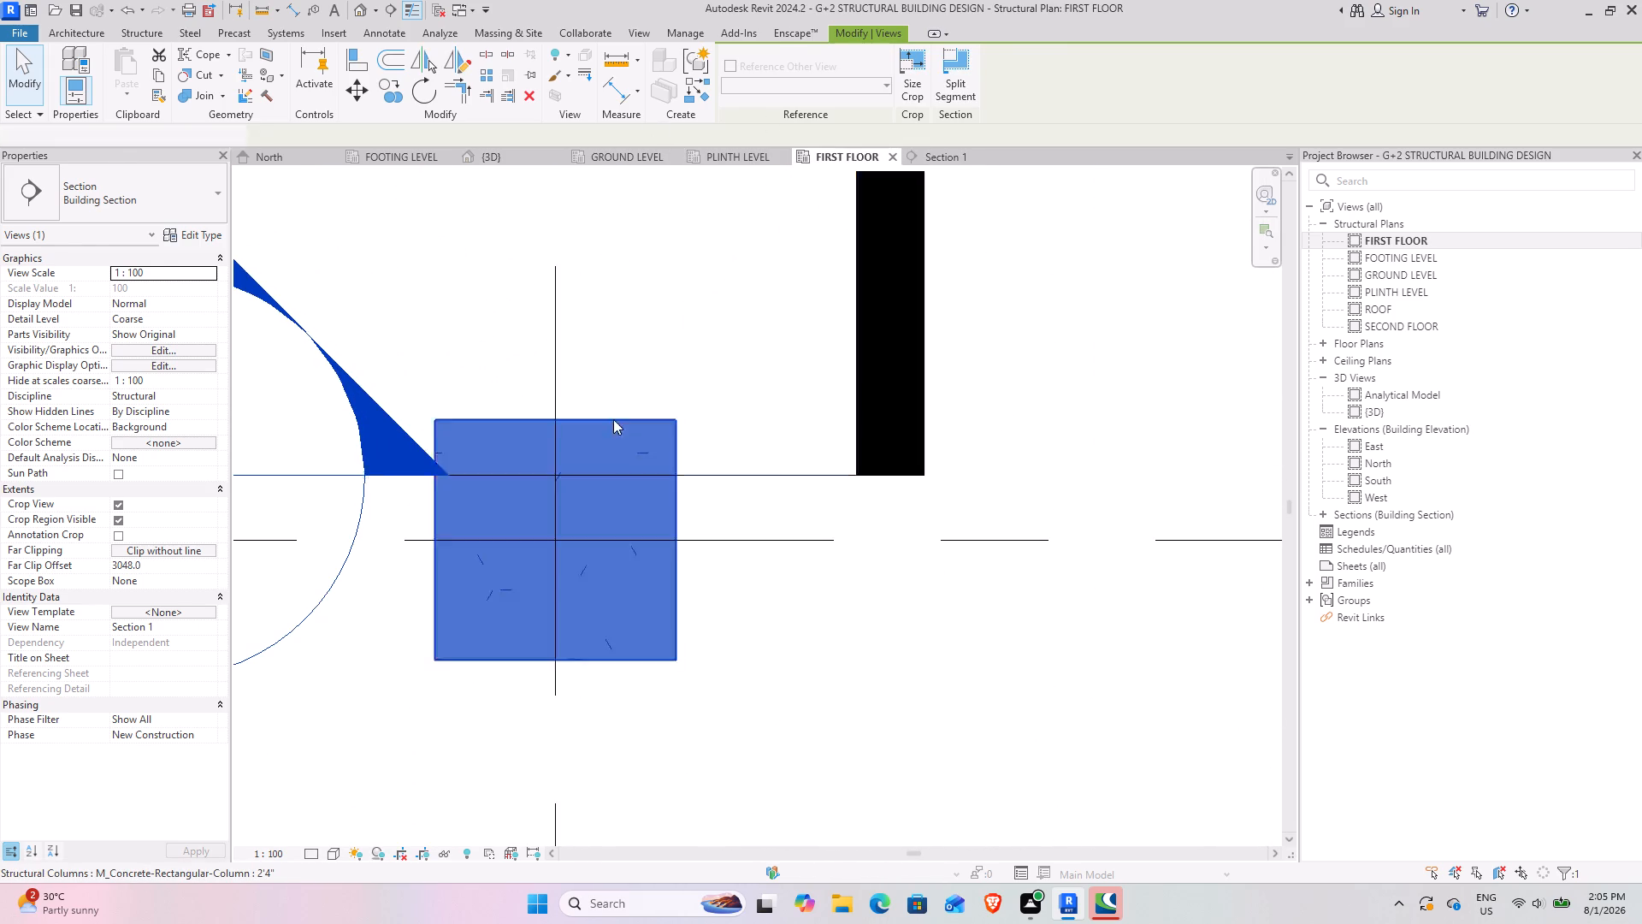
{"action": "left_click", "coordinate": [145, 34]}
{"action": "left_click", "coordinate": [728, 63]}
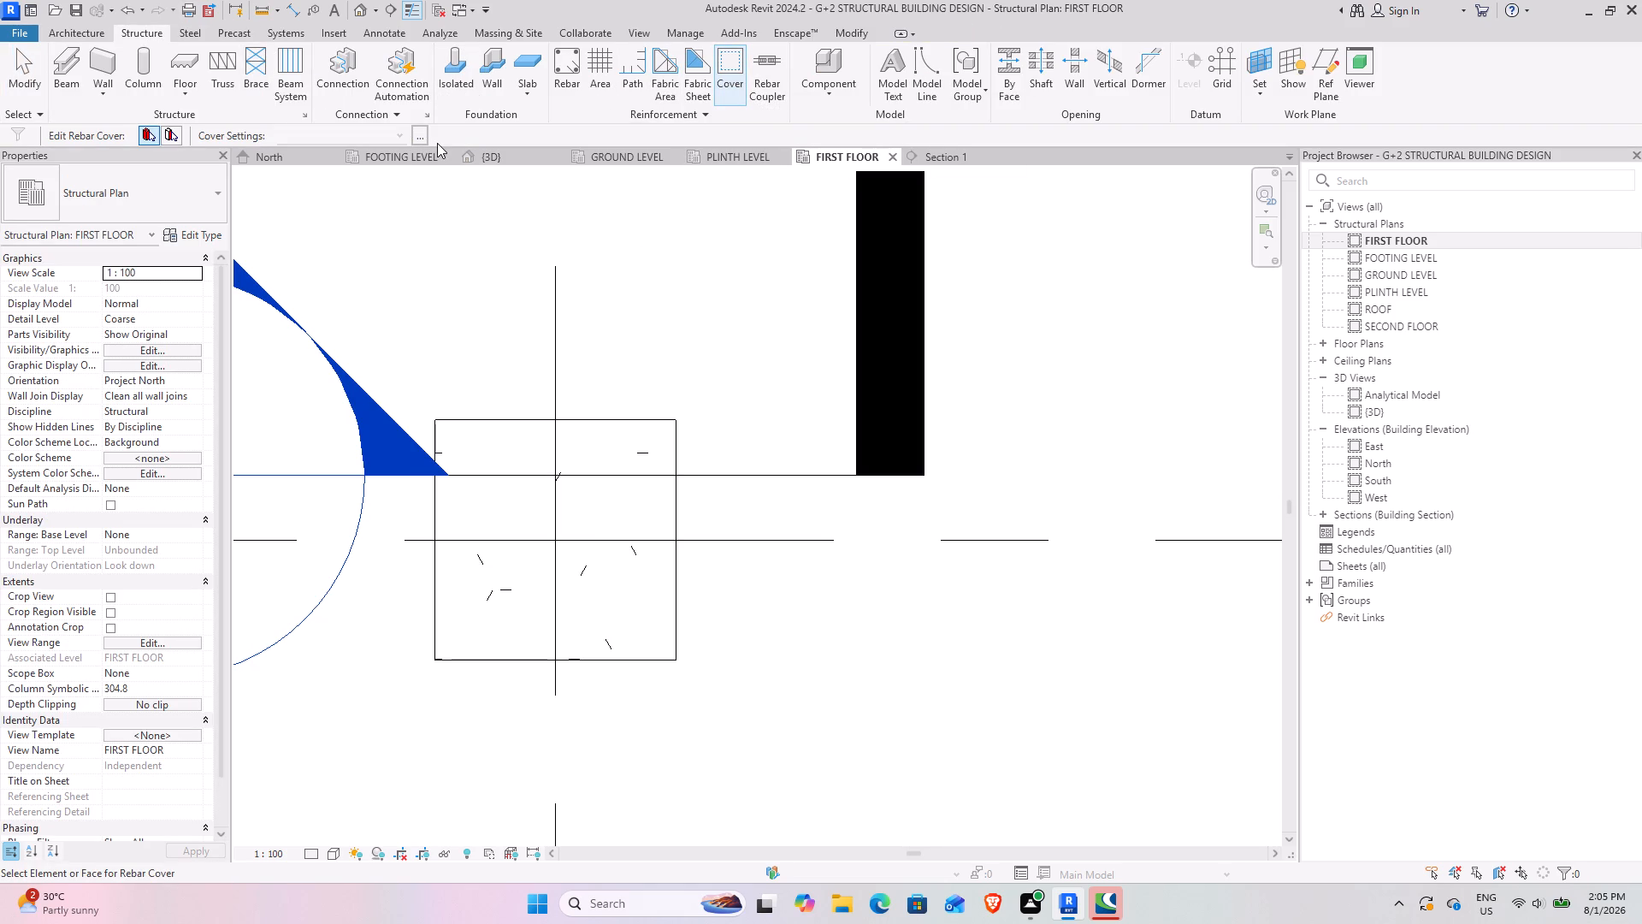
{"action": "left_click", "coordinate": [576, 426]}
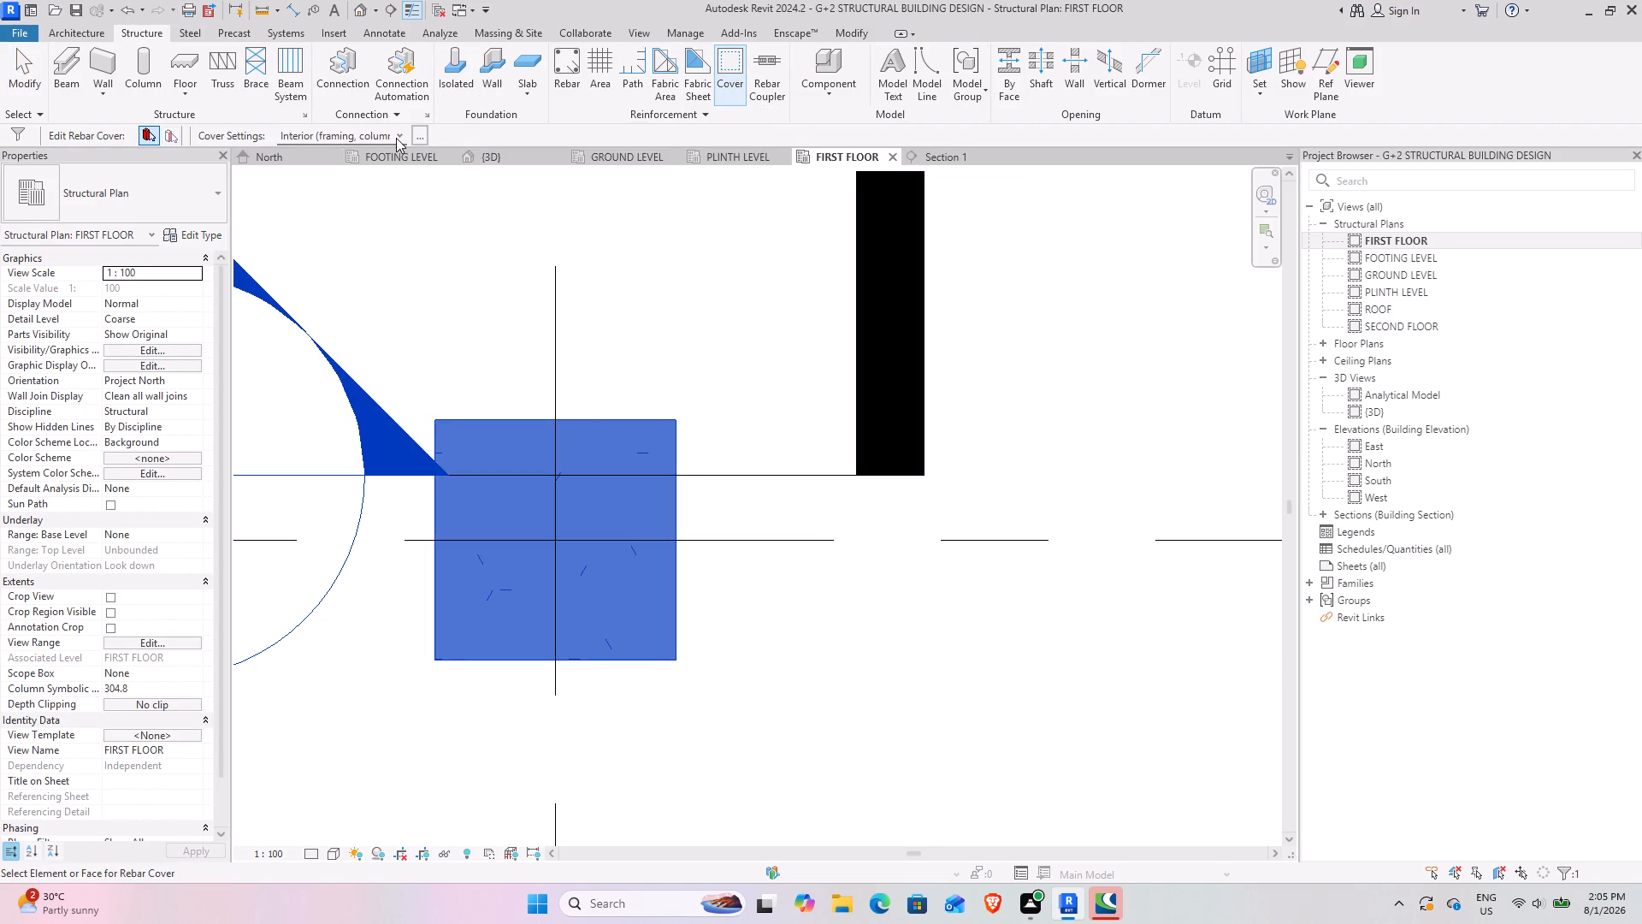
{"action": "left_click", "coordinate": [400, 133]}
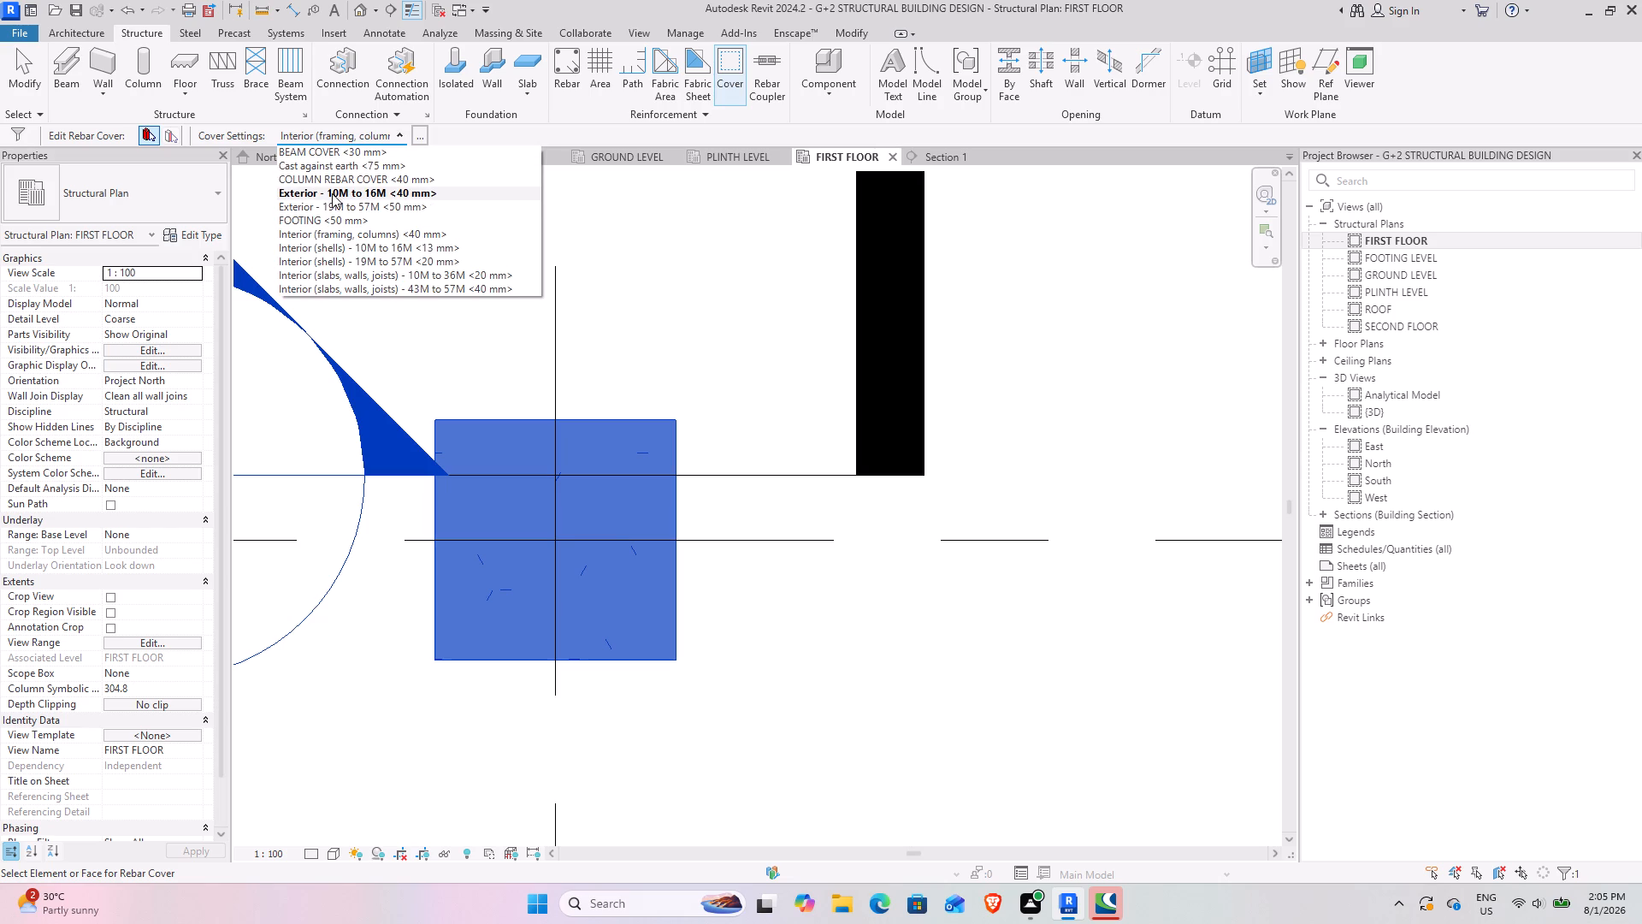
{"action": "left_click", "coordinate": [347, 175]}
{"action": "left_click", "coordinate": [652, 569]}
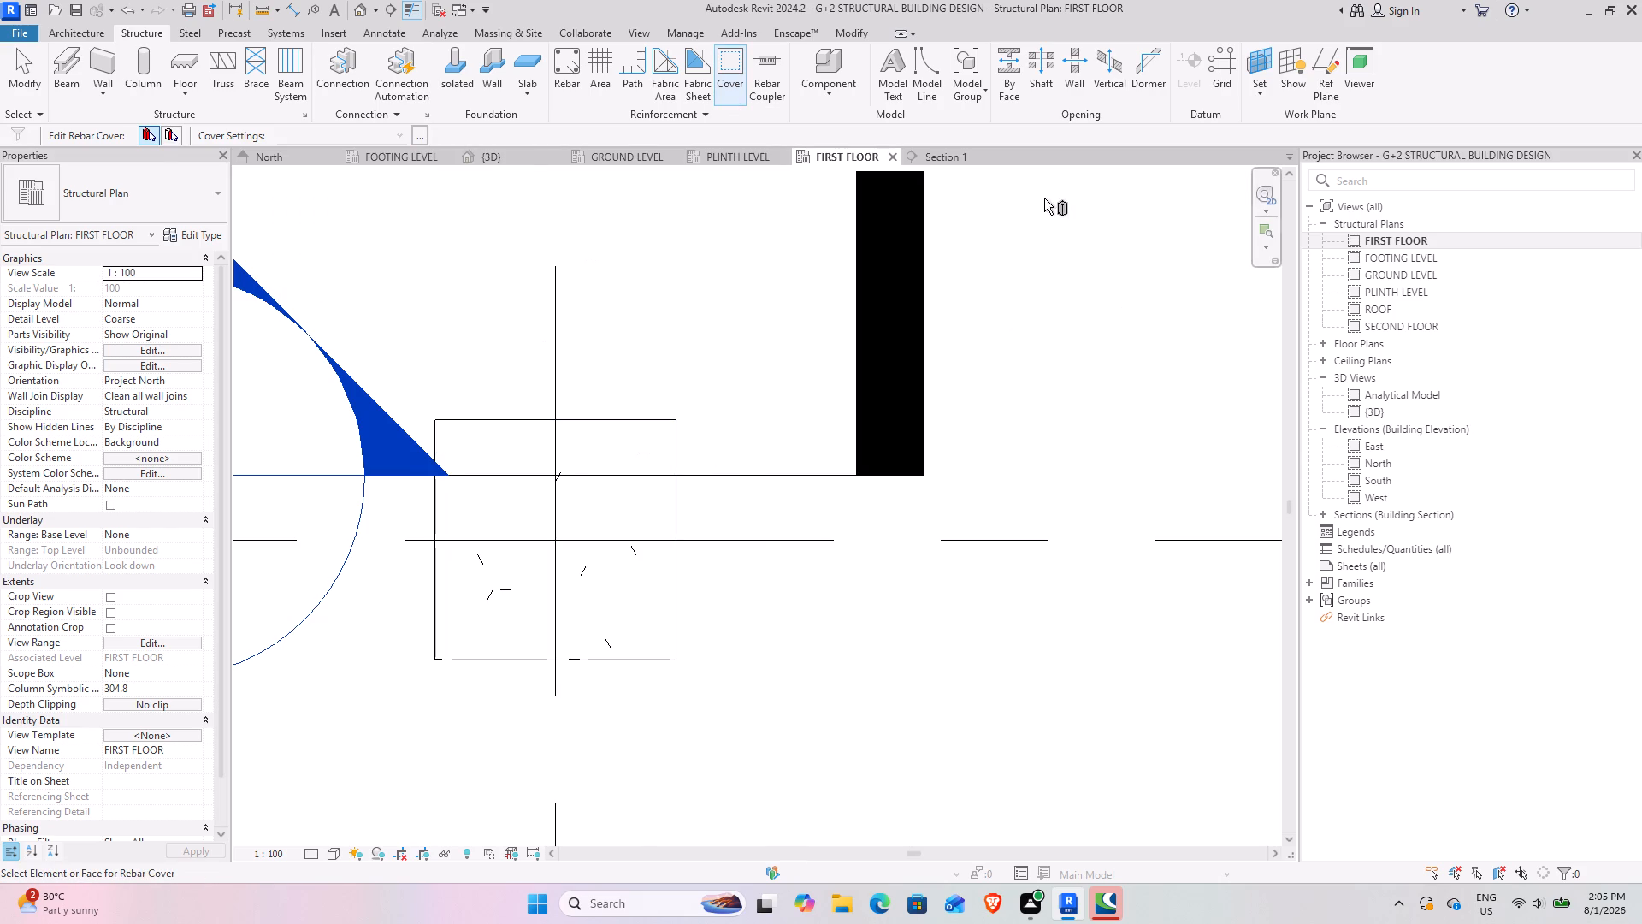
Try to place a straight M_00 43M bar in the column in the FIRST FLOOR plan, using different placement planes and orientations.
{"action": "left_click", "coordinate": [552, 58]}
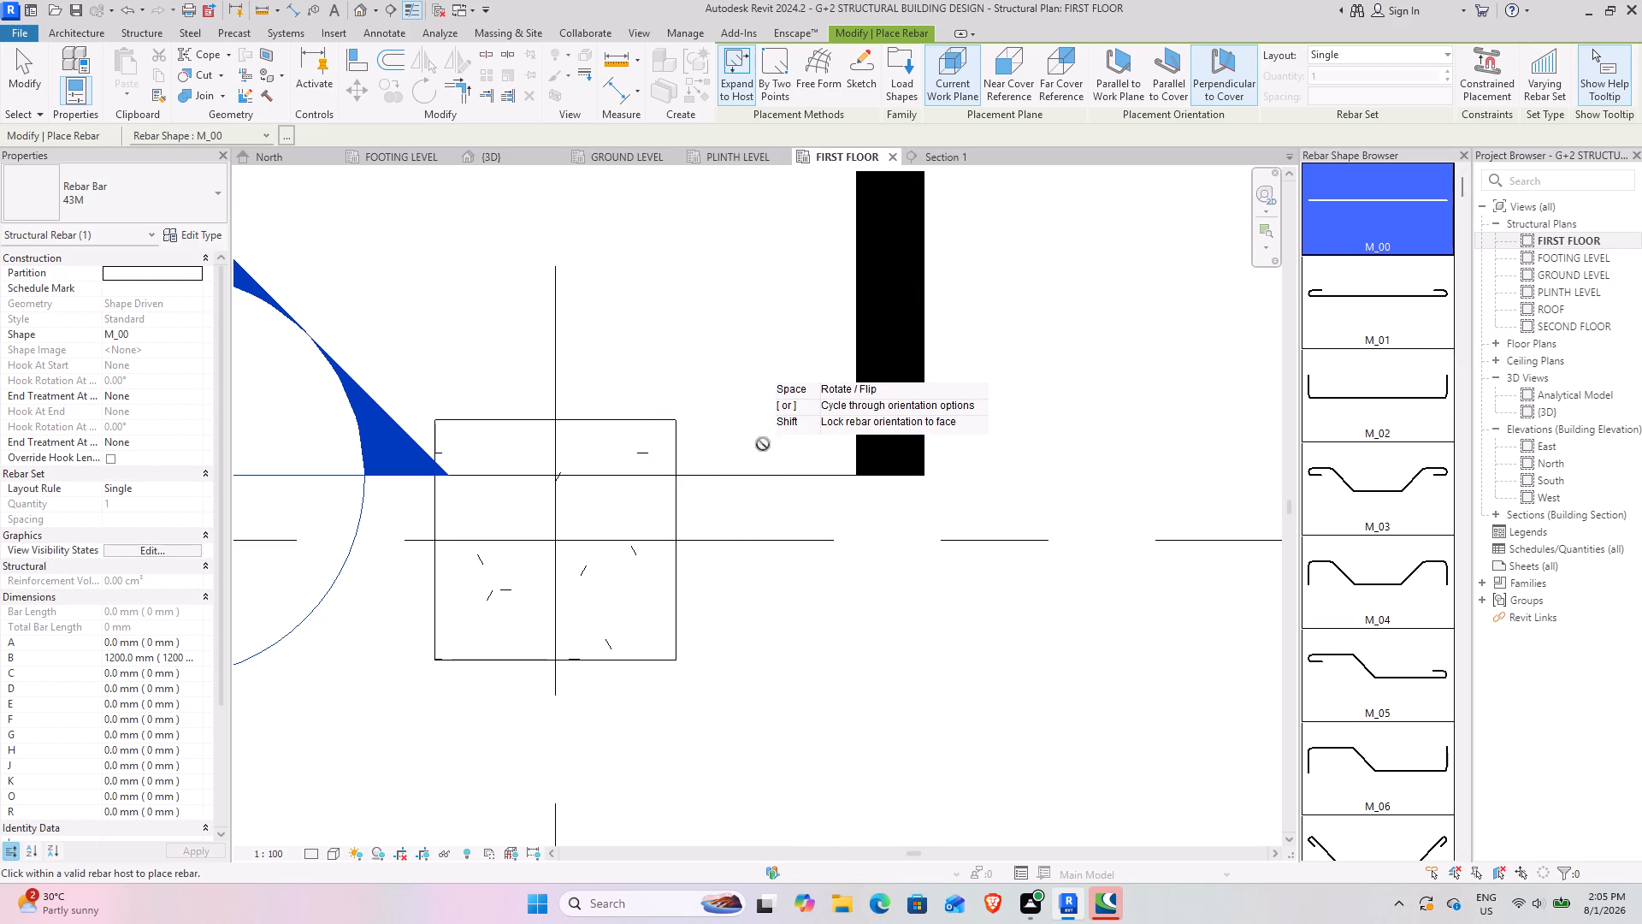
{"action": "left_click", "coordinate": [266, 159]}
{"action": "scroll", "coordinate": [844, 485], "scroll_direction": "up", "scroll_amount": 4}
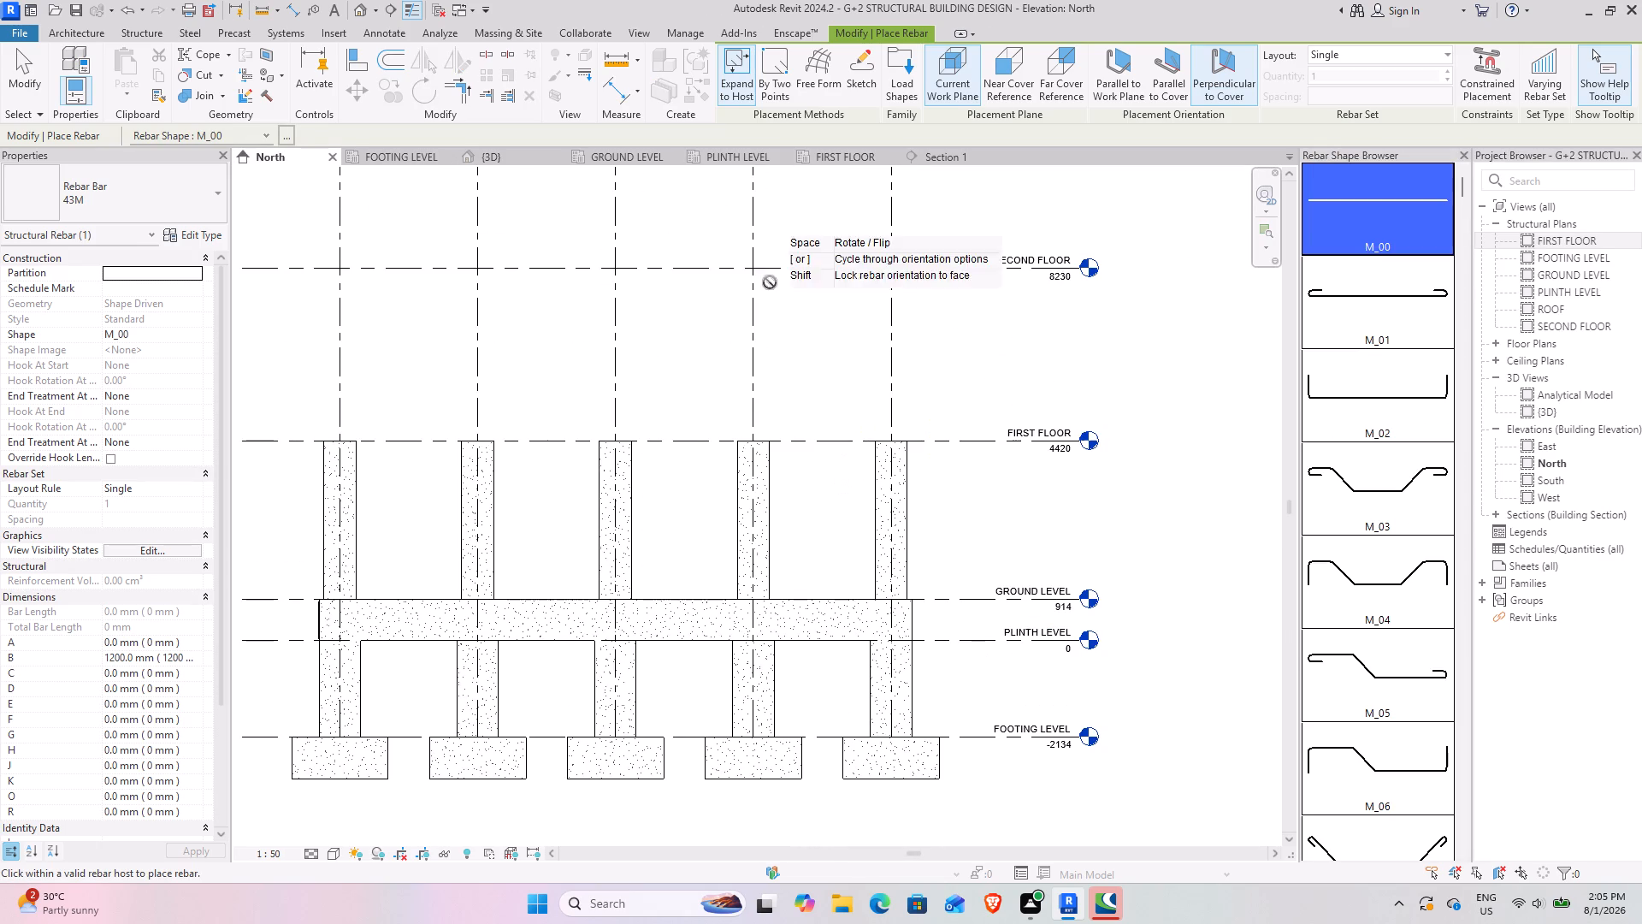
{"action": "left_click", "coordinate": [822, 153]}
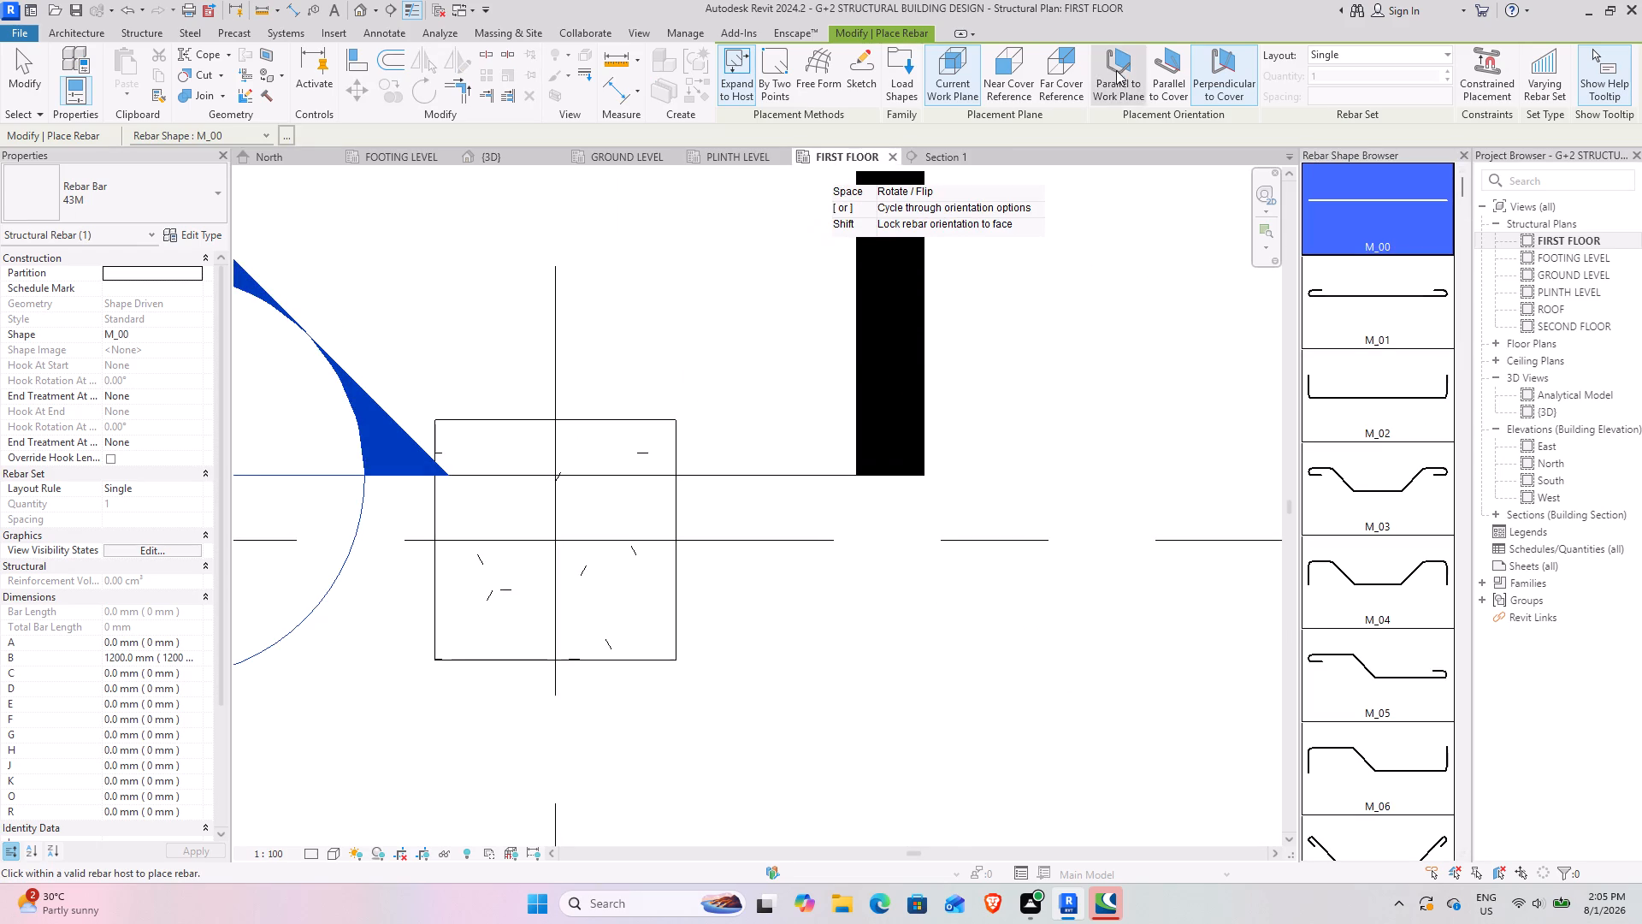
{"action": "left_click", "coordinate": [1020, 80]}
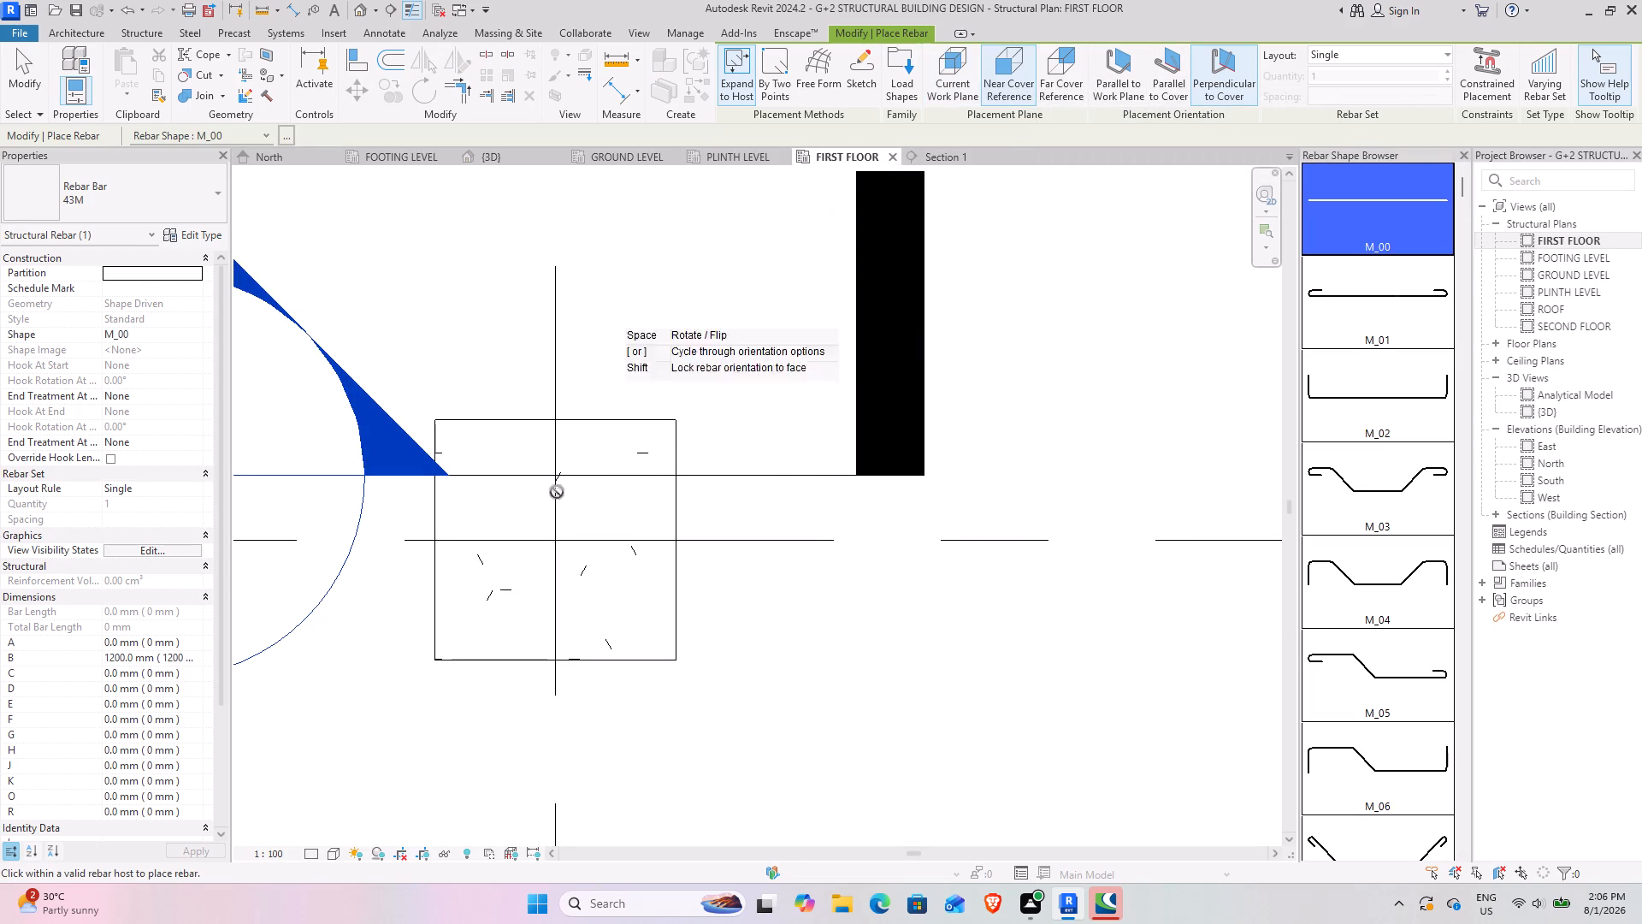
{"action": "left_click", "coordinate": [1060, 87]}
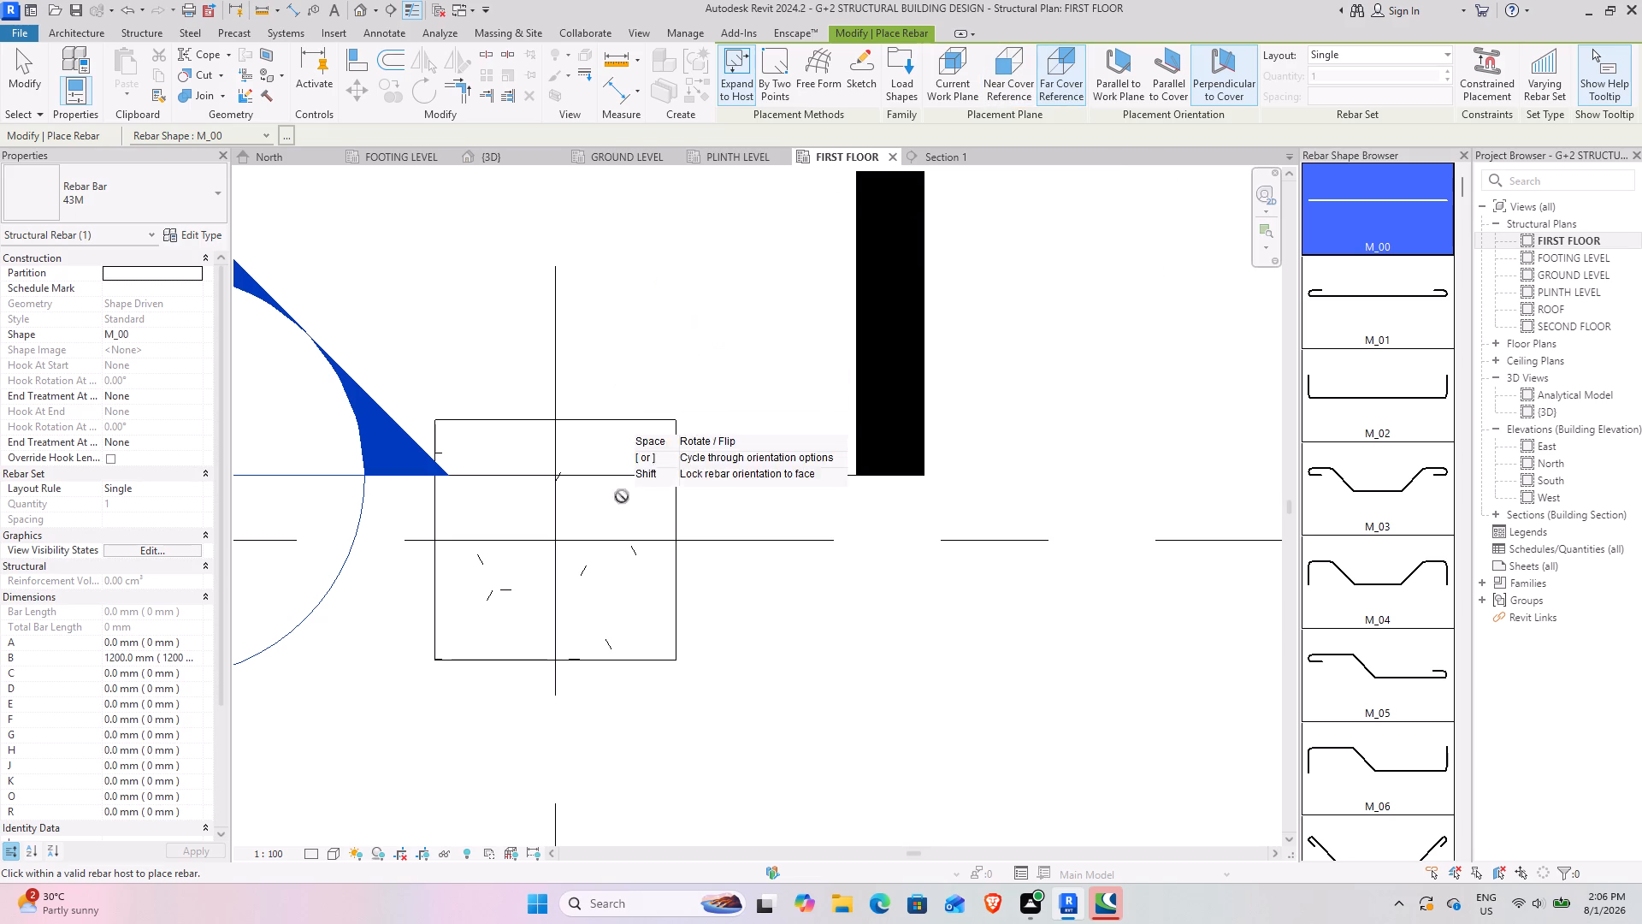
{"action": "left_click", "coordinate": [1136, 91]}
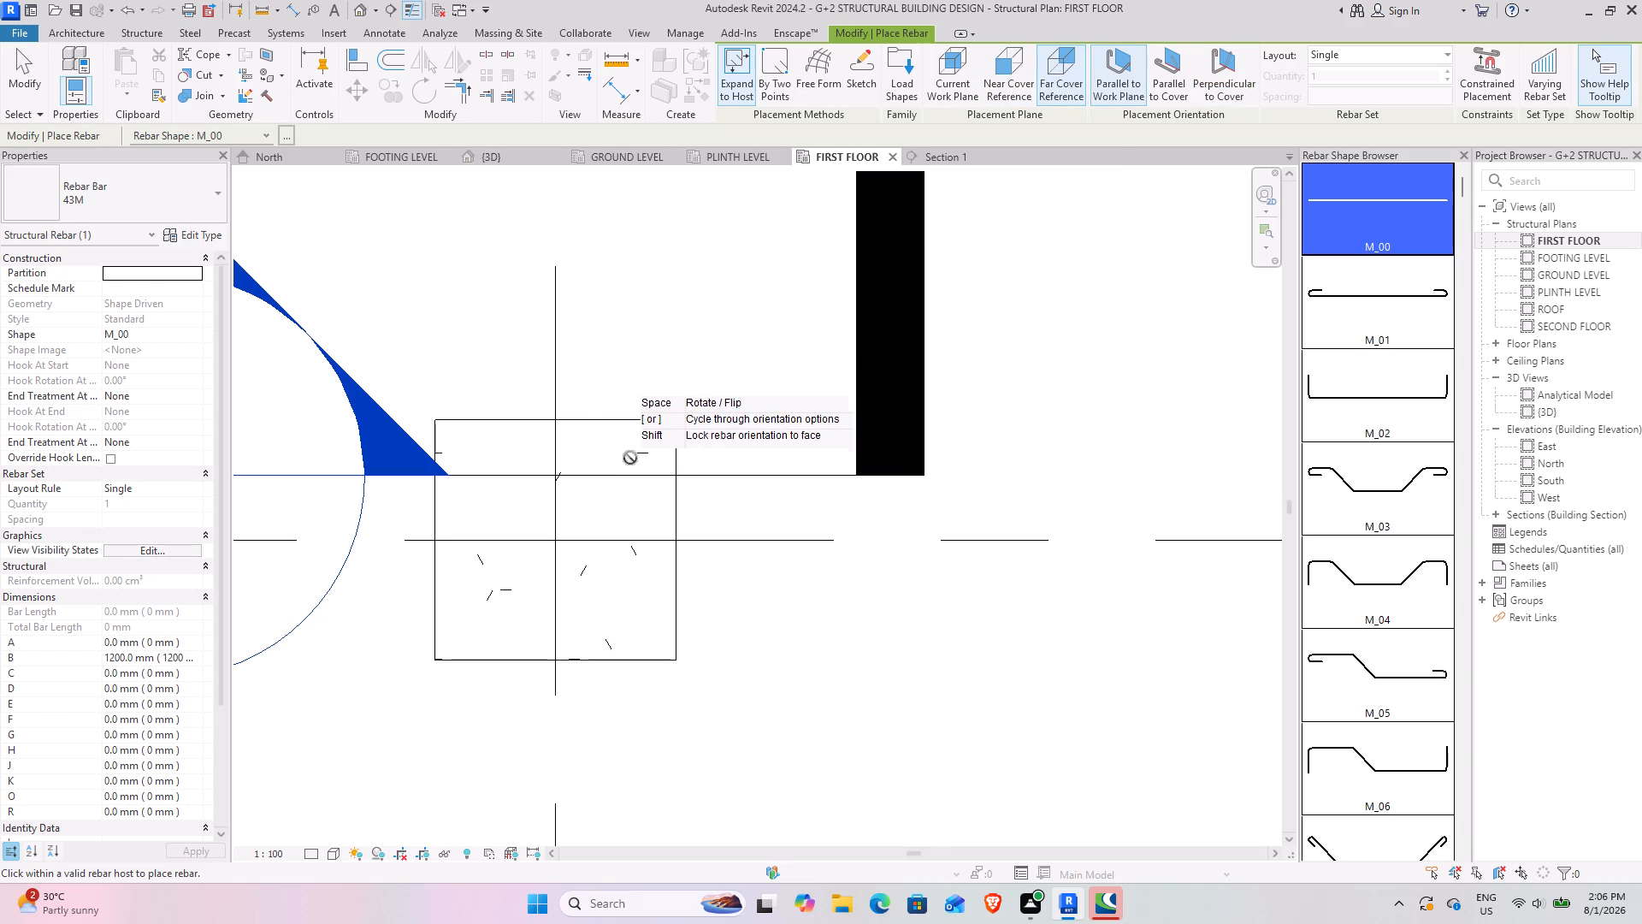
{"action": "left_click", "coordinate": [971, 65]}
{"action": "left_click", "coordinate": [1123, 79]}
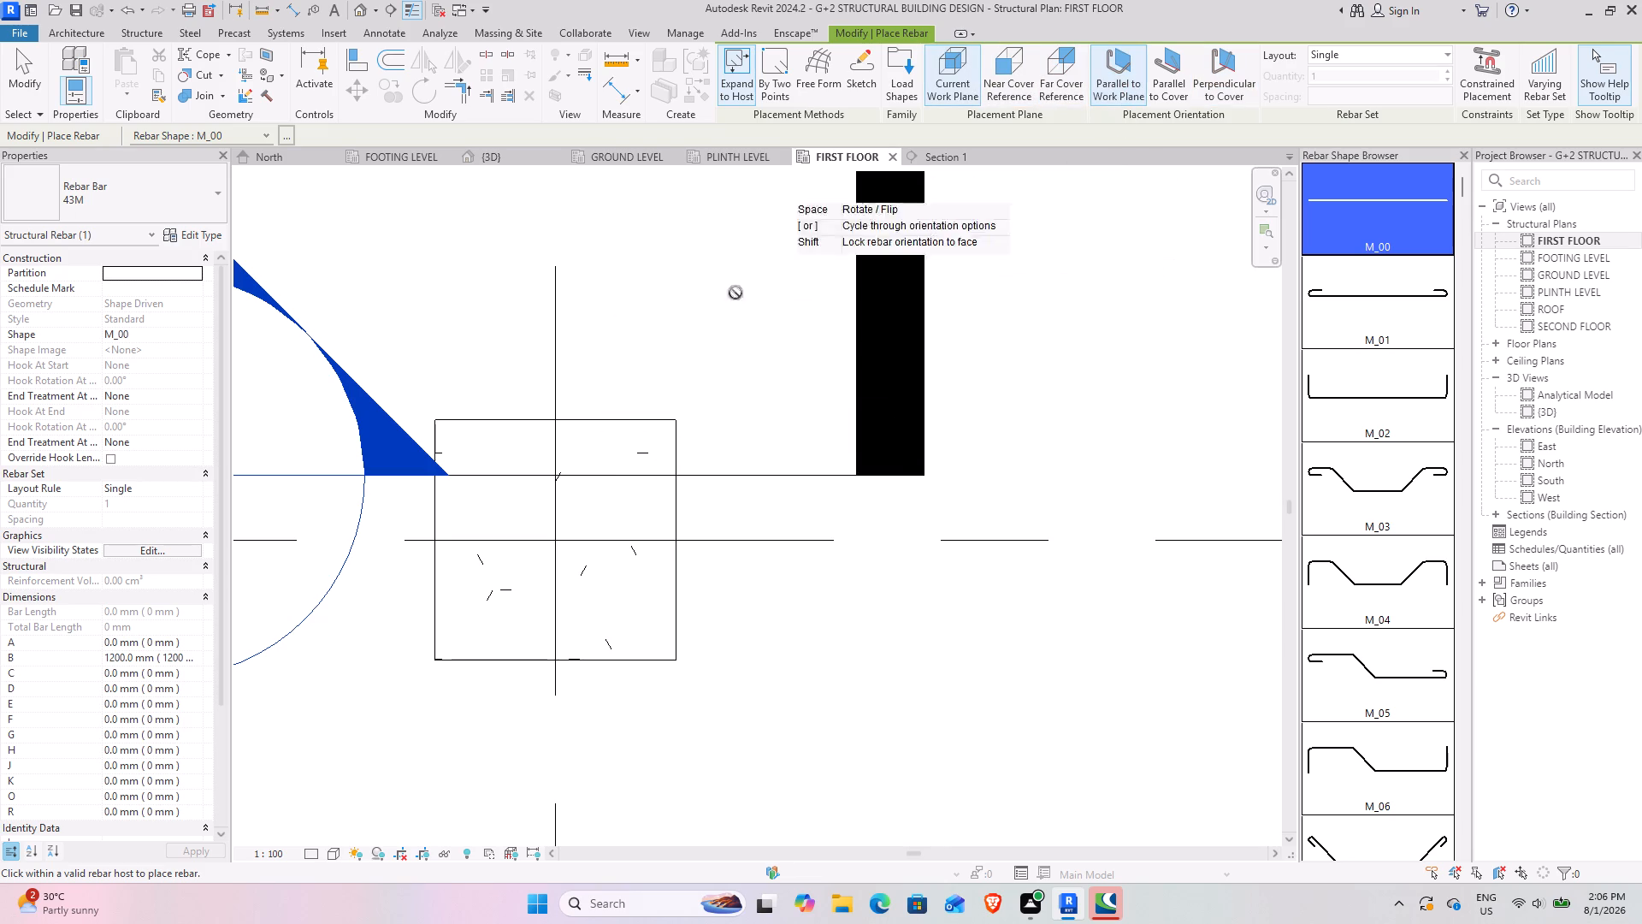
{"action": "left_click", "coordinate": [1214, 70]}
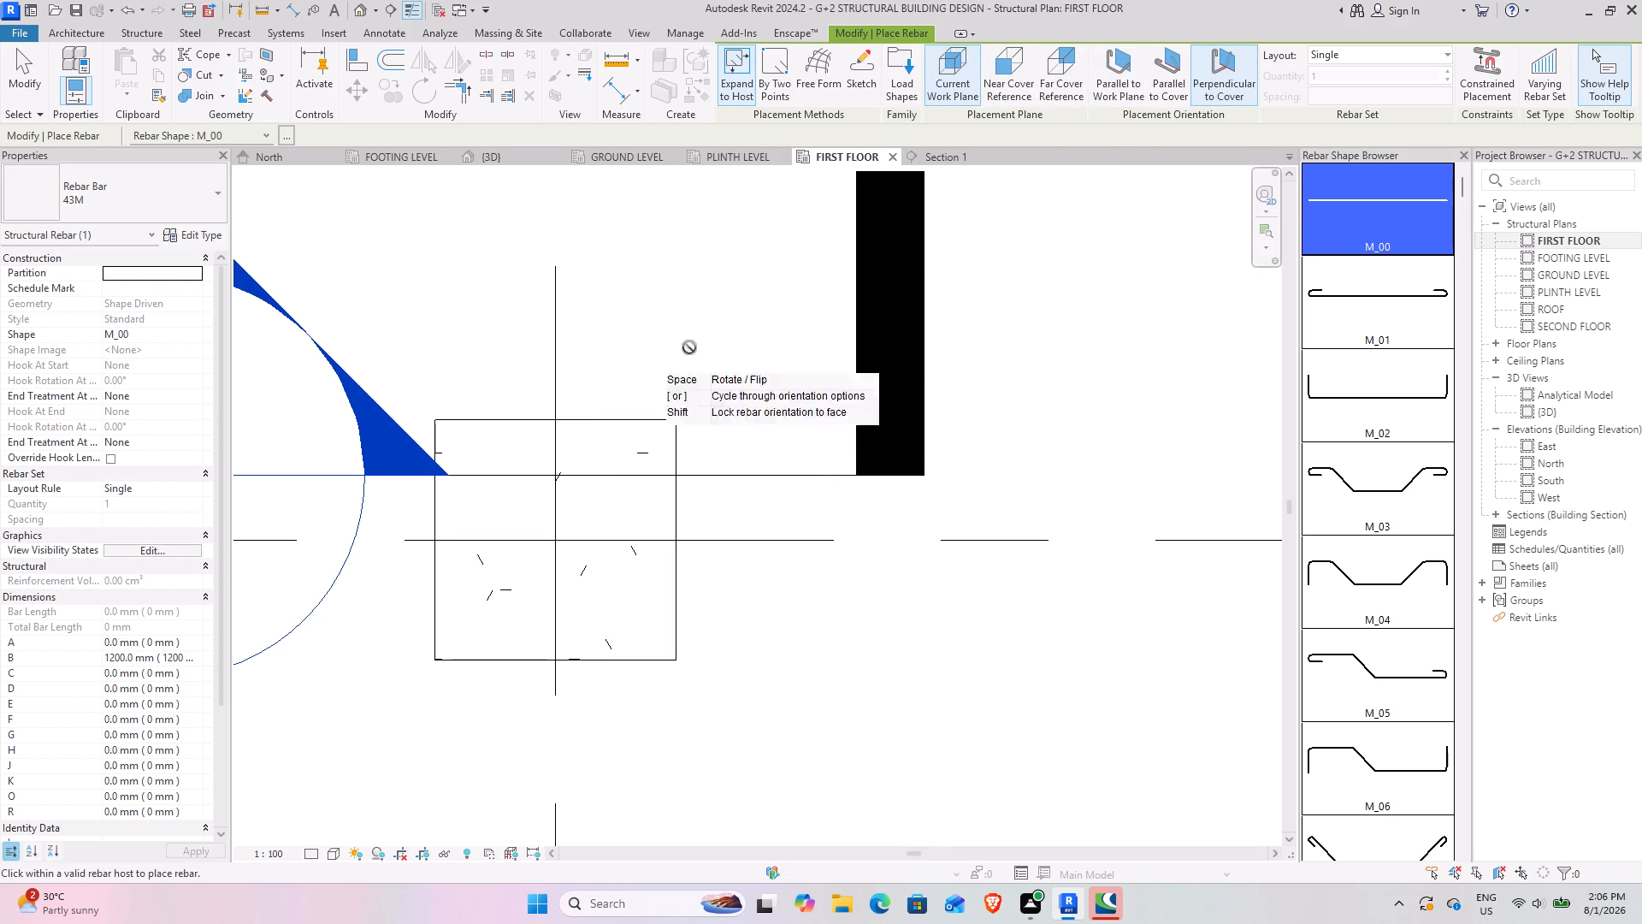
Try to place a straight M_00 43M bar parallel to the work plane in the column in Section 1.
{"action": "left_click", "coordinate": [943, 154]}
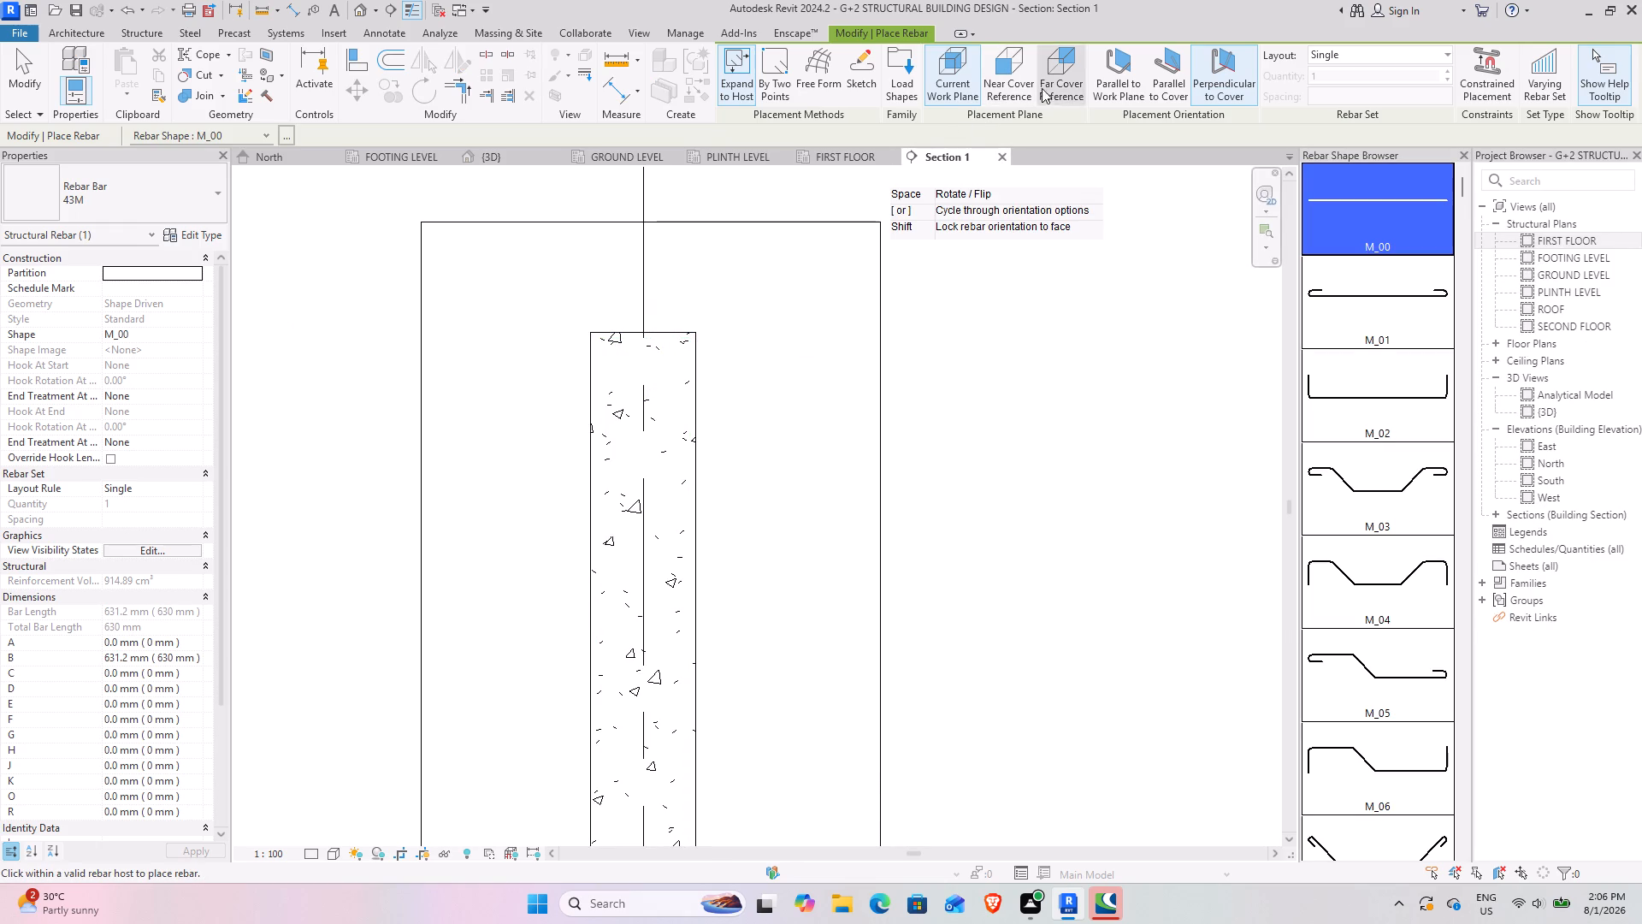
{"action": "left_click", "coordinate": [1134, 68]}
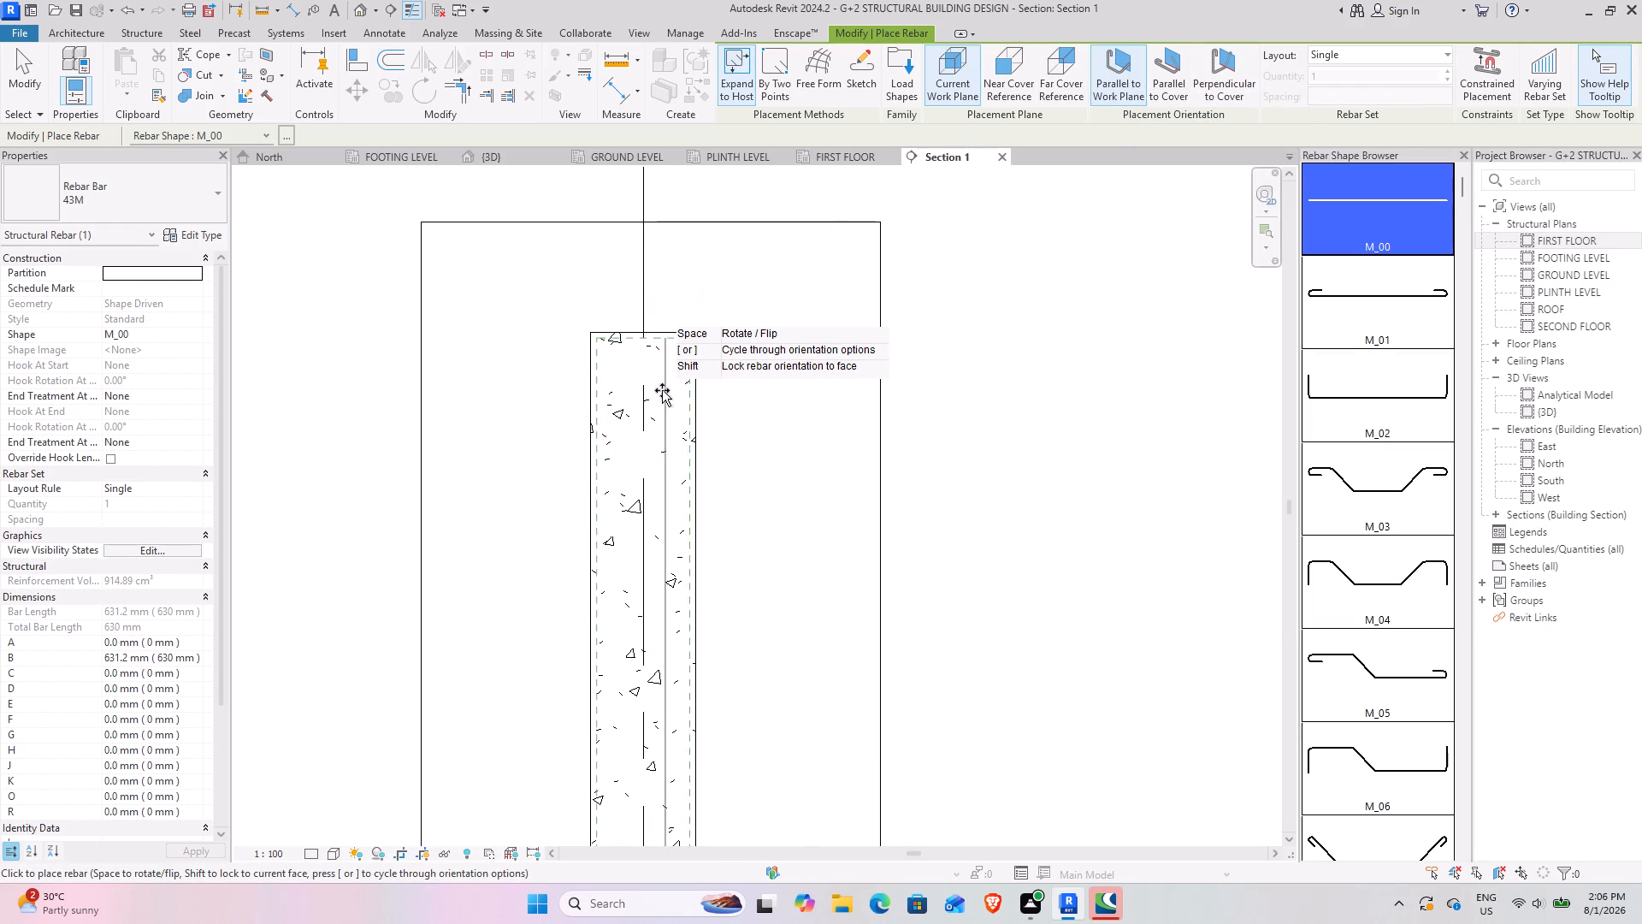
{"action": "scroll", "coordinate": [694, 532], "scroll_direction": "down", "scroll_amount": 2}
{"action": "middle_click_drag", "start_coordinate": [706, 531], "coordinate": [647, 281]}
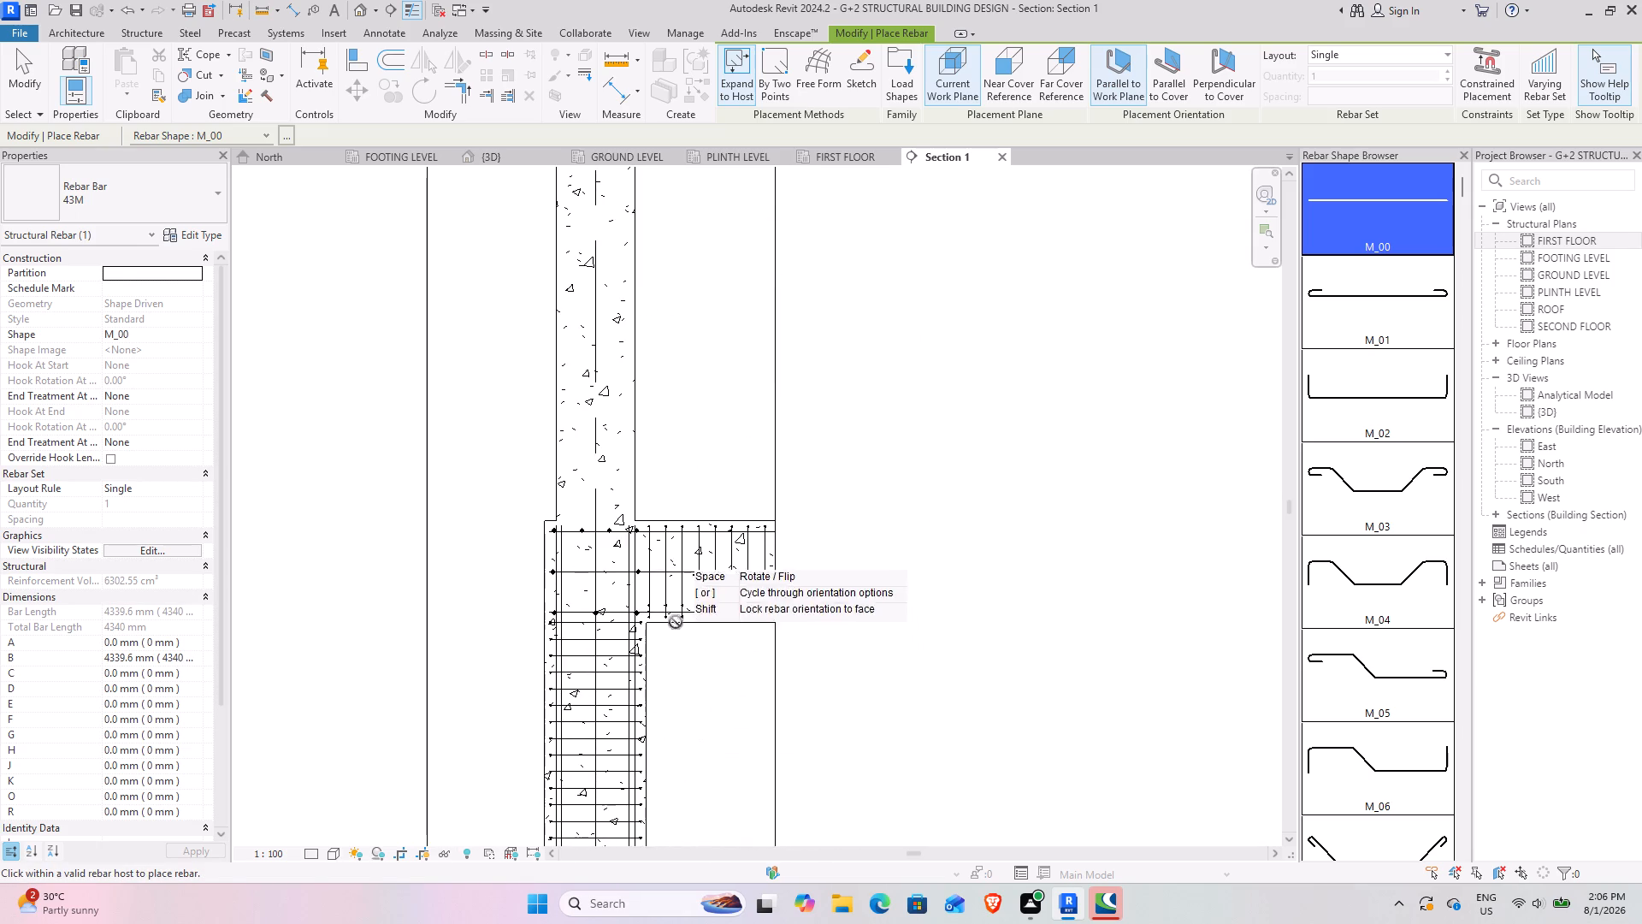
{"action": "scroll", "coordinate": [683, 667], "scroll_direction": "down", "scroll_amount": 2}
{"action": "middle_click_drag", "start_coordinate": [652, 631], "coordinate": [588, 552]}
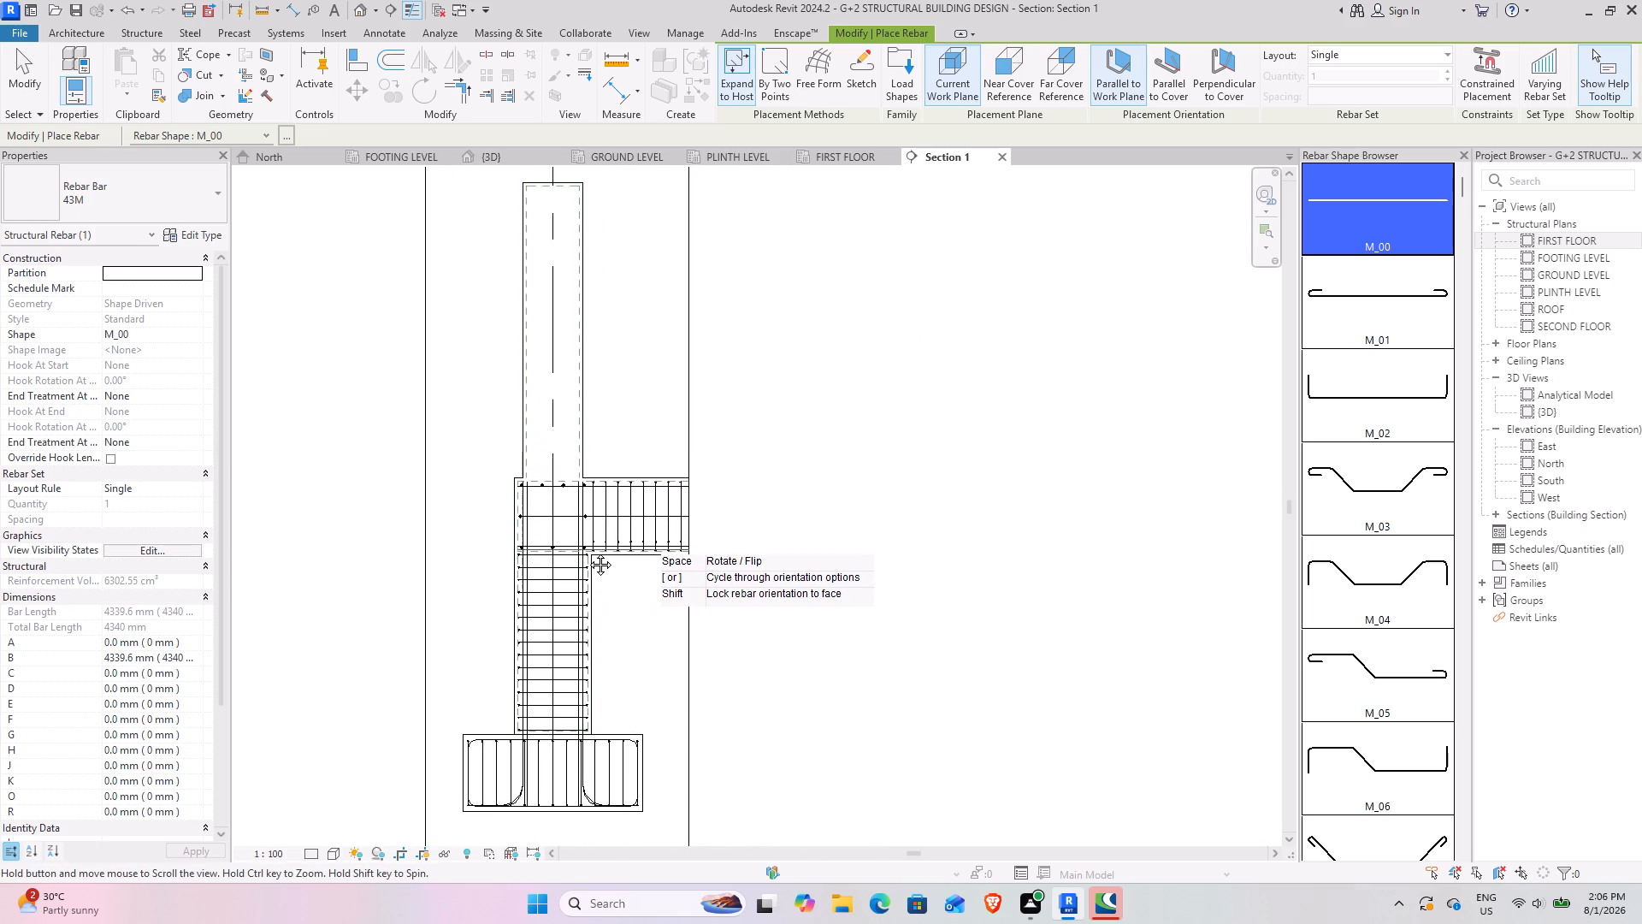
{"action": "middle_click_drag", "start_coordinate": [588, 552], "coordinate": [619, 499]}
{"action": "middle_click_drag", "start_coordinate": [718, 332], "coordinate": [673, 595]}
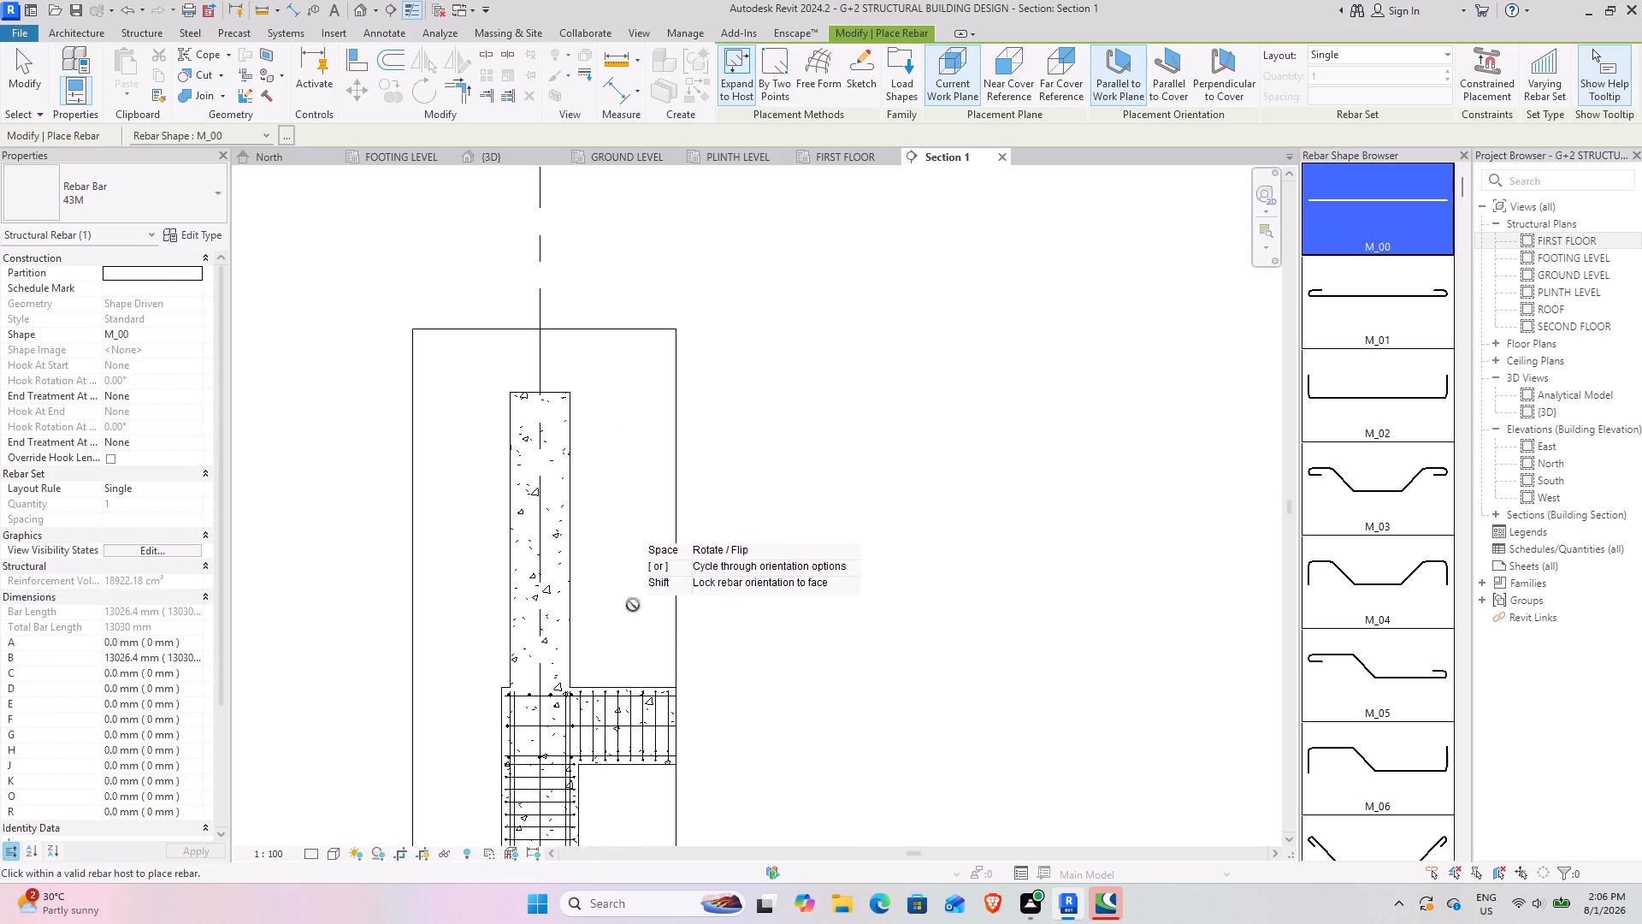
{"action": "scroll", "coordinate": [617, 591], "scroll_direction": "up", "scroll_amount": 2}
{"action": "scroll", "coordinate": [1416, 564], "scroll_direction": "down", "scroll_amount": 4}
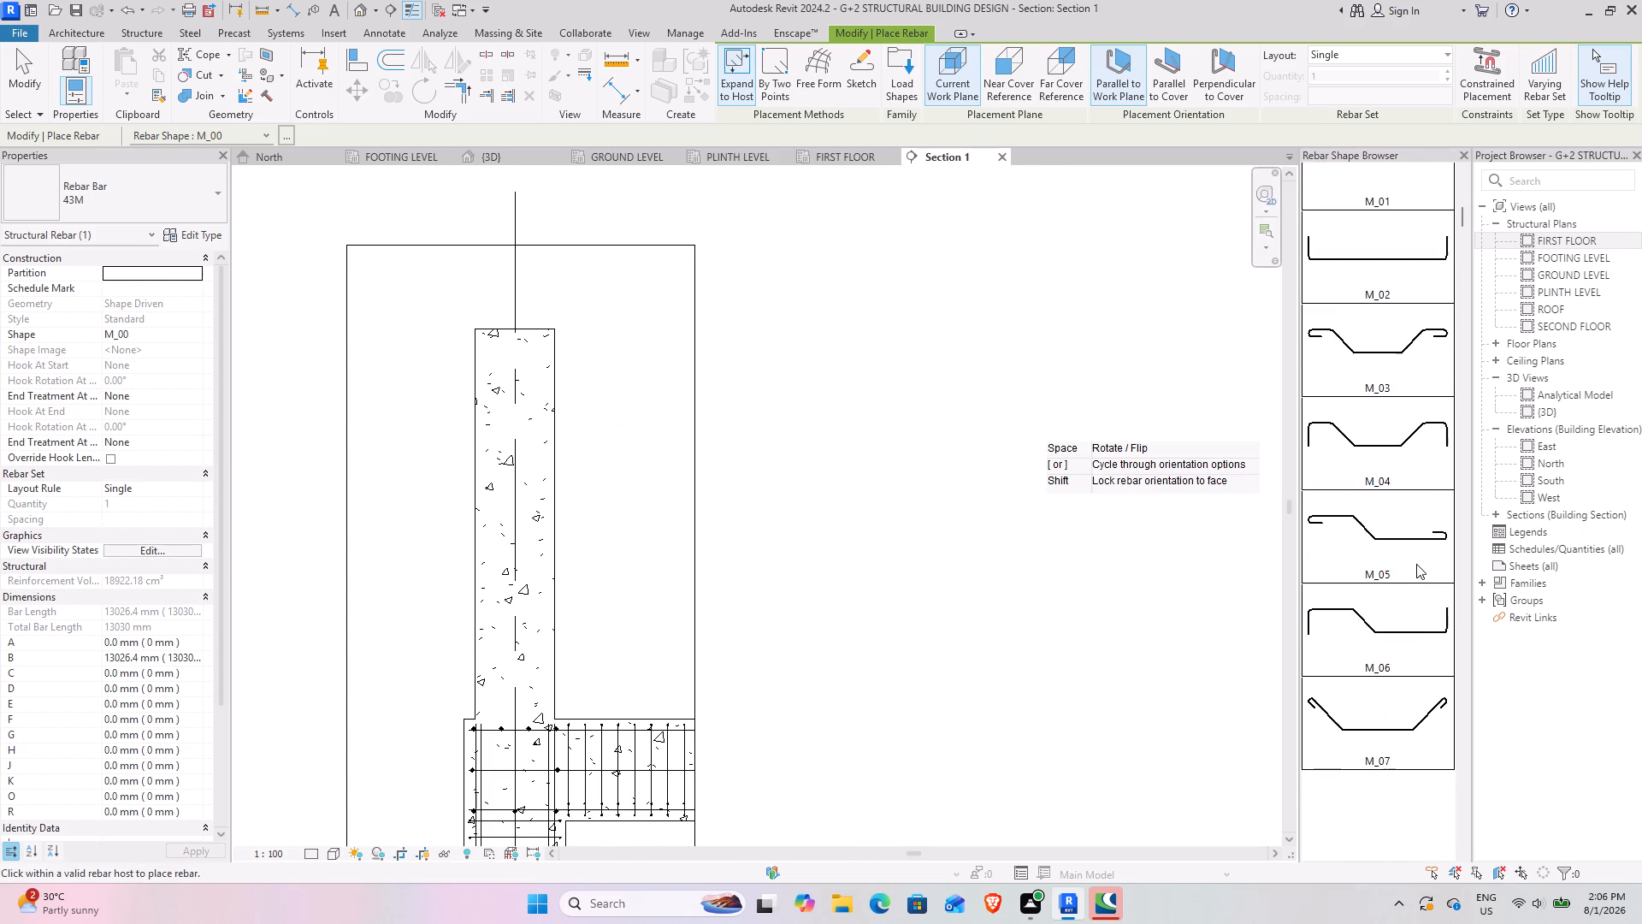
Choose the M_T1 closed tie as the rebar shape for the column in Section 1.
{"action": "left_click_drag", "start_coordinate": [1463, 220], "coordinate": [1556, 769]}
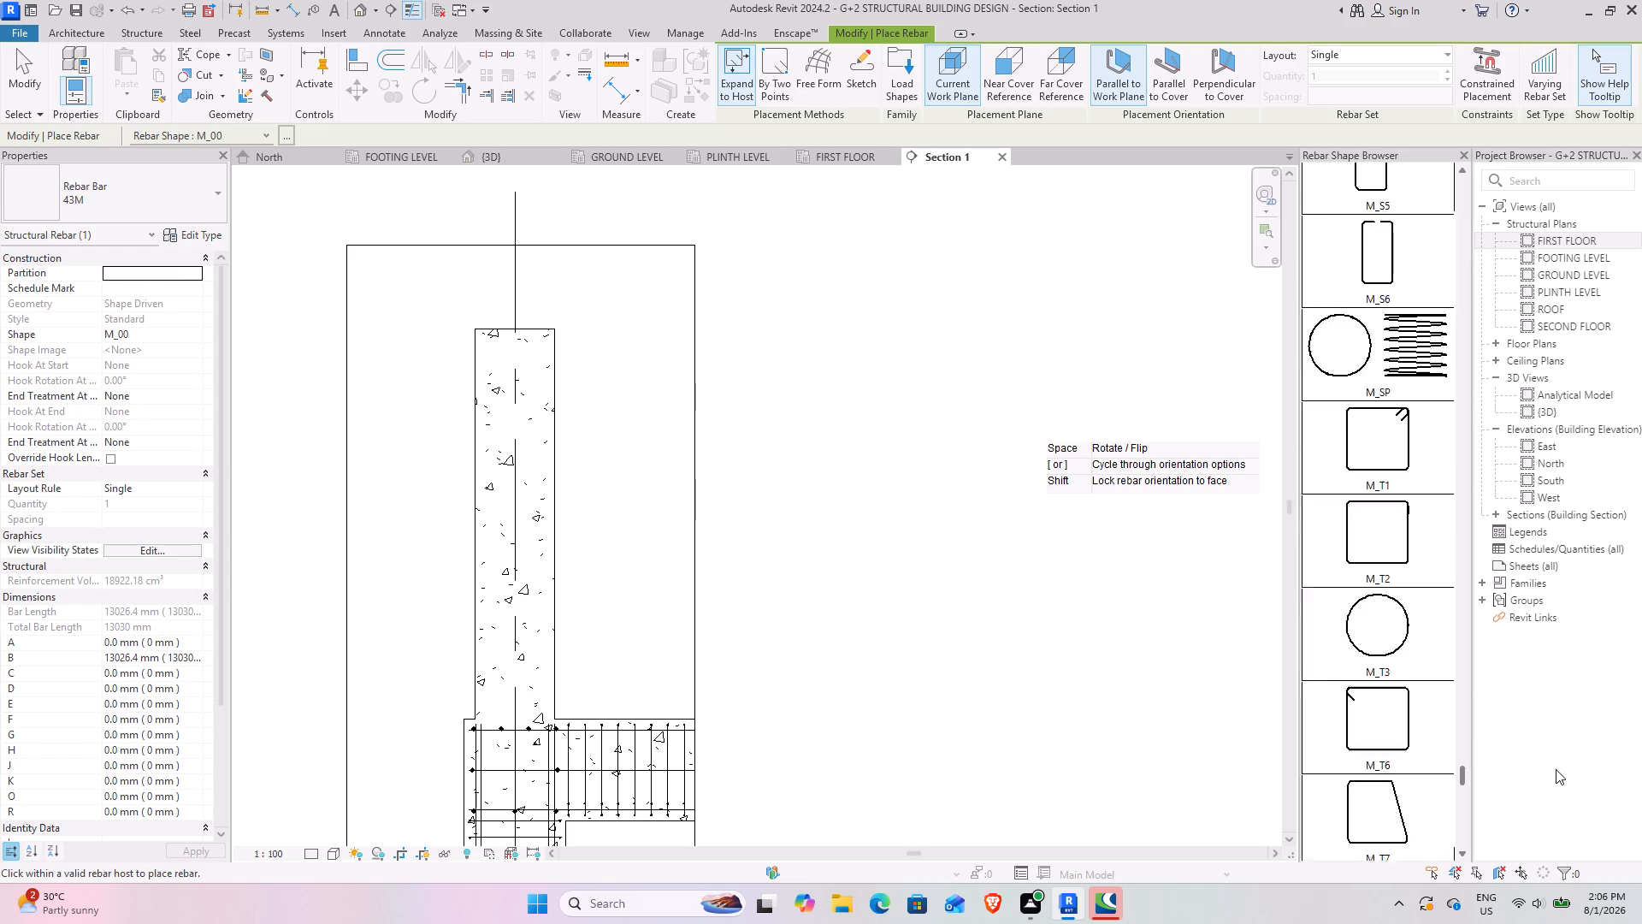
{"action": "left_click_drag", "start_coordinate": [1556, 769], "coordinate": [1547, 778]}
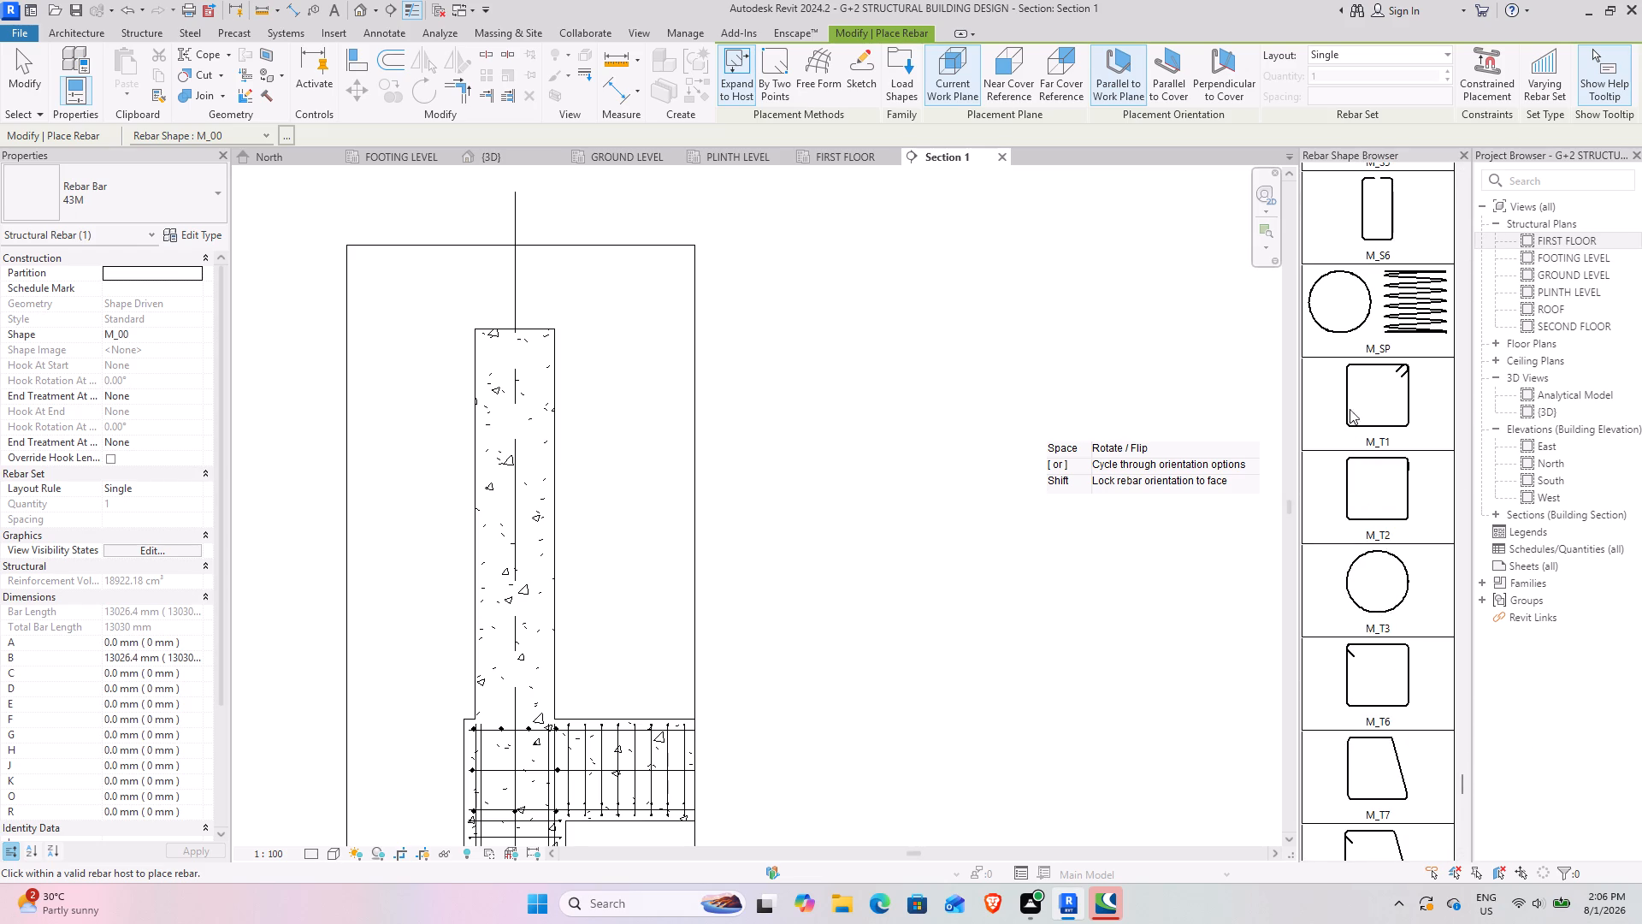
{"action": "left_click", "coordinate": [1350, 409]}
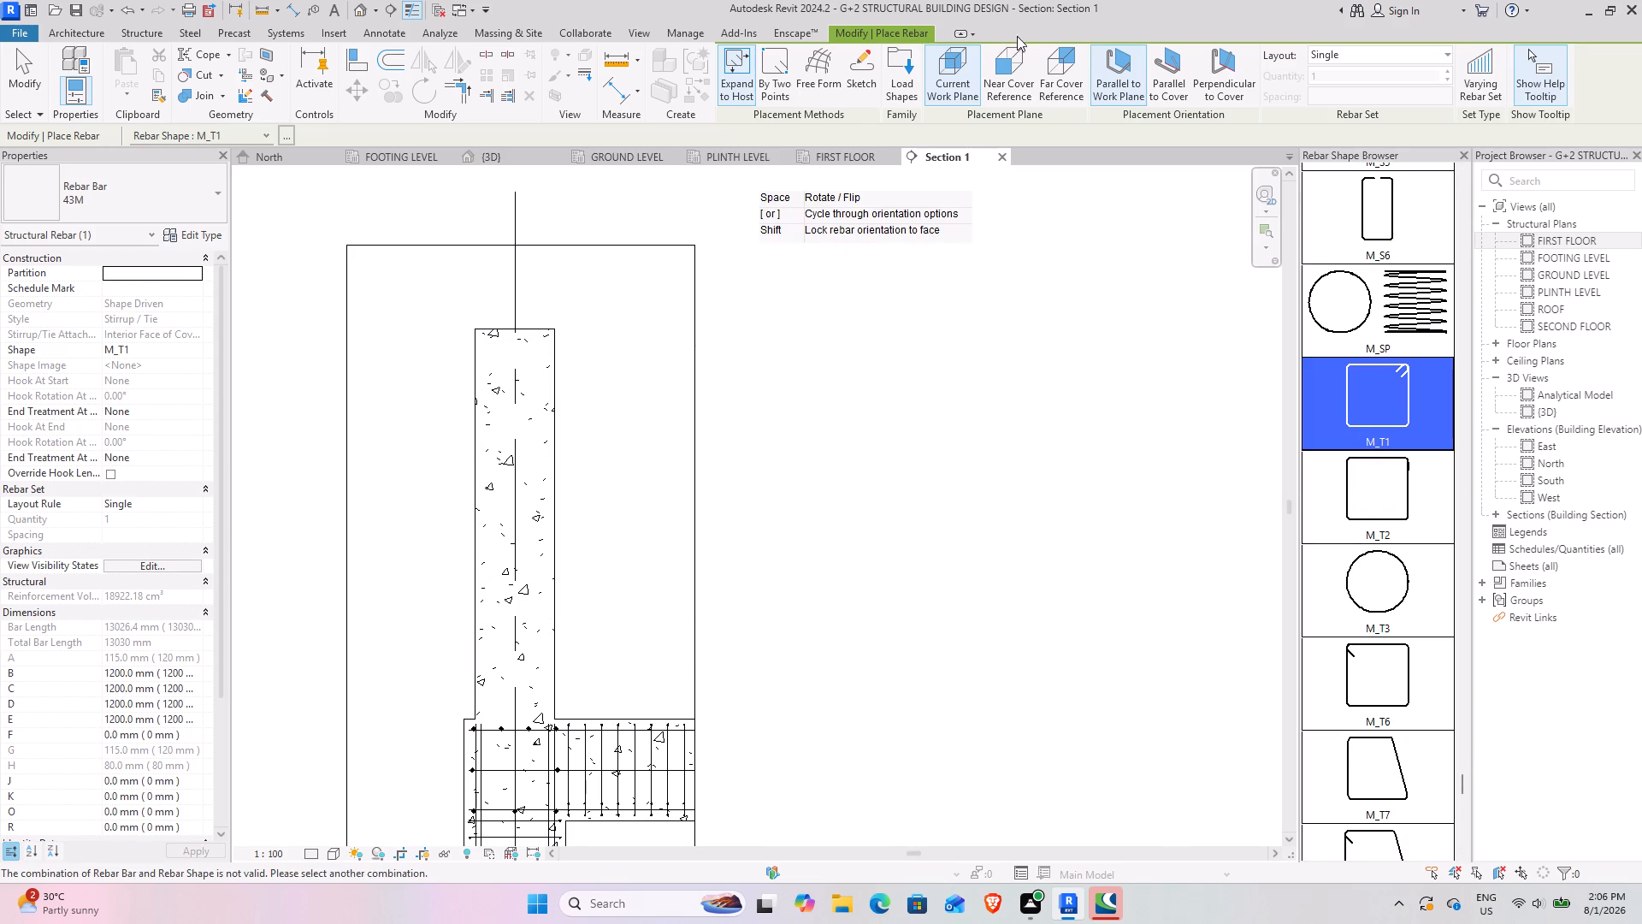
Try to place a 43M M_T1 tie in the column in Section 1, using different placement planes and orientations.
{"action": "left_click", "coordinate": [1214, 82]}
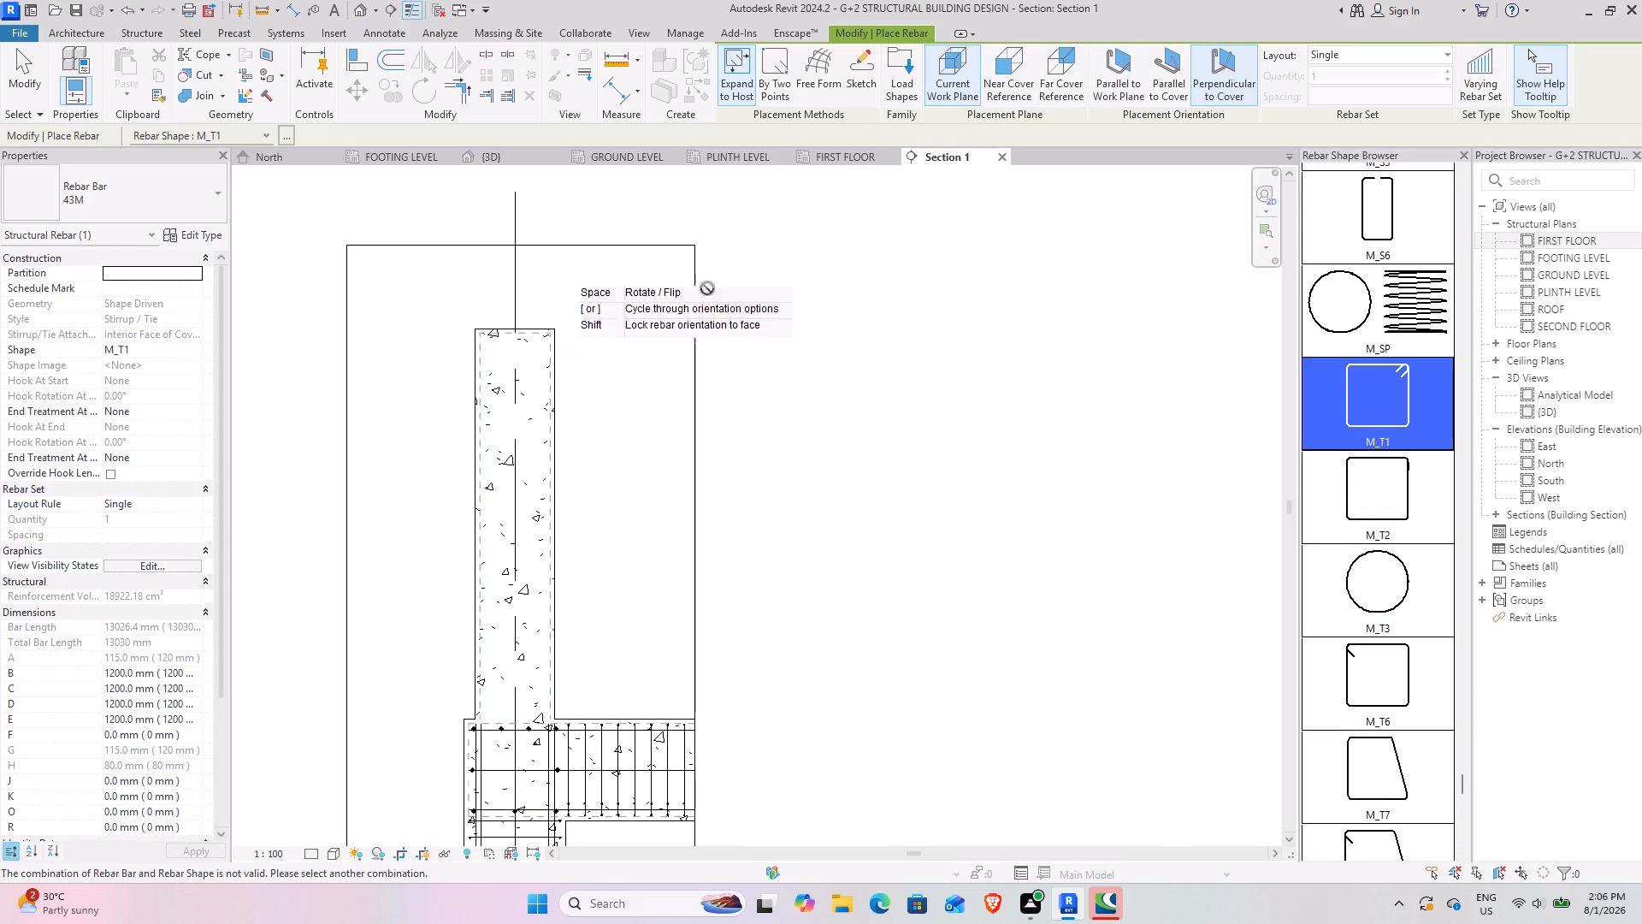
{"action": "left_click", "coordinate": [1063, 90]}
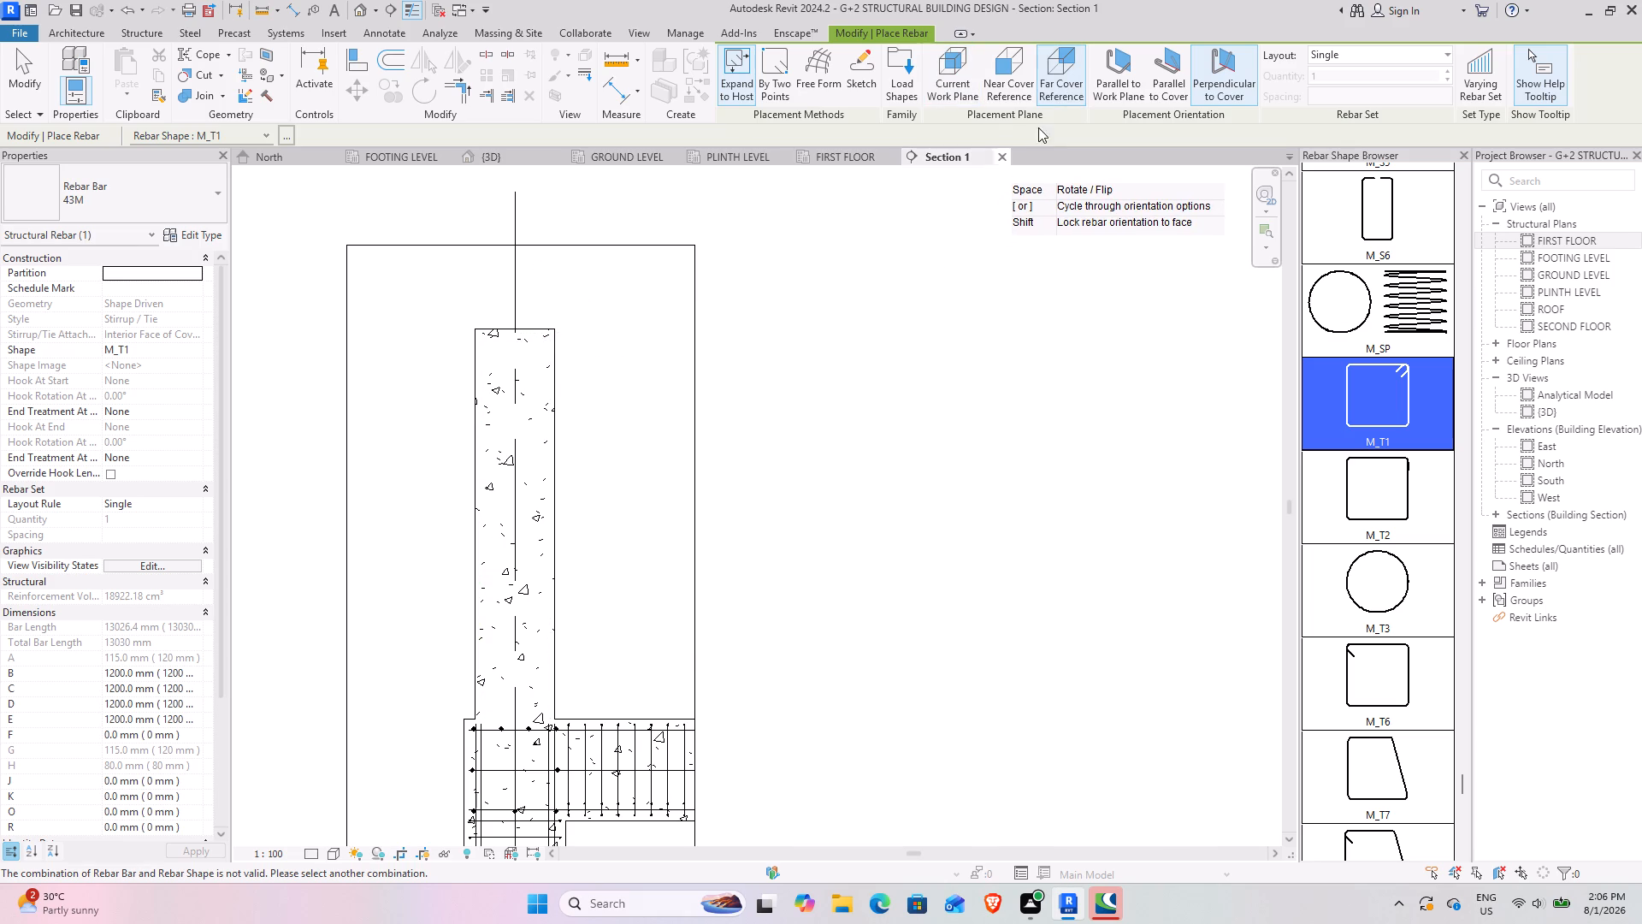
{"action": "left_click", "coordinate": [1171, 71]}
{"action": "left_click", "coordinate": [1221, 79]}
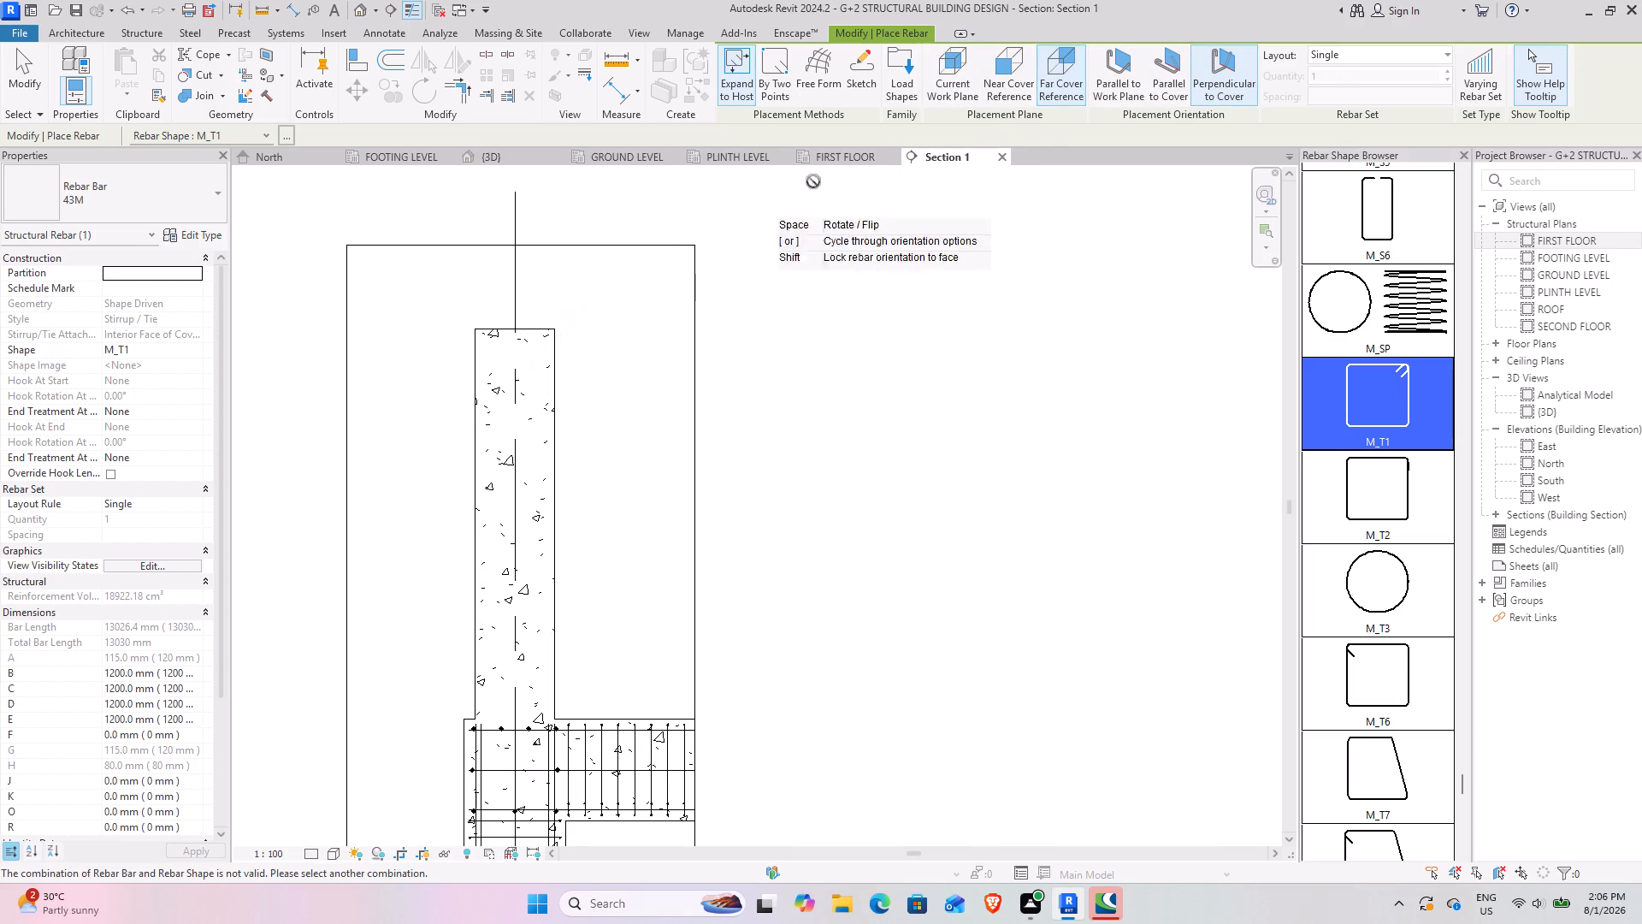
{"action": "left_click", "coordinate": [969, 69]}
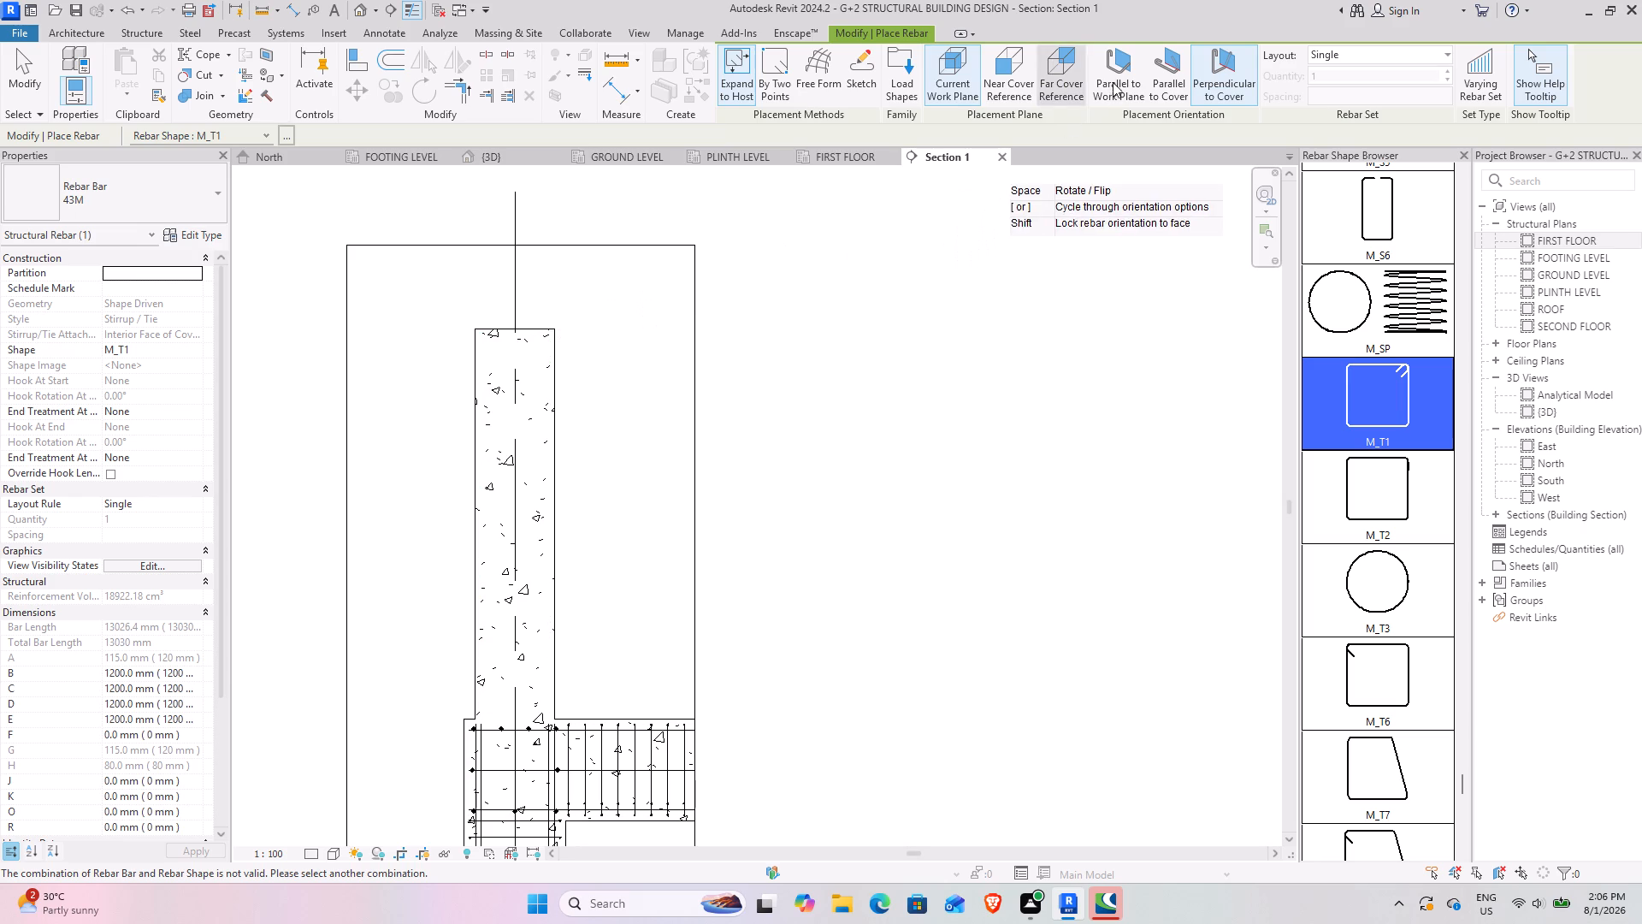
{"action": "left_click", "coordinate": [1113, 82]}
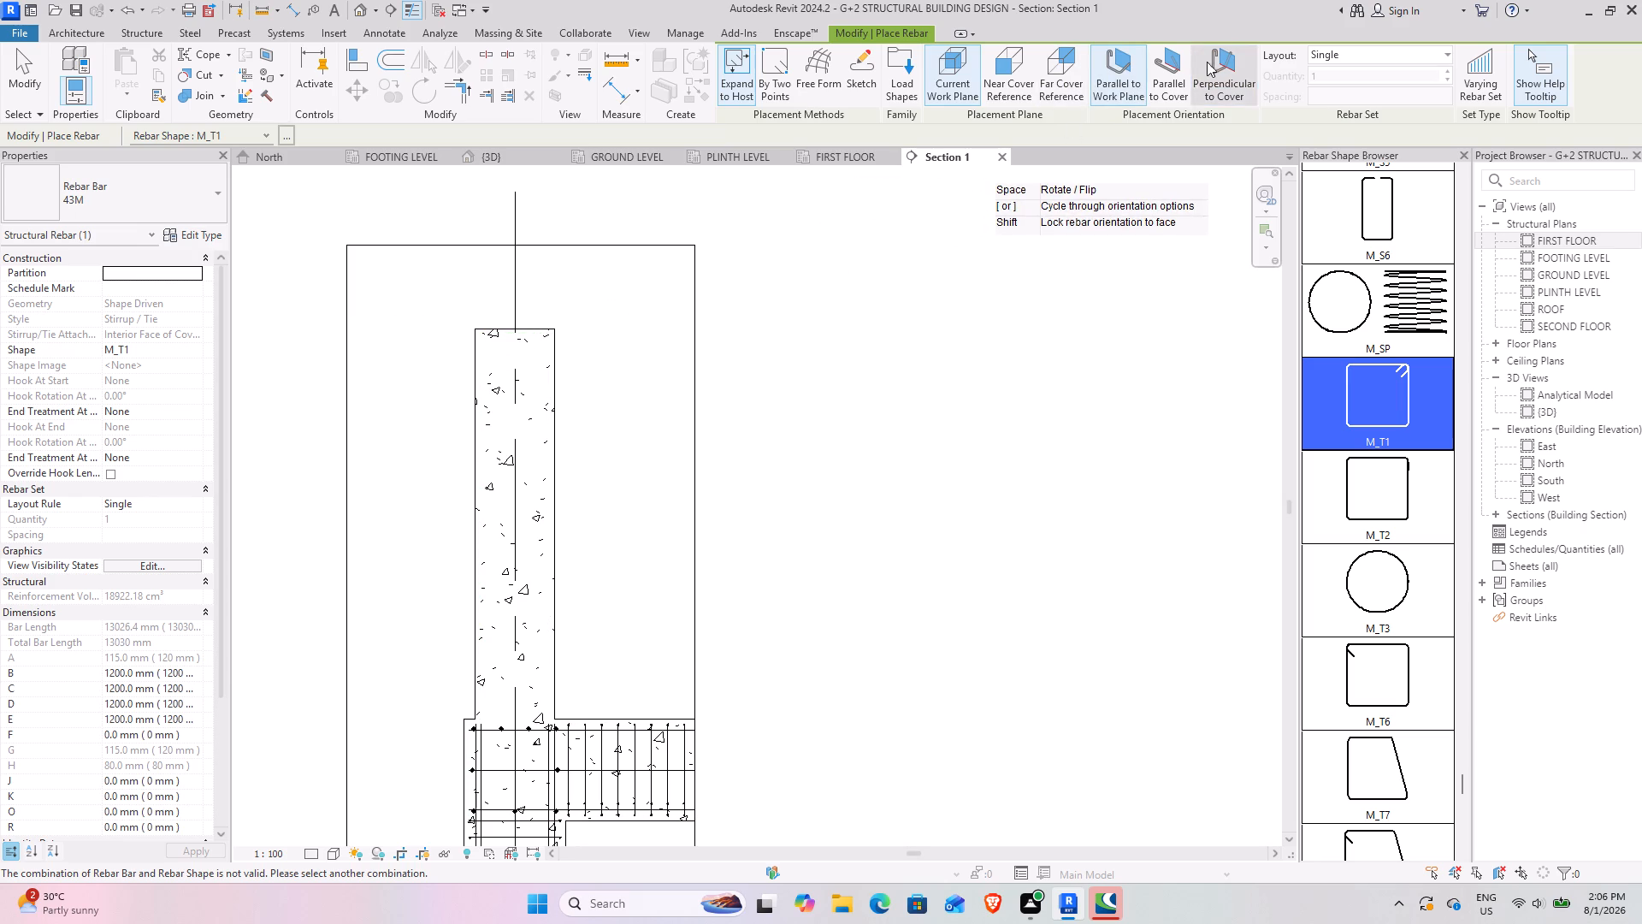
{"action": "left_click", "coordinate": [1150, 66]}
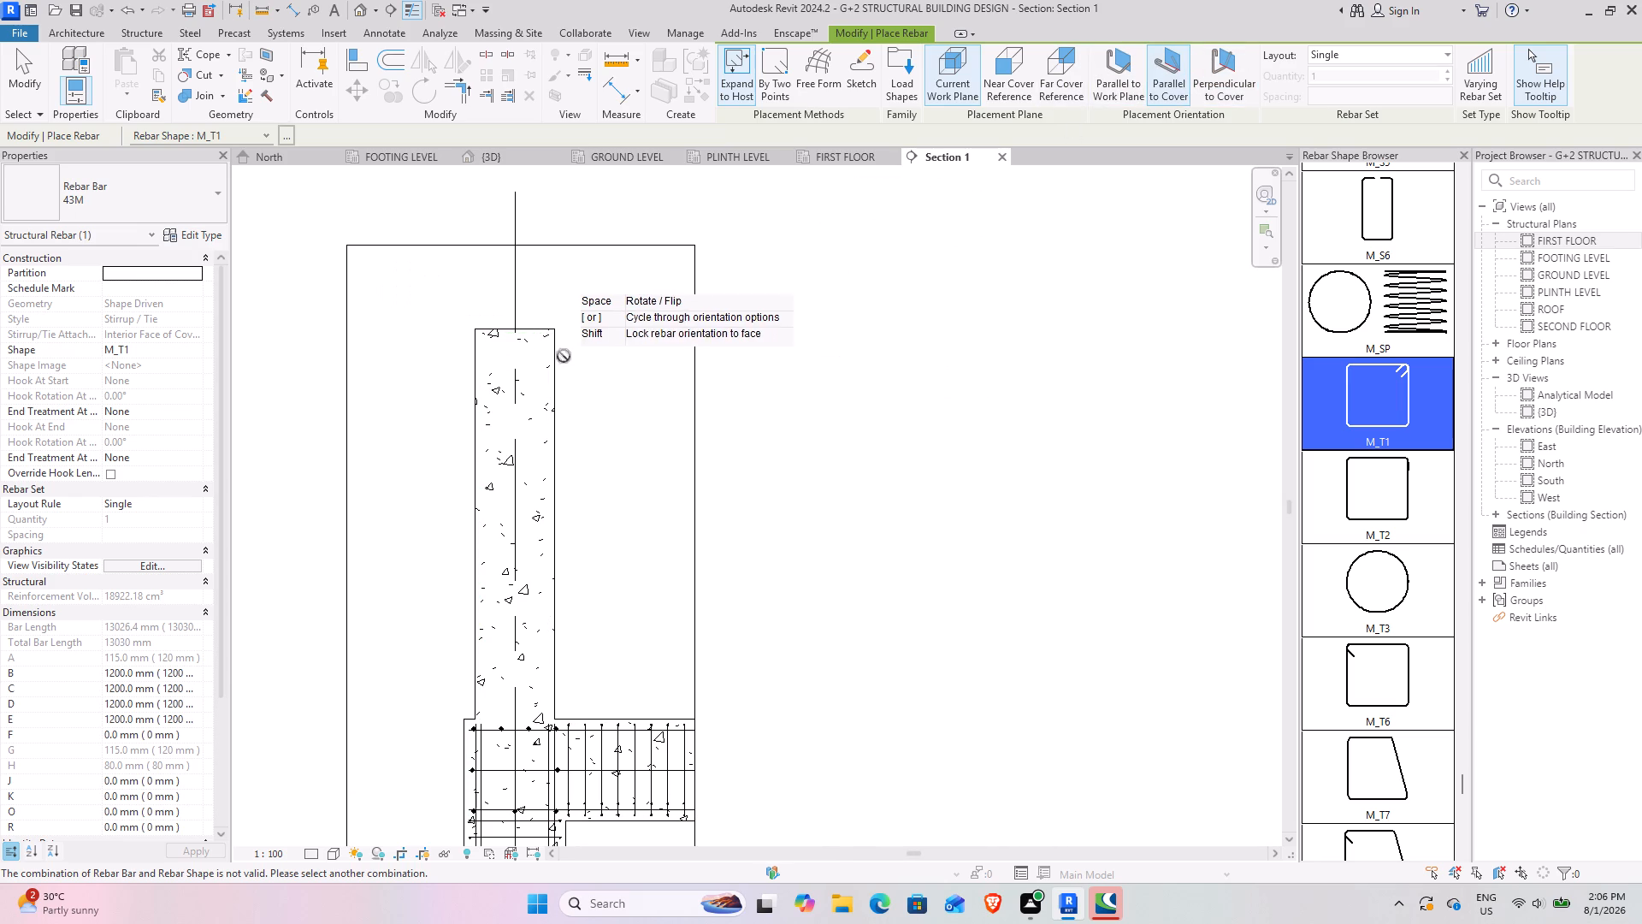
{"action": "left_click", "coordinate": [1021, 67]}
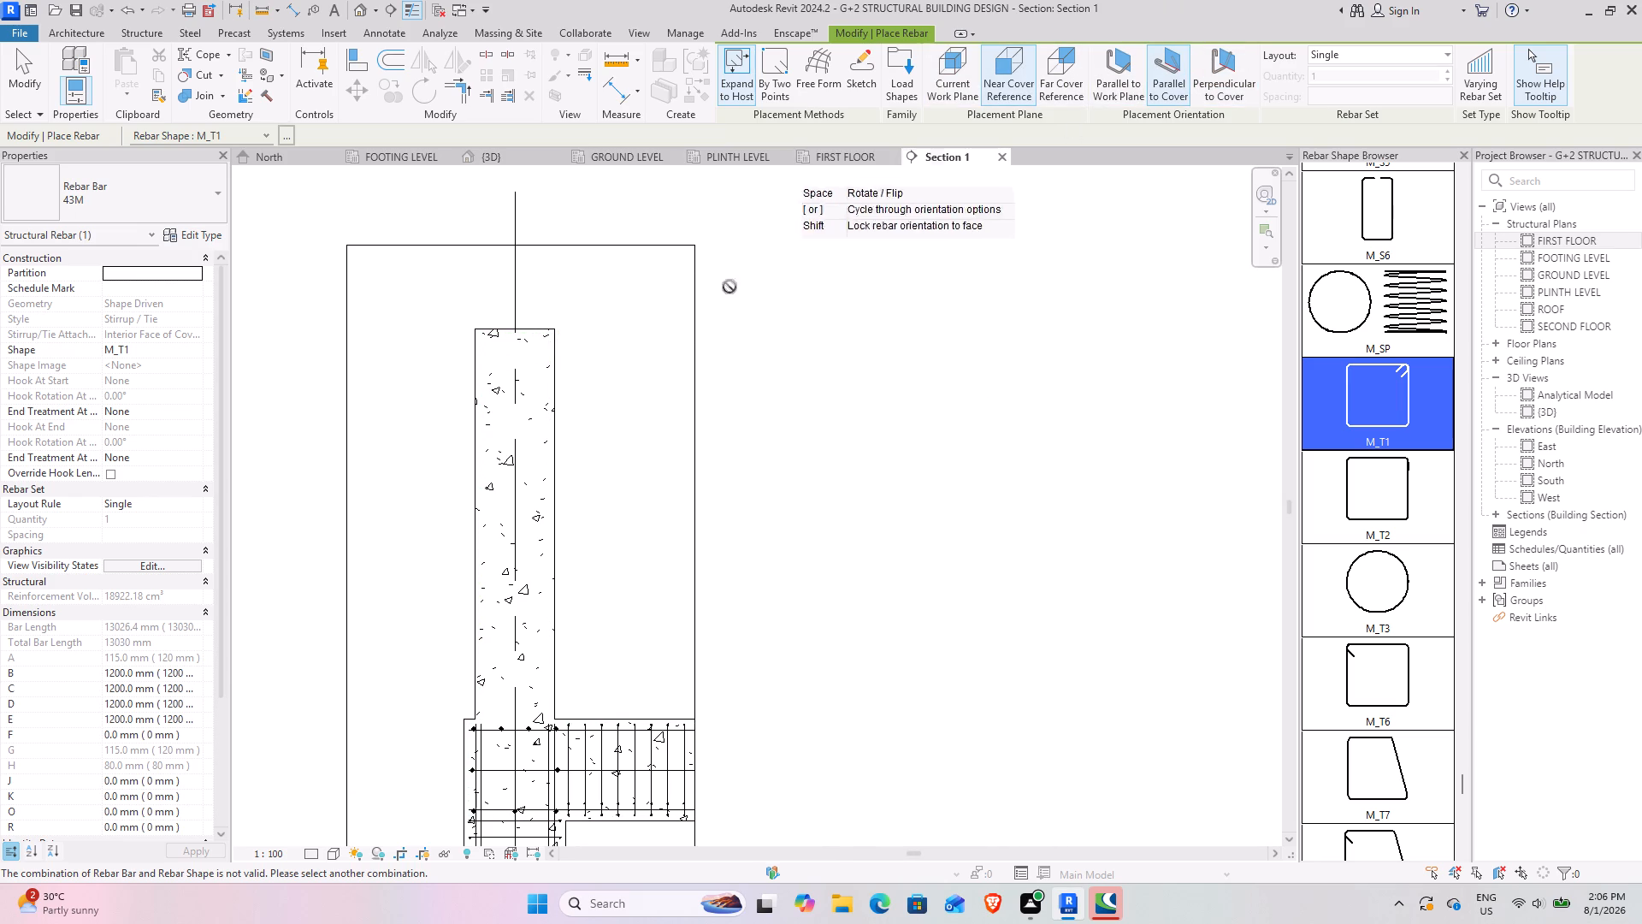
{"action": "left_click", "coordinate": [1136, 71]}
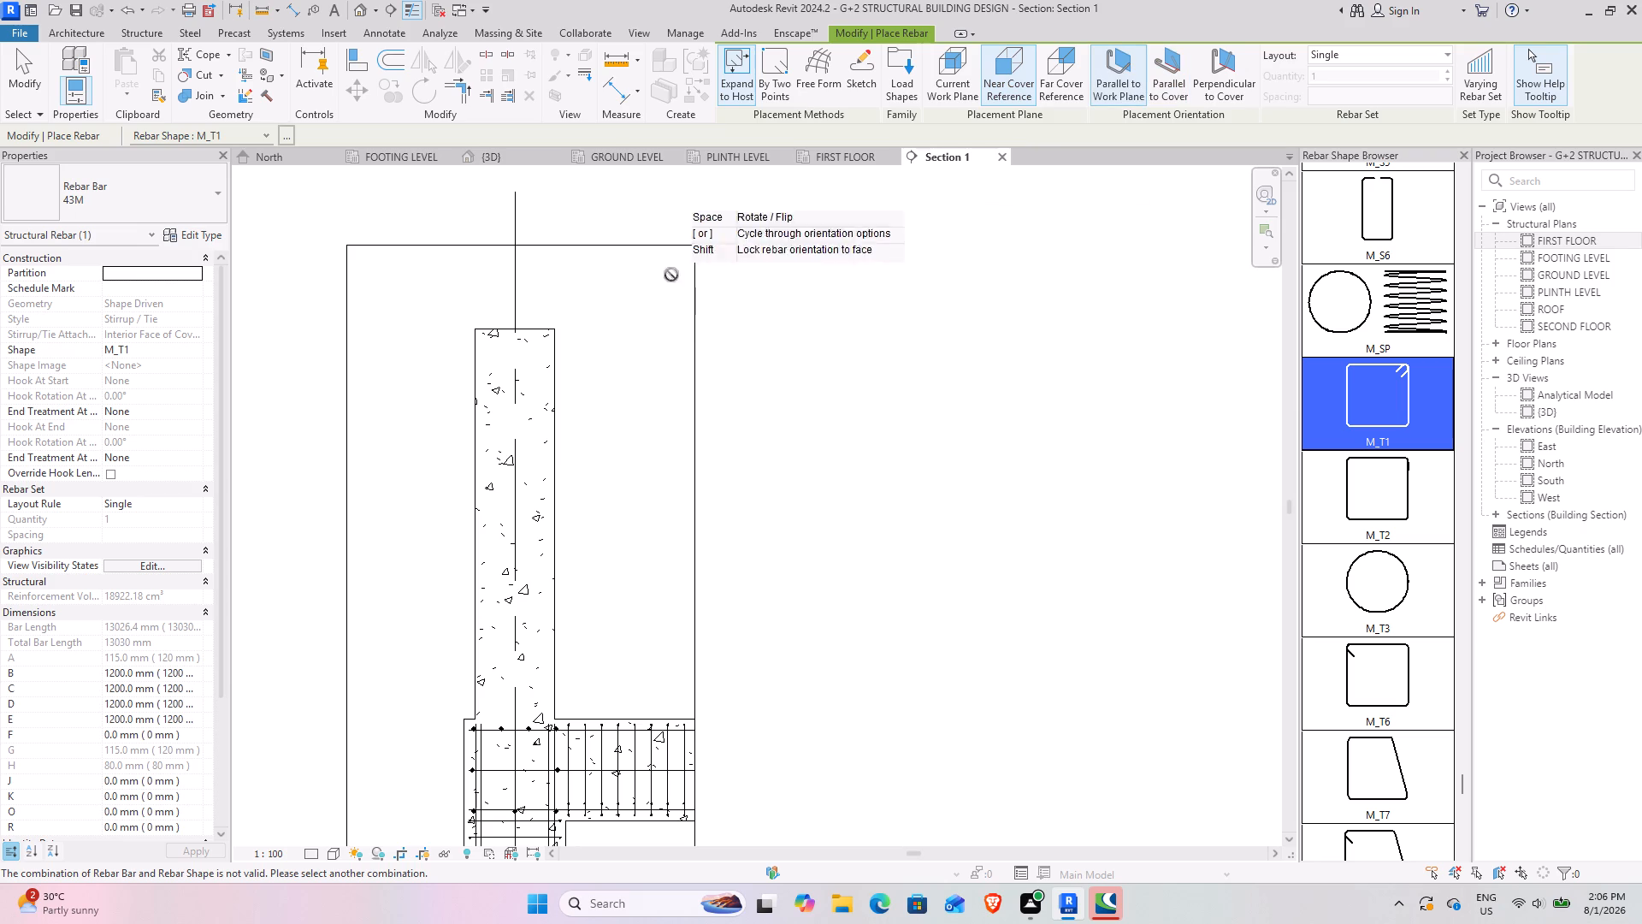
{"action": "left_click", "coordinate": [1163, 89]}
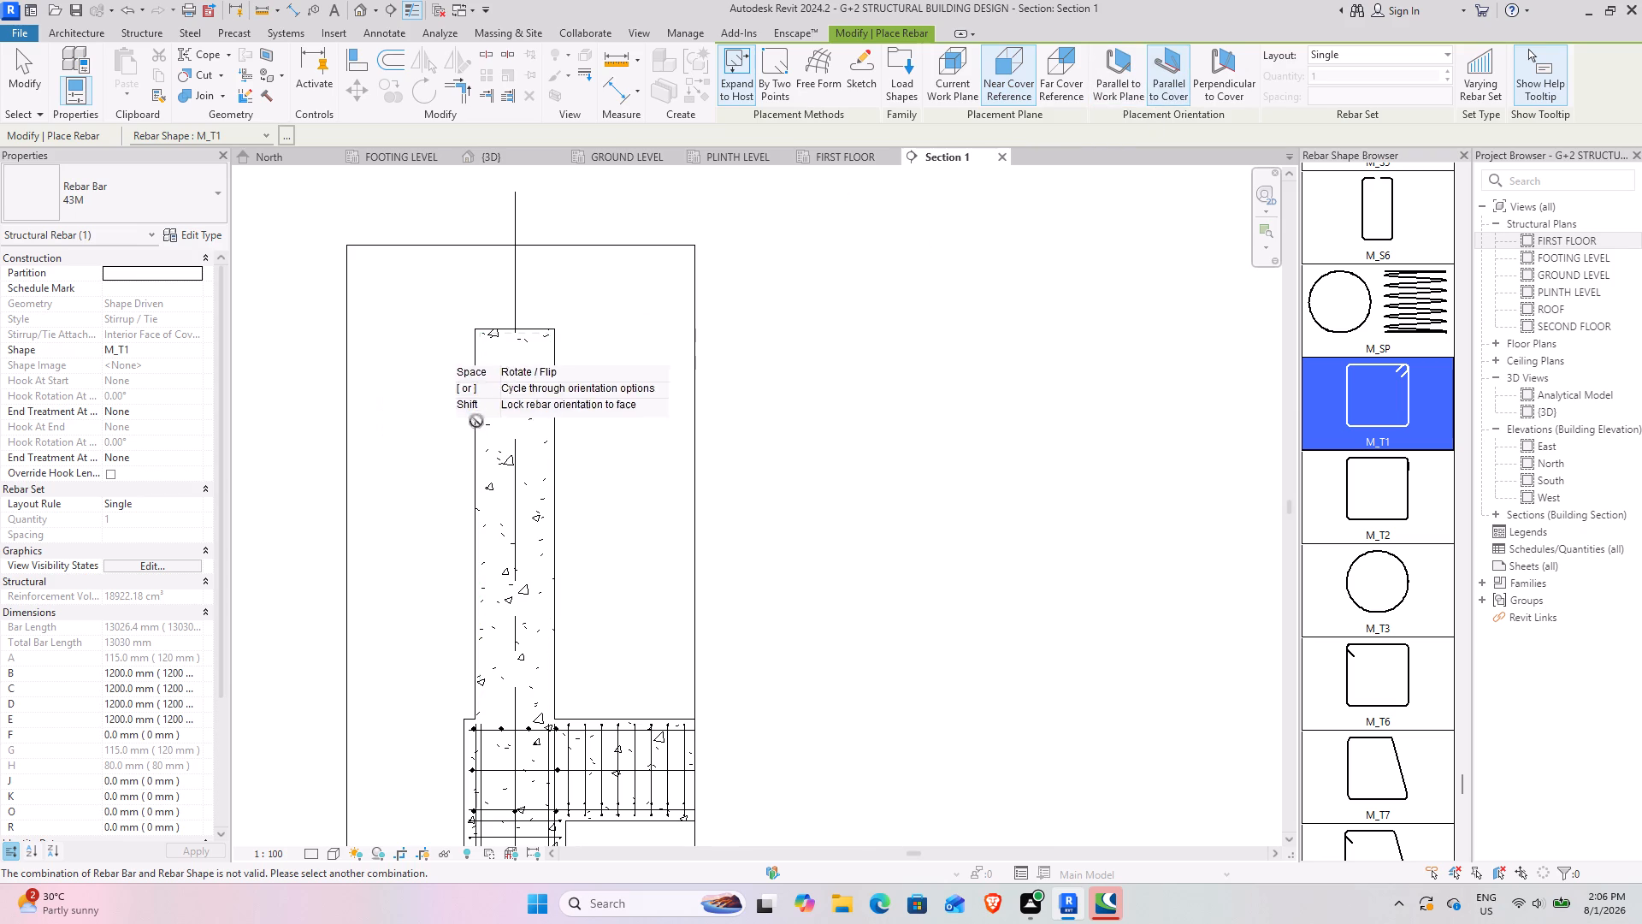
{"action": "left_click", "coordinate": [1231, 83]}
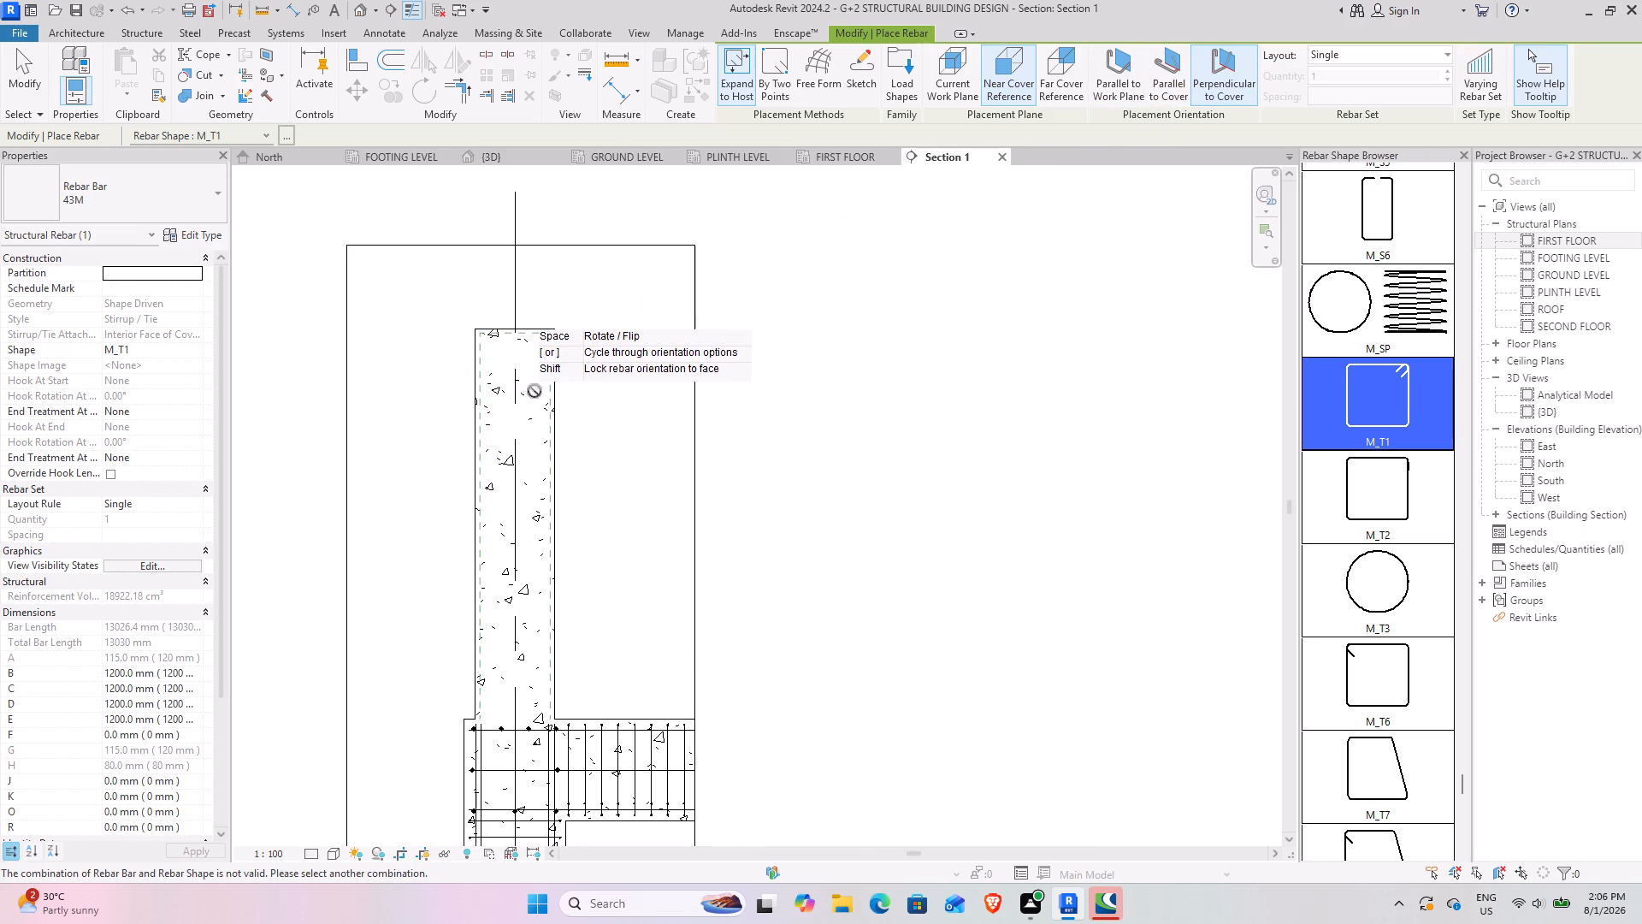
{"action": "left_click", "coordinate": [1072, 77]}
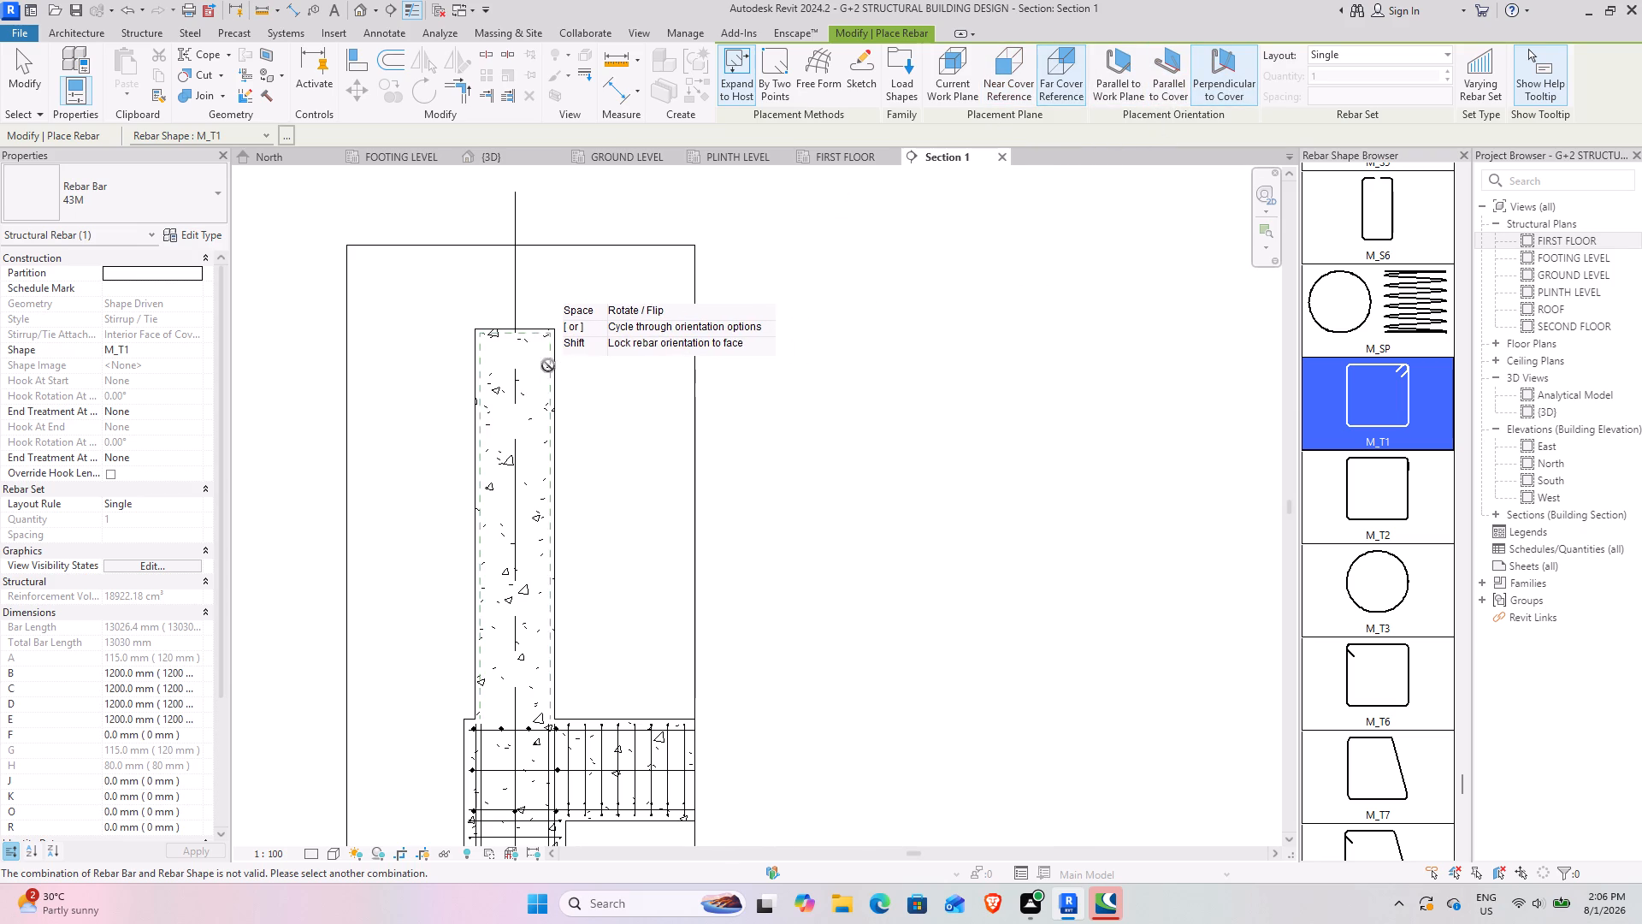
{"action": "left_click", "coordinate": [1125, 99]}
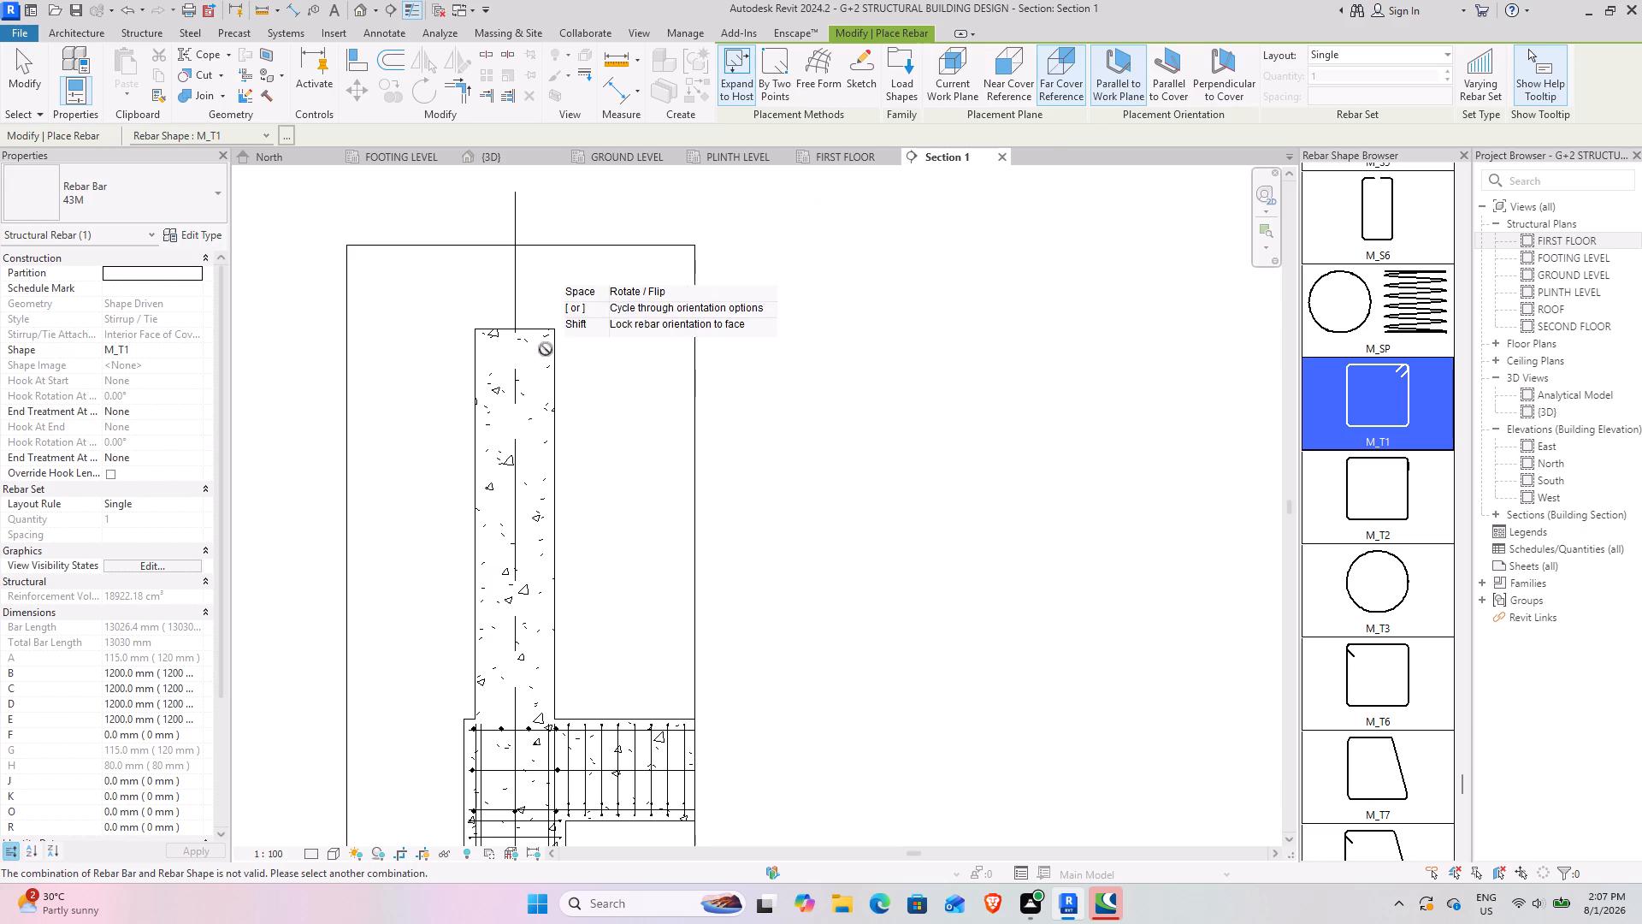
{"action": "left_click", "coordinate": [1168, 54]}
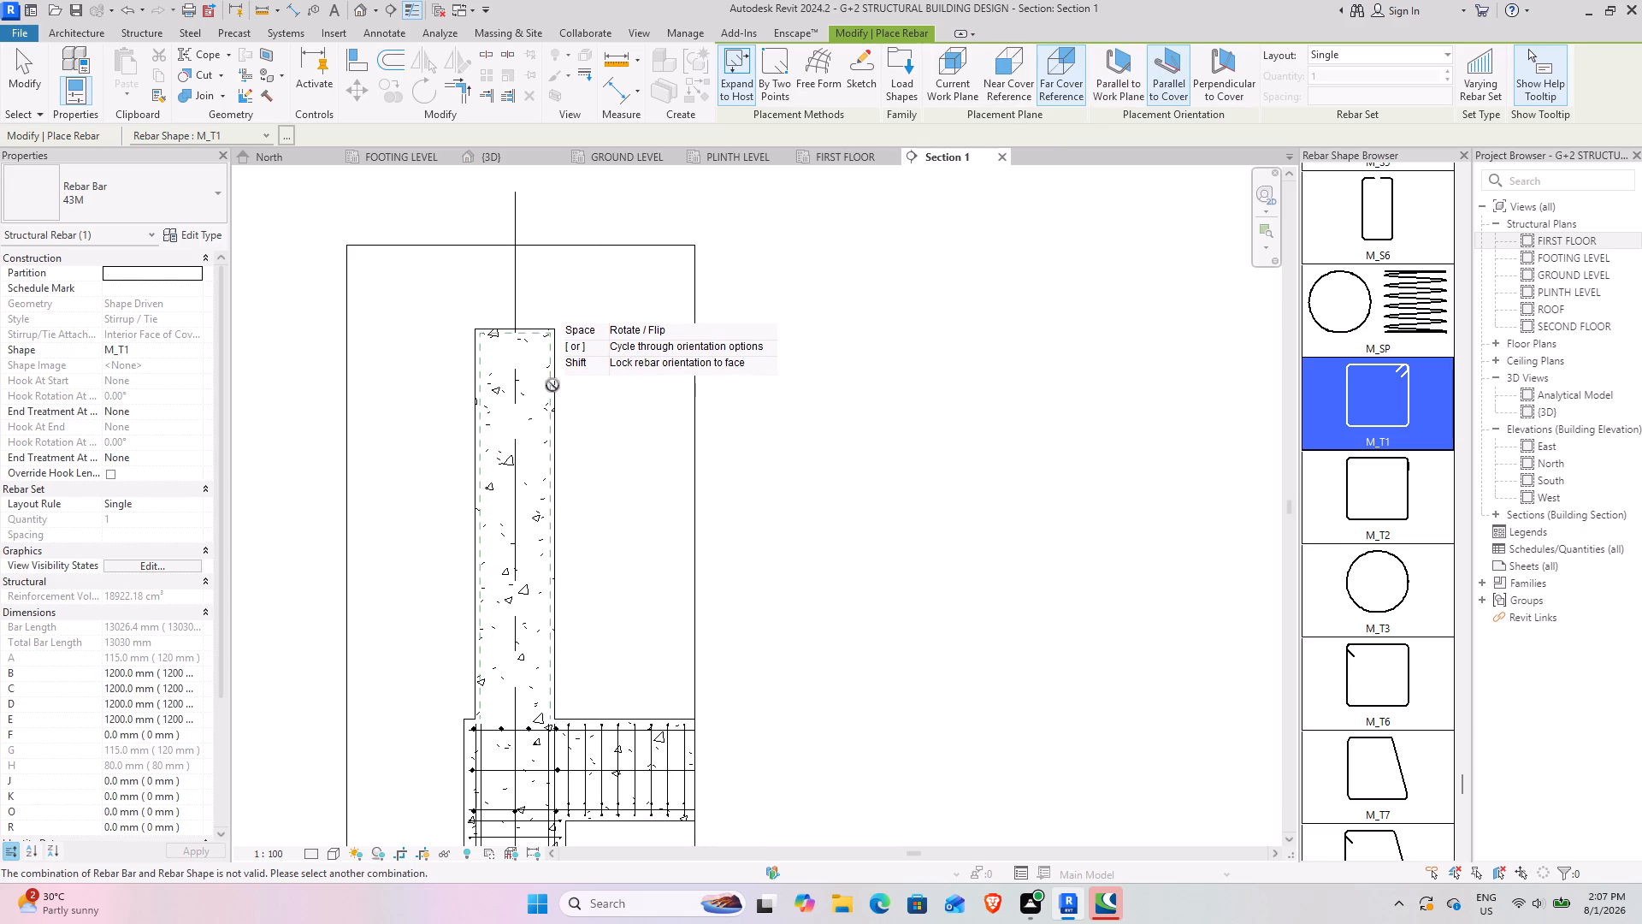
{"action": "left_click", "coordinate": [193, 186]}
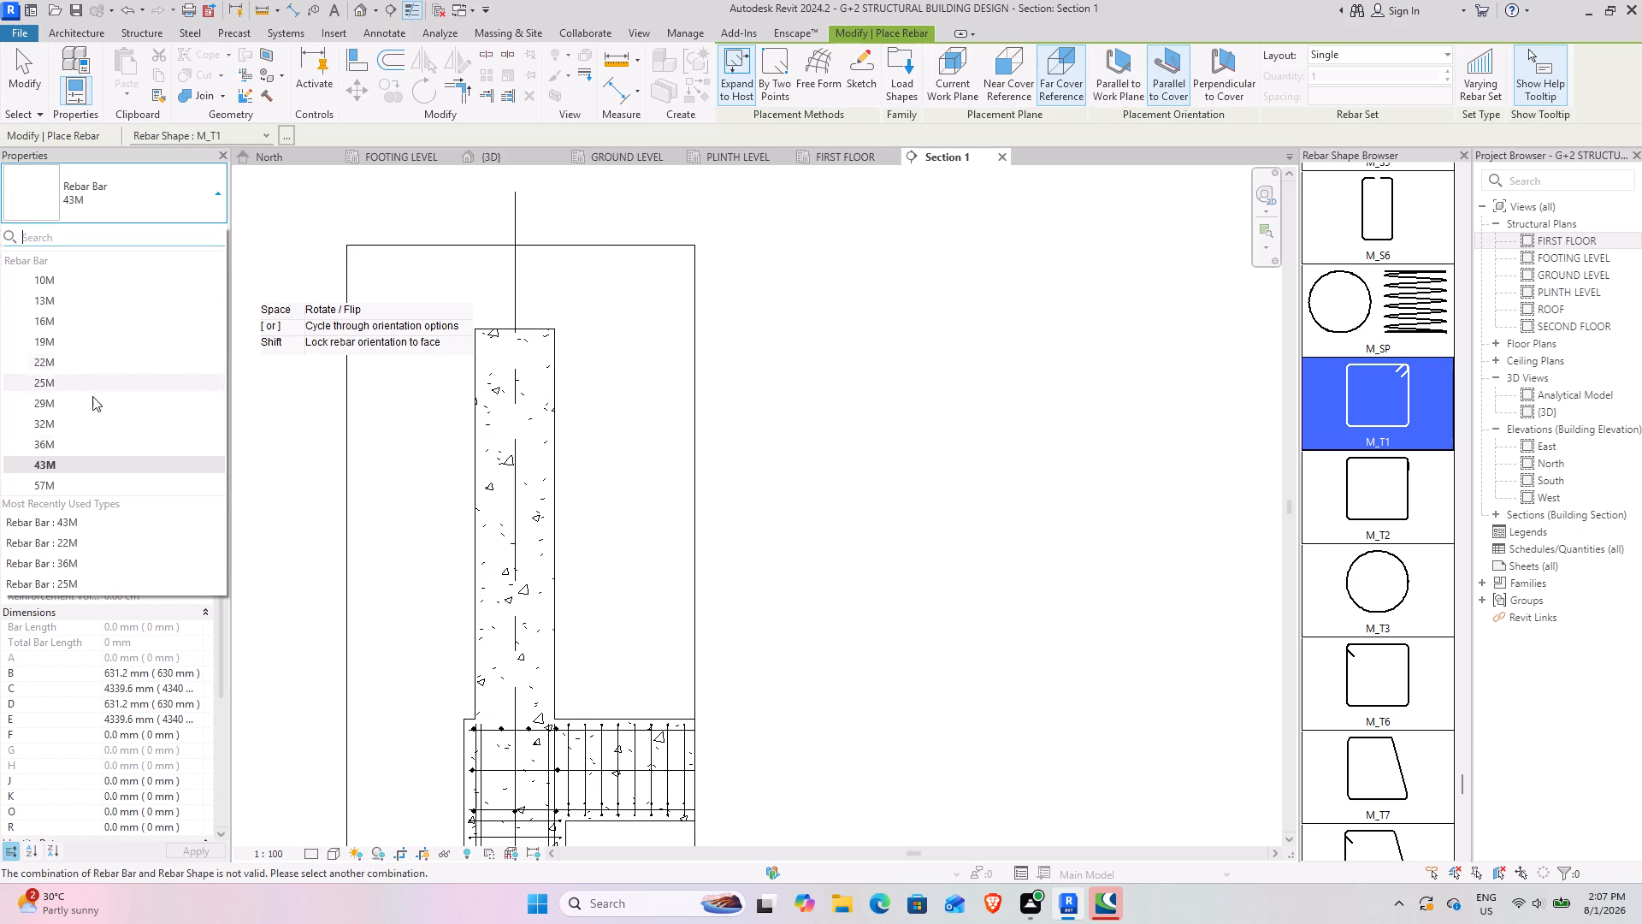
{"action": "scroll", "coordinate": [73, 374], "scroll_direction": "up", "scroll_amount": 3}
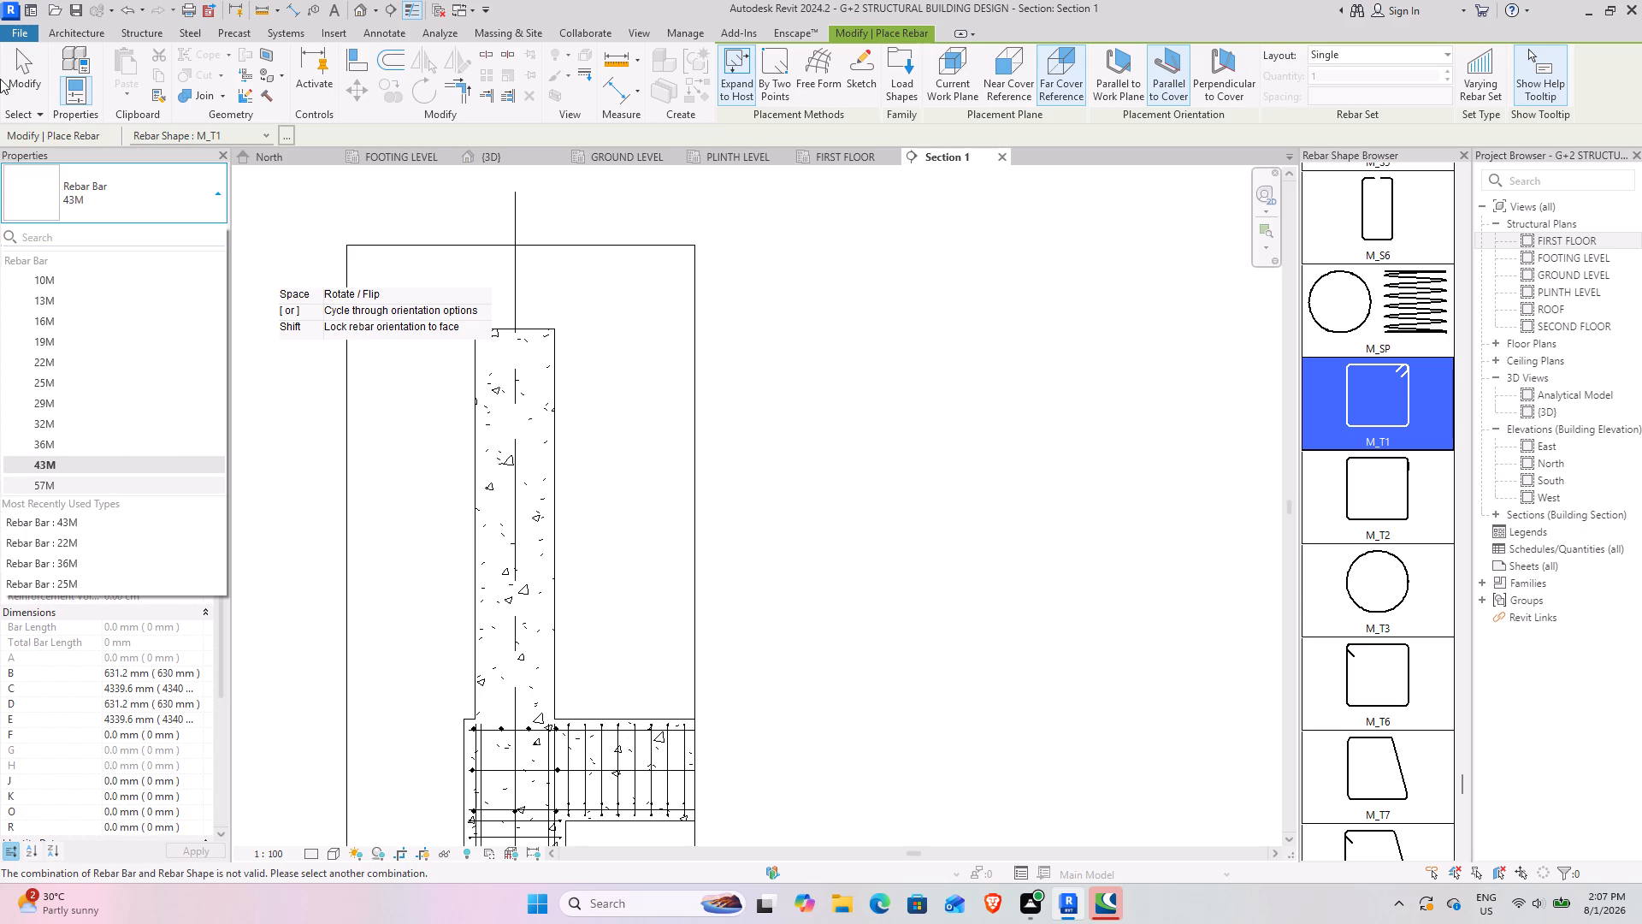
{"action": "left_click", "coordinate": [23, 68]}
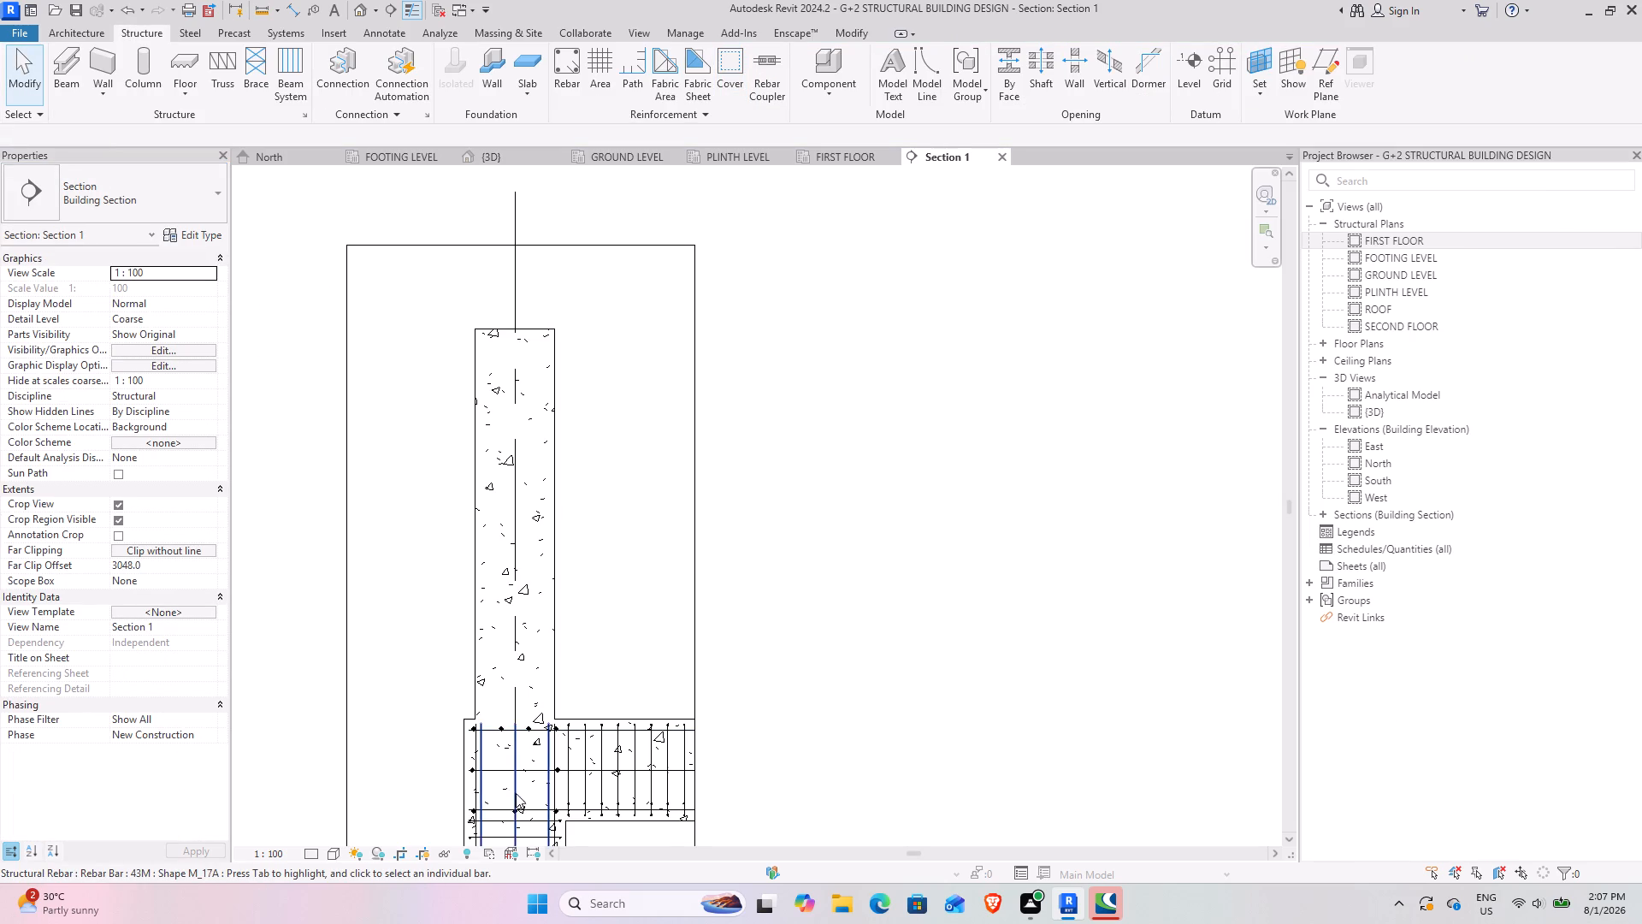
Place a 25M M_T1 tie near the column's top, matching the lower column's bar type, on the current work plane and perpendicular to cover.
{"action": "scroll", "coordinate": [523, 773], "scroll_direction": "down", "scroll_amount": 2}
{"action": "middle_click_drag", "start_coordinate": [499, 748], "coordinate": [462, 584]}
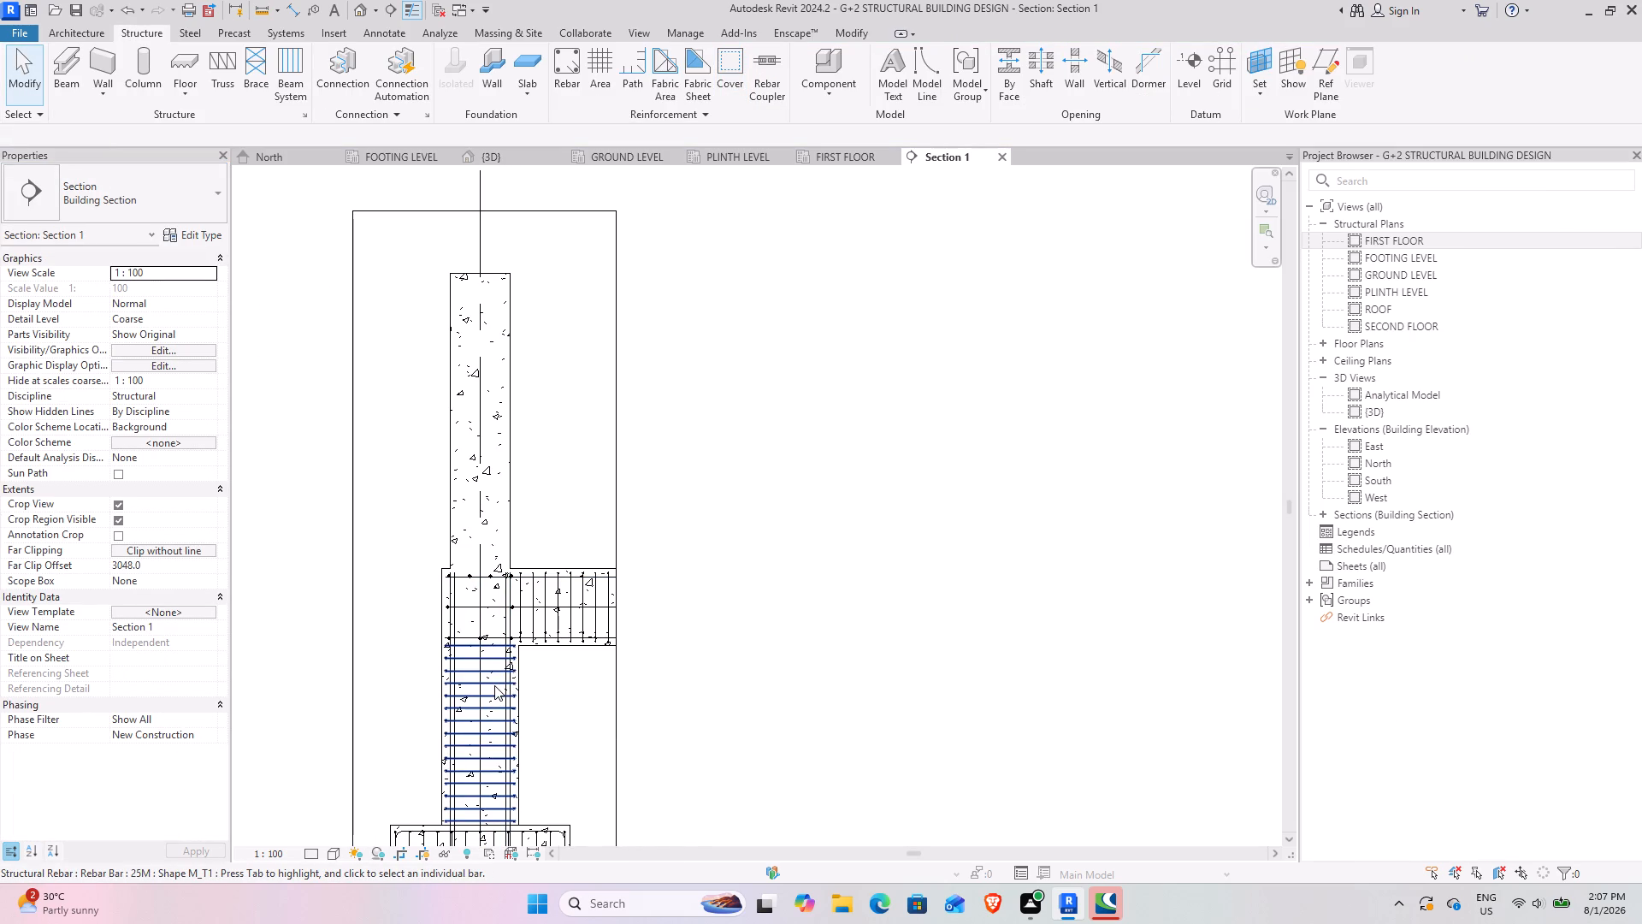
{"action": "left_click", "coordinate": [494, 685]}
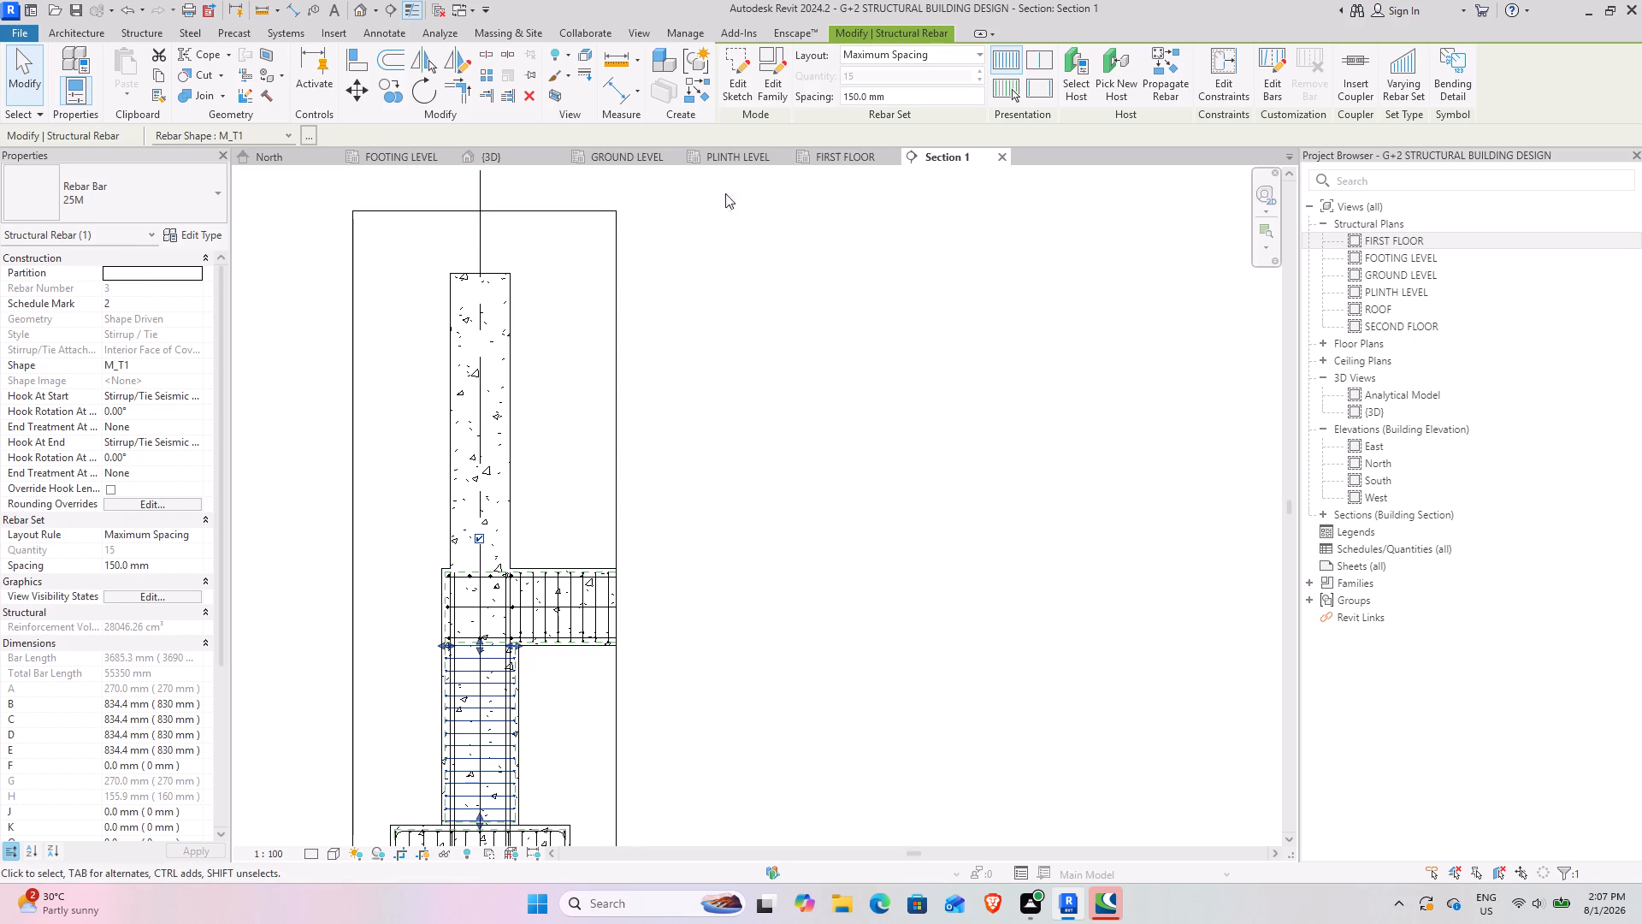
{"action": "left_click", "coordinate": [137, 28]}
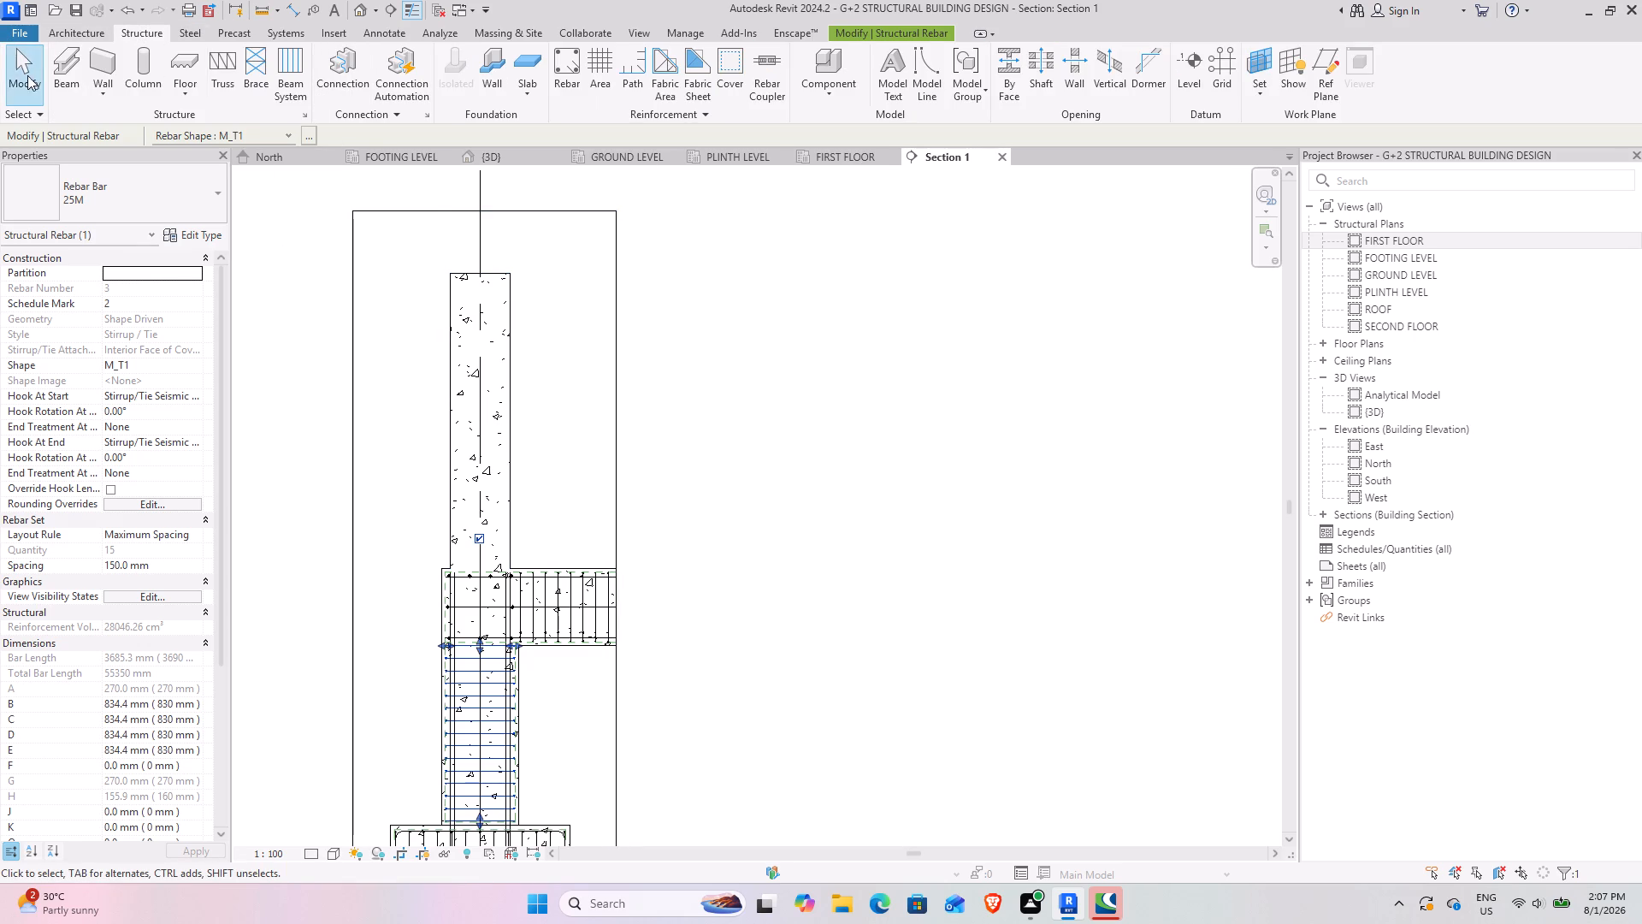
{"action": "left_click", "coordinate": [743, 443]}
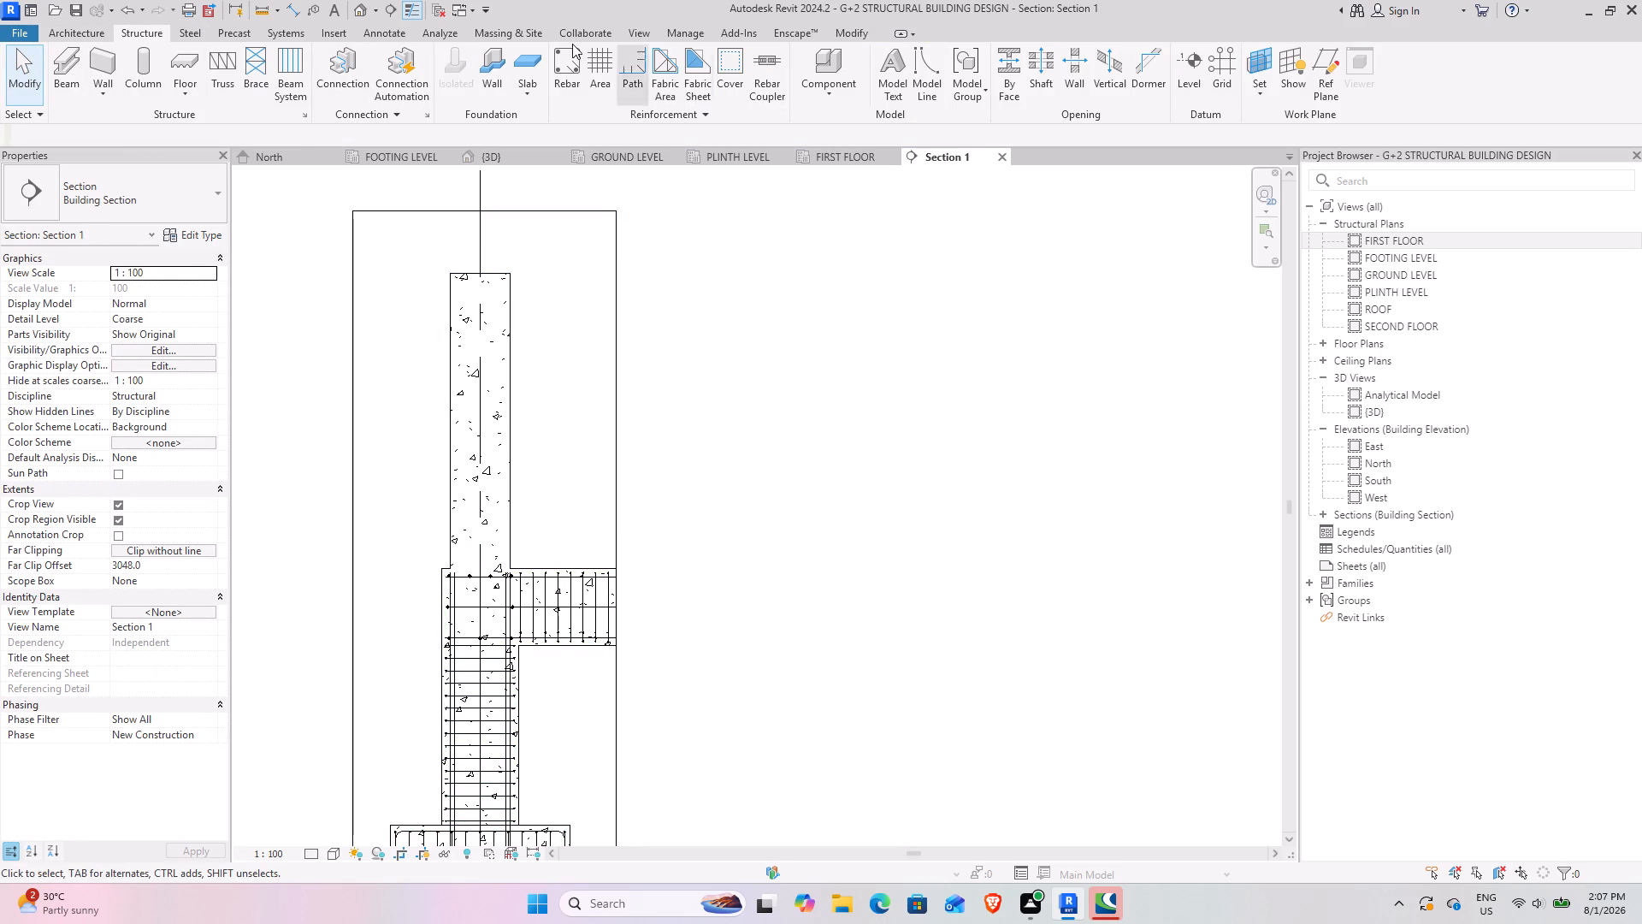
{"action": "left_click", "coordinate": [560, 68]}
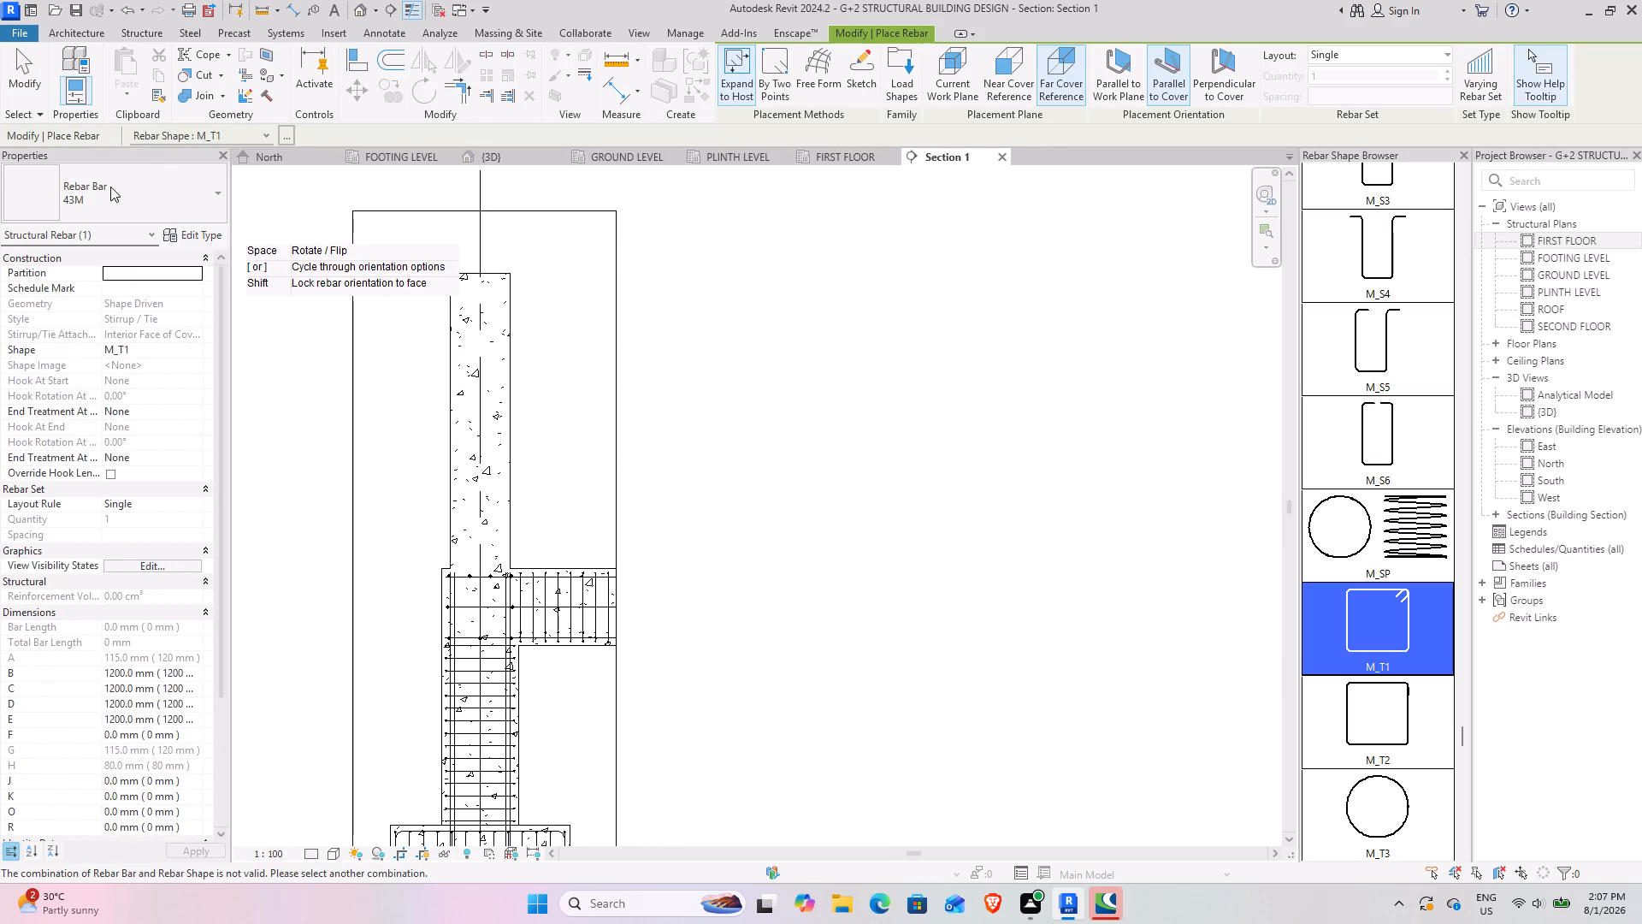
{"action": "left_click", "coordinate": [138, 177]}
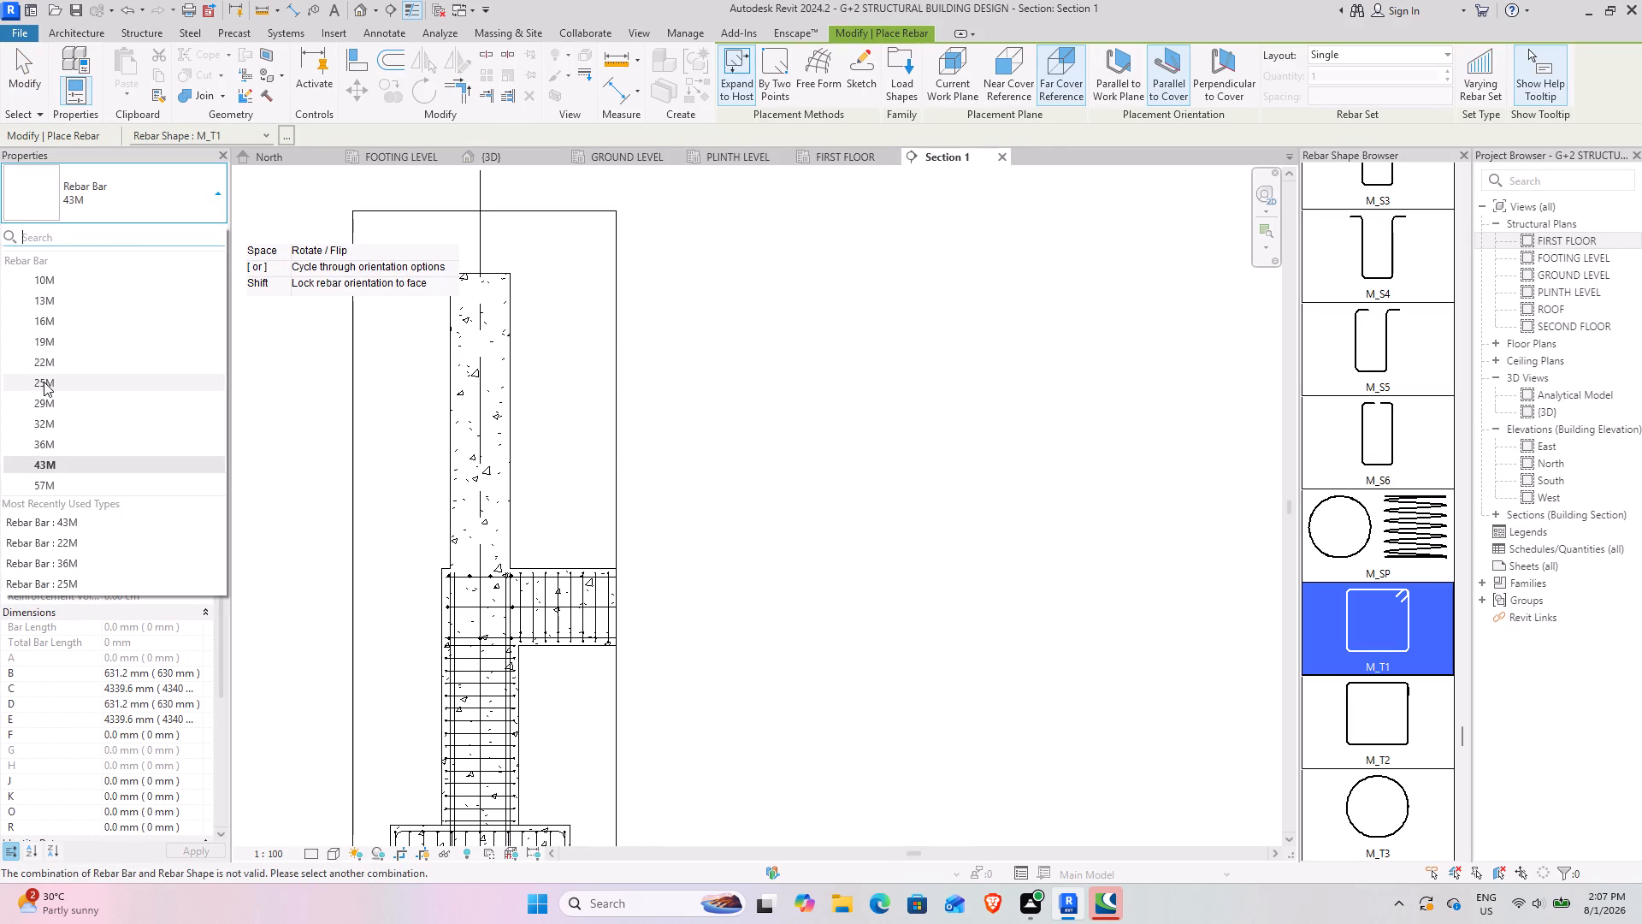
{"action": "left_click", "coordinate": [44, 382]}
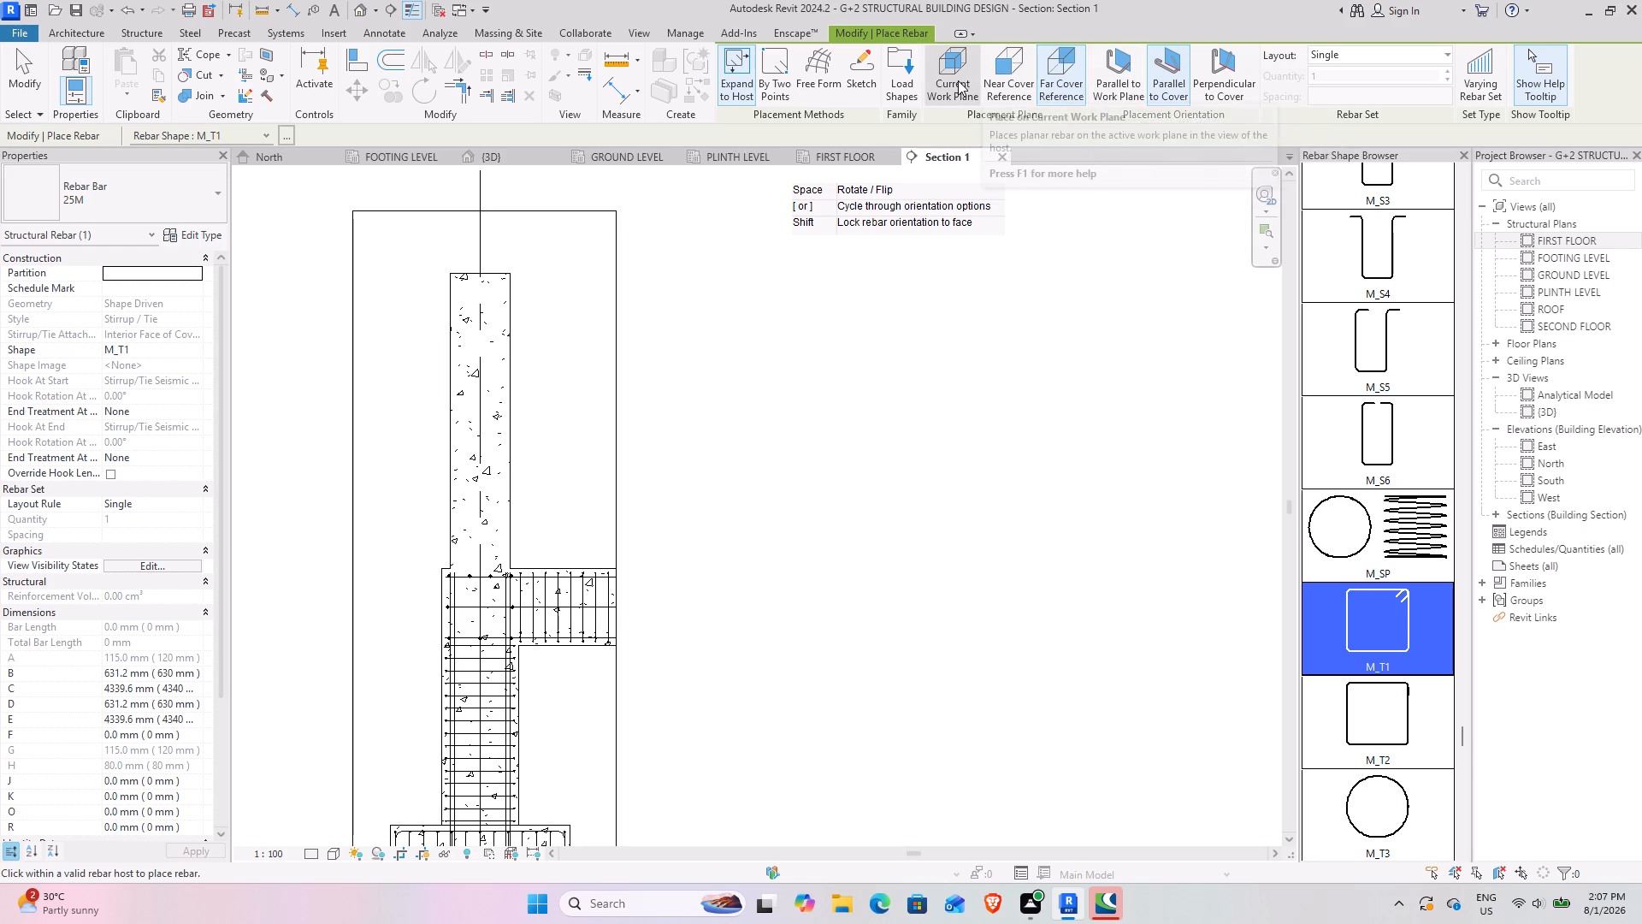
{"action": "left_click", "coordinate": [956, 79]}
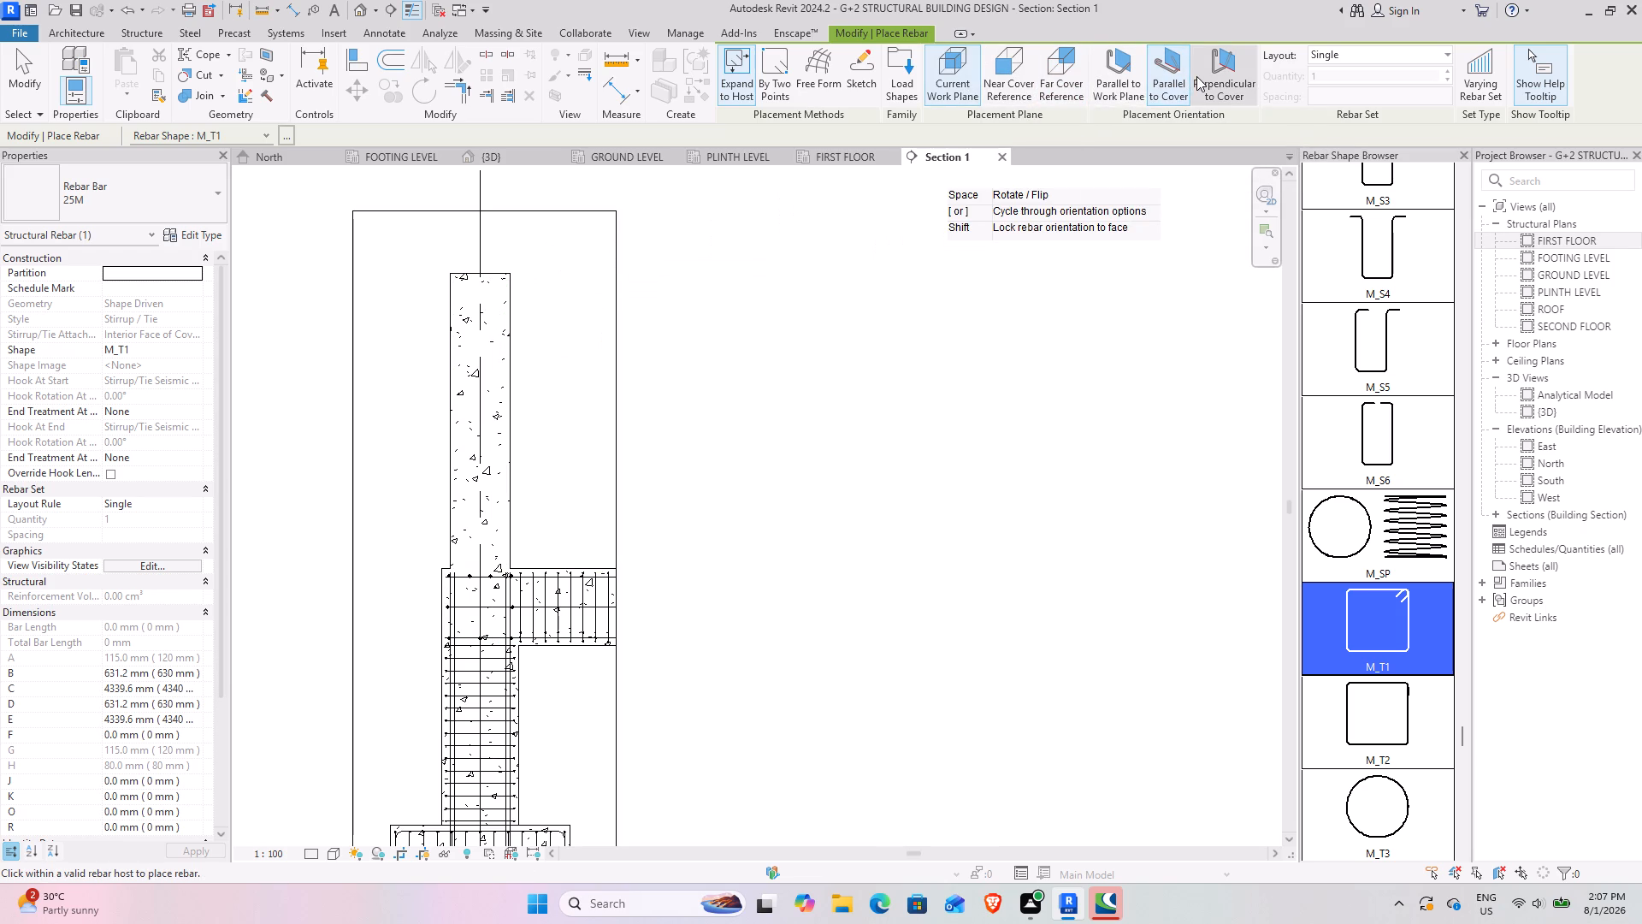
{"action": "left_click", "coordinate": [1196, 76]}
{"action": "scroll", "coordinate": [478, 288], "scroll_direction": "up", "scroll_amount": 3}
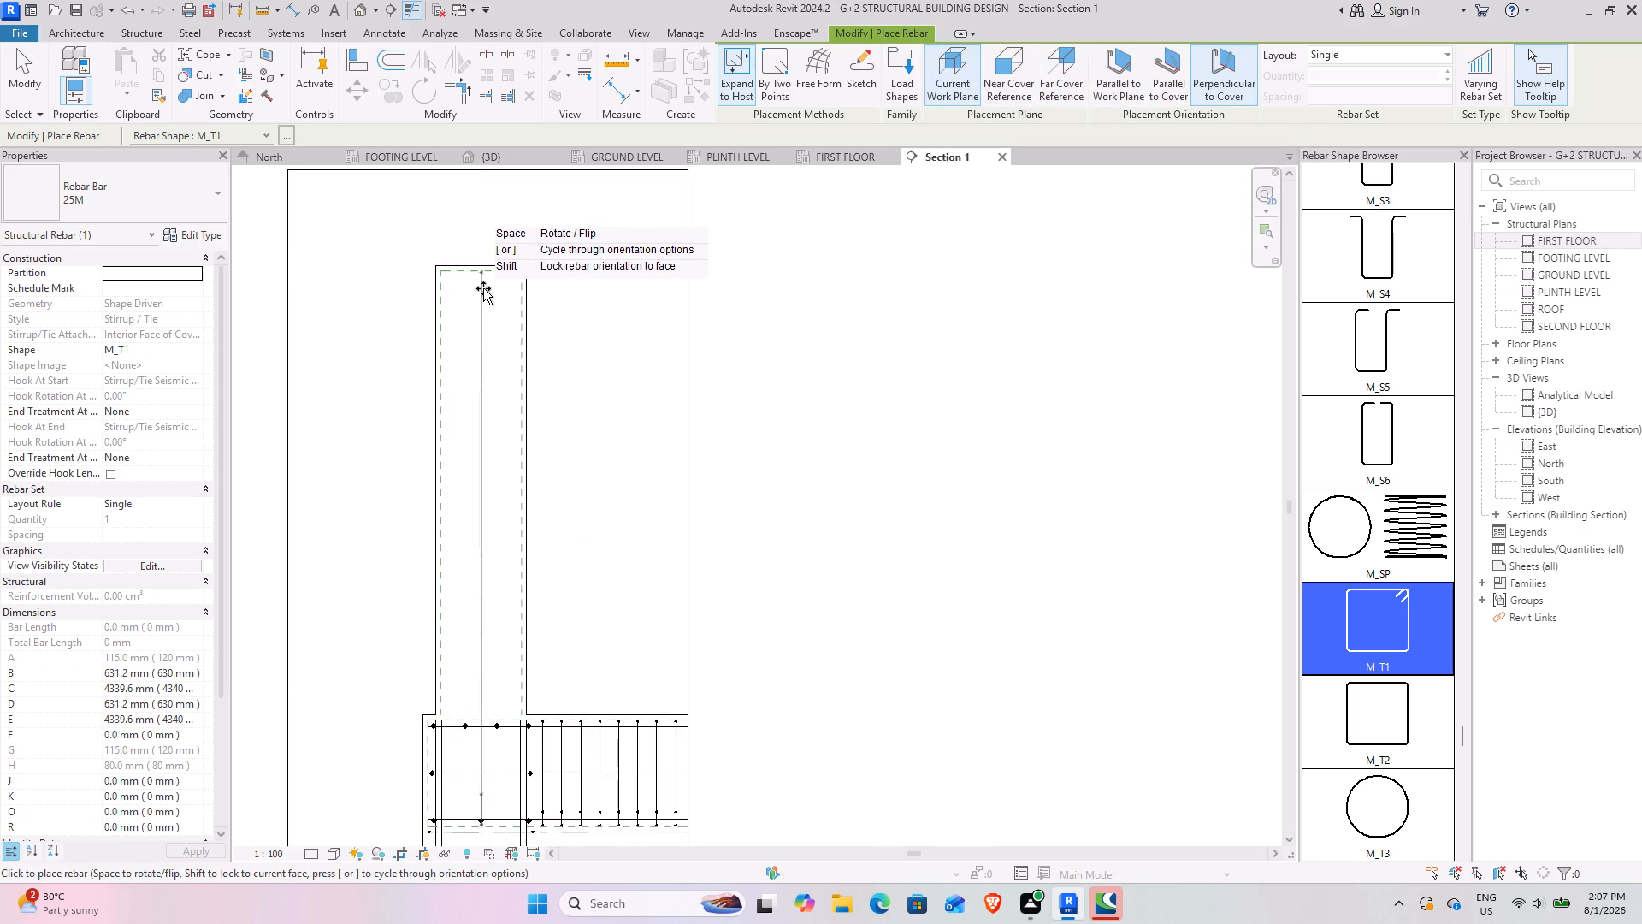
{"action": "scroll", "coordinate": [483, 288], "scroll_direction": "up", "scroll_amount": 4}
{"action": "left_click", "coordinate": [547, 299]}
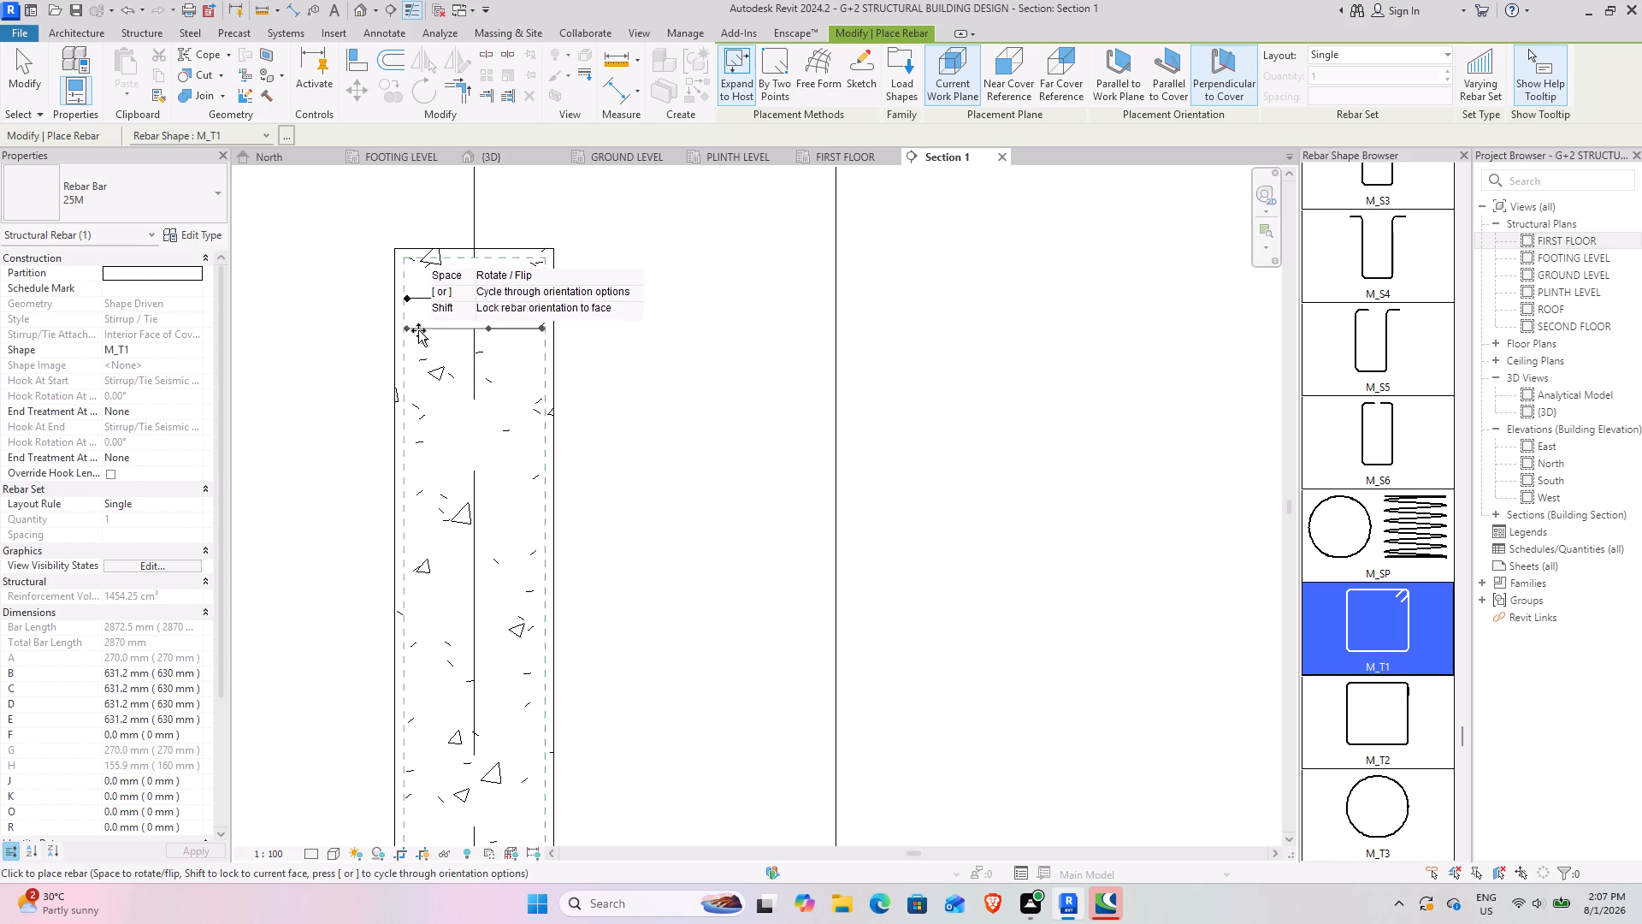
{"action": "scroll", "coordinate": [462, 425], "scroll_direction": "down", "scroll_amount": 4}
{"action": "middle_click_drag", "start_coordinate": [511, 460], "coordinate": [529, 285]}
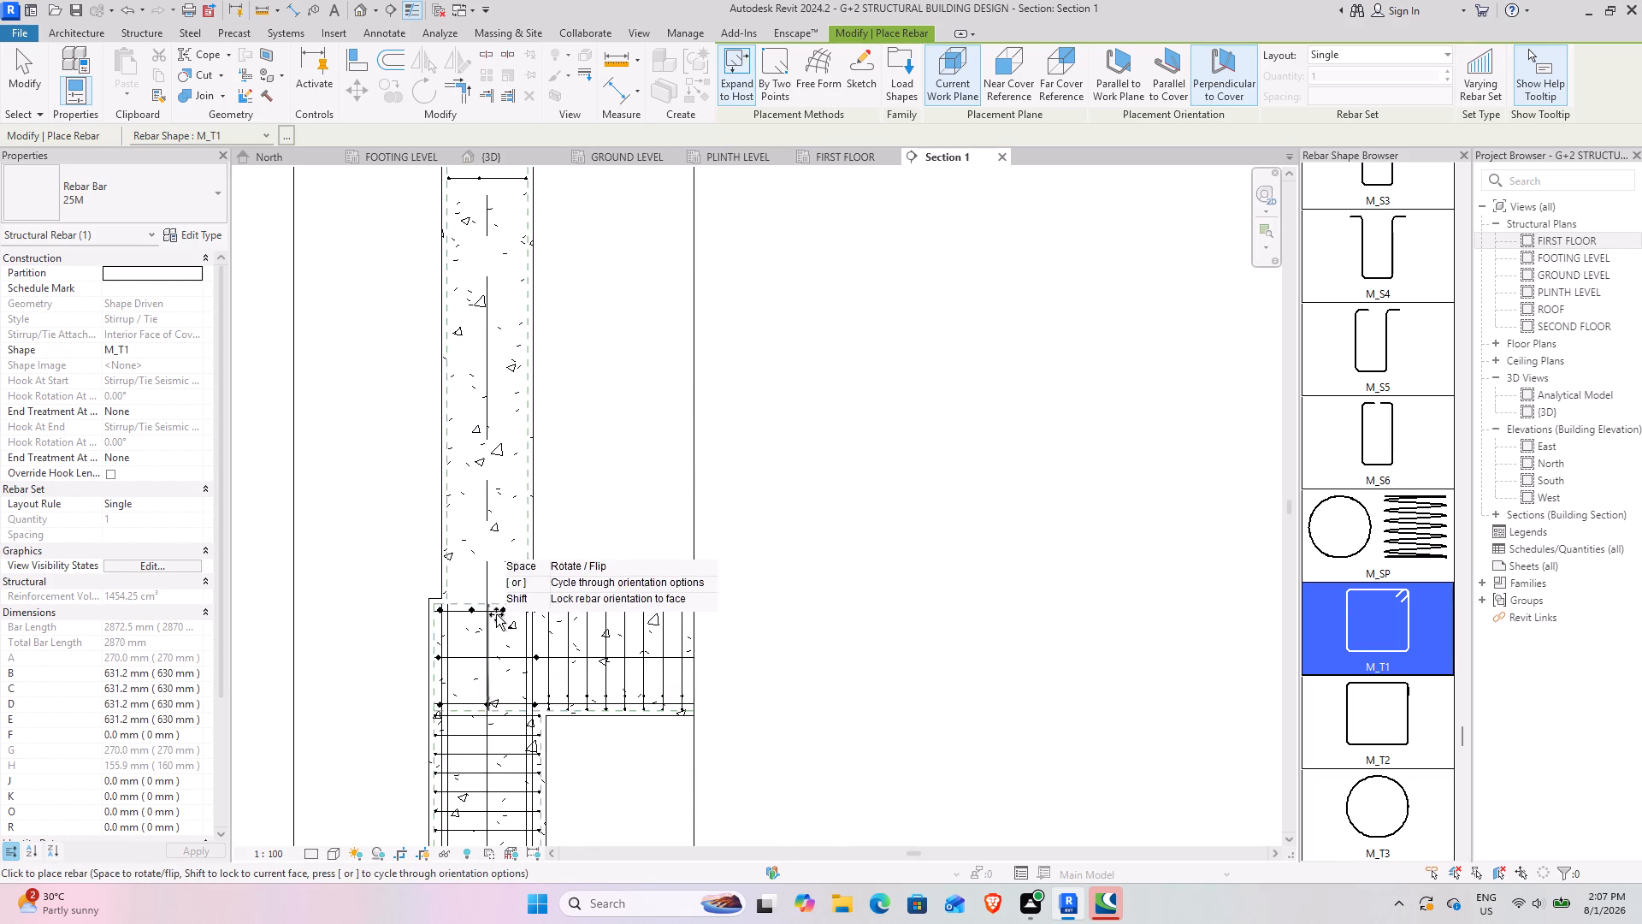
{"action": "left_click", "coordinate": [21, 62]}
Set the new column tie's layout to Maximum Spacing with a spacing of 150 mm.
{"action": "left_click", "coordinate": [509, 174]}
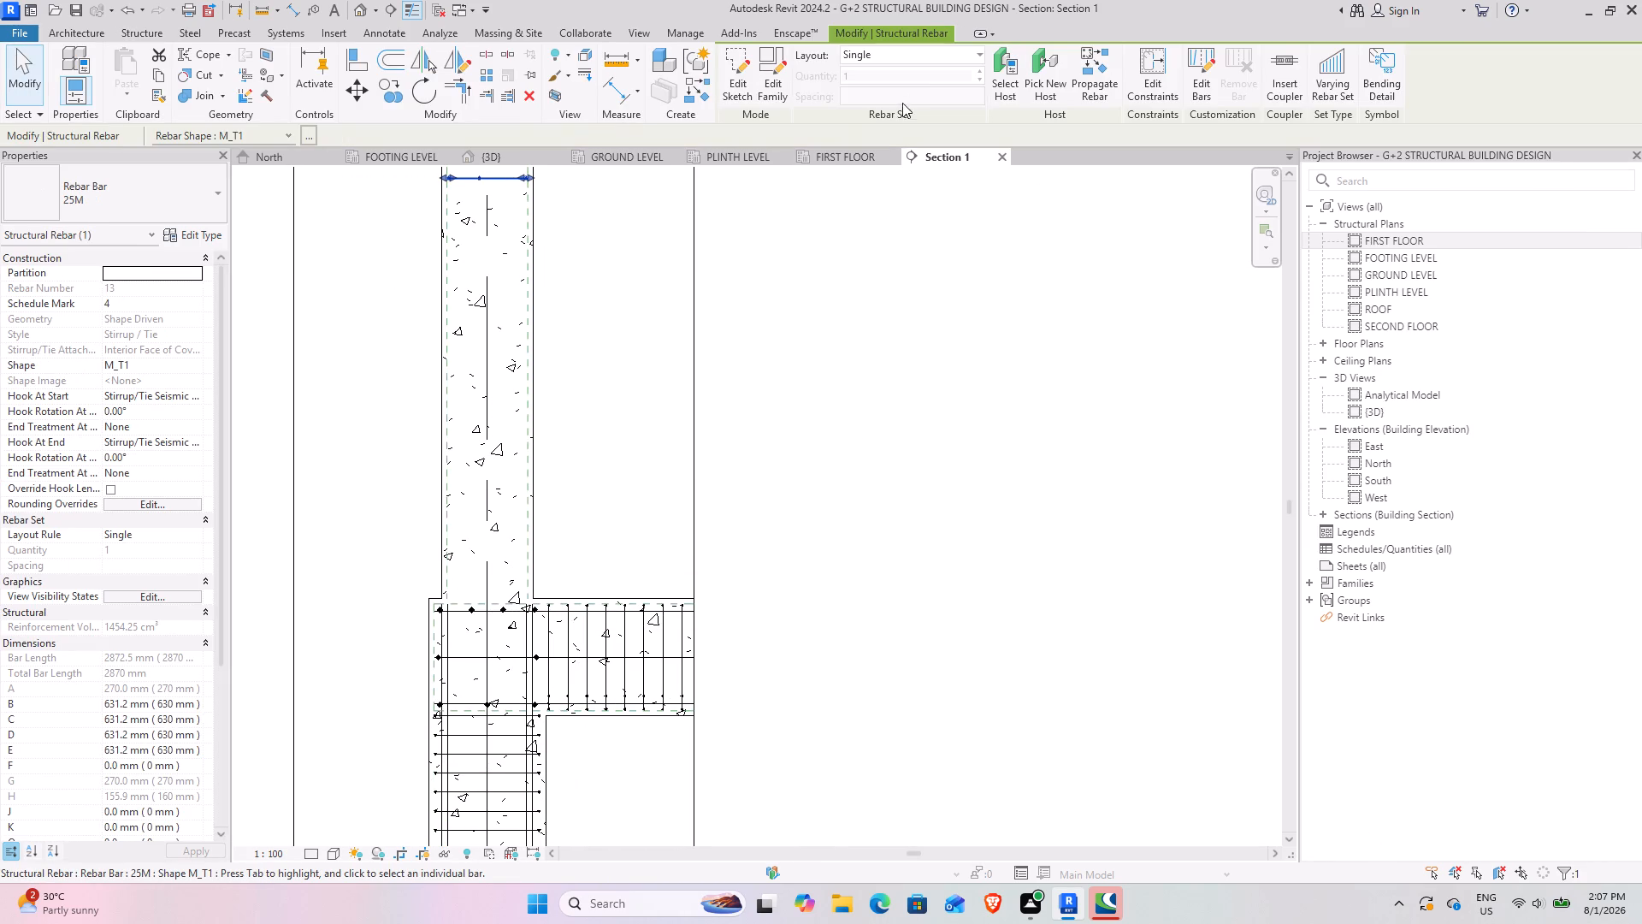
{"action": "left_click", "coordinate": [937, 51]}
{"action": "left_click", "coordinate": [908, 102]}
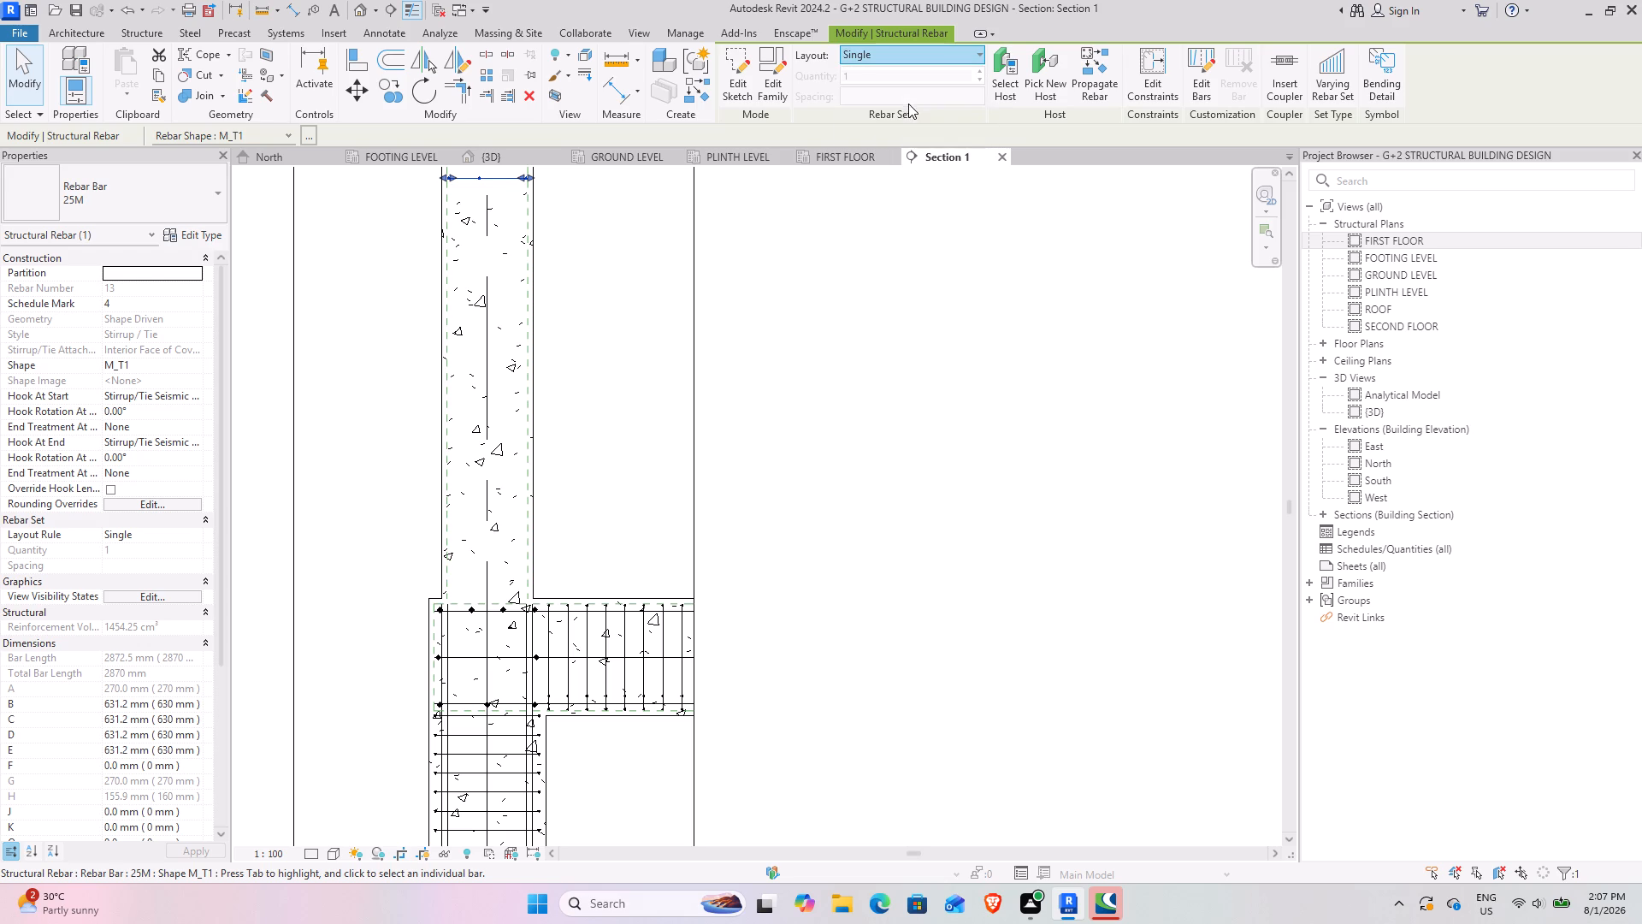
{"action": "left_click", "coordinate": [914, 49]}
{"action": "left_click", "coordinate": [890, 115]}
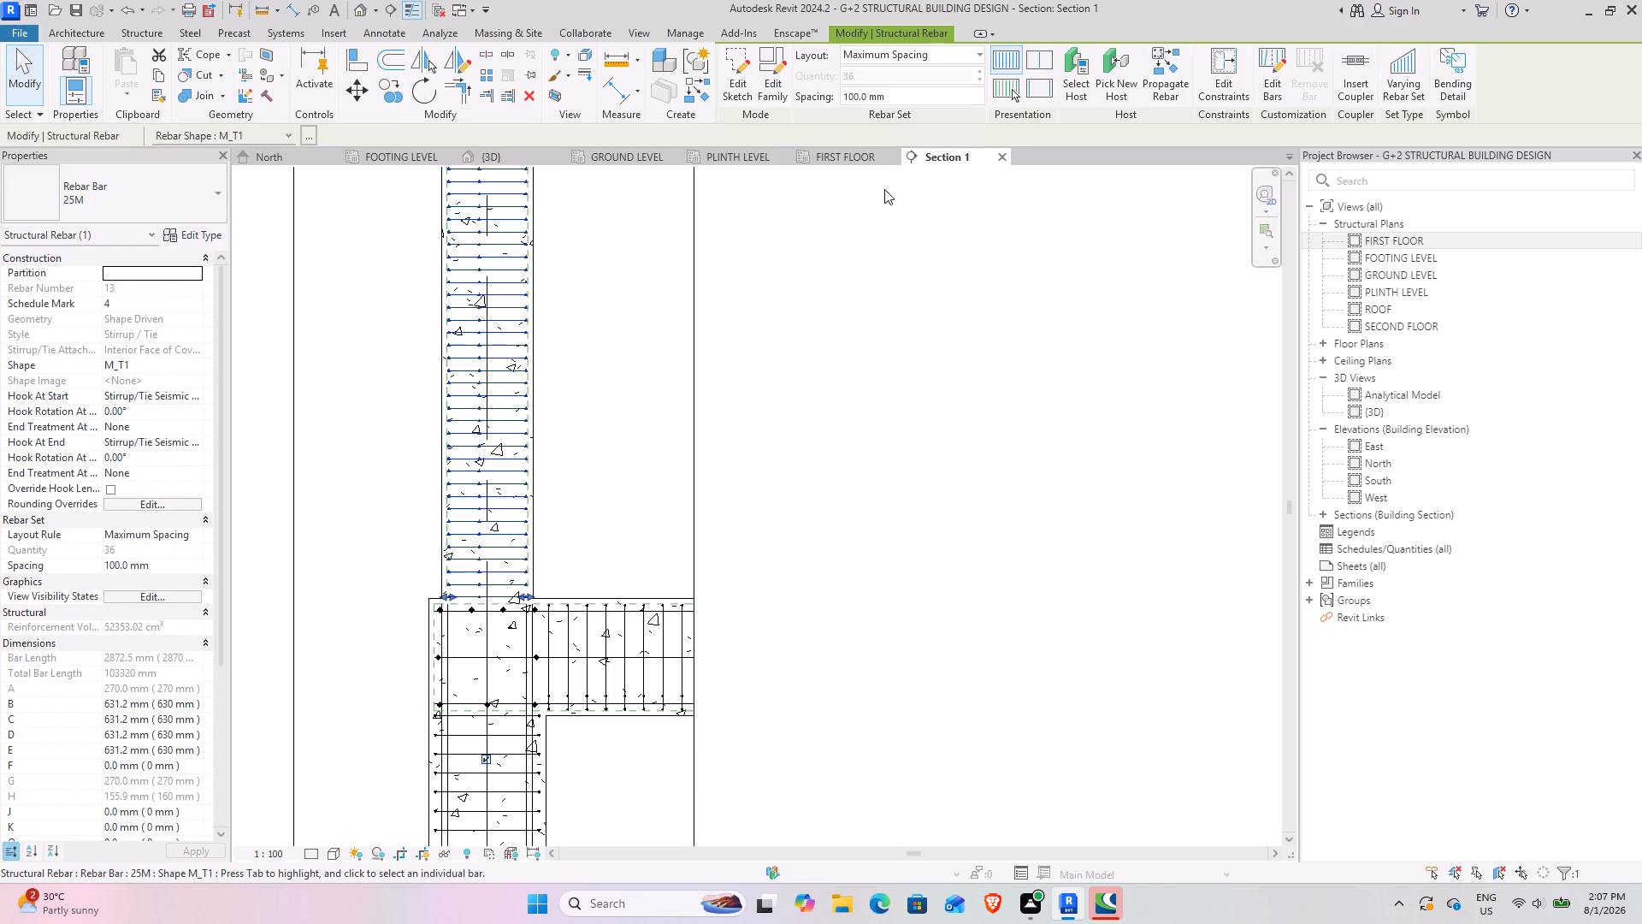
{"action": "left_click", "coordinate": [929, 95]}
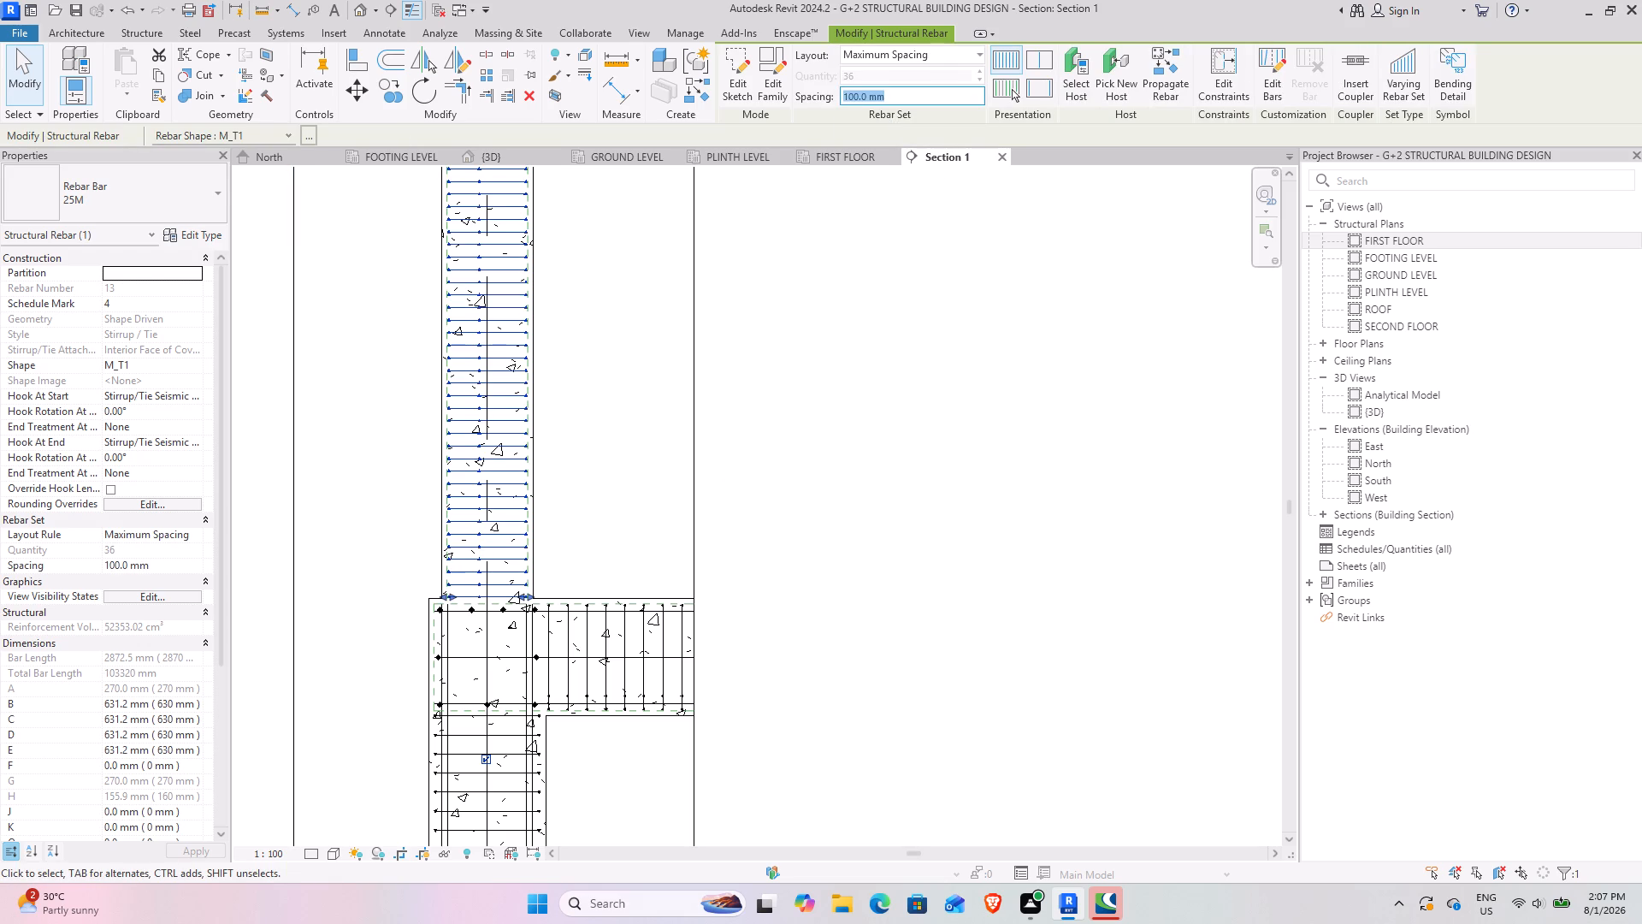
{"action": "type", "text": "150"}
{"action": "key", "text": "Return"}
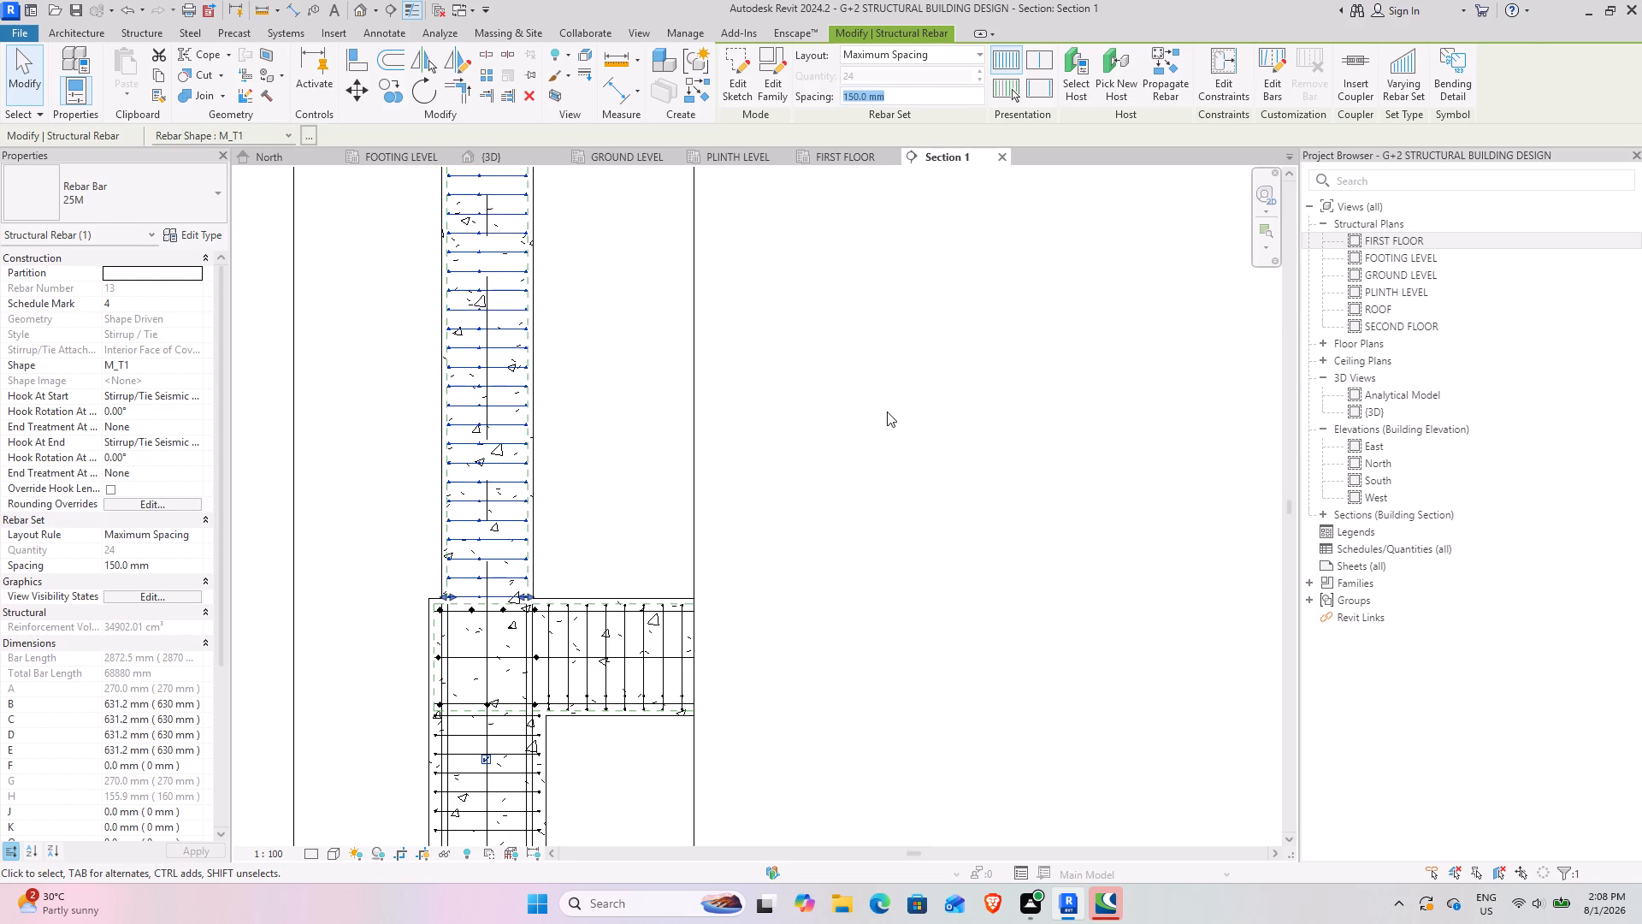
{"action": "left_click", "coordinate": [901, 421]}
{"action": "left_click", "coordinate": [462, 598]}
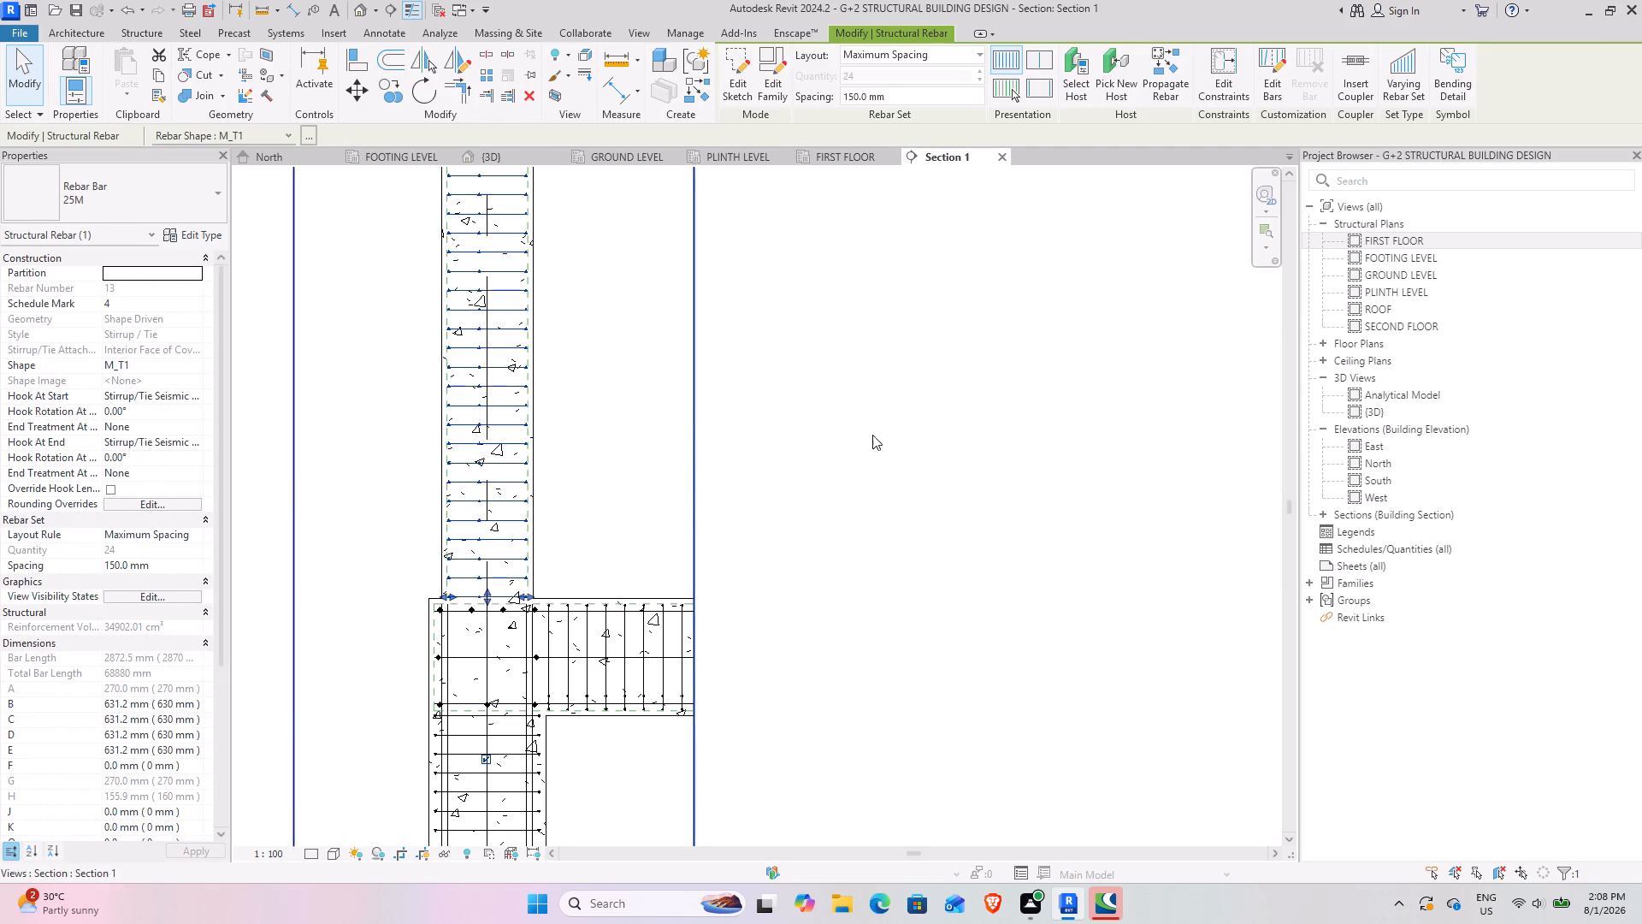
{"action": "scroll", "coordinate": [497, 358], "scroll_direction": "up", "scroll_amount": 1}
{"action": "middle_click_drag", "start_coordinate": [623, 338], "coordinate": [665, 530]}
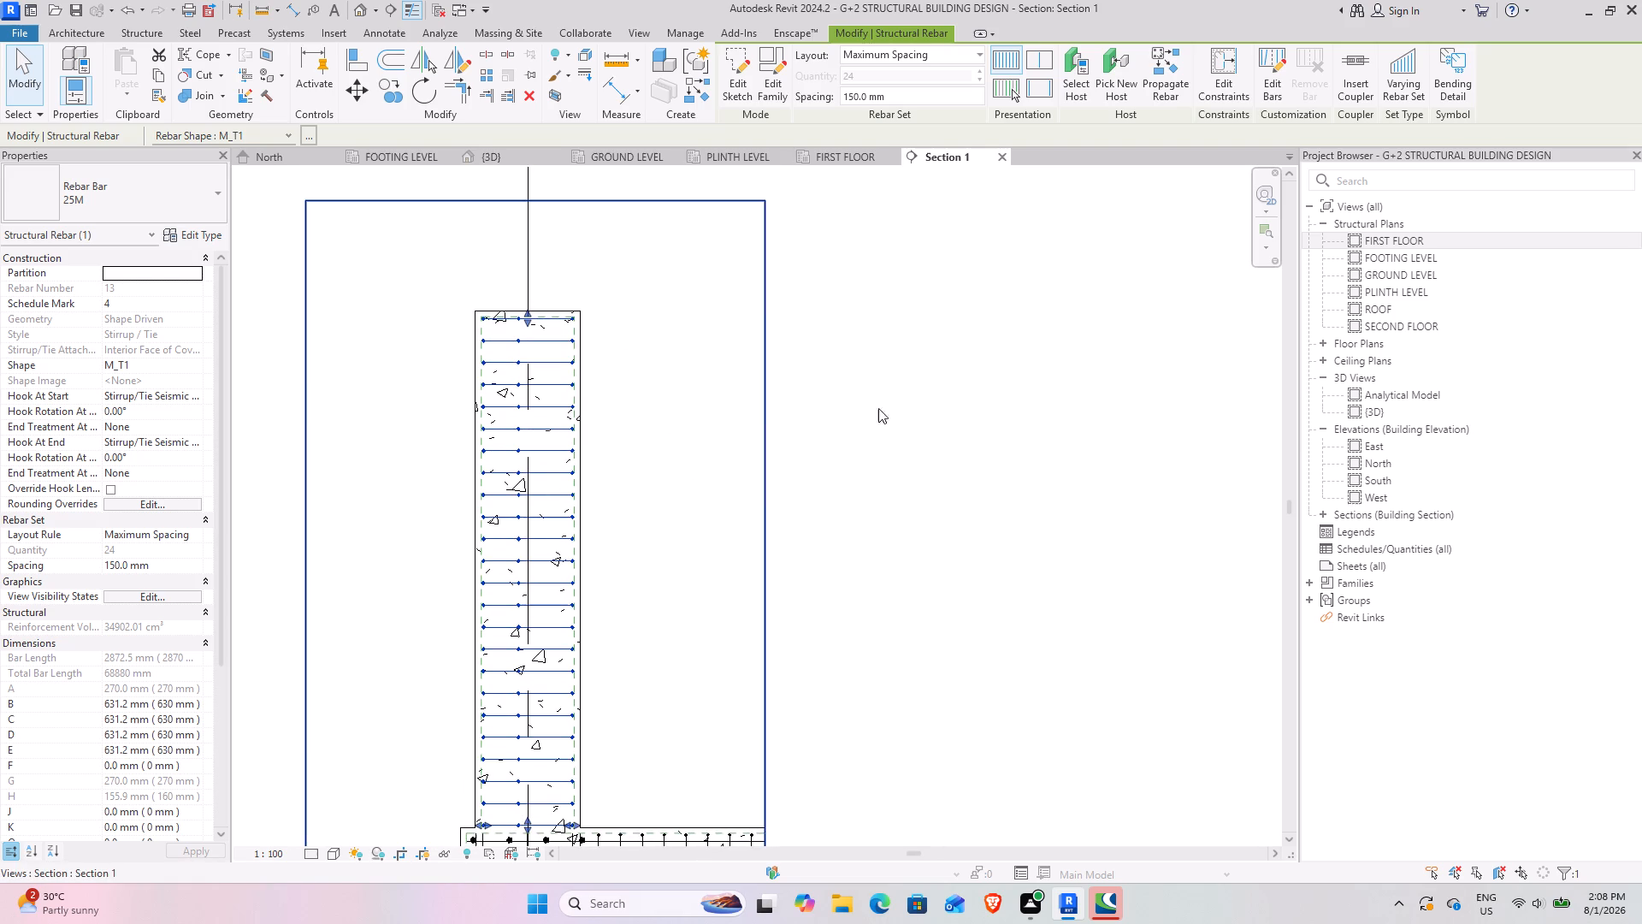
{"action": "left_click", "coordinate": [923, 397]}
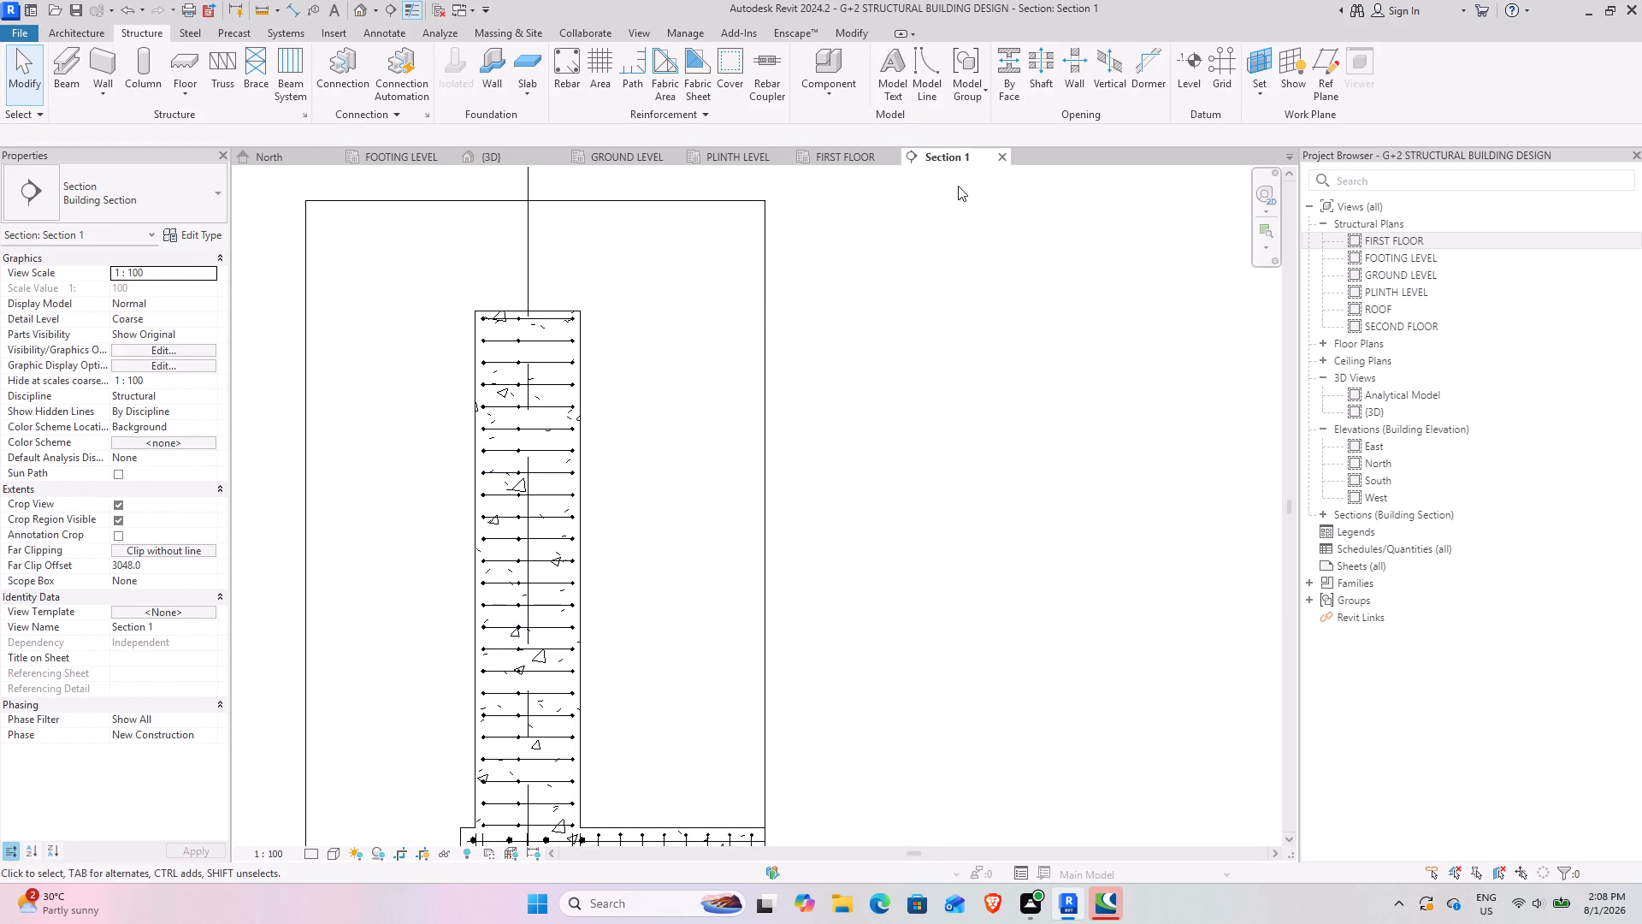
Set the FIRST FLOOR plan's detail level to Fine to show the column's tie.
{"action": "left_click", "coordinate": [848, 150]}
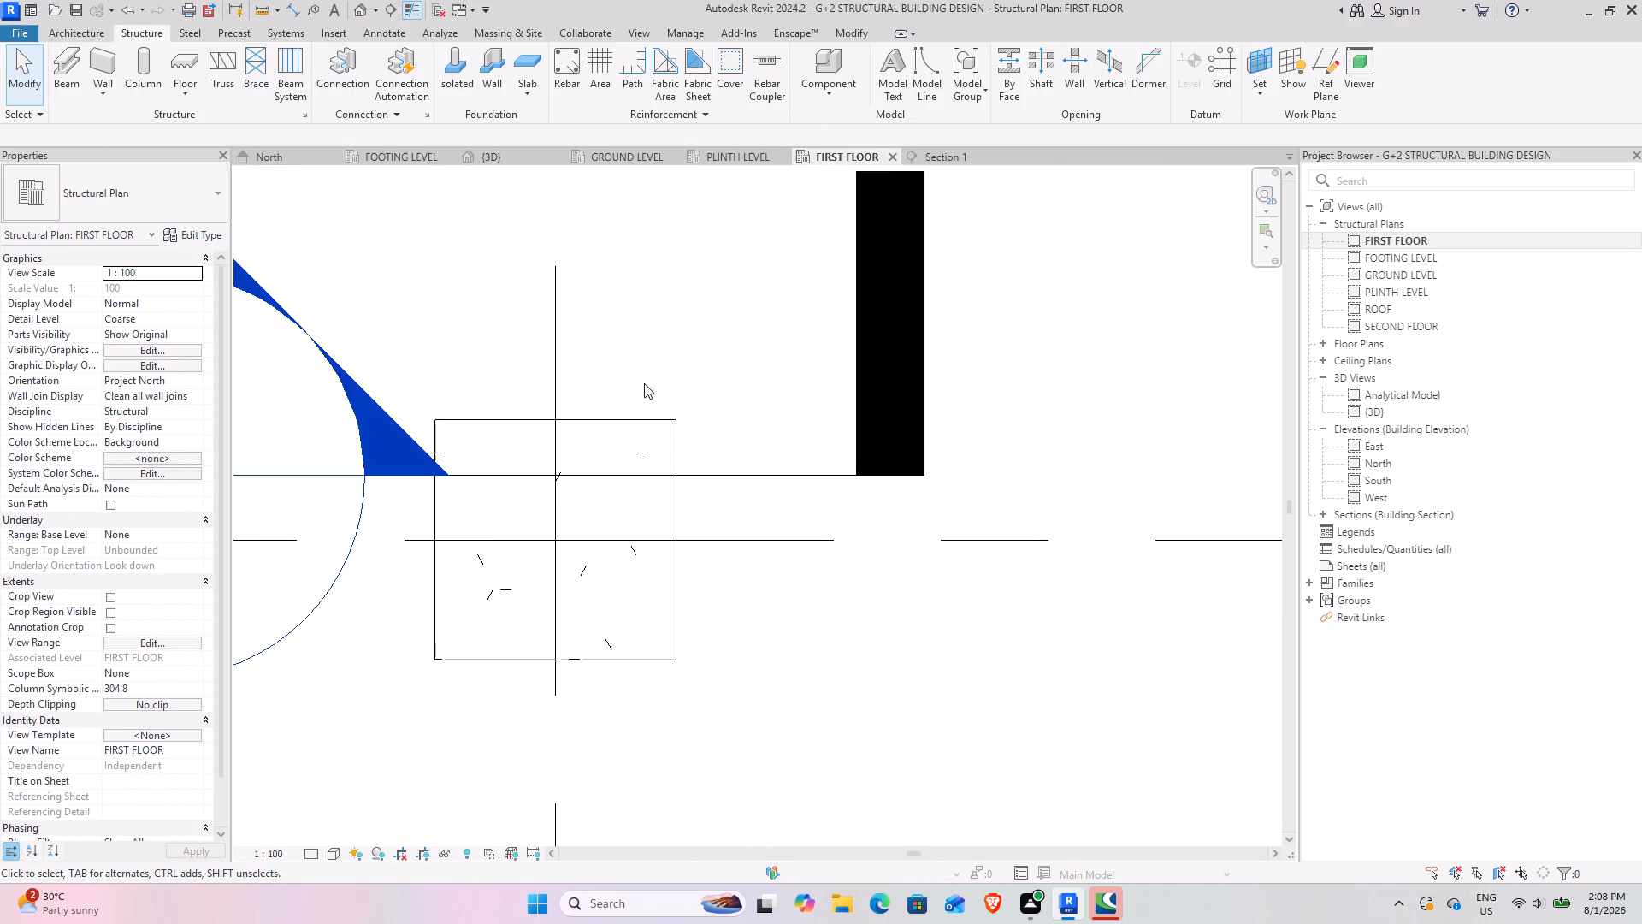
{"action": "scroll", "coordinate": [592, 471], "scroll_direction": "down", "scroll_amount": 3}
{"action": "middle_click_drag", "start_coordinate": [568, 491], "coordinate": [612, 468]}
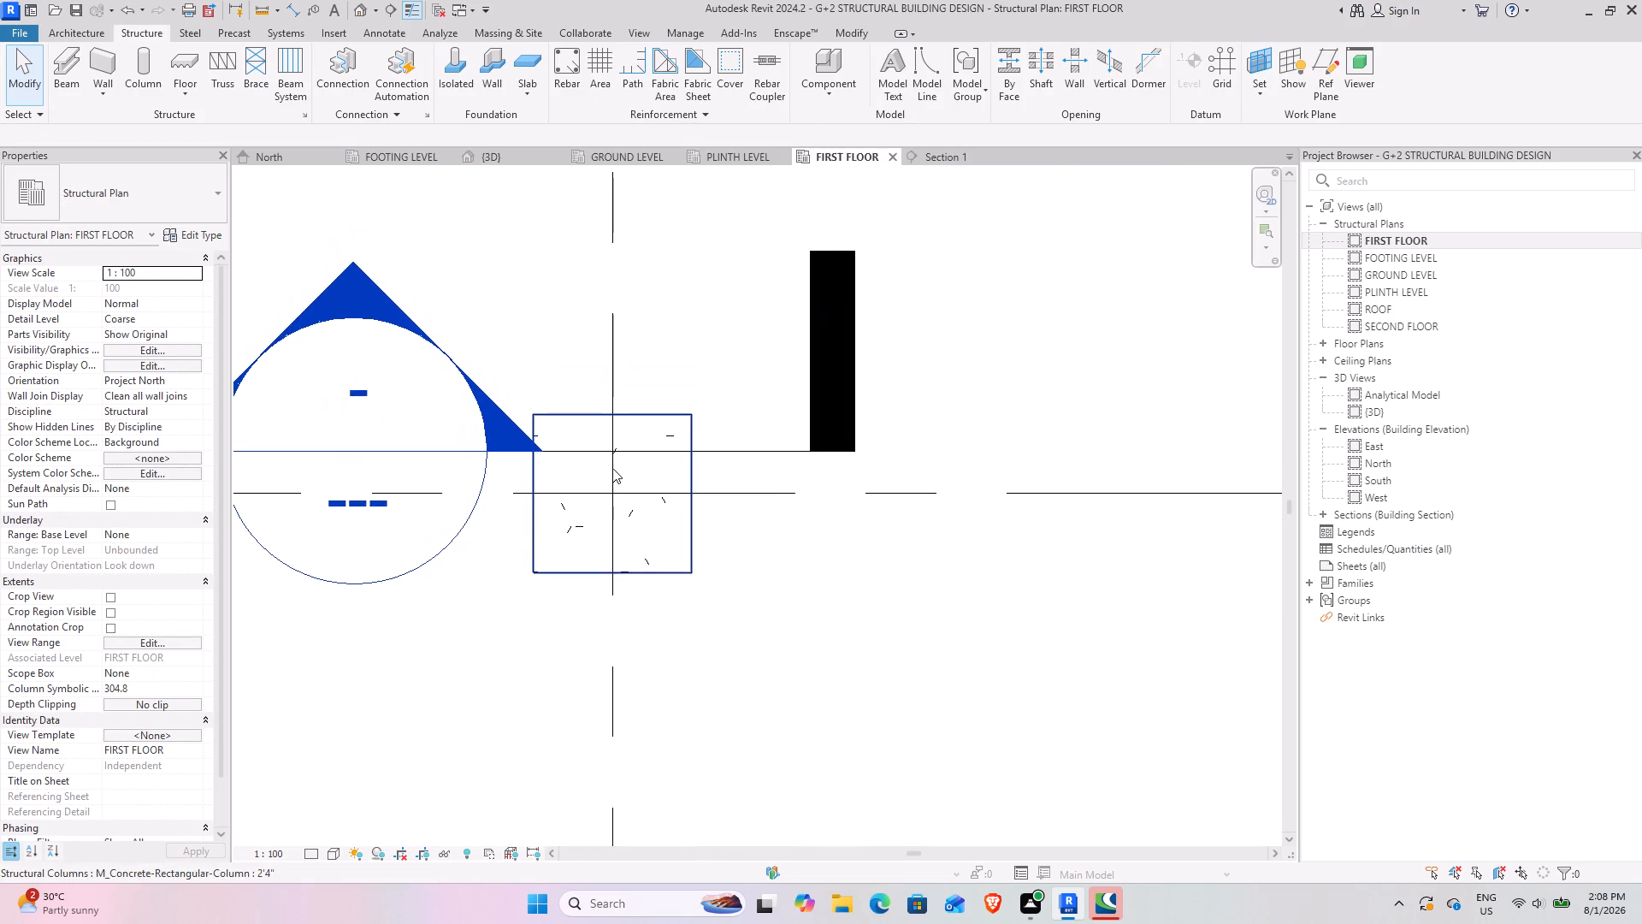
{"action": "scroll", "coordinate": [639, 396], "scroll_direction": "up", "scroll_amount": 3}
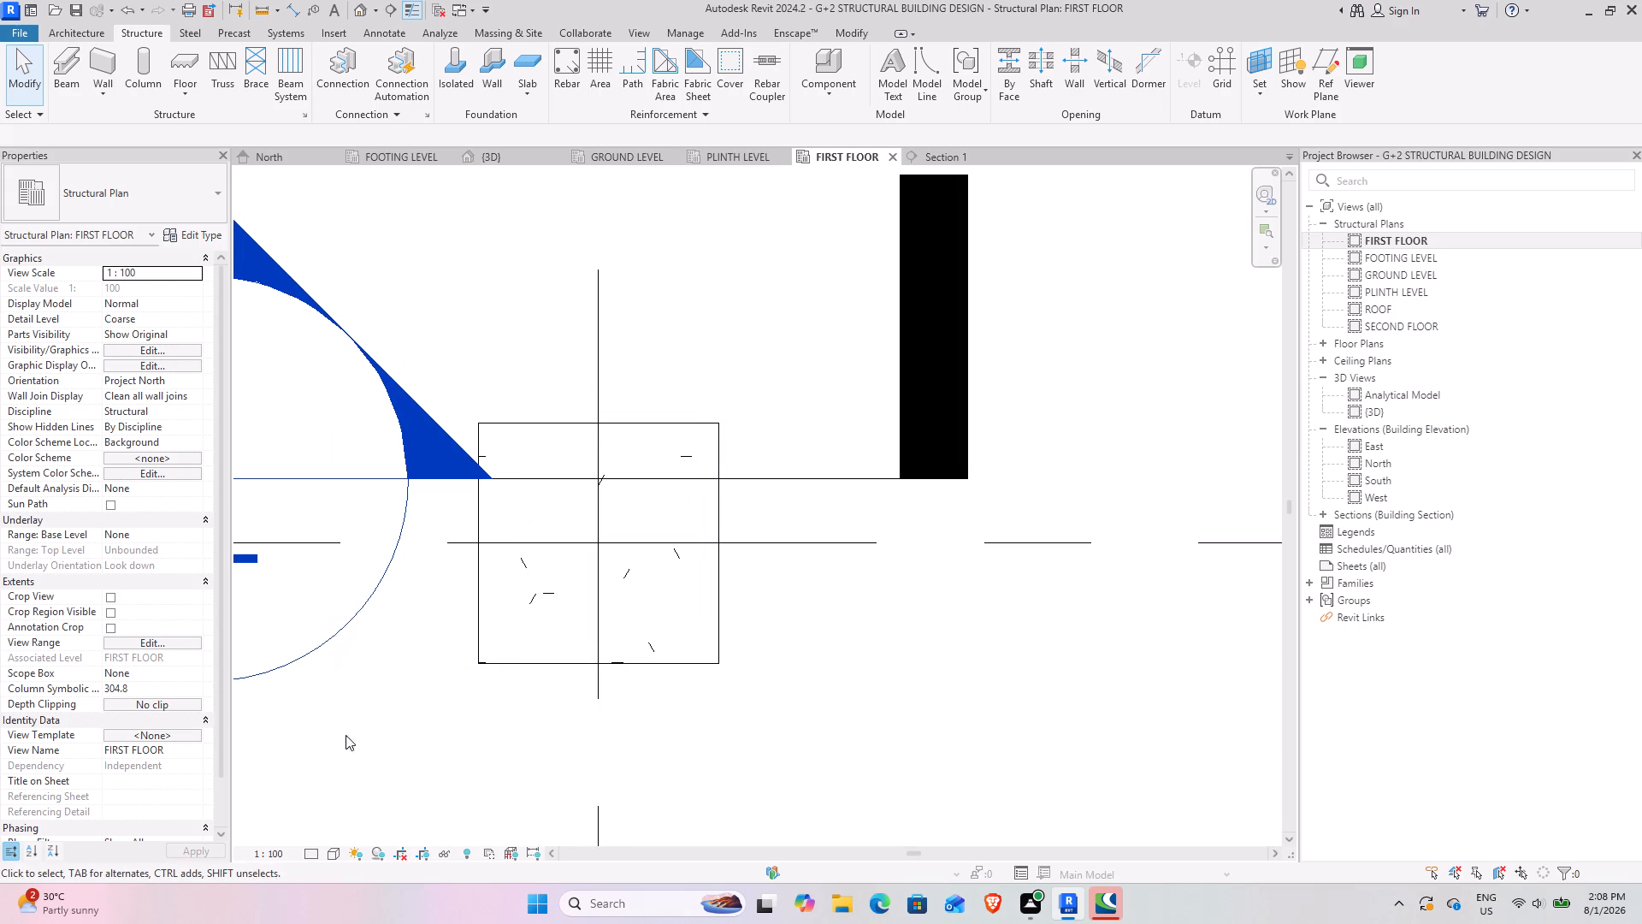
{"action": "left_click", "coordinate": [322, 854]}
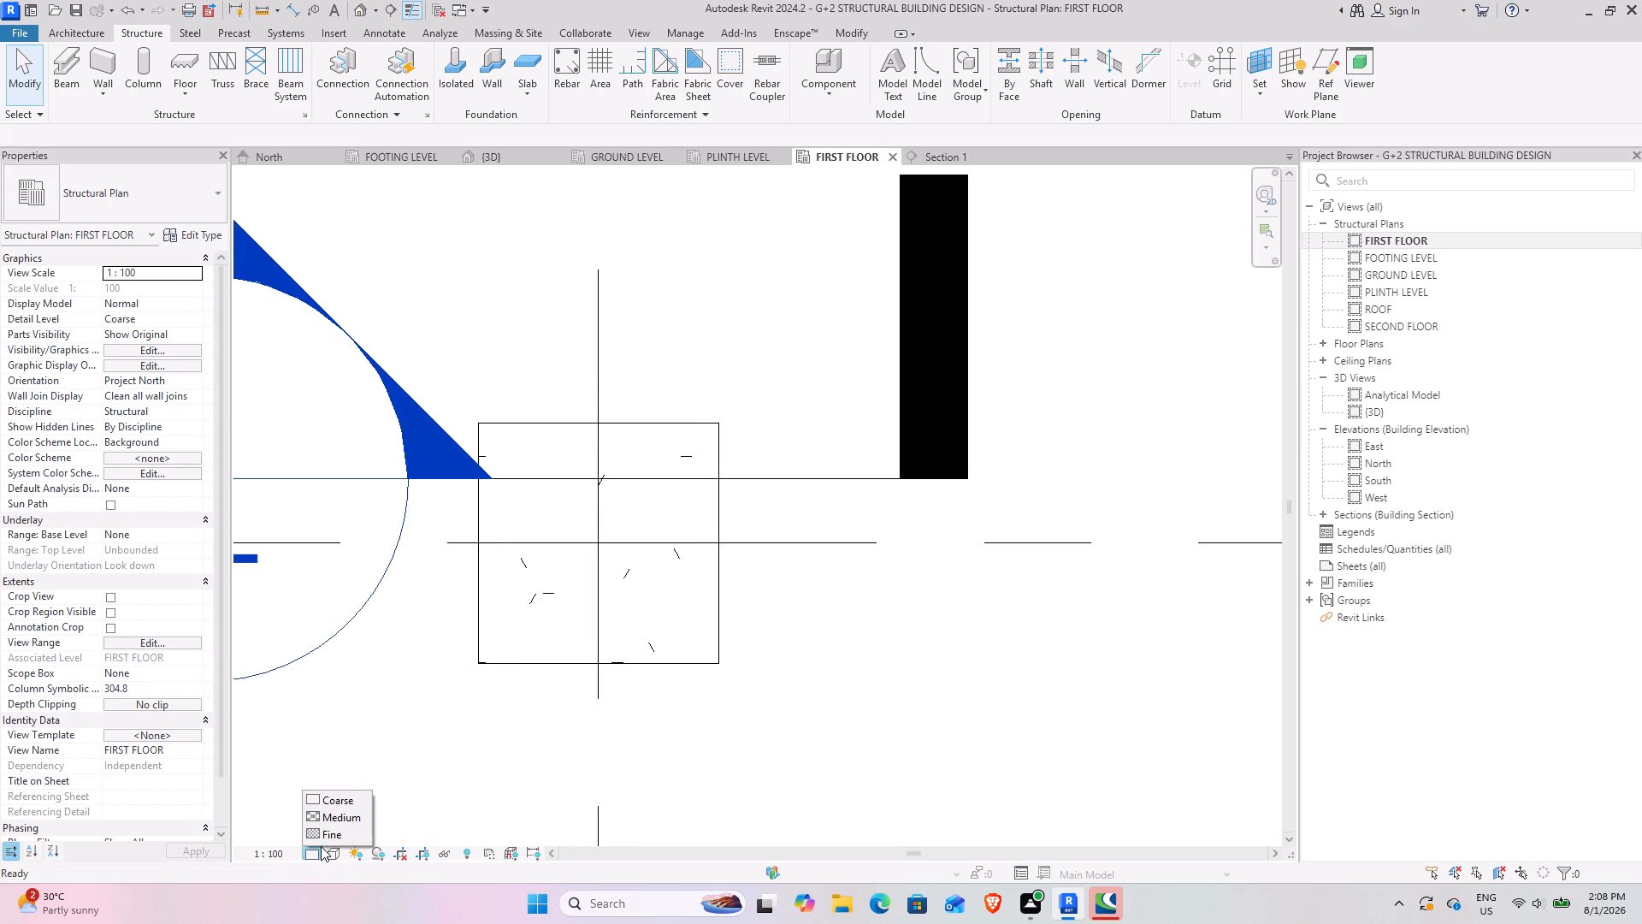
{"action": "left_click", "coordinate": [322, 833]}
{"action": "left_click", "coordinate": [332, 858]}
{"action": "left_click", "coordinate": [369, 751]}
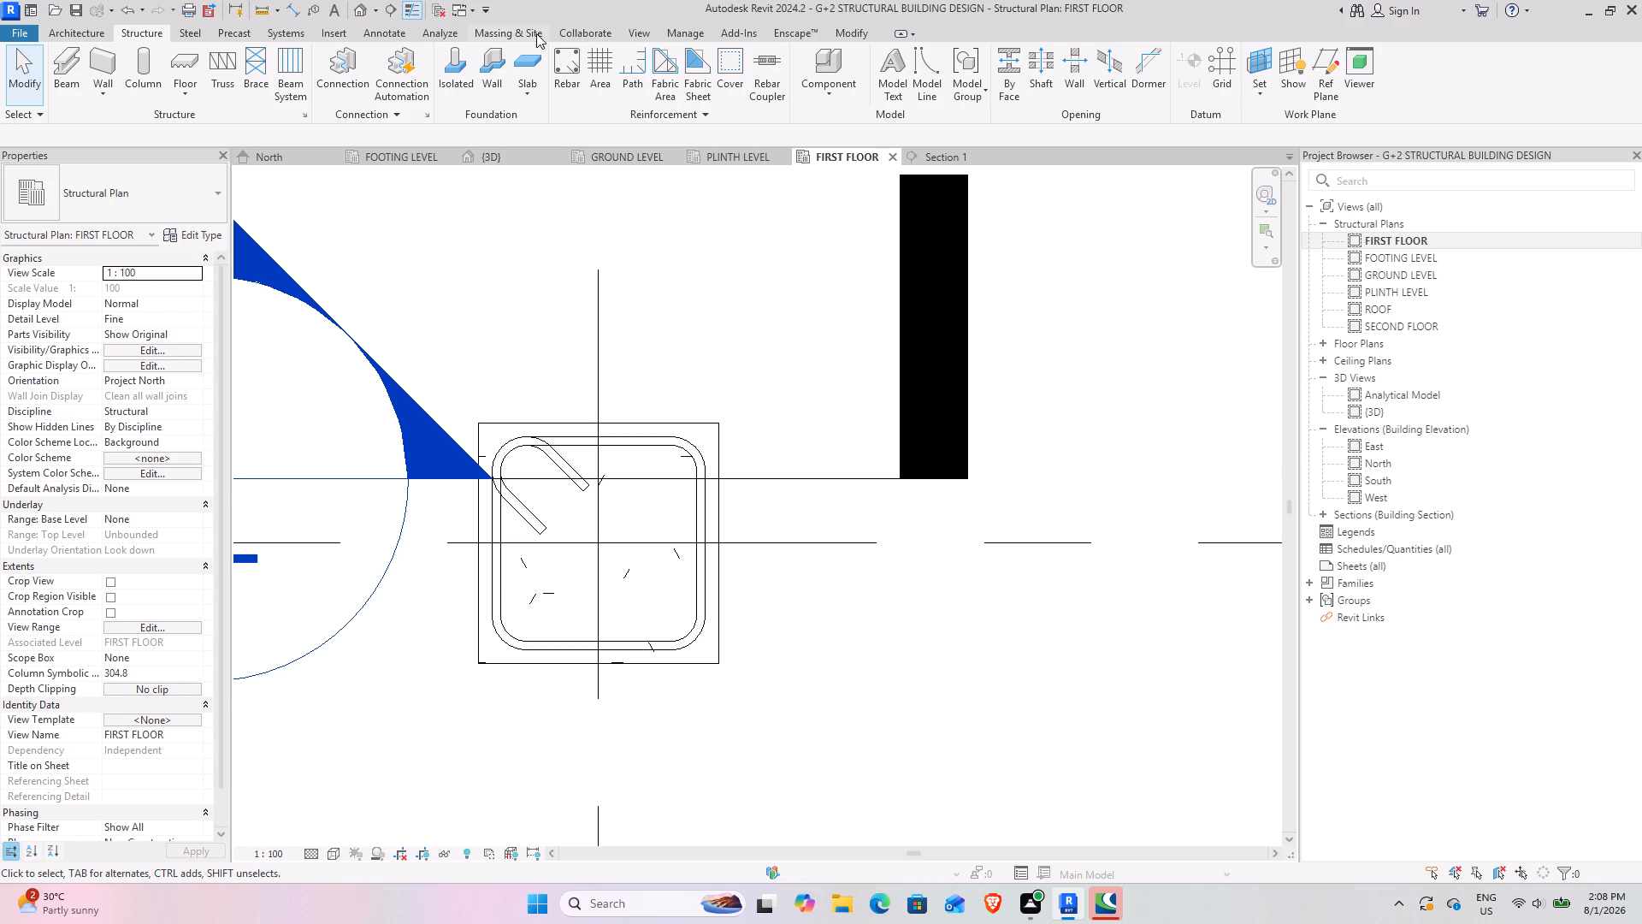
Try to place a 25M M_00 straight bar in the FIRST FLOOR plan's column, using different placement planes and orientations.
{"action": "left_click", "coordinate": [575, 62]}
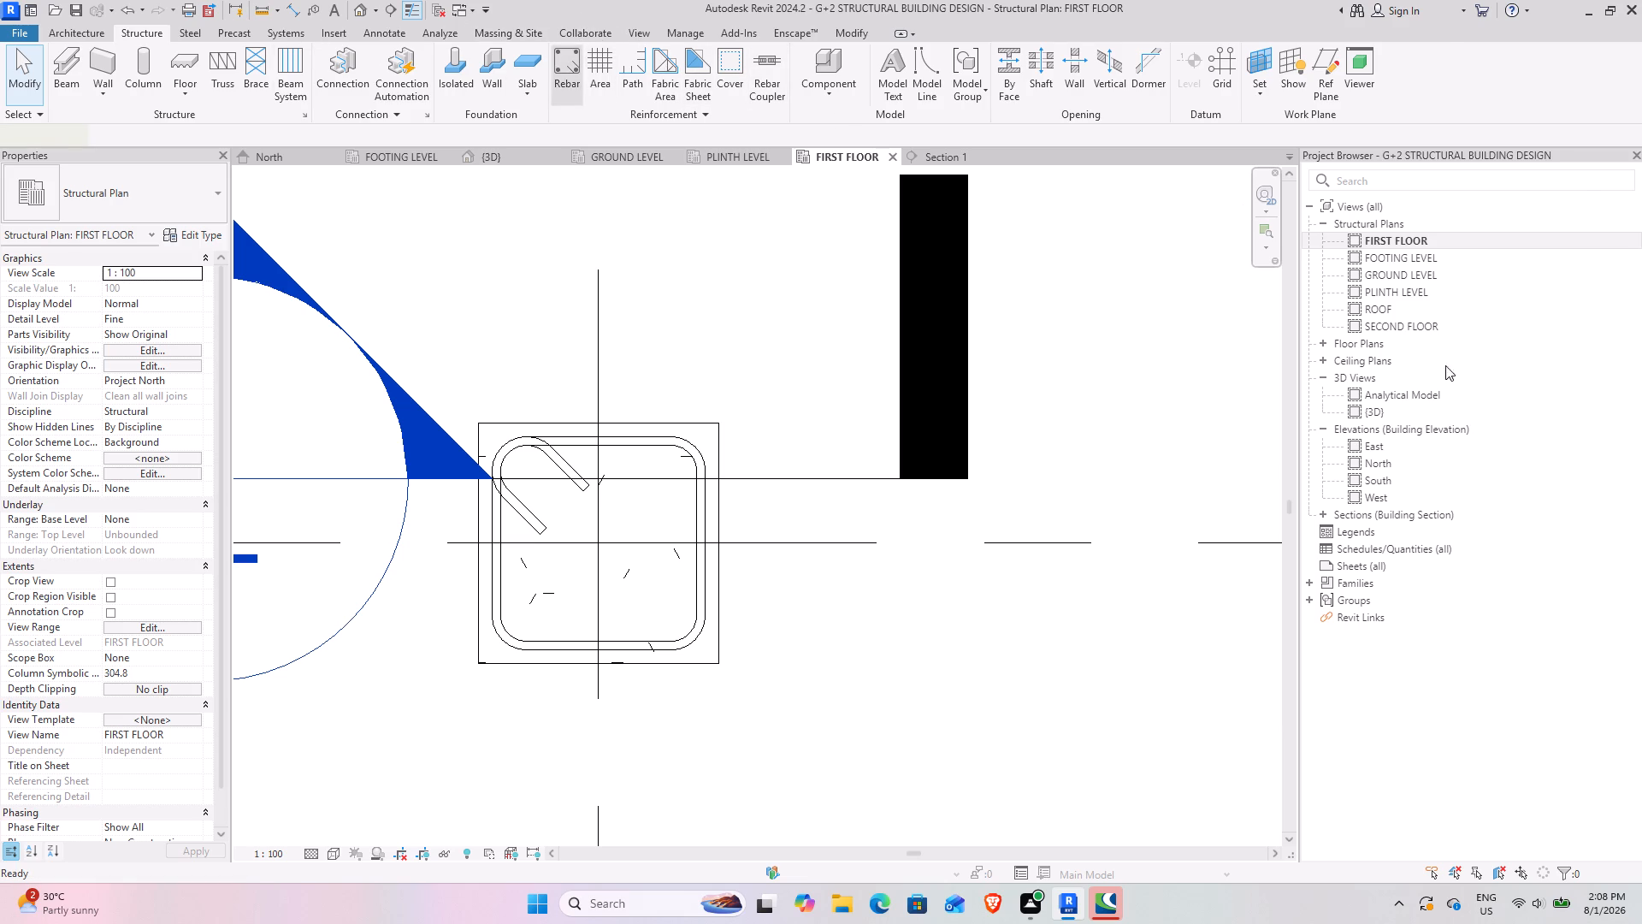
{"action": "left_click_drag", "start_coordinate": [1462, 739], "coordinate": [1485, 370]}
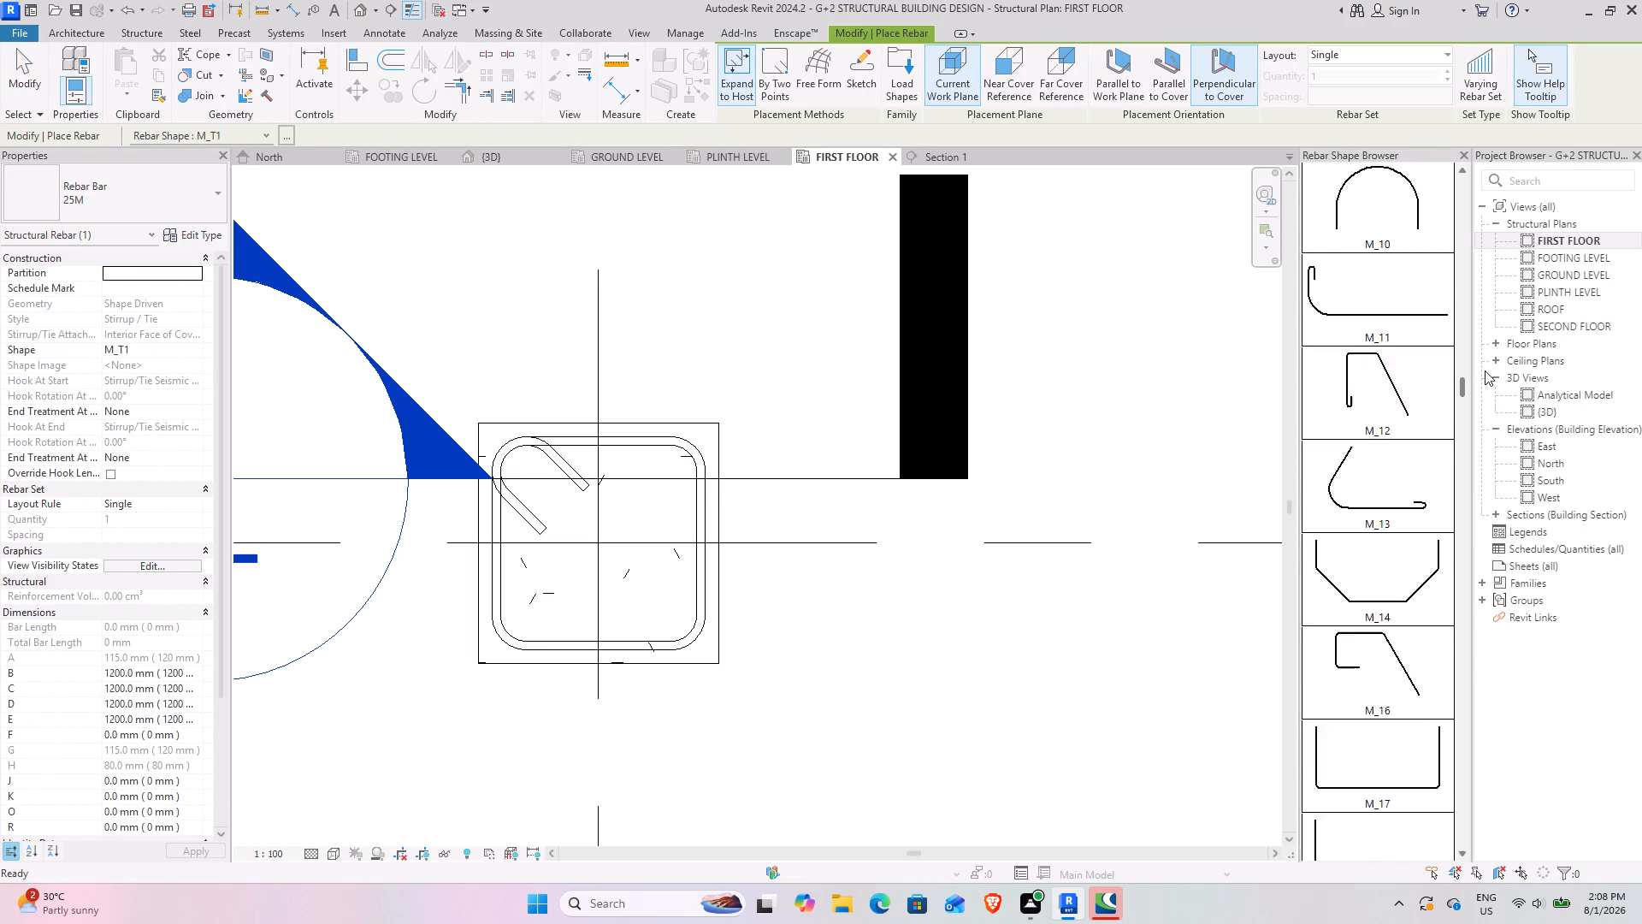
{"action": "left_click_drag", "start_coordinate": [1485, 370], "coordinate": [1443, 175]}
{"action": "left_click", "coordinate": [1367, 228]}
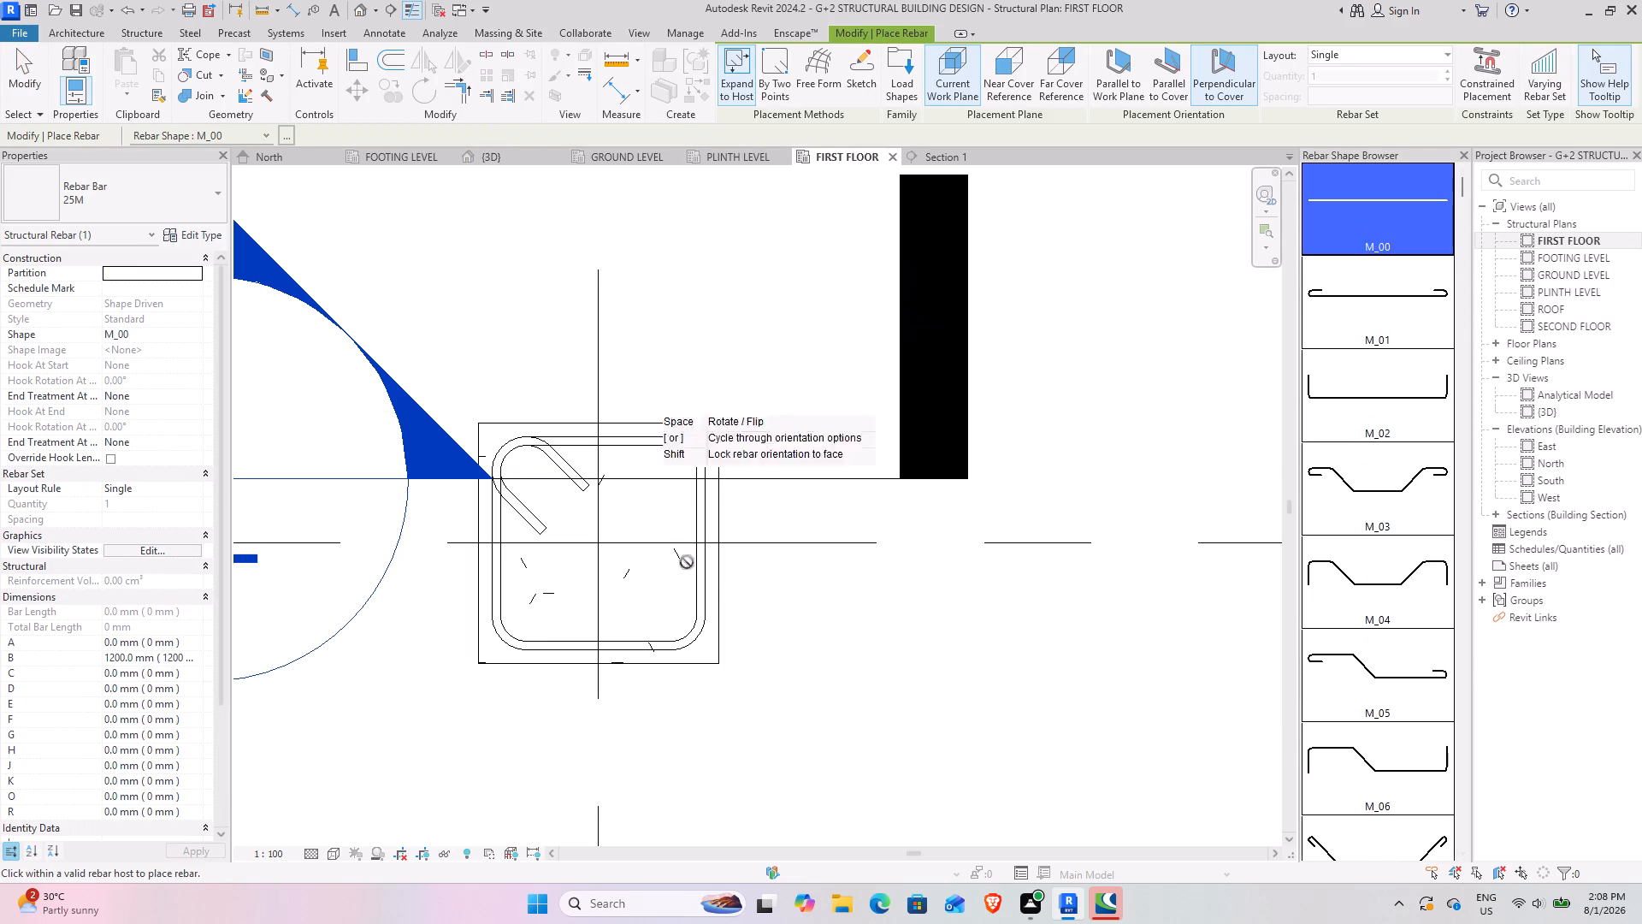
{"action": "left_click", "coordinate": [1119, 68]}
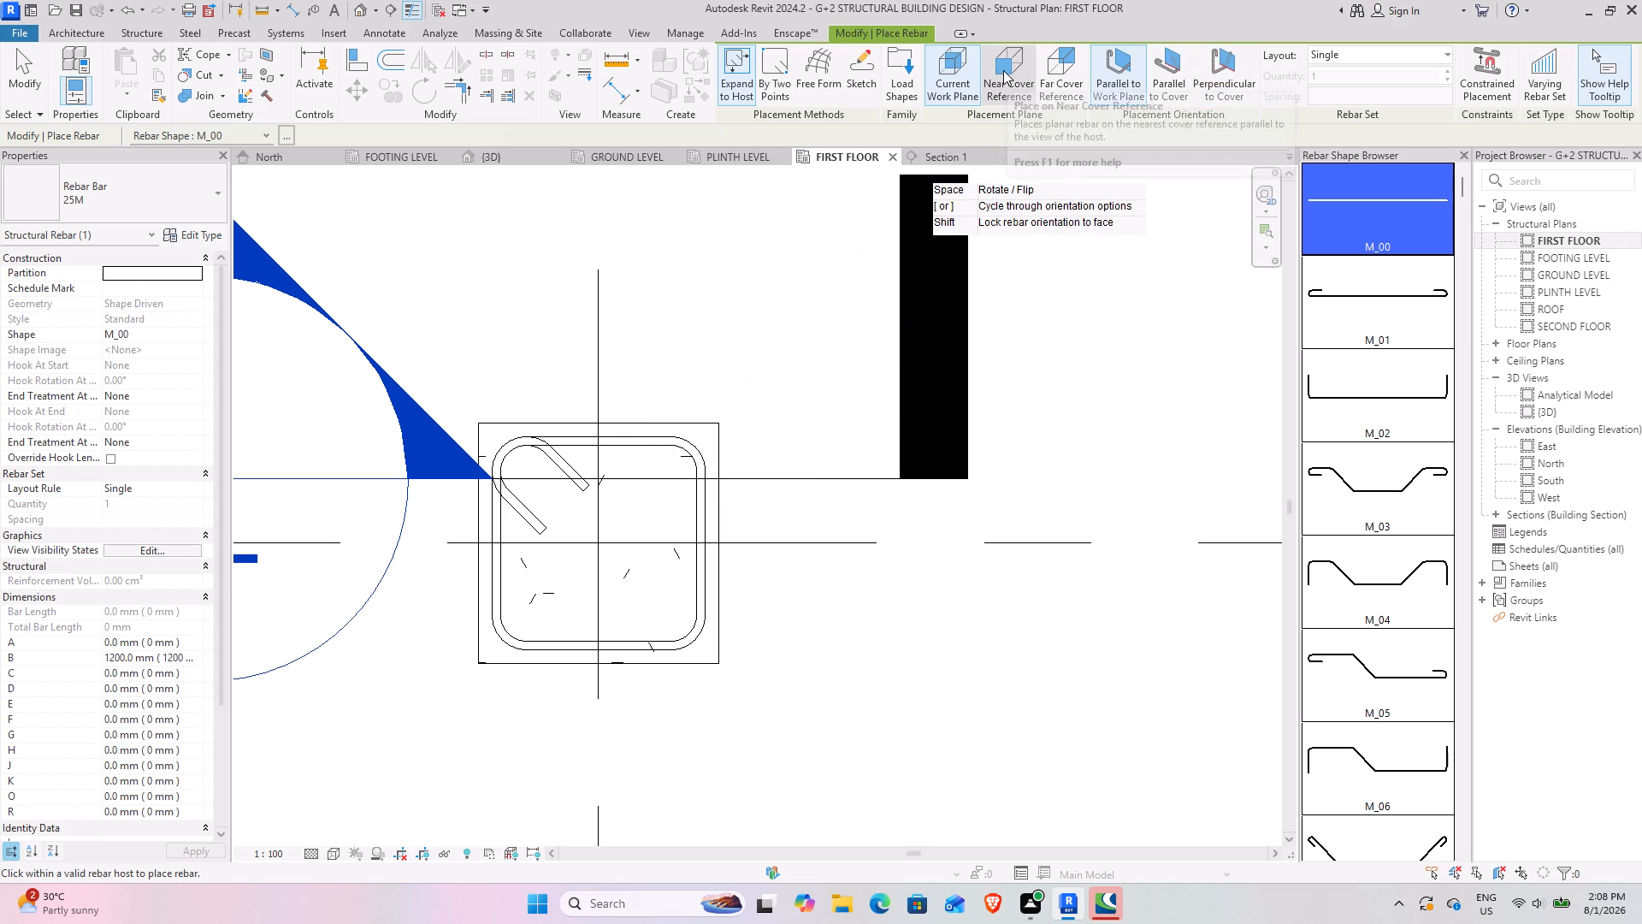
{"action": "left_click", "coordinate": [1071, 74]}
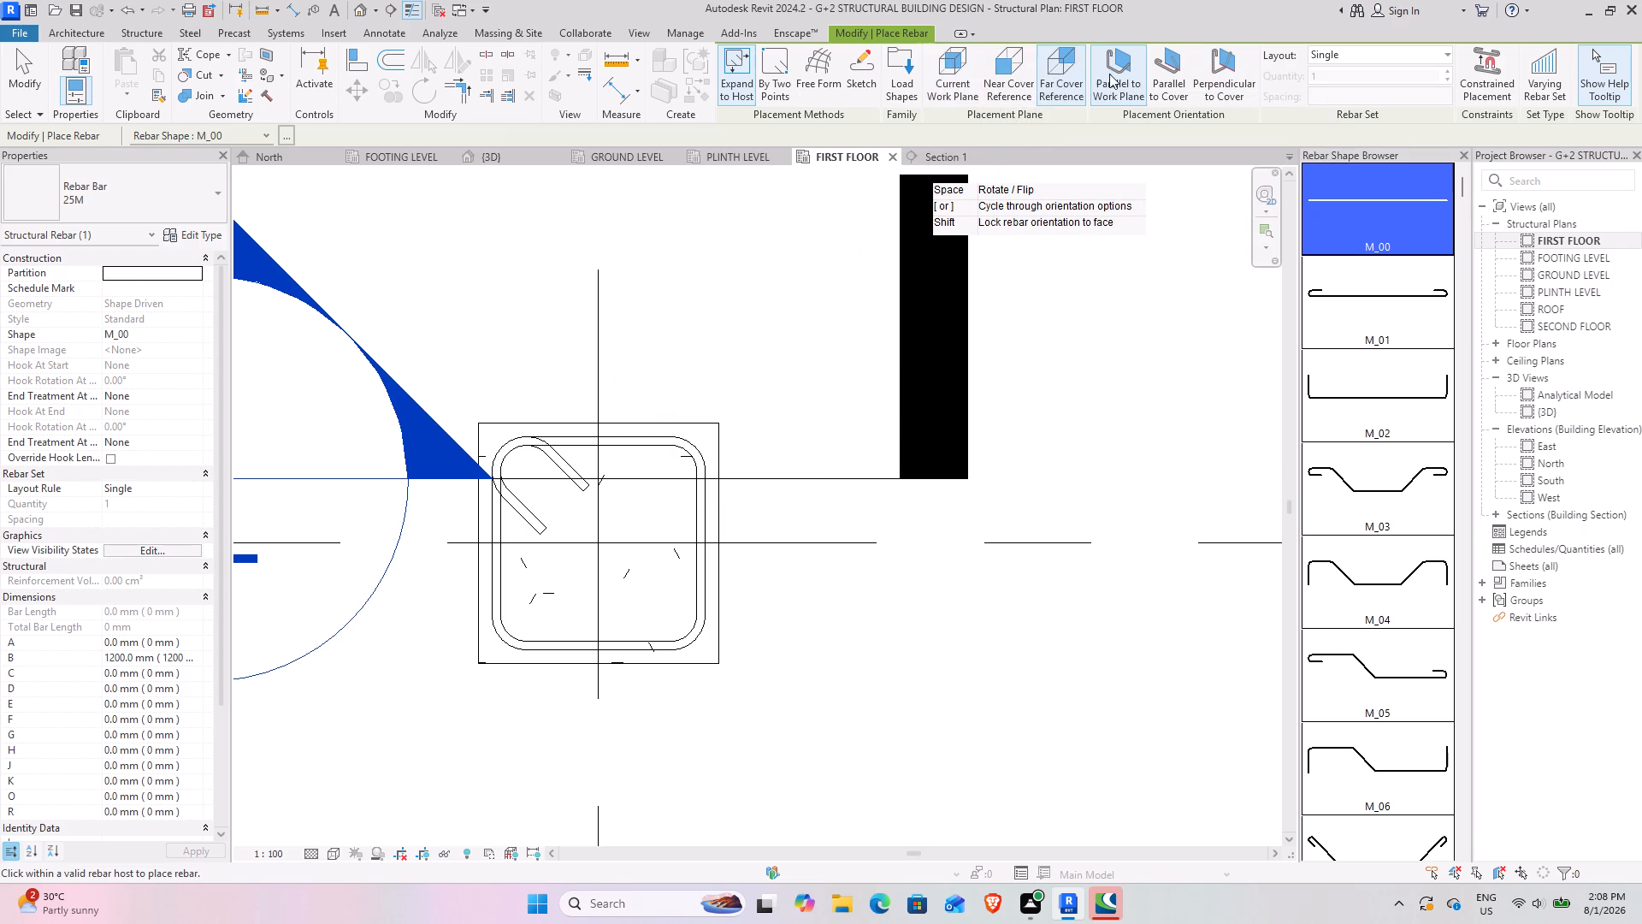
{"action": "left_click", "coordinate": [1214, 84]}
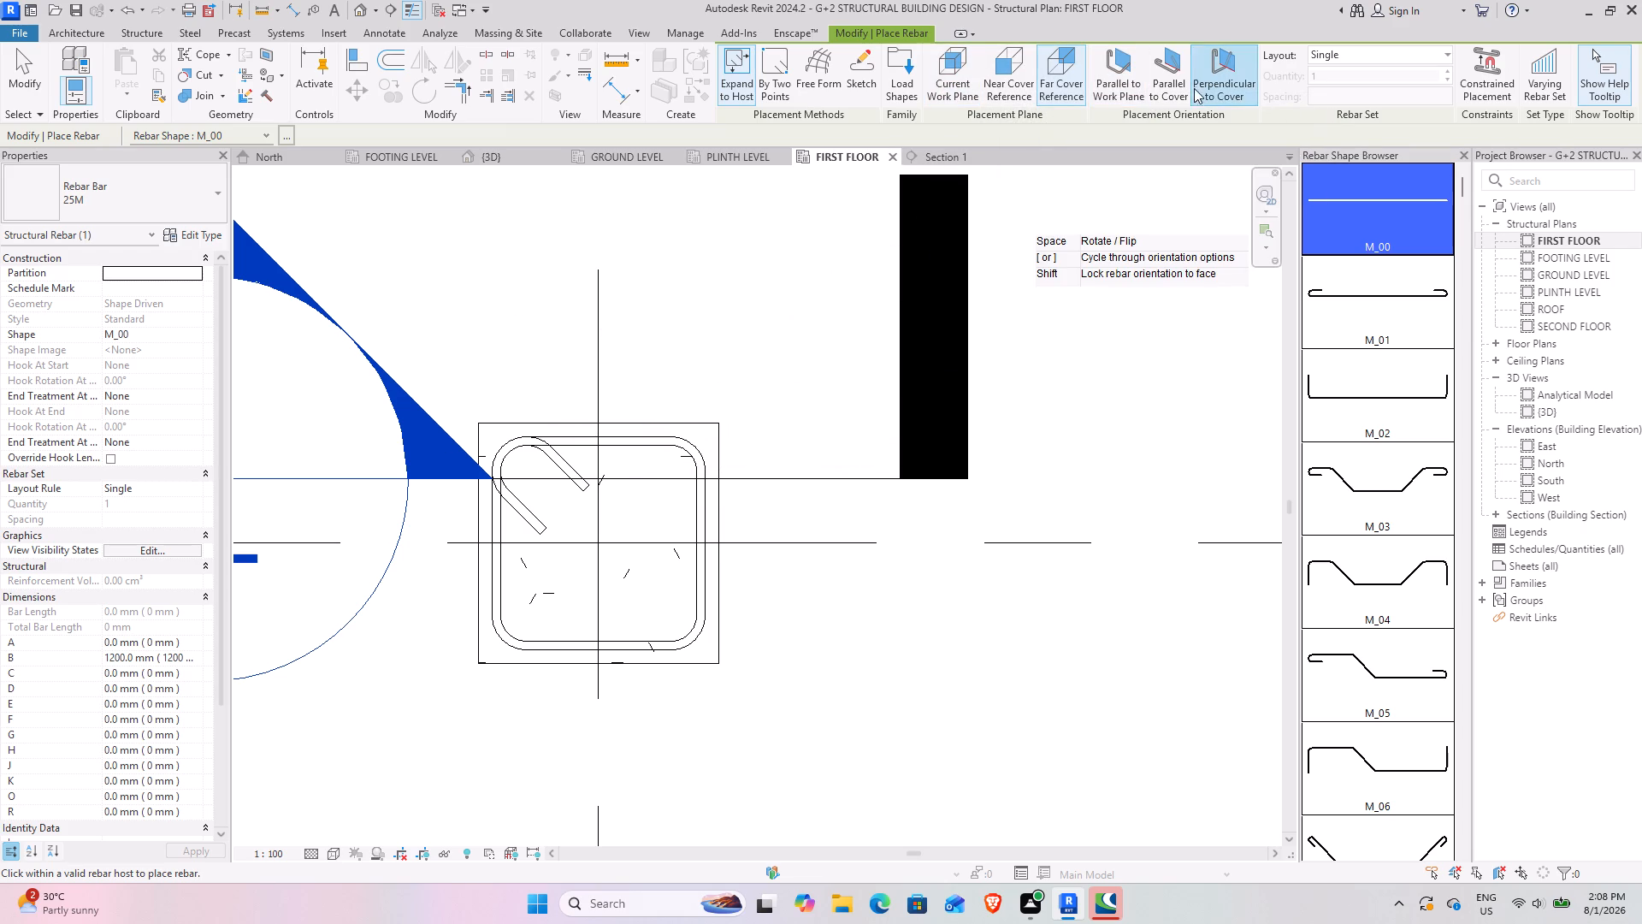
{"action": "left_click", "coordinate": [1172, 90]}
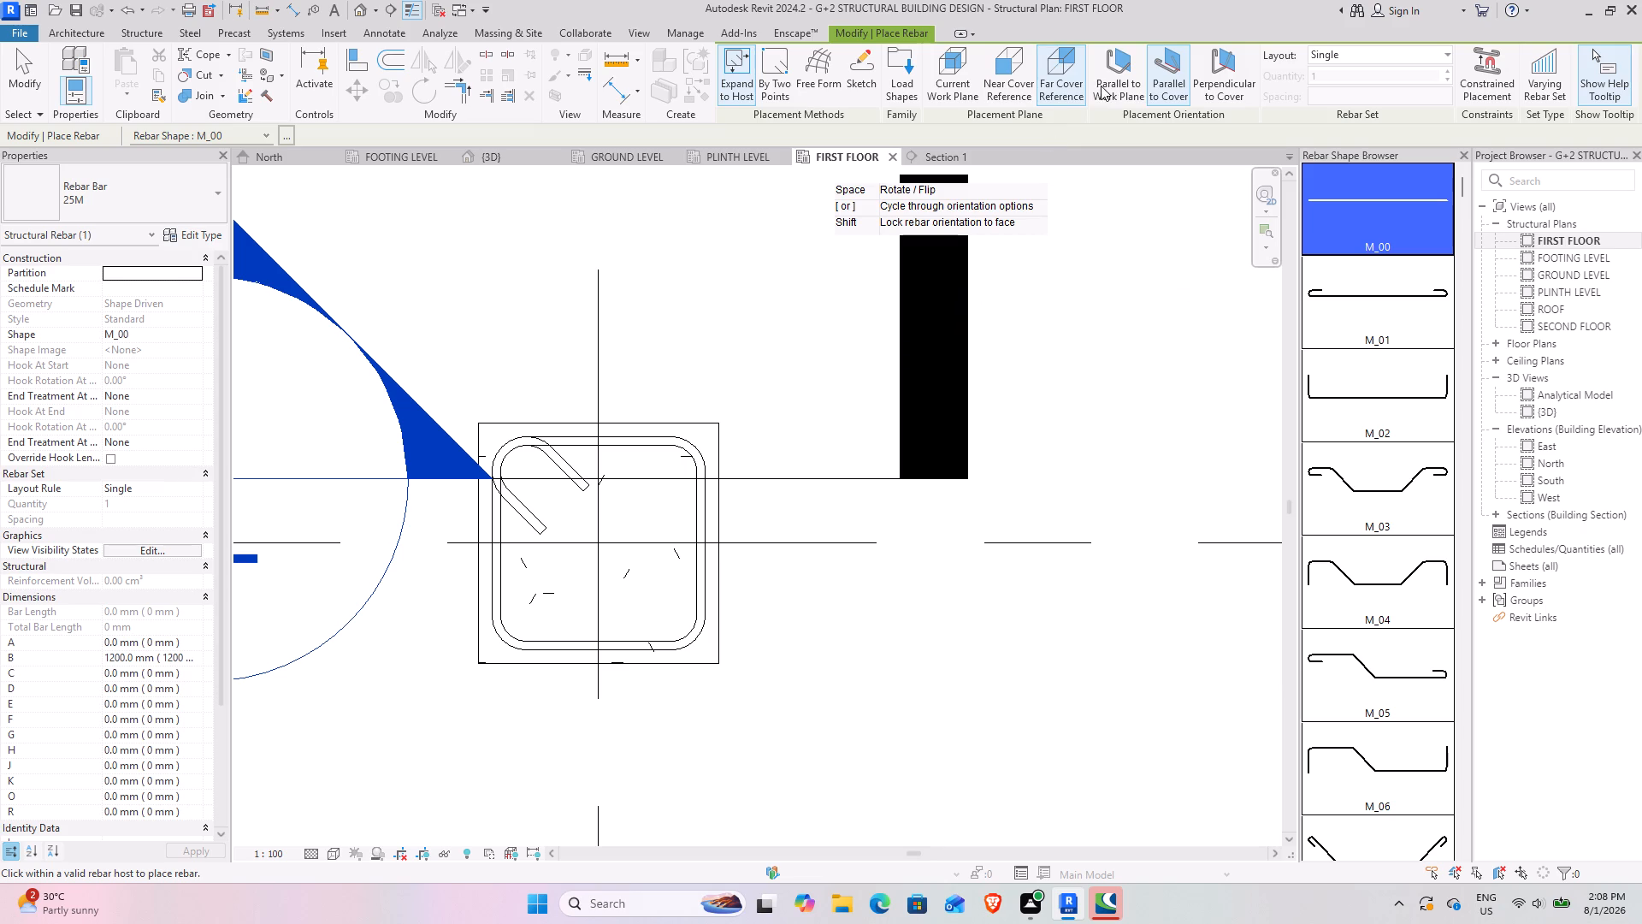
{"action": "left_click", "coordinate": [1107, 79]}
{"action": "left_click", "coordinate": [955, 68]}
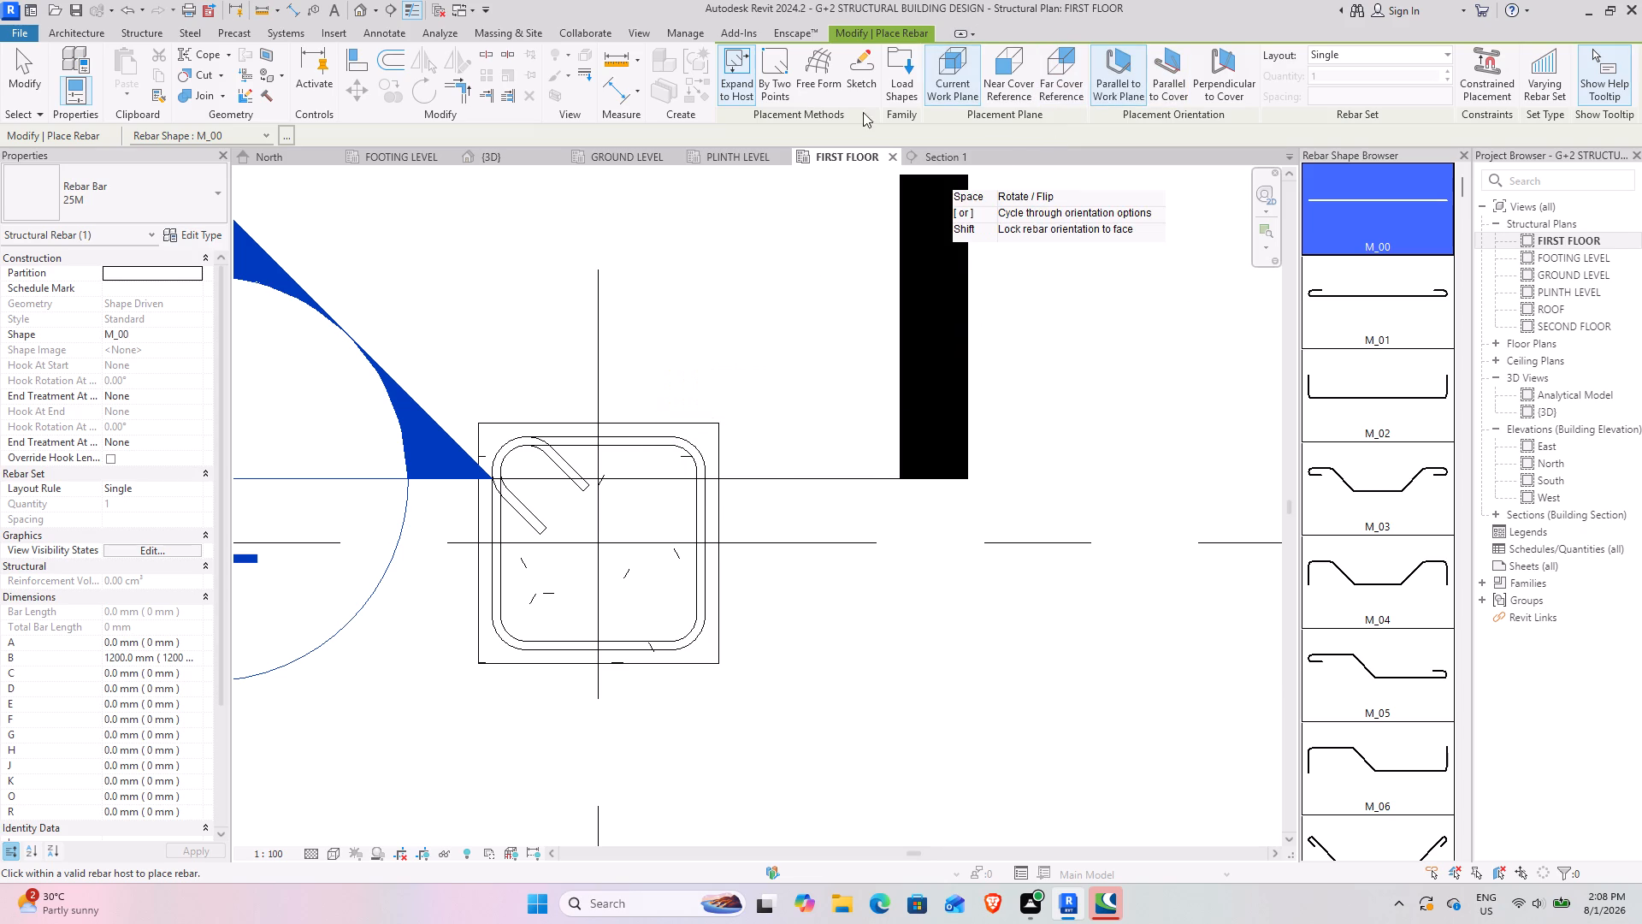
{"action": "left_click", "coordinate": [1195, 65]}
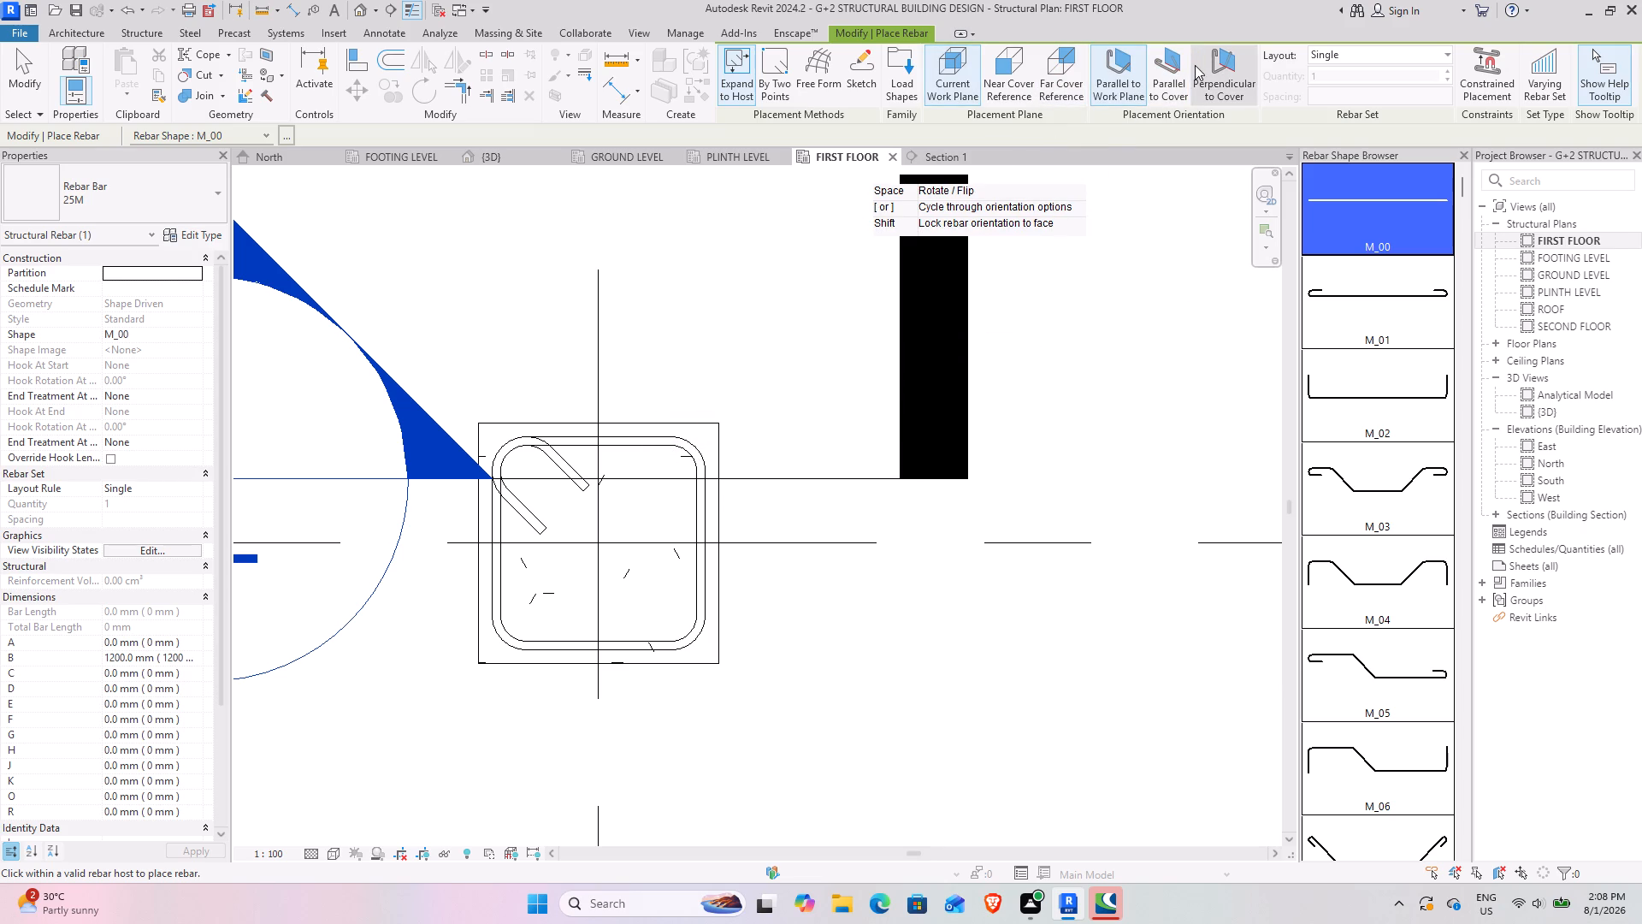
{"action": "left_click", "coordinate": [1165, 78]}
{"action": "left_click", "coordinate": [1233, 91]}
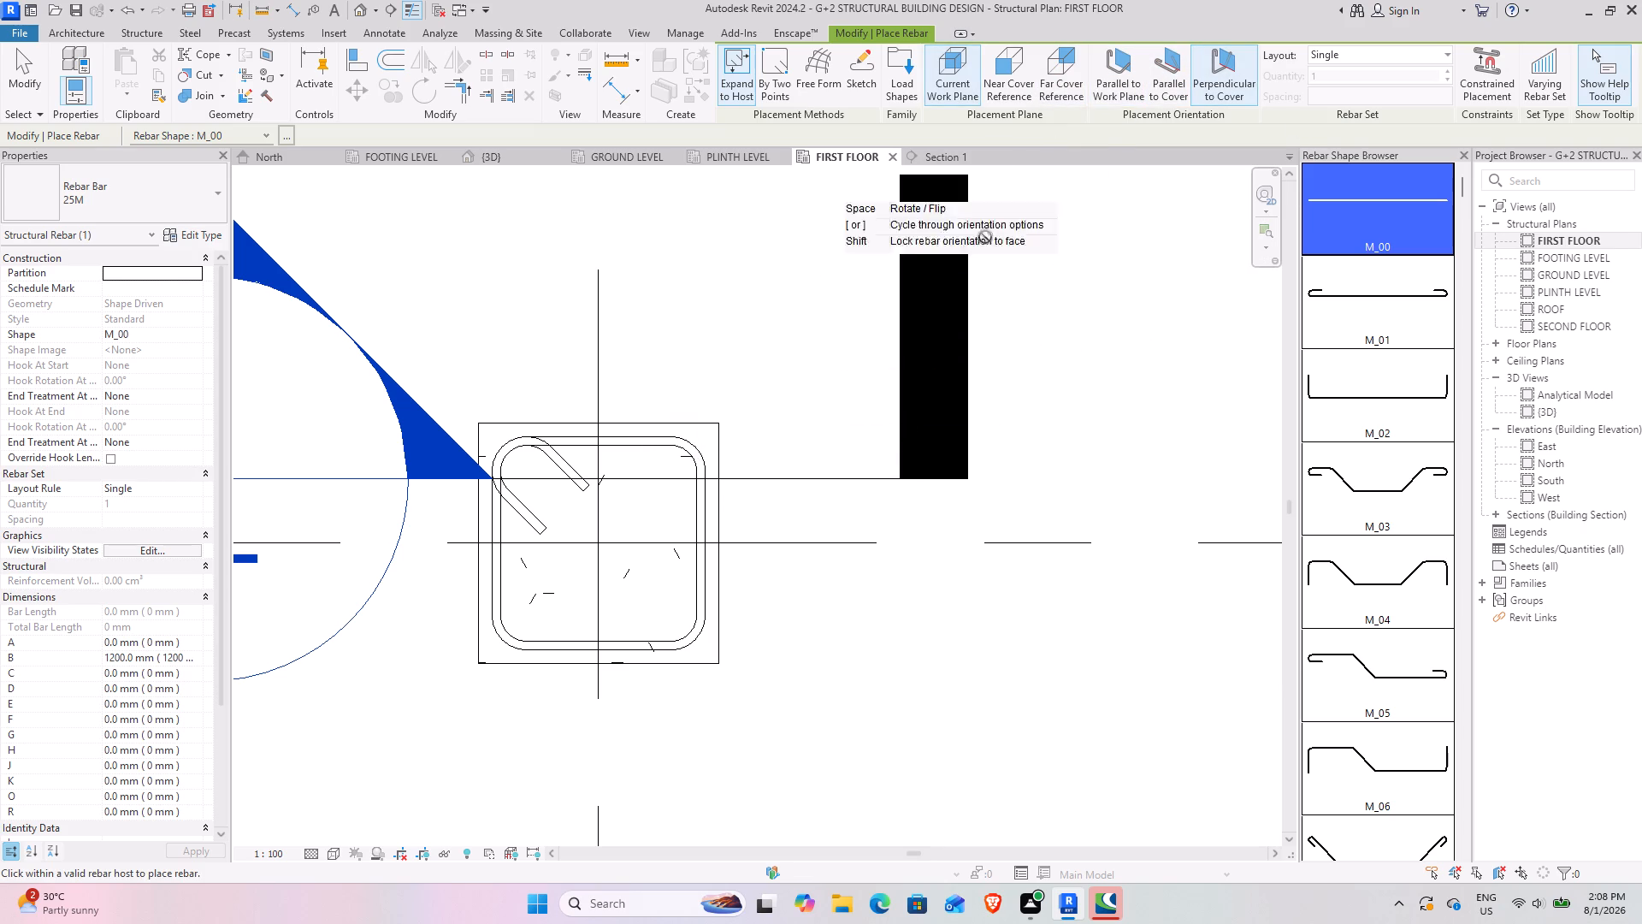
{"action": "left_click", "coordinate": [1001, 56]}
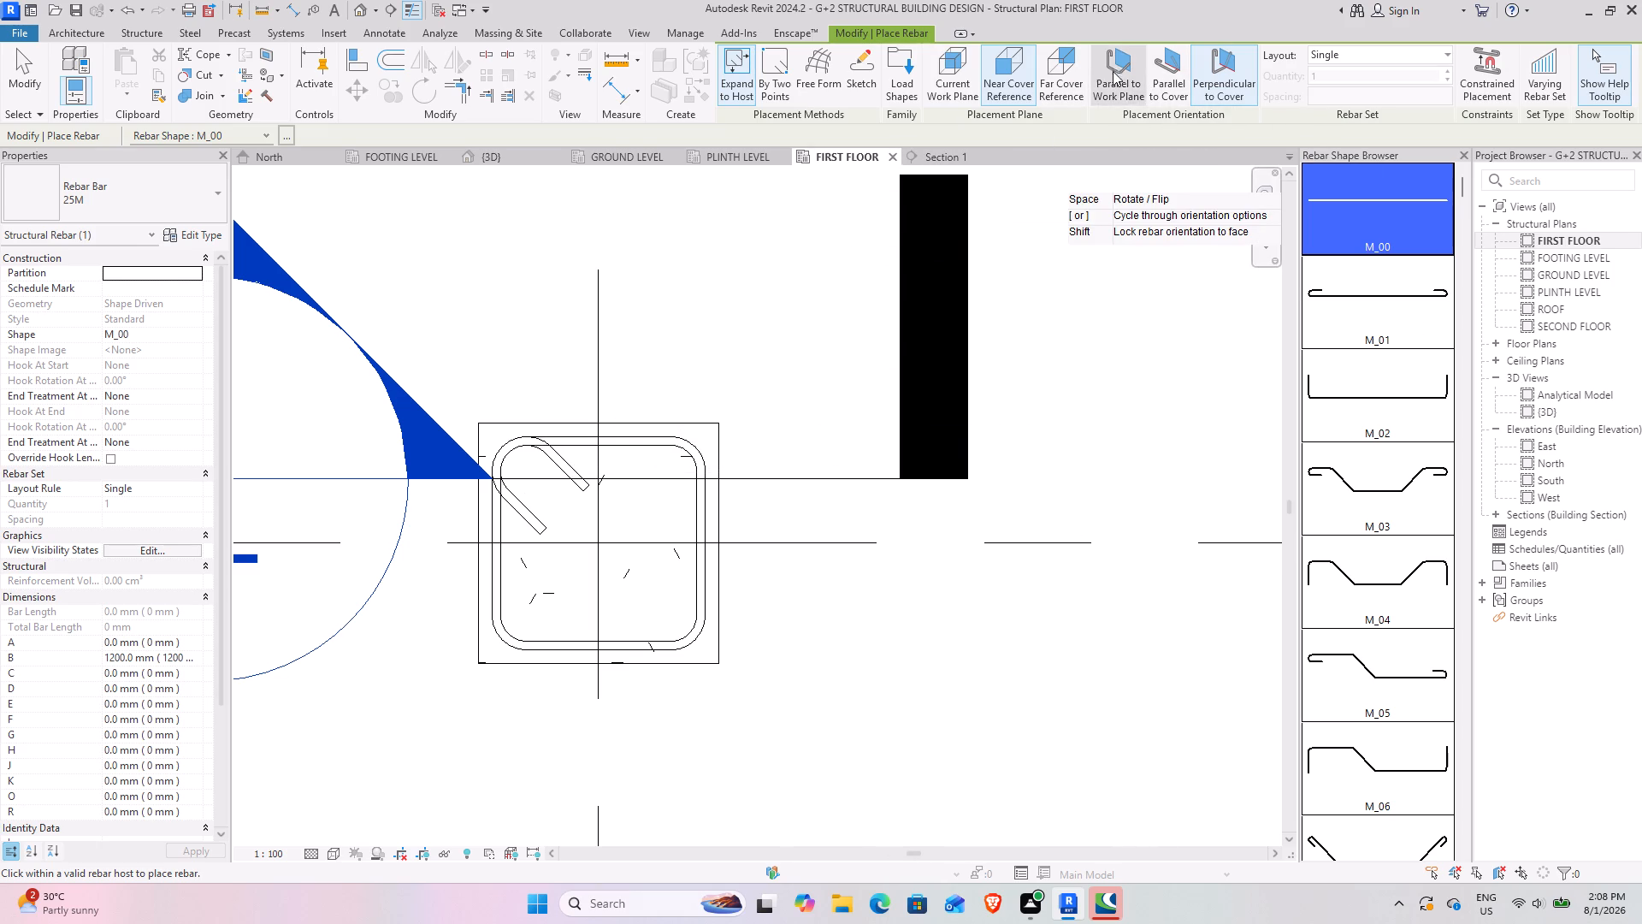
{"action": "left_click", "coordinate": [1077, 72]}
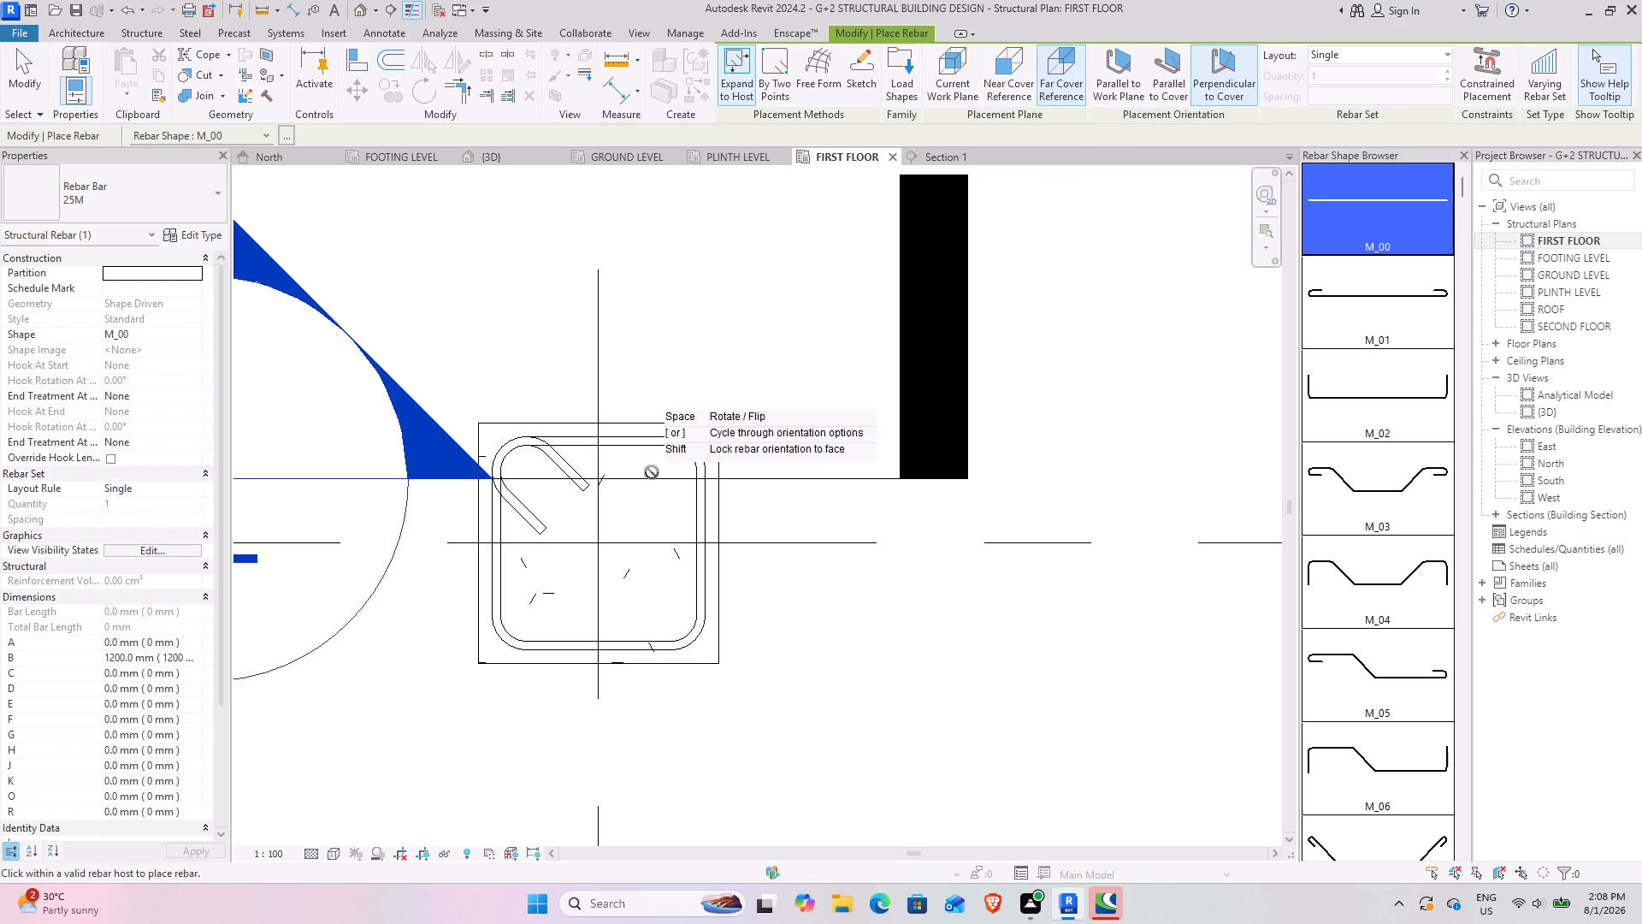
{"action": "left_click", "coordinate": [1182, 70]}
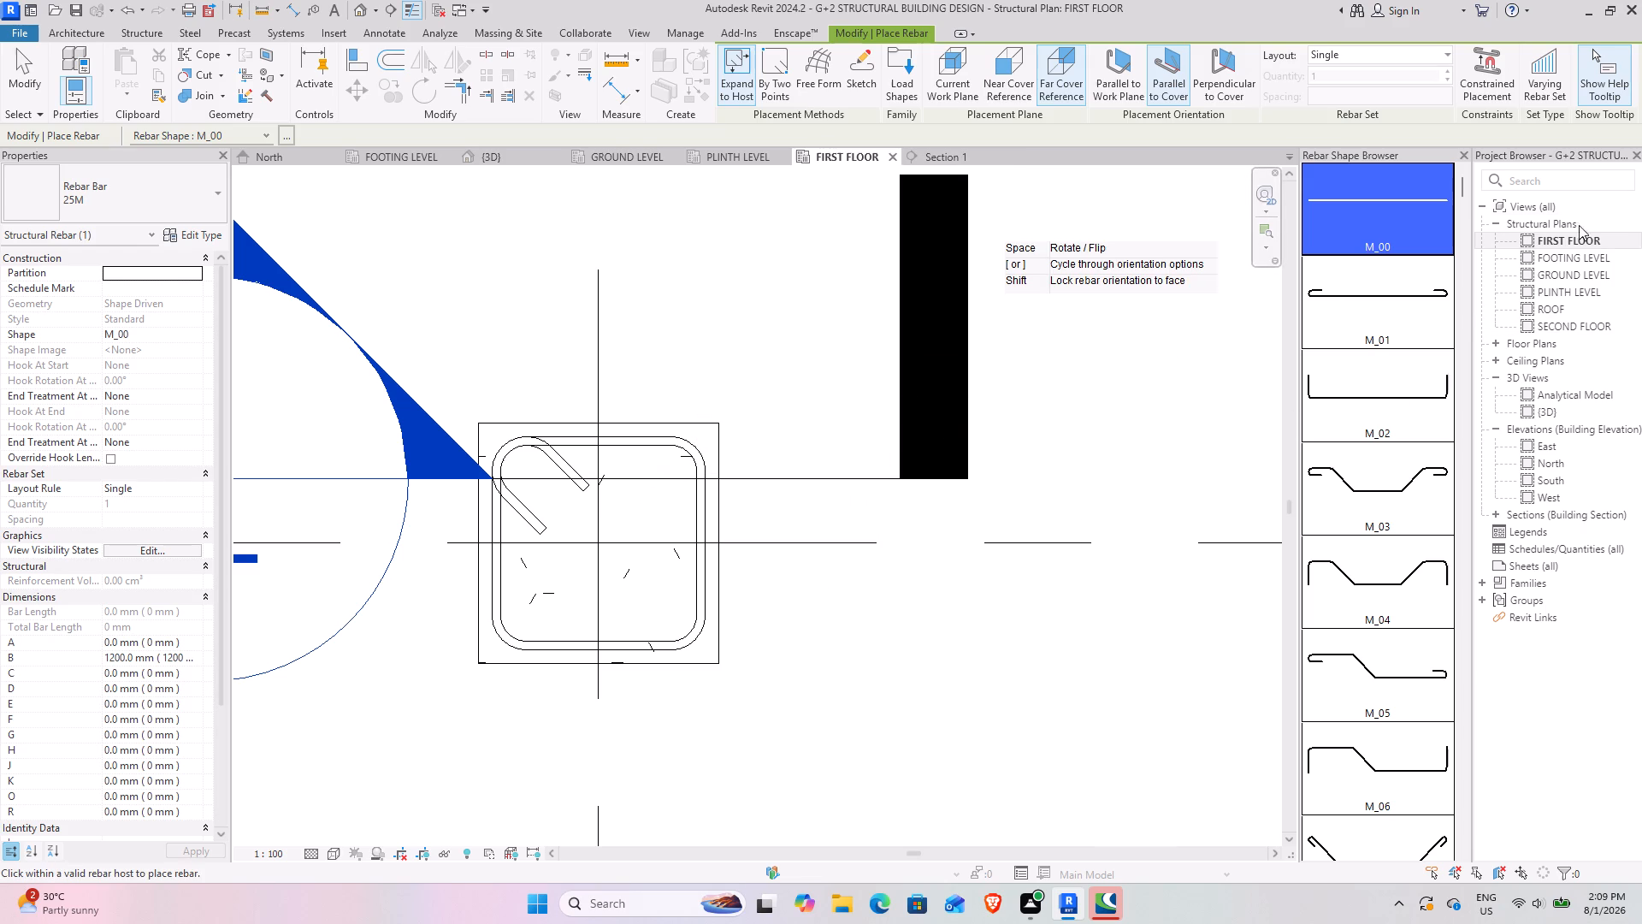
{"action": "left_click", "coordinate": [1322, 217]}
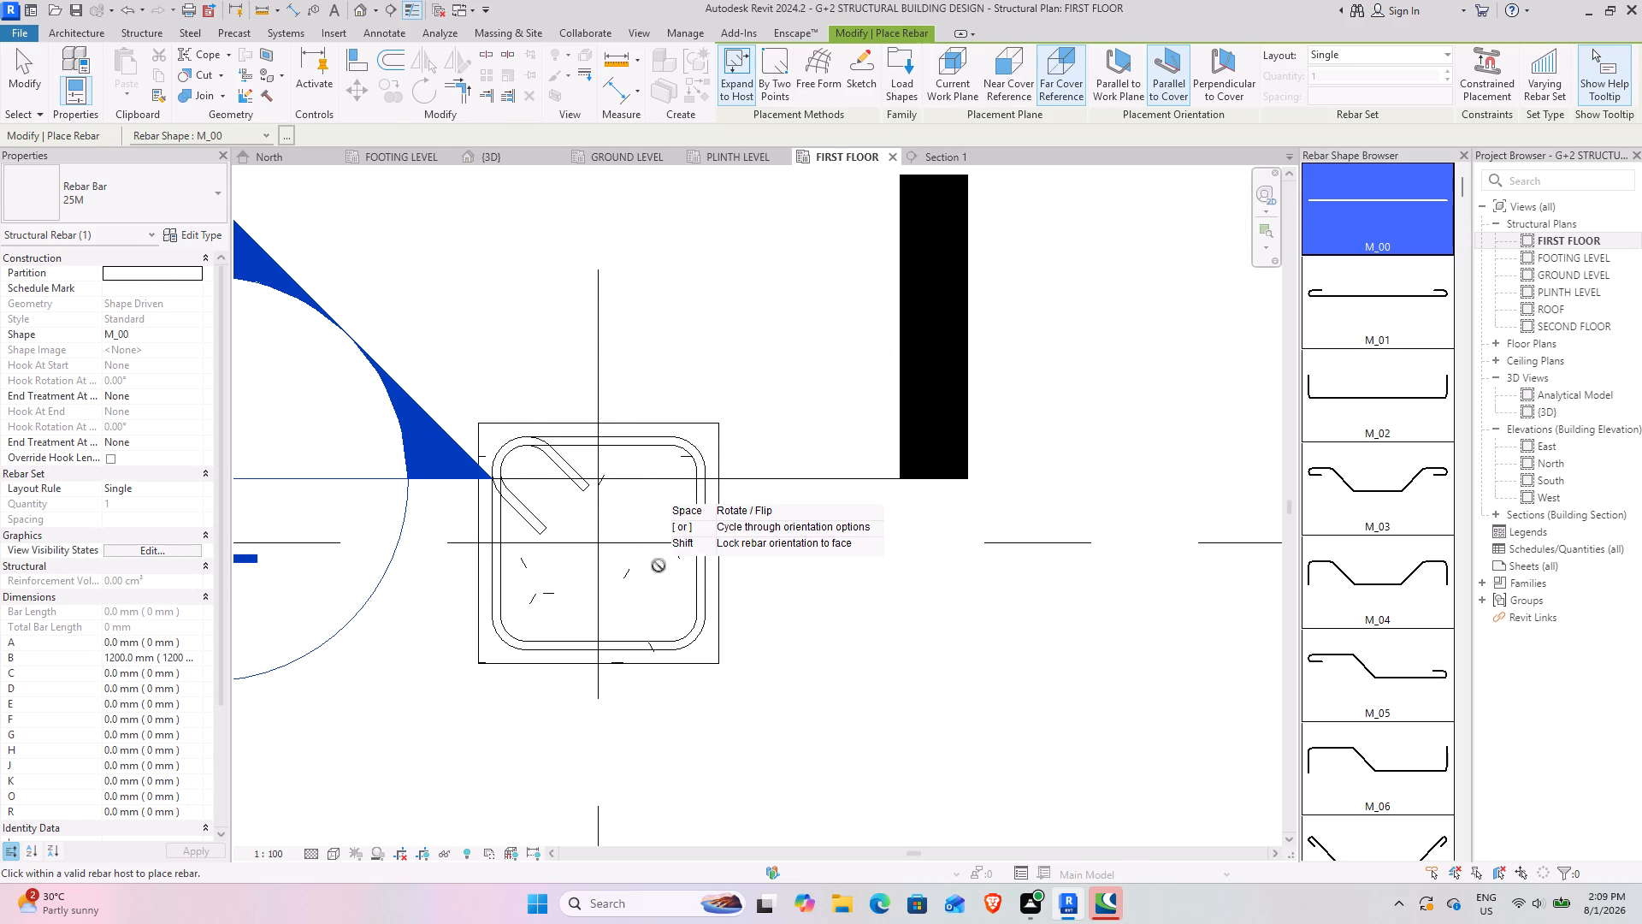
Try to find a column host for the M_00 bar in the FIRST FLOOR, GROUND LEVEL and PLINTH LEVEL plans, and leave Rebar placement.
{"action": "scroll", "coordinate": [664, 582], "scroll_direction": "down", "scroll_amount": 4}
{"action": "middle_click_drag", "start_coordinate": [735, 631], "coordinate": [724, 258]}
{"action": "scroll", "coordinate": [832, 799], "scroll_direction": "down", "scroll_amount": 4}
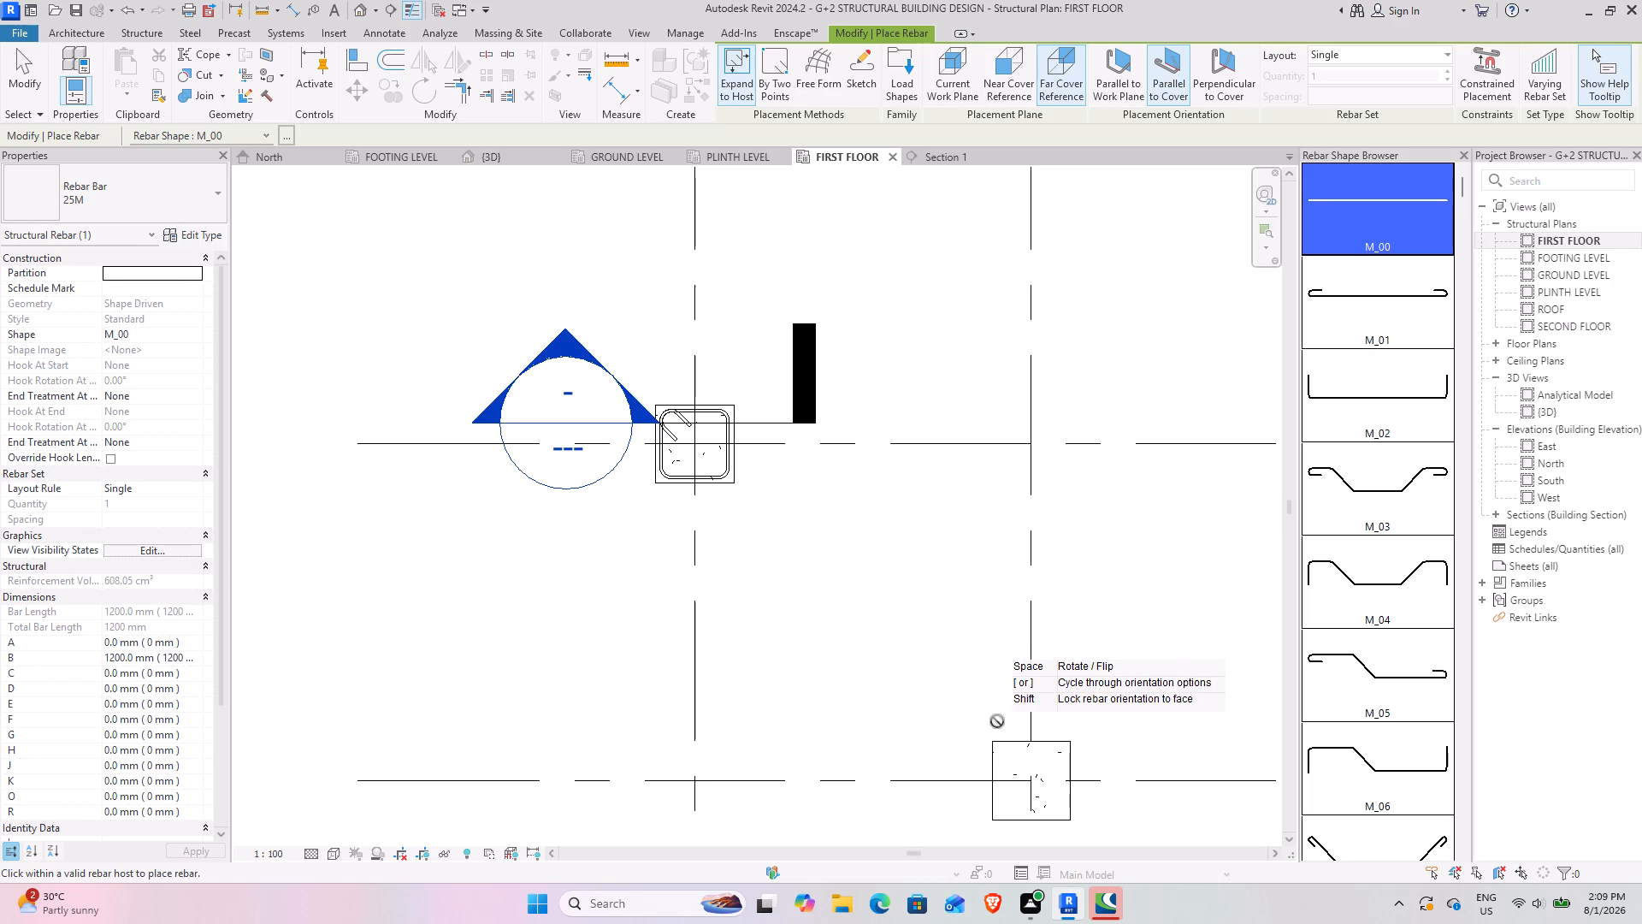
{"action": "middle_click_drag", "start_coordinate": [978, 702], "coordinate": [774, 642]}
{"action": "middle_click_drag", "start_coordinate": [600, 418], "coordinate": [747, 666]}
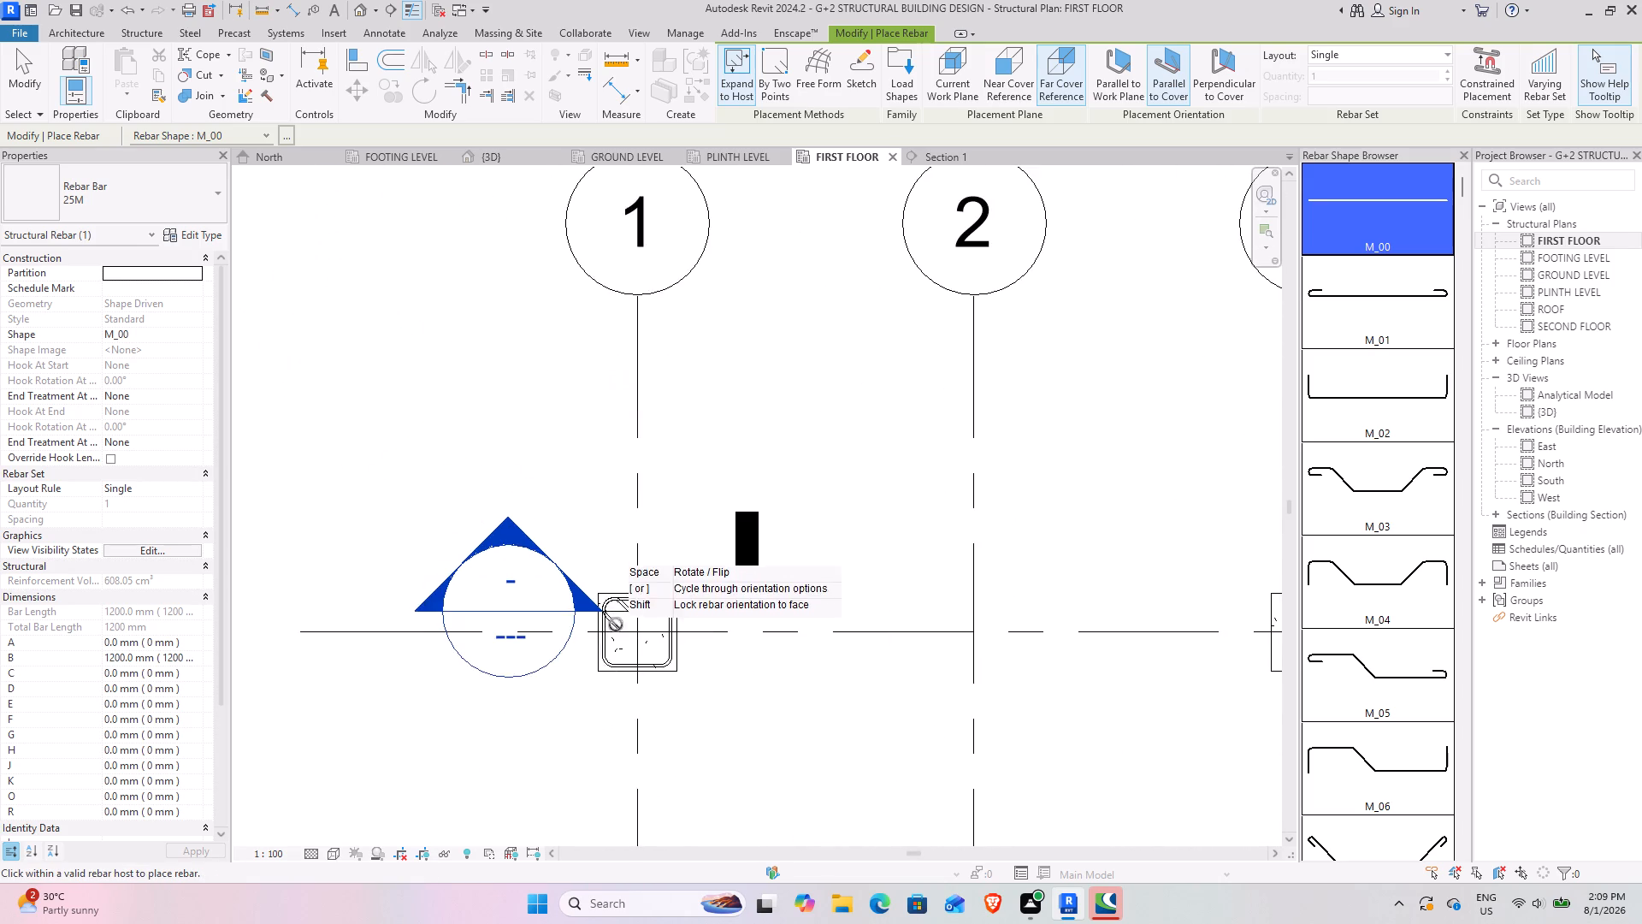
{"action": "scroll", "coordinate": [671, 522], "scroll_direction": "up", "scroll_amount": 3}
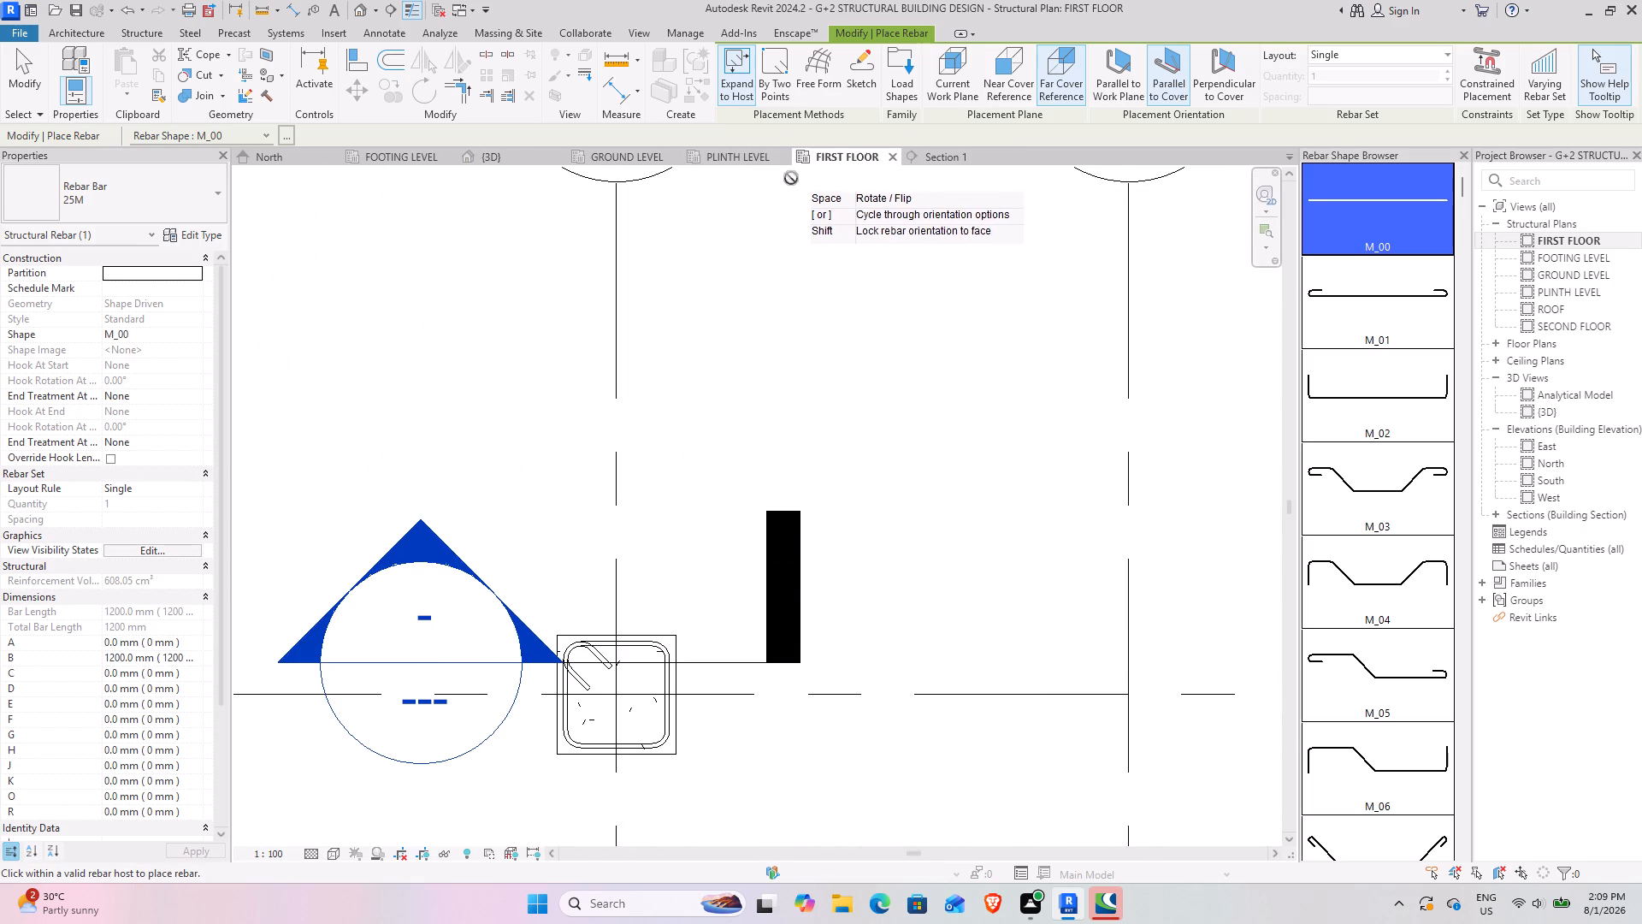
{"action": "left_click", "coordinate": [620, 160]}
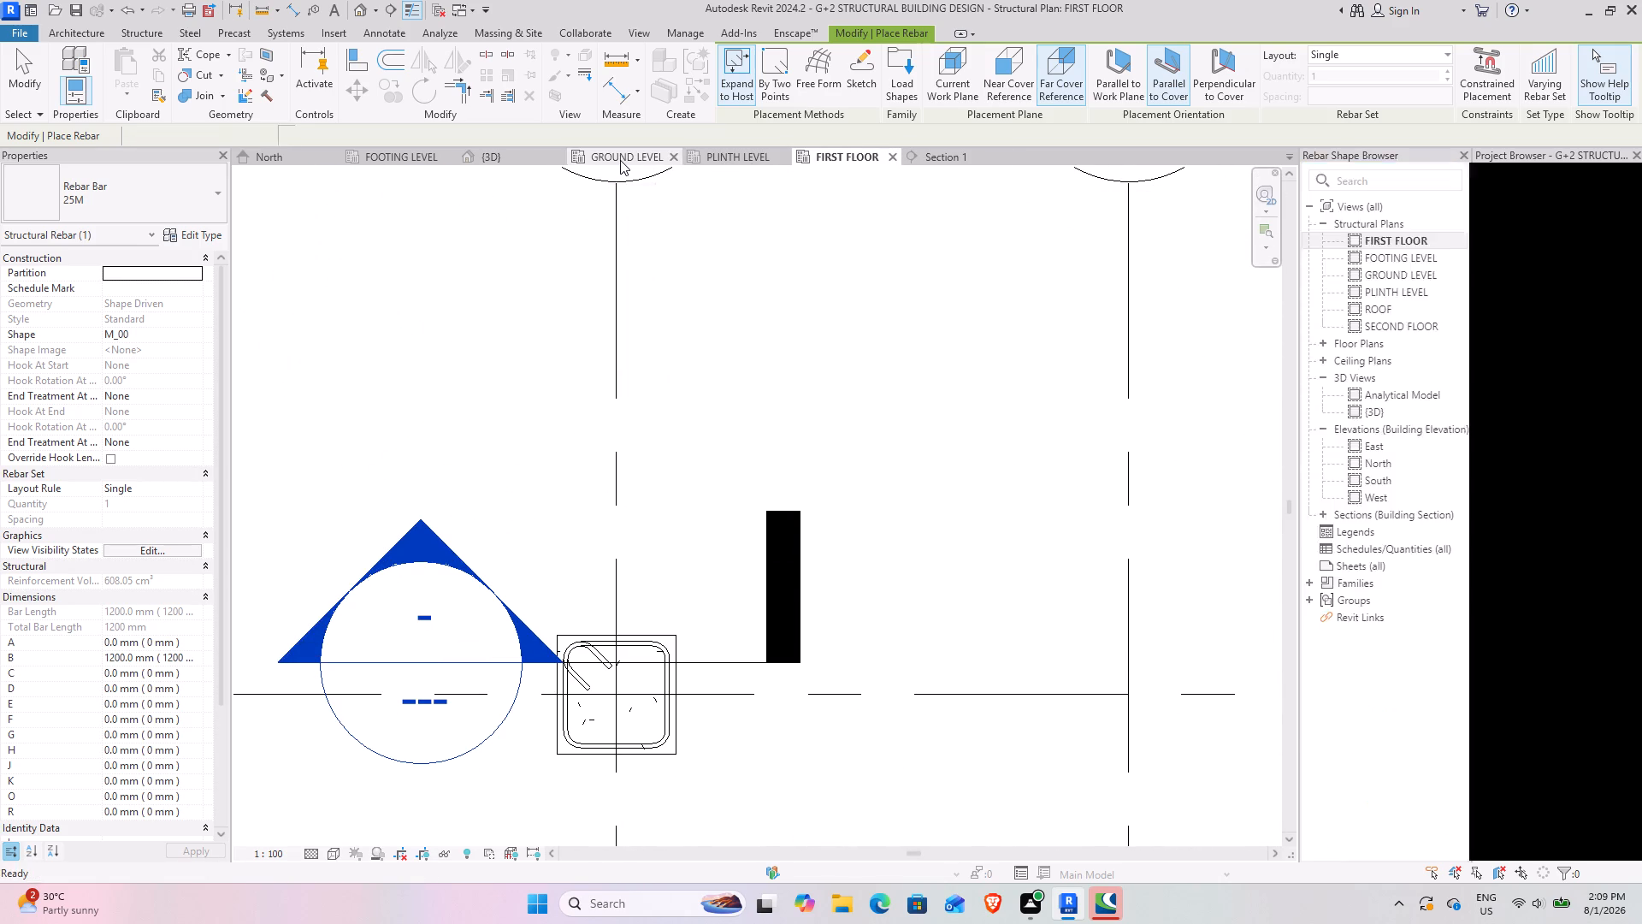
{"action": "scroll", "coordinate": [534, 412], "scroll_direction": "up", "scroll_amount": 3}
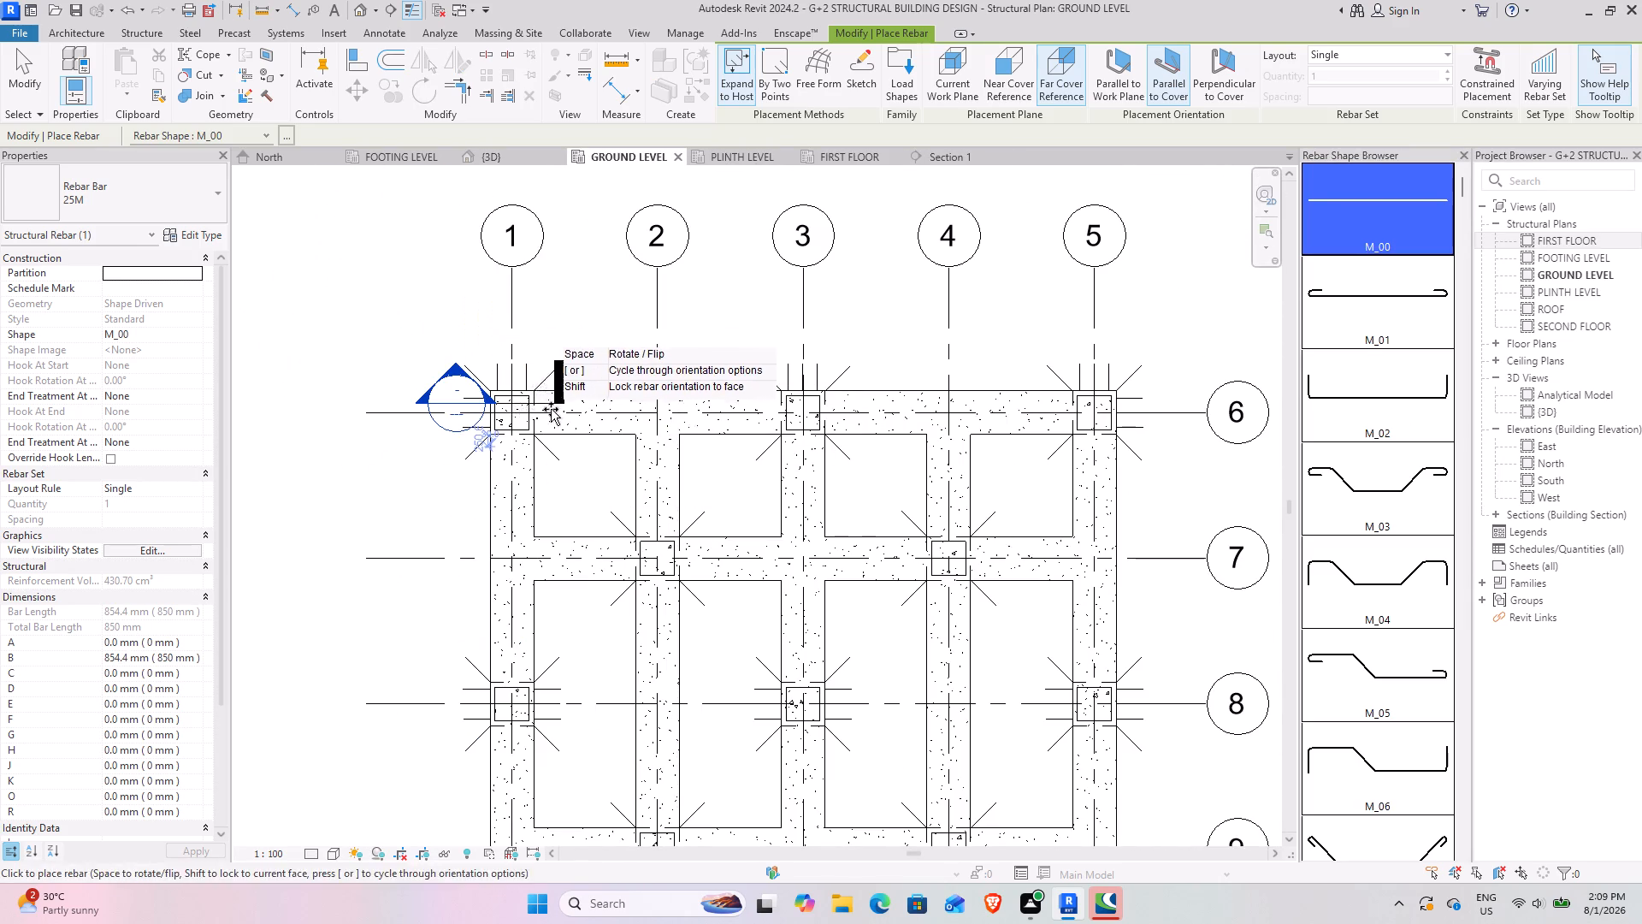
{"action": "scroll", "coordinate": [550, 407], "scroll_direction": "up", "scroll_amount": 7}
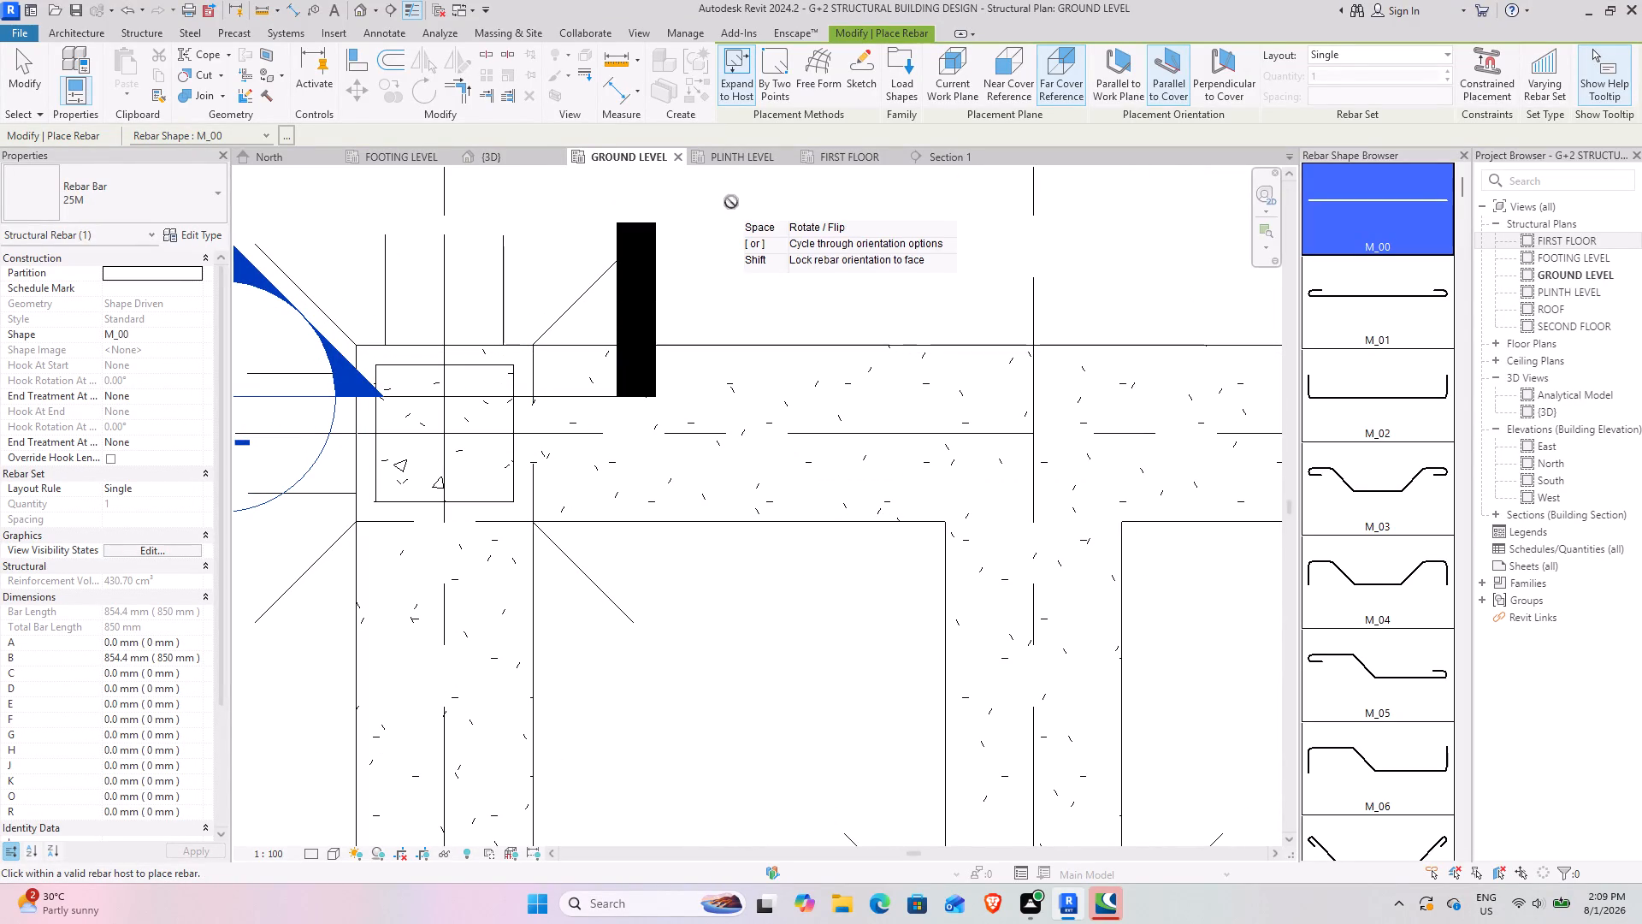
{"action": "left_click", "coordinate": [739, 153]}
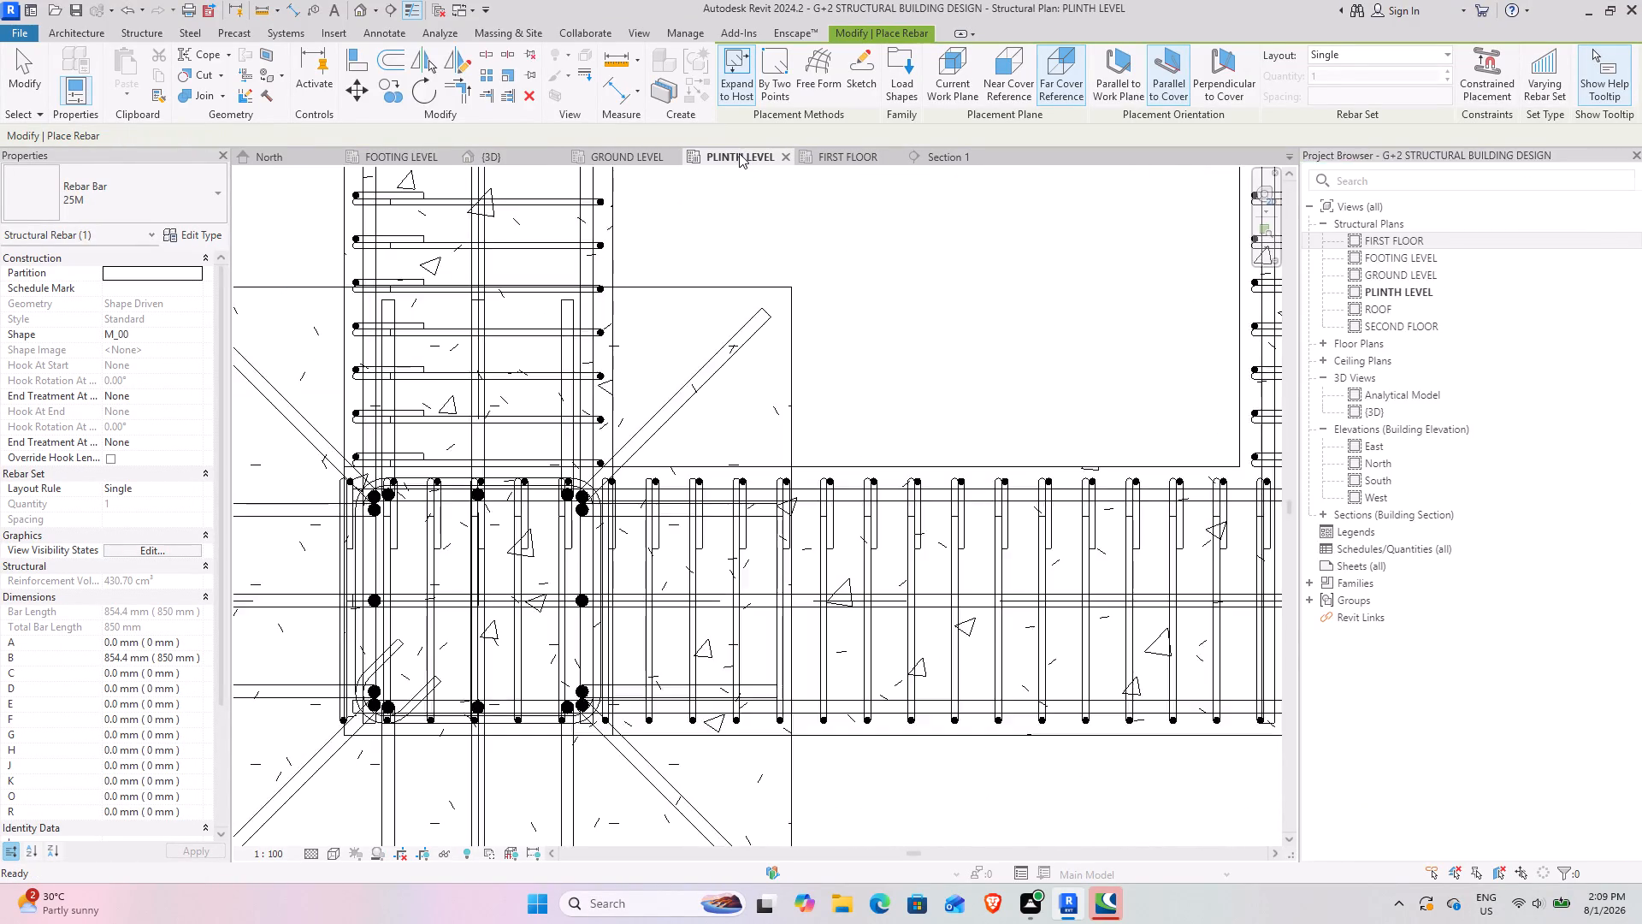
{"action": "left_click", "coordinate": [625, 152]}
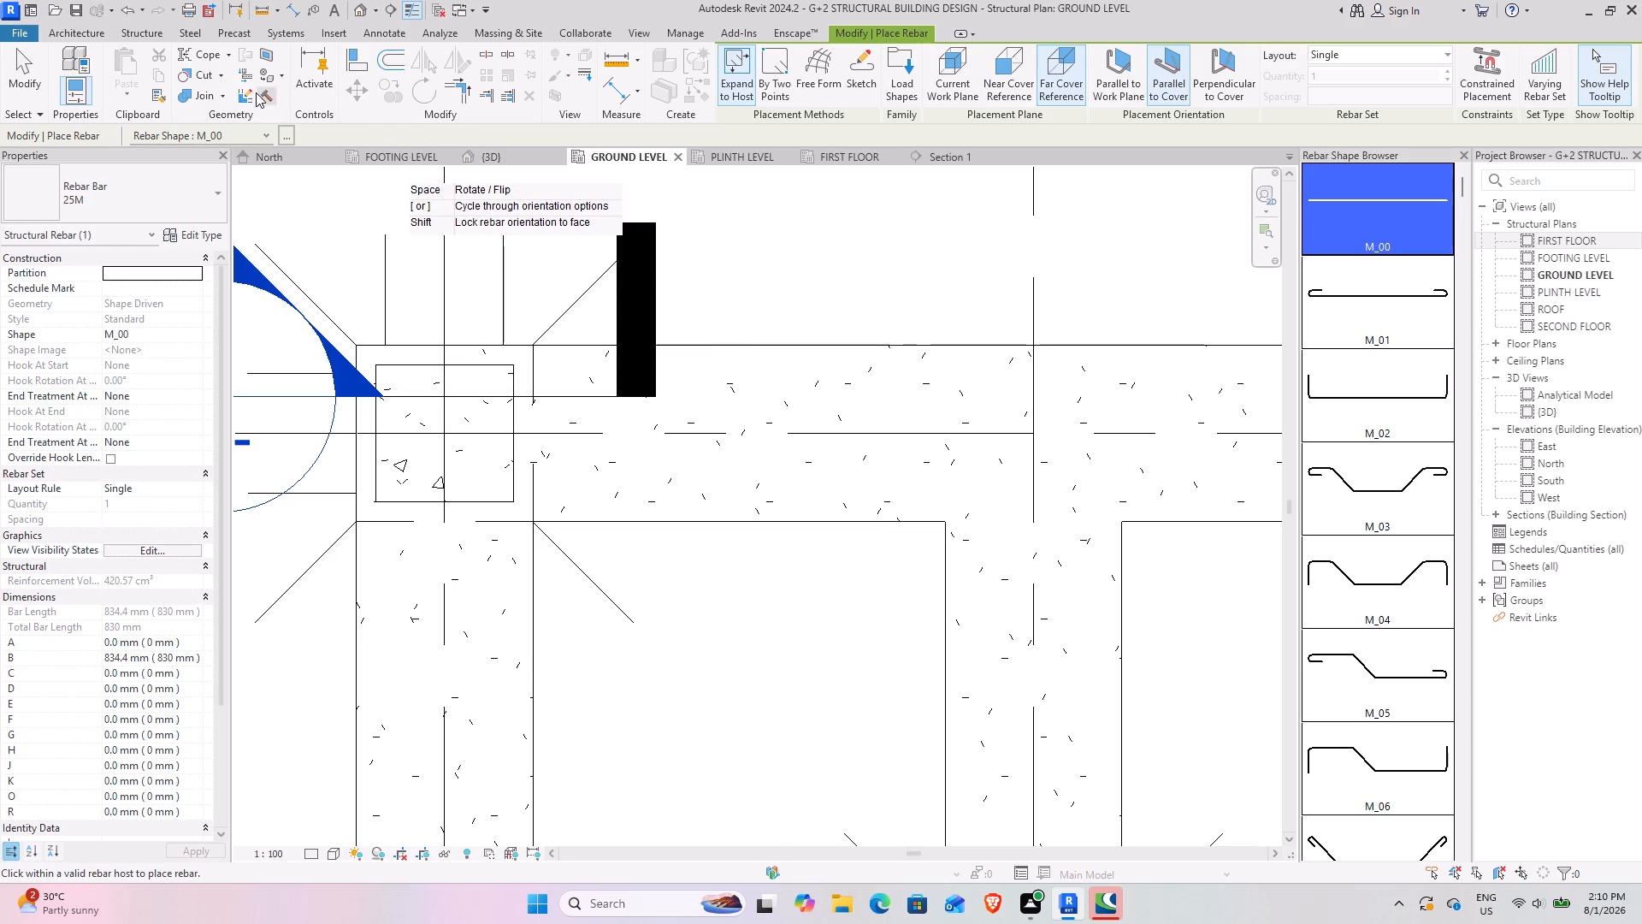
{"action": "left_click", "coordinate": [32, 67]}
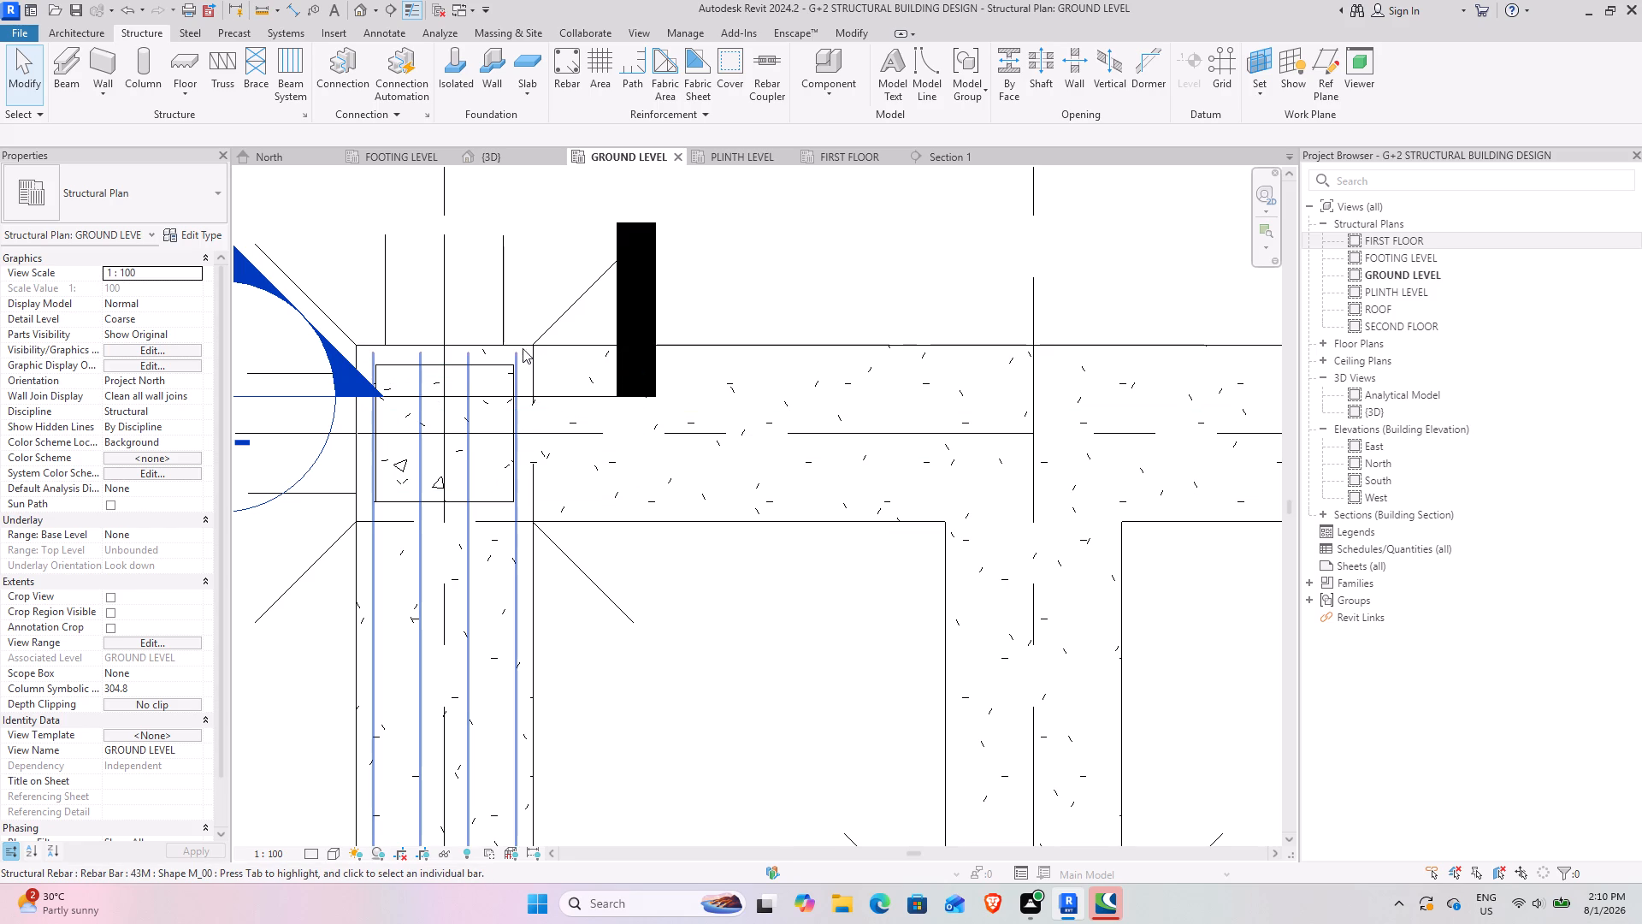
Examine the corner column and its existing bars in the GROUND LEVEL plan, North elevation and PLINTH LEVEL plan.
{"action": "scroll", "coordinate": [520, 506], "scroll_direction": "down", "scroll_amount": 5}
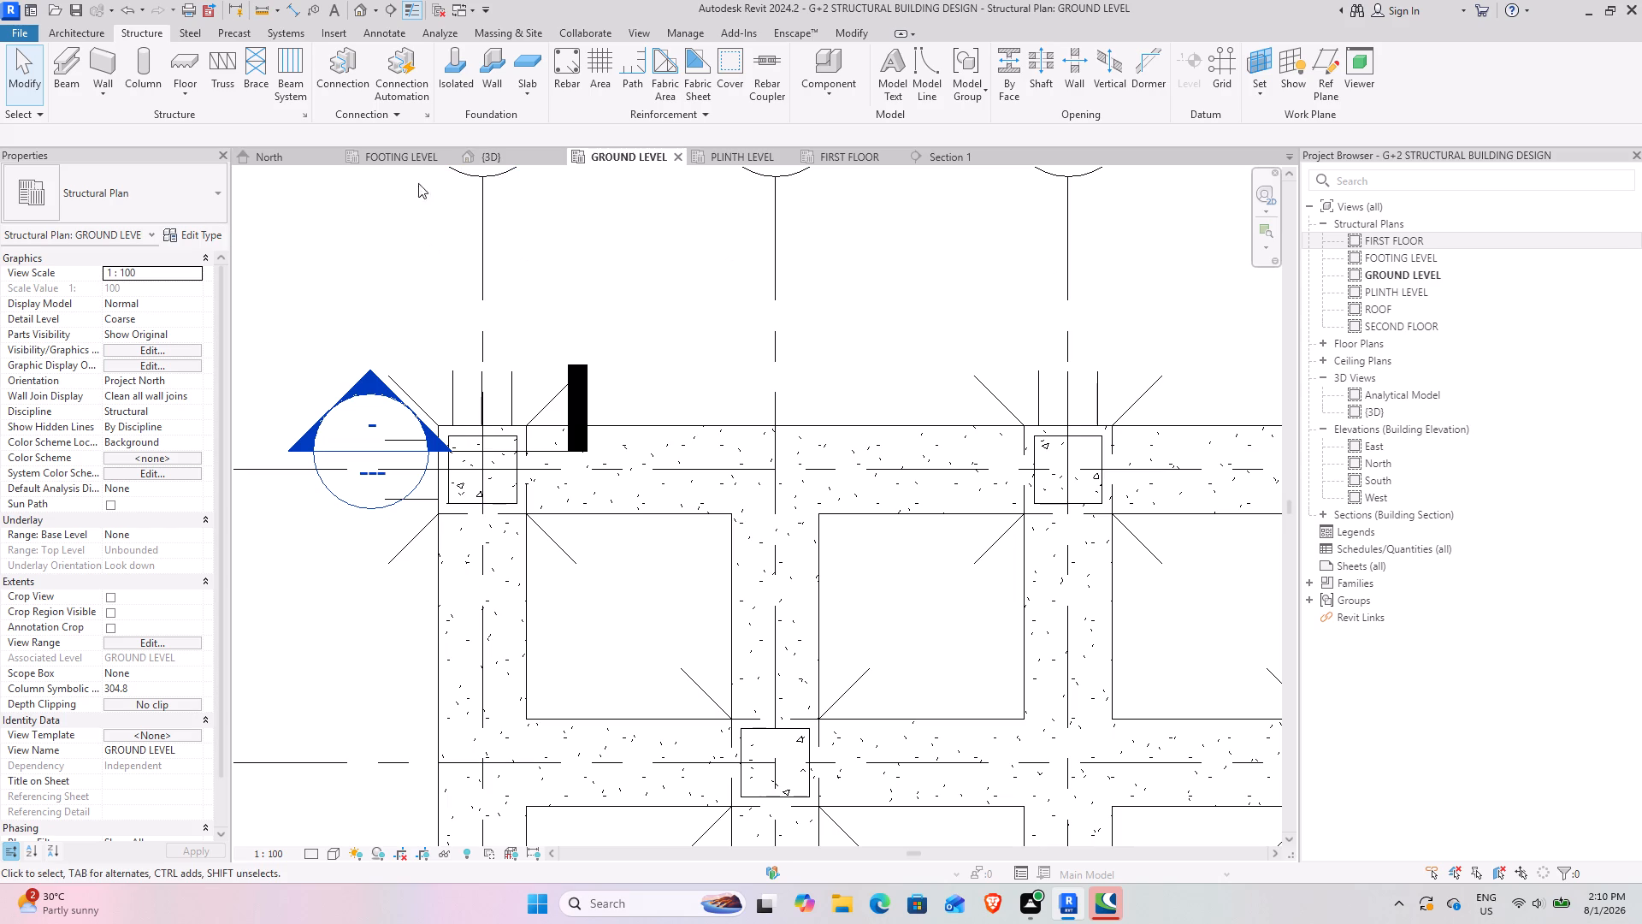
{"action": "left_click", "coordinate": [302, 155]}
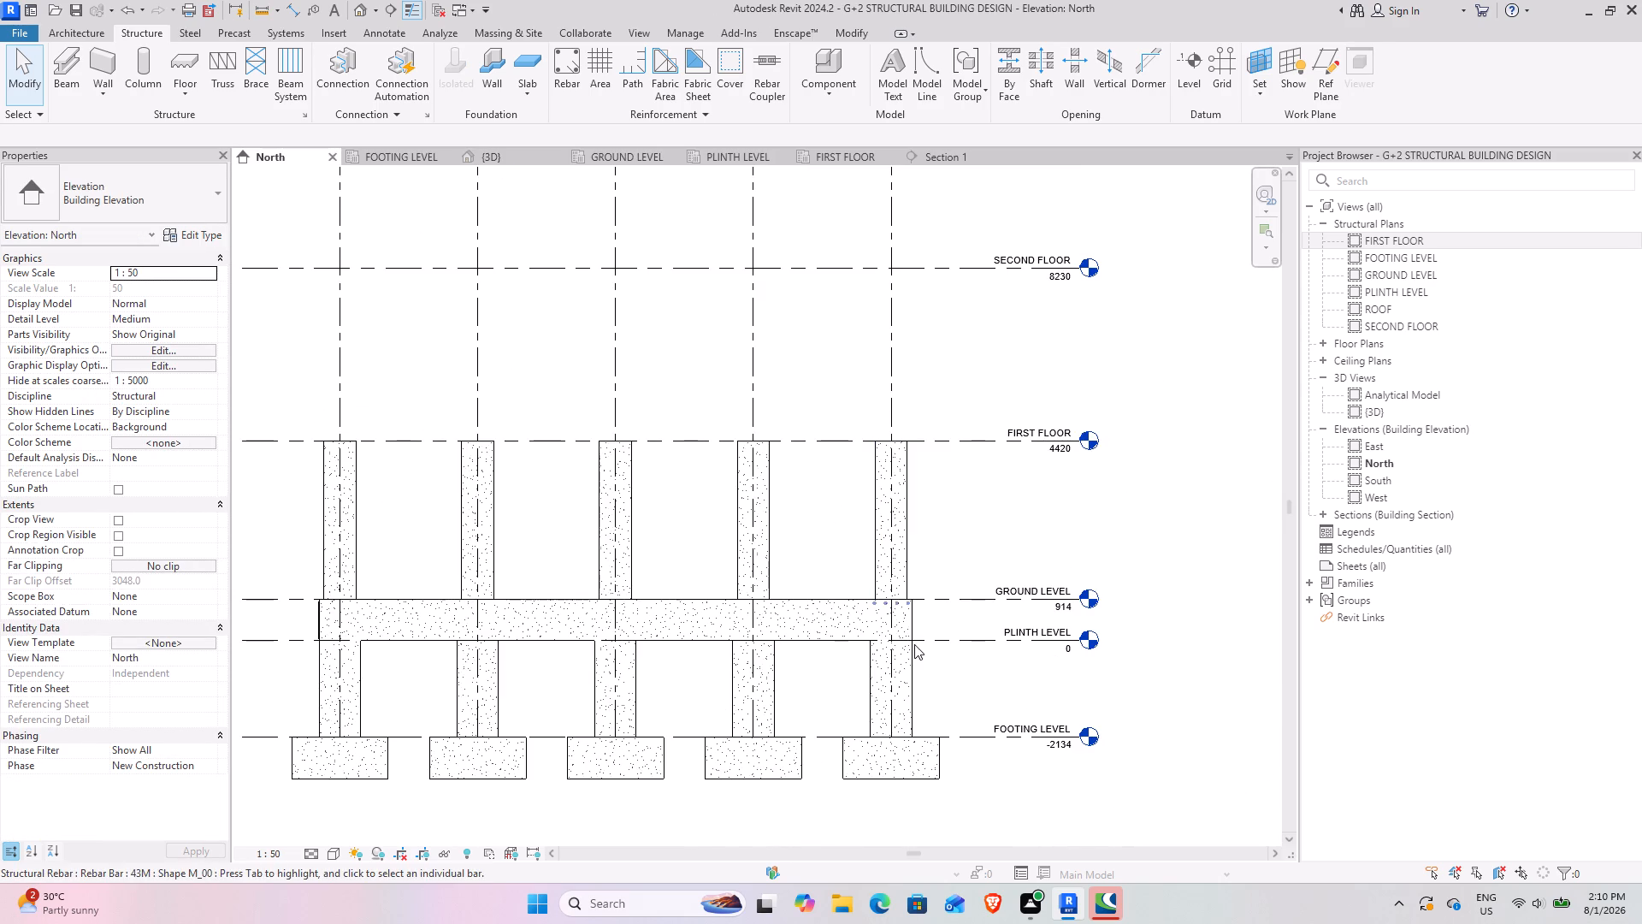
{"action": "scroll", "coordinate": [904, 591], "scroll_direction": "up", "scroll_amount": 7}
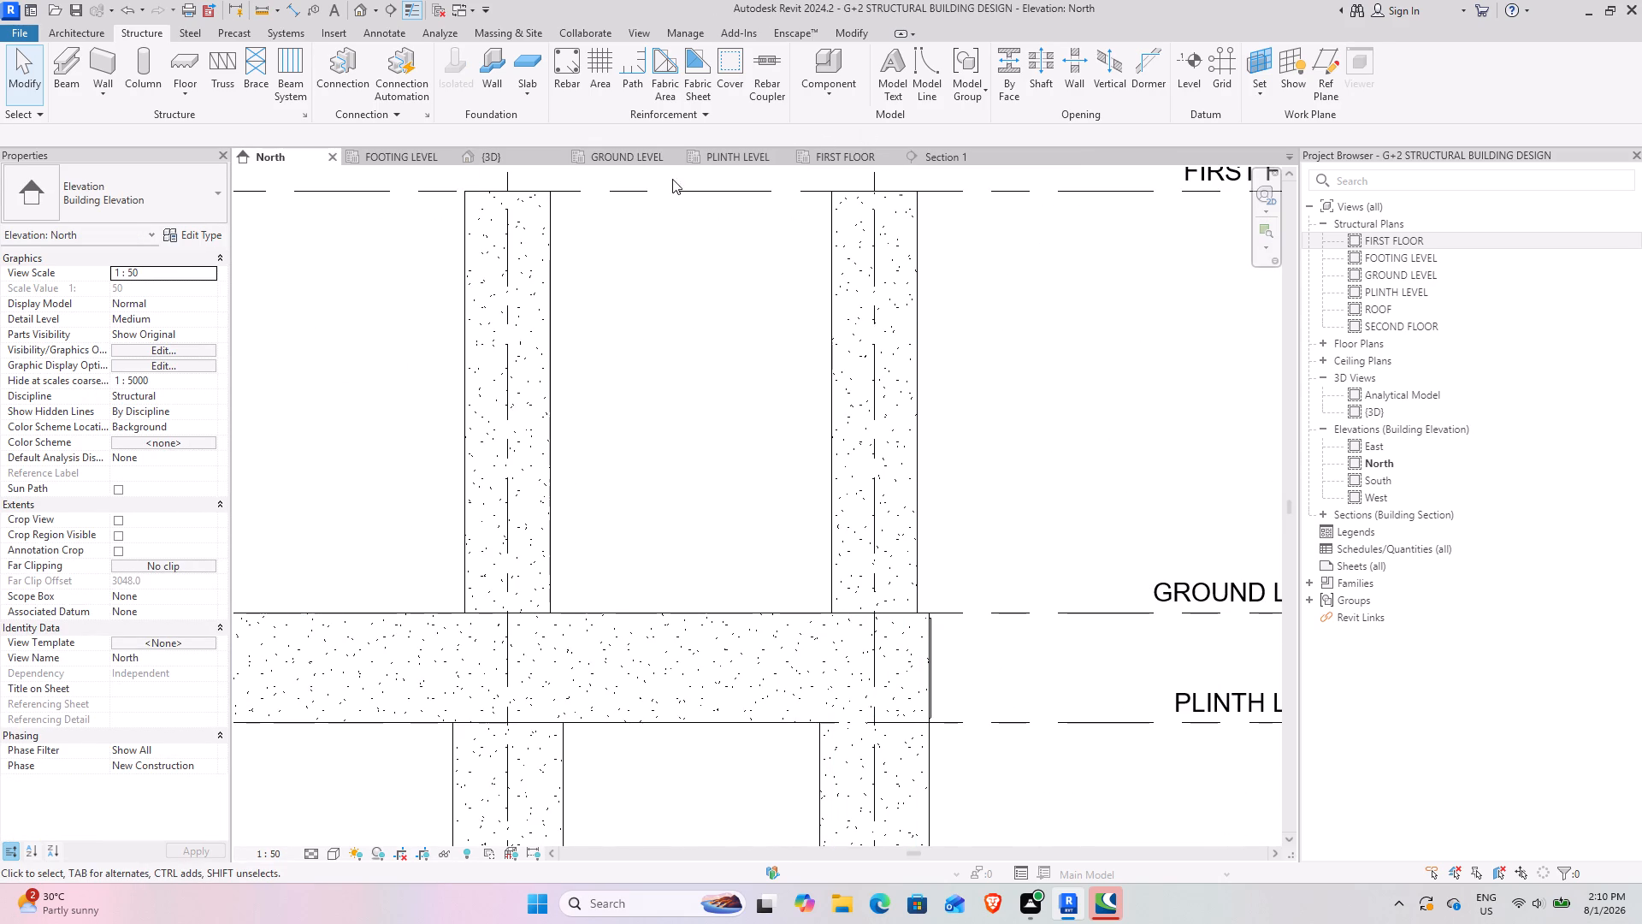
{"action": "left_click", "coordinate": [712, 157]}
{"action": "scroll", "coordinate": [619, 625], "scroll_direction": "down", "scroll_amount": 5}
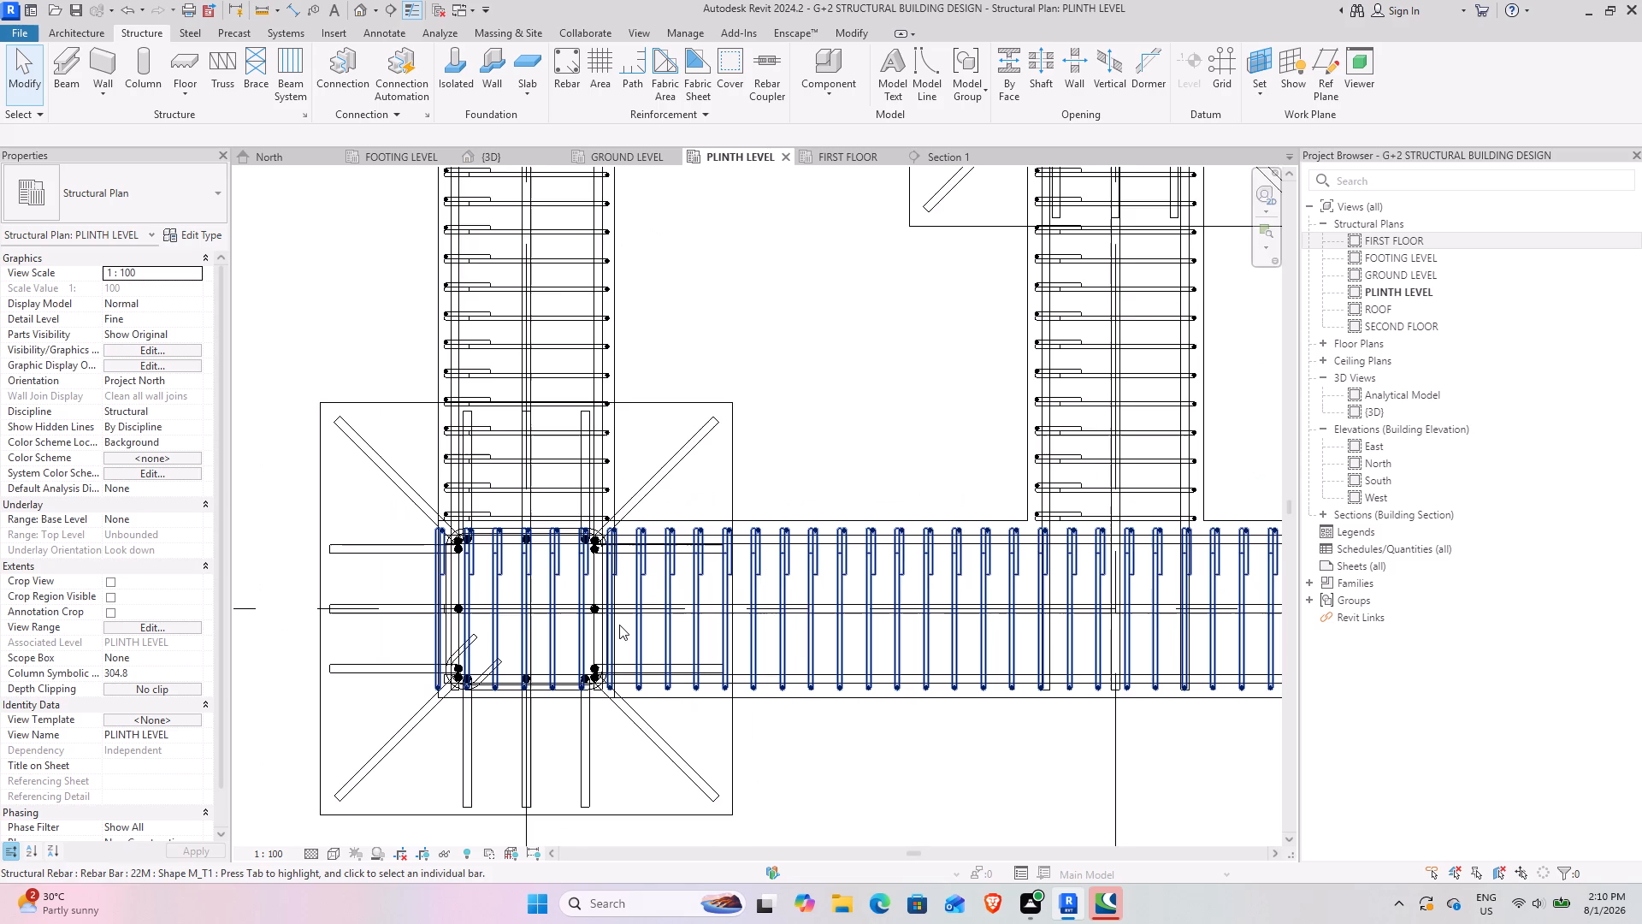
{"action": "scroll", "coordinate": [619, 625], "scroll_direction": "down", "scroll_amount": 1}
{"action": "middle_click_drag", "start_coordinate": [566, 646], "coordinate": [555, 507]}
{"action": "scroll", "coordinate": [543, 445], "scroll_direction": "up", "scroll_amount": 6}
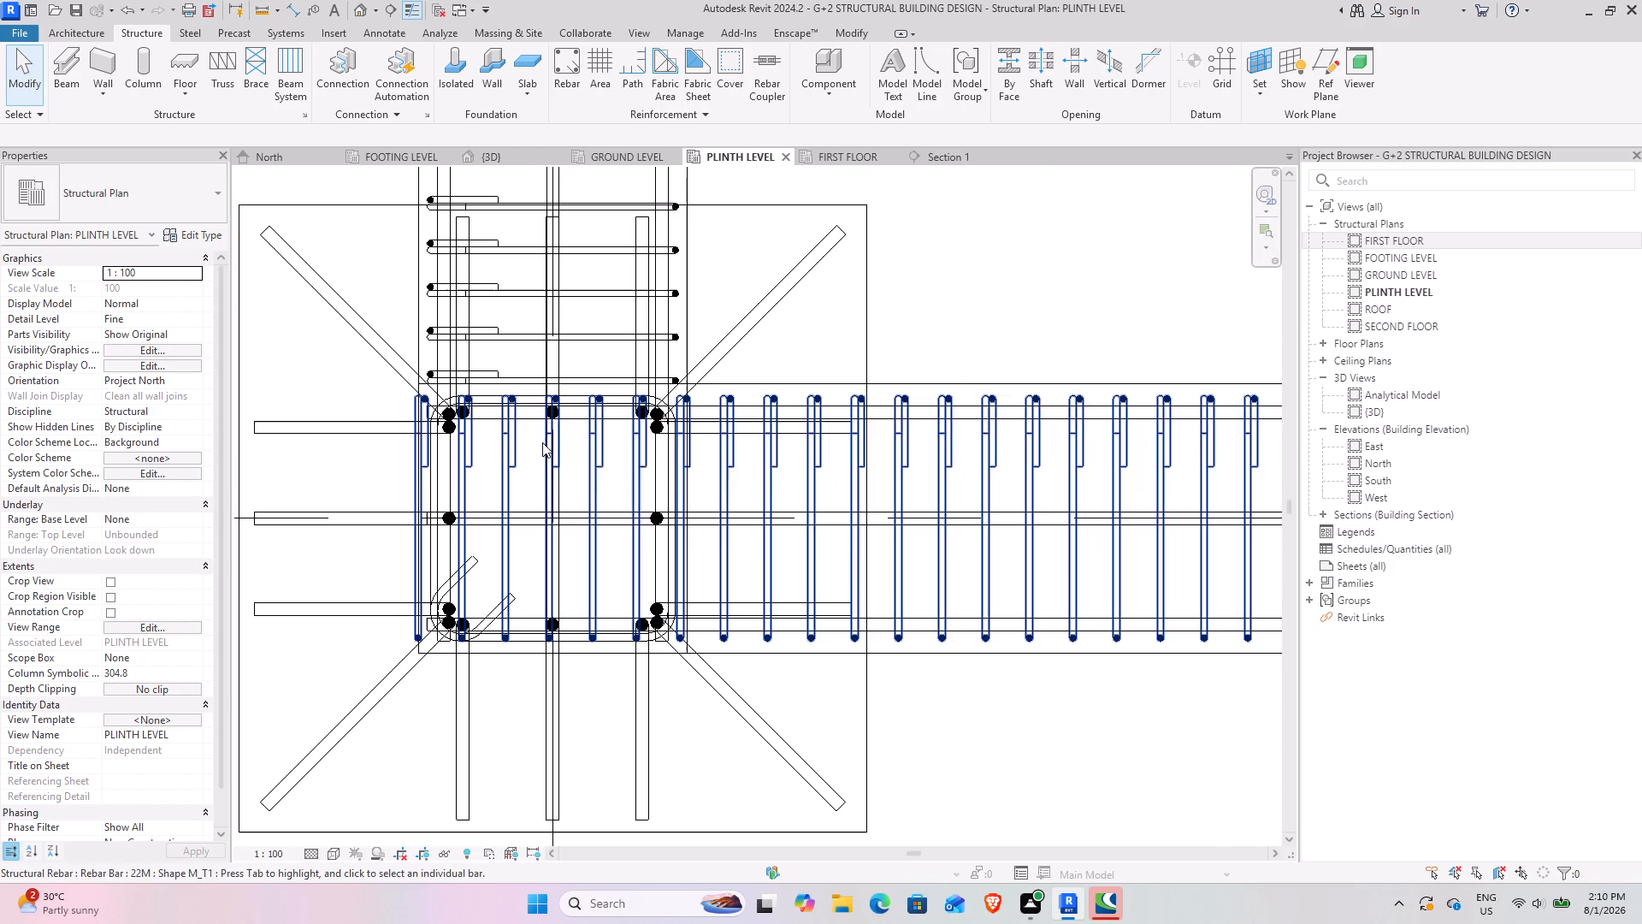
{"action": "scroll", "coordinate": [529, 442], "scroll_direction": "down", "scroll_amount": 2}
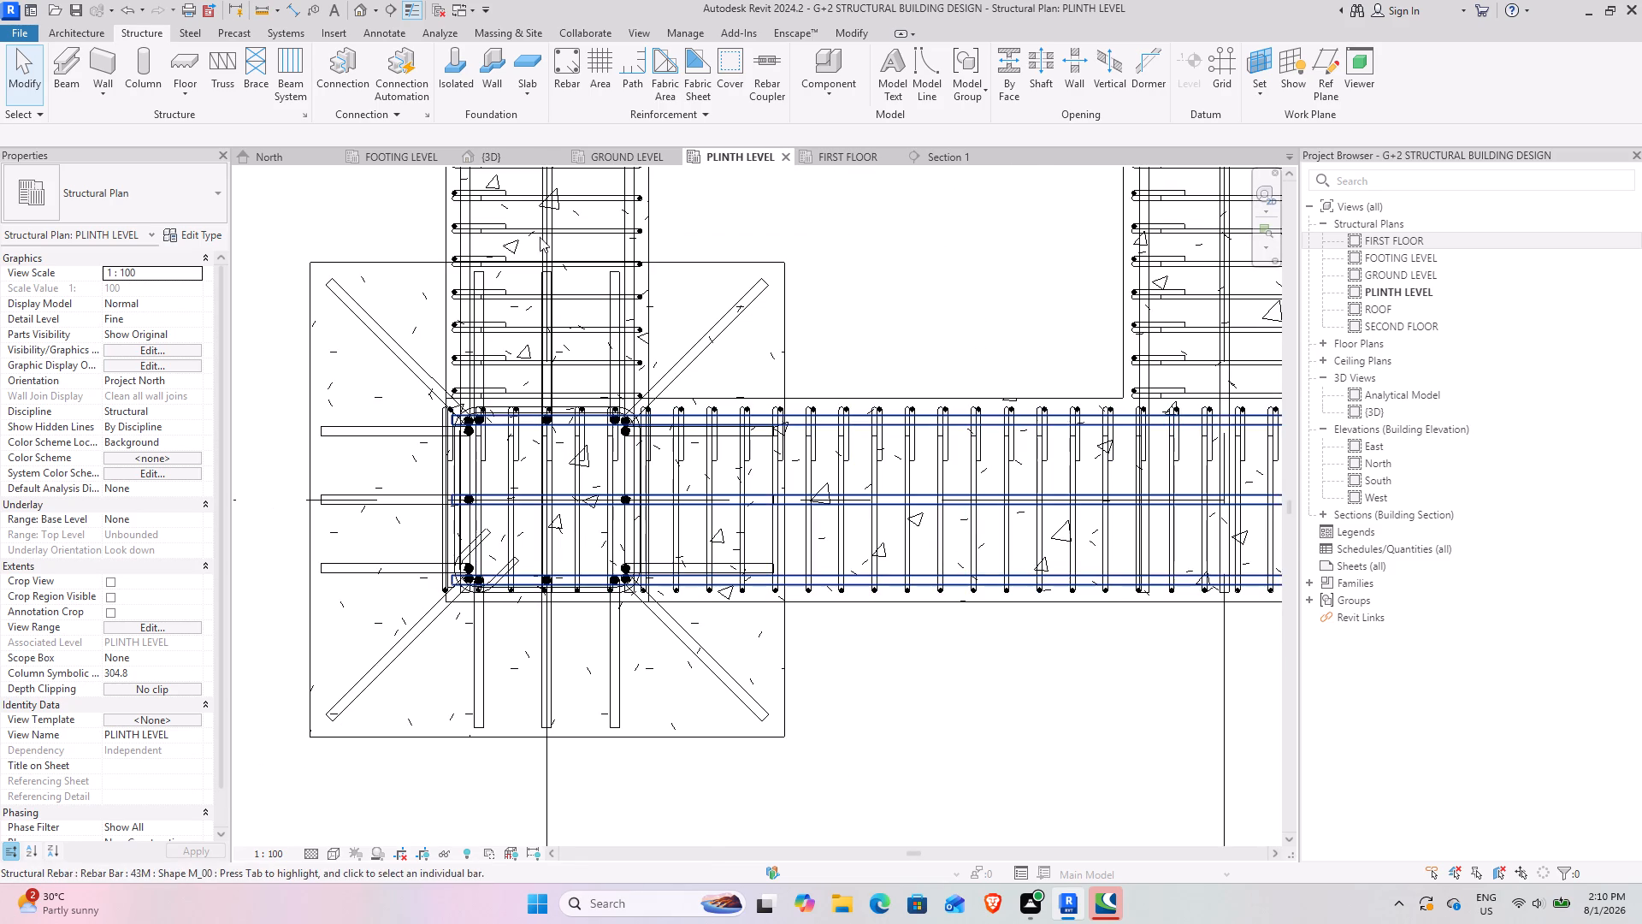
{"action": "left_click", "coordinate": [604, 149]}
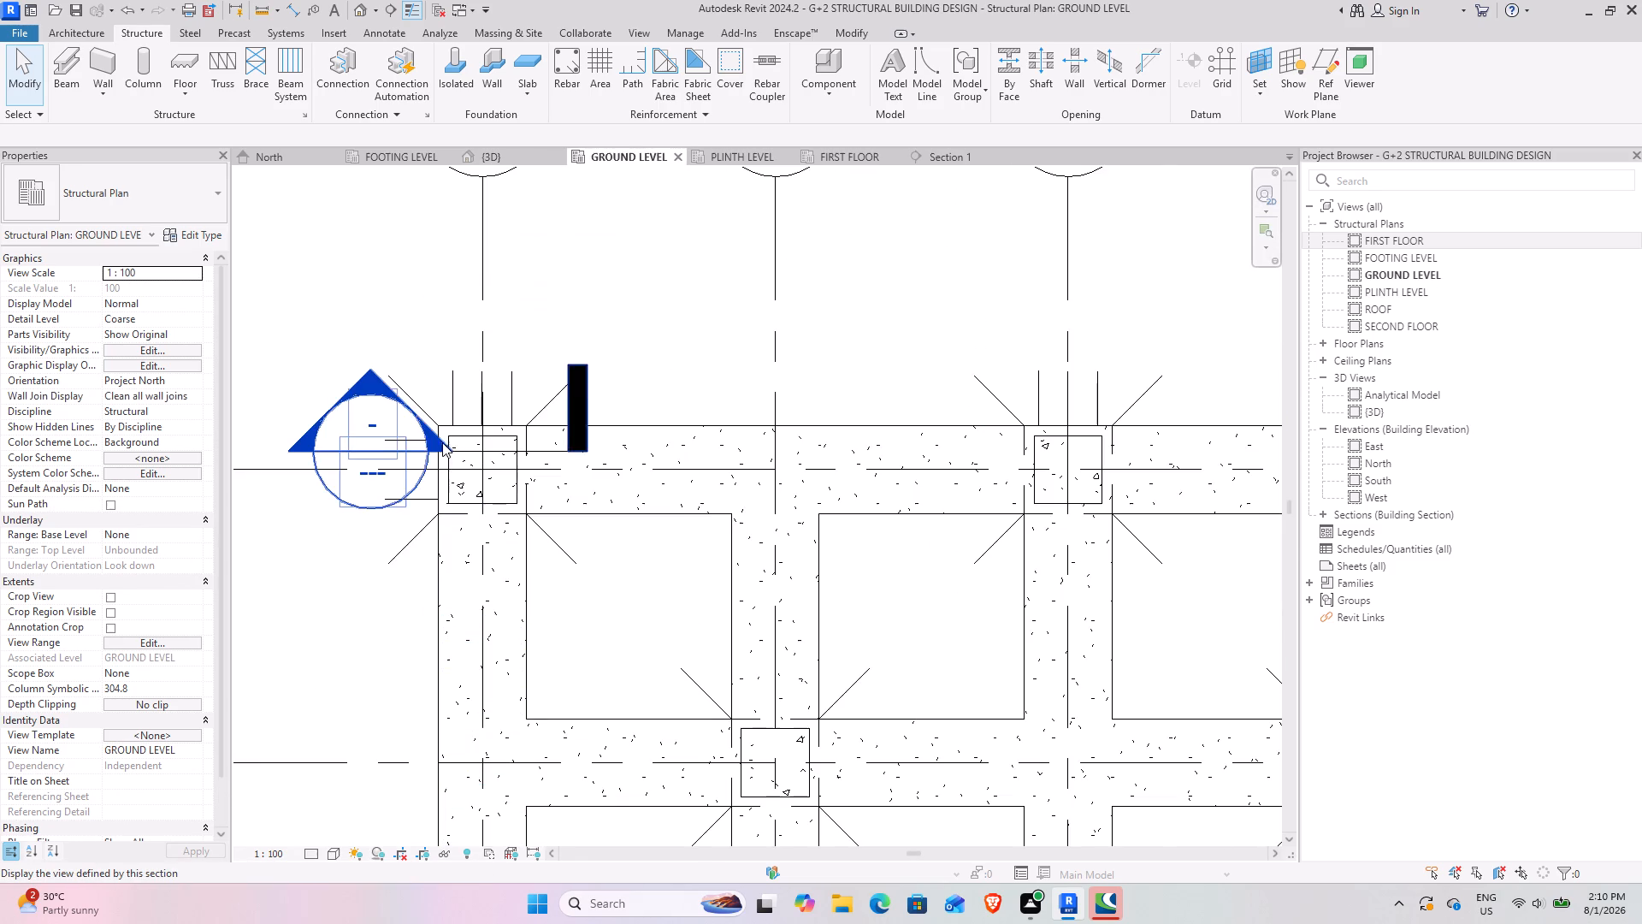
{"action": "scroll", "coordinate": [440, 441], "scroll_direction": "up", "scroll_amount": 5}
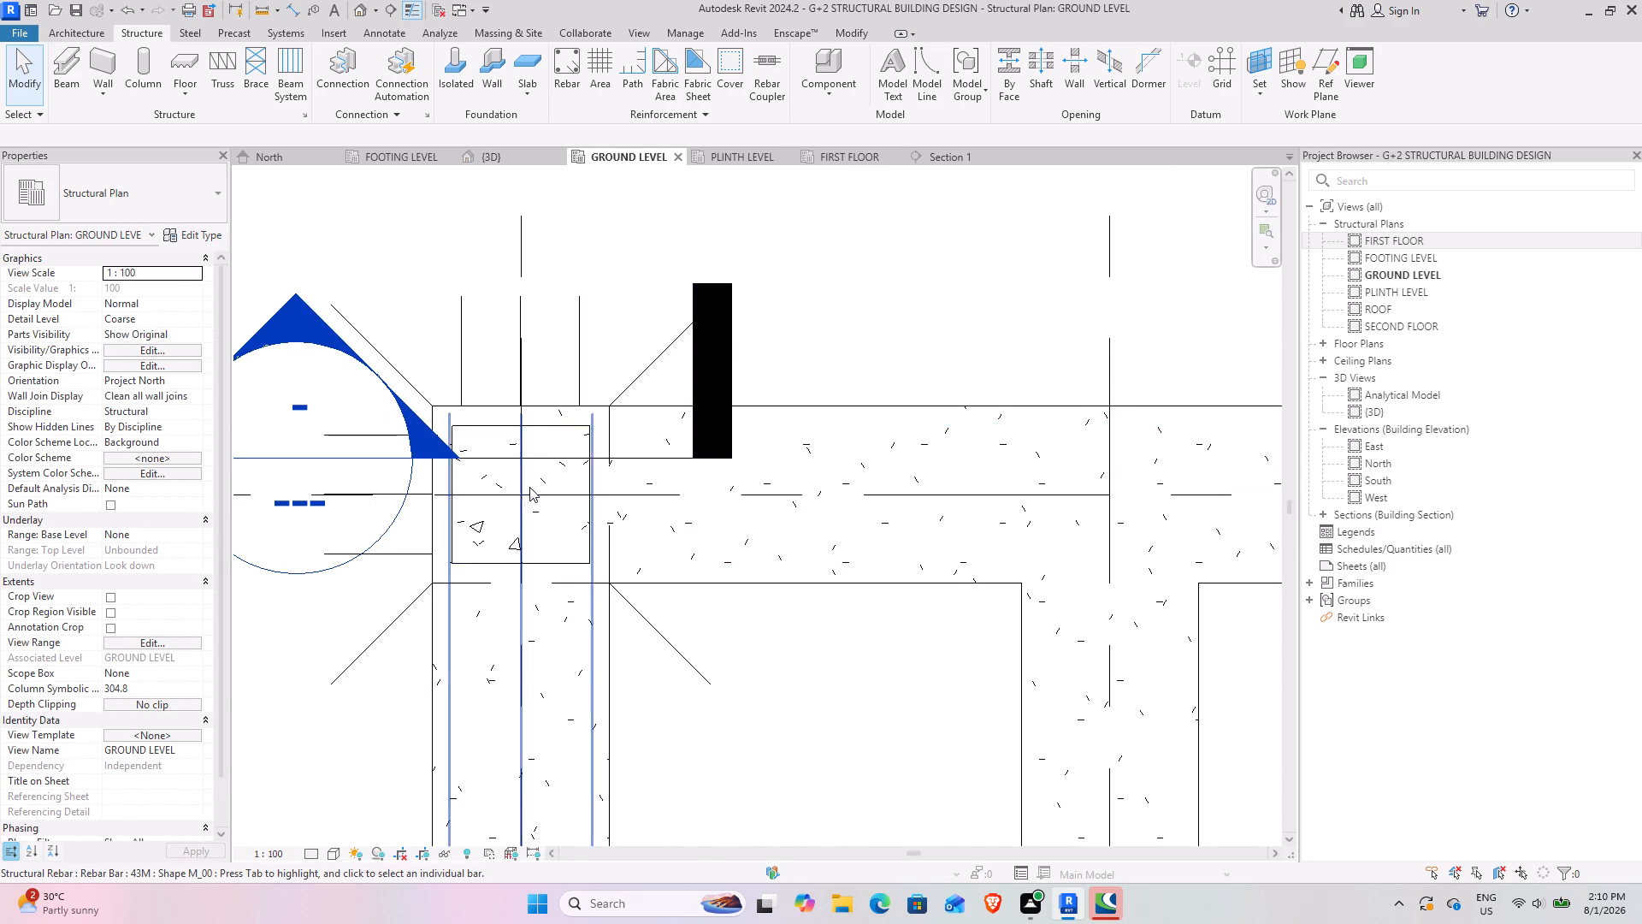
{"action": "scroll", "coordinate": [505, 394], "scroll_direction": "up", "scroll_amount": 3}
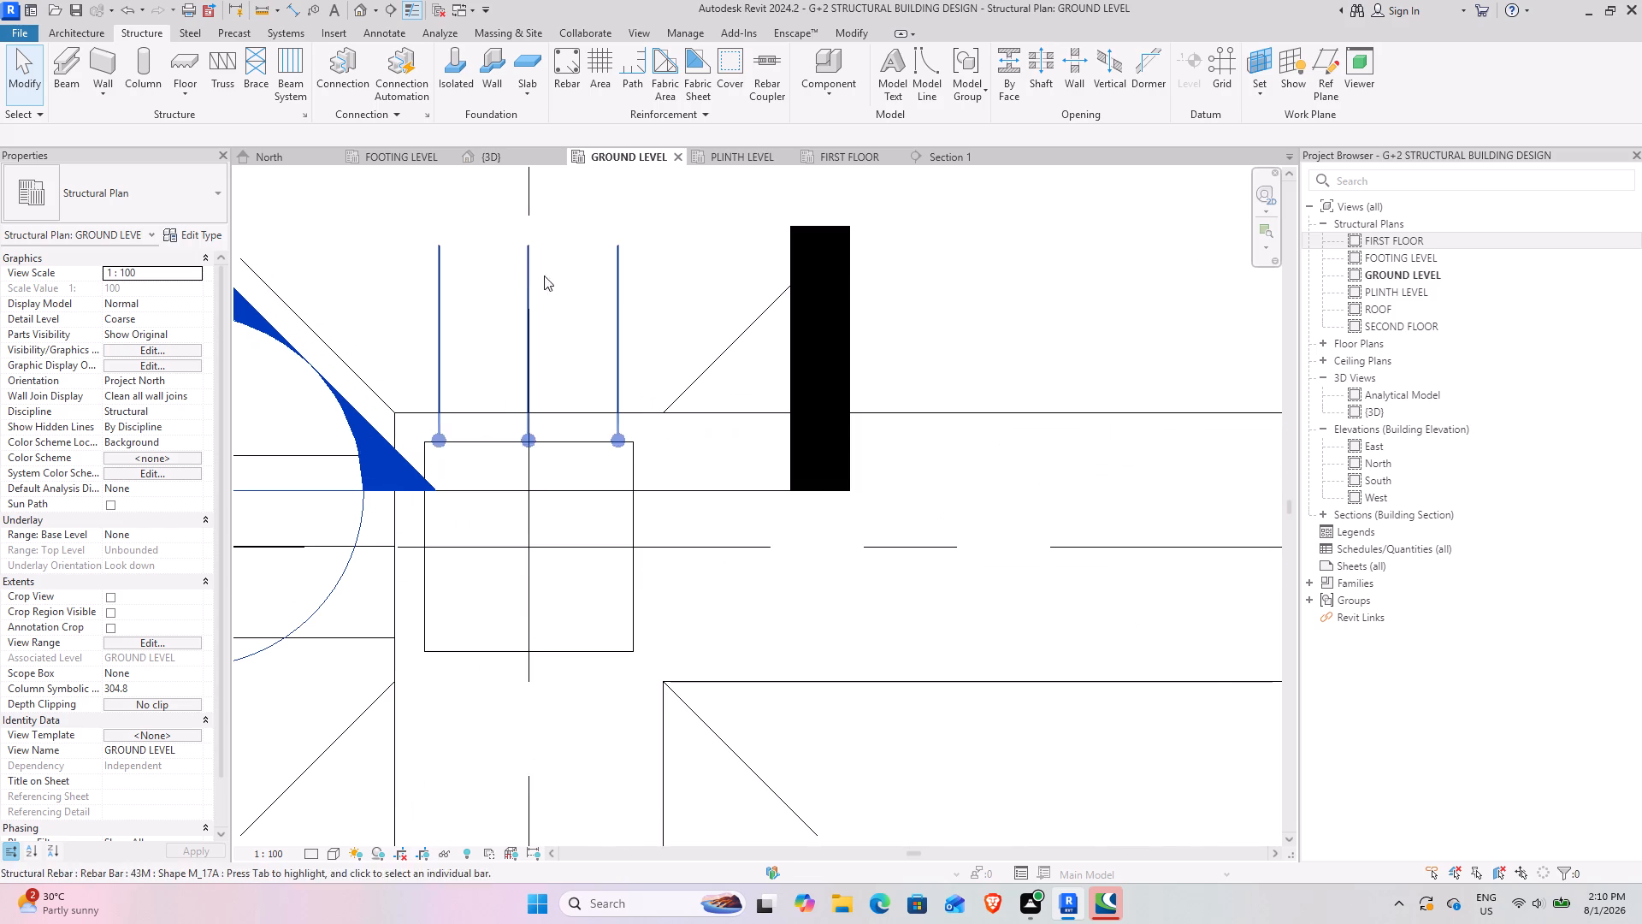
Check the rebar cover setting of the corner column in the GROUND LEVEL plan.
{"action": "left_click", "coordinate": [728, 81]}
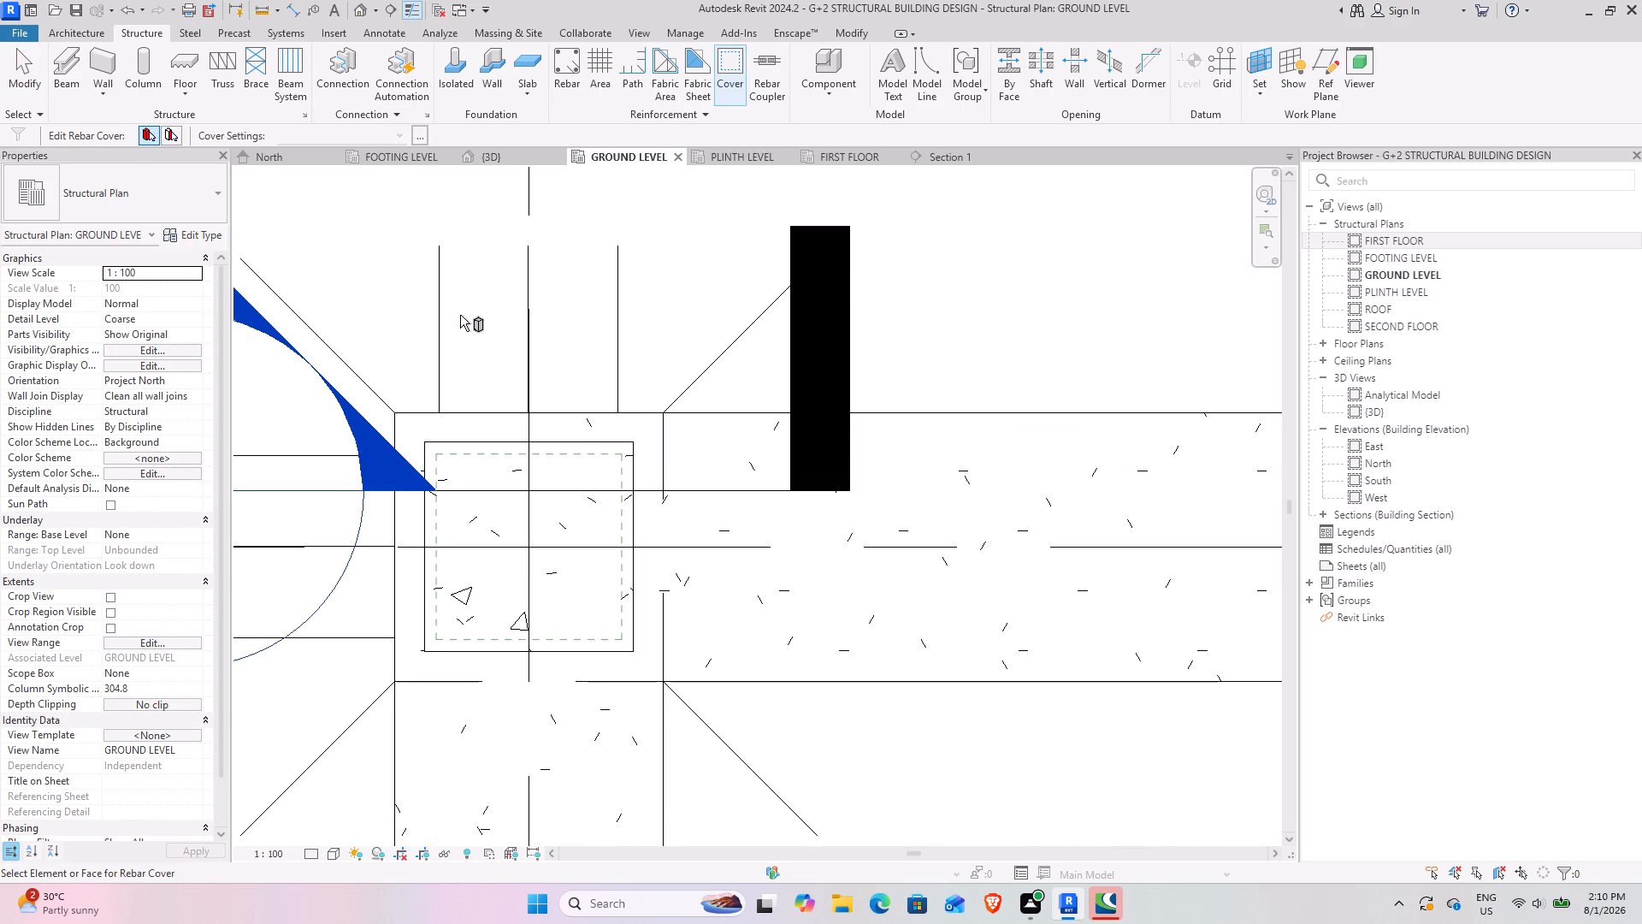
{"action": "left_click", "coordinate": [586, 444]}
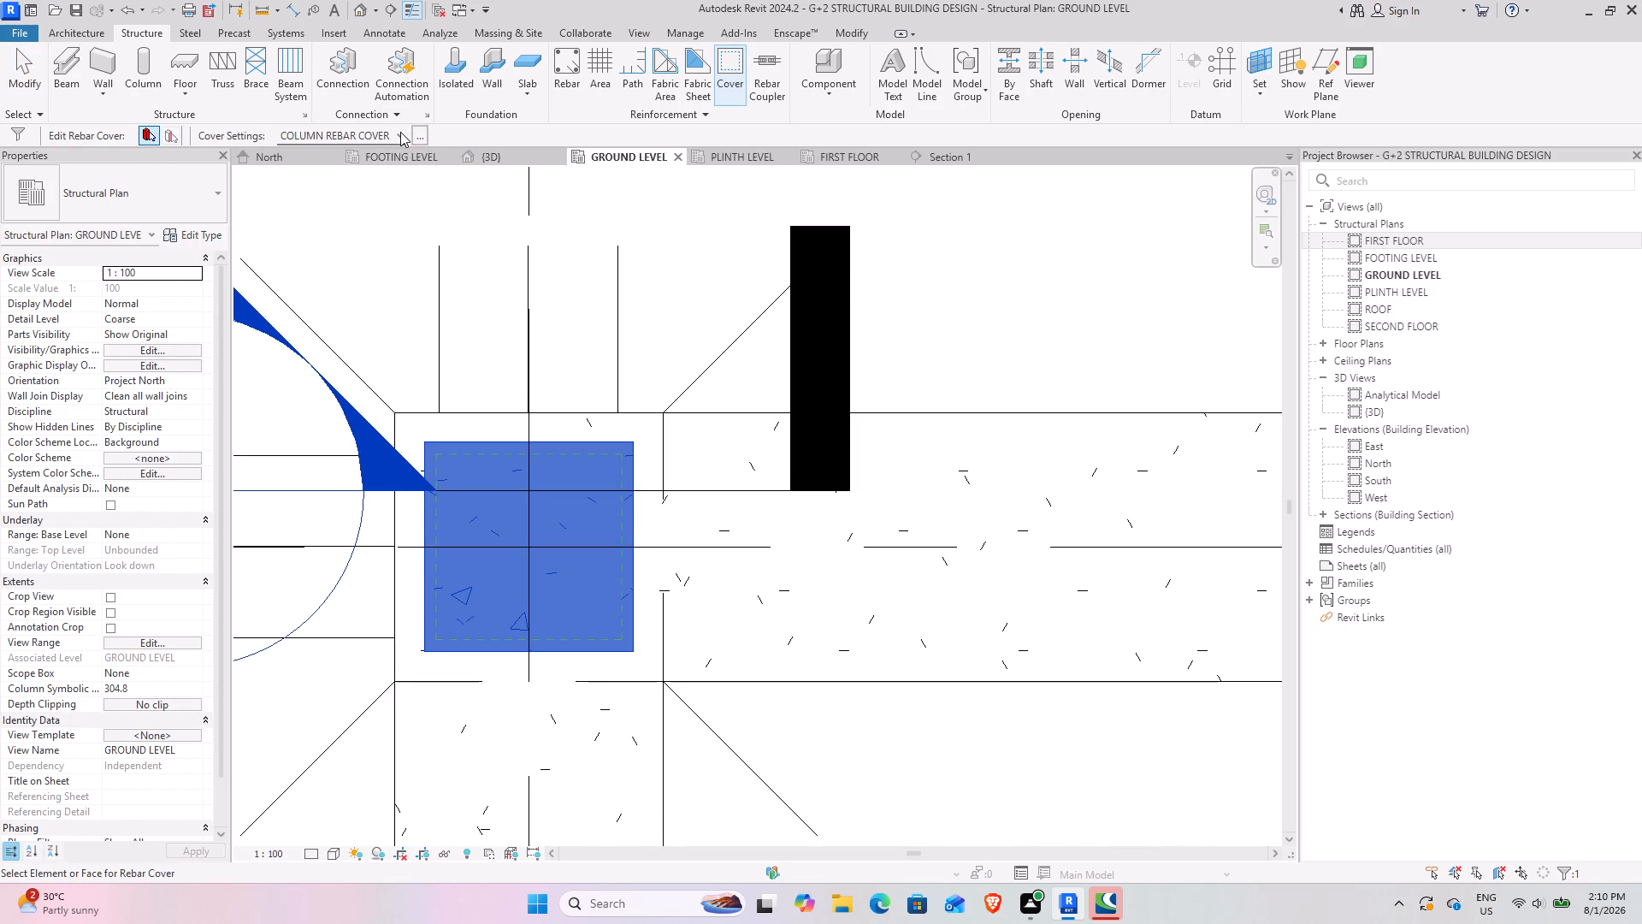
{"action": "left_click", "coordinate": [546, 512]}
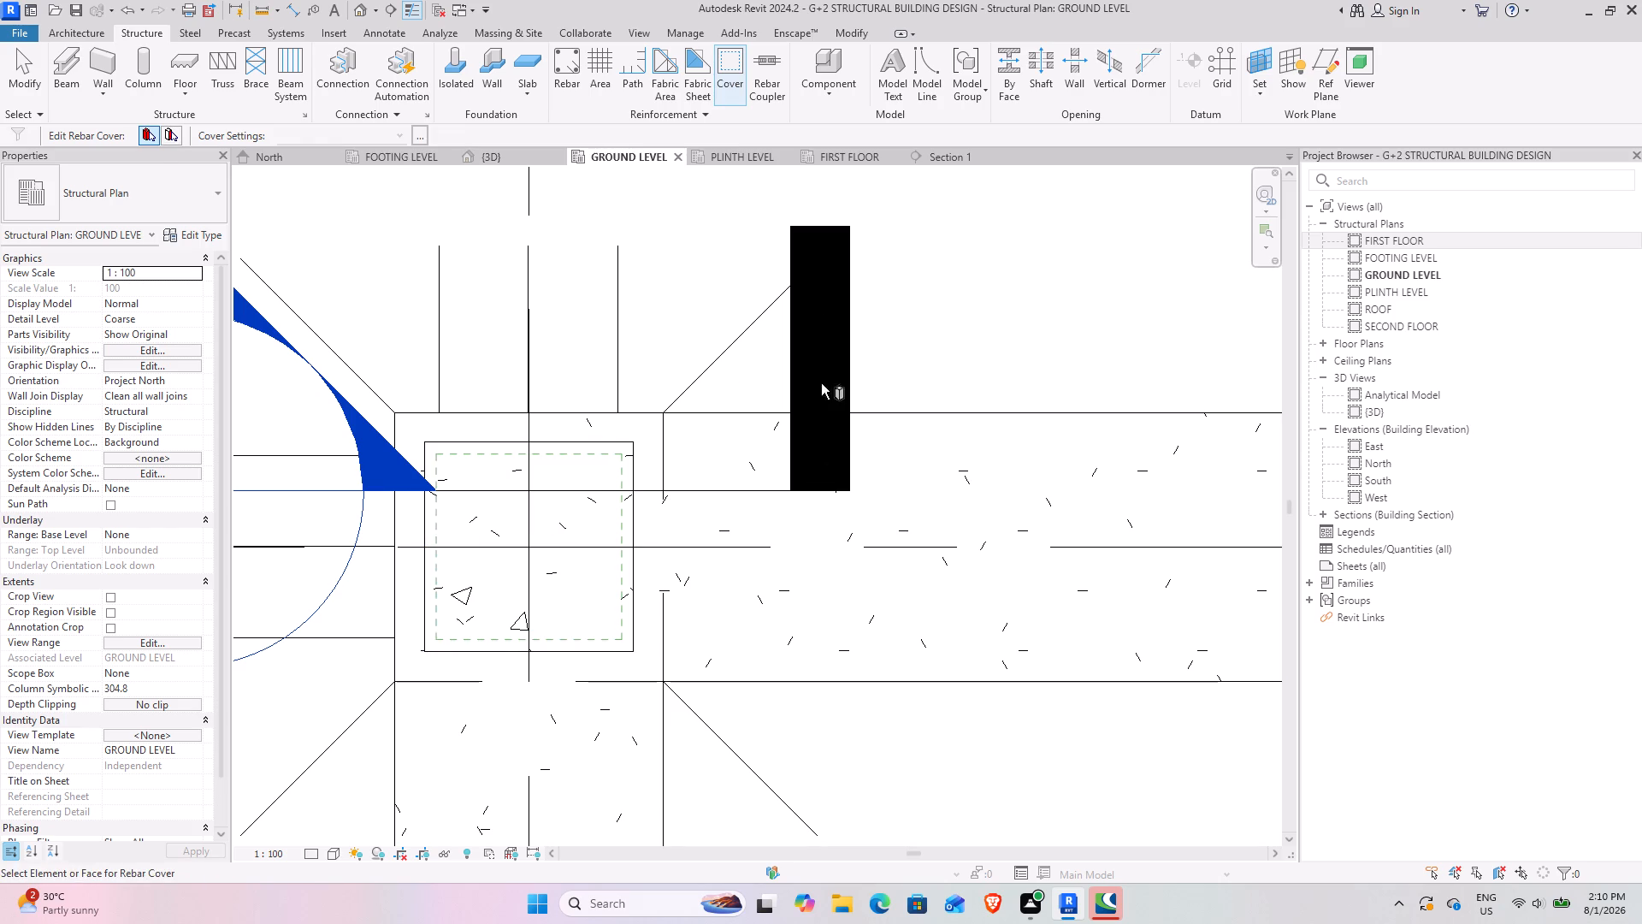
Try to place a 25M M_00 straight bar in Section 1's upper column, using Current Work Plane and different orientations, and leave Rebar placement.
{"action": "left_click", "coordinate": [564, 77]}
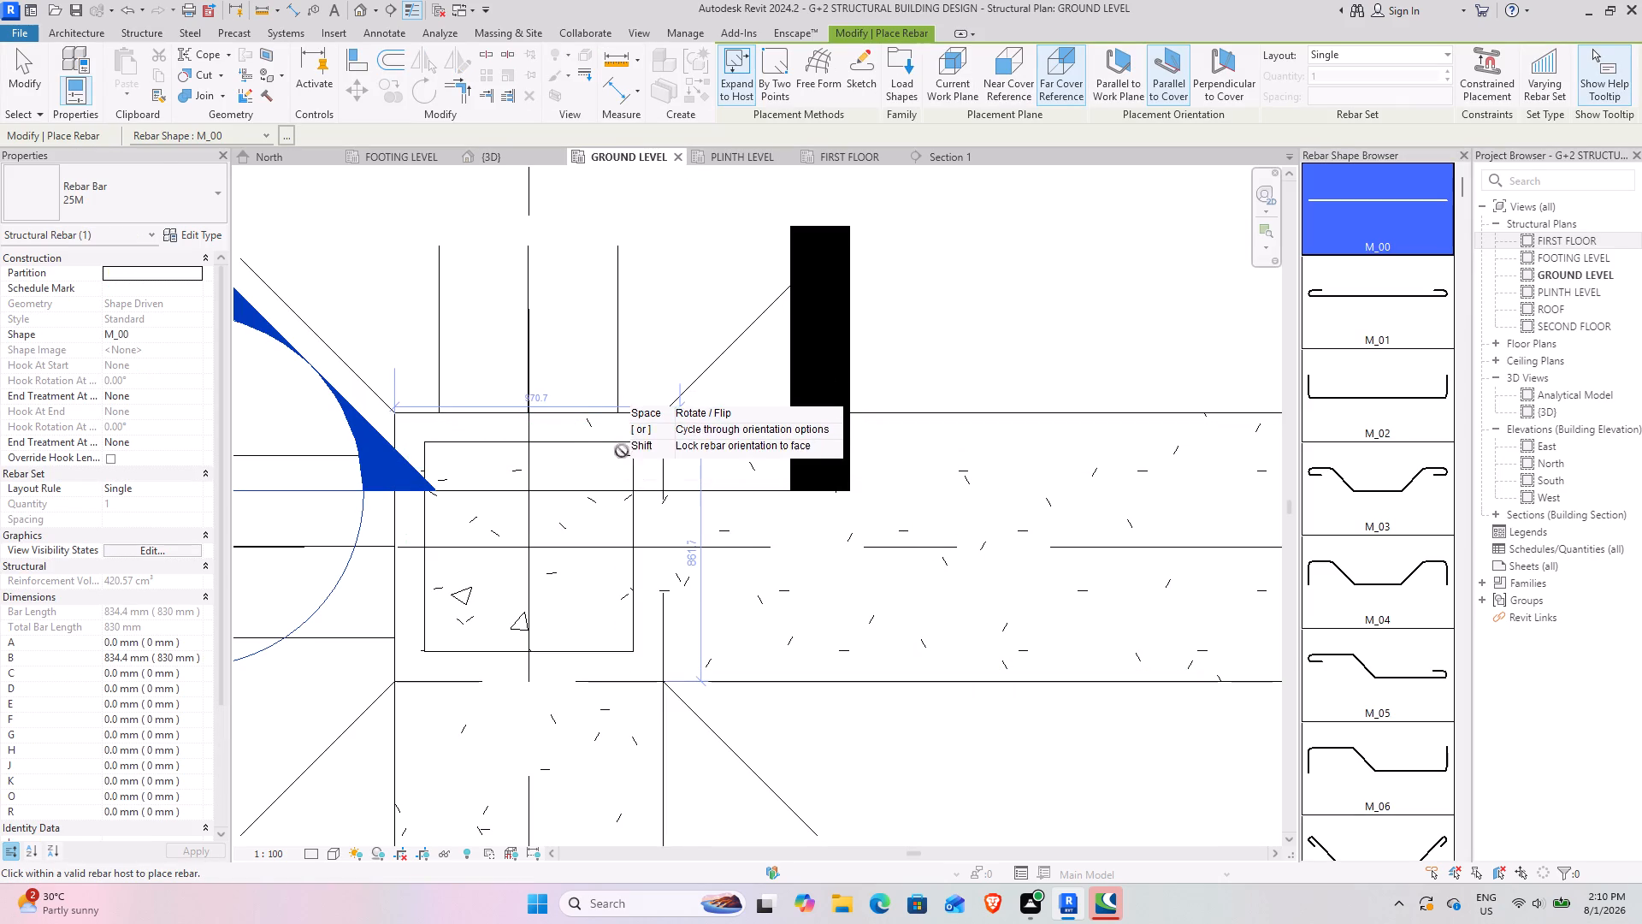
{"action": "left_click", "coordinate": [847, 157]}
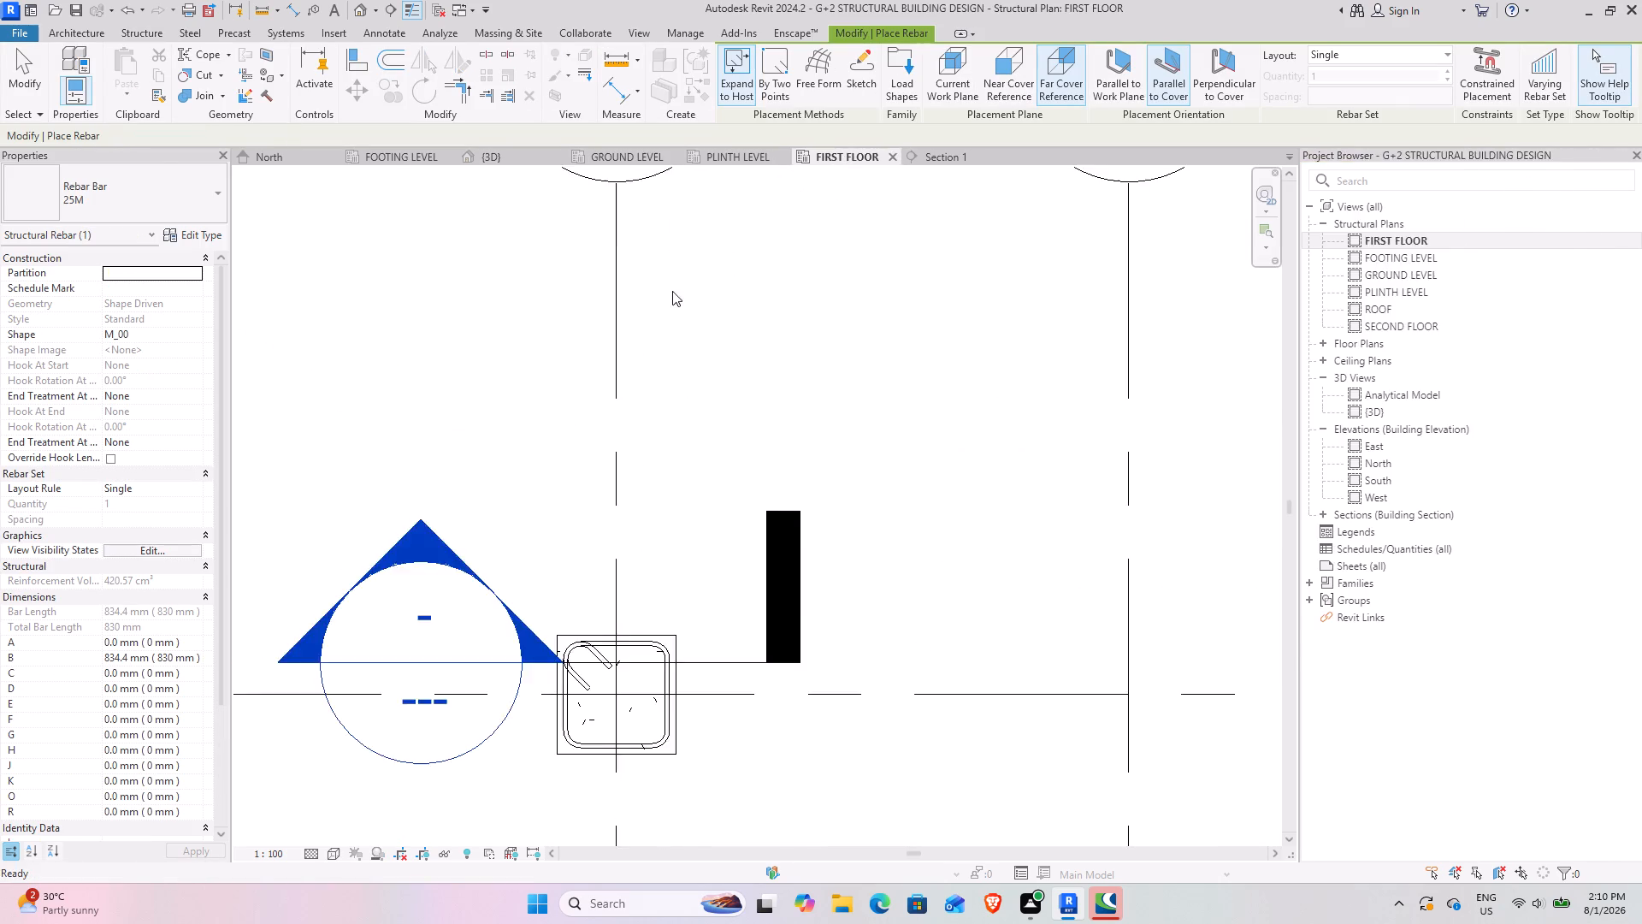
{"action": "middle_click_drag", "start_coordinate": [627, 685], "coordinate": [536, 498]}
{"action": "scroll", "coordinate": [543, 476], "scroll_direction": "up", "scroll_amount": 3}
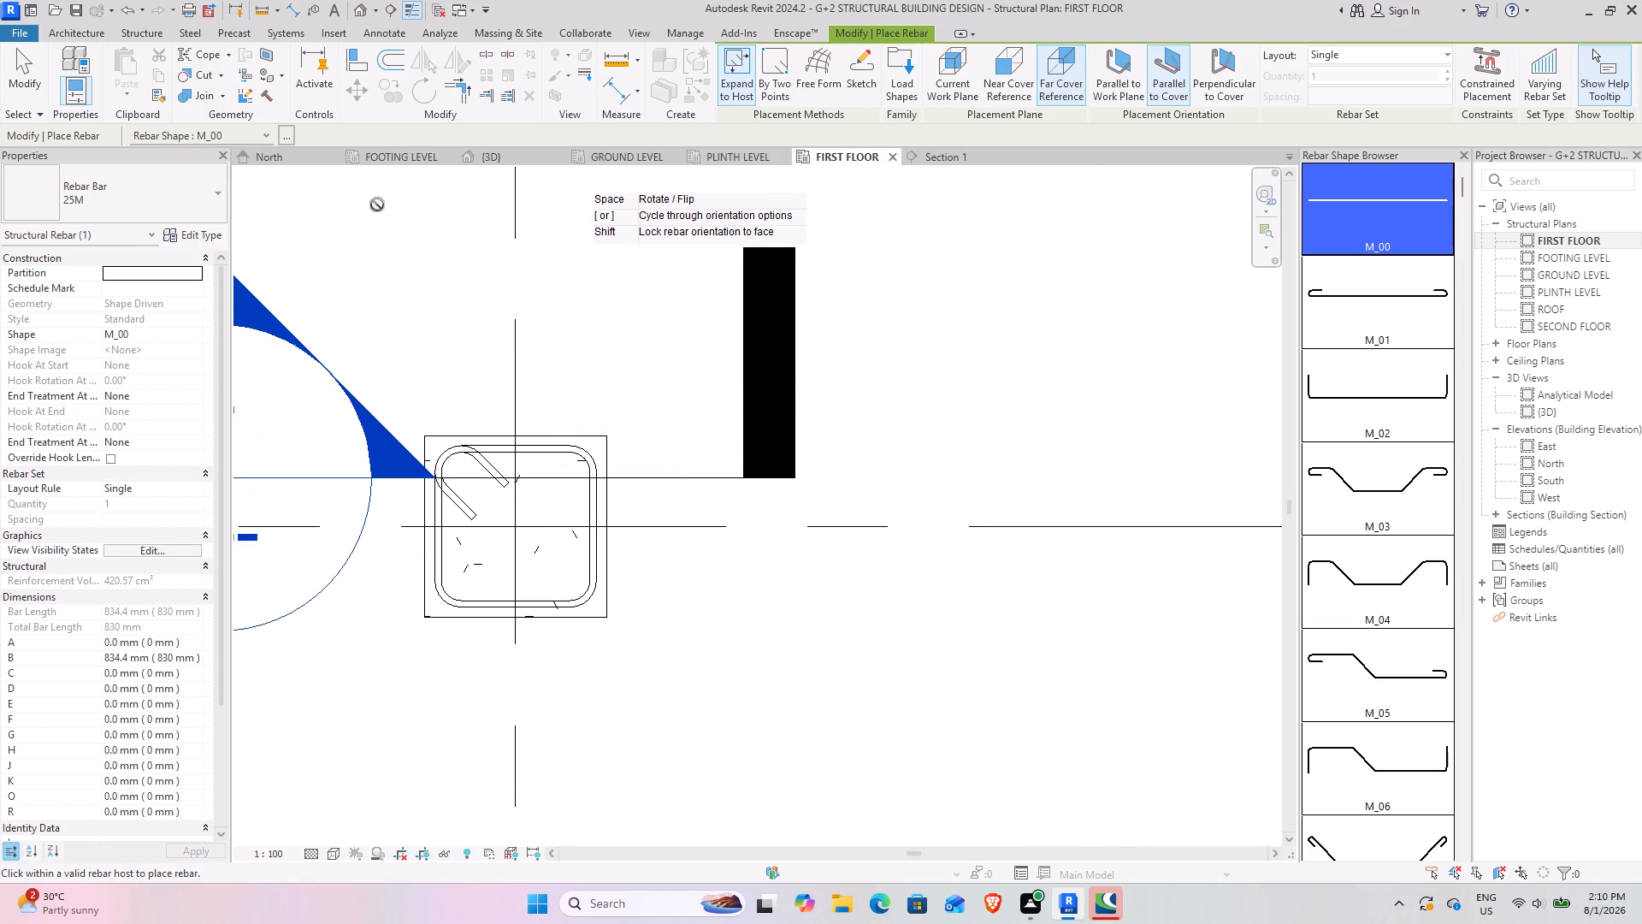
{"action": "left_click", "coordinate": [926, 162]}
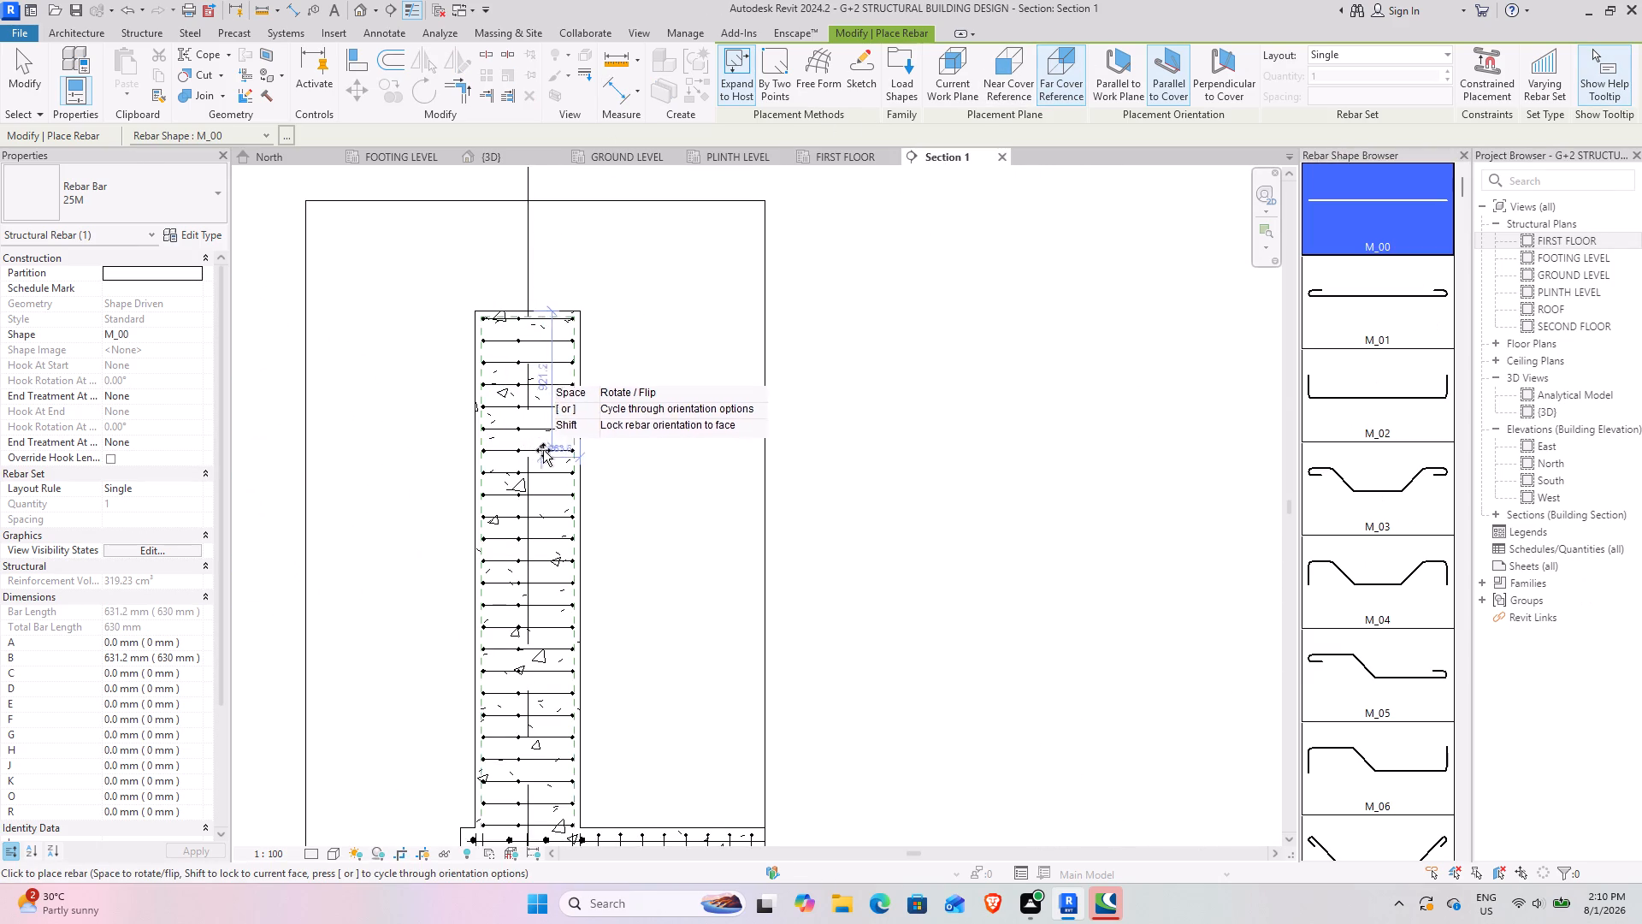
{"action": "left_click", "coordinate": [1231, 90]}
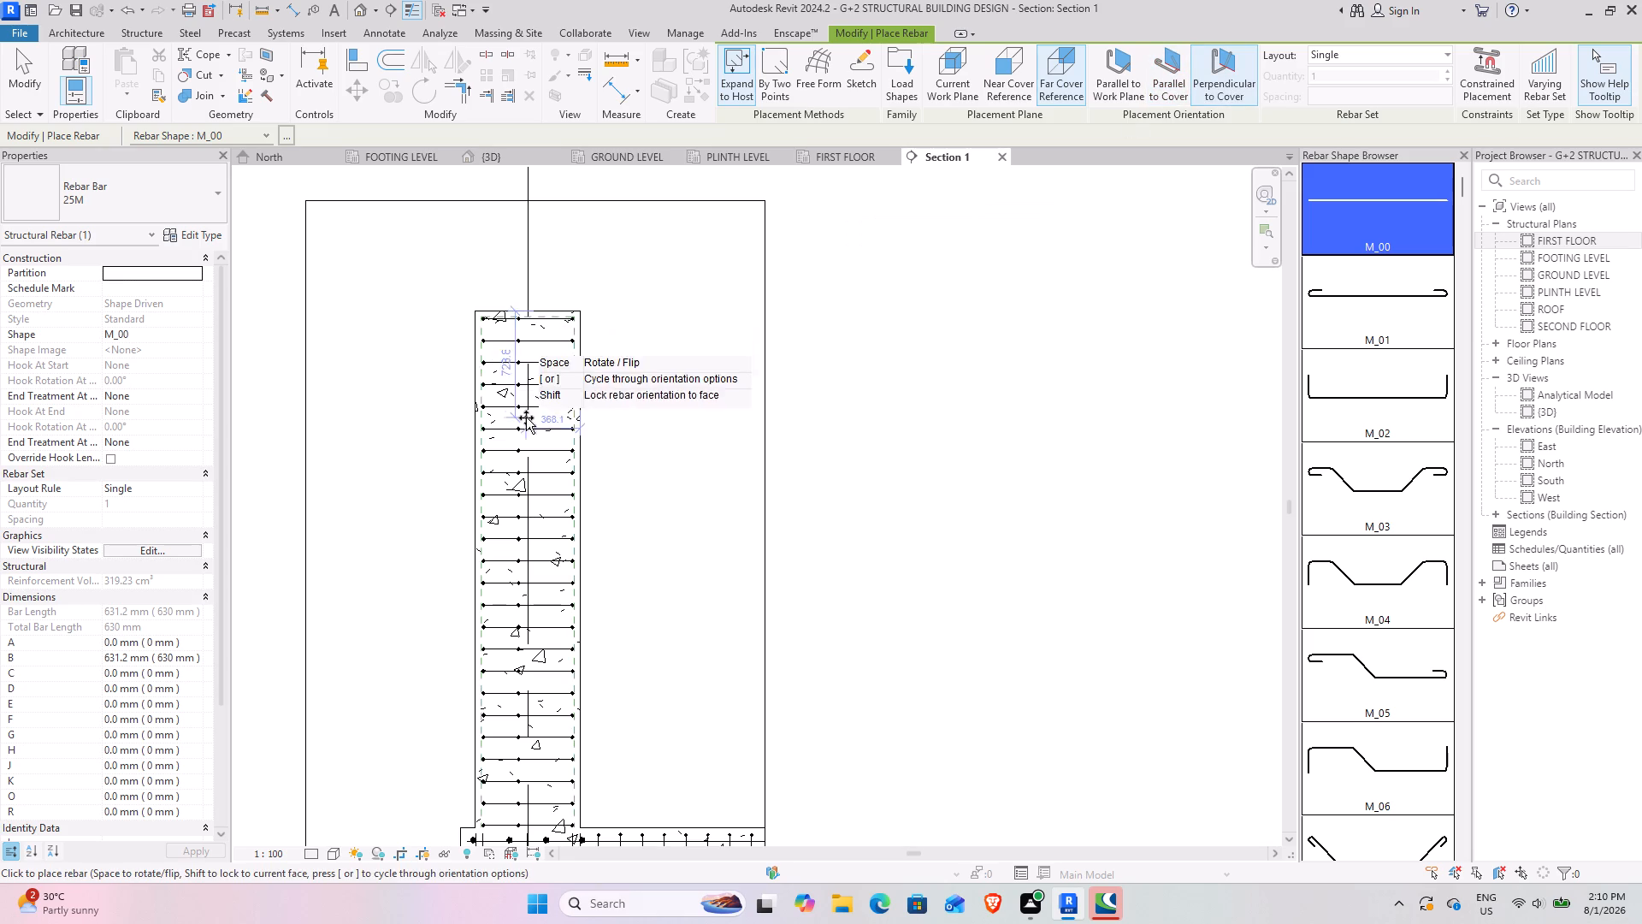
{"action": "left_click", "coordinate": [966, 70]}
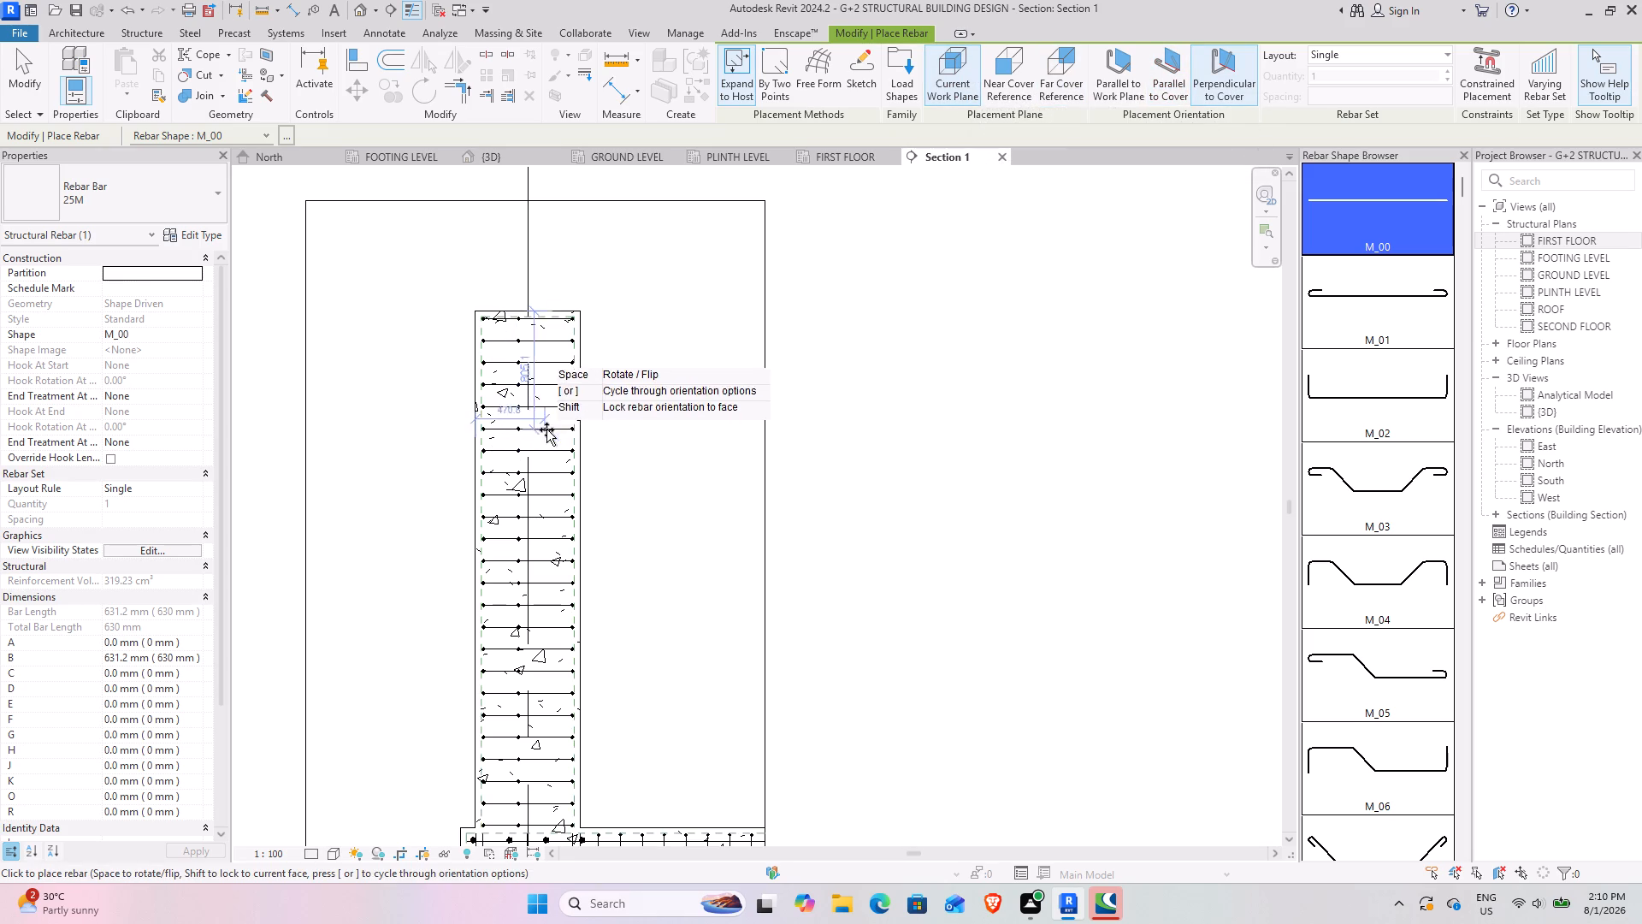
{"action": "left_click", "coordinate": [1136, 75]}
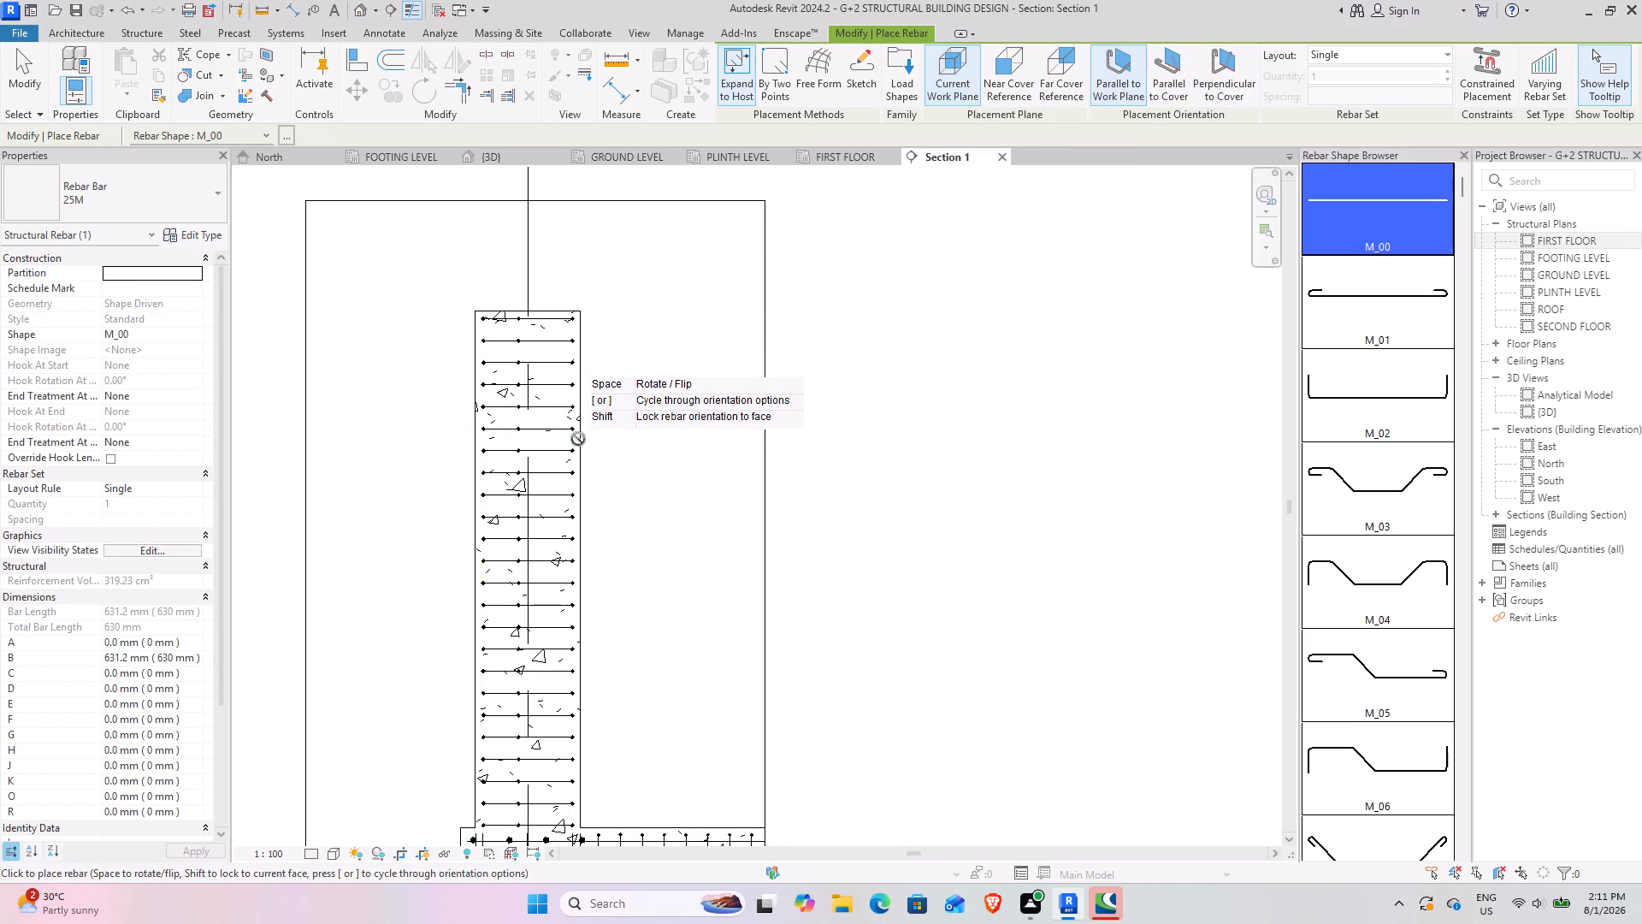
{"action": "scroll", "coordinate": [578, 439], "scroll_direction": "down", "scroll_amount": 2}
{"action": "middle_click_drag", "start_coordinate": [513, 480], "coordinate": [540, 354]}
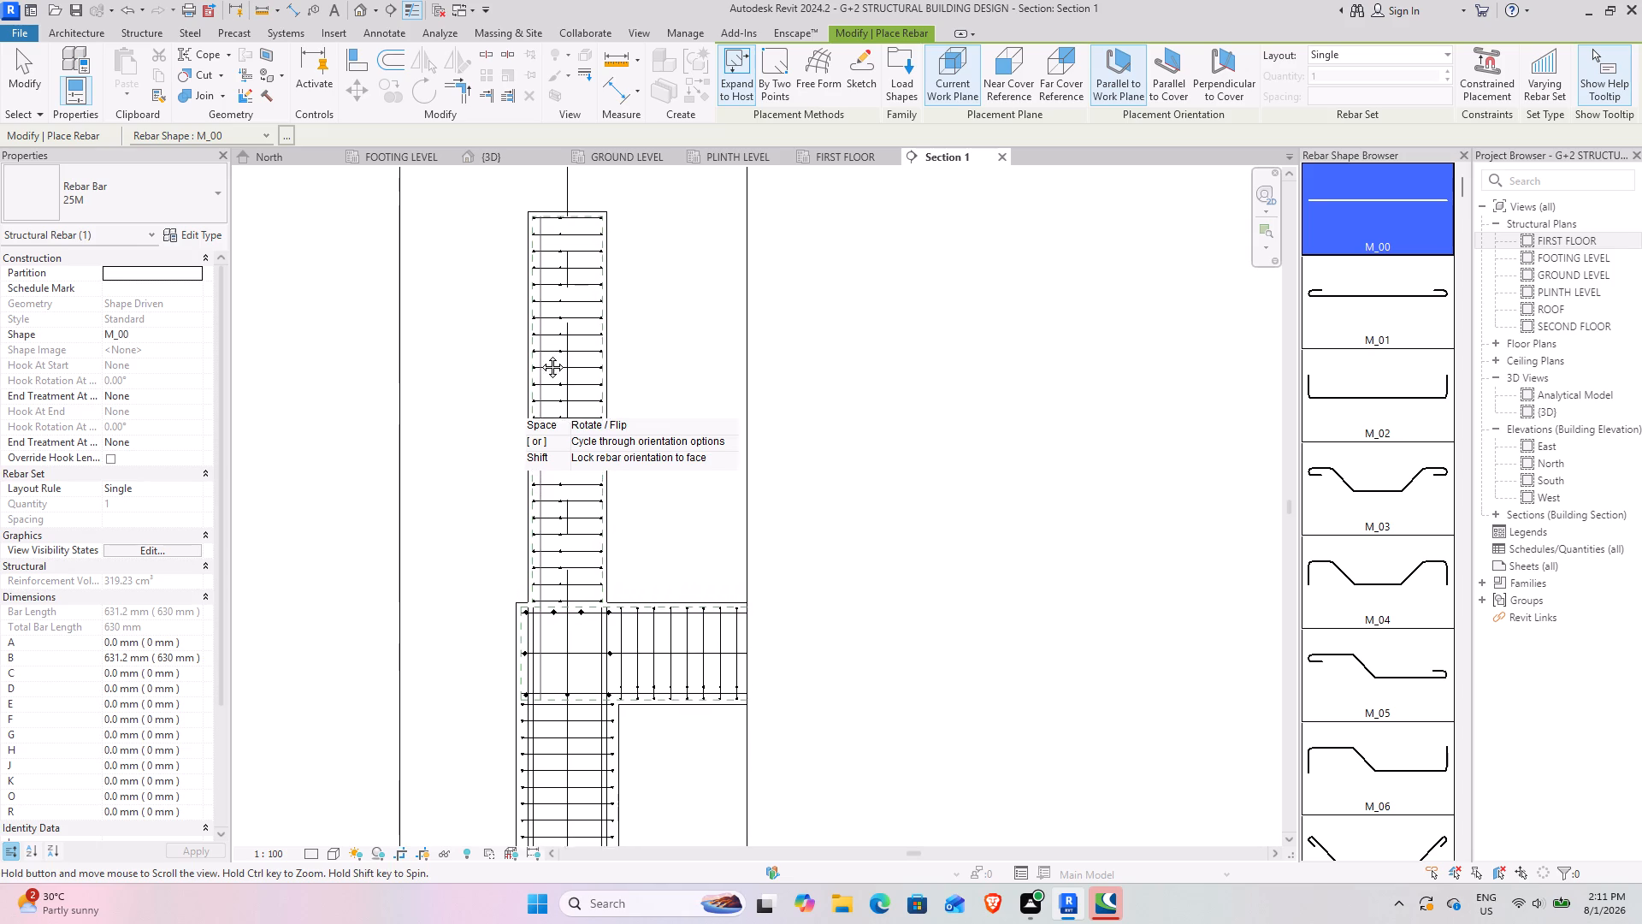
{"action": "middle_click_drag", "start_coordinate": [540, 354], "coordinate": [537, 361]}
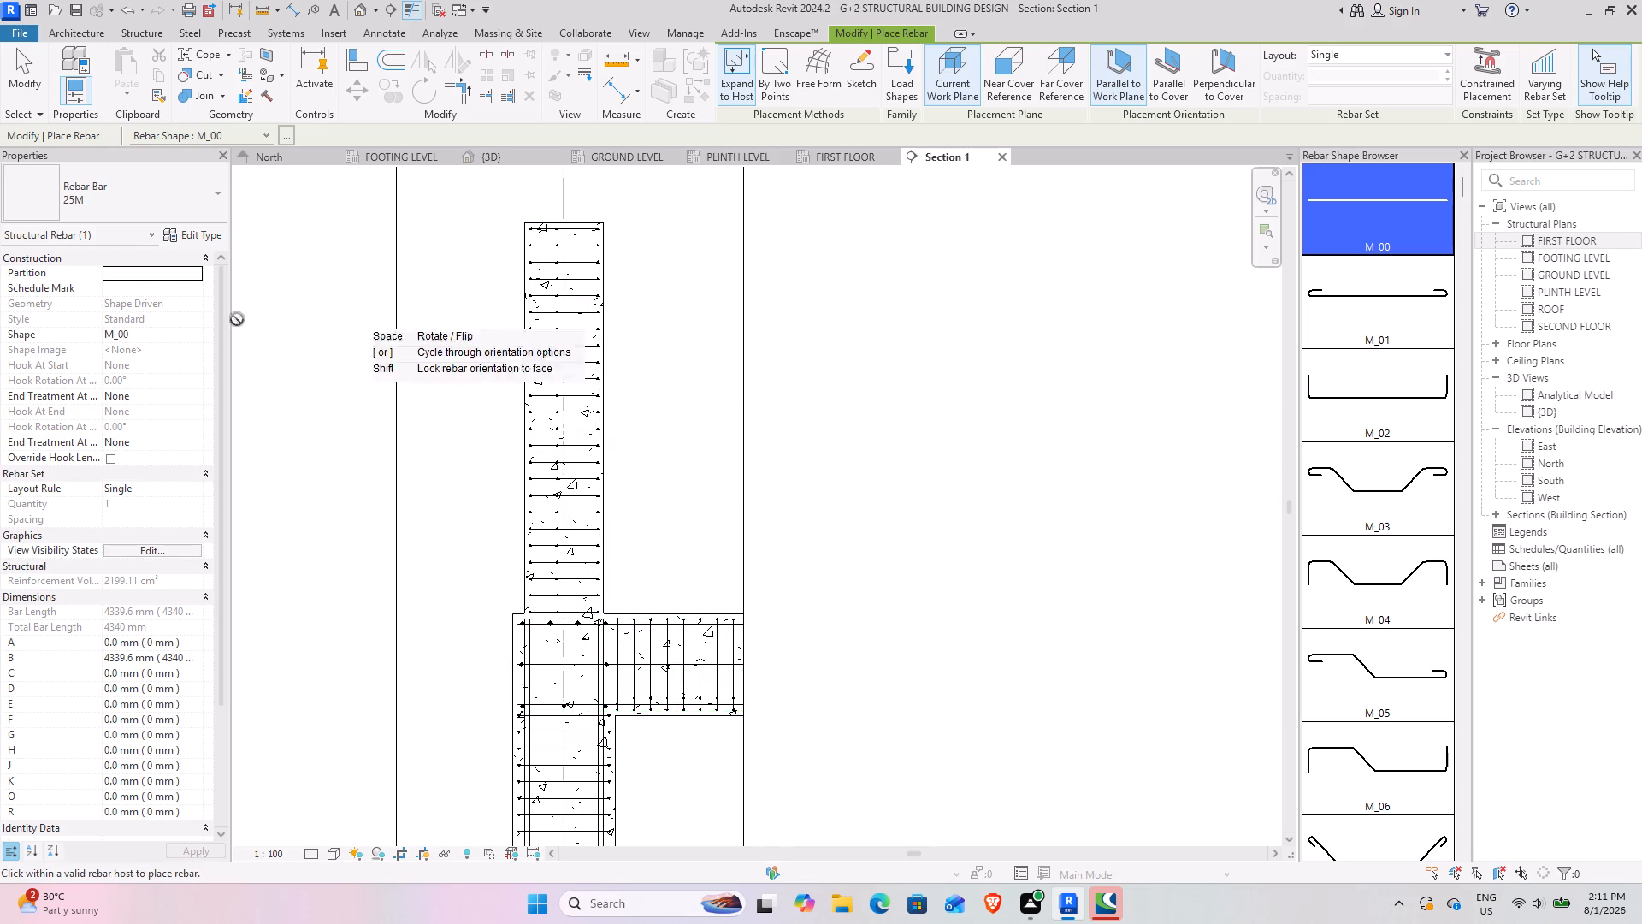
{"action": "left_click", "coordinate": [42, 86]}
Open the sketch of the lower column's 43M M_17A bar set for editing in the East elevation.
{"action": "middle_click_drag", "start_coordinate": [606, 680], "coordinate": [552, 609]}
{"action": "scroll", "coordinate": [483, 668], "scroll_direction": "up", "scroll_amount": 7}
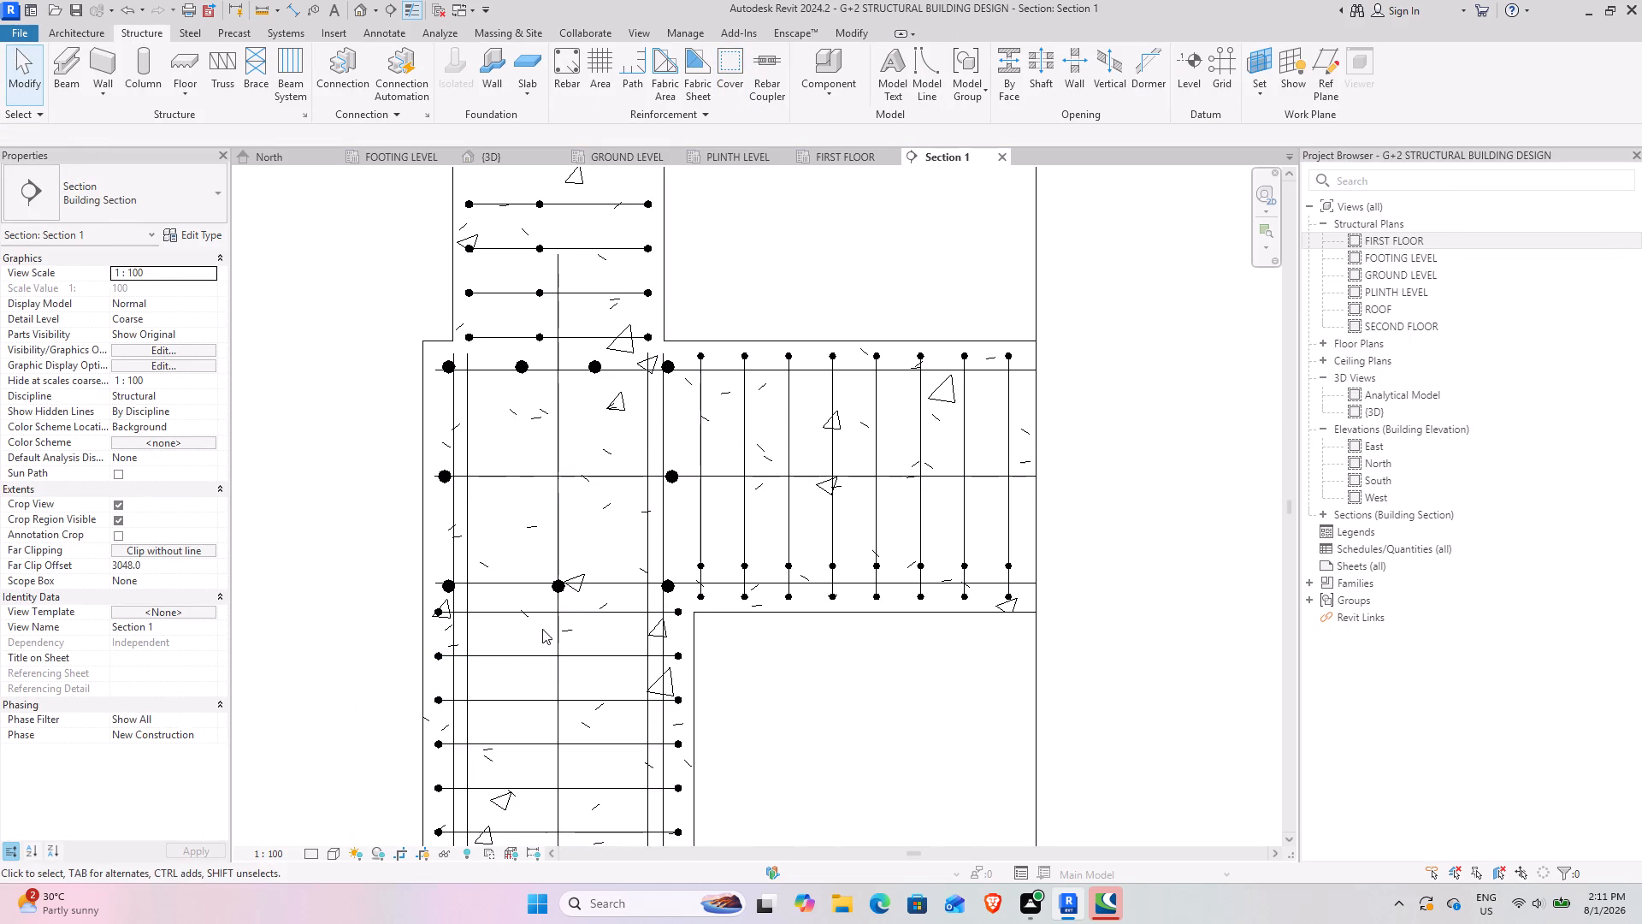
{"action": "left_click", "coordinate": [471, 406]}
{"action": "left_click", "coordinate": [744, 54]}
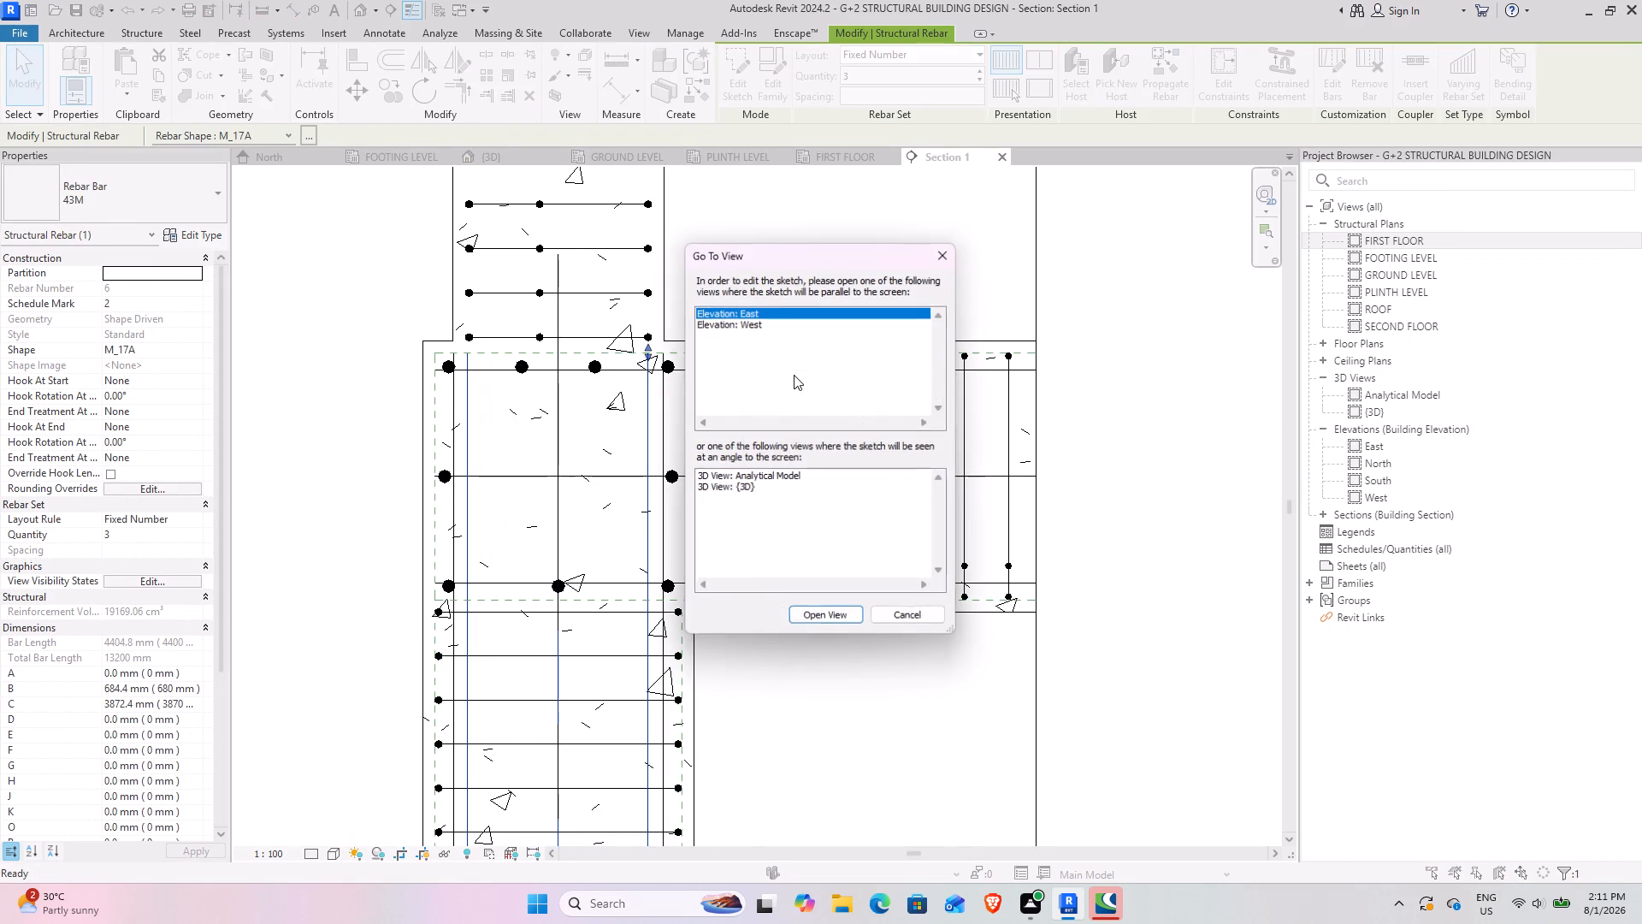
{"action": "left_click", "coordinate": [807, 613]}
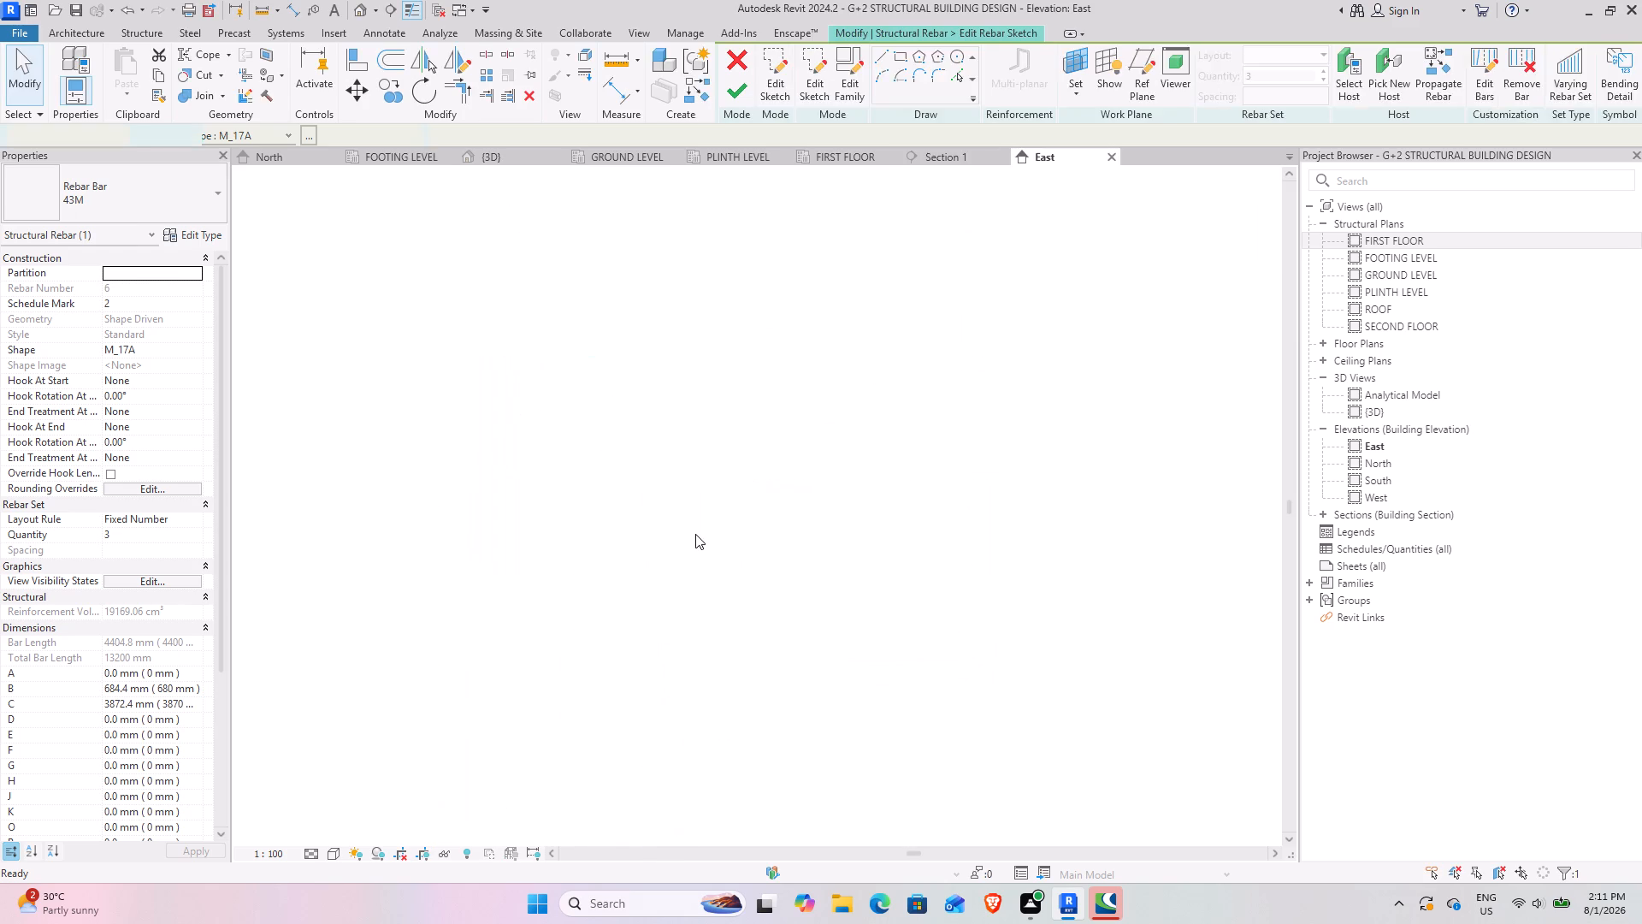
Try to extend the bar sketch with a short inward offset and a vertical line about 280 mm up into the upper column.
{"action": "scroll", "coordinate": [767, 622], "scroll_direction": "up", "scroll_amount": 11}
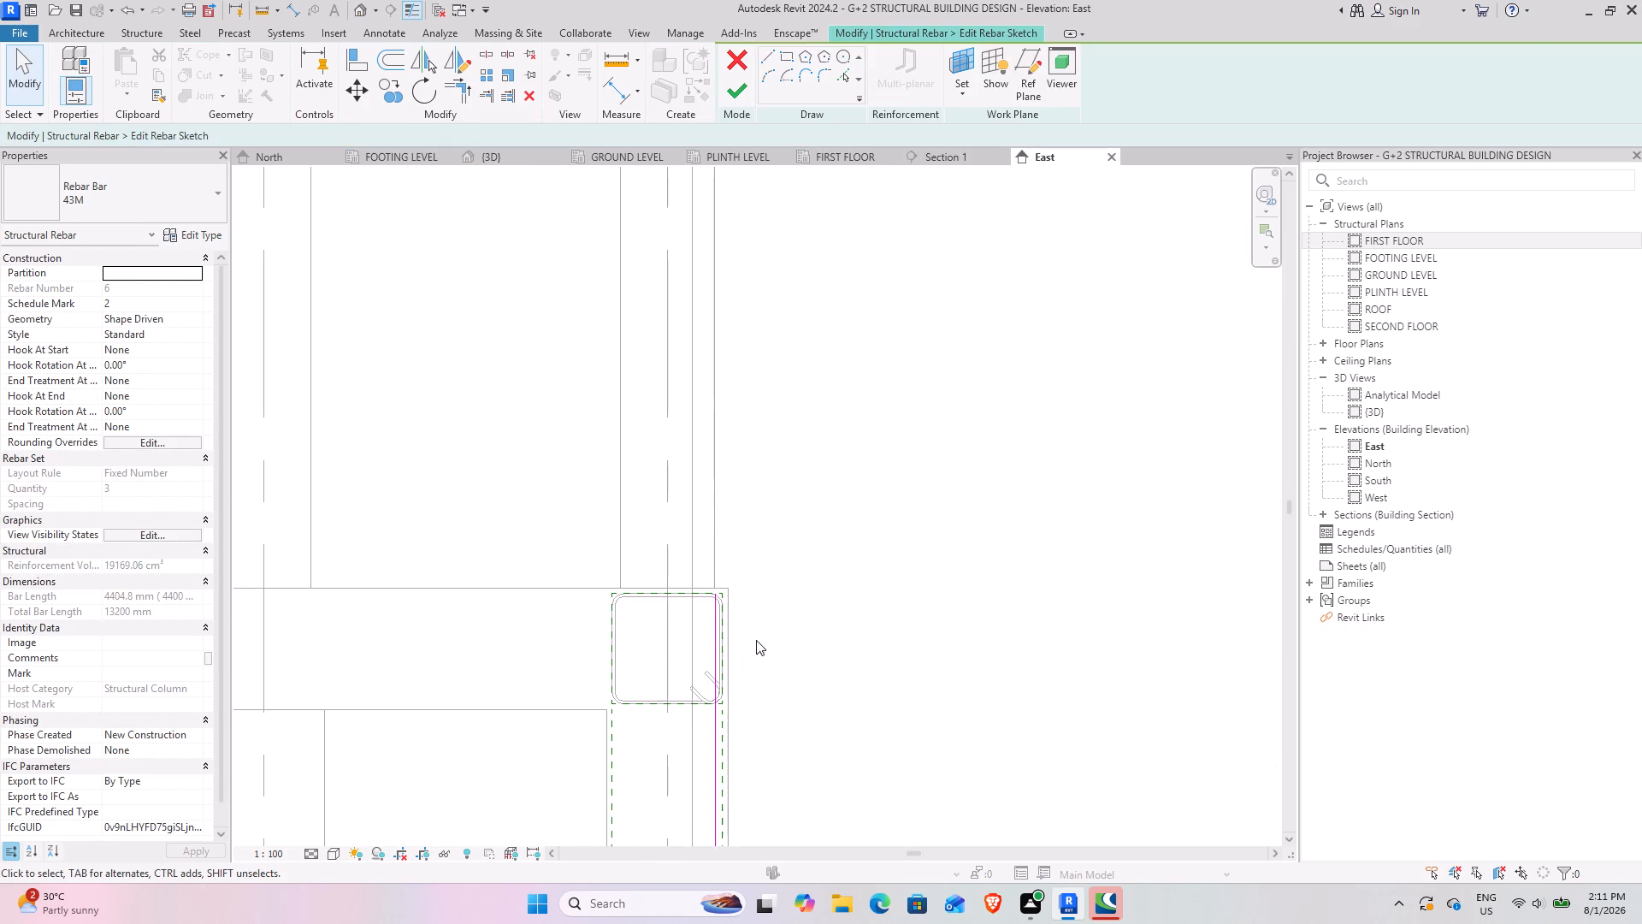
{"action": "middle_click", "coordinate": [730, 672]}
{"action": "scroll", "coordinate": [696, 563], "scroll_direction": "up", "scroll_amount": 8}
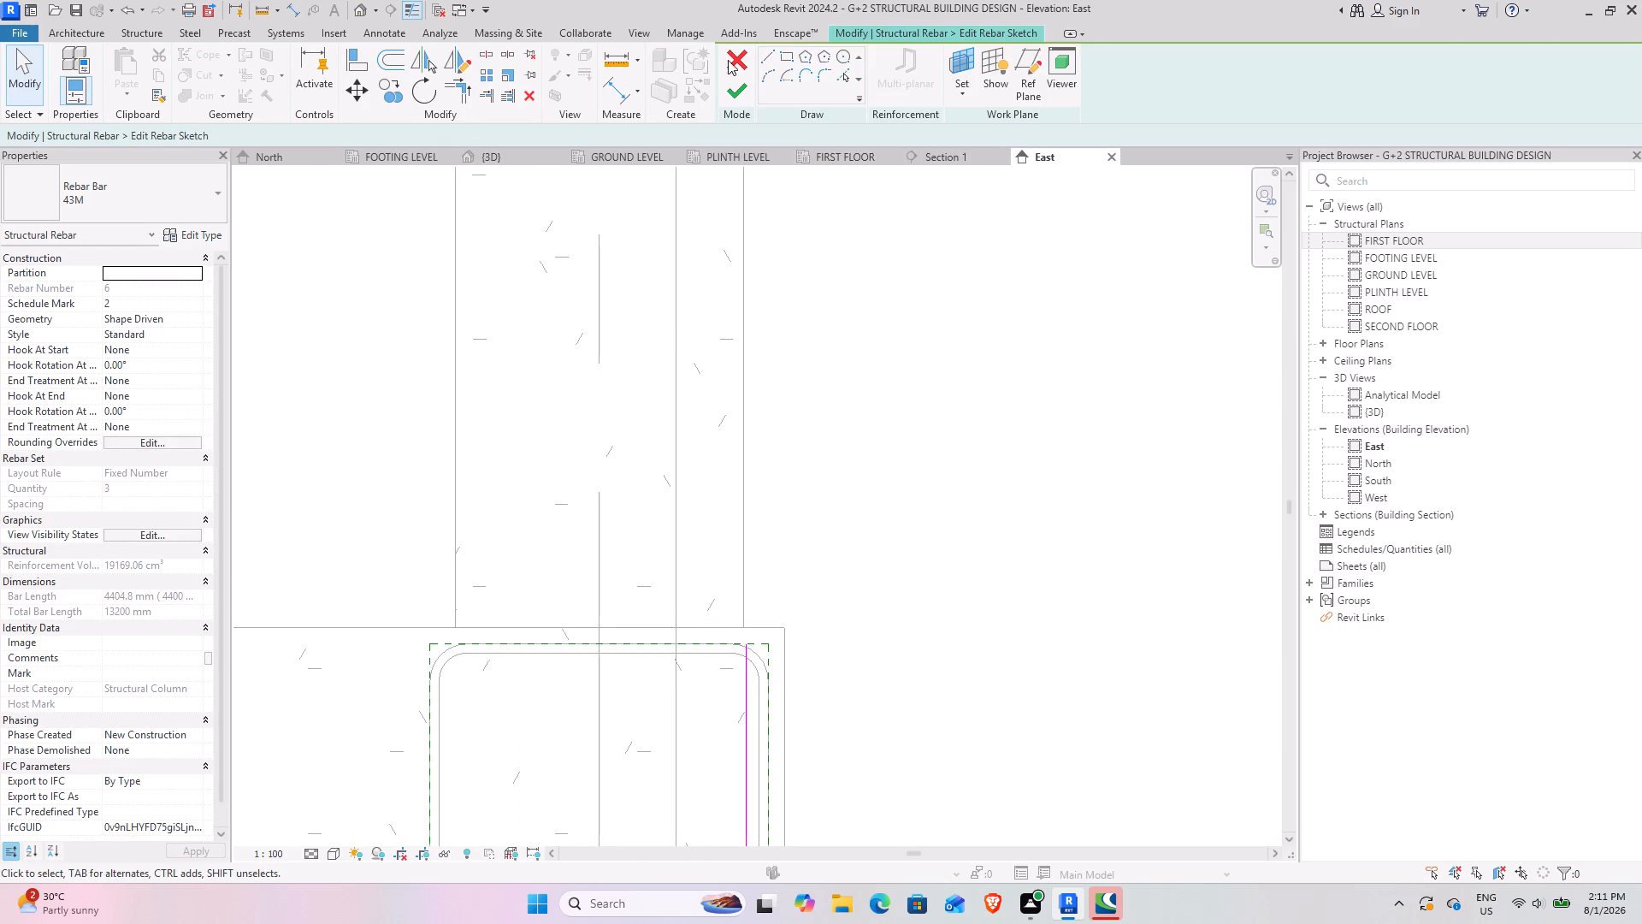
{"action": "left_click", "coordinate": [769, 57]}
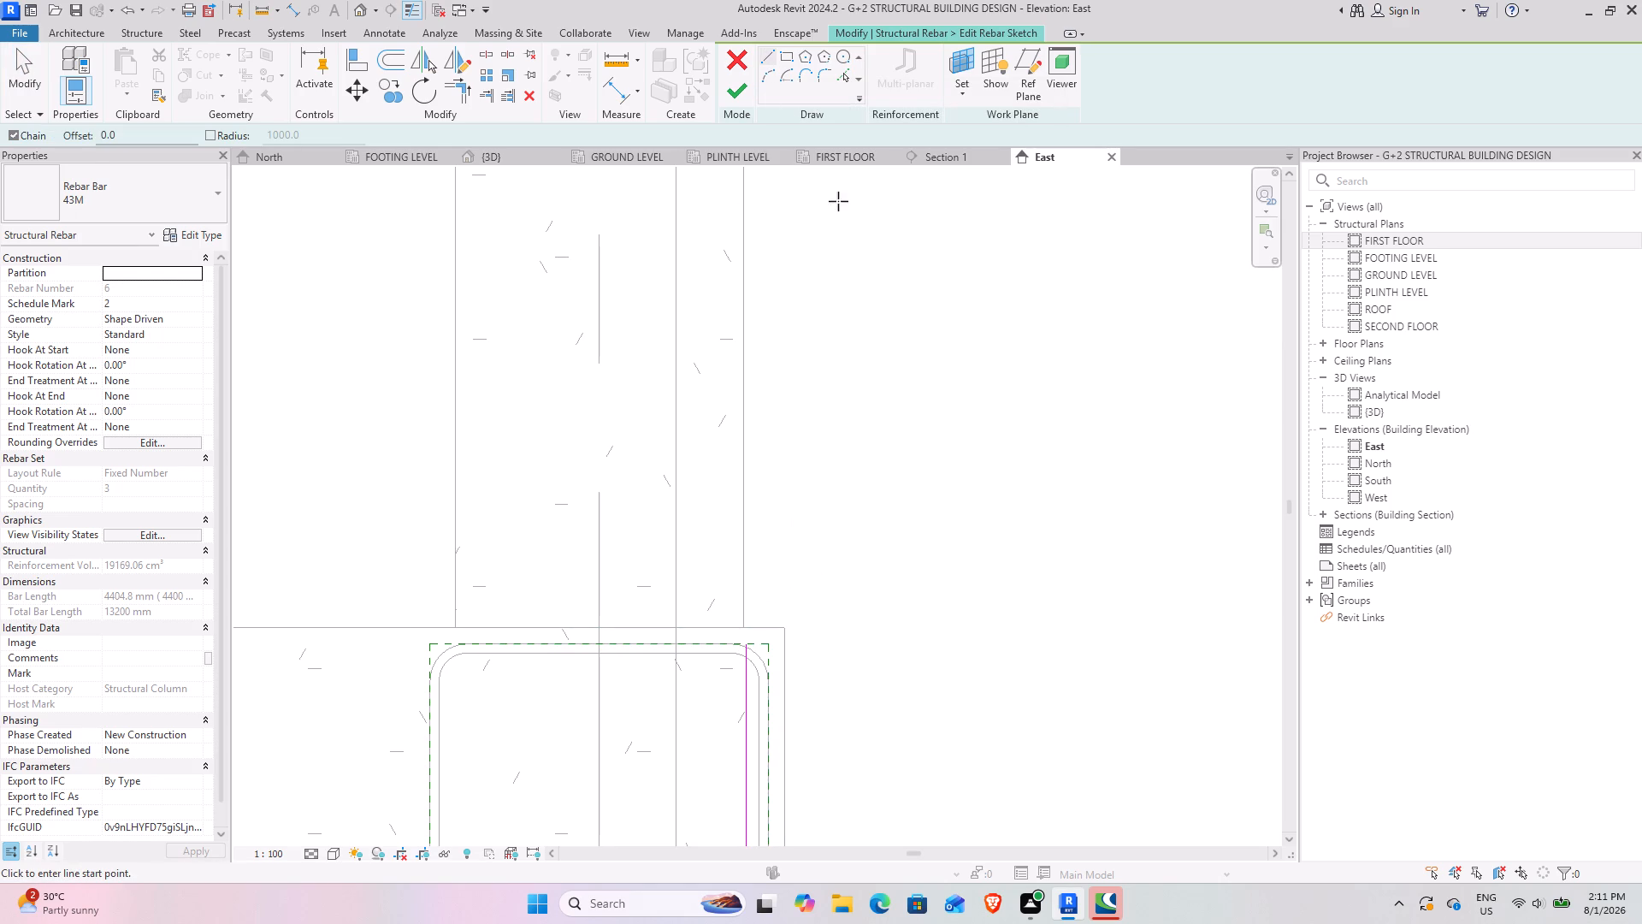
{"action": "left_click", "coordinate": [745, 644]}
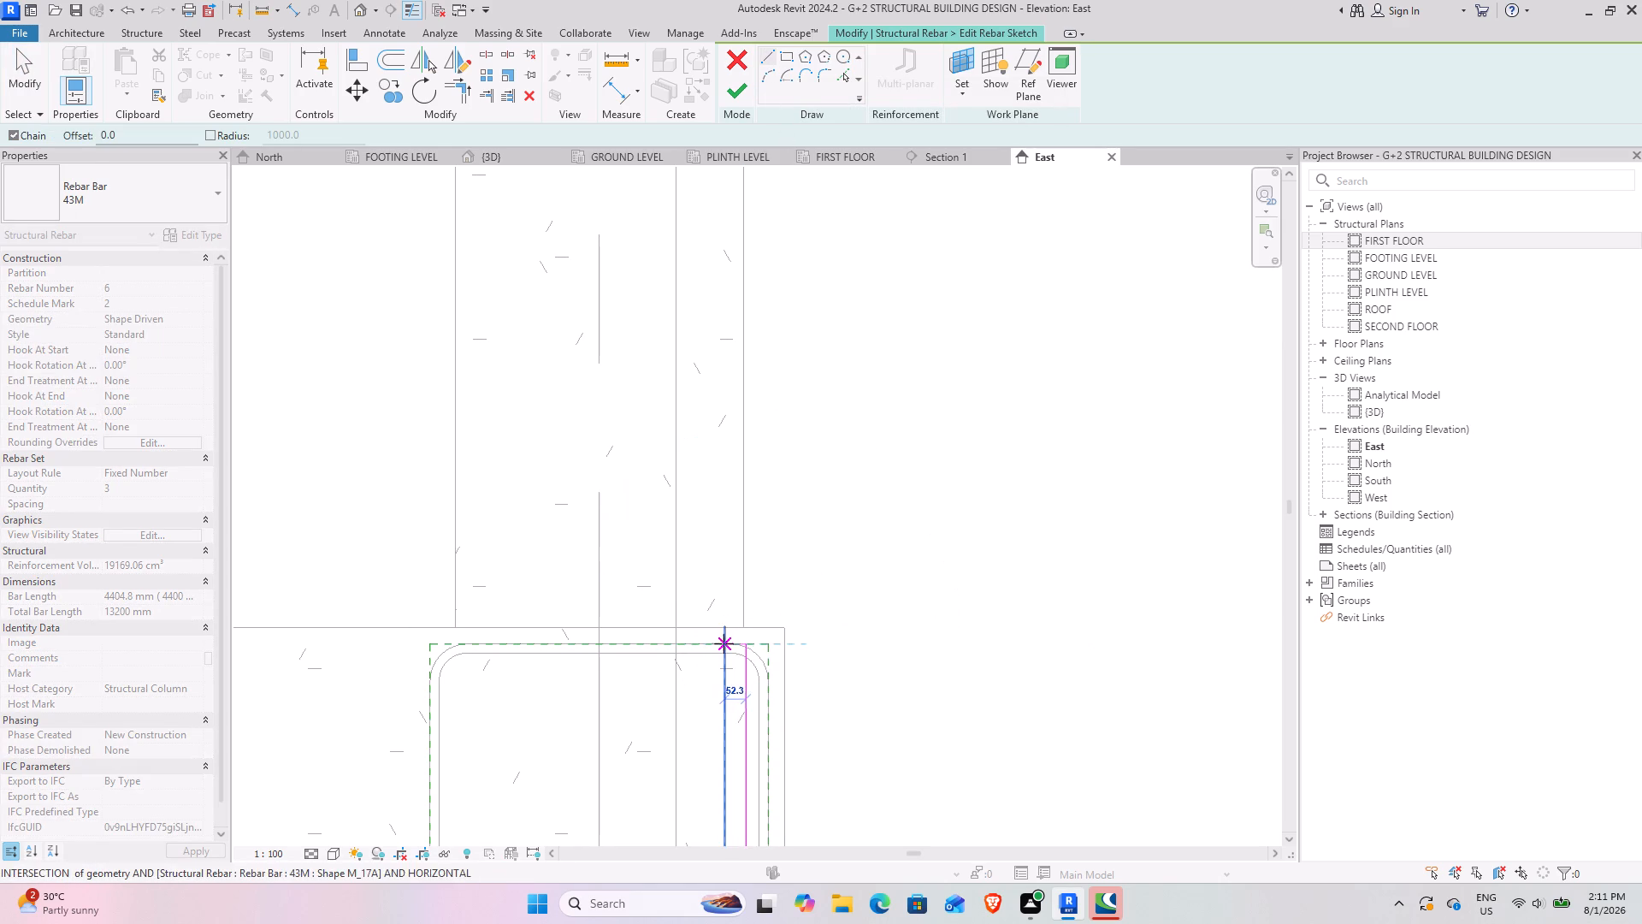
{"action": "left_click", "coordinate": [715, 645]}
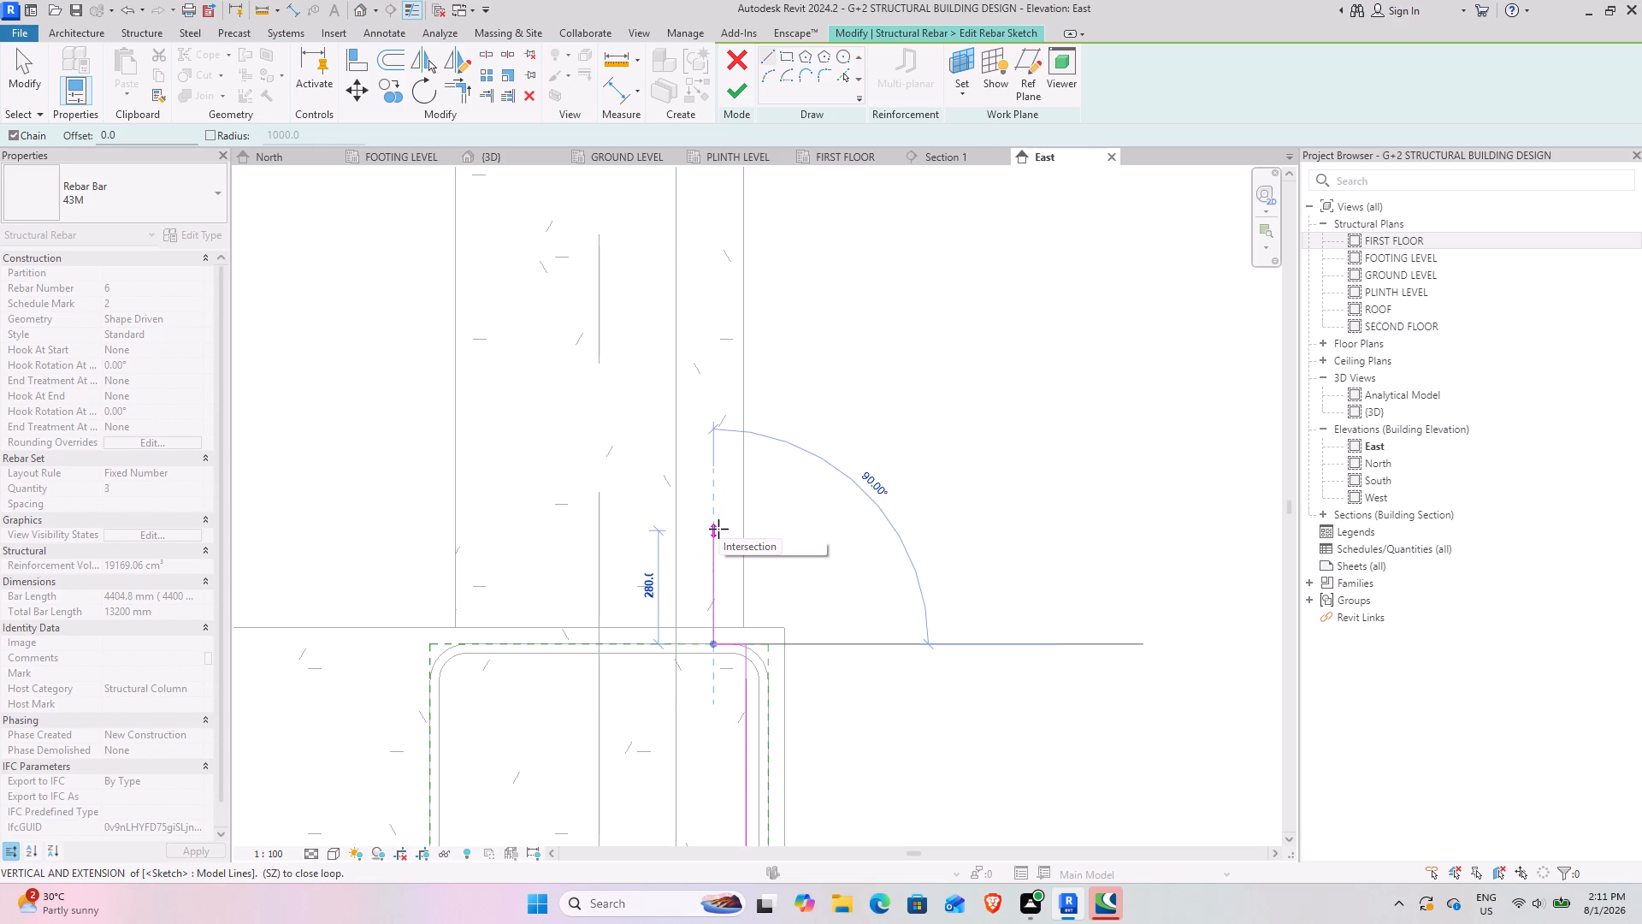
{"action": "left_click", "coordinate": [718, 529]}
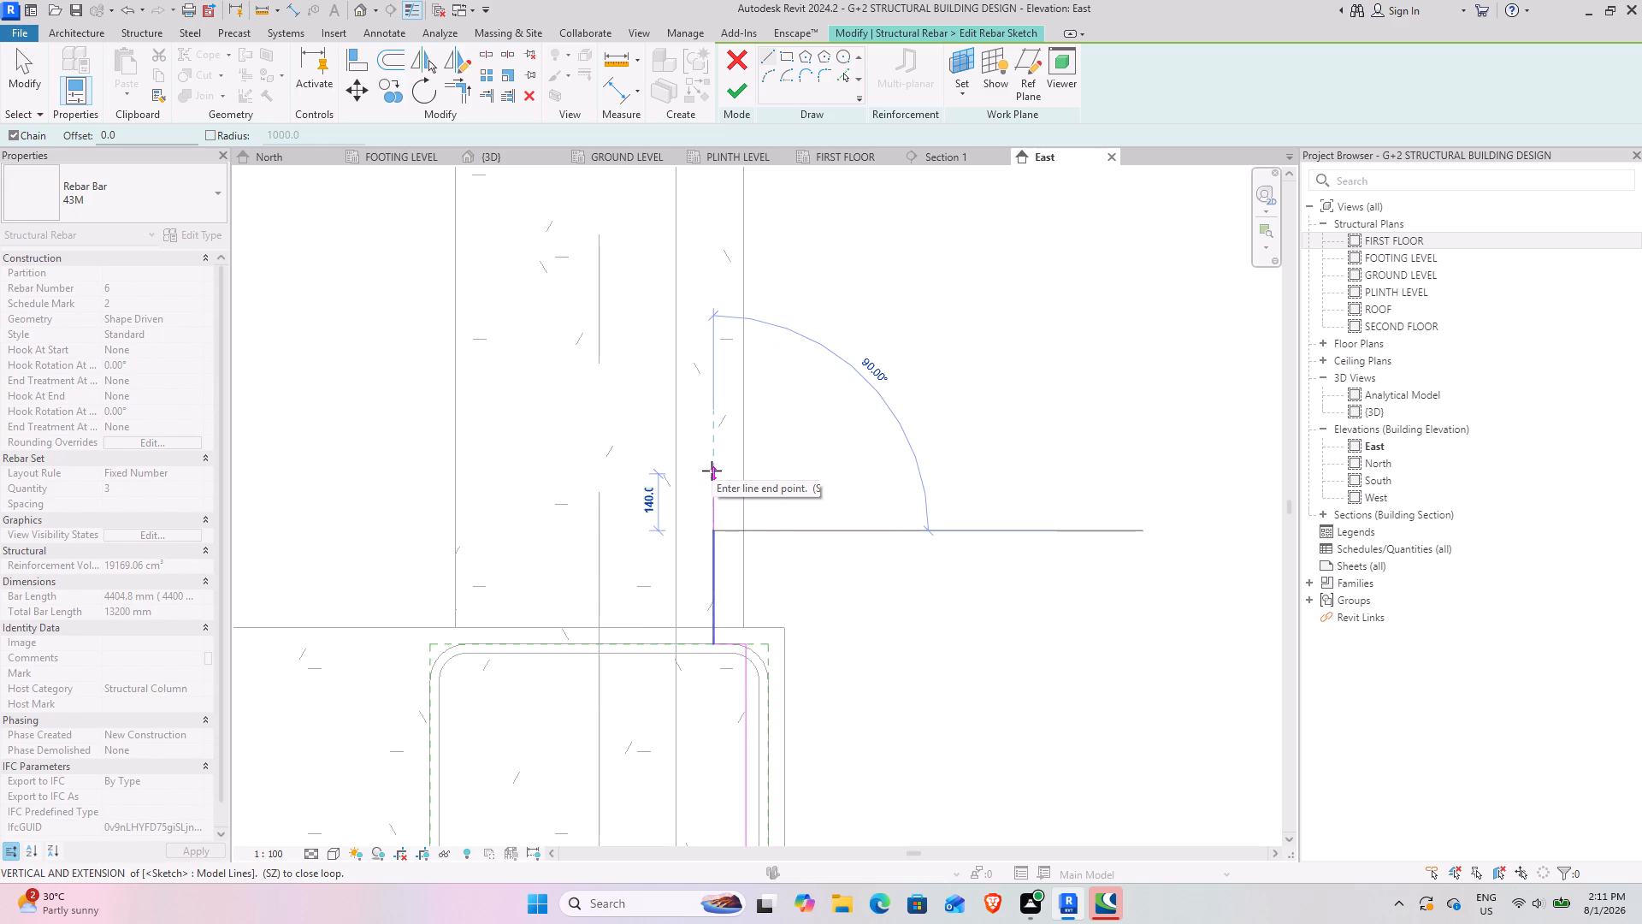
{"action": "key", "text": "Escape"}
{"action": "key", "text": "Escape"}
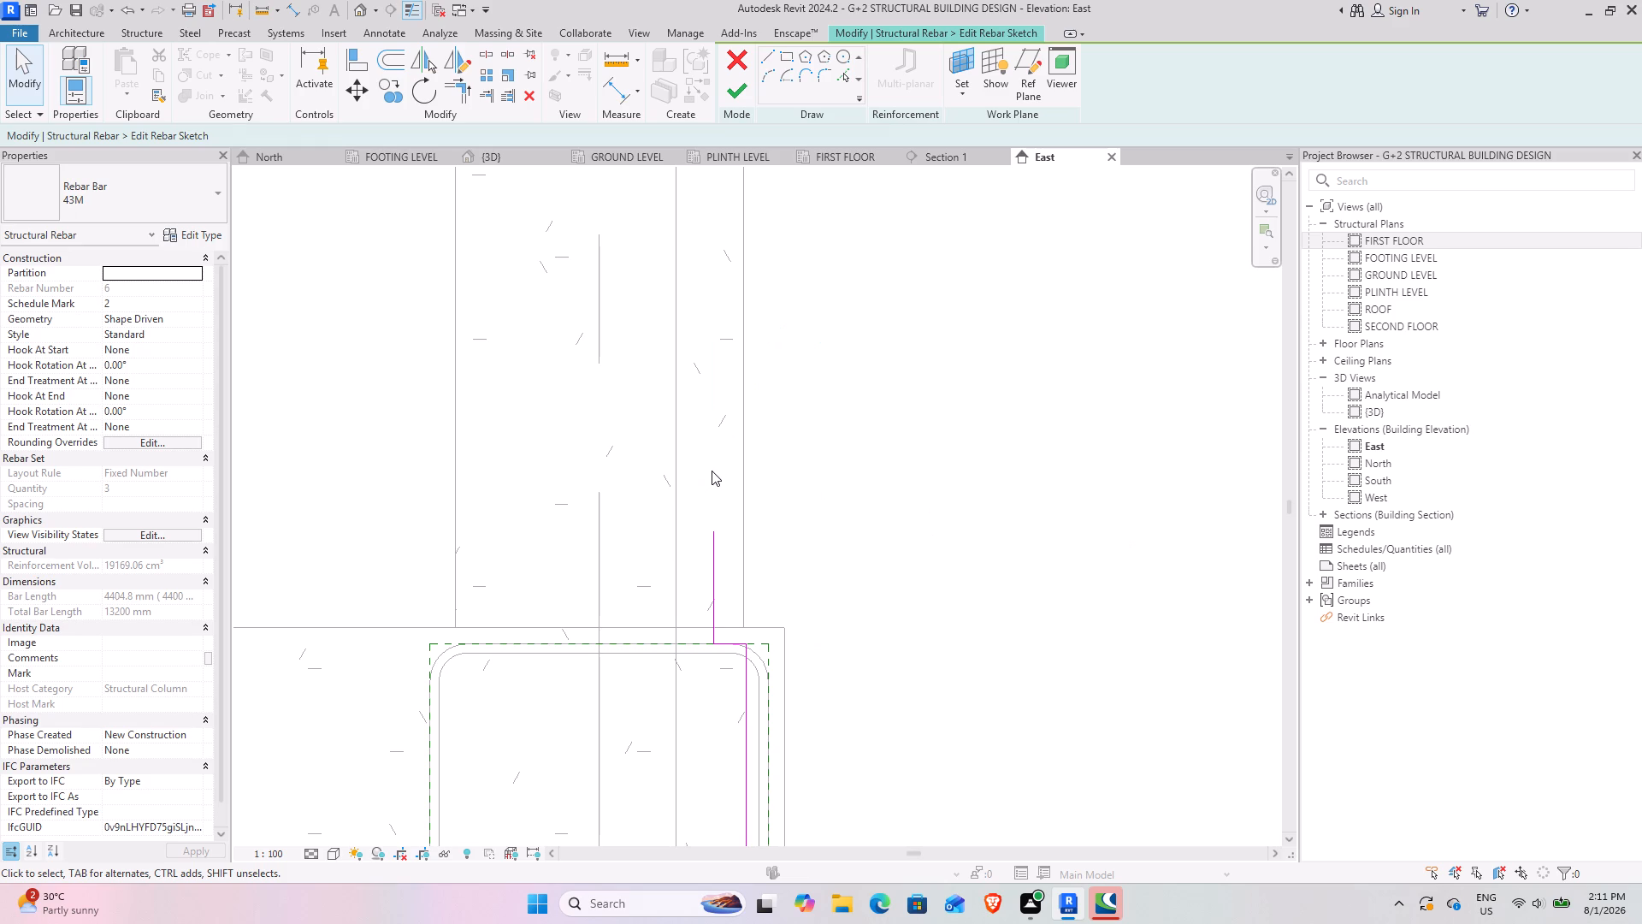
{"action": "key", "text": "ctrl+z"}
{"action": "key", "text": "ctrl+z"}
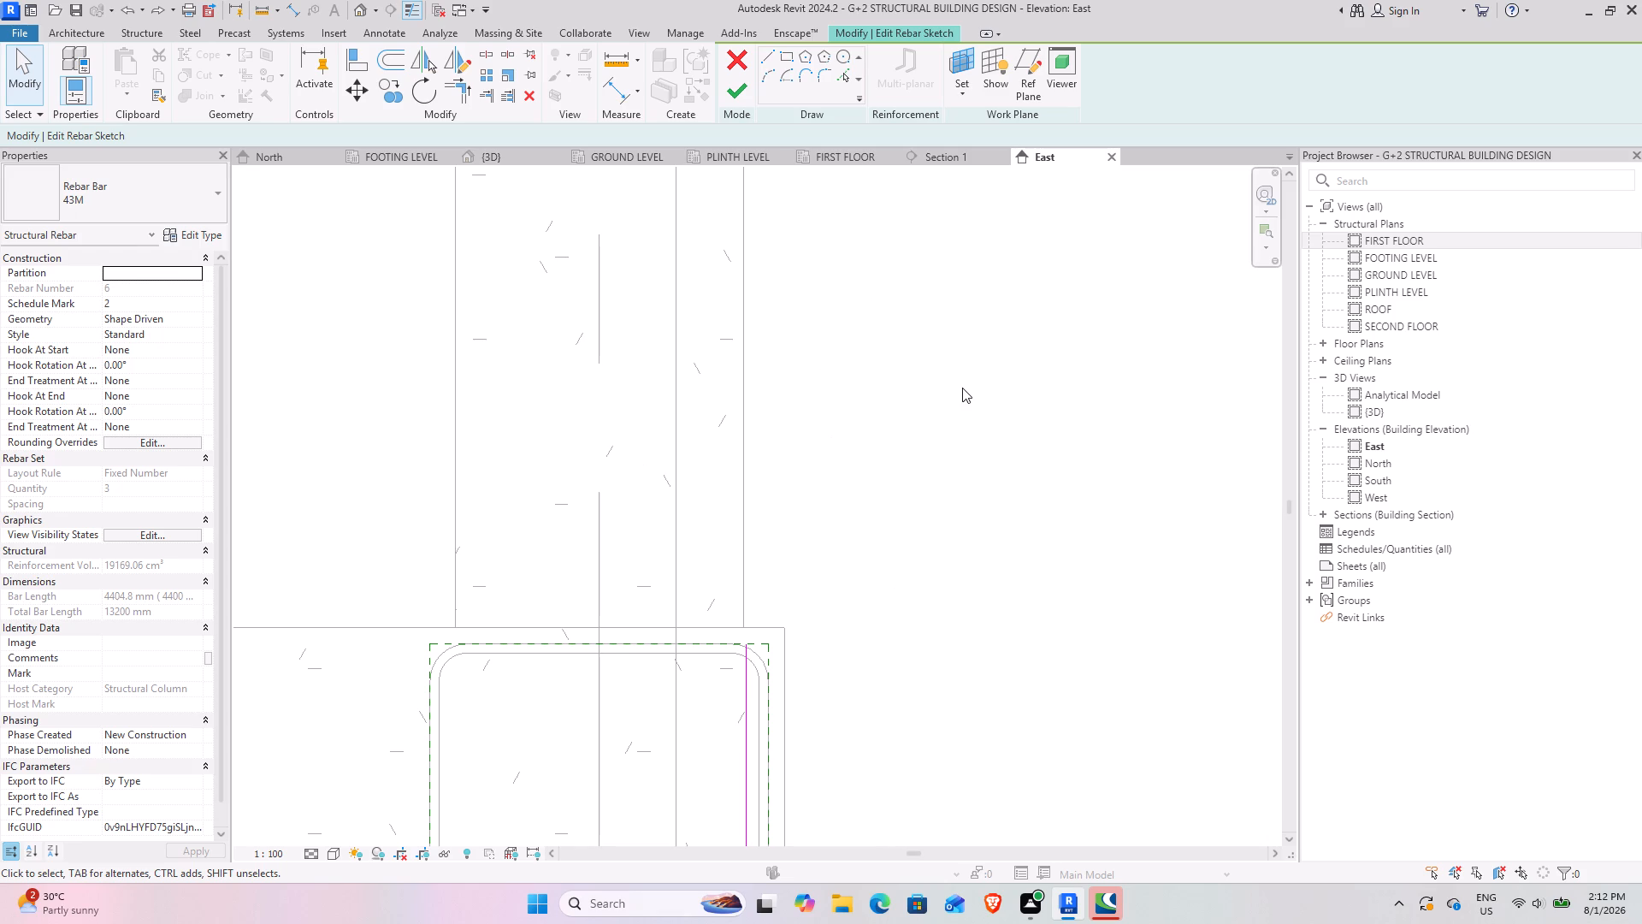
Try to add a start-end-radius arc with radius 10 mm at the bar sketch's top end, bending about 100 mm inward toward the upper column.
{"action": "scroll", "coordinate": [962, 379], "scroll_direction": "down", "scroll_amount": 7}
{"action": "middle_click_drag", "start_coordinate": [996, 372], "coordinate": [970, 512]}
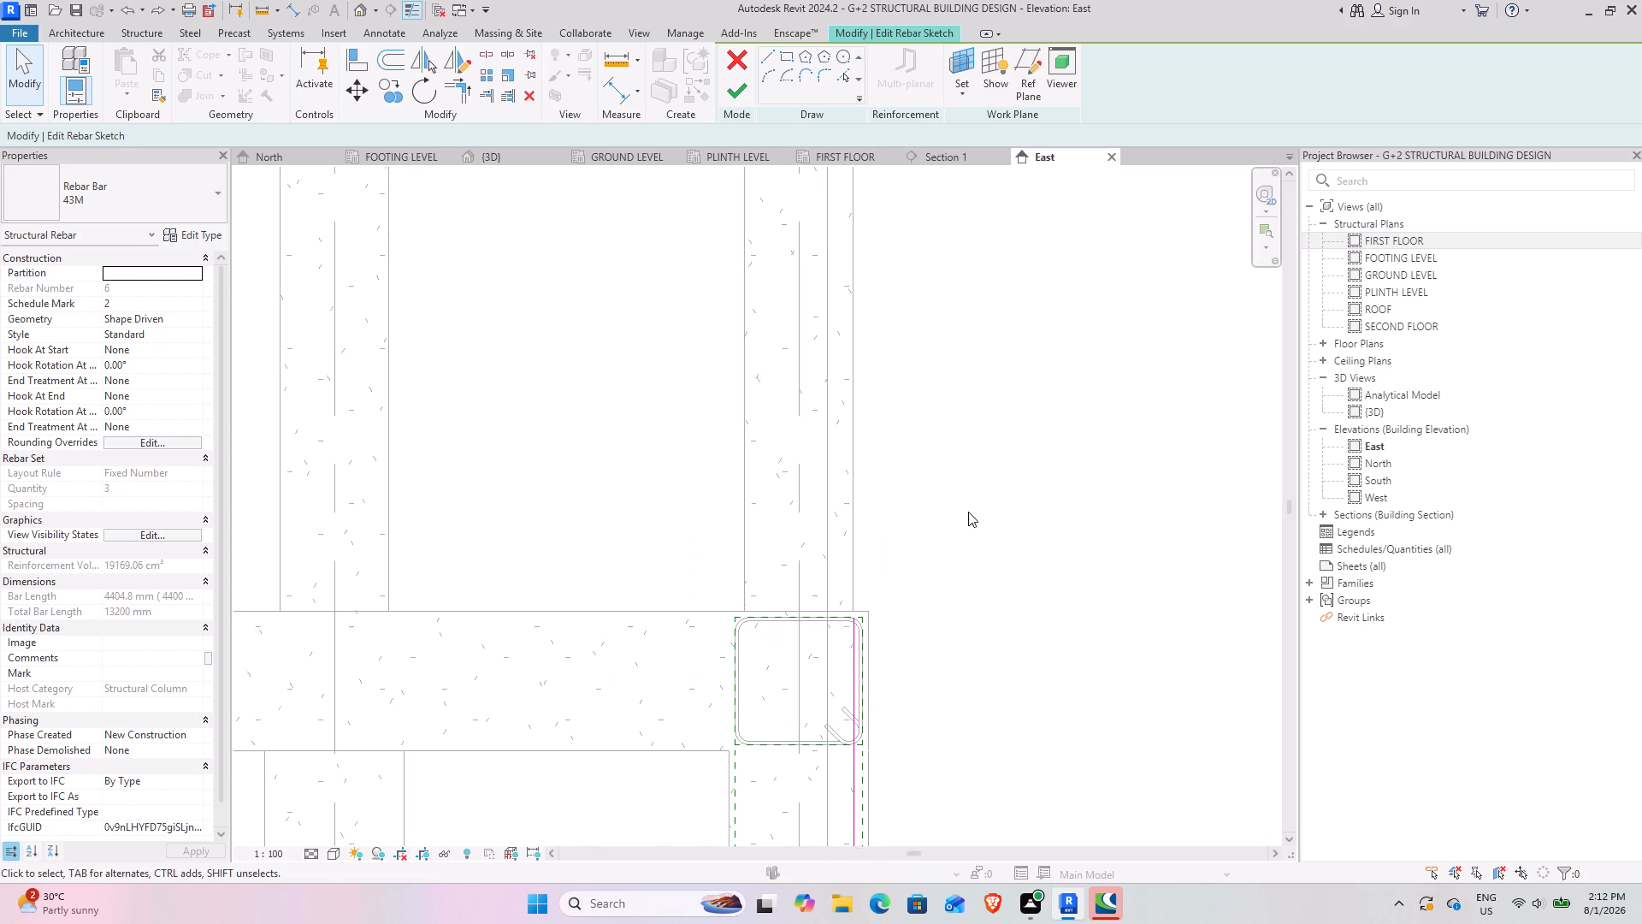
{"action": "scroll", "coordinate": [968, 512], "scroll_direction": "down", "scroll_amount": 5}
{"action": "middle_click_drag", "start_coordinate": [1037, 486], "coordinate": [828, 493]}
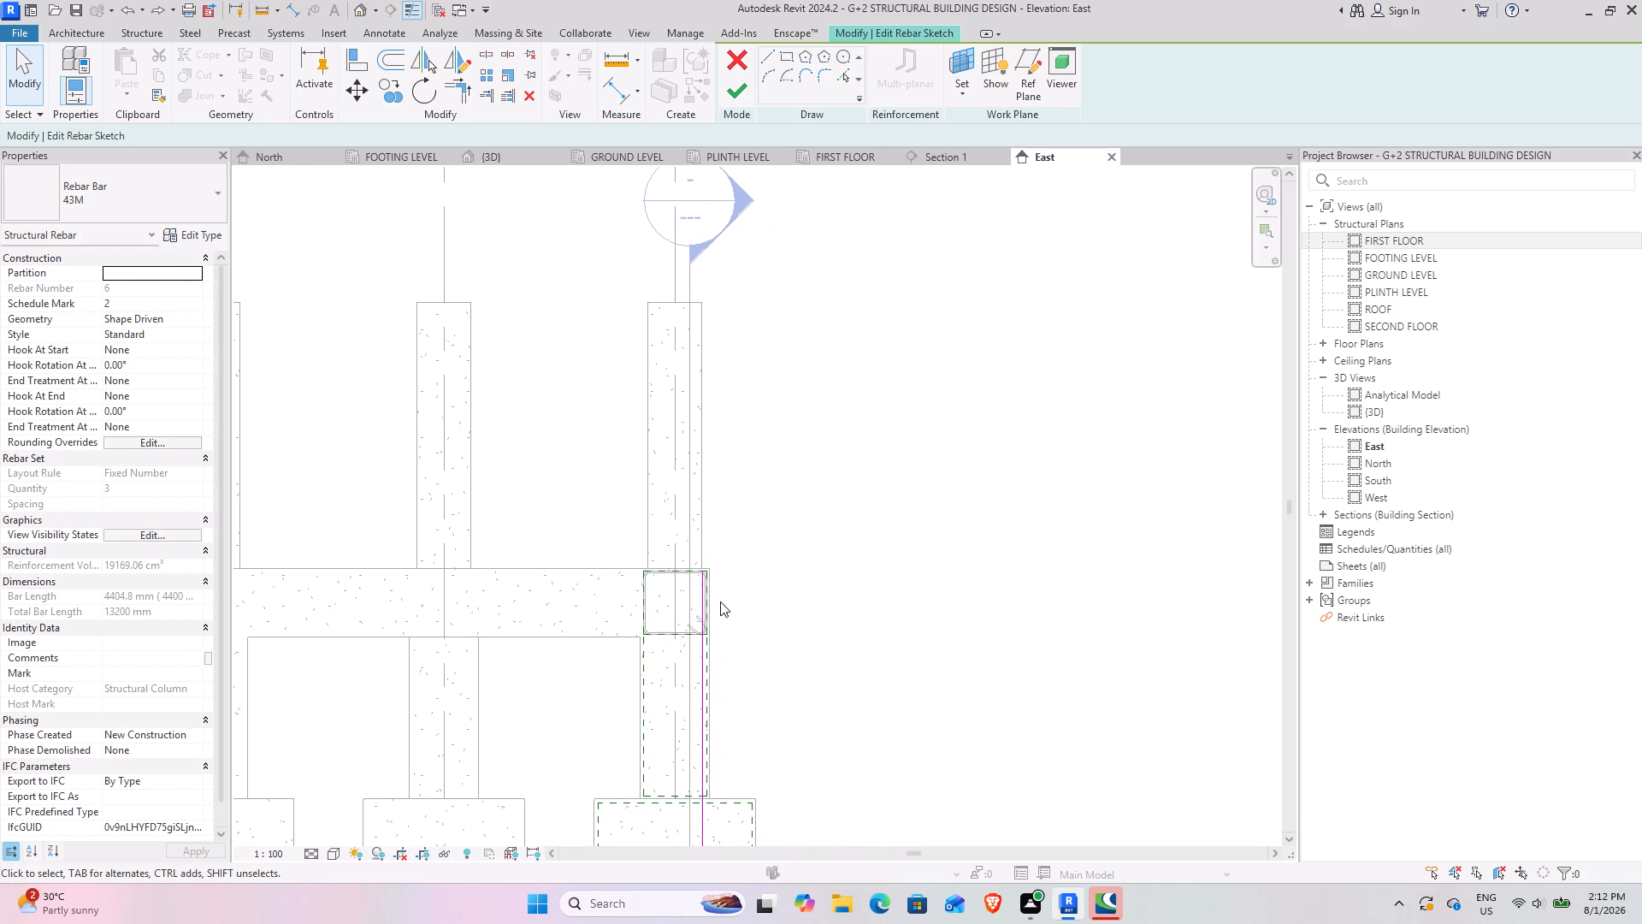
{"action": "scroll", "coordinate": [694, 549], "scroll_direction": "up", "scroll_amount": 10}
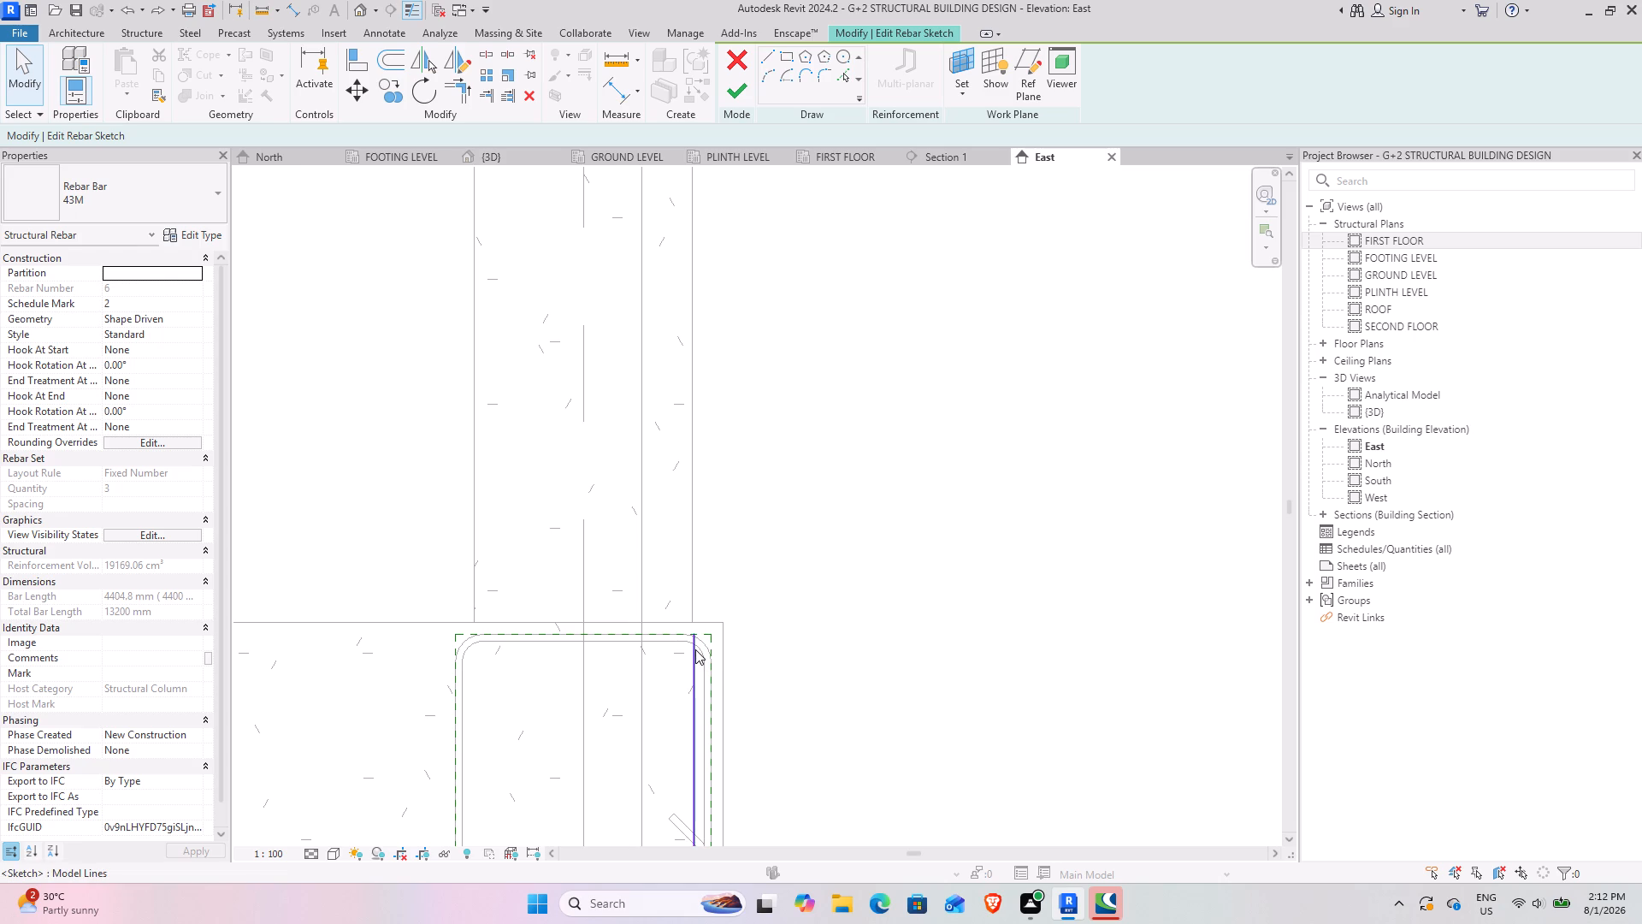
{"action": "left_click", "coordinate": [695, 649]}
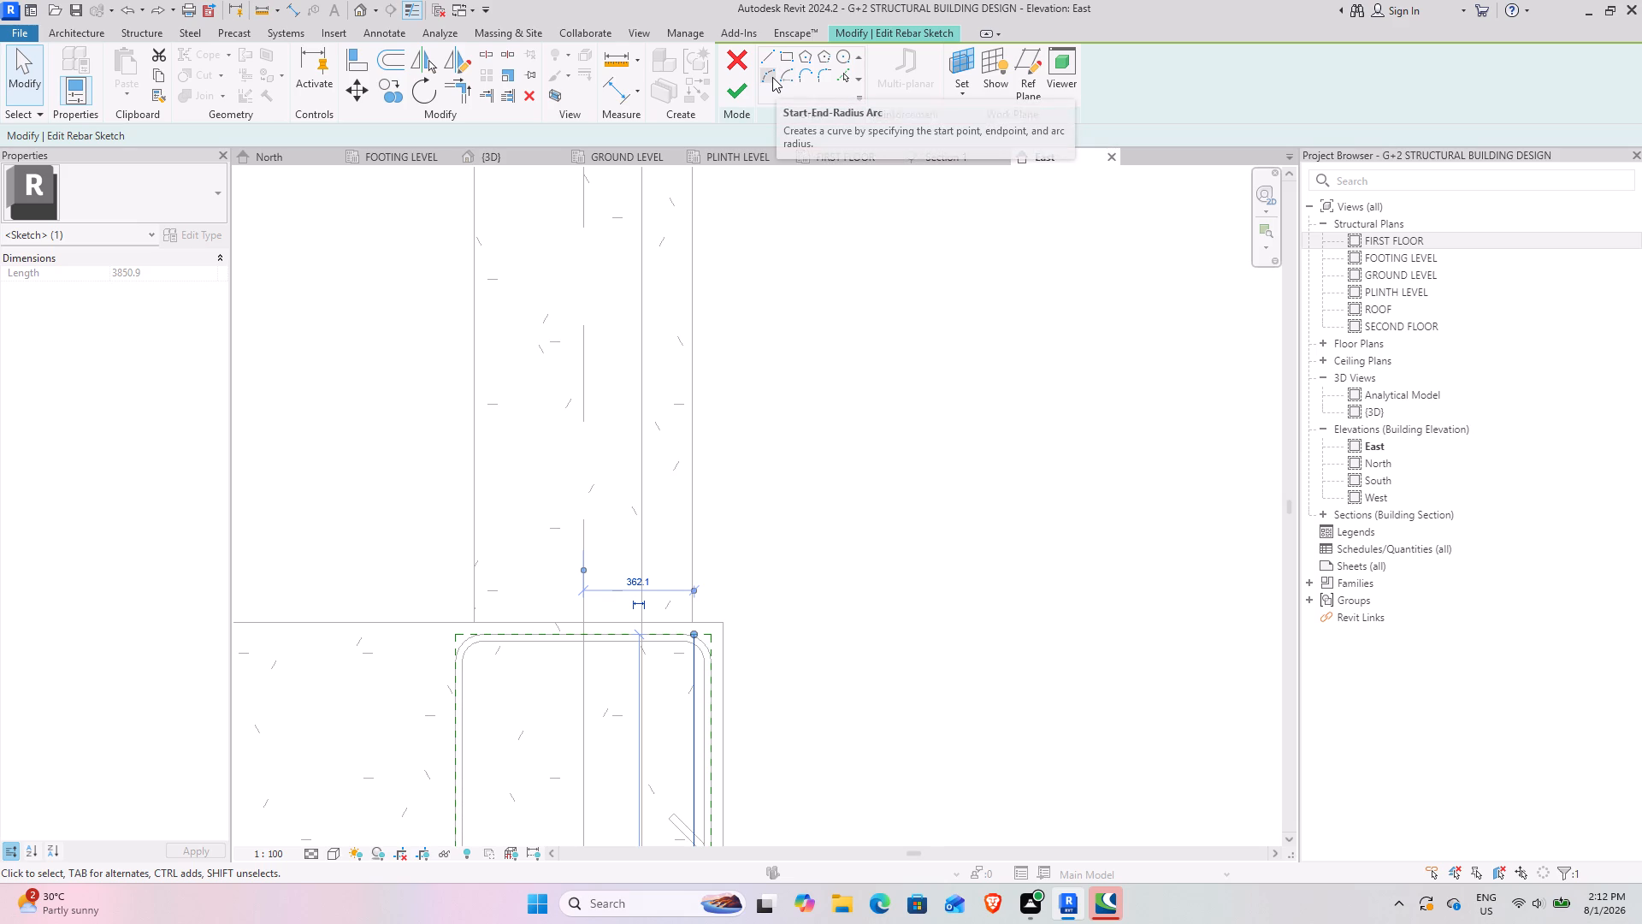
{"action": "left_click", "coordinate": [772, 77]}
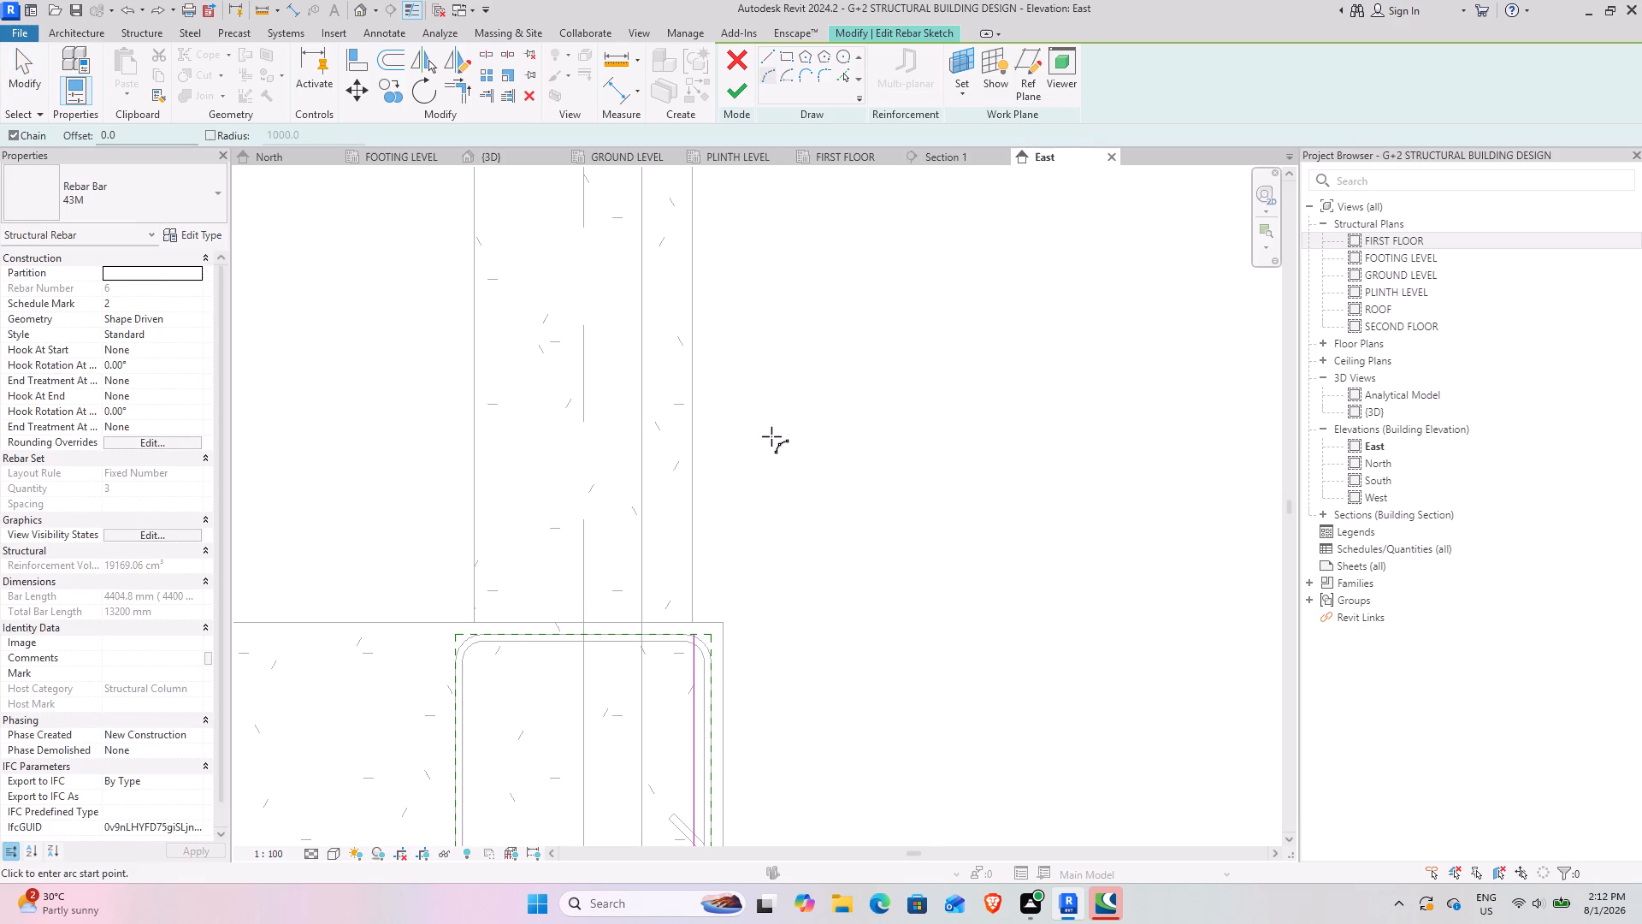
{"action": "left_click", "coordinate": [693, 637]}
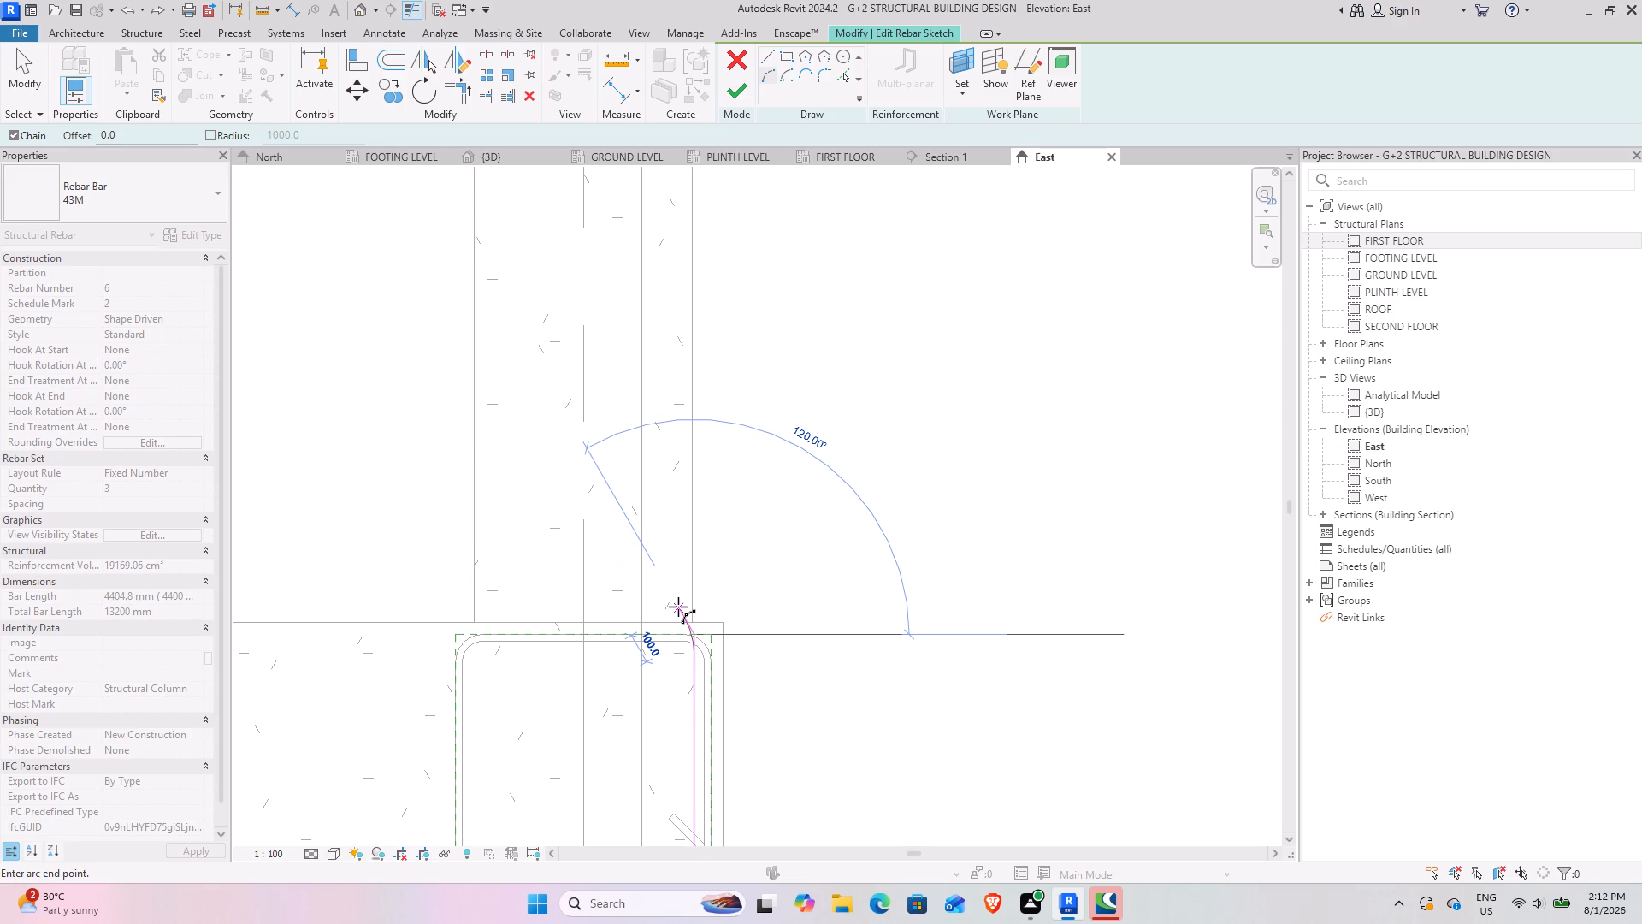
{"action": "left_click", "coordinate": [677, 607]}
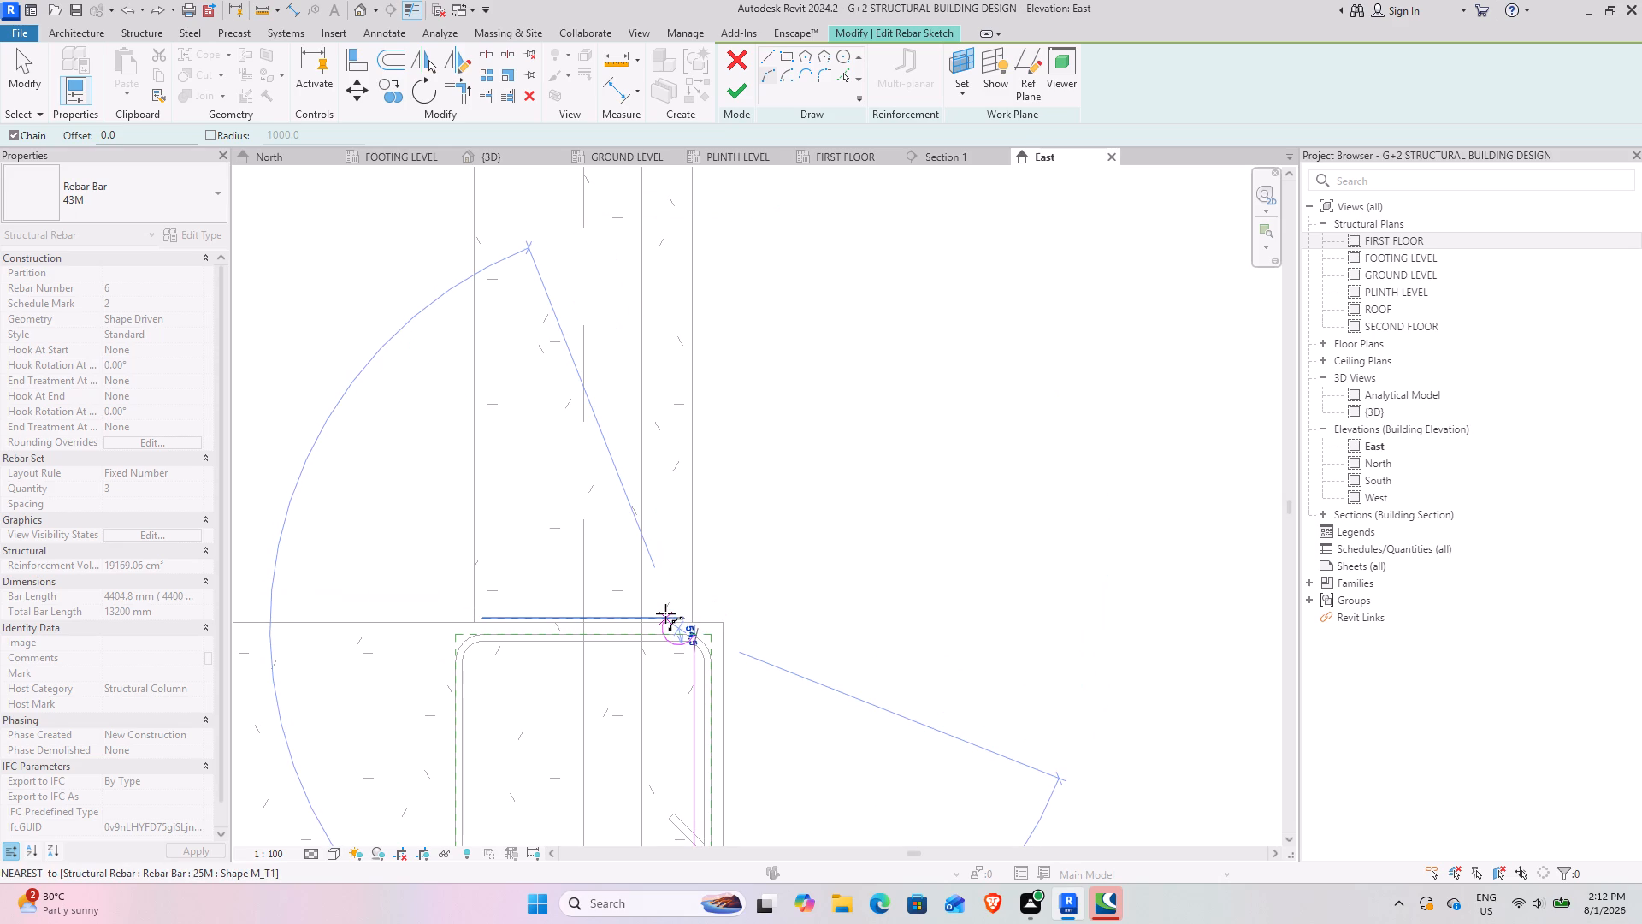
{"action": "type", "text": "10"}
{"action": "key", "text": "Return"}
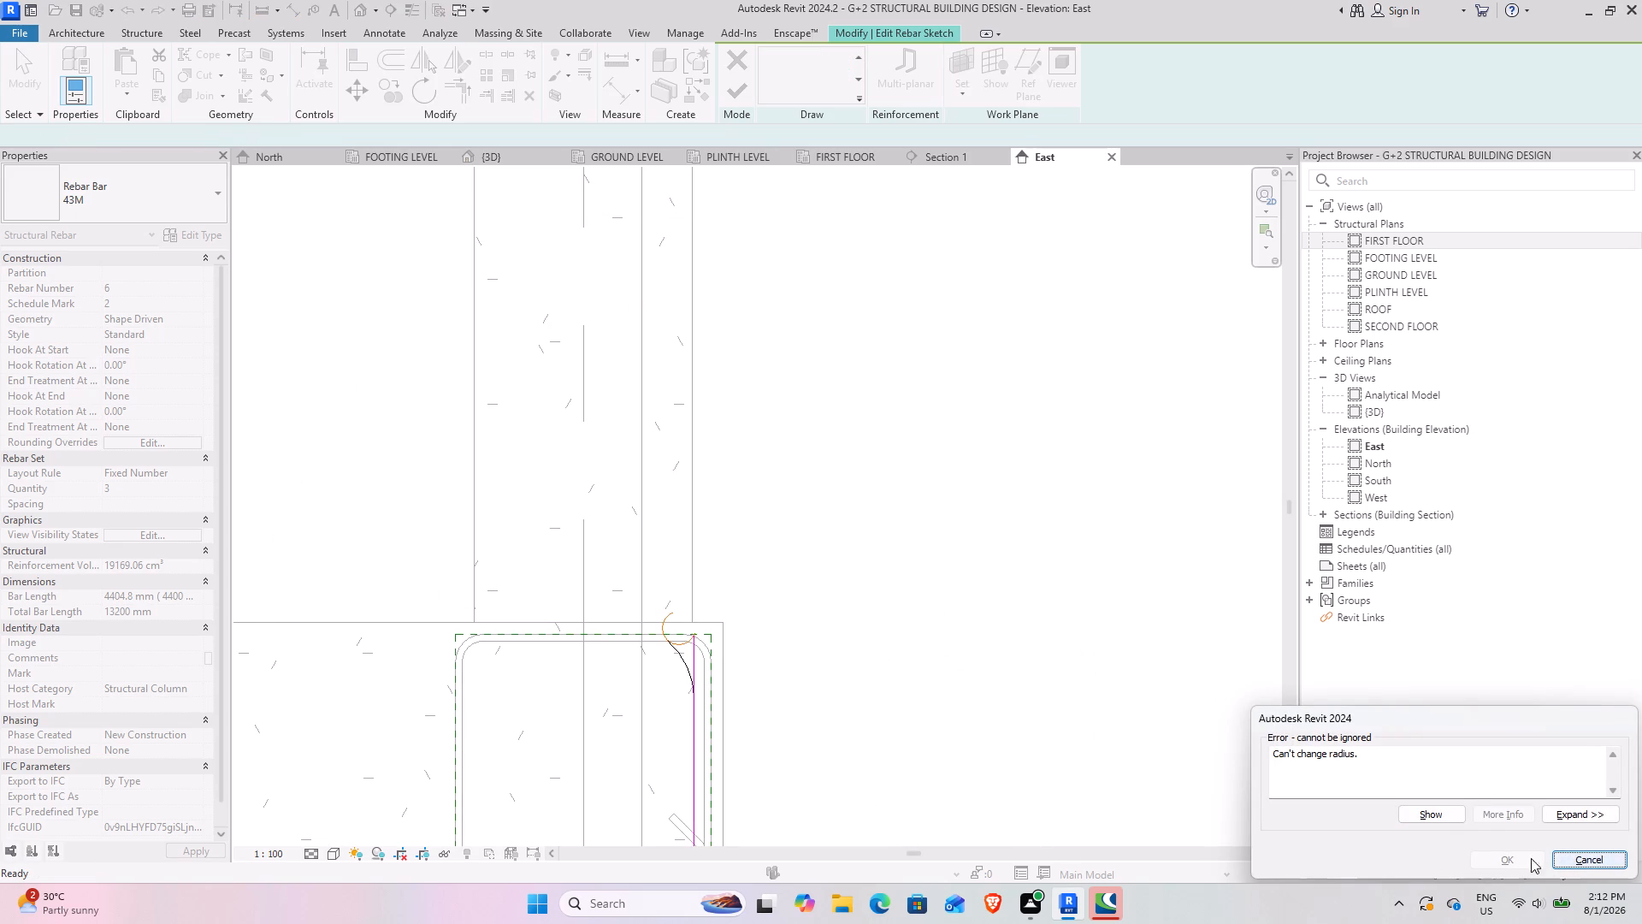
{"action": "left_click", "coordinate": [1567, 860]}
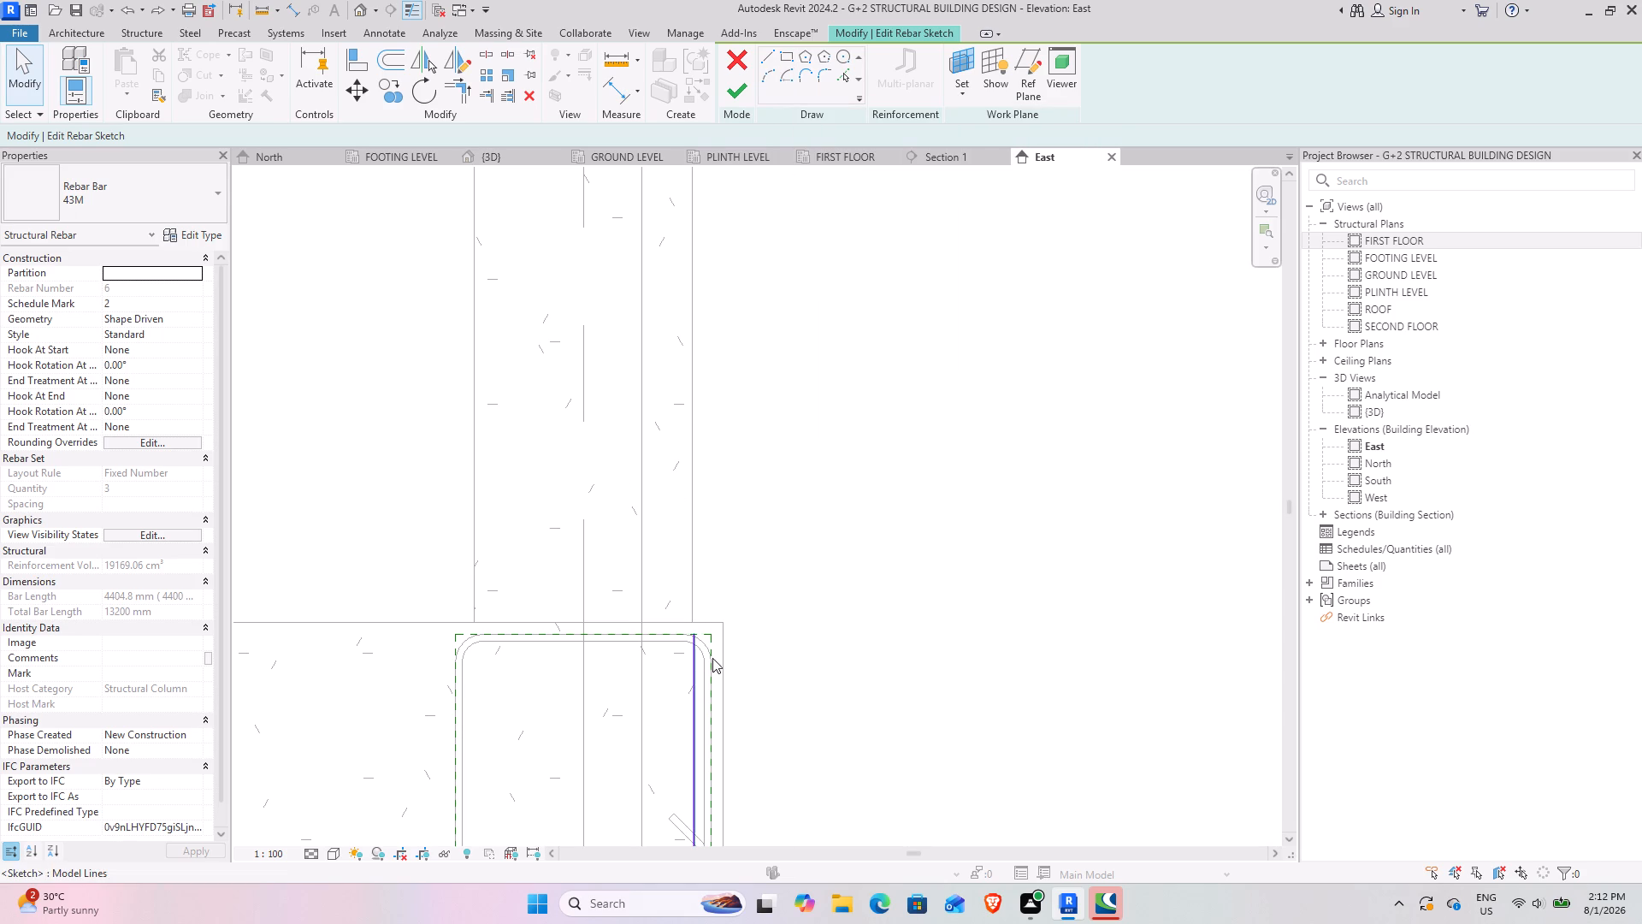
Draw a straight line segment at the top of the lower column's 43M bar sketch, leading into the upper column.
{"action": "left_click", "coordinate": [772, 54]}
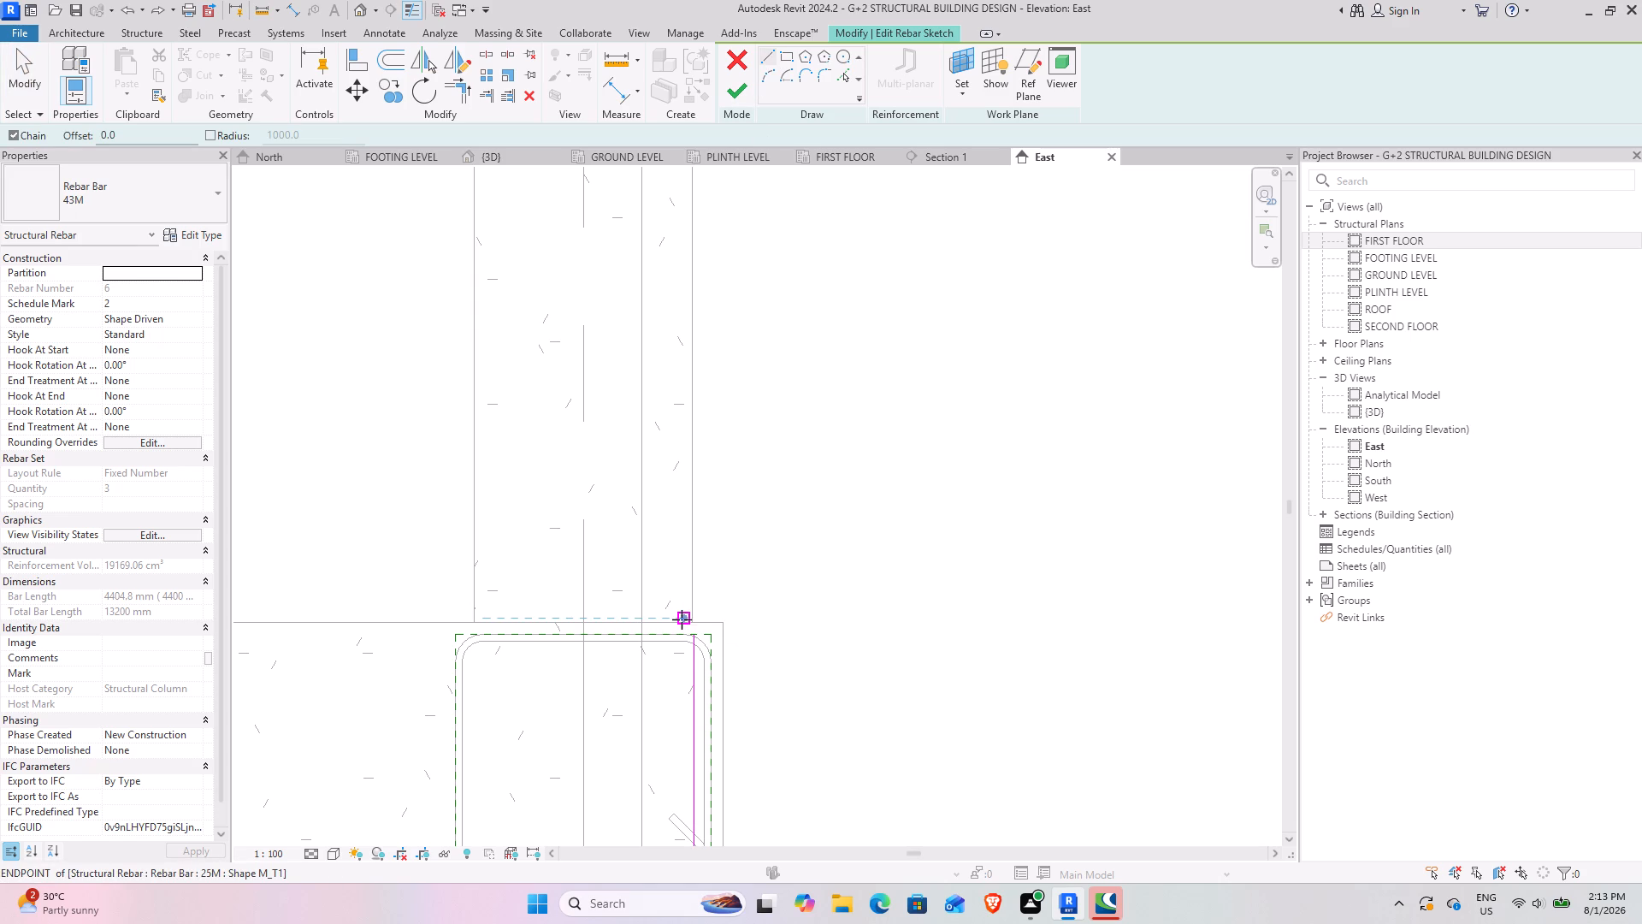
{"action": "scroll", "coordinate": [674, 617], "scroll_direction": "up", "scroll_amount": 5}
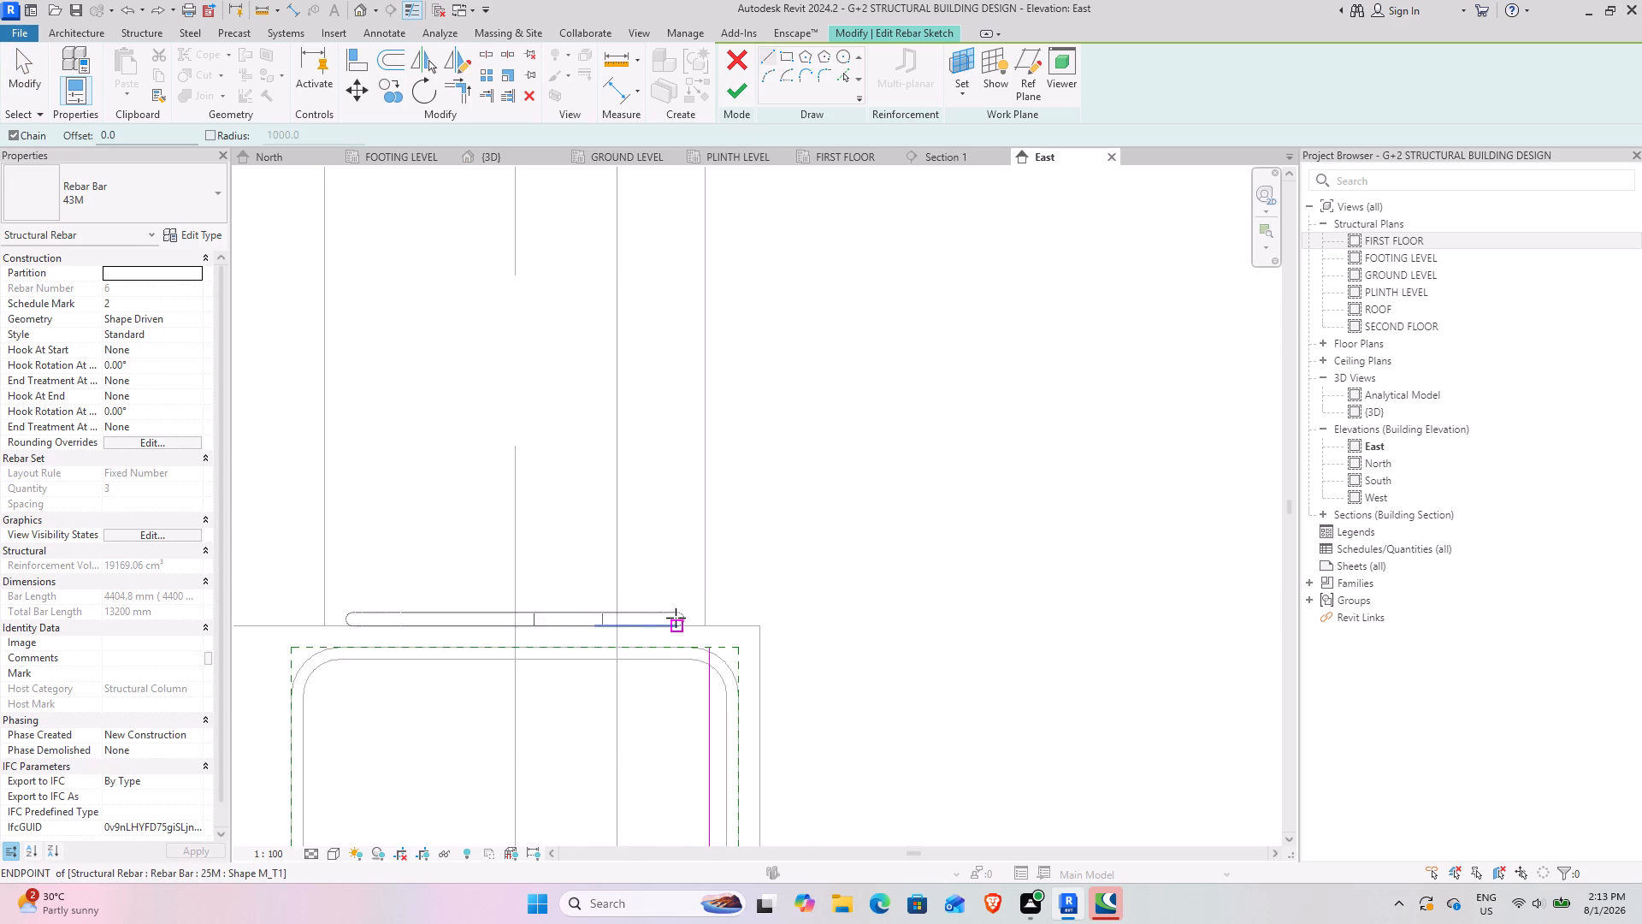
{"action": "scroll", "coordinate": [676, 618], "scroll_direction": "up", "scroll_amount": 3}
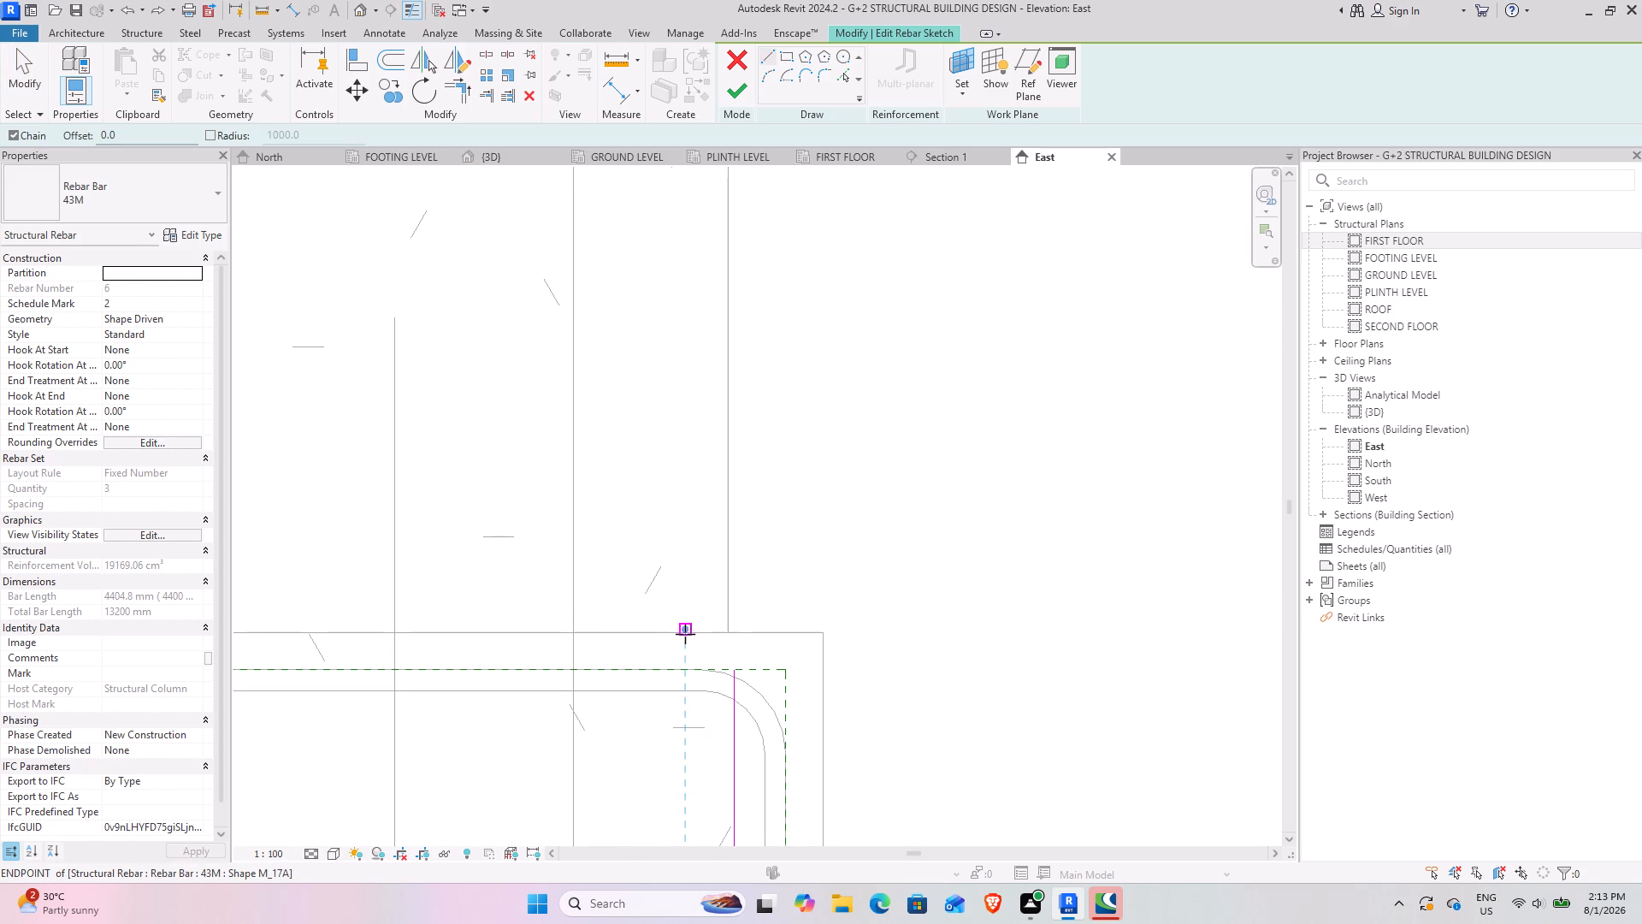
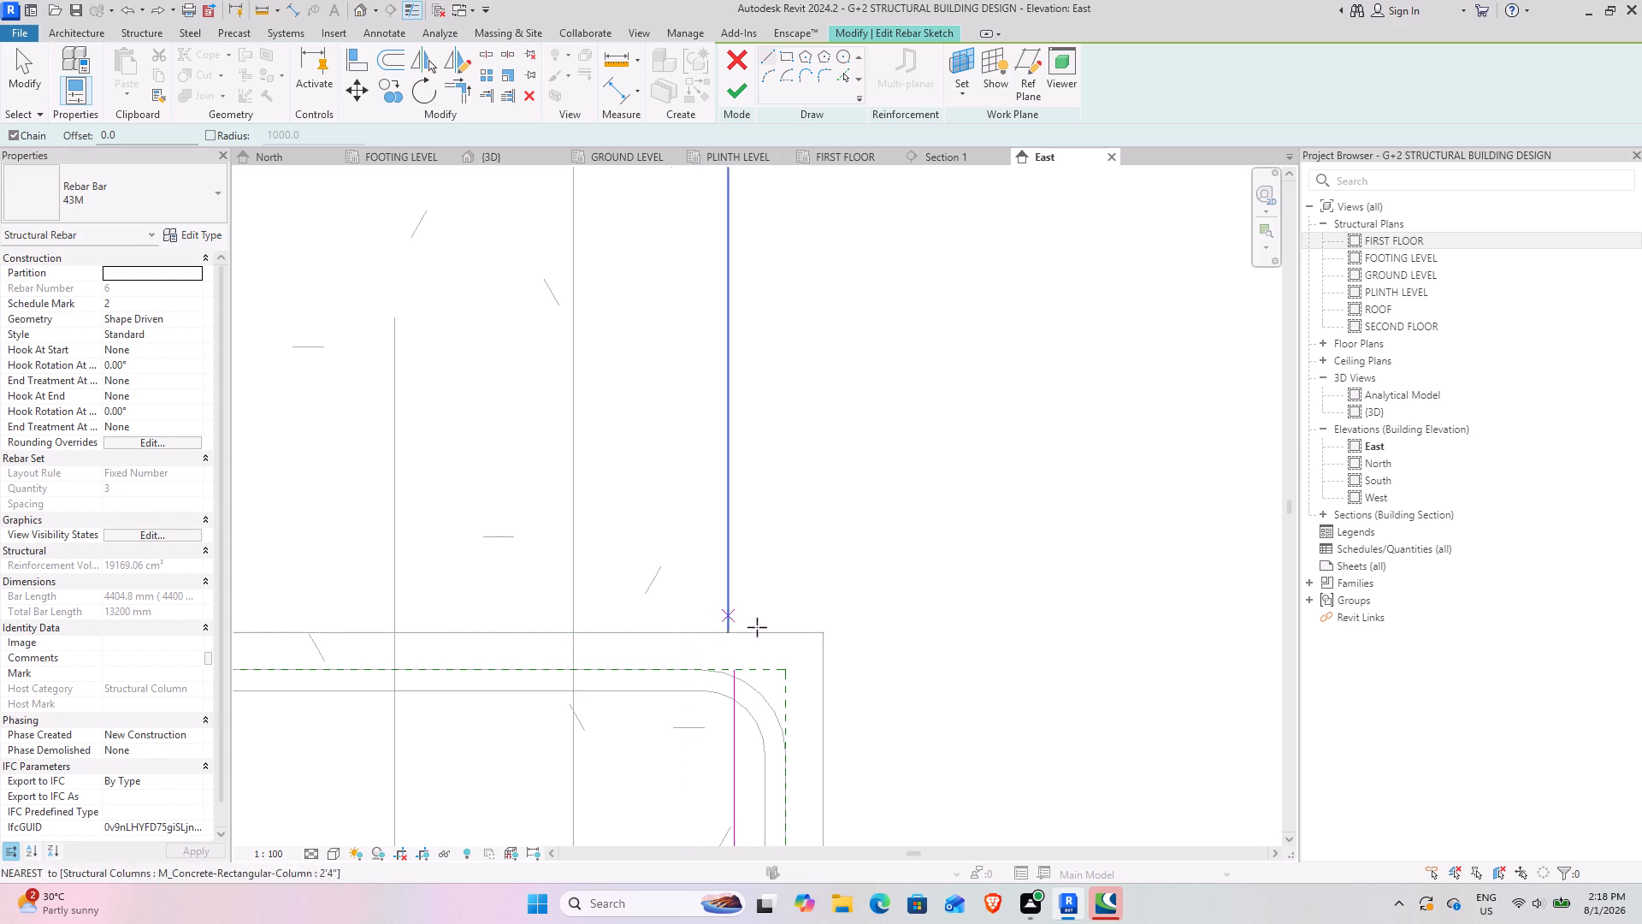
Change the East elevation's visual style to wireframe so the ties and bars inside the columns show through.
{"action": "scroll", "coordinate": [744, 560], "scroll_direction": "down", "scroll_amount": 3}
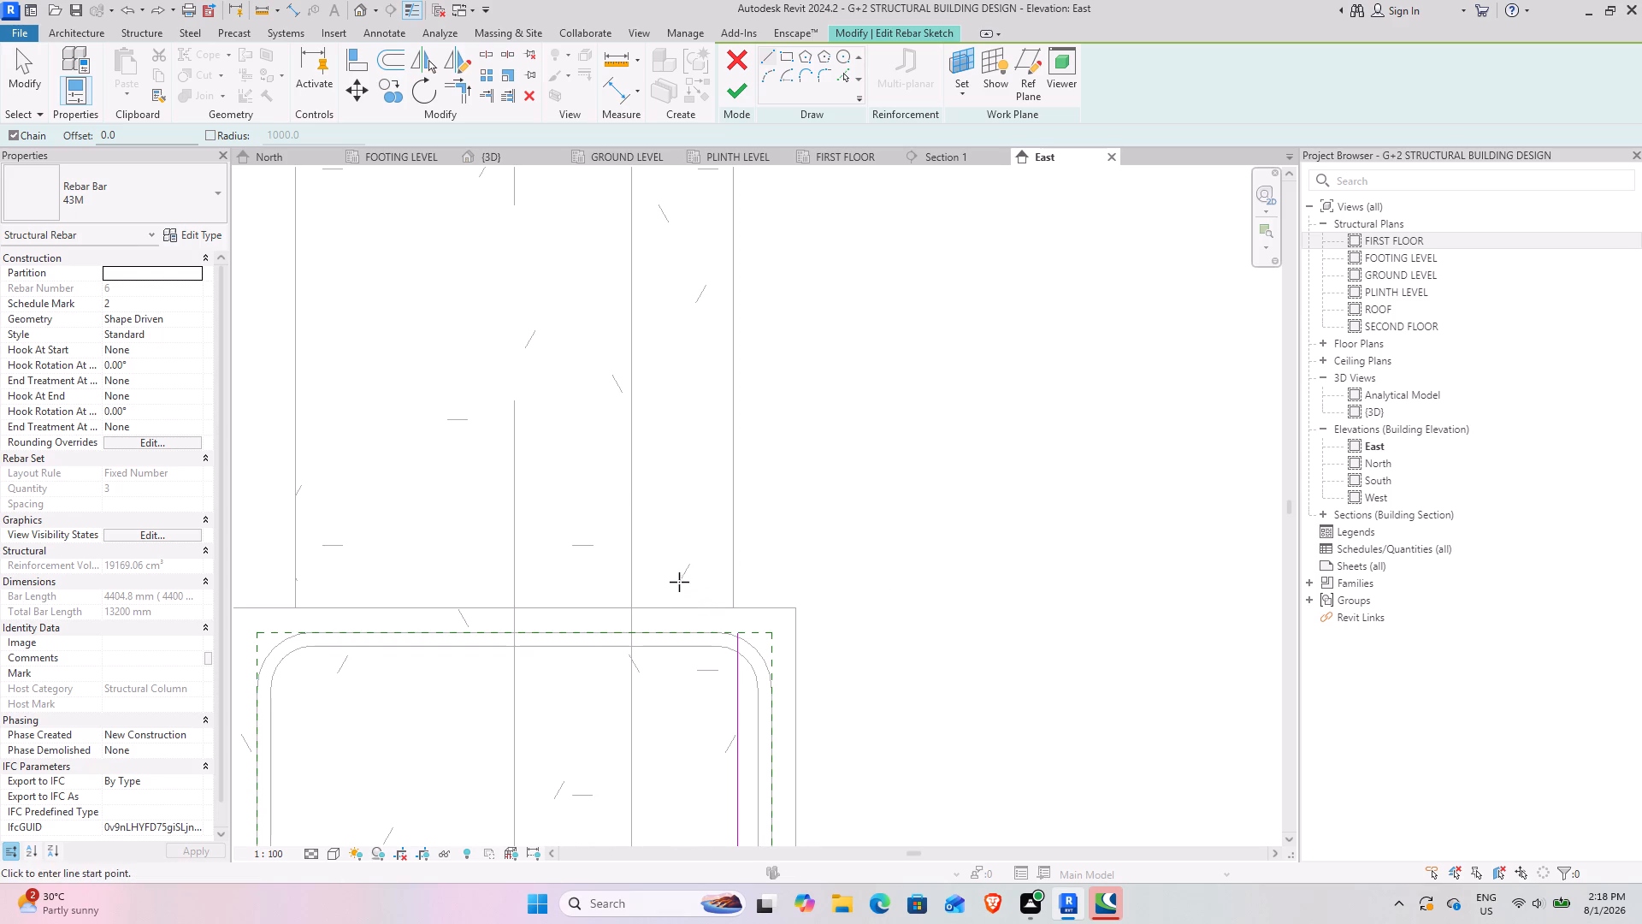
{"action": "left_click", "coordinate": [331, 858]}
{"action": "left_click", "coordinate": [363, 751]}
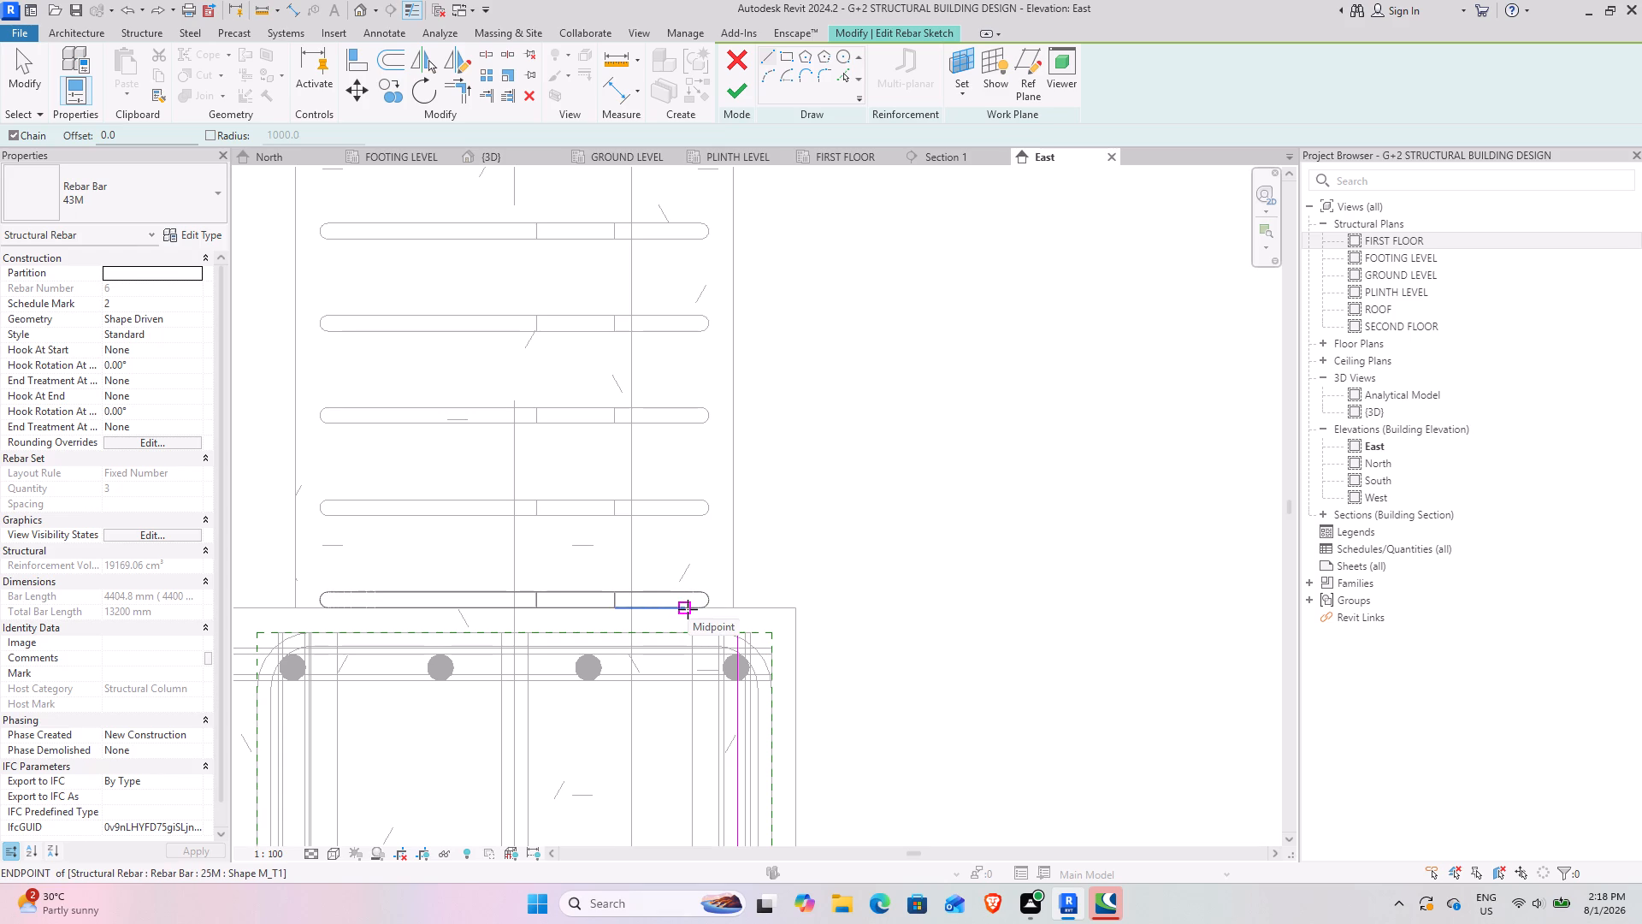
Draw a 240 mm vertical bar line up into the upper column, starting at its base beside the lowest tie's outer end.
{"action": "left_click", "coordinate": [688, 609]}
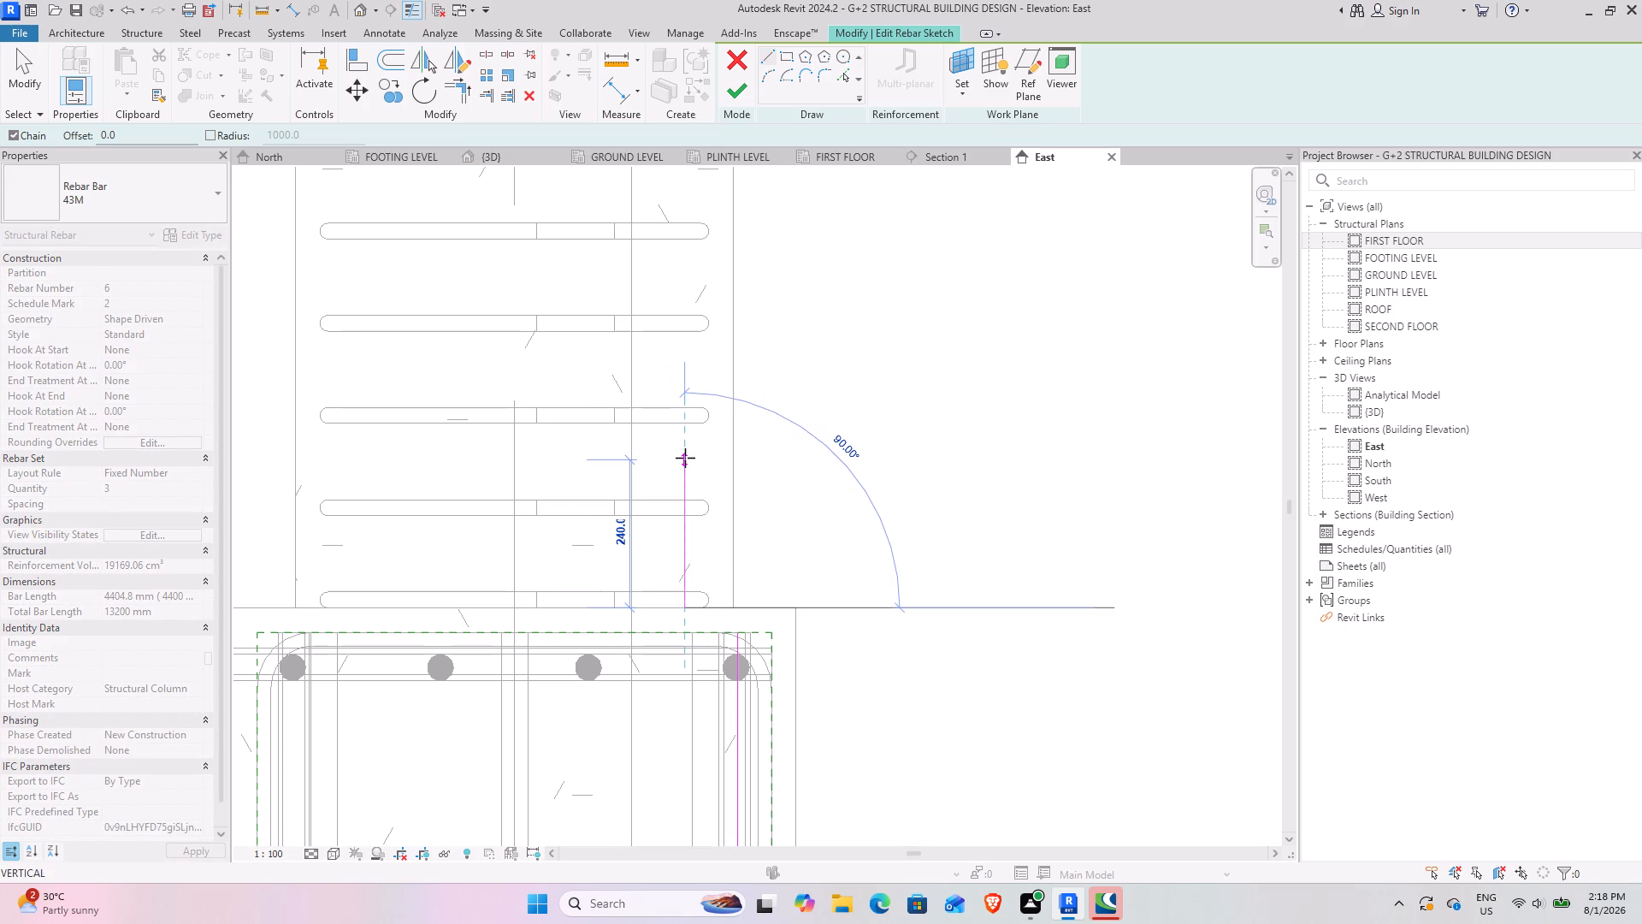
{"action": "left_click", "coordinate": [685, 458]}
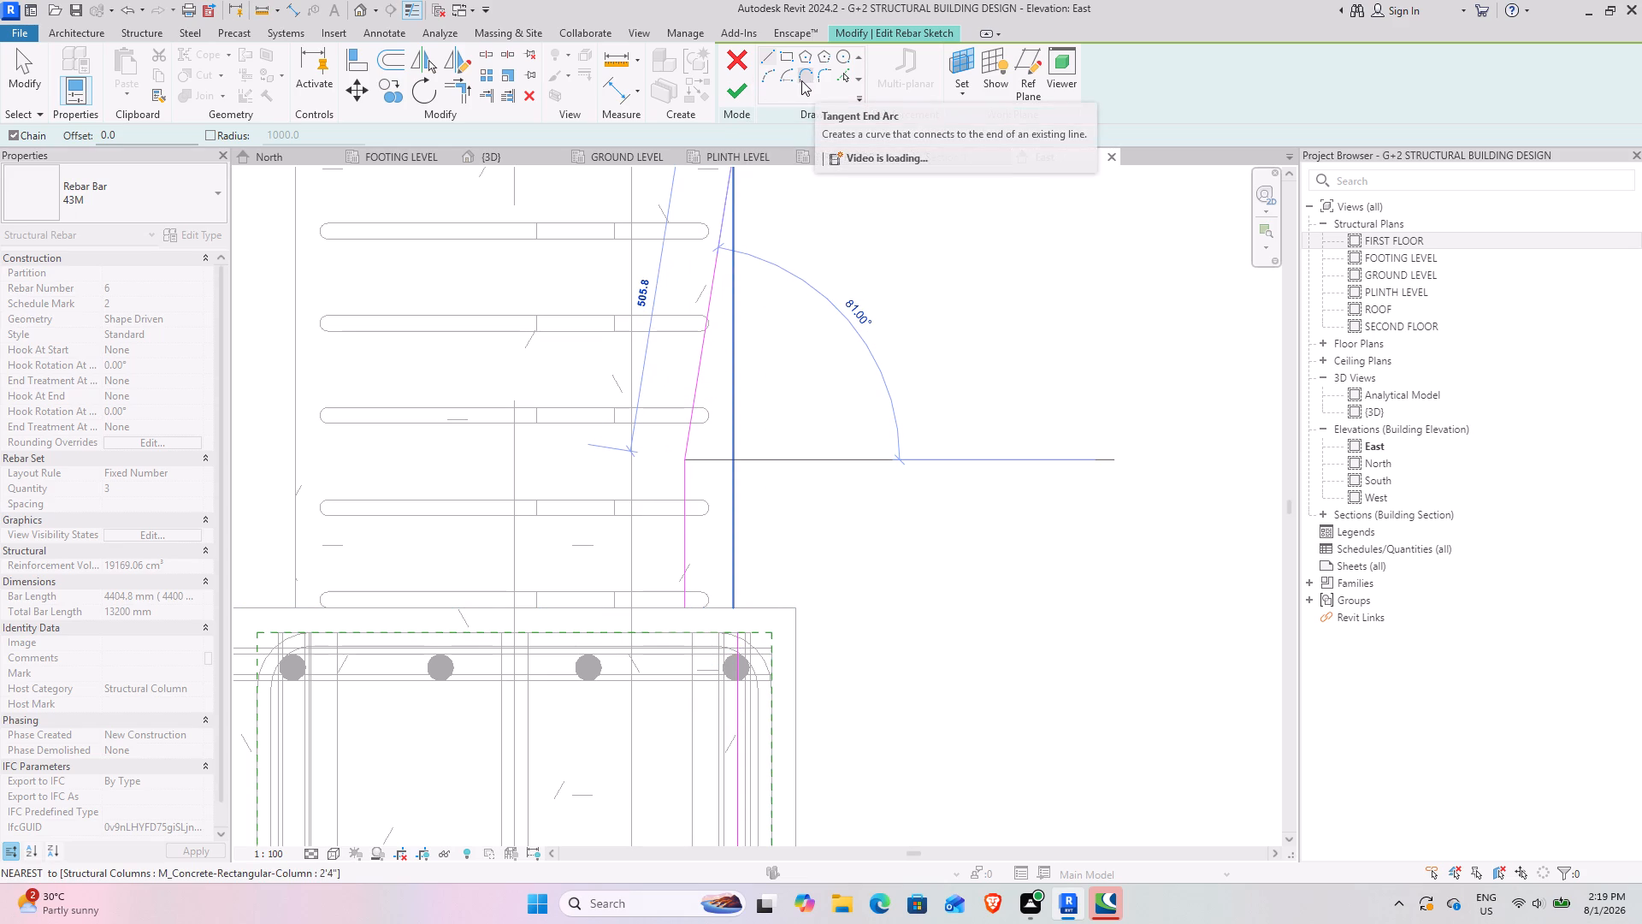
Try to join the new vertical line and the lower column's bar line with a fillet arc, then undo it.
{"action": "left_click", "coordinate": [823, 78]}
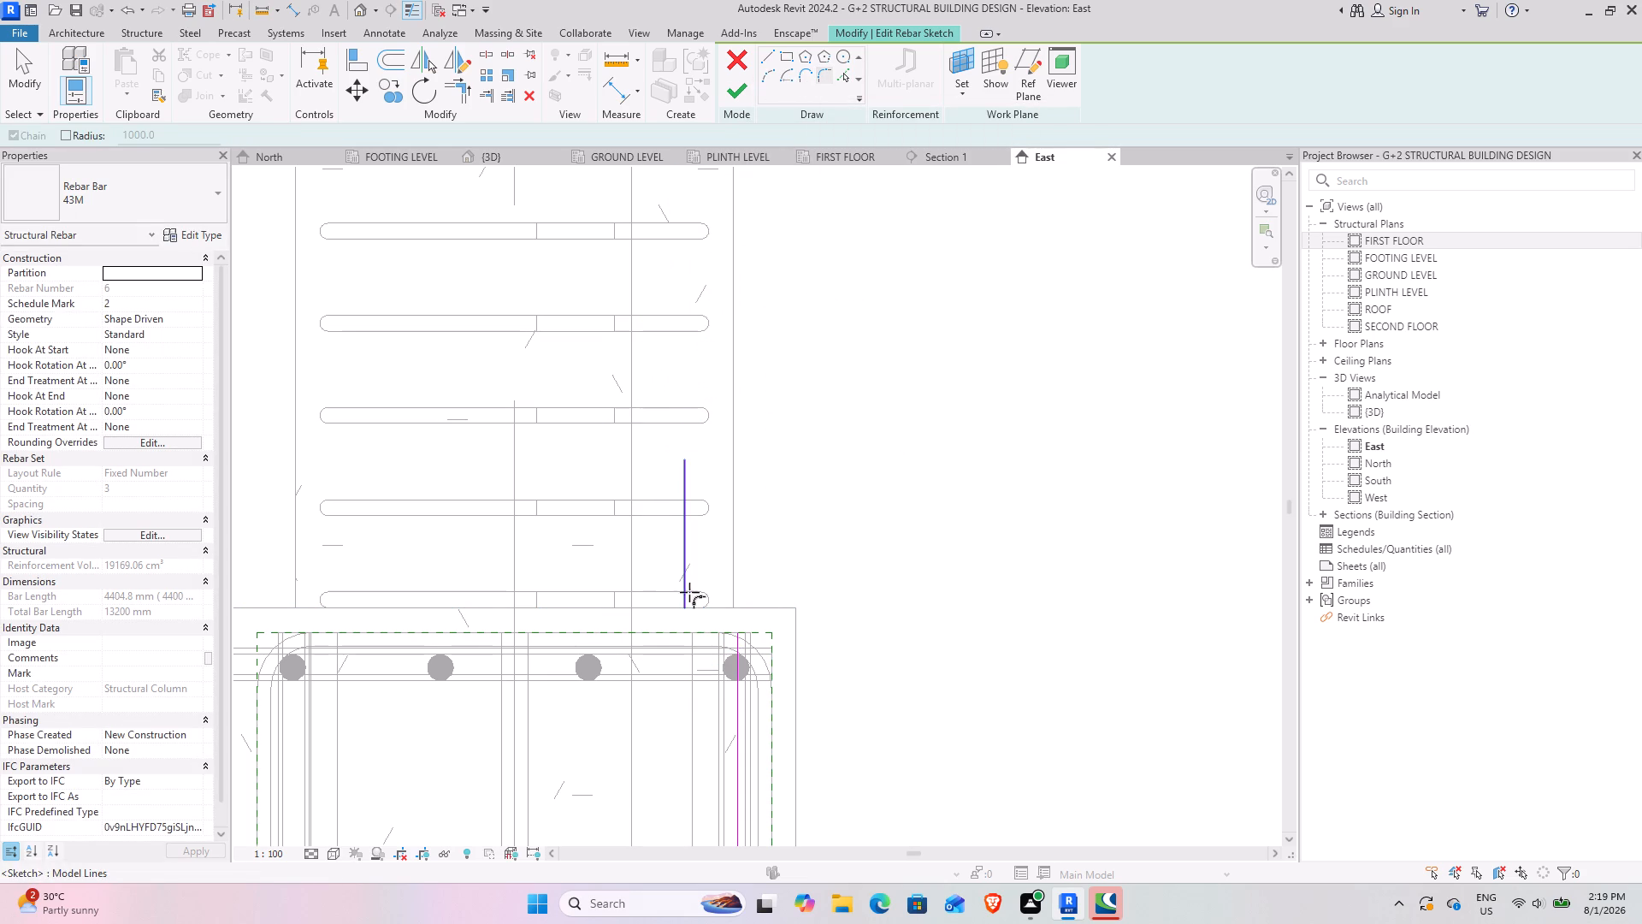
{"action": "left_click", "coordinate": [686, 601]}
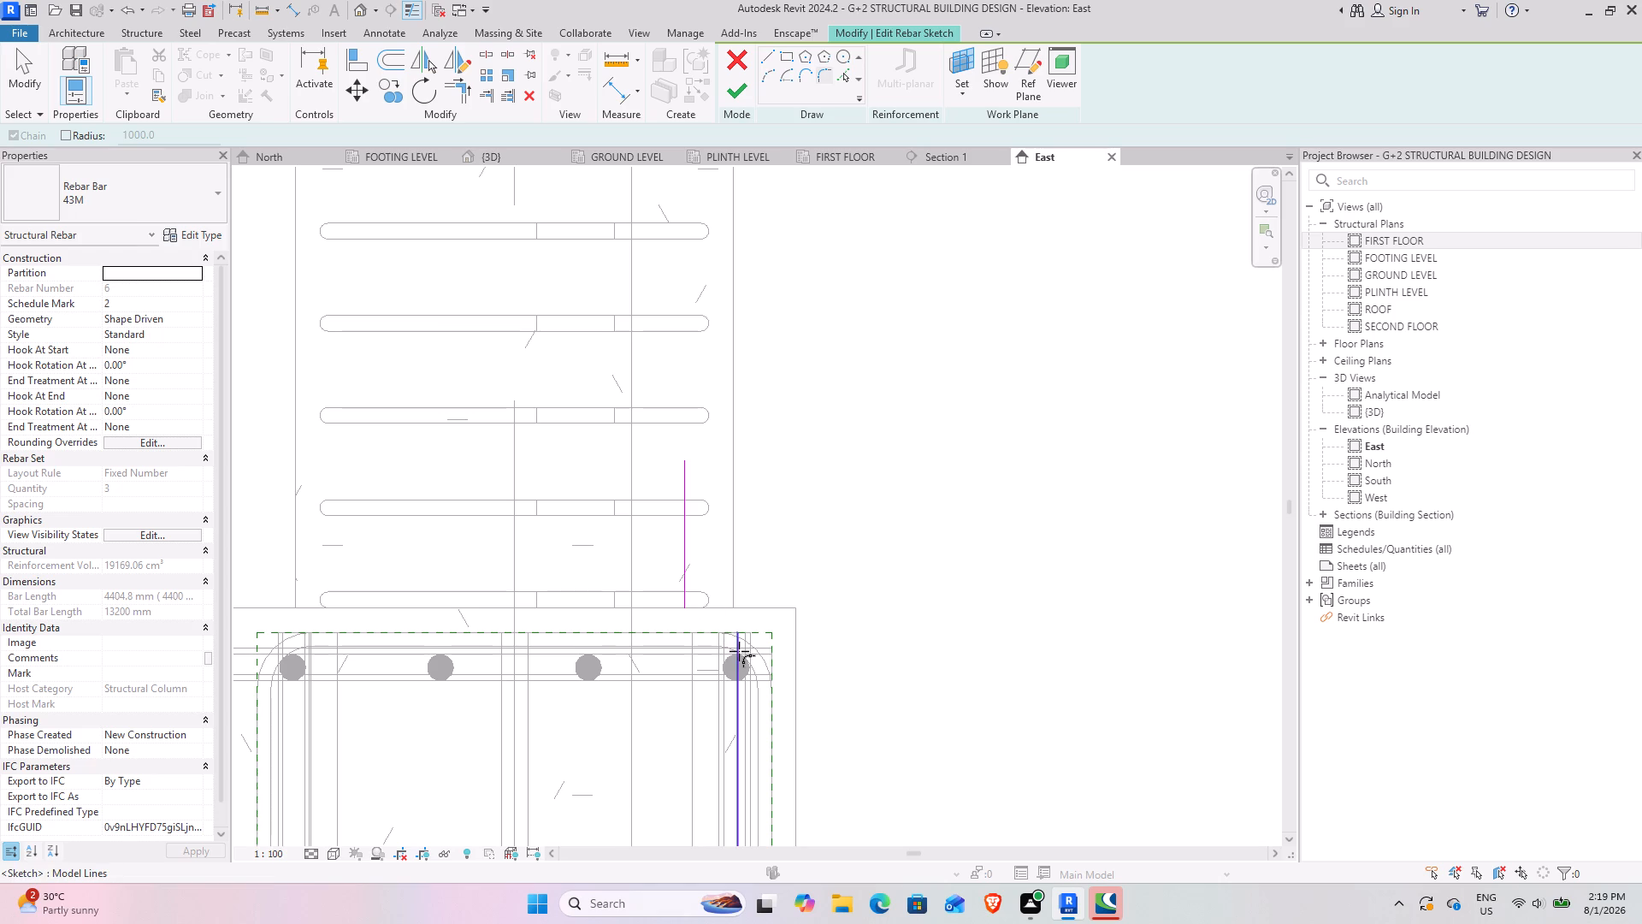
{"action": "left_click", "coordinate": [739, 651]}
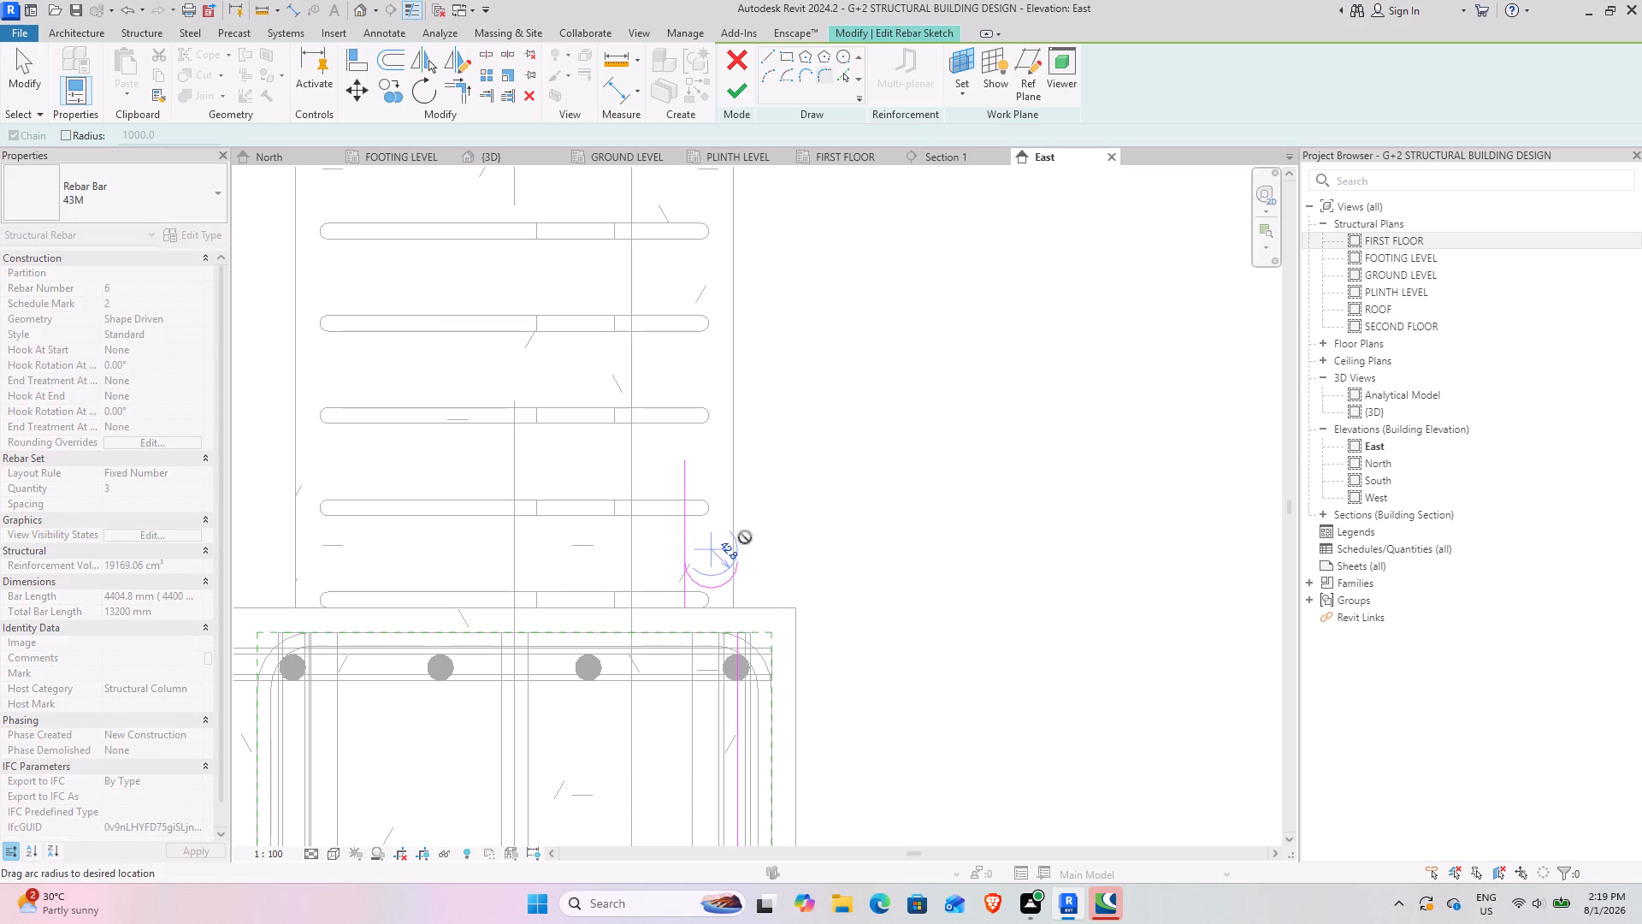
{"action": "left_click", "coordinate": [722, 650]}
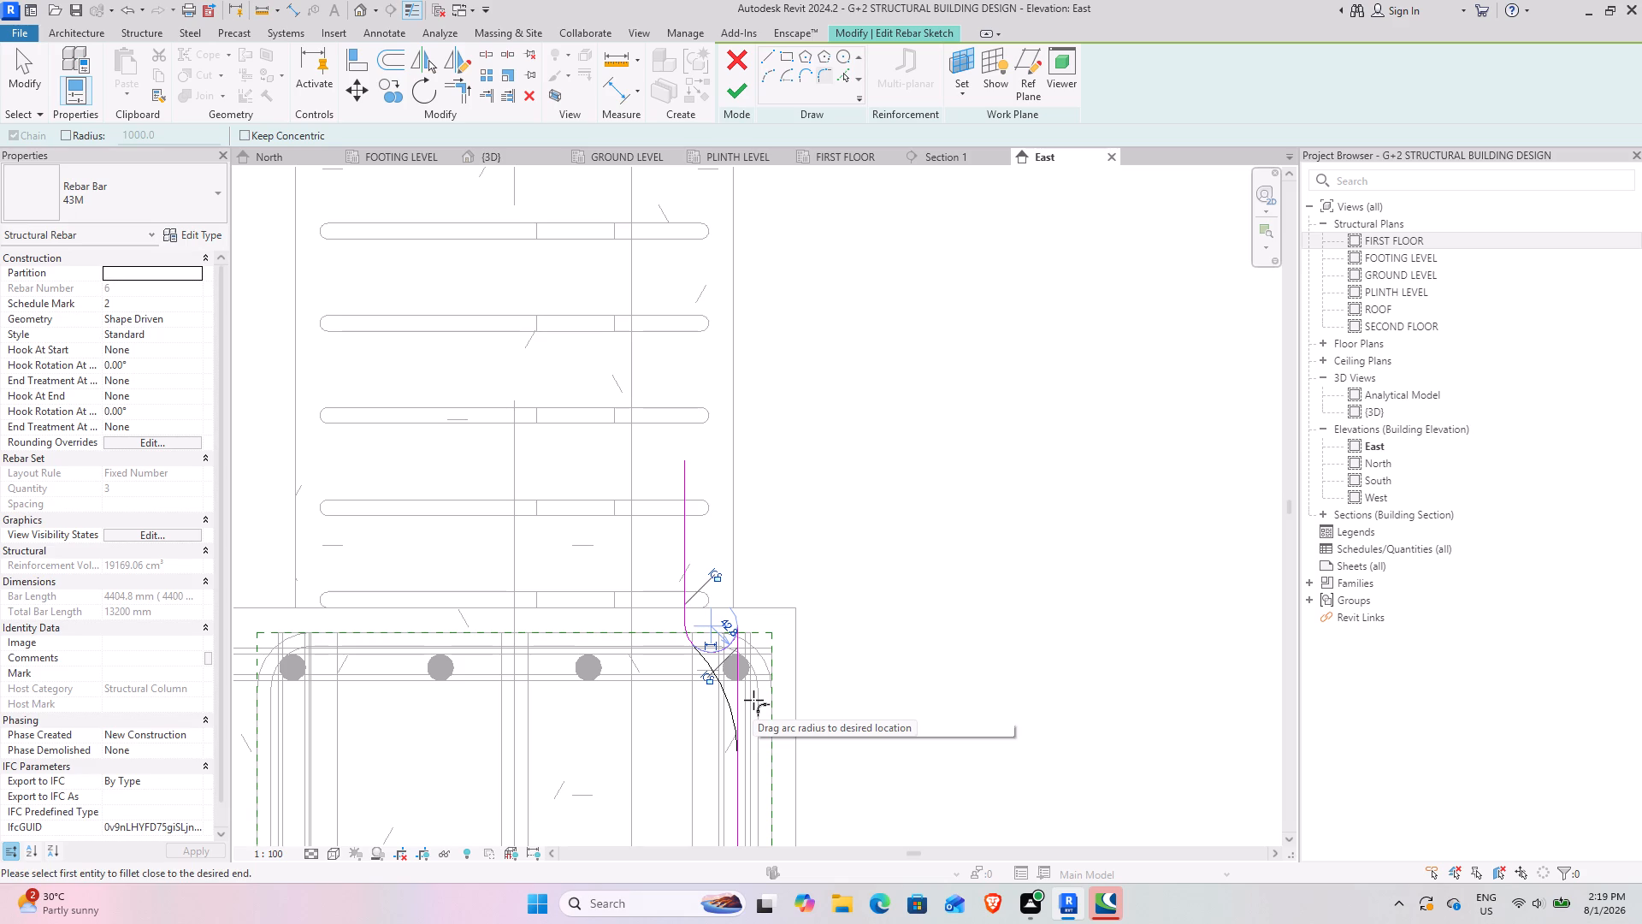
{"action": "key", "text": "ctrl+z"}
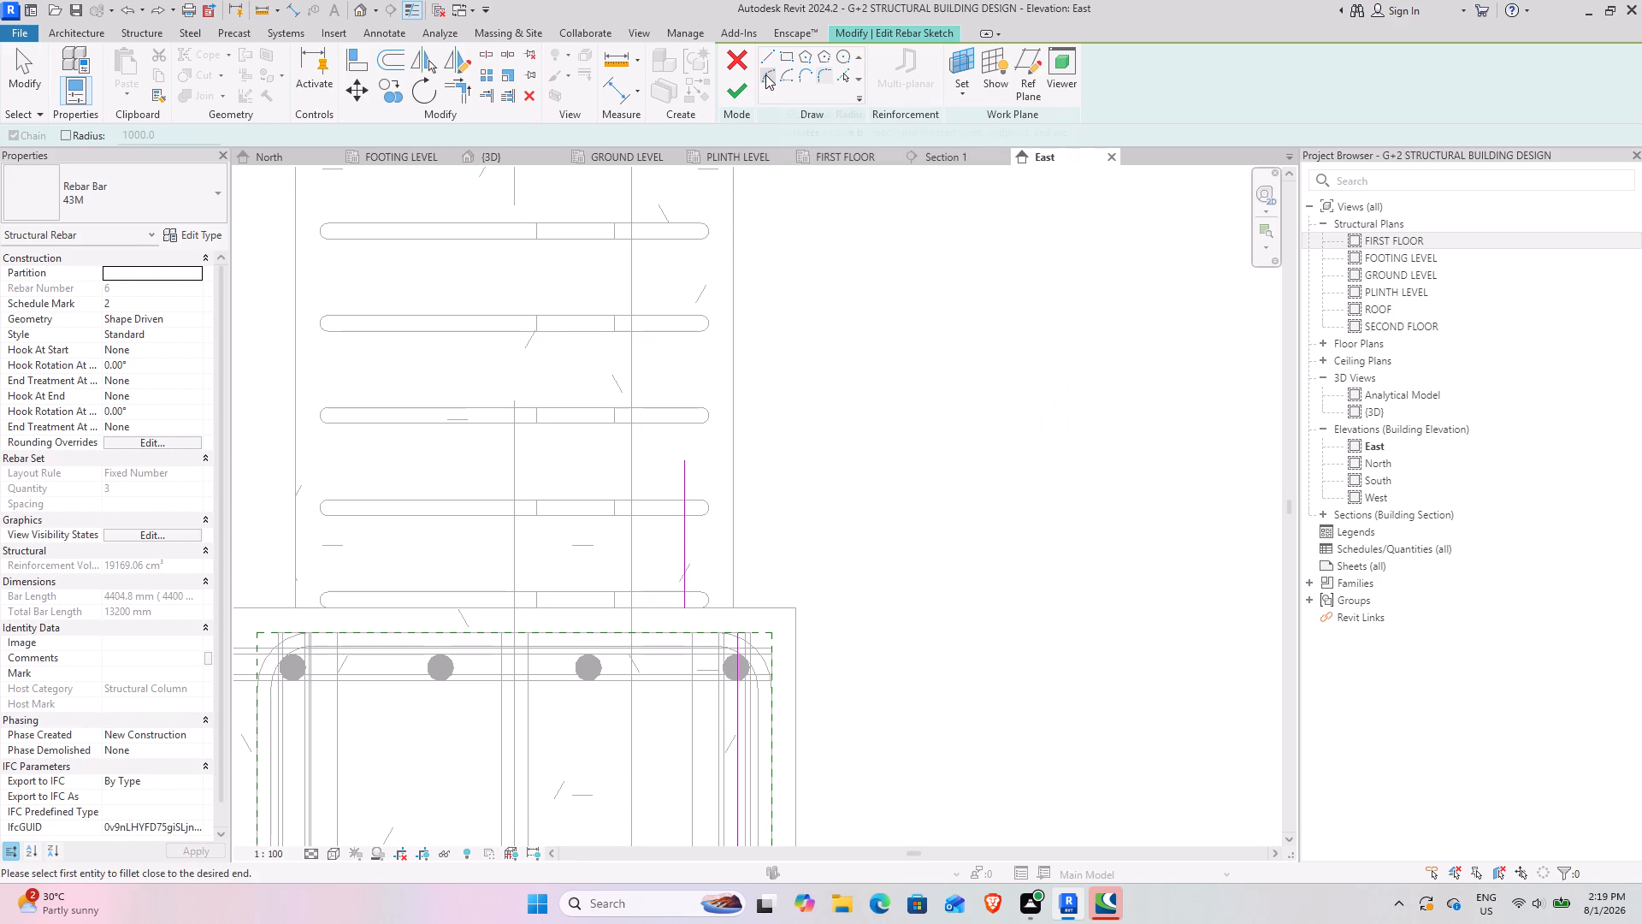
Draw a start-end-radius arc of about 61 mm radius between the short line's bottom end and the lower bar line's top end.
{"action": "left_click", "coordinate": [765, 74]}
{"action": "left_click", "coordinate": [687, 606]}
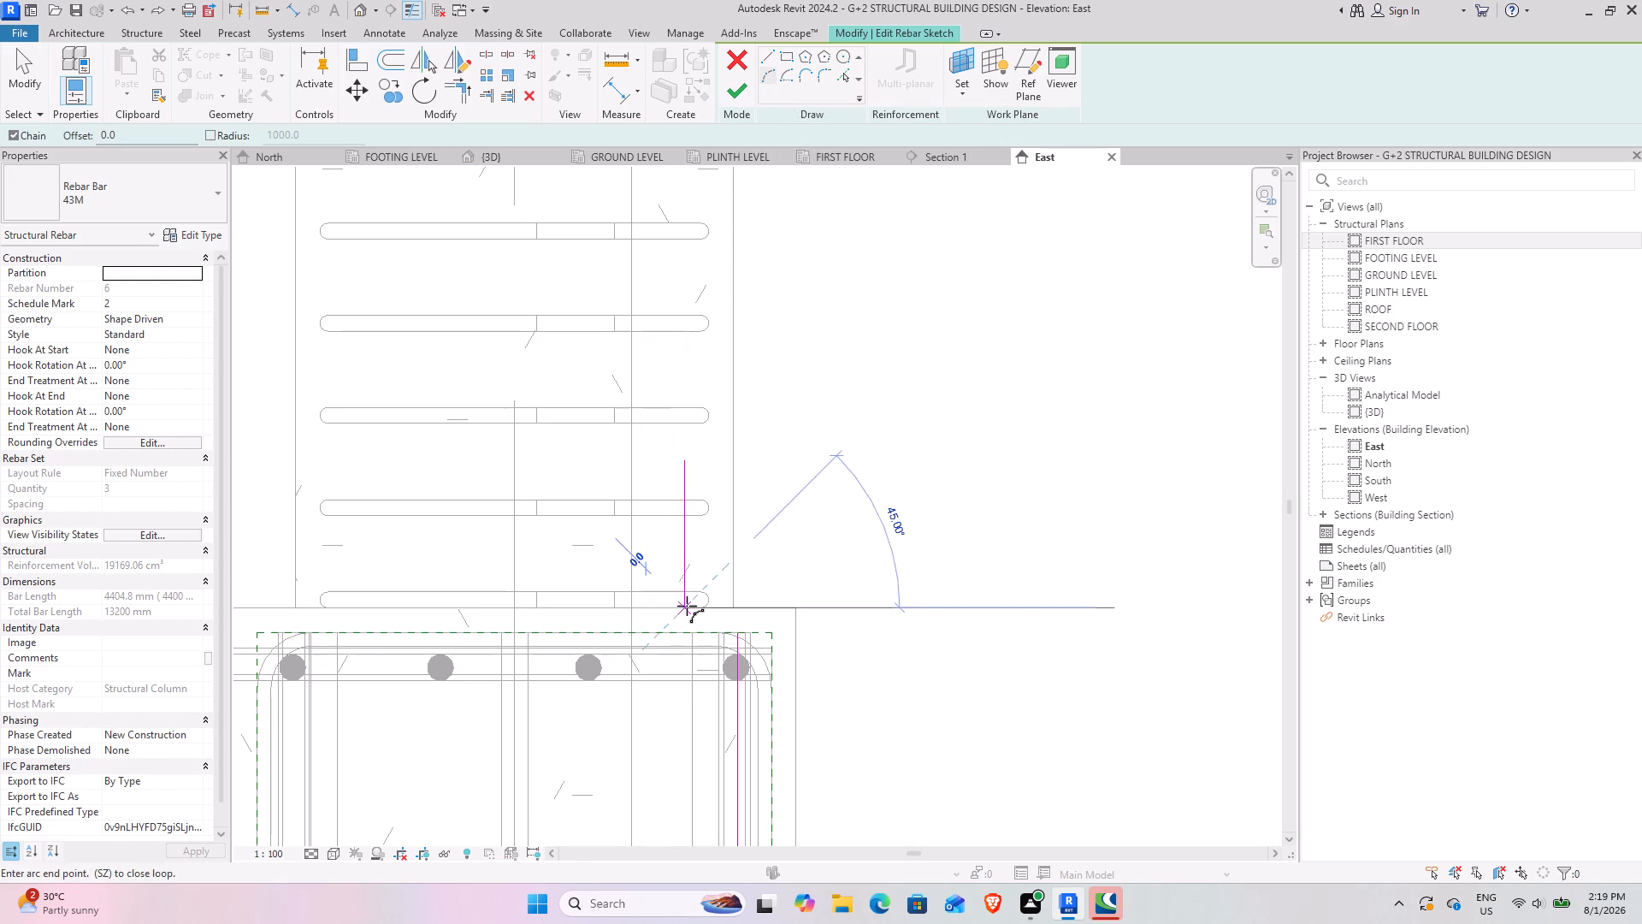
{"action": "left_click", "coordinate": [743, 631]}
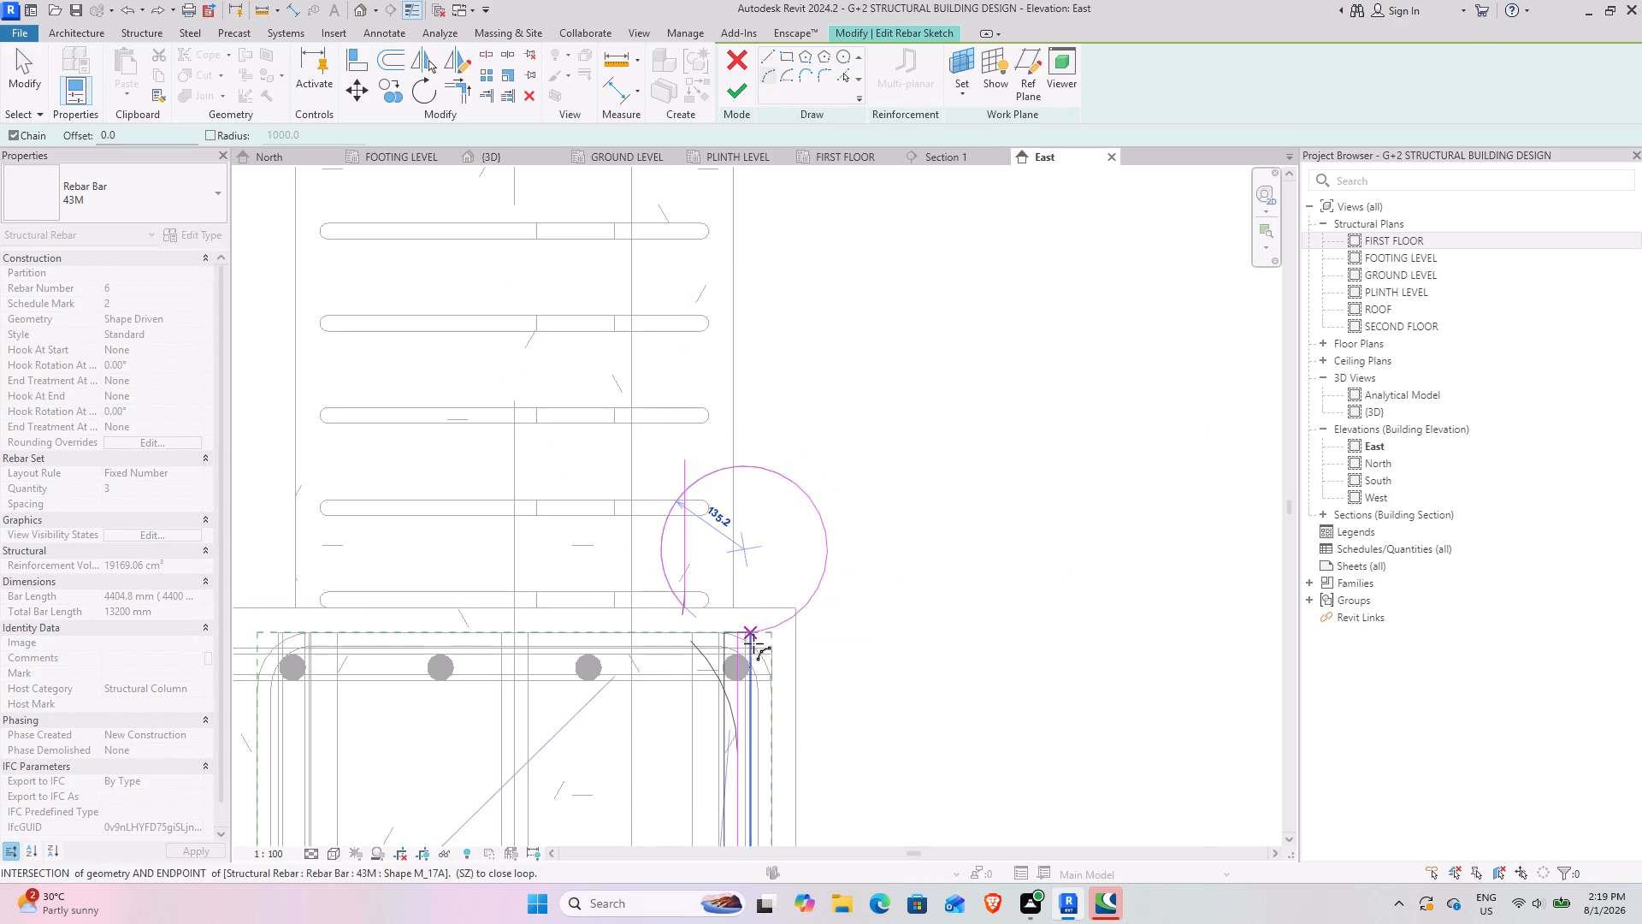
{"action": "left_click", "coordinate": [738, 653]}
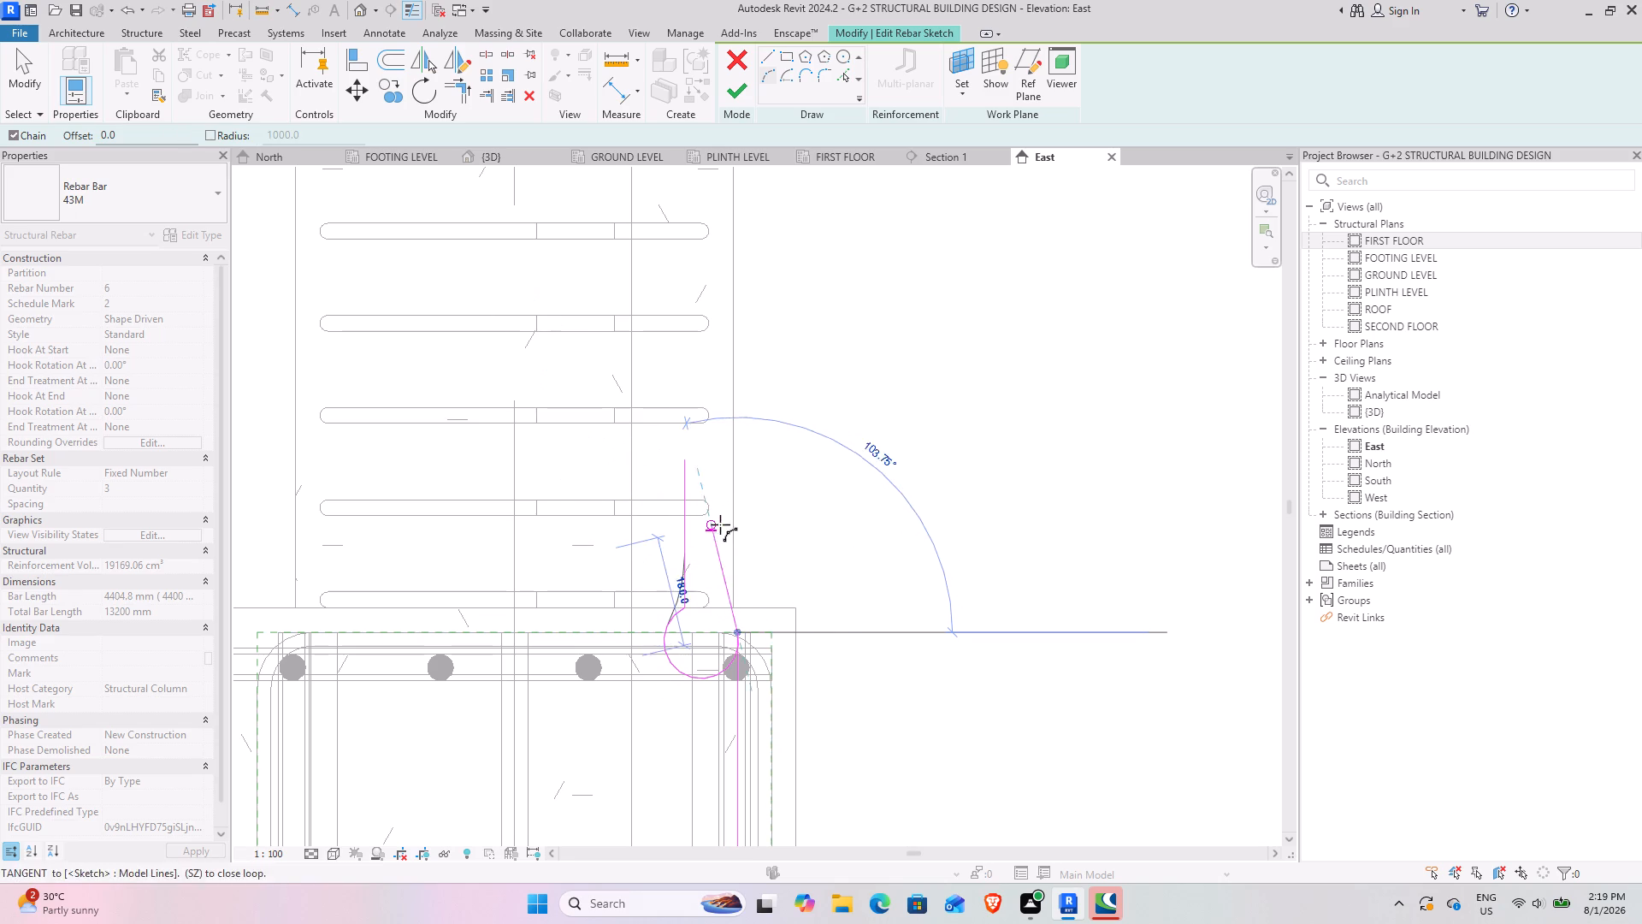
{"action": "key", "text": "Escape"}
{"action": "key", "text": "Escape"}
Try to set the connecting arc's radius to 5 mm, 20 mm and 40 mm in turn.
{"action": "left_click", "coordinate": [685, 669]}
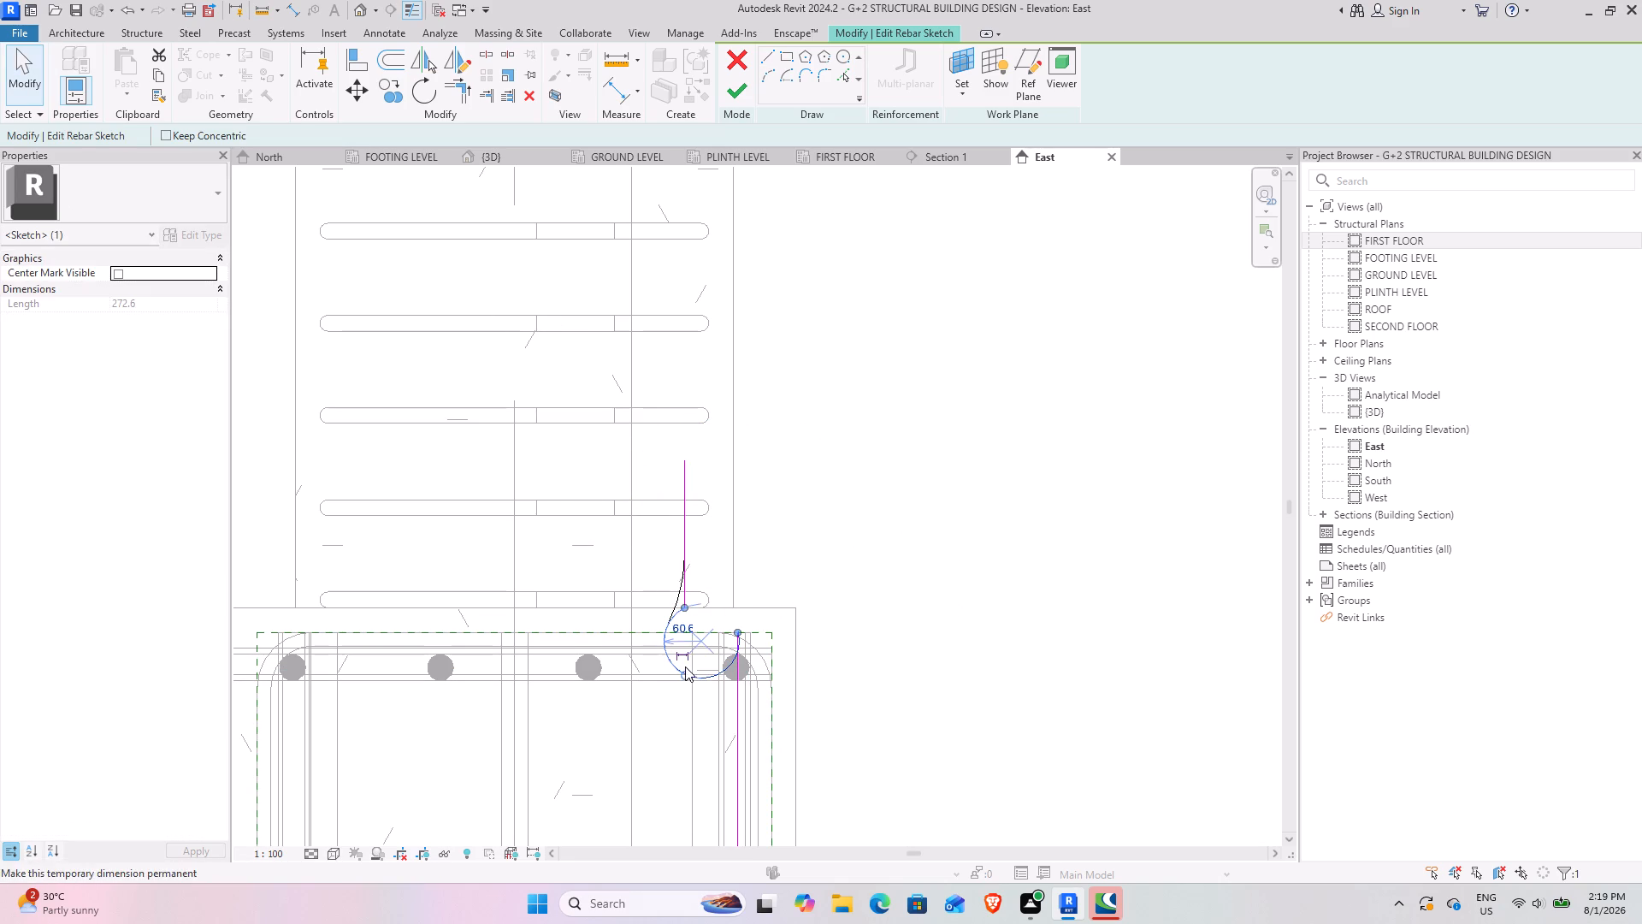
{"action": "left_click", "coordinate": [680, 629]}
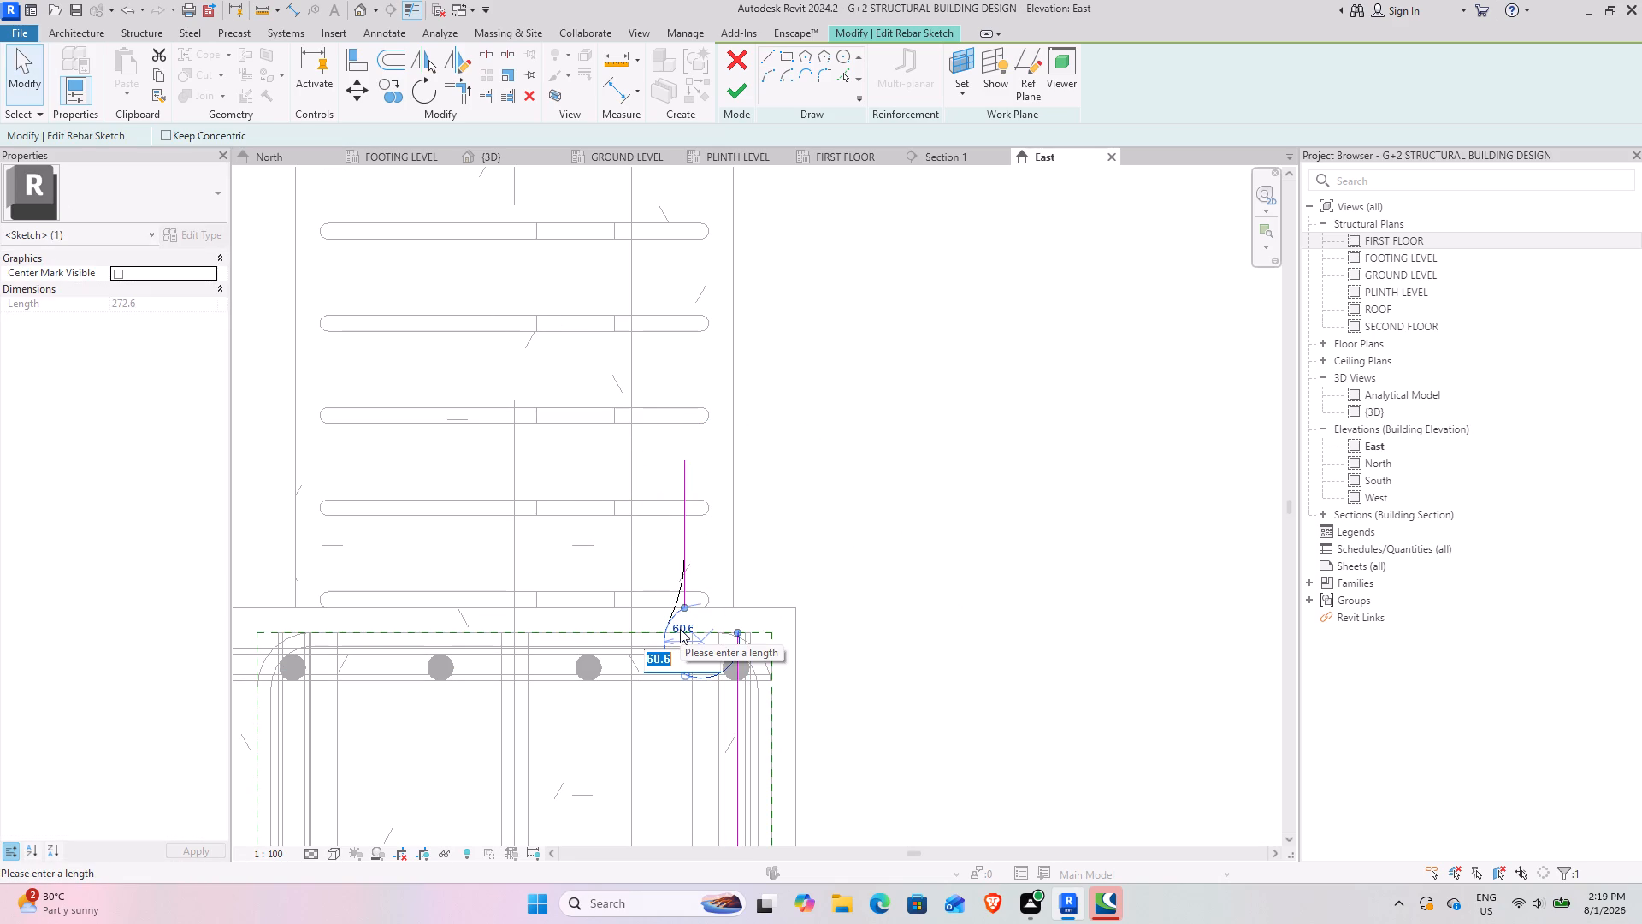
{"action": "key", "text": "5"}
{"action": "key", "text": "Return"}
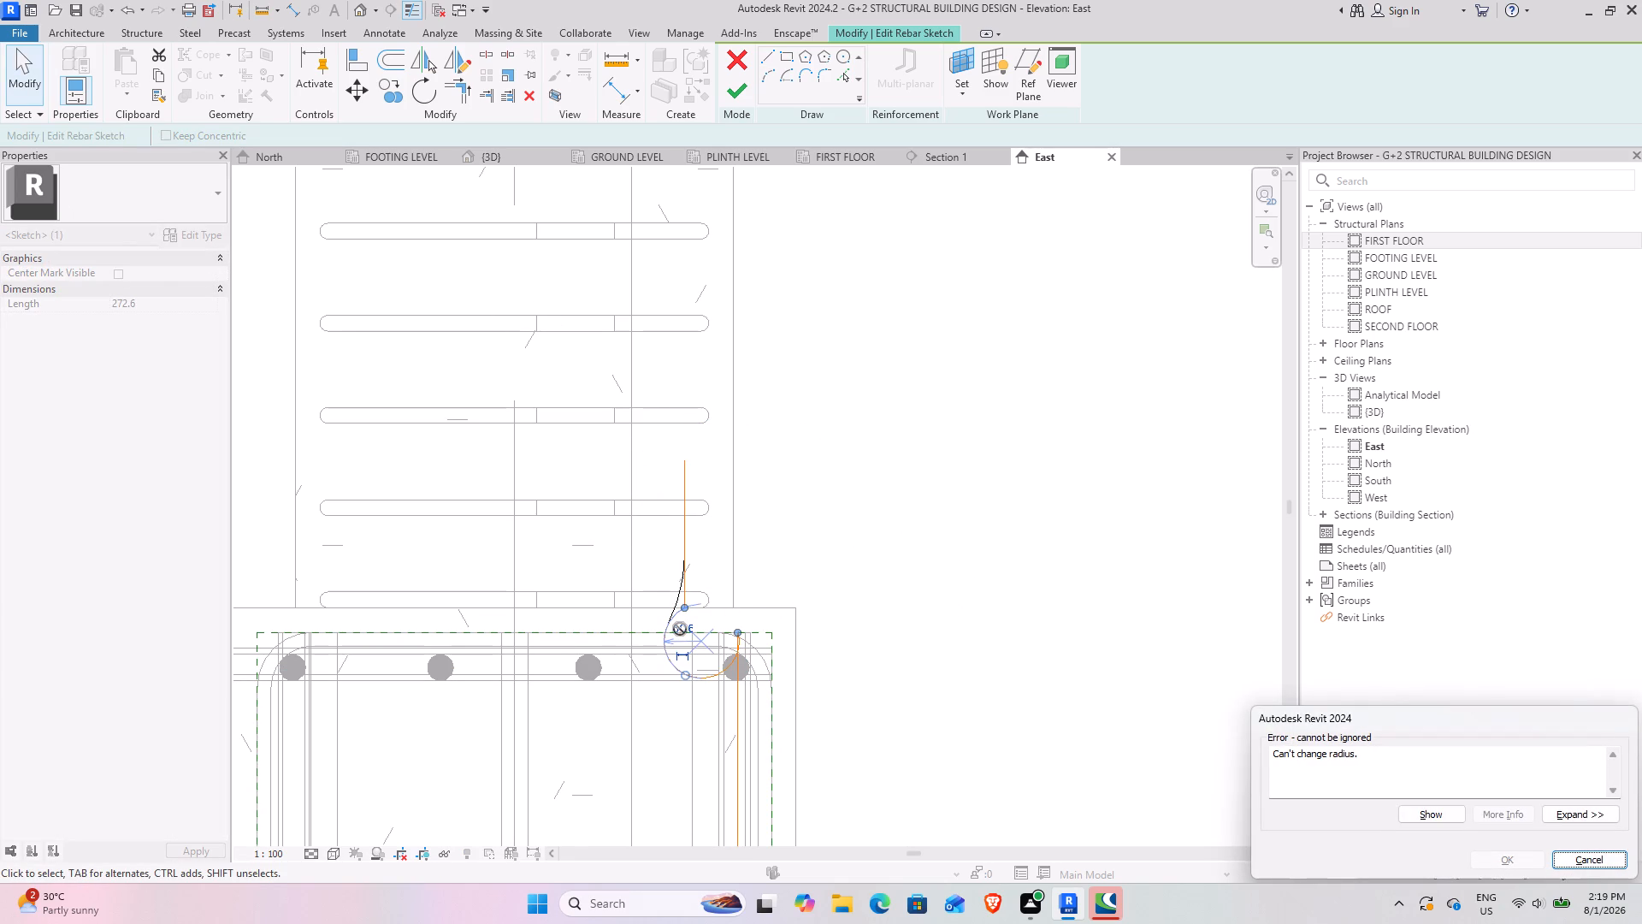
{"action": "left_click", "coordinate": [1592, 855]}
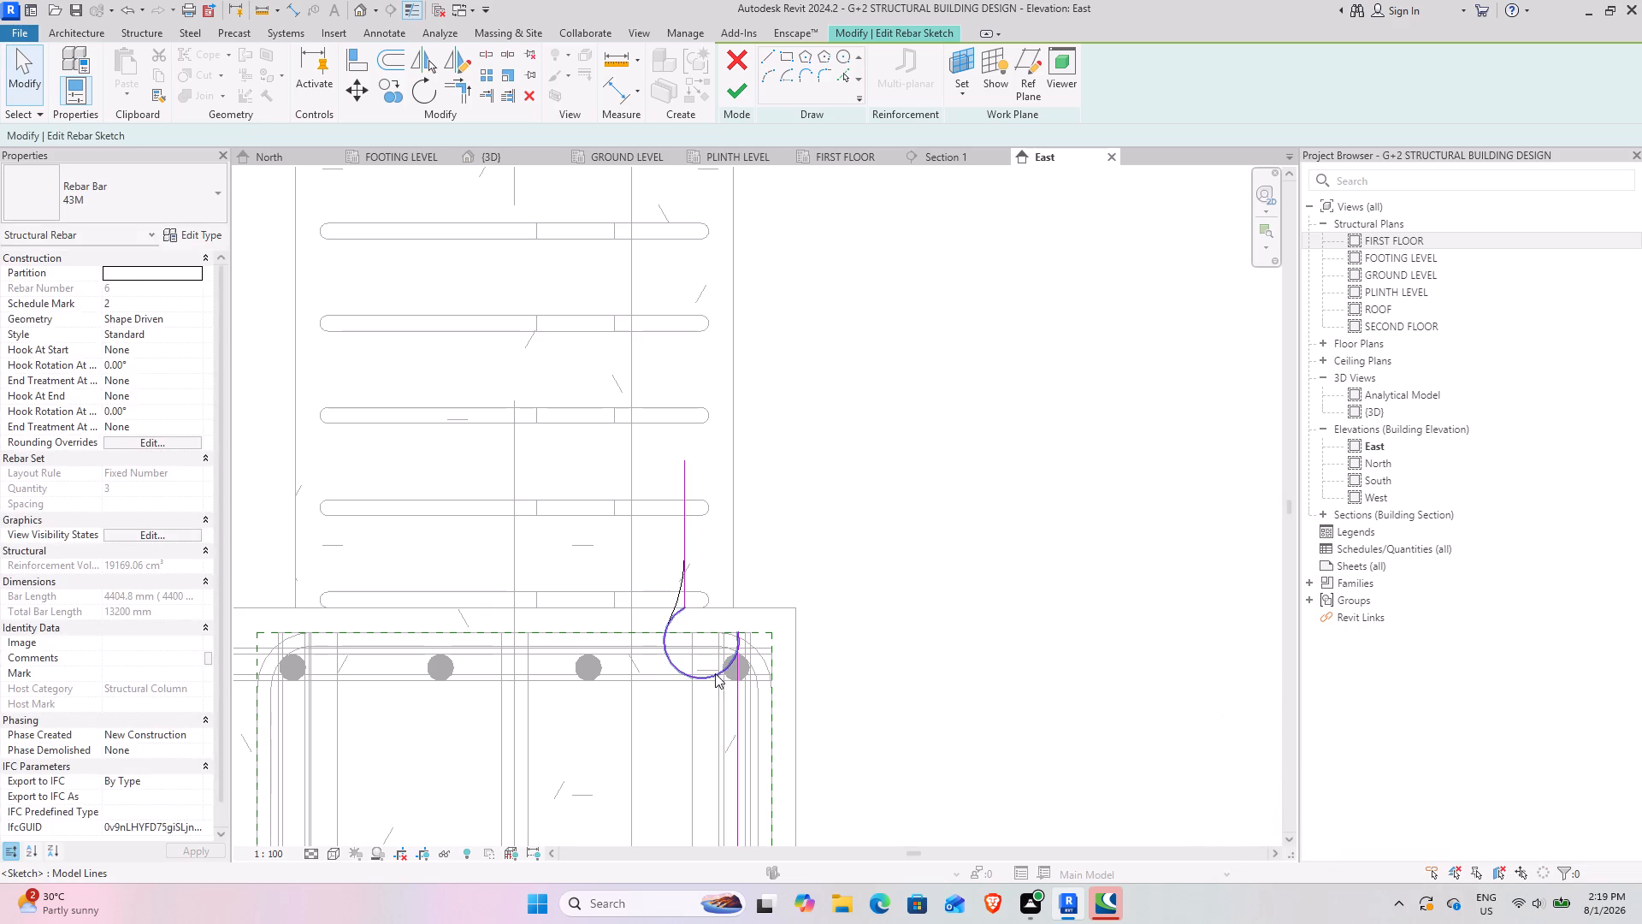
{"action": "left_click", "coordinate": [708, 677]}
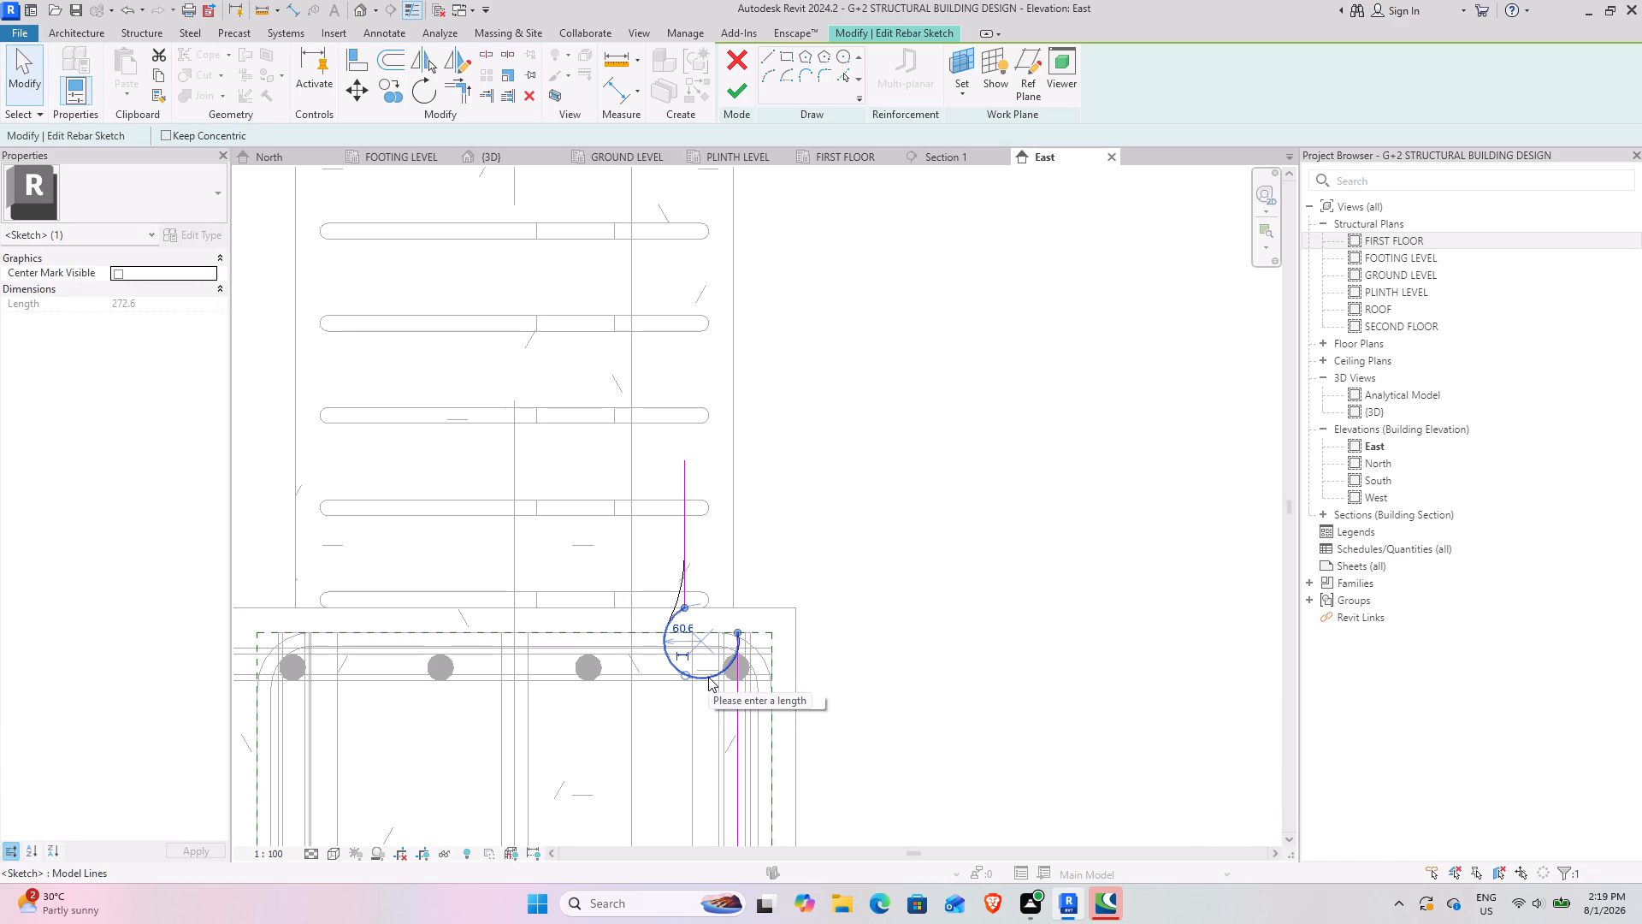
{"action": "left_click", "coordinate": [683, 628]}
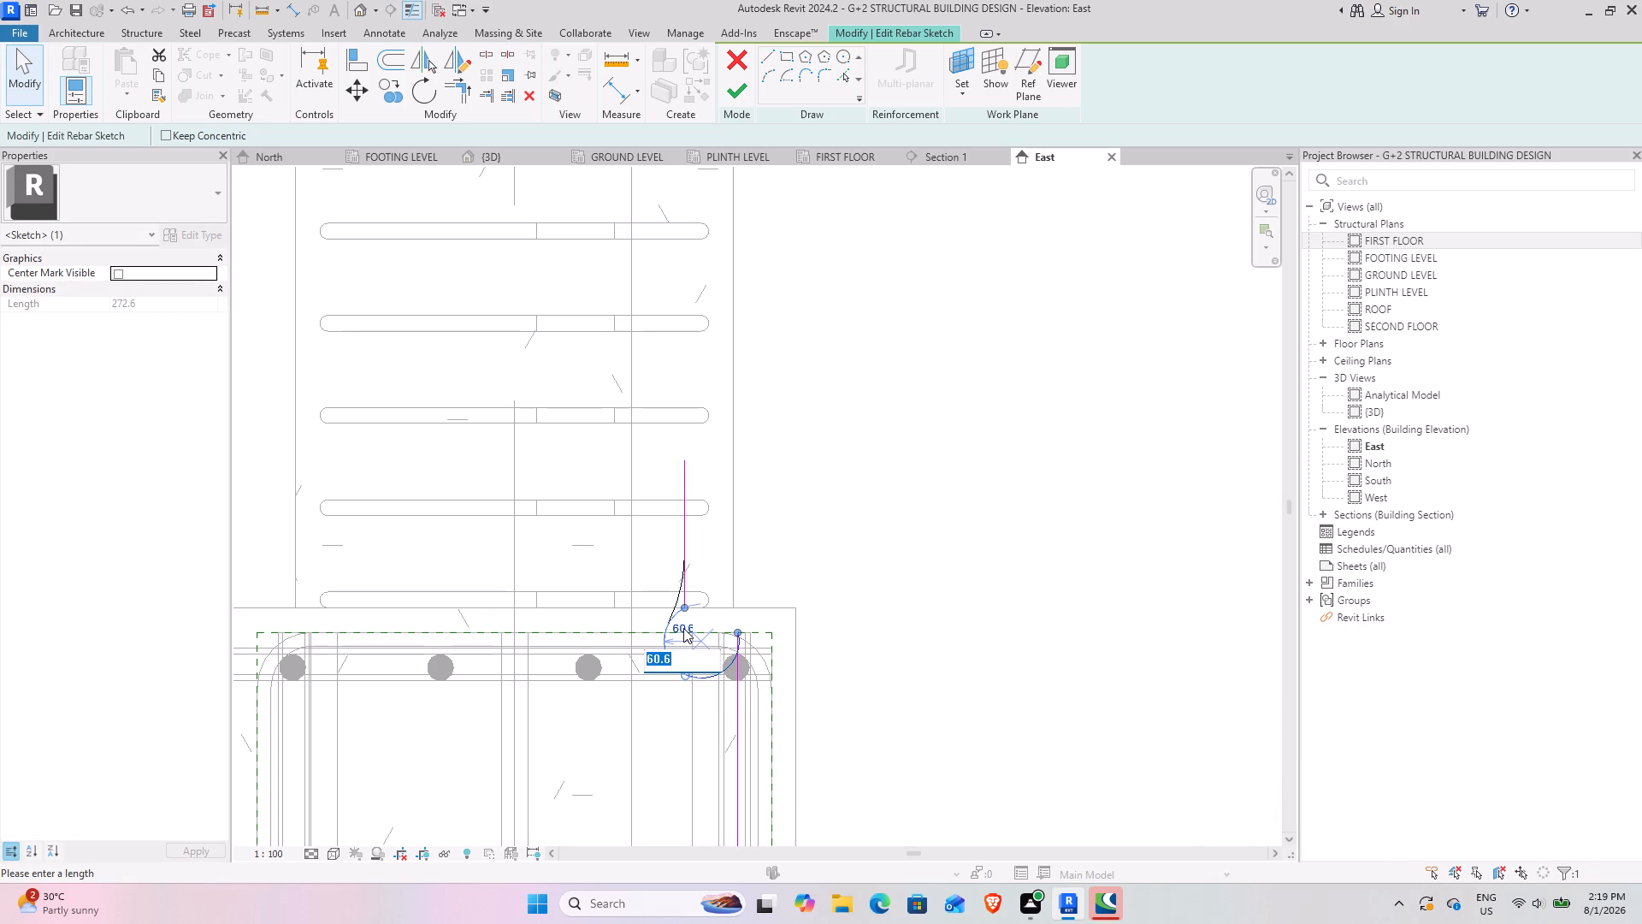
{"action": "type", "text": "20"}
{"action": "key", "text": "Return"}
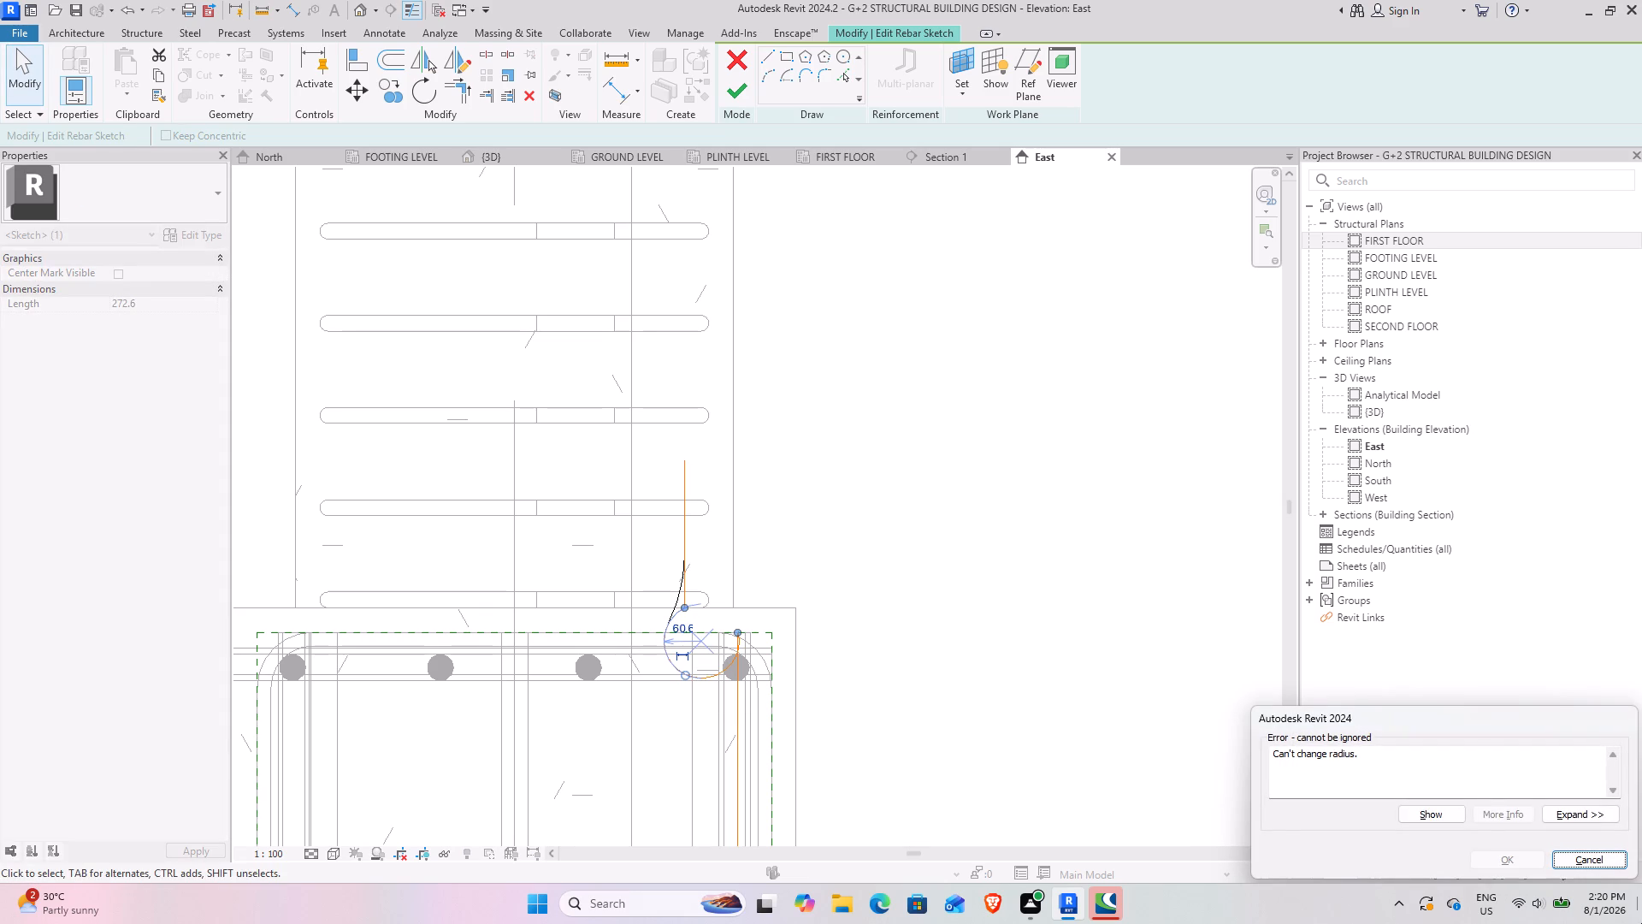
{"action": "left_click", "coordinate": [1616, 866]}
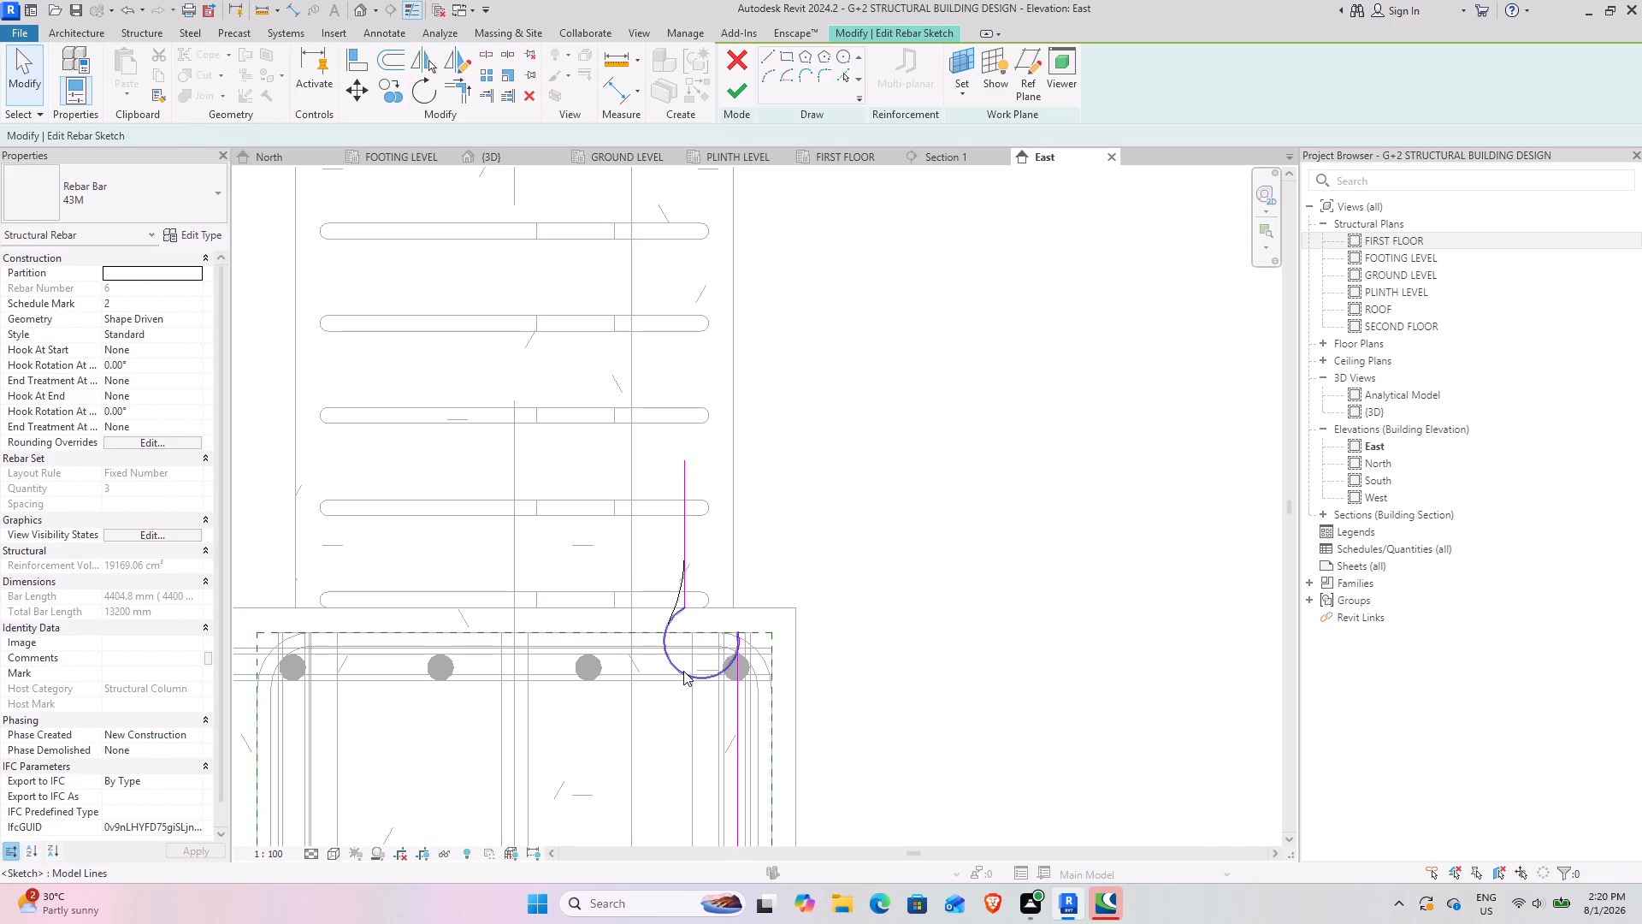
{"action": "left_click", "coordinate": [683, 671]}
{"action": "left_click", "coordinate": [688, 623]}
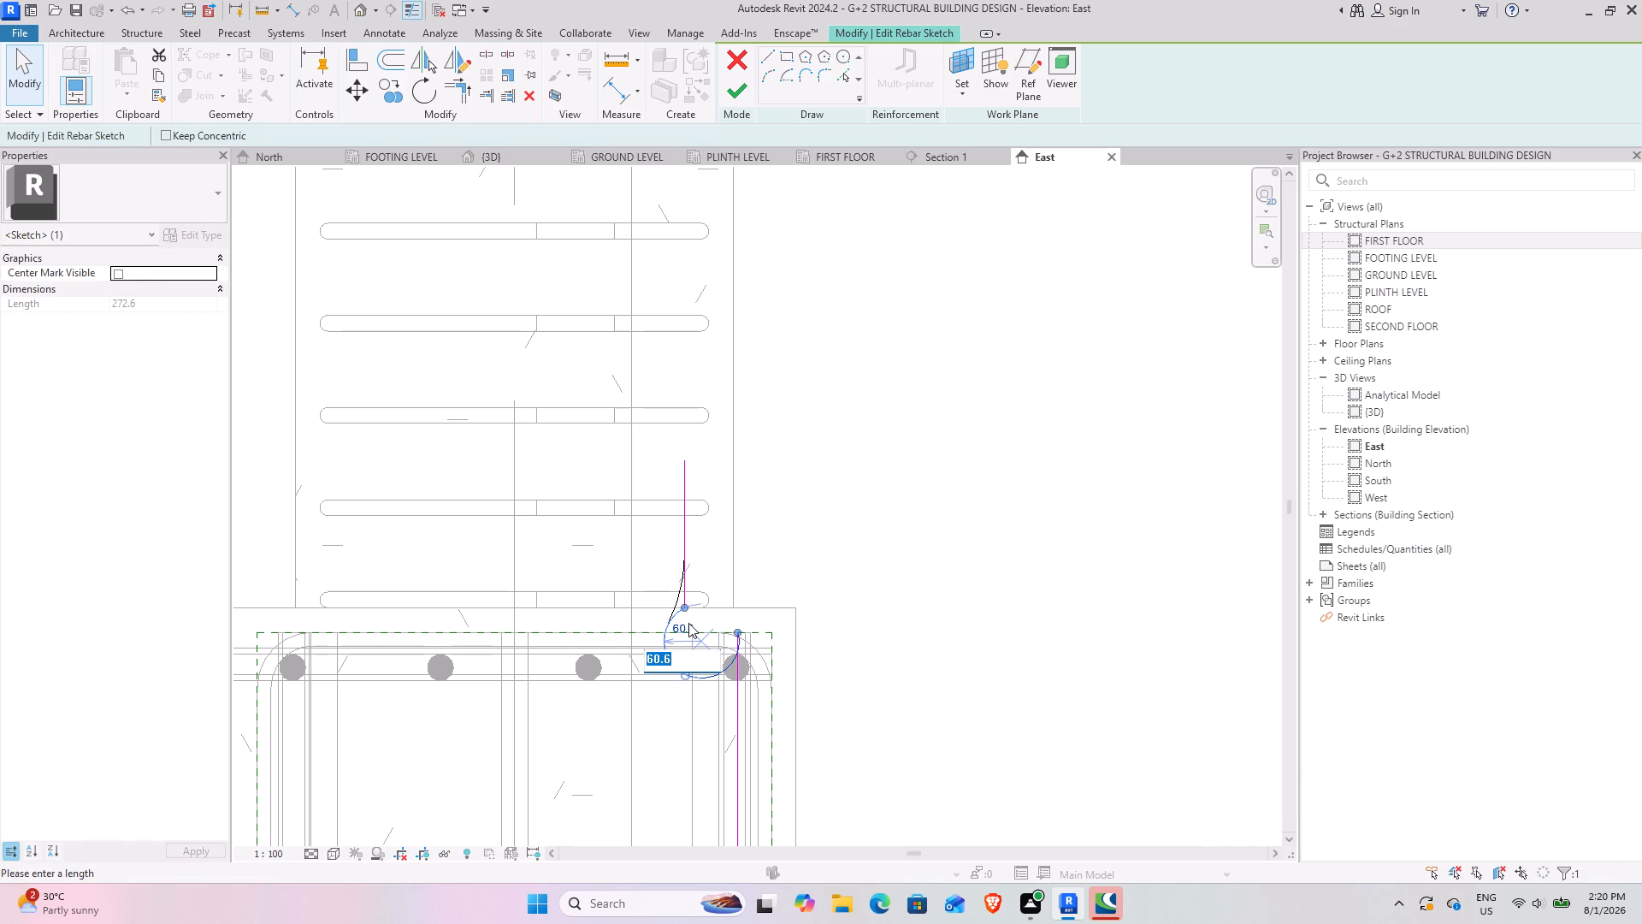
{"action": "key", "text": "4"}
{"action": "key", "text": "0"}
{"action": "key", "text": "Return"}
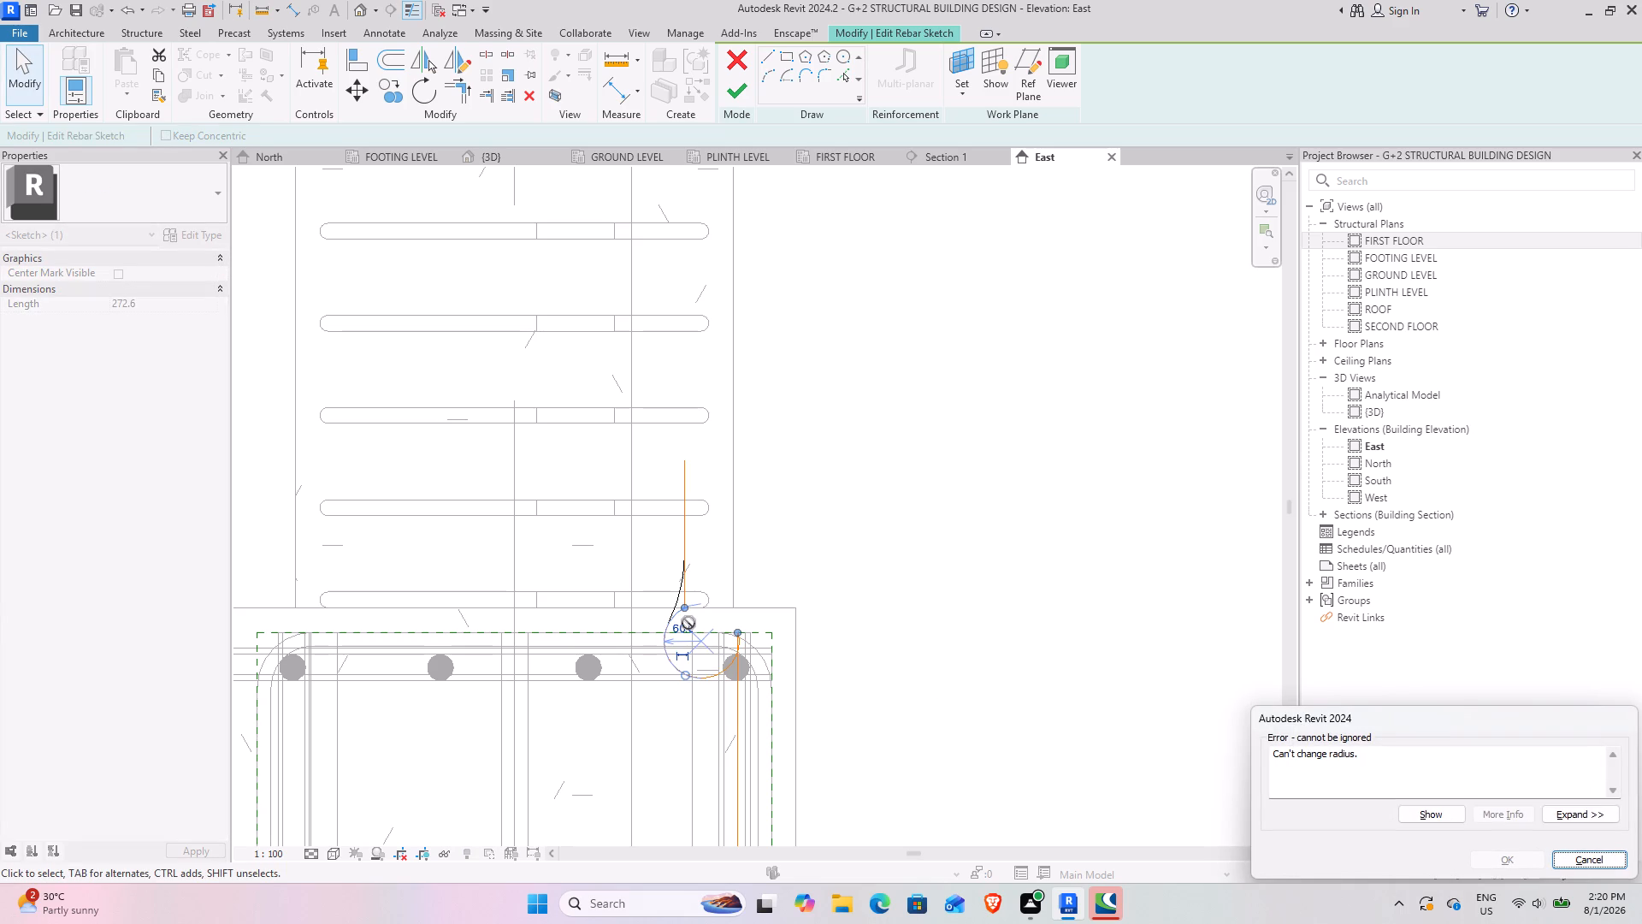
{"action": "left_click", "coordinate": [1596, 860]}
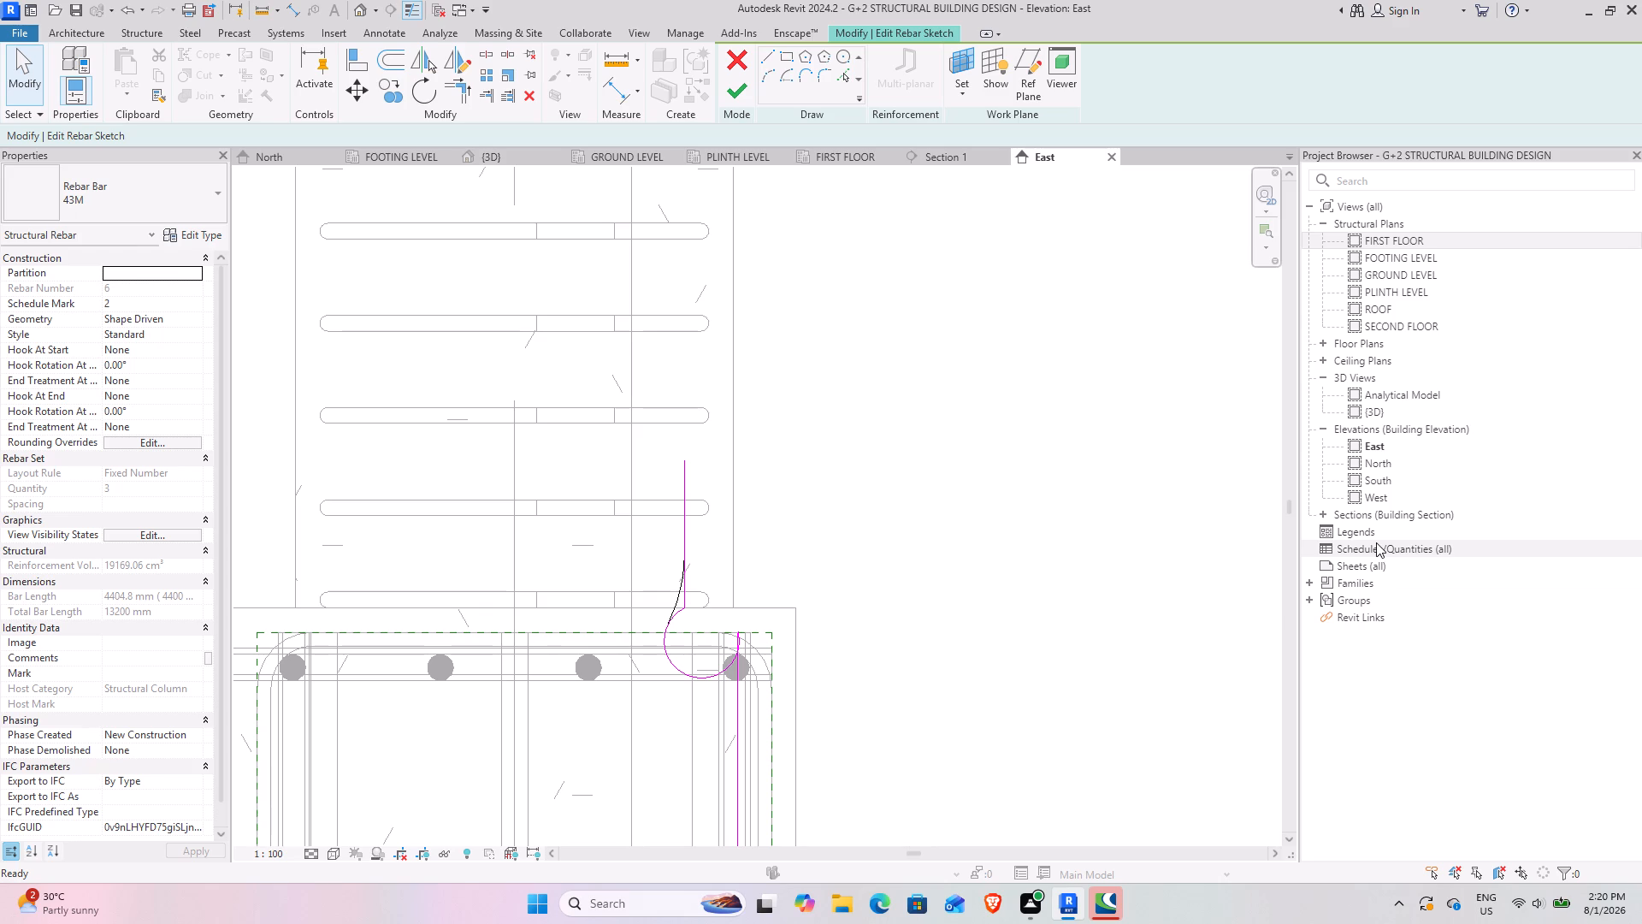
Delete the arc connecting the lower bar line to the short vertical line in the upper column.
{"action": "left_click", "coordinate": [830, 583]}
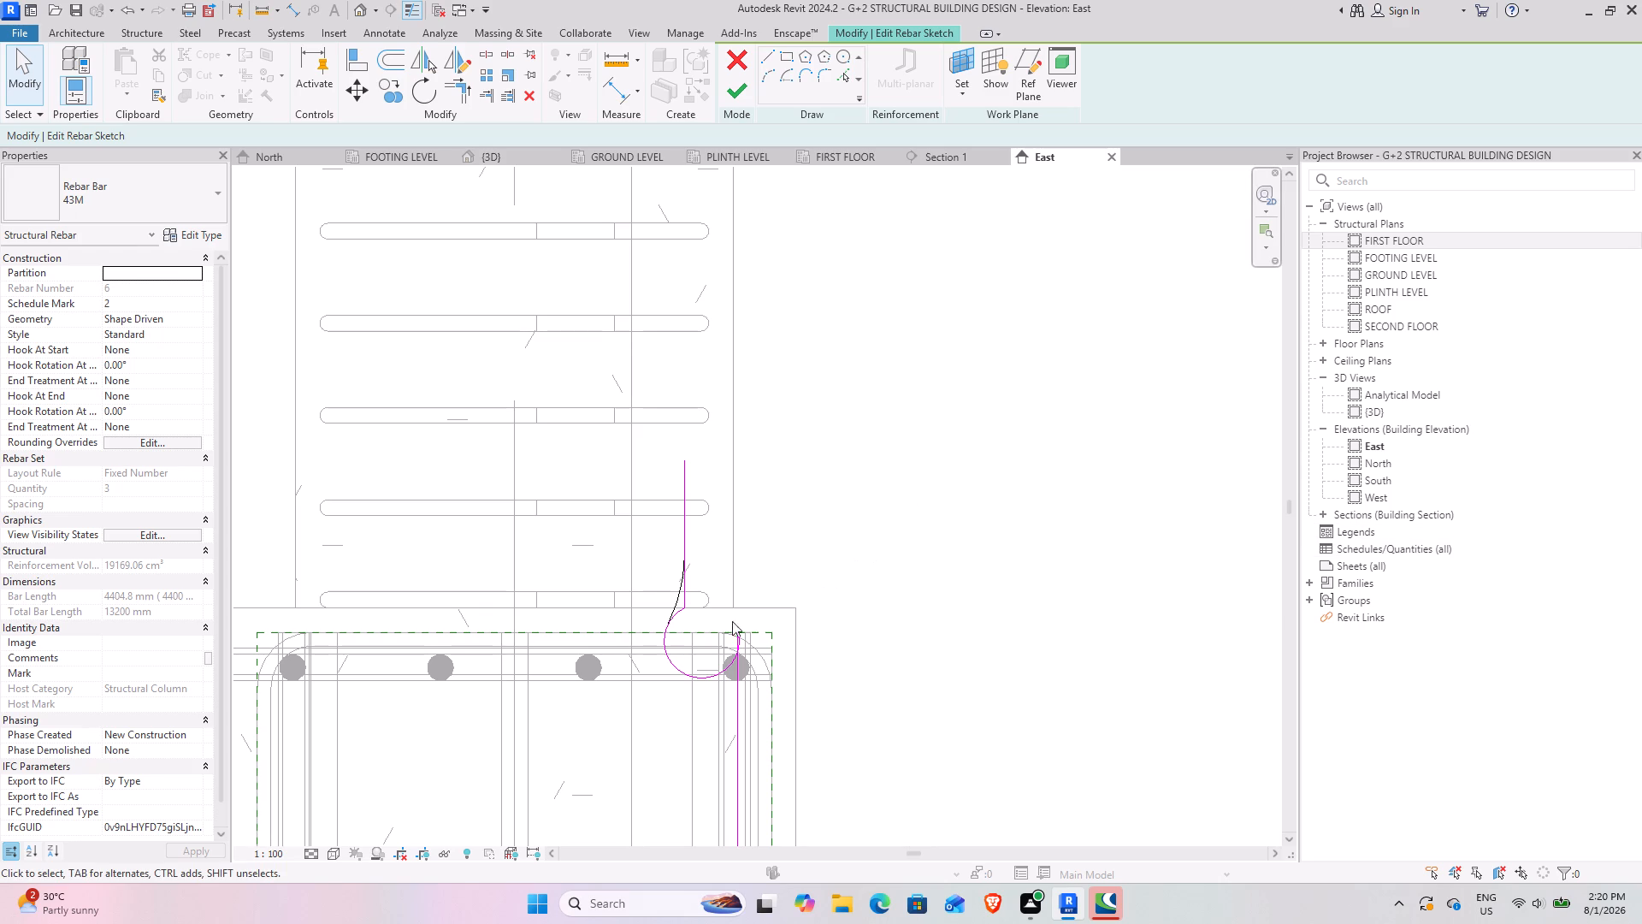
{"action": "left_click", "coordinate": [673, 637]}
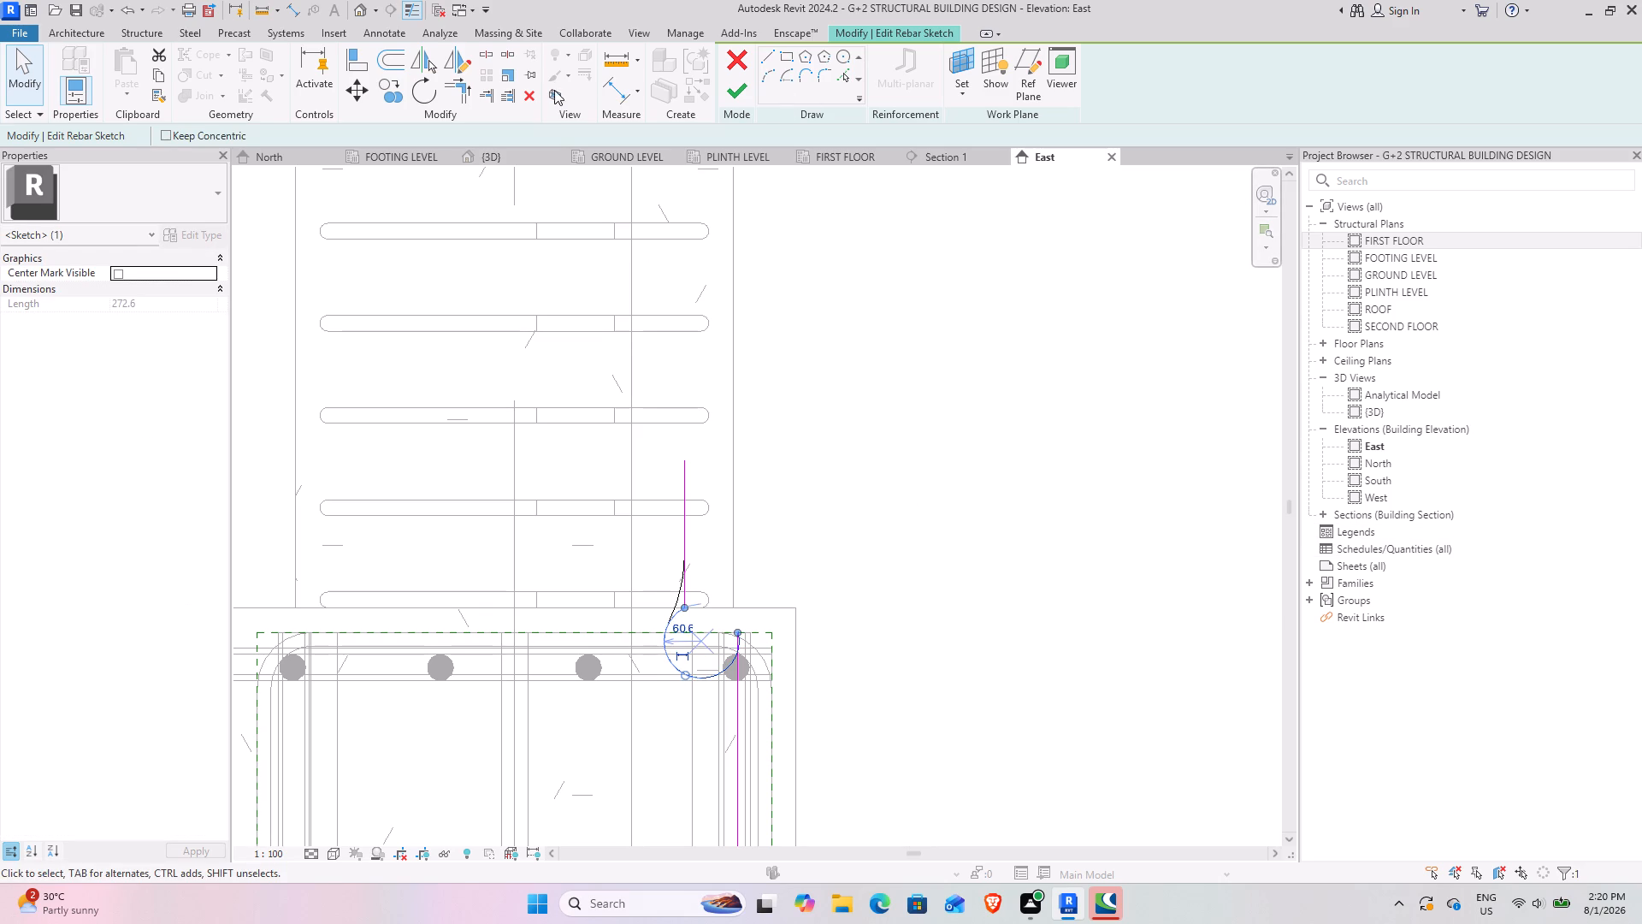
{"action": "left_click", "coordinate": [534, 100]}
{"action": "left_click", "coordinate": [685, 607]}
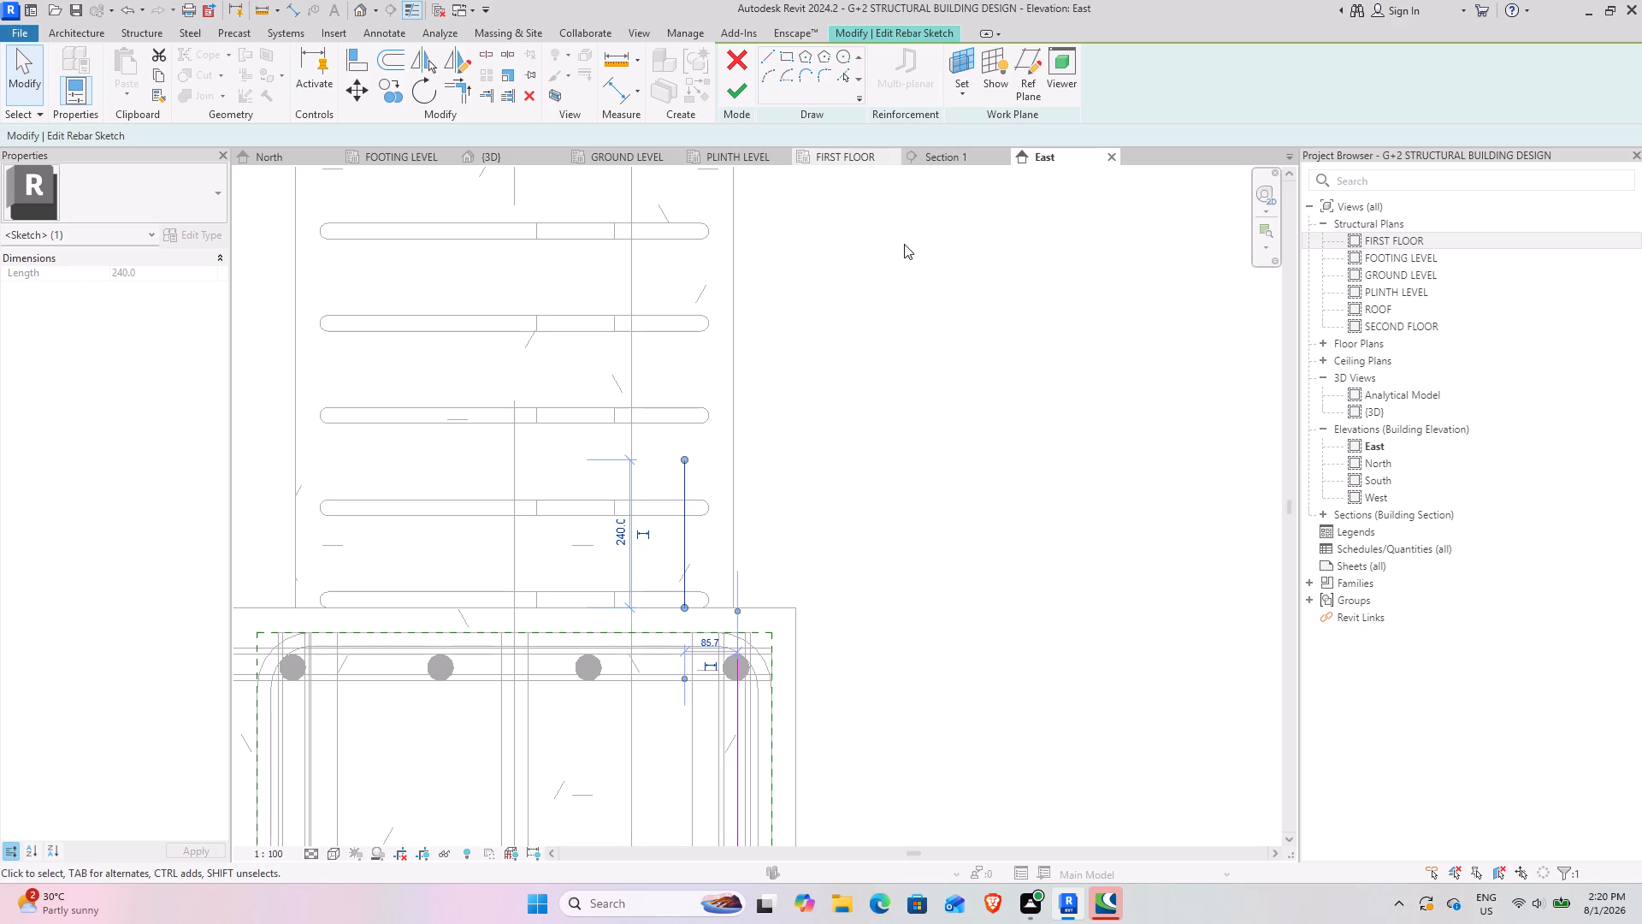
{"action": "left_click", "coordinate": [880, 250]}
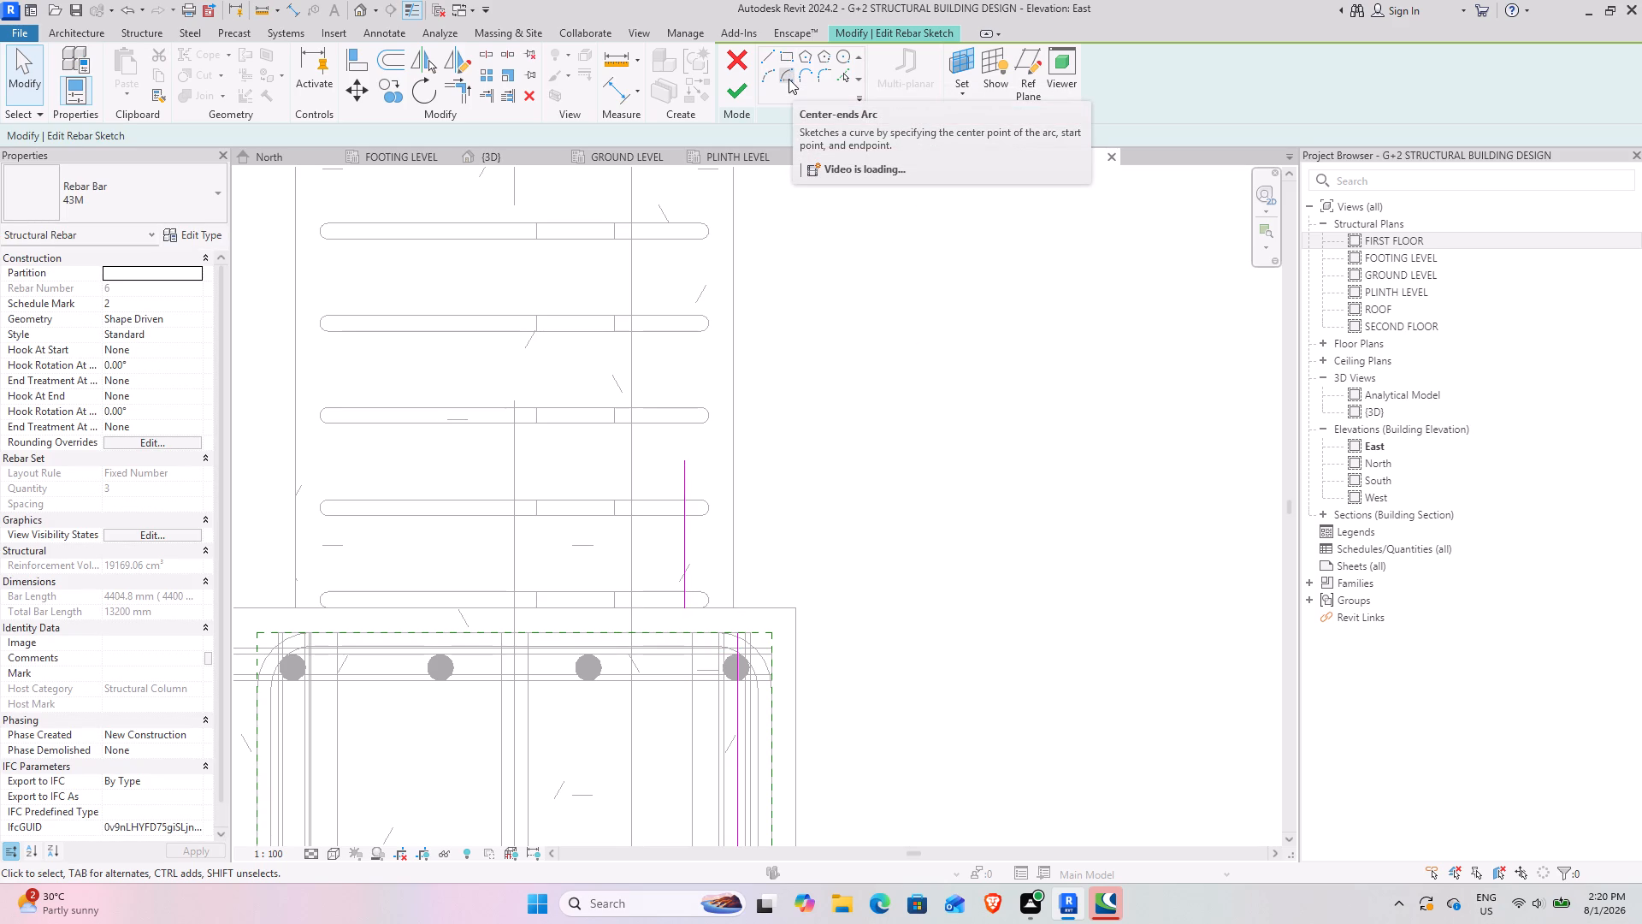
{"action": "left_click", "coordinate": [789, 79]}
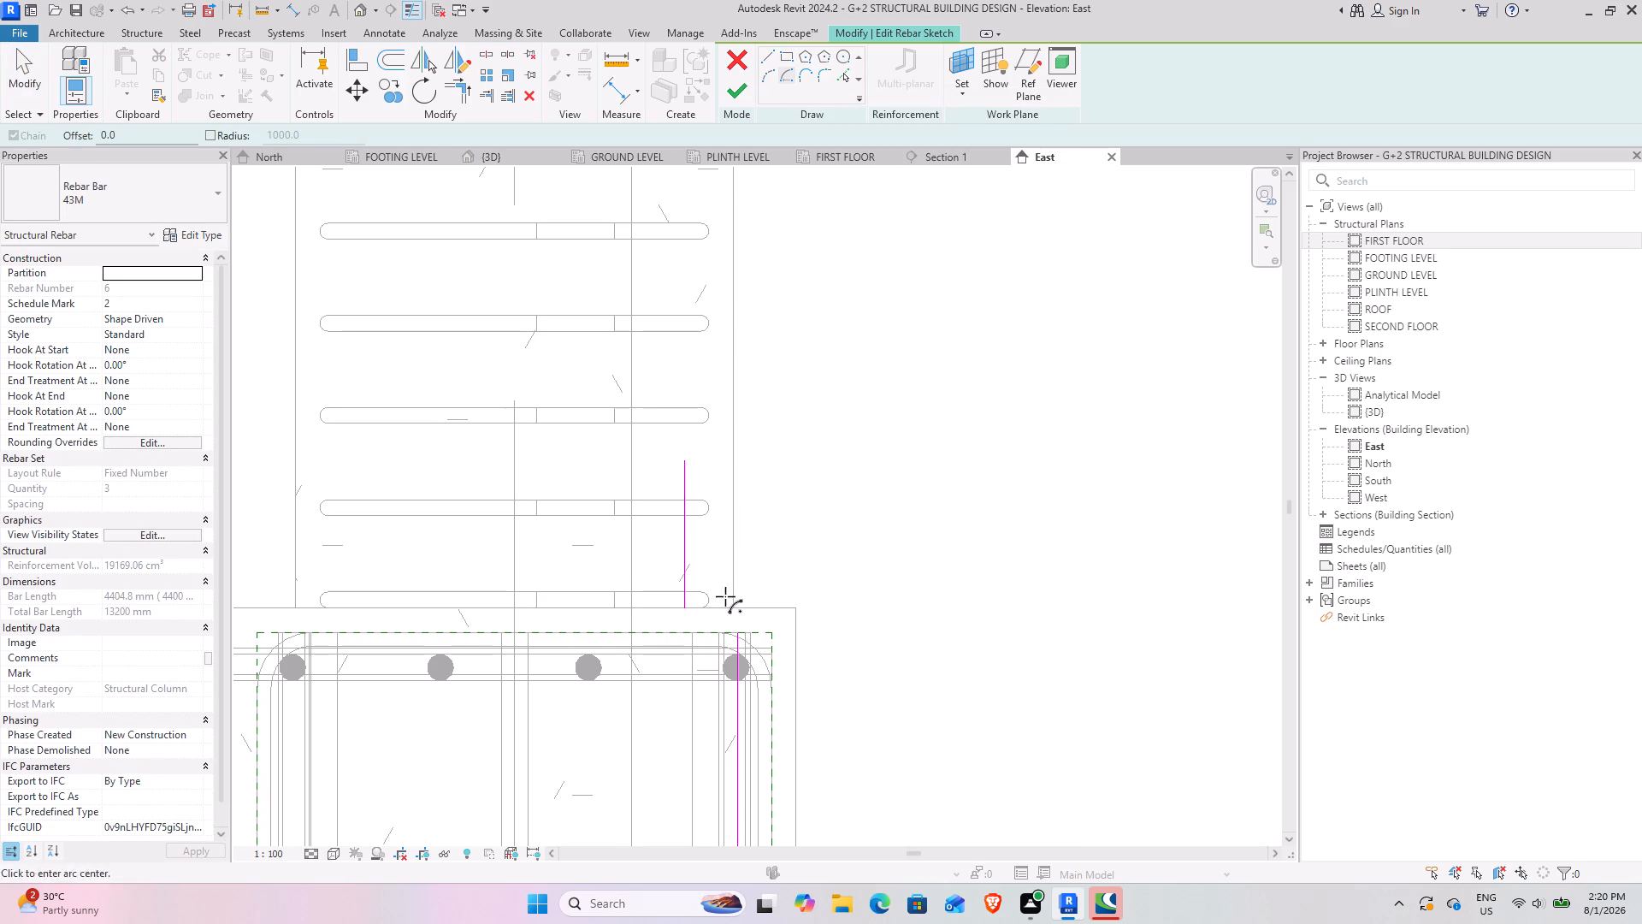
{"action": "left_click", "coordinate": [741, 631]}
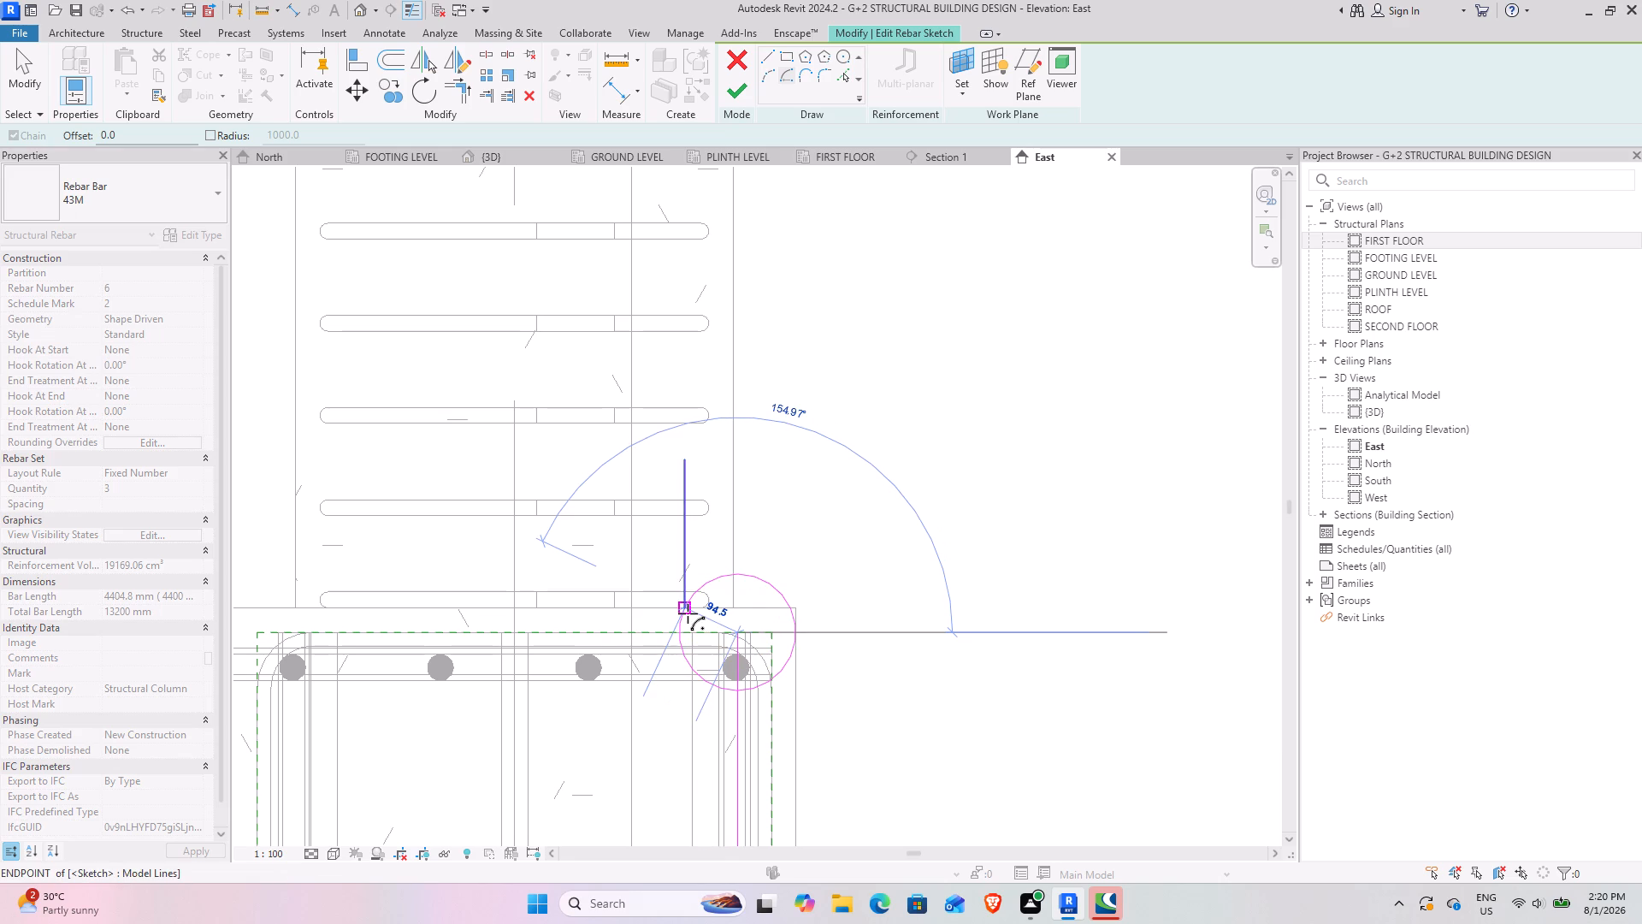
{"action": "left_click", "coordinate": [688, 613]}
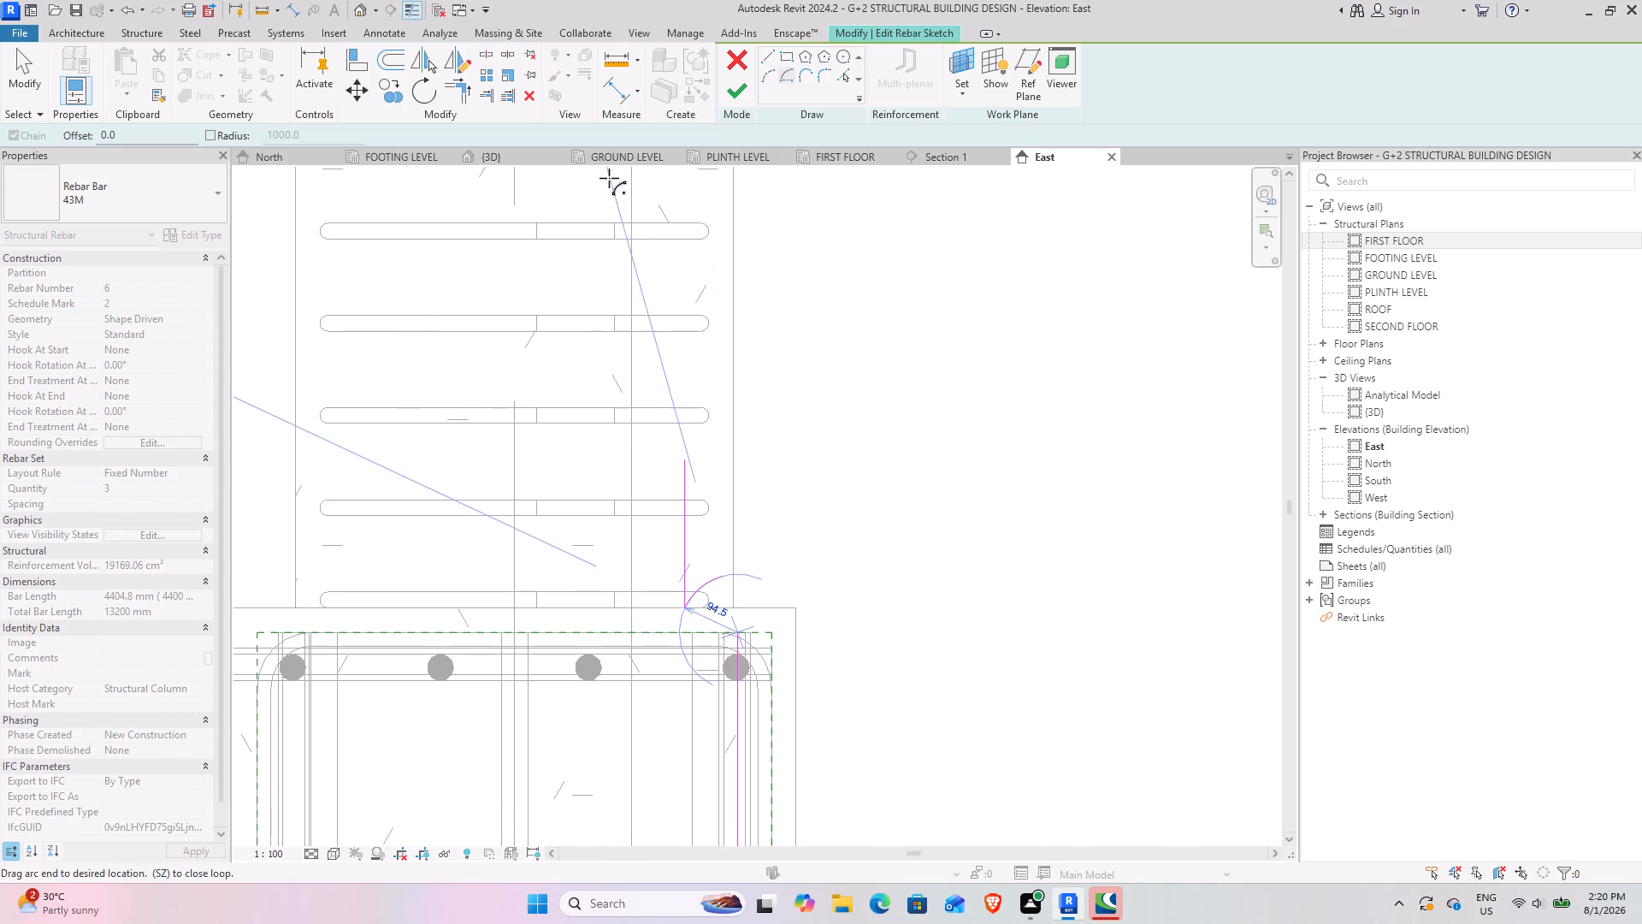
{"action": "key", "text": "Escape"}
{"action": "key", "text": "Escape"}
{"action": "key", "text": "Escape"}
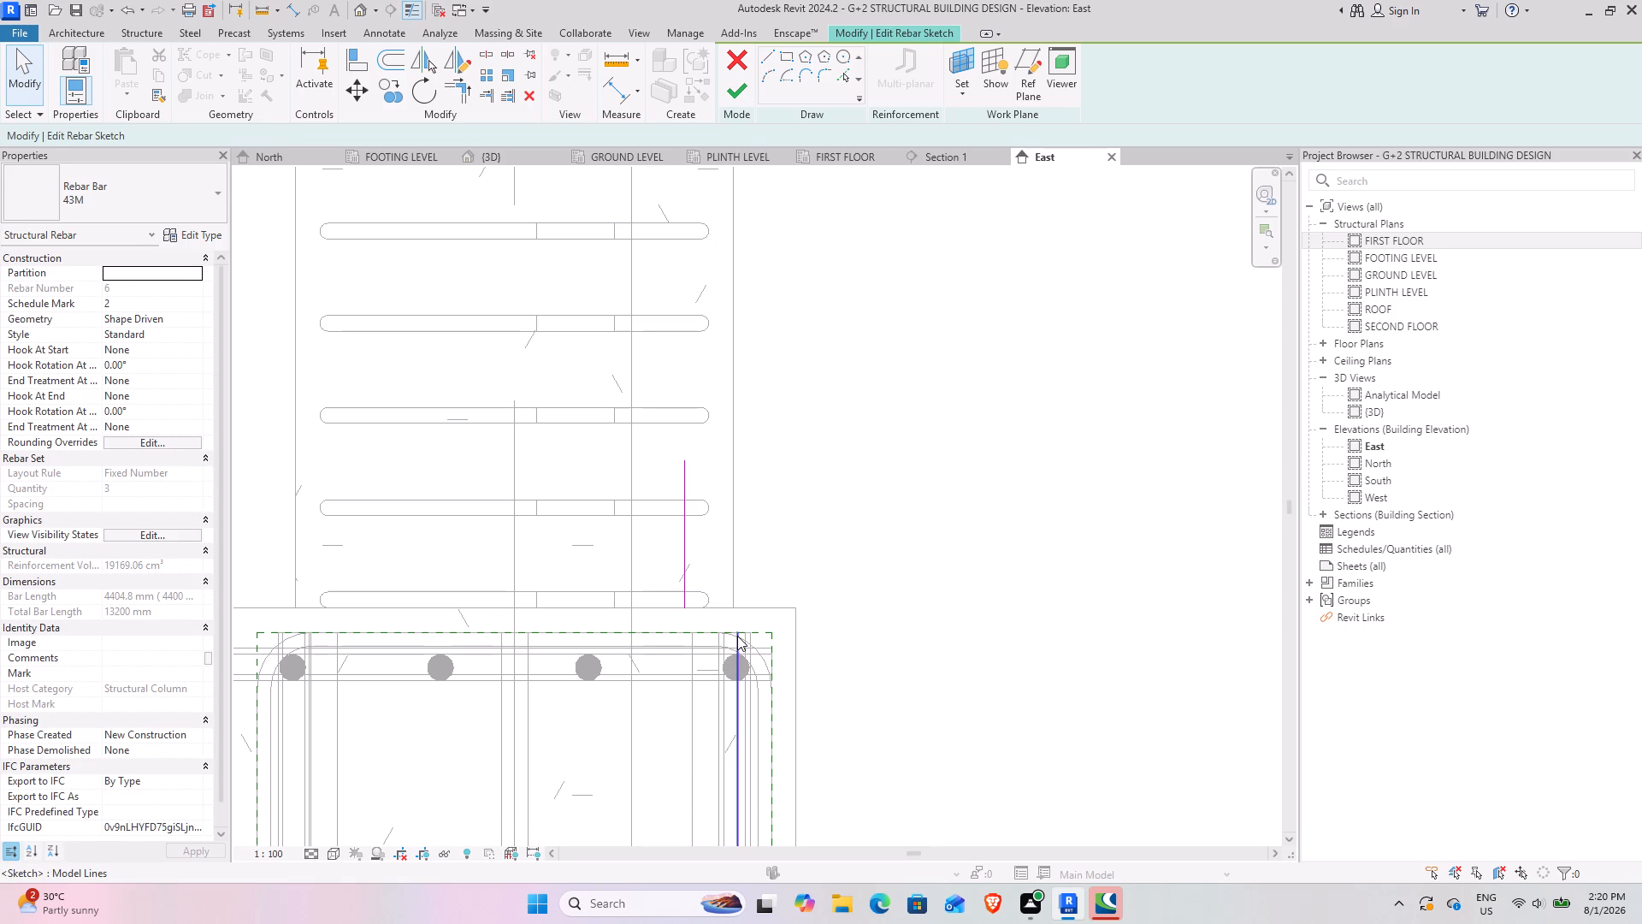
Shorten the lower column's vertical bar line to about 3640 mm by lowering its top end.
{"action": "left_click", "coordinate": [738, 636]}
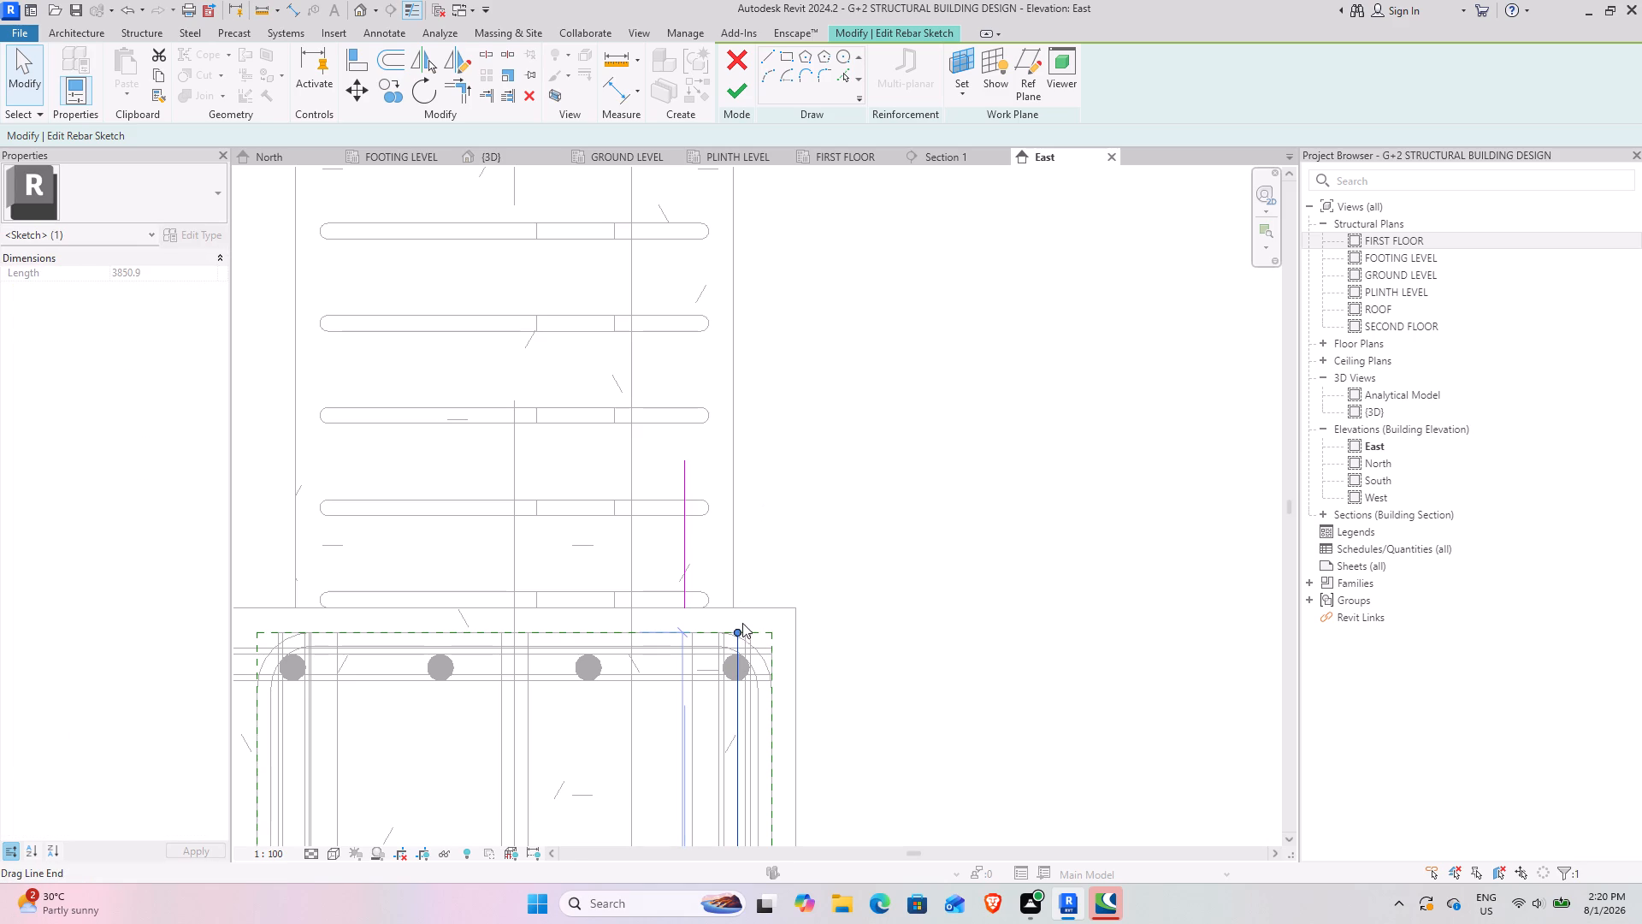
{"action": "left_click_drag", "start_coordinate": [735, 629], "coordinate": [735, 768]}
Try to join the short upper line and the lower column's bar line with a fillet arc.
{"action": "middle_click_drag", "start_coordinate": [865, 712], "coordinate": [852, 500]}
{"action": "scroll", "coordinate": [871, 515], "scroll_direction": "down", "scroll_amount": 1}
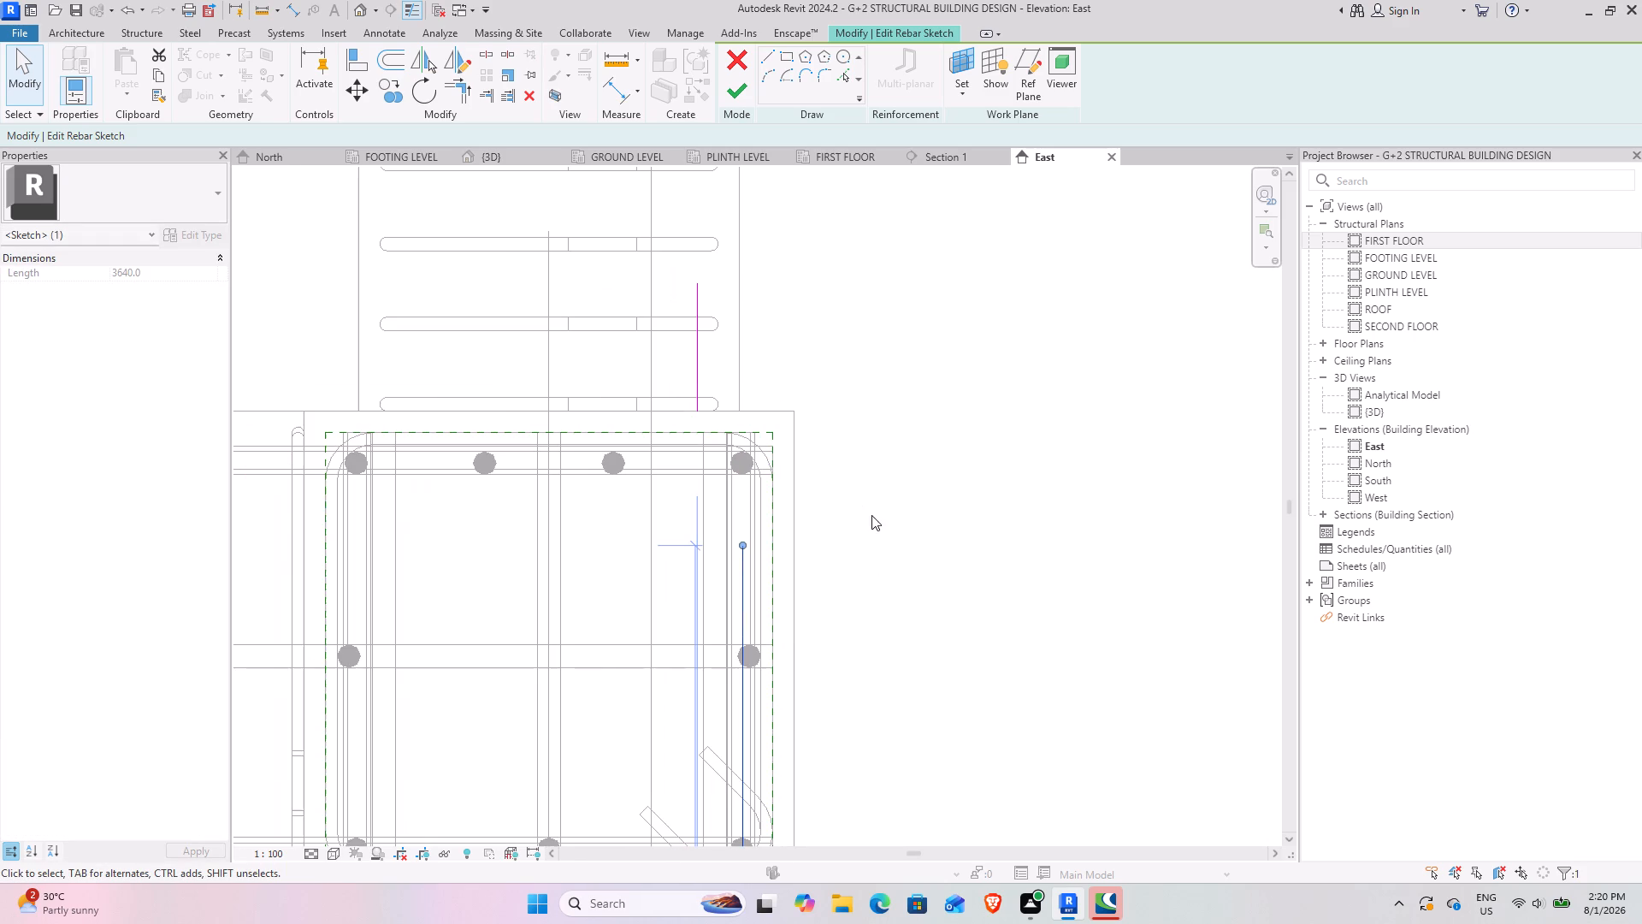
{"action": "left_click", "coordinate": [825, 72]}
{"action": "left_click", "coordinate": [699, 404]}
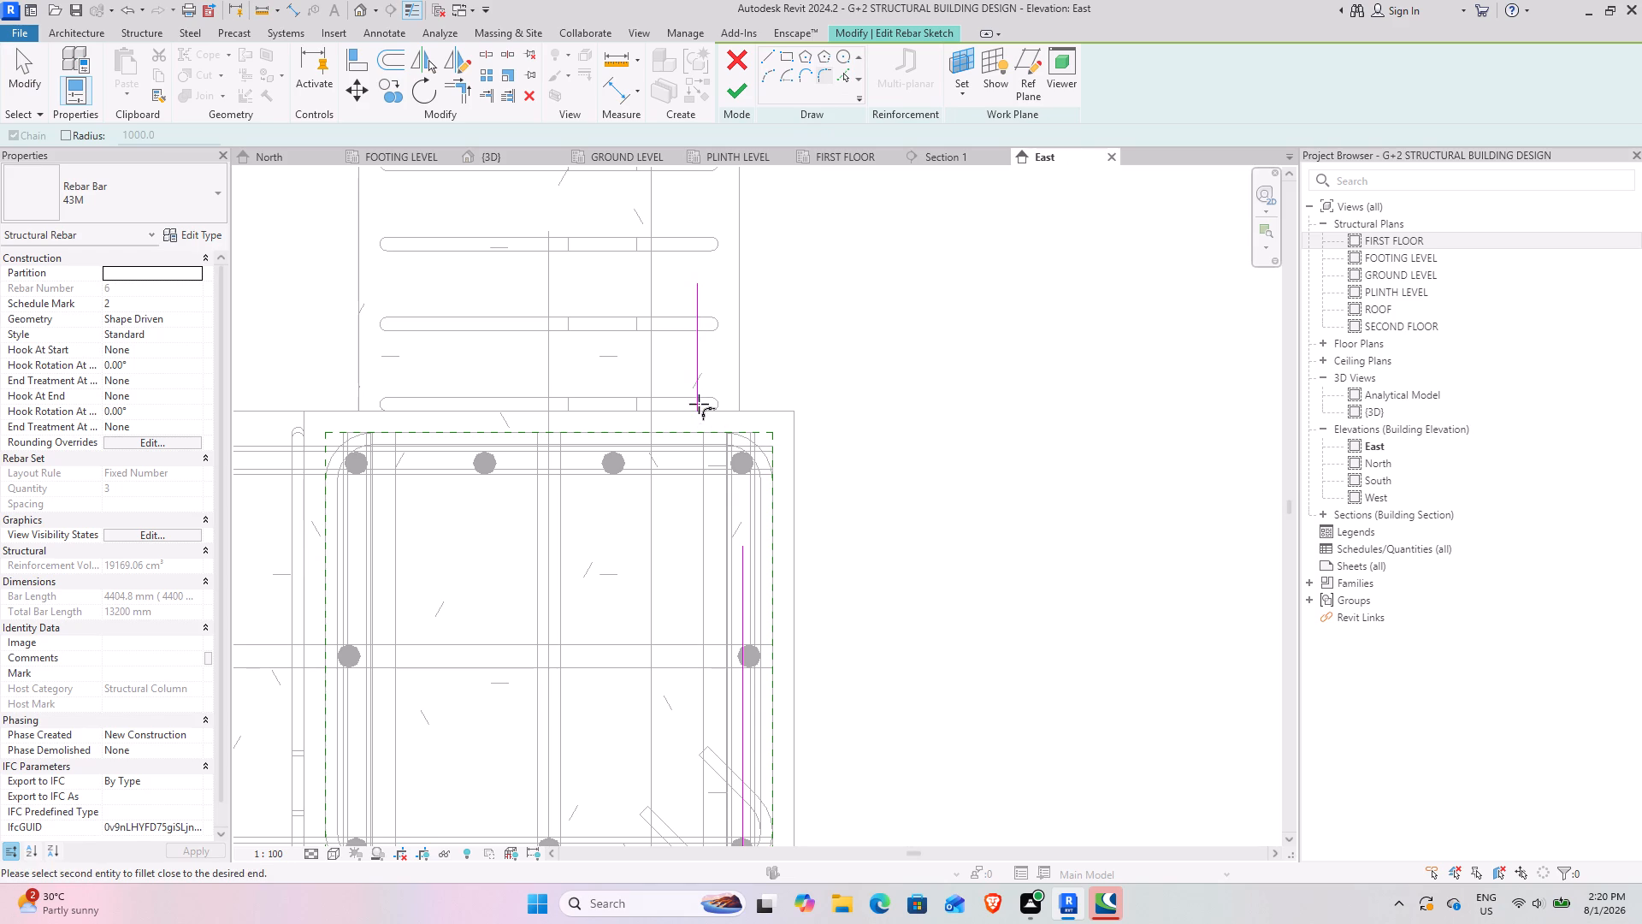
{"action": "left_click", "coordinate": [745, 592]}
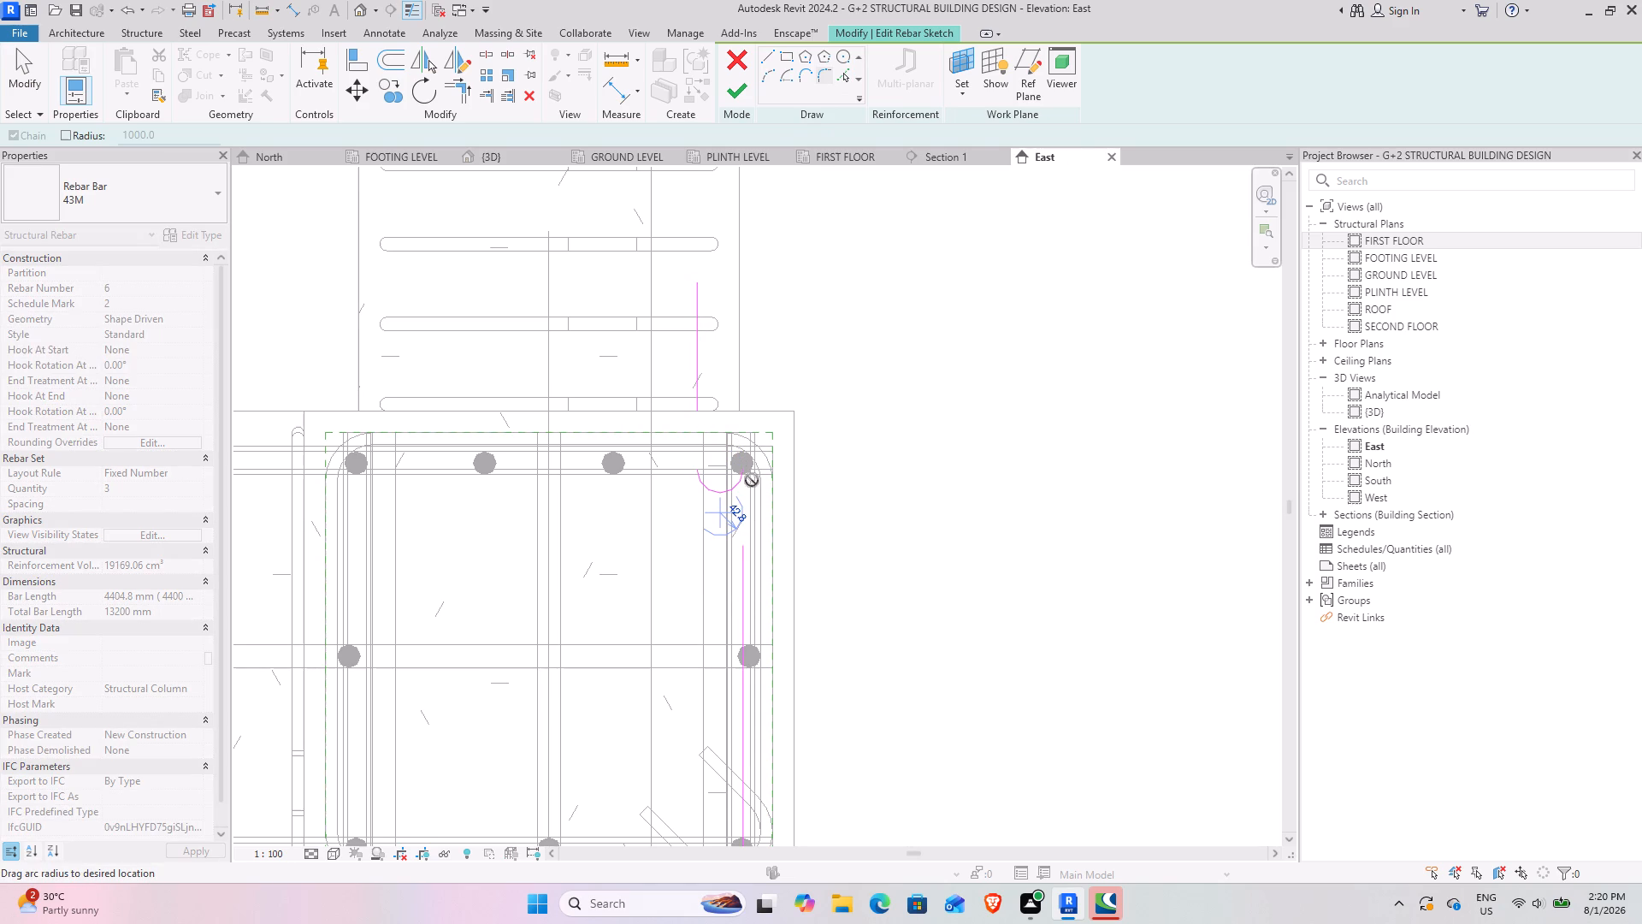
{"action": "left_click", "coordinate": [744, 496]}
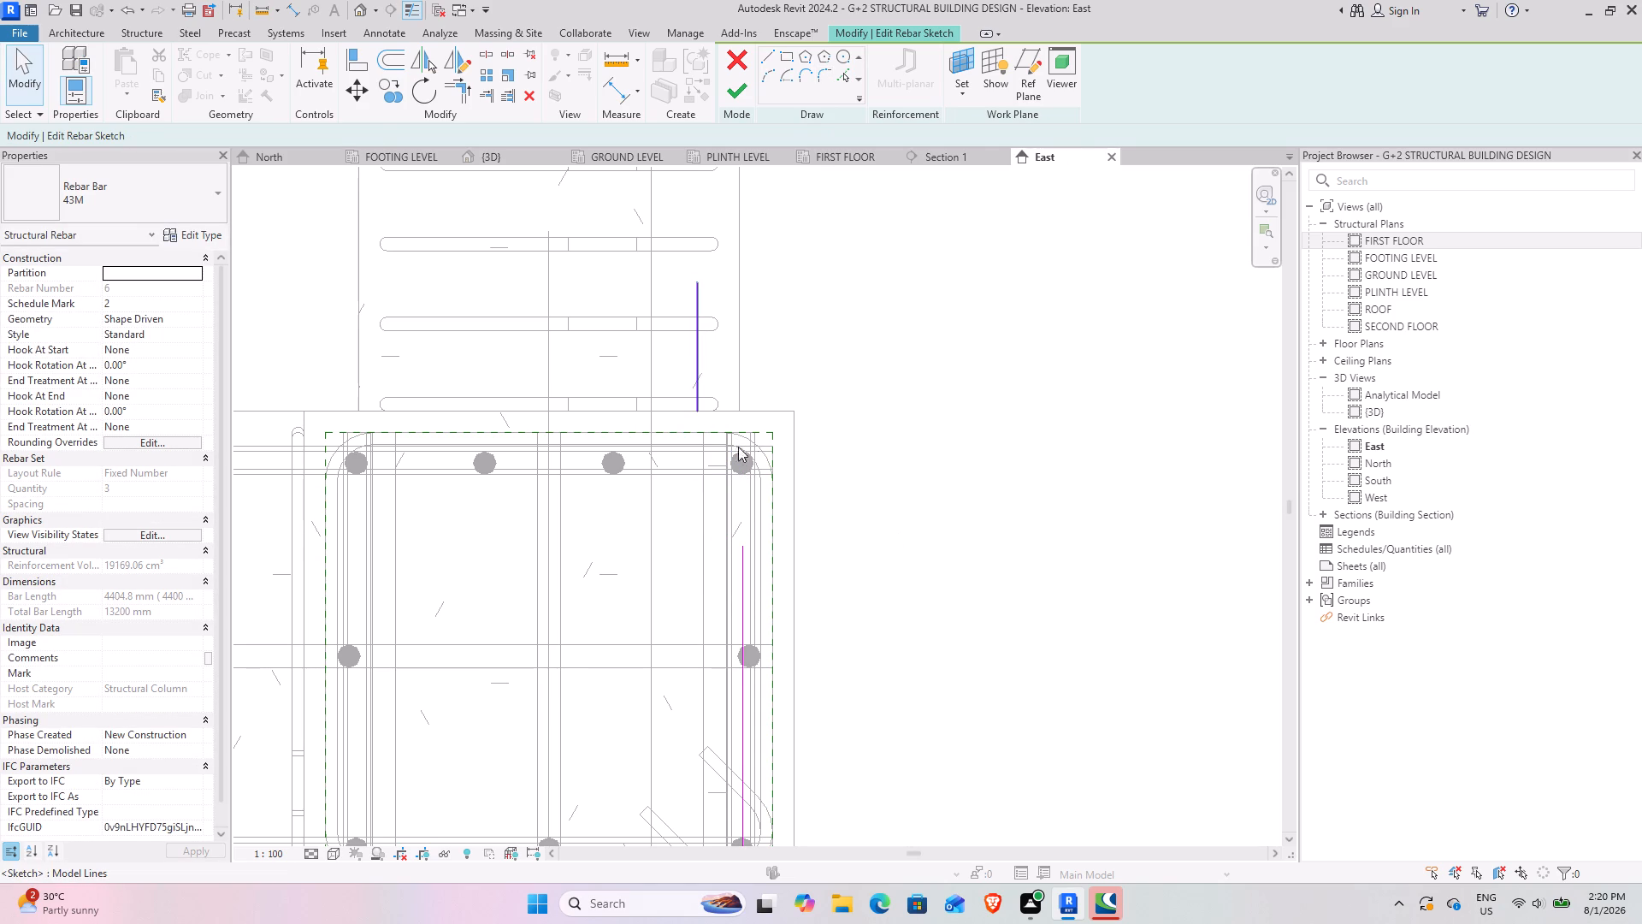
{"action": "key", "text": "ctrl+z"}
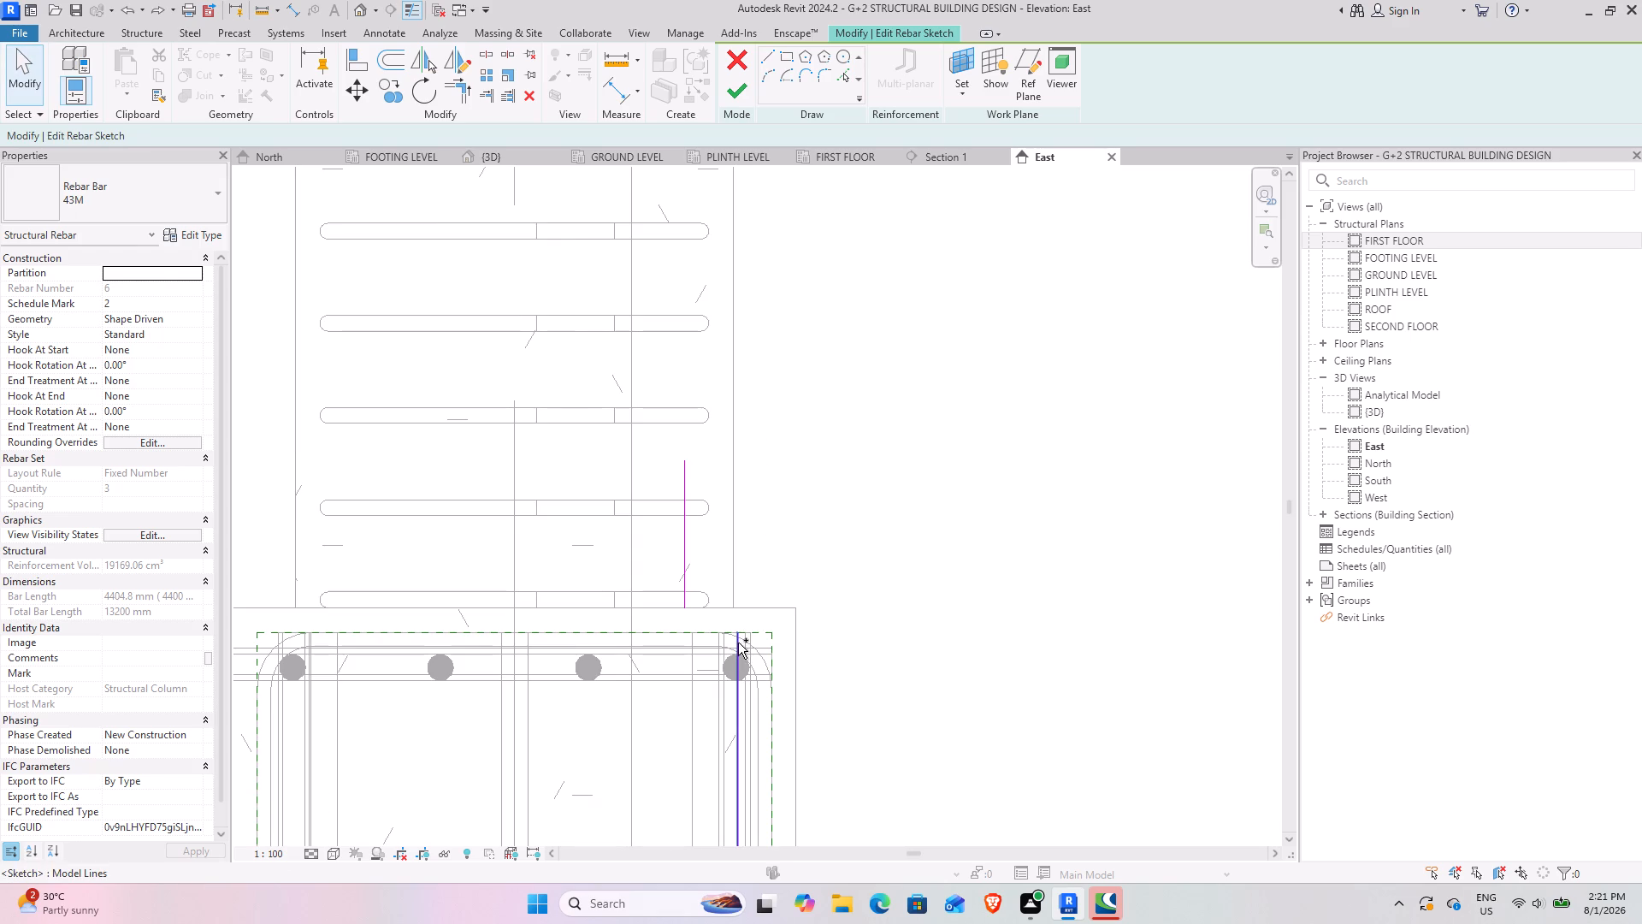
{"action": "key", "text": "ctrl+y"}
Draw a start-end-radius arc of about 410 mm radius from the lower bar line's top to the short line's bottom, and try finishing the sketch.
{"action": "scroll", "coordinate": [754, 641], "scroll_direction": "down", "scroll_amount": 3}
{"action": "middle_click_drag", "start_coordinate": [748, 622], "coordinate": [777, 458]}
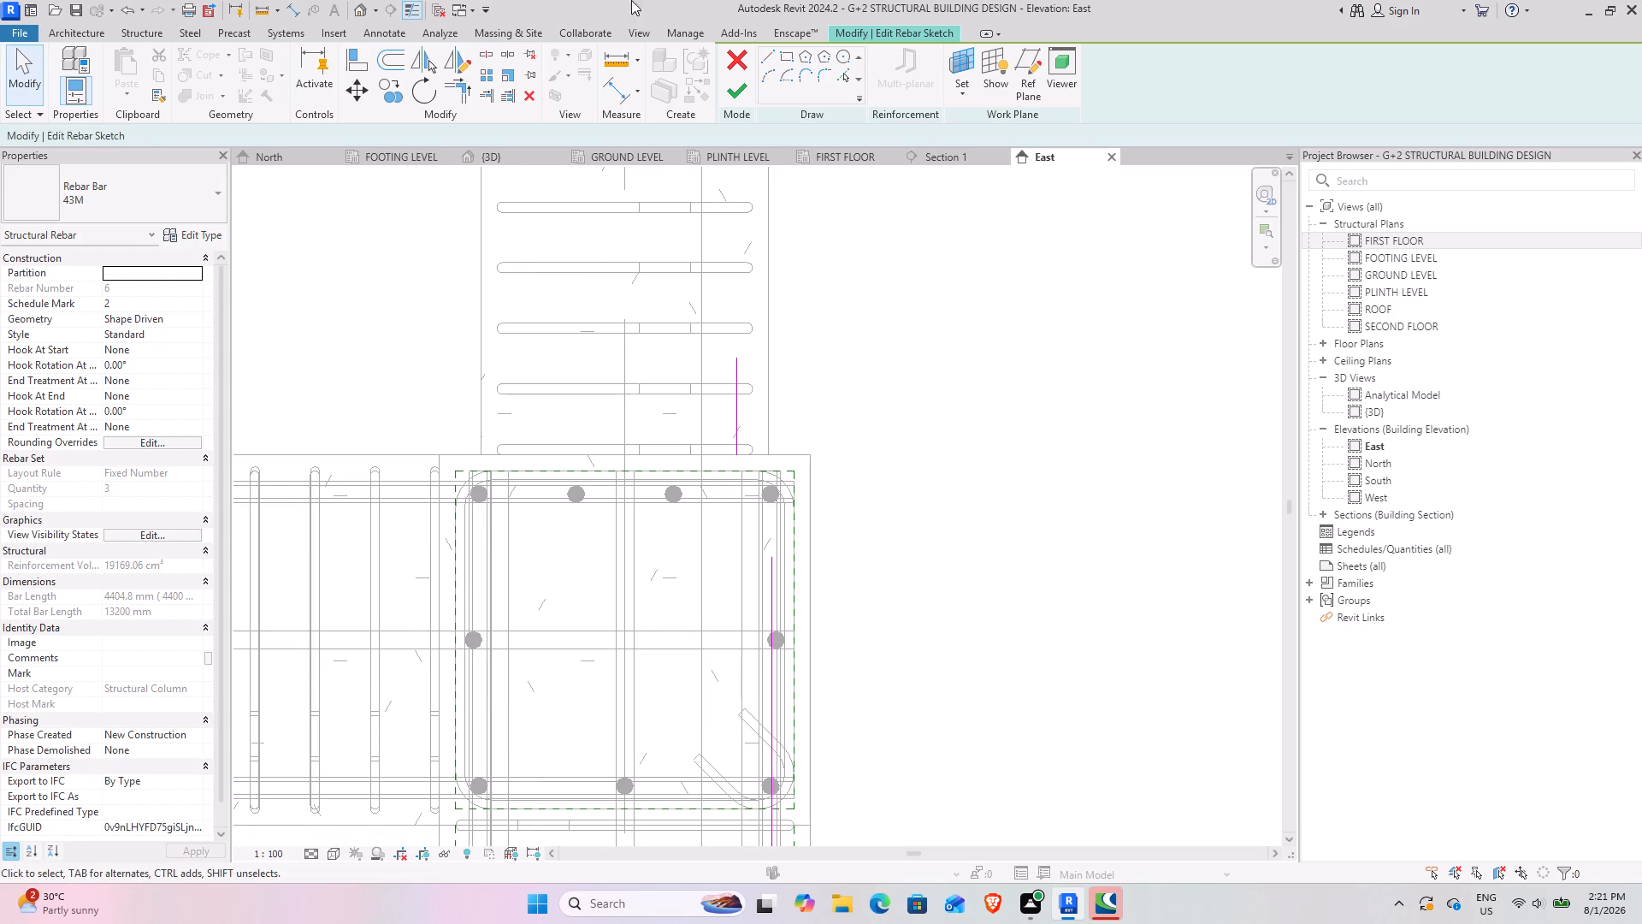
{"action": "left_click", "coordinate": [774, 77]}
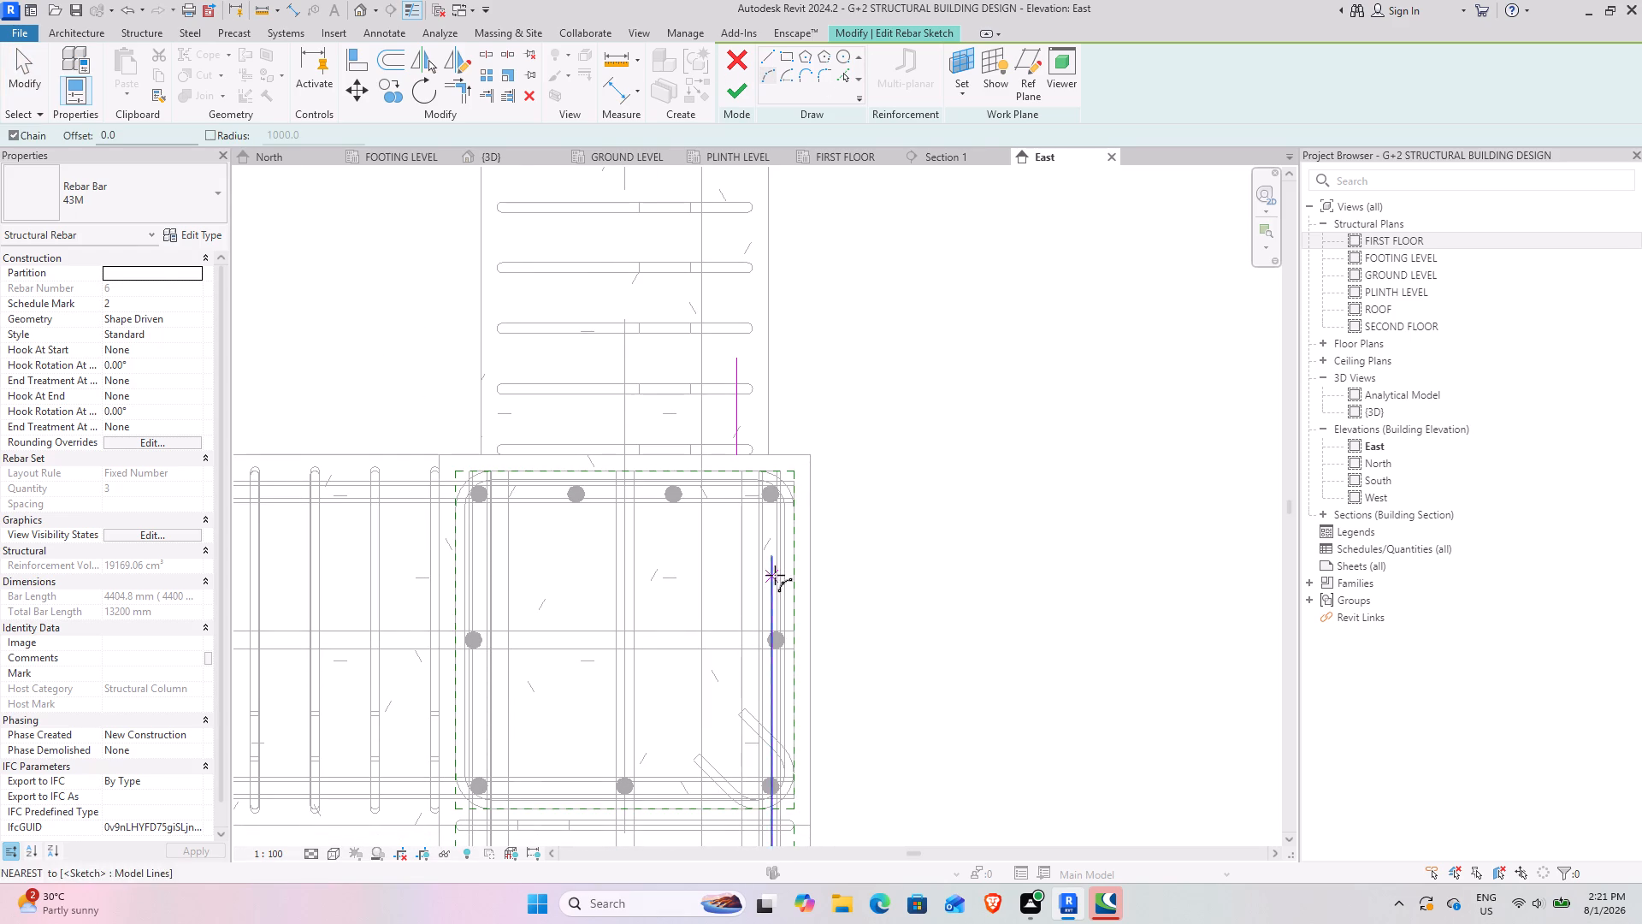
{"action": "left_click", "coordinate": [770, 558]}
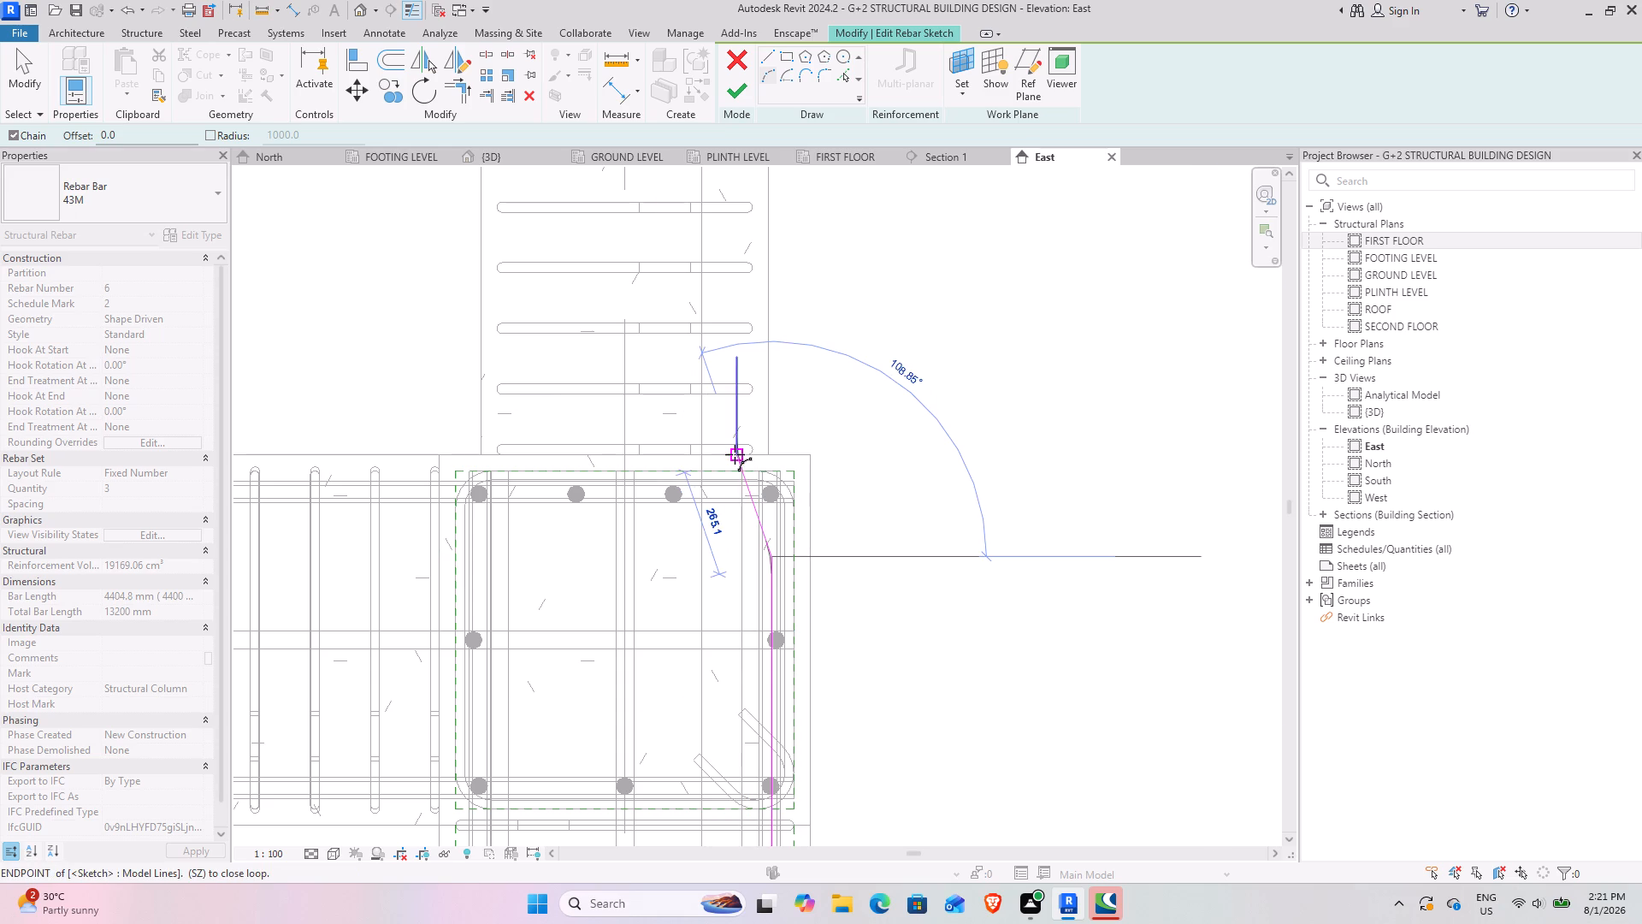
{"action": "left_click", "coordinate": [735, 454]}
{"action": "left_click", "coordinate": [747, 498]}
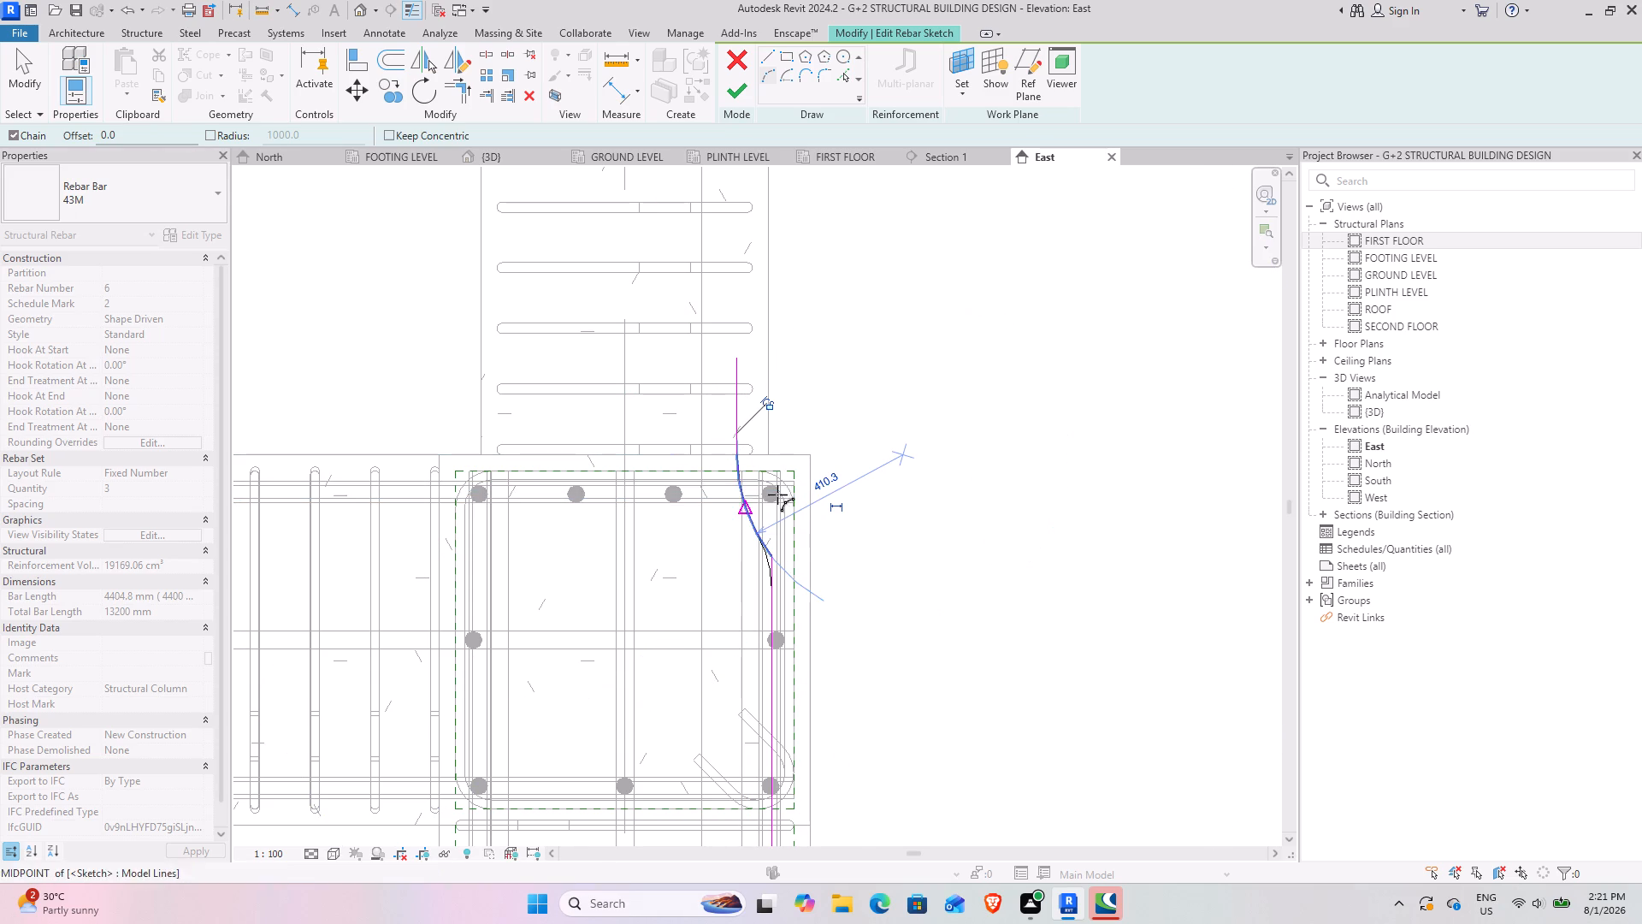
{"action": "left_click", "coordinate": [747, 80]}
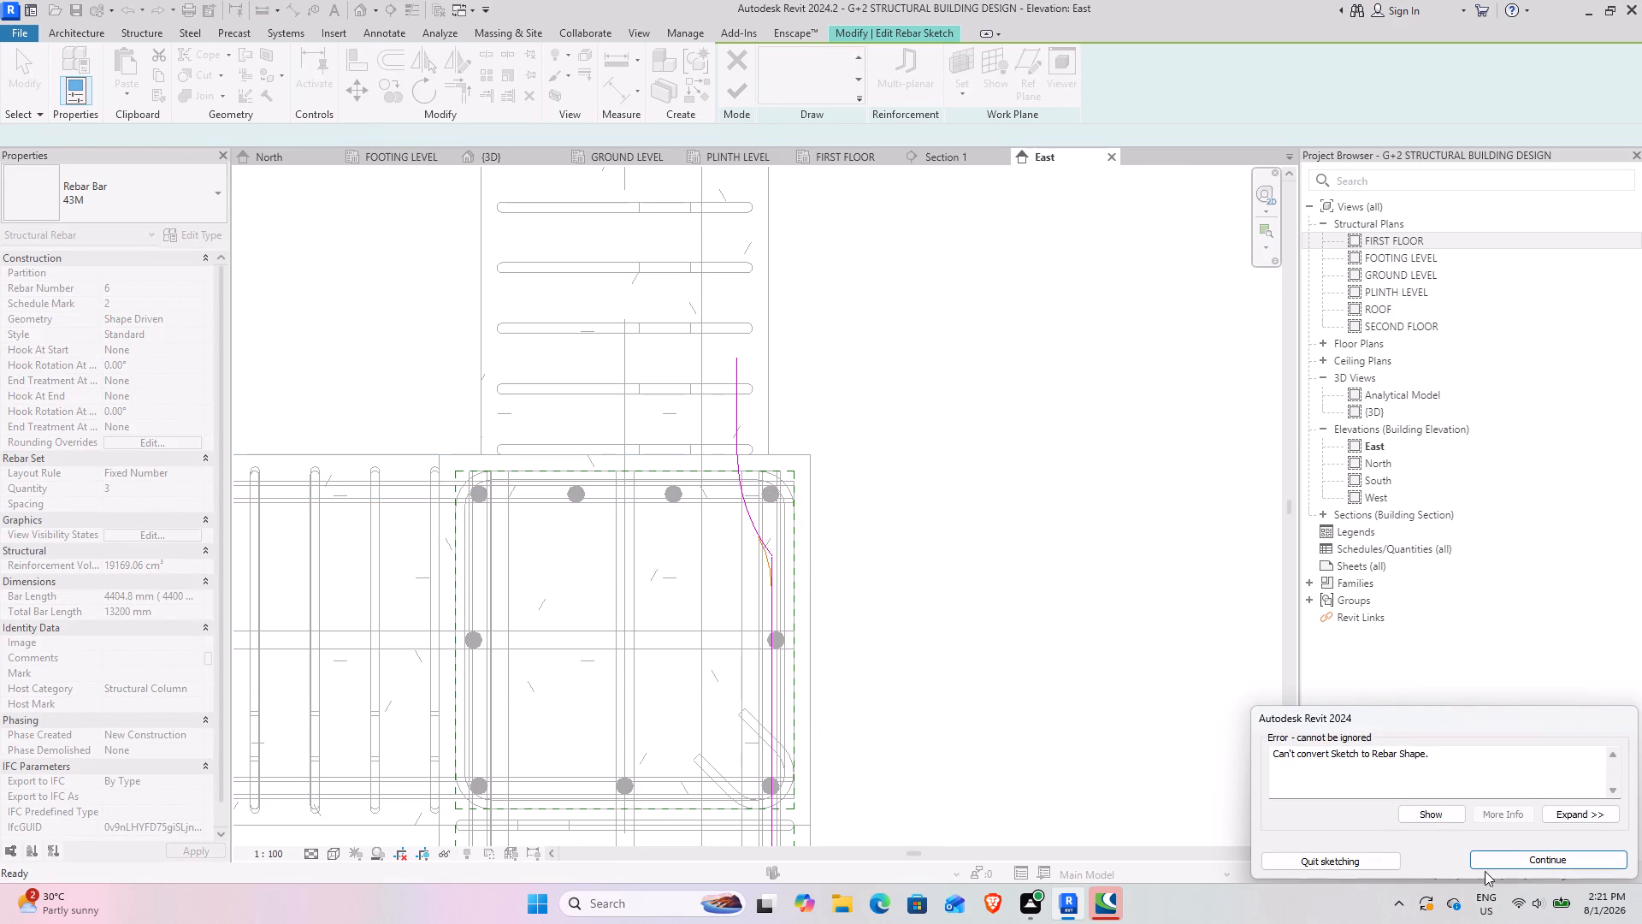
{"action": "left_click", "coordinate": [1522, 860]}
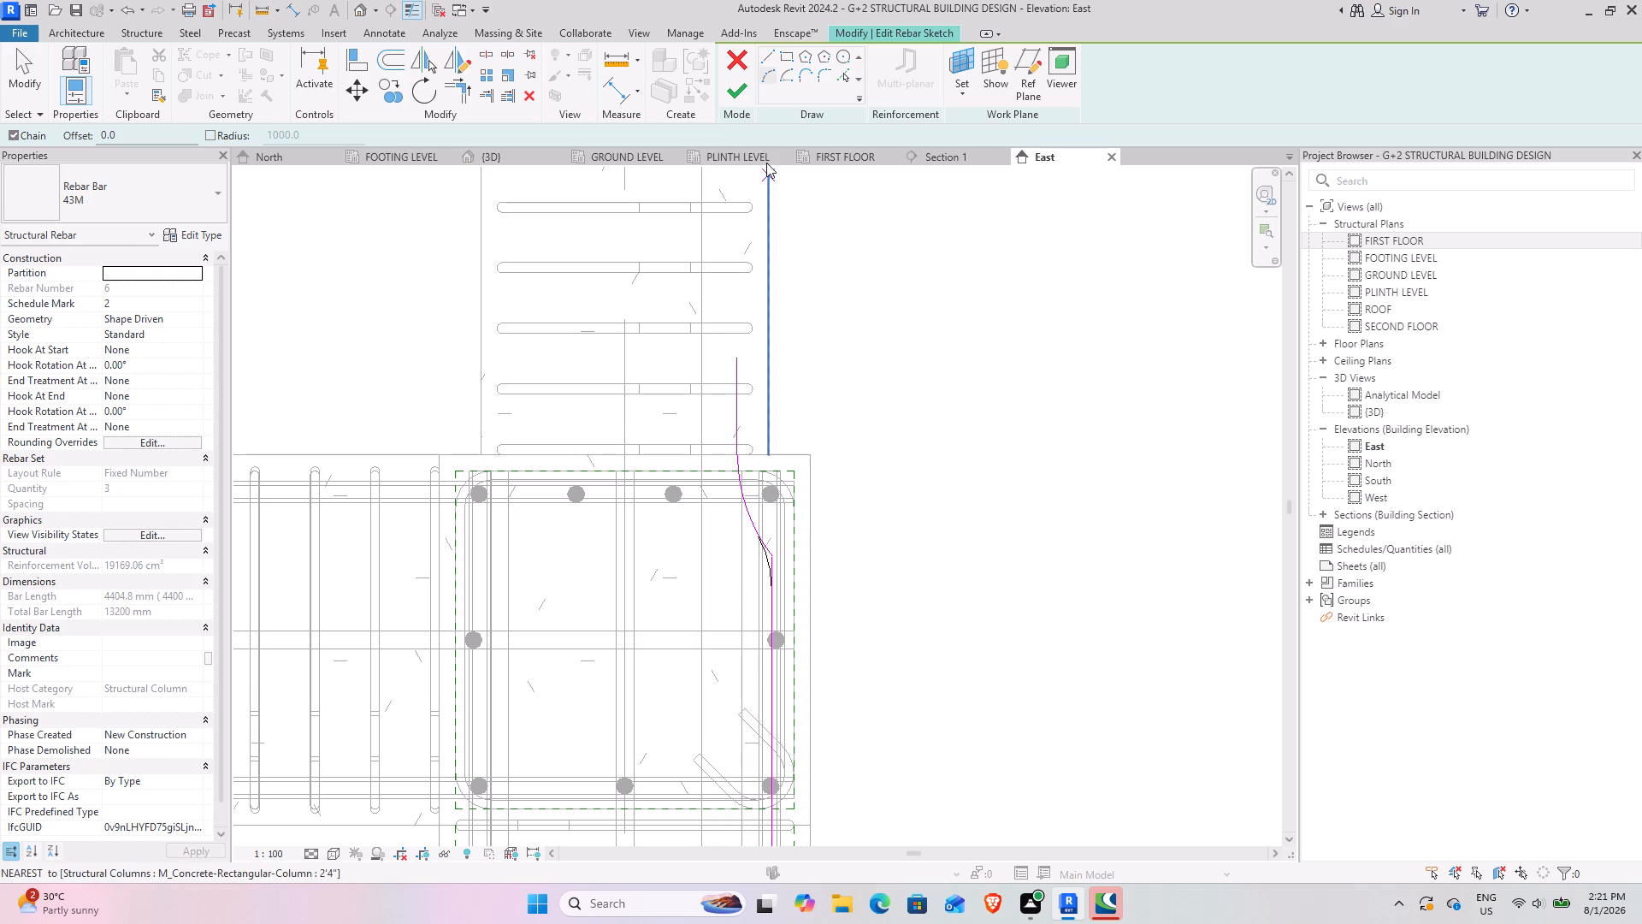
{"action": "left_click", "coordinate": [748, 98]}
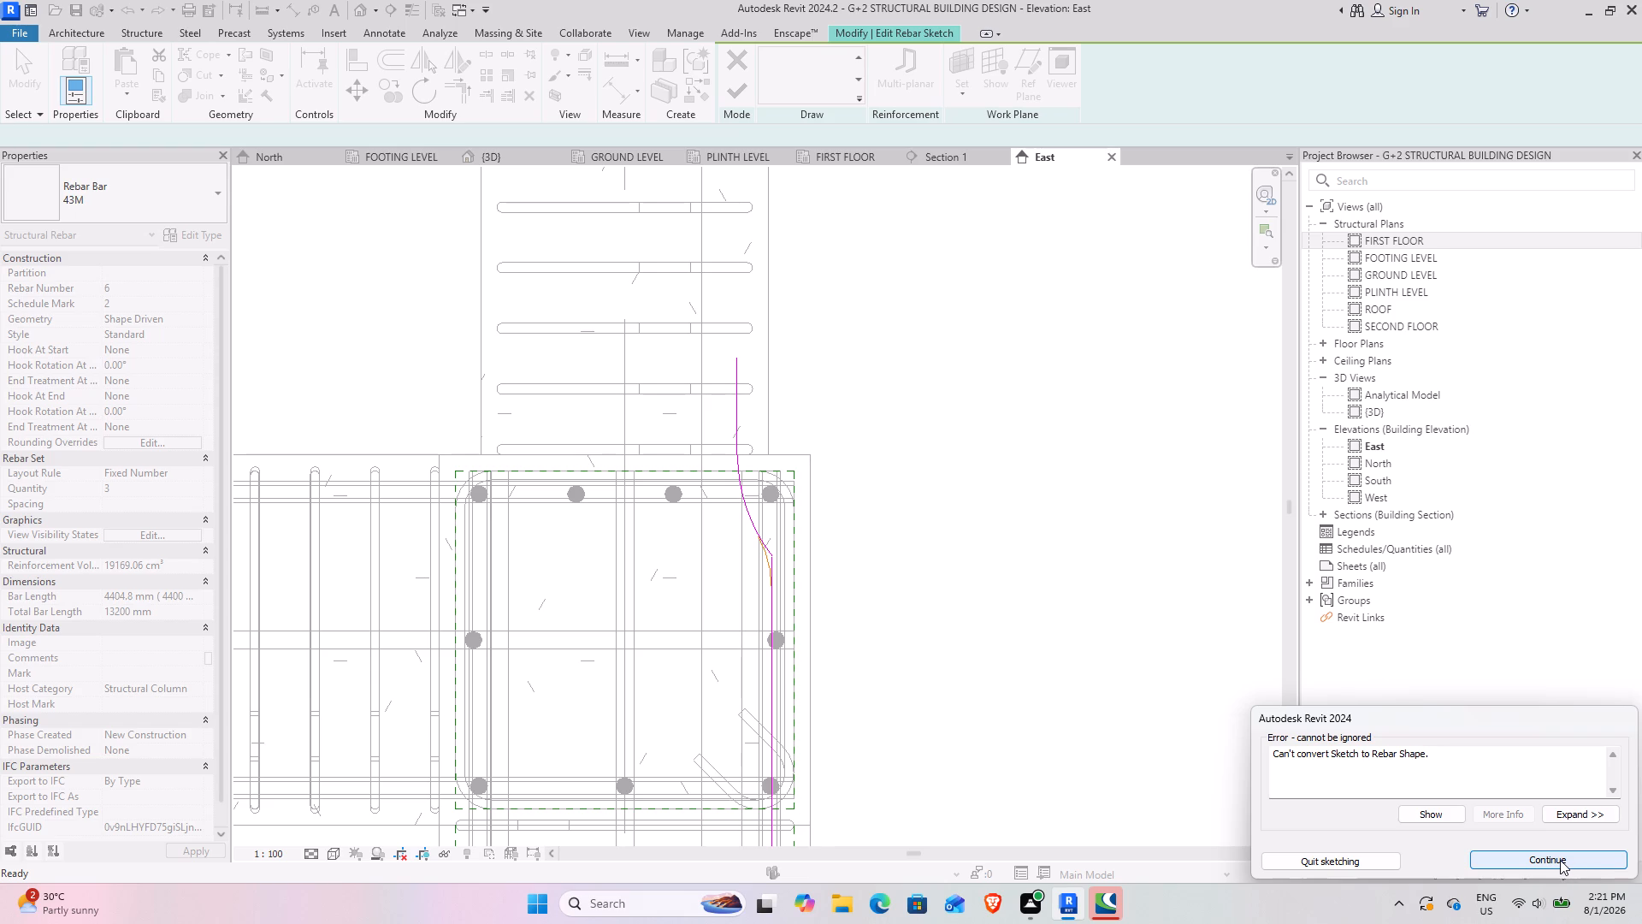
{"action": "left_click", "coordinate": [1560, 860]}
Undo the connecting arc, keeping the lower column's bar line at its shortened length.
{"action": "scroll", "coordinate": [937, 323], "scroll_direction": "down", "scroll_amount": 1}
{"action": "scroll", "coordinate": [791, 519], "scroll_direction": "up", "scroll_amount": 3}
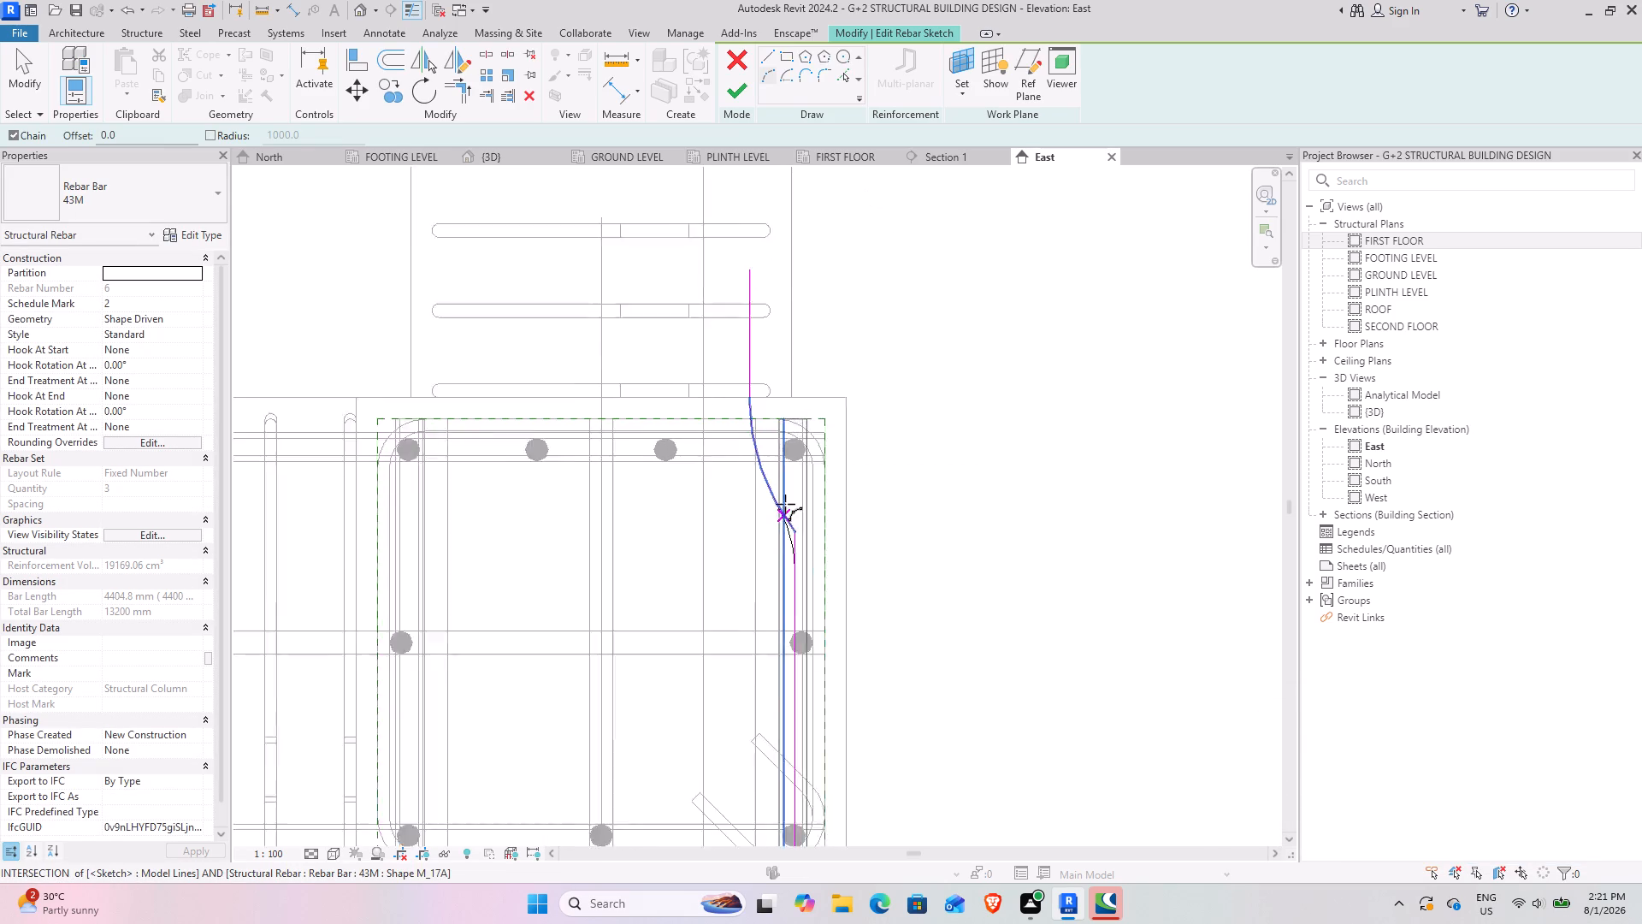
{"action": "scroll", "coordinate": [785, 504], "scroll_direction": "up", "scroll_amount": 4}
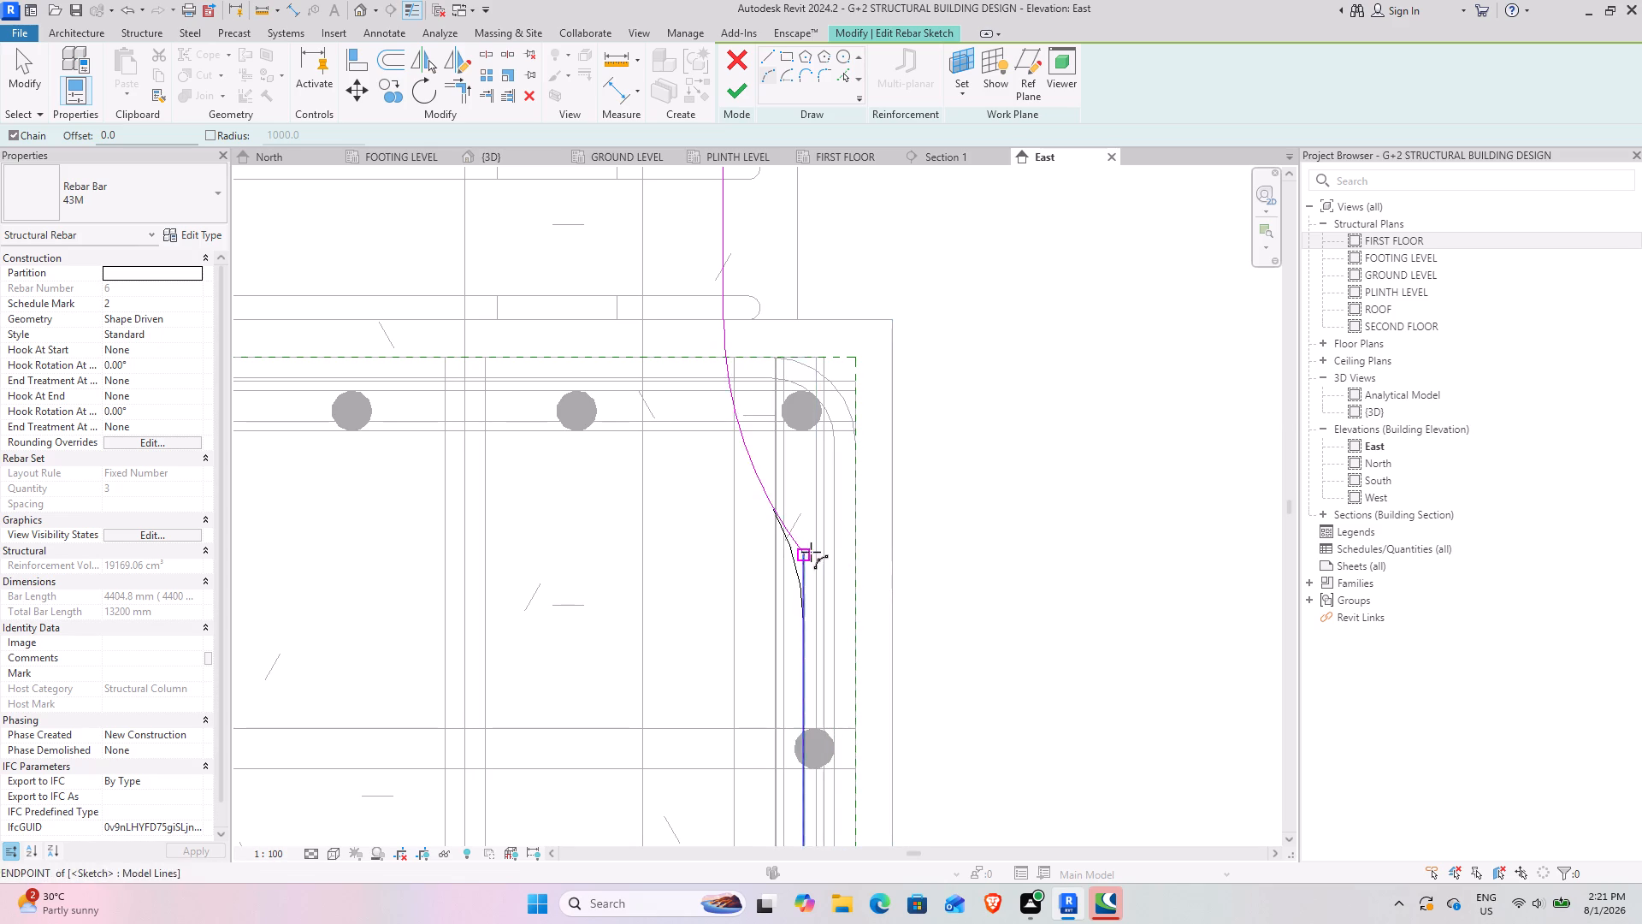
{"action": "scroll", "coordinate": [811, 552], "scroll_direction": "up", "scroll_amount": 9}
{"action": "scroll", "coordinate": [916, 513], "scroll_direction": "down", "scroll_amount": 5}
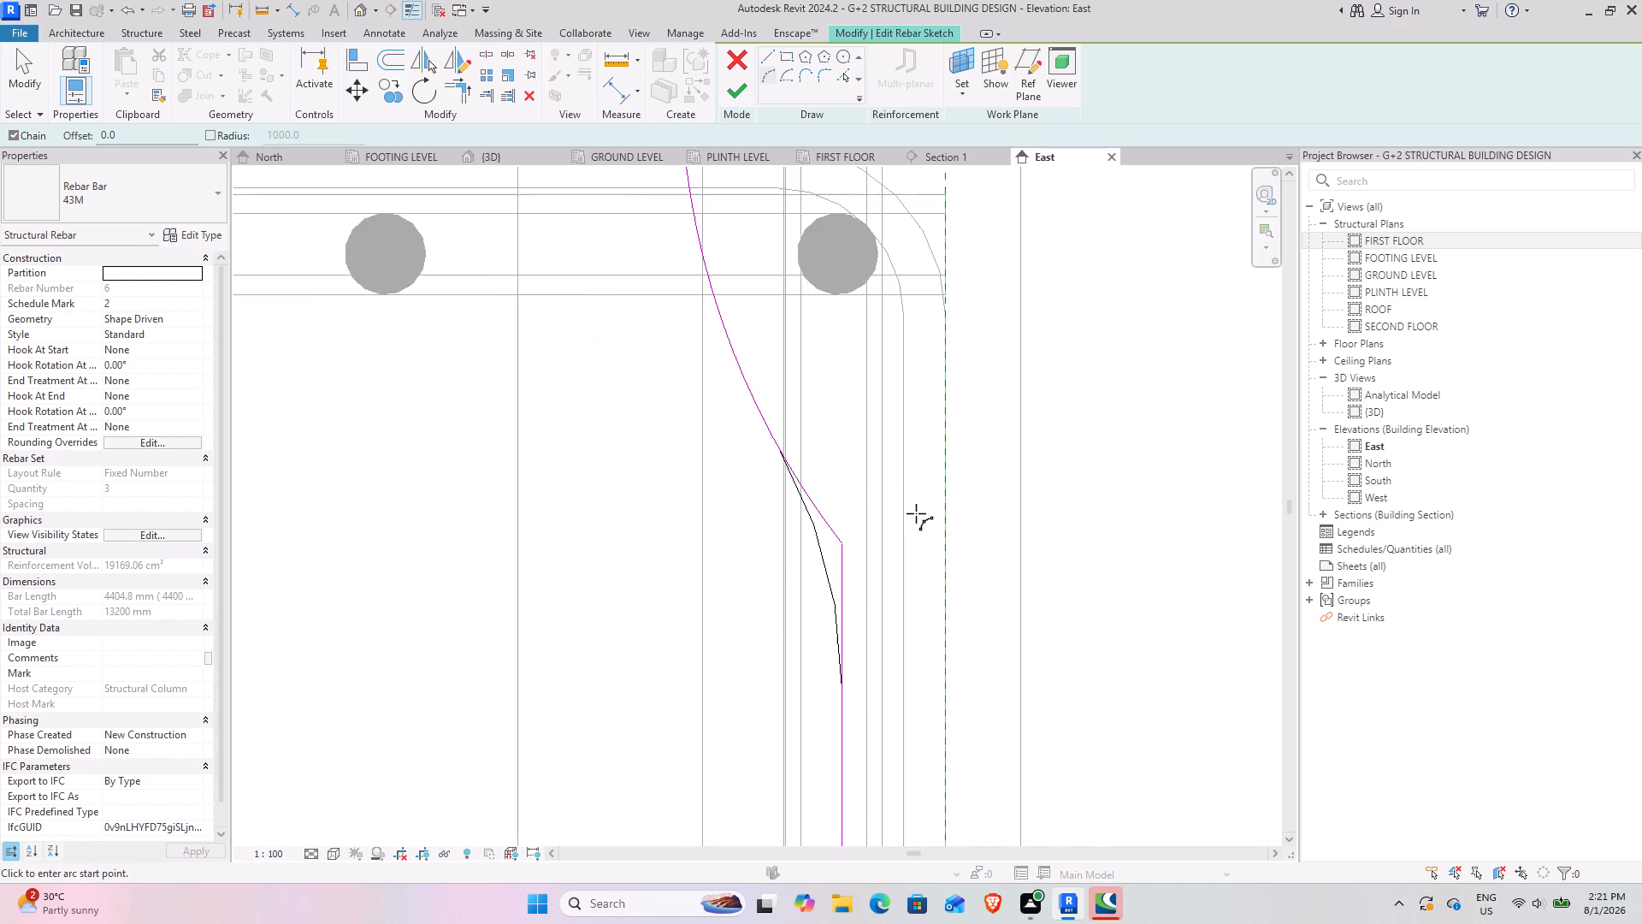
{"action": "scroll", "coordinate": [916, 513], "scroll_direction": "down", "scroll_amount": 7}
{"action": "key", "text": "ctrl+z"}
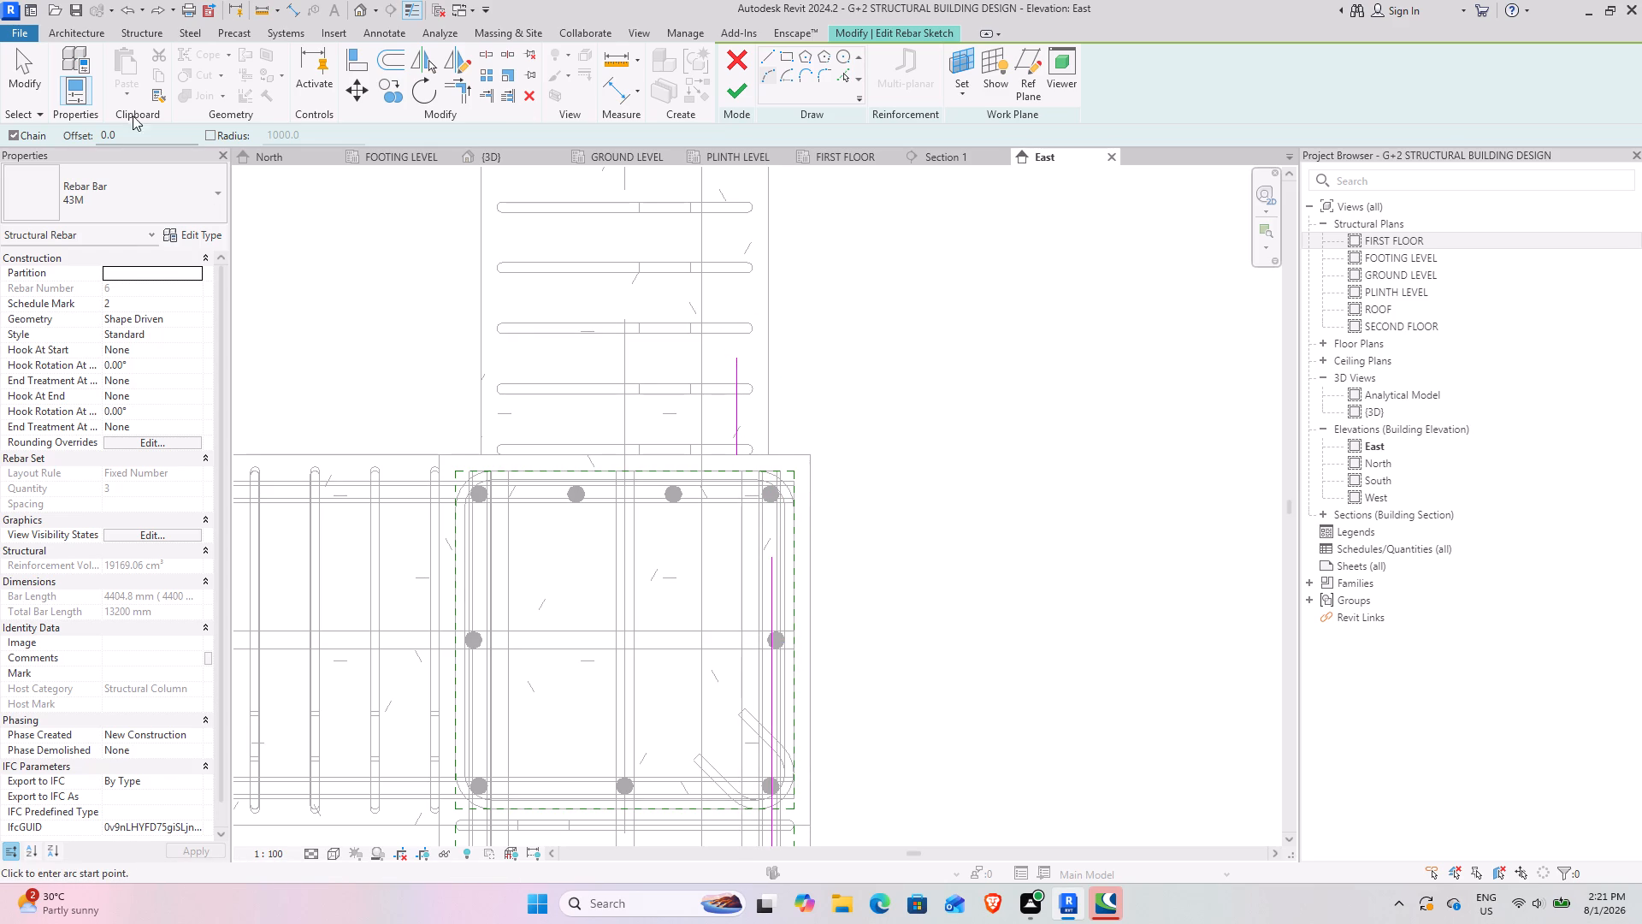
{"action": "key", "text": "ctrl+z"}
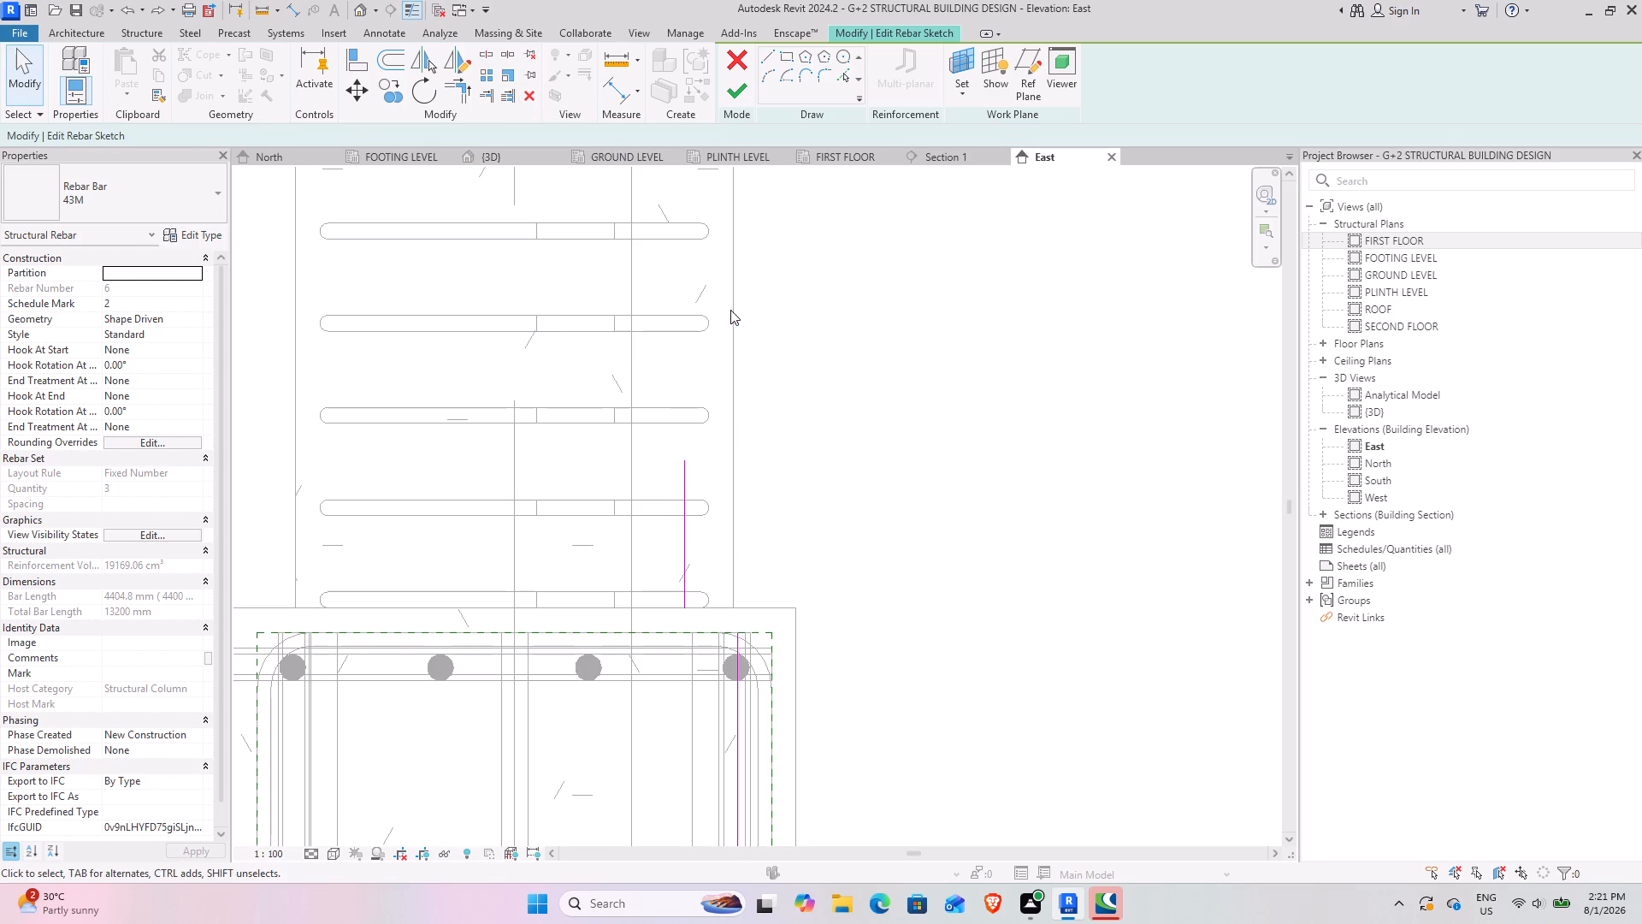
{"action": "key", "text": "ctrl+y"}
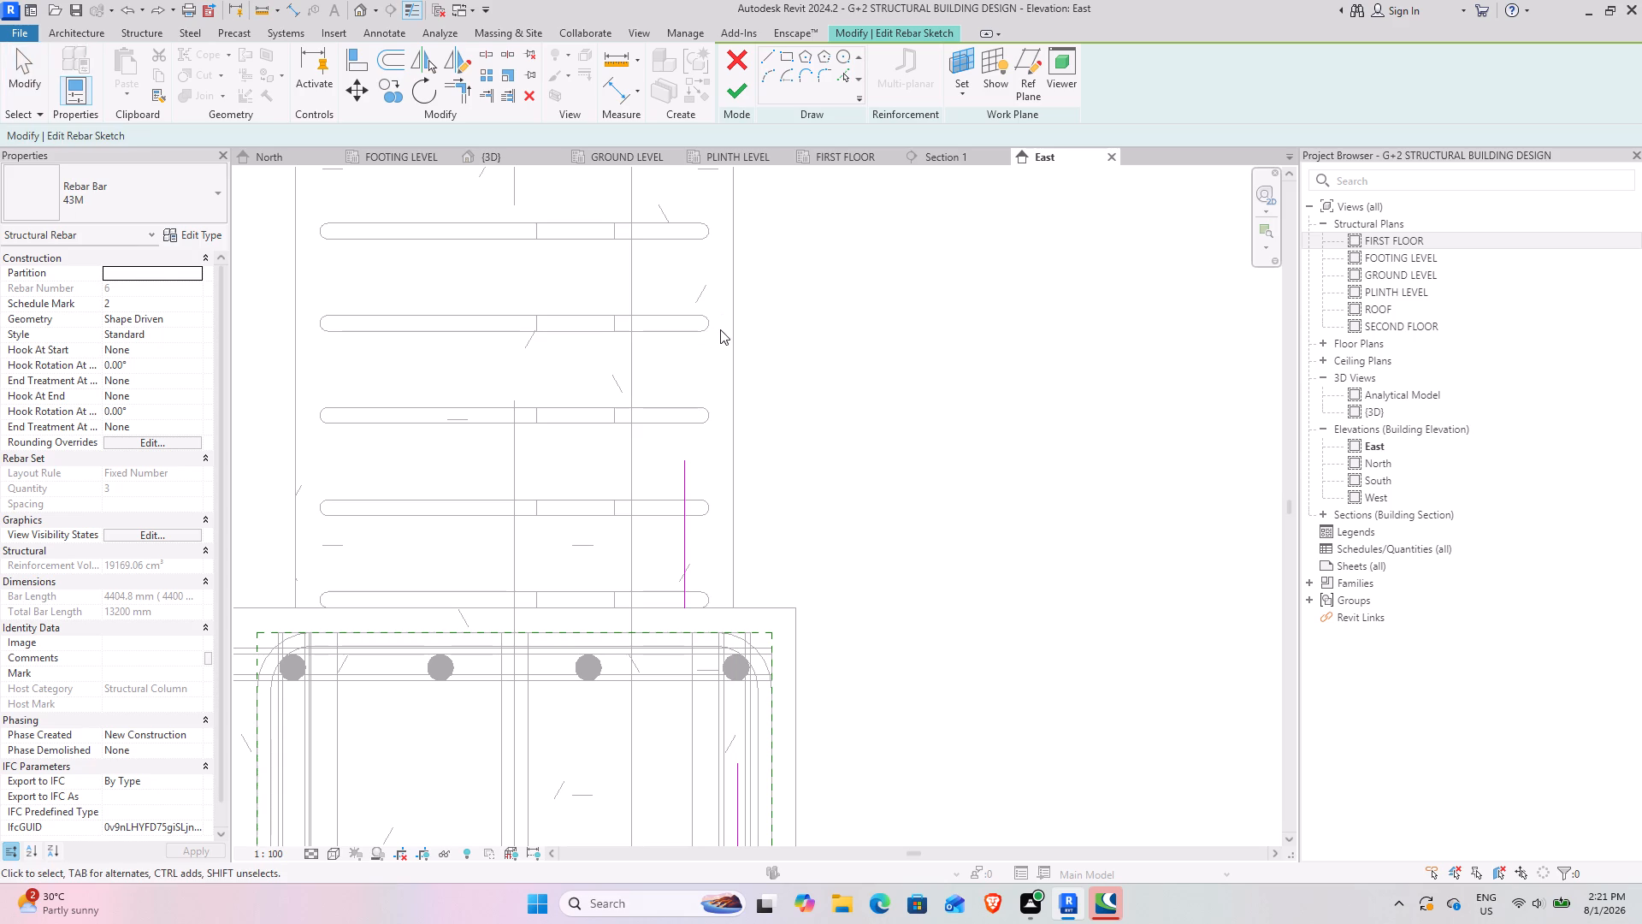
Extend the upper column's vertical line upward and raise its bottom end, making it about 840 mm long.
{"action": "scroll", "coordinate": [730, 574], "scroll_direction": "down", "scroll_amount": 4}
{"action": "left_click", "coordinate": [707, 568]}
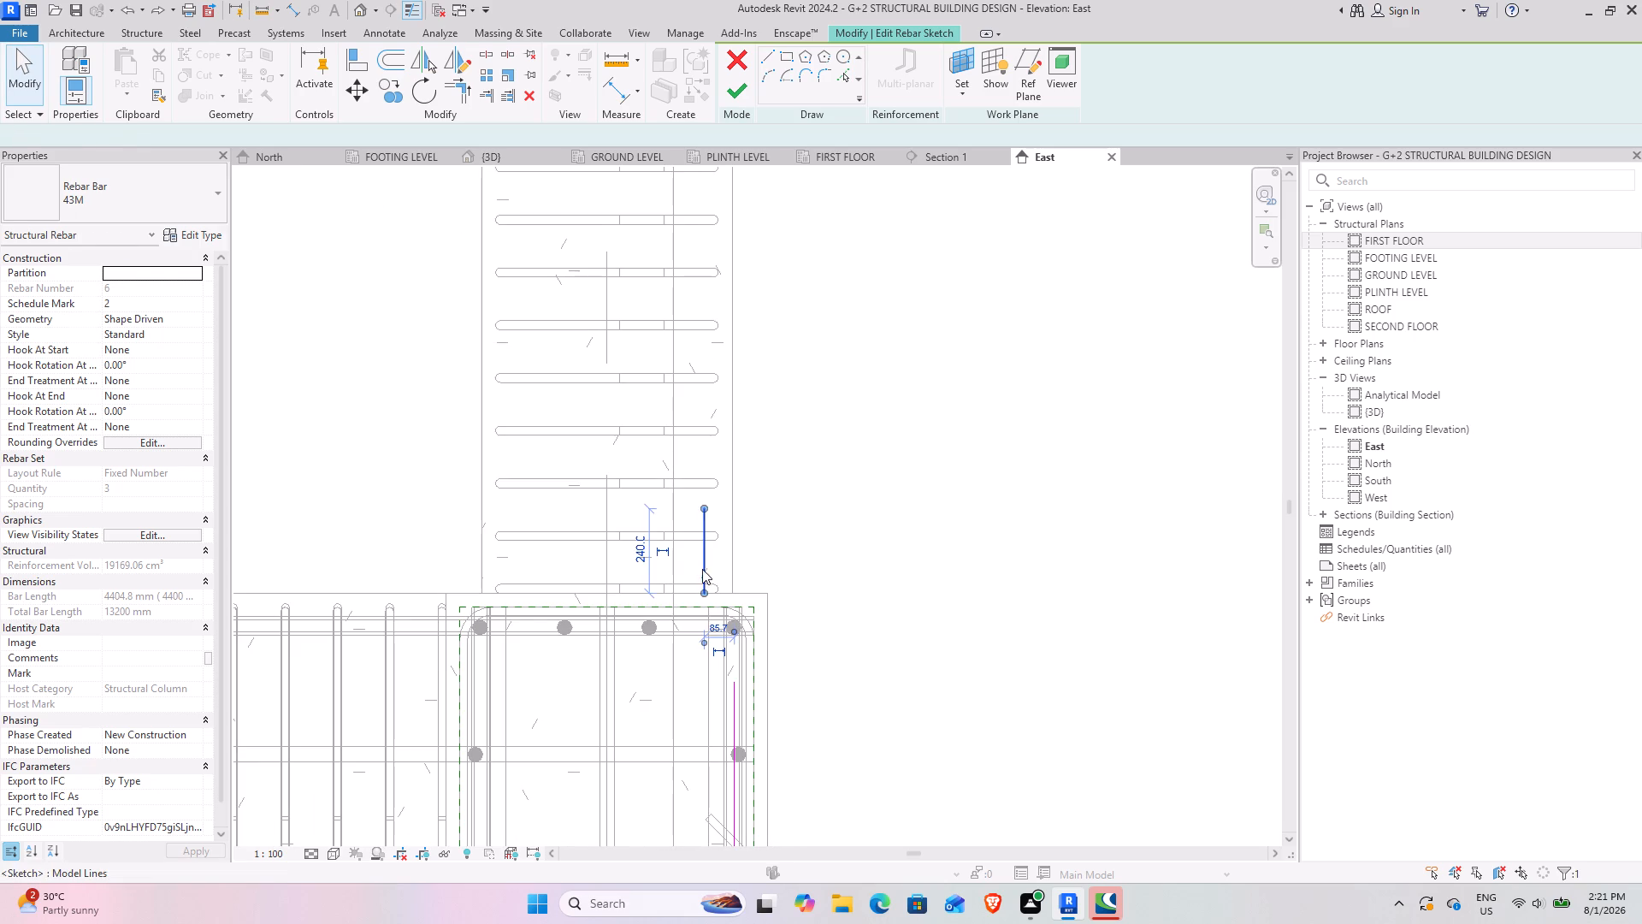
{"action": "left_click_drag", "start_coordinate": [705, 506], "coordinate": [711, 383]}
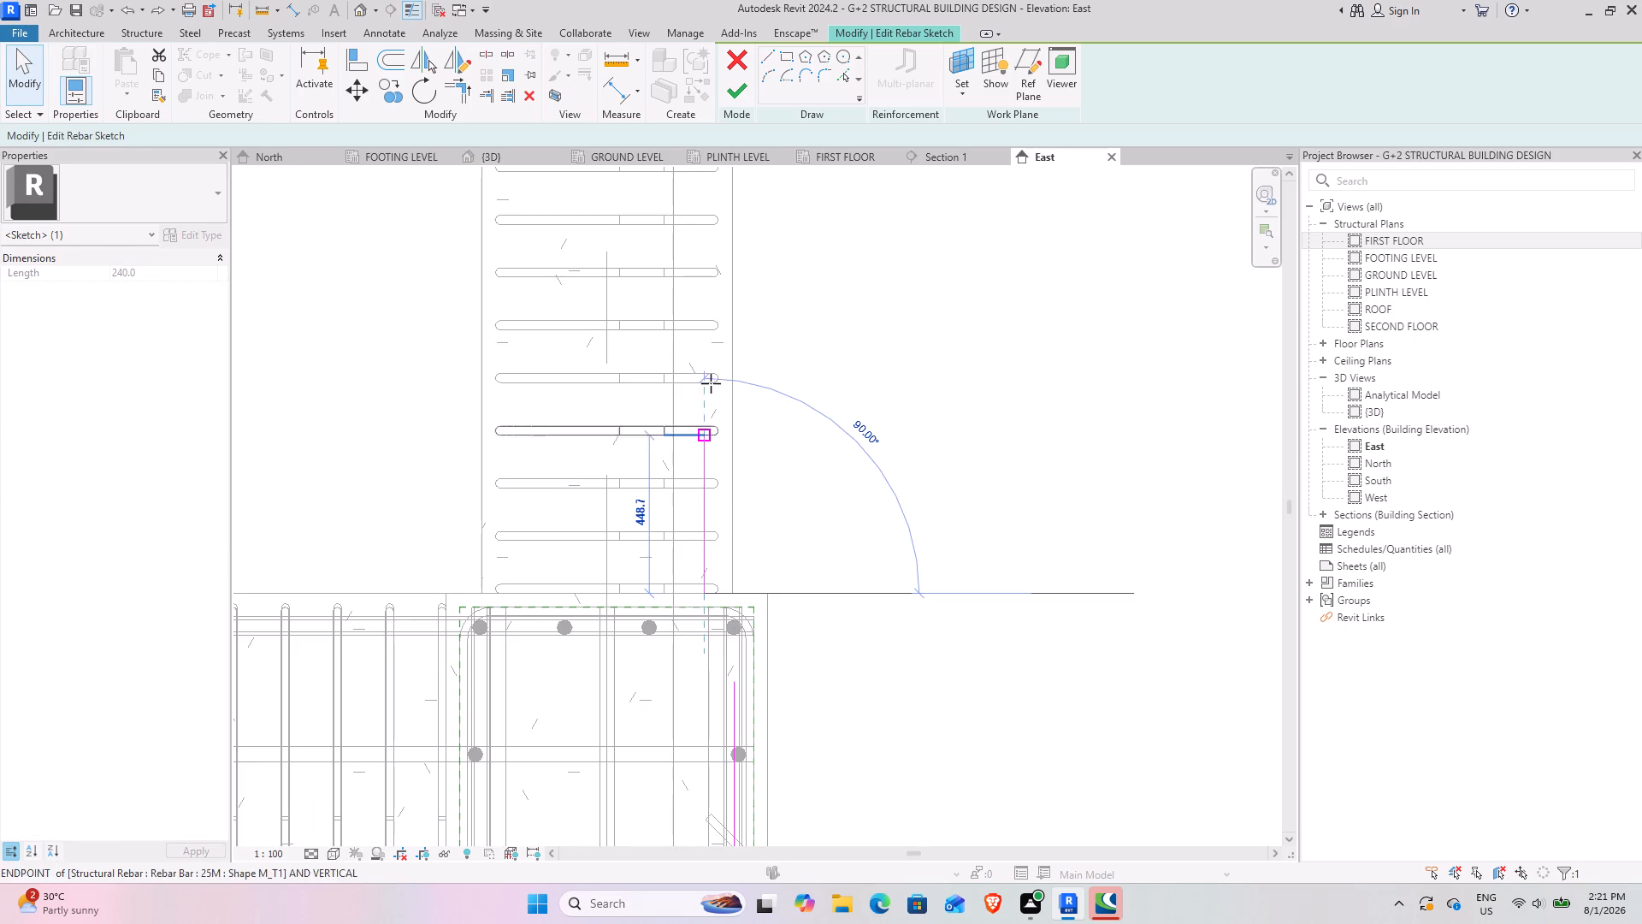
{"action": "left_click_drag", "start_coordinate": [711, 383], "coordinate": [700, 211]}
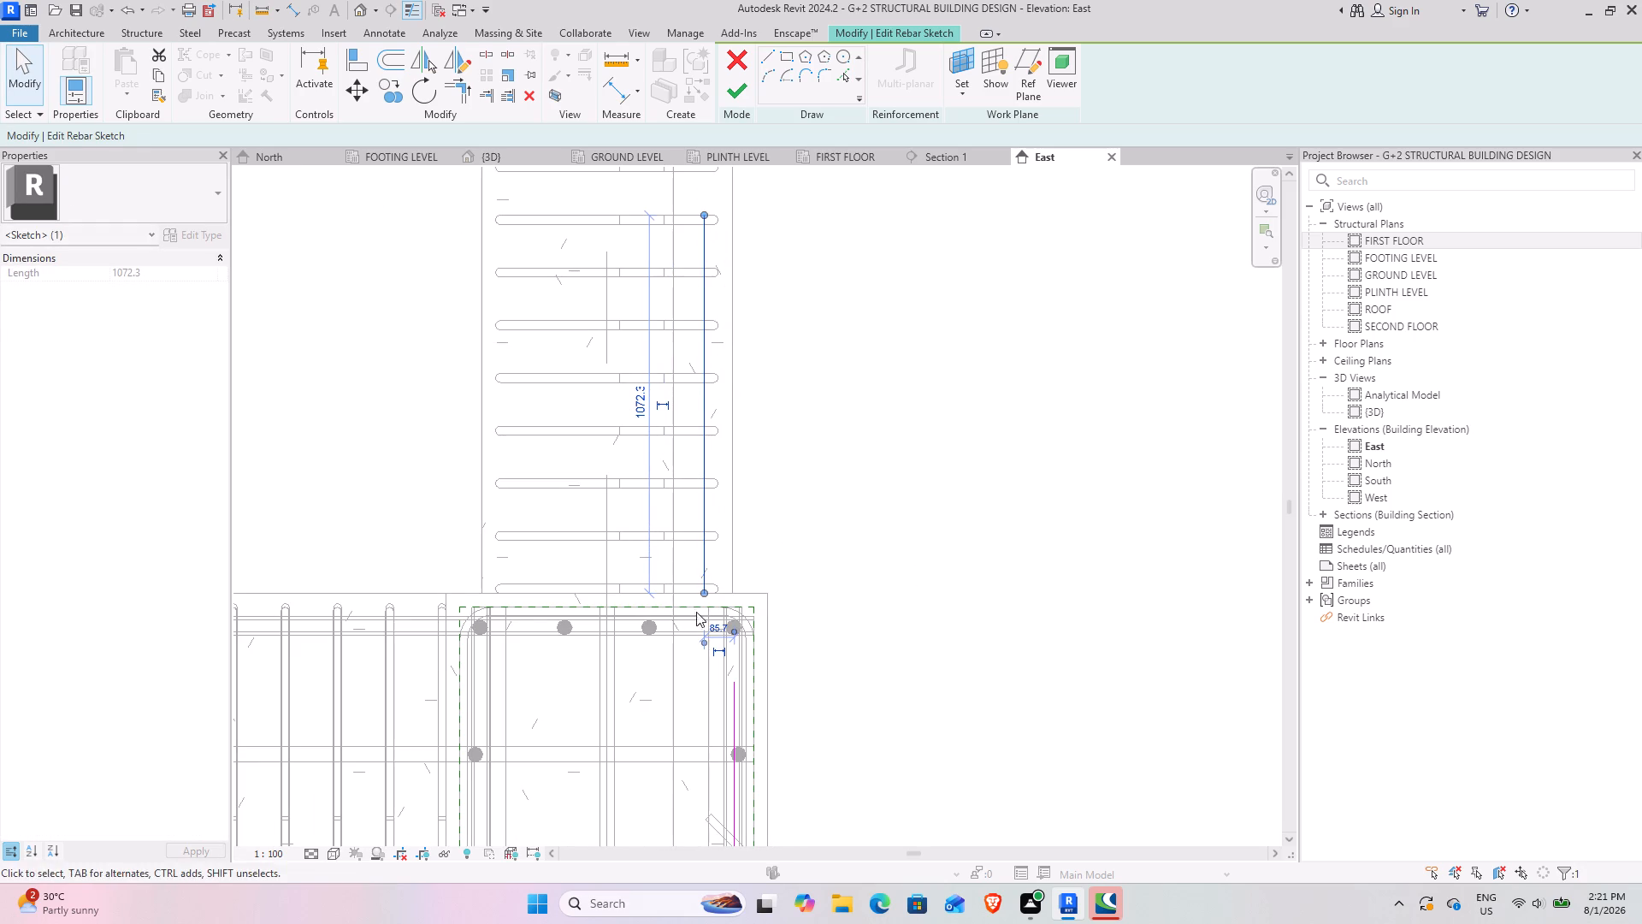
{"action": "left_click_drag", "start_coordinate": [706, 594], "coordinate": [706, 510]}
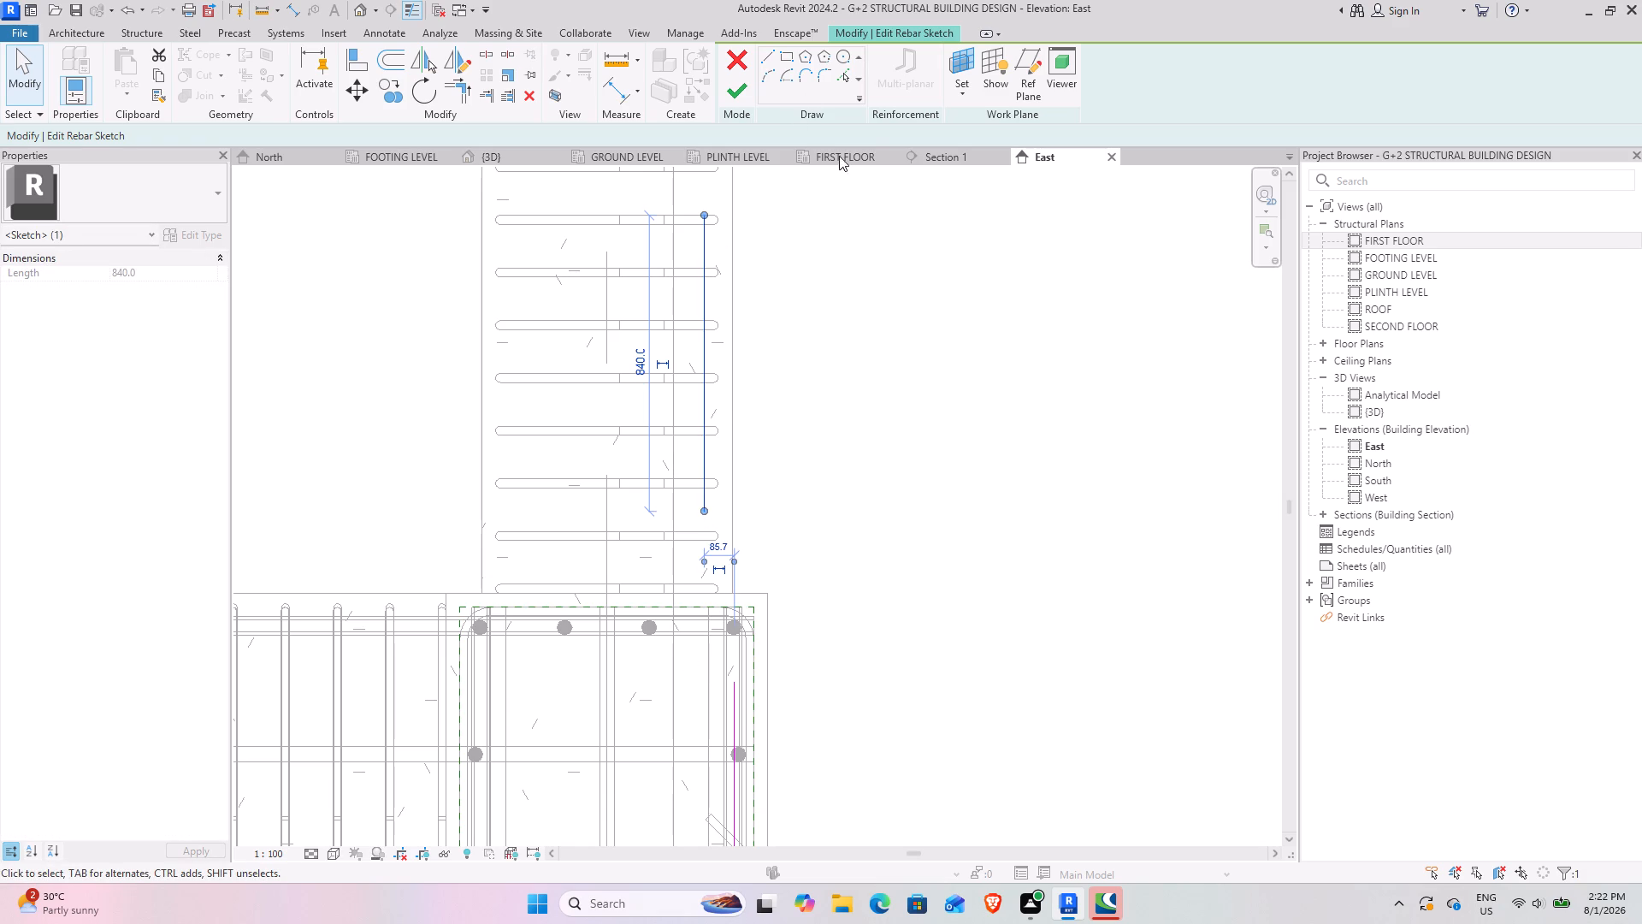
{"action": "left_click", "coordinate": [917, 337]}
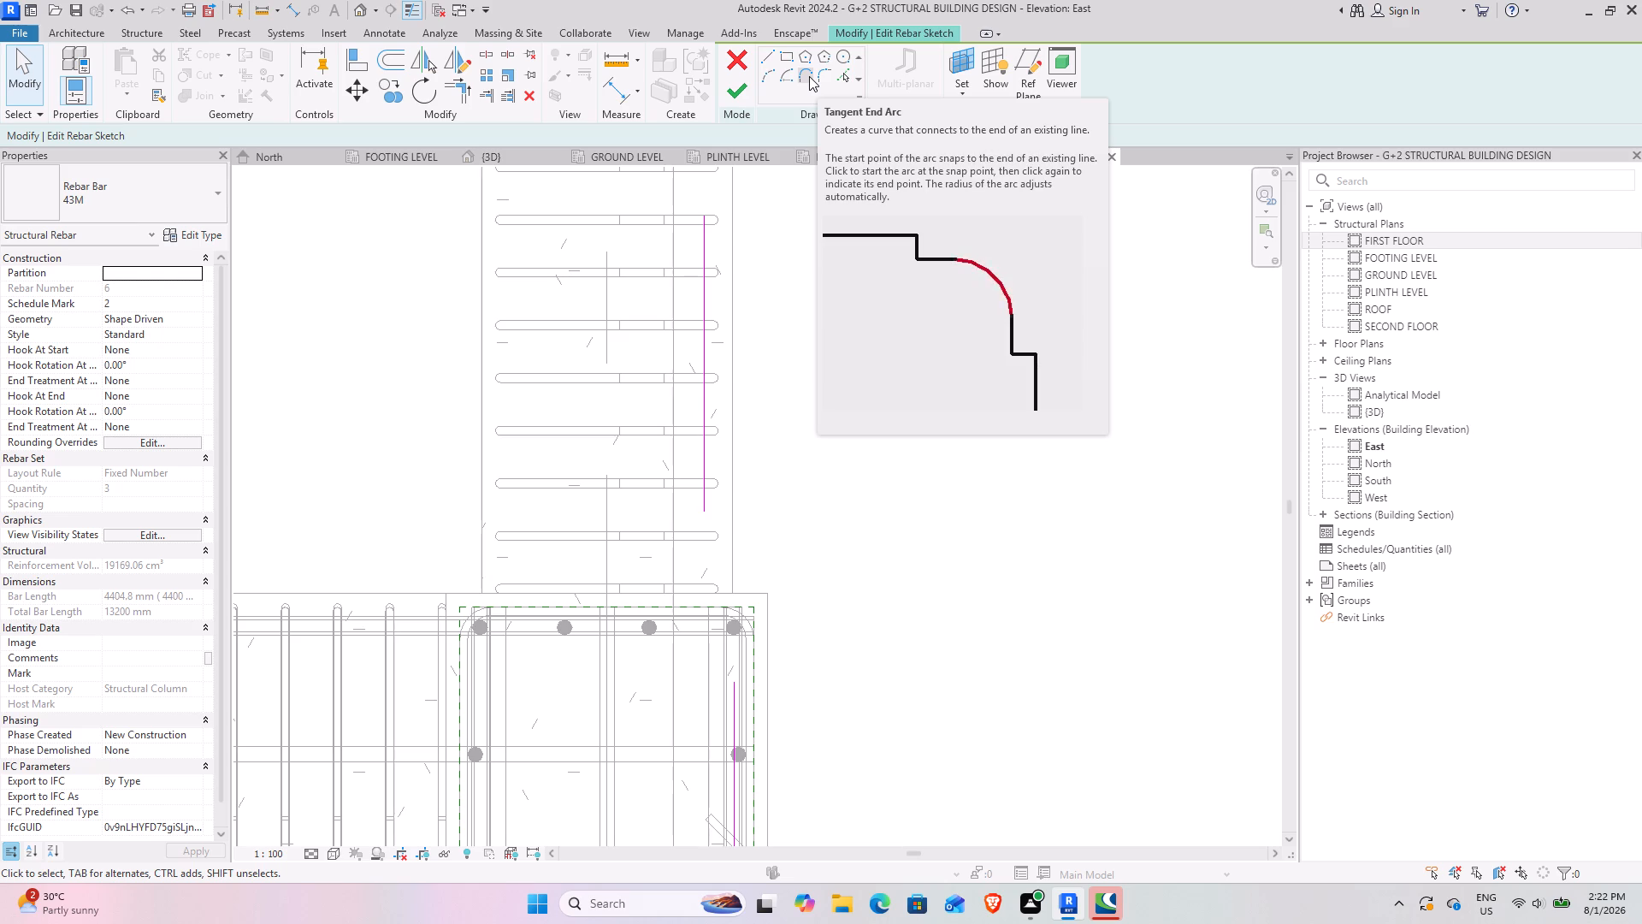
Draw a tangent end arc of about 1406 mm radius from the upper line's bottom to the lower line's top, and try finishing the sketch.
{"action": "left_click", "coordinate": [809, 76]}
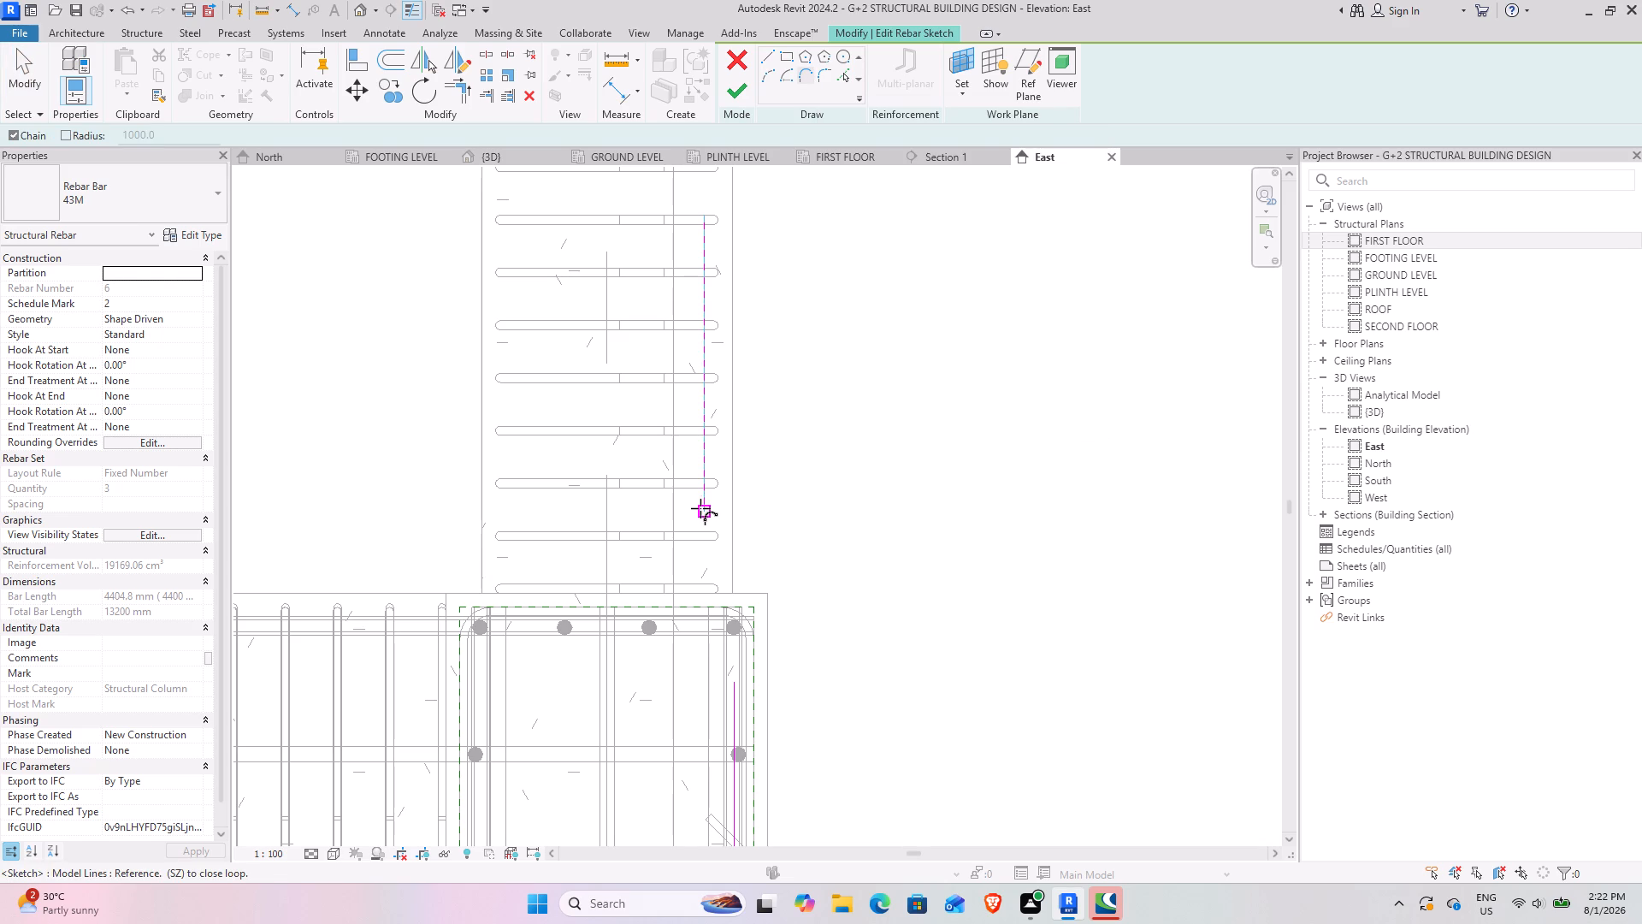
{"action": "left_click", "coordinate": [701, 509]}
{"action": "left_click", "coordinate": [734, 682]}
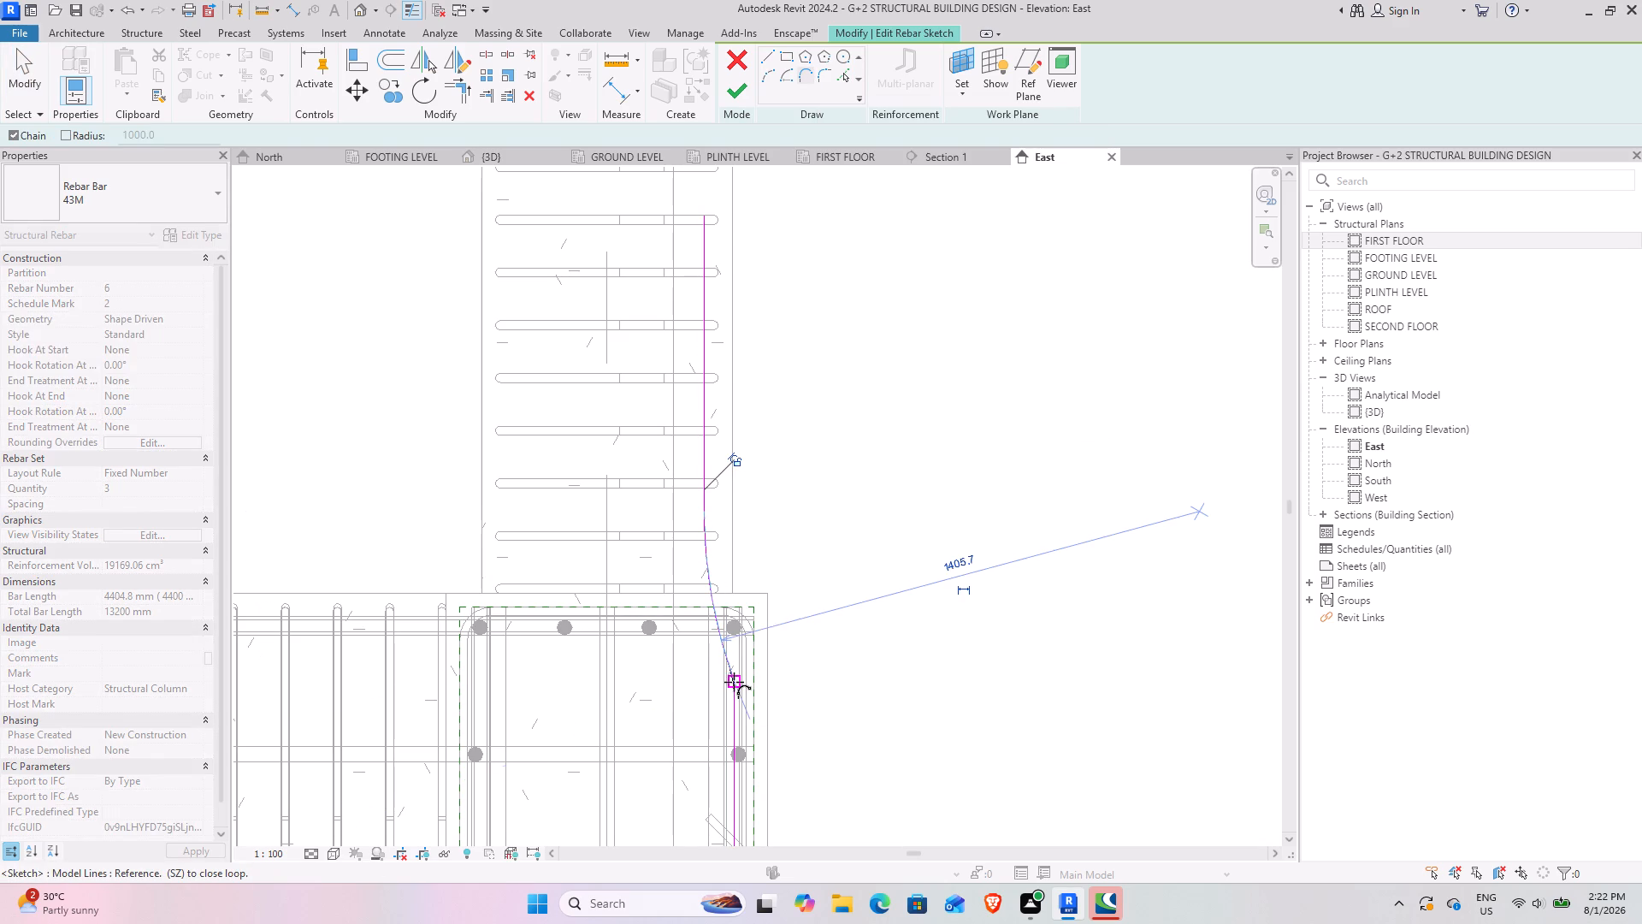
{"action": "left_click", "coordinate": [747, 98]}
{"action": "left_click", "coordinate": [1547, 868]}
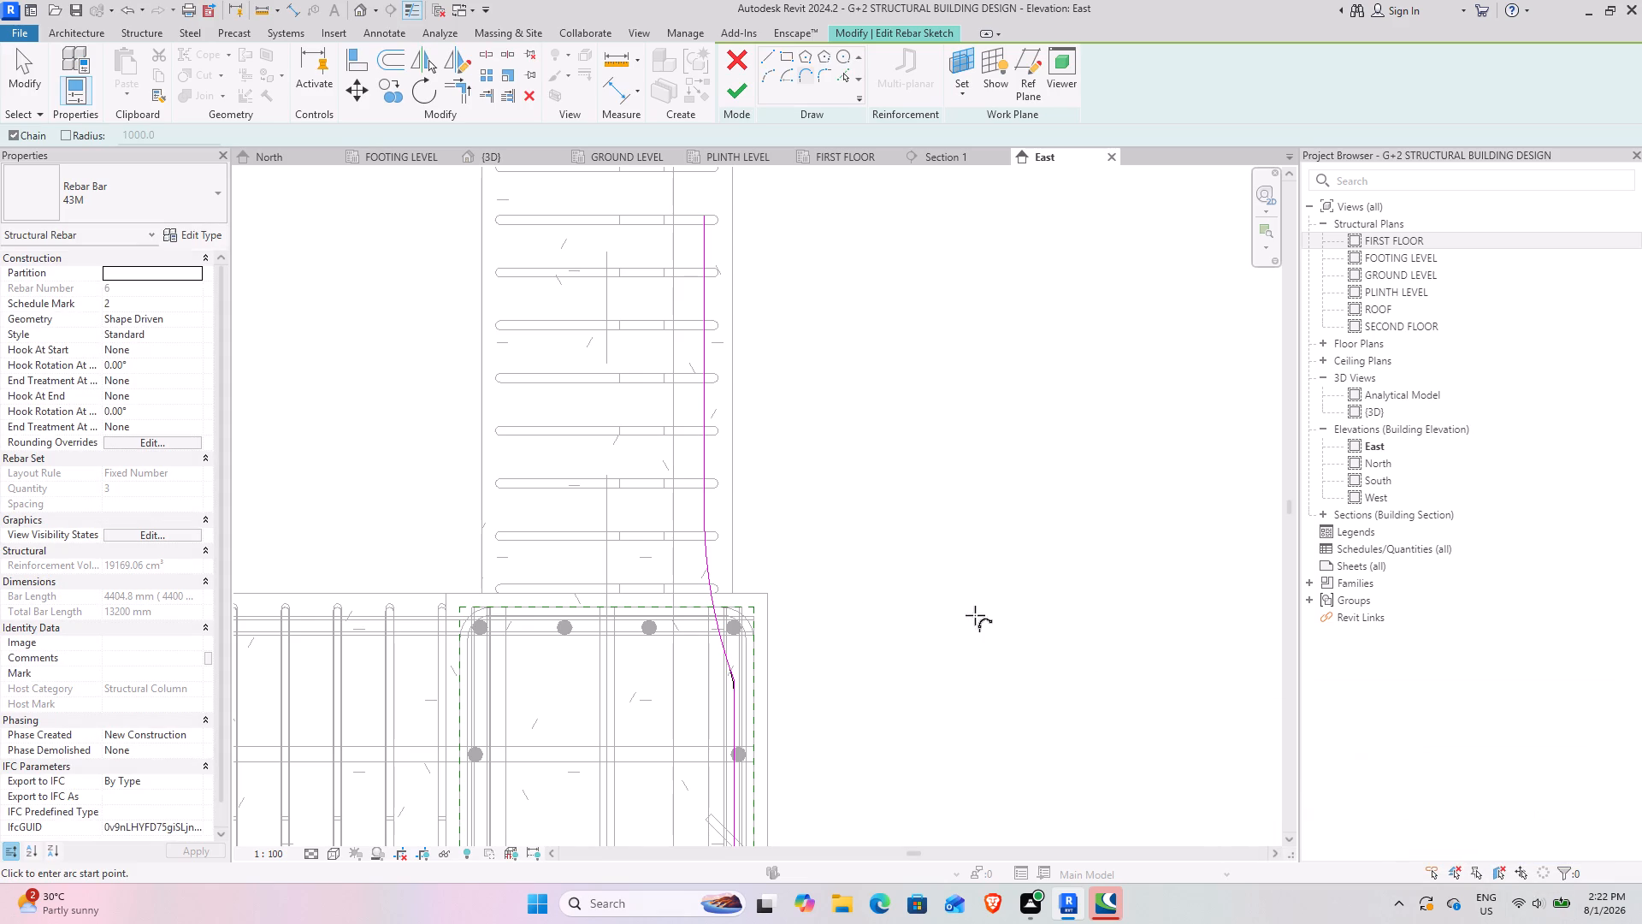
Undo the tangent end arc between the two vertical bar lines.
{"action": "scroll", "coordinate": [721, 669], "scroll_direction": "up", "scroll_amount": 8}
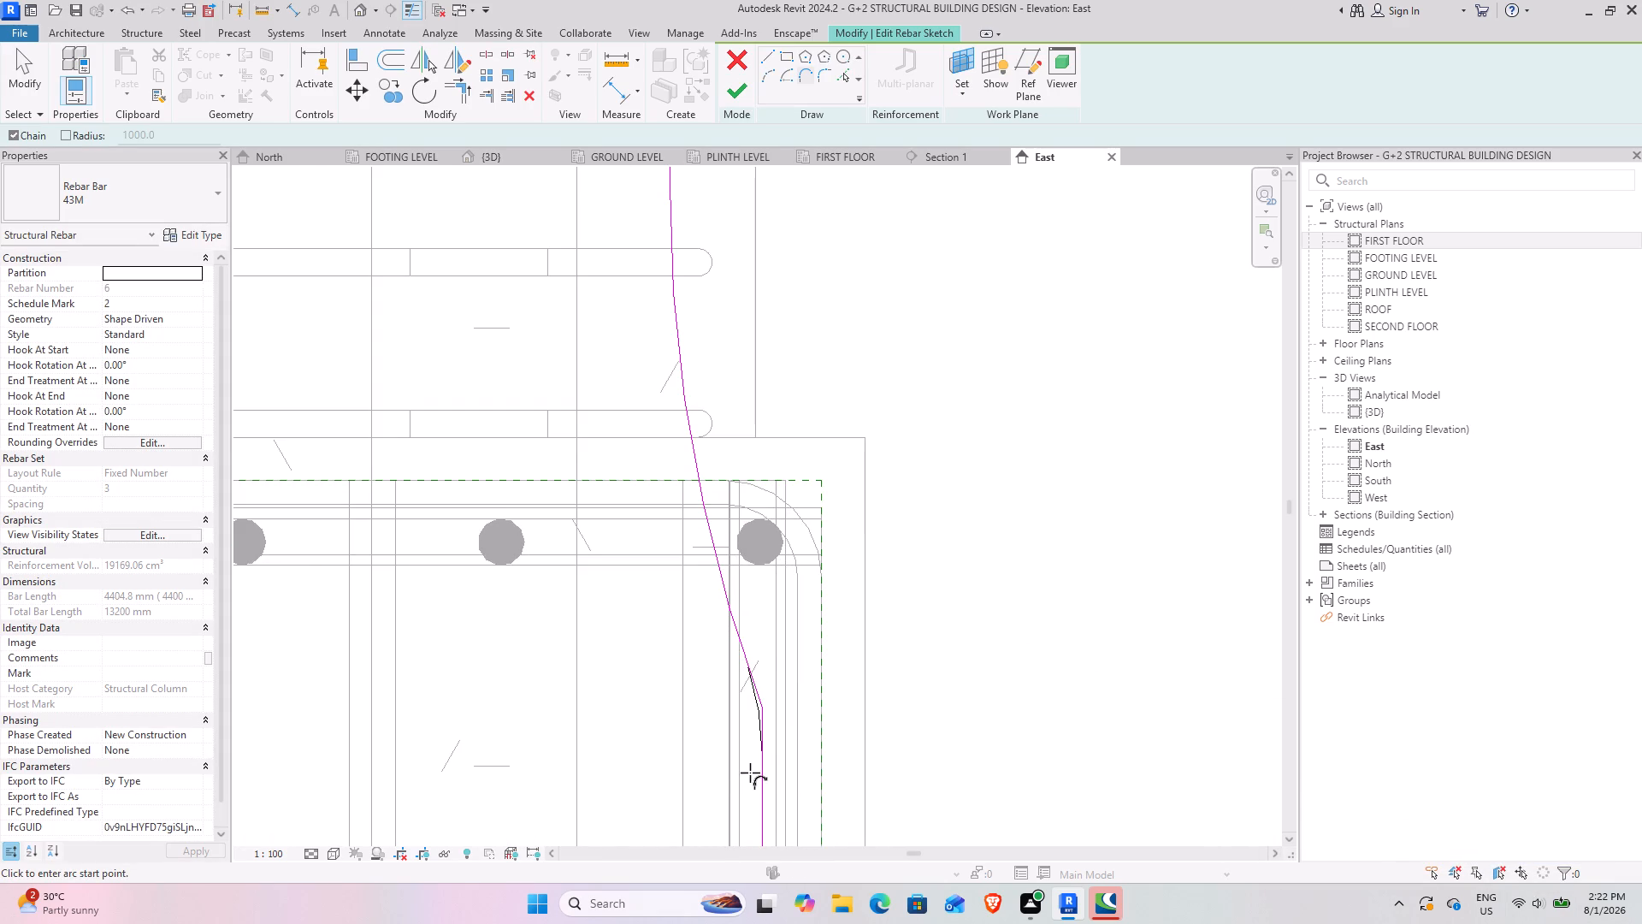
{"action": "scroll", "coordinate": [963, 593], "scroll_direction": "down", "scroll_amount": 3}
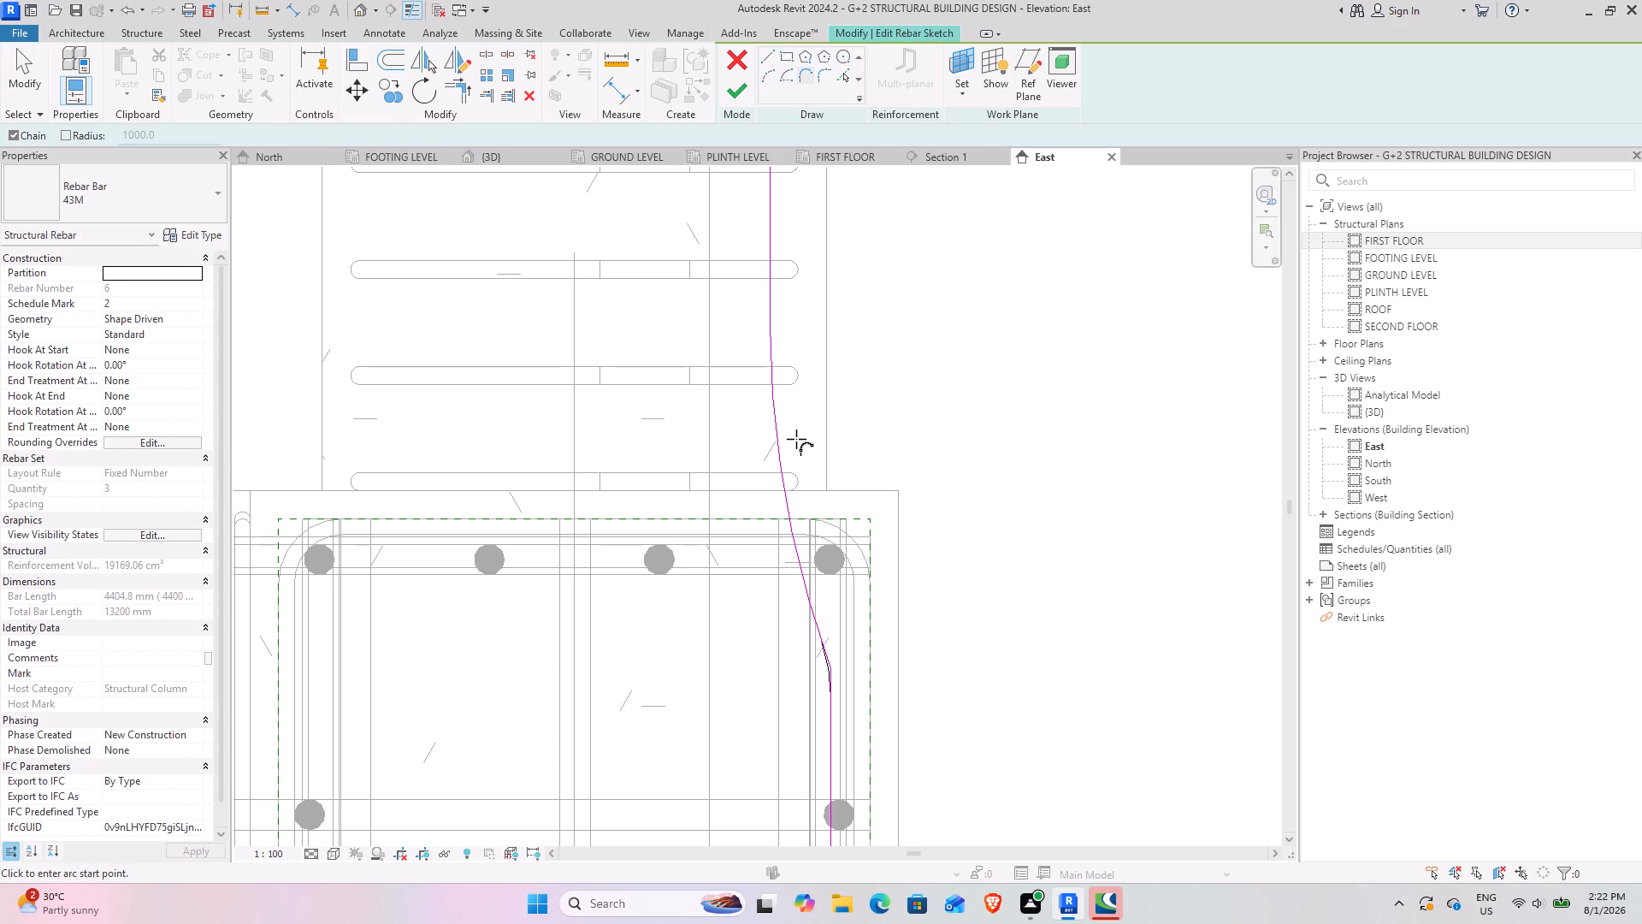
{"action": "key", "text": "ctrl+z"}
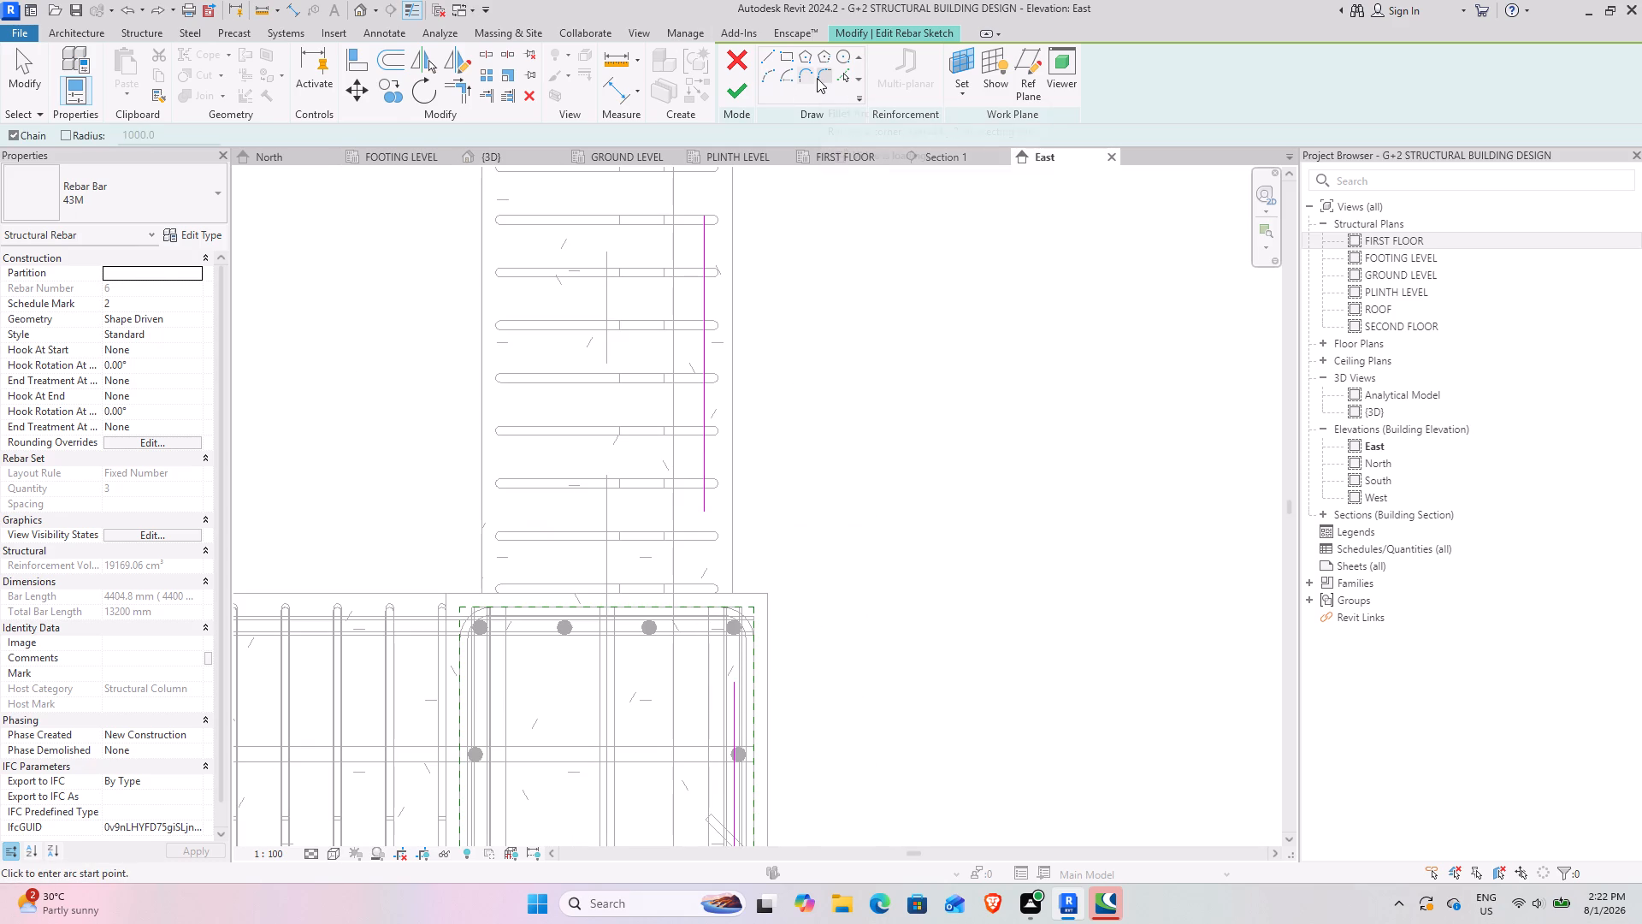
Draw a start-end-radius arc of about 1406 mm radius from the lower line's top to the upper line's bottom, and try finishing the sketch.
{"action": "left_click", "coordinate": [764, 79]}
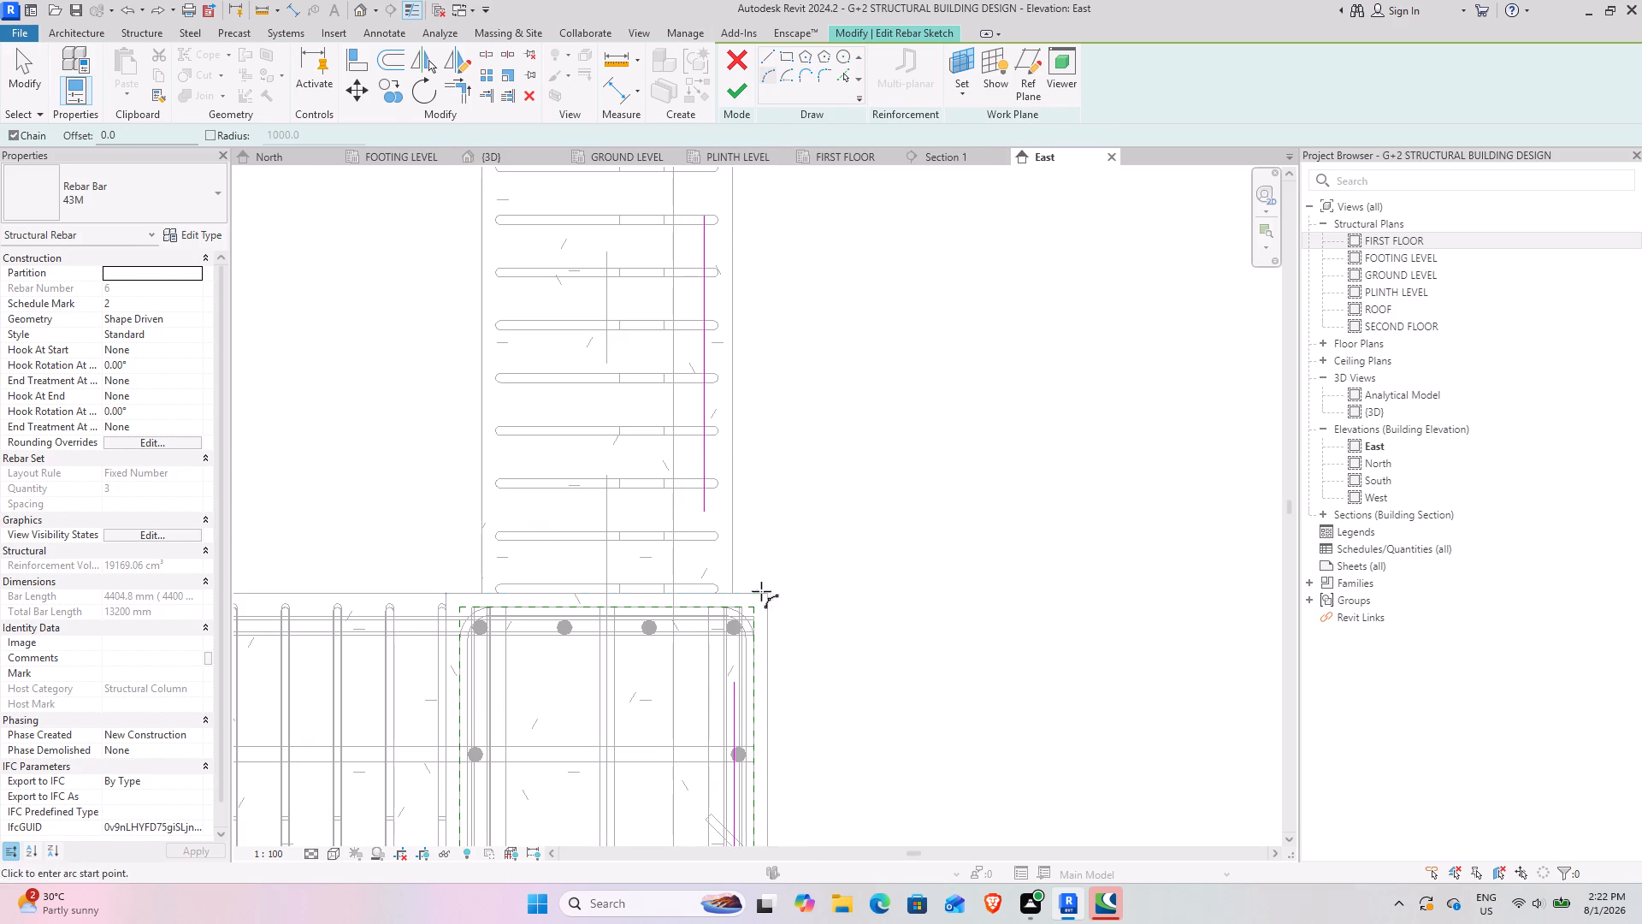
{"action": "left_click", "coordinate": [731, 681]}
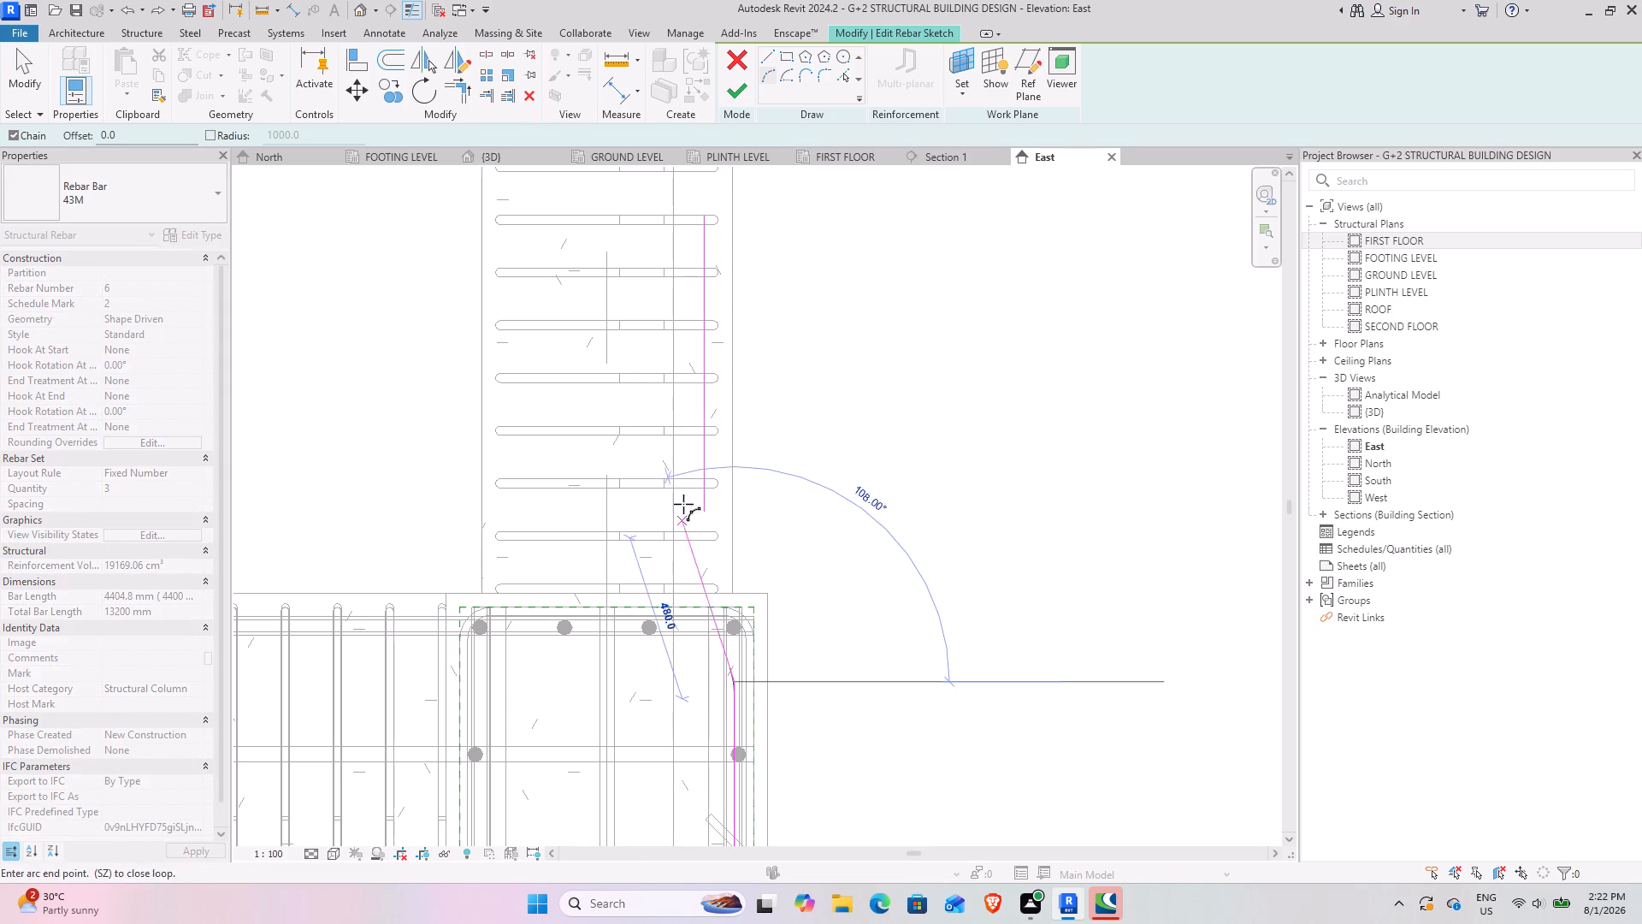
{"action": "left_click", "coordinate": [704, 507]}
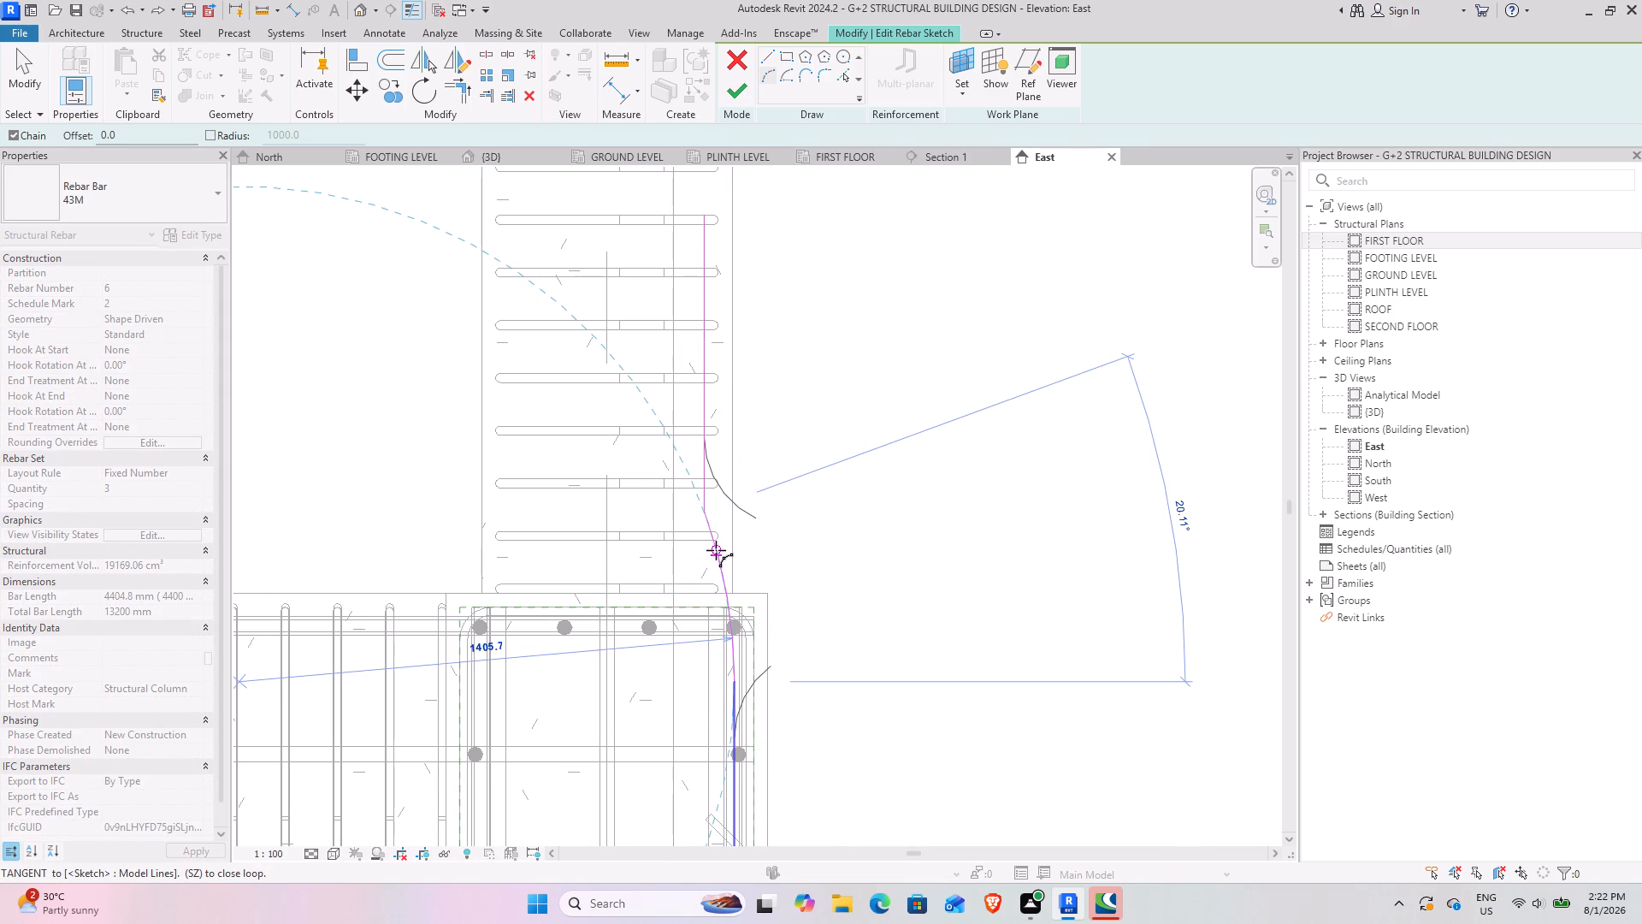
{"action": "left_click", "coordinate": [704, 550]}
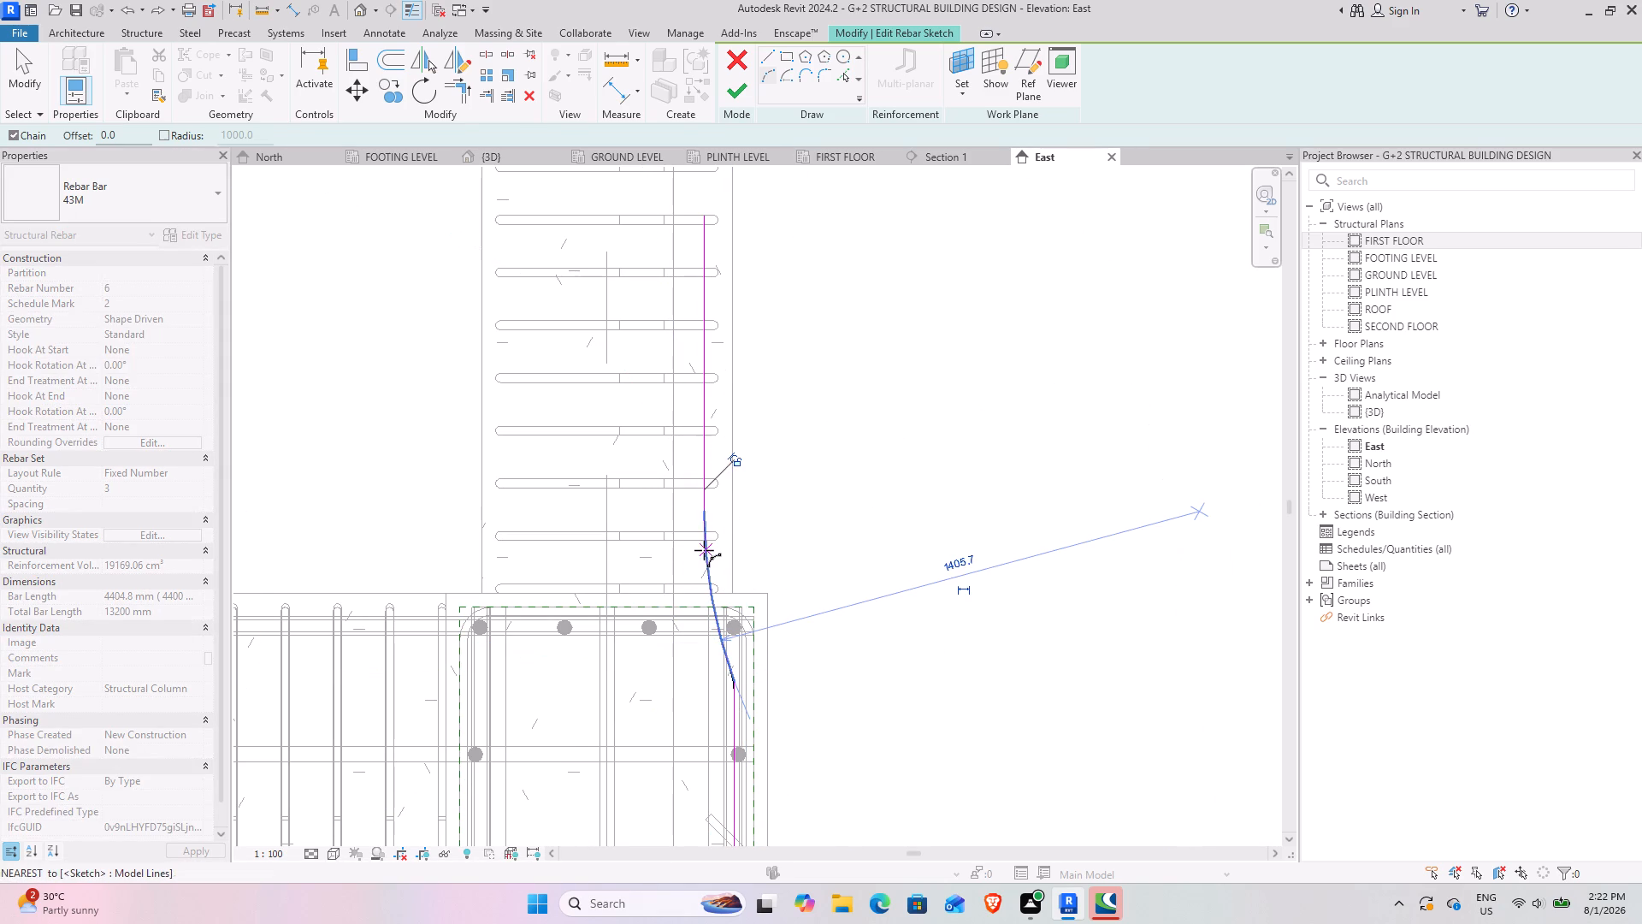
{"action": "left_click", "coordinate": [742, 90]}
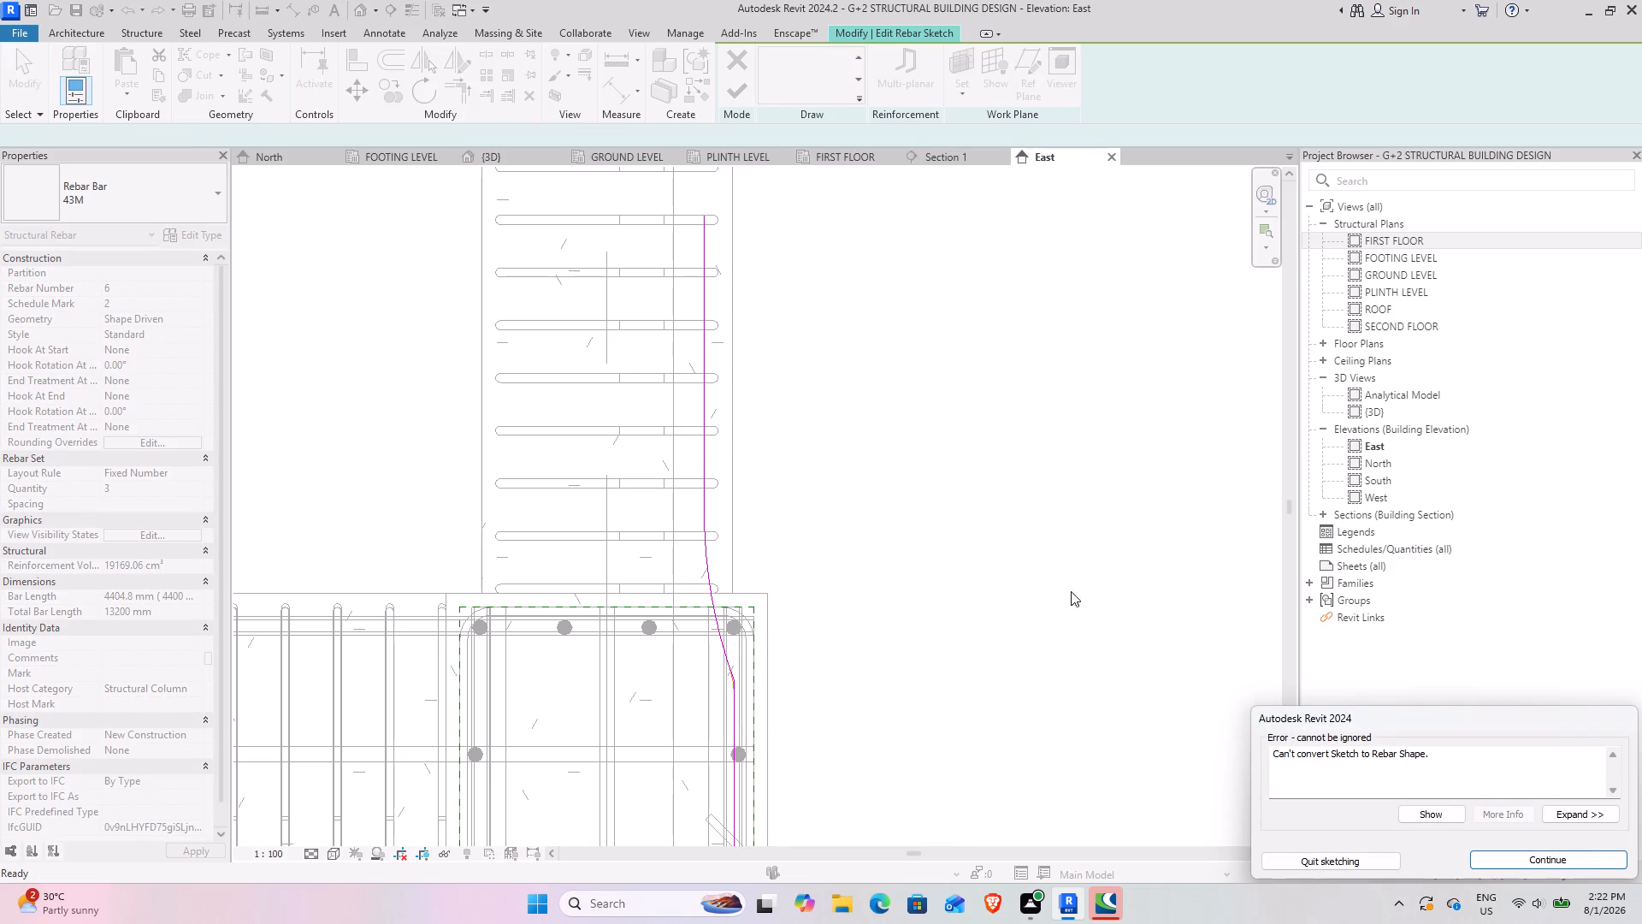
{"action": "left_click", "coordinate": [1597, 862]}
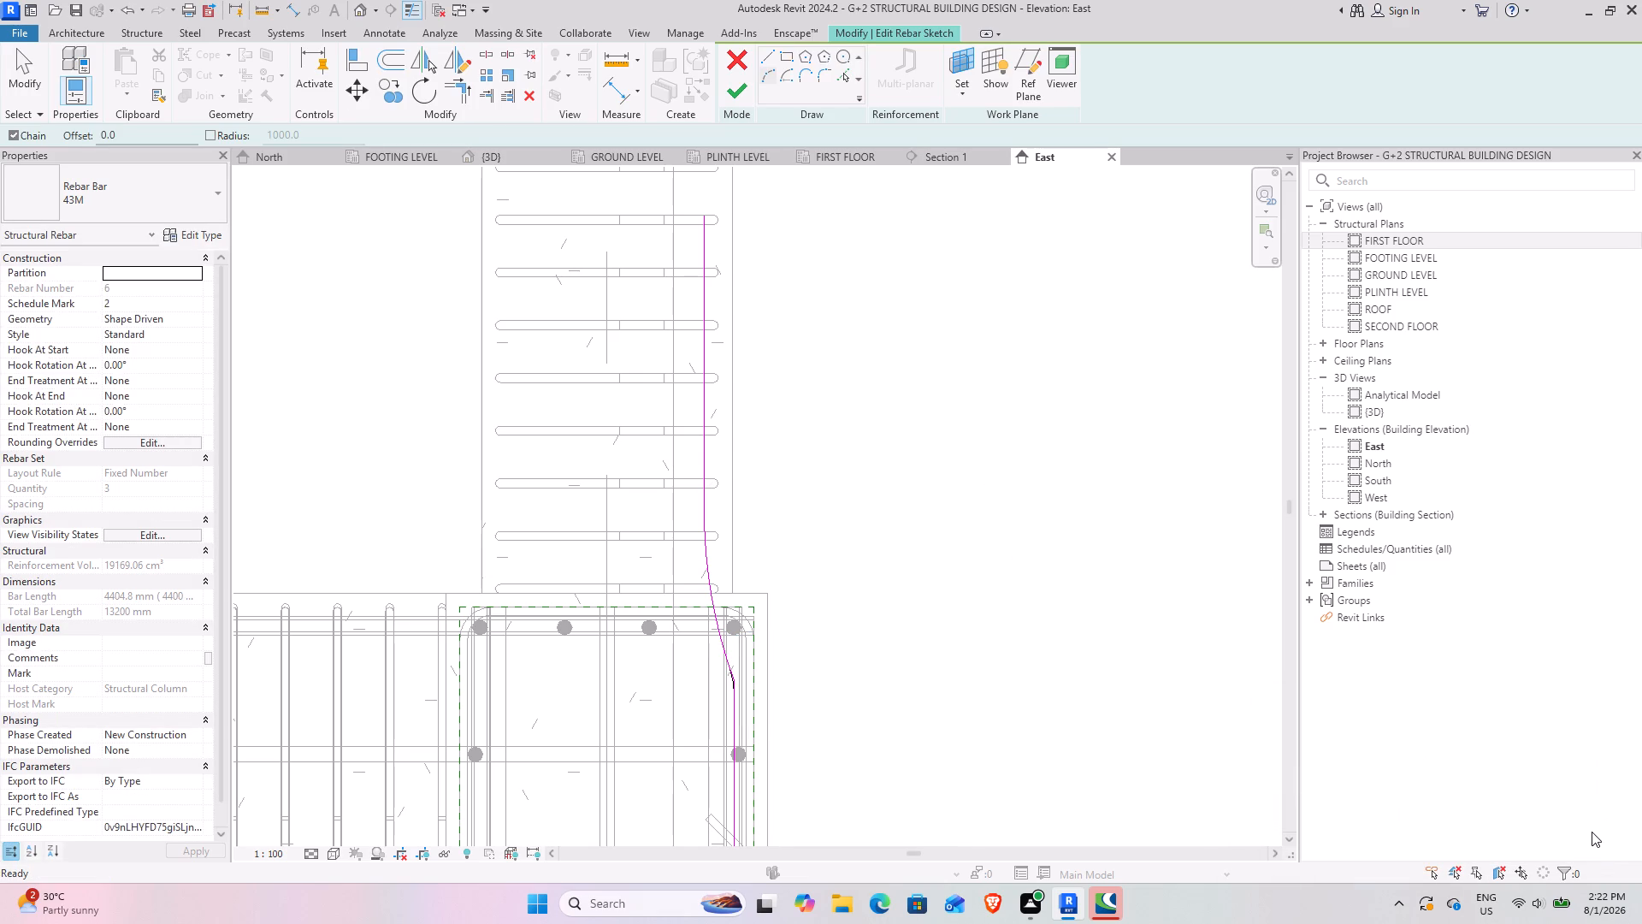
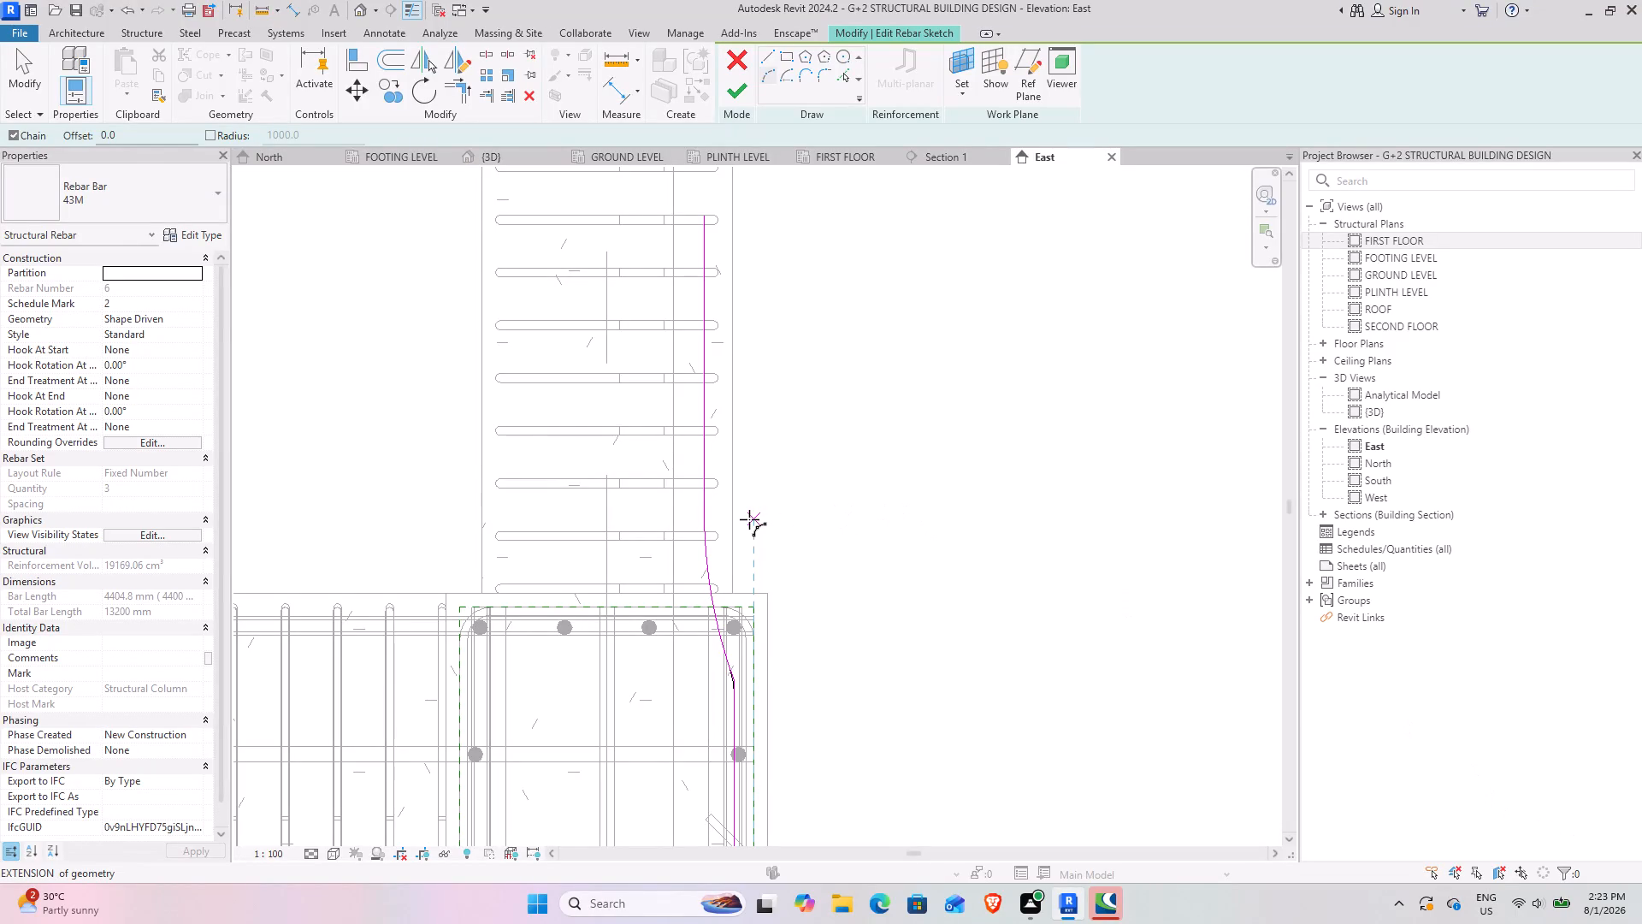
Undo the start-end-radius arc and discard the sketch edits to the lower column's 43M bar.
{"action": "key", "text": "ctrl+z"}
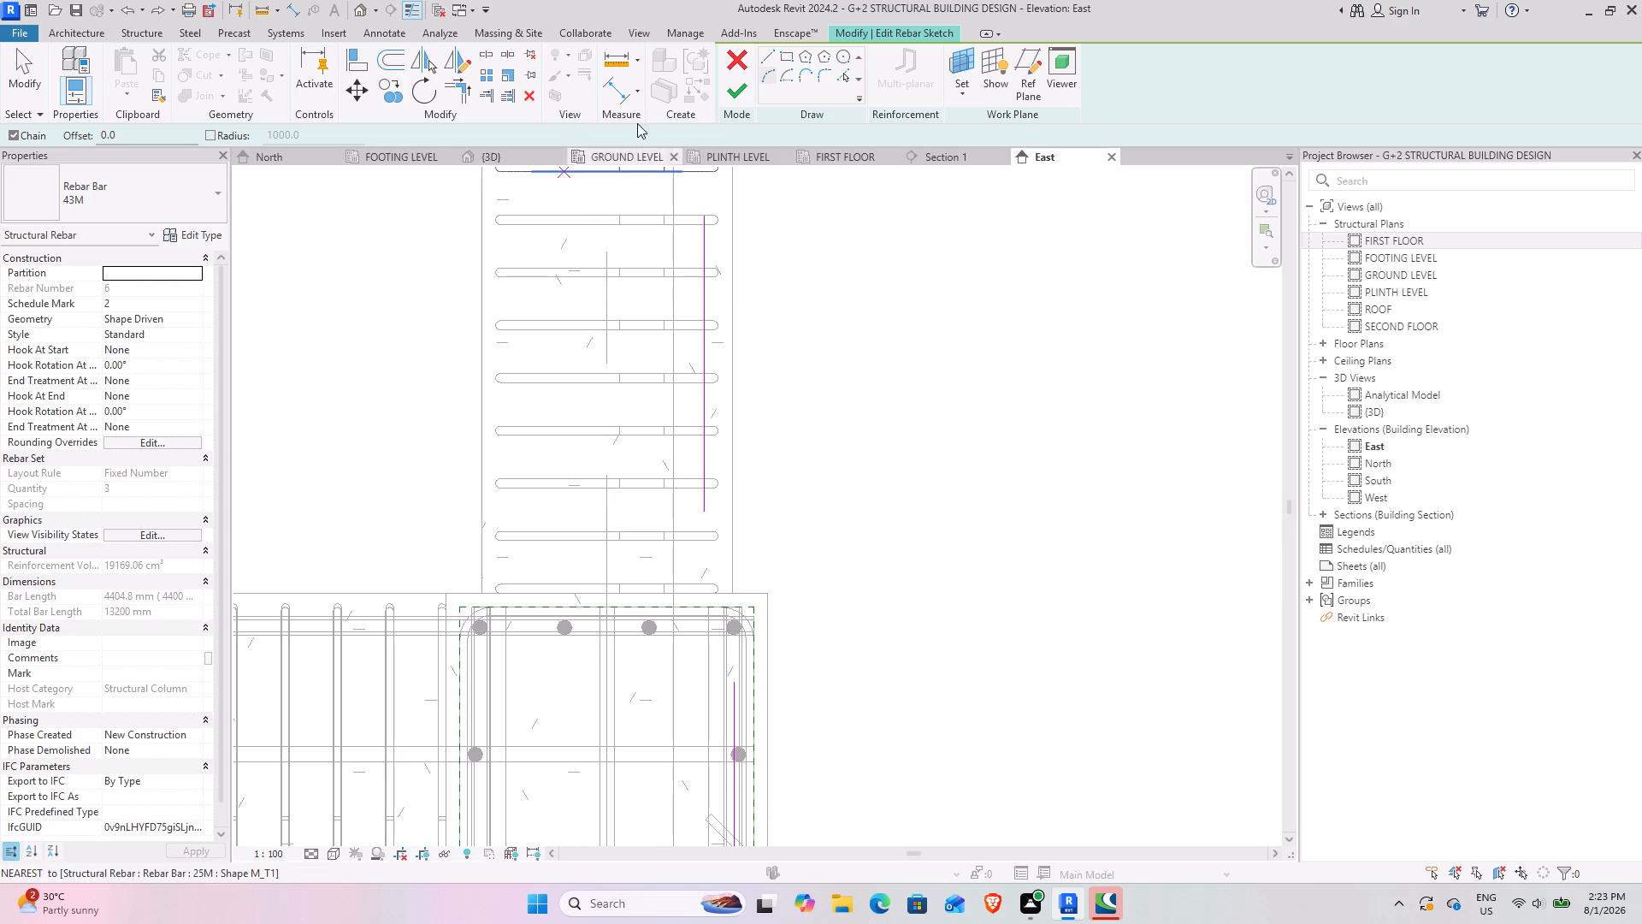
{"action": "left_click", "coordinate": [728, 50]}
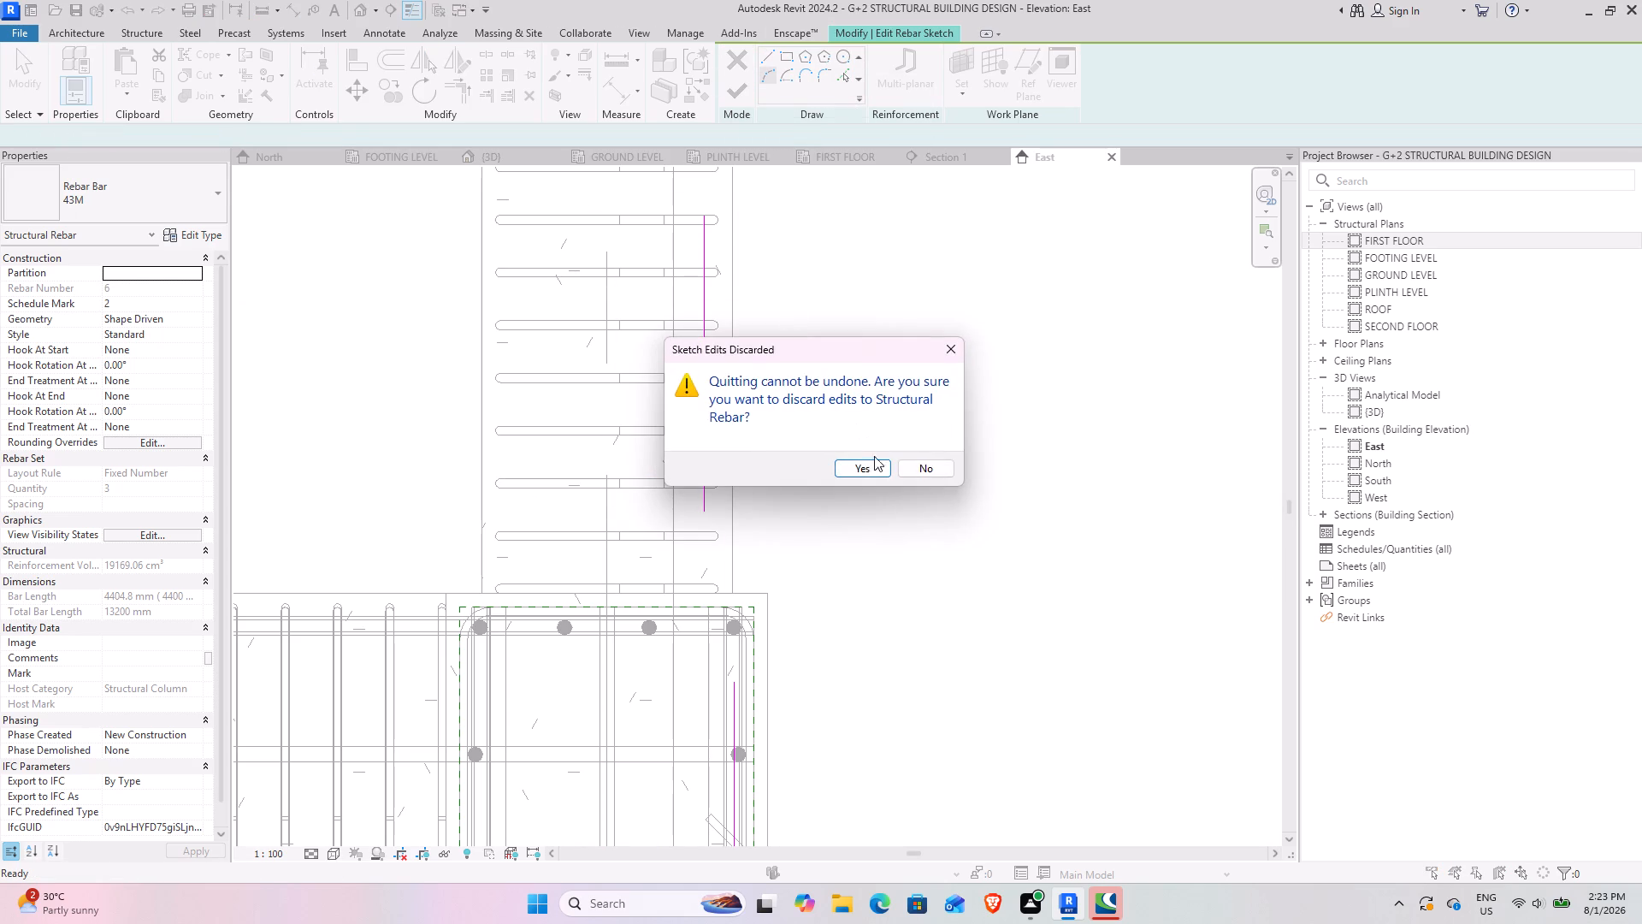
{"action": "left_click", "coordinate": [874, 459]}
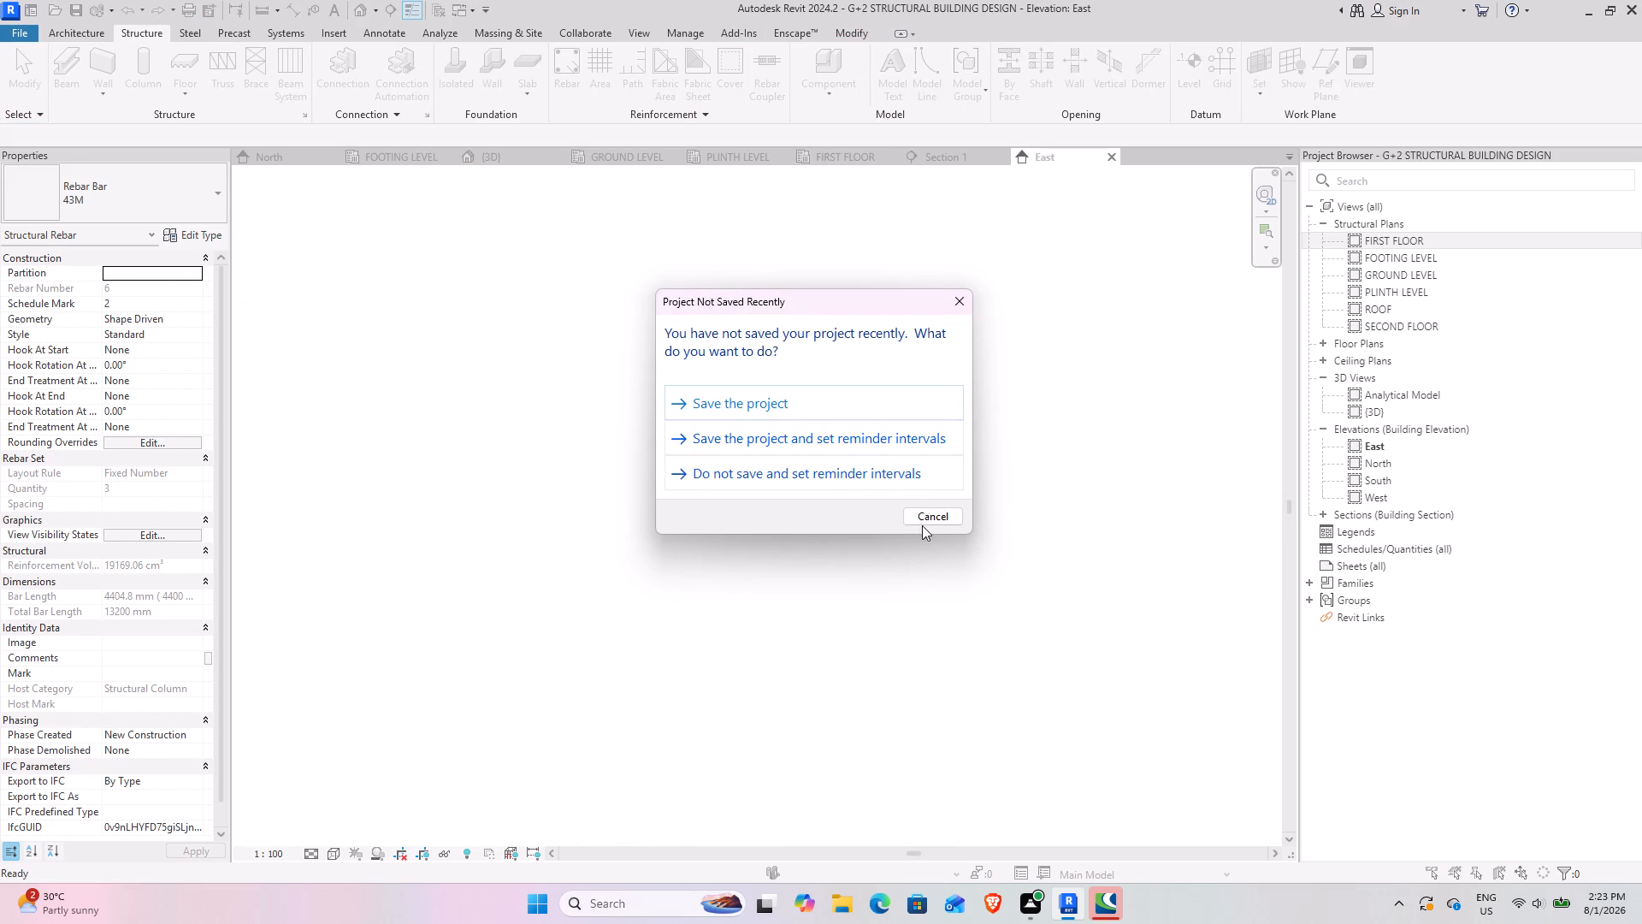
Save the project.
{"action": "left_click", "coordinate": [879, 397]}
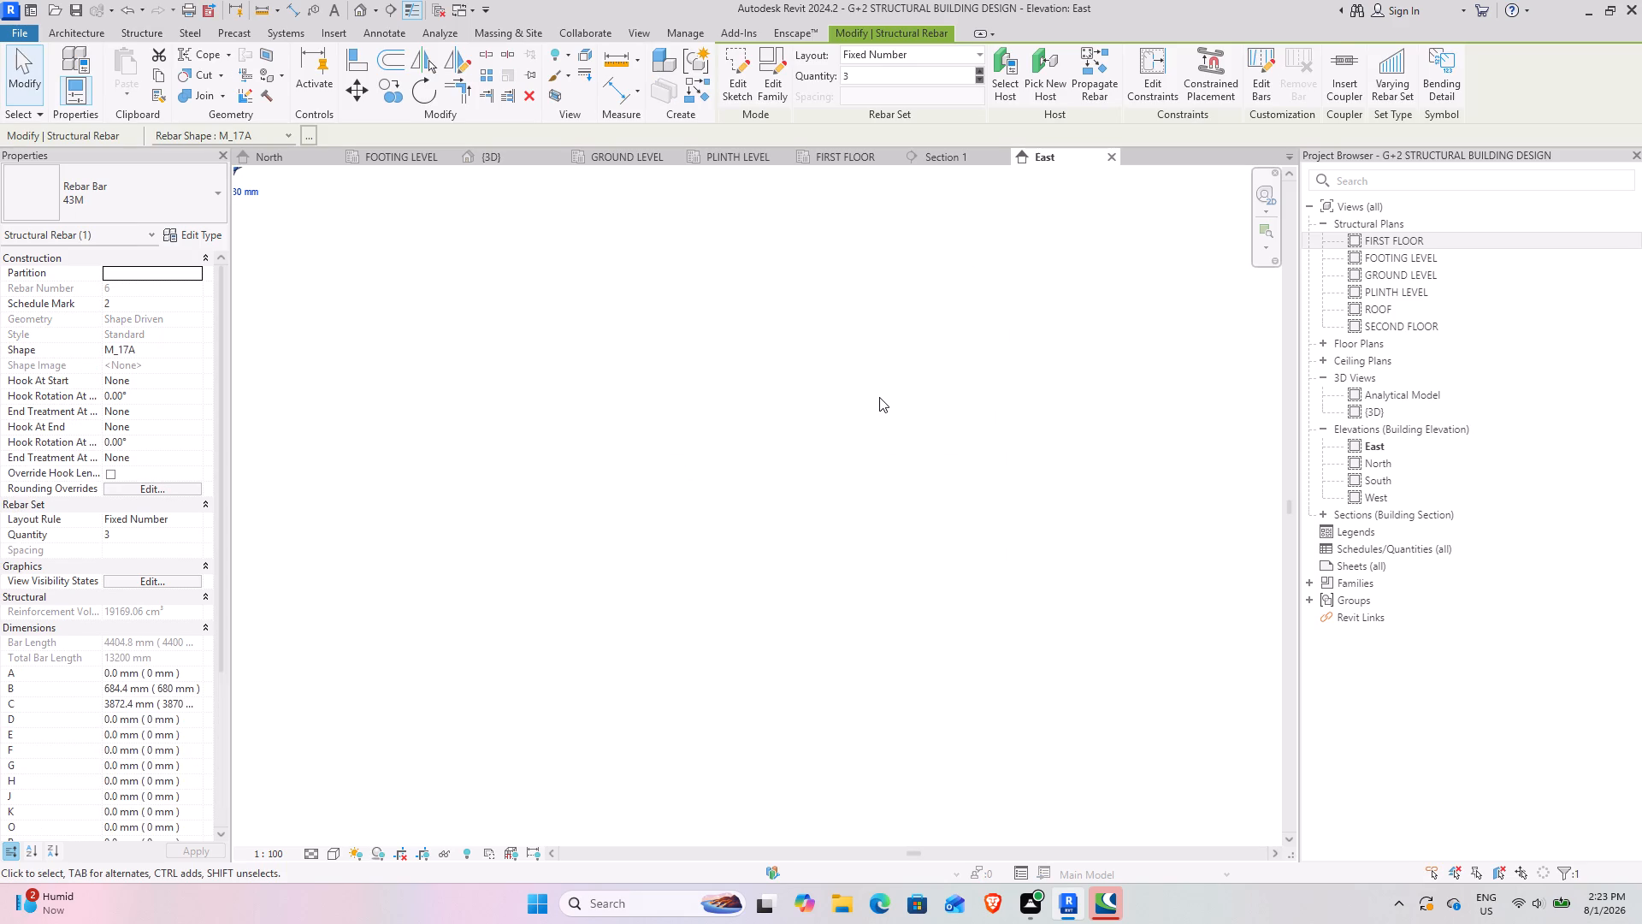
Switch to Section 1 and examine the selected 43M bars at the beam junction between the lower and upper columns.
{"action": "scroll", "coordinate": [867, 465], "scroll_direction": "down", "scroll_amount": 12}
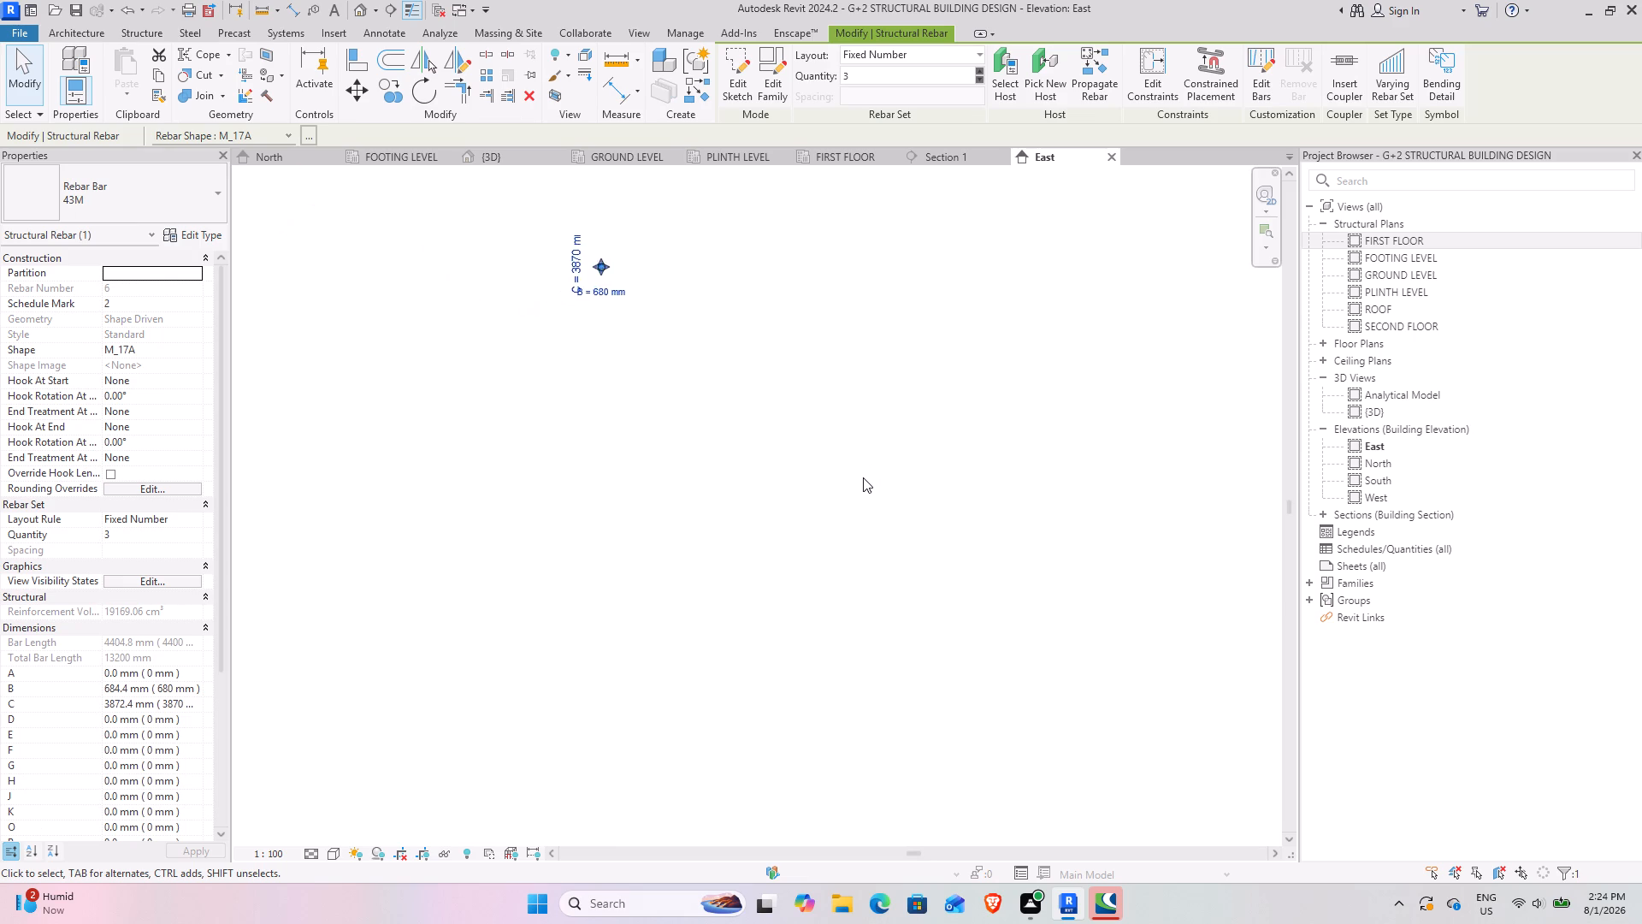
{"action": "scroll", "coordinate": [863, 477], "scroll_direction": "down", "scroll_amount": 9}
{"action": "middle_click_drag", "start_coordinate": [806, 423], "coordinate": [705, 701]}
{"action": "scroll", "coordinate": [800, 432], "scroll_direction": "down", "scroll_amount": 1}
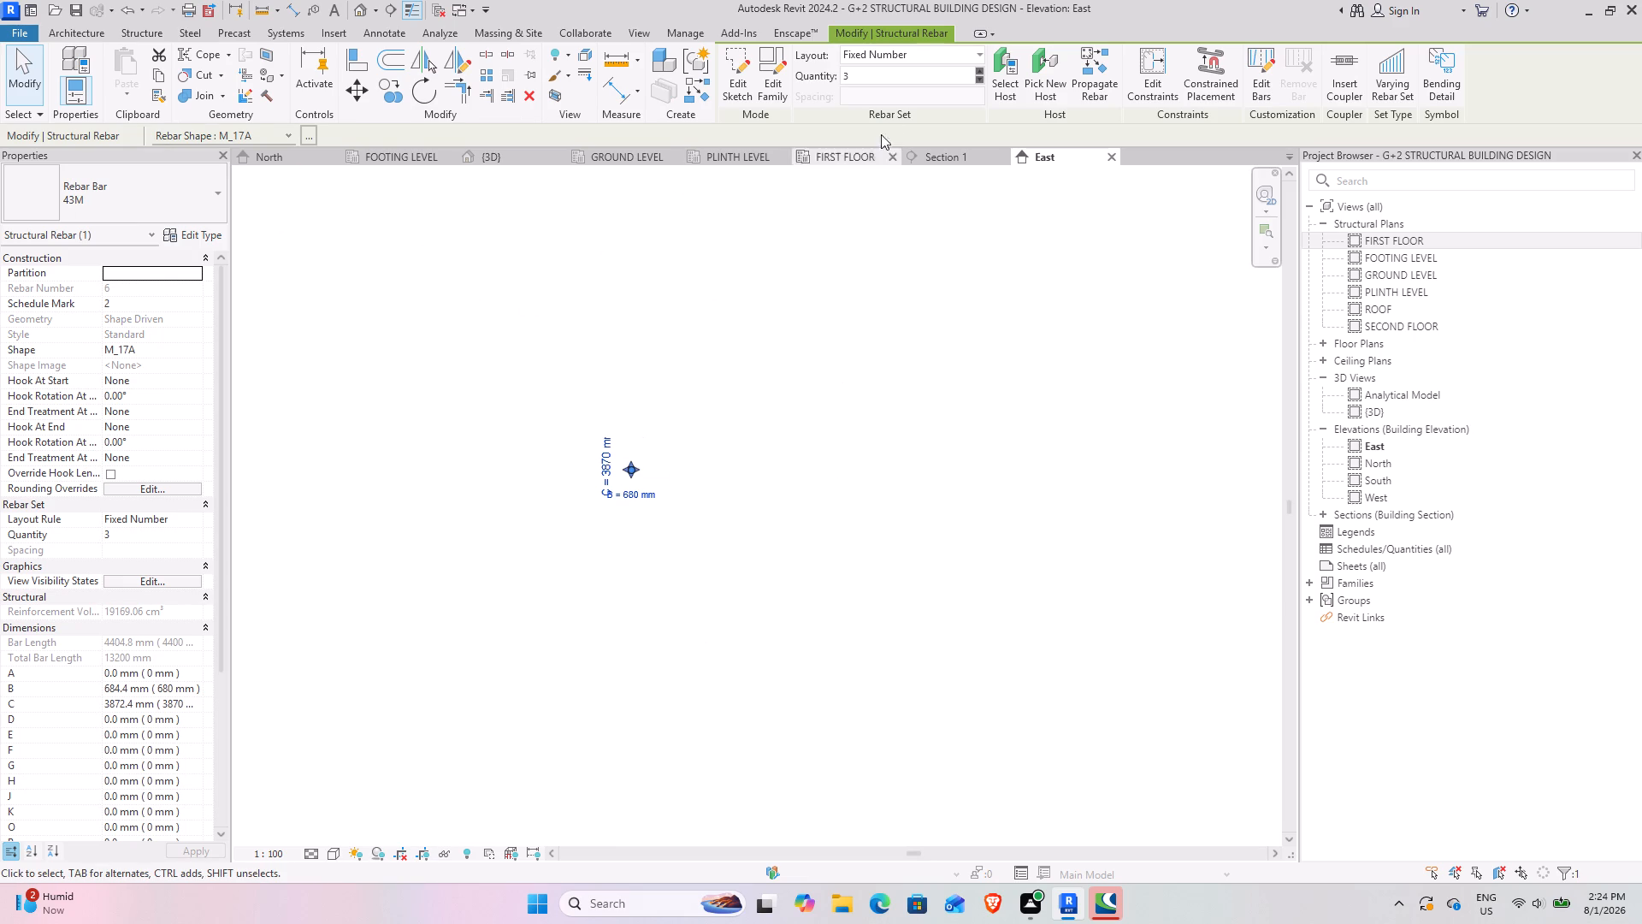
{"action": "left_click", "coordinate": [956, 161]}
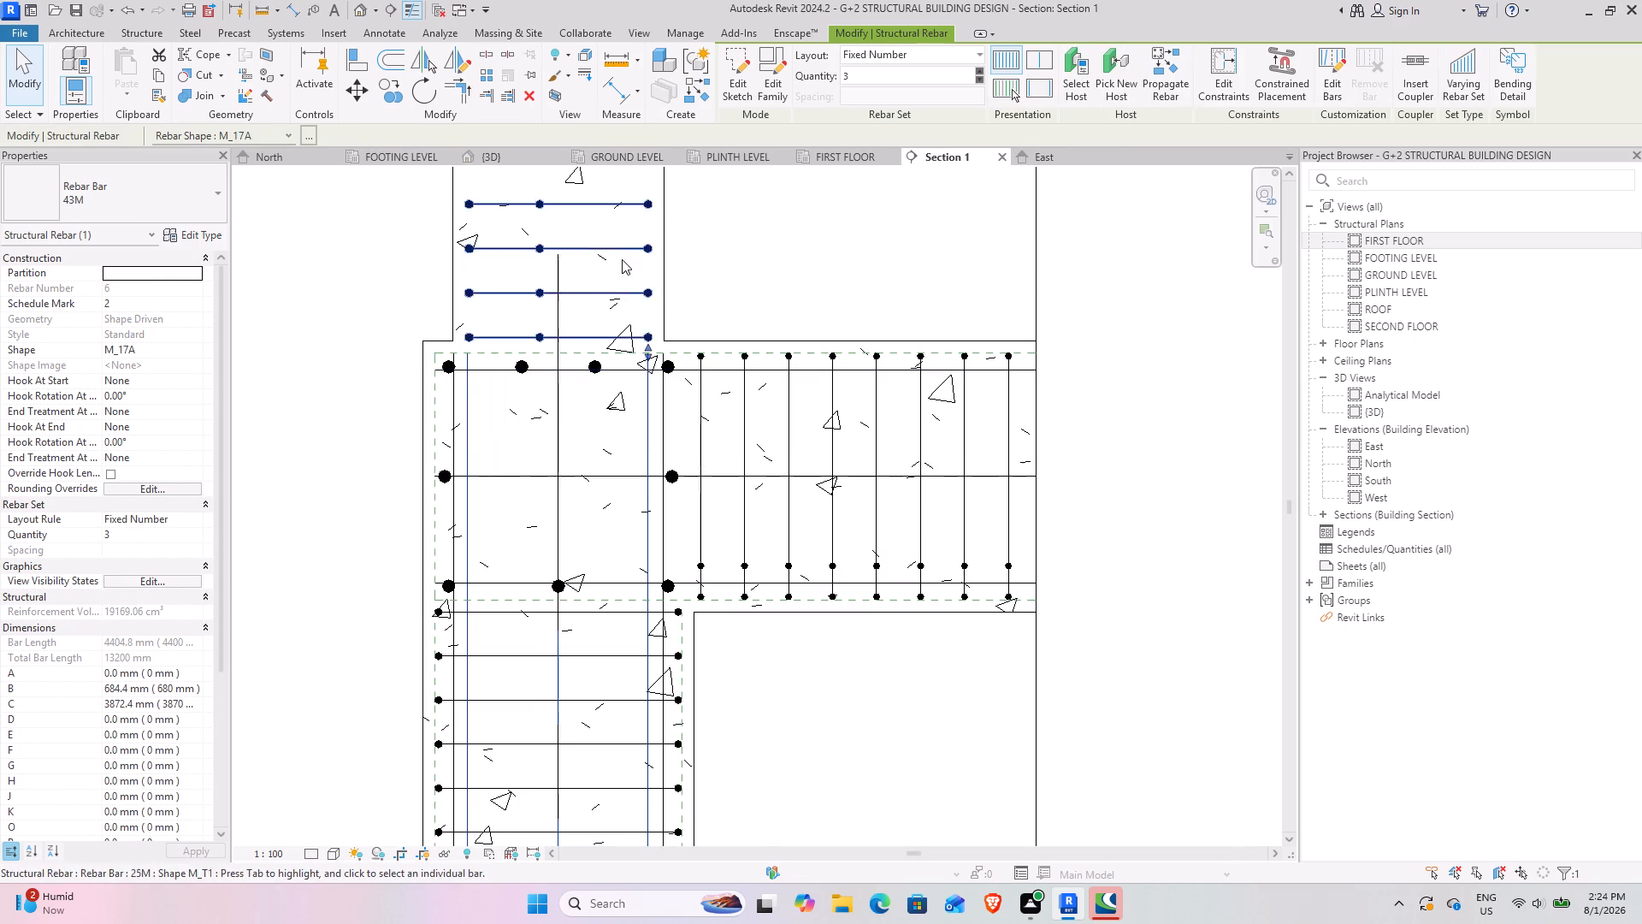
{"action": "scroll", "coordinate": [622, 259], "scroll_direction": "down", "scroll_amount": 4}
{"action": "middle_click_drag", "start_coordinate": [647, 264], "coordinate": [603, 506]}
{"action": "scroll", "coordinate": [588, 584], "scroll_direction": "up", "scroll_amount": 8}
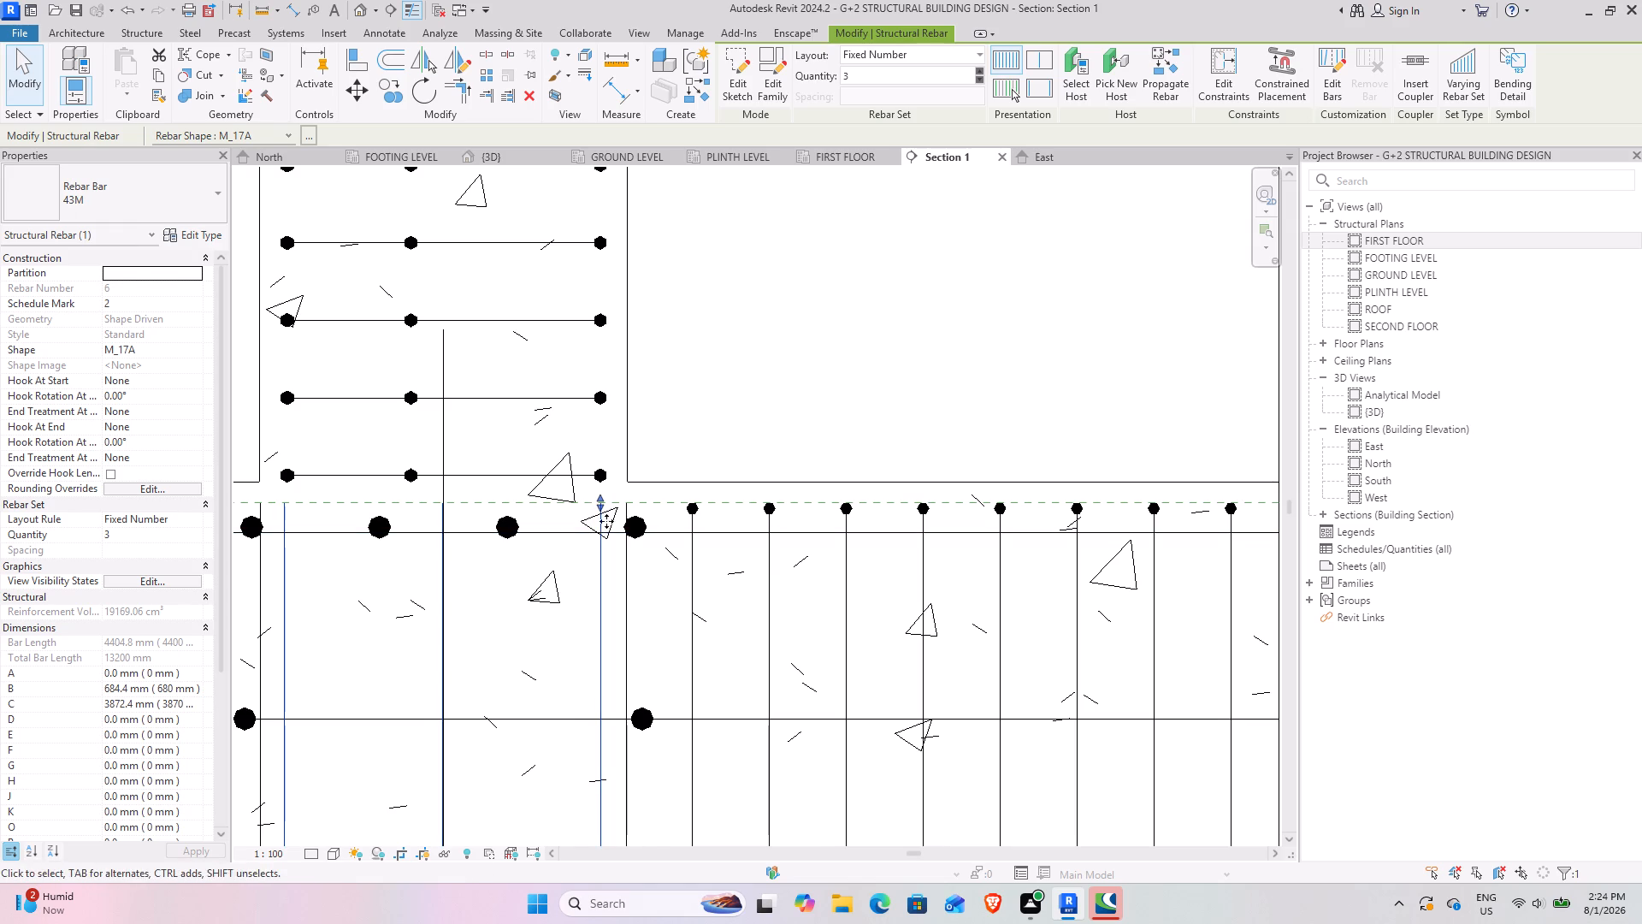
{"action": "scroll", "coordinate": [605, 500], "scroll_direction": "down", "scroll_amount": 7}
{"action": "middle_click_drag", "start_coordinate": [780, 502], "coordinate": [718, 636]}
{"action": "scroll", "coordinate": [696, 568], "scroll_direction": "down", "scroll_amount": 4}
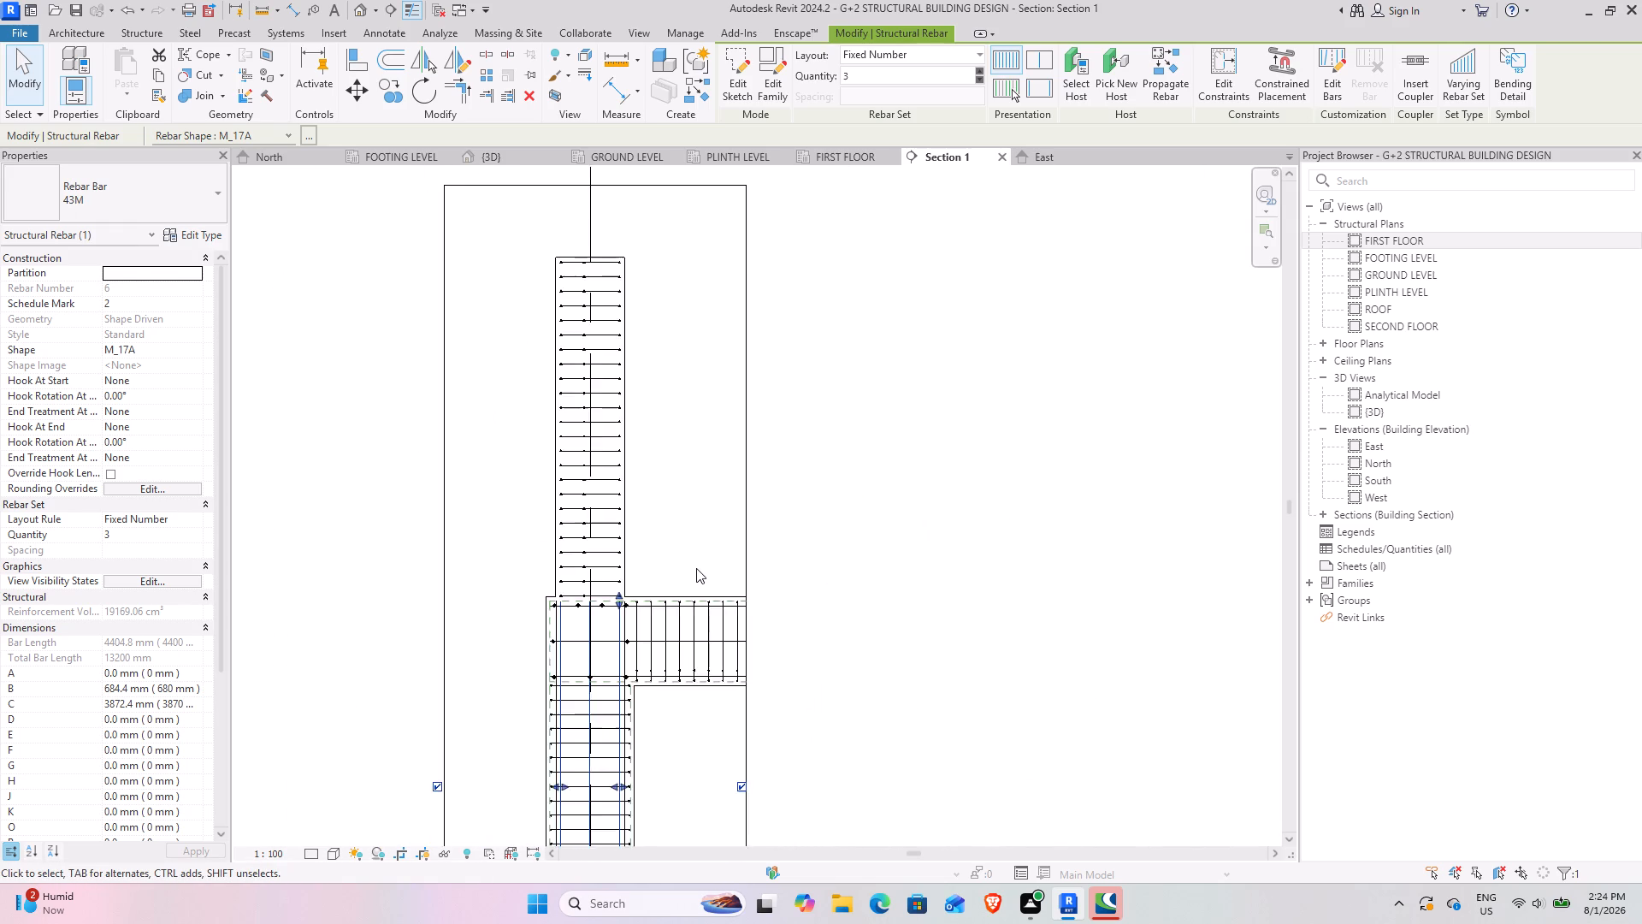
{"action": "scroll", "coordinate": [696, 568], "scroll_direction": "down", "scroll_amount": 5}
{"action": "middle_click_drag", "start_coordinate": [676, 418], "coordinate": [637, 513]}
{"action": "scroll", "coordinate": [615, 566], "scroll_direction": "up", "scroll_amount": 5}
{"action": "middle_click_drag", "start_coordinate": [582, 678], "coordinate": [565, 442]}
{"action": "scroll", "coordinate": [594, 566], "scroll_direction": "up", "scroll_amount": 14}
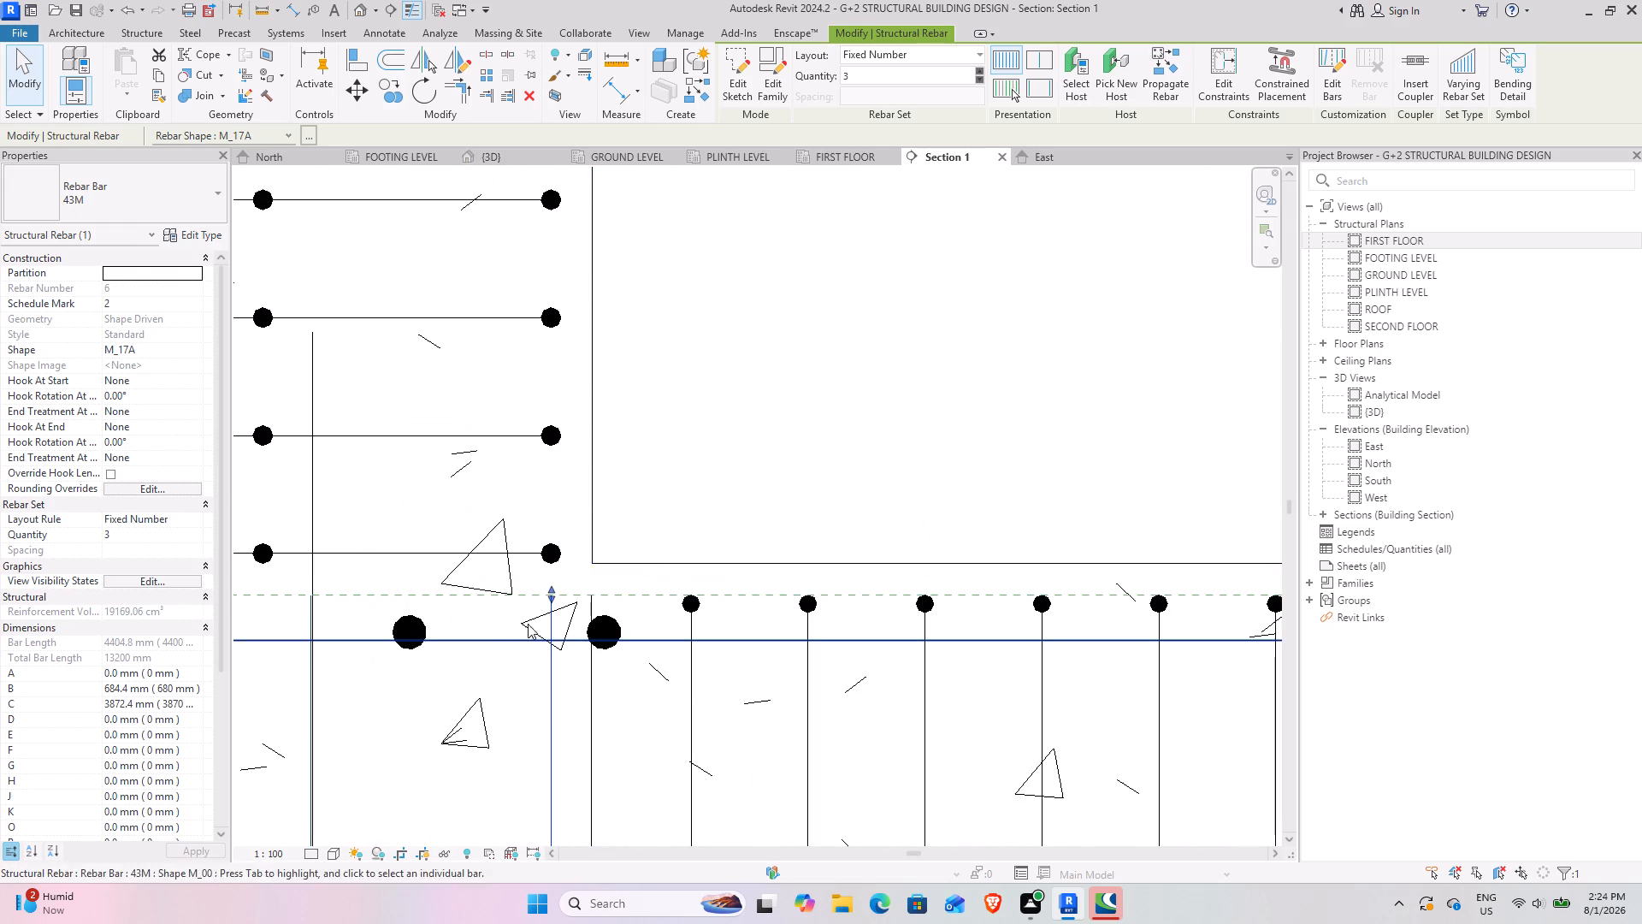
{"action": "scroll", "coordinate": [594, 496], "scroll_direction": "down", "scroll_amount": 9}
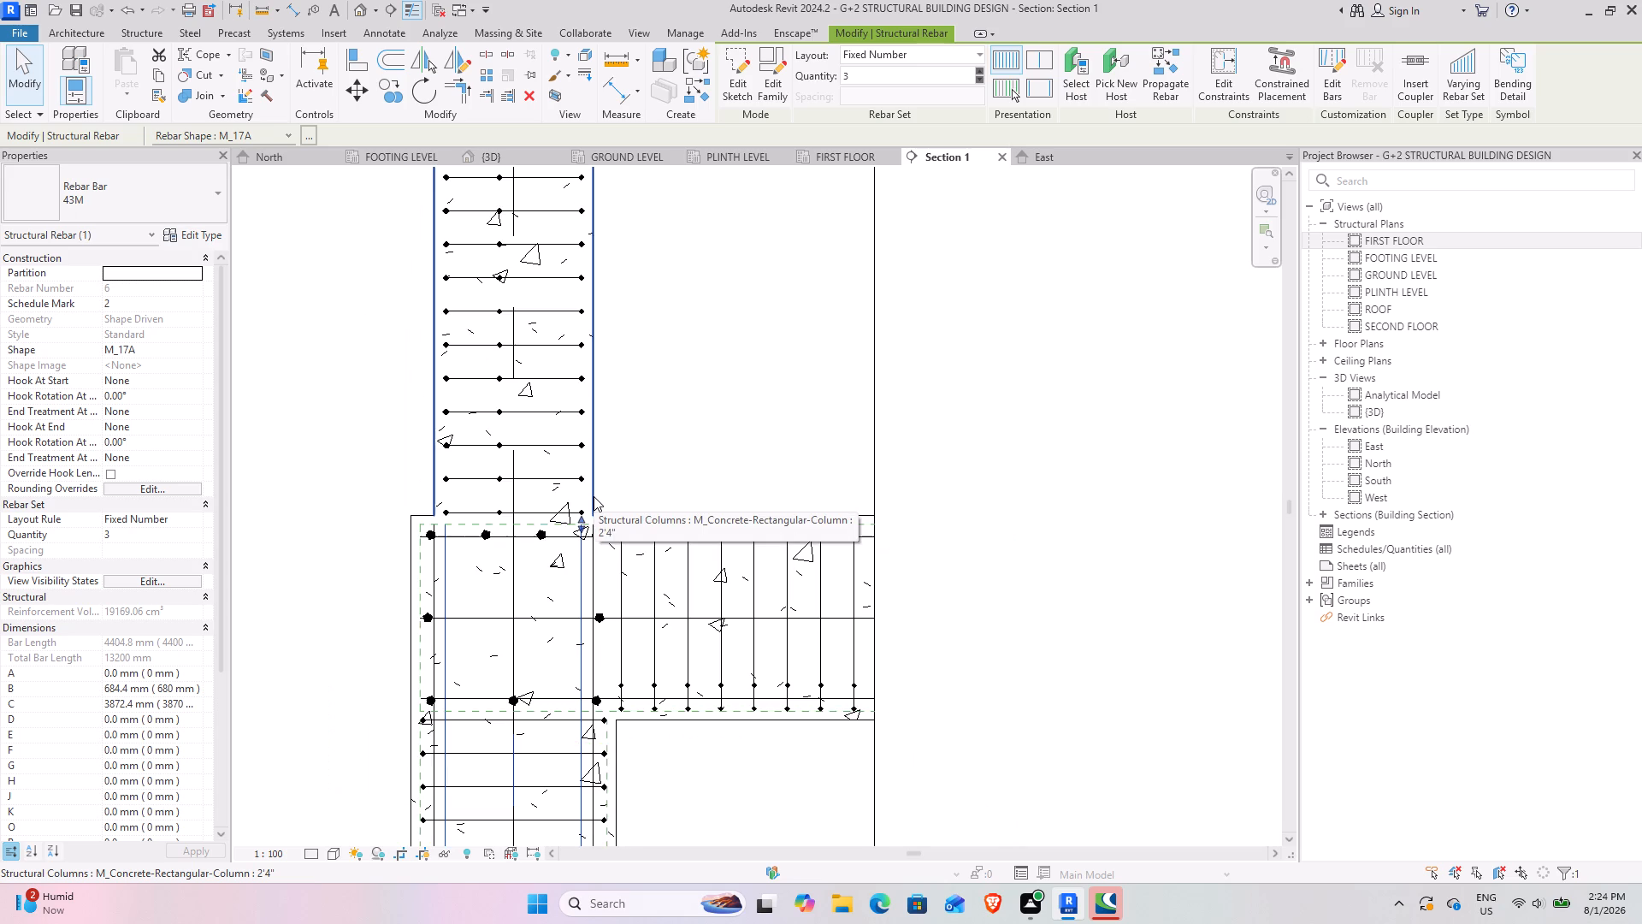
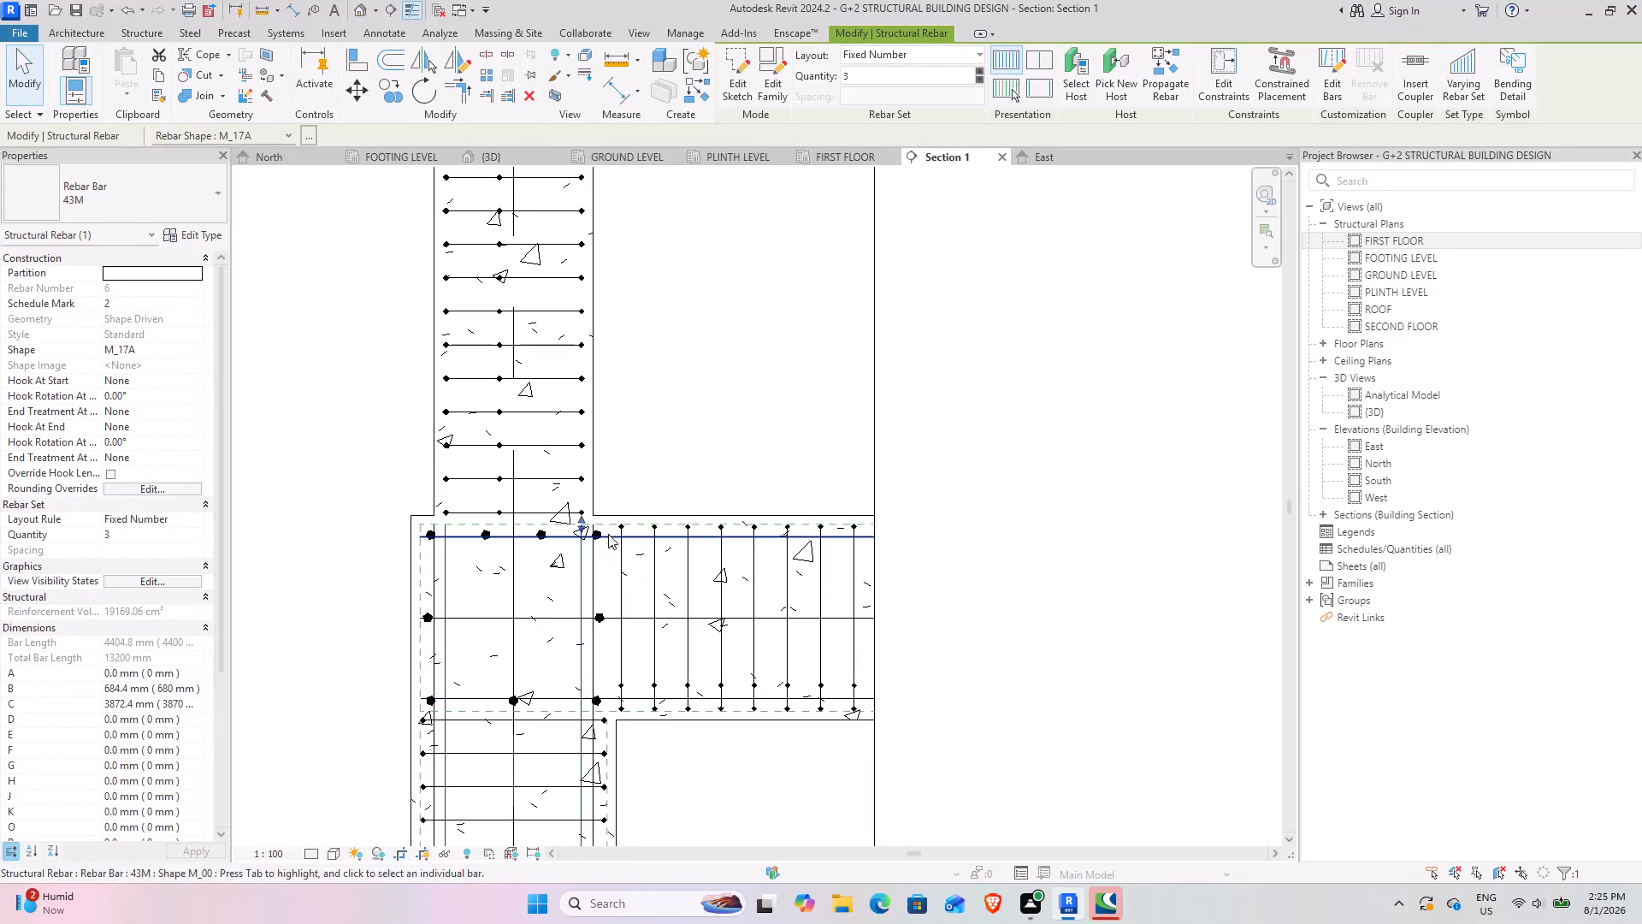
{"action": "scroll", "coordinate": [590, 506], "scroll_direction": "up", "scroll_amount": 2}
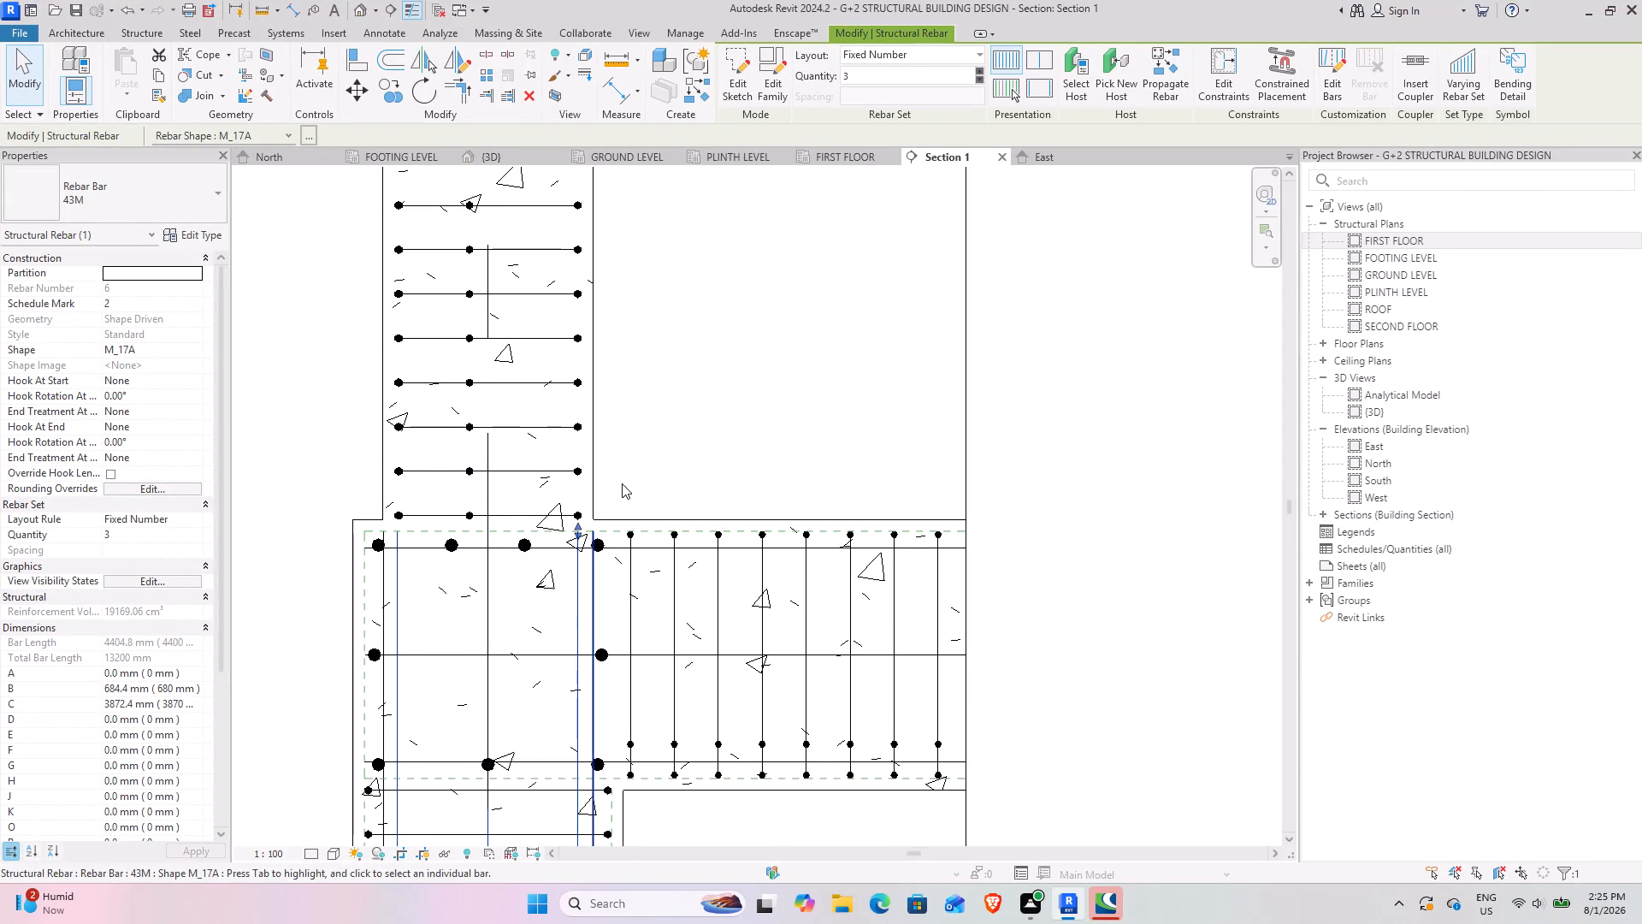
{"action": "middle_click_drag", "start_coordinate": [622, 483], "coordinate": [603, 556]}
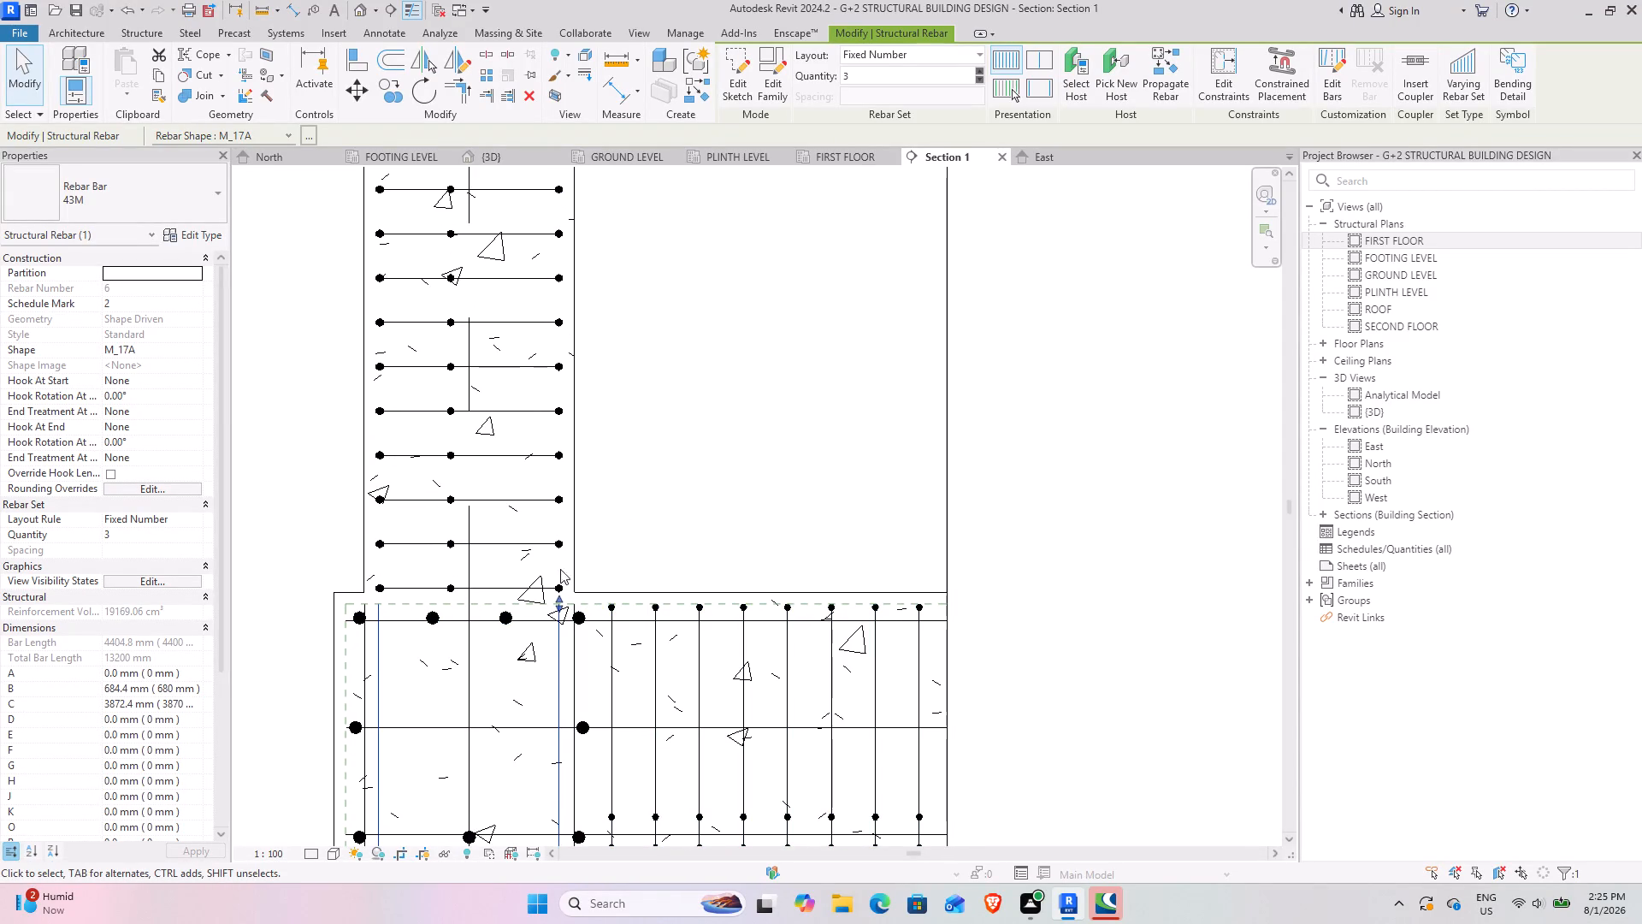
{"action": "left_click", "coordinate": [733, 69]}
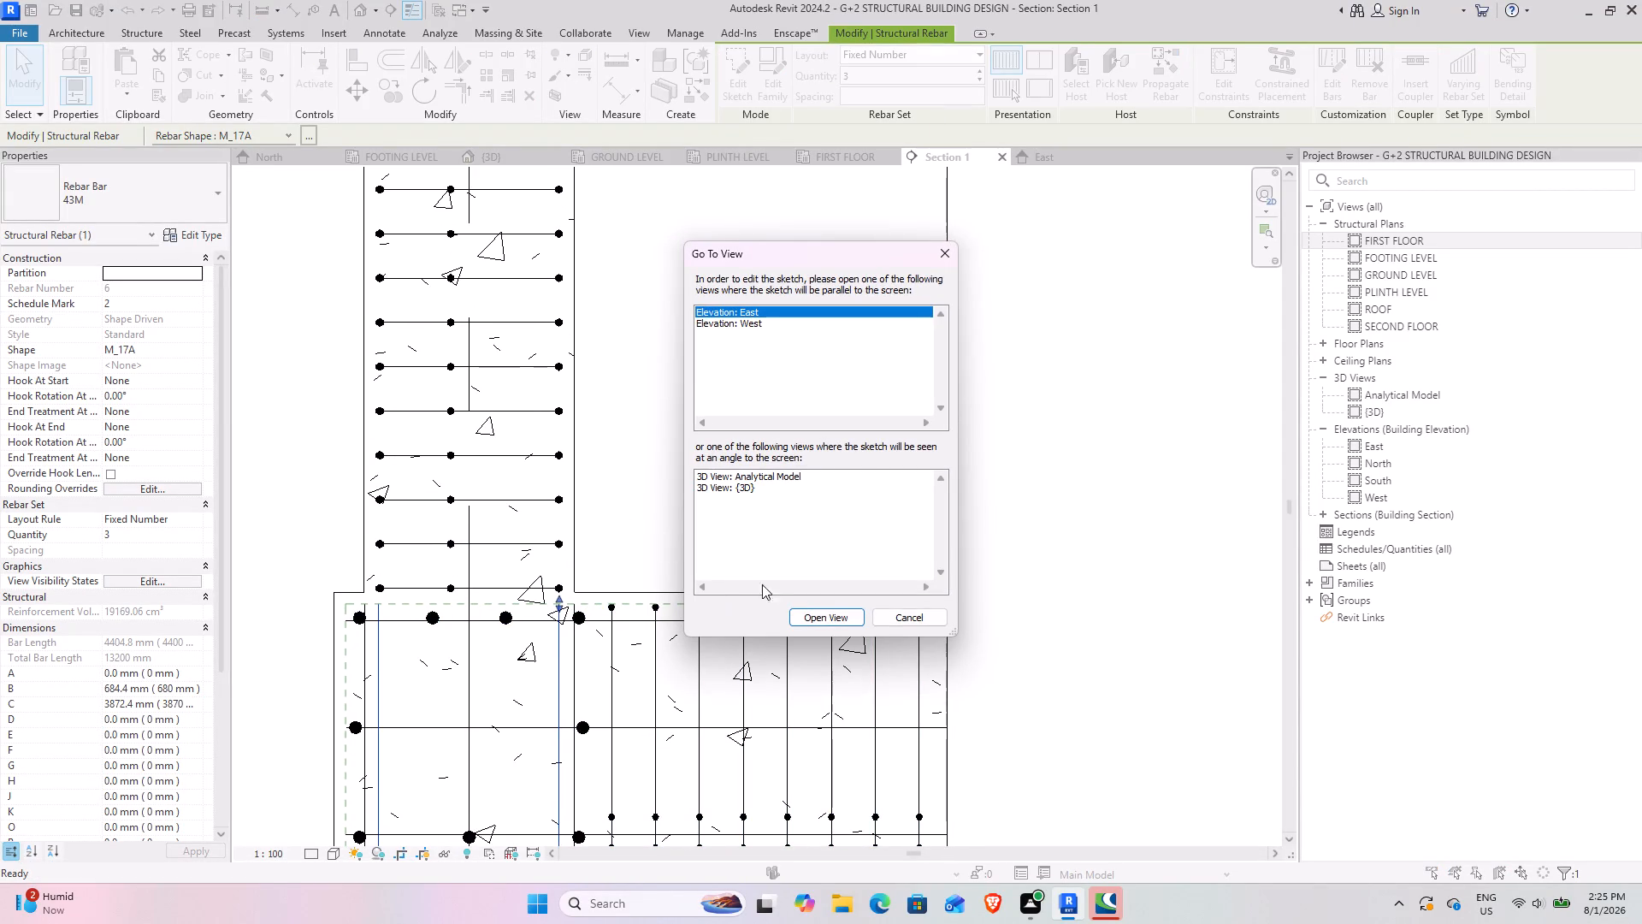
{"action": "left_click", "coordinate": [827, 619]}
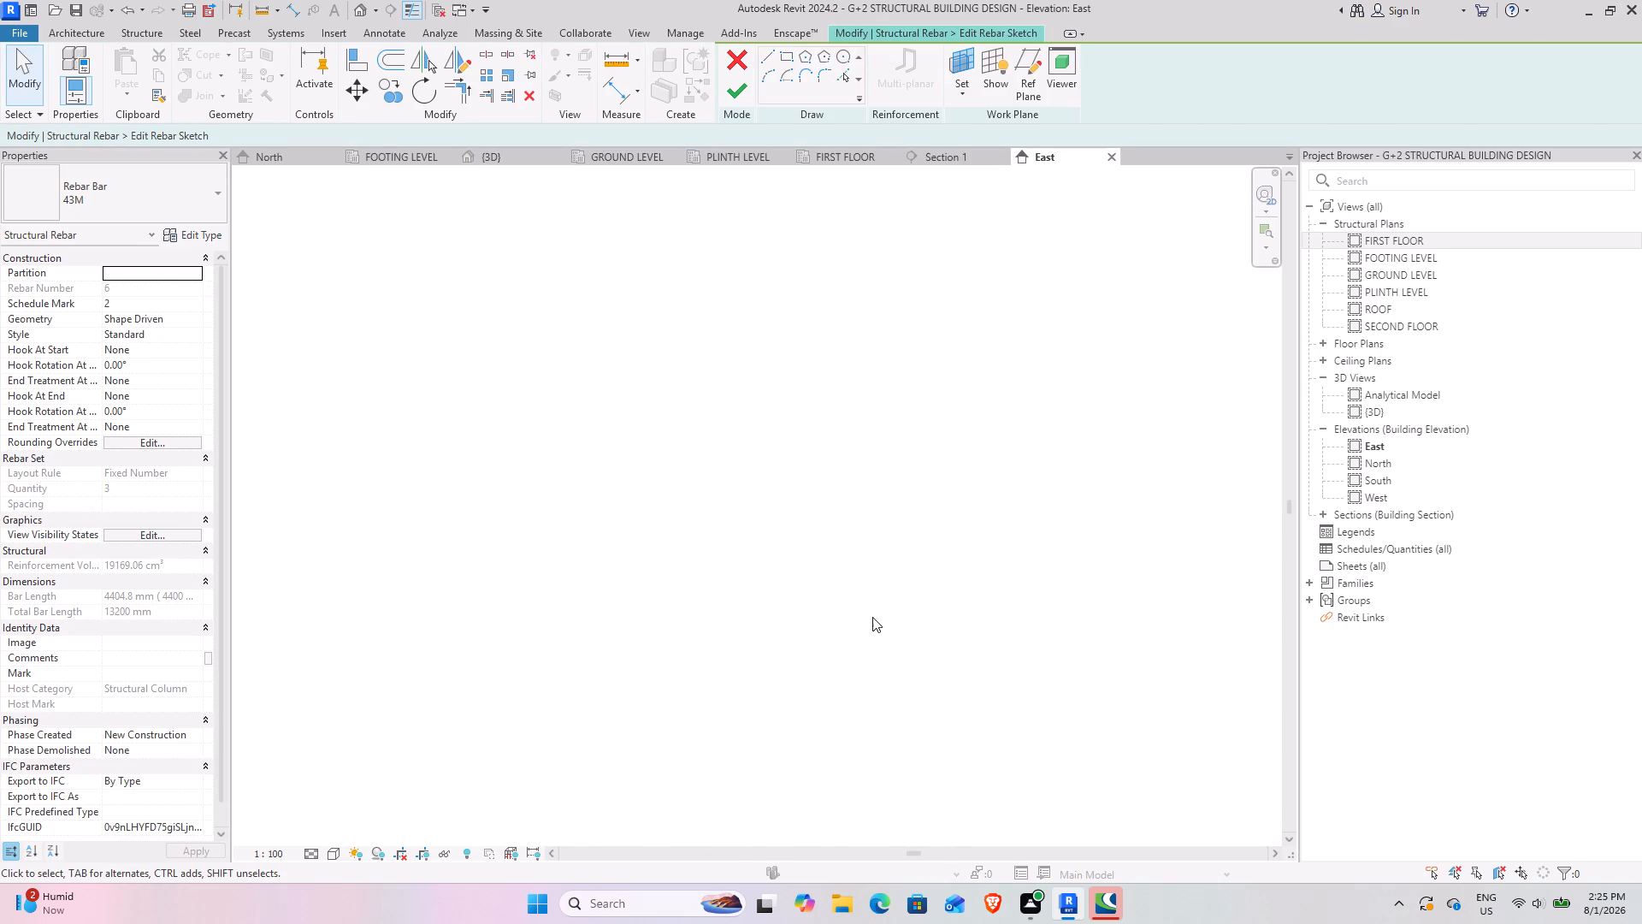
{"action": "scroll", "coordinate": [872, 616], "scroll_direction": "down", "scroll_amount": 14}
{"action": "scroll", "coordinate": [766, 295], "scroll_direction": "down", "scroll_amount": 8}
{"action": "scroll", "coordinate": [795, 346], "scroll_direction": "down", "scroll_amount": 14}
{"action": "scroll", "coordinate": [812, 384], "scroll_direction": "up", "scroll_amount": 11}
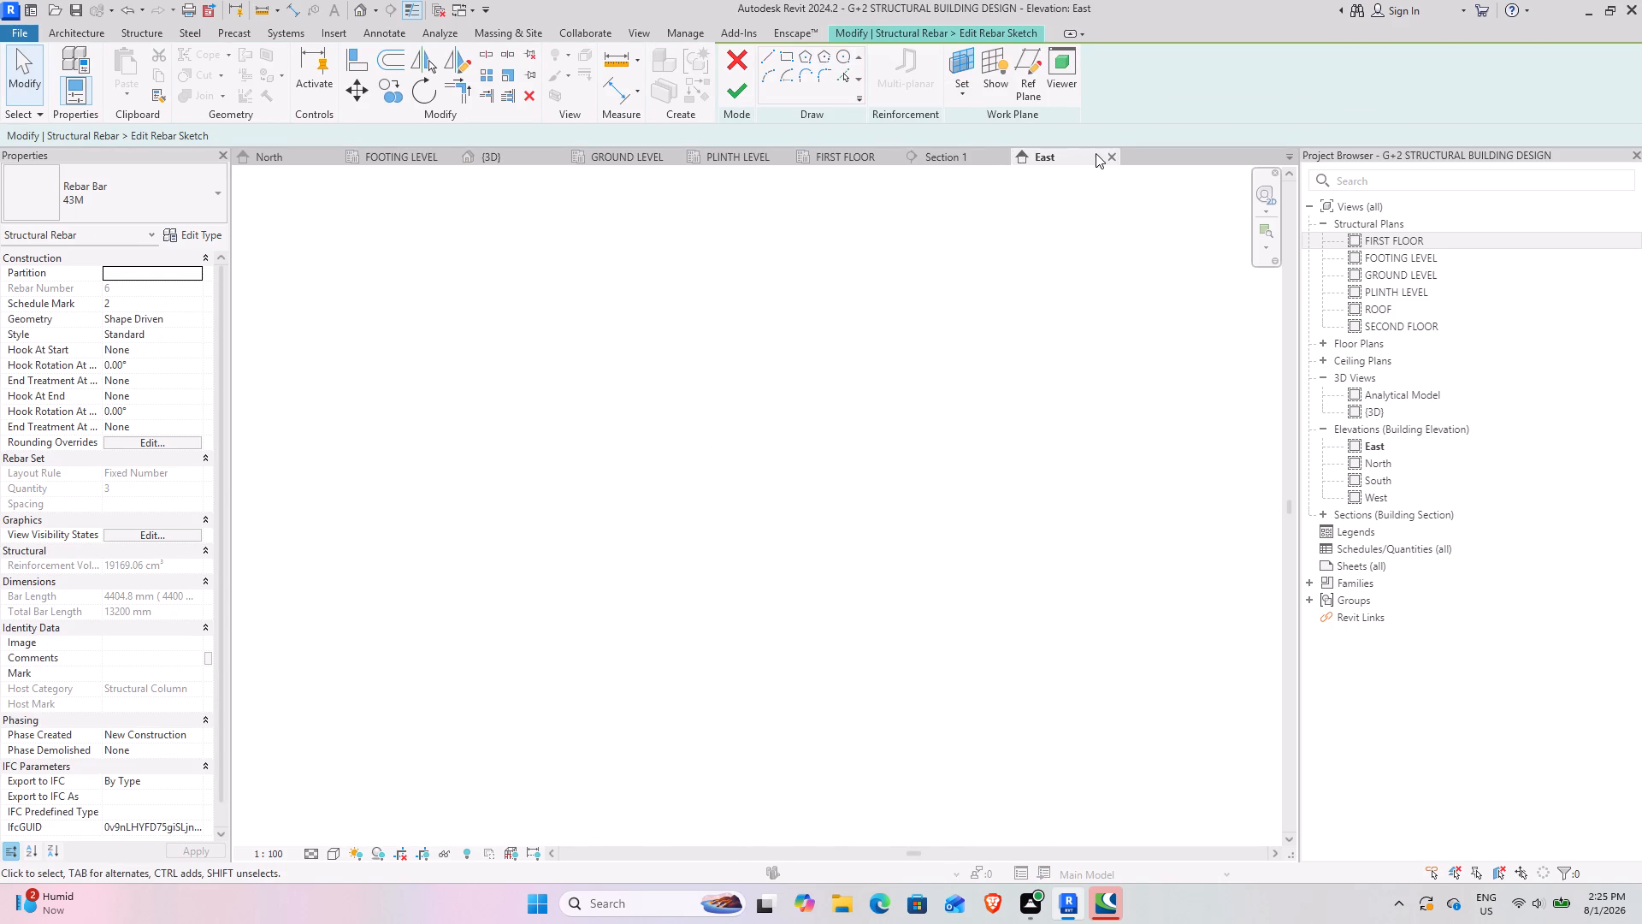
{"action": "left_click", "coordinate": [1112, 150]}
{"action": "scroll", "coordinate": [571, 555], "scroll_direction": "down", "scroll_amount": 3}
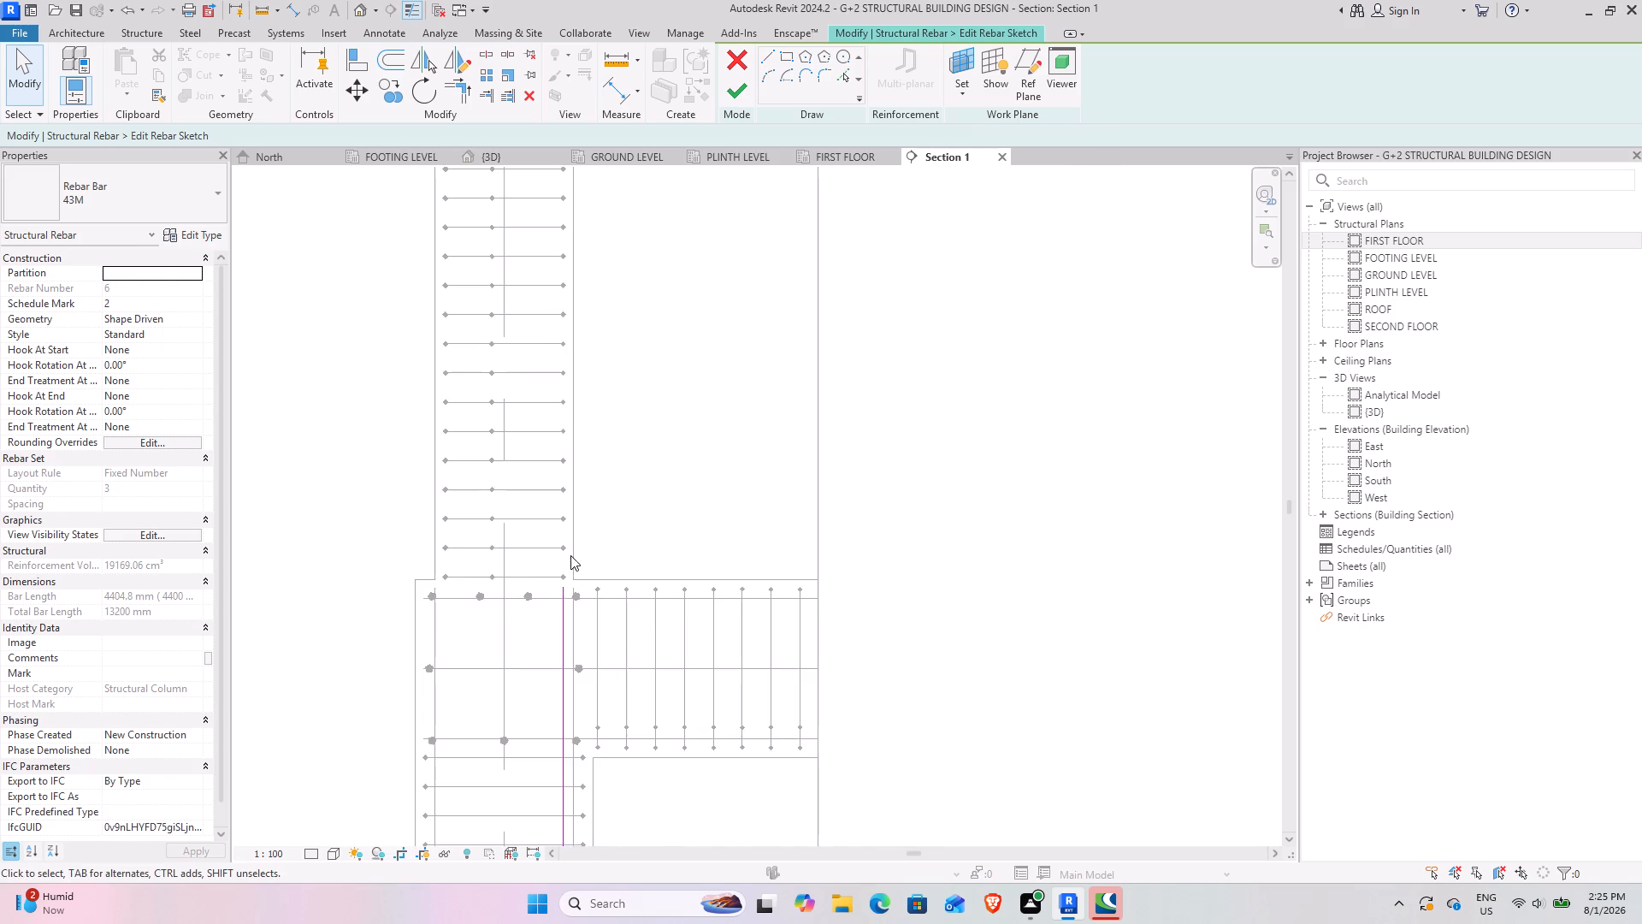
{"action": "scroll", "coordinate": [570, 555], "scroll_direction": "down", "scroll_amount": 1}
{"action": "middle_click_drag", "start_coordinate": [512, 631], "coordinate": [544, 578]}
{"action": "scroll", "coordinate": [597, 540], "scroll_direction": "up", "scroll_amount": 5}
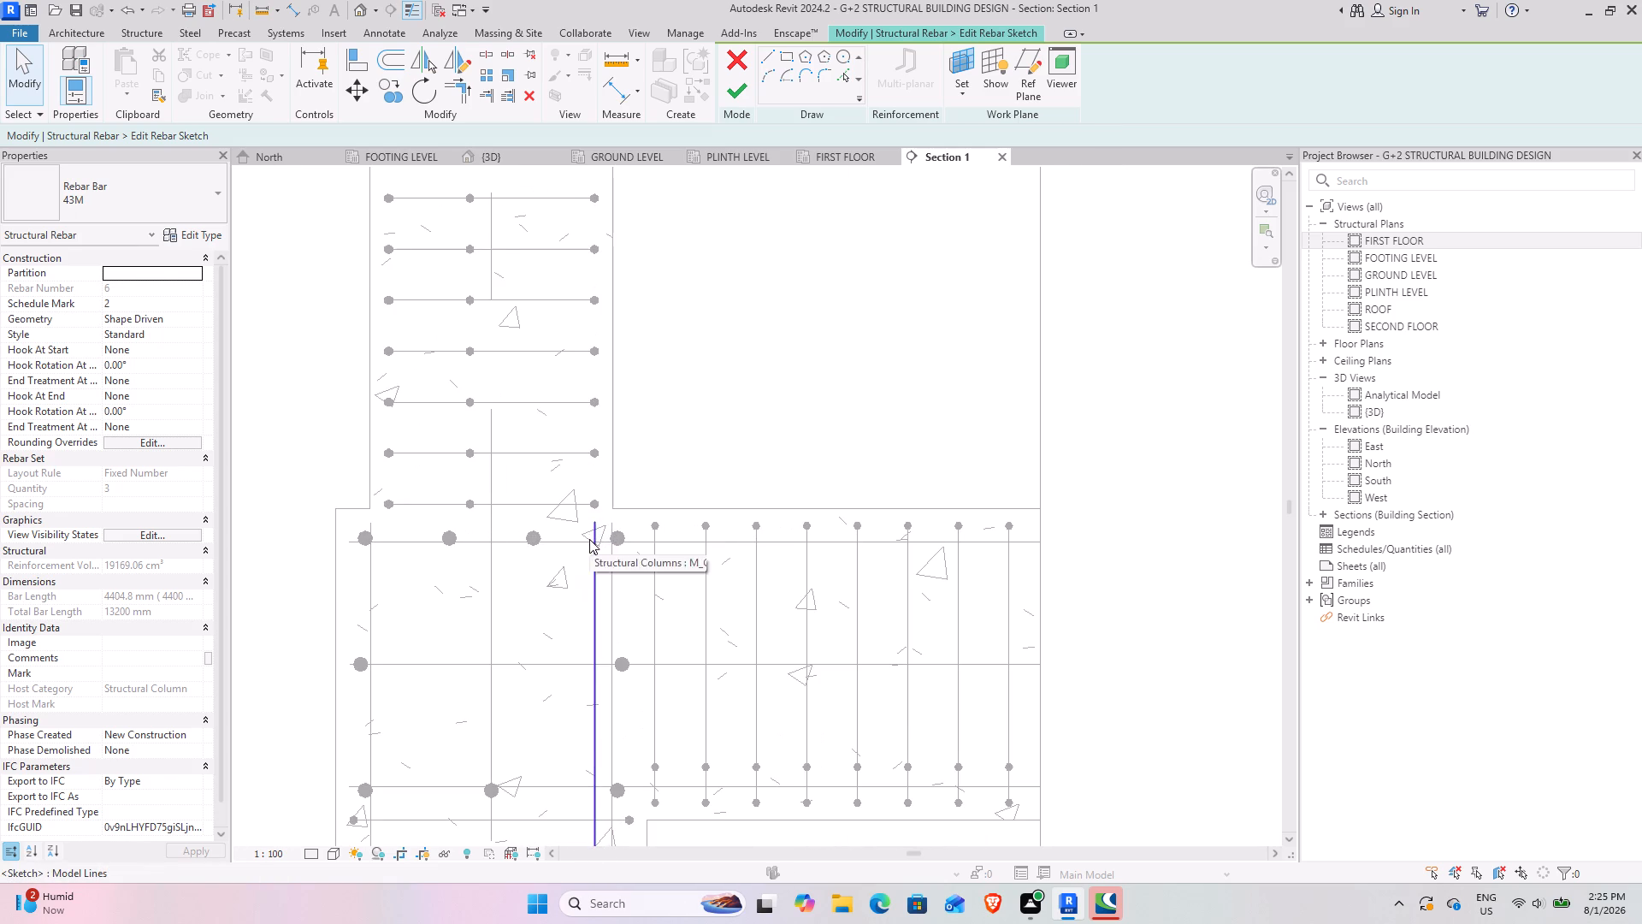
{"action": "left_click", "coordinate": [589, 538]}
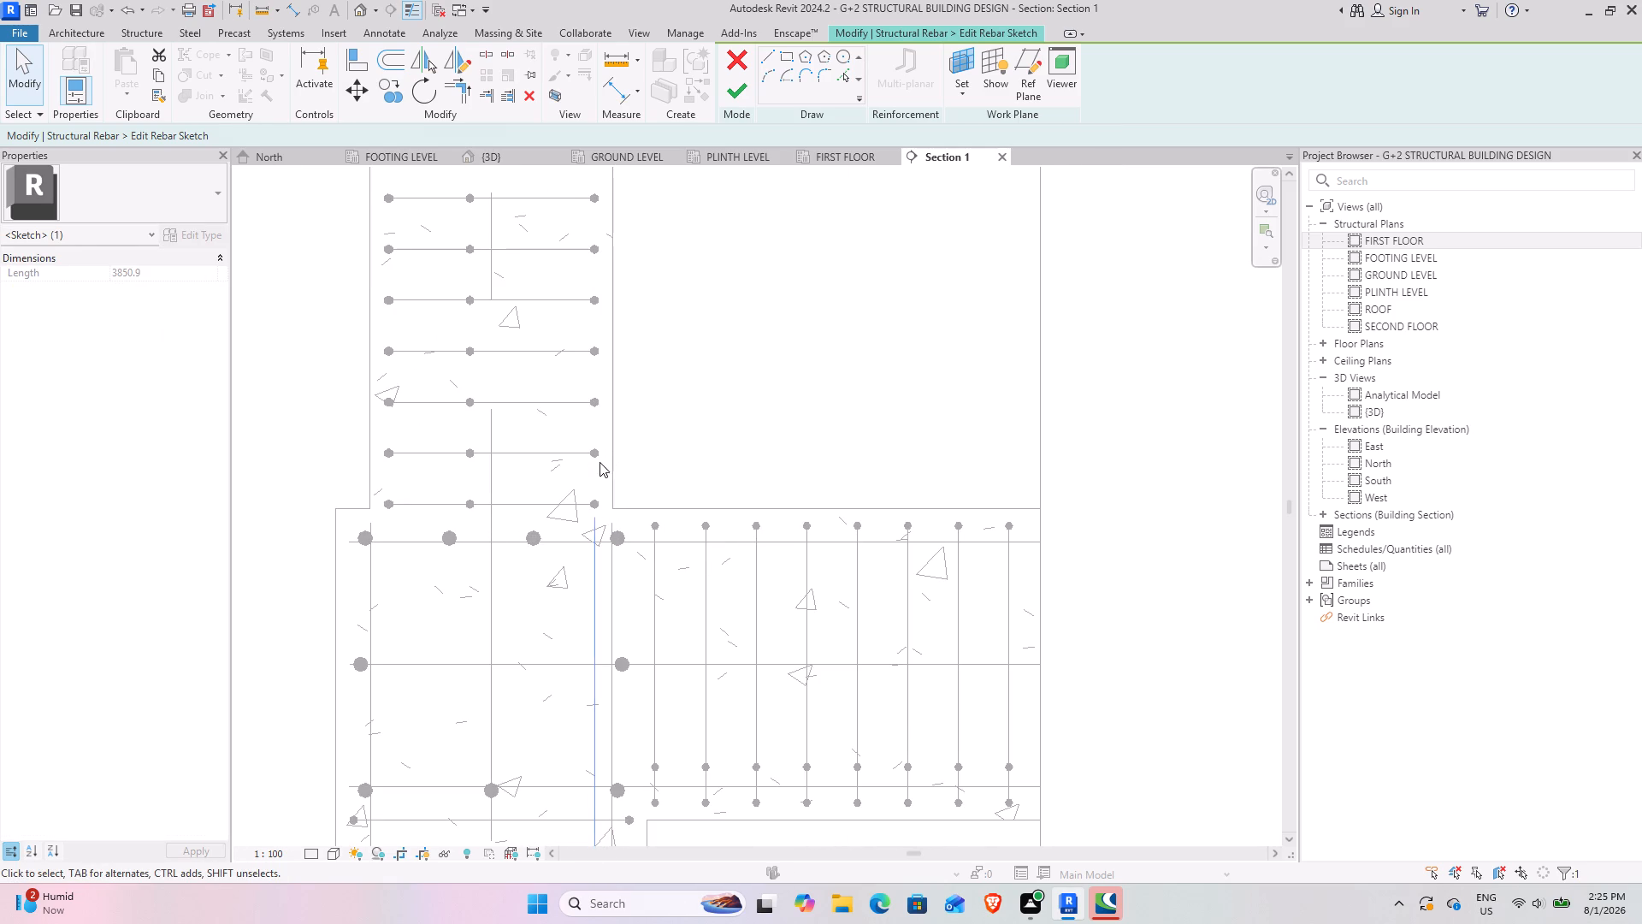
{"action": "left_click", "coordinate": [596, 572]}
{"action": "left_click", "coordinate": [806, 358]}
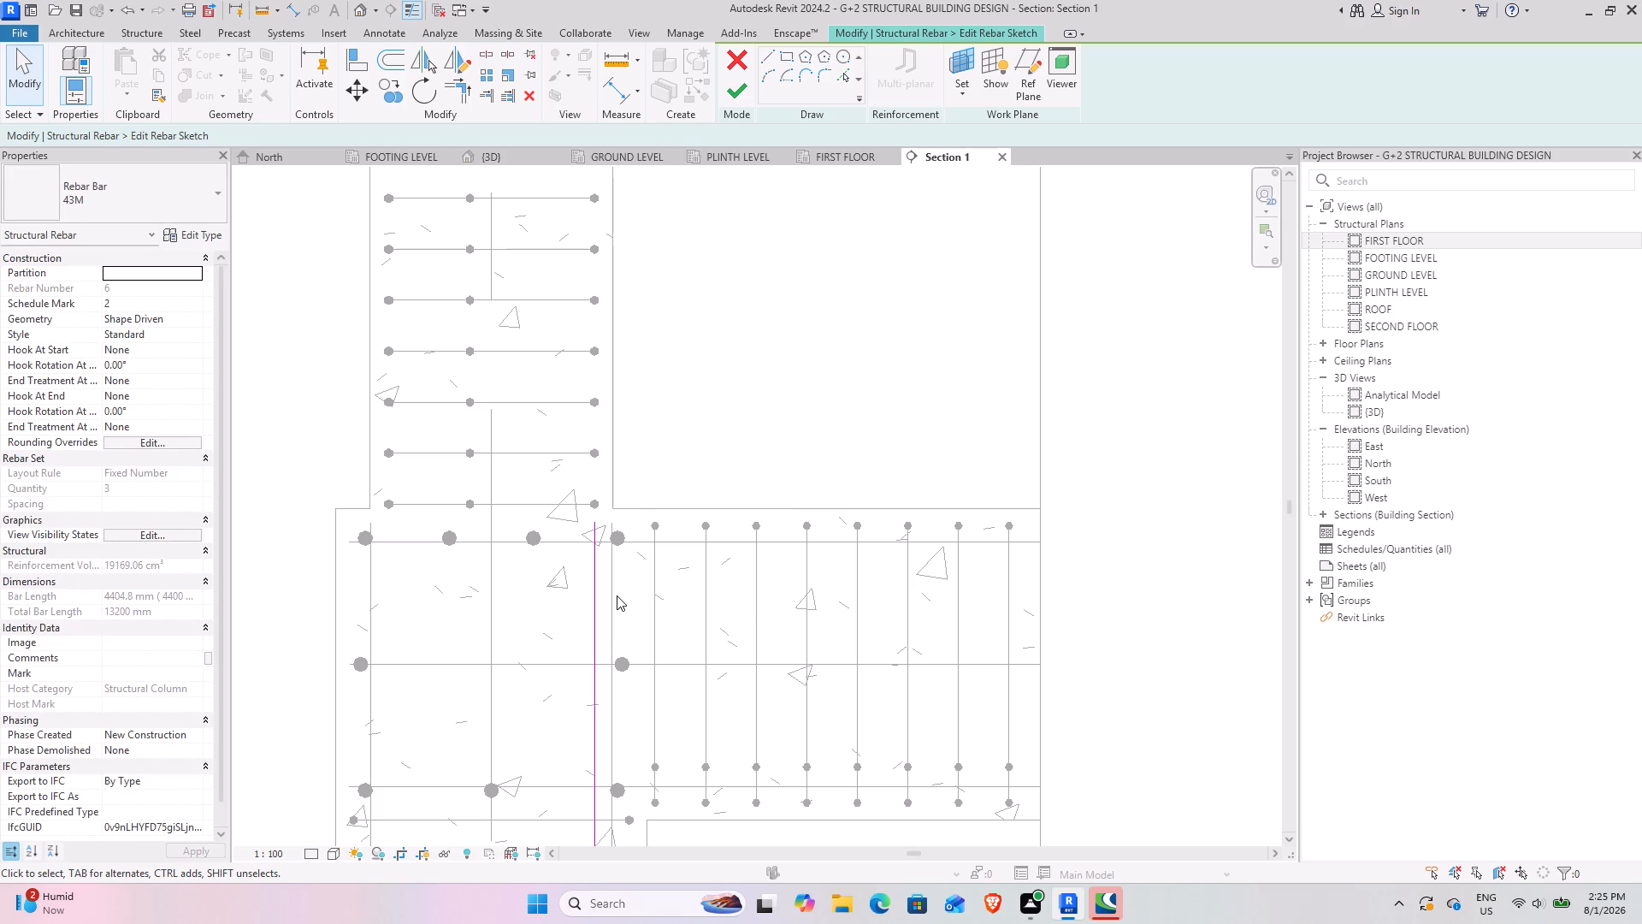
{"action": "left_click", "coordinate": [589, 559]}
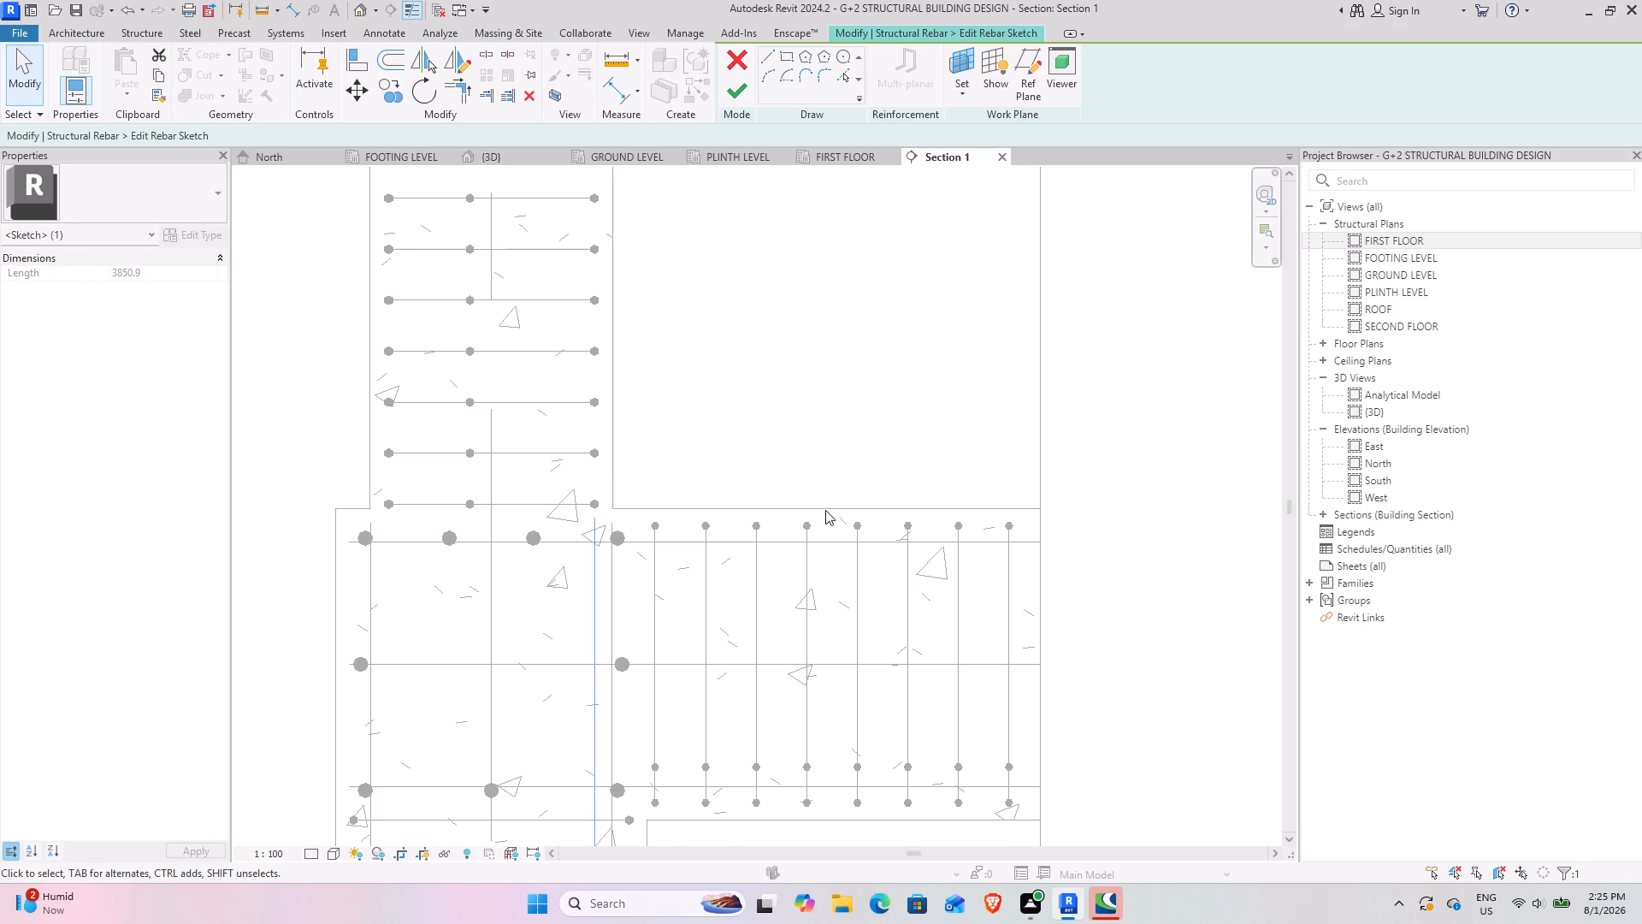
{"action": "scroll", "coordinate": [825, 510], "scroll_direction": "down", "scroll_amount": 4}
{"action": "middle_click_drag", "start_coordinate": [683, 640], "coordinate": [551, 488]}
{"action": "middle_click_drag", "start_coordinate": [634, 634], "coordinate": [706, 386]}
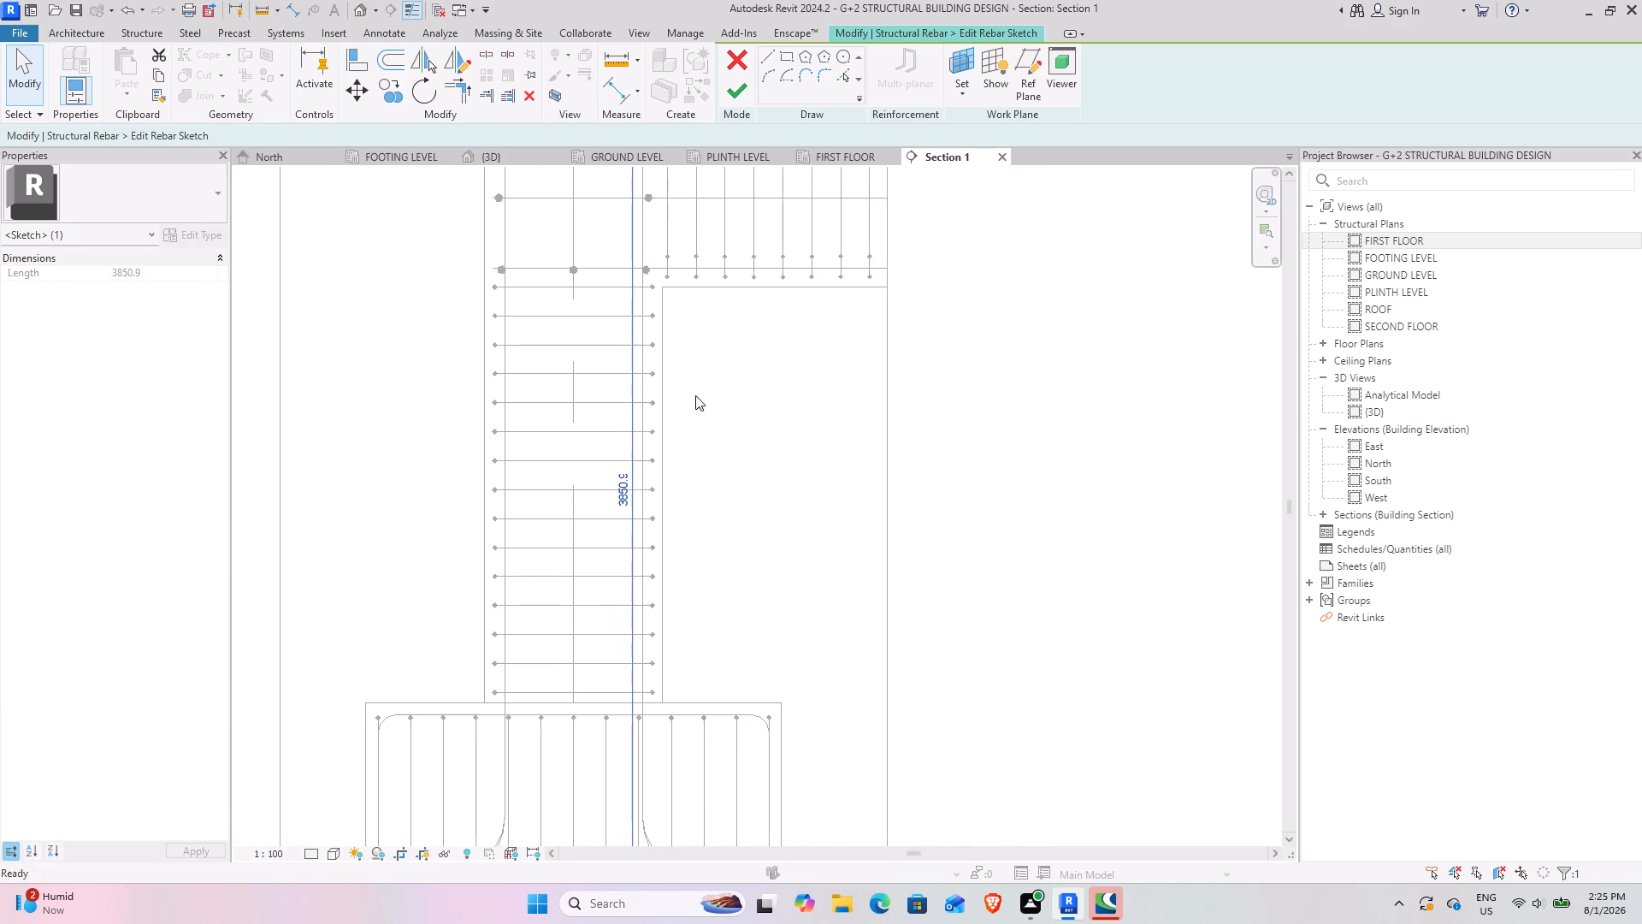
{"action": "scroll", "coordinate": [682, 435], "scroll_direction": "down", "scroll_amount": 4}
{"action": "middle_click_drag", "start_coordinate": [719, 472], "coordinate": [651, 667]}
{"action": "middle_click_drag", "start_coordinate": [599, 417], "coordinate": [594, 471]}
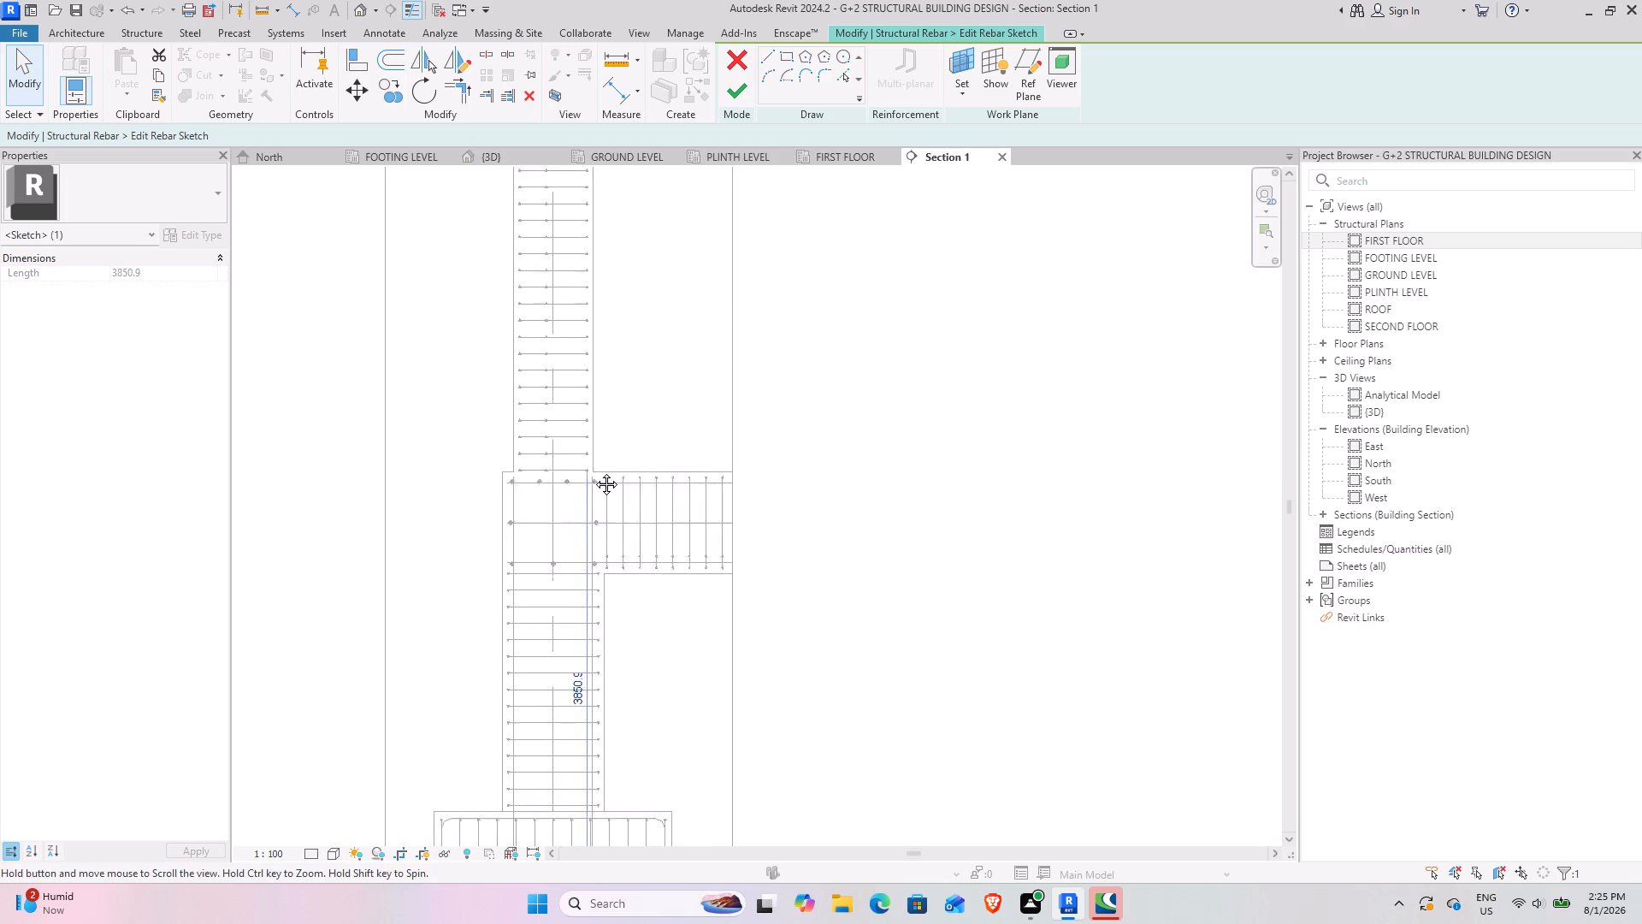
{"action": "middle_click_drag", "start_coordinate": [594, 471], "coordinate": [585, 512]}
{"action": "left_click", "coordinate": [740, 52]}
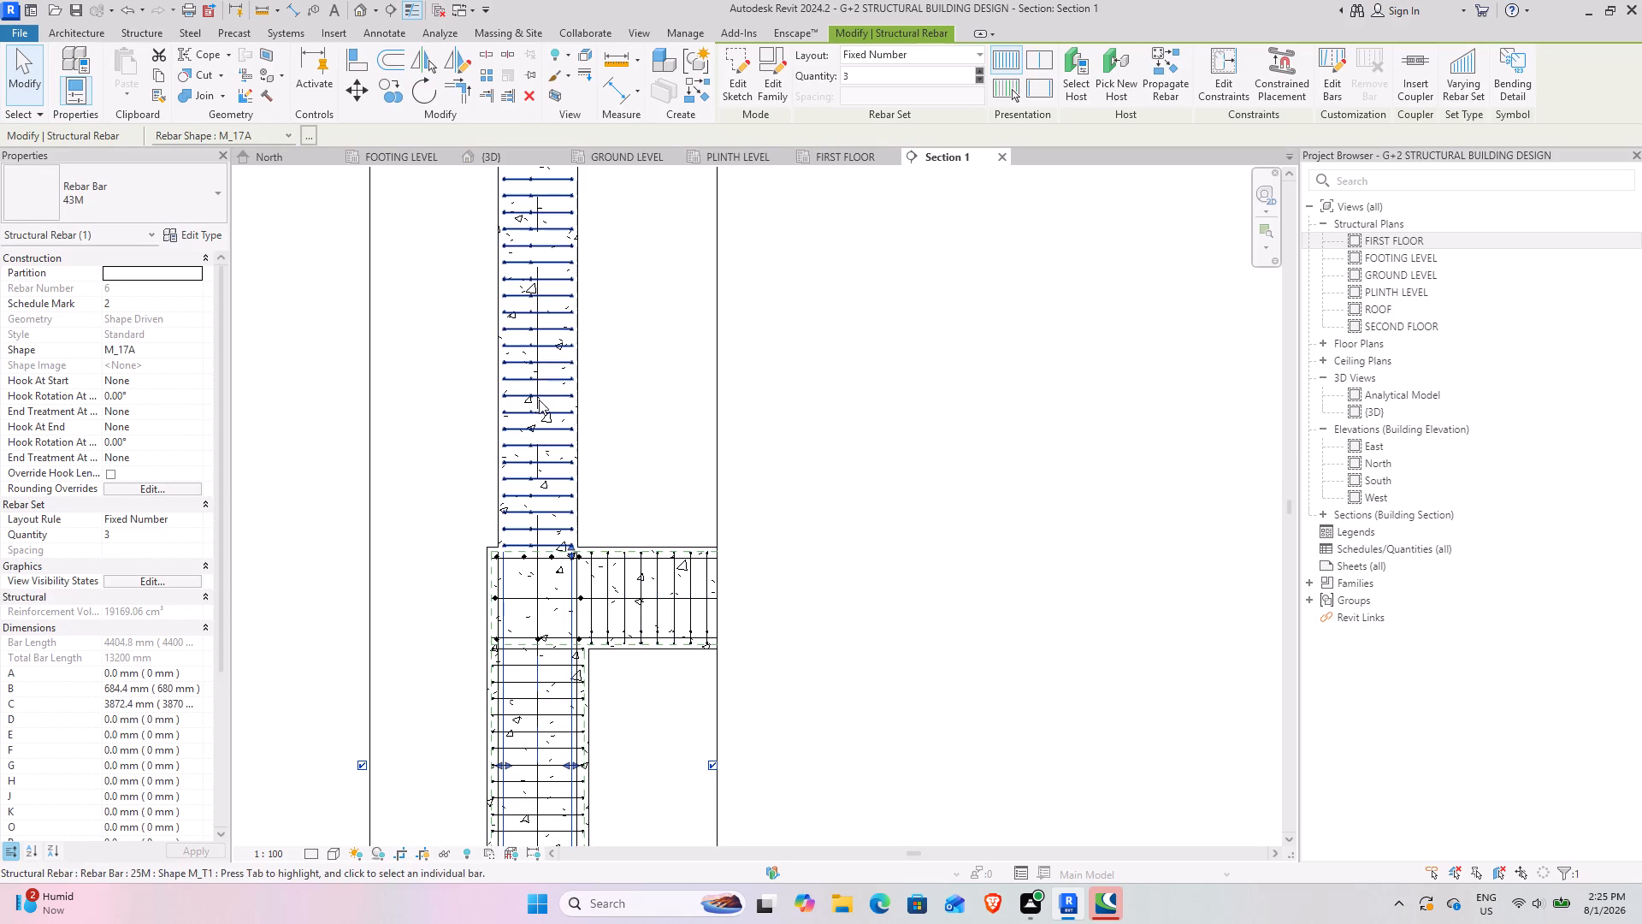
Open the lower column's 43M bar sketch for editing in the East elevation and set that view's visual style to Wireframe.
{"action": "left_click", "coordinate": [749, 69]}
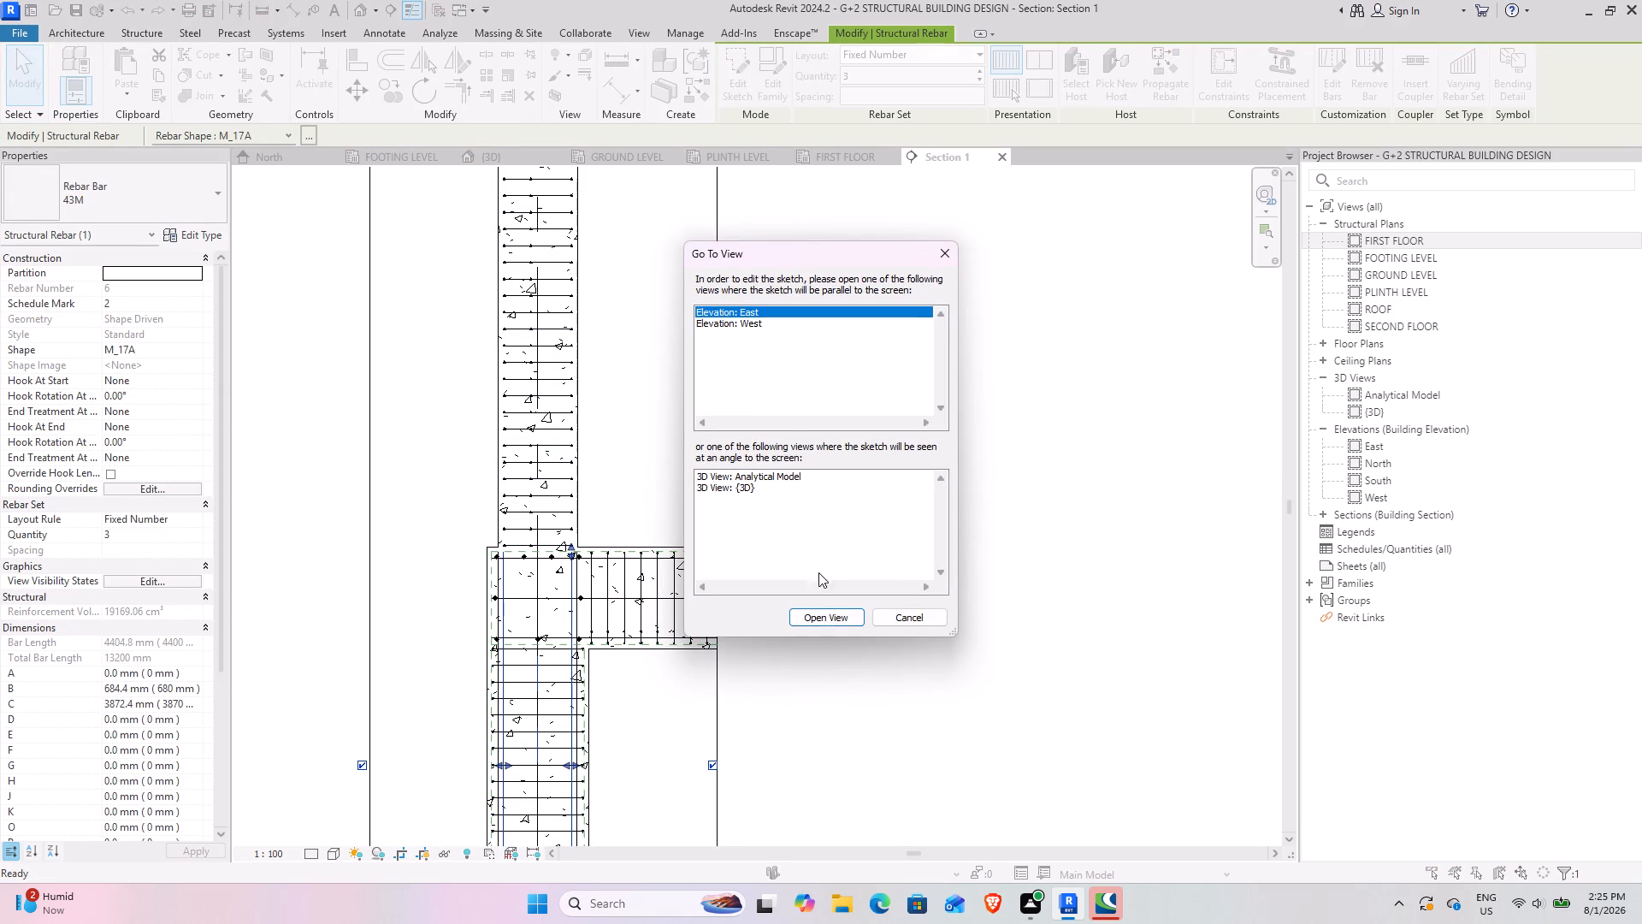
{"action": "left_click", "coordinate": [822, 617]}
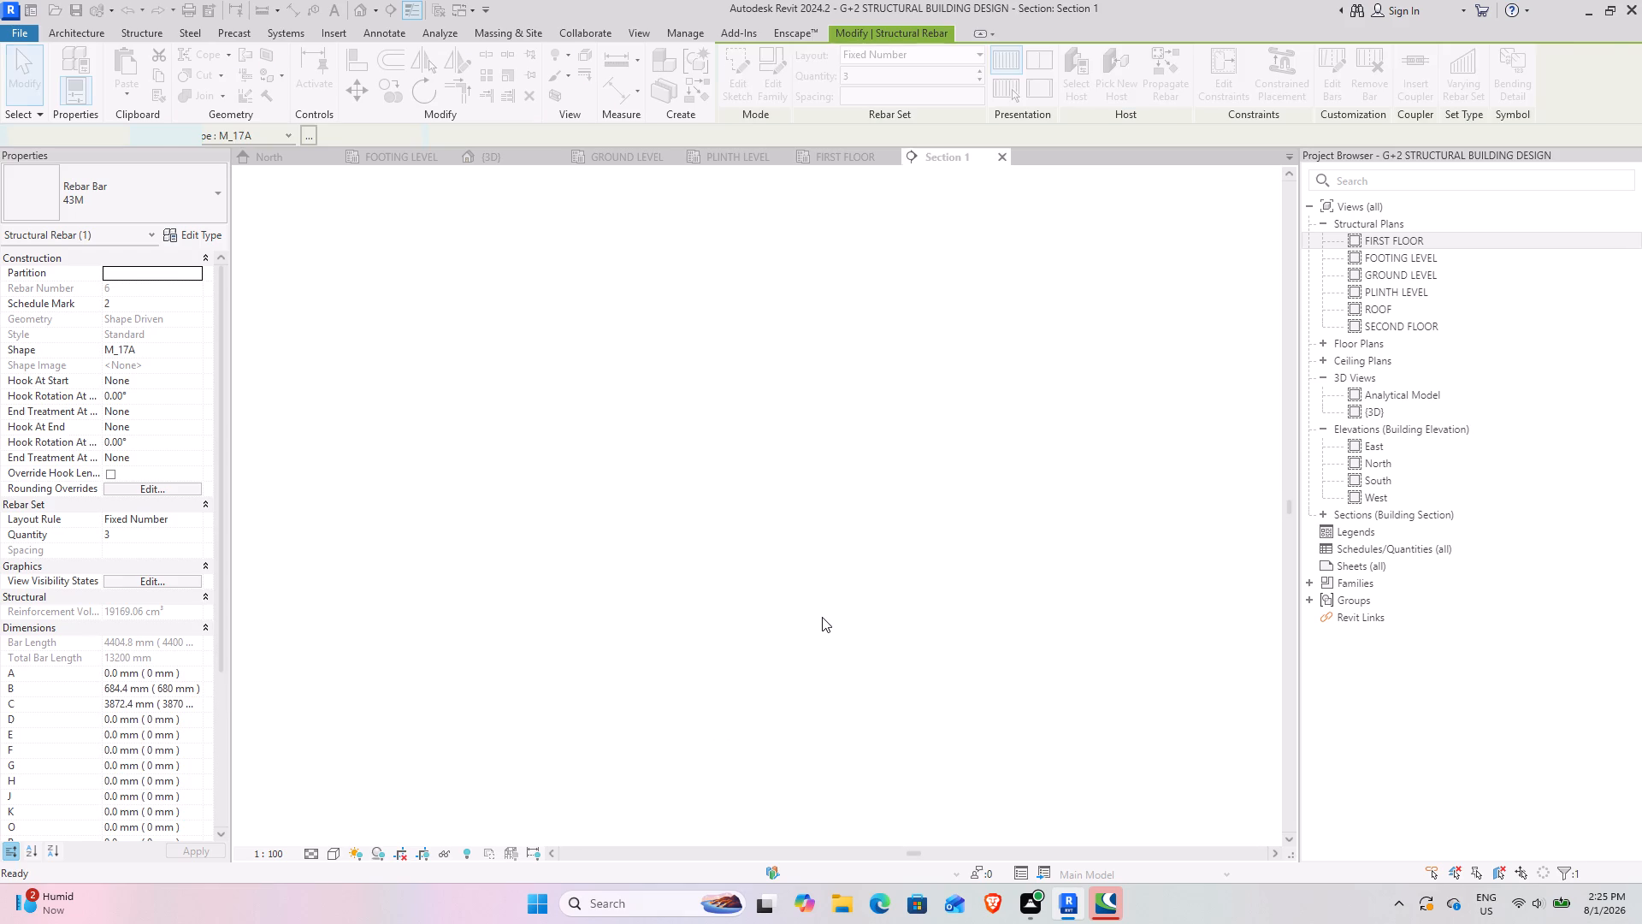
{"action": "scroll", "coordinate": [762, 654], "scroll_direction": "up", "scroll_amount": 10}
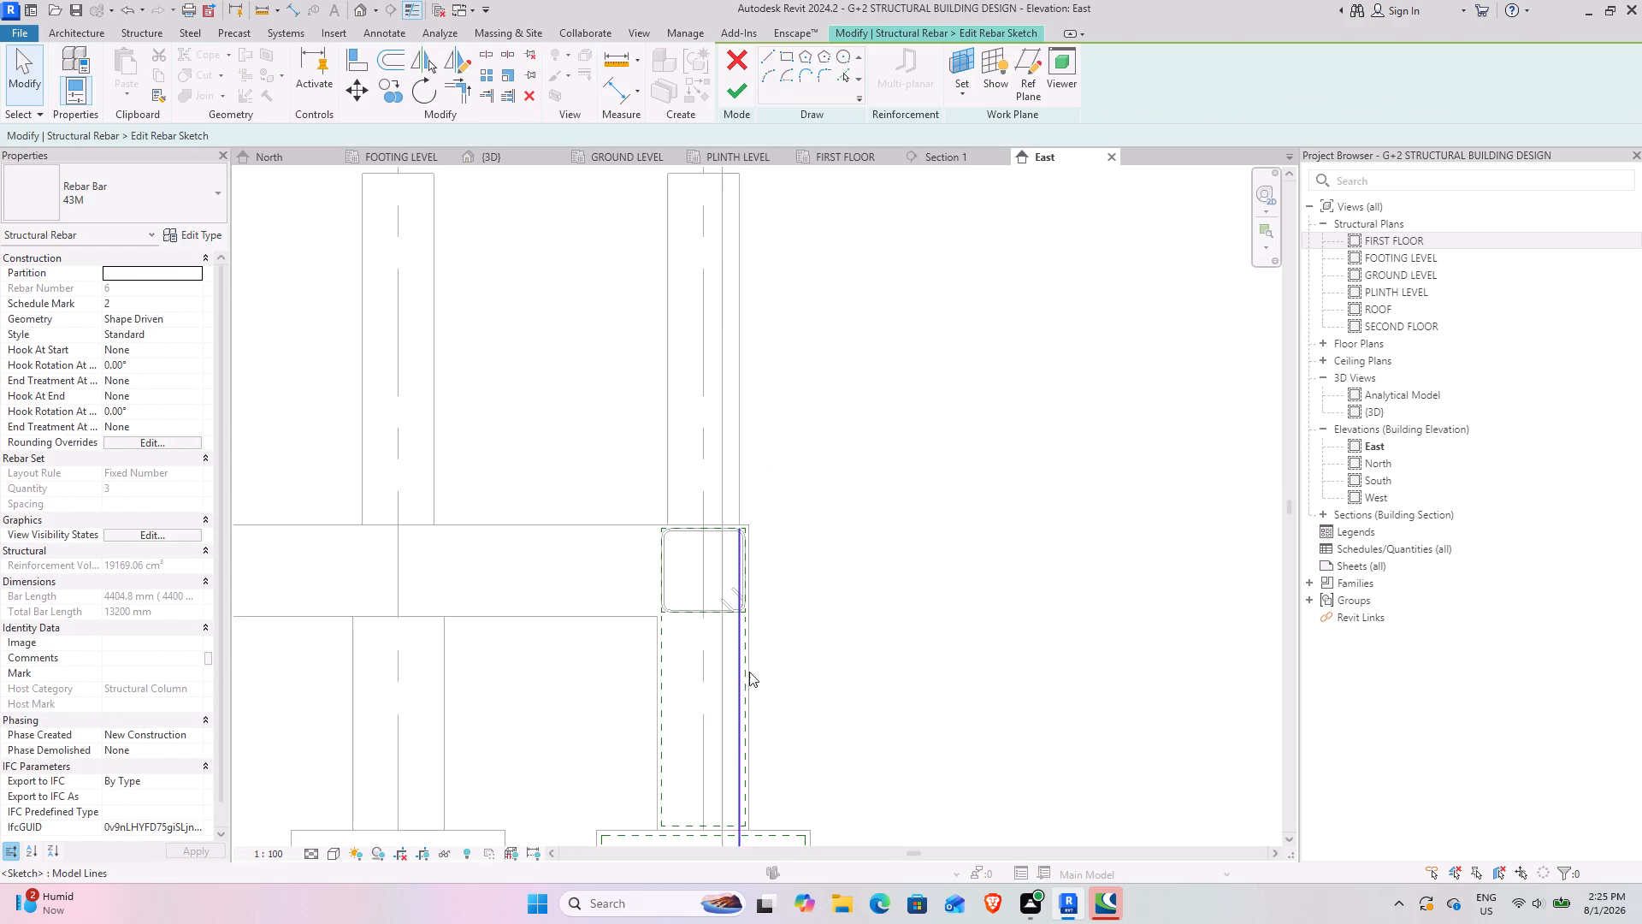
{"action": "scroll", "coordinate": [749, 672], "scroll_direction": "up", "scroll_amount": 4}
{"action": "scroll", "coordinate": [723, 528], "scroll_direction": "up", "scroll_amount": 7}
{"action": "middle_click_drag", "start_coordinate": [729, 477], "coordinate": [642, 810]}
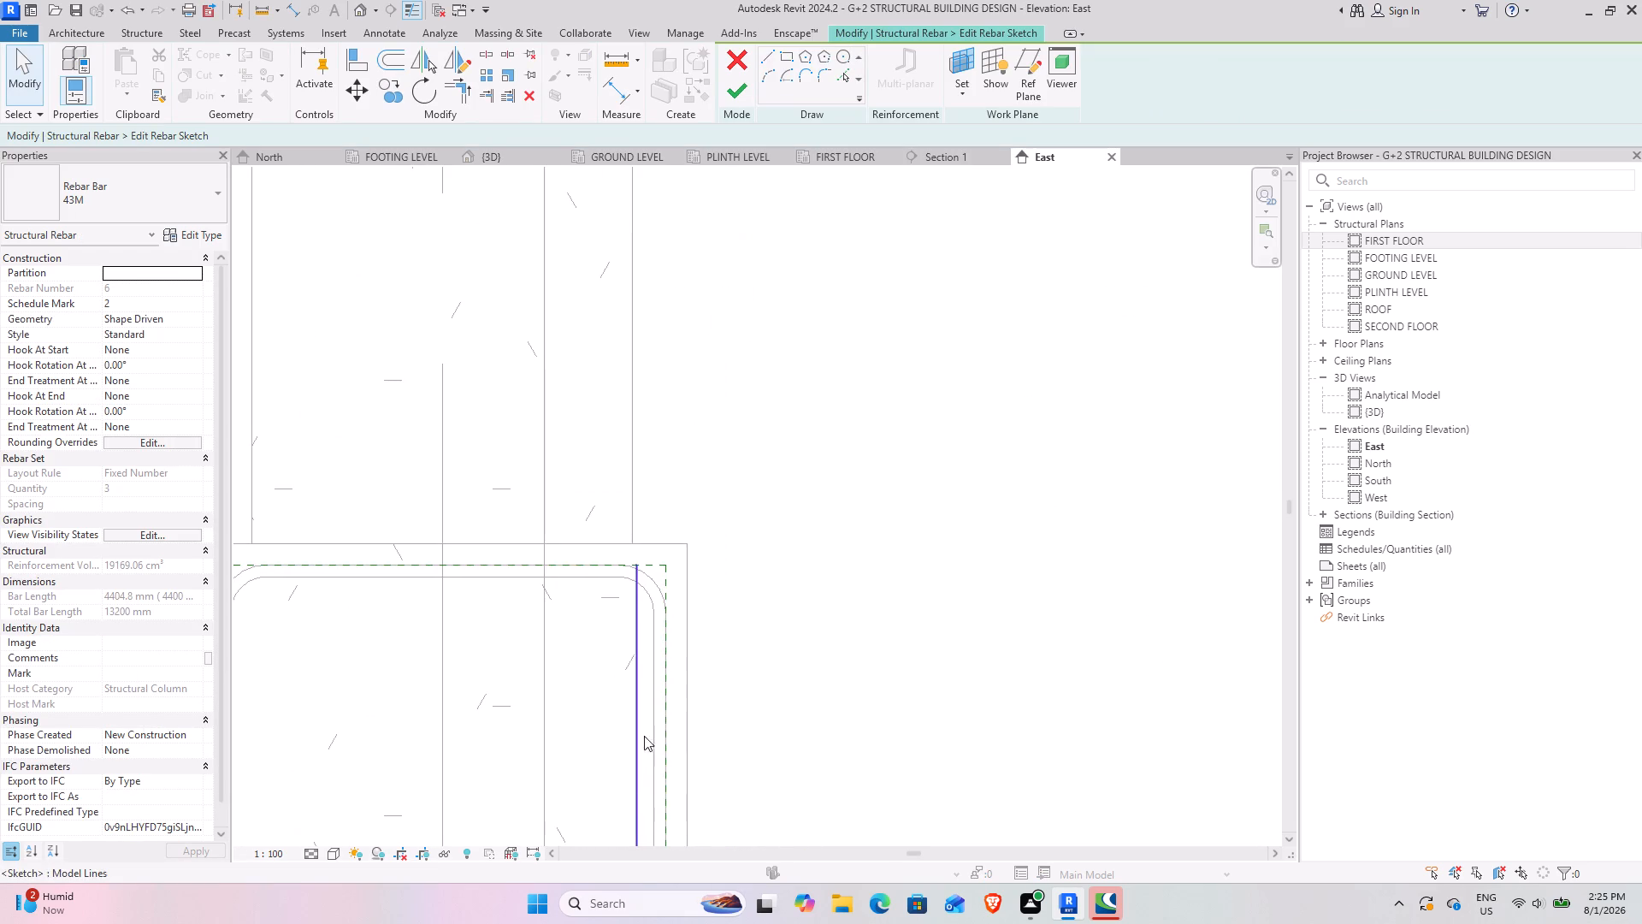
{"action": "scroll", "coordinate": [669, 600], "scroll_direction": "down", "scroll_amount": 9}
{"action": "middle_click_drag", "start_coordinate": [795, 654], "coordinate": [803, 593]}
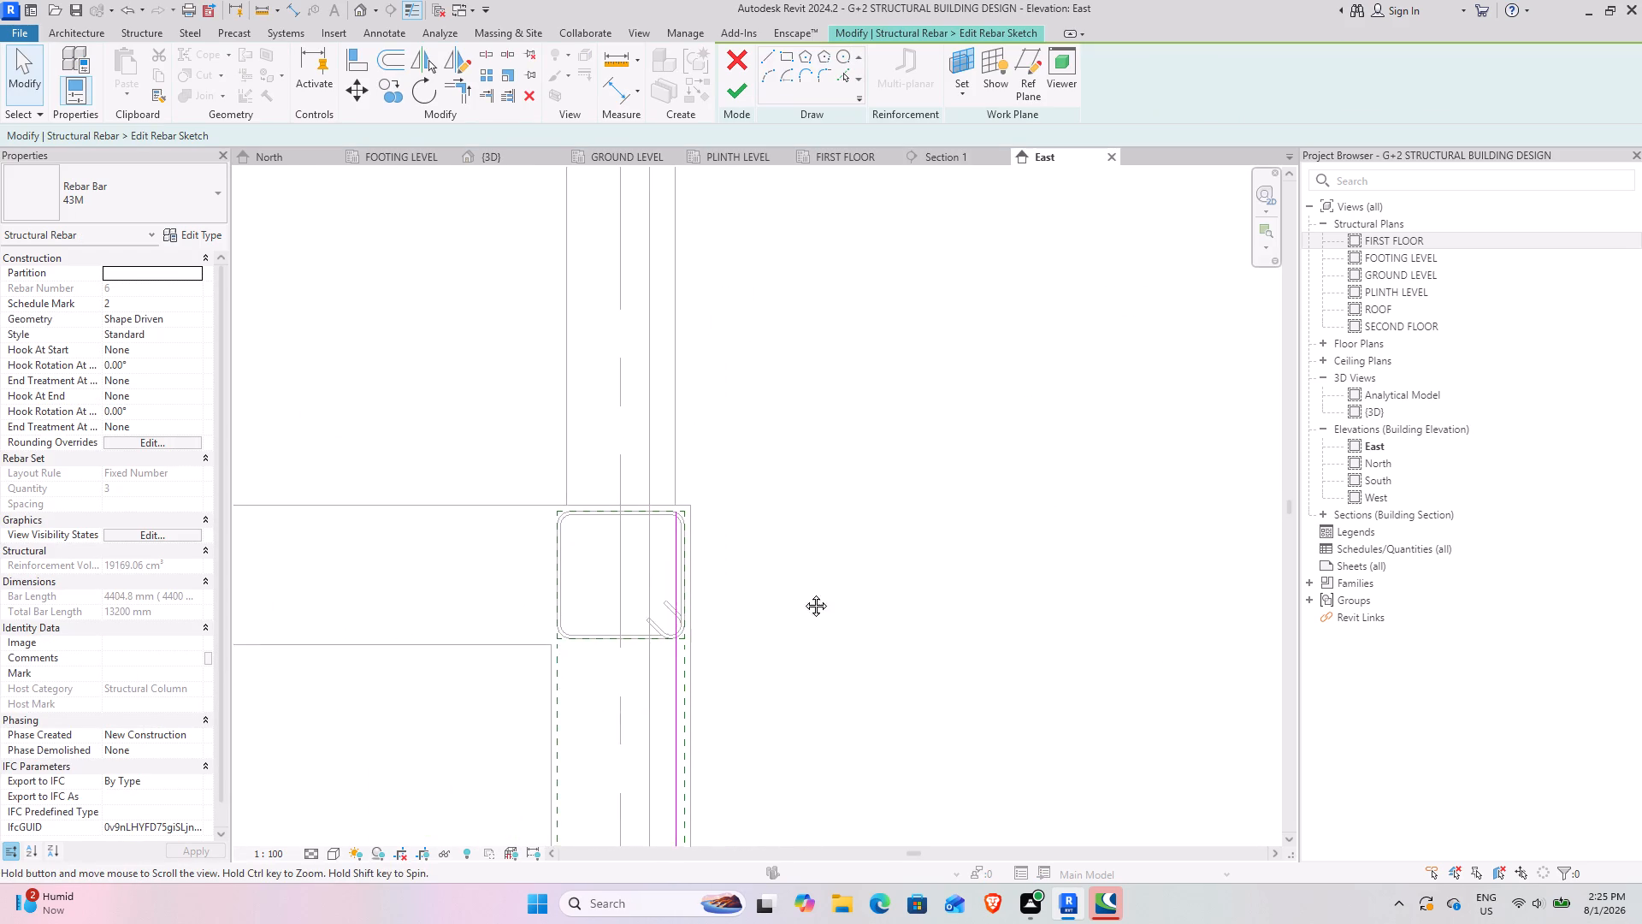
{"action": "middle_click_drag", "start_coordinate": [803, 593], "coordinate": [771, 418]}
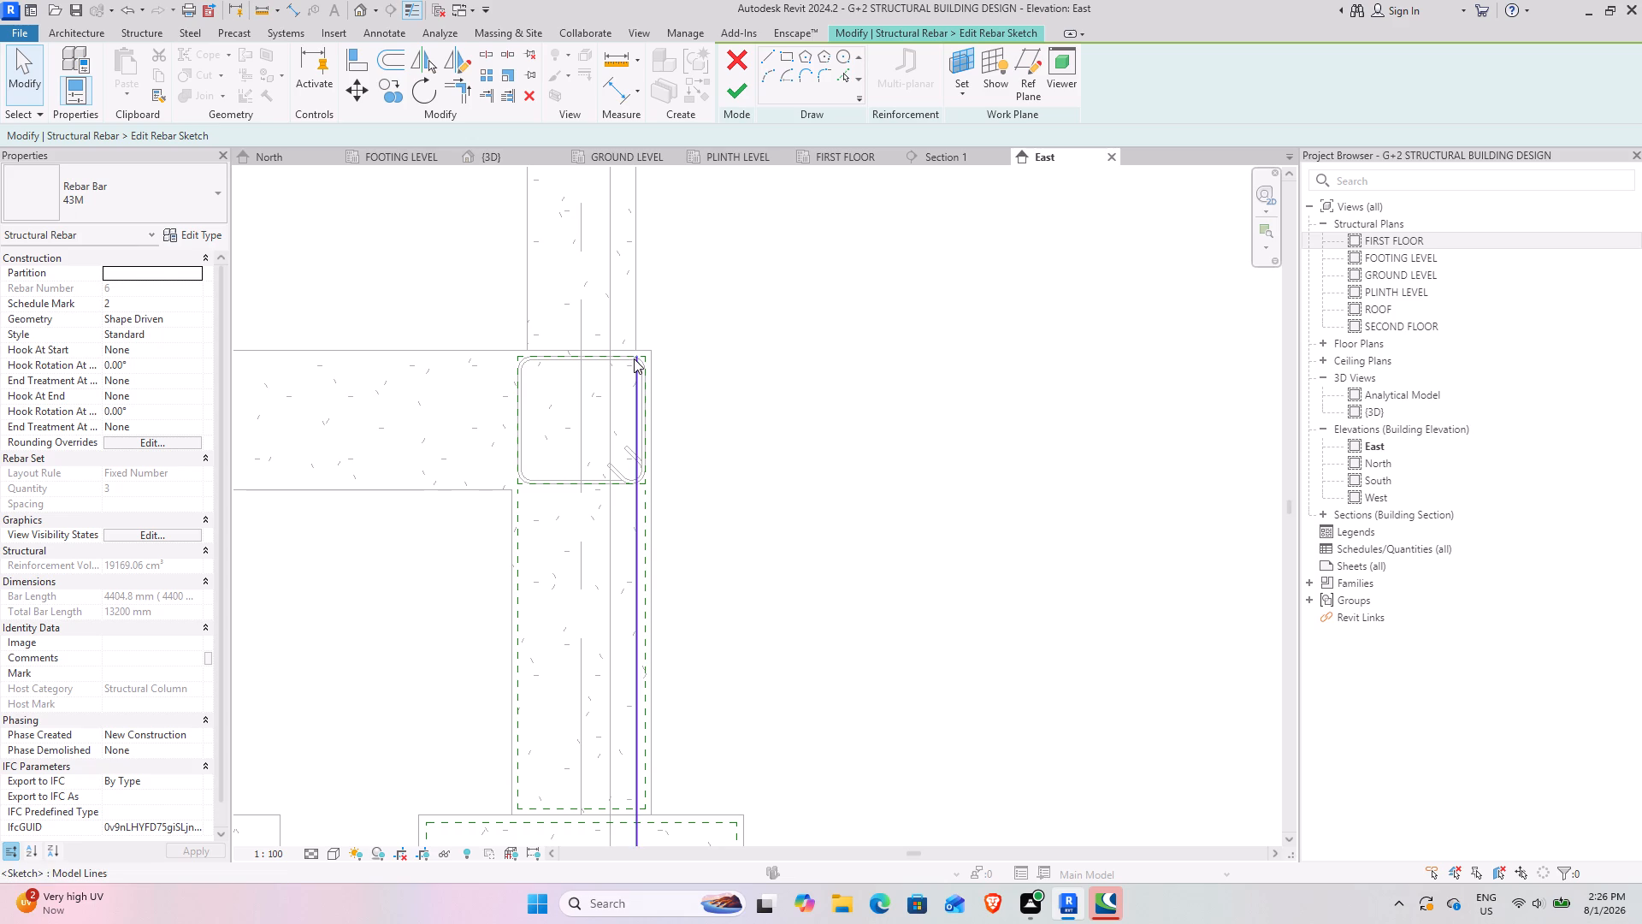
{"action": "scroll", "coordinate": [633, 322], "scroll_direction": "up", "scroll_amount": 9}
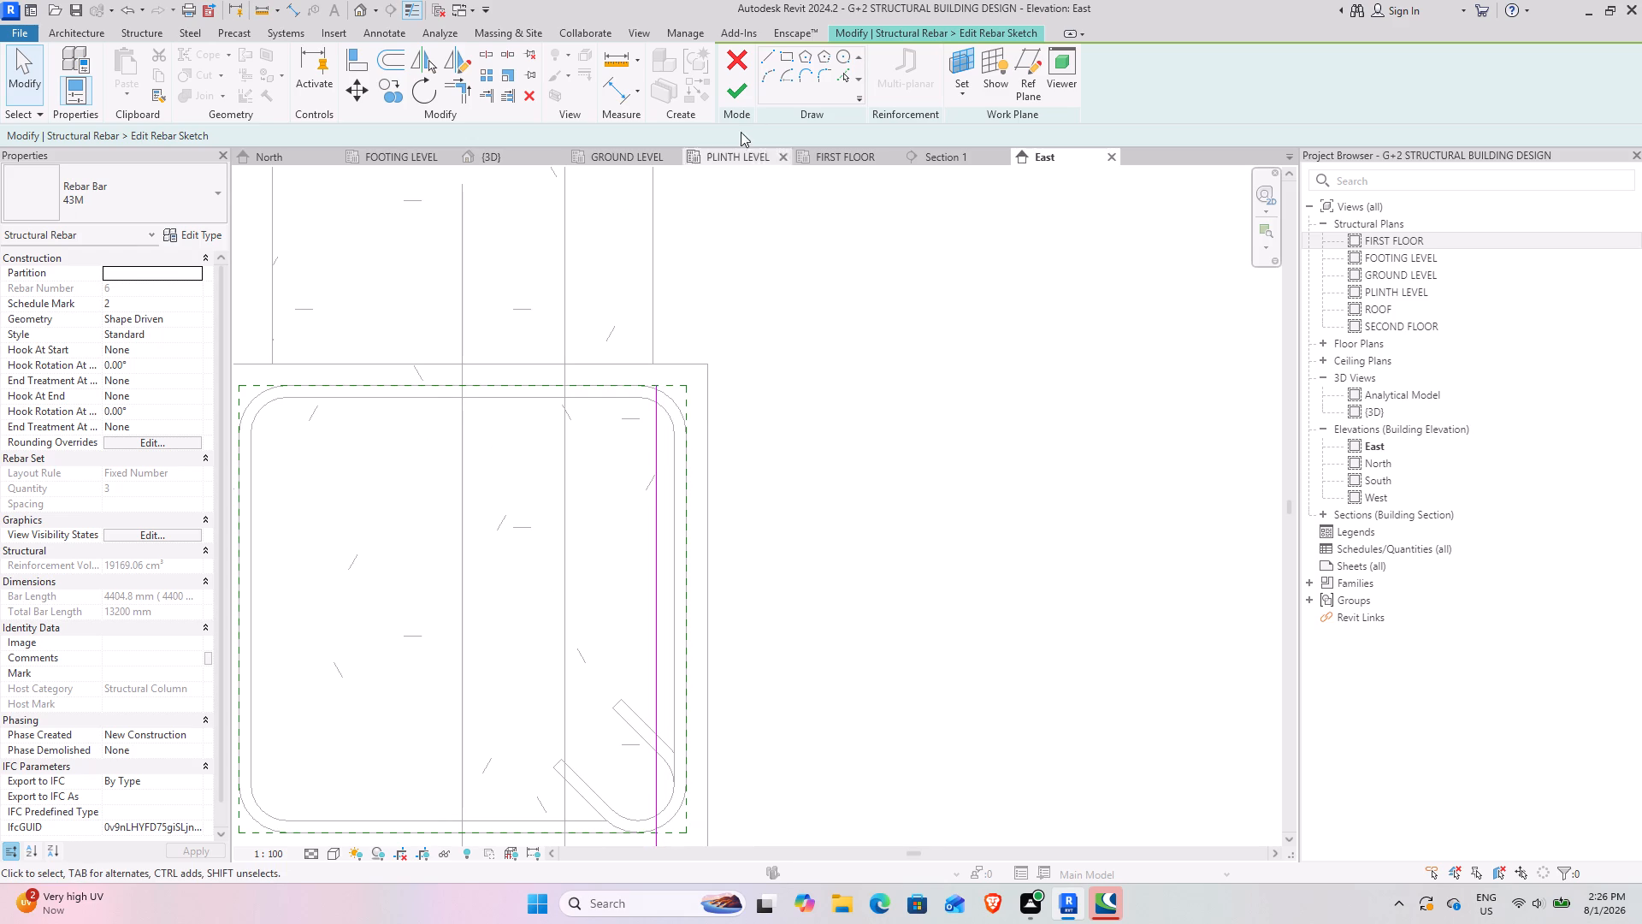
{"action": "left_click", "coordinate": [765, 62]}
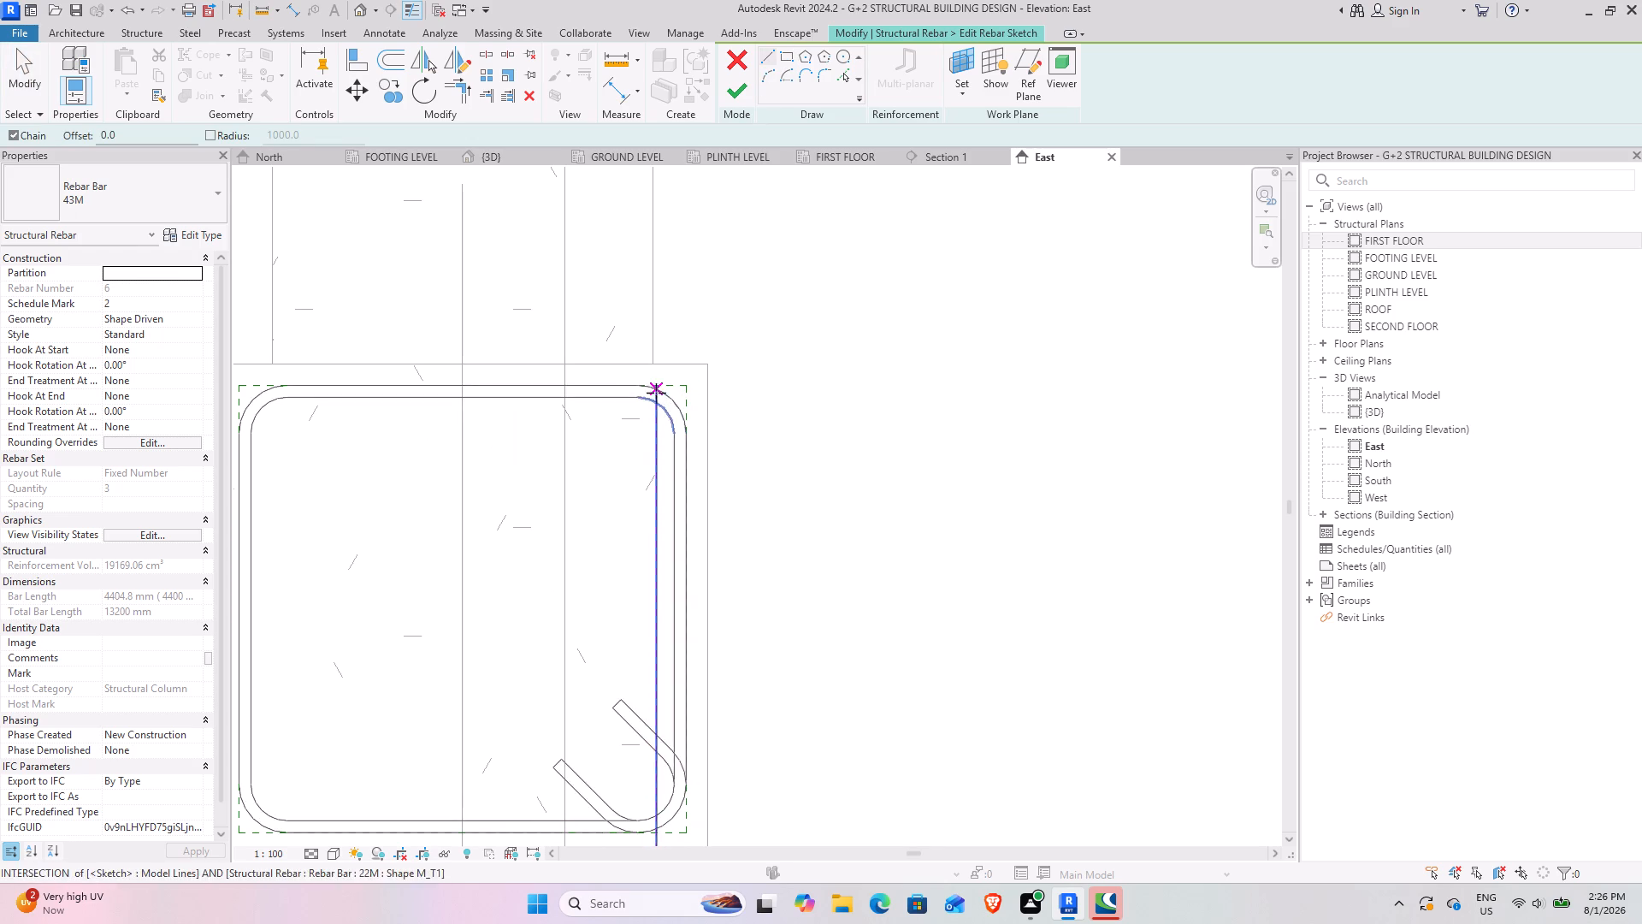
{"action": "left_click", "coordinate": [657, 384]}
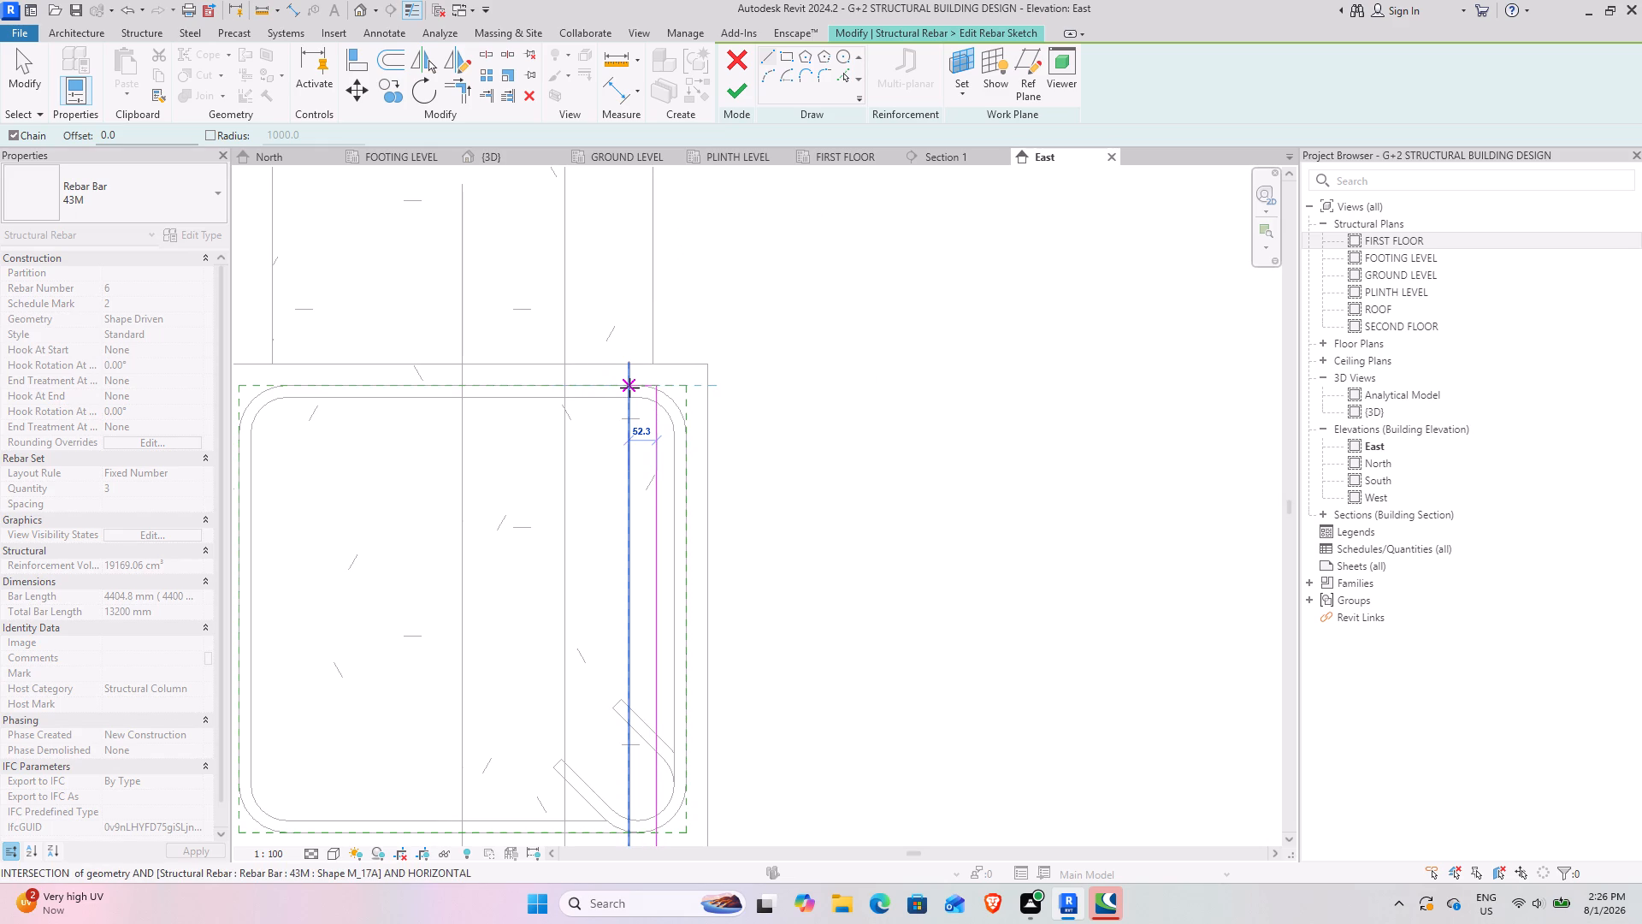
{"action": "left_click", "coordinate": [335, 852]}
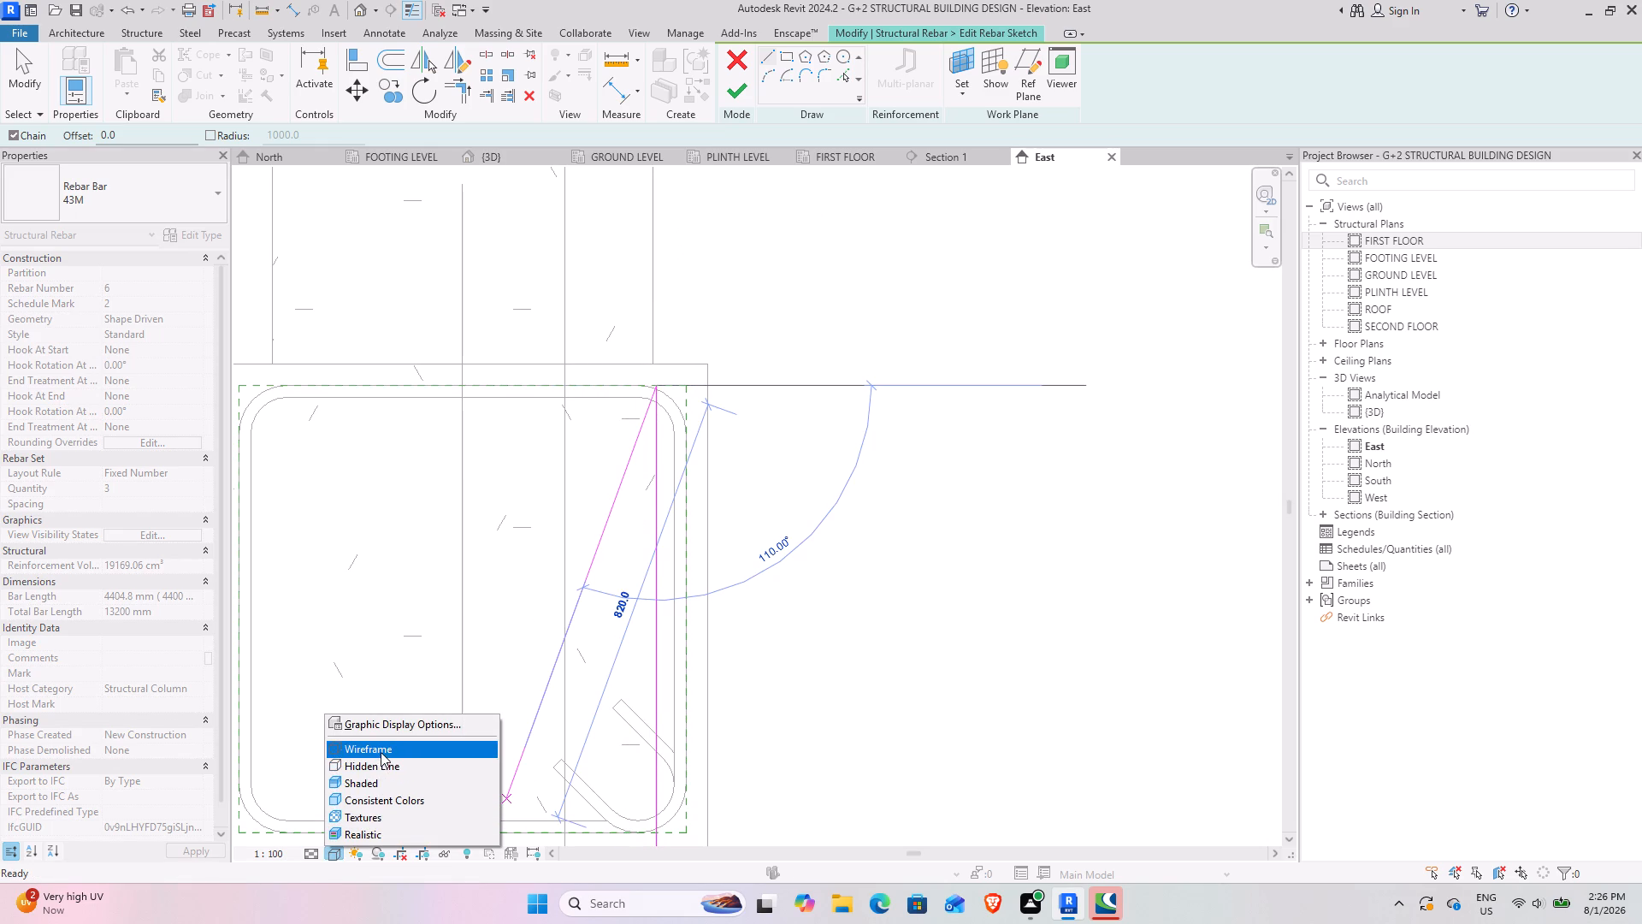
{"action": "left_click", "coordinate": [381, 751]}
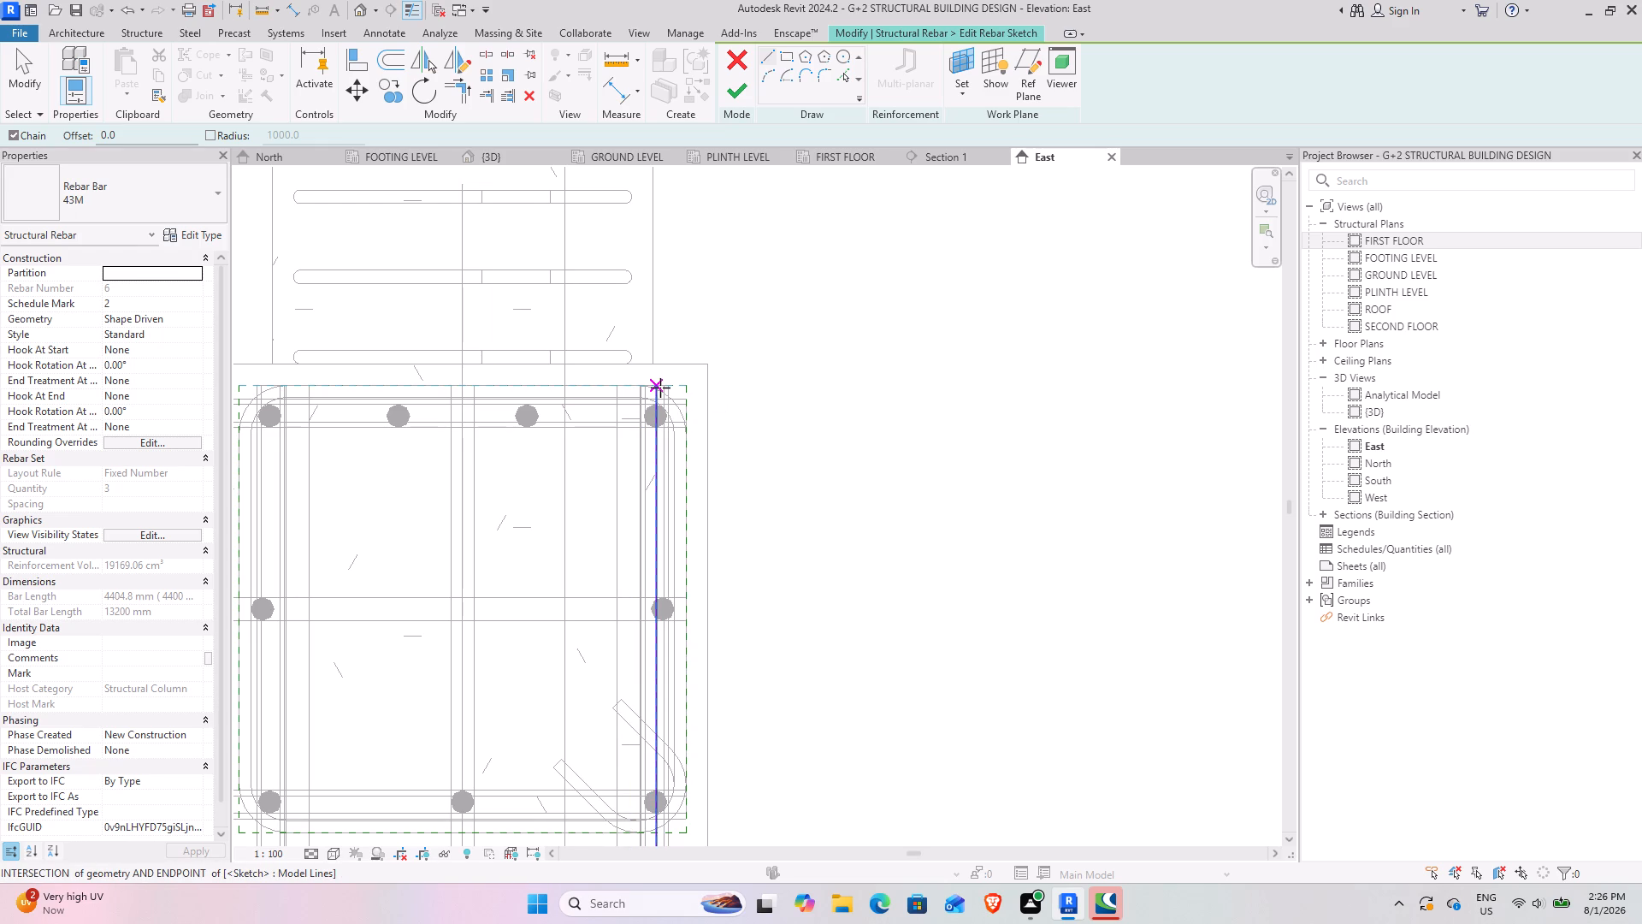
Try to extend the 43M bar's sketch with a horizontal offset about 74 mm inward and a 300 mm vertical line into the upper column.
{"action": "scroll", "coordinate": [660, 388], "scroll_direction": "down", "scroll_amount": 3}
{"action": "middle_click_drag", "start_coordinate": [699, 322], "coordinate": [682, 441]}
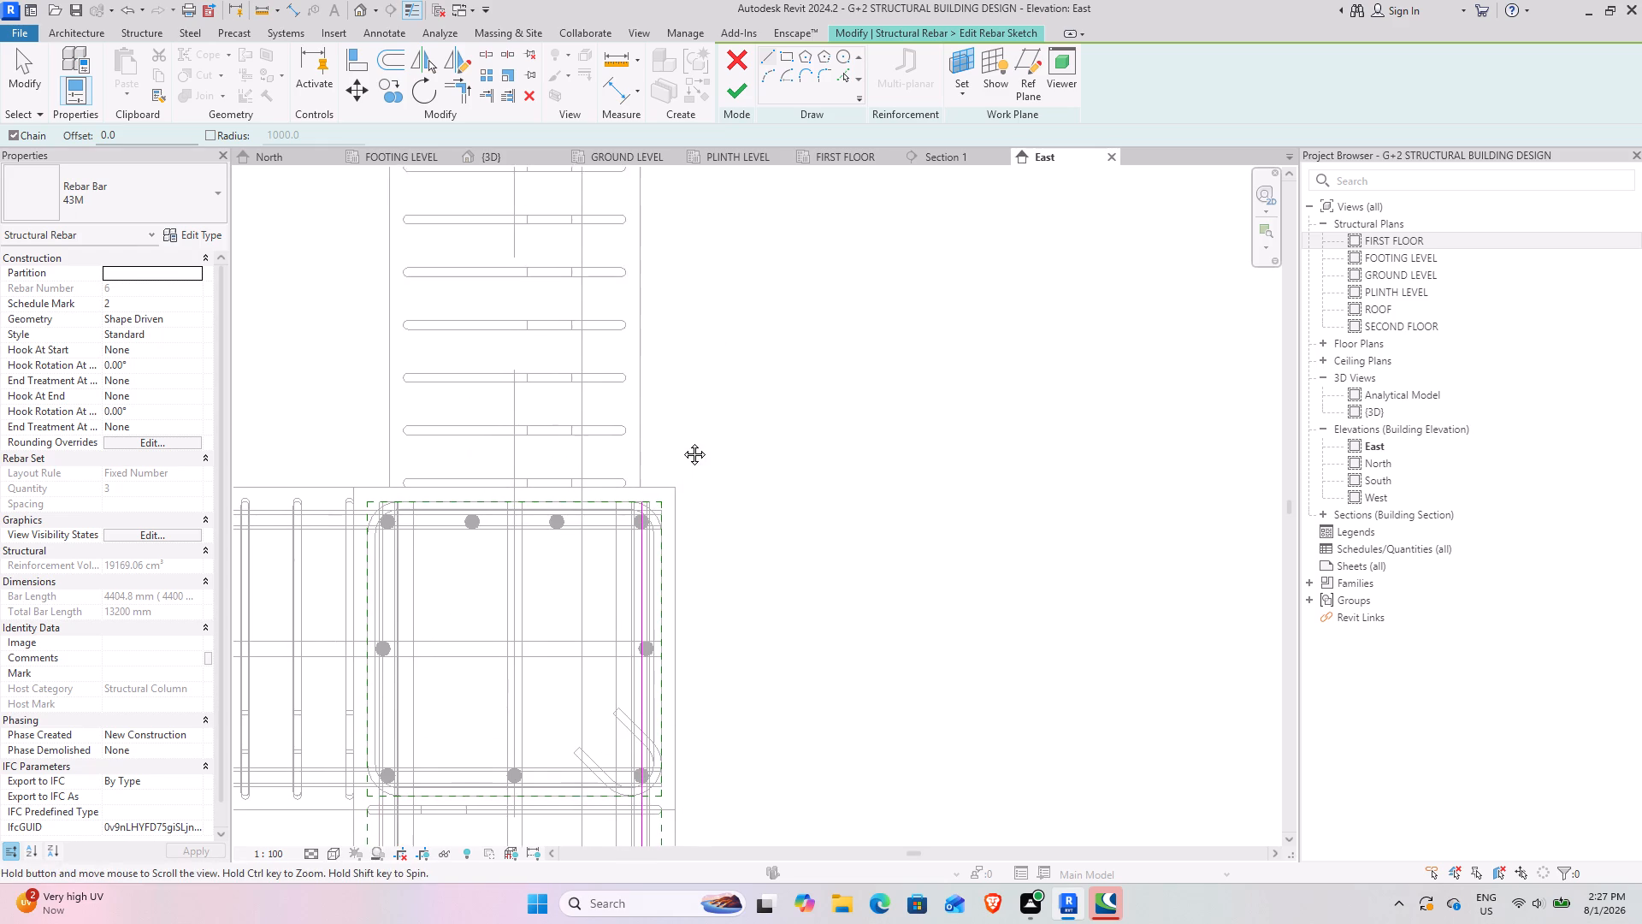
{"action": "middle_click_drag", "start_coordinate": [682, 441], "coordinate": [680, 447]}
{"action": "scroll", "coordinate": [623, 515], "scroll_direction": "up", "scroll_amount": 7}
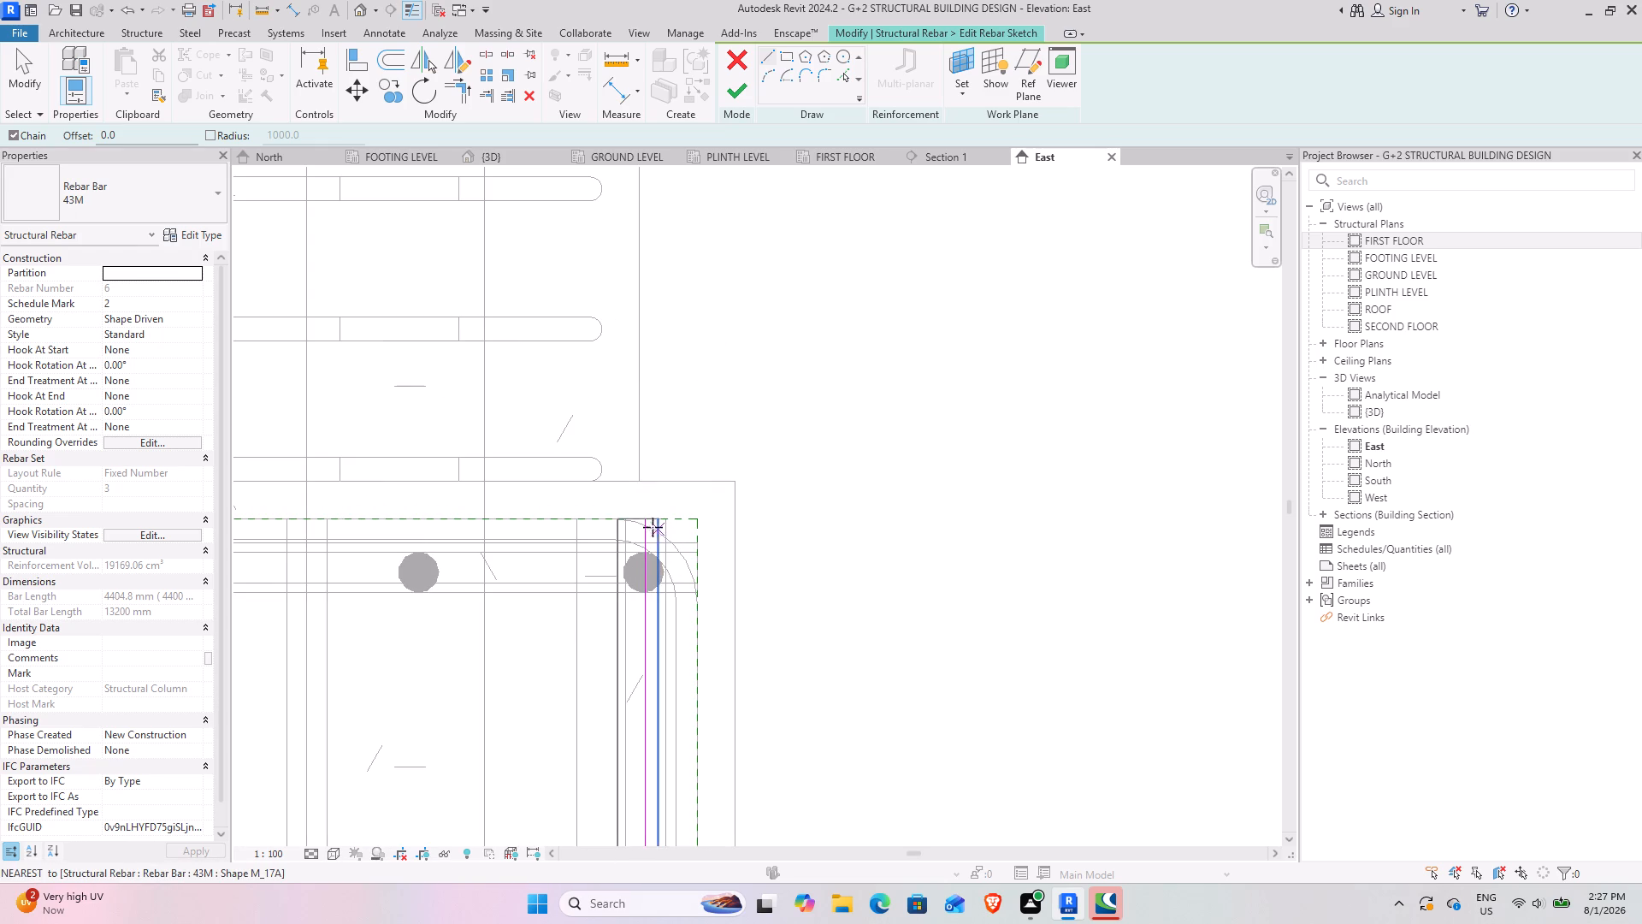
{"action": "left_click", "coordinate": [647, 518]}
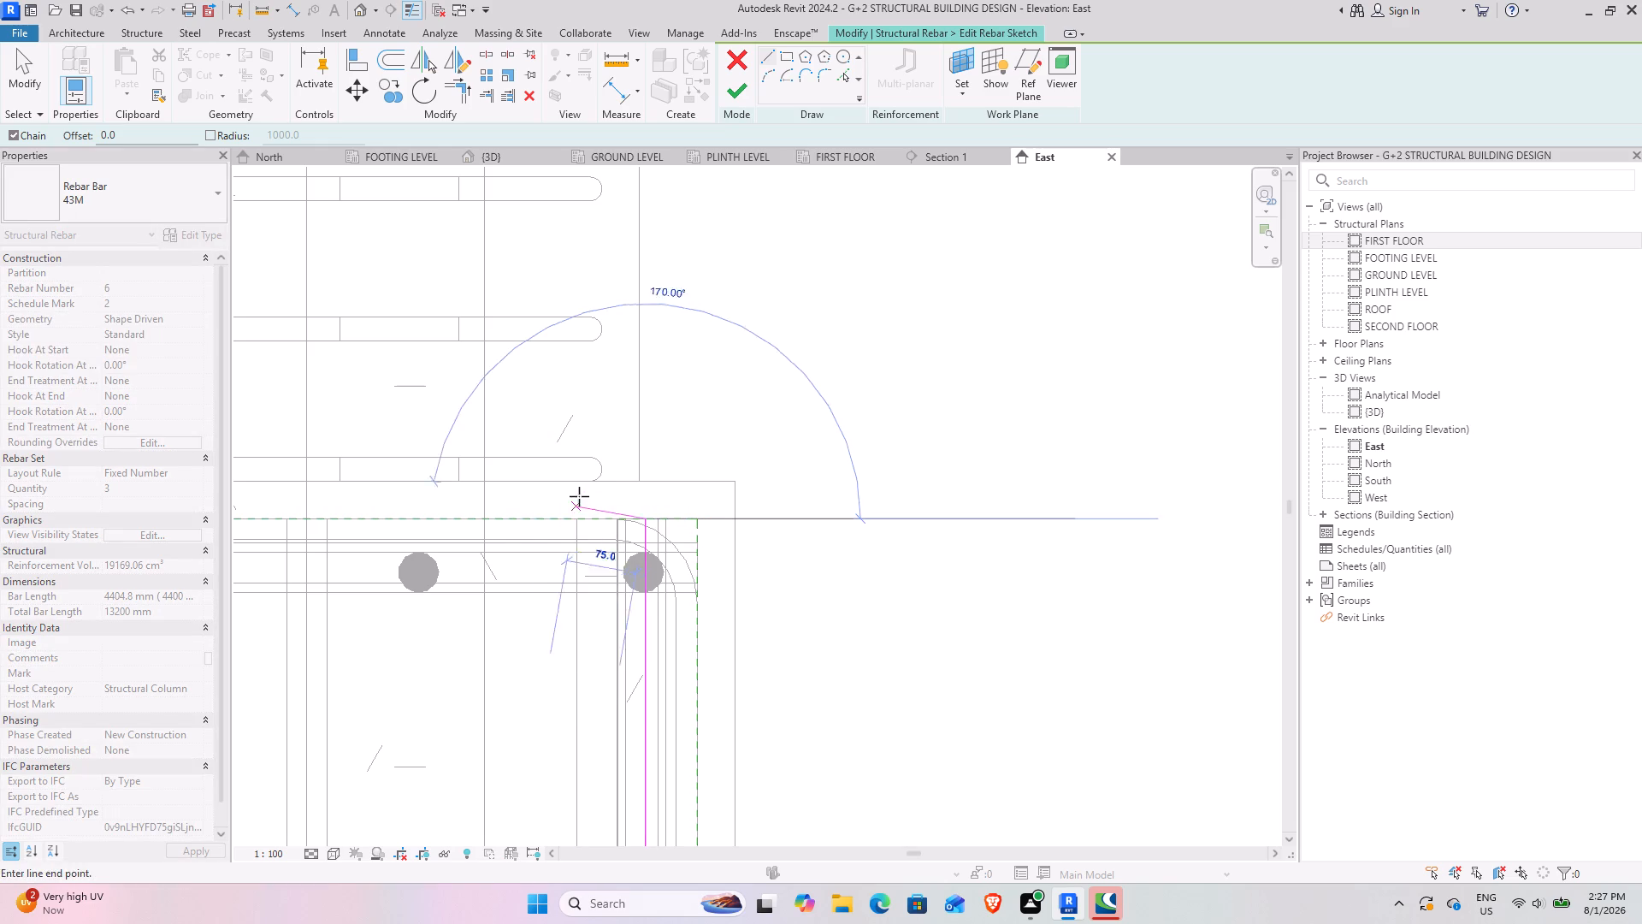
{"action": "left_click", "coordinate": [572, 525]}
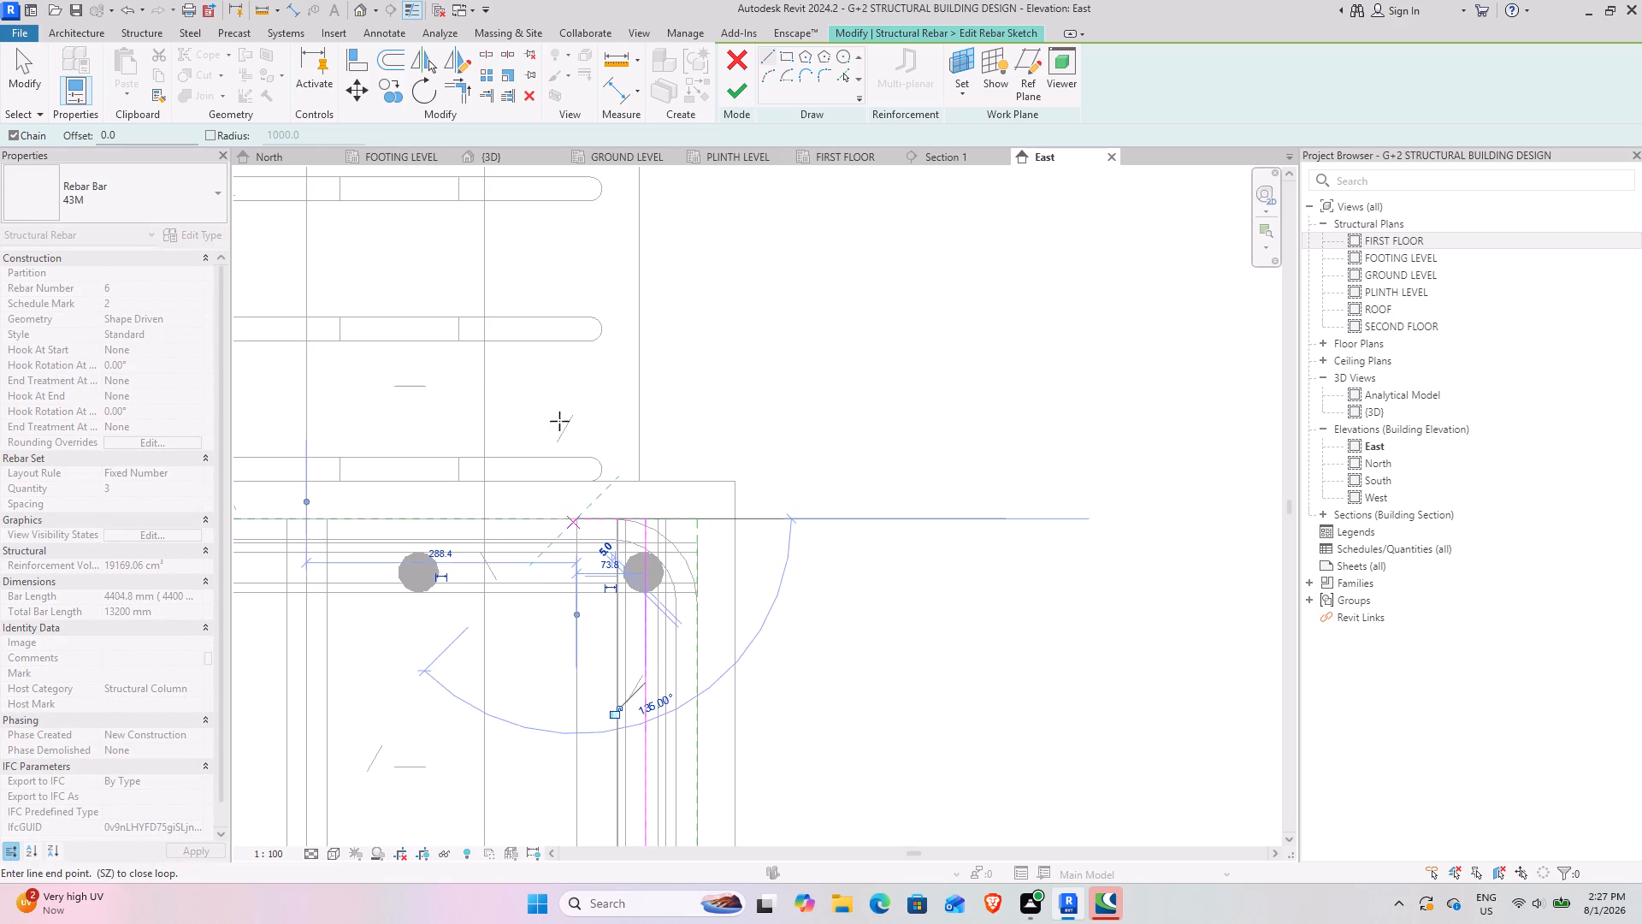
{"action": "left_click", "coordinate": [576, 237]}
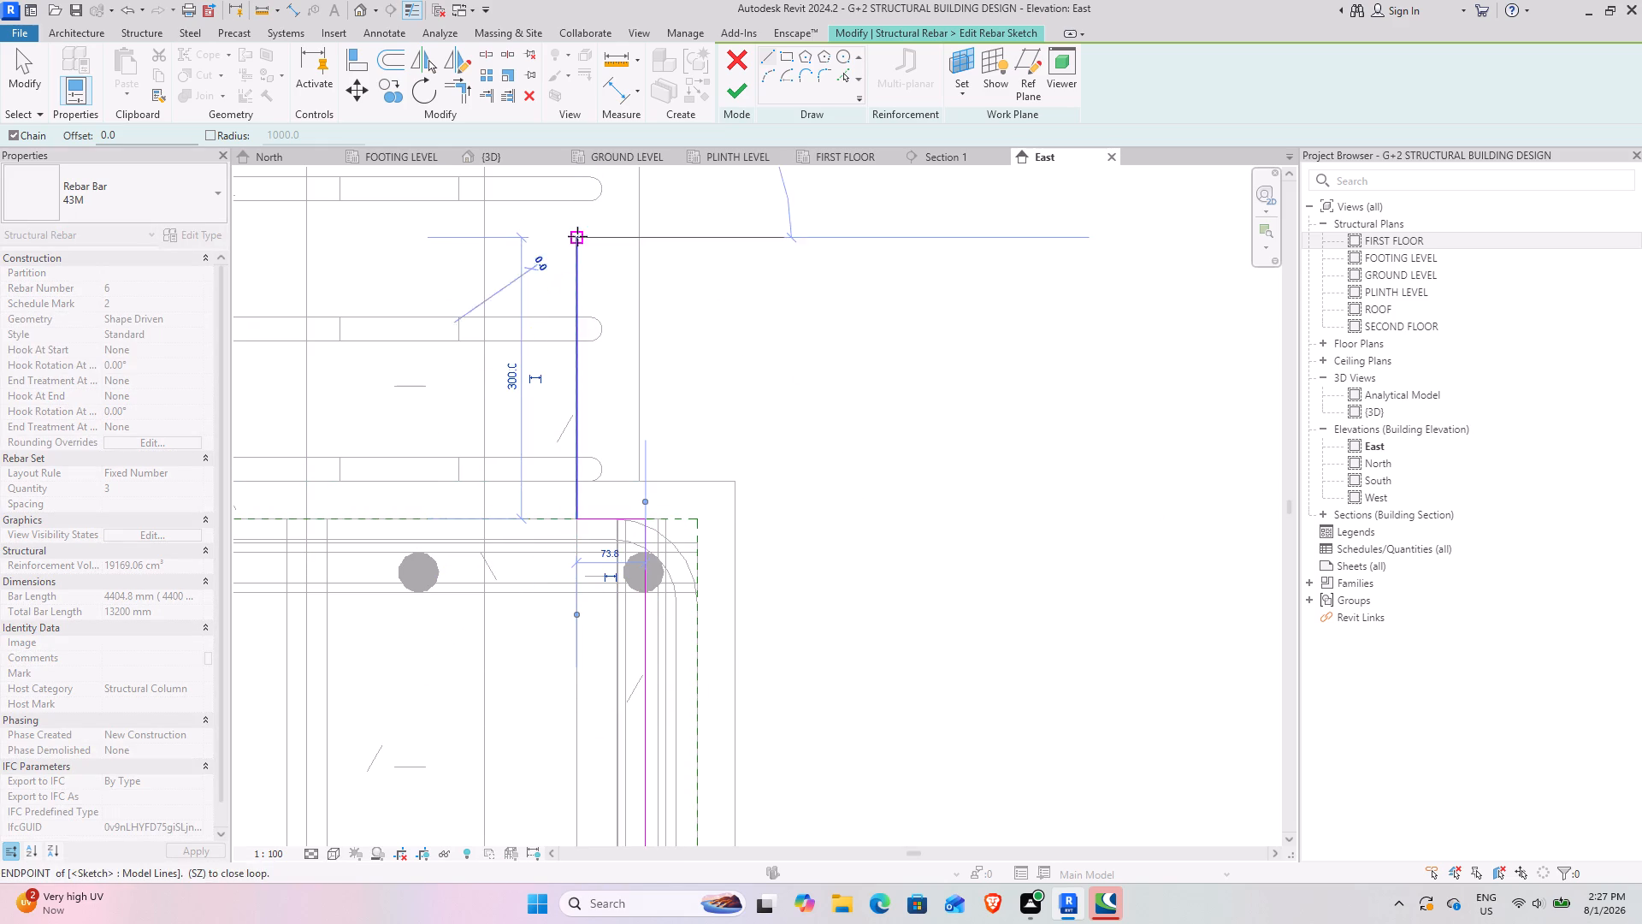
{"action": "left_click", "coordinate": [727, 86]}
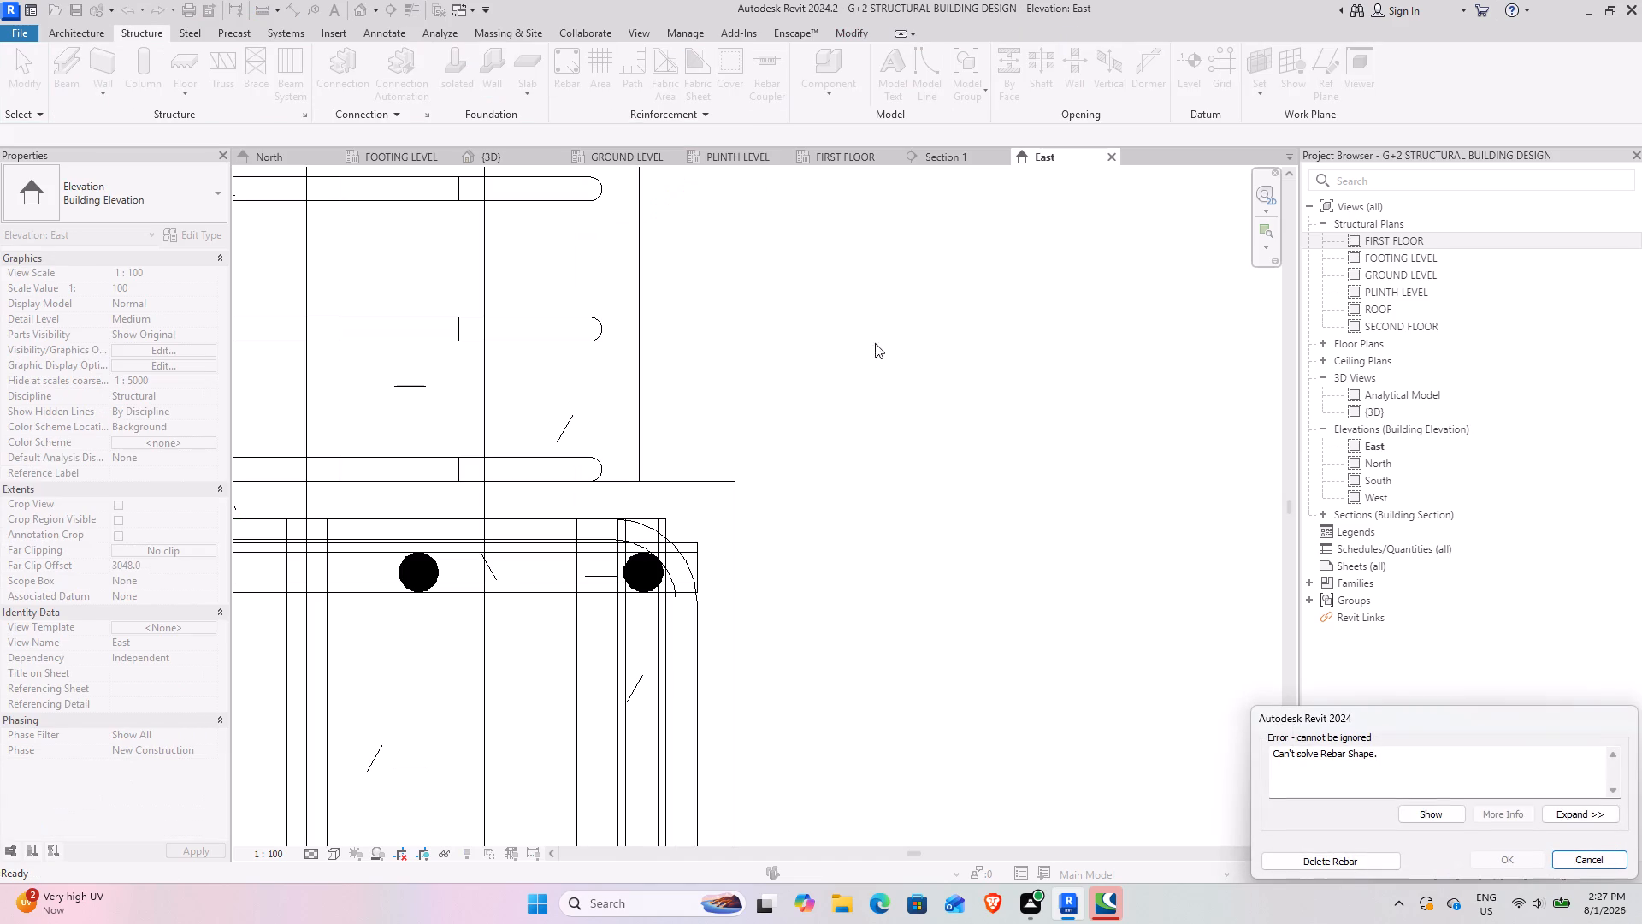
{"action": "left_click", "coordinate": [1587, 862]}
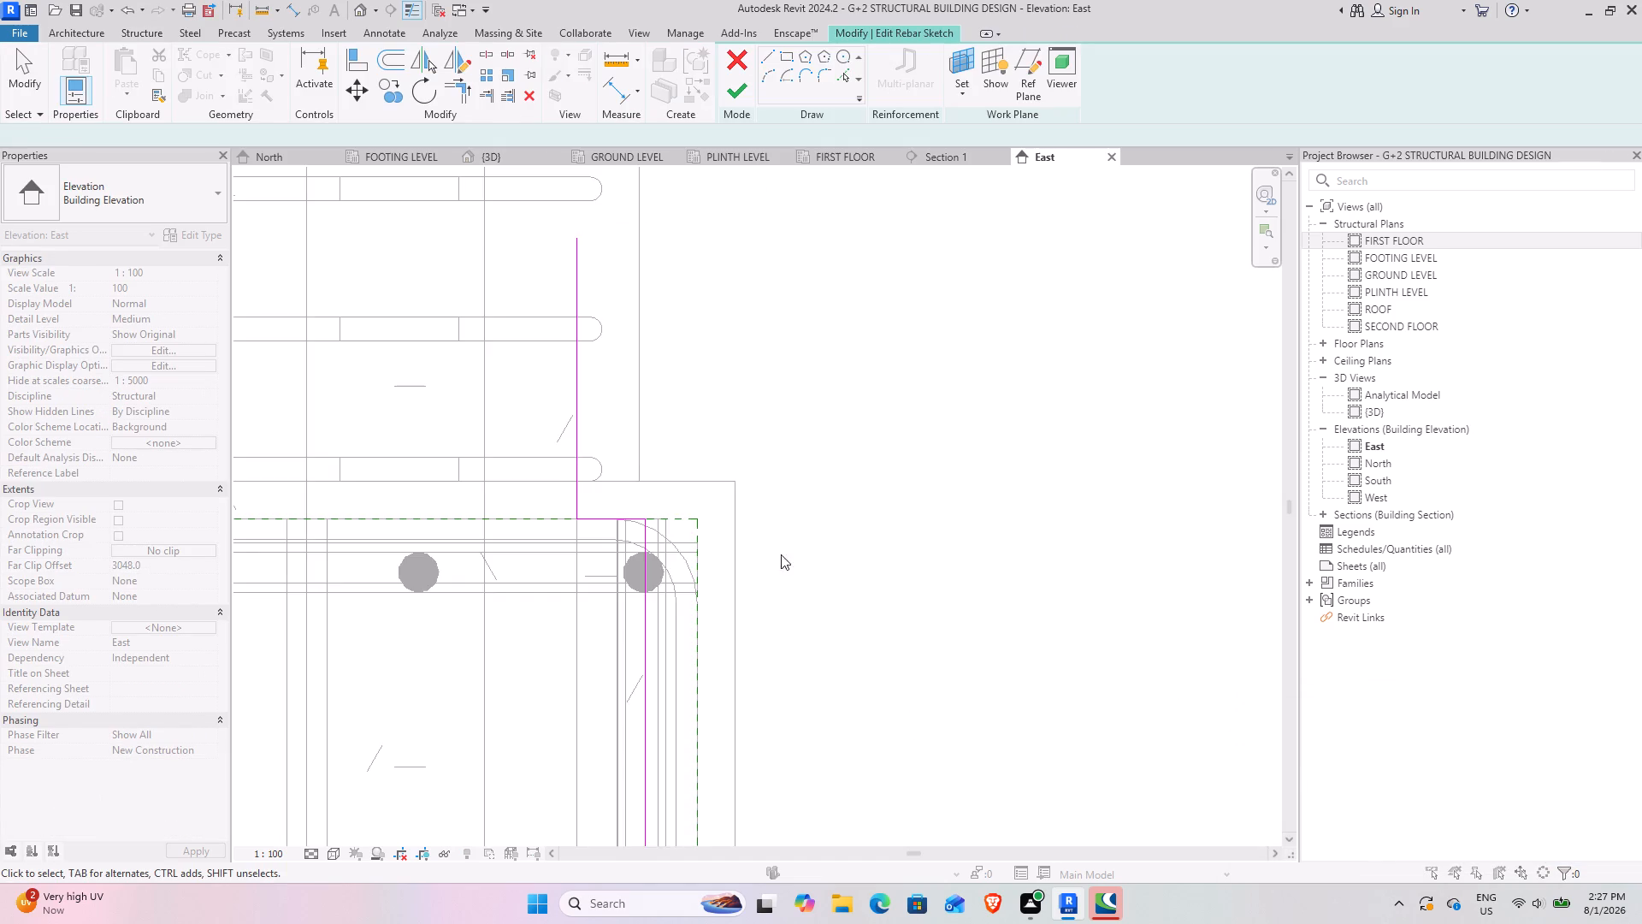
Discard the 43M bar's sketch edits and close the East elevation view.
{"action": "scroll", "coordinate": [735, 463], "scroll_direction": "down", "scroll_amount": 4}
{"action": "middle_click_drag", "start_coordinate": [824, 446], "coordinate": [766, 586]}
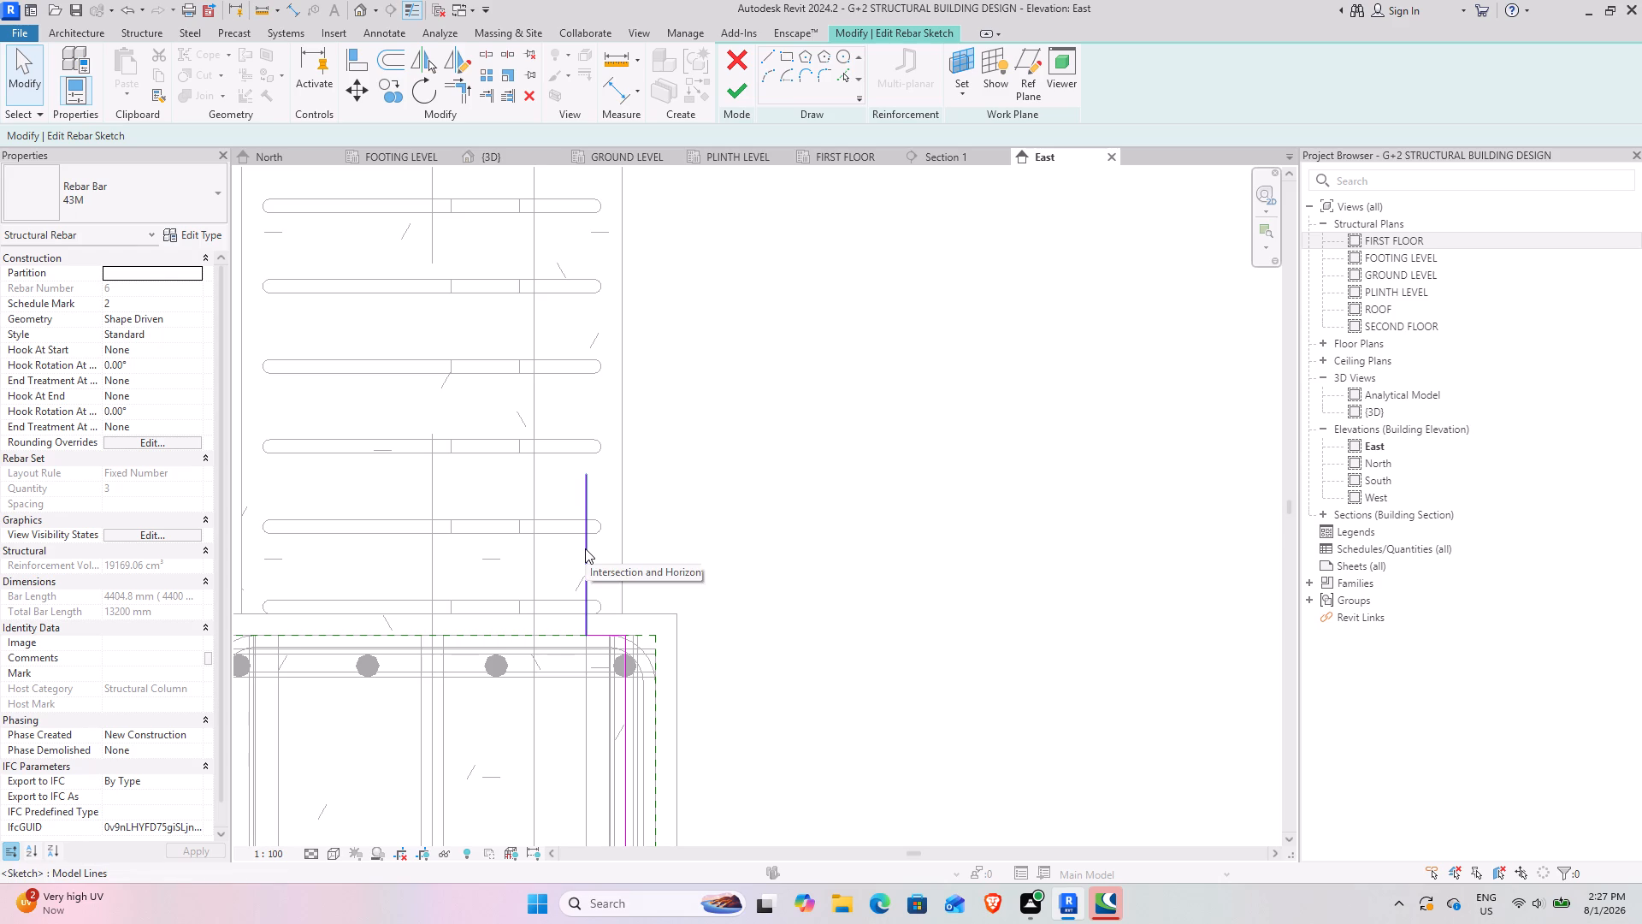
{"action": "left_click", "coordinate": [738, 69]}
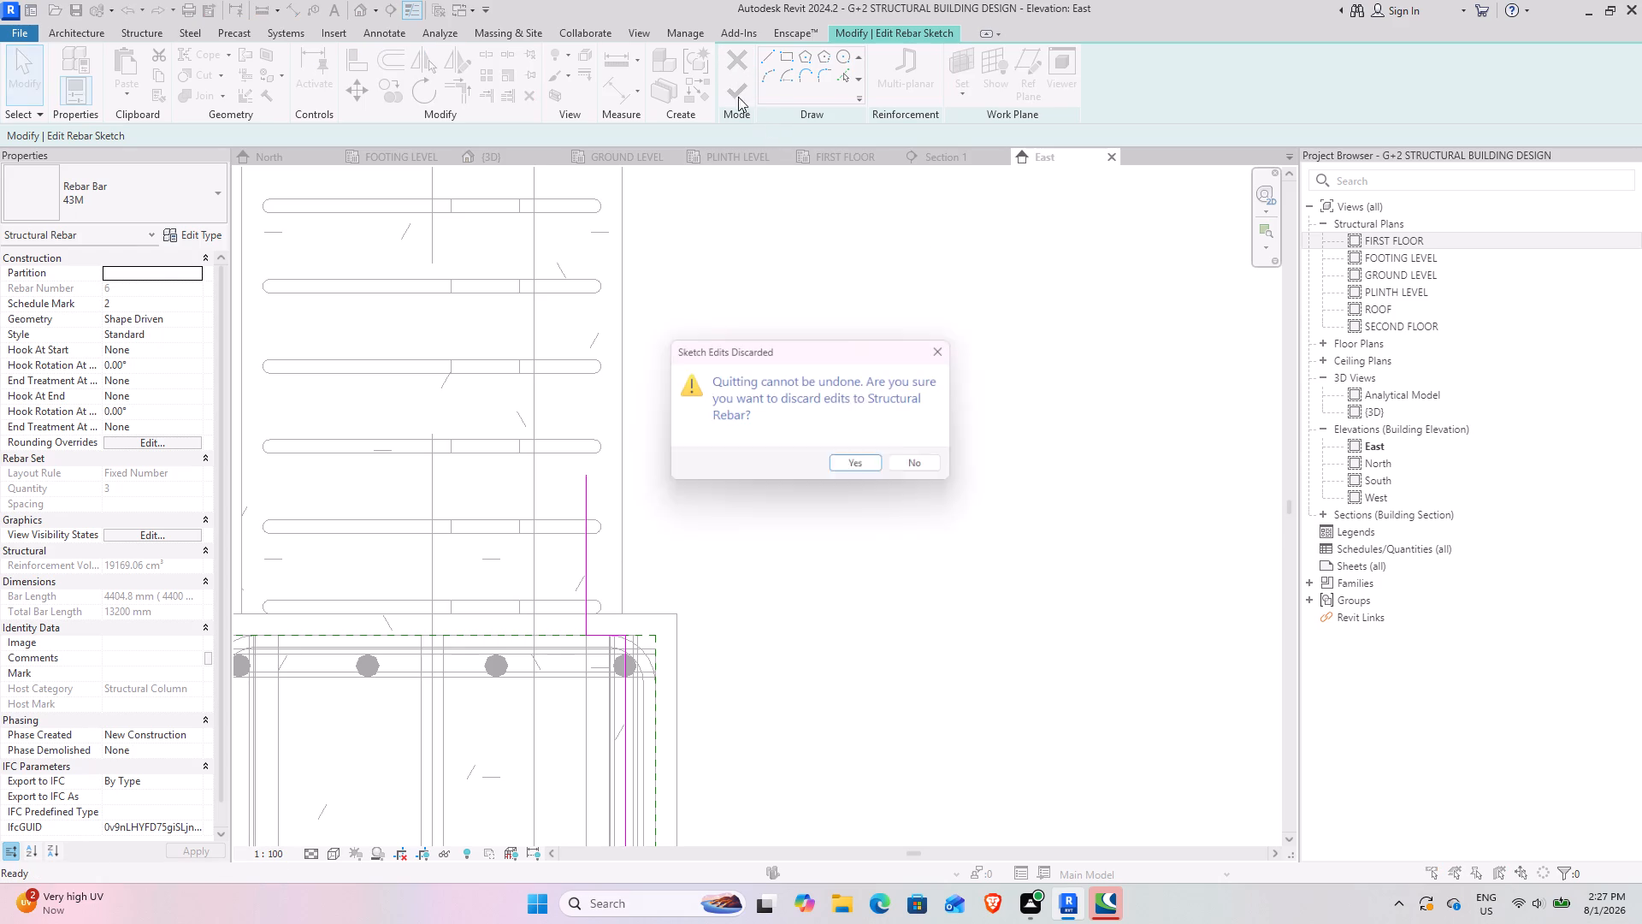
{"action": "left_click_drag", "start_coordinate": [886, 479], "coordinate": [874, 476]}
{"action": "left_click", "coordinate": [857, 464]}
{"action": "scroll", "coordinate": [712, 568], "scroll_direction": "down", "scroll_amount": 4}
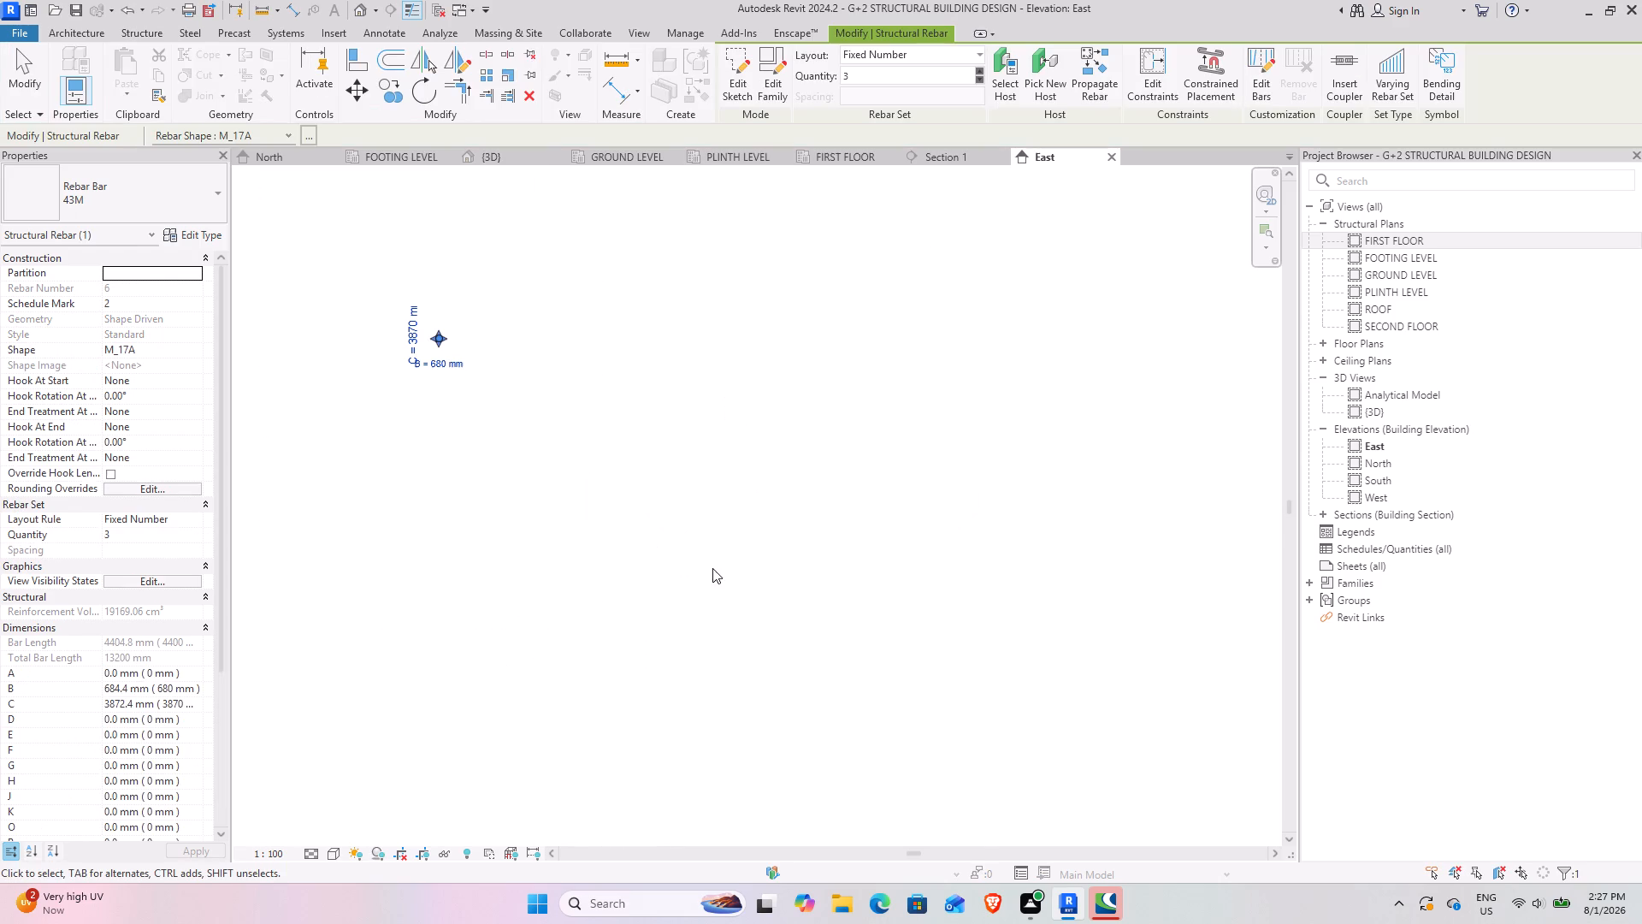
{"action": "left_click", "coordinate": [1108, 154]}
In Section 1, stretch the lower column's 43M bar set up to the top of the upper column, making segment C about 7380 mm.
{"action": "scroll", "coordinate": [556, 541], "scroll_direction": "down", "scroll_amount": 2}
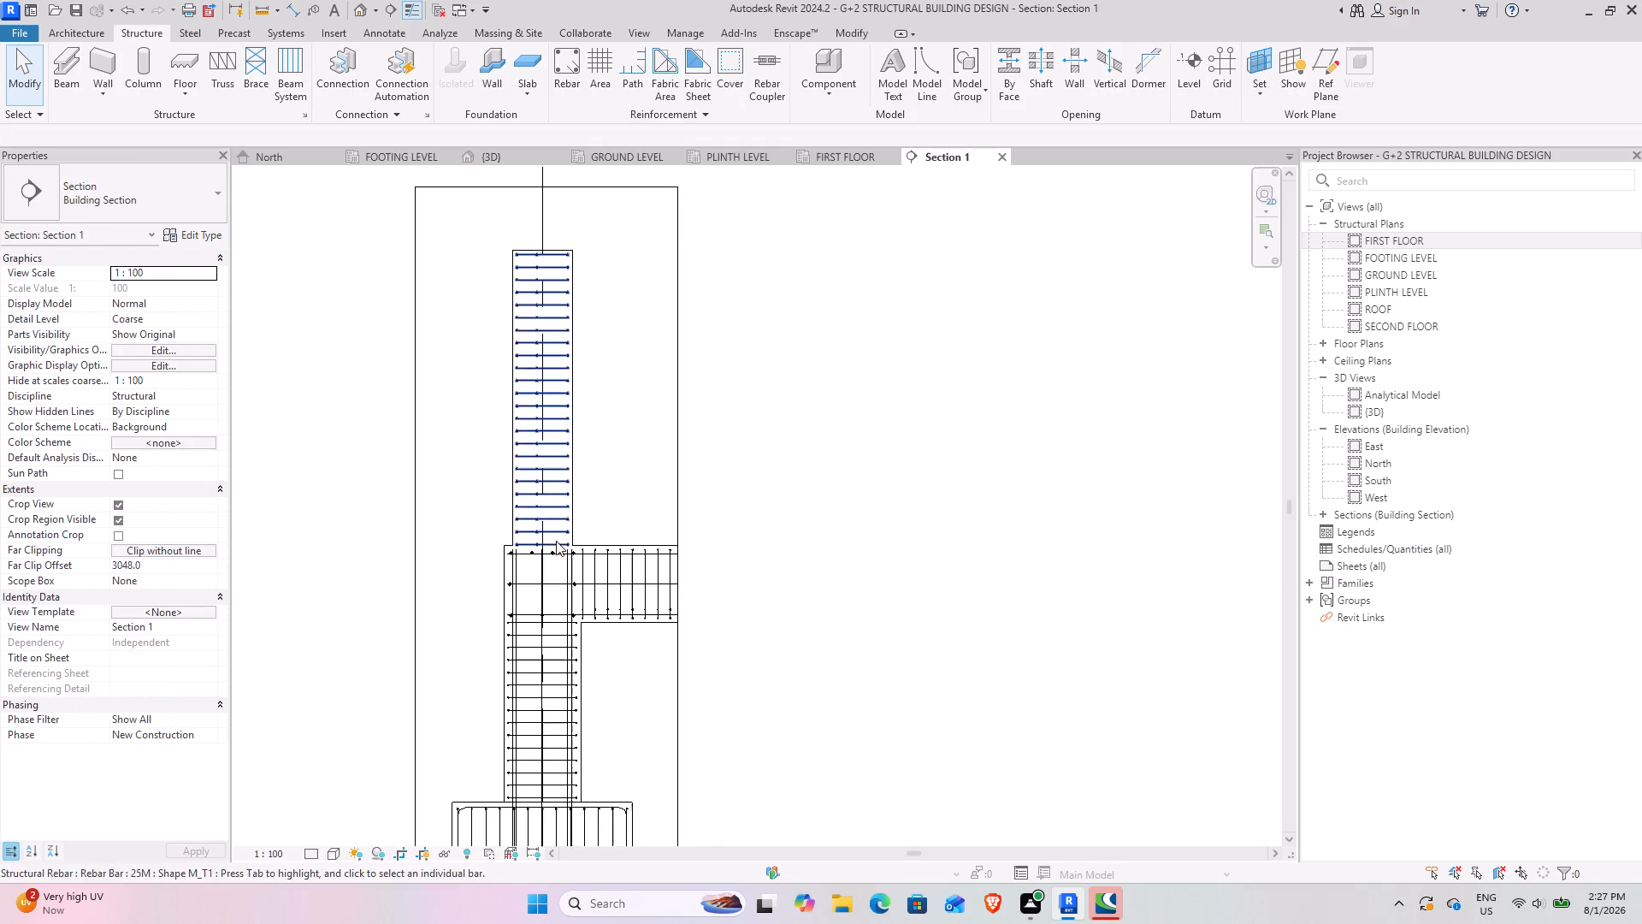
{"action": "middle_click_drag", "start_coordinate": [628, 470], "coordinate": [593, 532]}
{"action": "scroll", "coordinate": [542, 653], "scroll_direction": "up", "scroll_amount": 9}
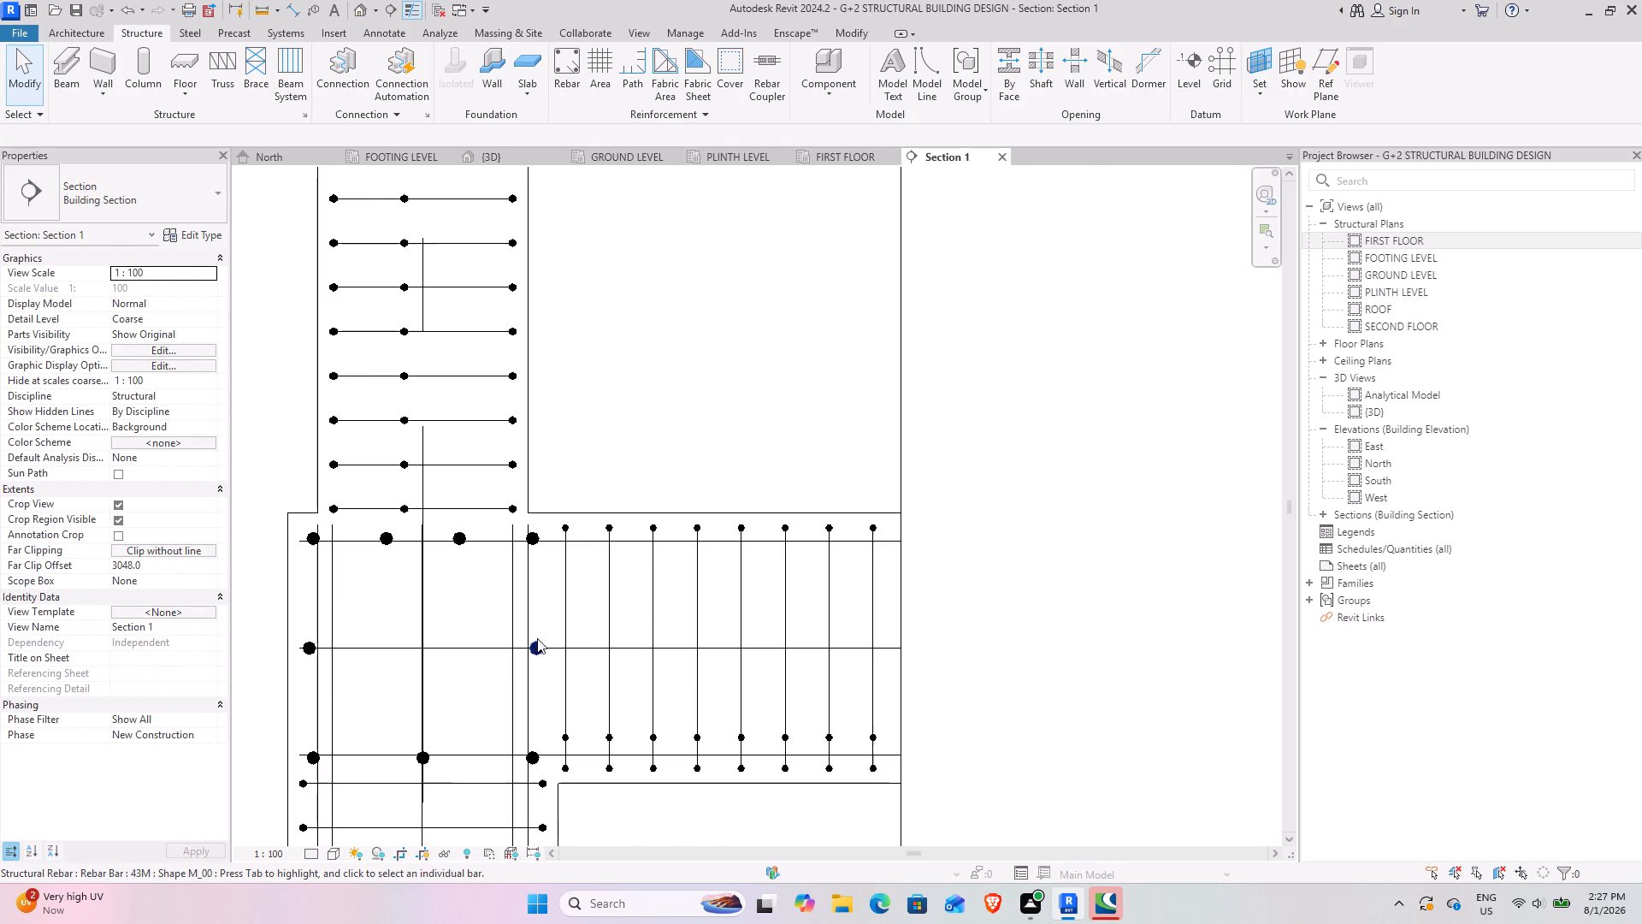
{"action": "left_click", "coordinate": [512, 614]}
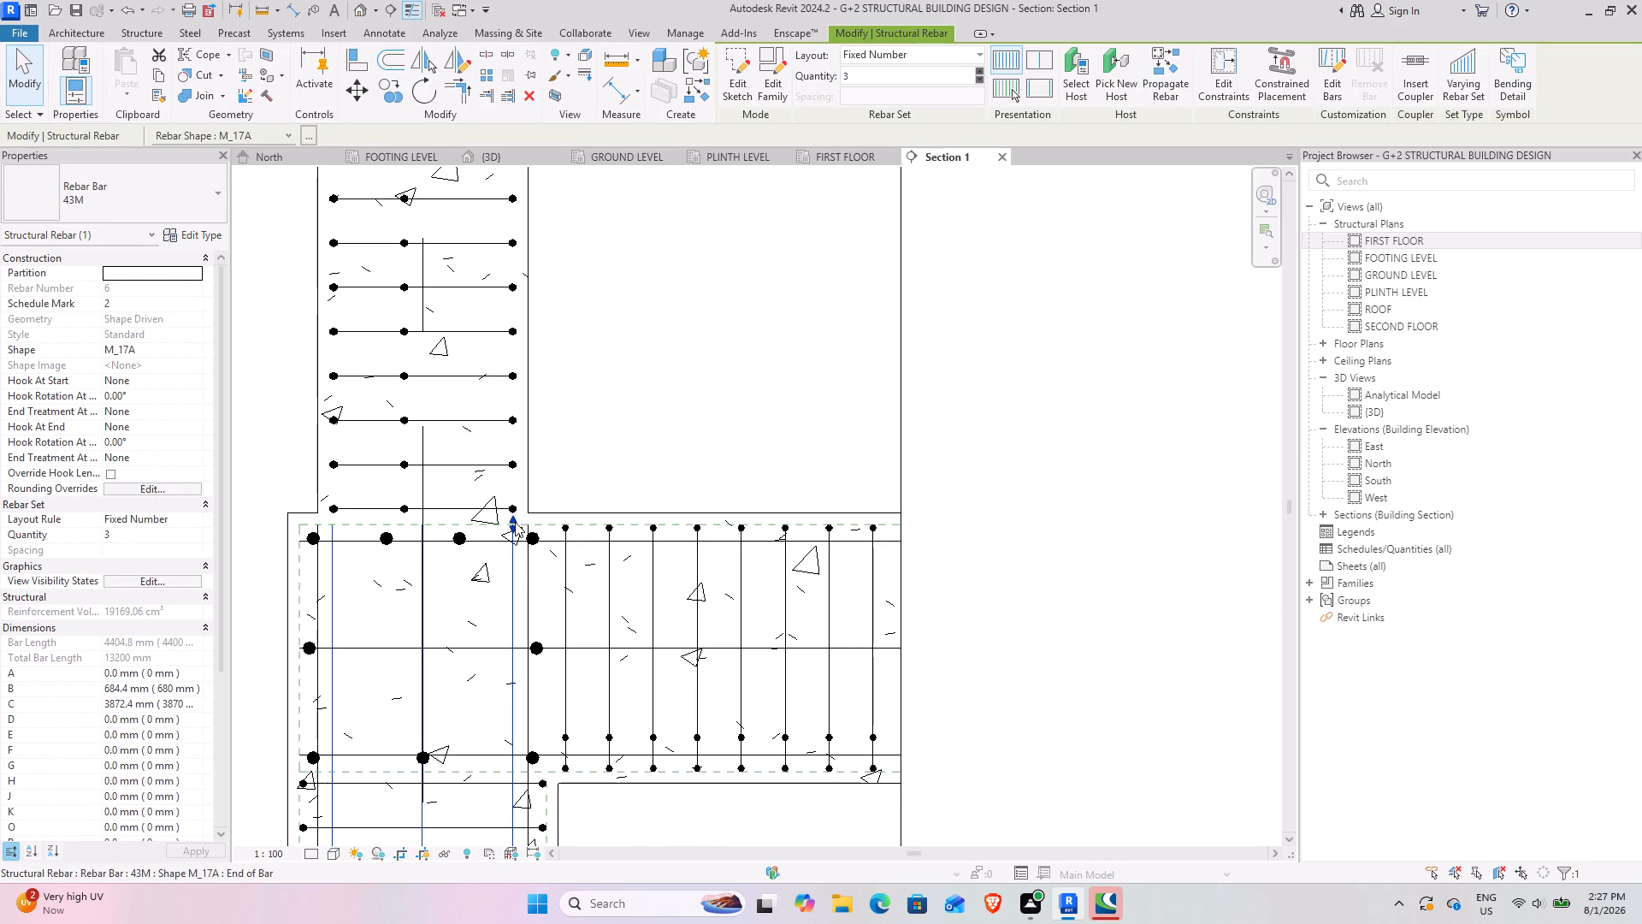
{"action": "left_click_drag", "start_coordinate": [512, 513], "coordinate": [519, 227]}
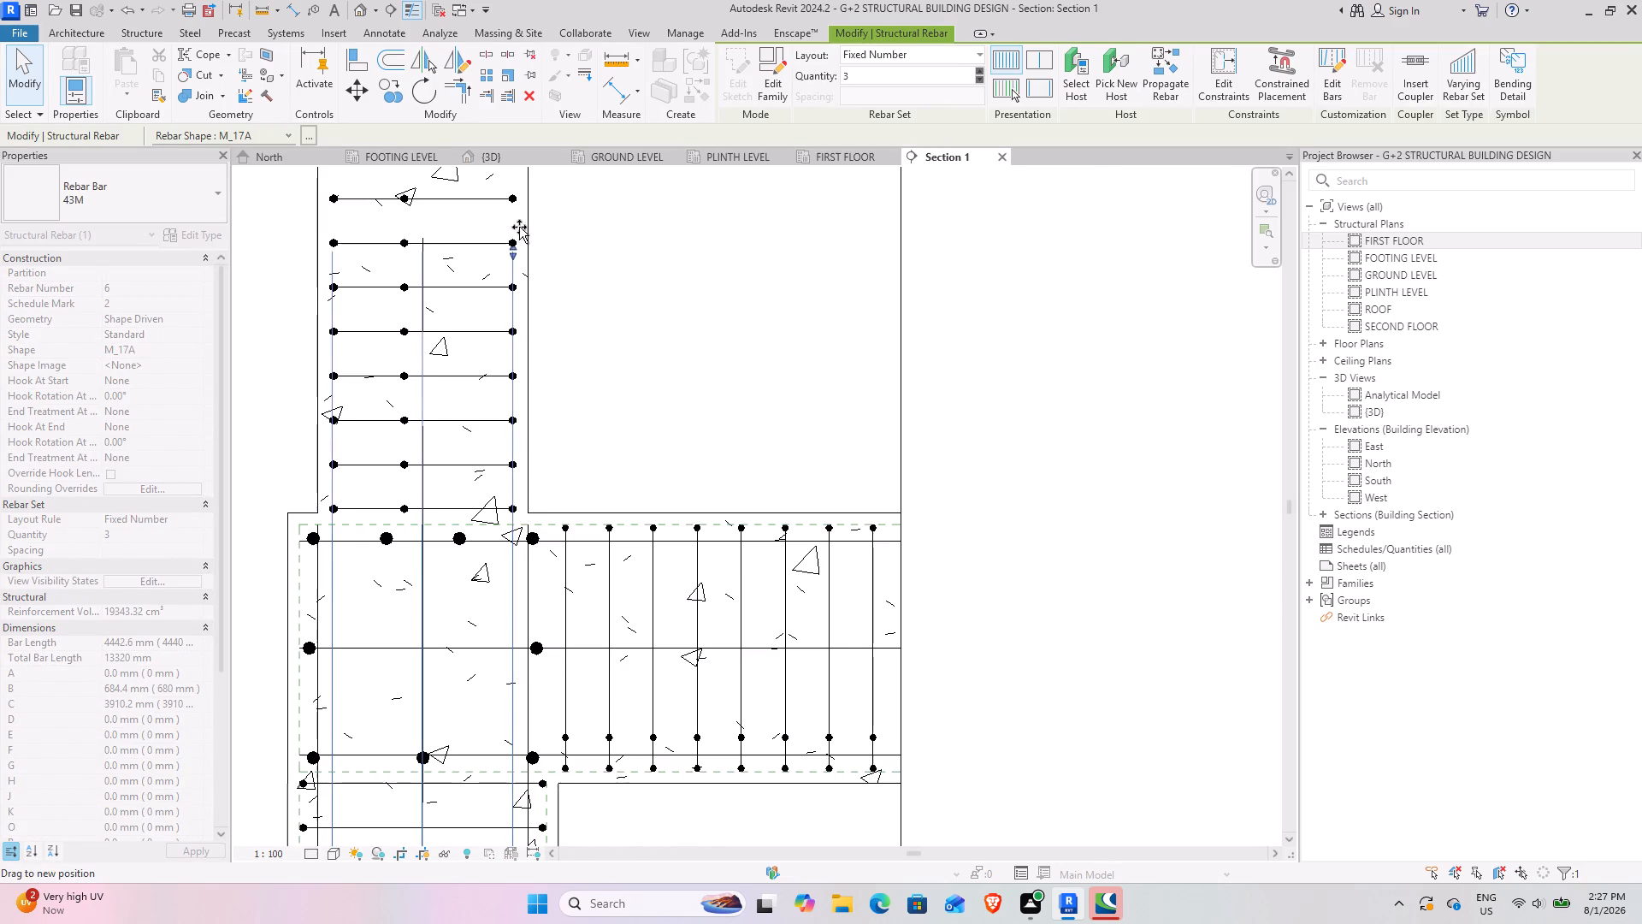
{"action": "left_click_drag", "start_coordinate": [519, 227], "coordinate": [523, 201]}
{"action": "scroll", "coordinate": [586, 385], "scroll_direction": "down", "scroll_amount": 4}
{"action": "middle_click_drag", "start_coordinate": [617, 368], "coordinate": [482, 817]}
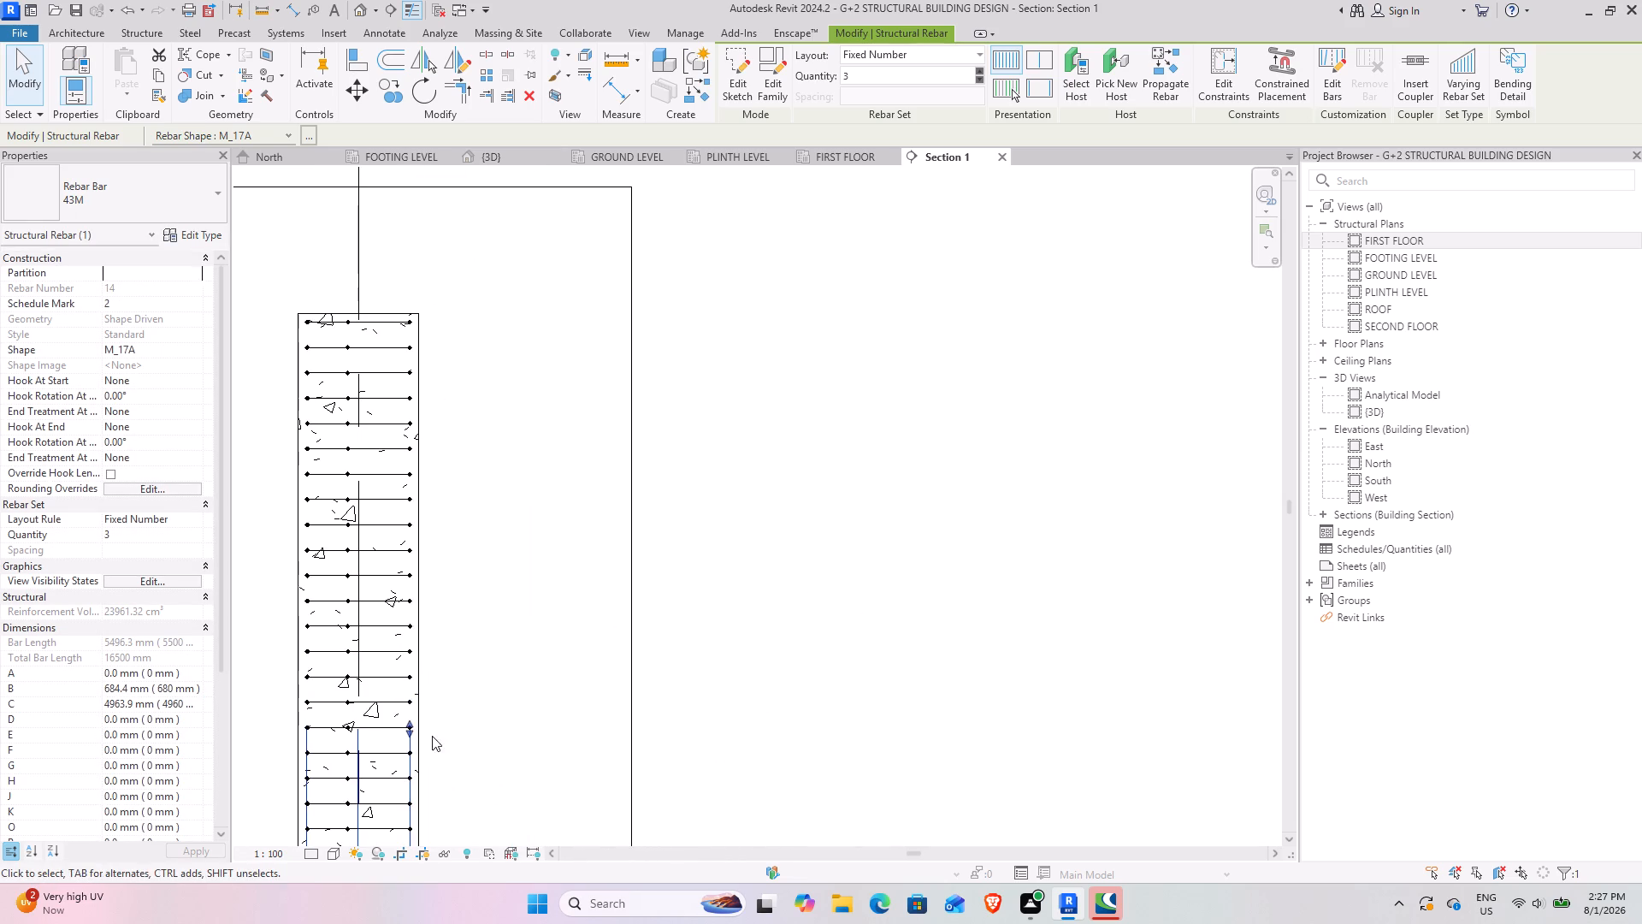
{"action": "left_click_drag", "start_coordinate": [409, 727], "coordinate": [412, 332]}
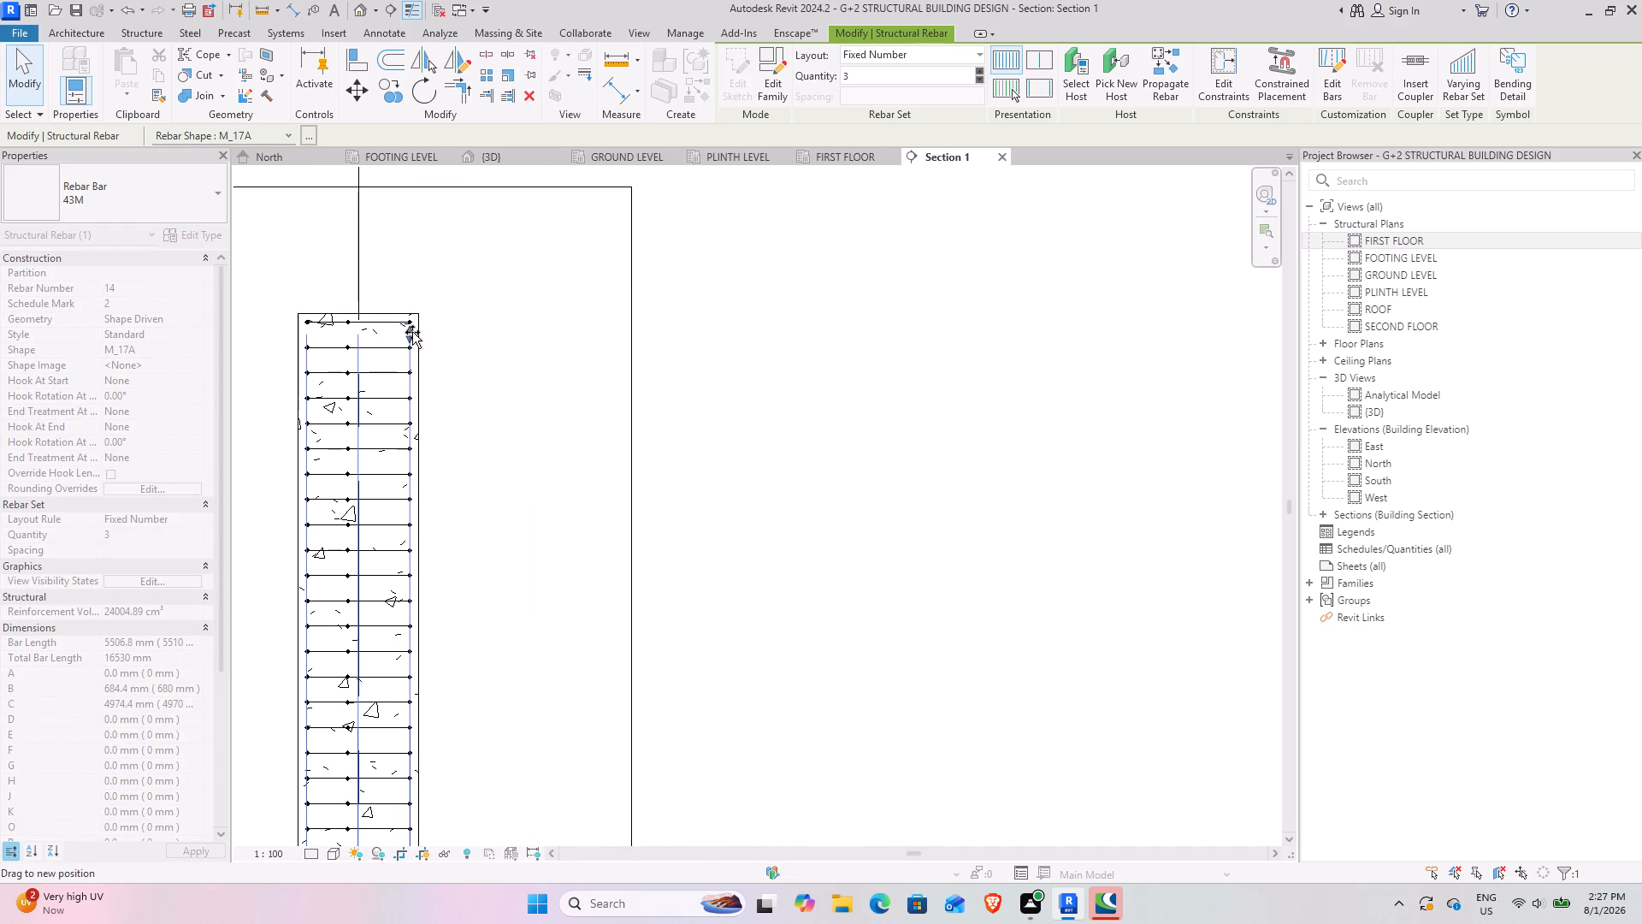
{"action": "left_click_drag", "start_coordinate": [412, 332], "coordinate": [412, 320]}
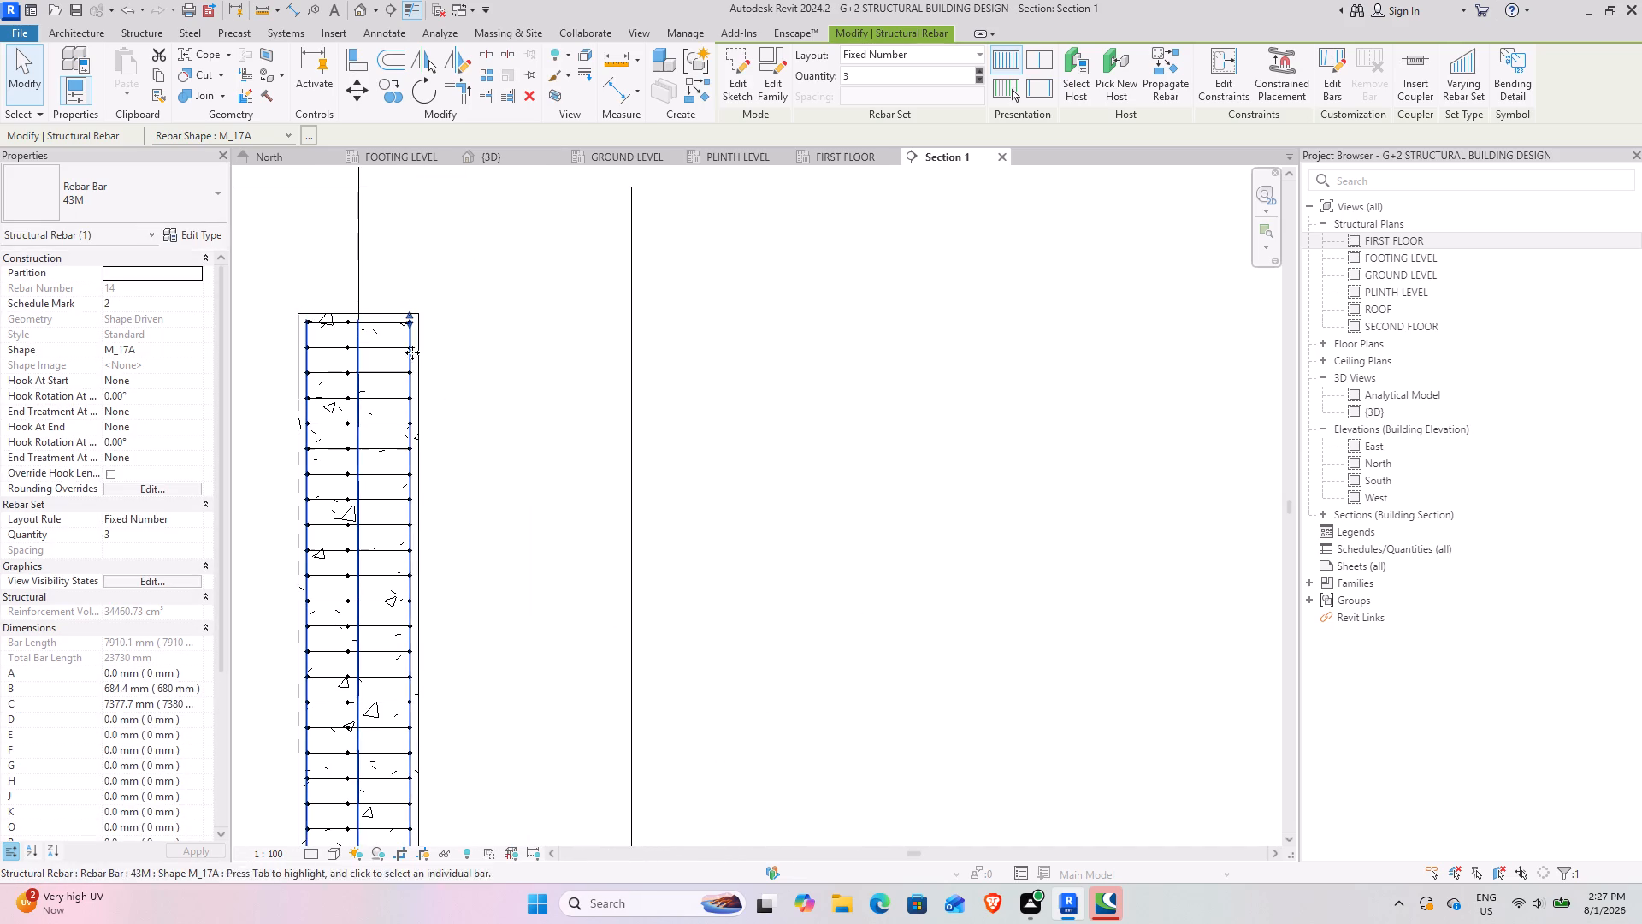
Examine in the 3D view how the extended 43M bars sit relative to the upper column's faces and the beam junction.
{"action": "left_click", "coordinate": [523, 151]}
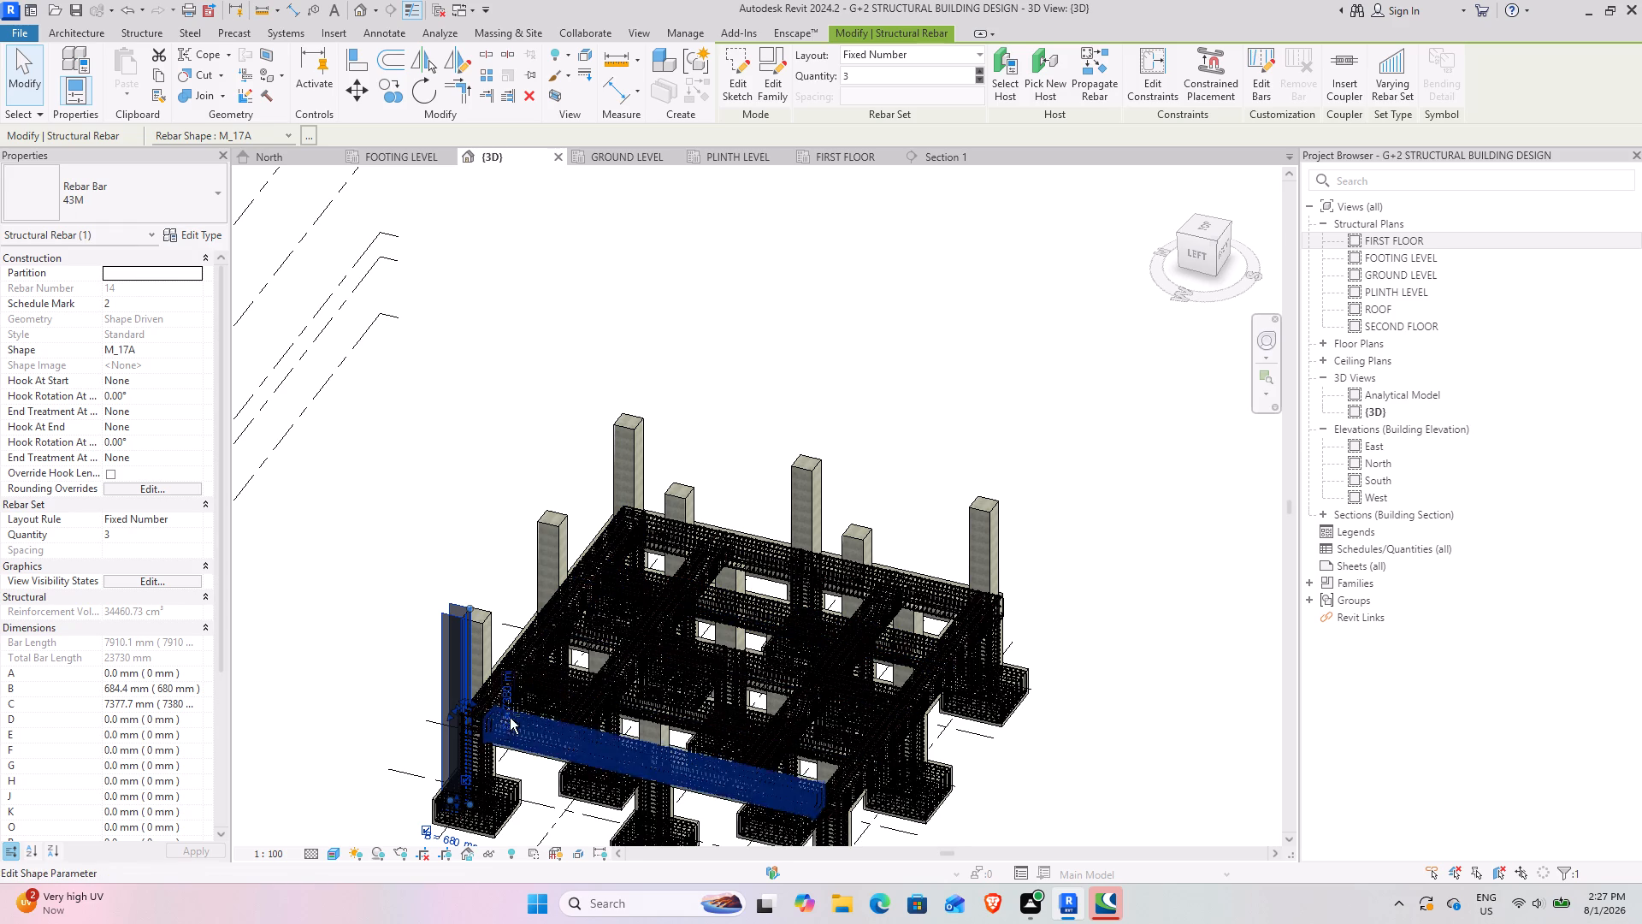
{"action": "middle_click_drag", "start_coordinate": [501, 718], "coordinate": [652, 654], "text": "shift"}
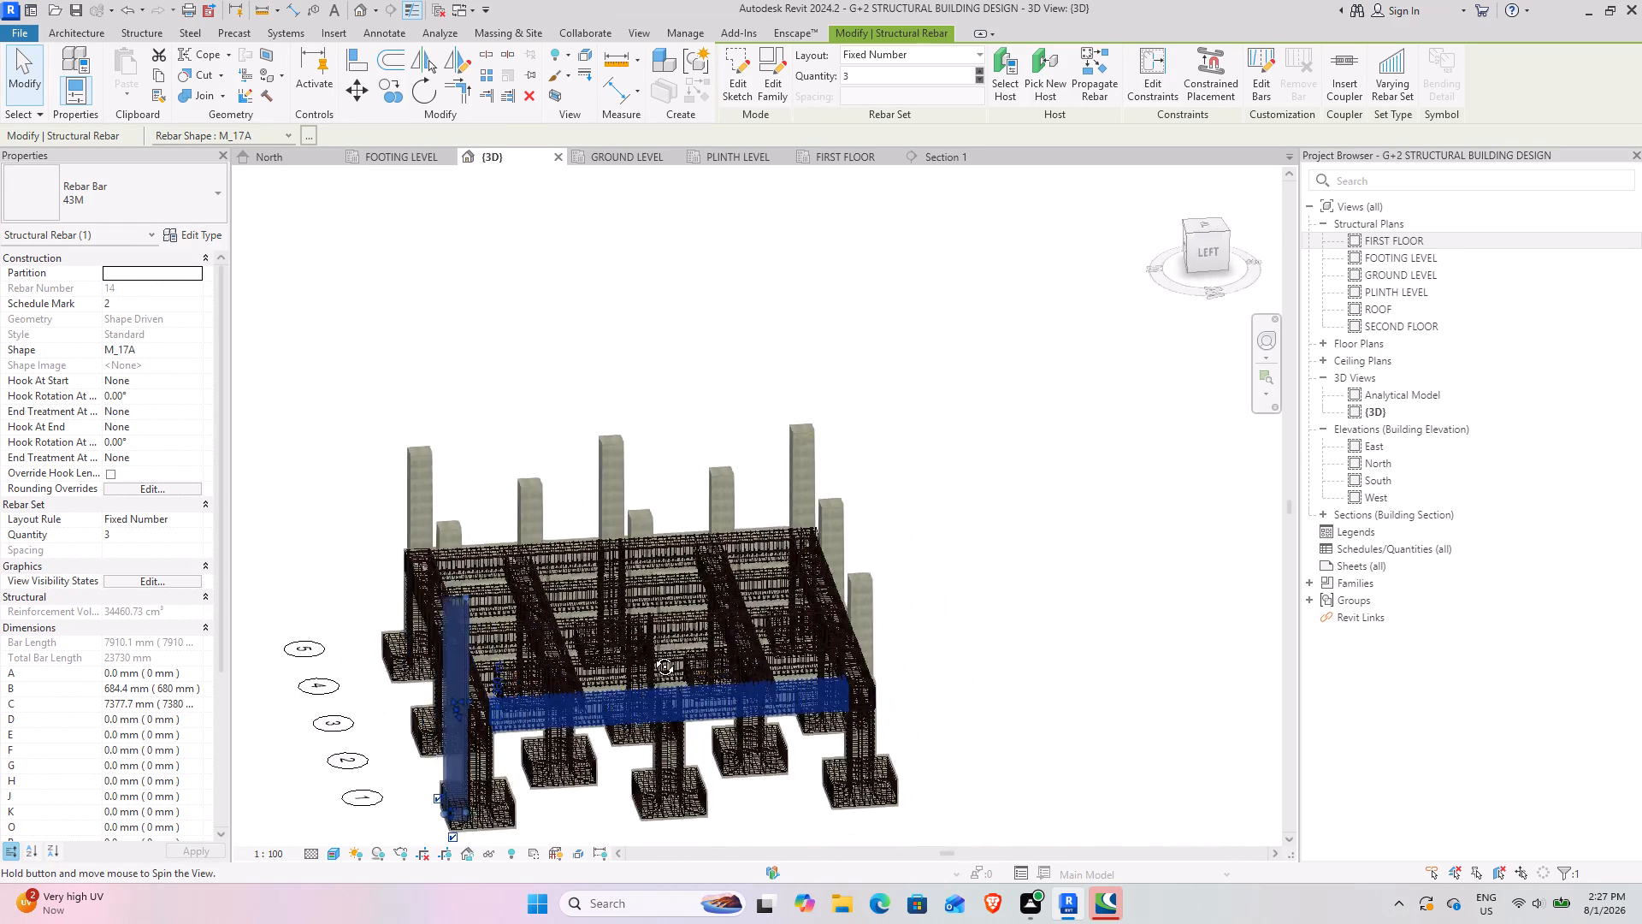
{"action": "middle_click_drag", "start_coordinate": [652, 654], "coordinate": [783, 630], "text": "shift"}
{"action": "left_click", "coordinate": [751, 785]}
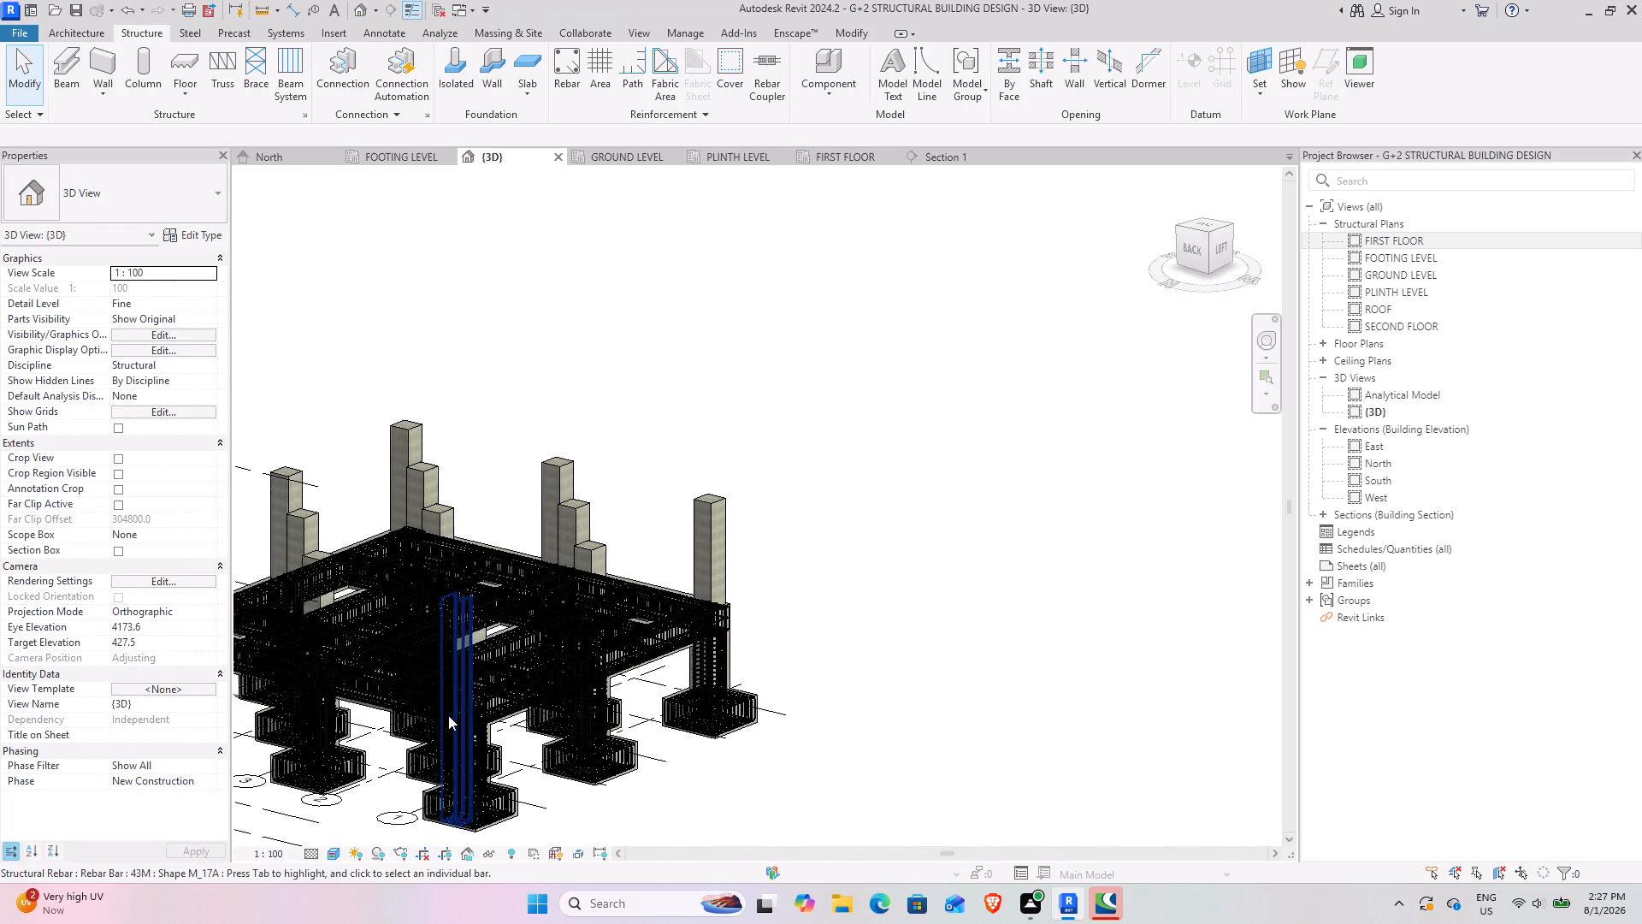
{"action": "middle_click_drag", "start_coordinate": [551, 679], "coordinate": [631, 494], "text": "shift"}
{"action": "scroll", "coordinate": [428, 626], "scroll_direction": "up", "scroll_amount": 2}
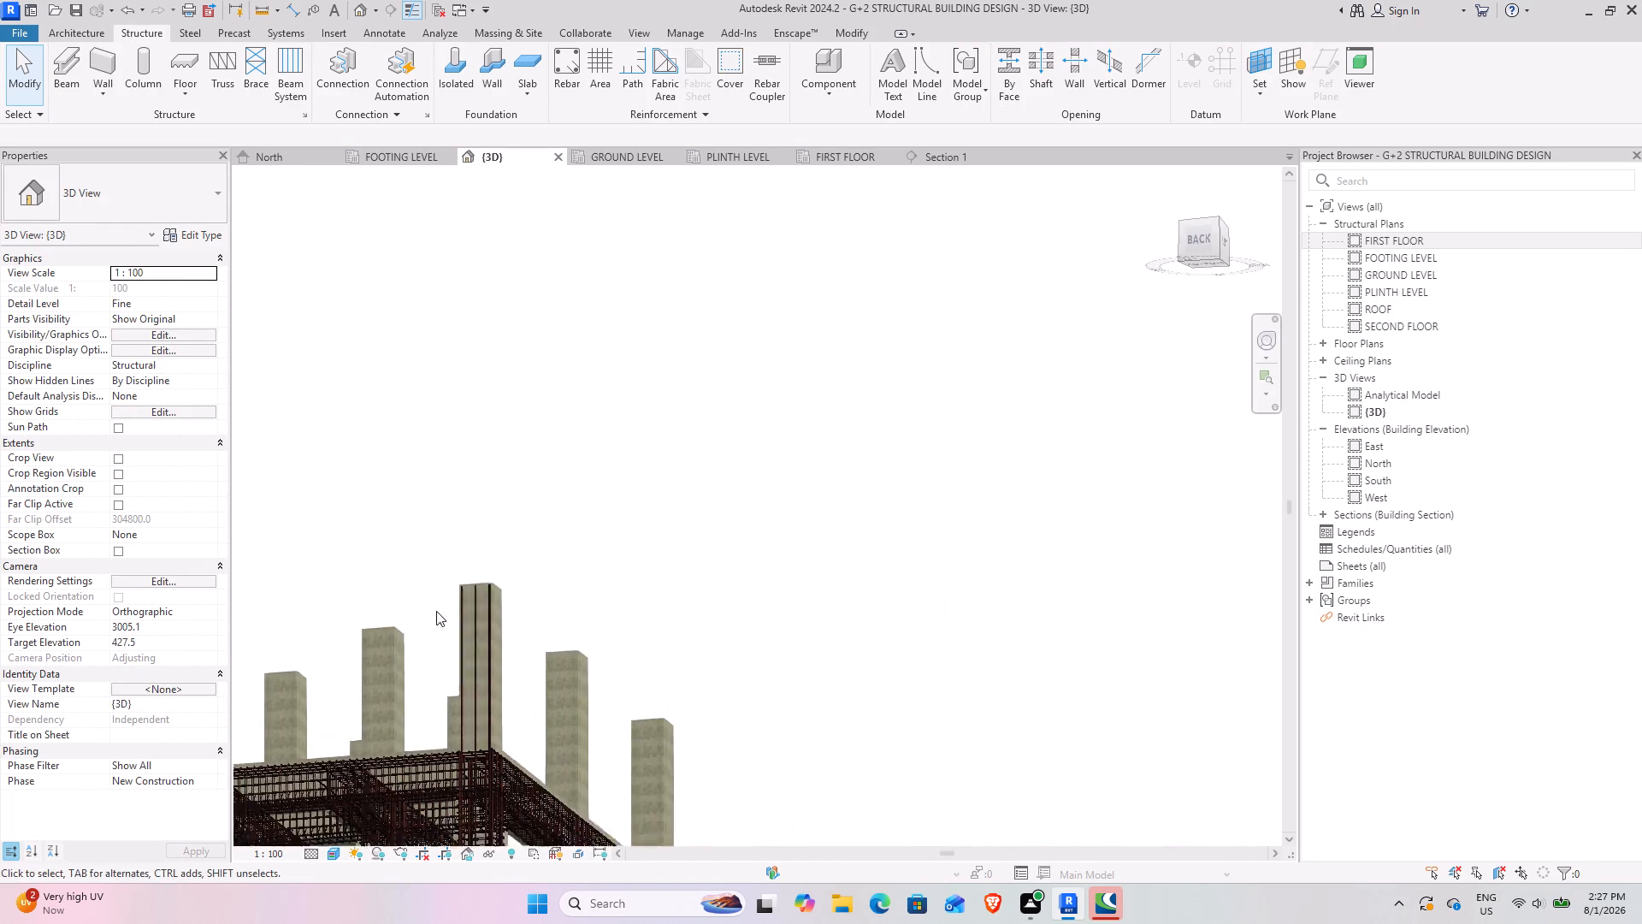
{"action": "scroll", "coordinate": [436, 611], "scroll_direction": "up", "scroll_amount": 10}
{"action": "scroll", "coordinate": [482, 658], "scroll_direction": "up", "scroll_amount": 1, "text": "shift"}
{"action": "middle_click_drag", "start_coordinate": [482, 658], "coordinate": [501, 679], "text": "shift"}
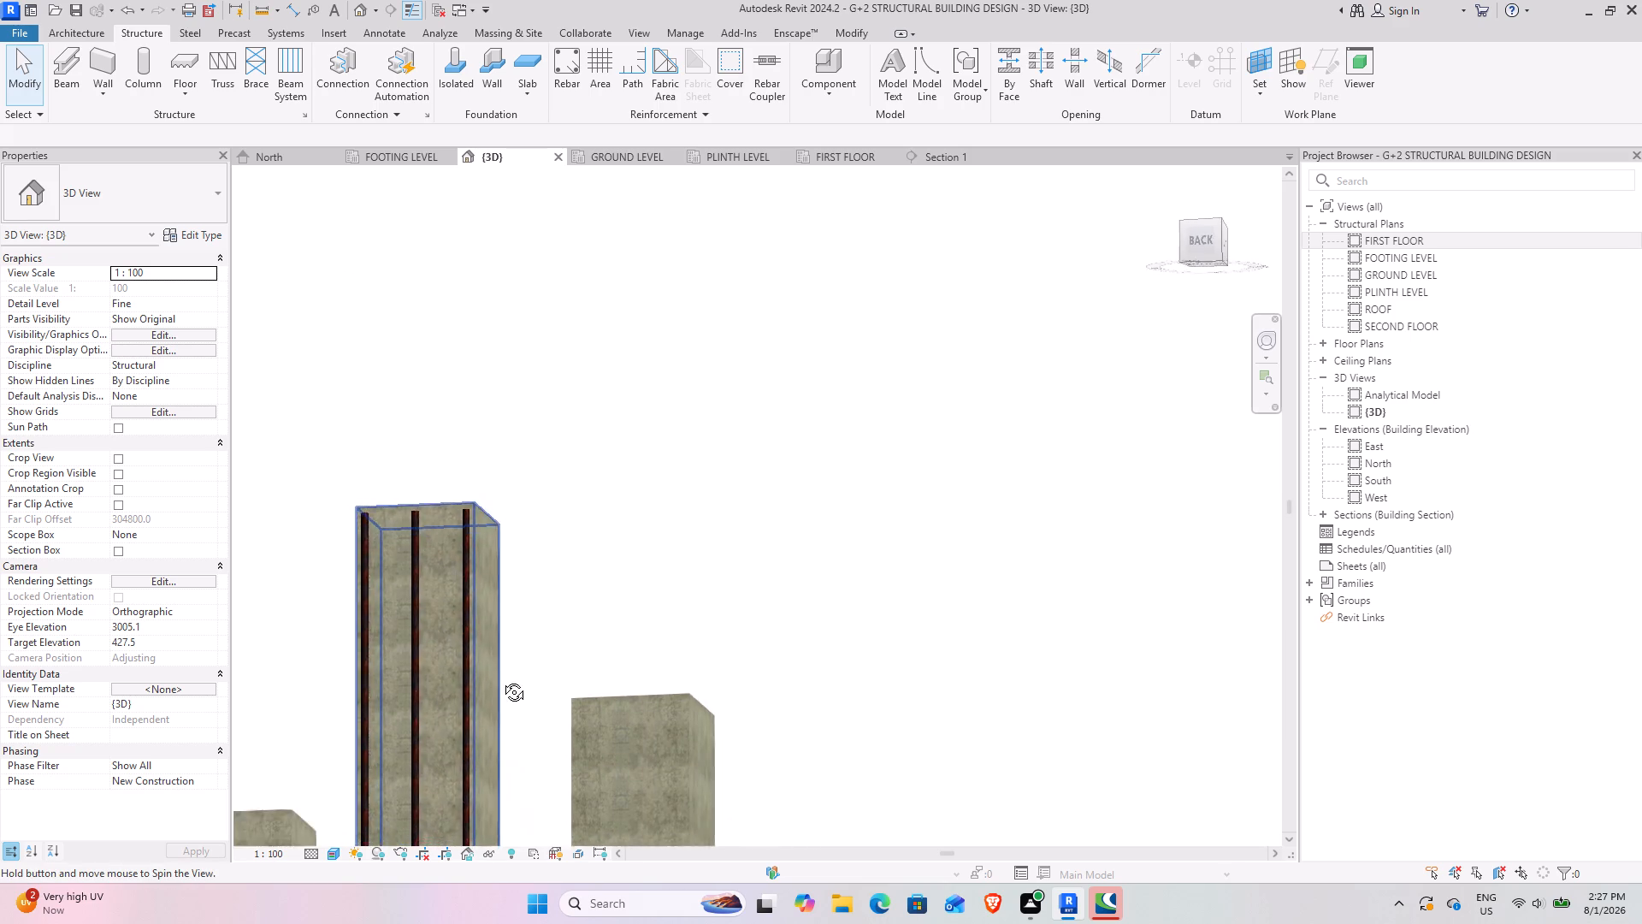
{"action": "middle_click_drag", "start_coordinate": [501, 679], "coordinate": [553, 724], "text": "shift"}
{"action": "middle_click_drag", "start_coordinate": [501, 740], "coordinate": [588, 370]}
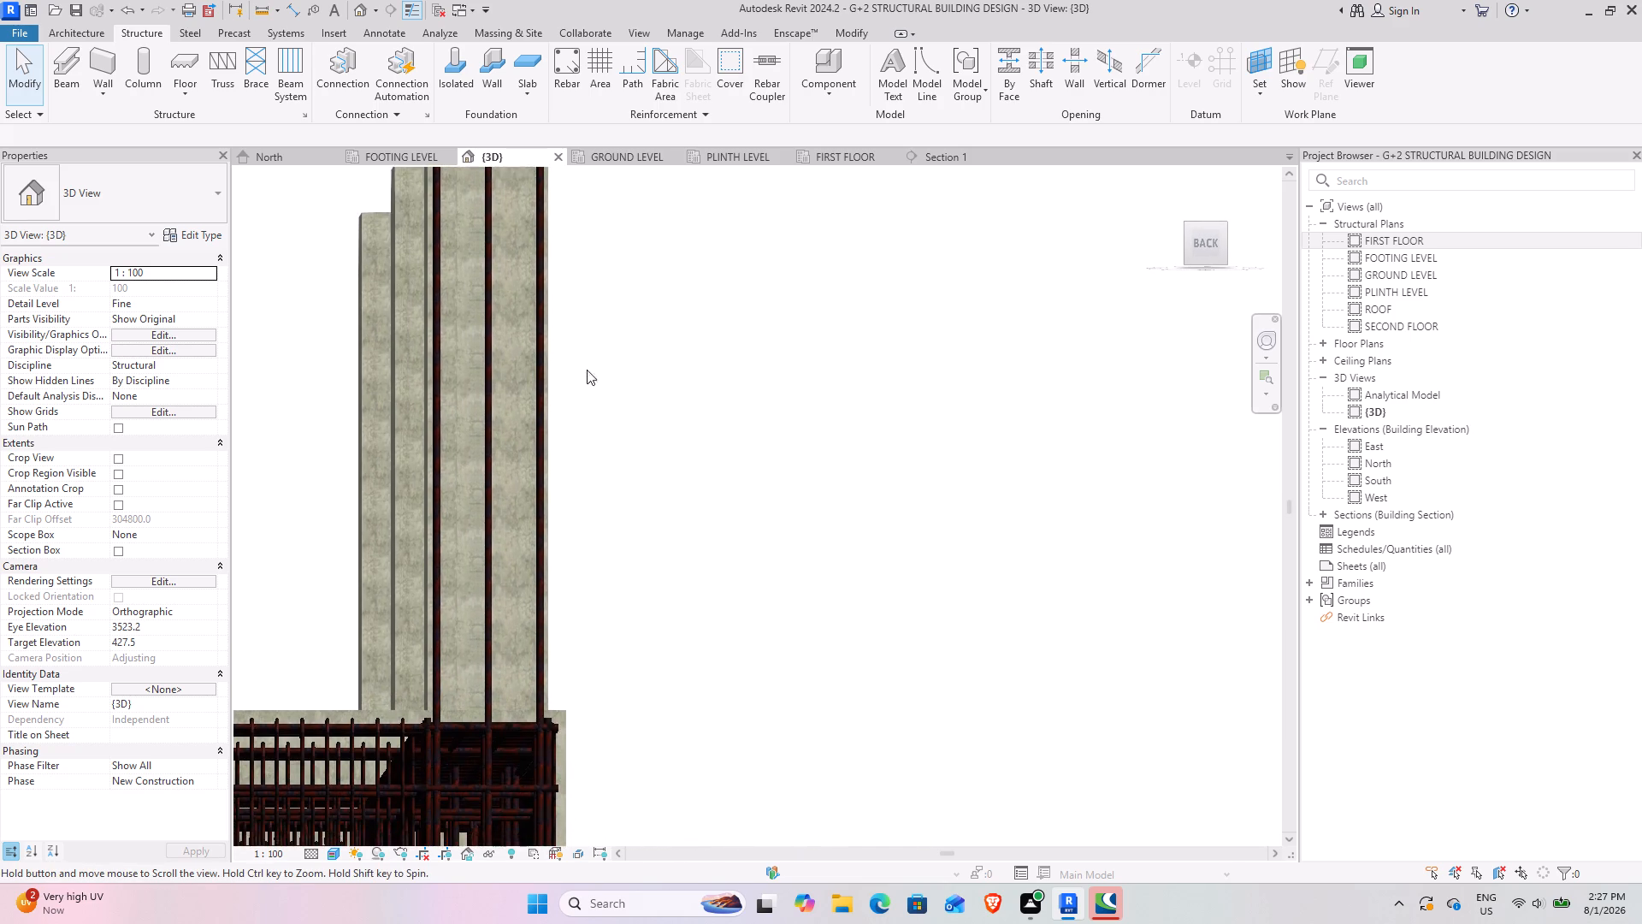
{"action": "scroll", "coordinate": [580, 649], "scroll_direction": "down", "scroll_amount": 2}
{"action": "middle_click_drag", "start_coordinate": [593, 683], "coordinate": [574, 595], "text": "shift"}
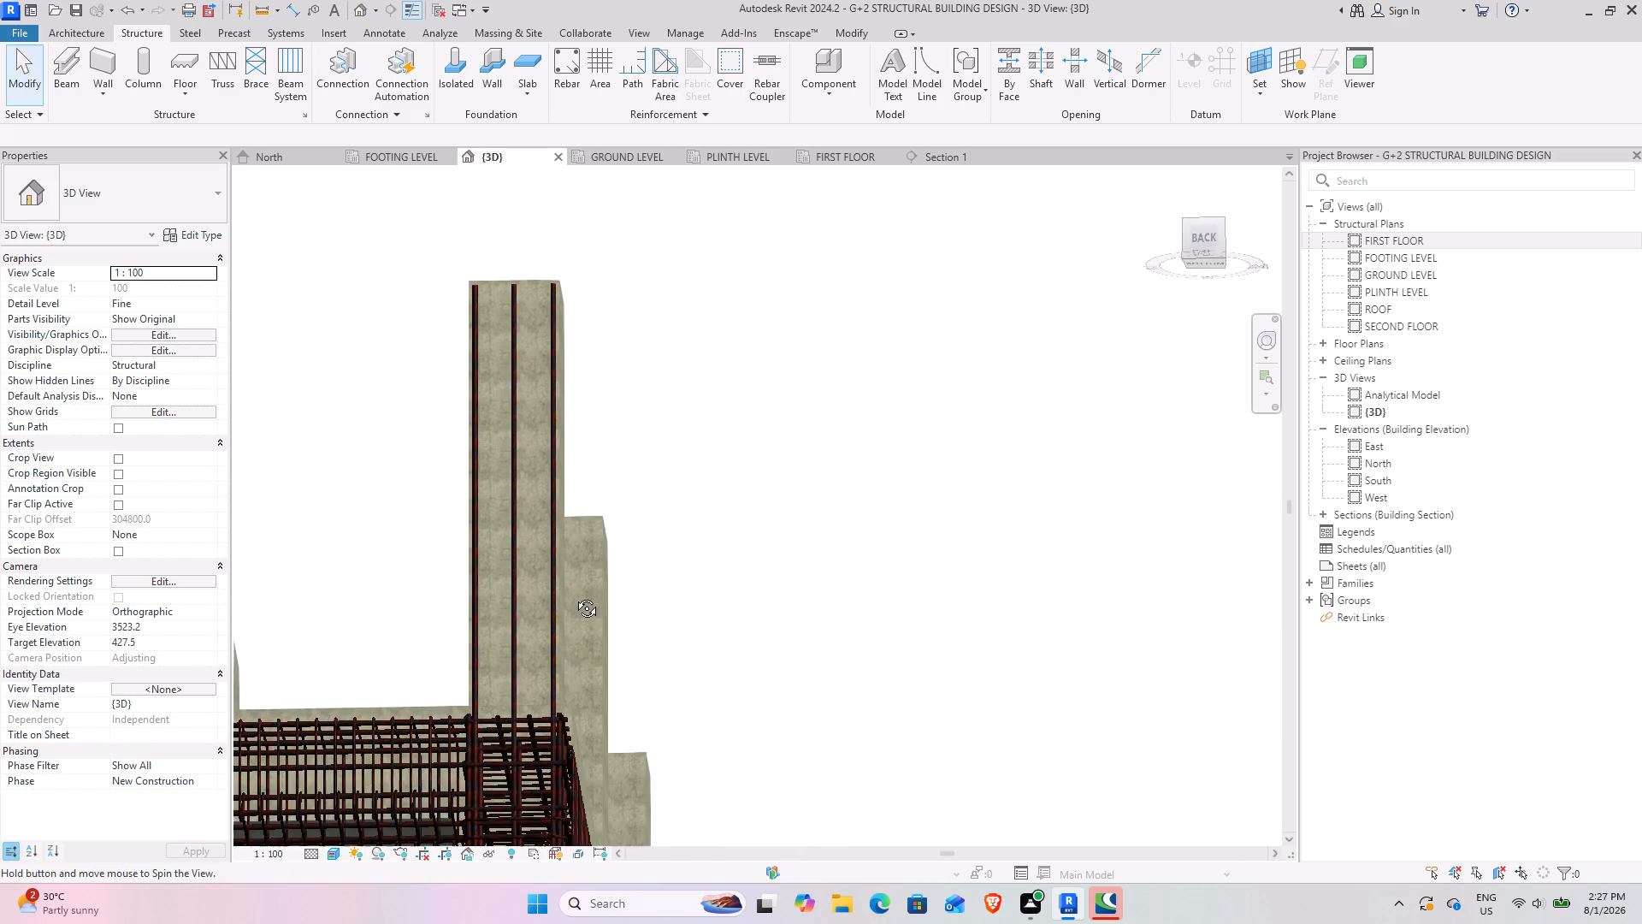
{"action": "middle_click_drag", "start_coordinate": [574, 595], "coordinate": [554, 551], "text": "shift"}
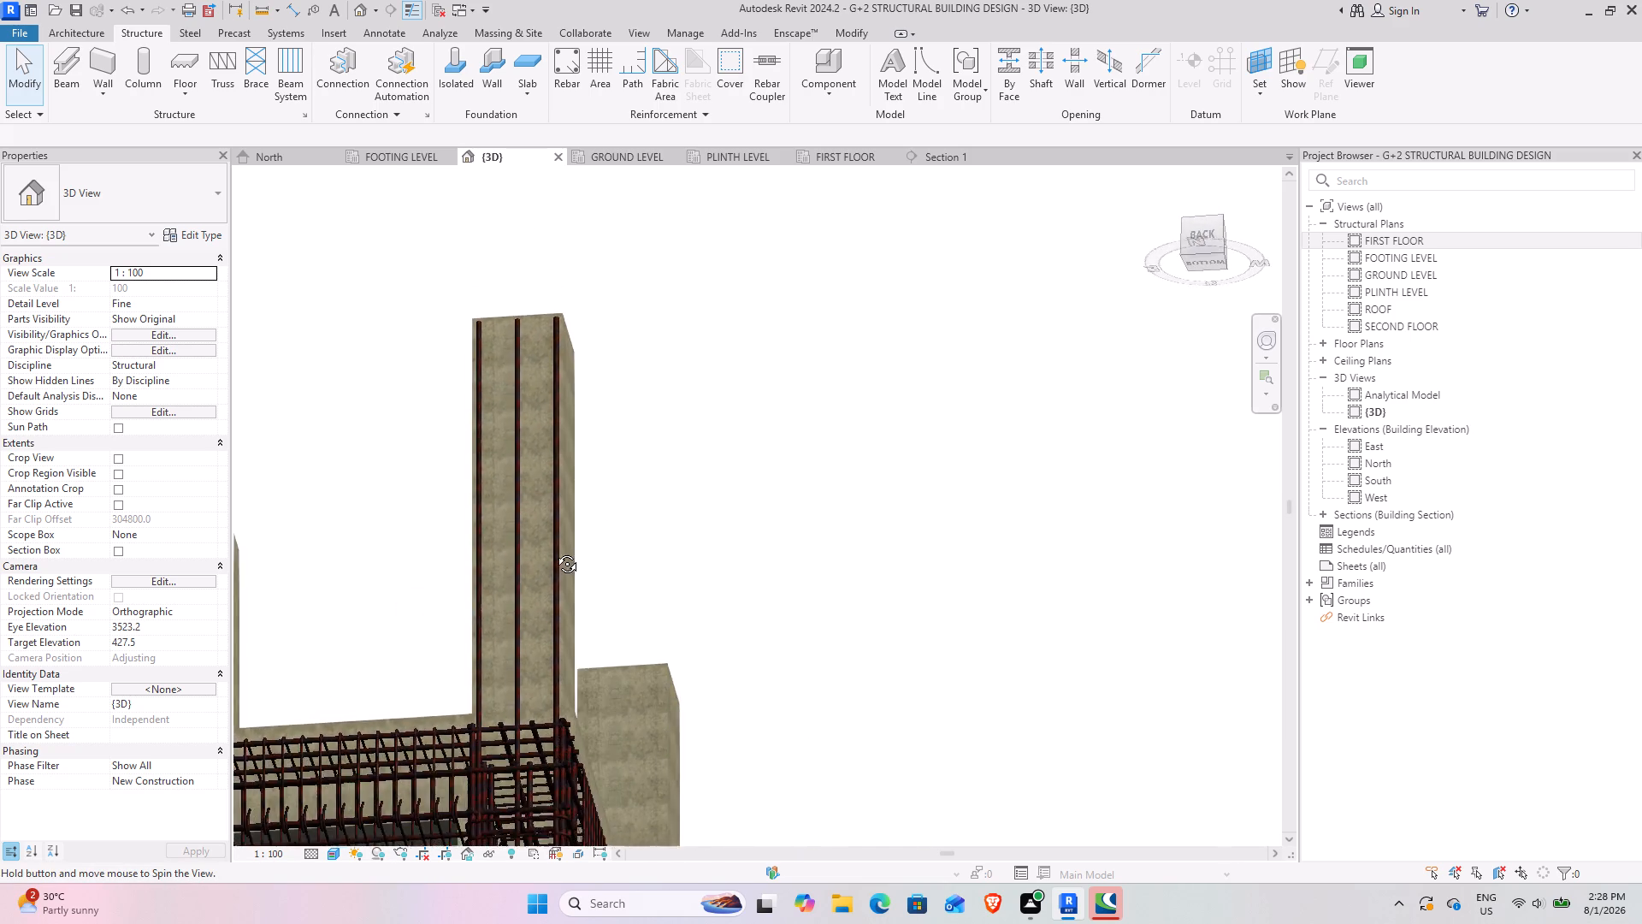
{"action": "middle_click_drag", "start_coordinate": [554, 551], "coordinate": [570, 665], "text": "shift"}
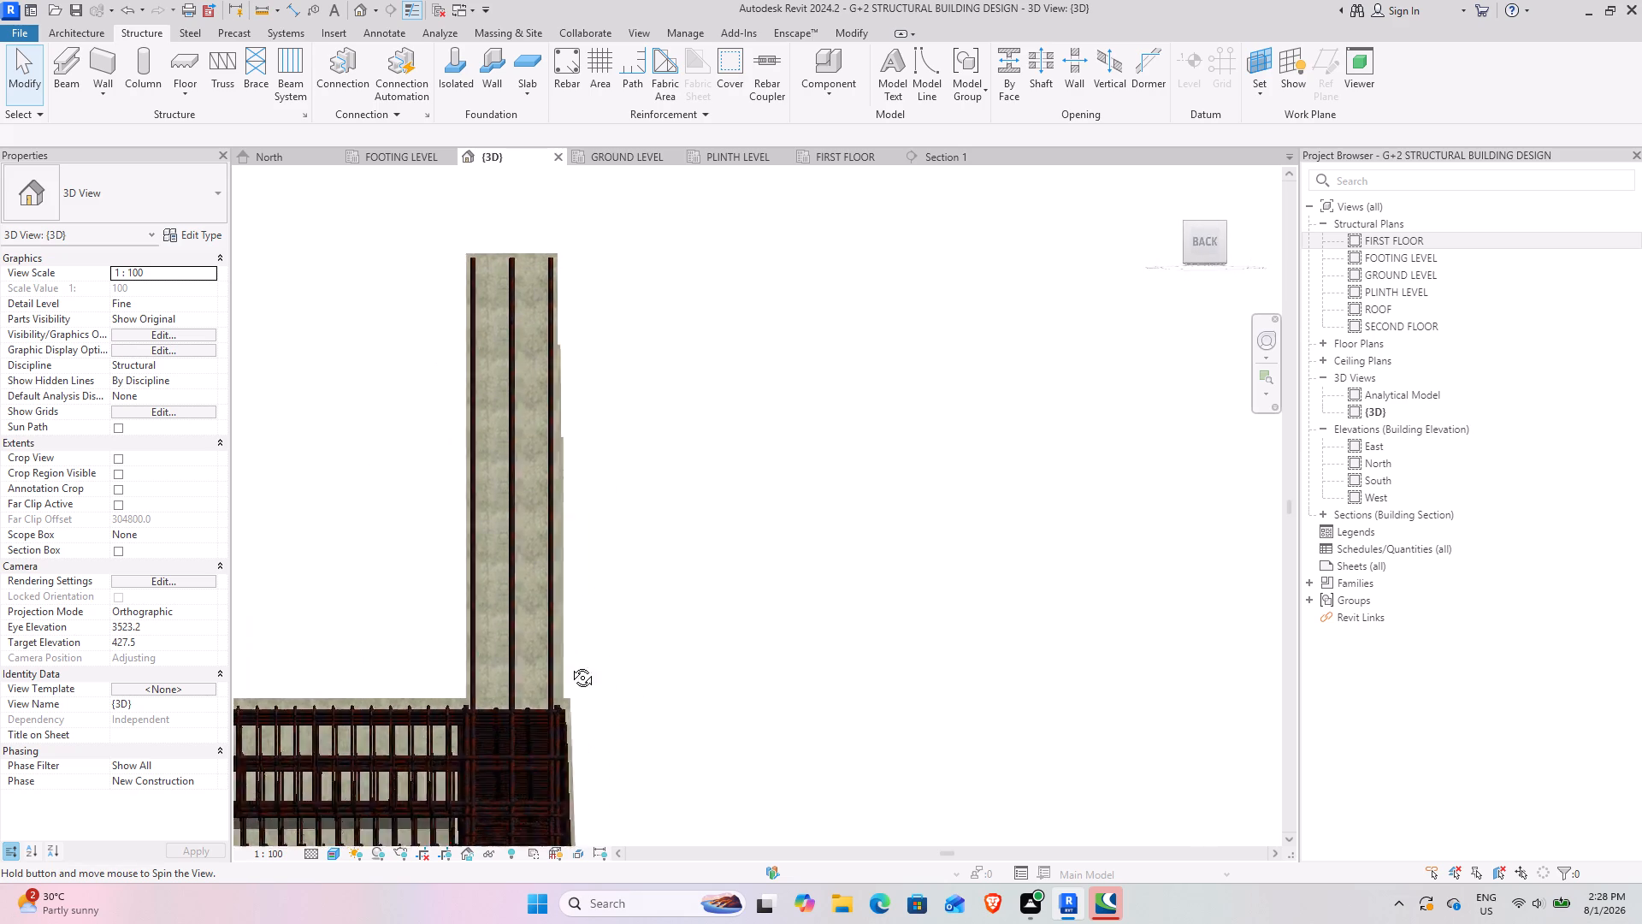
{"action": "middle_click_drag", "start_coordinate": [570, 665], "coordinate": [406, 690], "text": "shift"}
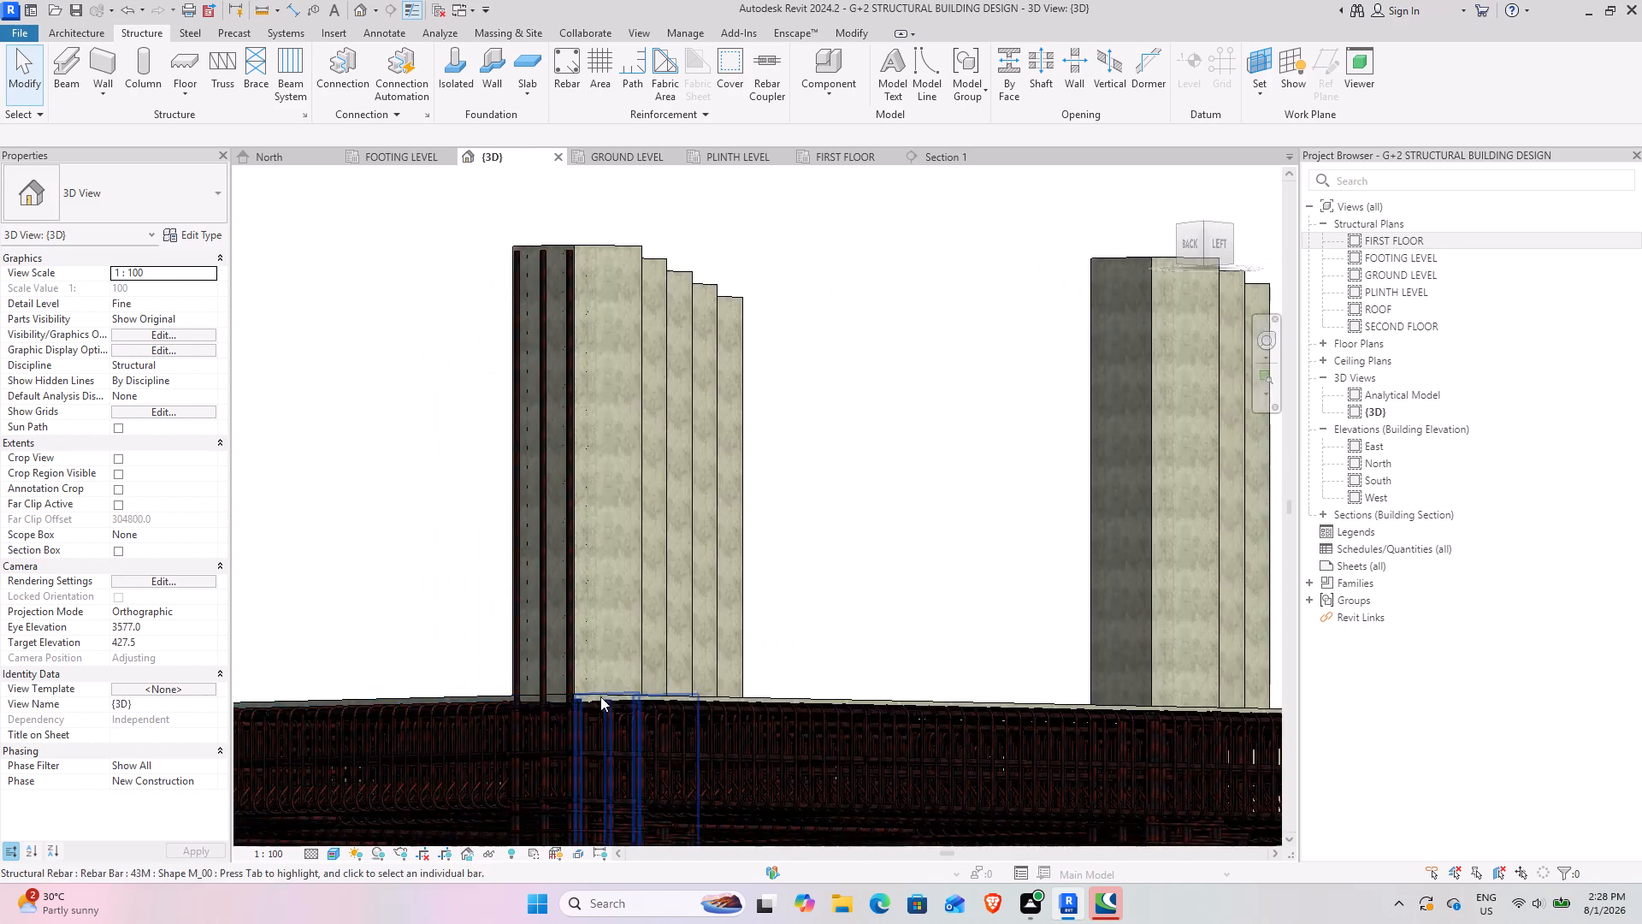
{"action": "middle_click_drag", "start_coordinate": [605, 685], "coordinate": [631, 471], "text": "shift"}
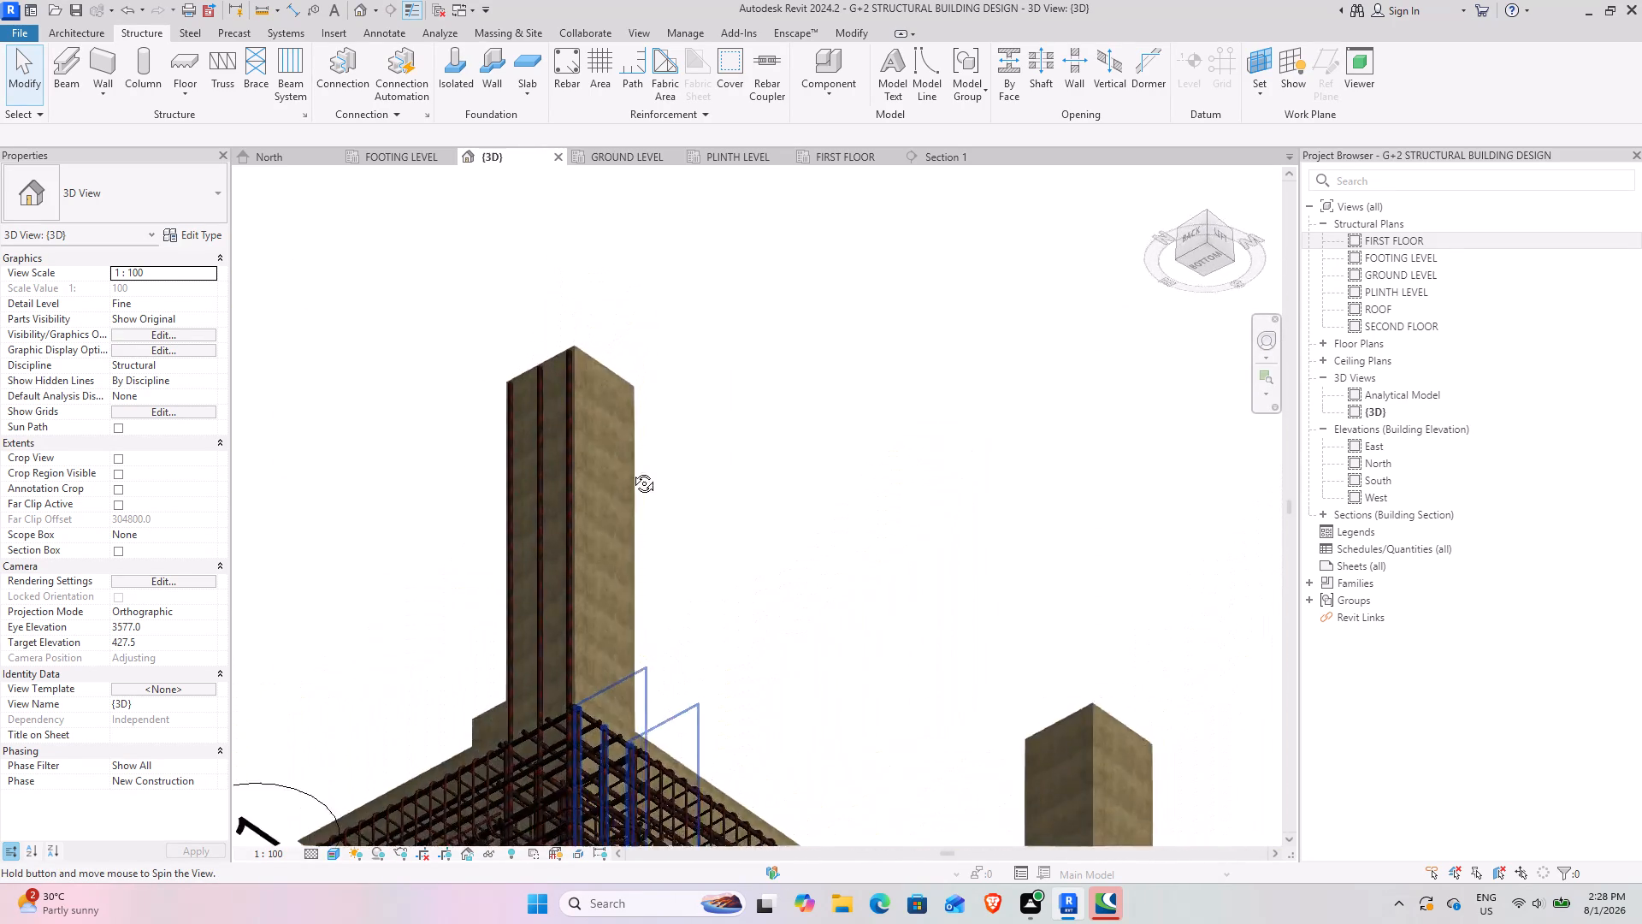
{"action": "middle_click_drag", "start_coordinate": [631, 471], "coordinate": [542, 521], "text": "shift"}
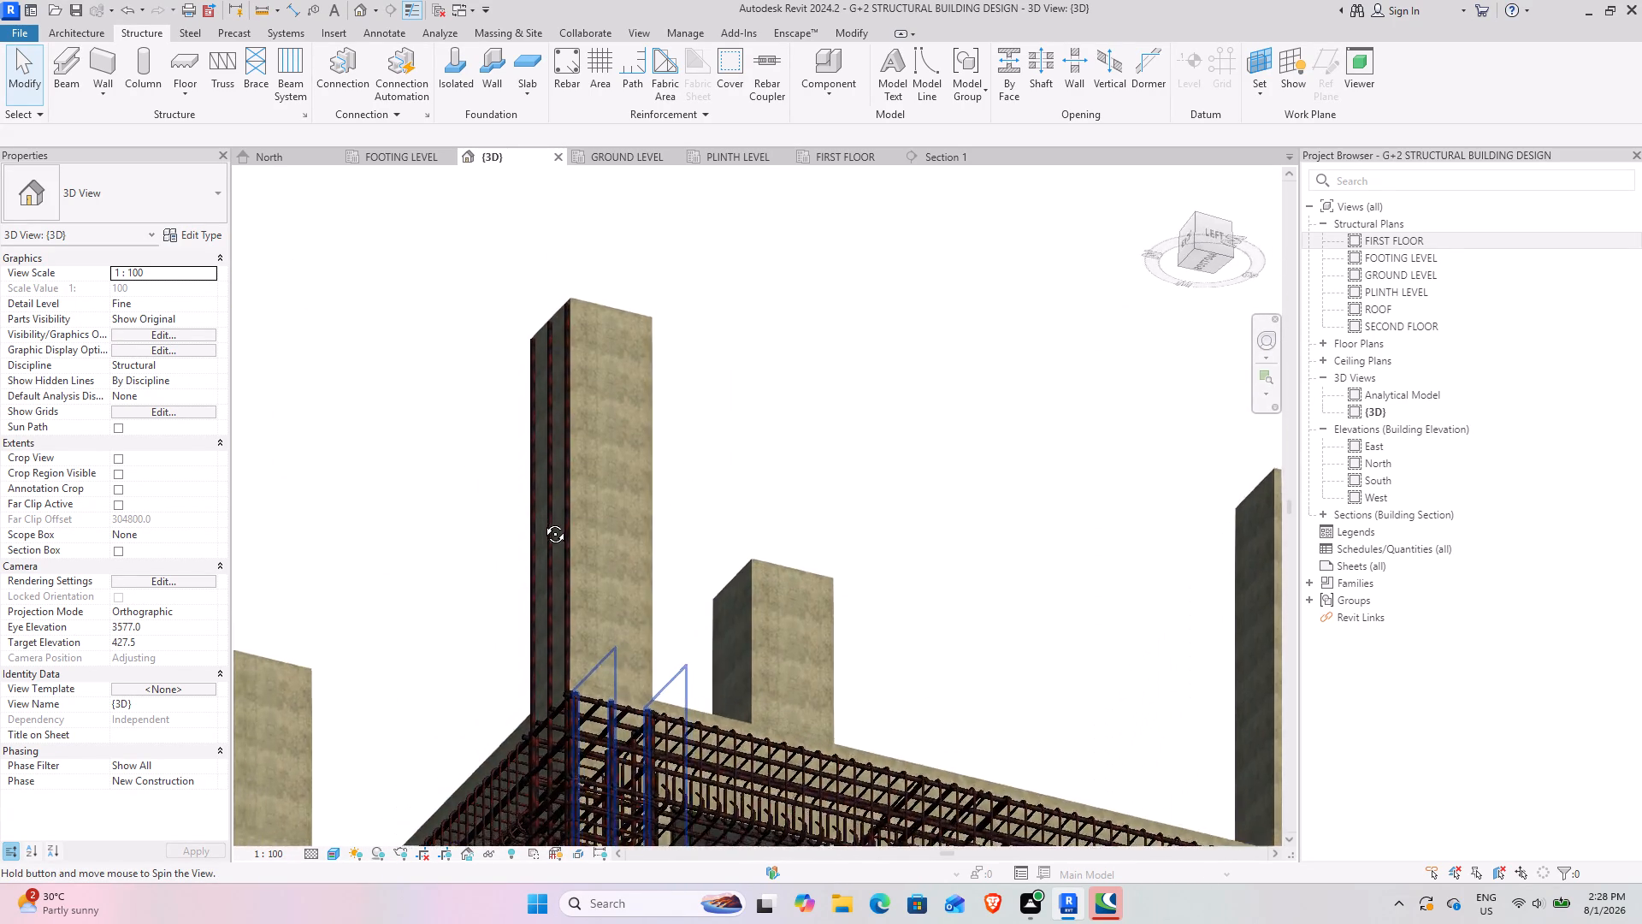
{"action": "middle_click_drag", "start_coordinate": [542, 521], "coordinate": [562, 638], "text": "shift"}
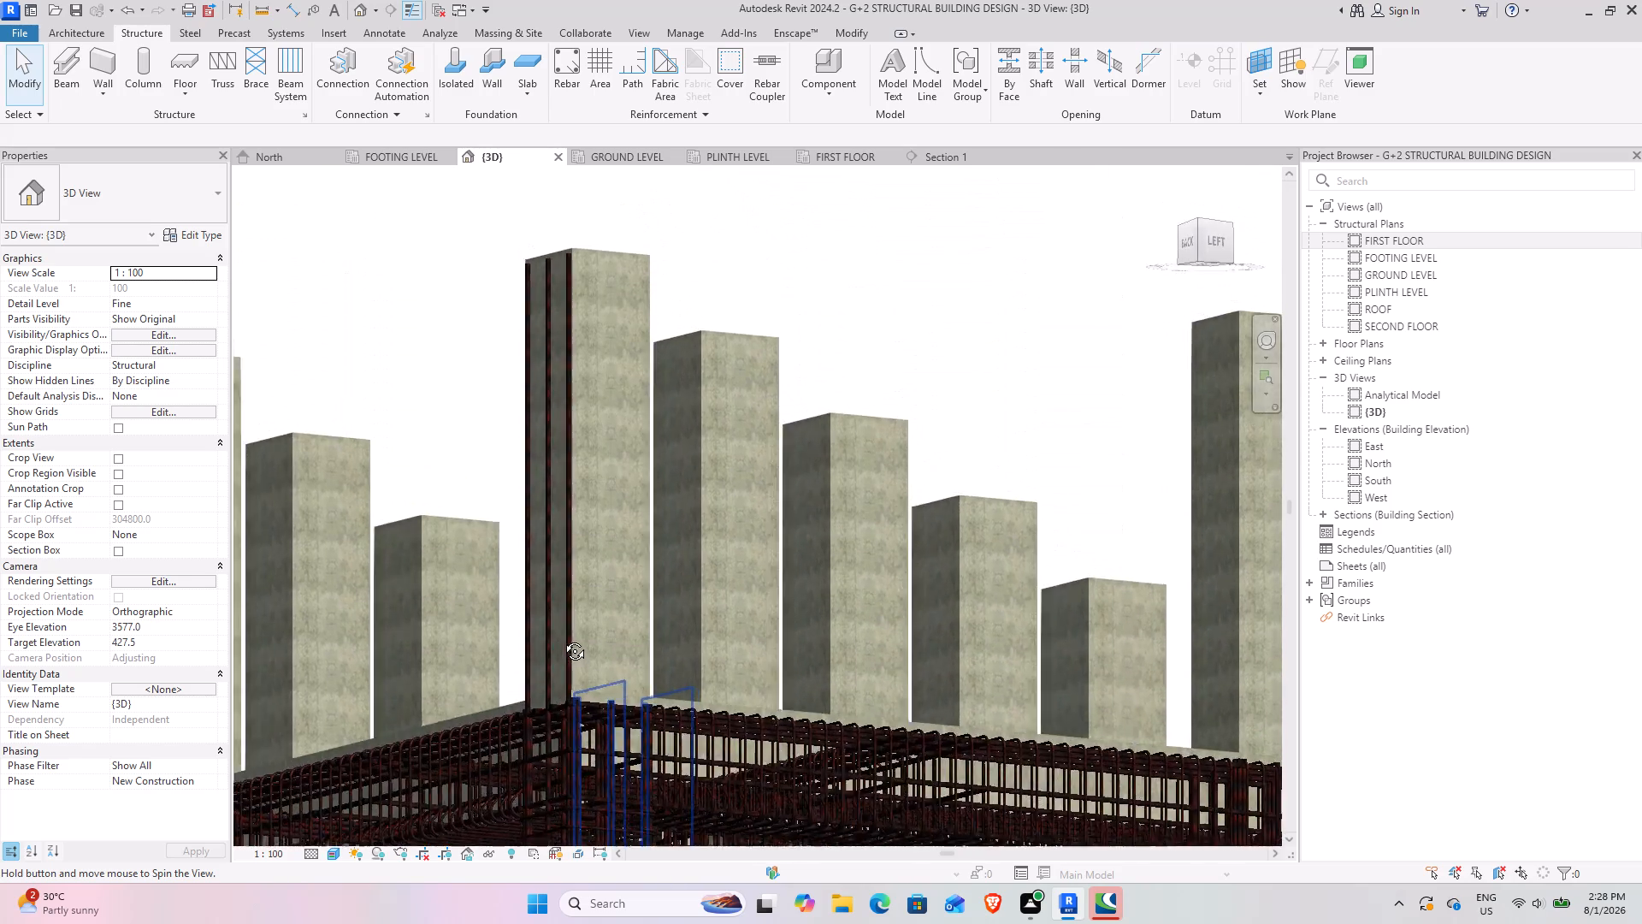
{"action": "middle_click_drag", "start_coordinate": [562, 638], "coordinate": [731, 578], "text": "shift"}
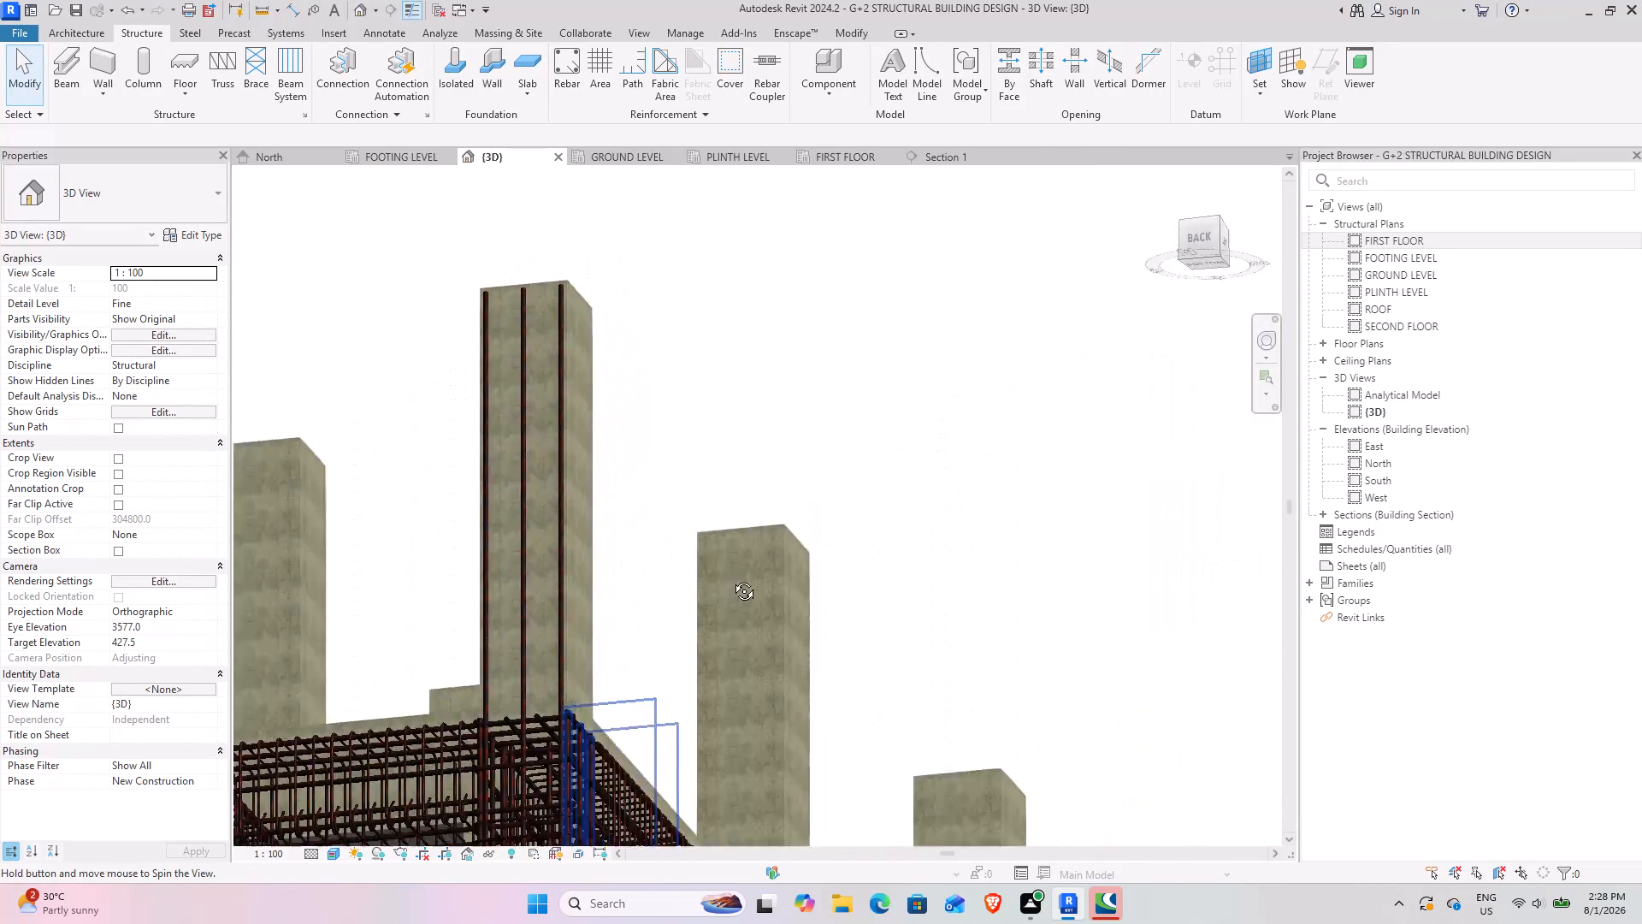
{"action": "middle_click_drag", "start_coordinate": [731, 578], "coordinate": [763, 648], "text": "shift"}
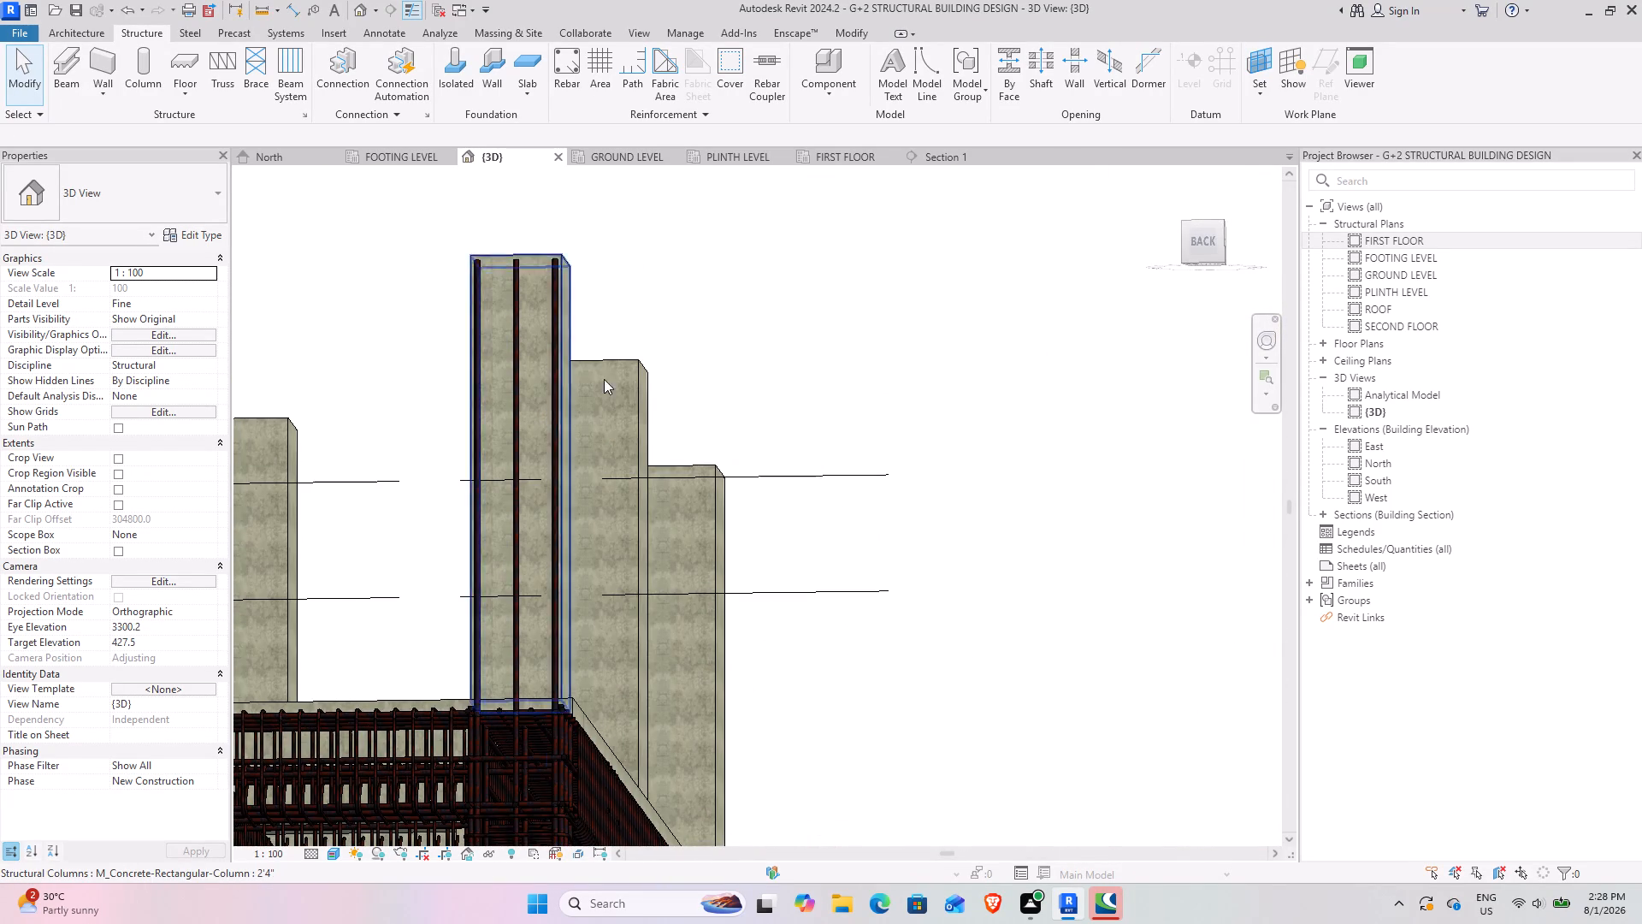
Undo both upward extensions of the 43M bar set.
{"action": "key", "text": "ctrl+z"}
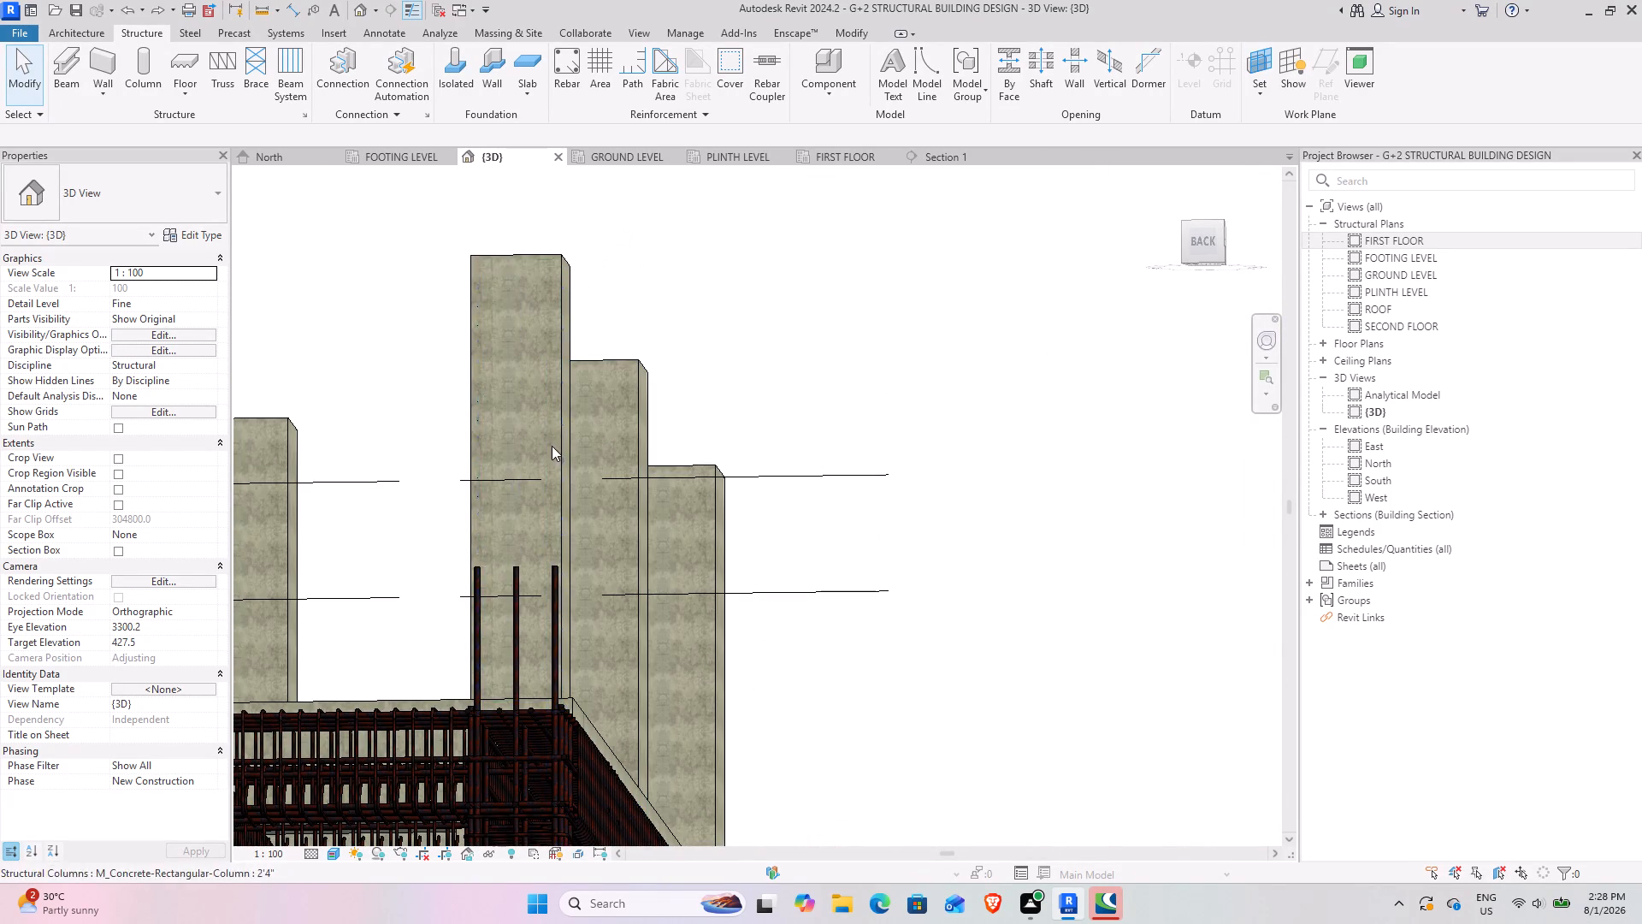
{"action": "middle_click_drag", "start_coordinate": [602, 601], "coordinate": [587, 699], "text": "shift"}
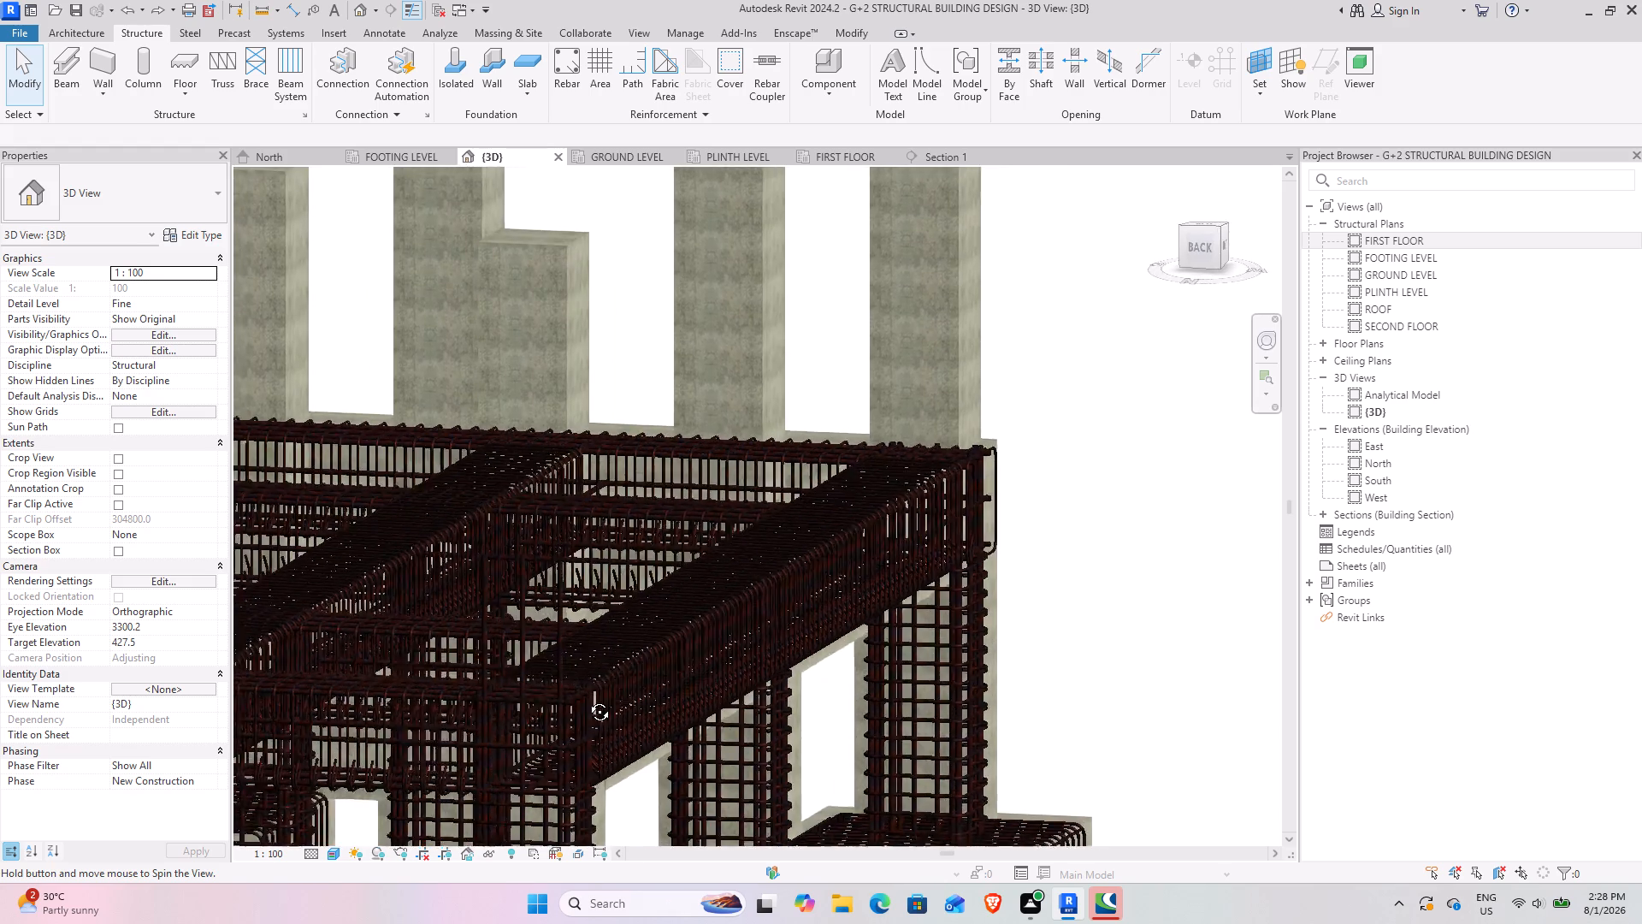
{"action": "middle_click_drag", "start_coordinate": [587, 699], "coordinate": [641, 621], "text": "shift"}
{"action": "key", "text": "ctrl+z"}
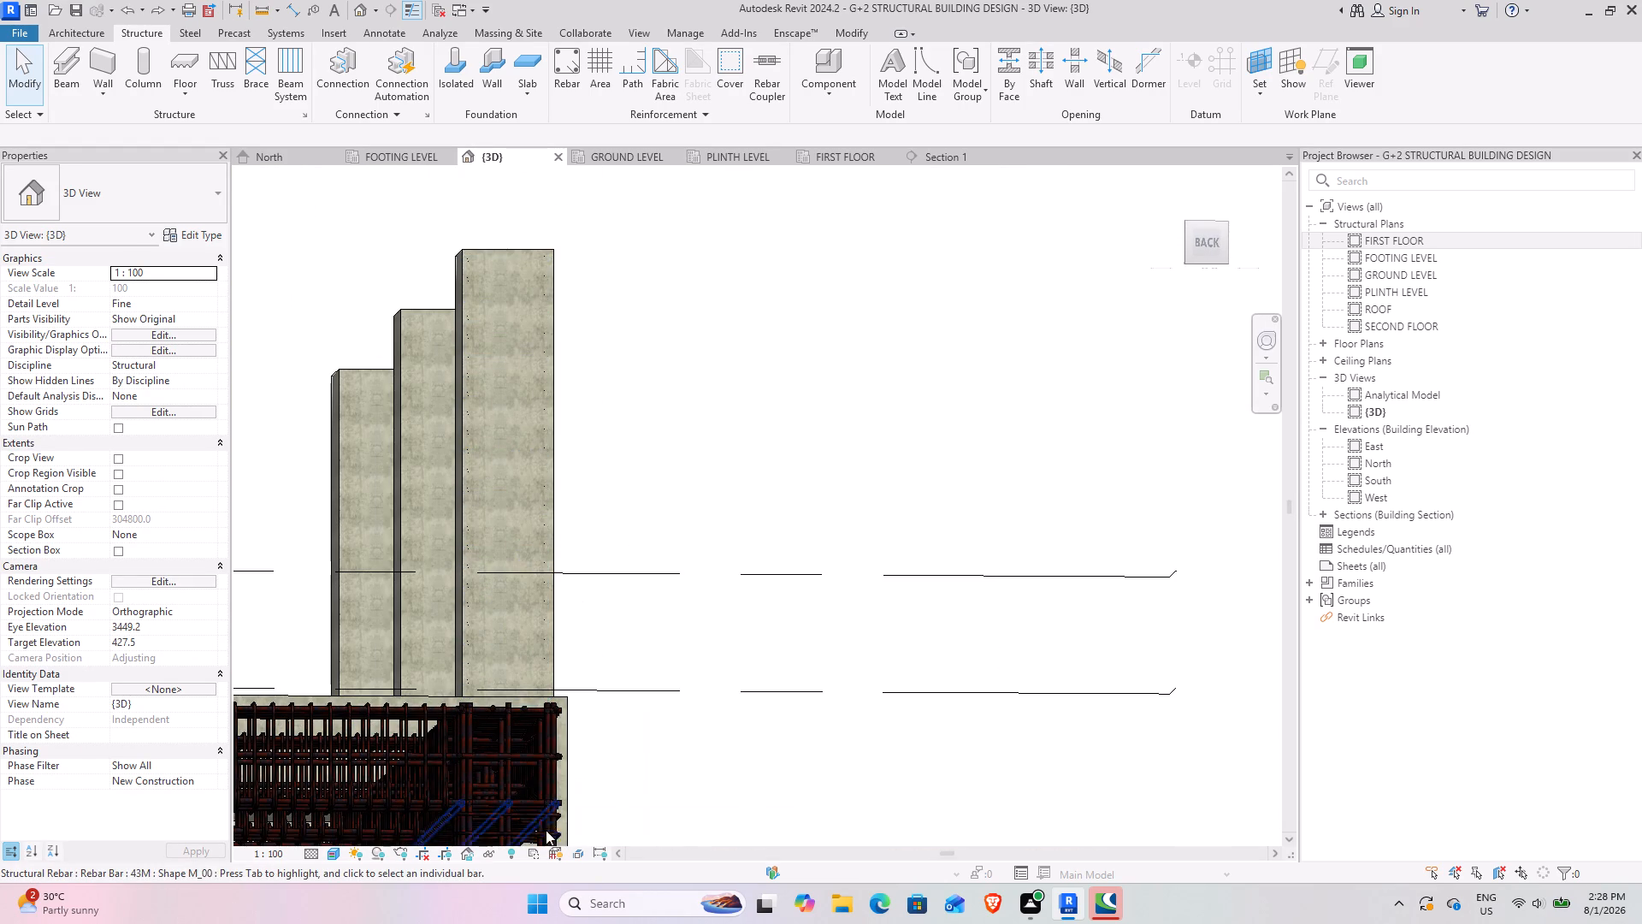
Inspect the tops of the 43M bars at the corner beam junction beneath the upper column in the 3D view.
{"action": "scroll", "coordinate": [539, 694], "scroll_direction": "up", "scroll_amount": 1}
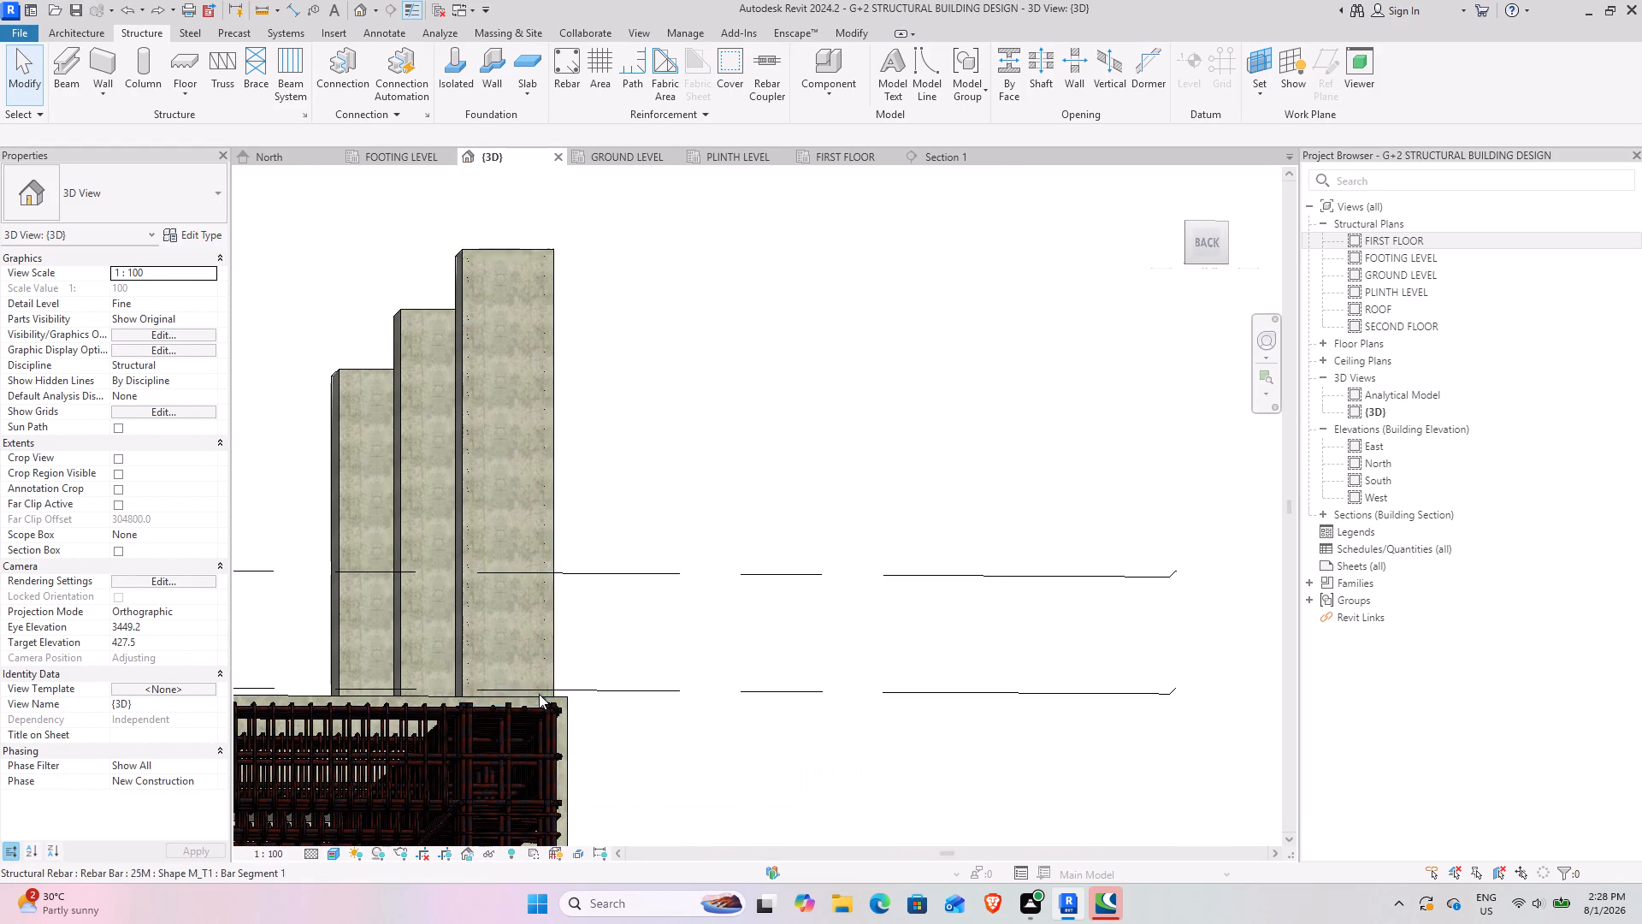
{"action": "scroll", "coordinate": [539, 694], "scroll_direction": "up", "scroll_amount": 2}
{"action": "middle_click_drag", "start_coordinate": [569, 751], "coordinate": [605, 614]}
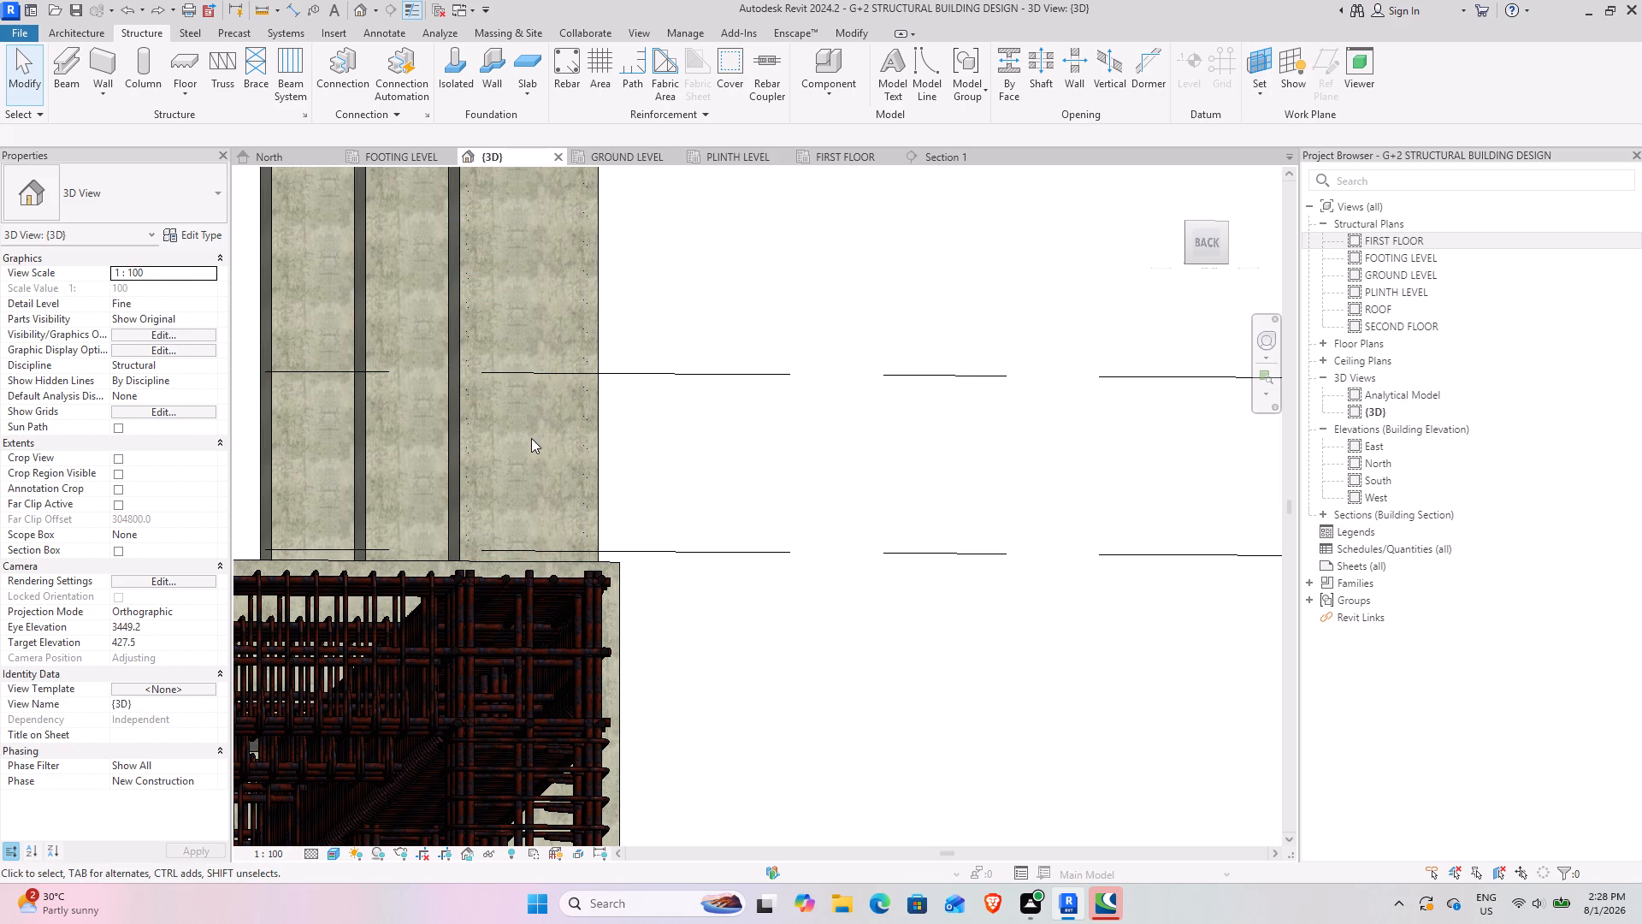
{"action": "scroll", "coordinate": [590, 637], "scroll_direction": "up", "scroll_amount": 3}
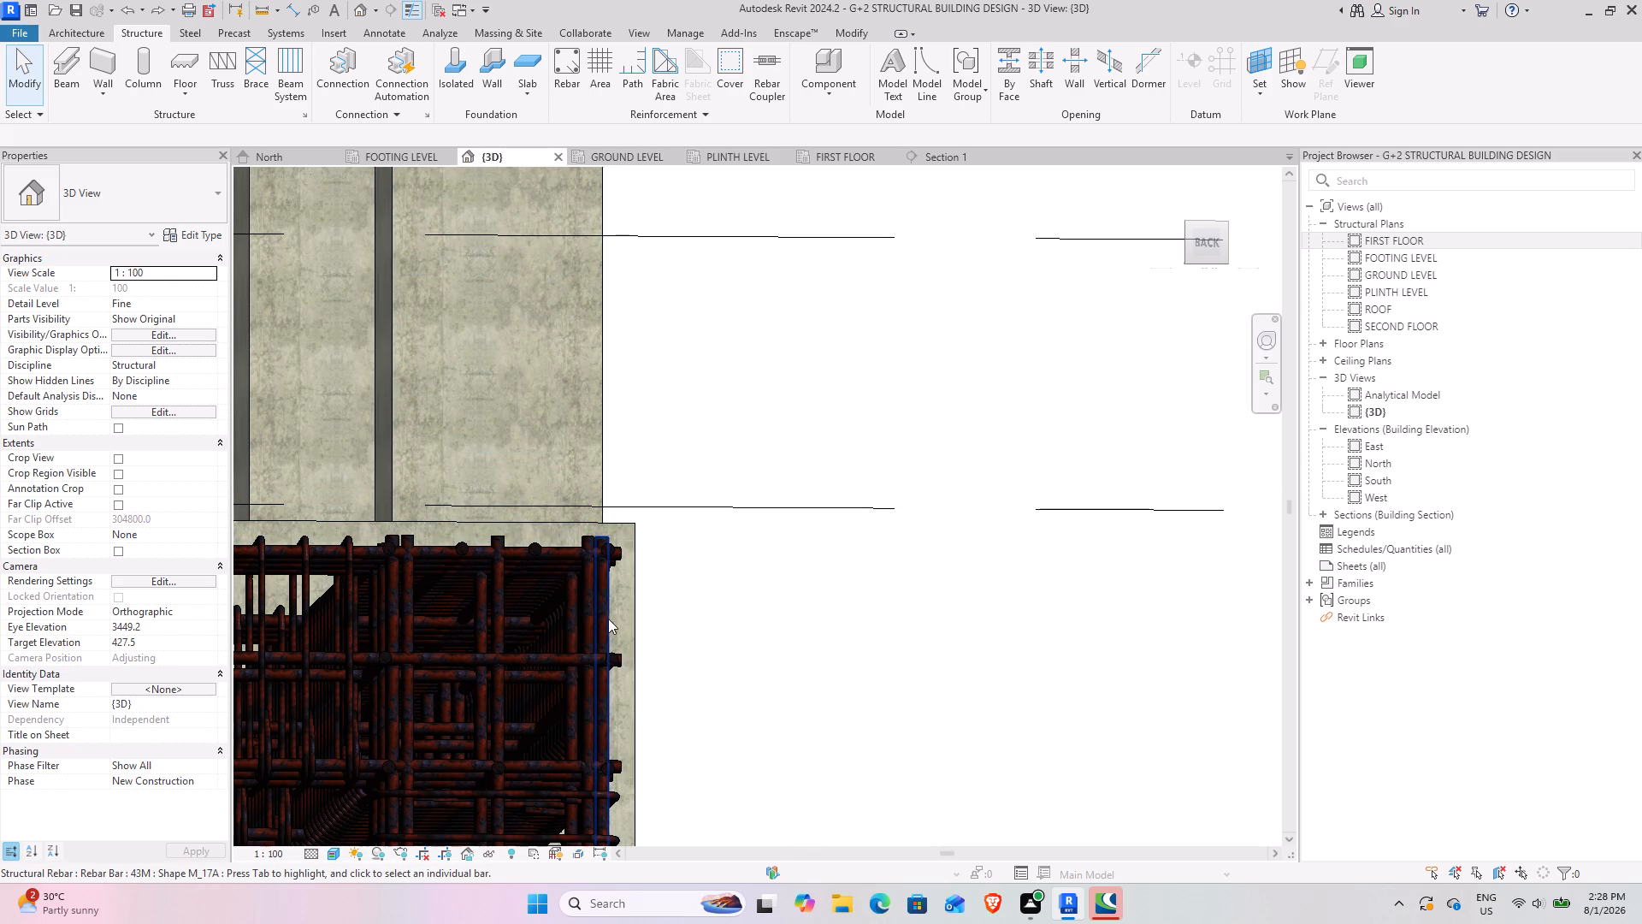
{"action": "scroll", "coordinate": [611, 607], "scroll_direction": "up", "scroll_amount": 4}
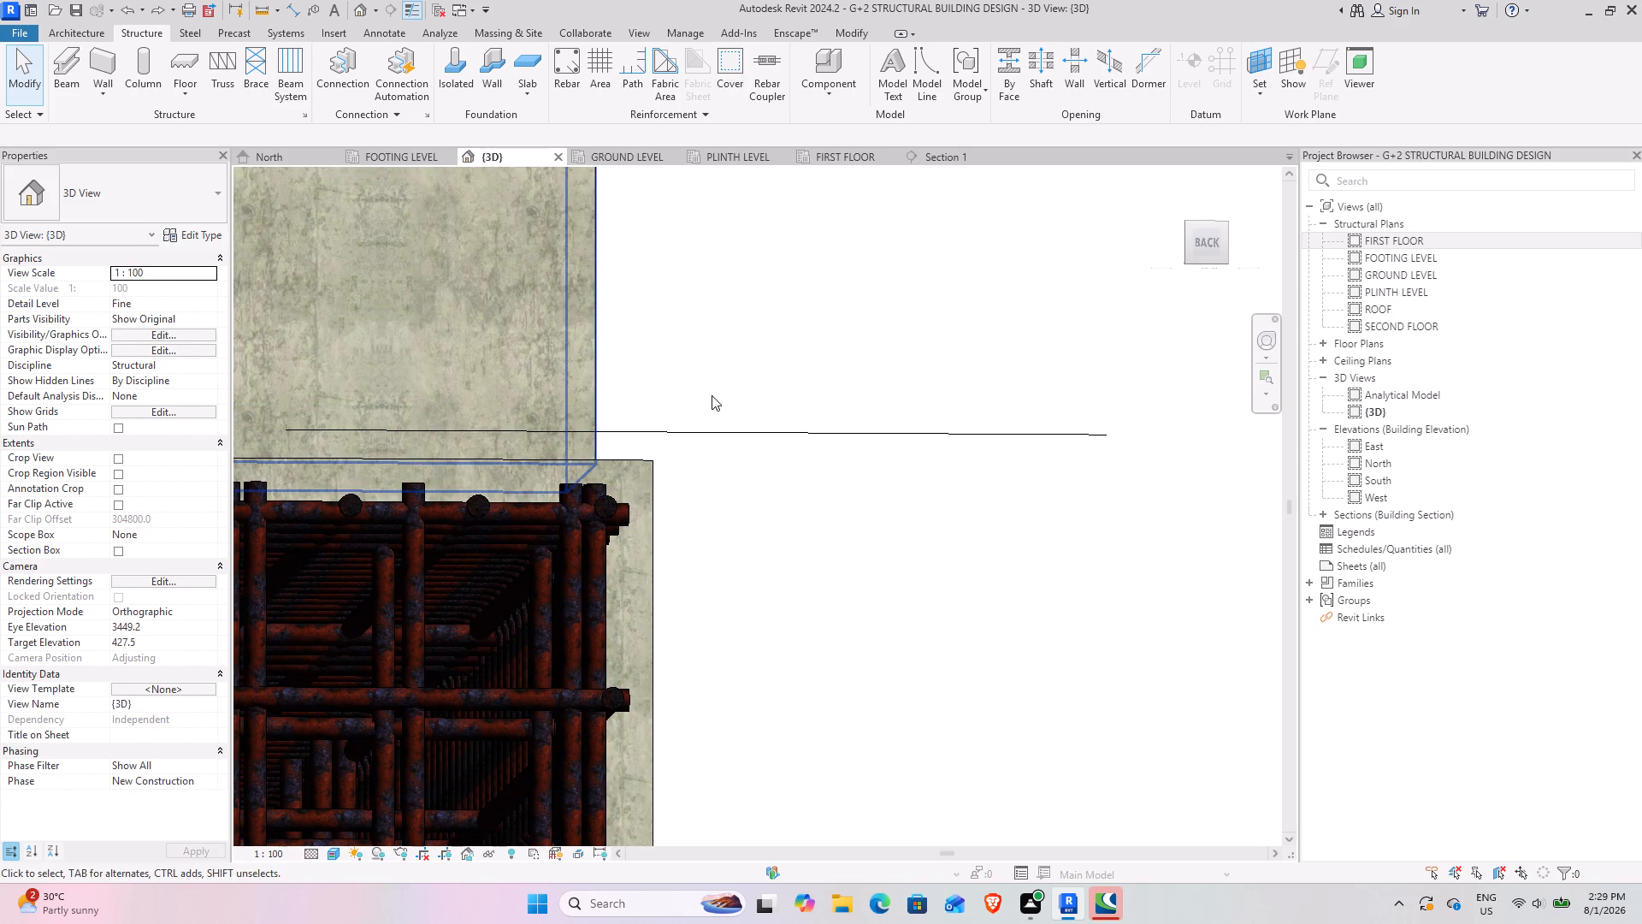
{"action": "scroll", "coordinate": [712, 395], "scroll_direction": "down", "scroll_amount": 3}
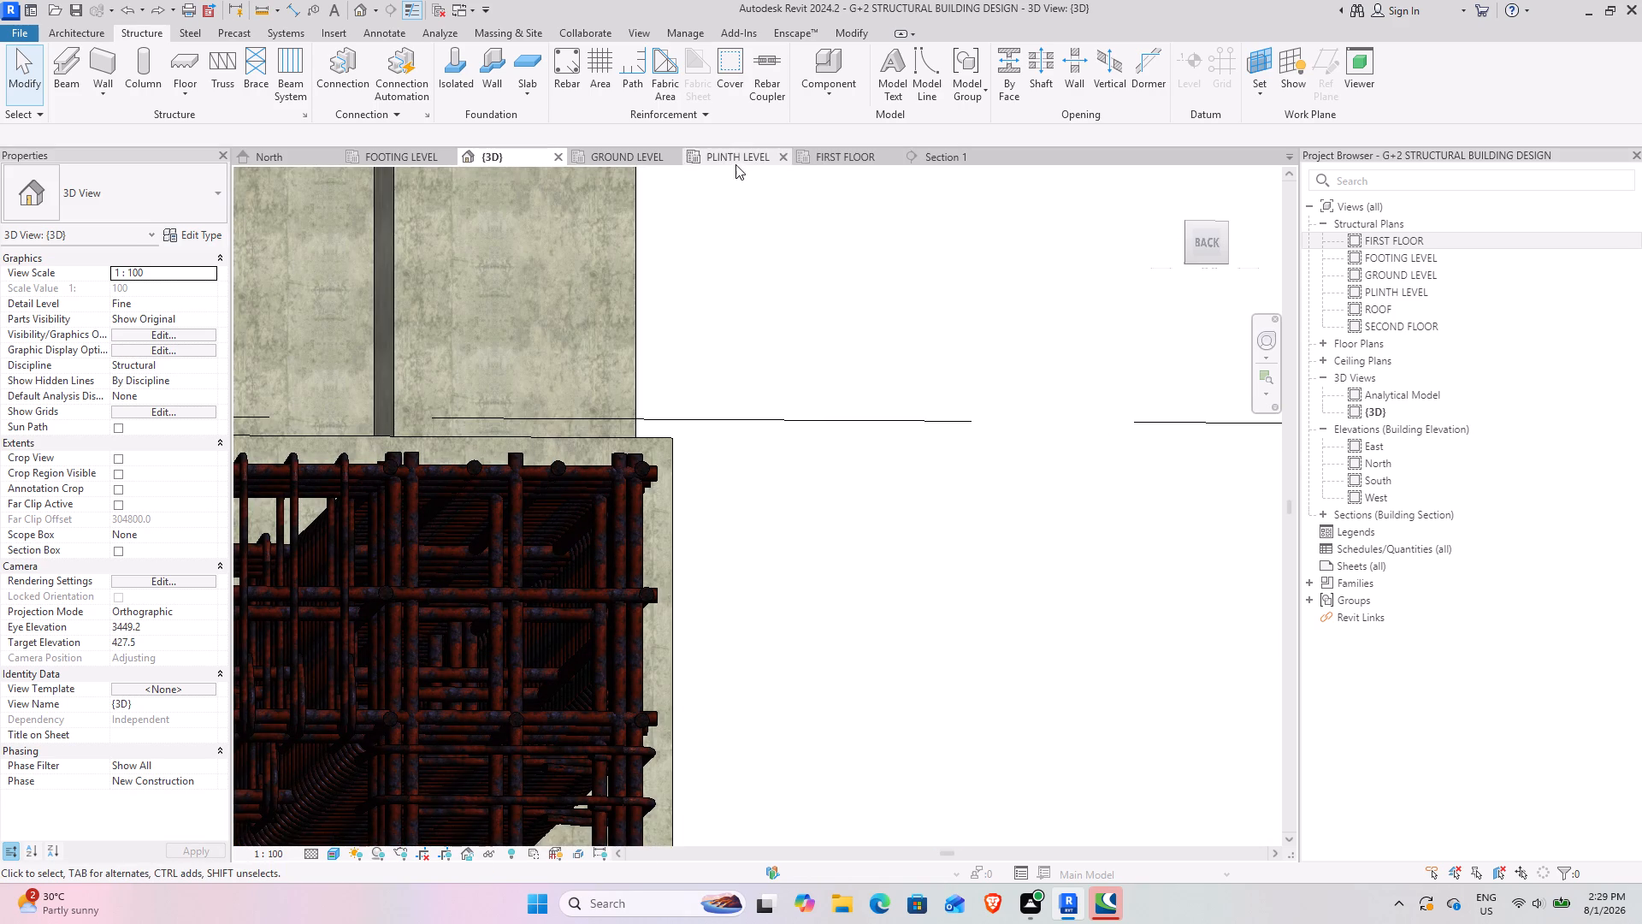
Set the detail level of the Section 1 view to Fine.
{"action": "left_click", "coordinate": [929, 154]}
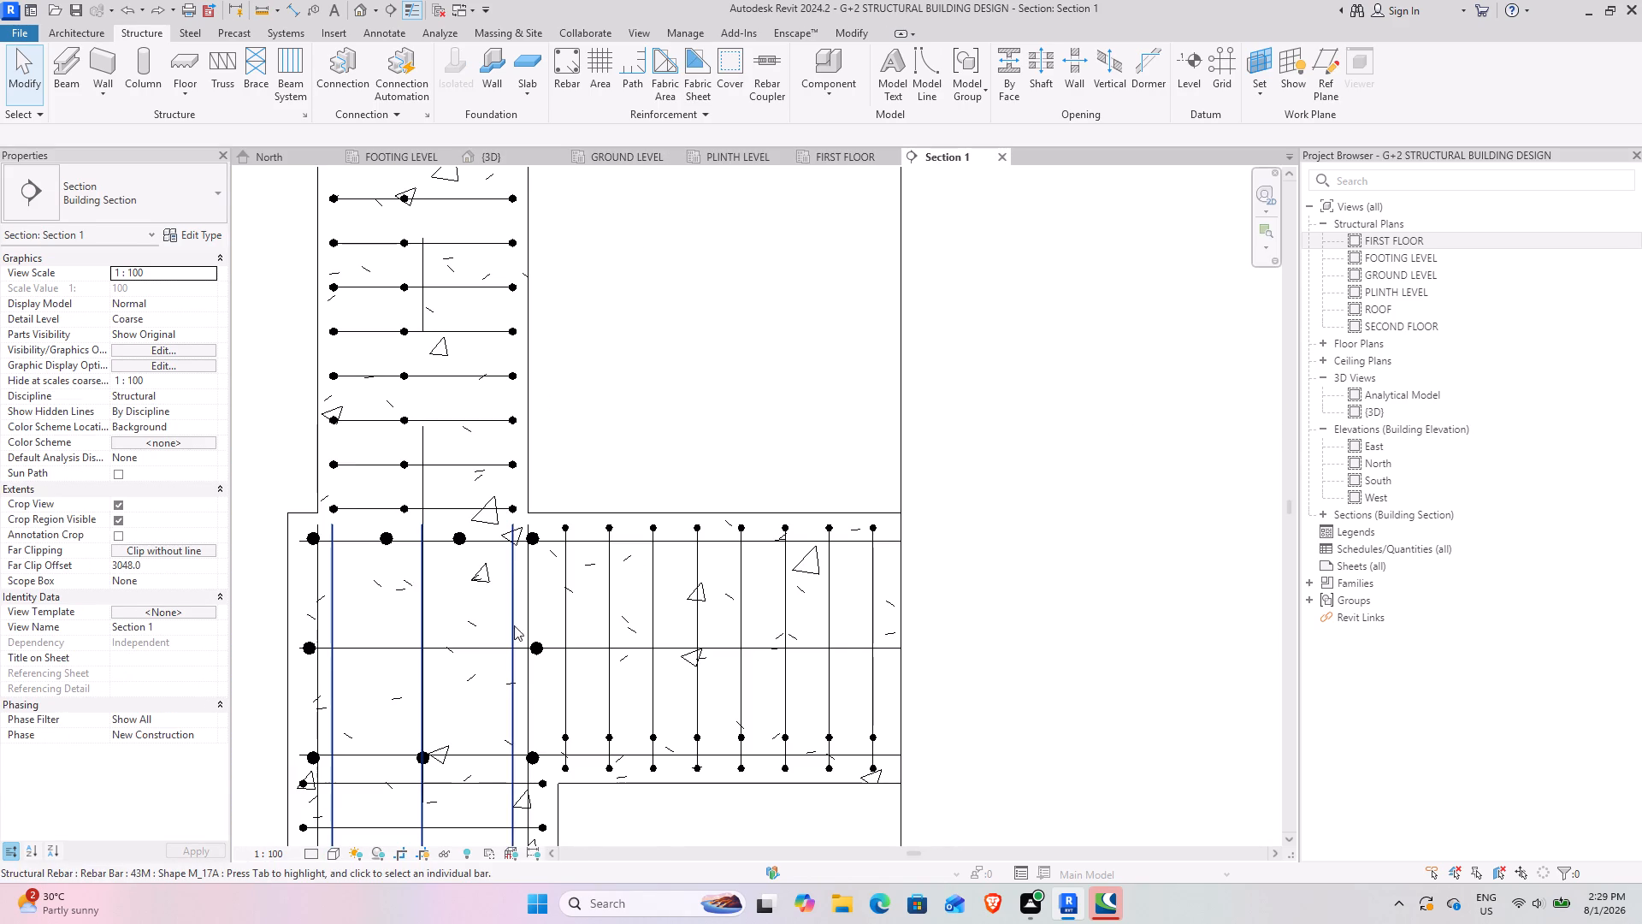
{"action": "left_click", "coordinate": [513, 601]}
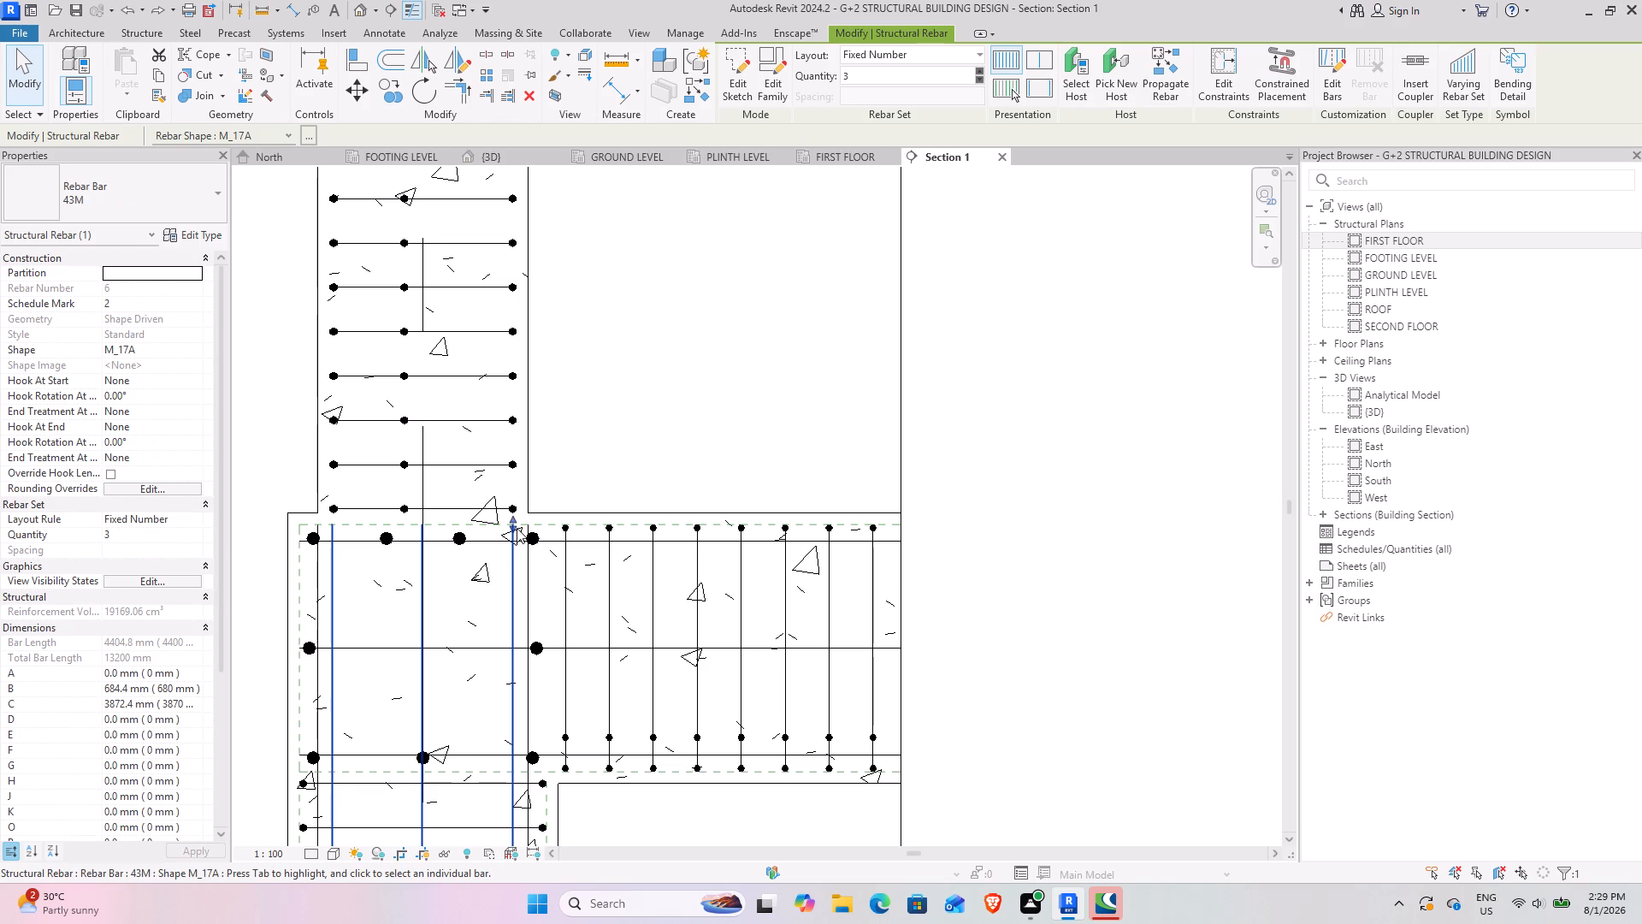
{"action": "left_click", "coordinate": [309, 852]}
{"action": "left_click", "coordinate": [327, 834]}
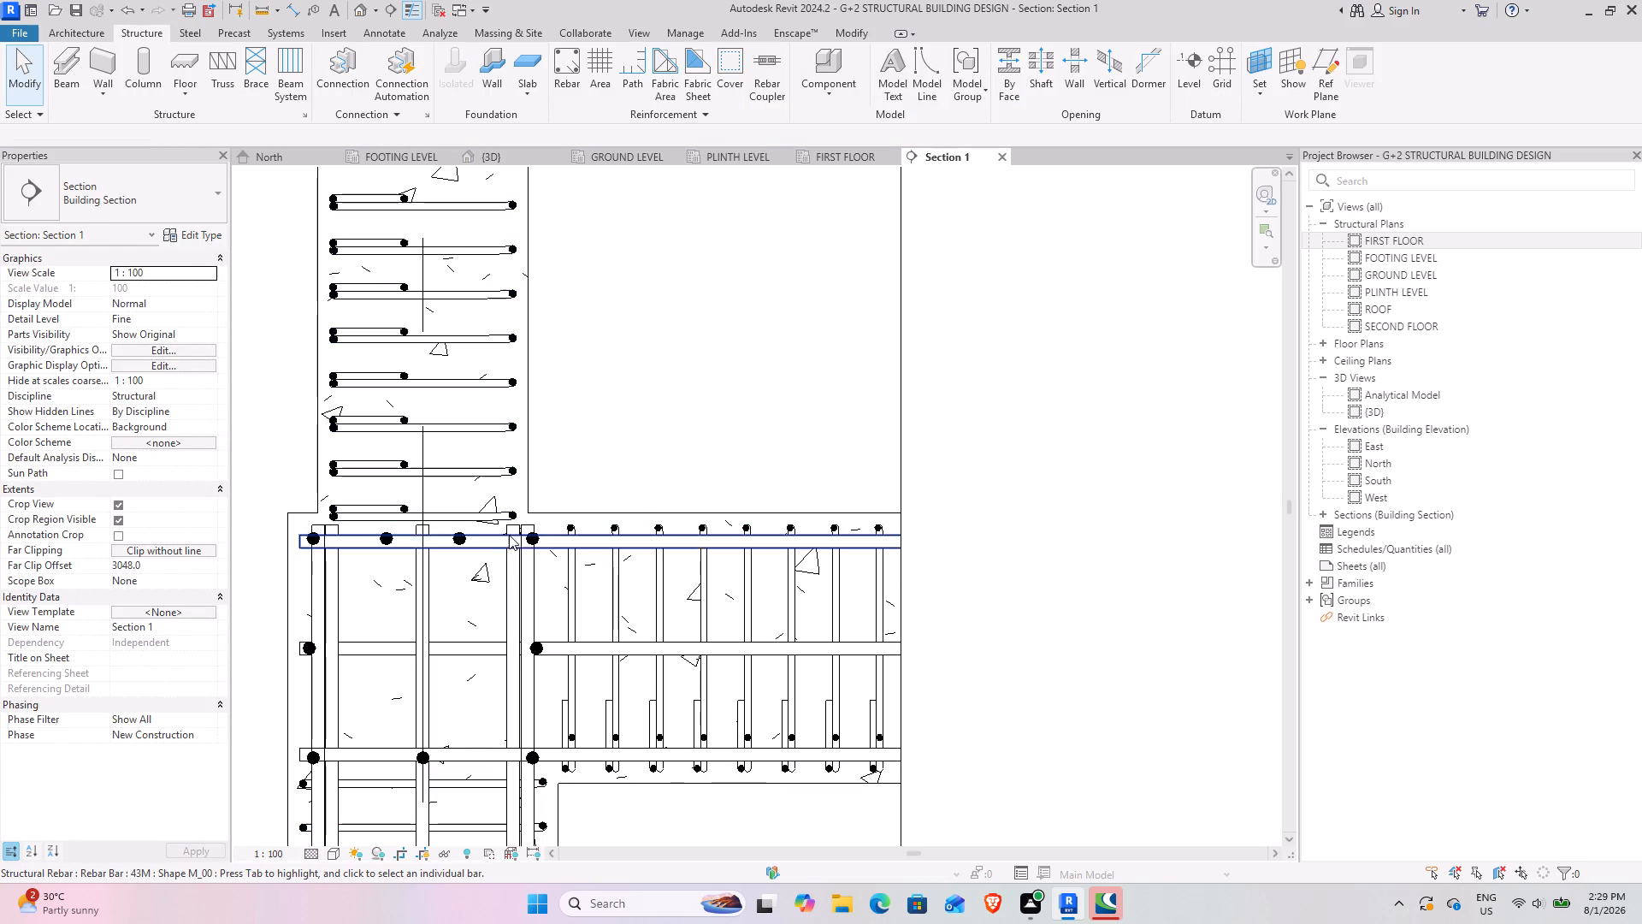
Edit the lower column's 43M bar sketch in the East elevation, adding an inward diagonal about 120 mm long and a short vertical segment at its top.
{"action": "left_click", "coordinate": [501, 584]}
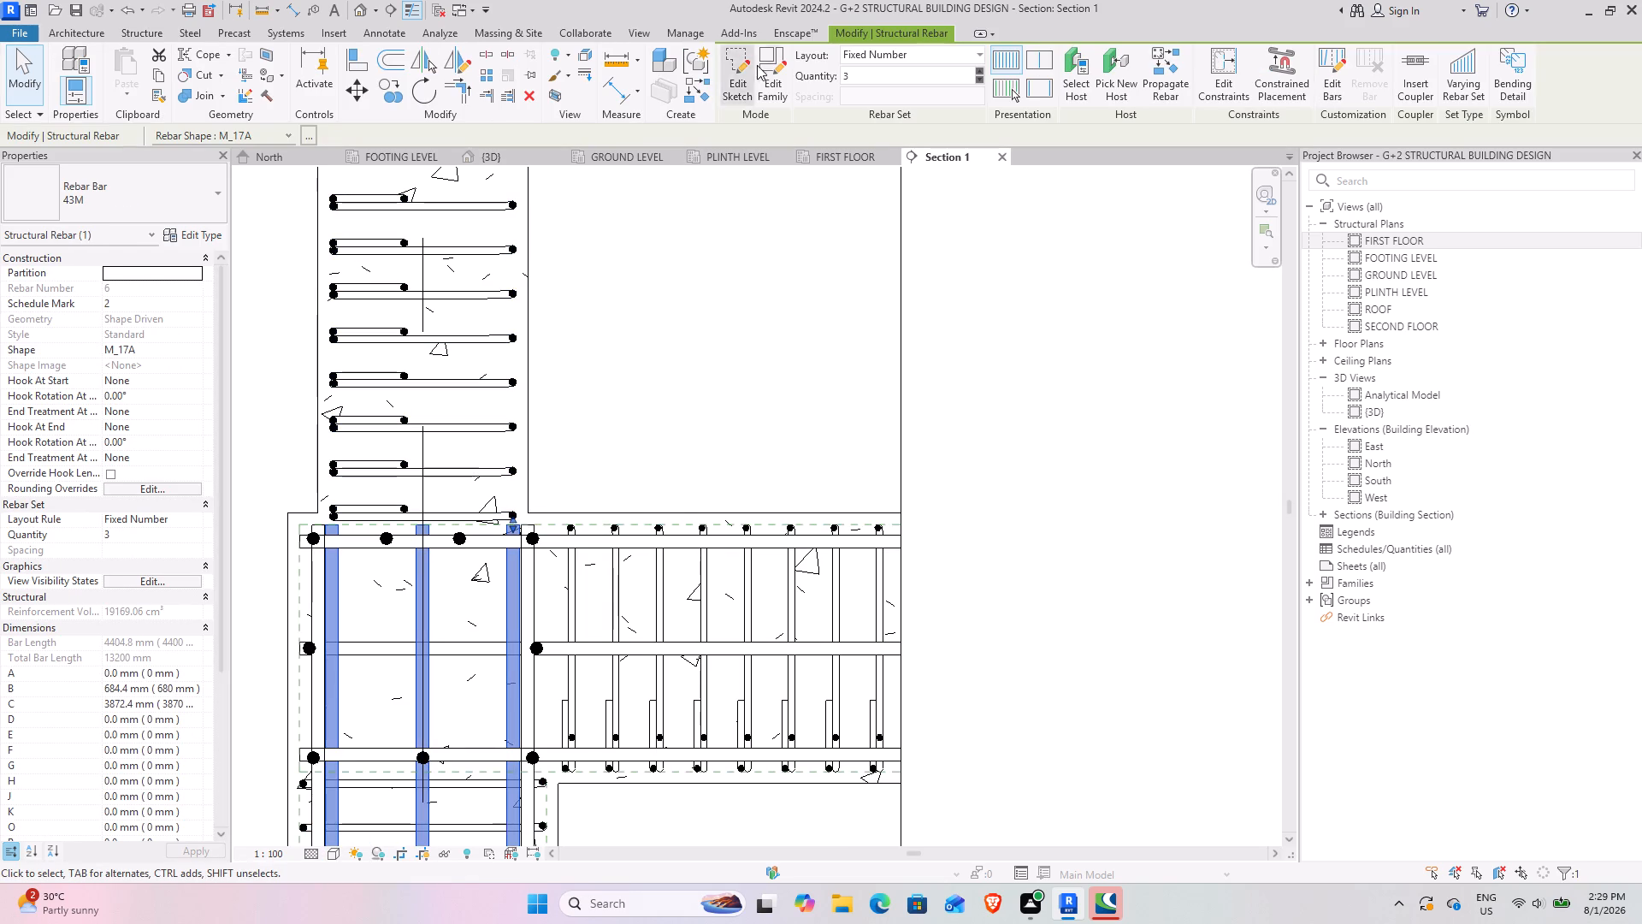
{"action": "left_click", "coordinate": [732, 58]}
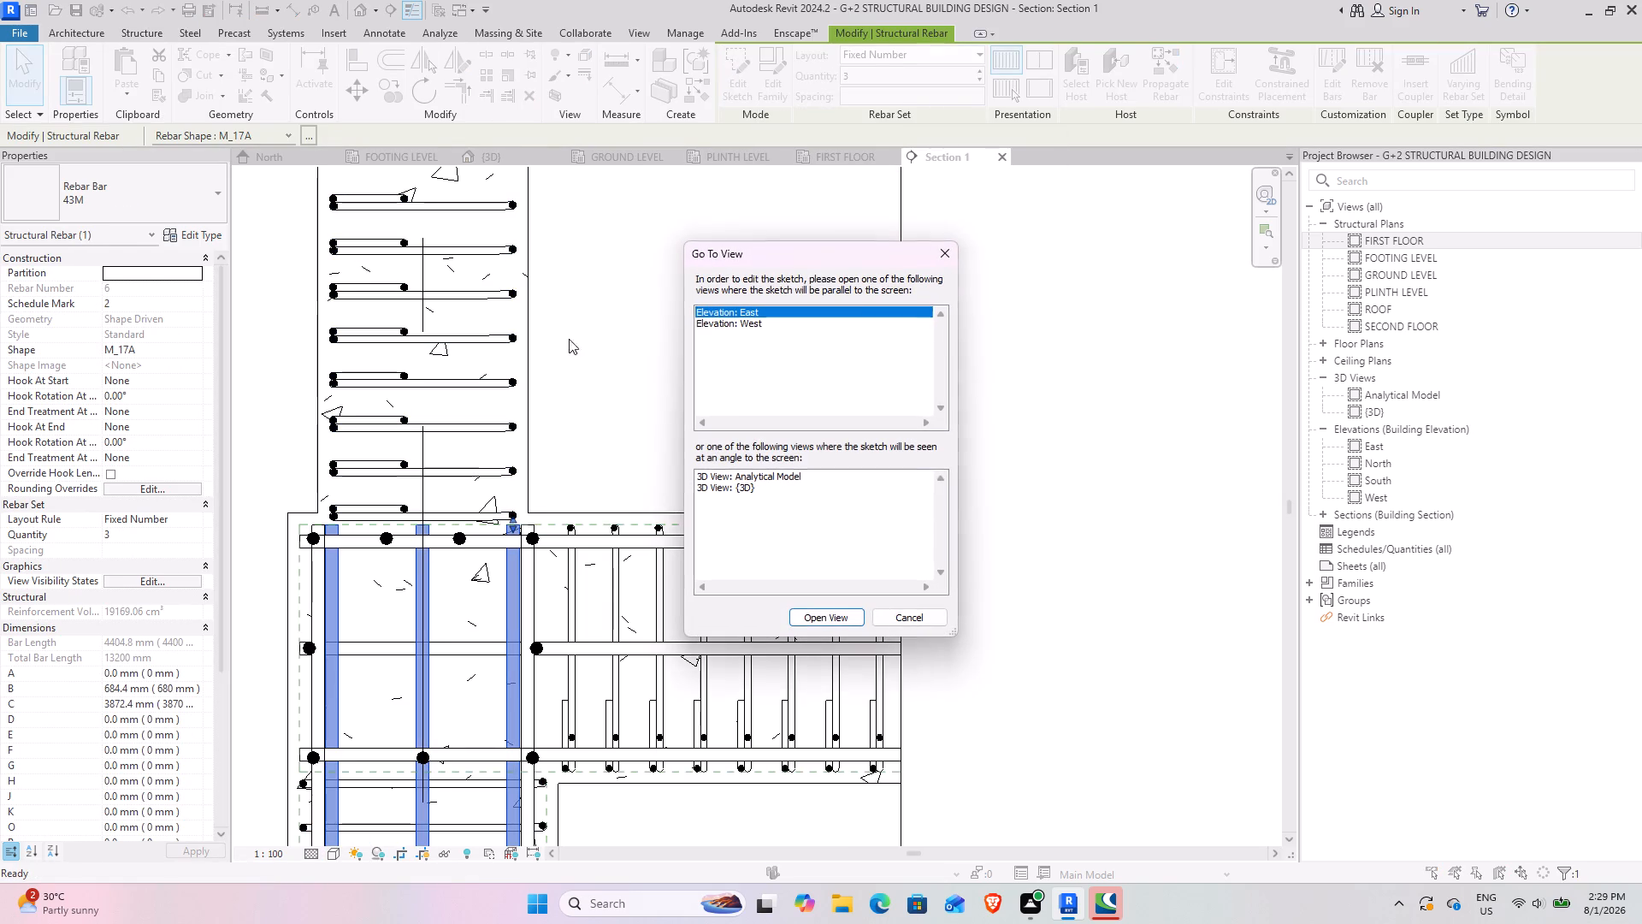
{"action": "left_click", "coordinate": [834, 618]}
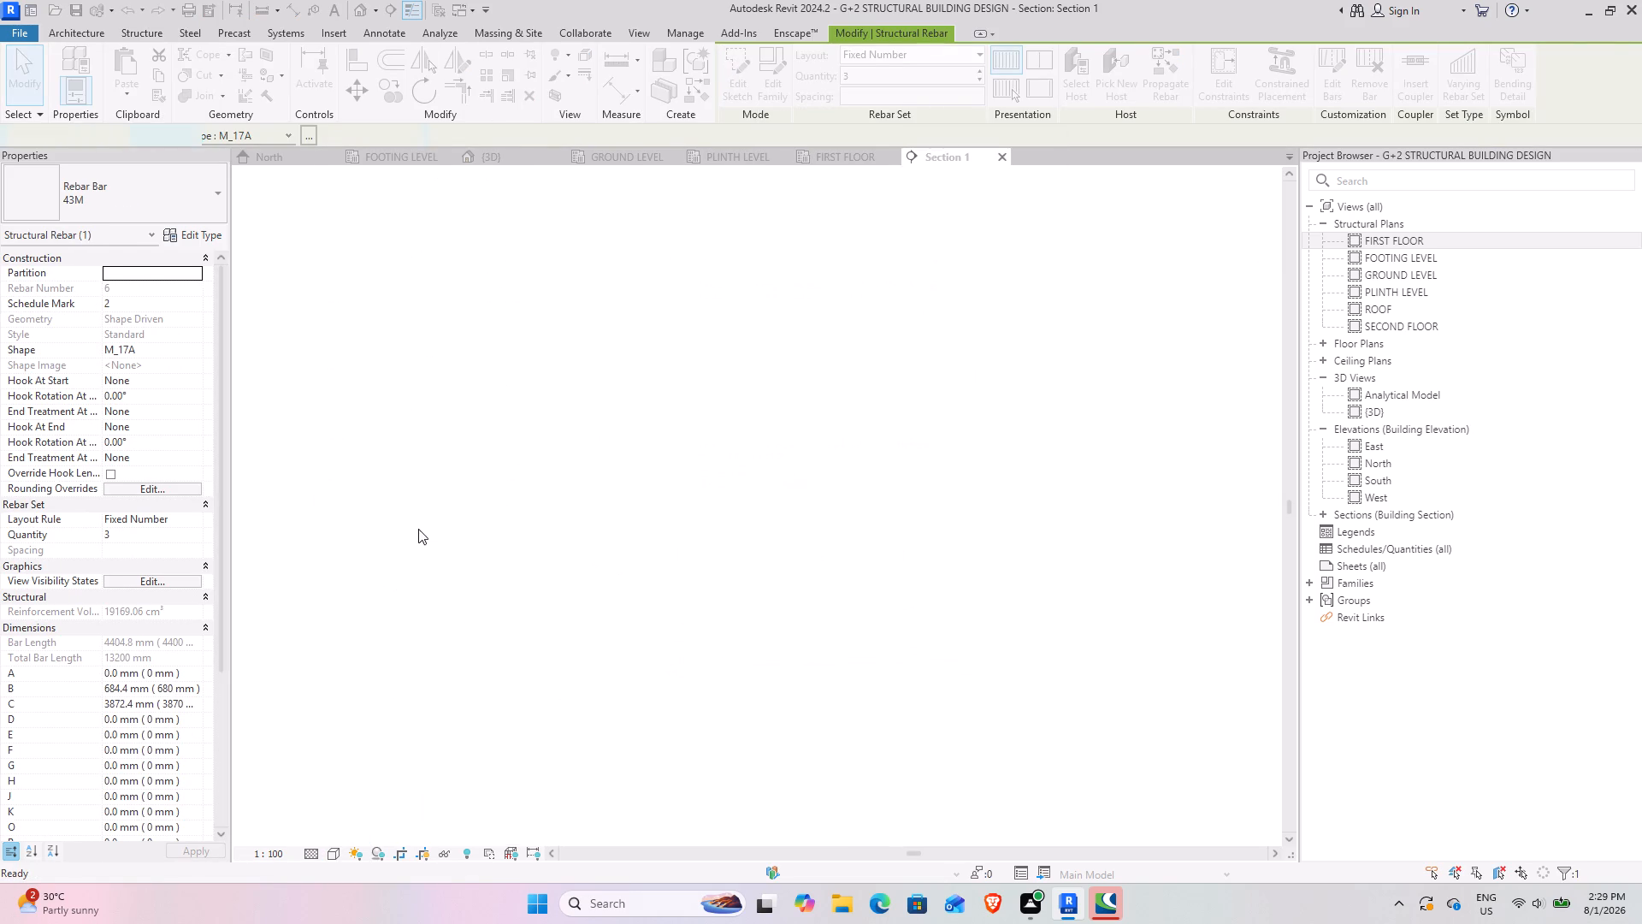
{"action": "scroll", "coordinate": [751, 622], "scroll_direction": "up", "scroll_amount": 14}
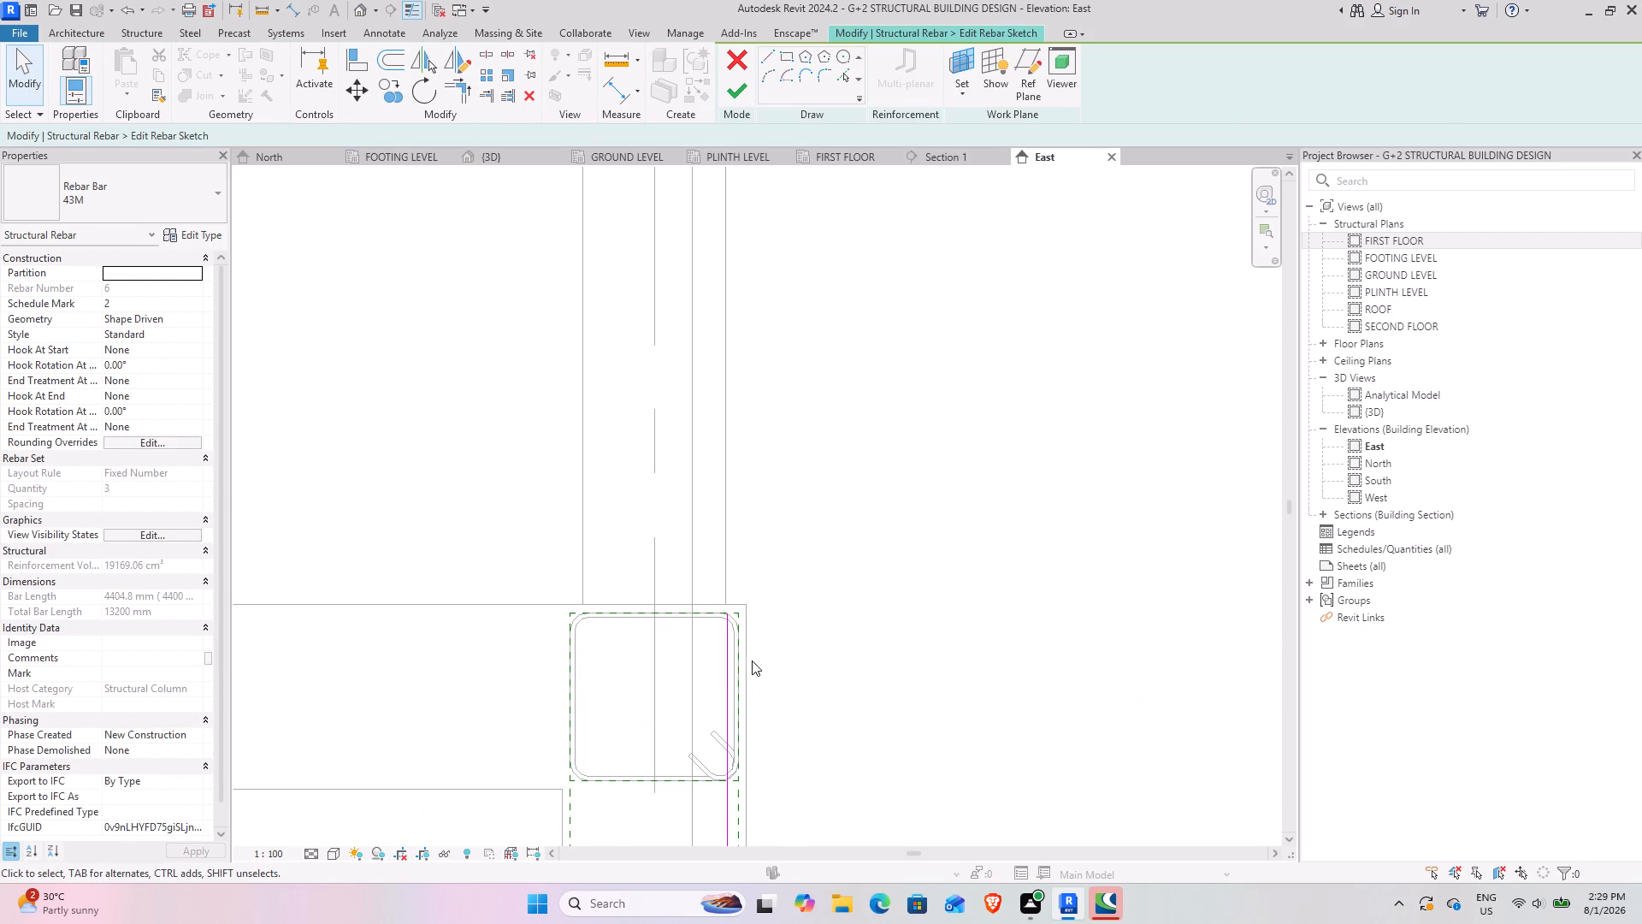
{"action": "middle_click_drag", "start_coordinate": [730, 652], "coordinate": [647, 631]}
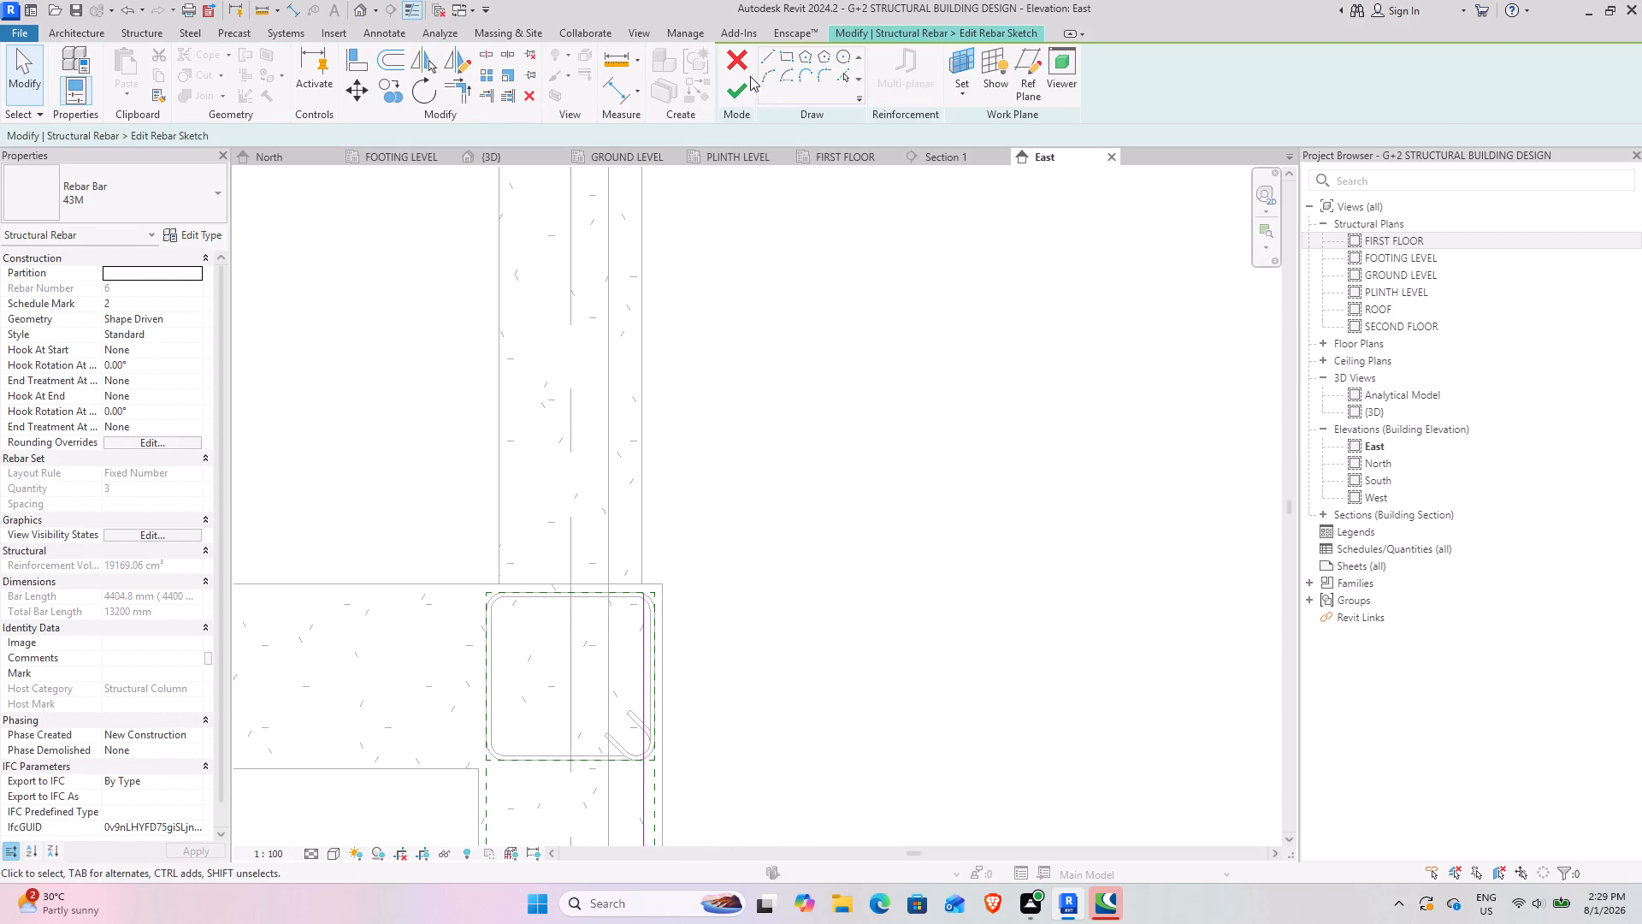
{"action": "left_click", "coordinate": [771, 48]}
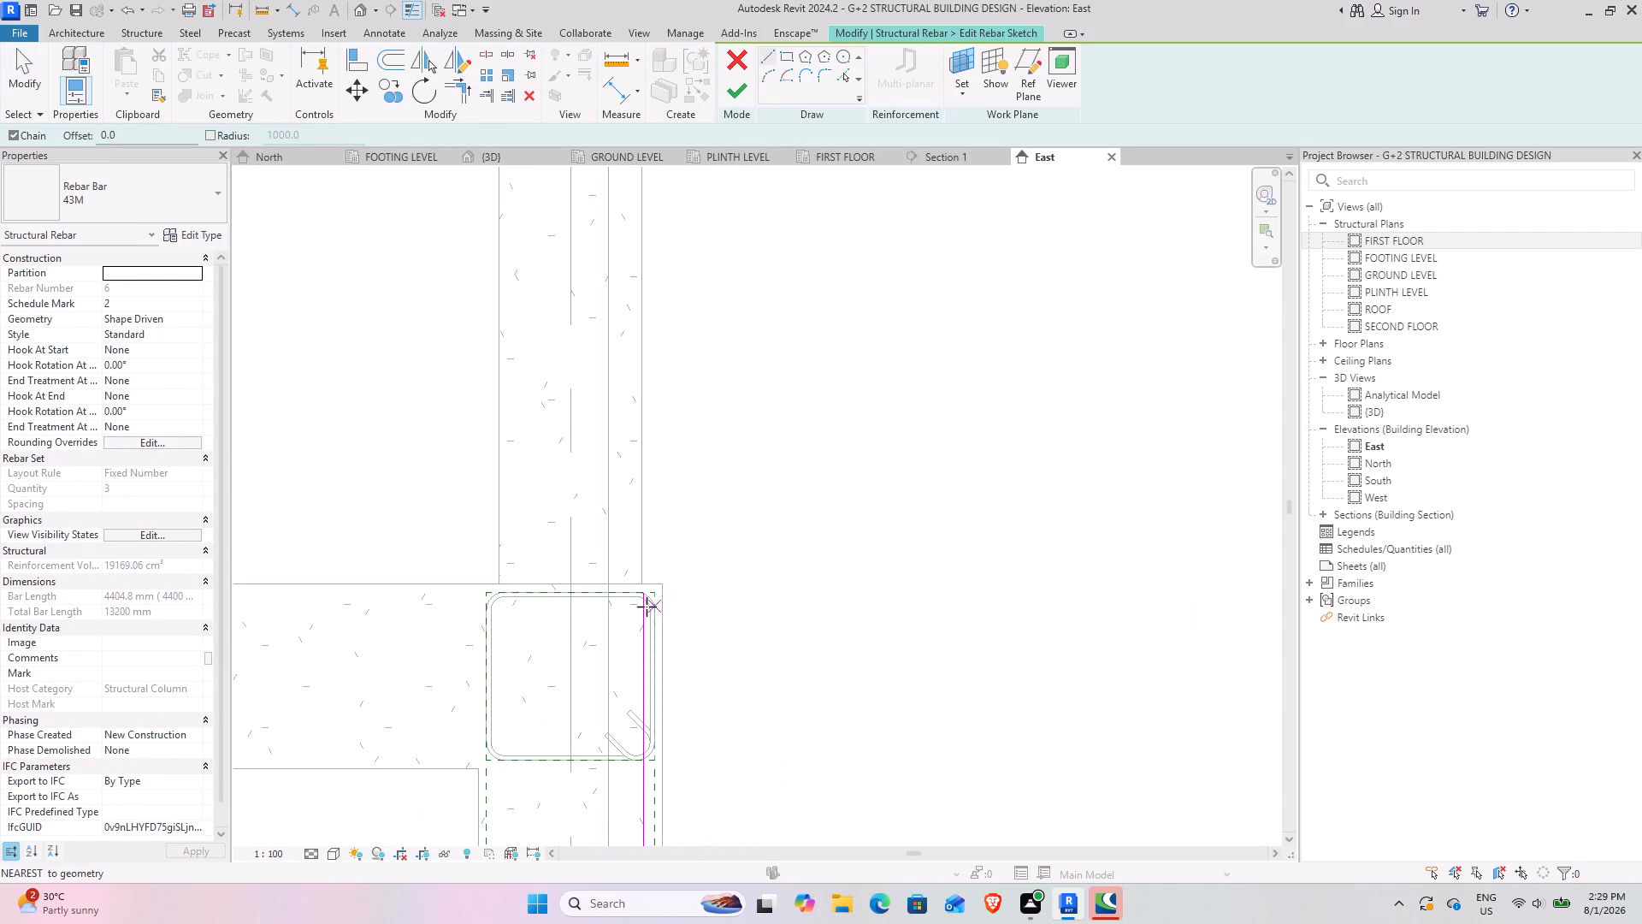
{"action": "scroll", "coordinate": [641, 601], "scroll_direction": "up", "scroll_amount": 9}
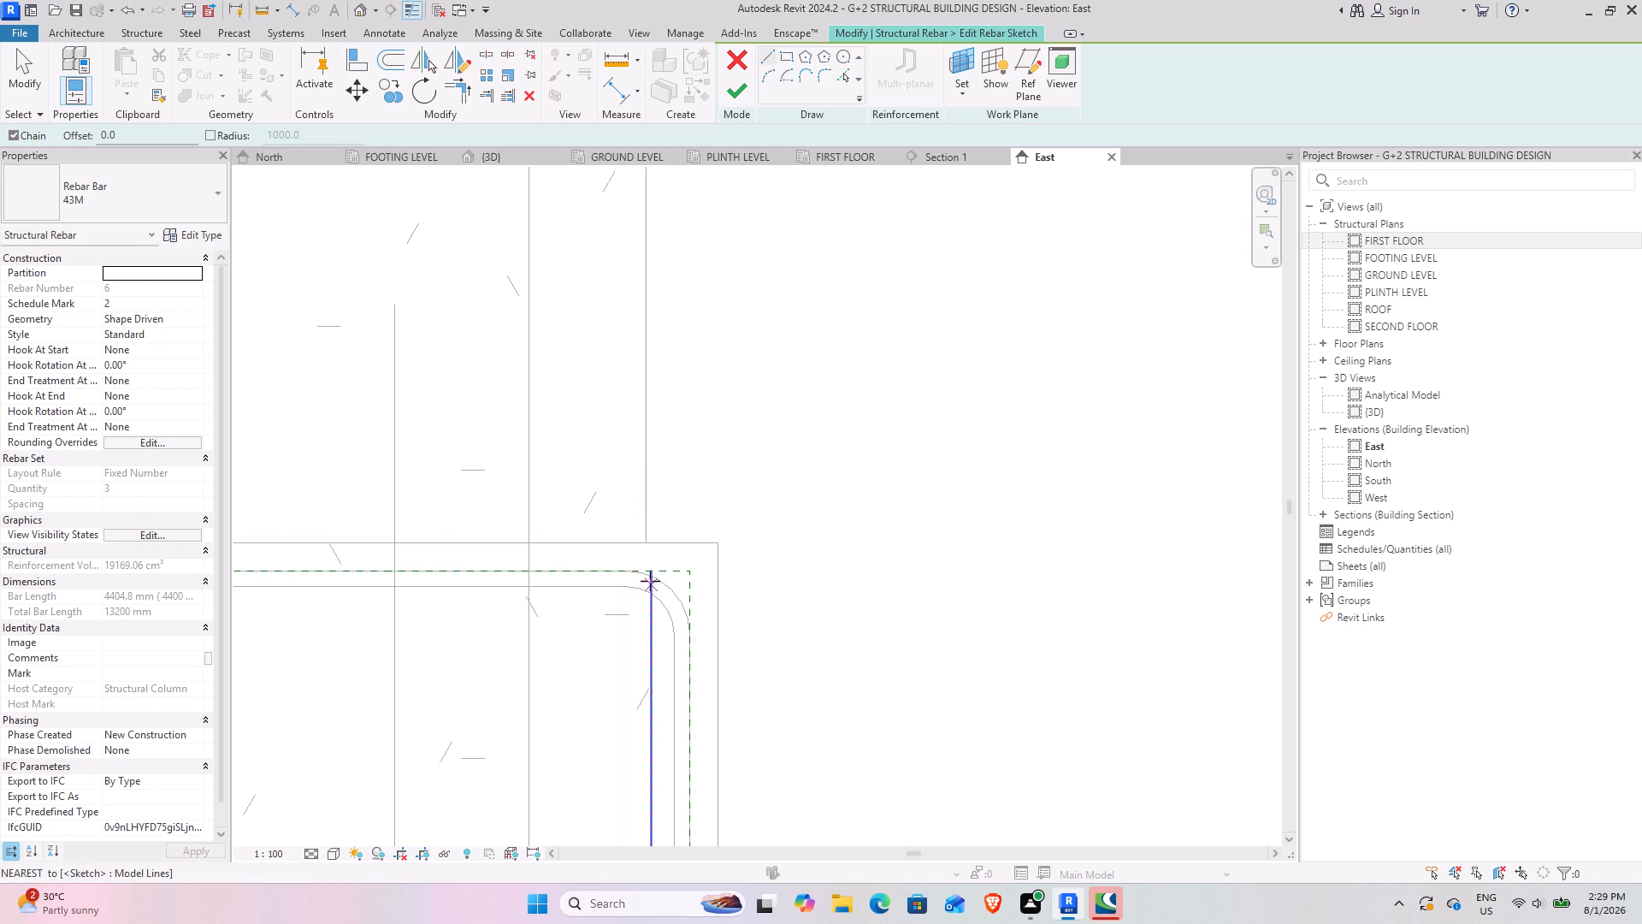
{"action": "left_click", "coordinate": [650, 573]}
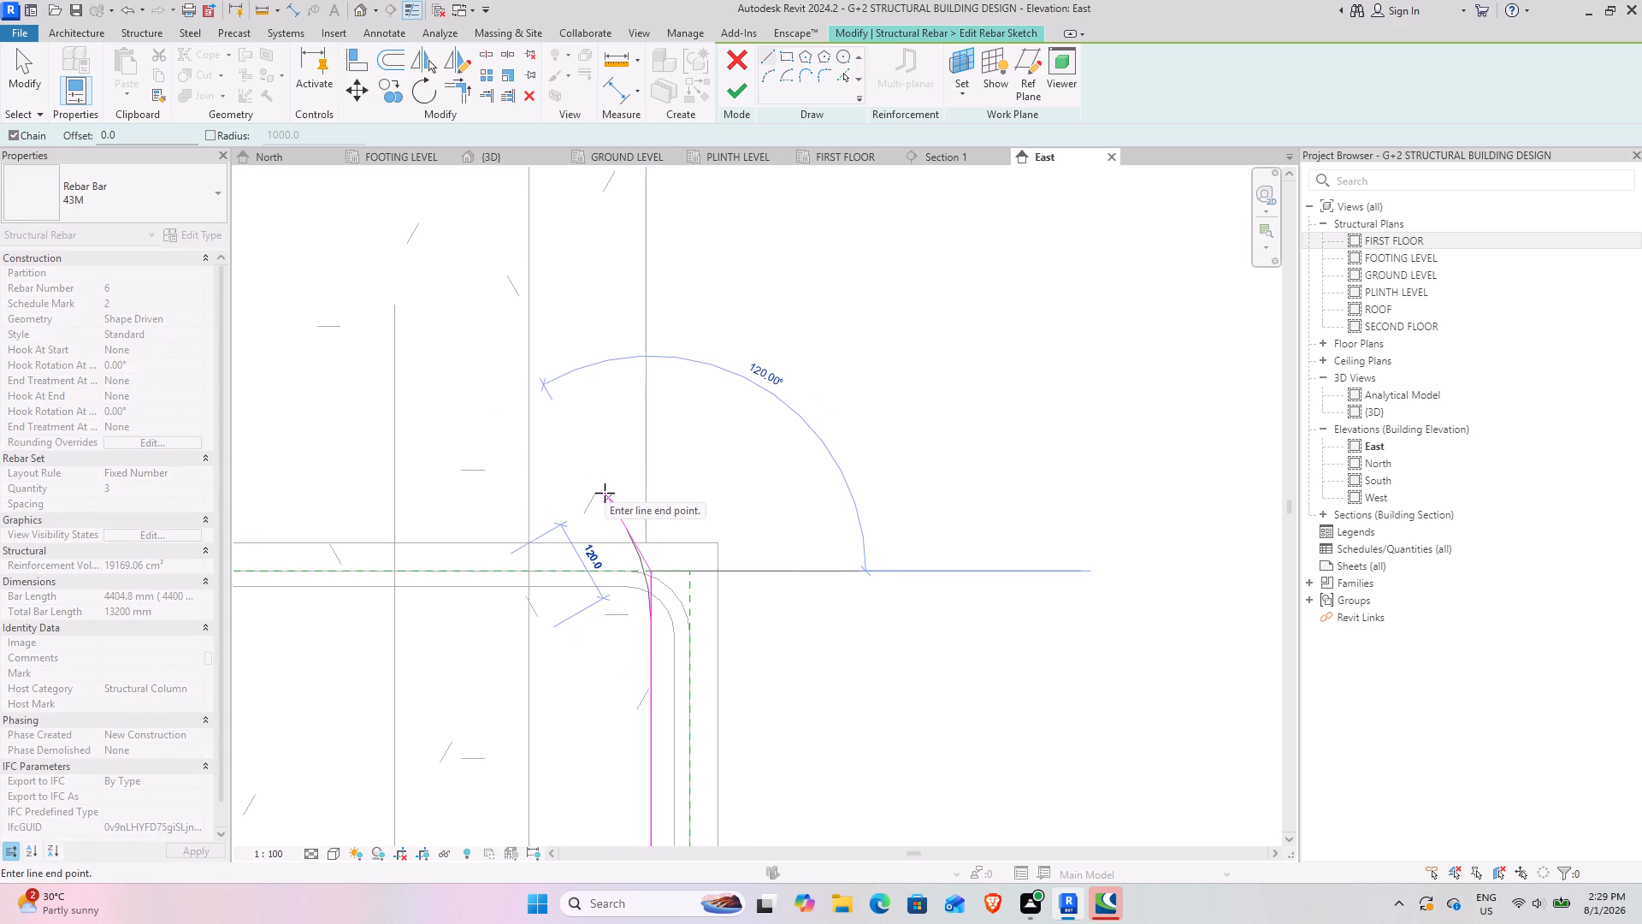
{"action": "left_click", "coordinate": [605, 505]}
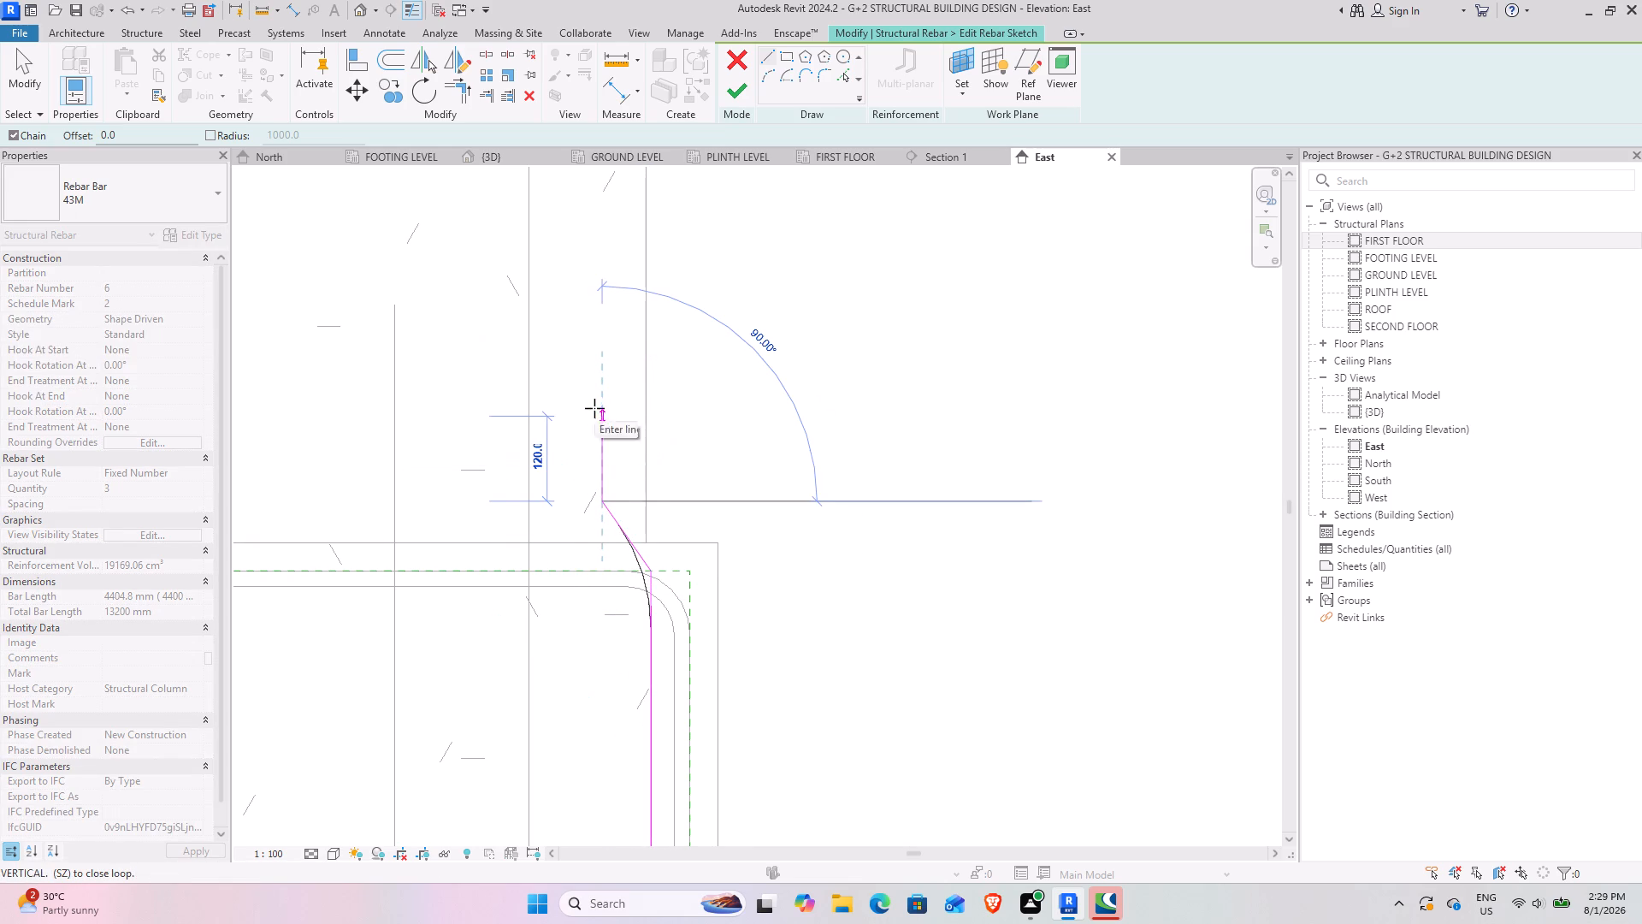
{"action": "left_click", "coordinate": [594, 402]}
{"action": "left_click", "coordinate": [729, 89]}
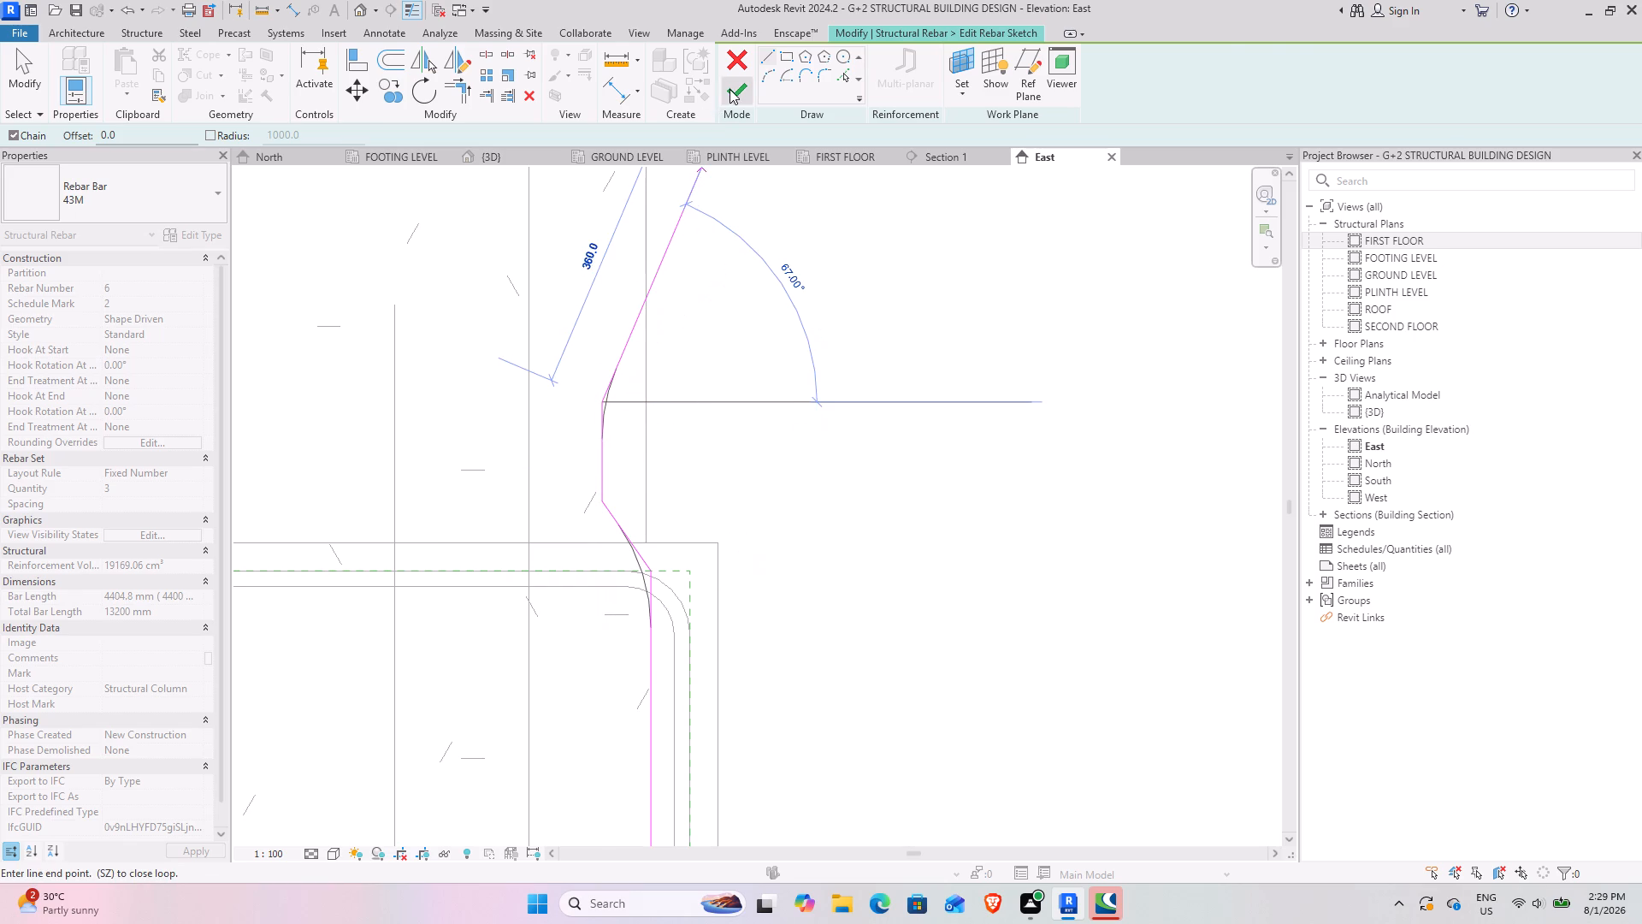
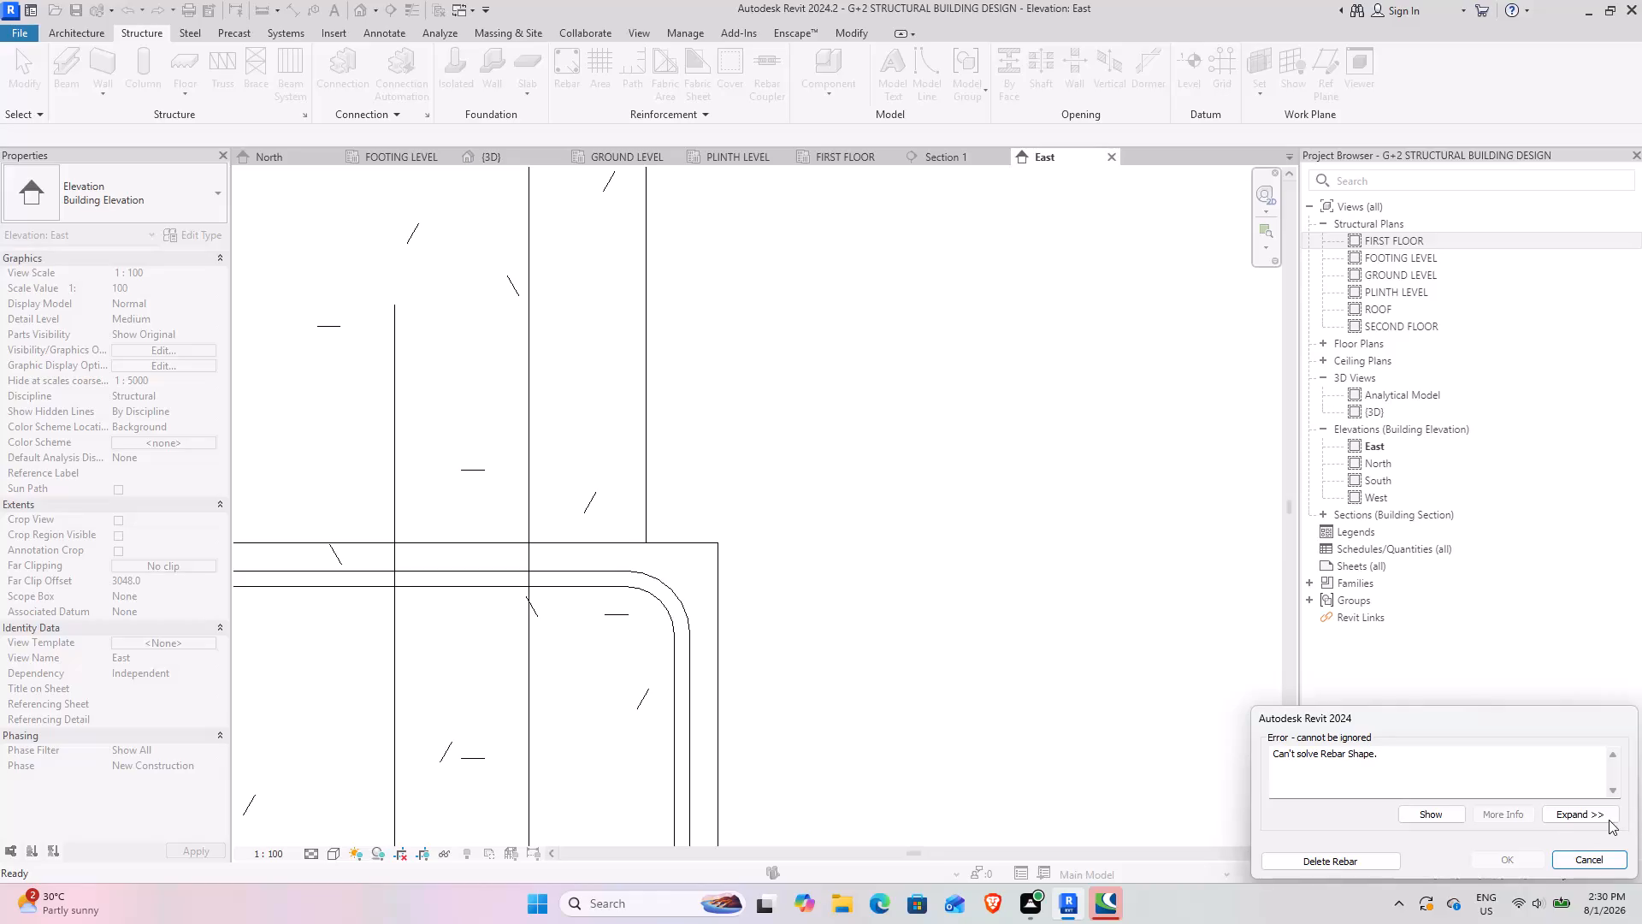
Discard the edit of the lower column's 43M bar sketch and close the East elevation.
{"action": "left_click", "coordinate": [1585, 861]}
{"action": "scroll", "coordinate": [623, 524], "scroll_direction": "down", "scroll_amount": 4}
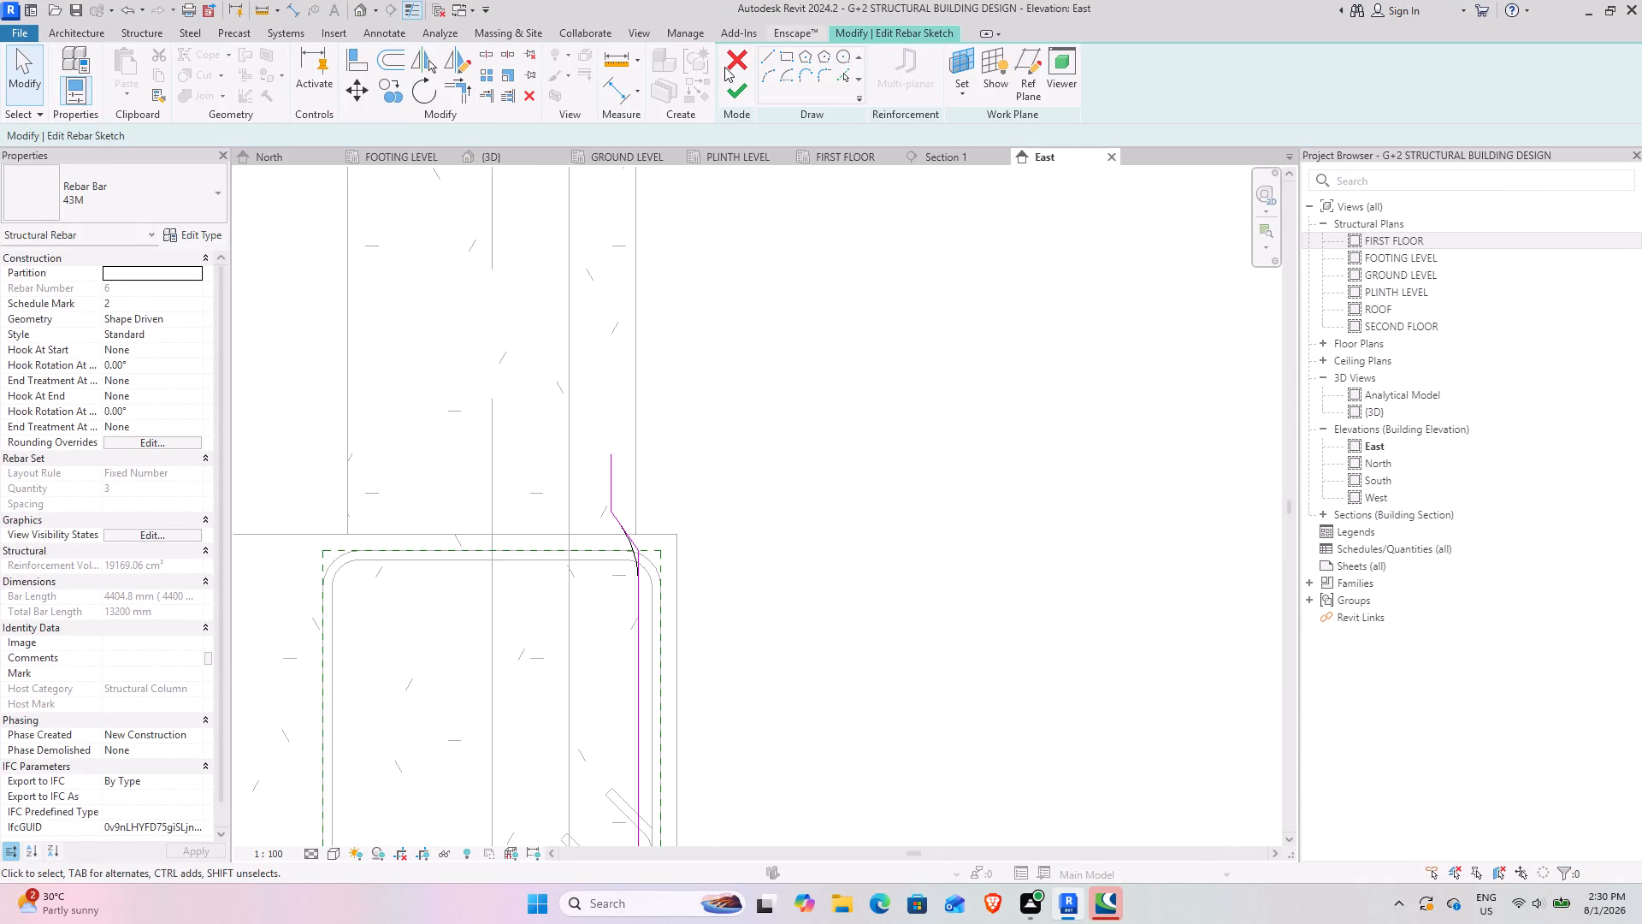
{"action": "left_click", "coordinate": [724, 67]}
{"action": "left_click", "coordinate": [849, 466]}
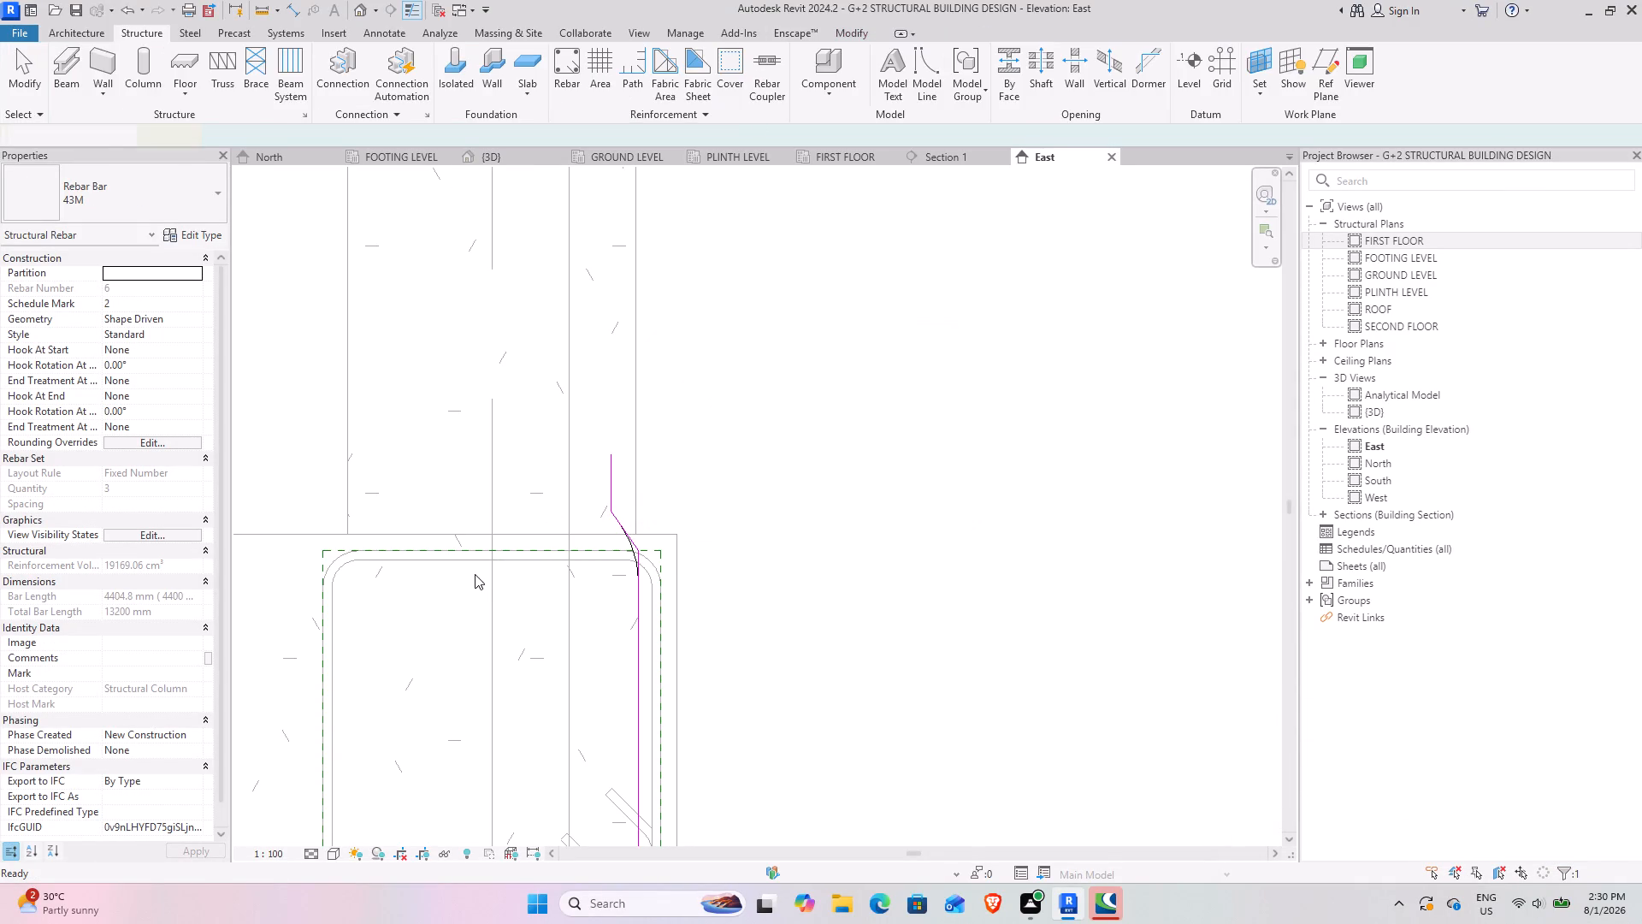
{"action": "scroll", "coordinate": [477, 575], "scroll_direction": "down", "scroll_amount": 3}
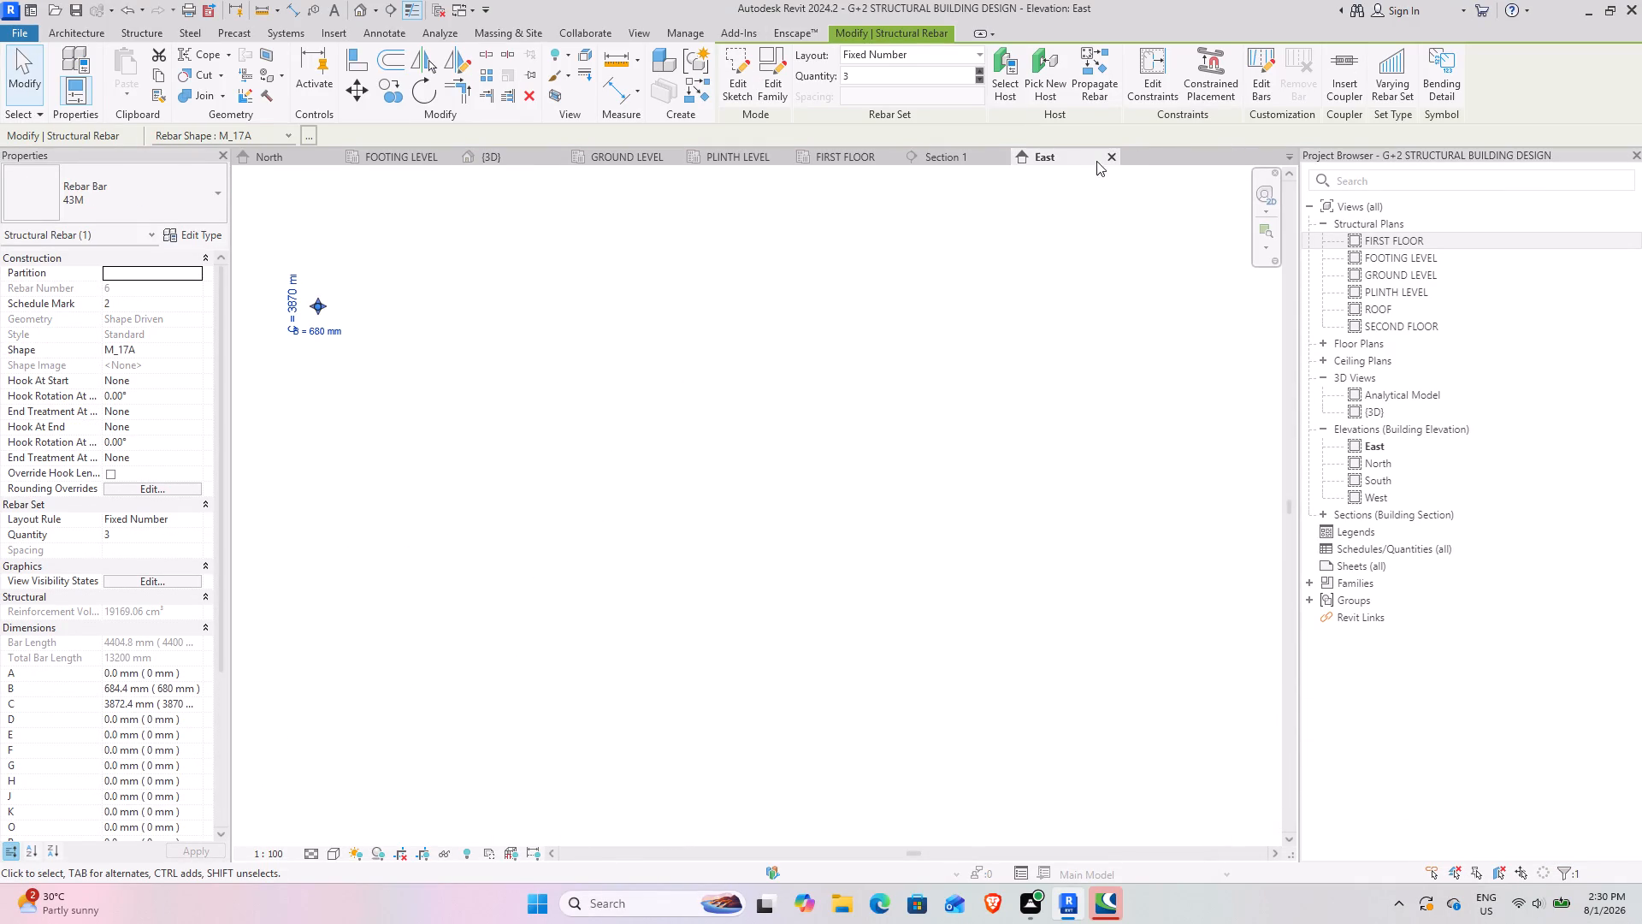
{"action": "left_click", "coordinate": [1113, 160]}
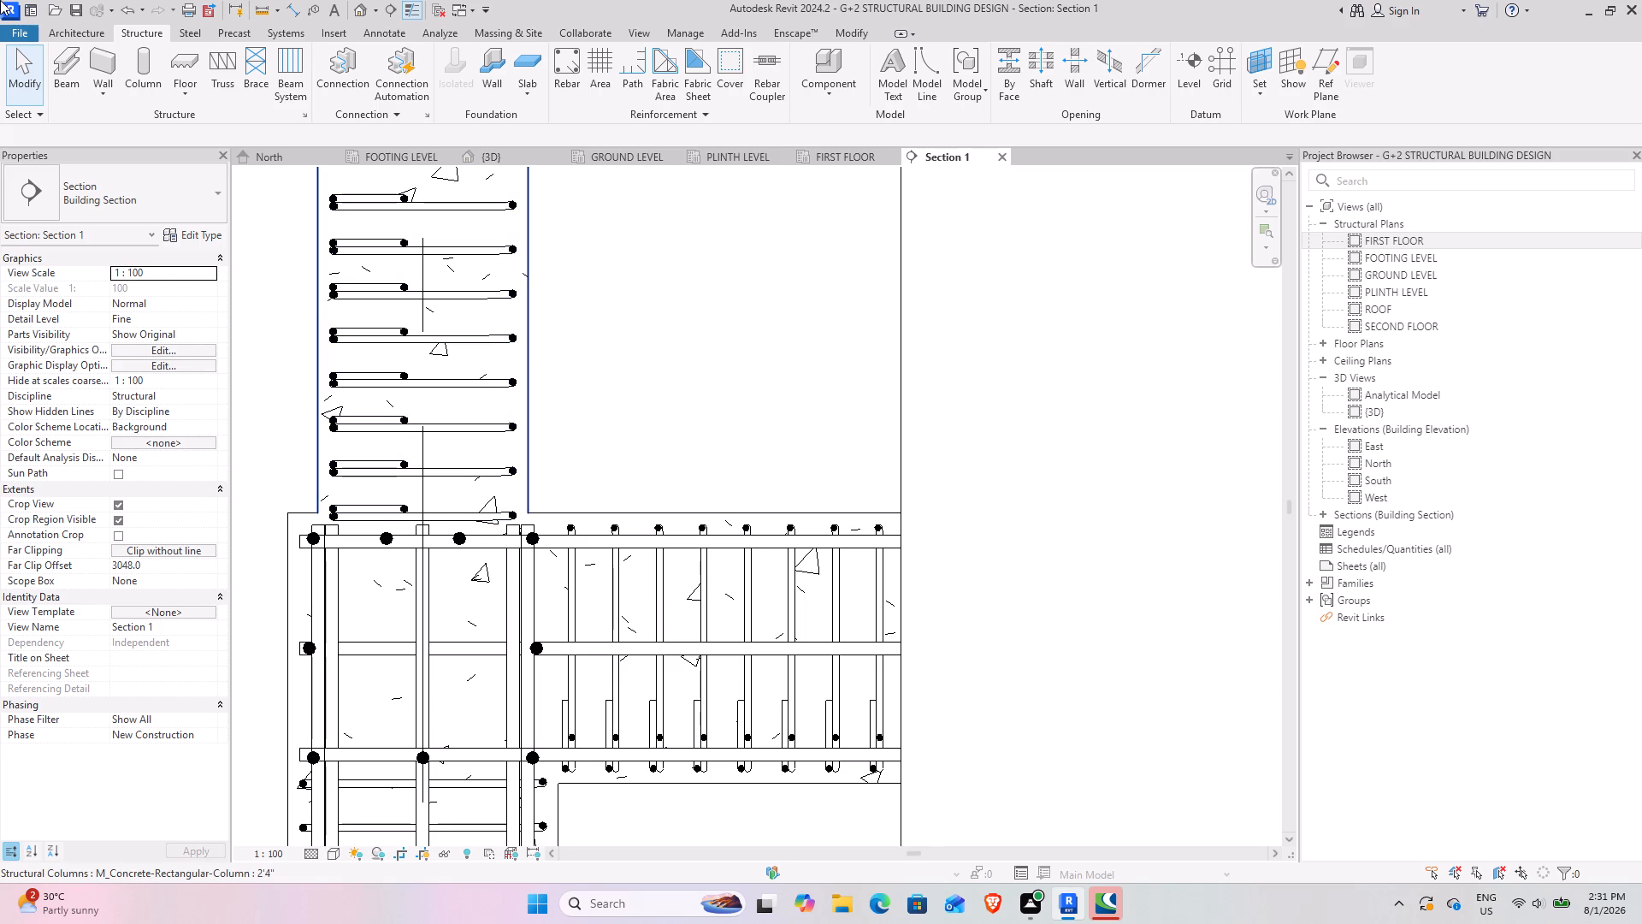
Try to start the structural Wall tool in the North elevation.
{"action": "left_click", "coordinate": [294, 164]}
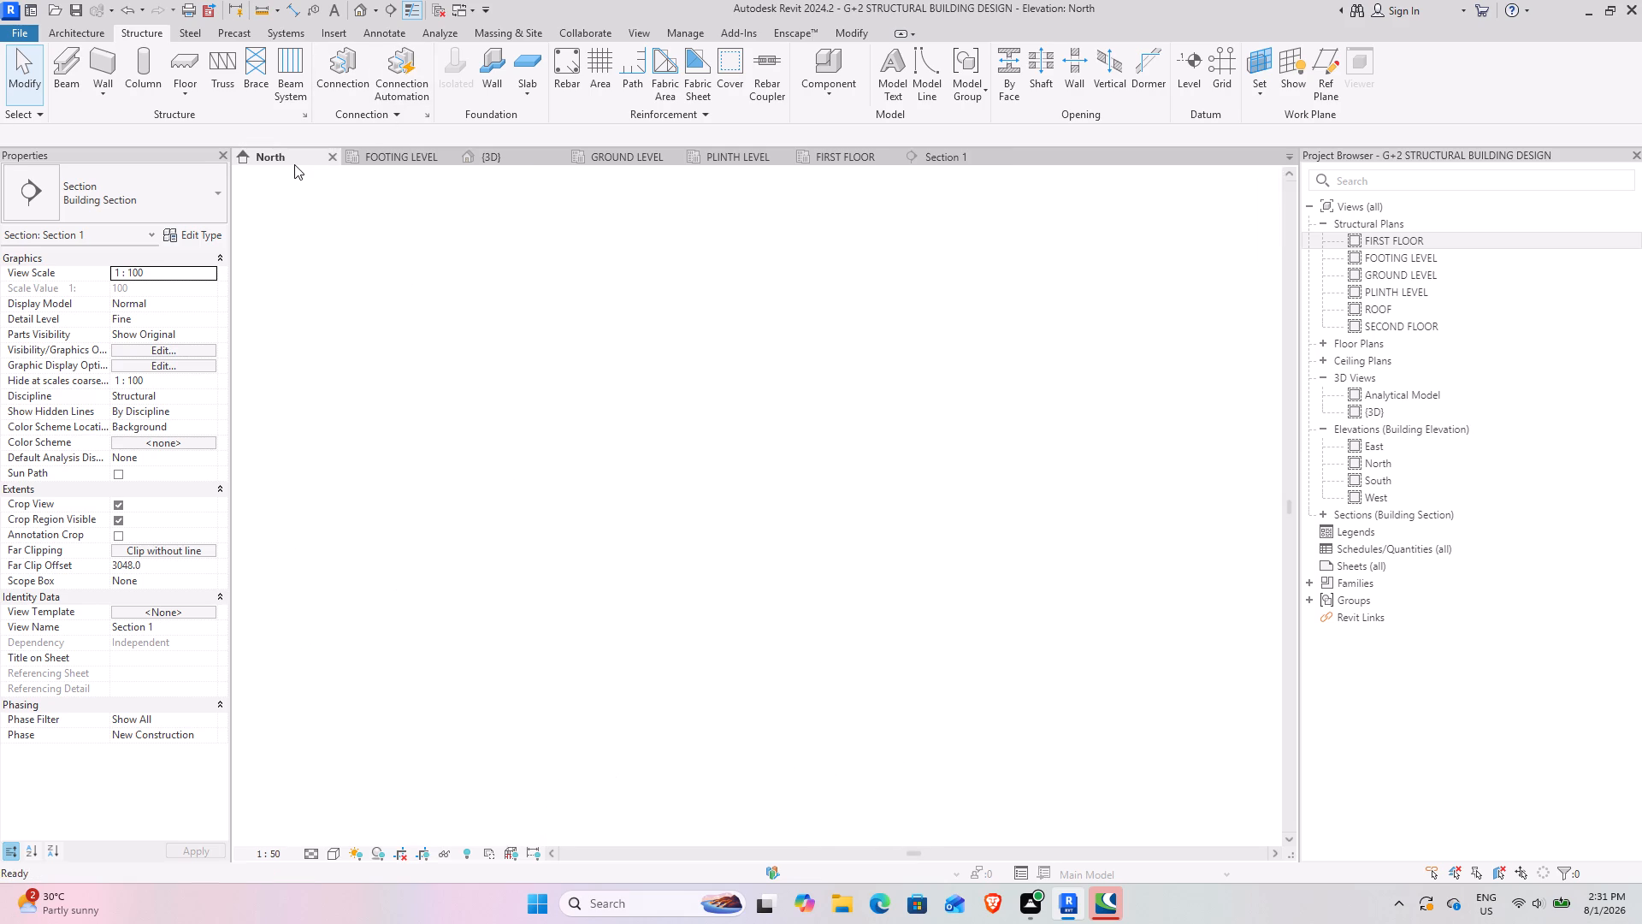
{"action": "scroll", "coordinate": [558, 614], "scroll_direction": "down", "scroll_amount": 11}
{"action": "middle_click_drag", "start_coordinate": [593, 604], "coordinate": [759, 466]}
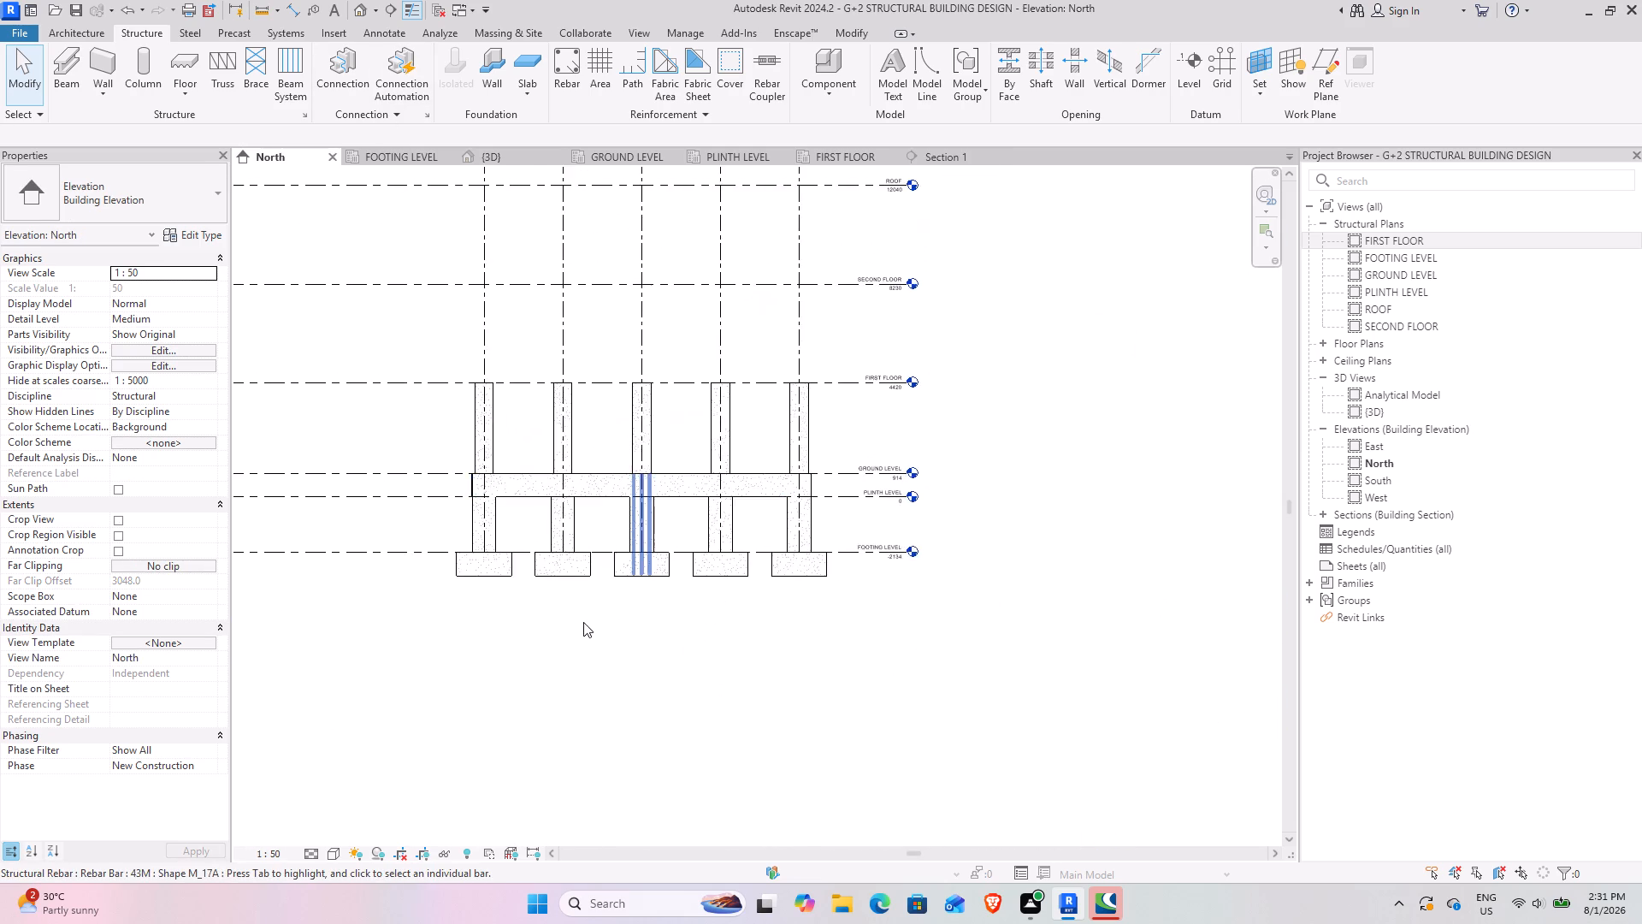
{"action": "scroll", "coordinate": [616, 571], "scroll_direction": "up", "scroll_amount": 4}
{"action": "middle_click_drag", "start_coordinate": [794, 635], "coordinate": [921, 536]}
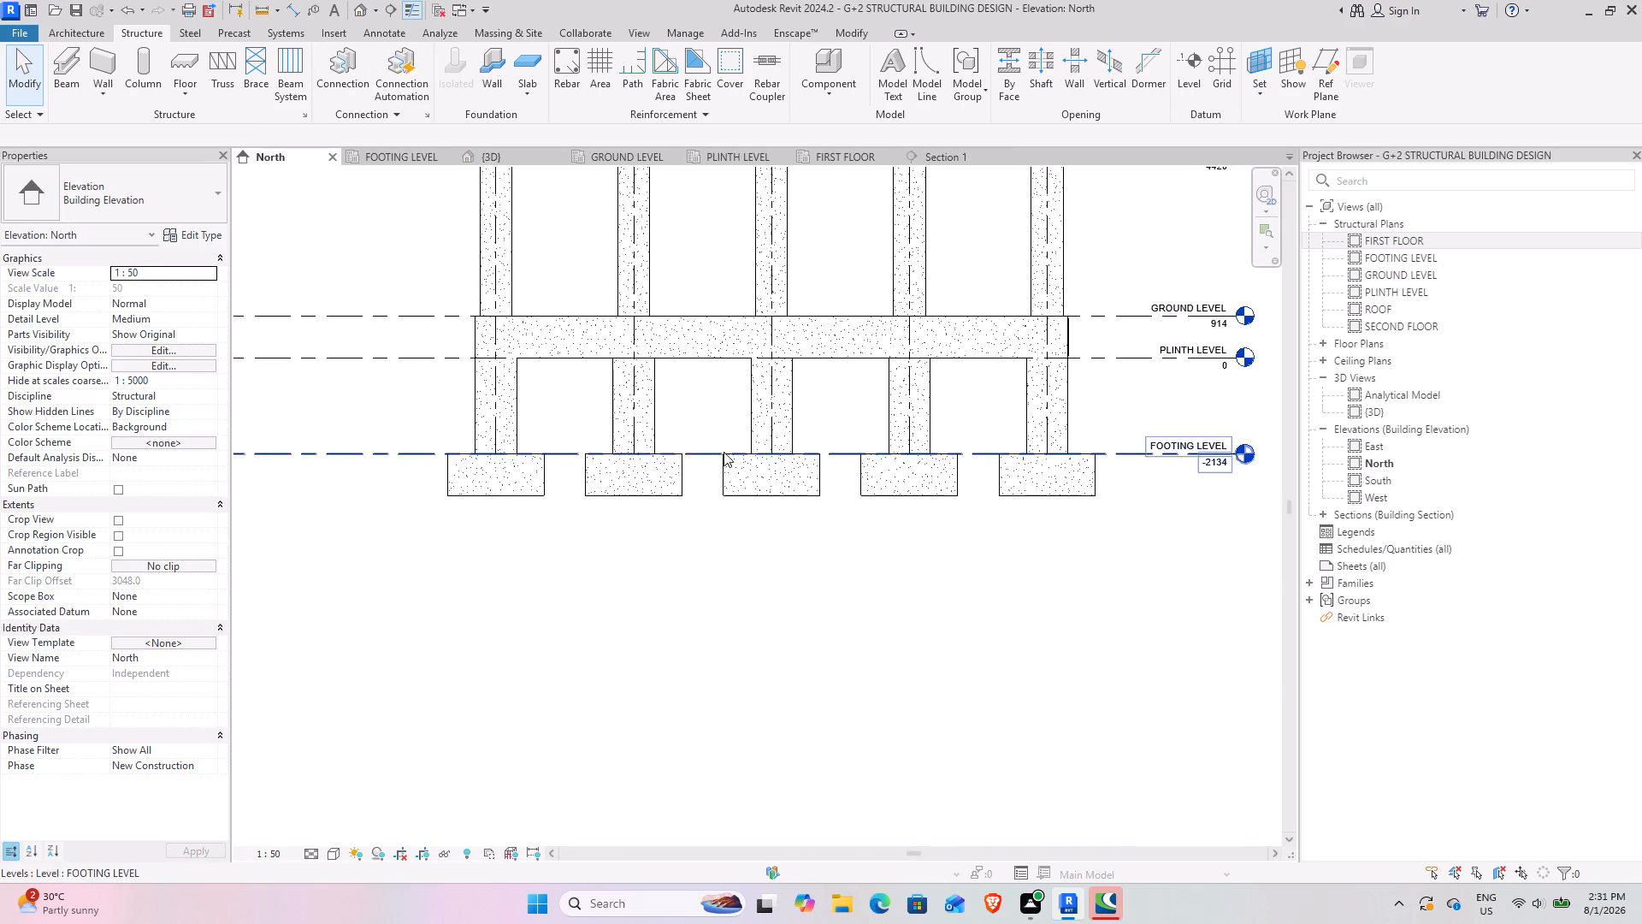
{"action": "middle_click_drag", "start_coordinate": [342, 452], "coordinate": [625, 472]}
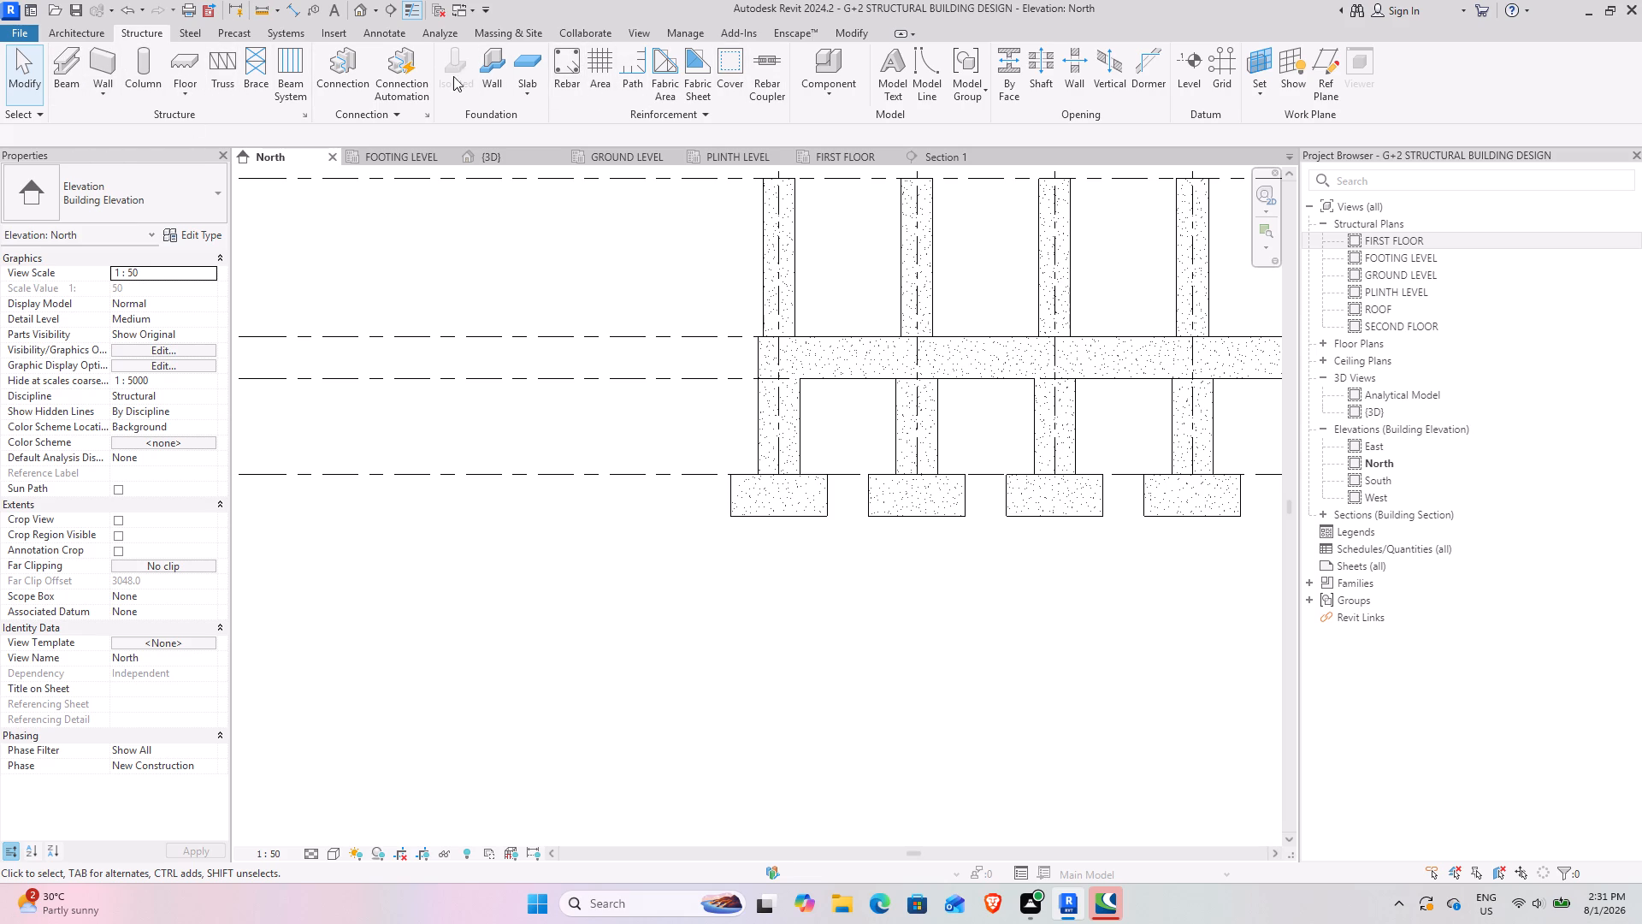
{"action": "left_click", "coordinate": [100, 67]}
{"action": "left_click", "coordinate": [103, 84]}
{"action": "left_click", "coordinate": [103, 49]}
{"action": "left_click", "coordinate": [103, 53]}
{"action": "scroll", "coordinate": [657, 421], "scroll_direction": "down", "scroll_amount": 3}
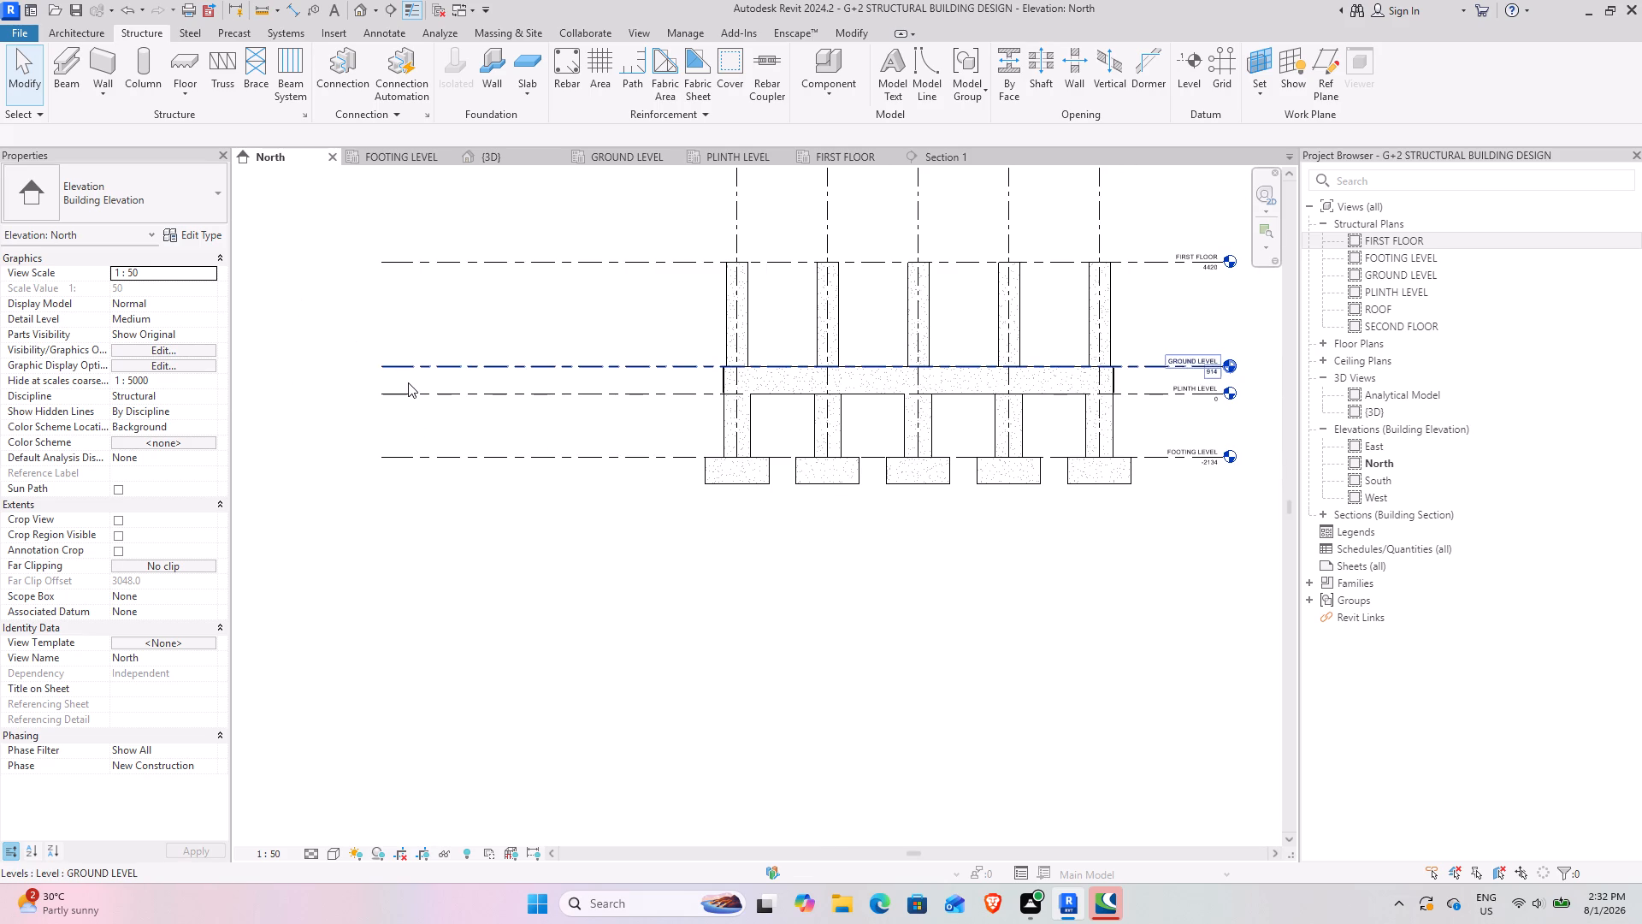
Save the project.
{"action": "key", "text": "ctrl+s"}
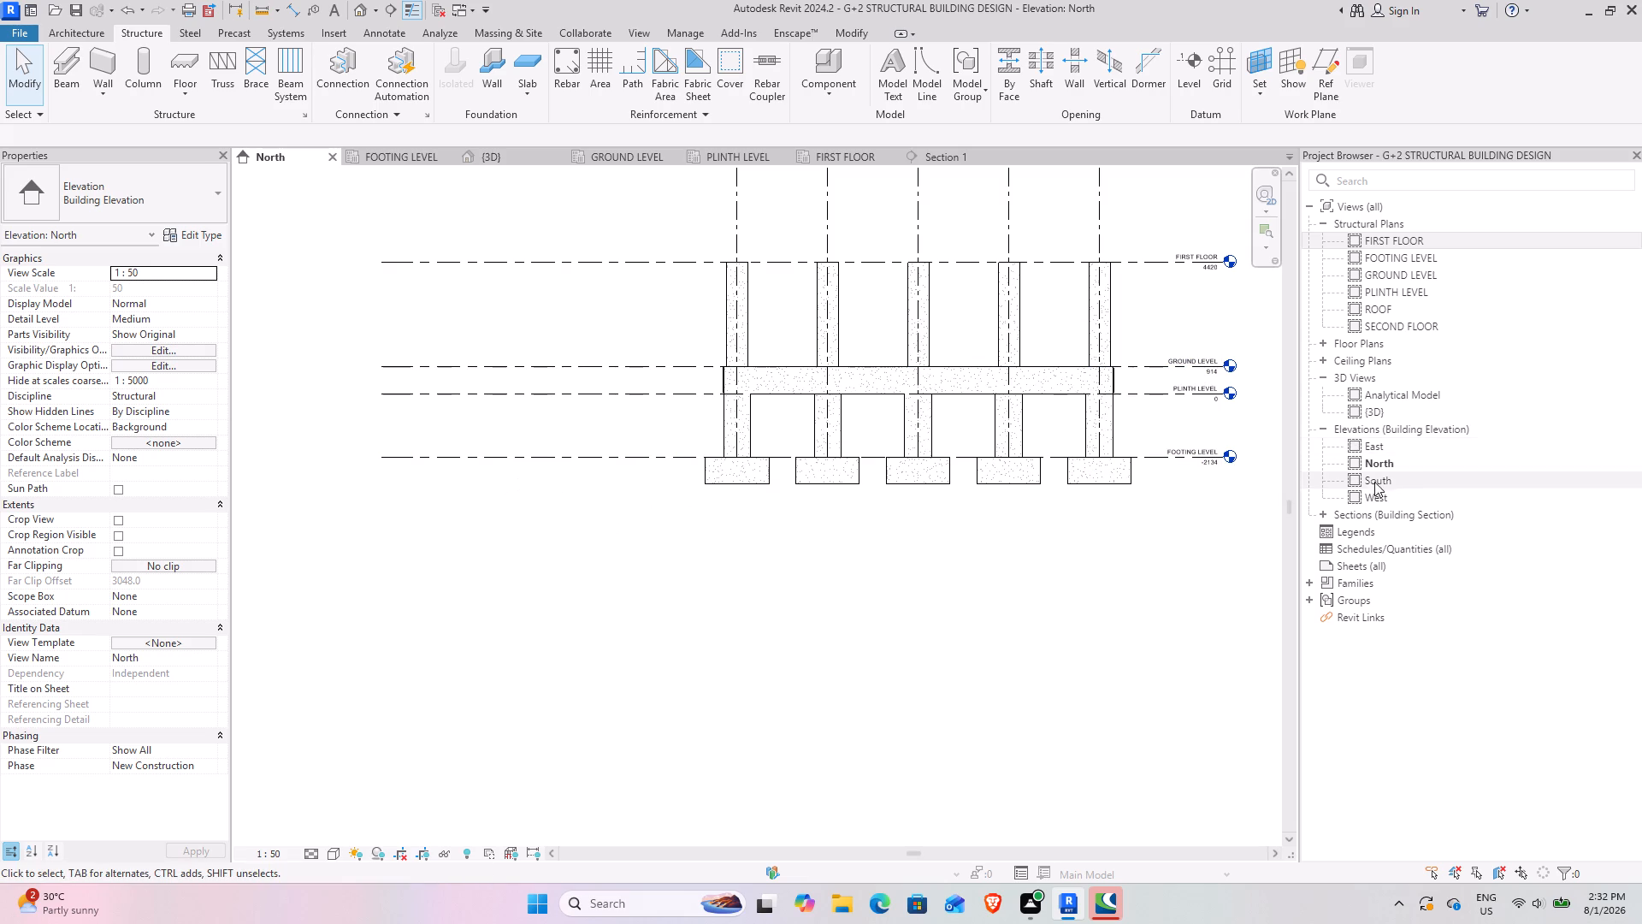
In the GROUND LEVEL plan, draw a closed rectangle of Generic - 200mm structural walls west of the grid, about 4600 by 5100 mm.
{"action": "left_click", "coordinate": [623, 157]}
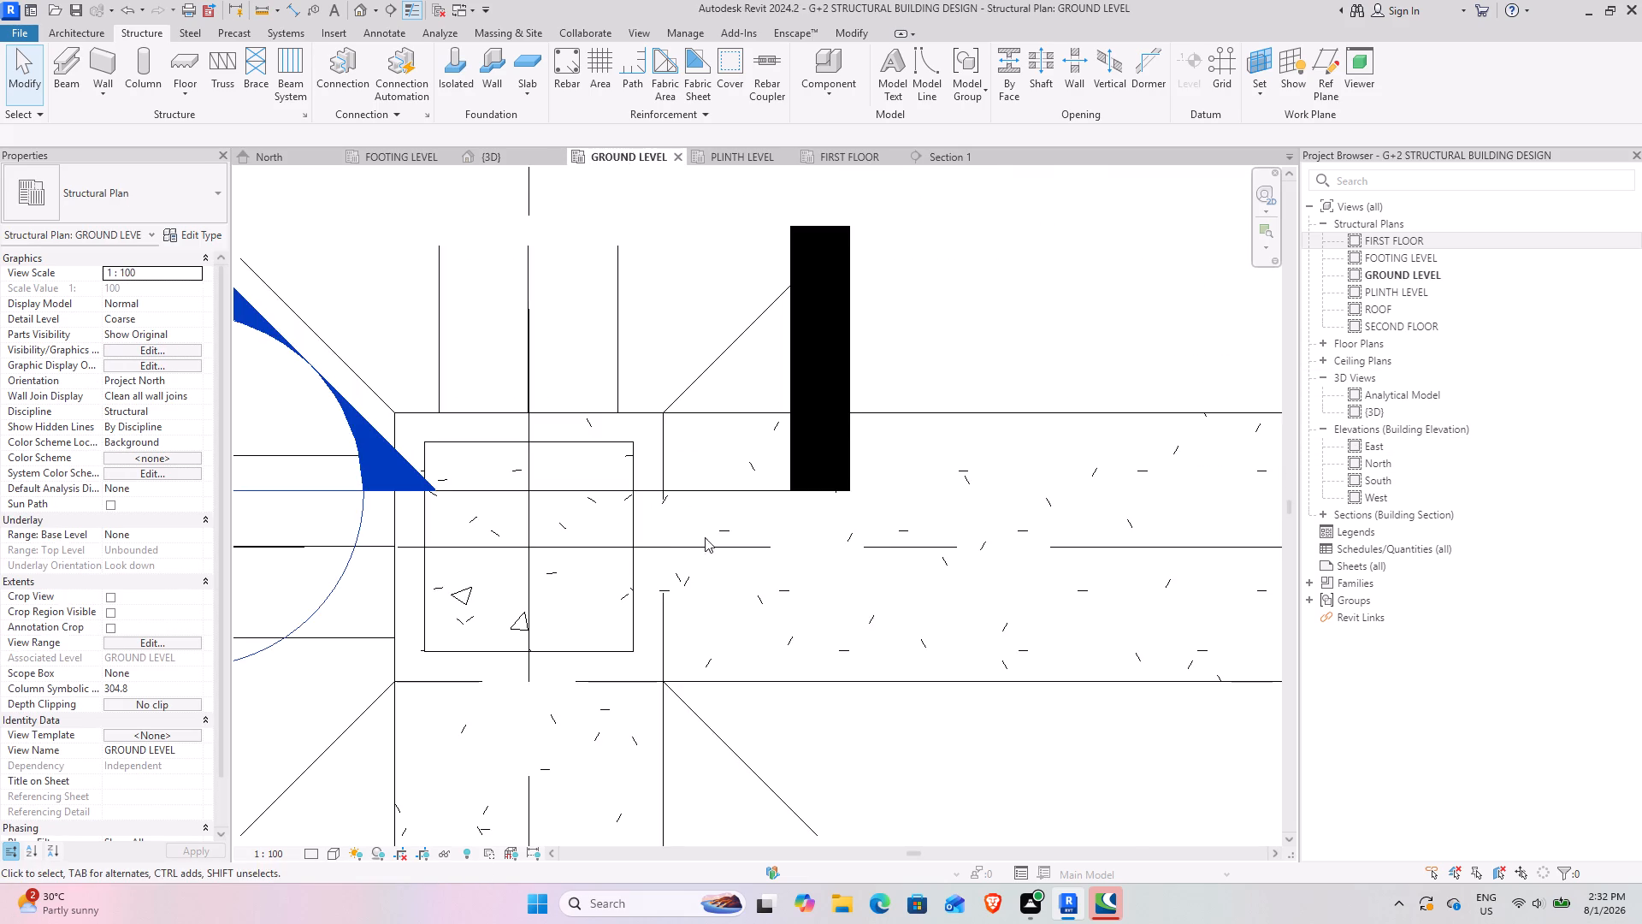
{"action": "scroll", "coordinate": [719, 586], "scroll_direction": "down", "scroll_amount": 10}
{"action": "middle_click_drag", "start_coordinate": [554, 589], "coordinate": [824, 397]}
{"action": "scroll", "coordinate": [765, 441], "scroll_direction": "down", "scroll_amount": 10}
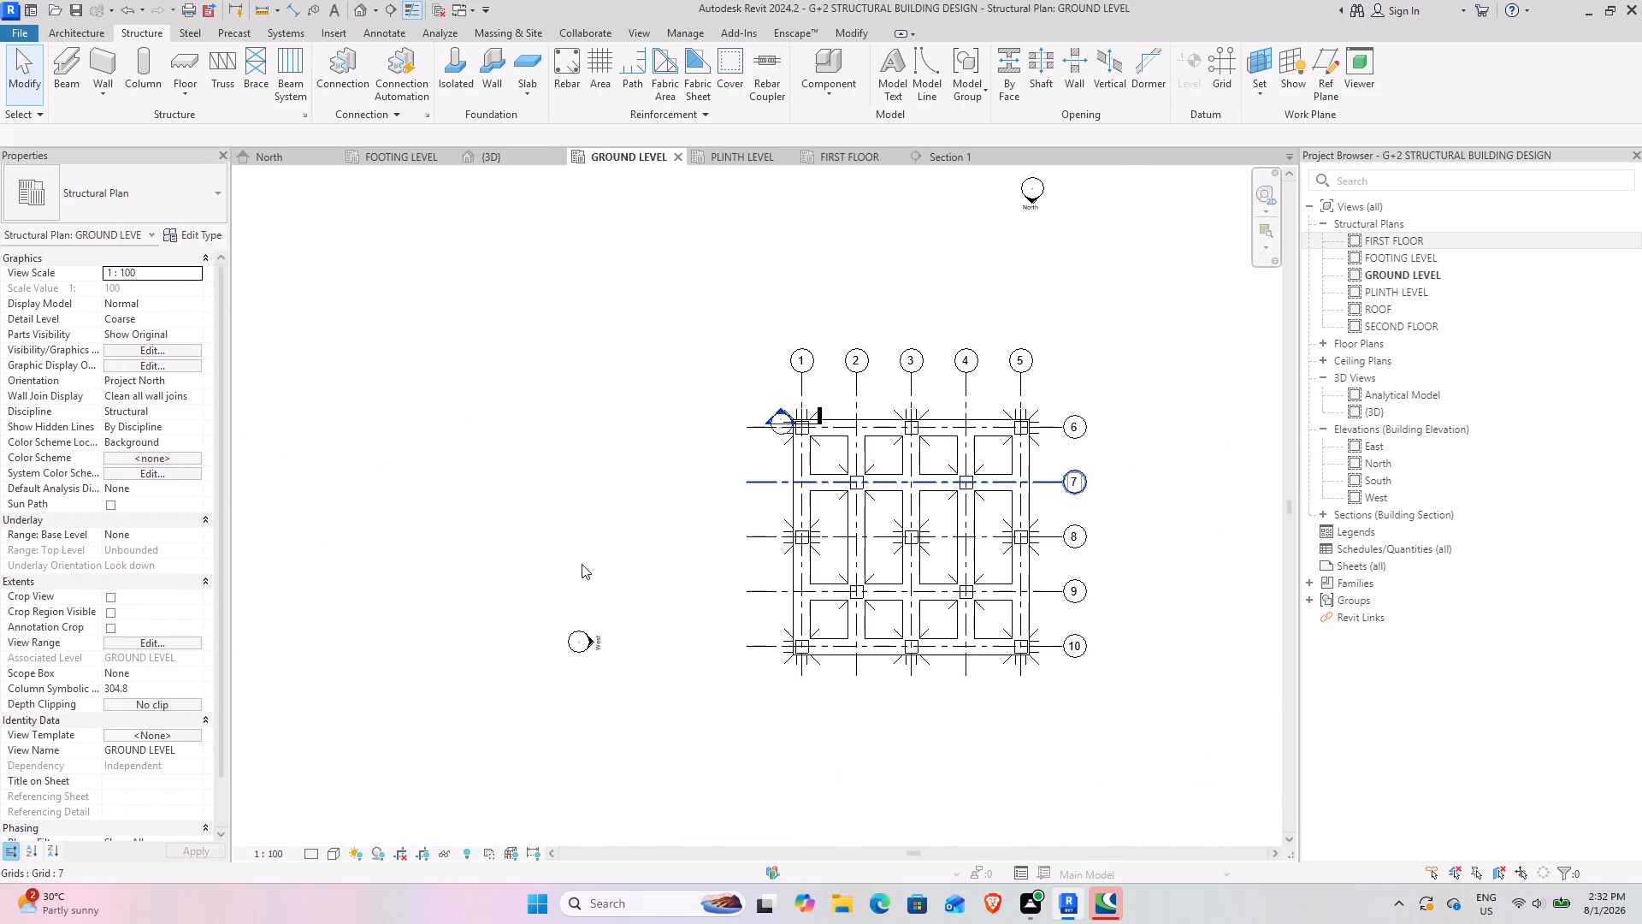
{"action": "middle_click_drag", "start_coordinate": [574, 566], "coordinate": [563, 592]}
{"action": "scroll", "coordinate": [762, 573], "scroll_direction": "up", "scroll_amount": 4}
{"action": "middle_click_drag", "start_coordinate": [774, 618], "coordinate": [860, 576]}
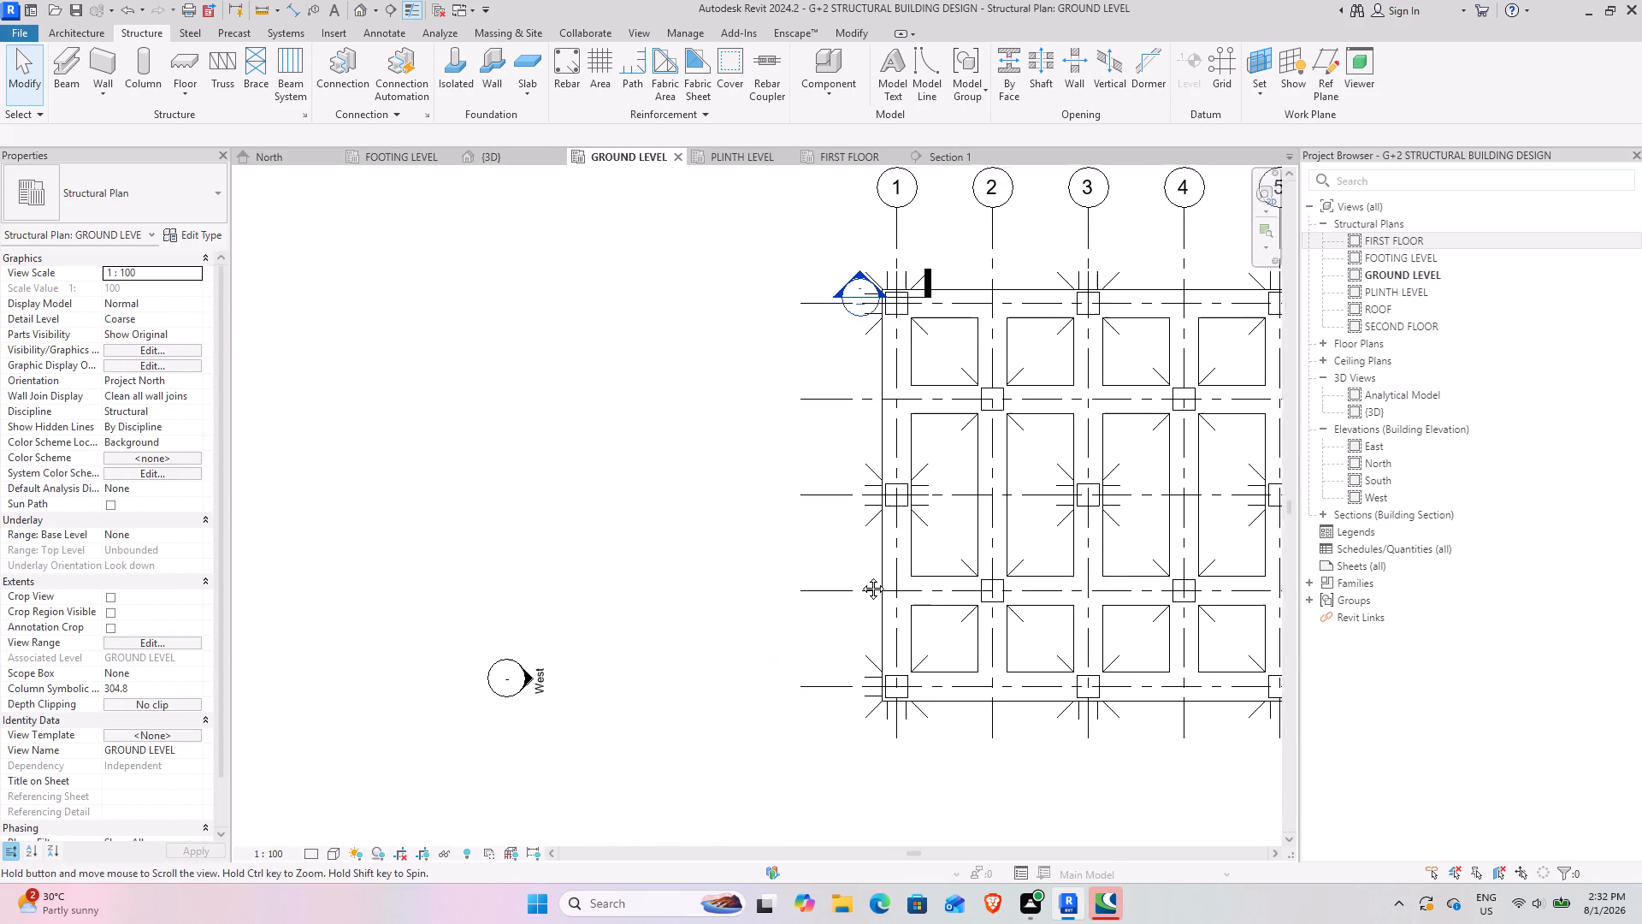
{"action": "middle_click_drag", "start_coordinate": [860, 576], "coordinate": [857, 579]}
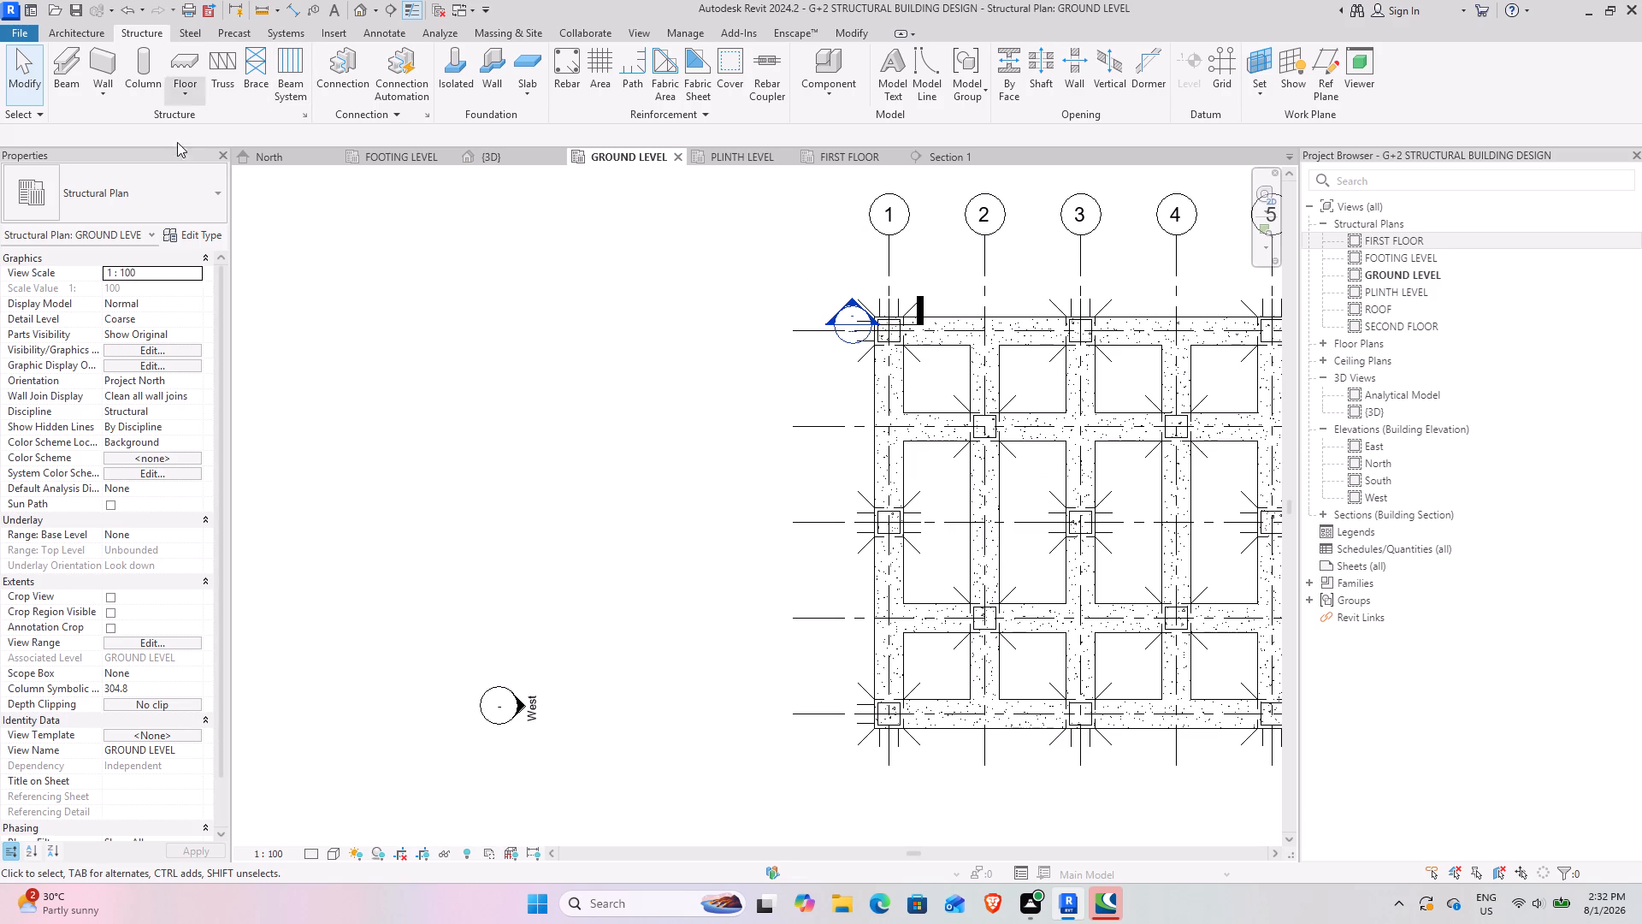
{"action": "left_click", "coordinate": [97, 63]}
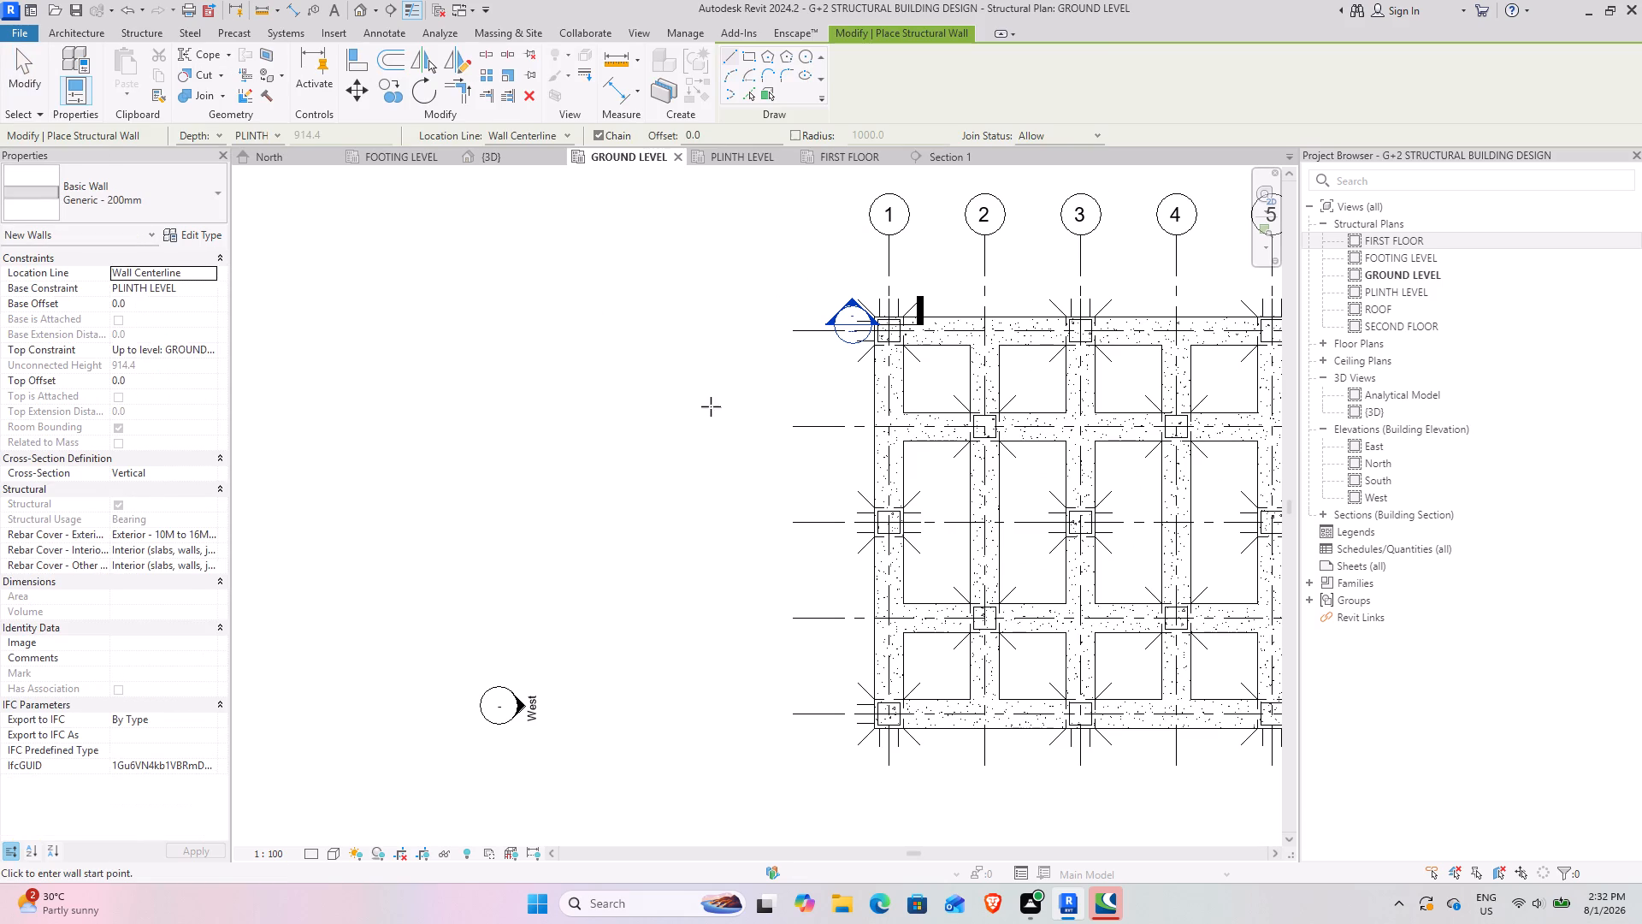
{"action": "left_click", "coordinate": [704, 440]}
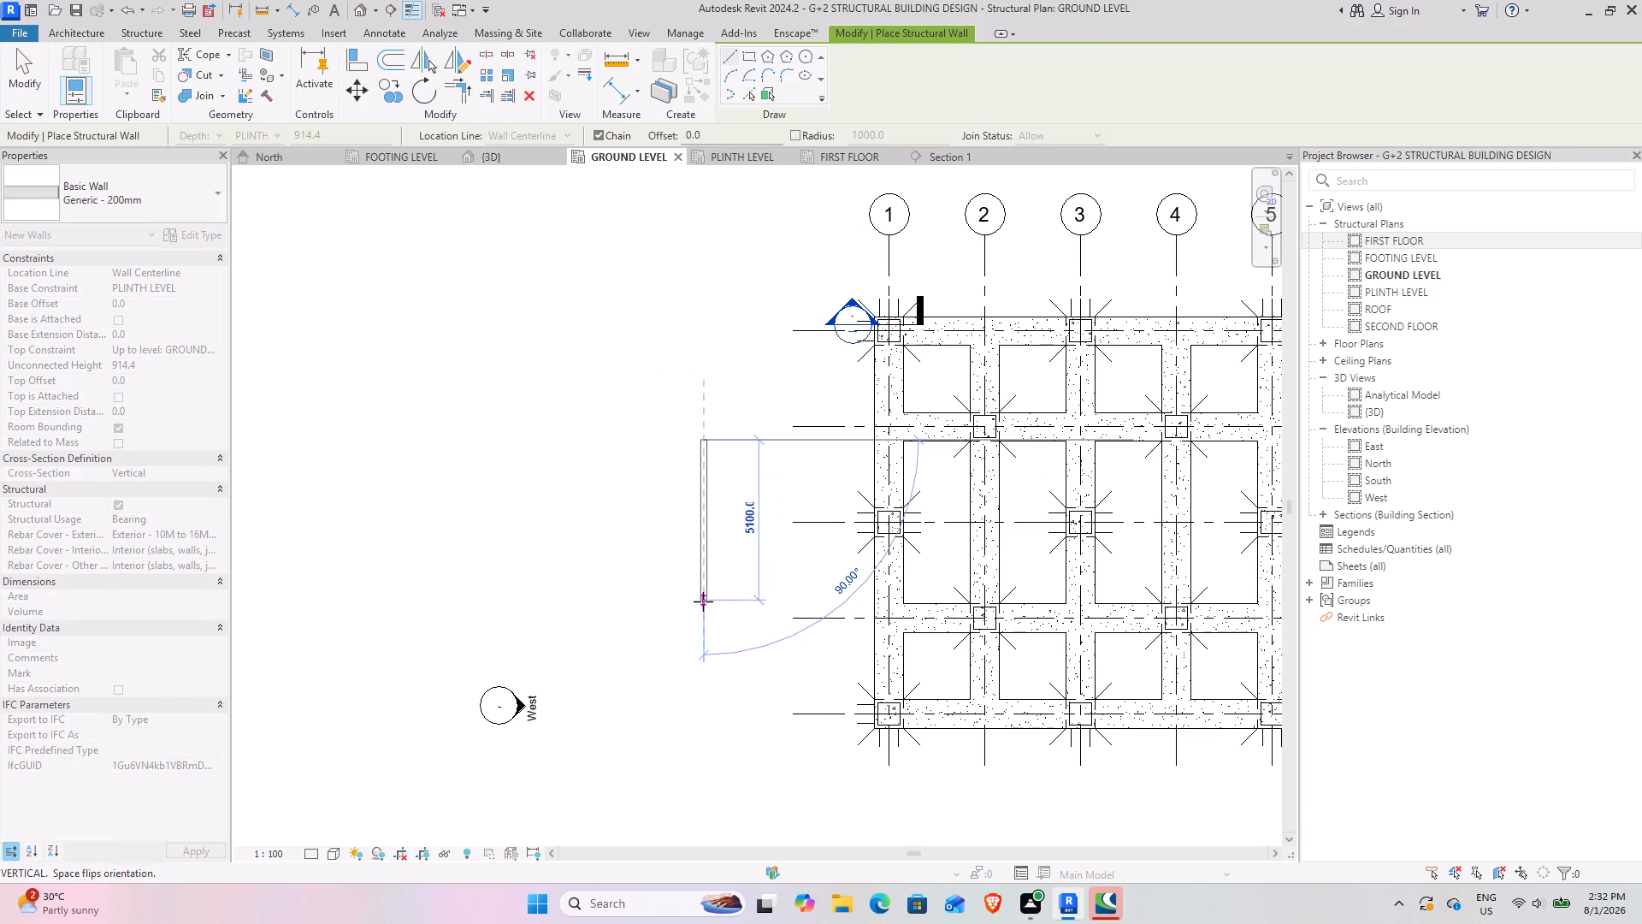
{"action": "left_click", "coordinate": [703, 601]}
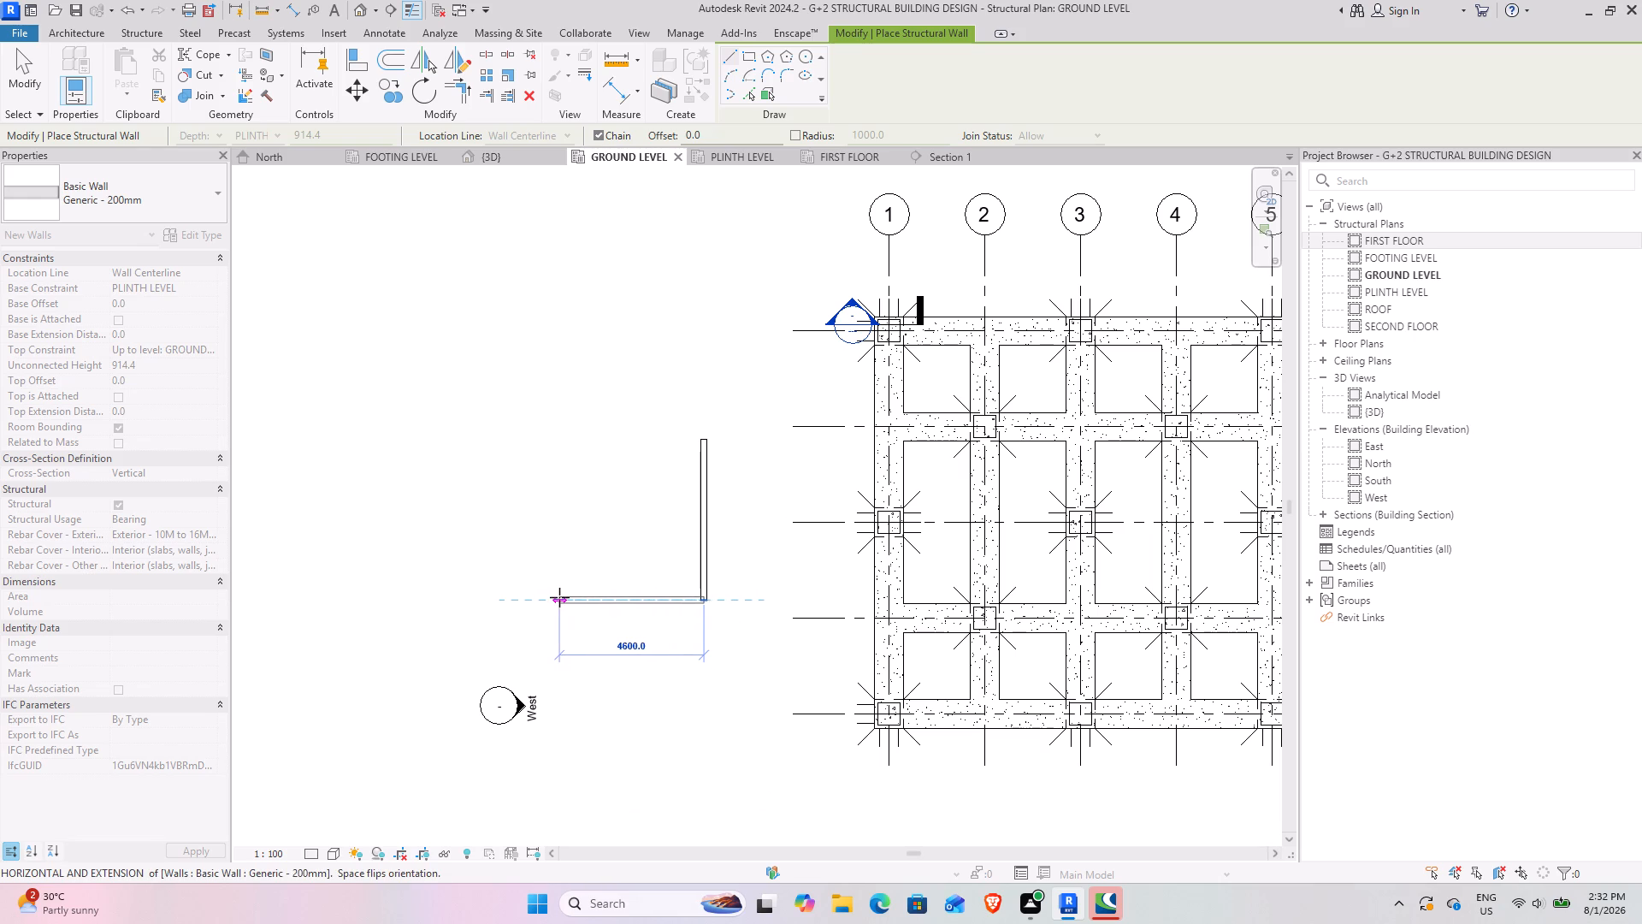
{"action": "left_click", "coordinate": [559, 597]}
{"action": "left_click", "coordinate": [558, 445]}
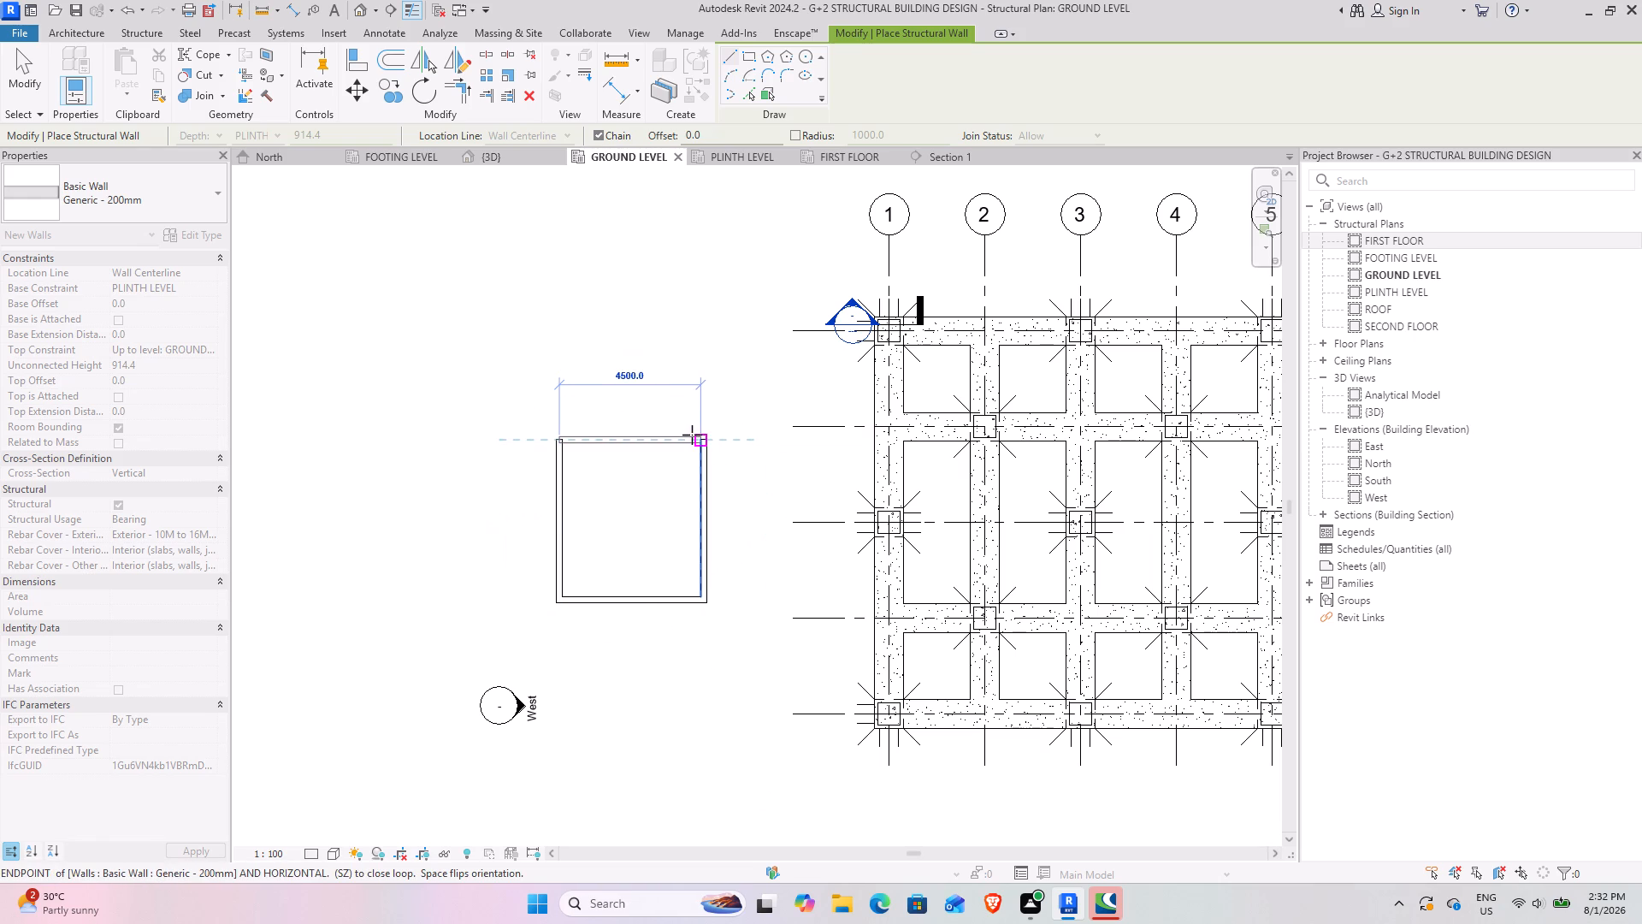
{"action": "left_click", "coordinate": [700, 436]}
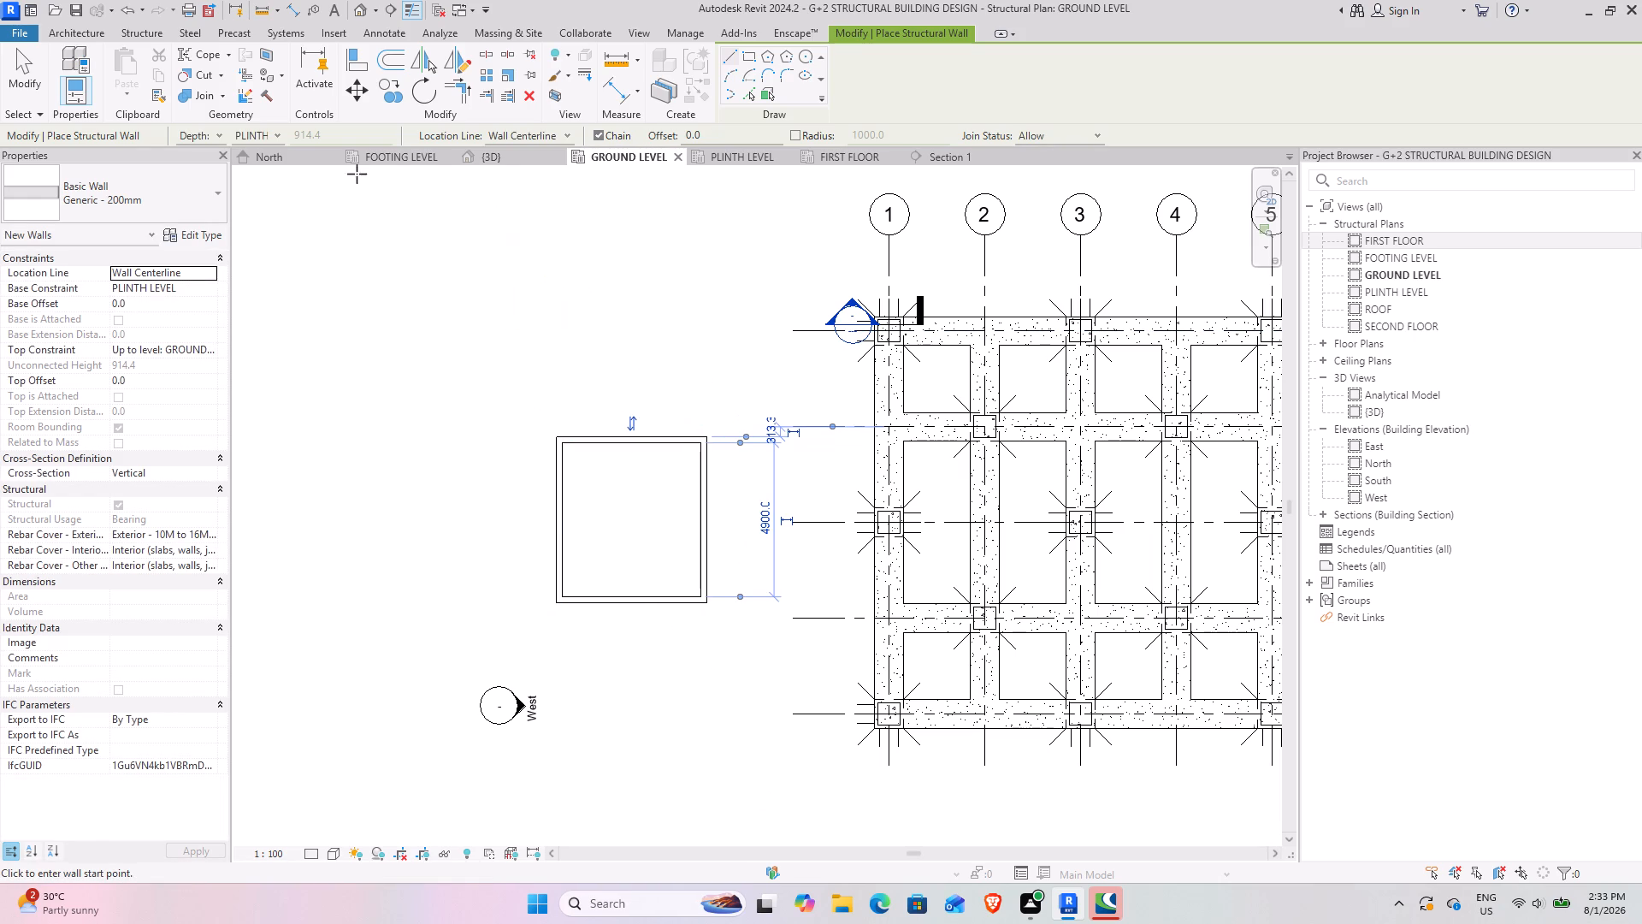
Set the base constraint of all four new walls to FOOTING LEVEL in the North elevation.
{"action": "left_click", "coordinate": [497, 151]}
{"action": "scroll", "coordinate": [710, 480], "scroll_direction": "down", "scroll_amount": 7}
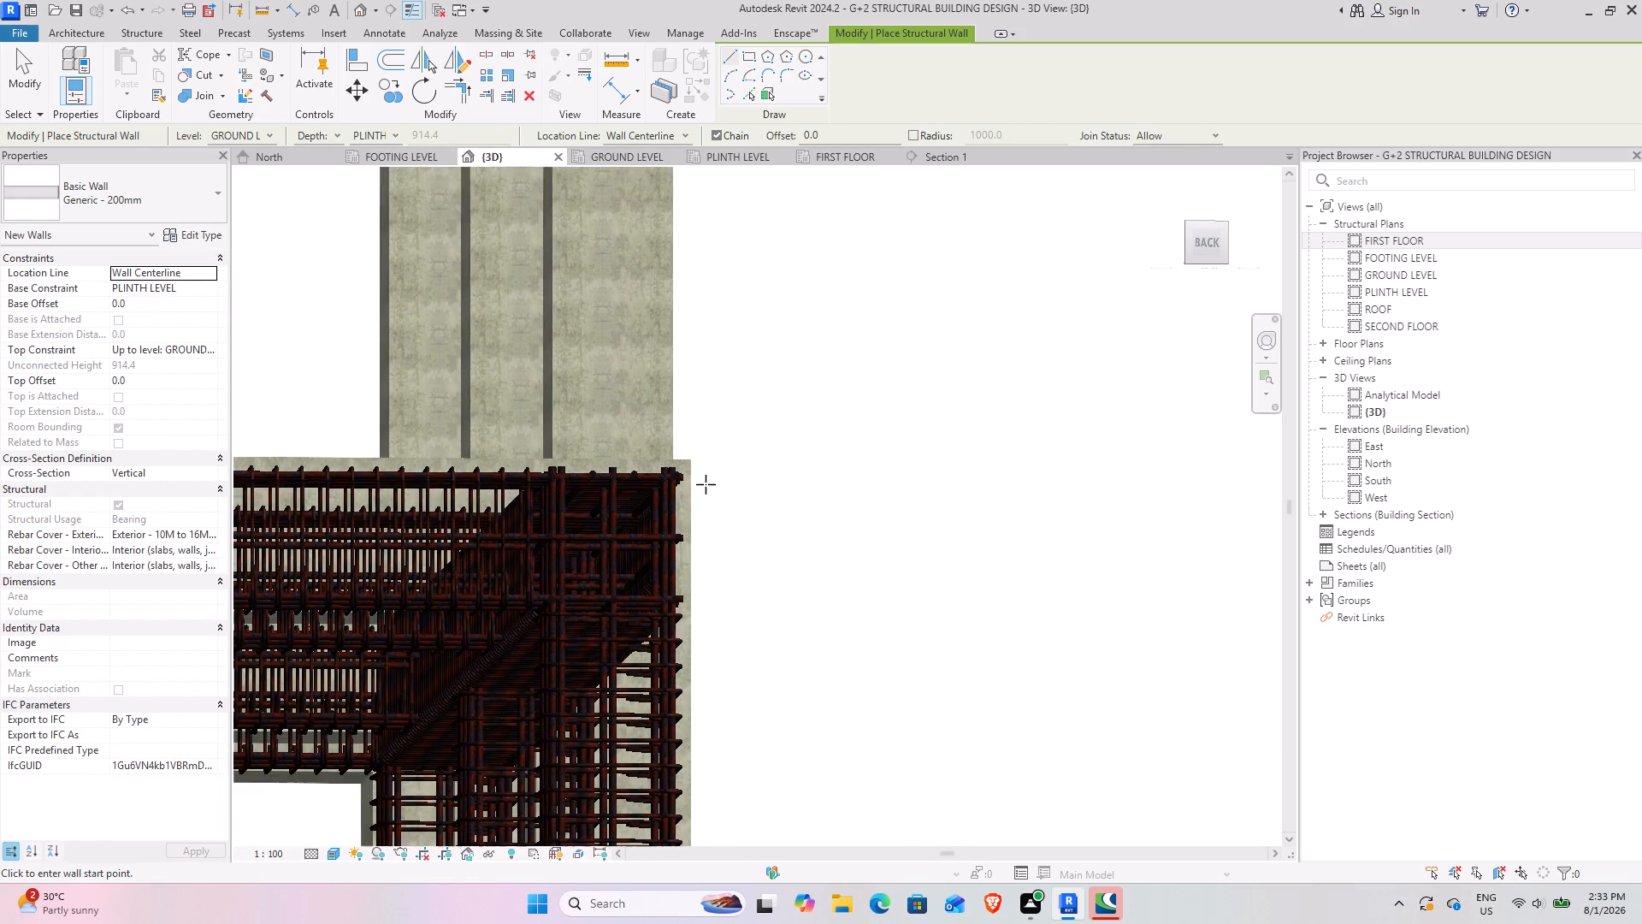
{"action": "scroll", "coordinate": [706, 484], "scroll_direction": "down", "scroll_amount": 7}
{"action": "left_click", "coordinate": [298, 157]}
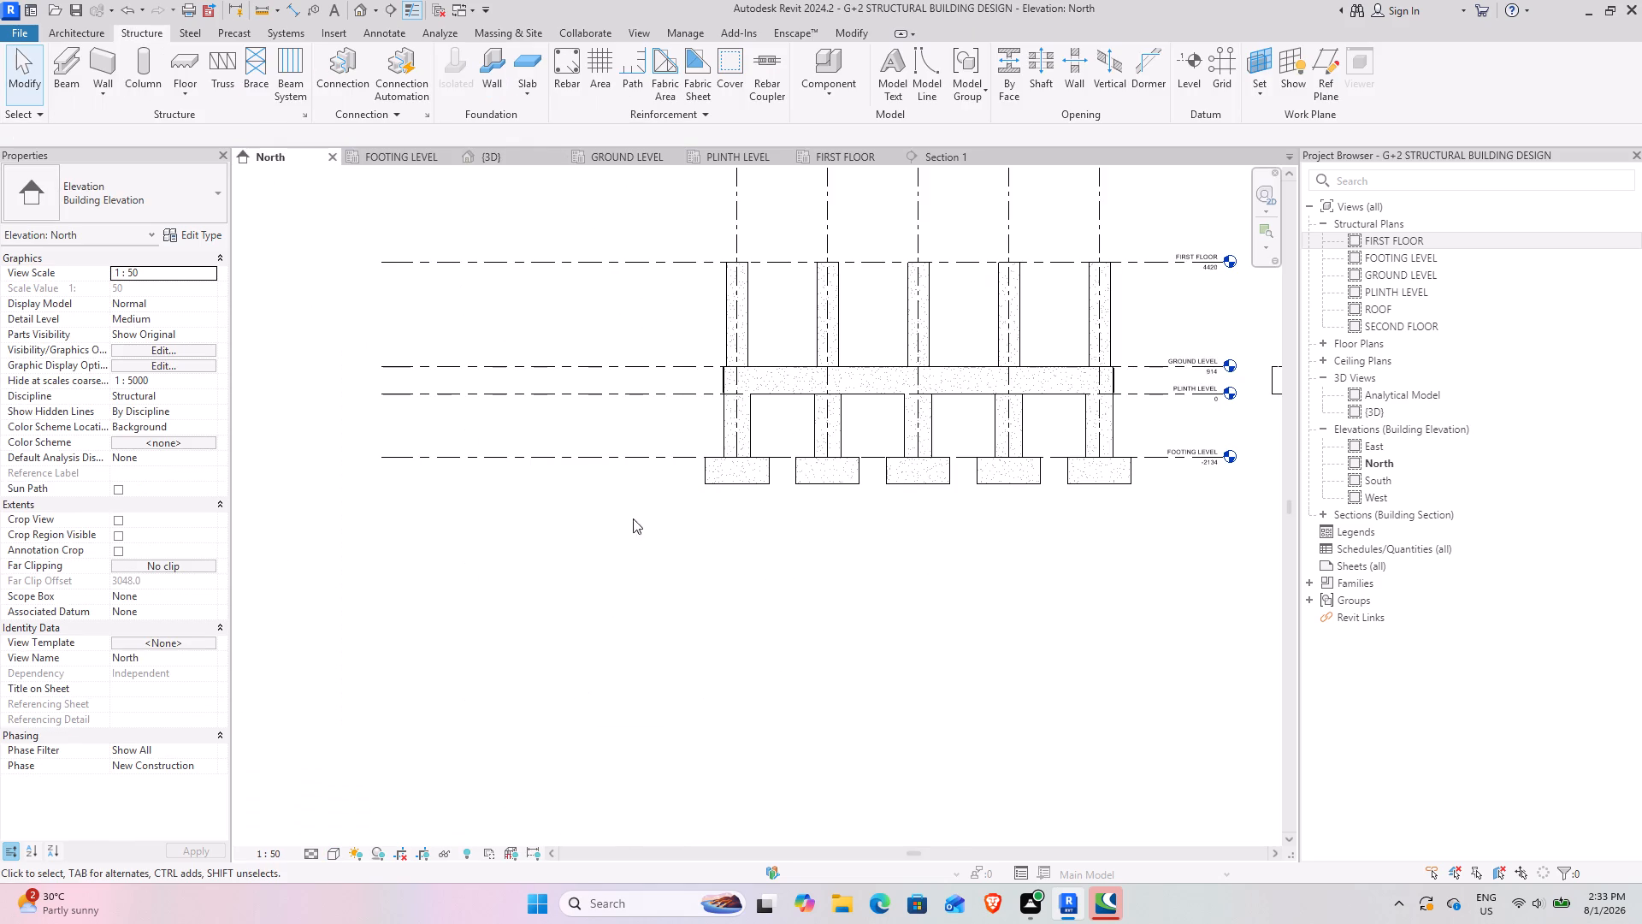
{"action": "middle_click_drag", "start_coordinate": [1039, 438], "coordinate": [245, 511]}
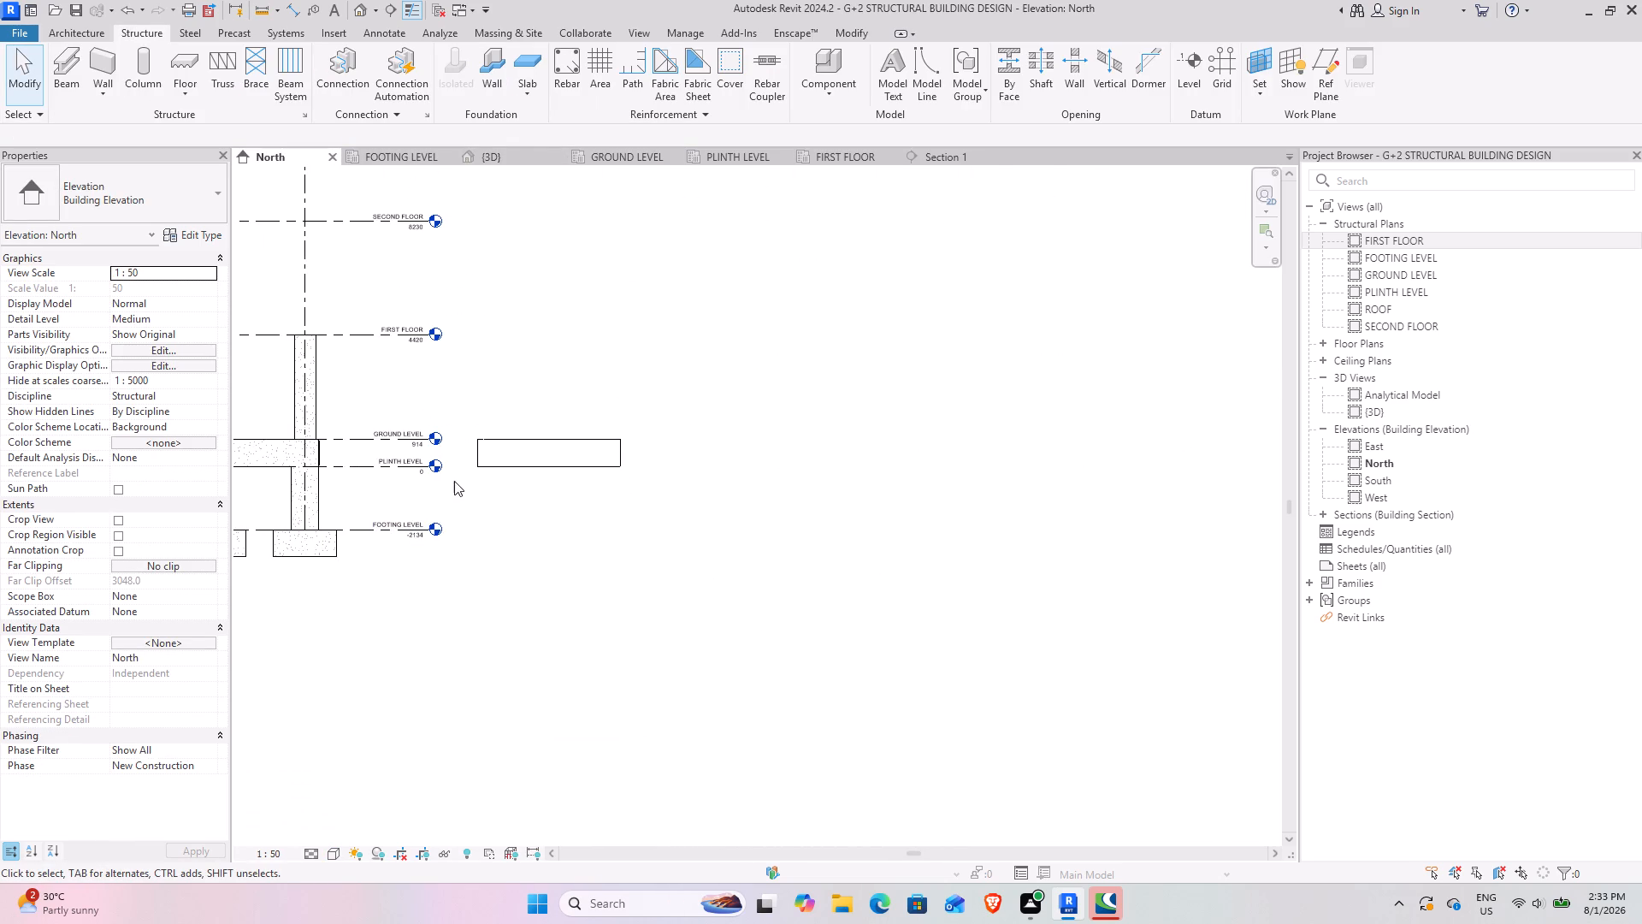
{"action": "scroll", "coordinate": [467, 480], "scroll_direction": "up", "scroll_amount": 4}
{"action": "left_click", "coordinate": [572, 457]}
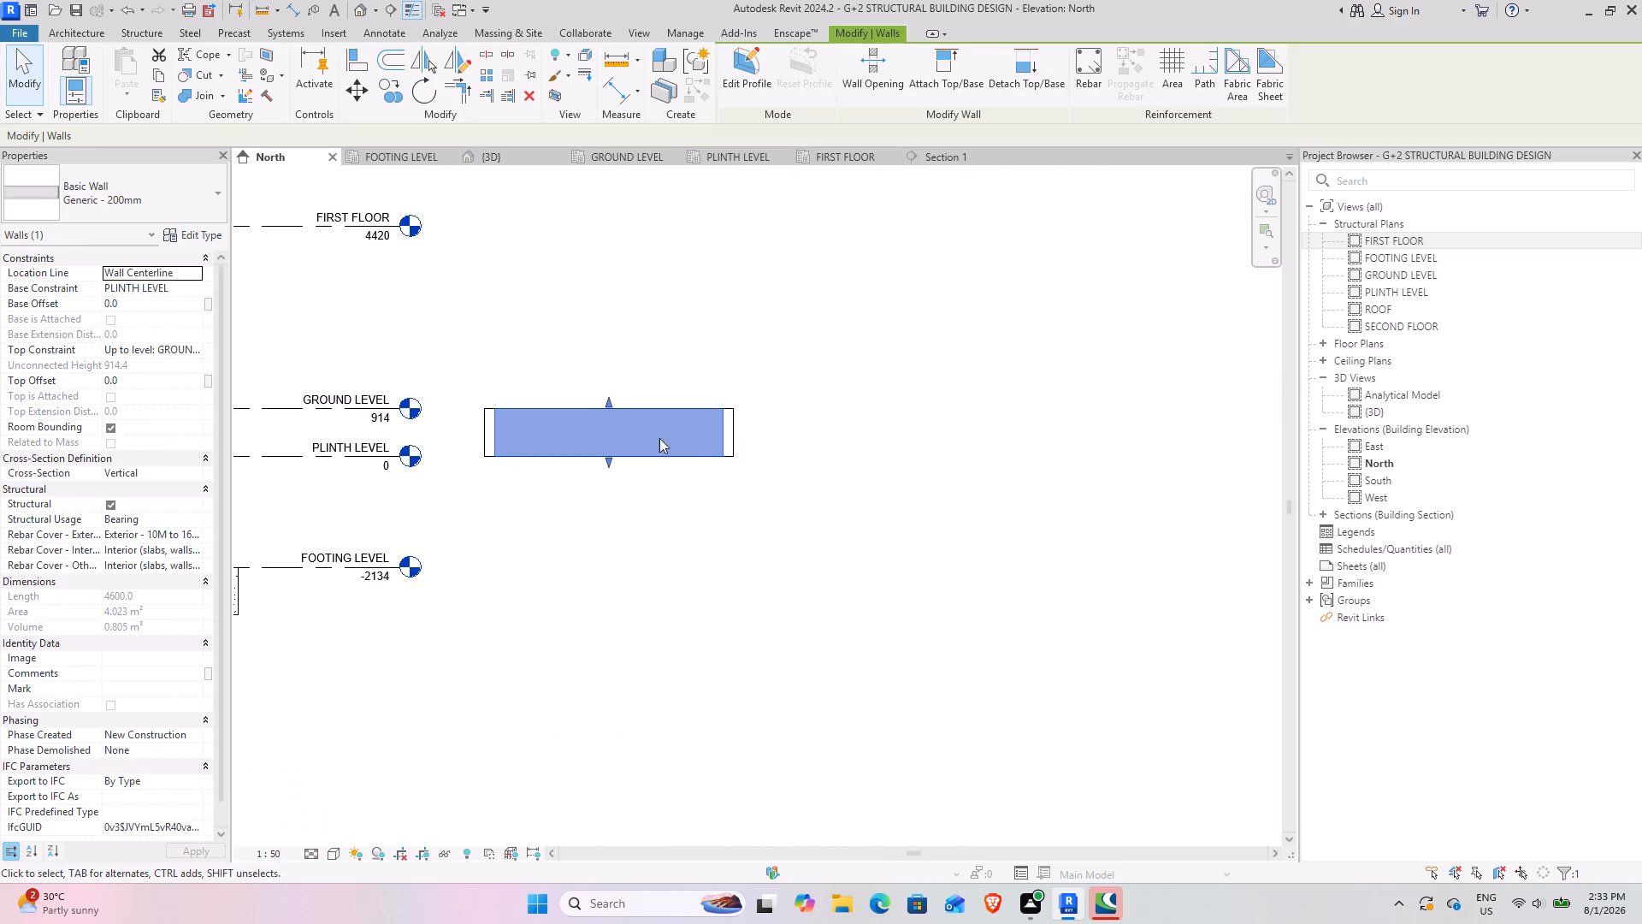
{"action": "left_click_drag", "start_coordinate": [869, 548], "coordinate": [454, 364]}
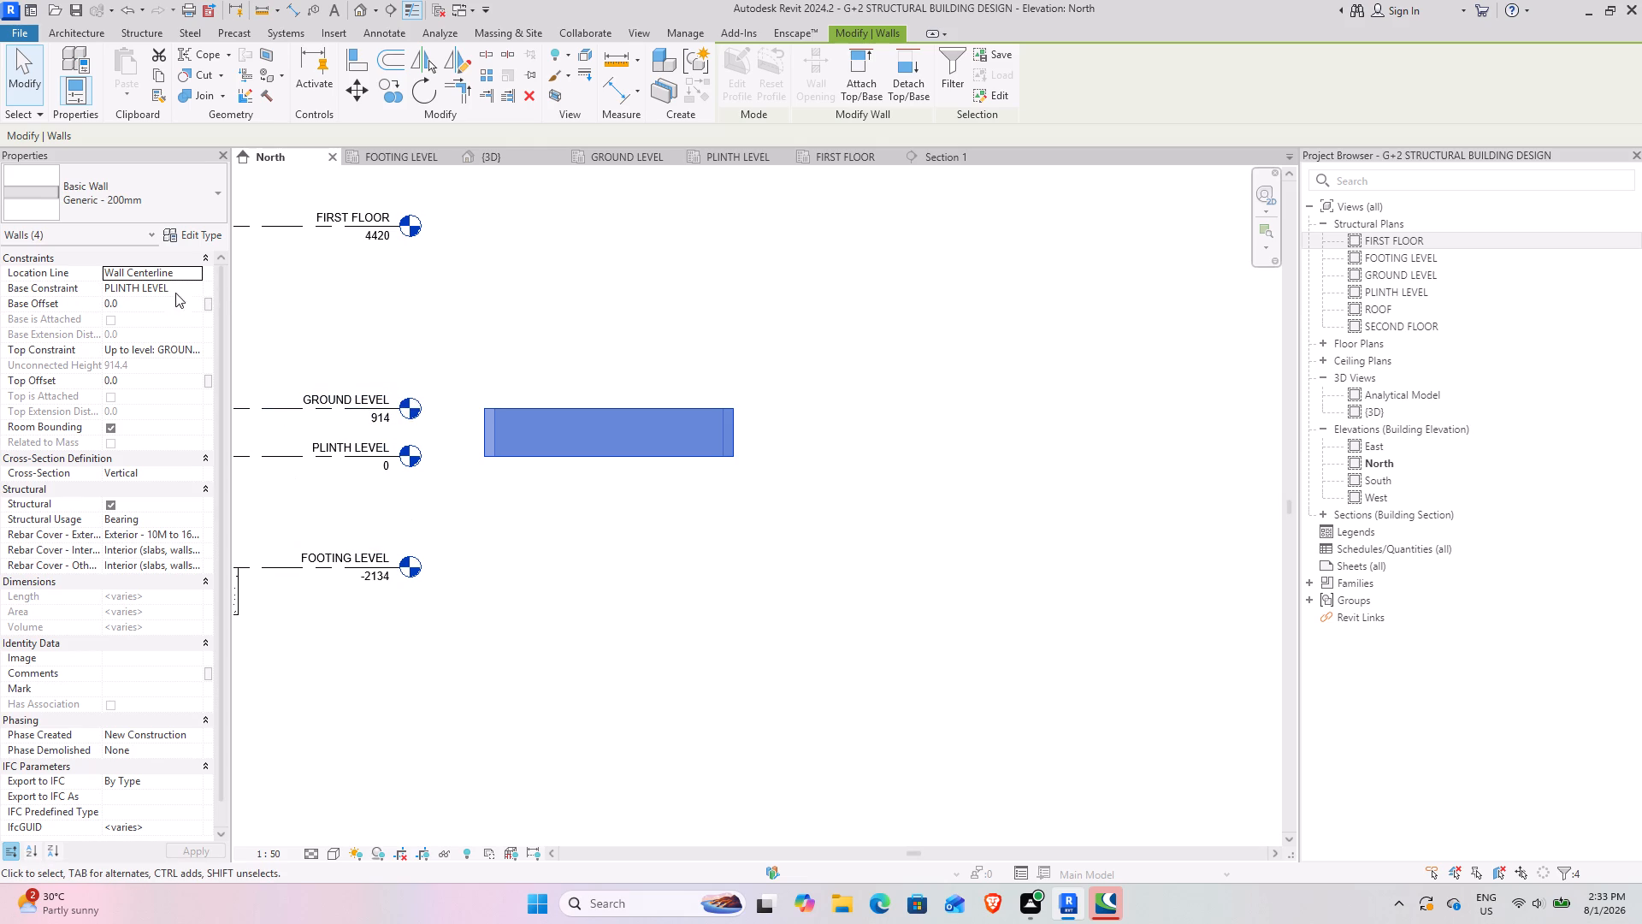
{"action": "left_click", "coordinate": [201, 288]}
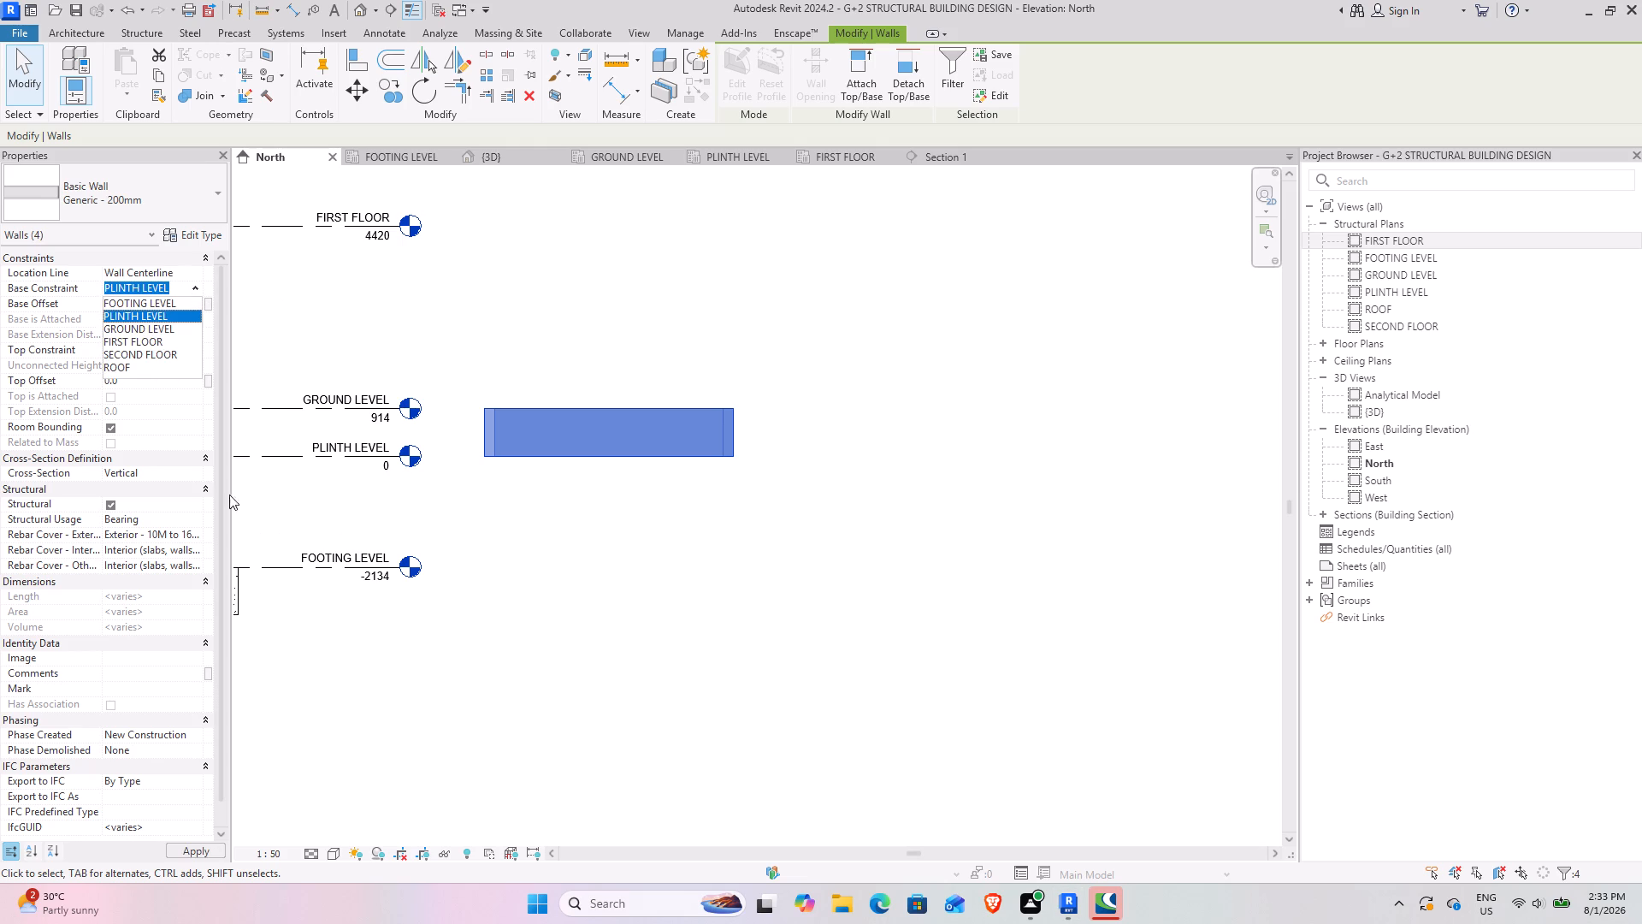
{"action": "left_click", "coordinate": [136, 301]}
{"action": "scroll", "coordinate": [576, 651], "scroll_direction": "down", "scroll_amount": 3}
{"action": "middle_click_drag", "start_coordinate": [507, 648], "coordinate": [564, 618]}
{"action": "left_click", "coordinate": [195, 283]}
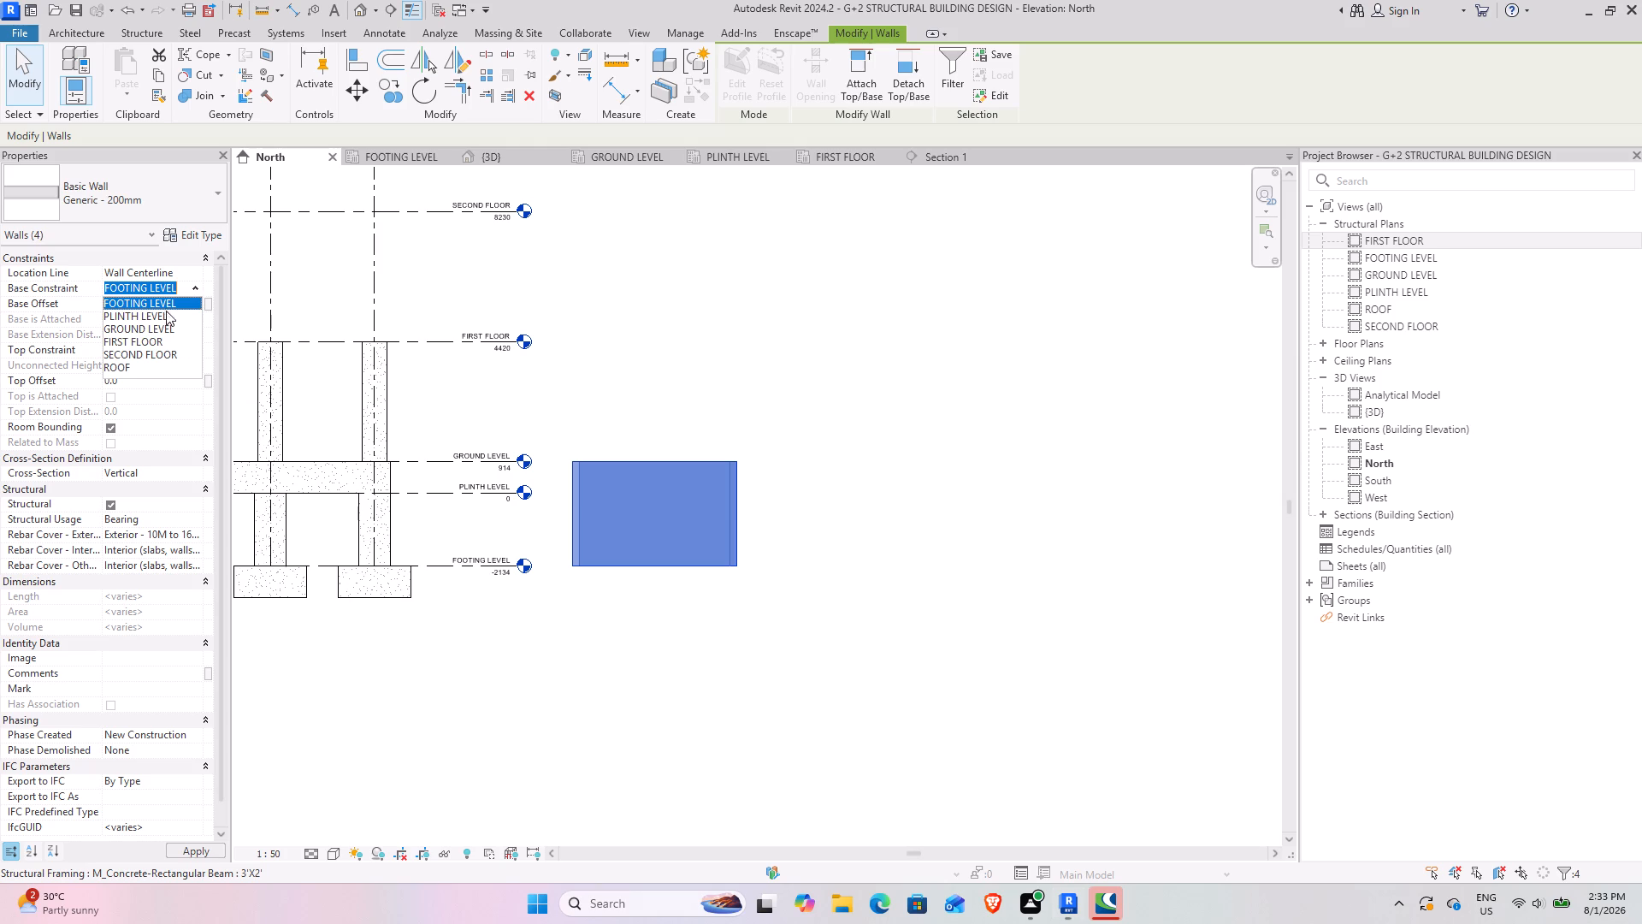
{"action": "scroll", "coordinate": [155, 338], "scroll_direction": "down", "scroll_amount": 2}
{"action": "scroll", "coordinate": [153, 337], "scroll_direction": "up", "scroll_amount": 2}
{"action": "left_click", "coordinate": [191, 297]}
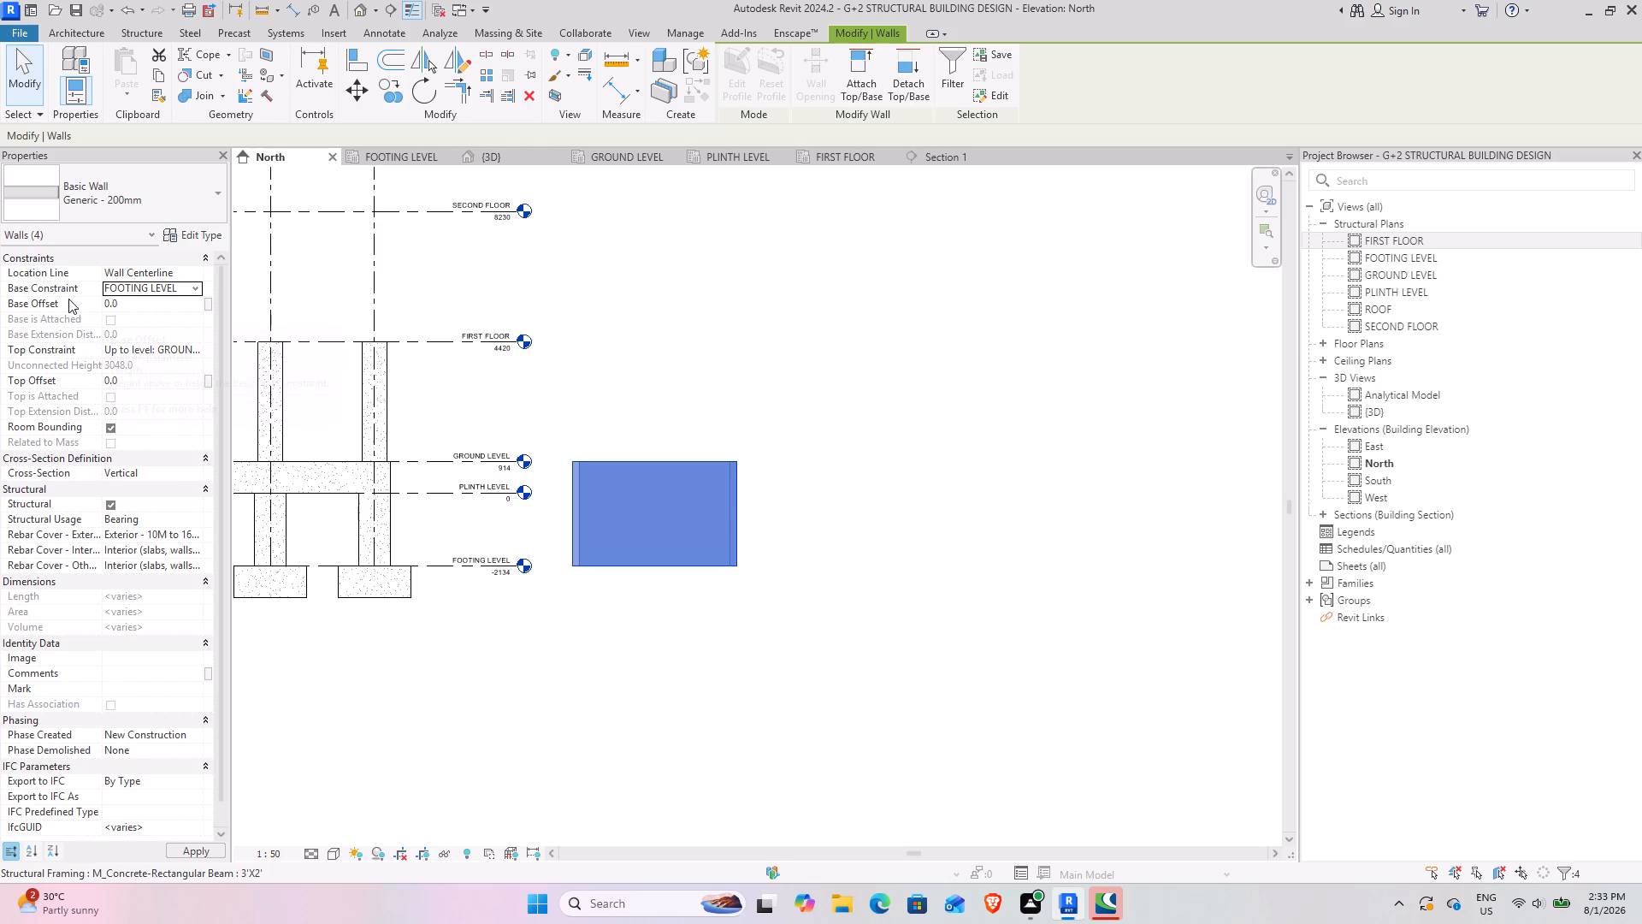
Set the four walls' base offset to -3' so they reach the underside of the footings.
{"action": "left_click", "coordinate": [138, 303]}
{"action": "key", "text": "minus"}
{"action": "type", "text": "3'"}
{"action": "key", "text": "Return"}
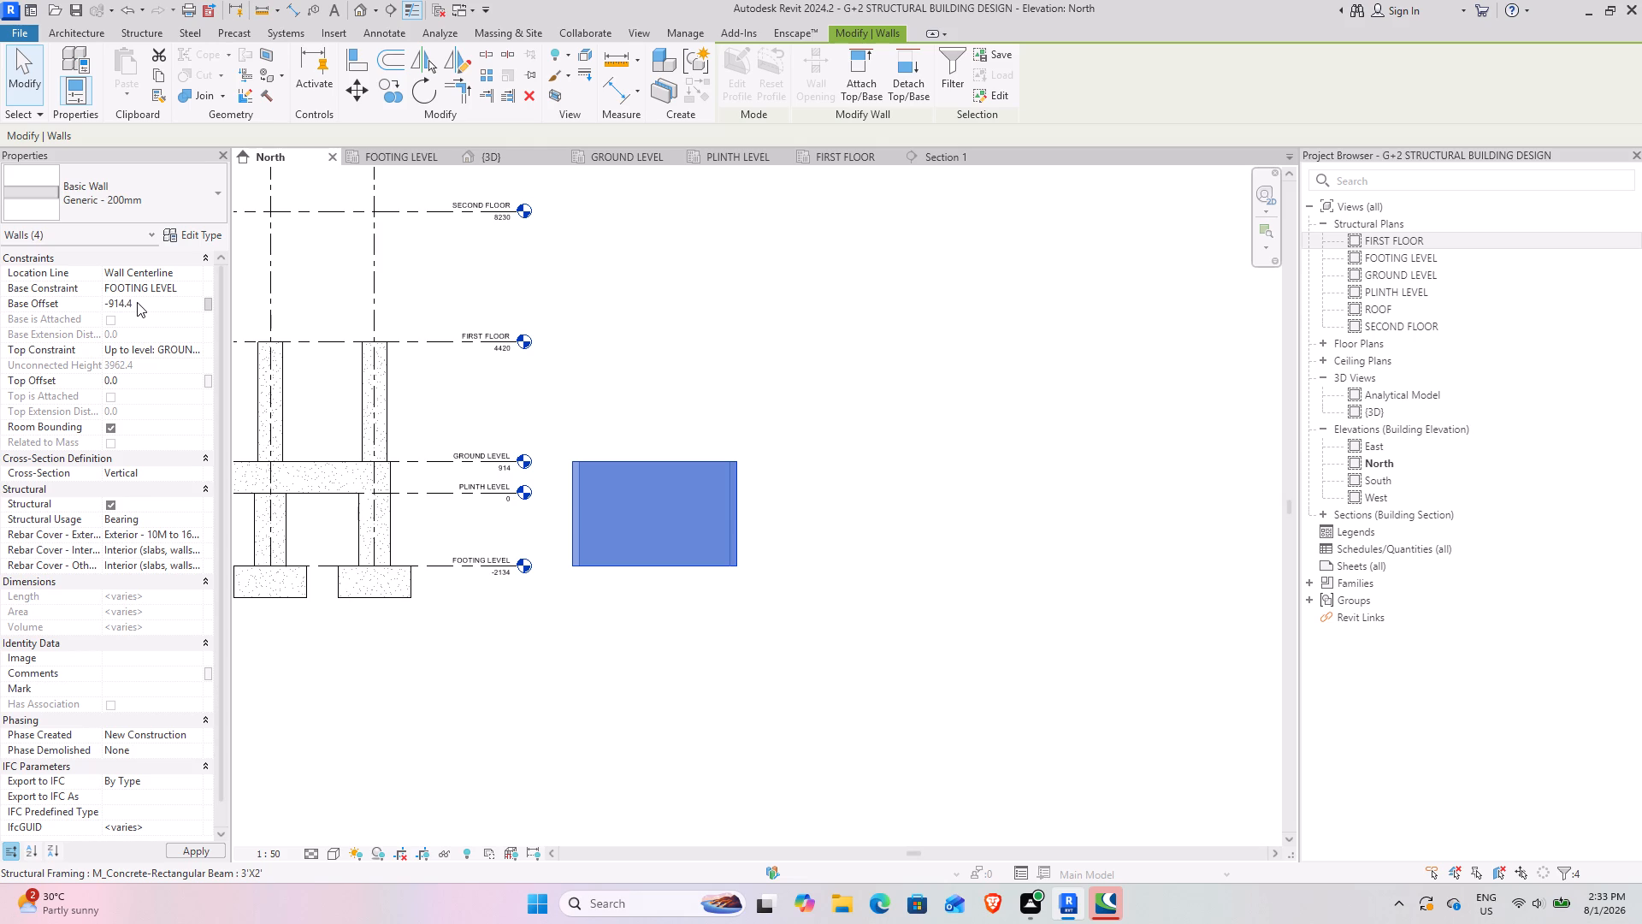
{"action": "left_click", "coordinate": [525, 626]}
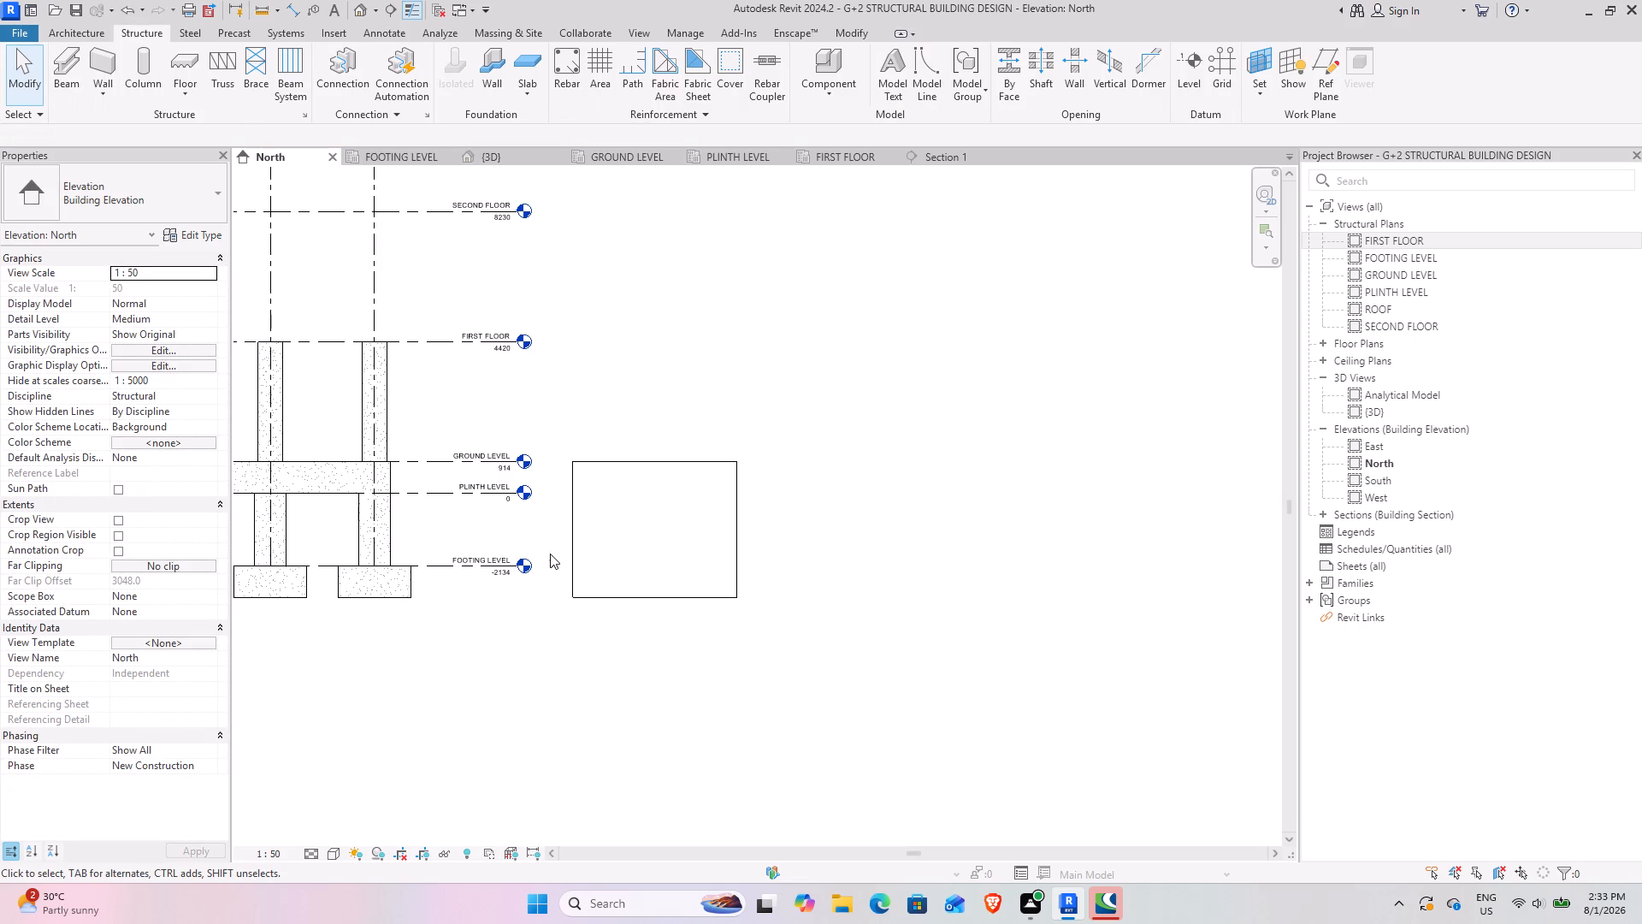
Inspect the new wall enclosure against the reinforced frame and footings from several sides in the 3D view.
{"action": "left_click", "coordinate": [499, 160]}
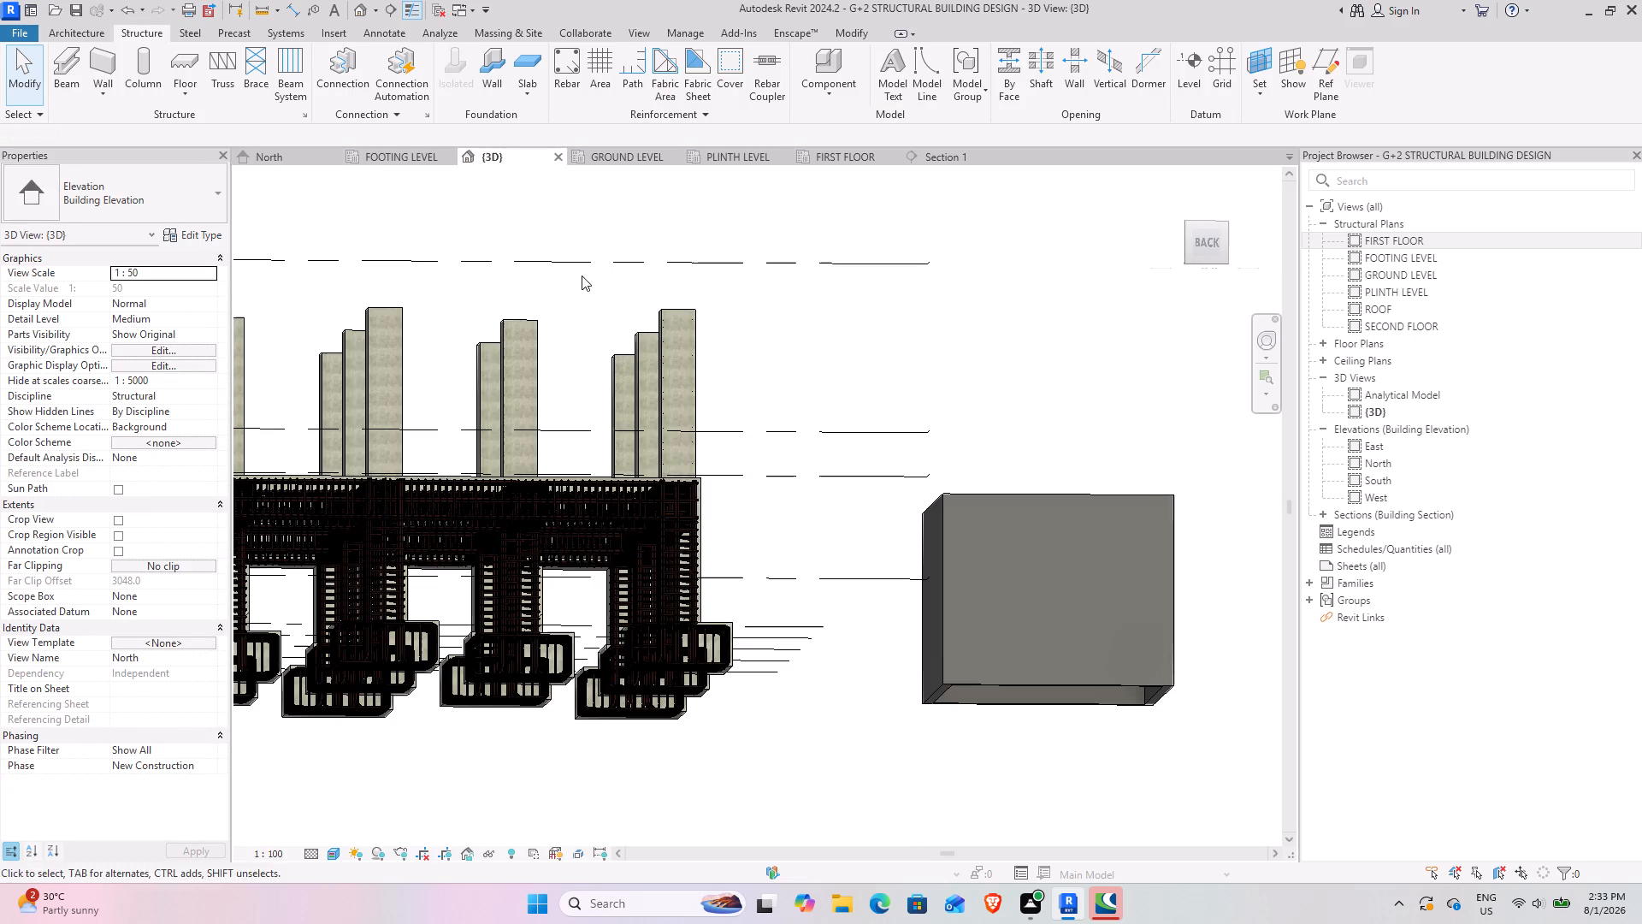
{"action": "scroll", "coordinate": [978, 619], "scroll_direction": "down", "scroll_amount": 1}
{"action": "middle_click_drag", "start_coordinate": [1099, 700], "coordinate": [819, 649], "text": "shift"}
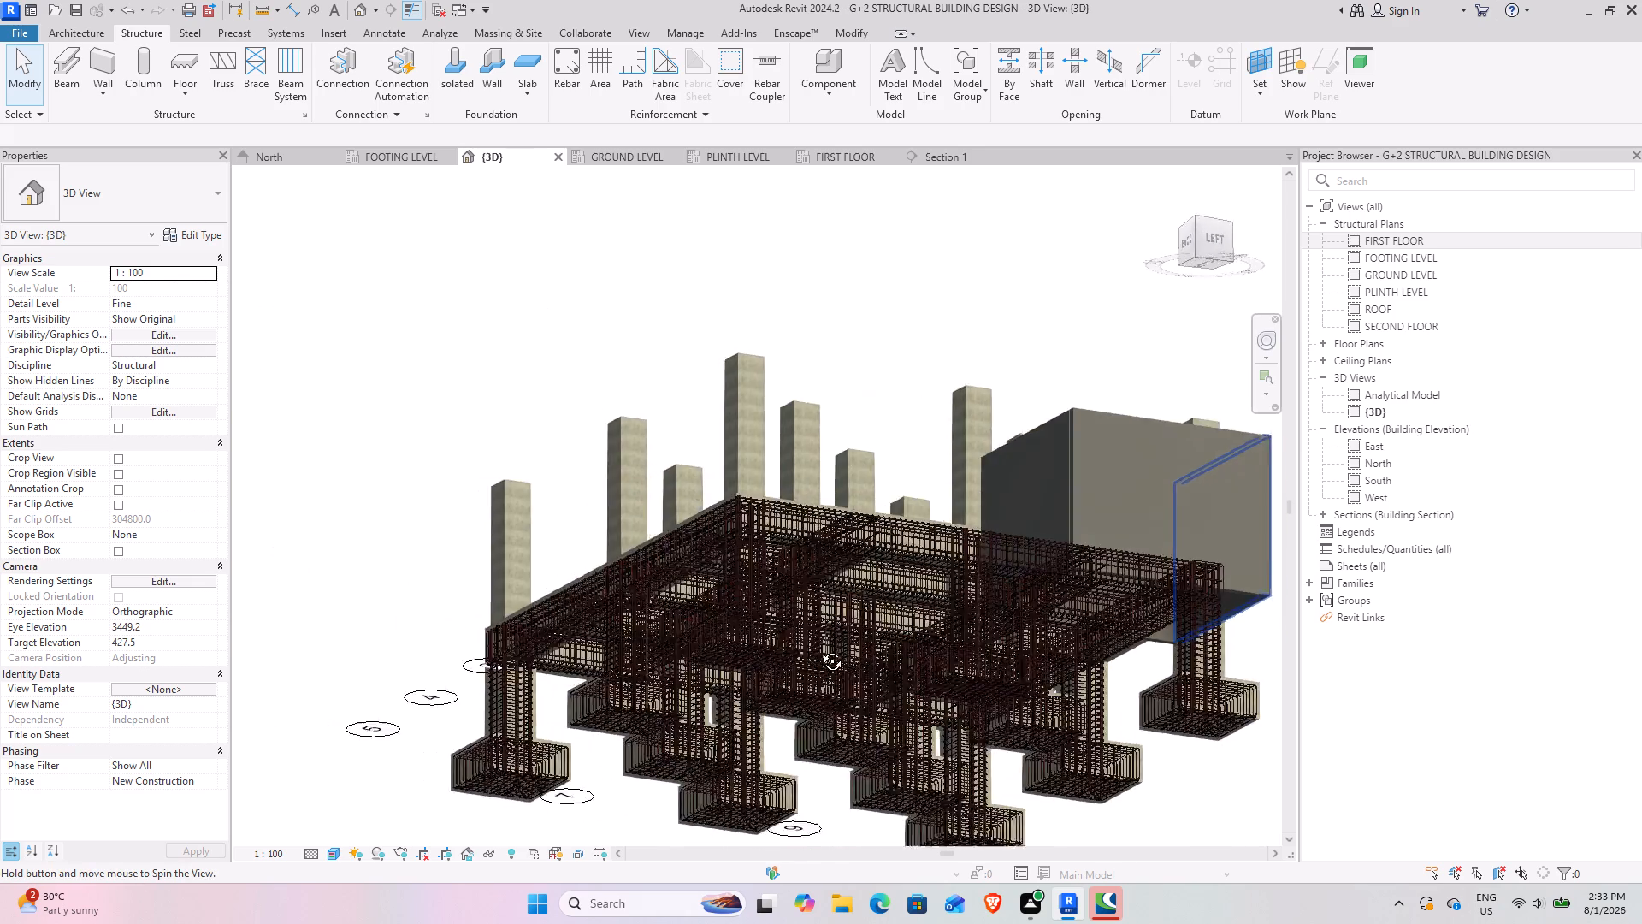
{"action": "middle_click_drag", "start_coordinate": [819, 649], "coordinate": [476, 731], "text": "shift"}
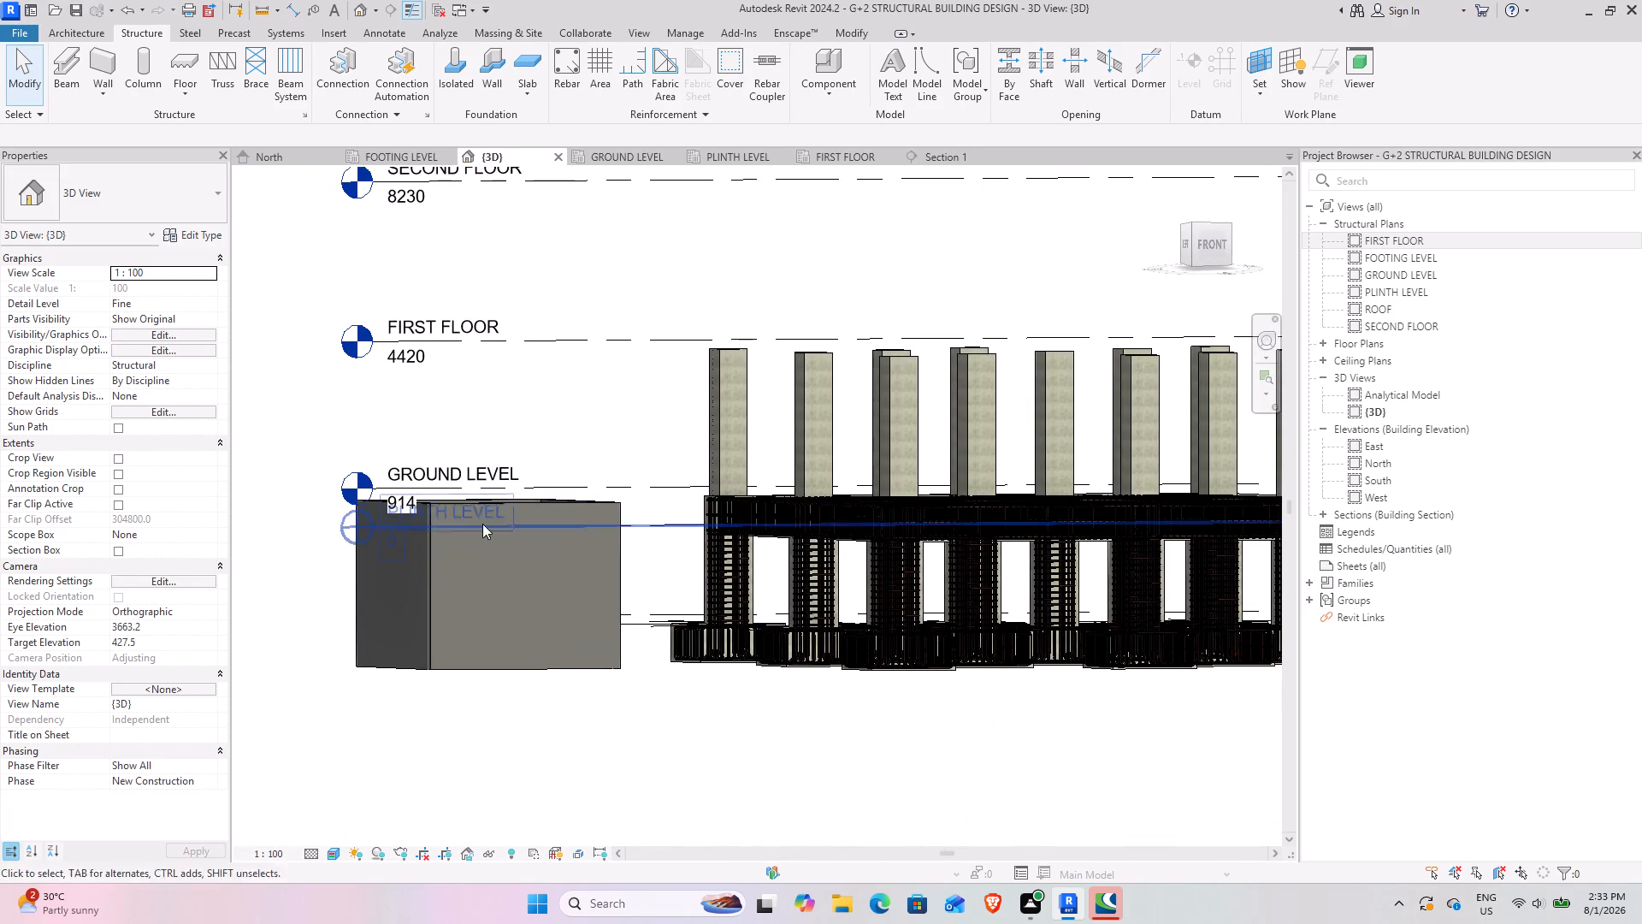
{"action": "middle_click_drag", "start_coordinate": [437, 598], "coordinate": [368, 597], "text": "shift"}
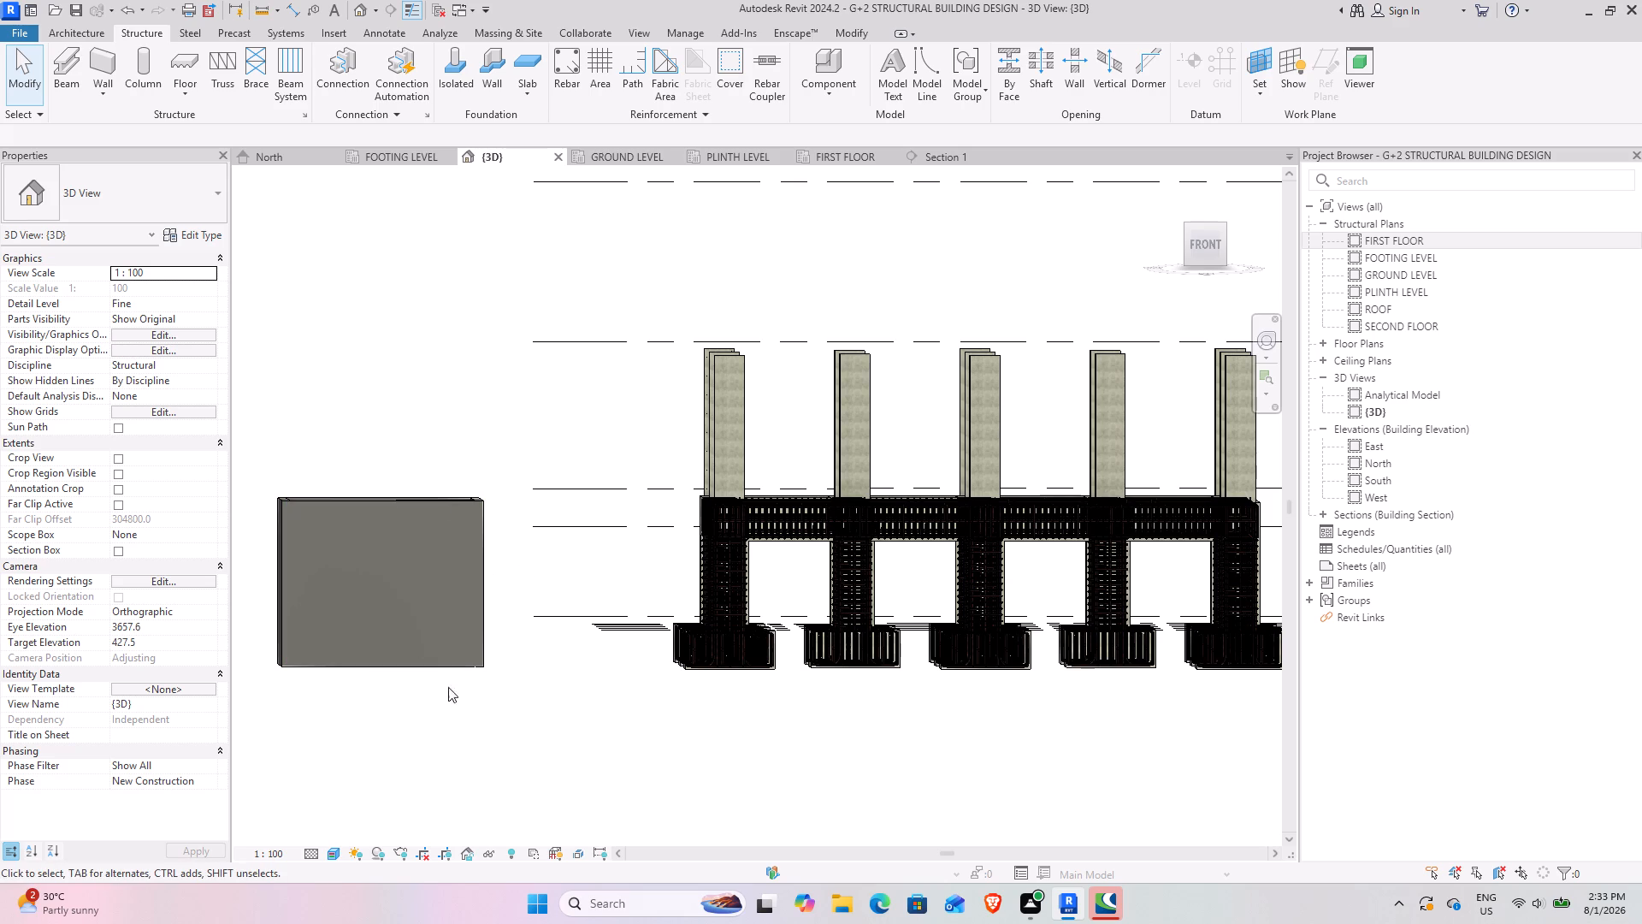
{"action": "middle_click_drag", "start_coordinate": [409, 705], "coordinate": [469, 709], "text": "shift"}
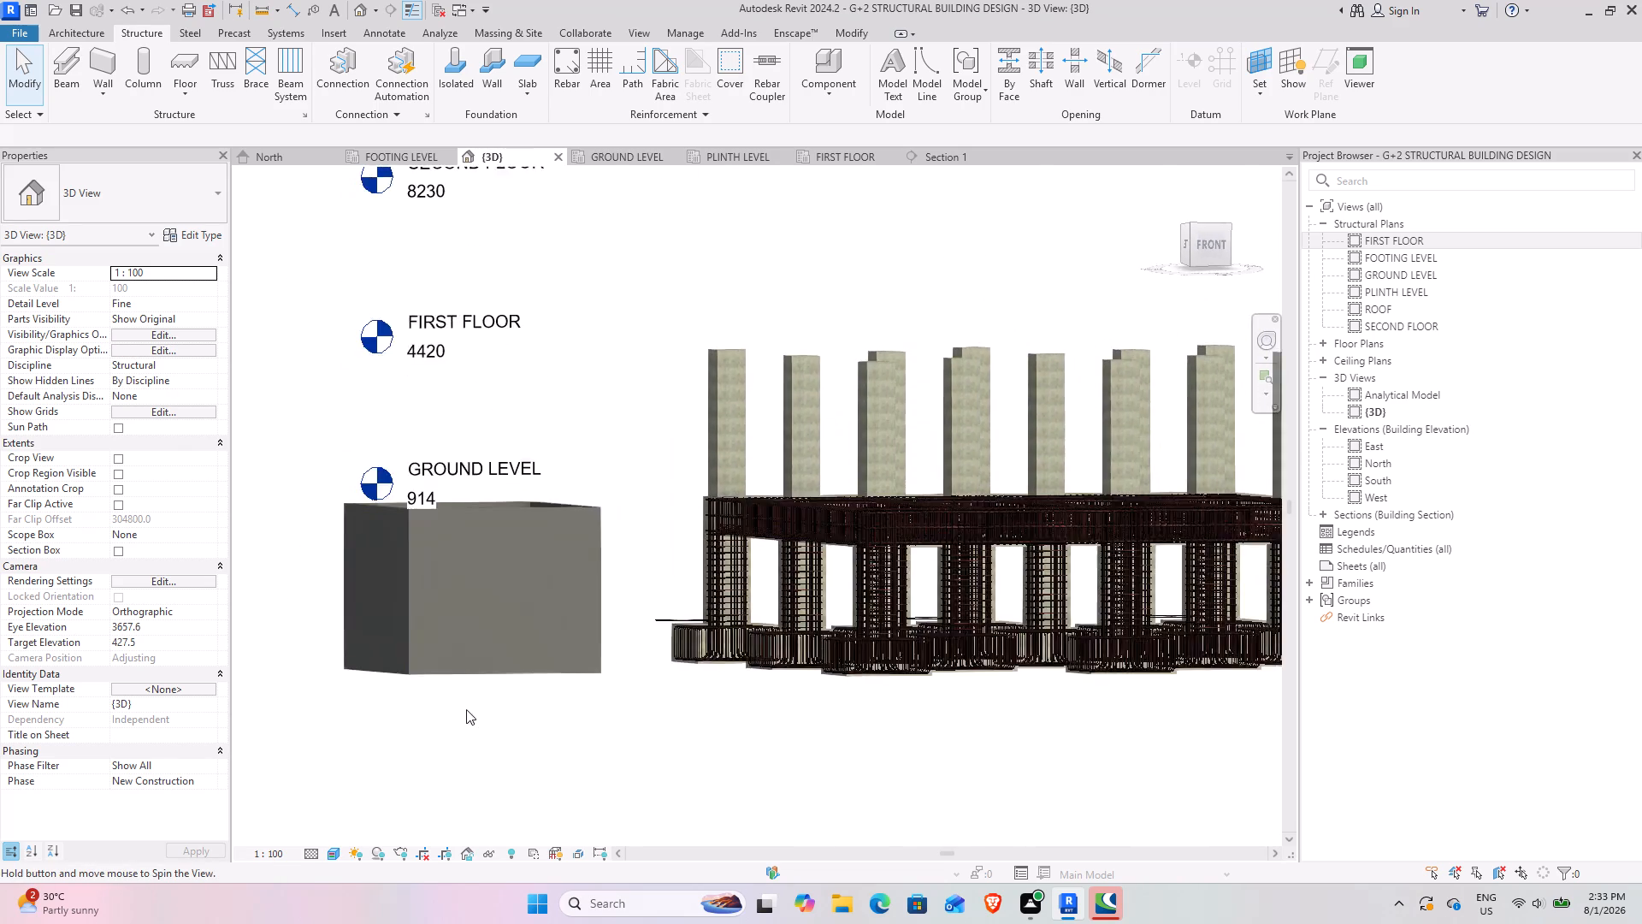
{"action": "middle_click_drag", "start_coordinate": [435, 739], "coordinate": [628, 726], "text": "shift"}
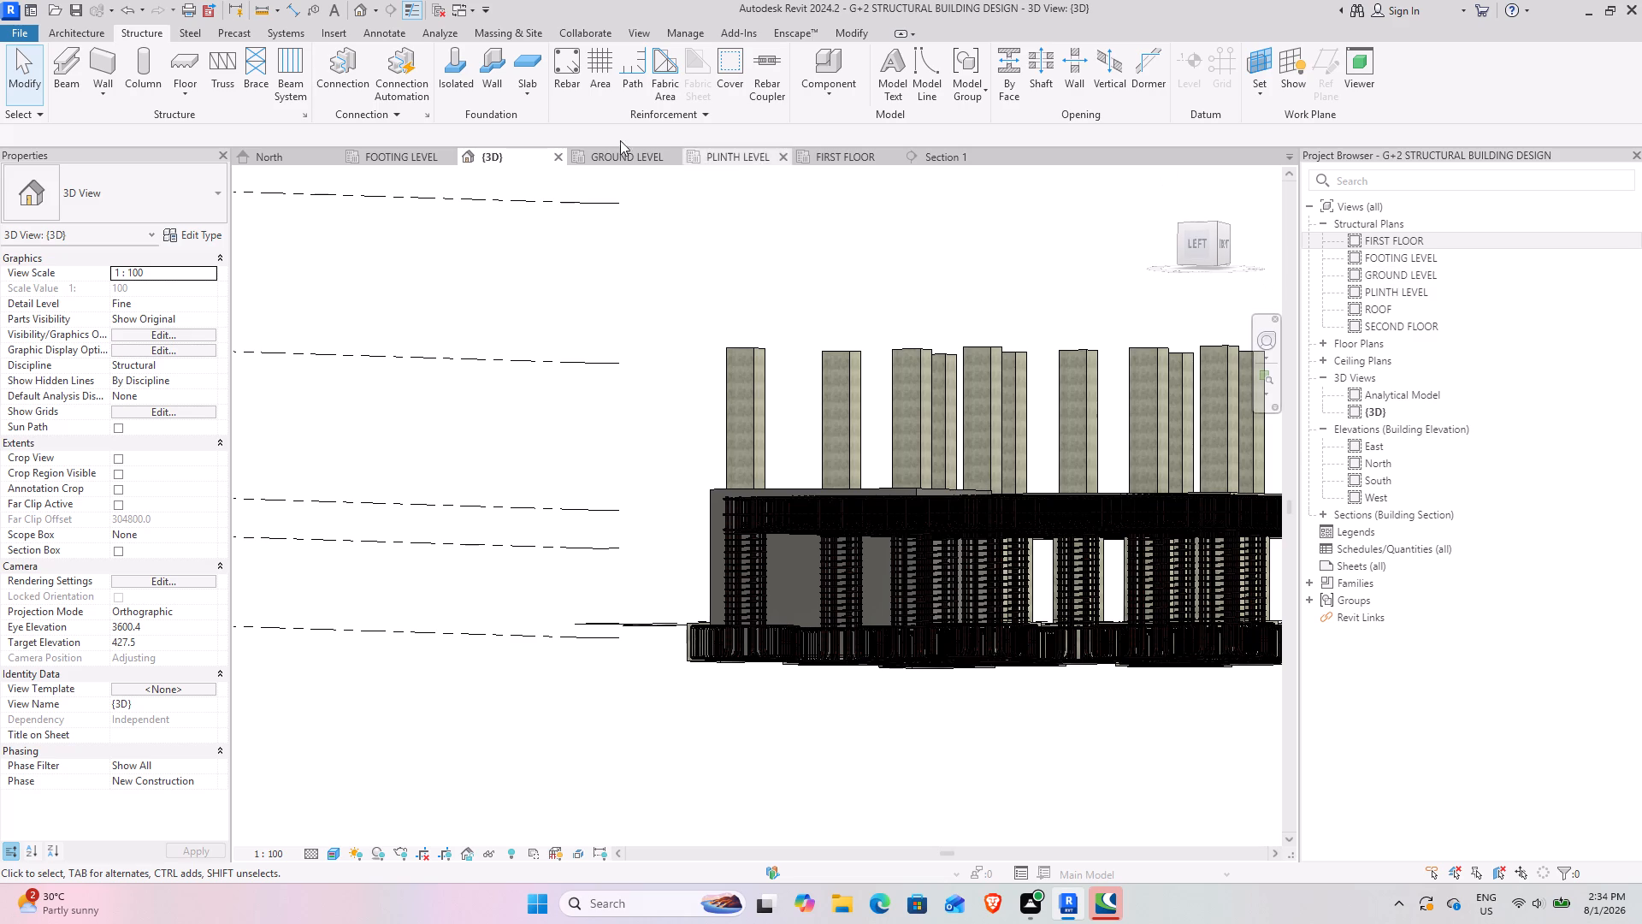
In the FOOTING LEVEL plan, create a Generic 300mm structural floor along the outer faces of the wall rectangle, about 4800 by 5300 mm.
{"action": "left_click", "coordinate": [390, 160]}
{"action": "scroll", "coordinate": [712, 587], "scroll_direction": "down", "scroll_amount": 8}
{"action": "middle_click_drag", "start_coordinate": [709, 603], "coordinate": [1003, 447]}
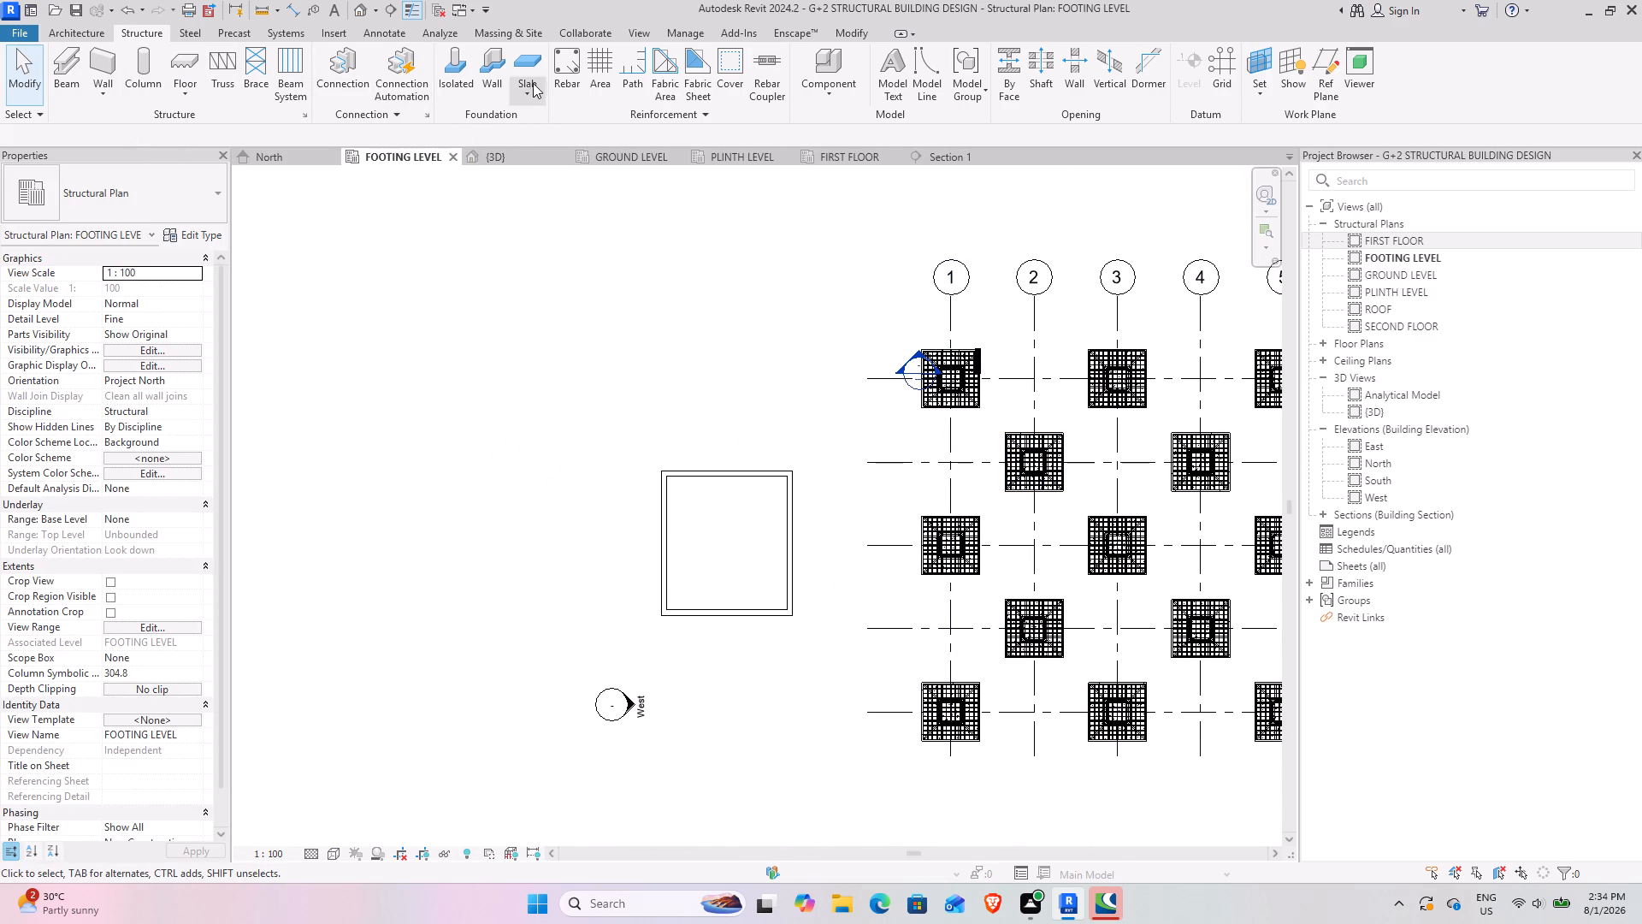
{"action": "left_click", "coordinate": [179, 58]}
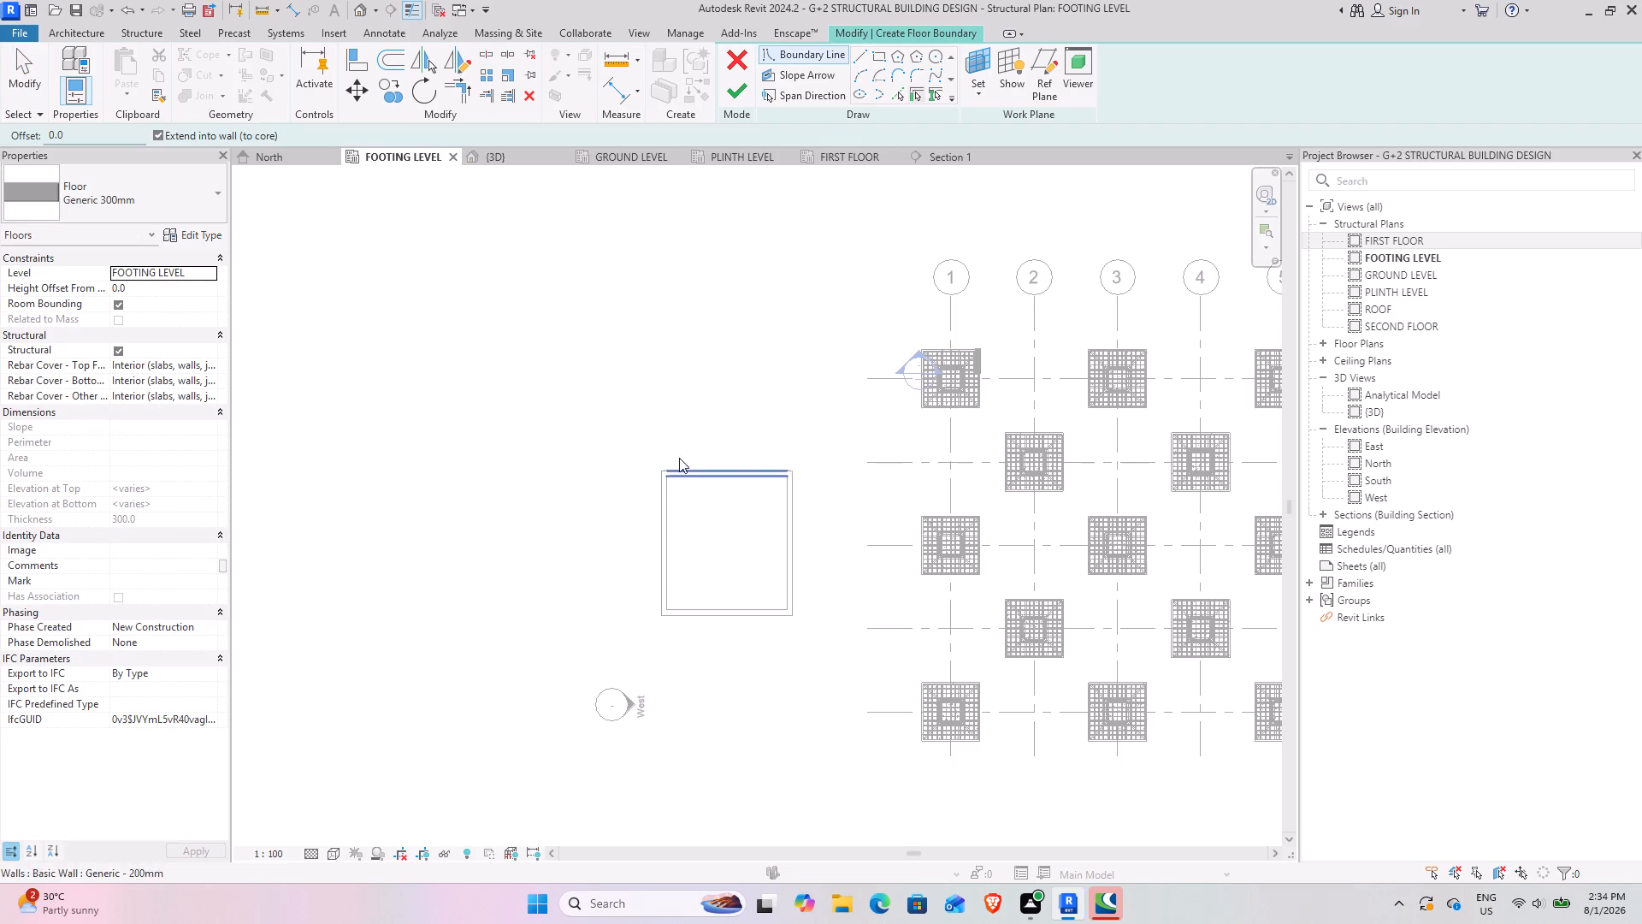
{"action": "scroll", "coordinate": [653, 453], "scroll_direction": "up", "scroll_amount": 4}
{"action": "middle_click_drag", "start_coordinate": [780, 350], "coordinate": [599, 279]}
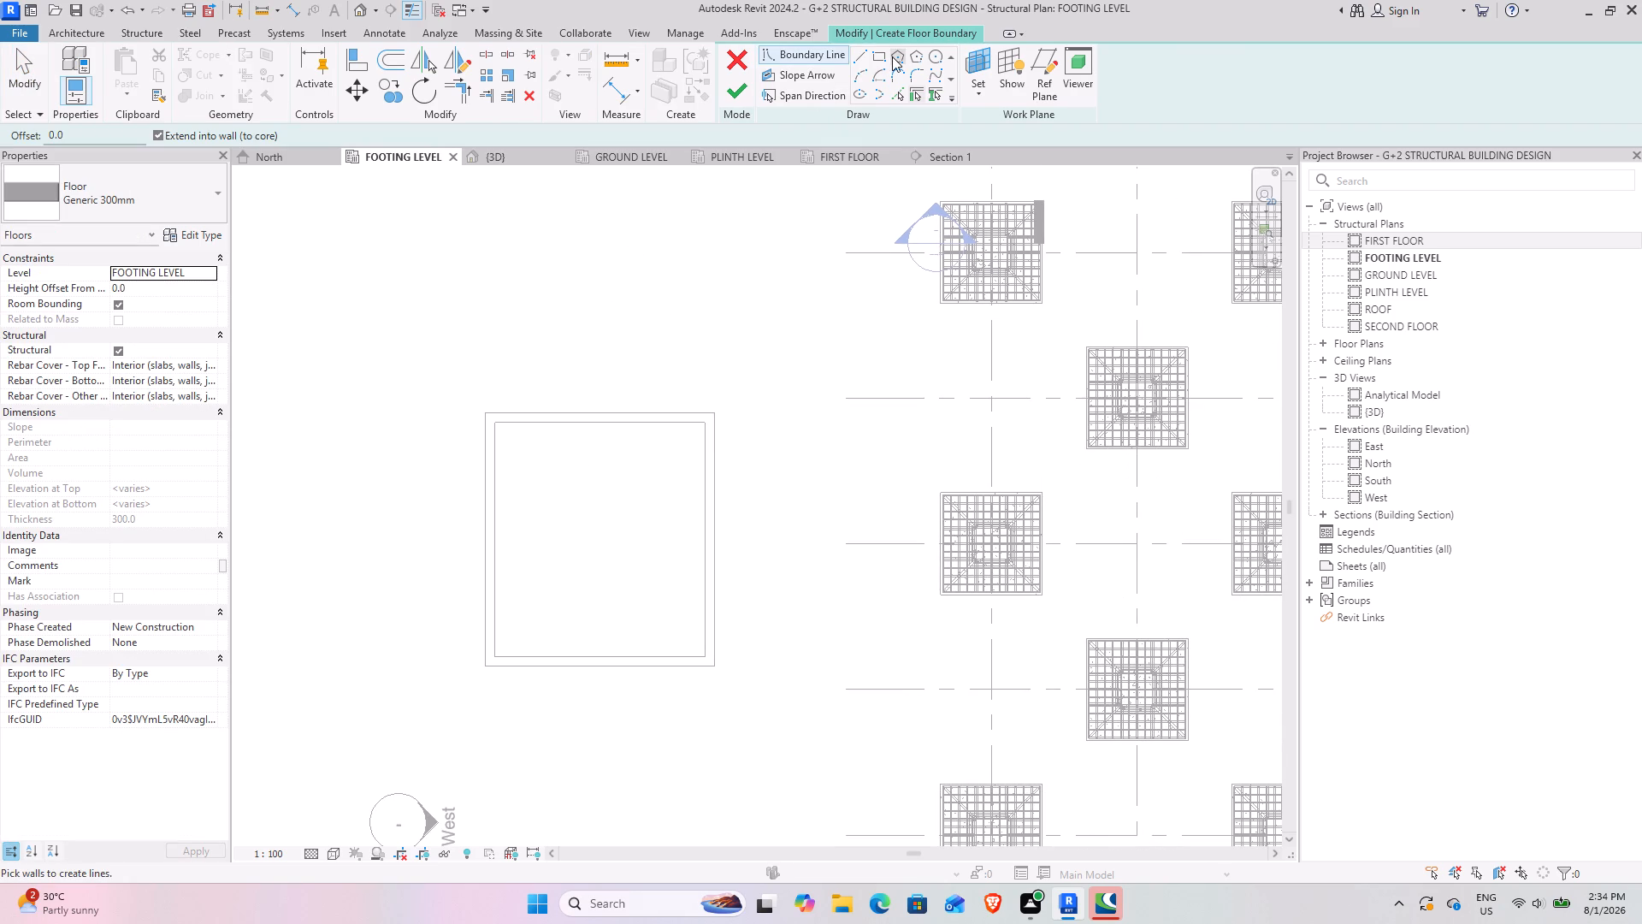
{"action": "left_click", "coordinate": [875, 49]}
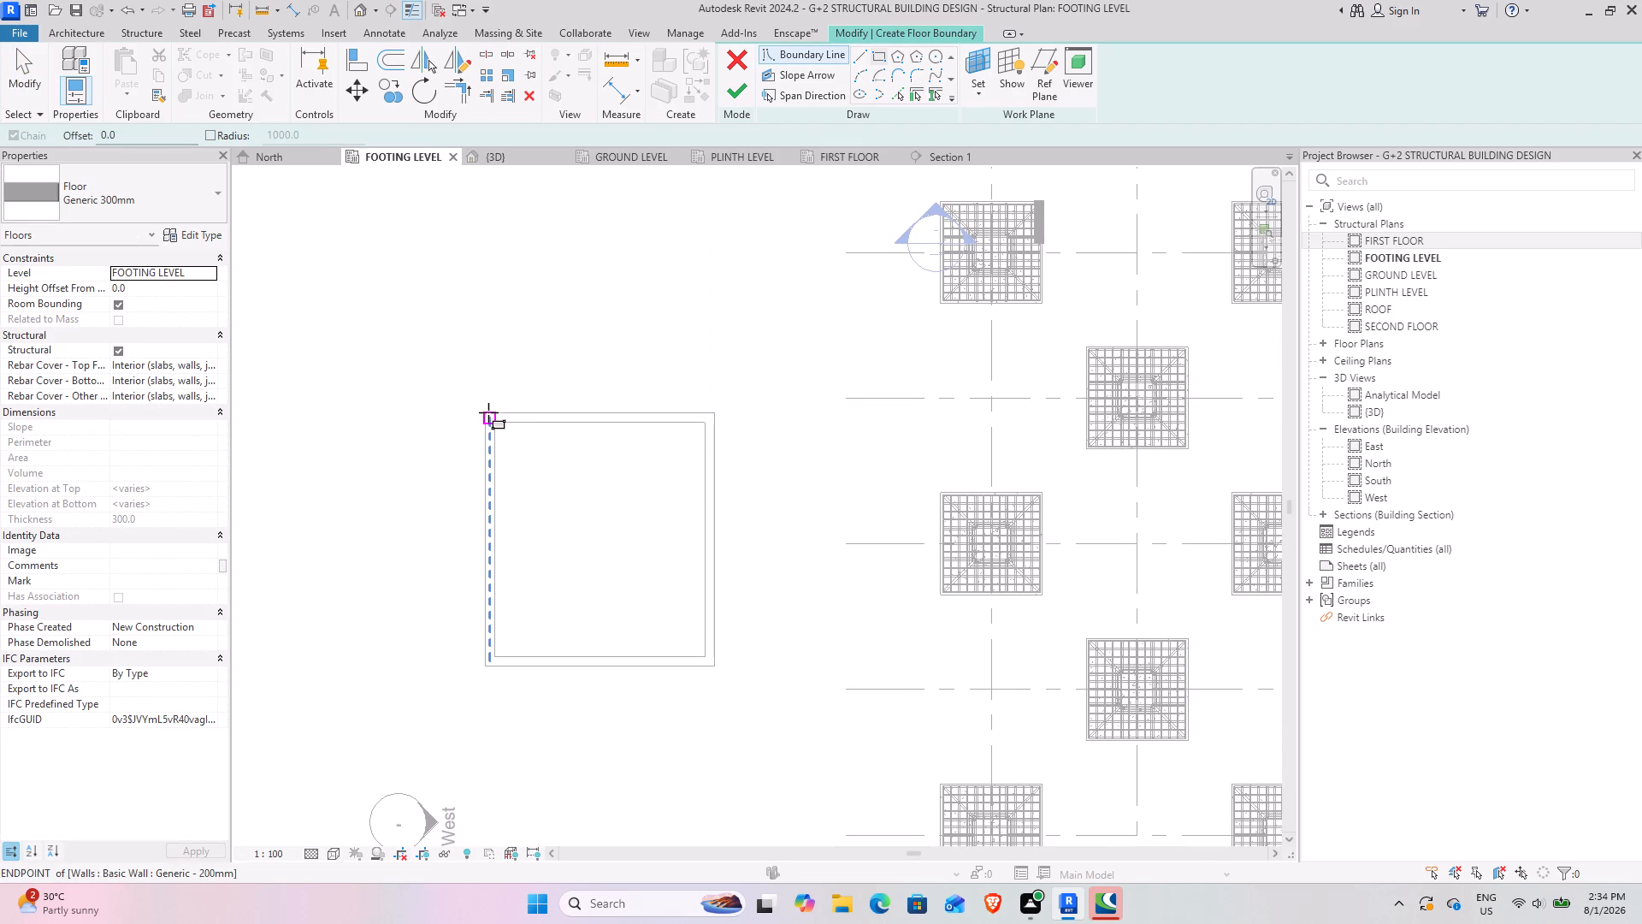
{"action": "left_click", "coordinate": [488, 412]}
{"action": "left_click", "coordinate": [715, 664]}
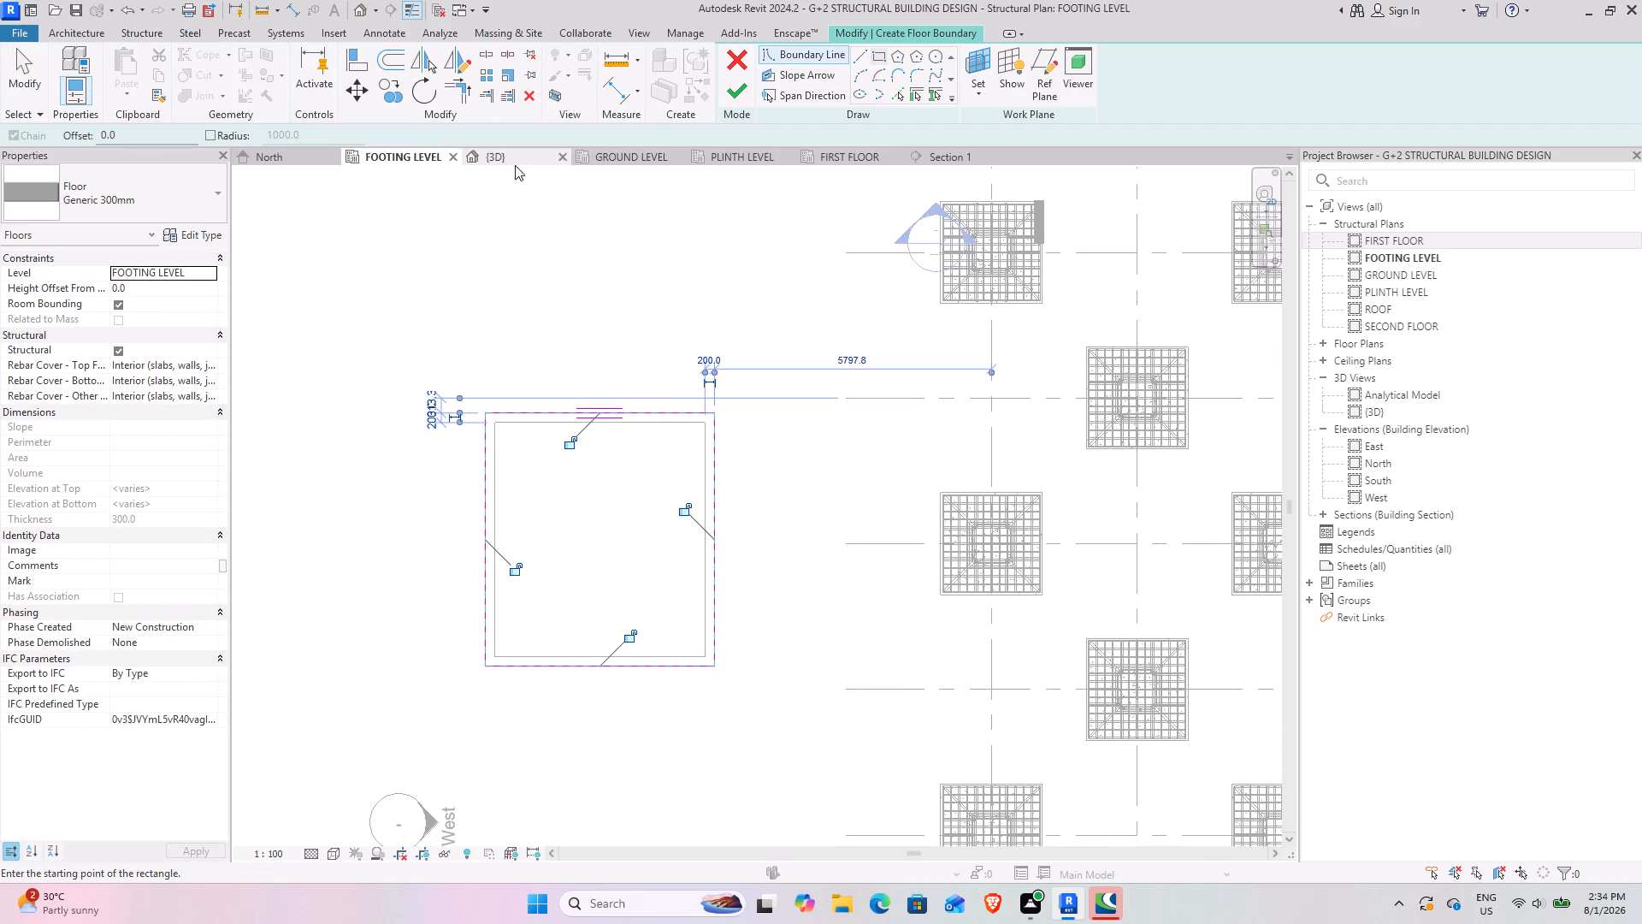
{"action": "left_click", "coordinate": [733, 90]}
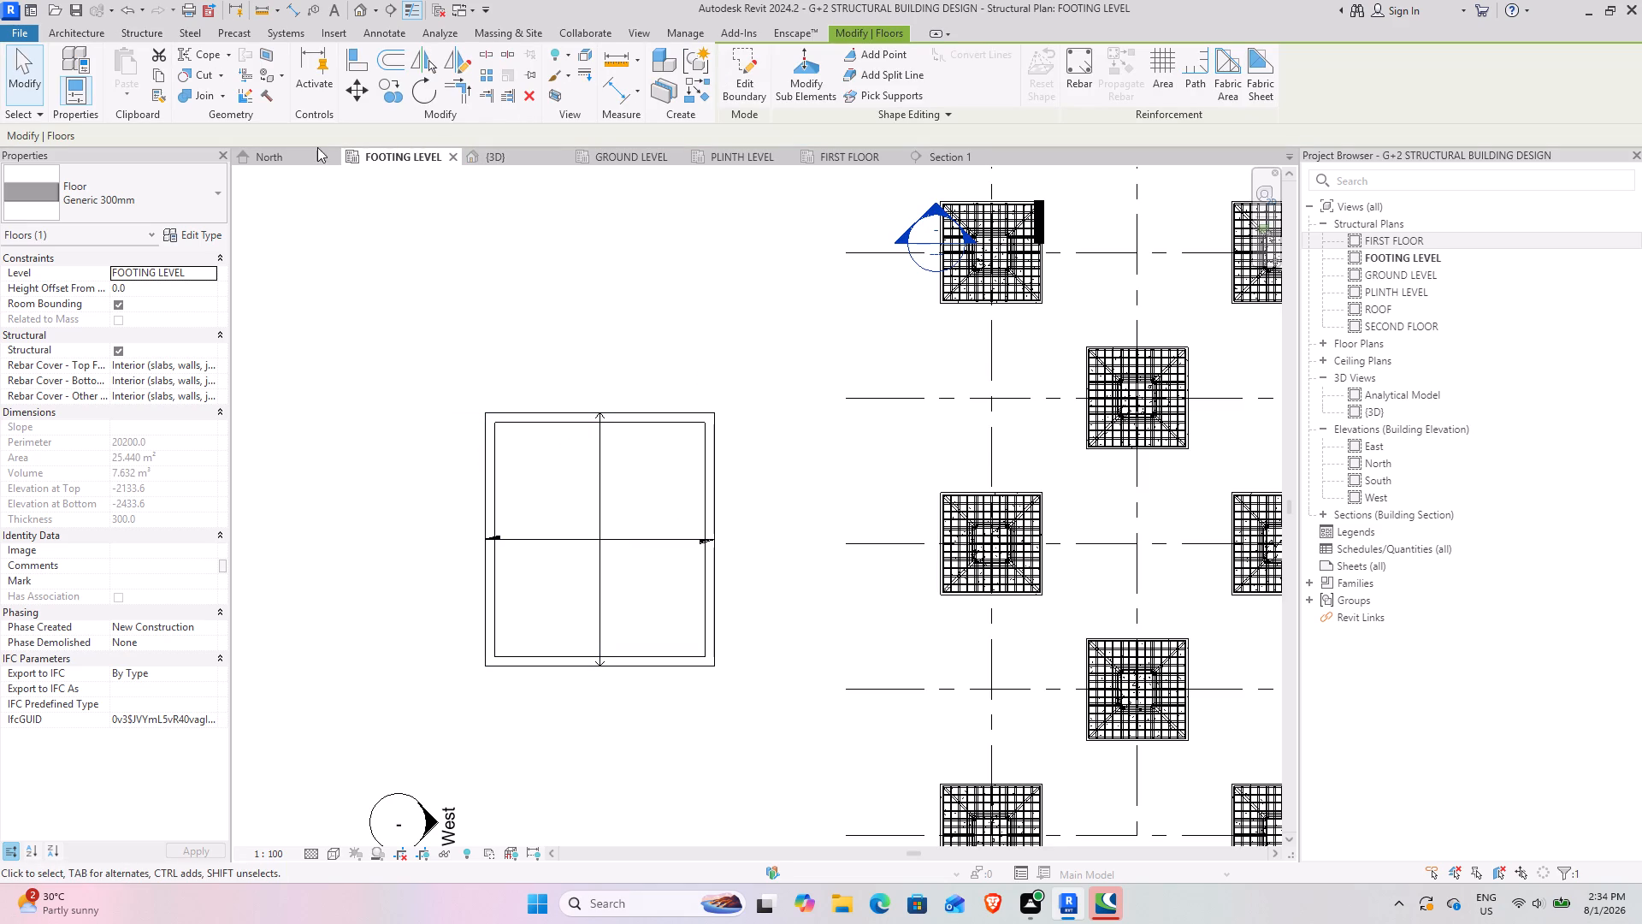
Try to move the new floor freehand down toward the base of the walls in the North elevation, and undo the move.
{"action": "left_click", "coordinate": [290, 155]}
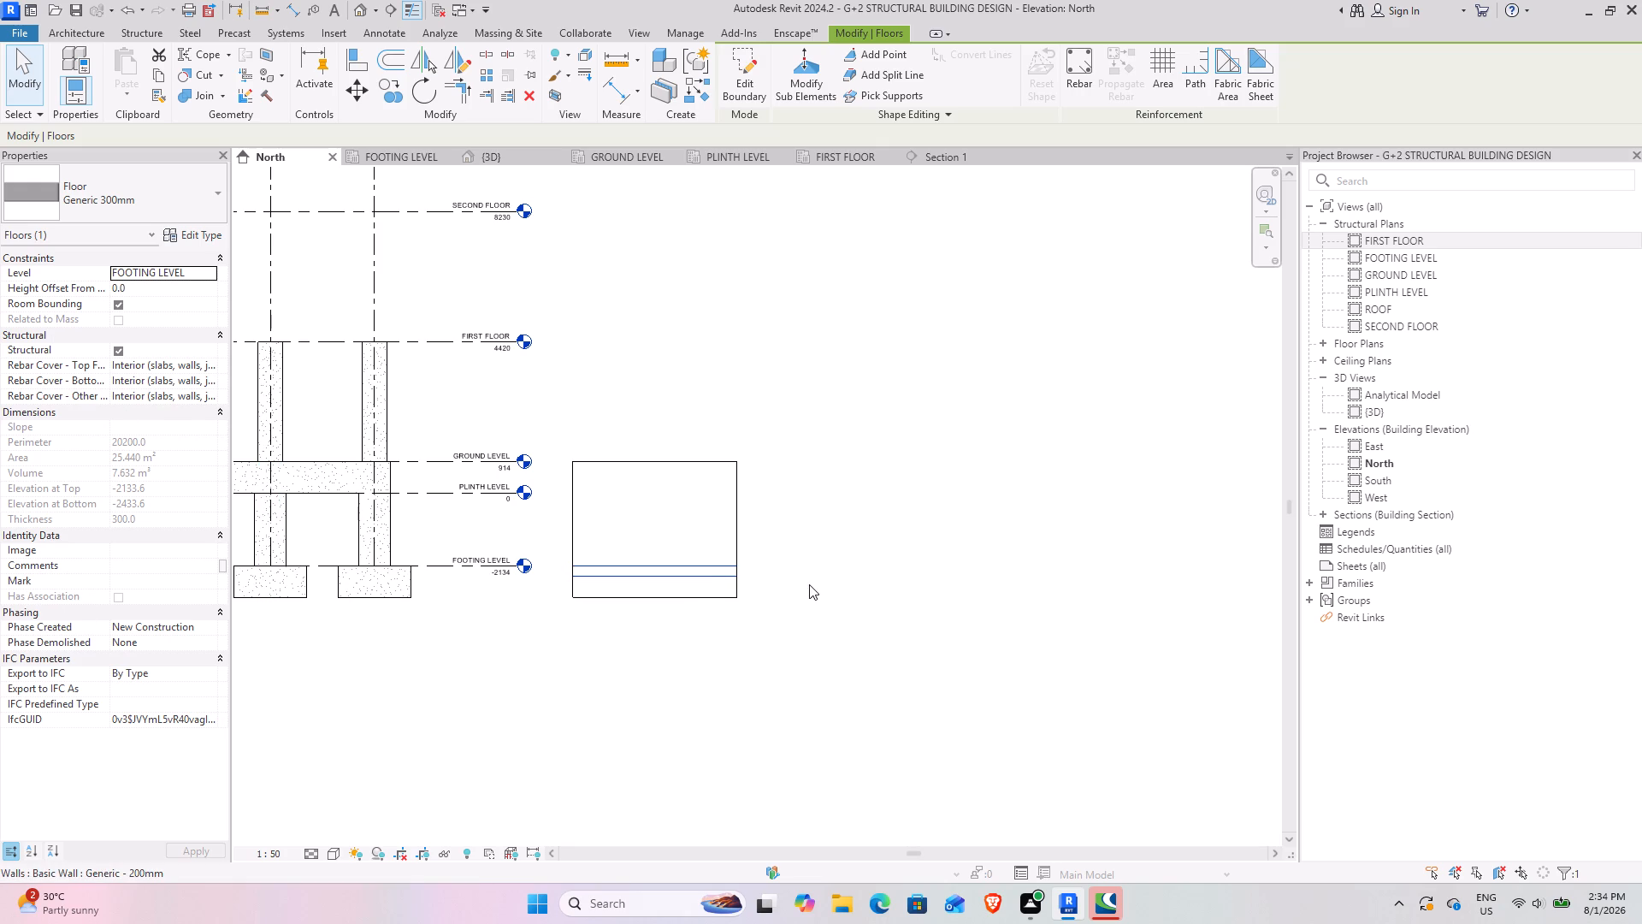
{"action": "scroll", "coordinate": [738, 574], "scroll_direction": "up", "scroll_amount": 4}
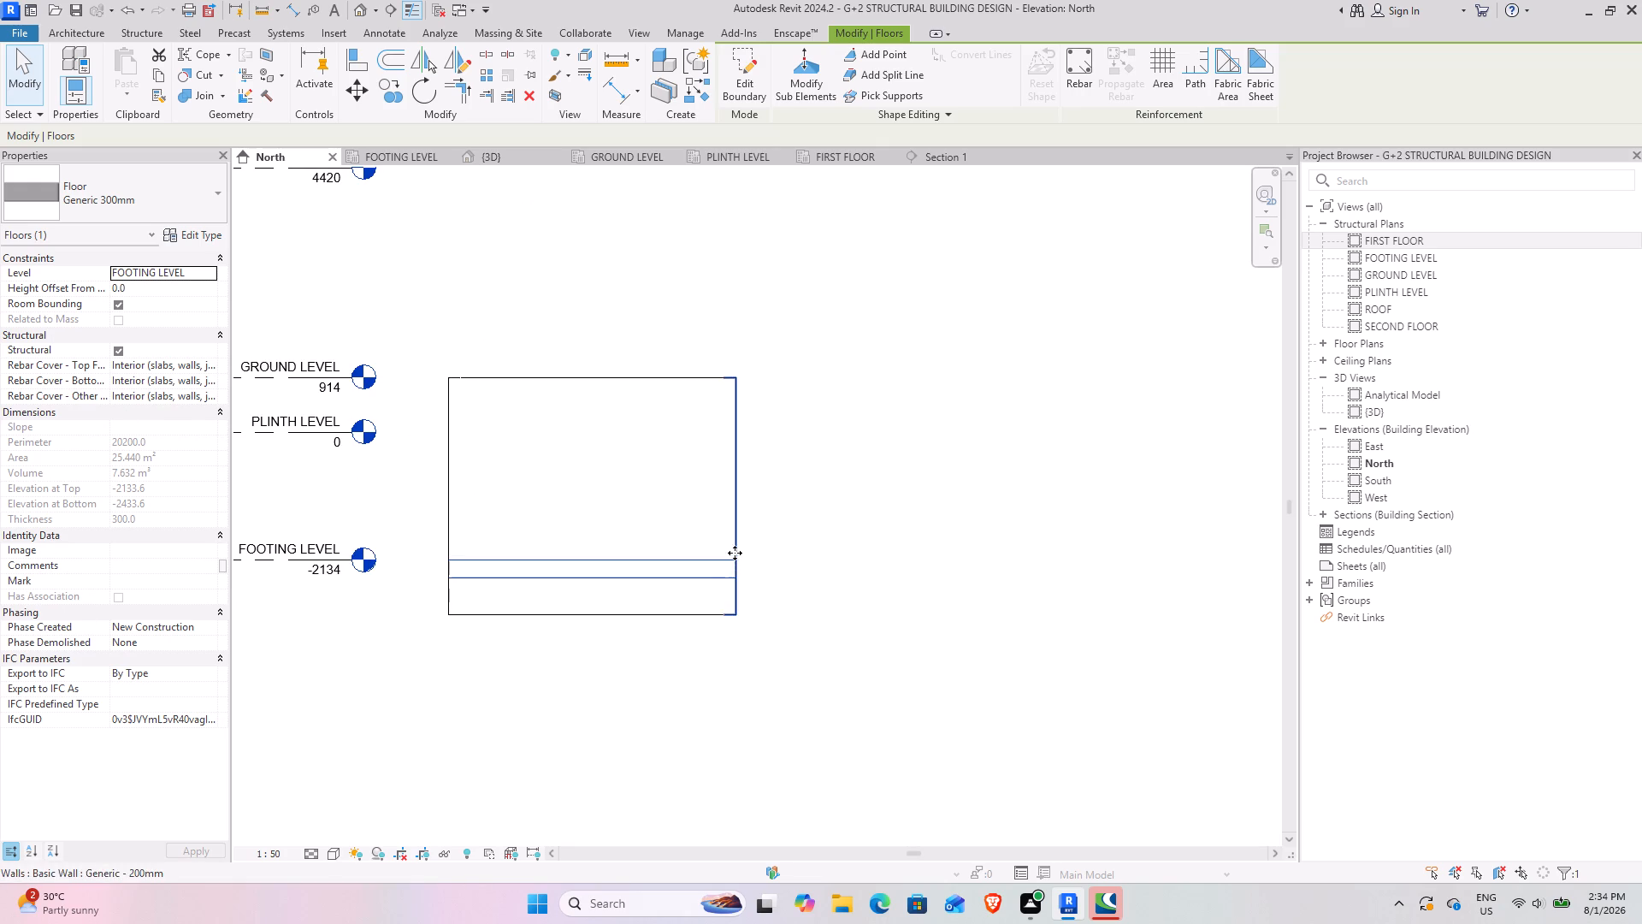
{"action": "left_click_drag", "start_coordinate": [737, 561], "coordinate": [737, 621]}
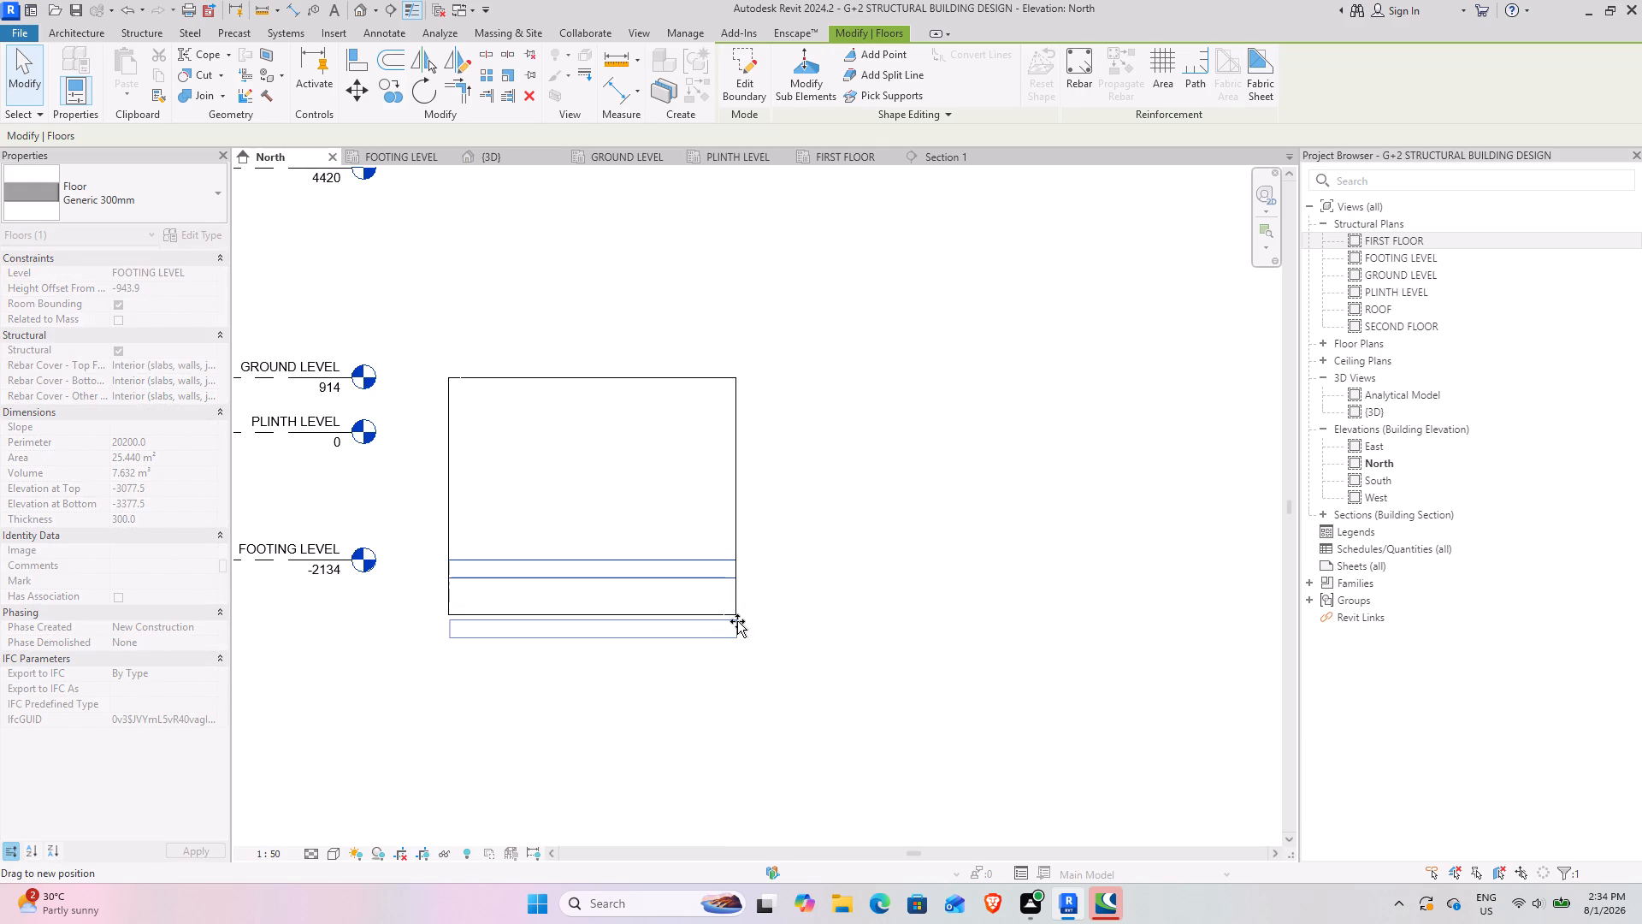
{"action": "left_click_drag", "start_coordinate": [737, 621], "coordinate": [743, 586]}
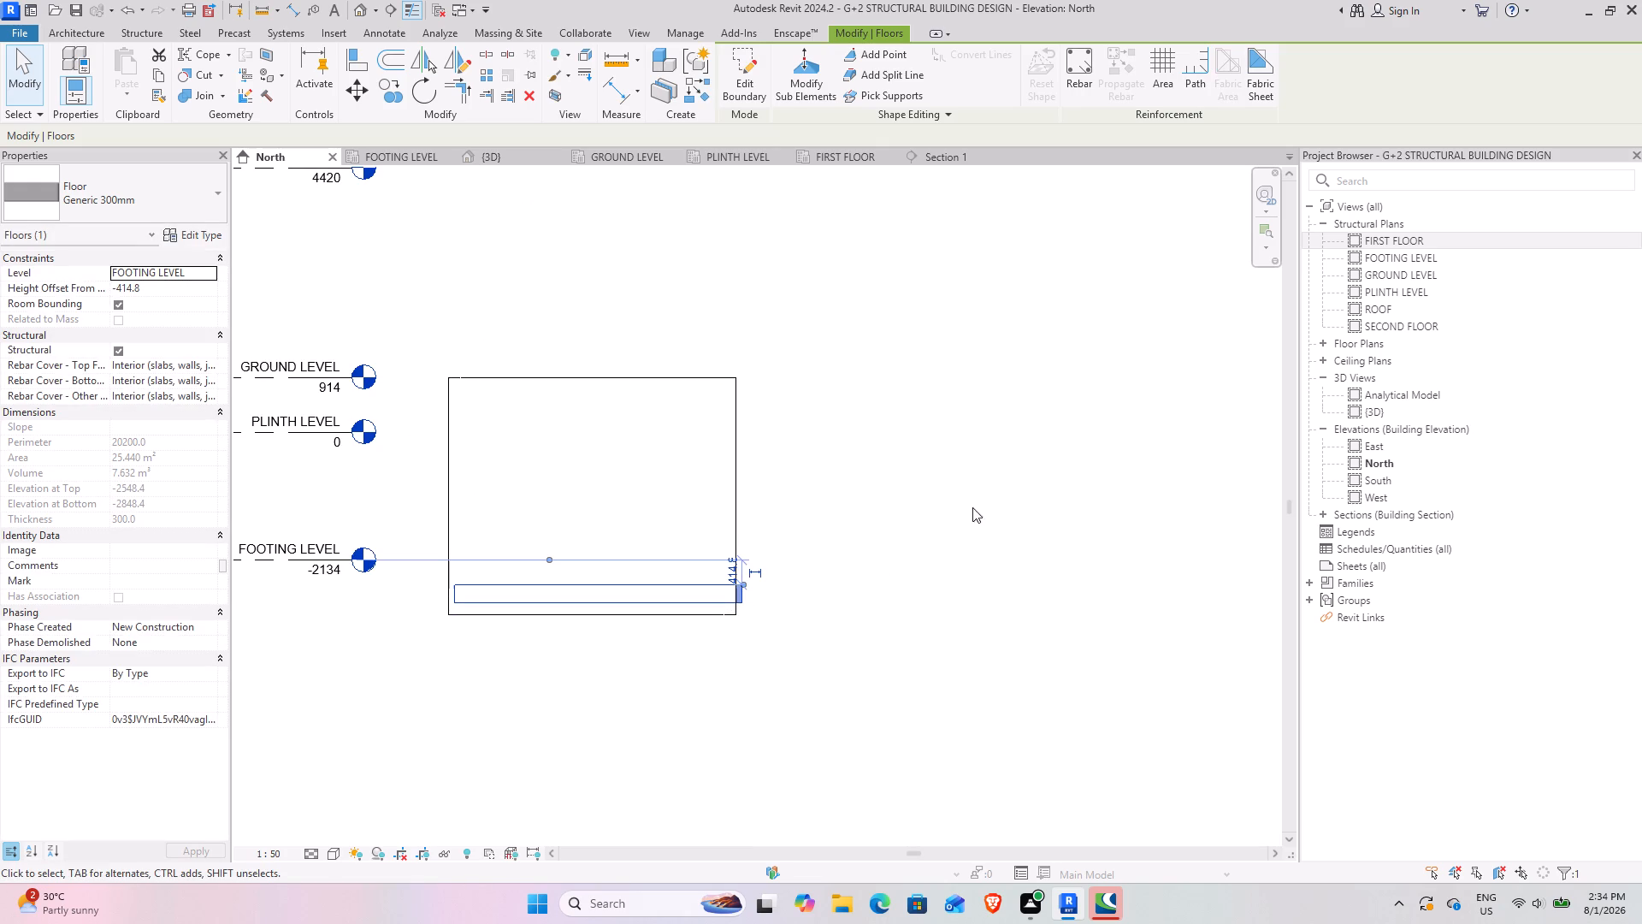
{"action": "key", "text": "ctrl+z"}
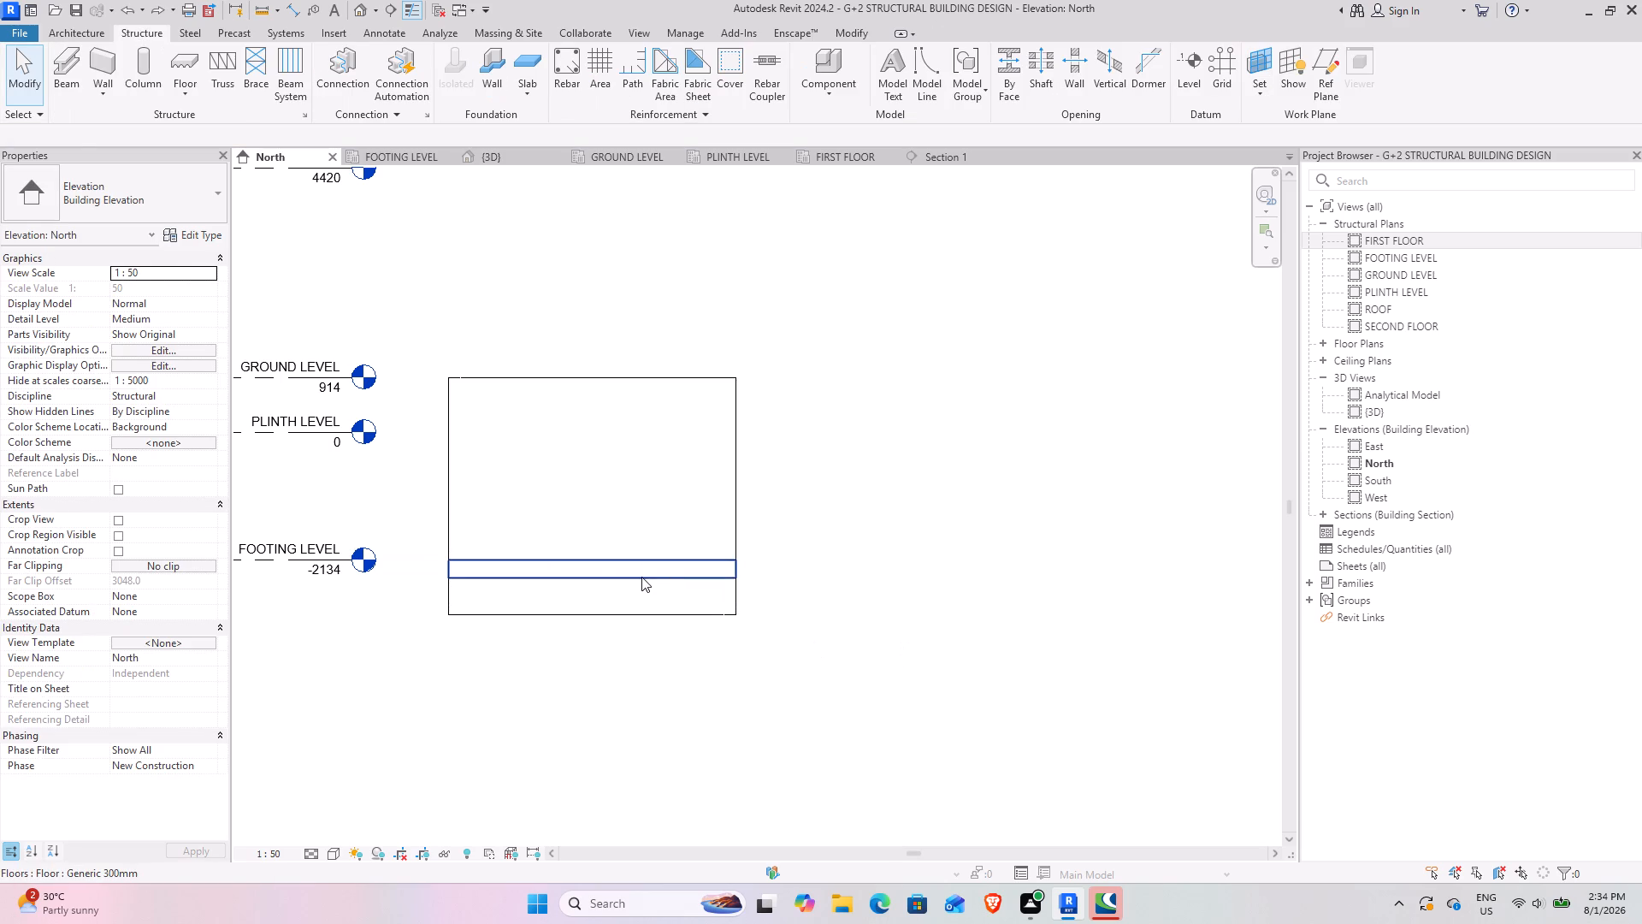
Set the floor's height offset from FOOTING LEVEL to -3' in the North elevation.
{"action": "left_click", "coordinate": [641, 576]}
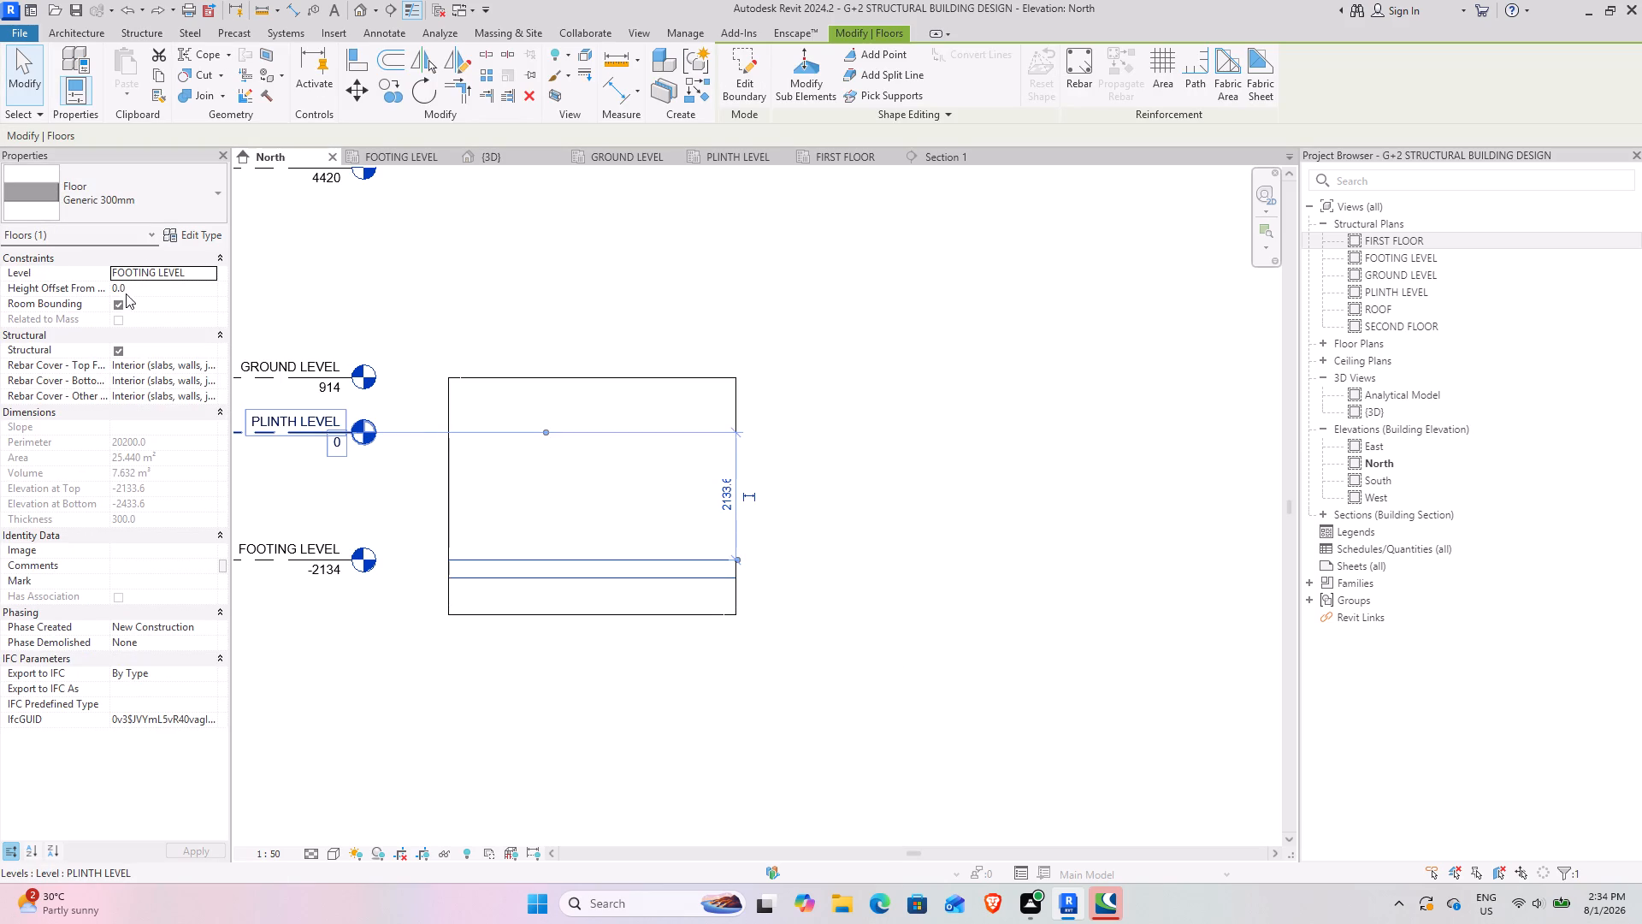
{"action": "left_click", "coordinate": [139, 290]}
{"action": "left_click", "coordinate": [210, 293]}
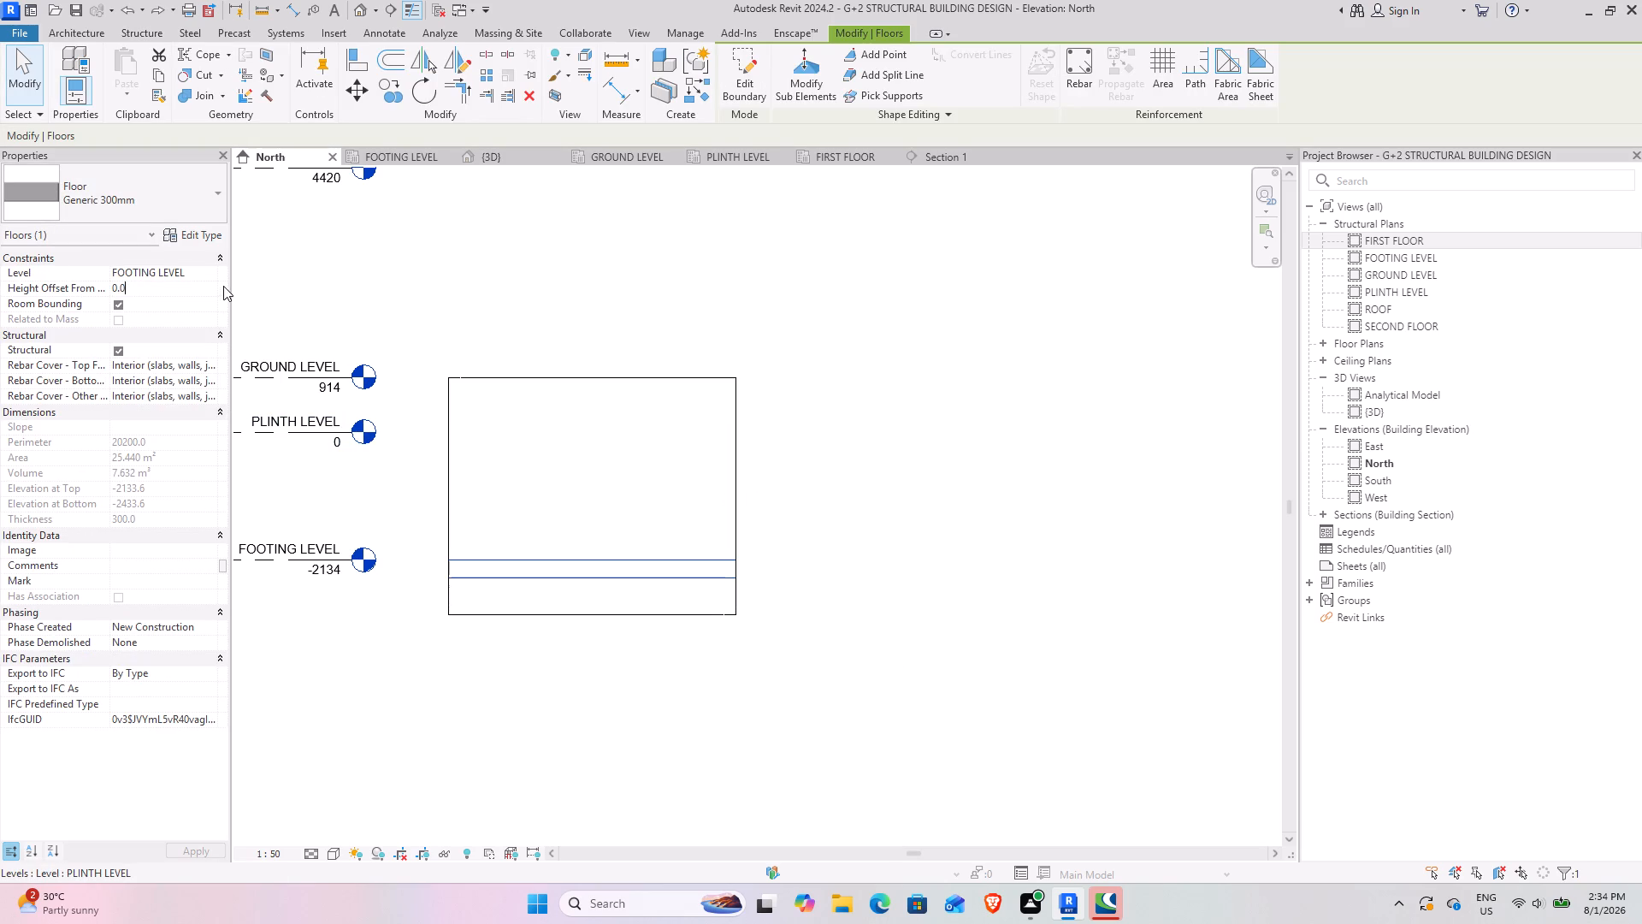
{"action": "left_click_drag", "start_coordinate": [178, 289], "coordinate": [31, 284]}
{"action": "type", "text": "-3'"}
{"action": "key", "text": "Return"}
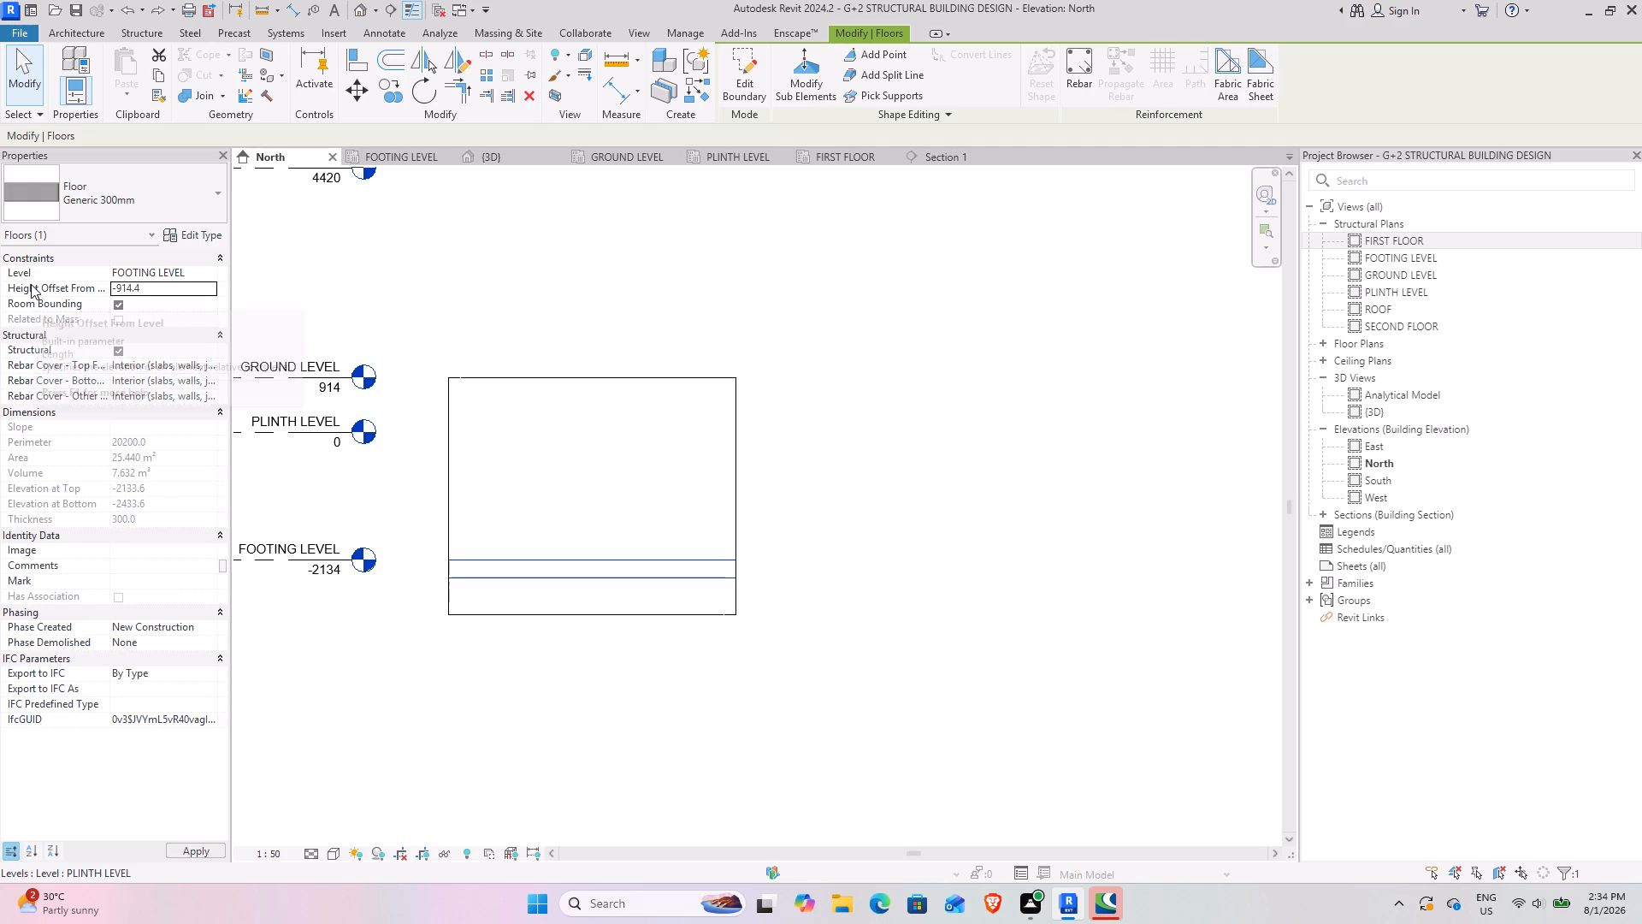
{"action": "left_click", "coordinate": [493, 678]}
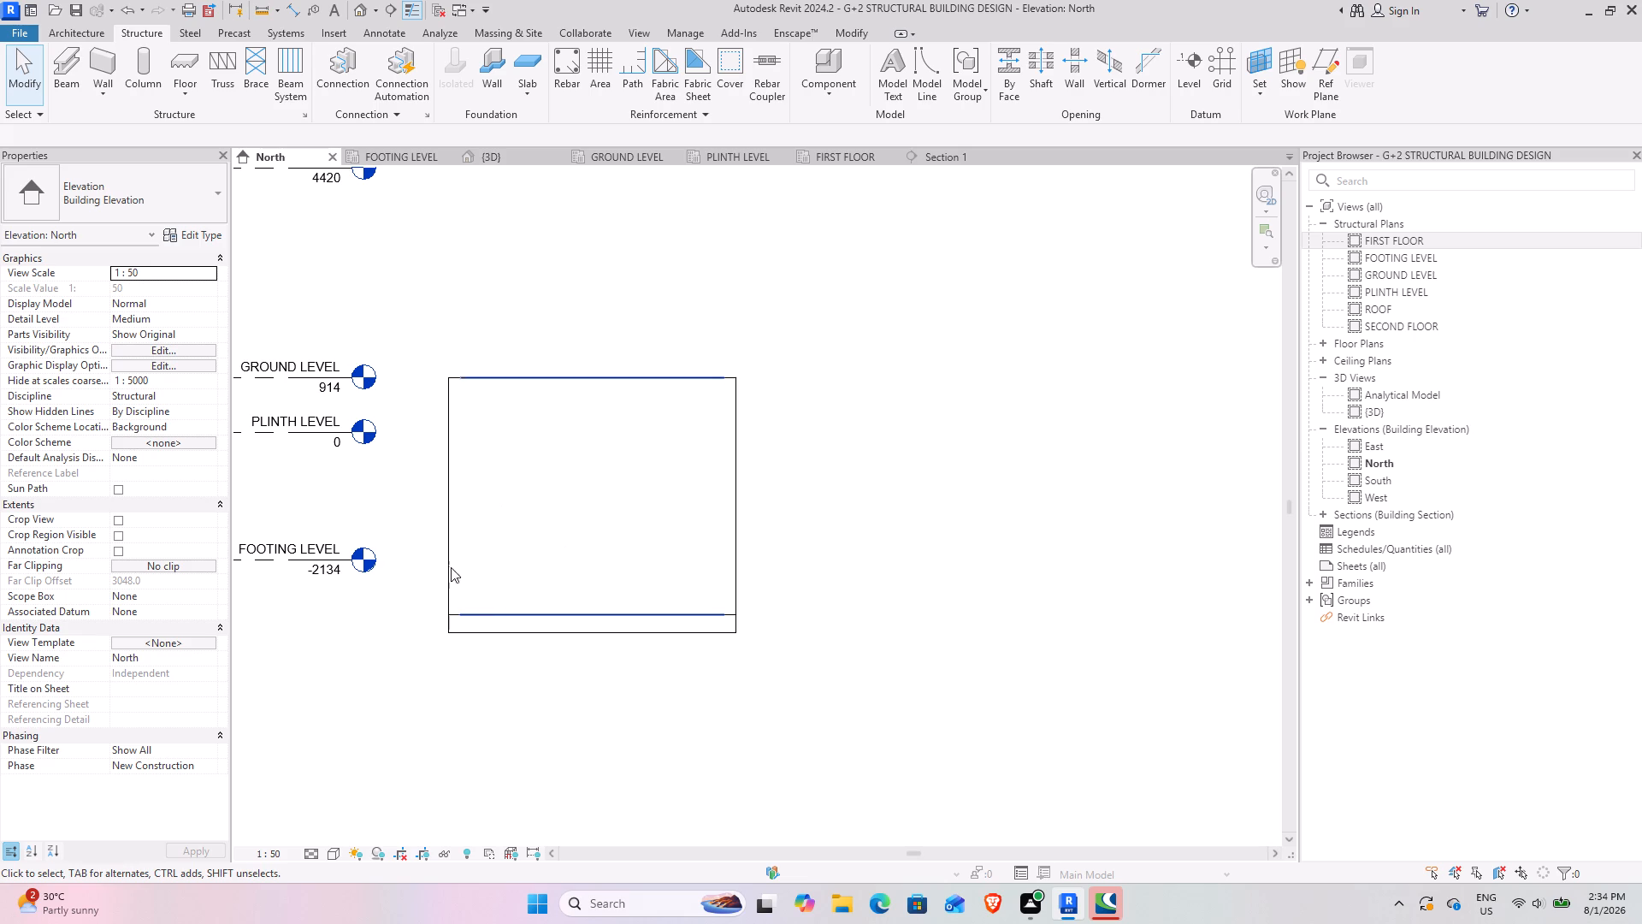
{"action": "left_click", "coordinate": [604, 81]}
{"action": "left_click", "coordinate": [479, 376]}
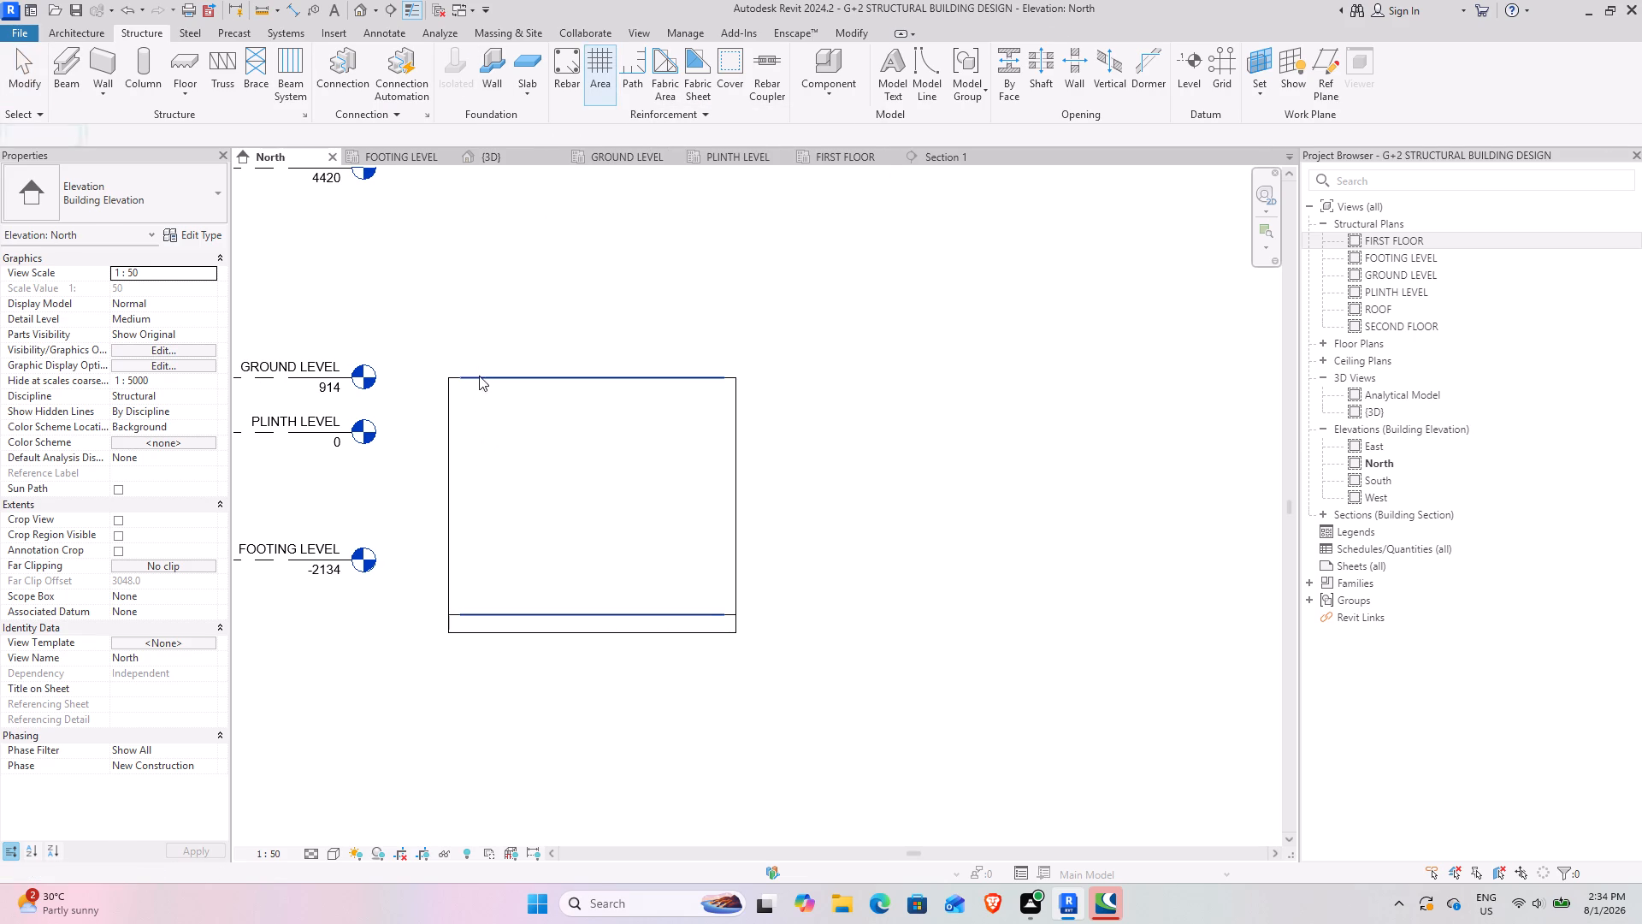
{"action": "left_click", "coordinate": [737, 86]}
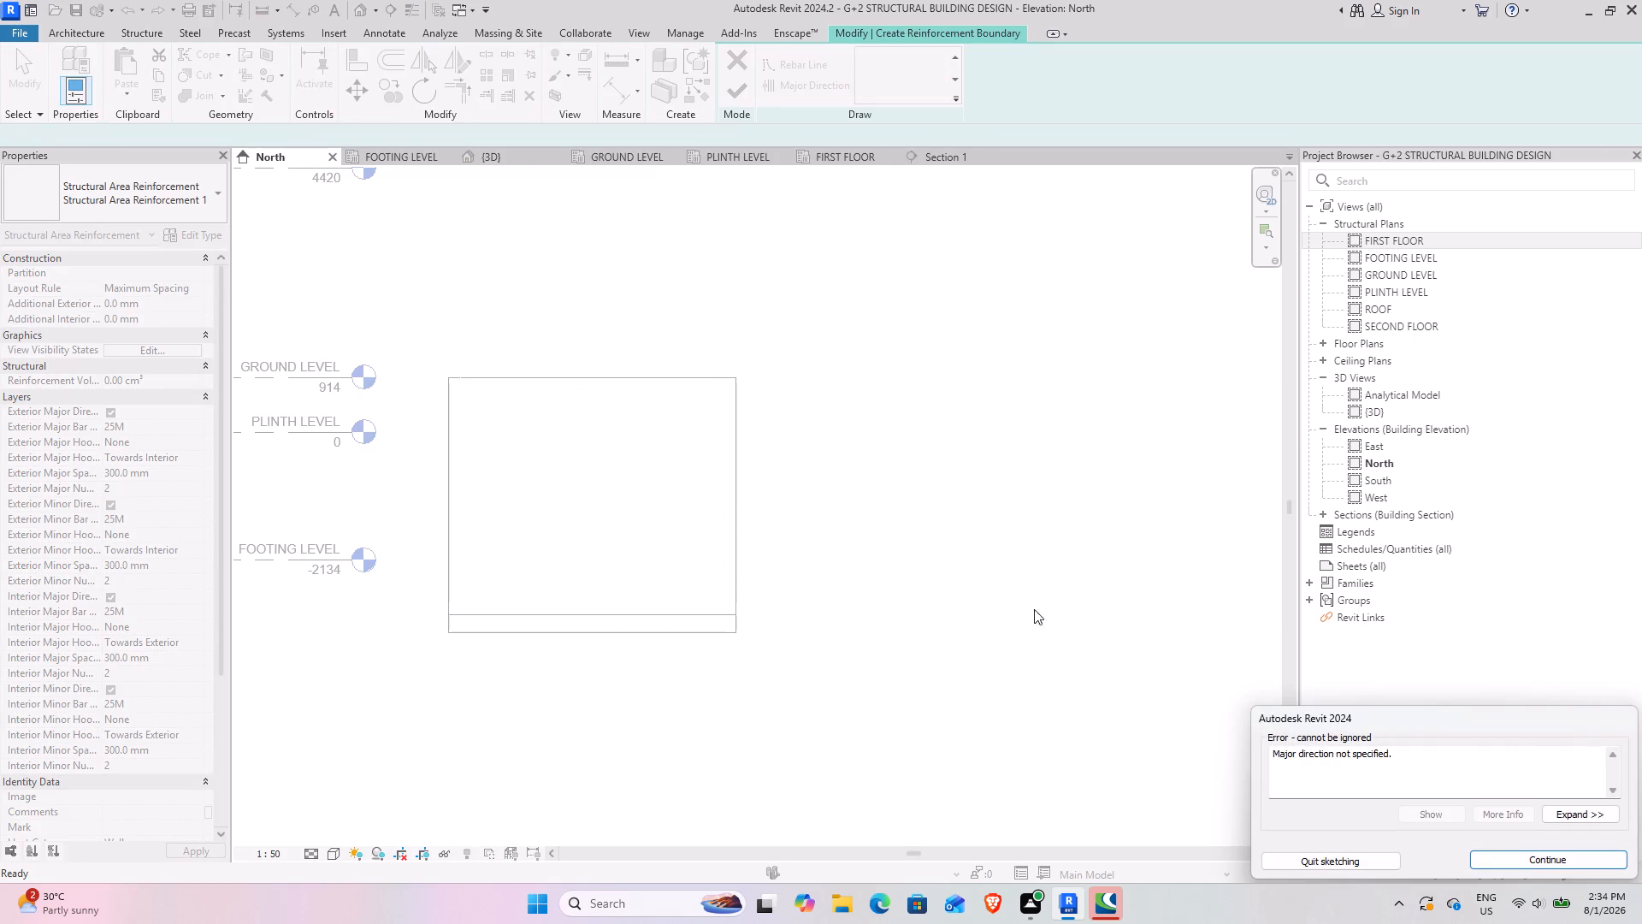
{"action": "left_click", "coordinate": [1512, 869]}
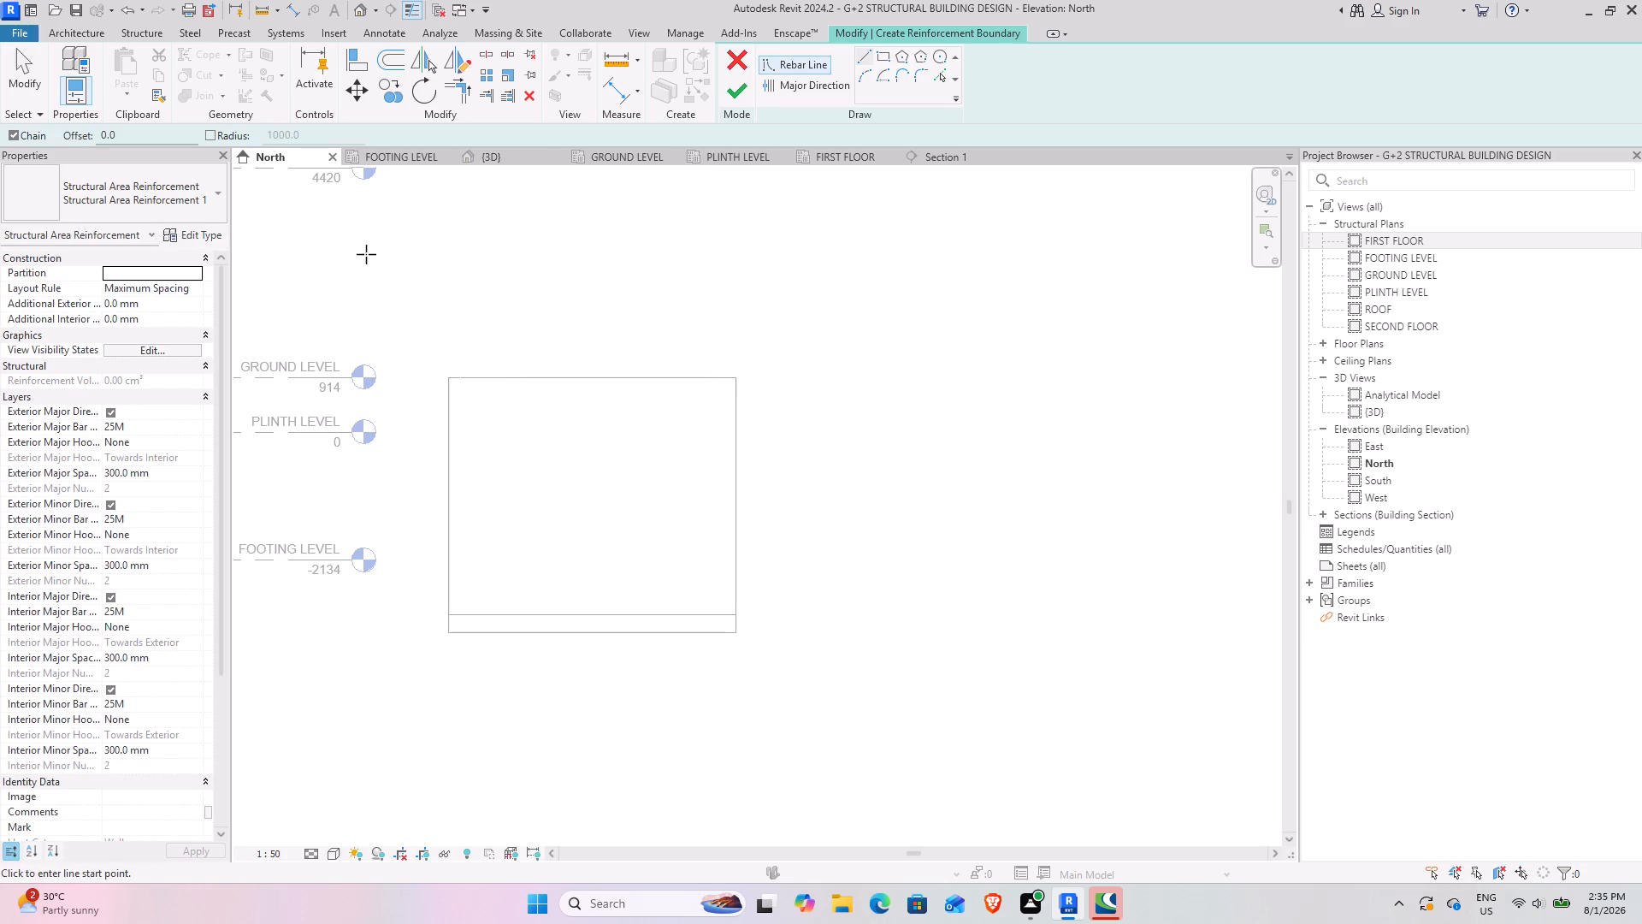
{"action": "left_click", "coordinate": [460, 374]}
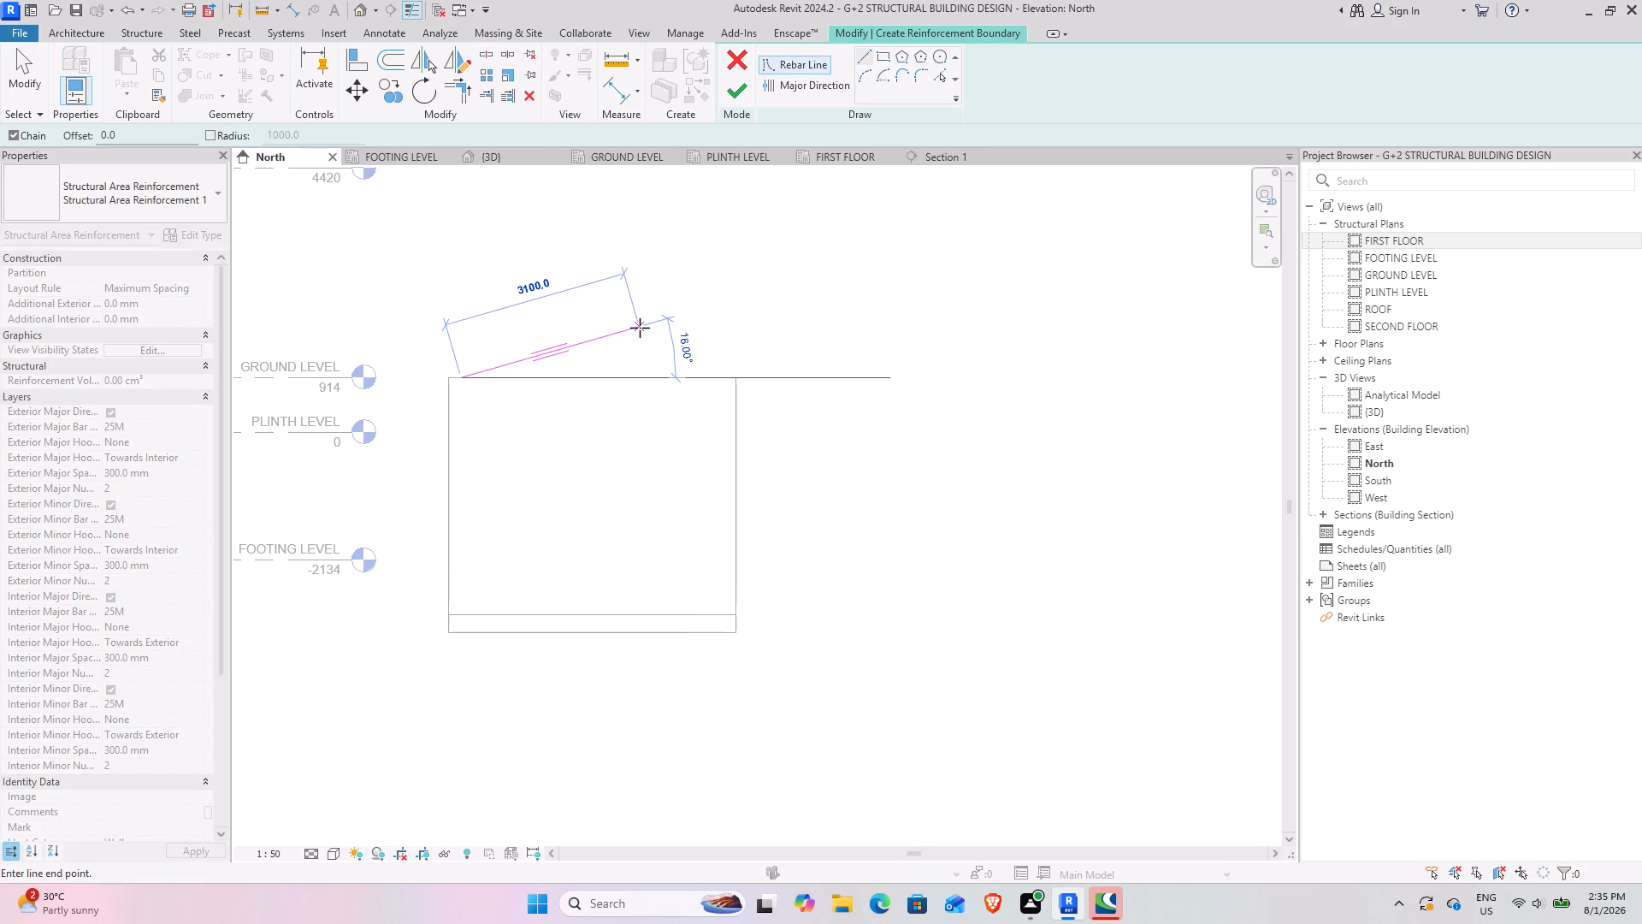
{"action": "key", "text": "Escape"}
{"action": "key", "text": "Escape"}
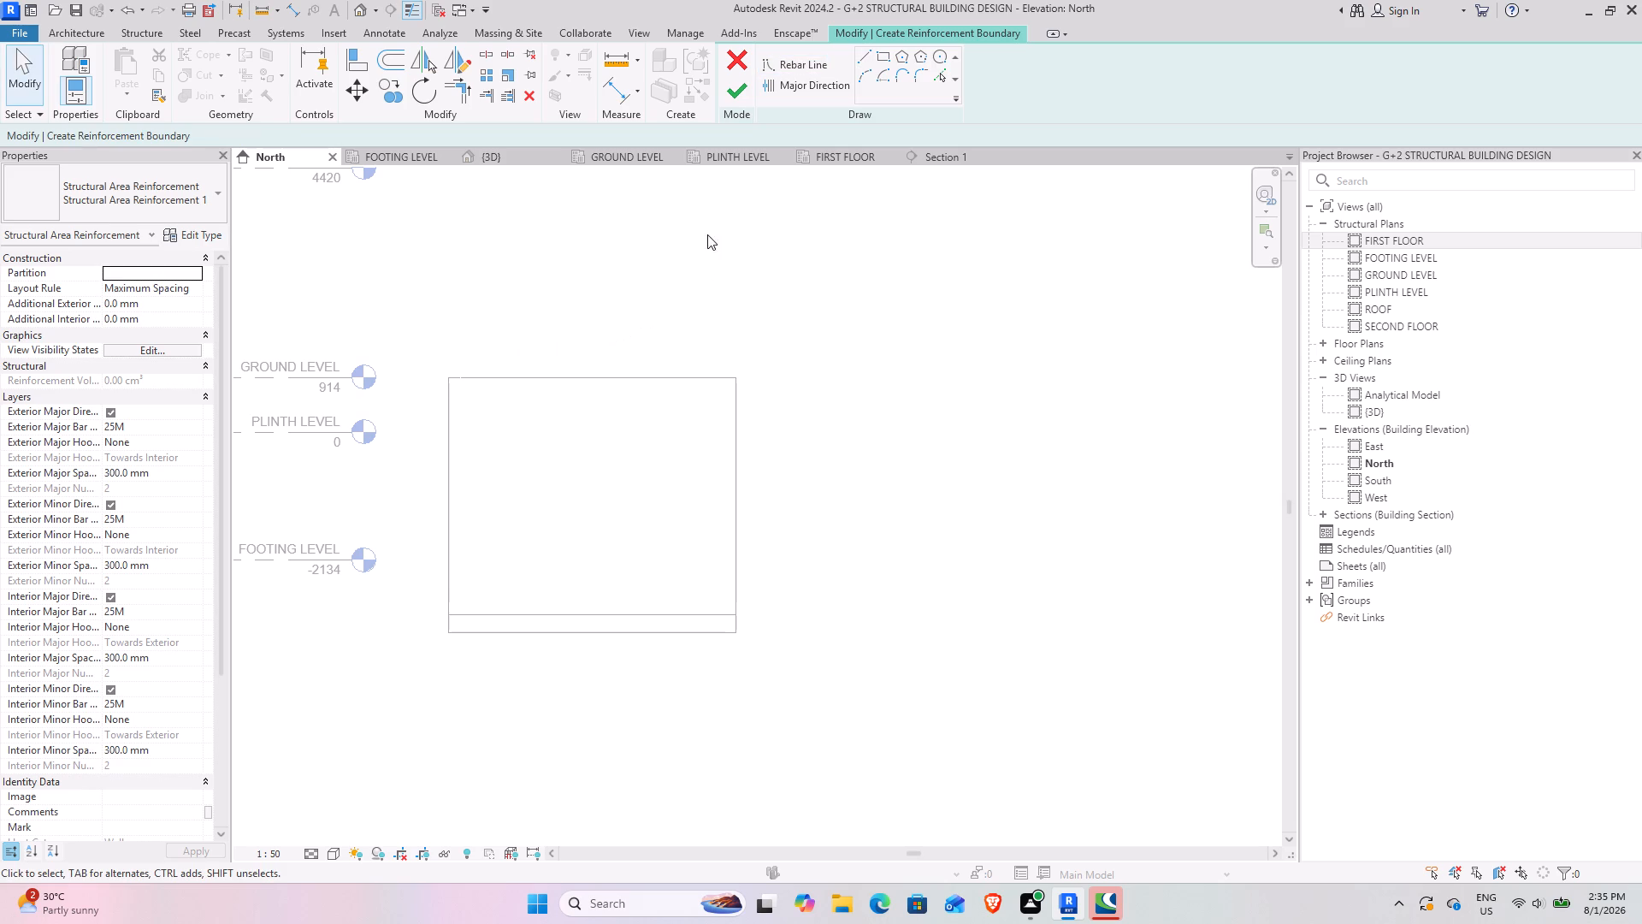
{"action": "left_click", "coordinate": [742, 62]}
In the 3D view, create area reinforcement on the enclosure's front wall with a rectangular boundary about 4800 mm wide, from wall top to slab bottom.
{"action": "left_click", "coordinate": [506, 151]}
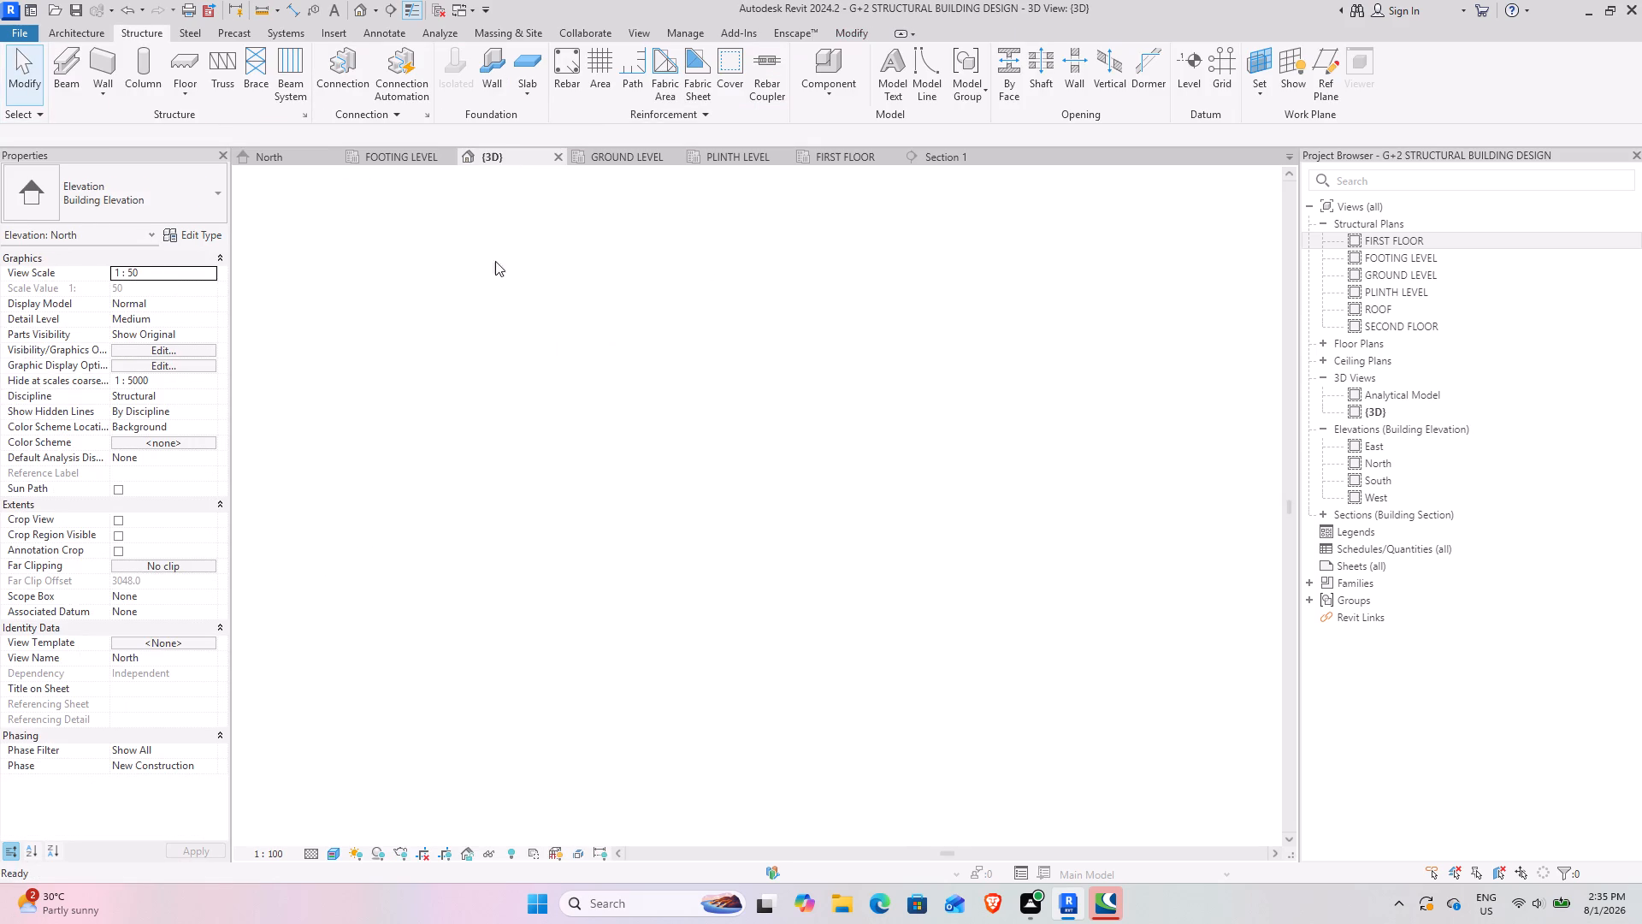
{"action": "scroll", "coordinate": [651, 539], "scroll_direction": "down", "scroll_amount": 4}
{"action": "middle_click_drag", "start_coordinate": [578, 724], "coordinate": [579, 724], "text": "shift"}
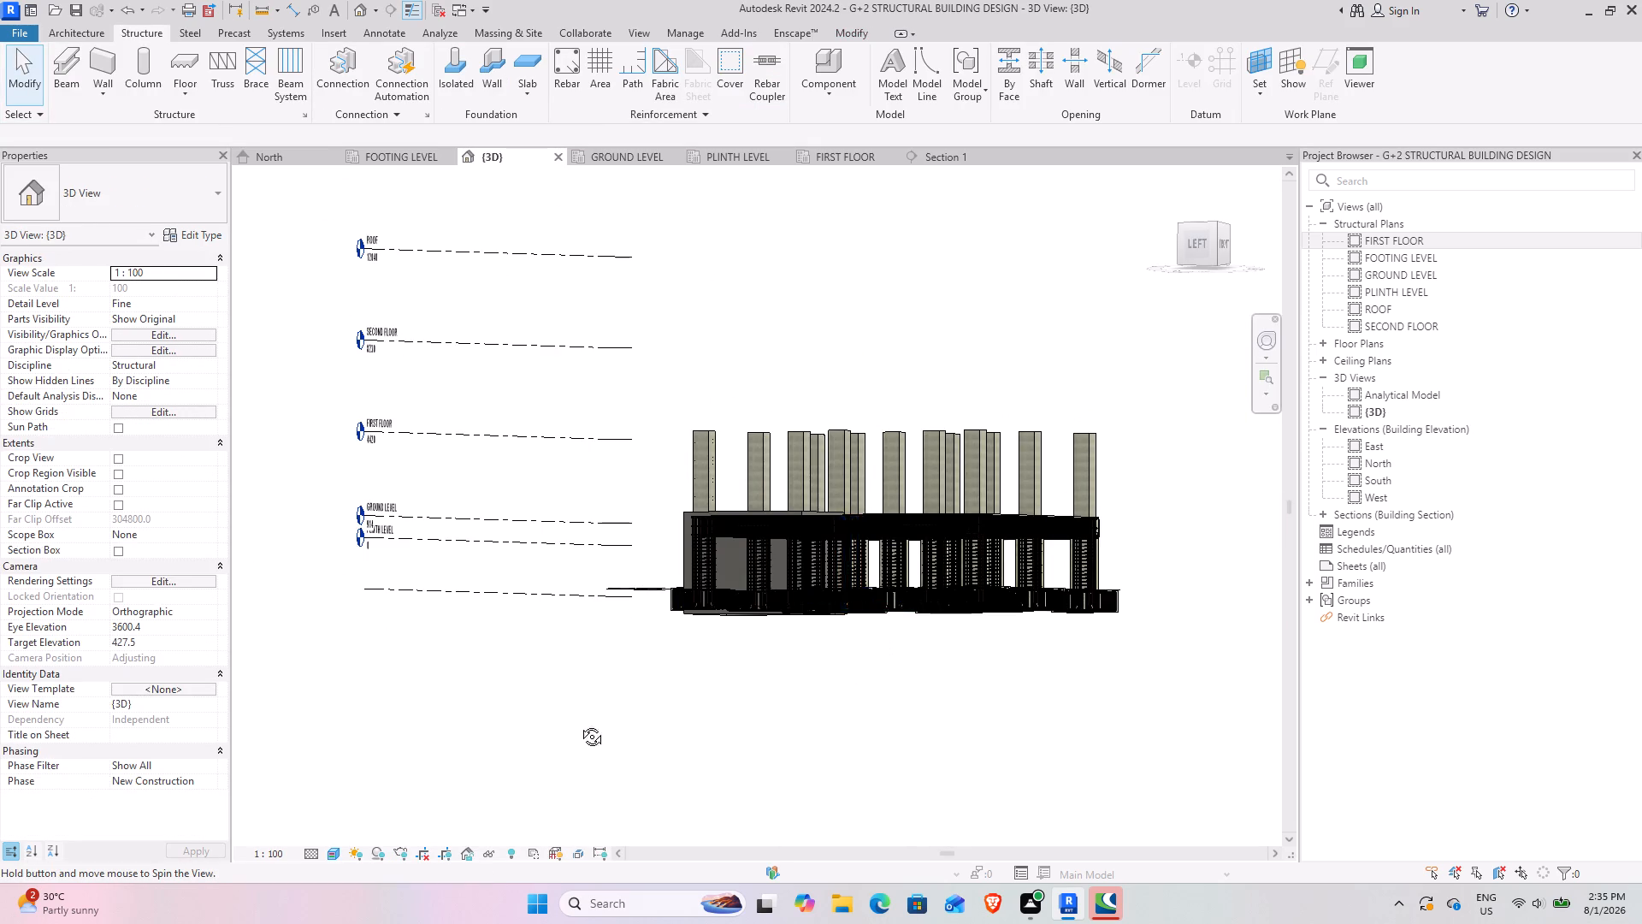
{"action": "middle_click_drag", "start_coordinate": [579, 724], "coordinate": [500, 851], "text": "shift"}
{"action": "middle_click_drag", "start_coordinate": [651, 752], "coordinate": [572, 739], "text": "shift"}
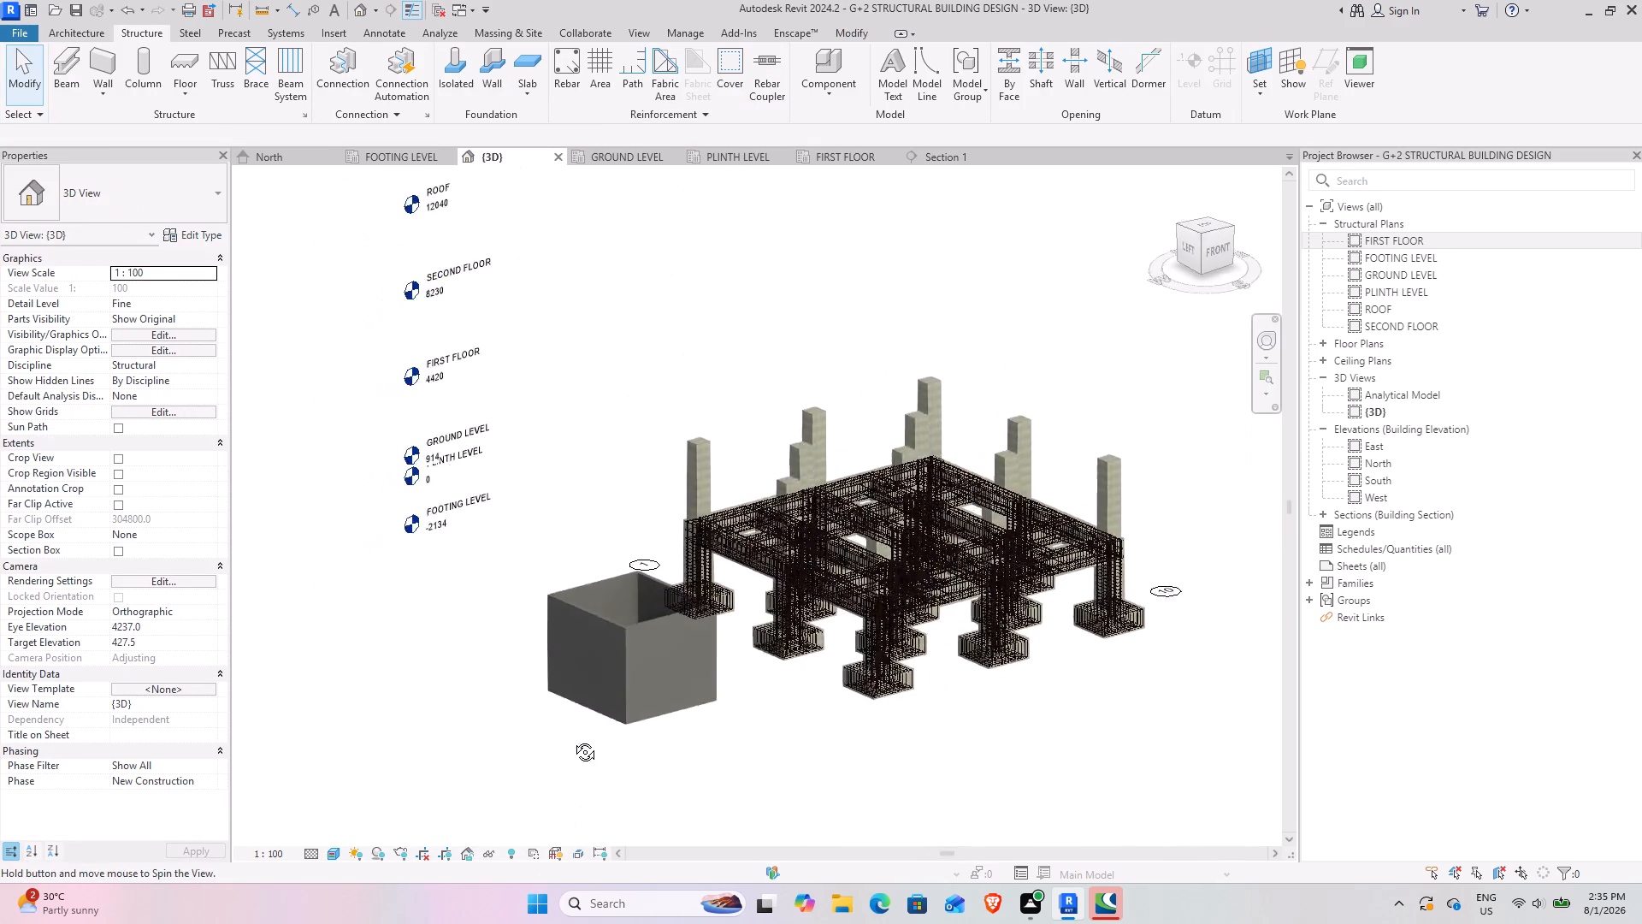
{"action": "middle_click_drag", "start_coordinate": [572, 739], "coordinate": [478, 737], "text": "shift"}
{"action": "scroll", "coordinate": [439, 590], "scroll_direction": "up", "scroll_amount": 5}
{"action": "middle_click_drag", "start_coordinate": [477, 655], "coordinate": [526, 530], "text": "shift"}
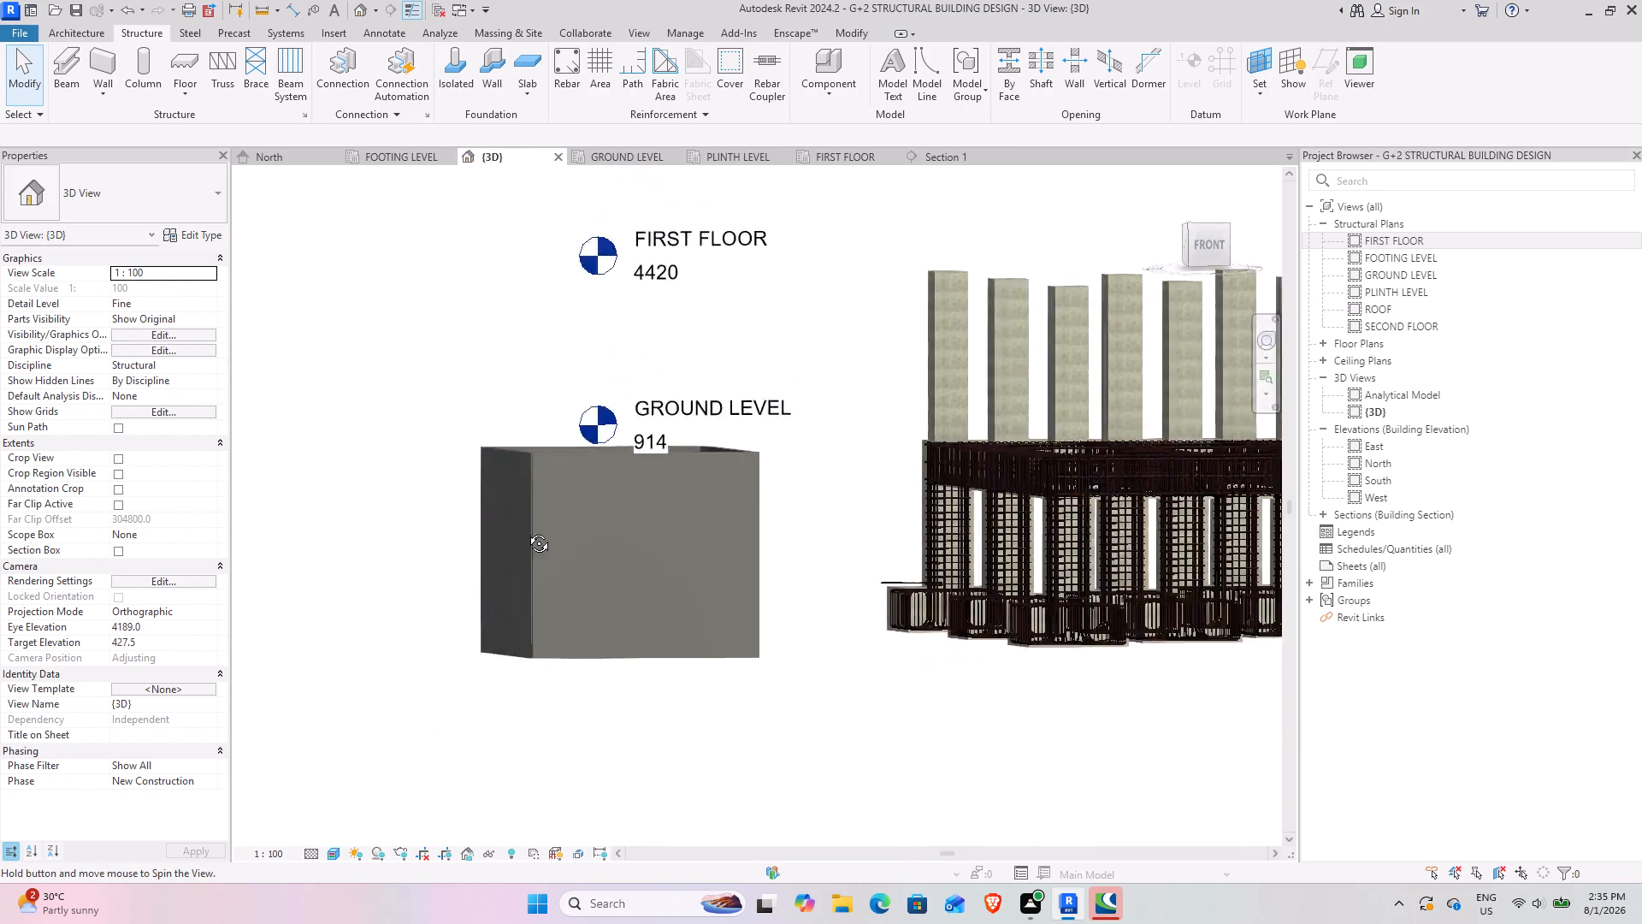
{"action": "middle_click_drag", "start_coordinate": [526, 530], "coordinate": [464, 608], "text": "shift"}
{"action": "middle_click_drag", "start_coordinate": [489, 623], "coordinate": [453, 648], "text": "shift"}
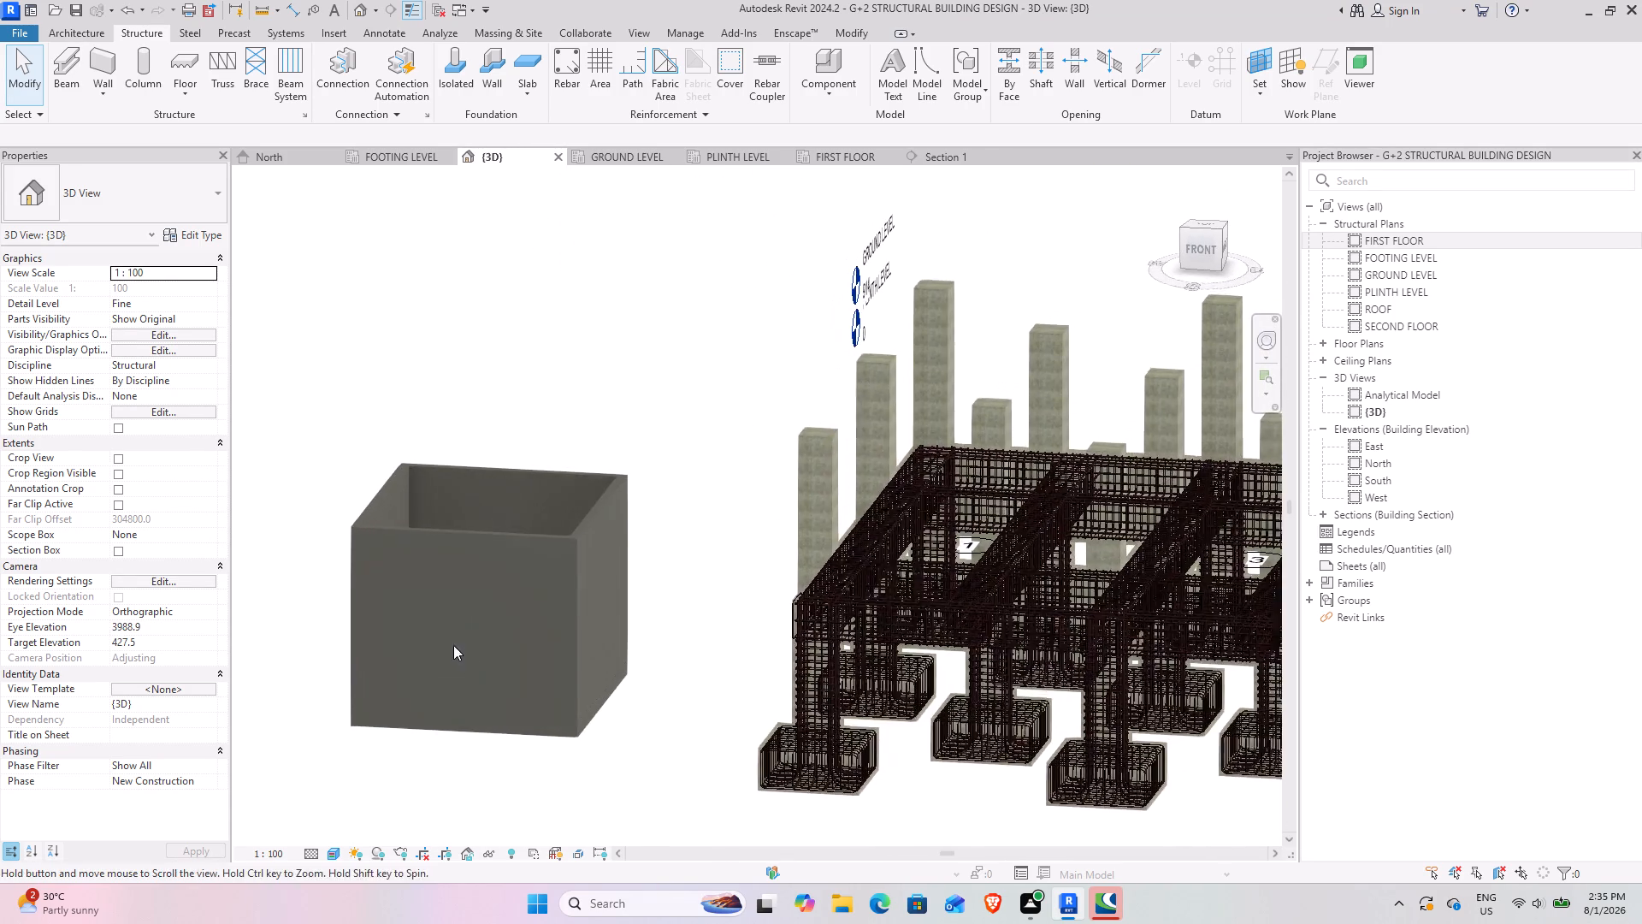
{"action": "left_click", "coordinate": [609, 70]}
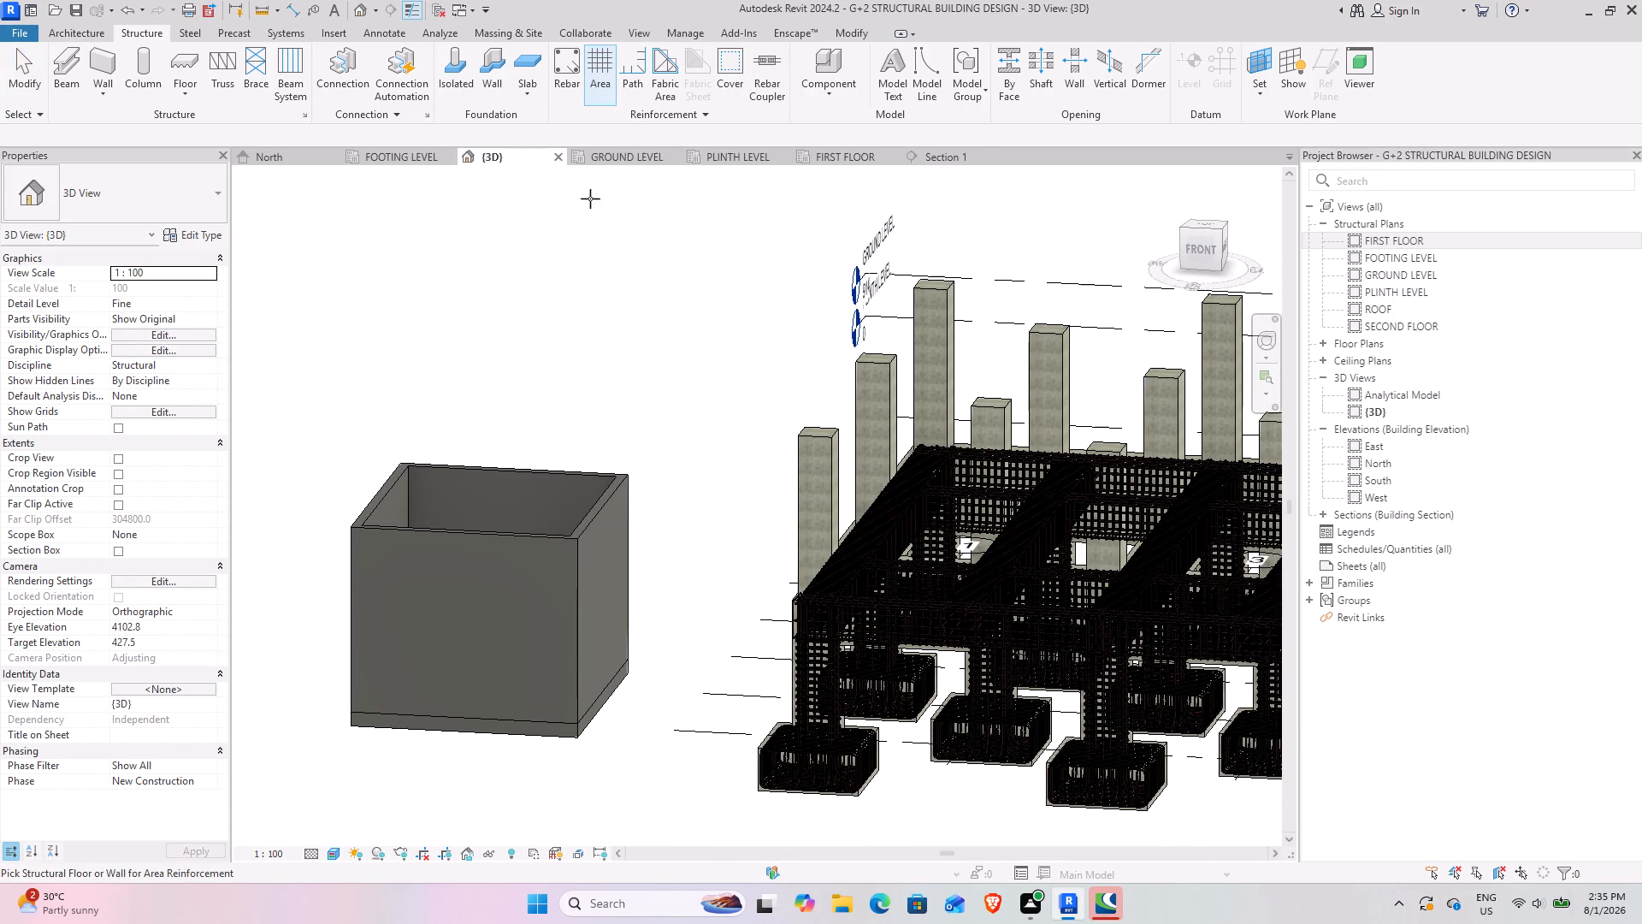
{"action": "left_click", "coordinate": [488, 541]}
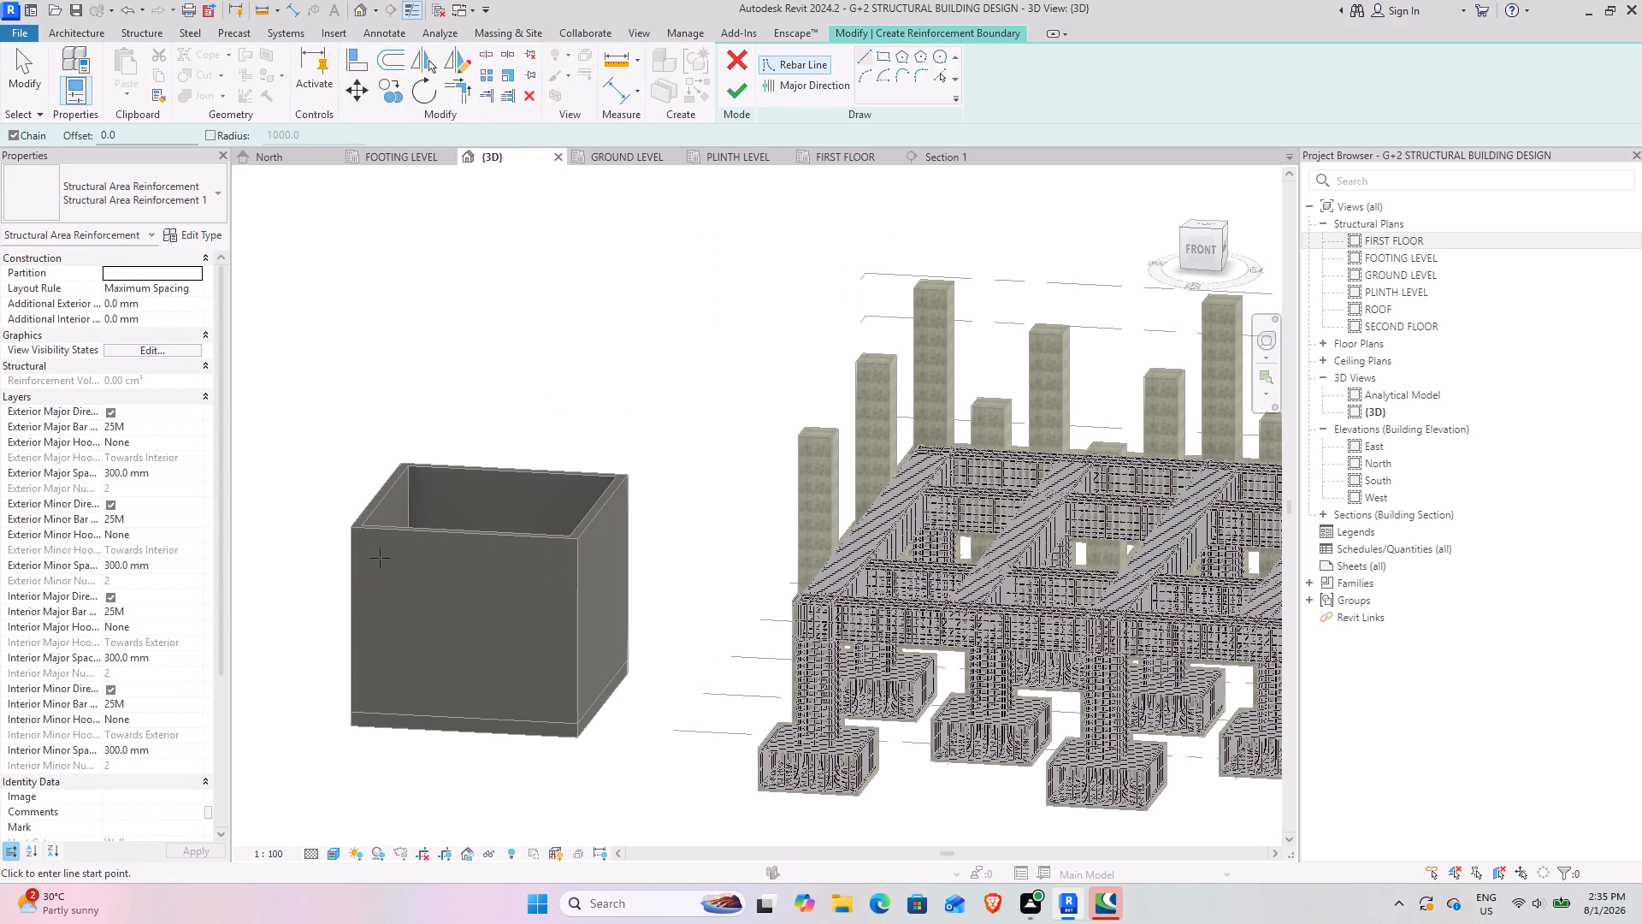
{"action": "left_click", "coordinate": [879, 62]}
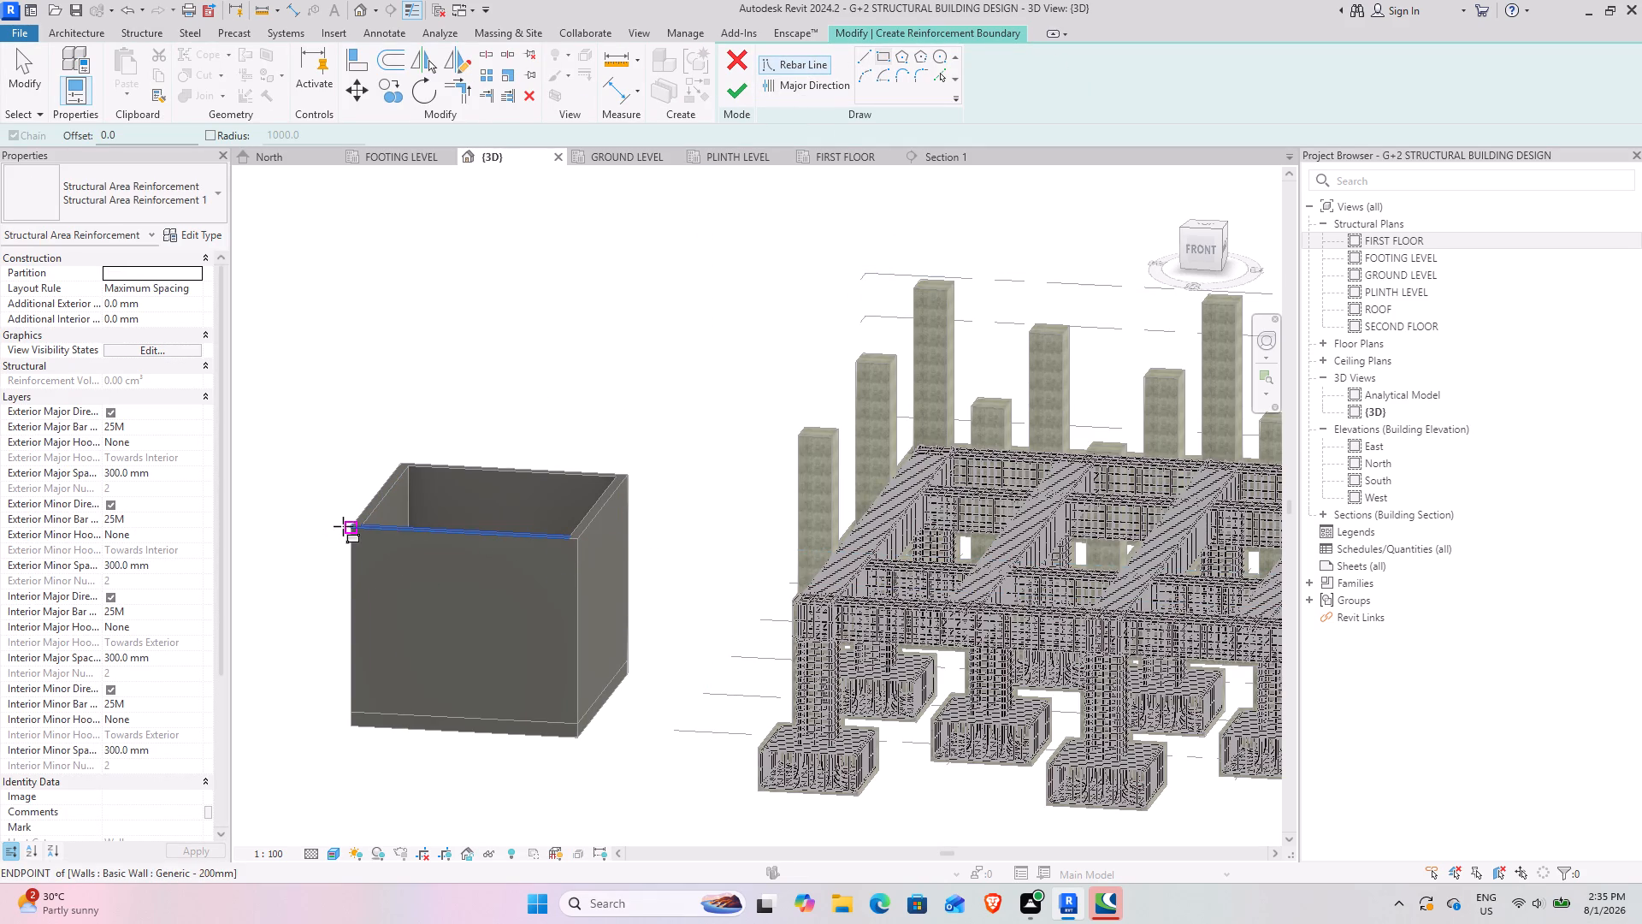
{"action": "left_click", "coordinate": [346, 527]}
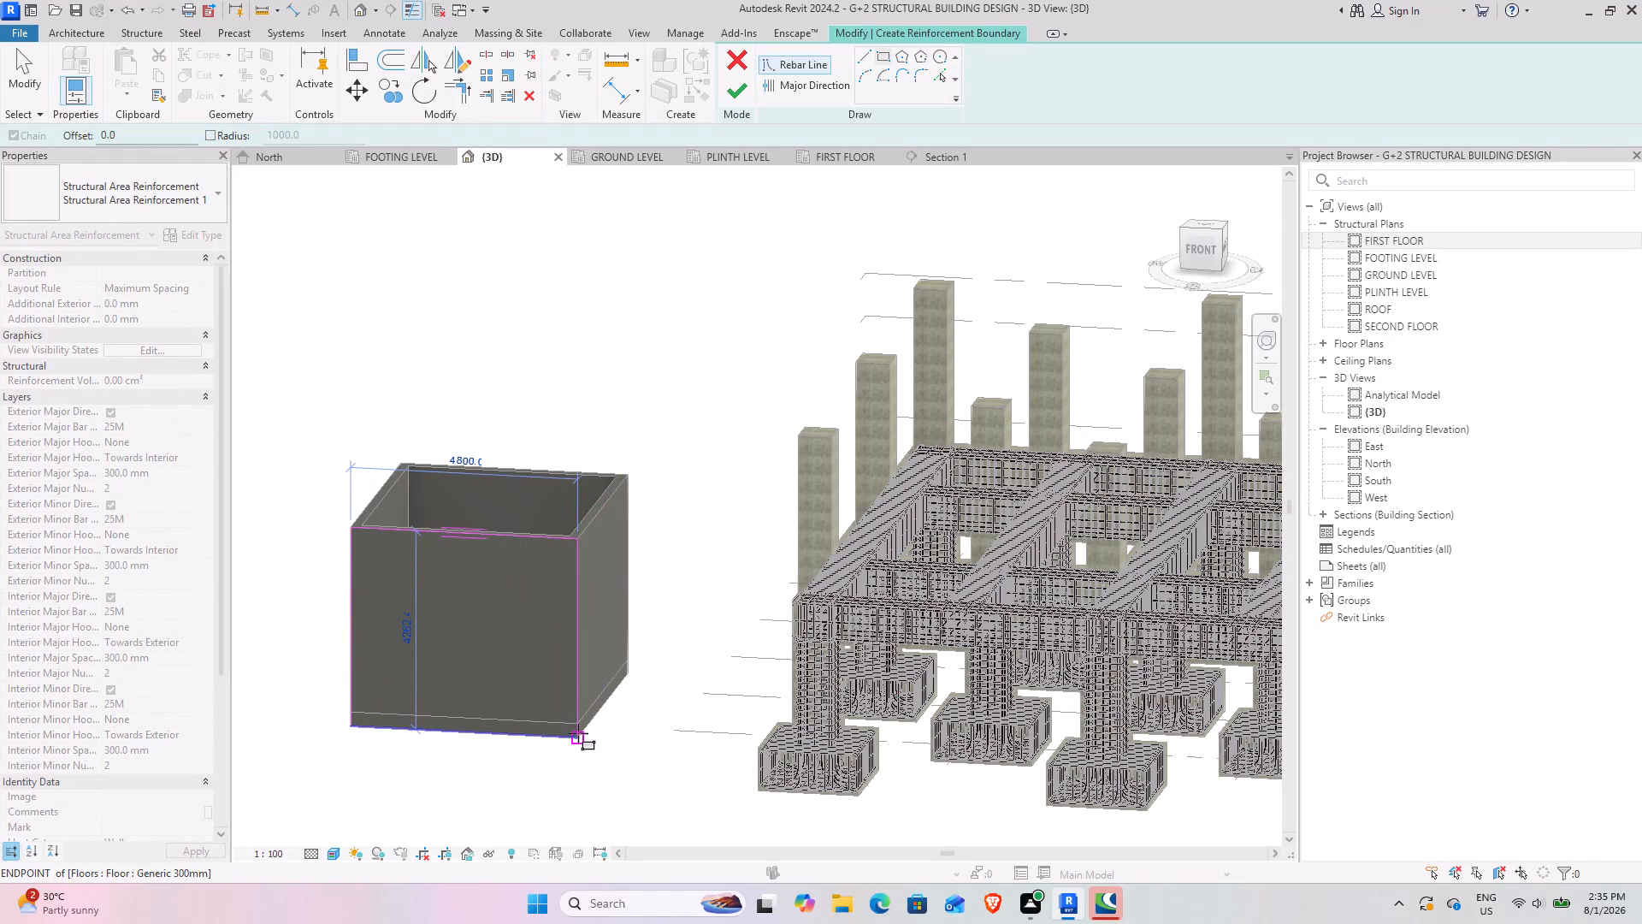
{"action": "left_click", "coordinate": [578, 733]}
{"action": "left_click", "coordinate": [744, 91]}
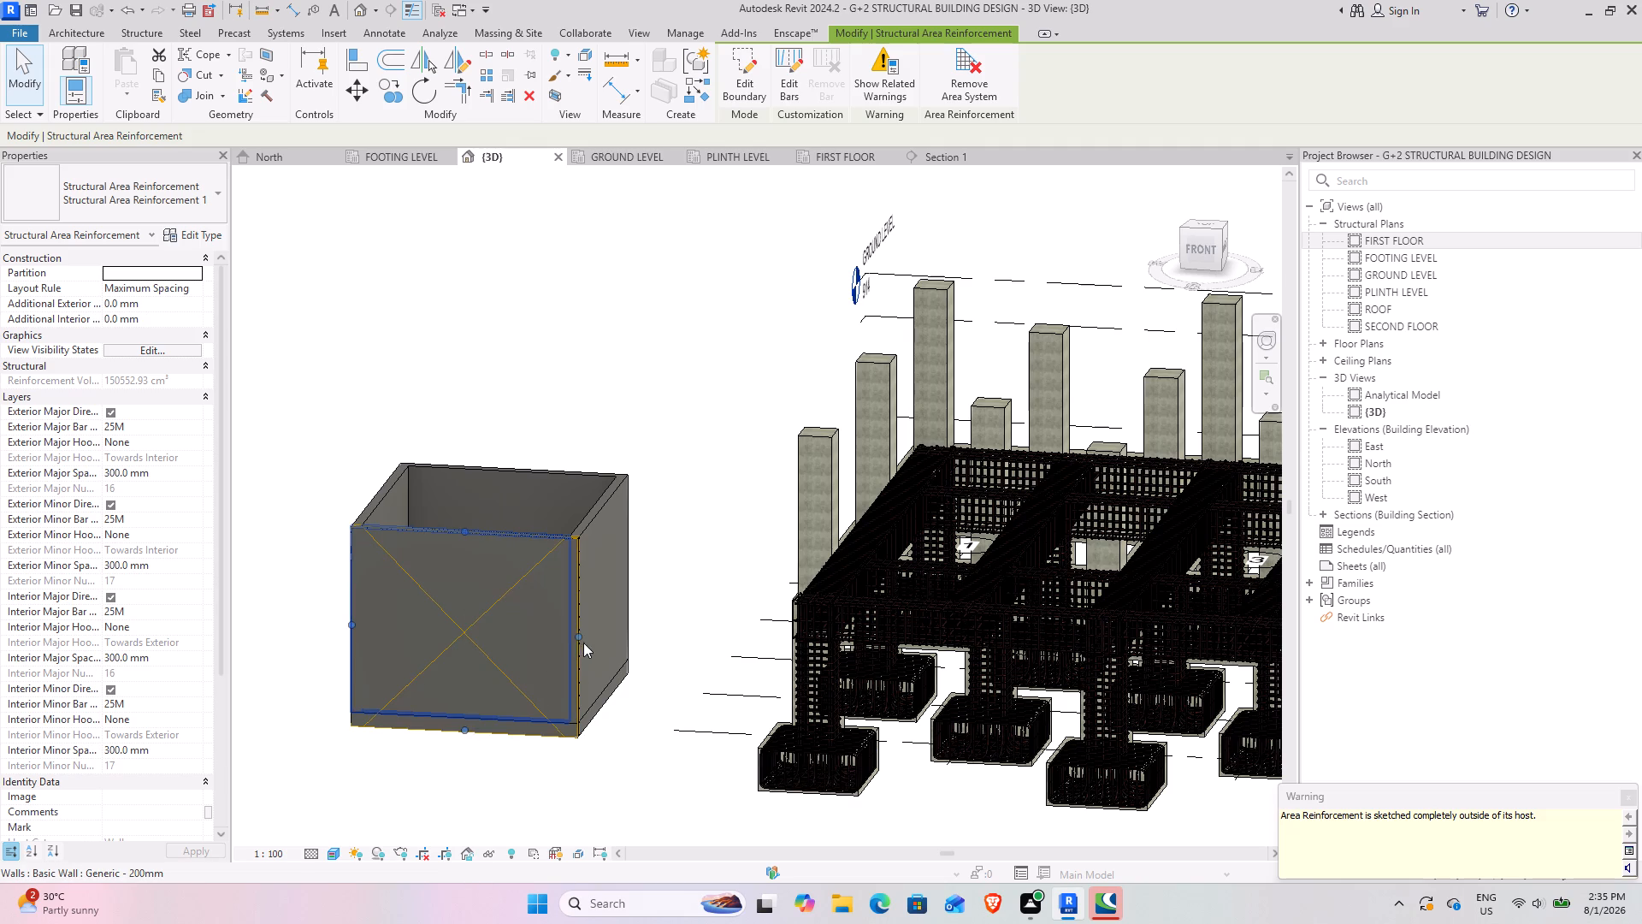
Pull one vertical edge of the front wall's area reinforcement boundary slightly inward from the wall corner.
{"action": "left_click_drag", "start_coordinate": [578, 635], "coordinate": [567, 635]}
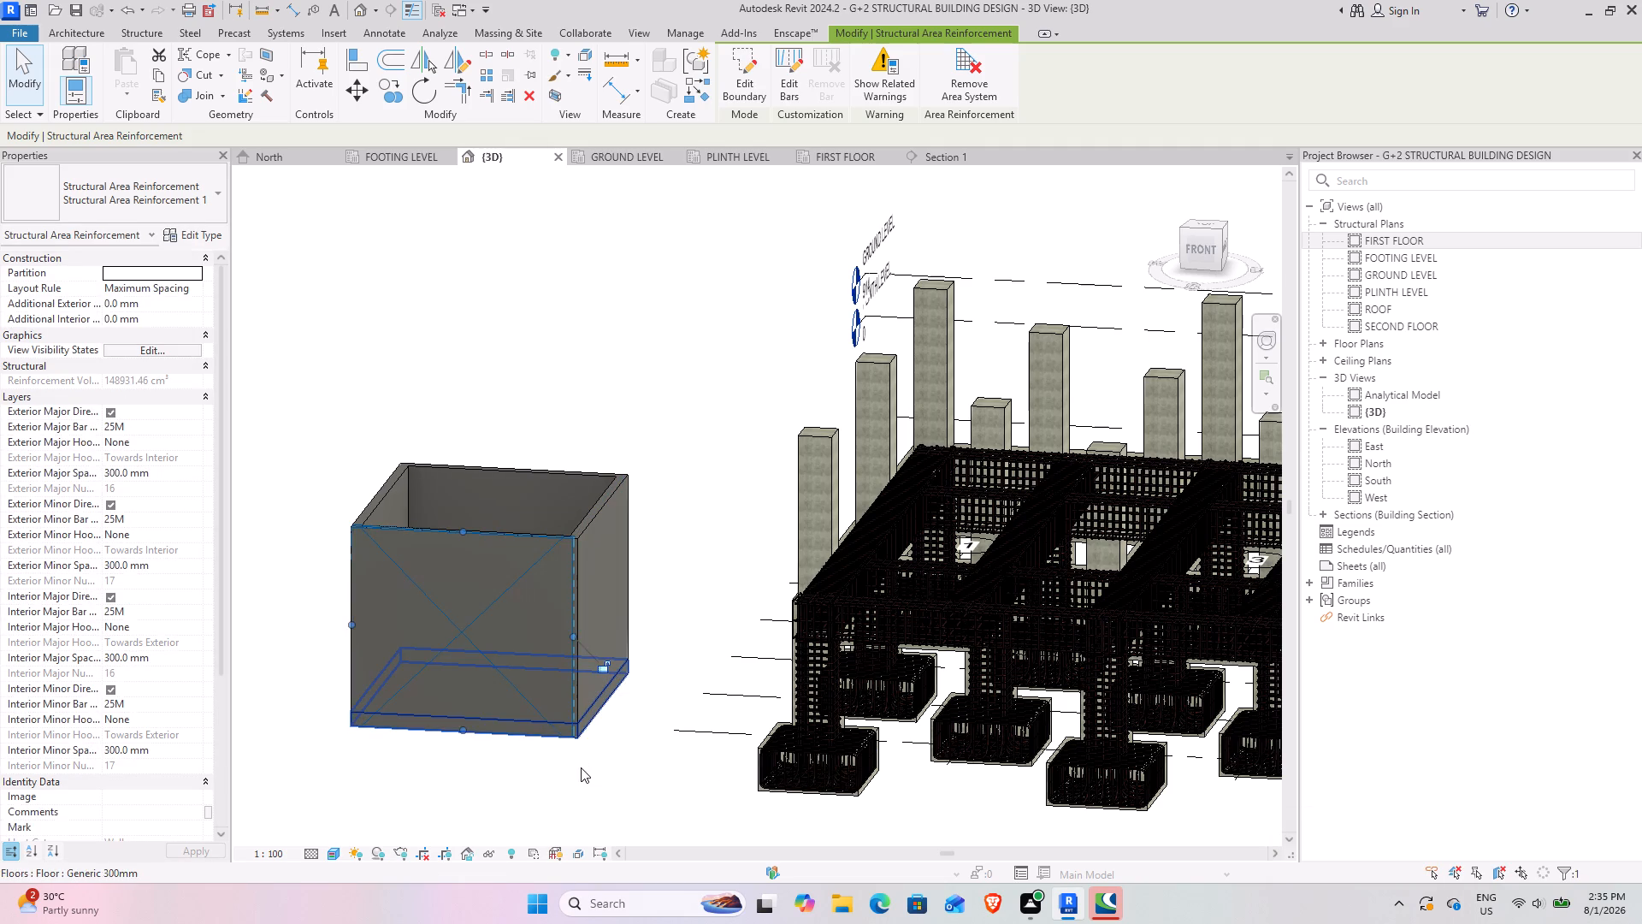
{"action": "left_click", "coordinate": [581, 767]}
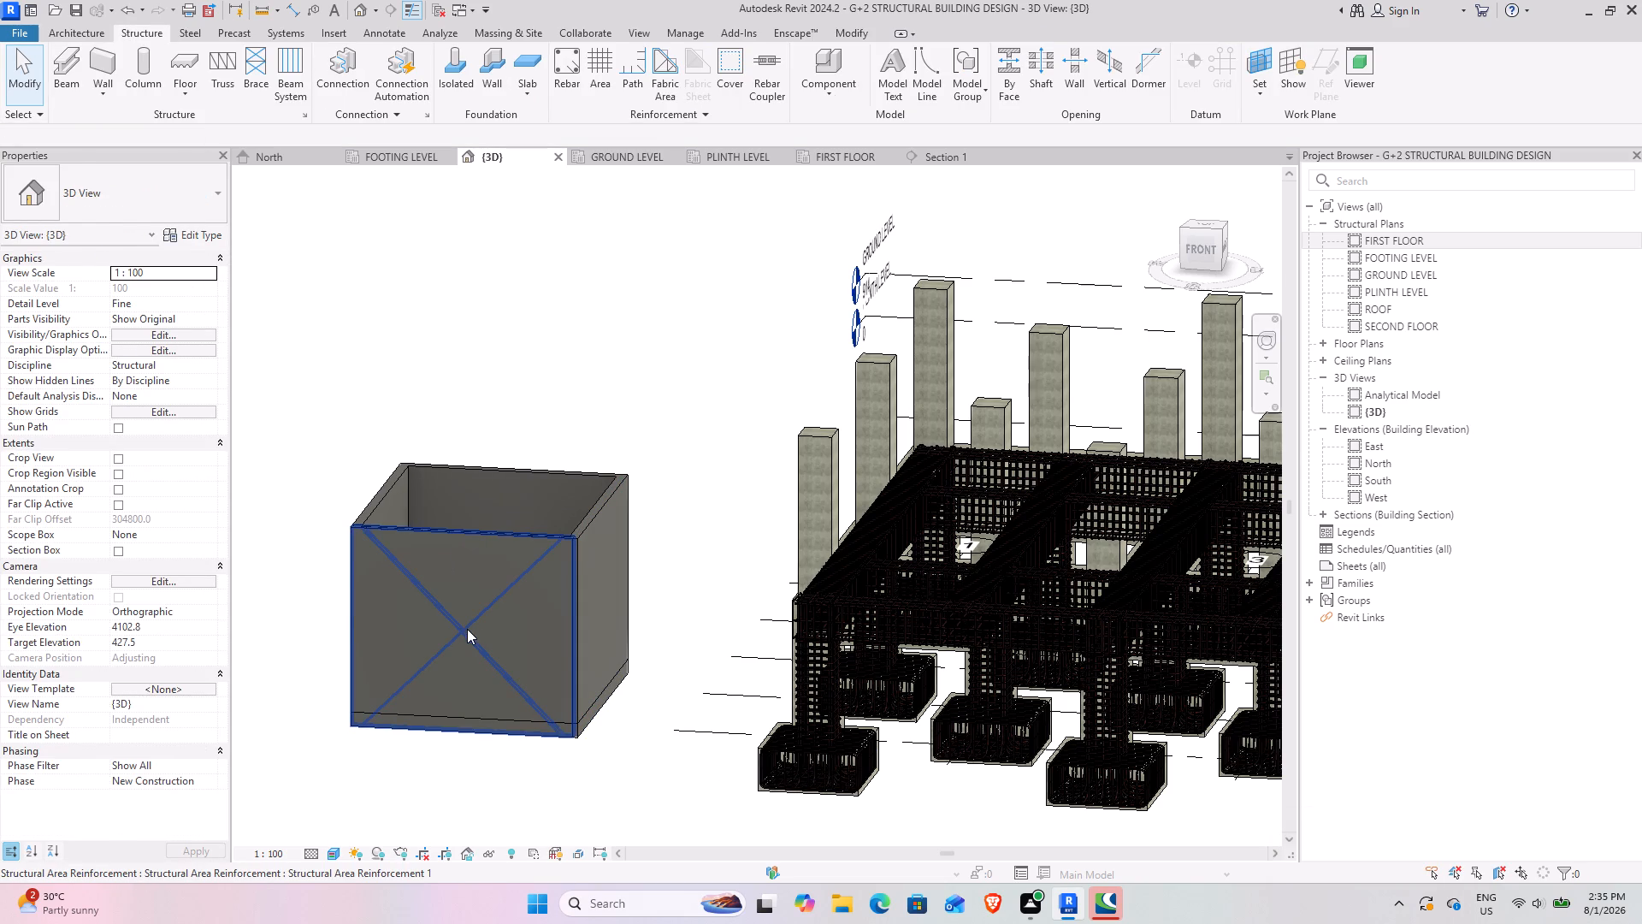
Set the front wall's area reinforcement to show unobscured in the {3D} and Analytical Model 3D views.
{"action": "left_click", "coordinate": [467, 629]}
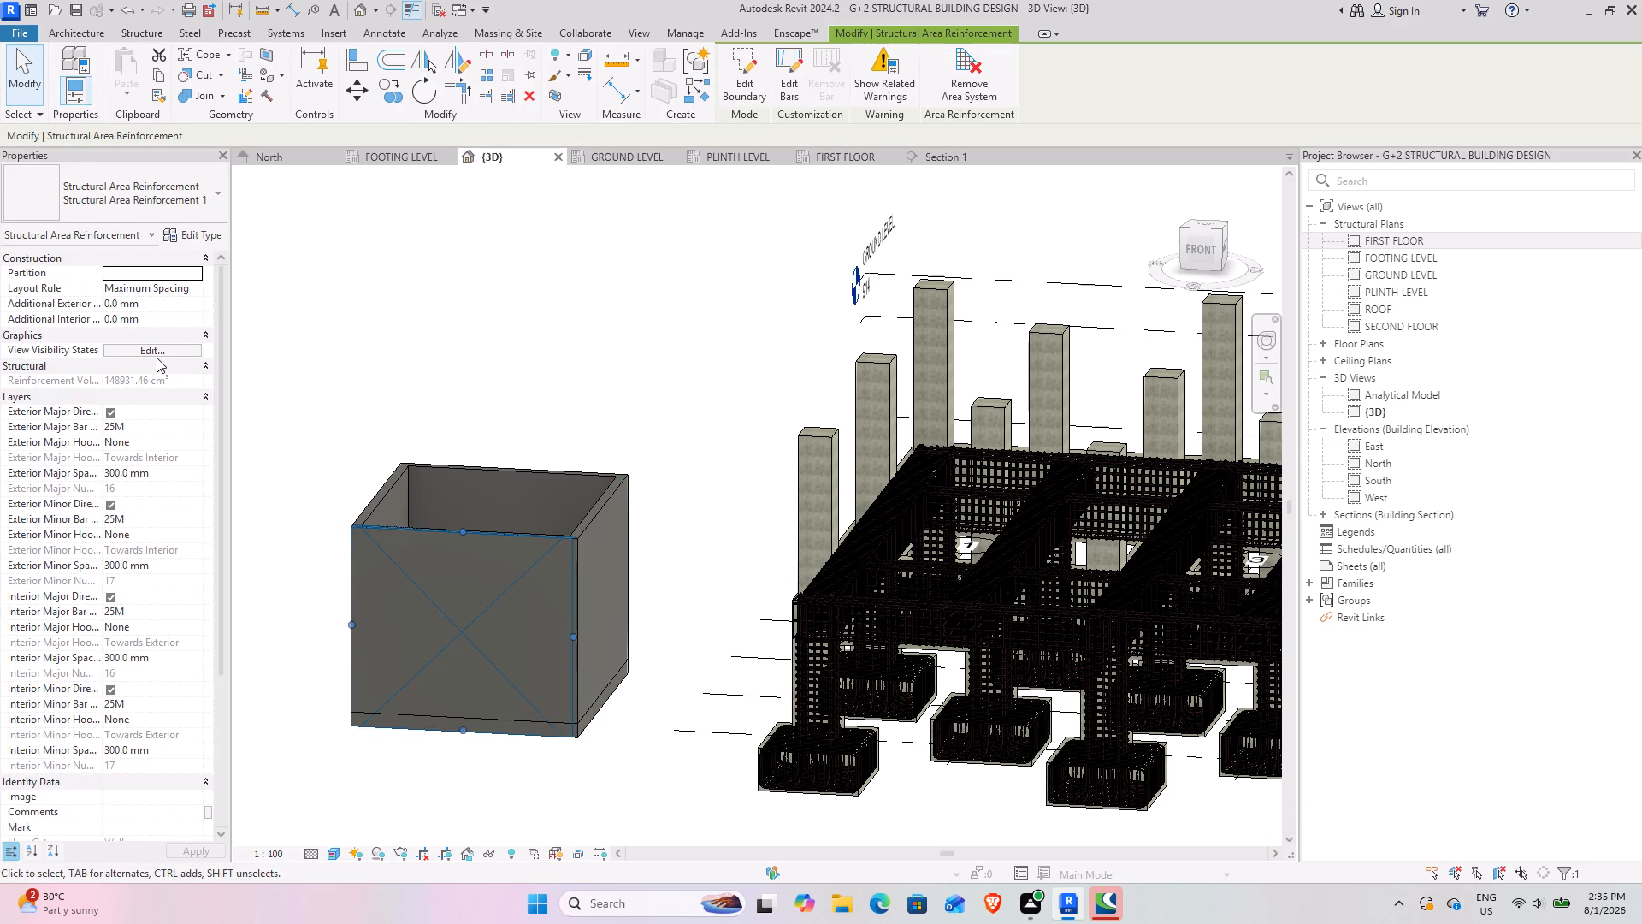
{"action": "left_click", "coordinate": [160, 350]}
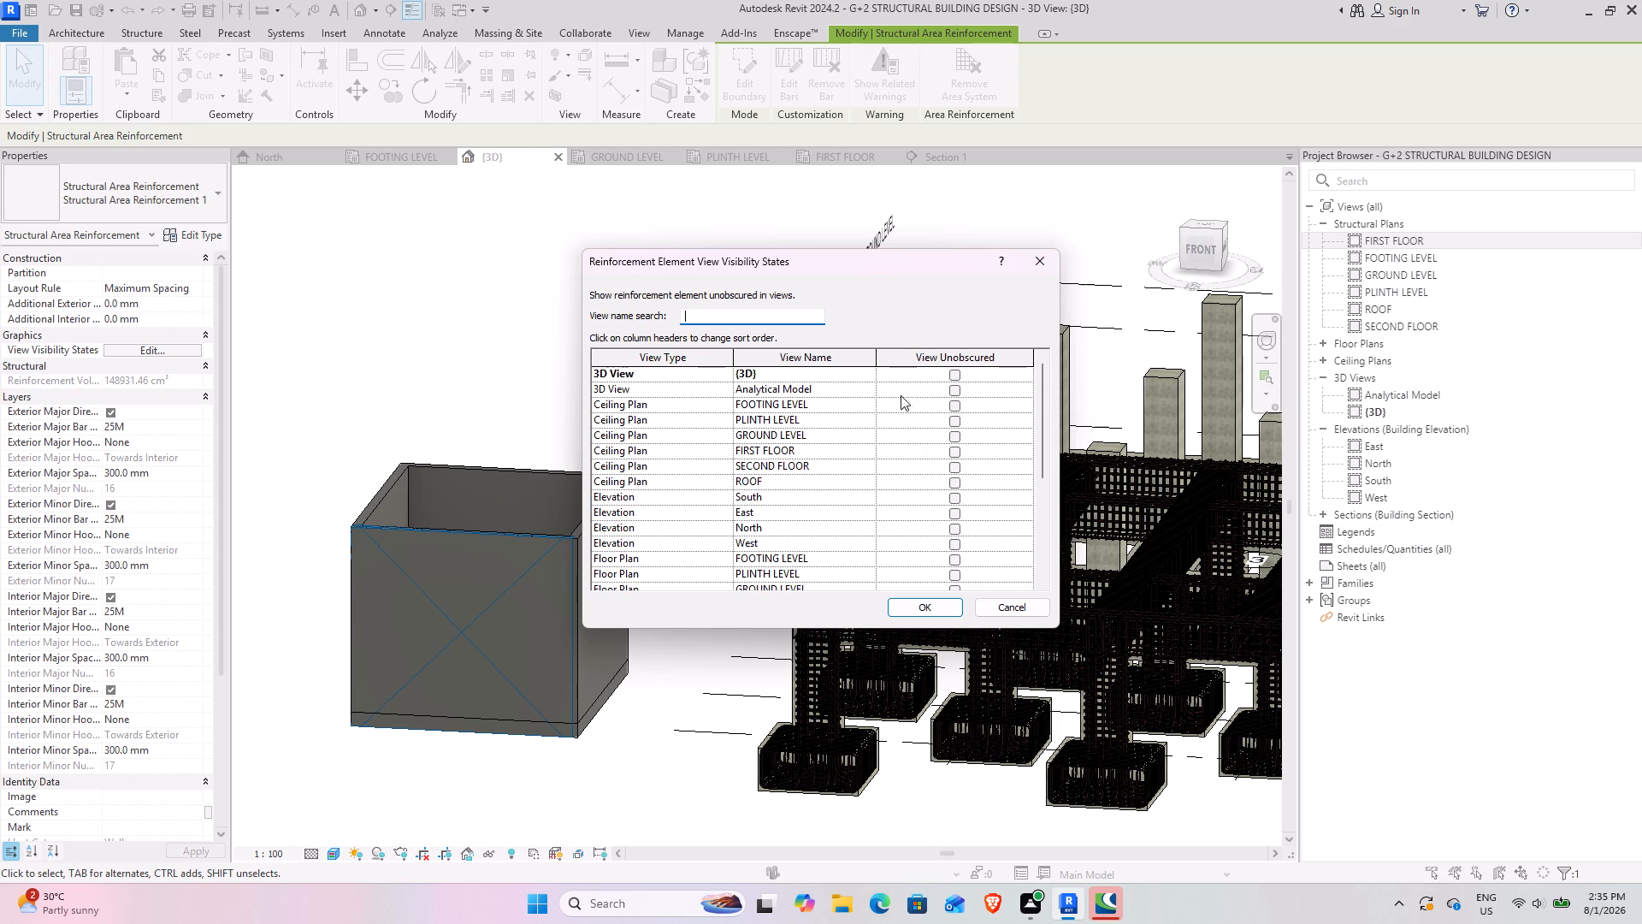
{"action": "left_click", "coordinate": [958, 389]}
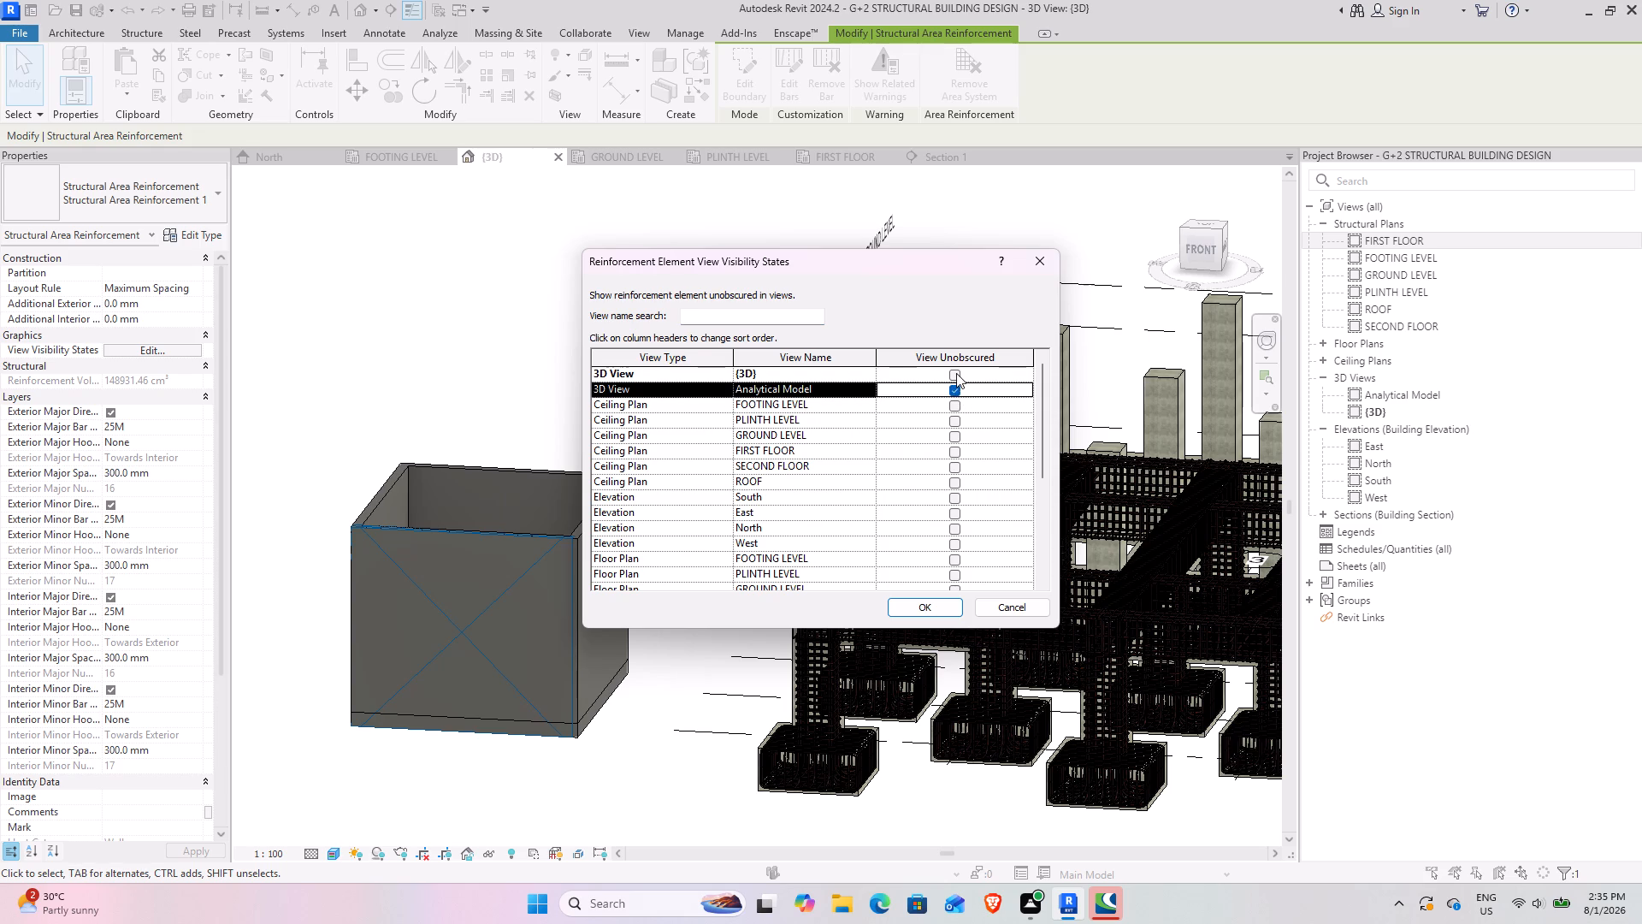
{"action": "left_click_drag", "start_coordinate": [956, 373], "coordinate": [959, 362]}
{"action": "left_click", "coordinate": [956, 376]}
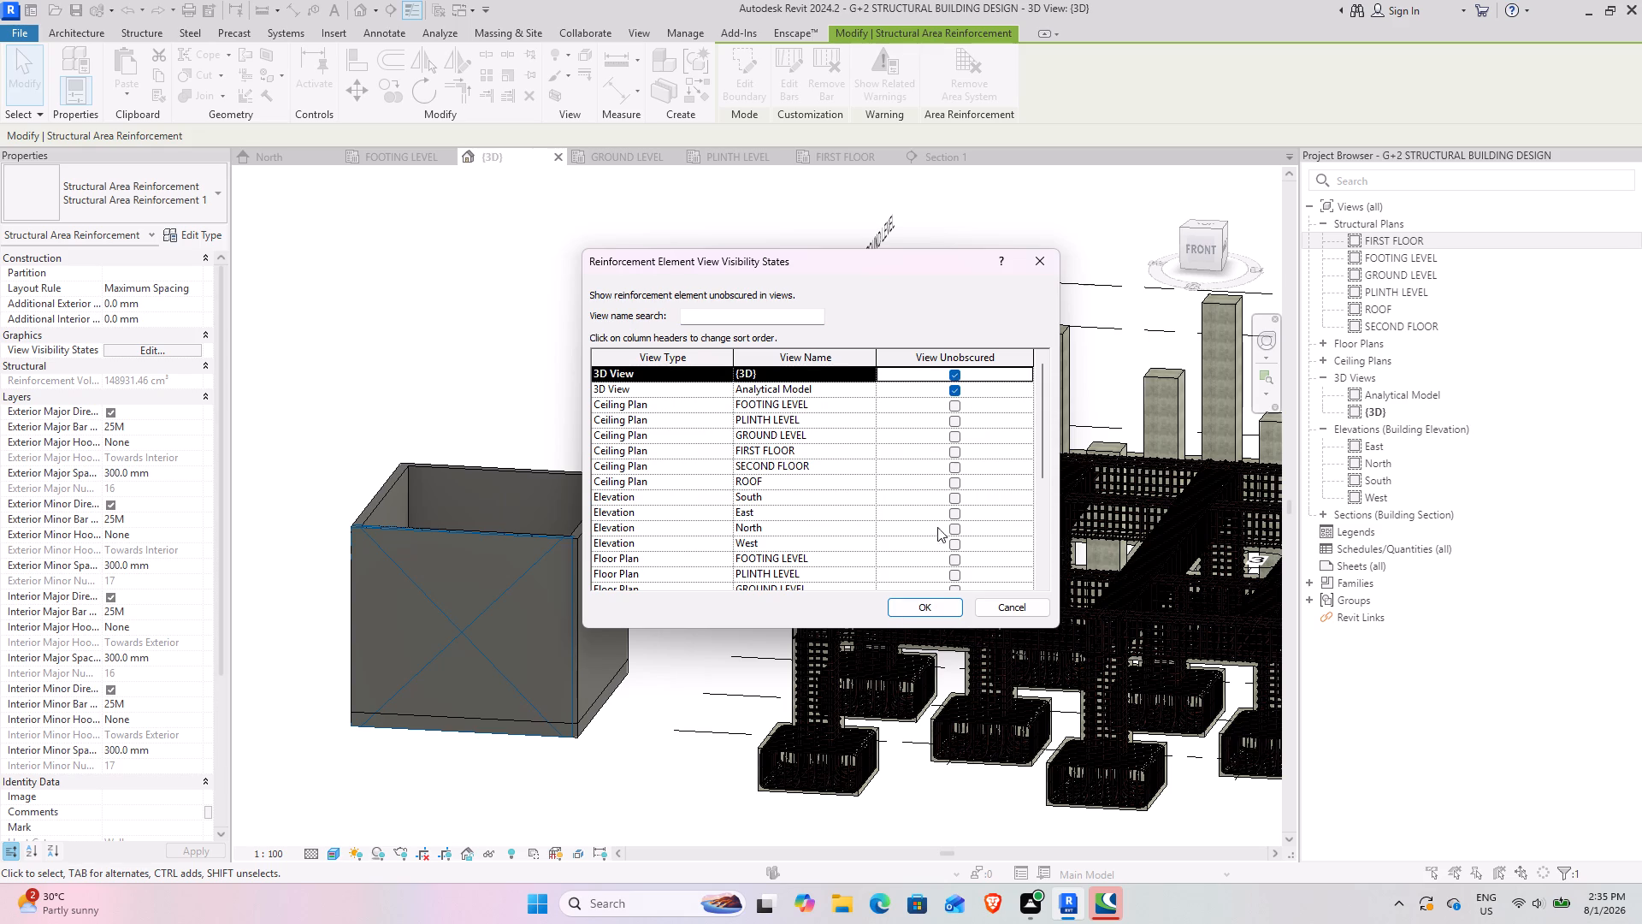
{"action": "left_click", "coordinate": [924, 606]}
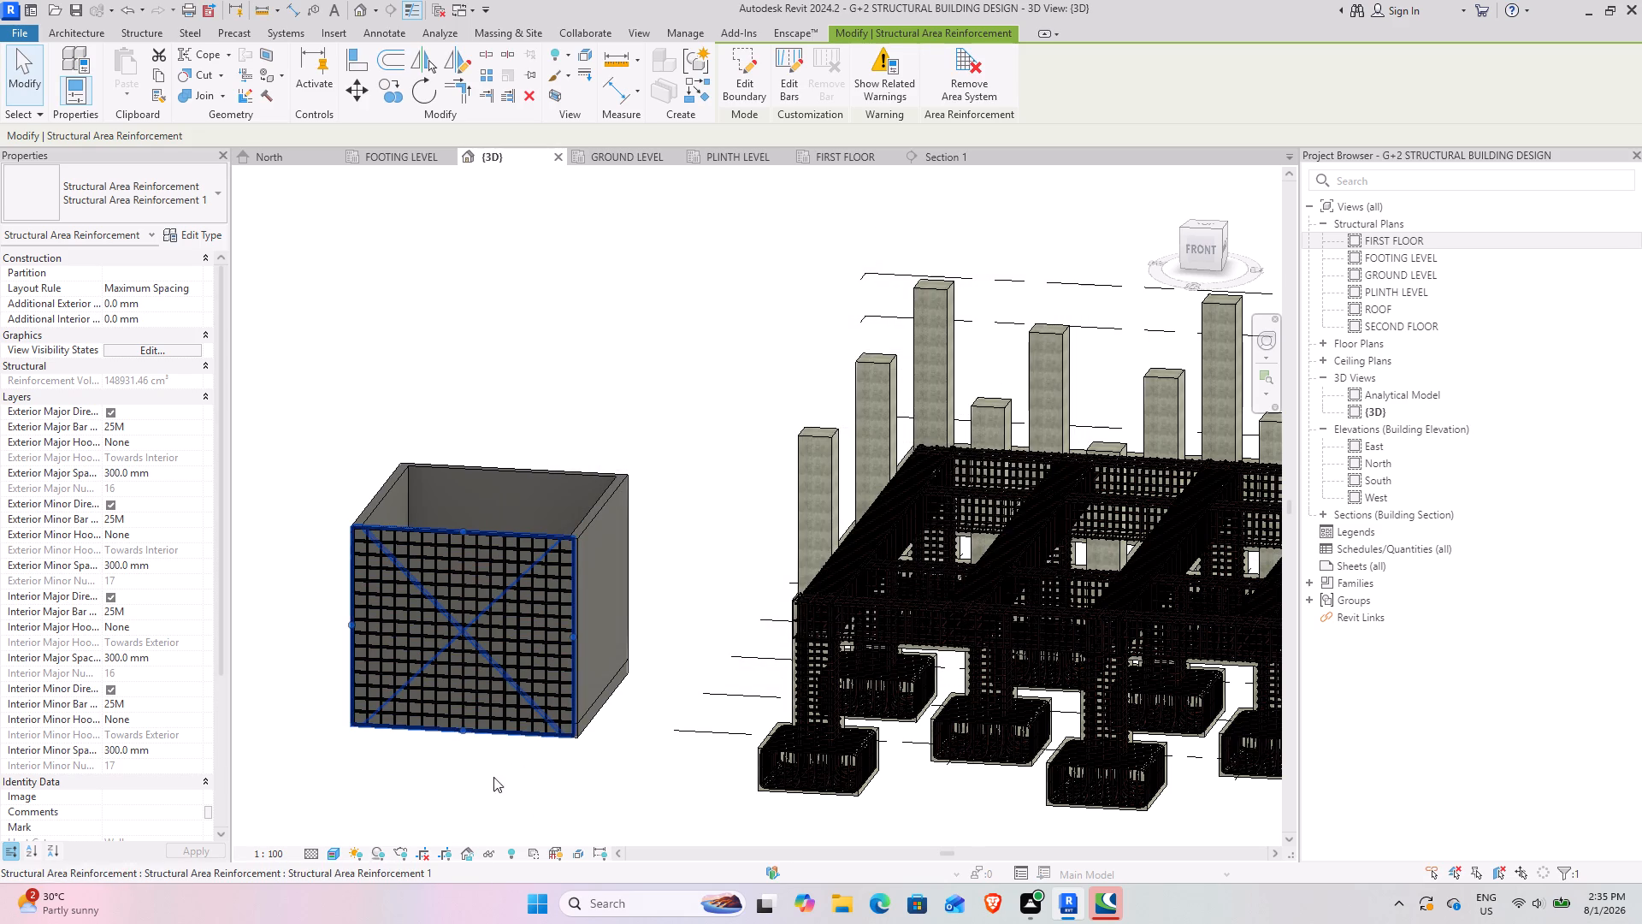
Delete the entire wall enclosure beside the frame, including its base slab and area reinforcement.
{"action": "middle_click_drag", "start_coordinate": [505, 734], "coordinate": [605, 667], "text": "shift"}
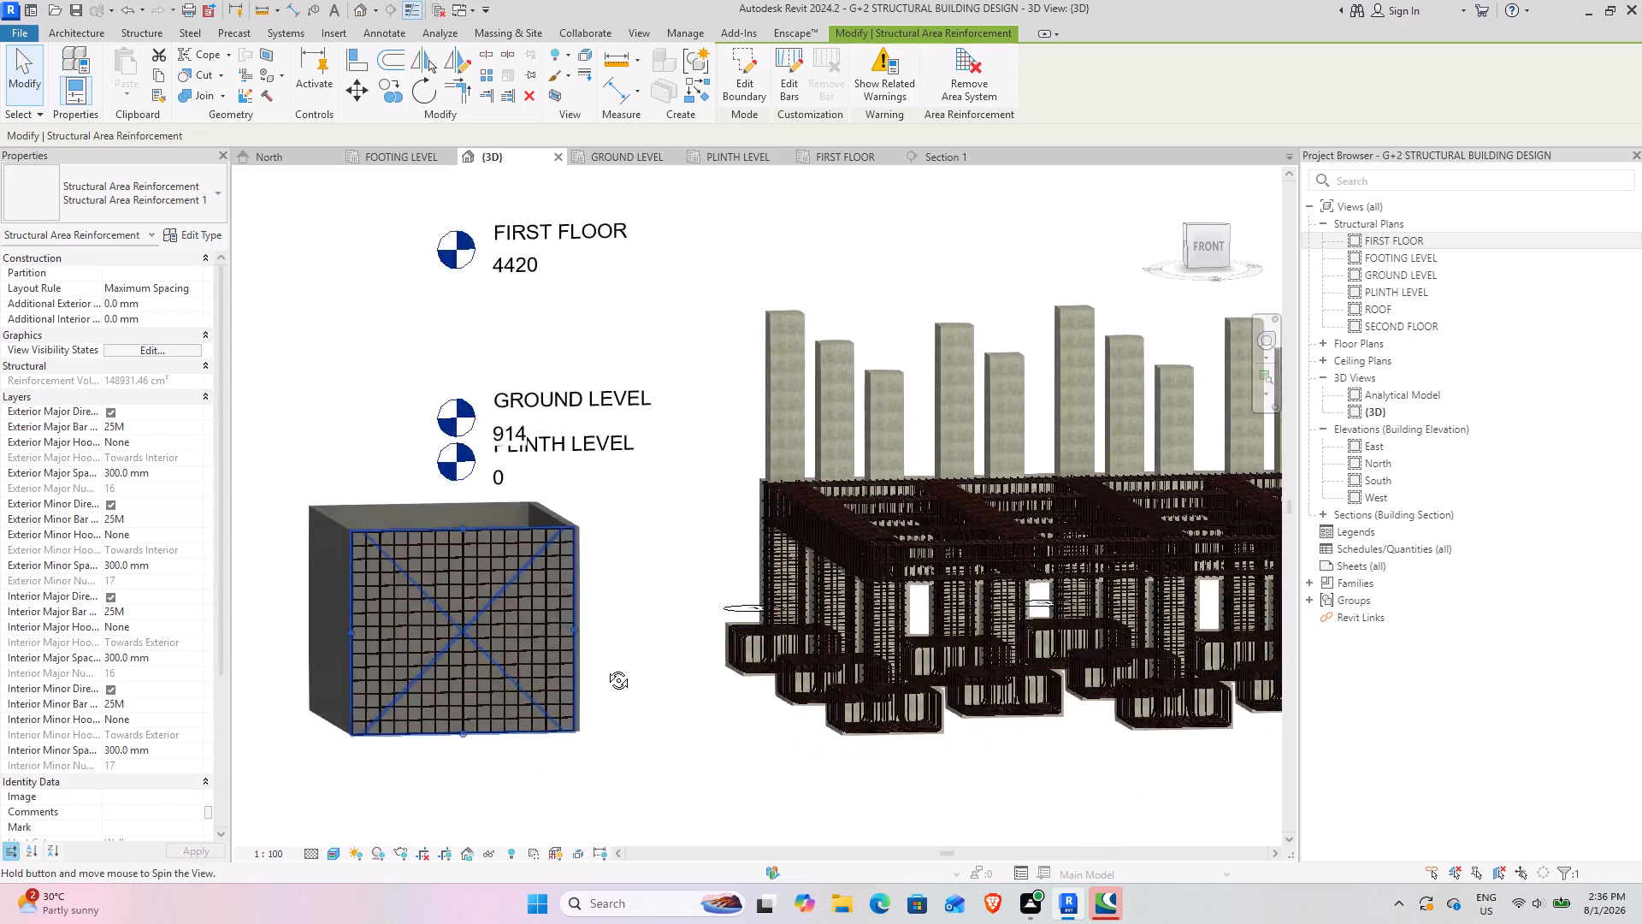
{"action": "middle_click_drag", "start_coordinate": [605, 667], "coordinate": [660, 619], "text": "shift"}
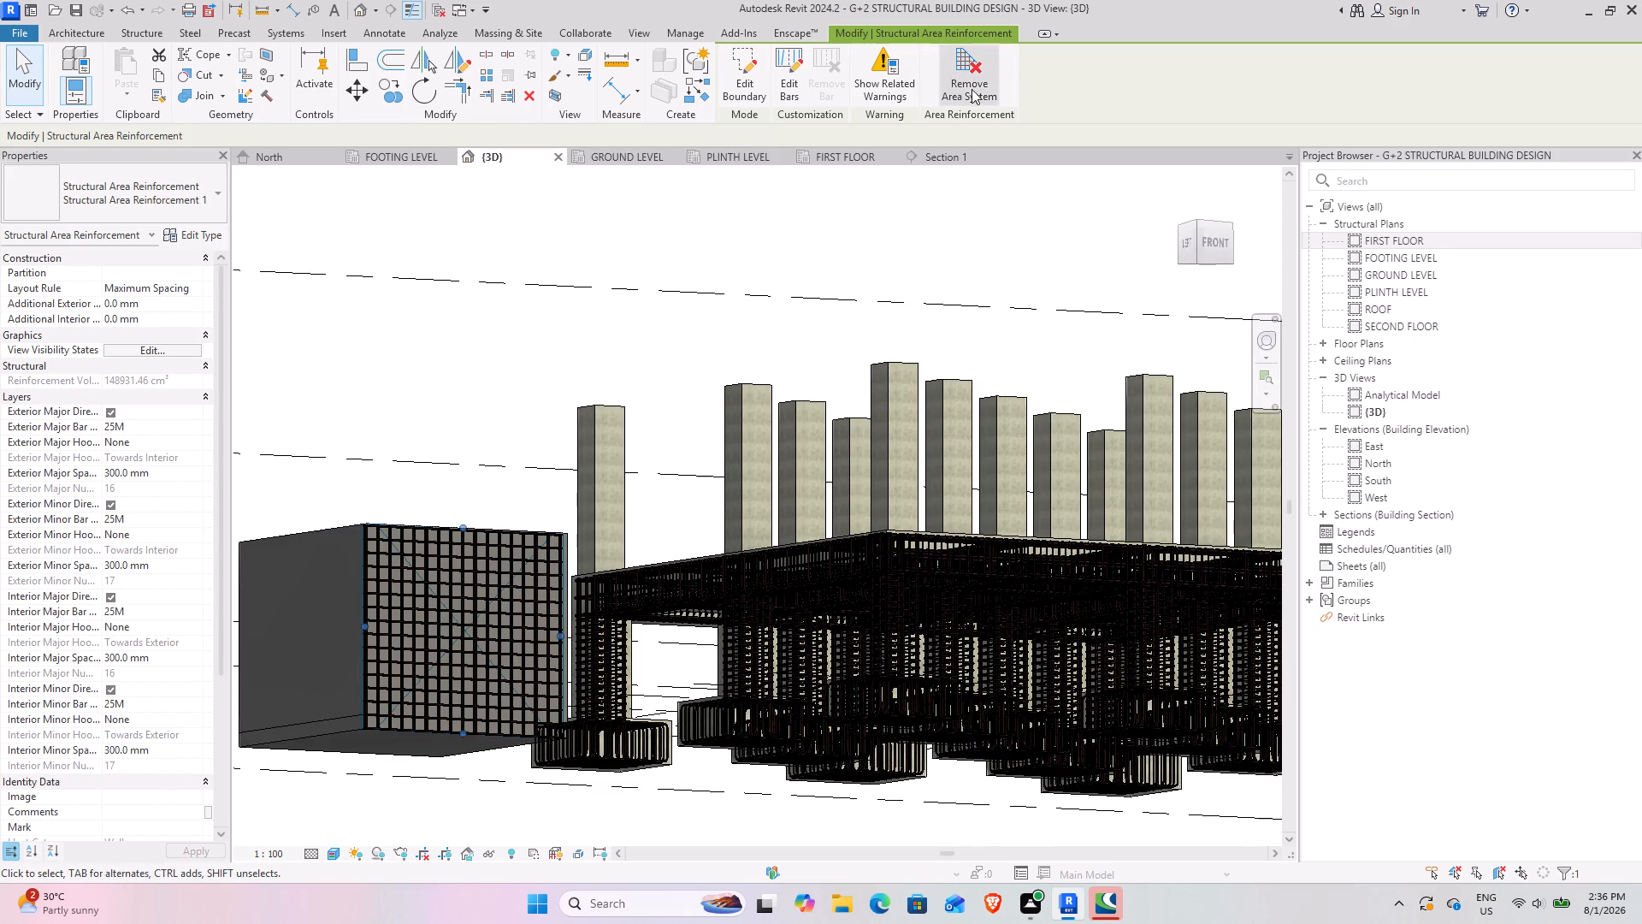
{"action": "left_click", "coordinate": [24, 56]}
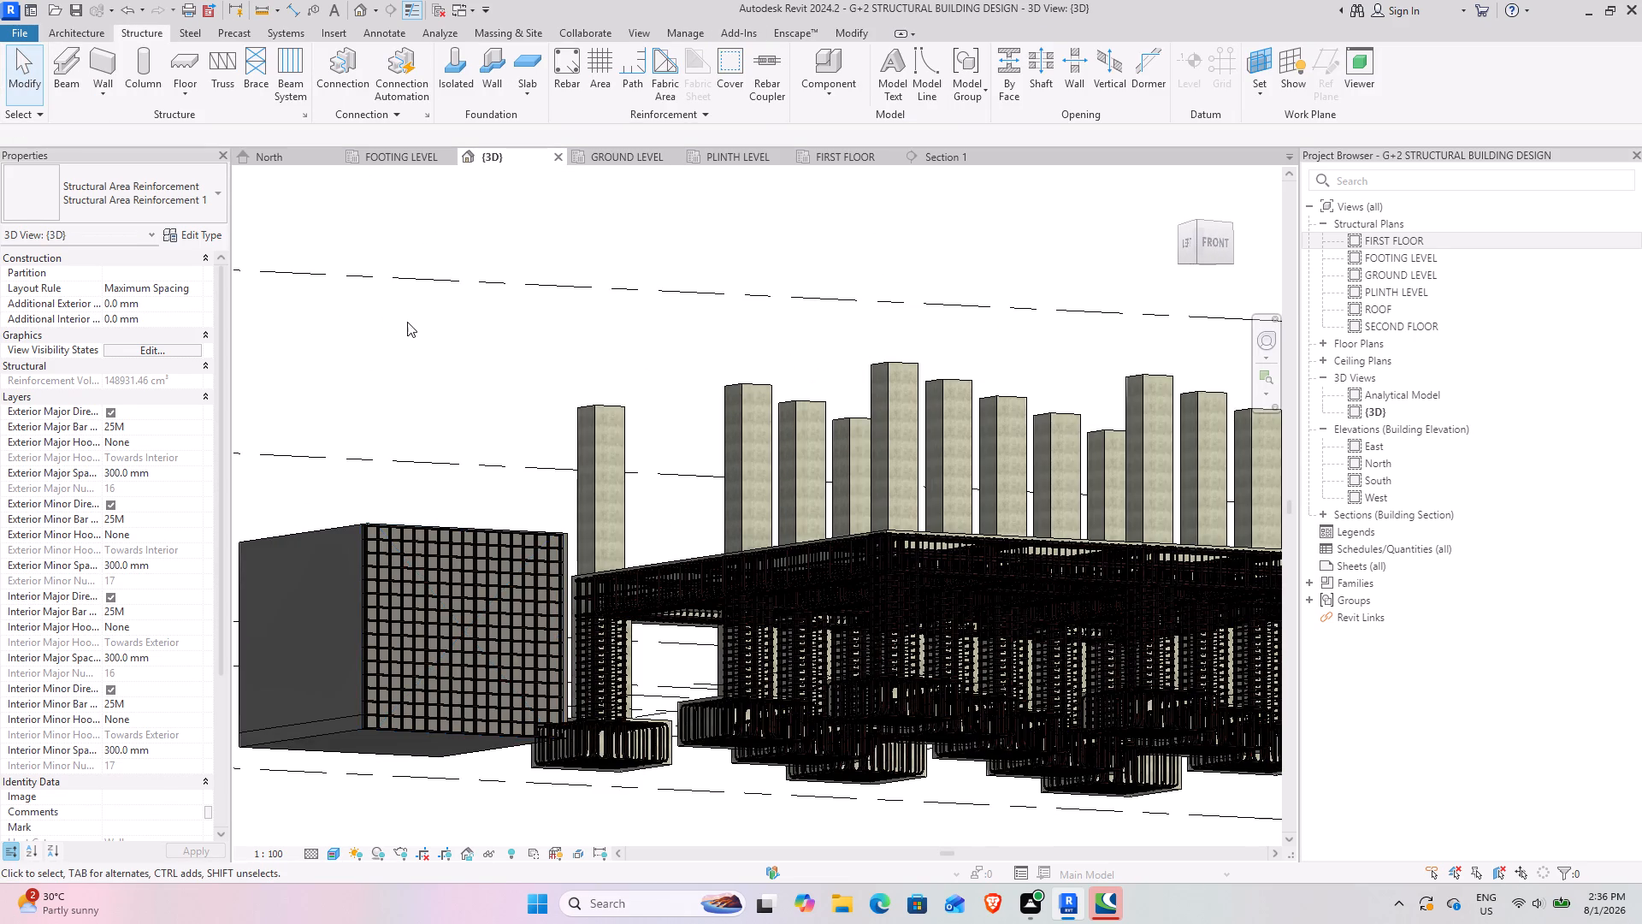
{"action": "scroll", "coordinate": [412, 325], "scroll_direction": "down", "scroll_amount": 3}
{"action": "middle_click_drag", "start_coordinate": [423, 637], "coordinate": [309, 616], "text": "shift"}
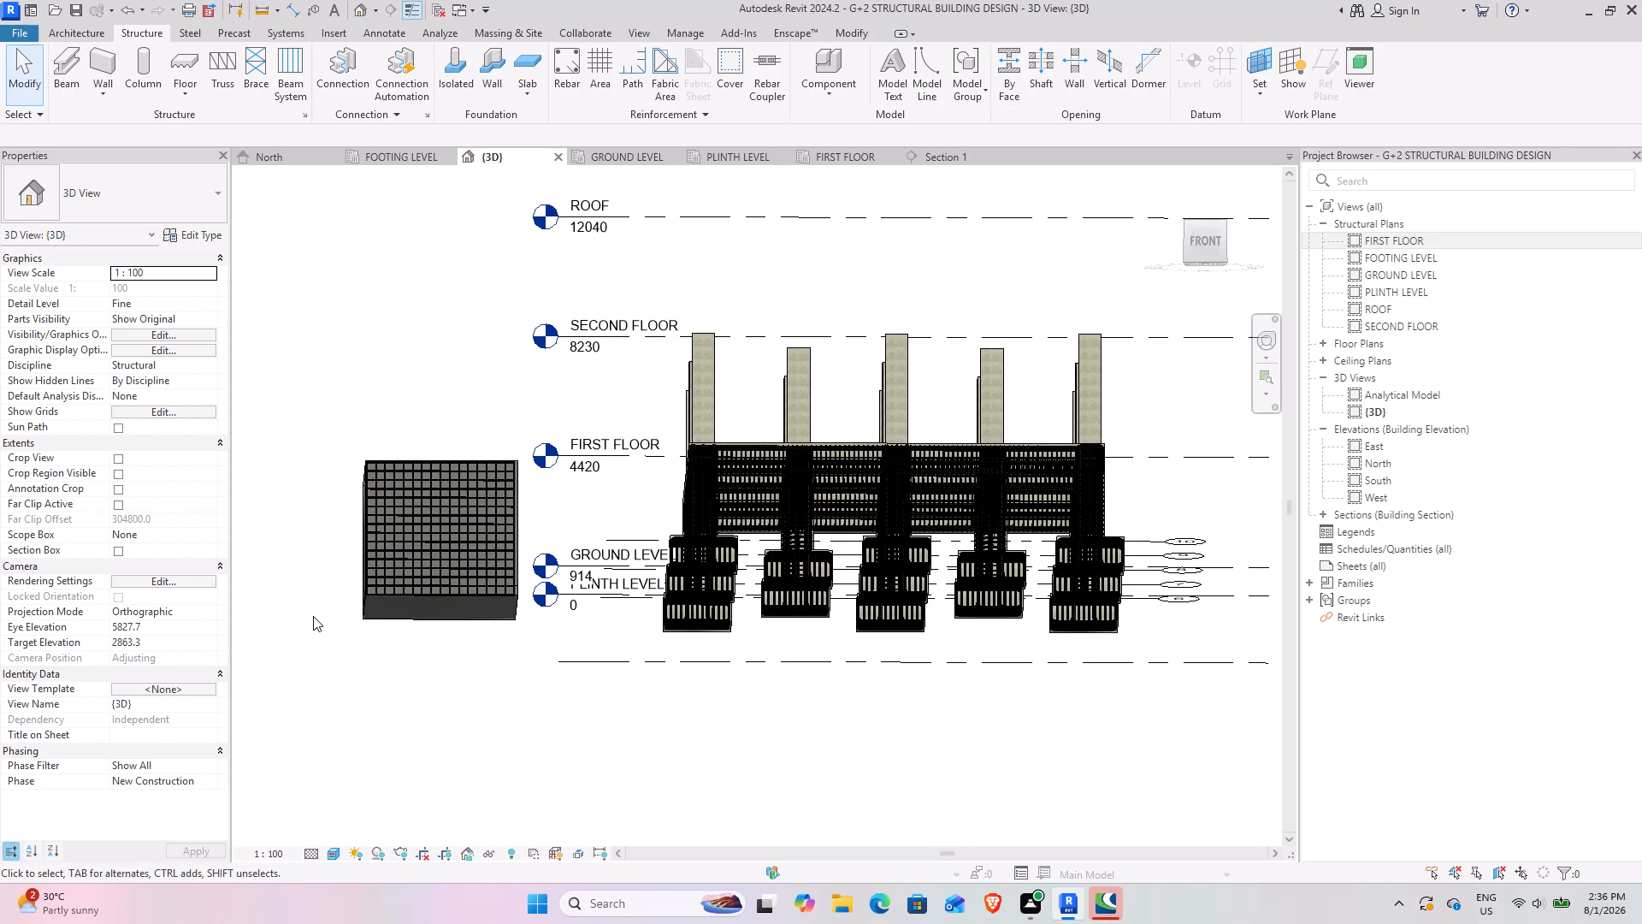
{"action": "left_click_drag", "start_coordinate": [328, 404], "coordinate": [550, 676]}
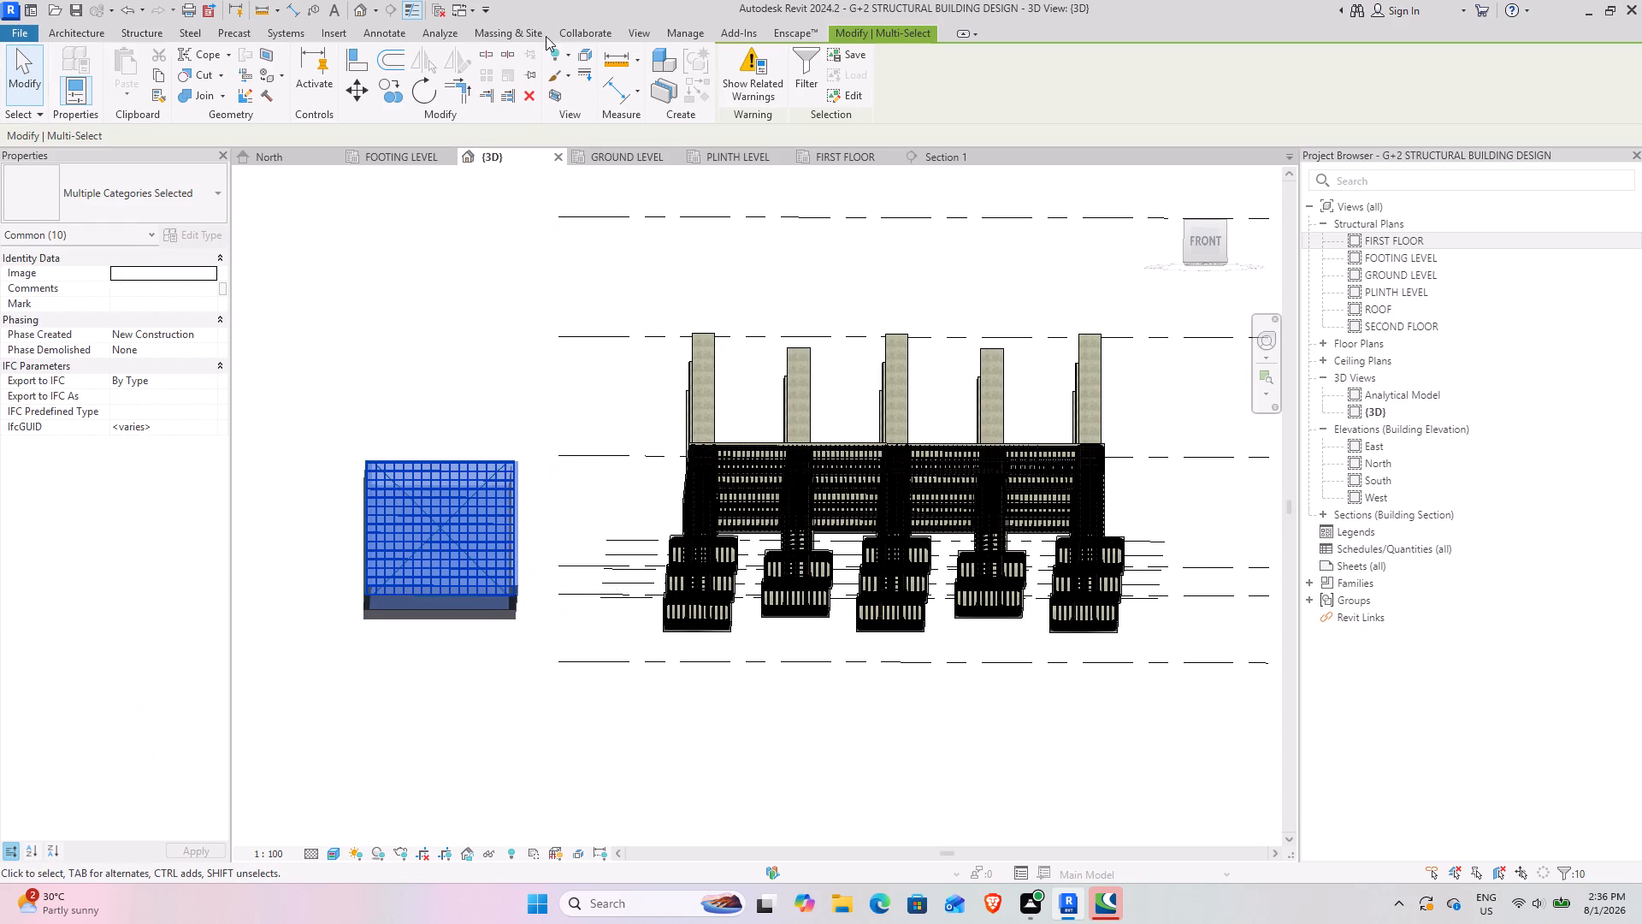
{"action": "left_click", "coordinate": [531, 94]}
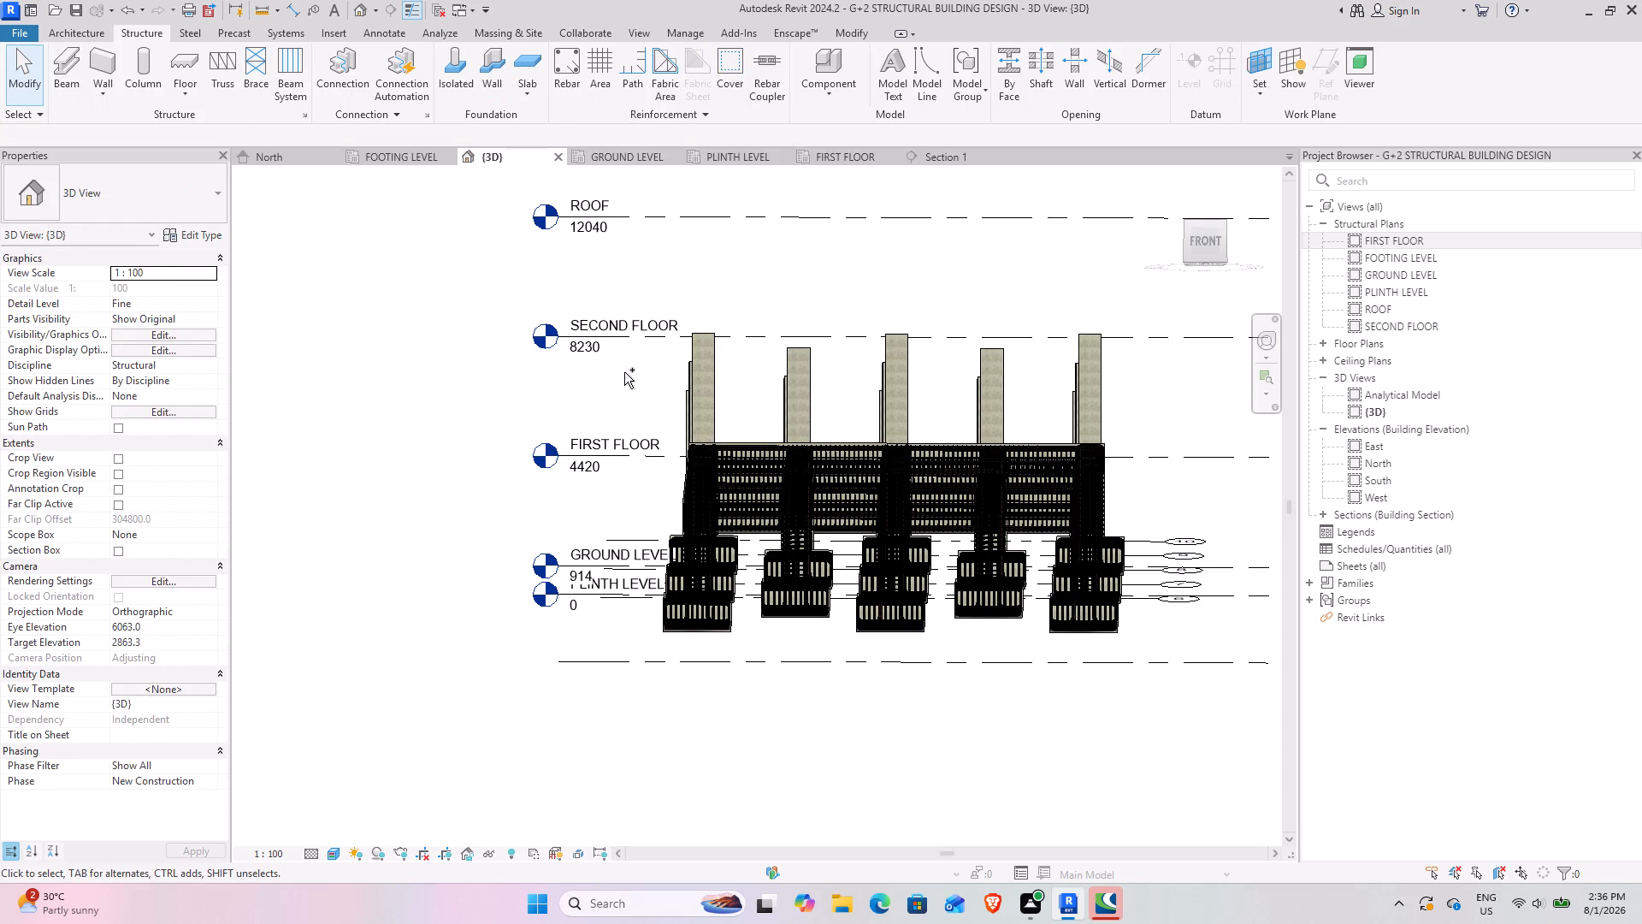
Save the project.
{"action": "key", "text": "ctrl+s"}
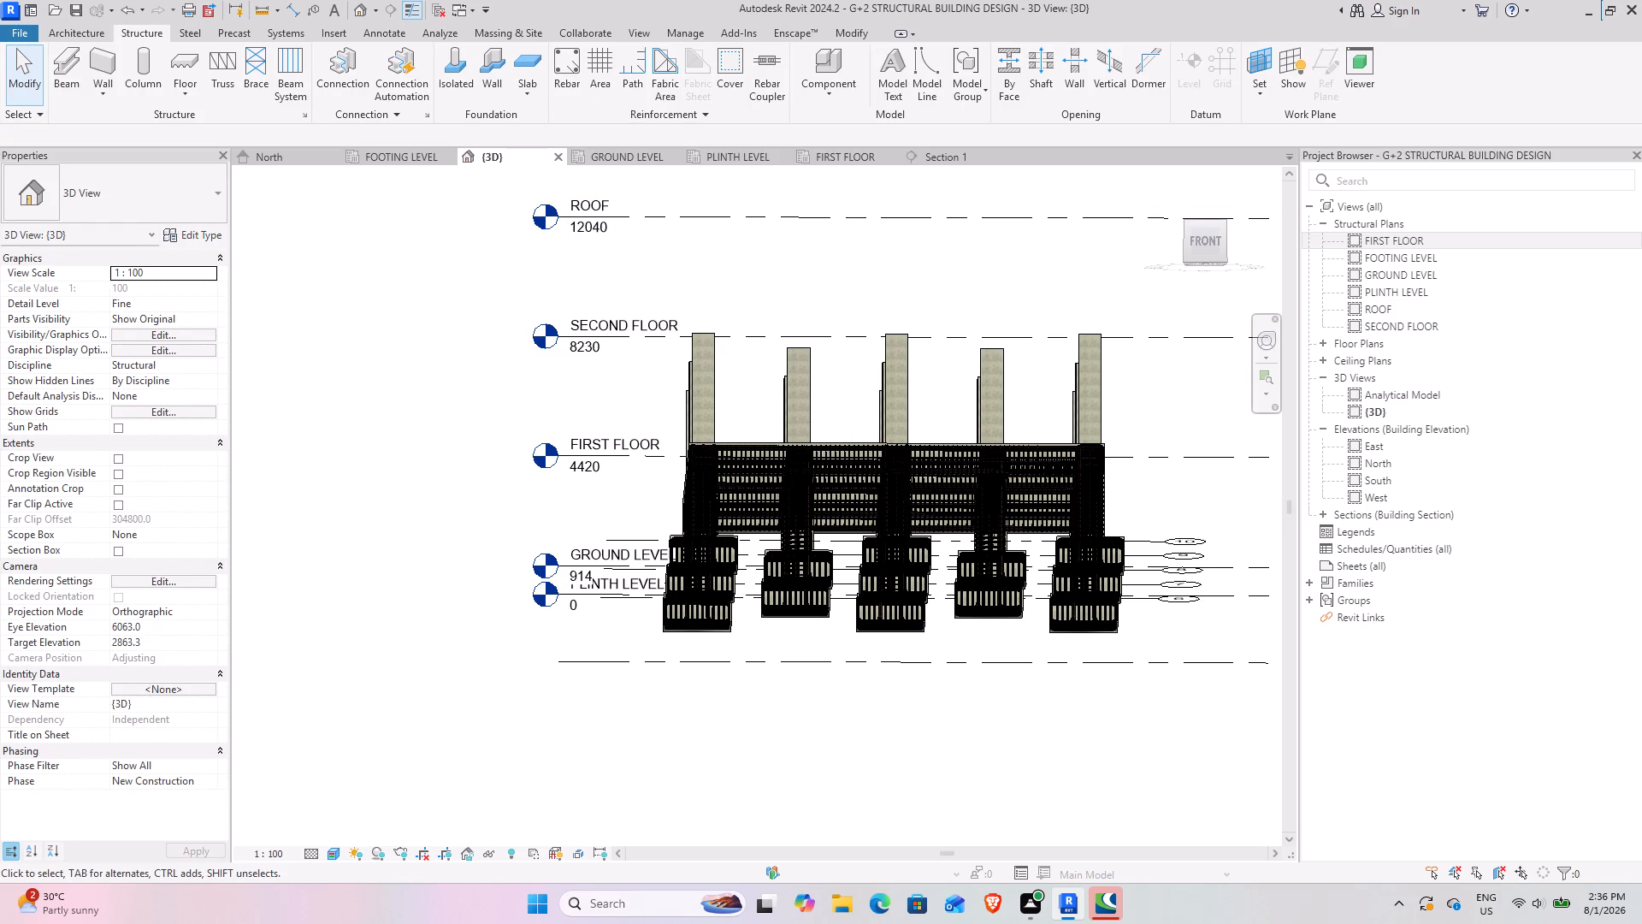
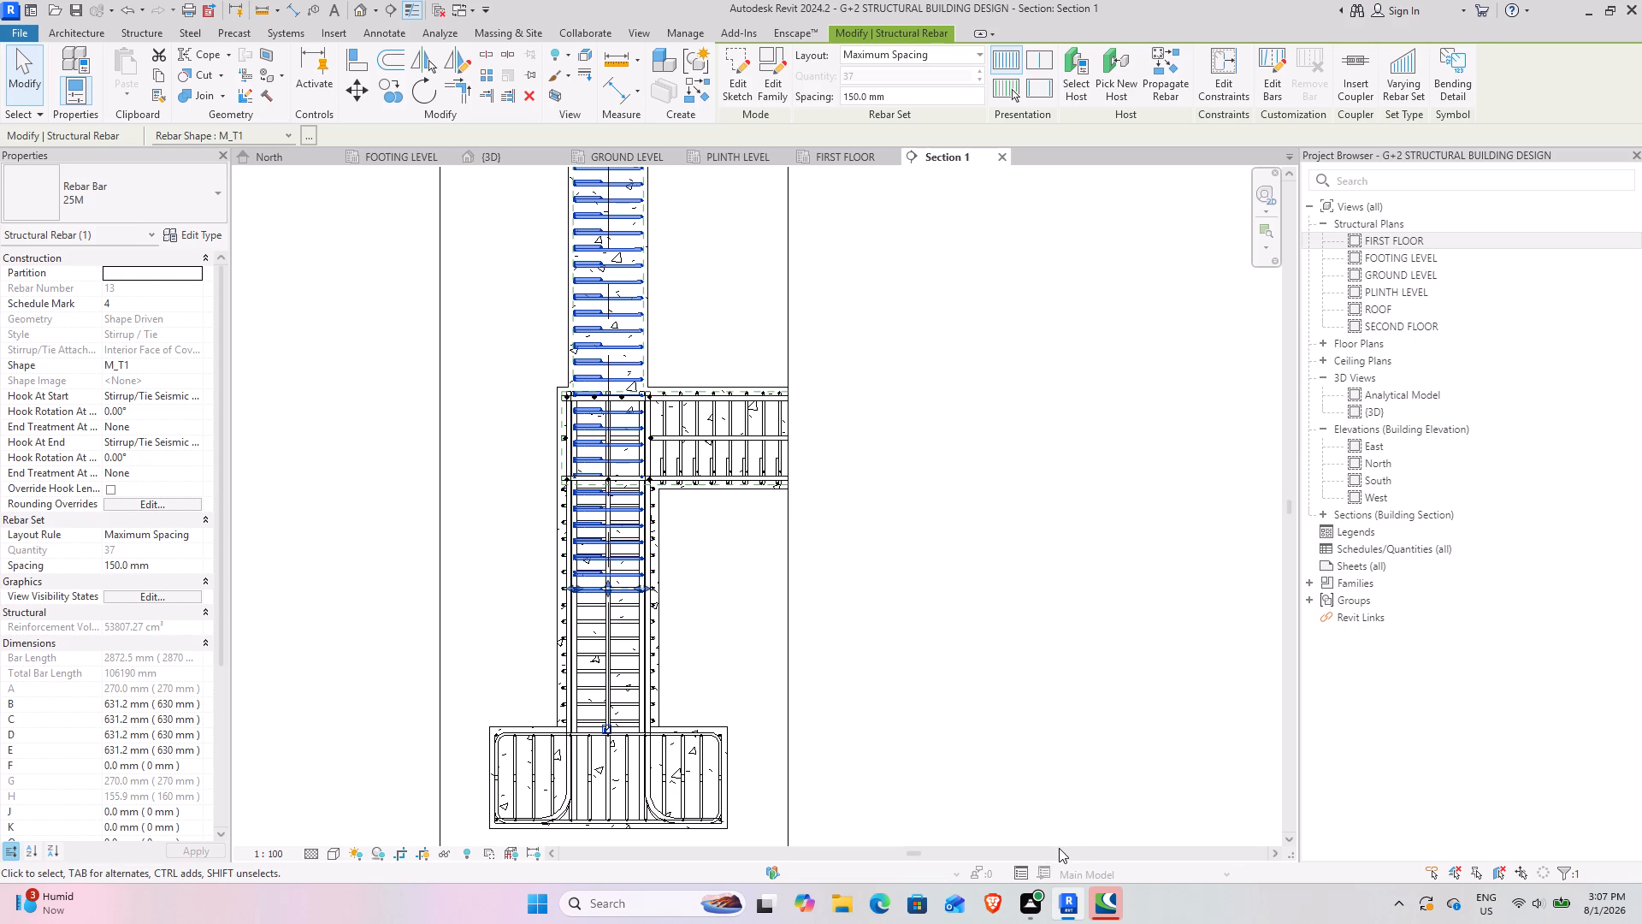
Extend the column's M_T1 tie set in Section 1 down to the top of the footing.
{"action": "scroll", "coordinate": [600, 587], "scroll_direction": "up", "scroll_amount": 5}
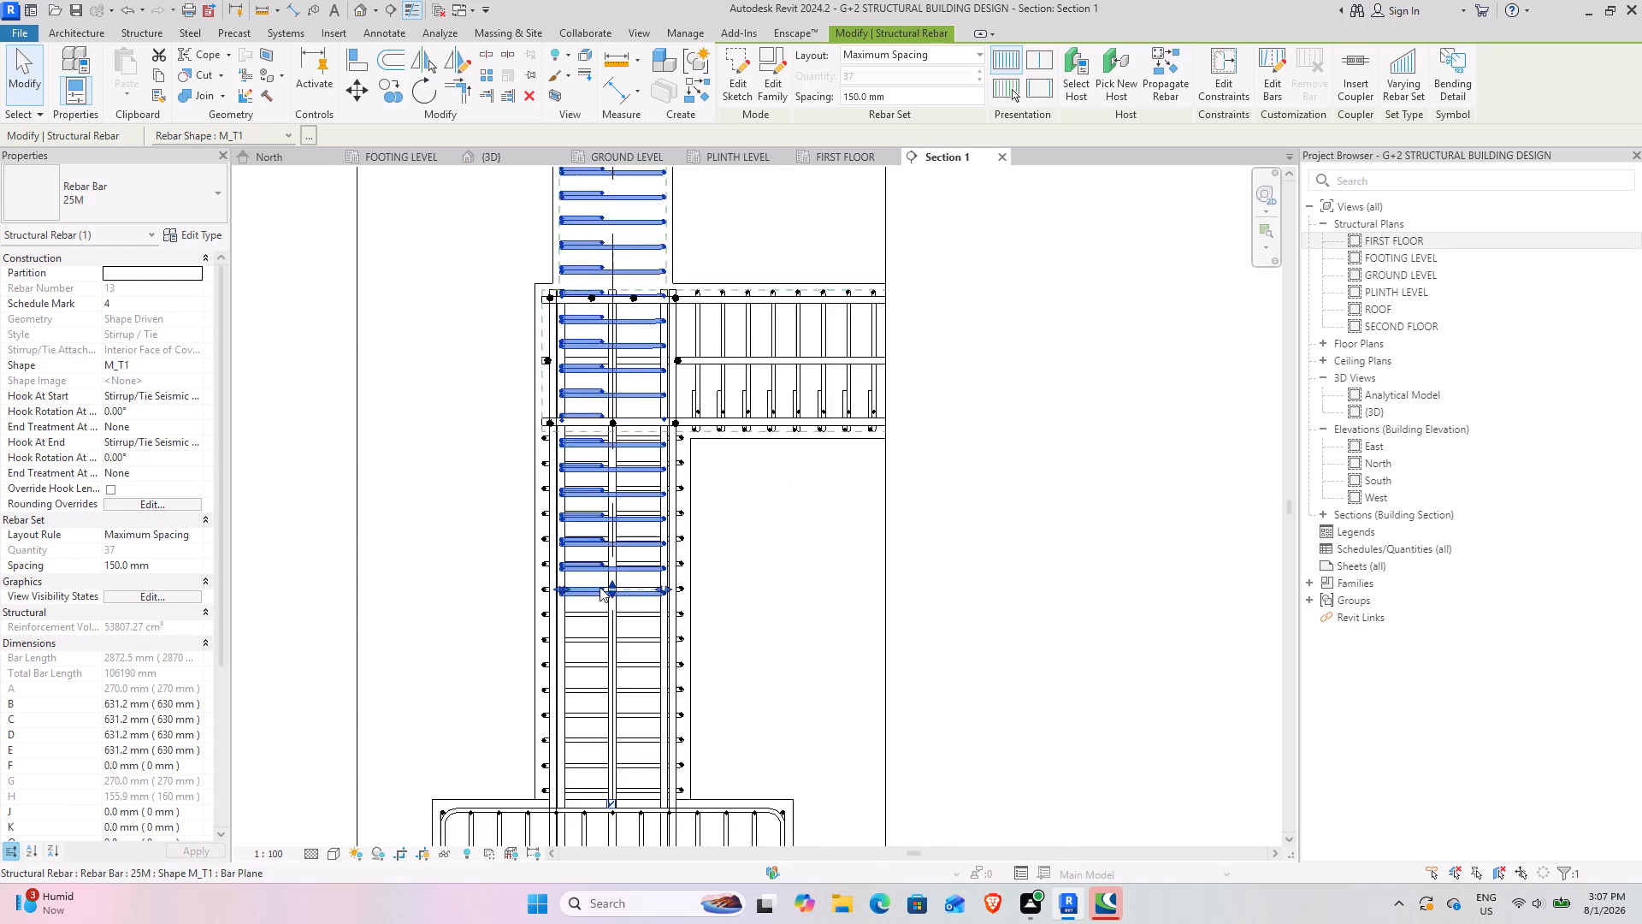
{"action": "scroll", "coordinate": [600, 587], "scroll_direction": "up", "scroll_amount": 4}
{"action": "middle_click_drag", "start_coordinate": [624, 629], "coordinate": [666, 438]}
{"action": "scroll", "coordinate": [645, 443], "scroll_direction": "down", "scroll_amount": 4}
{"action": "middle_click_drag", "start_coordinate": [675, 570], "coordinate": [641, 588]}
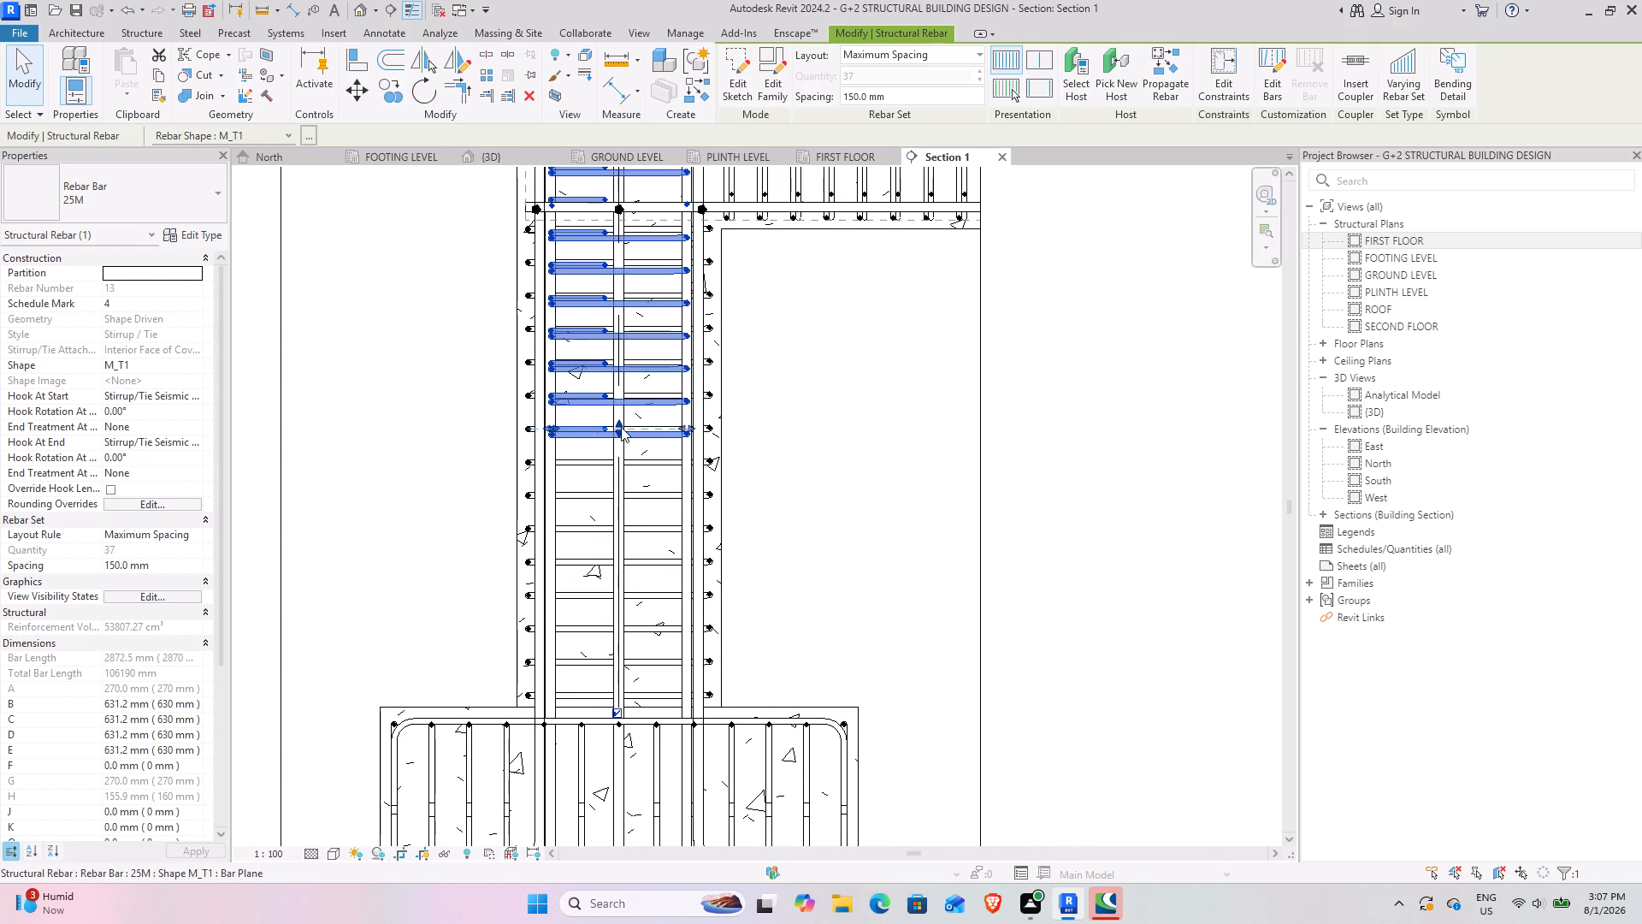
{"action": "left_click_drag", "start_coordinate": [621, 427], "coordinate": [621, 688]}
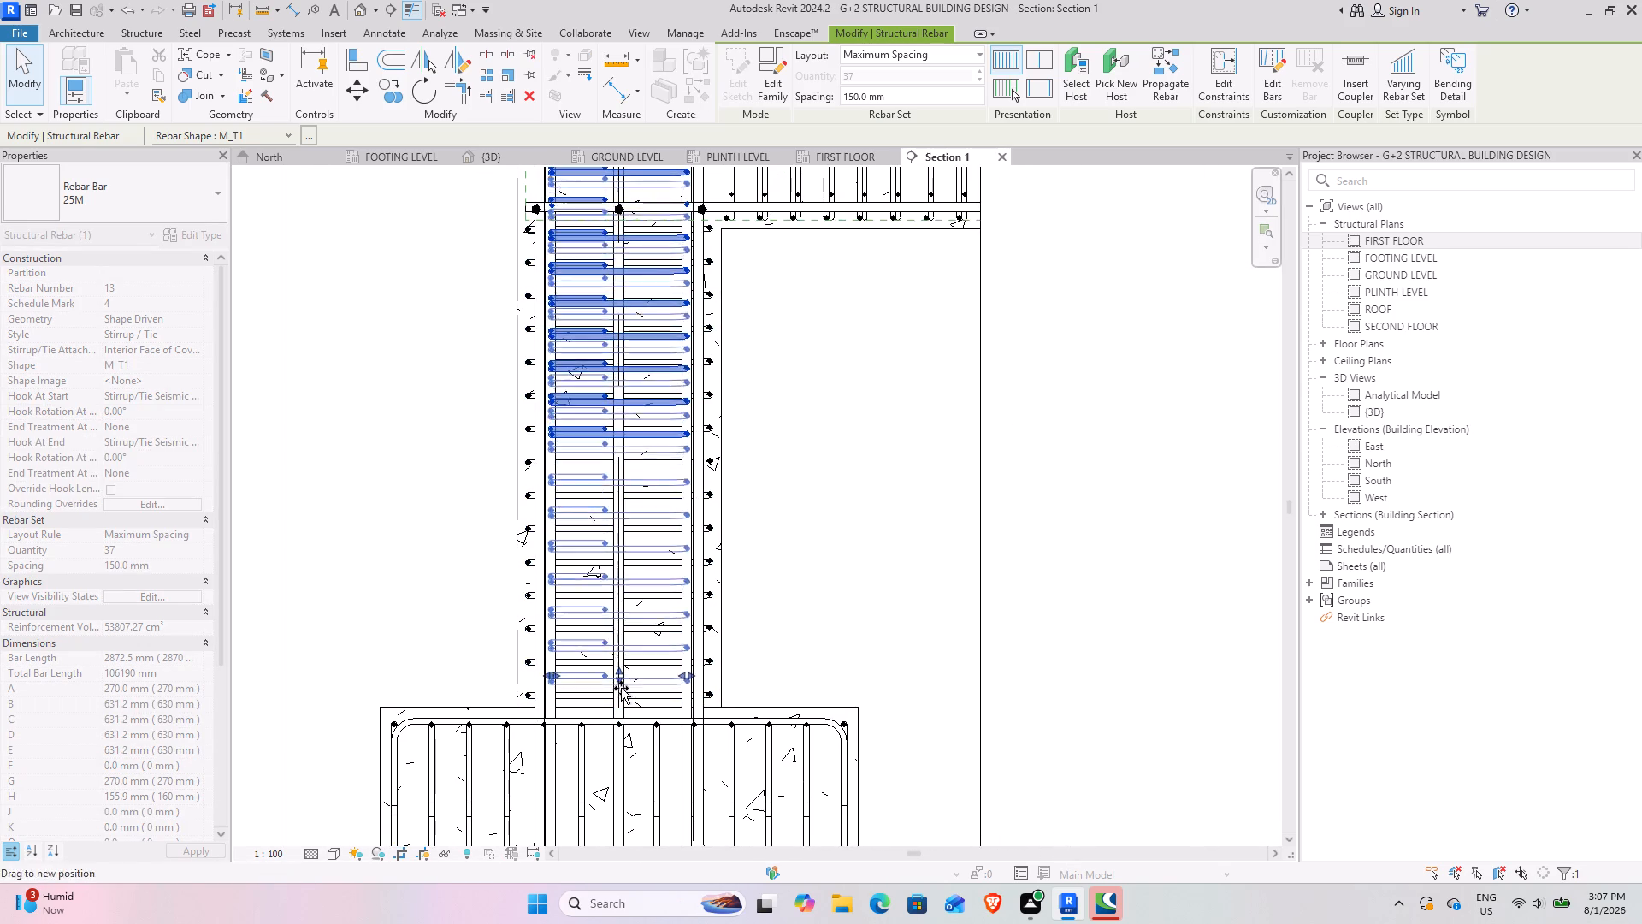
{"action": "left_click_drag", "start_coordinate": [621, 688], "coordinate": [628, 675]}
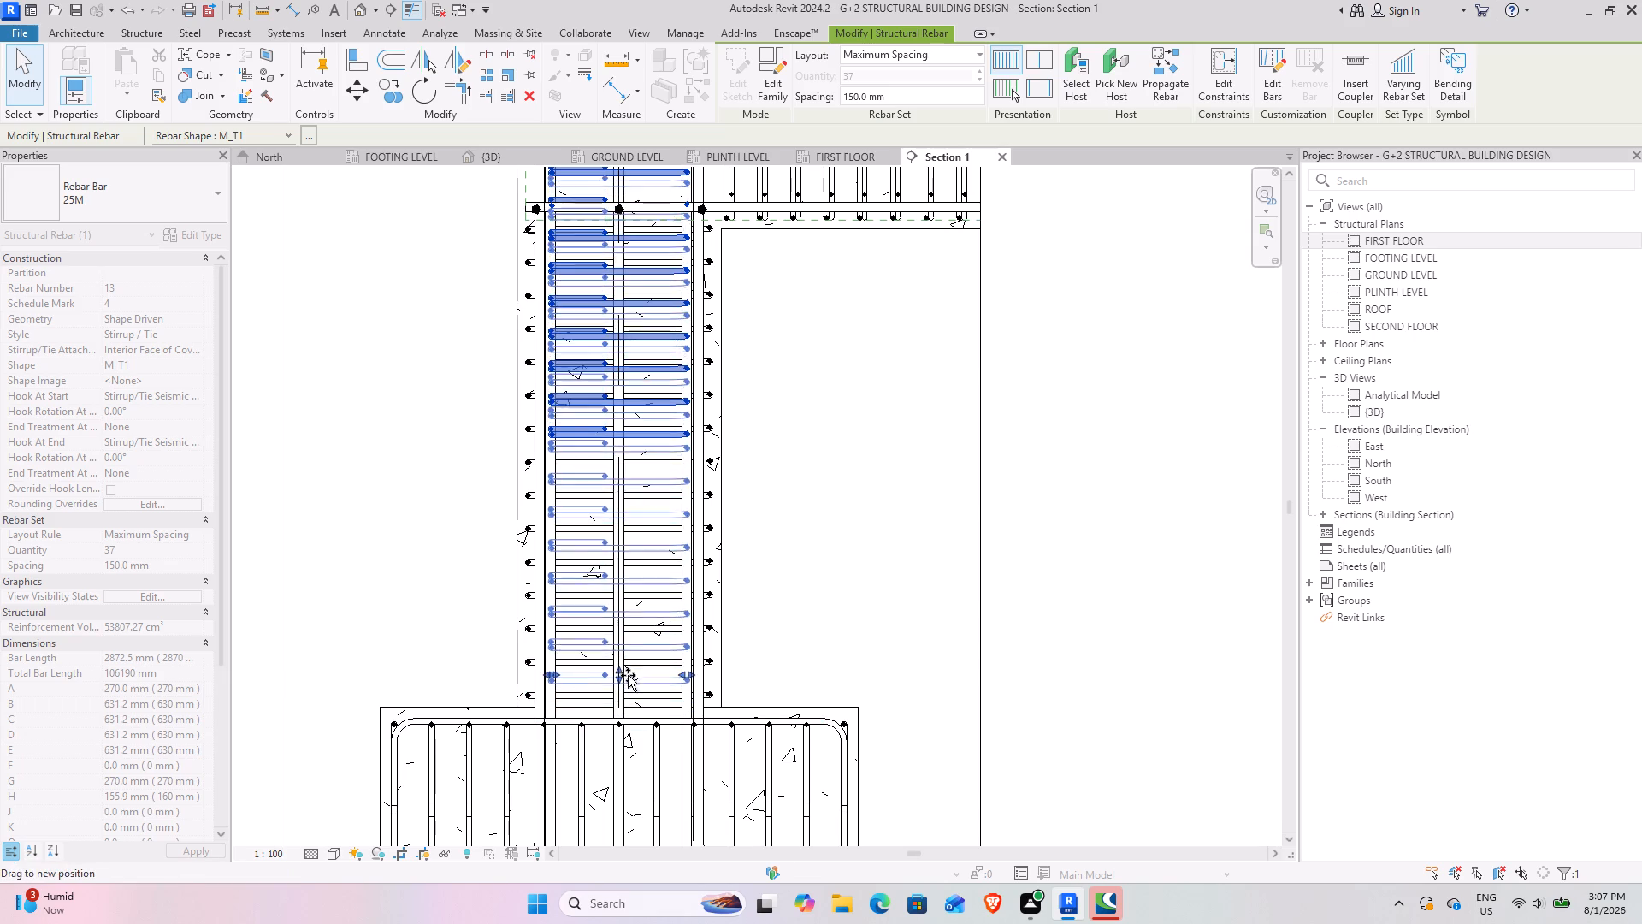
{"action": "left_click_drag", "start_coordinate": [628, 675], "coordinate": [623, 691]}
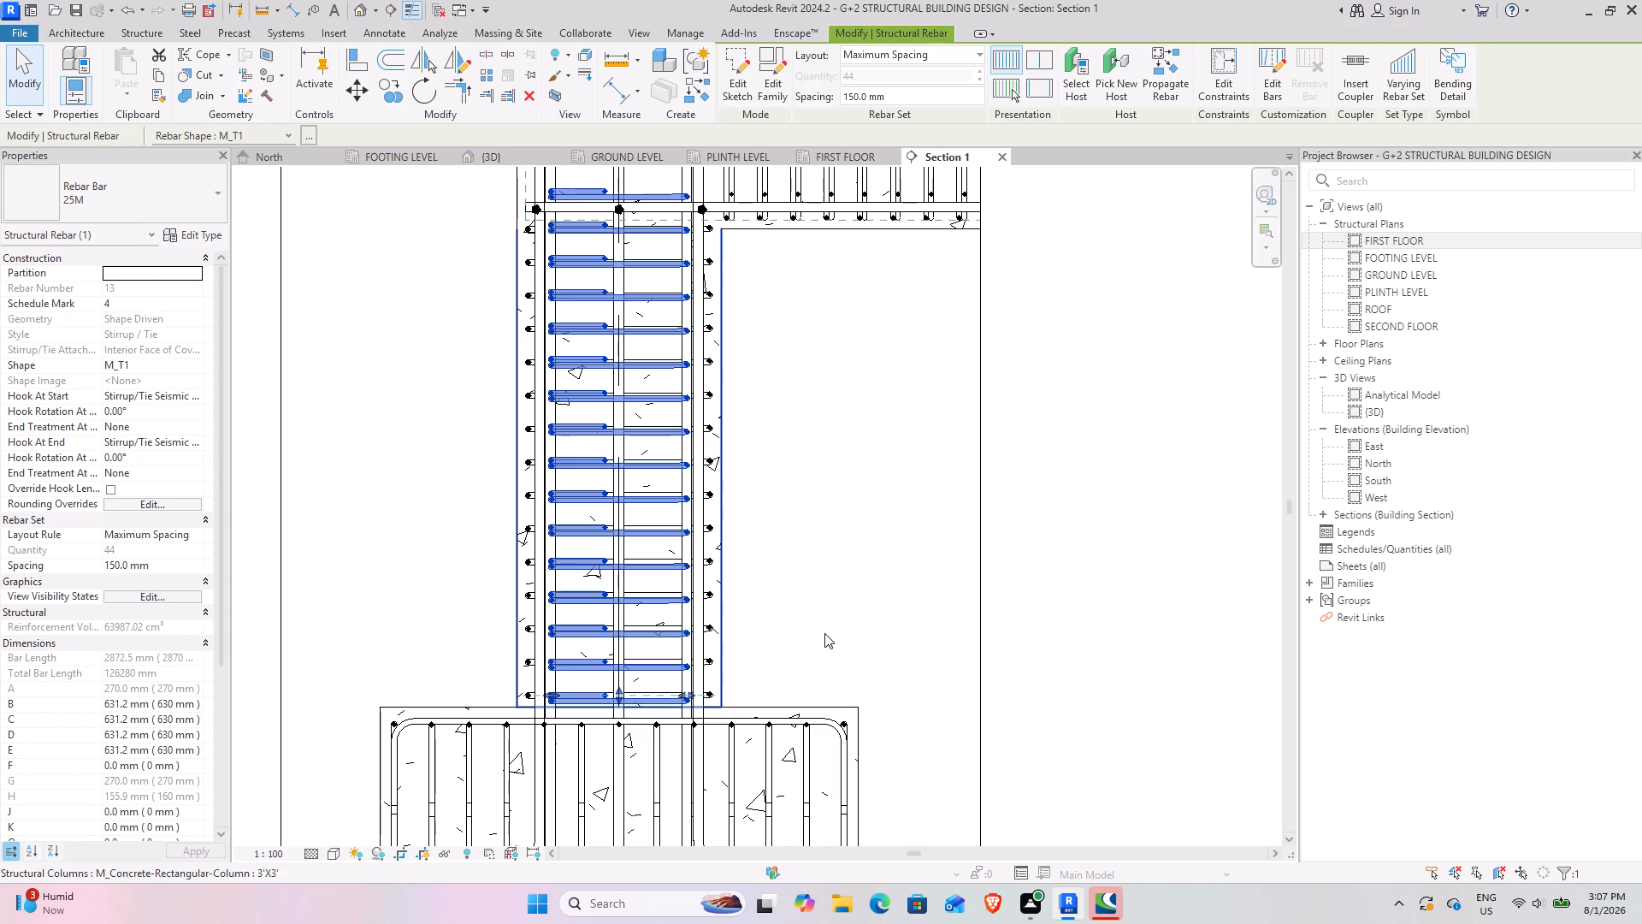
Change the bar type of the column's M_T1 tie set to 22M, viewing it in the FOOTING LEVEL plan.
{"action": "scroll", "coordinate": [837, 495], "scroll_direction": "down", "scroll_amount": 4}
{"action": "middle_click_drag", "start_coordinate": [853, 488], "coordinate": [765, 722]}
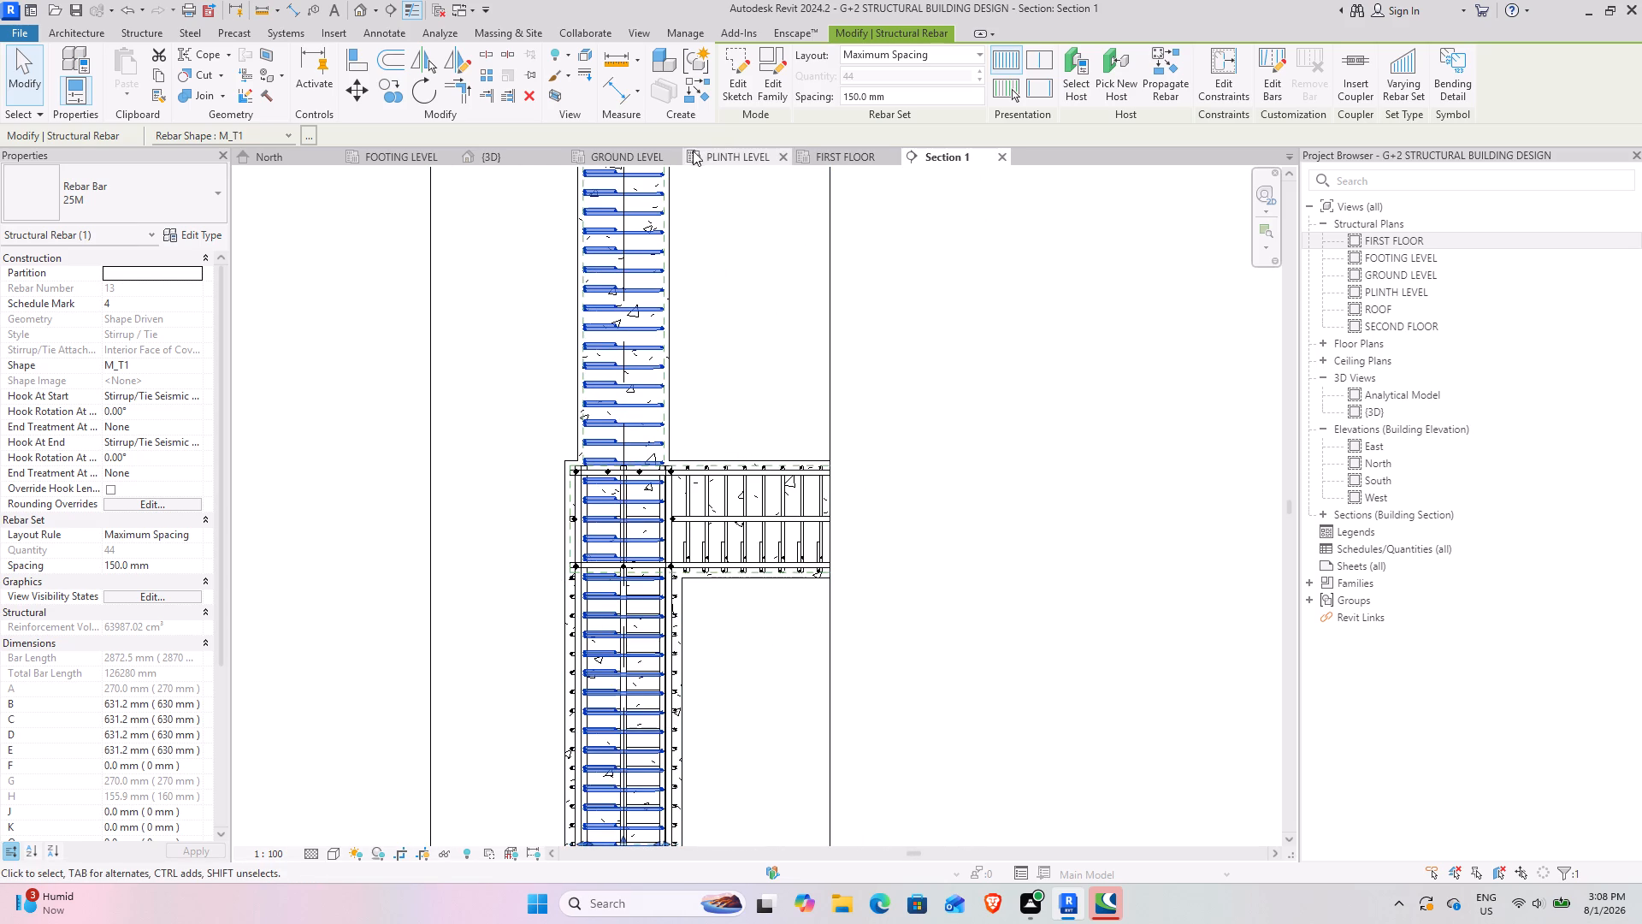
{"action": "left_click", "coordinate": [400, 154]}
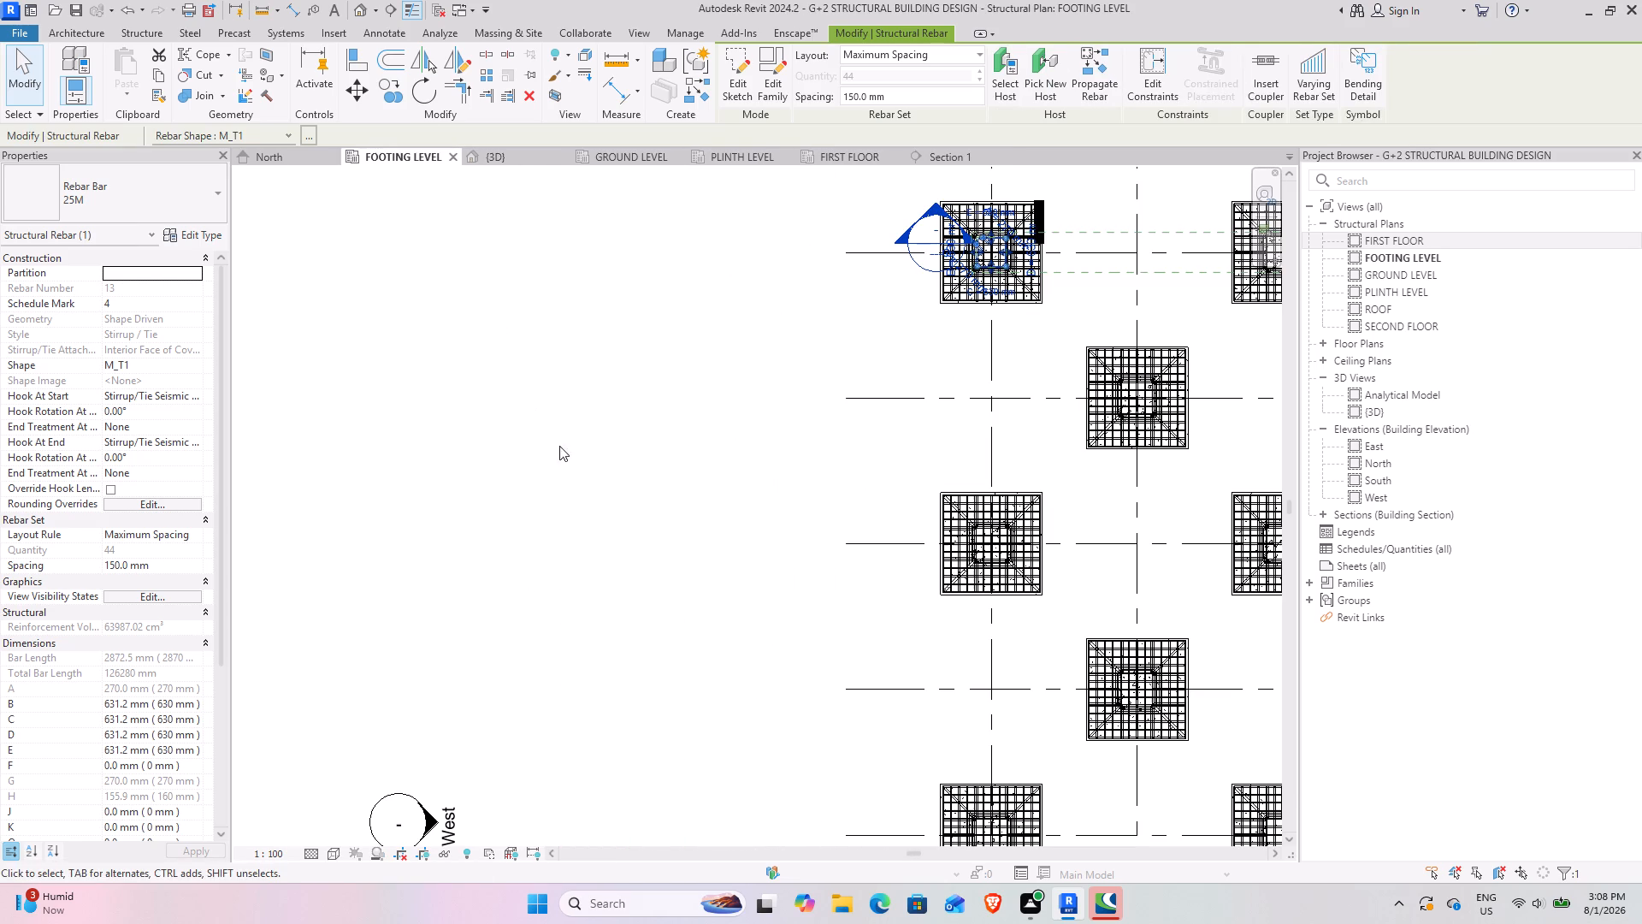
{"action": "middle_click_drag", "start_coordinate": [1070, 469], "coordinate": [605, 708]}
{"action": "scroll", "coordinate": [517, 416], "scroll_direction": "up", "scroll_amount": 6}
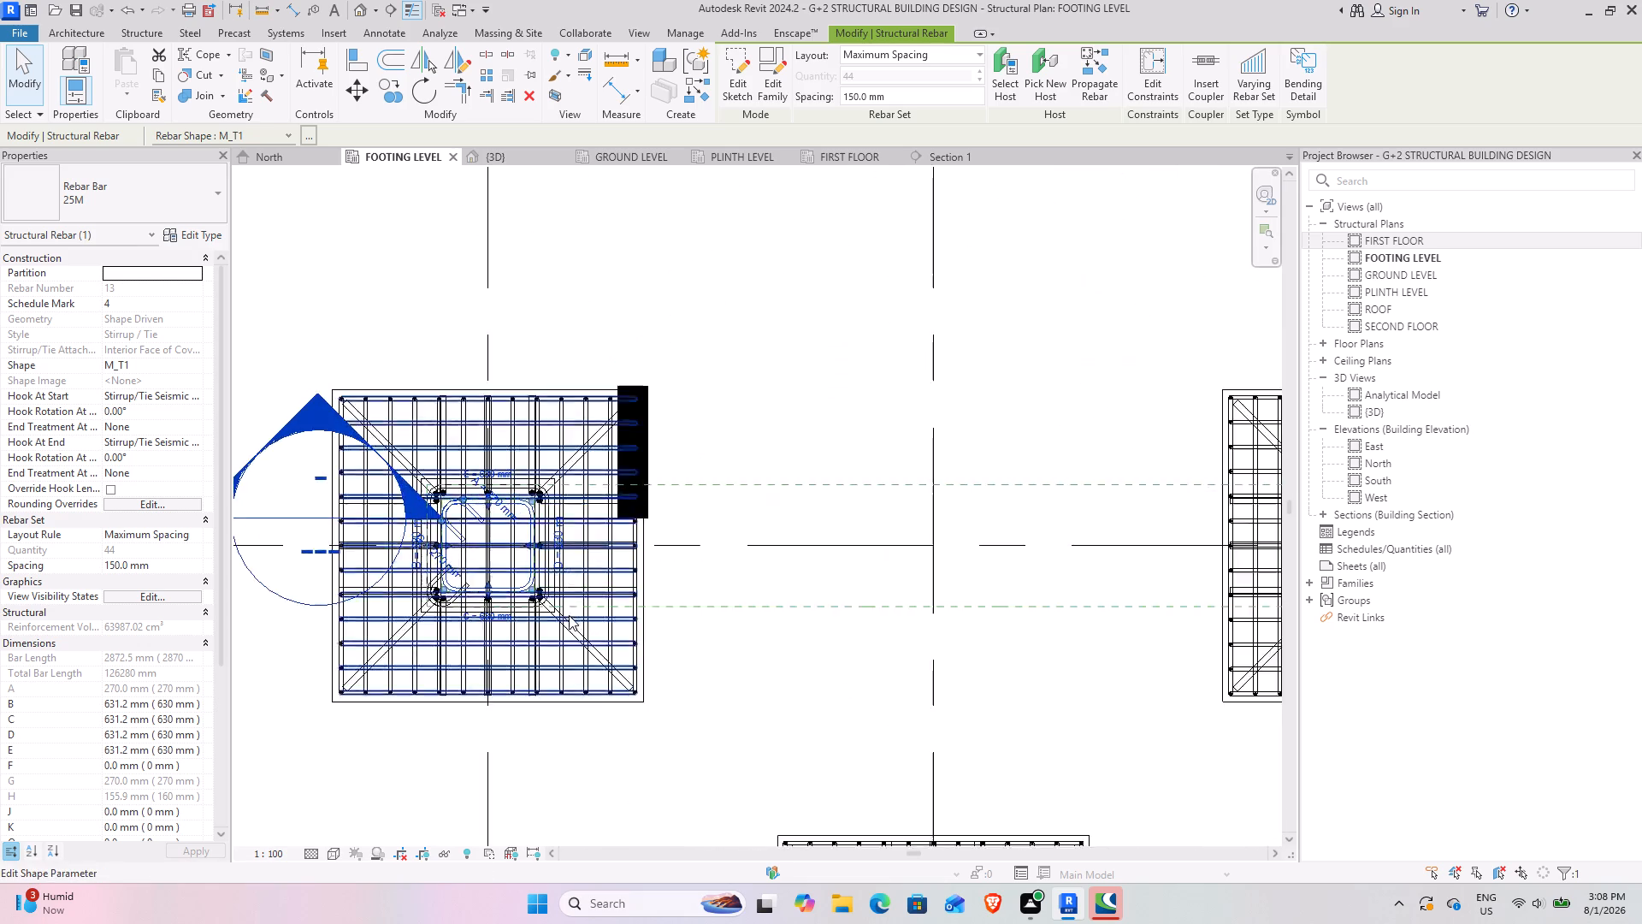
{"action": "scroll", "coordinate": [569, 615], "scroll_direction": "up", "scroll_amount": 6}
{"action": "middle_click_drag", "start_coordinate": [485, 660], "coordinate": [613, 706]}
{"action": "scroll", "coordinate": [580, 503], "scroll_direction": "up", "scroll_amount": 8}
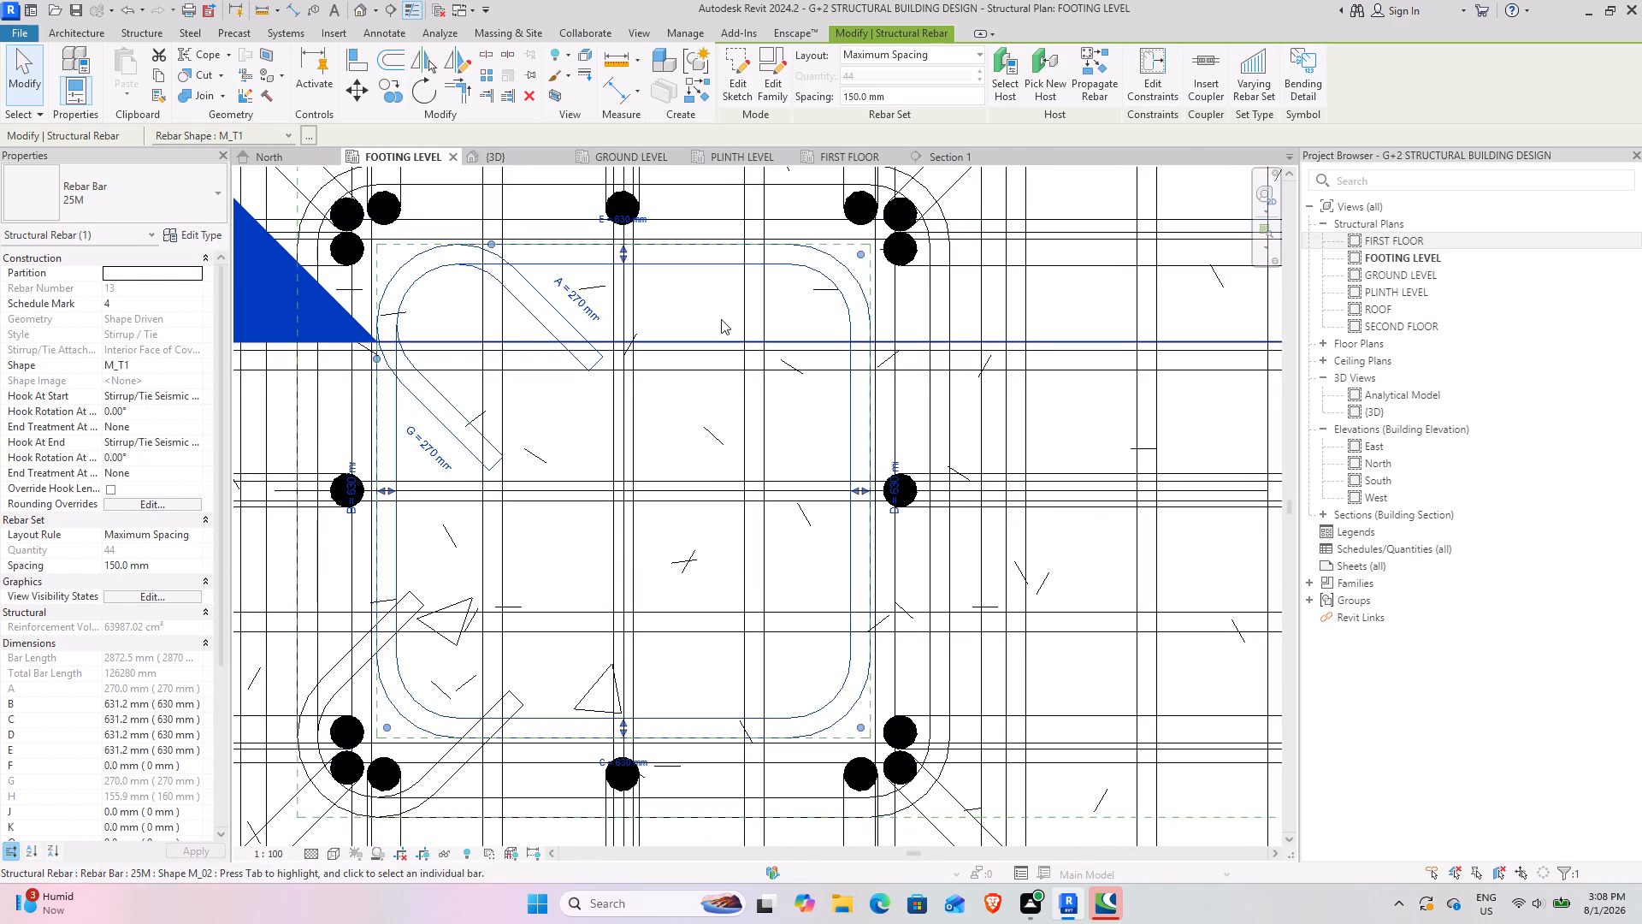
{"action": "left_click", "coordinate": [150, 34]}
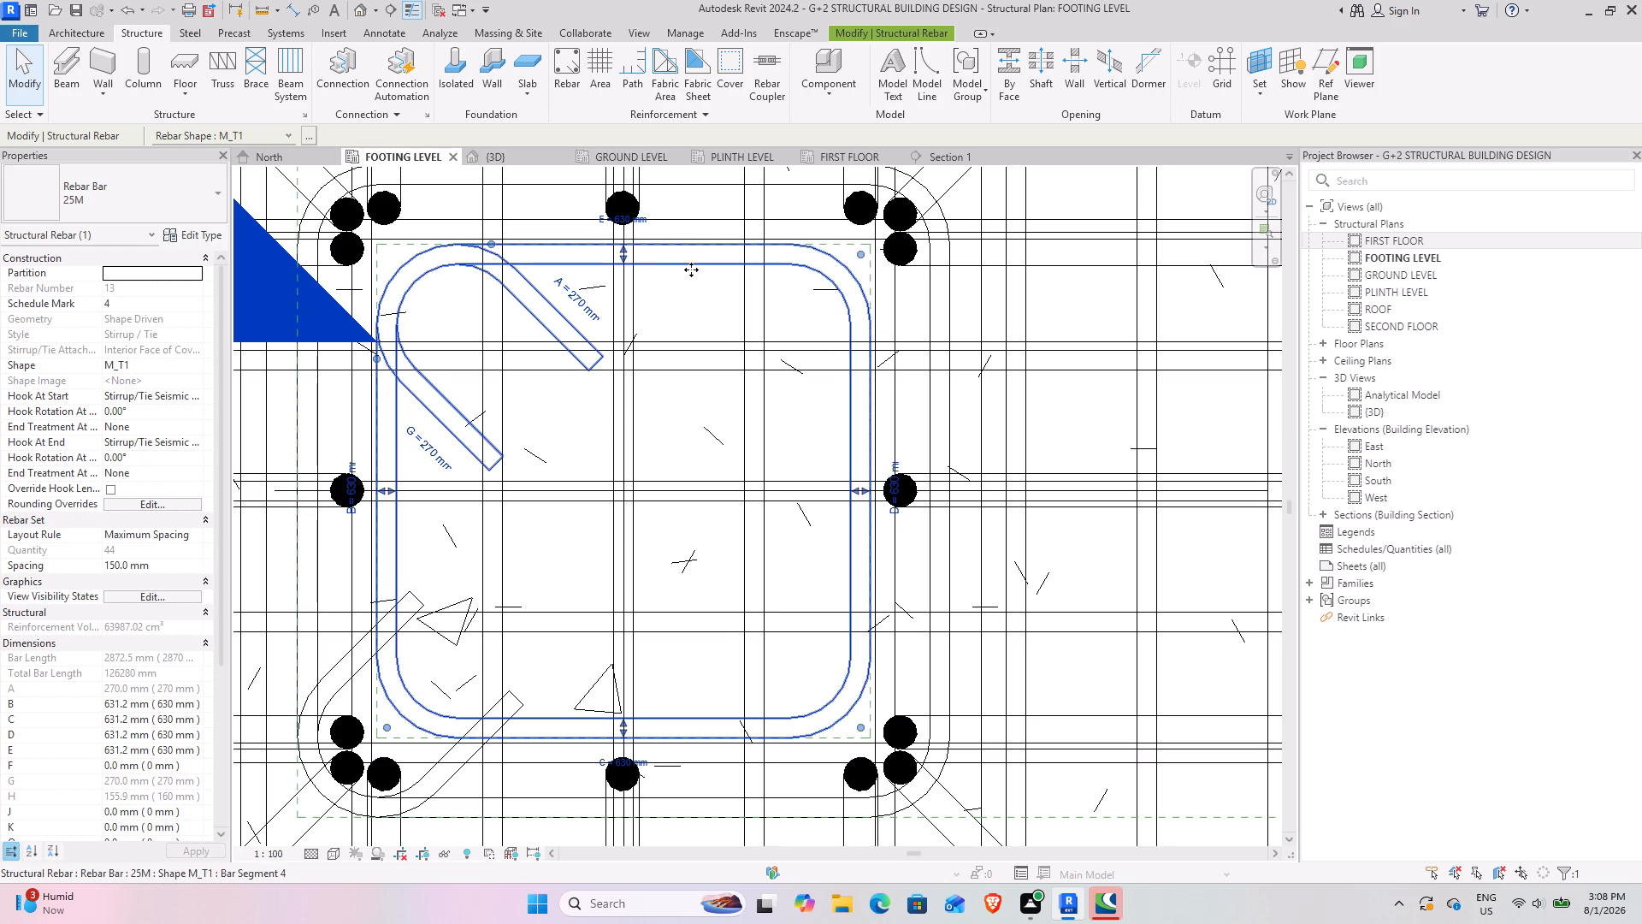
{"action": "left_click", "coordinate": [135, 194]}
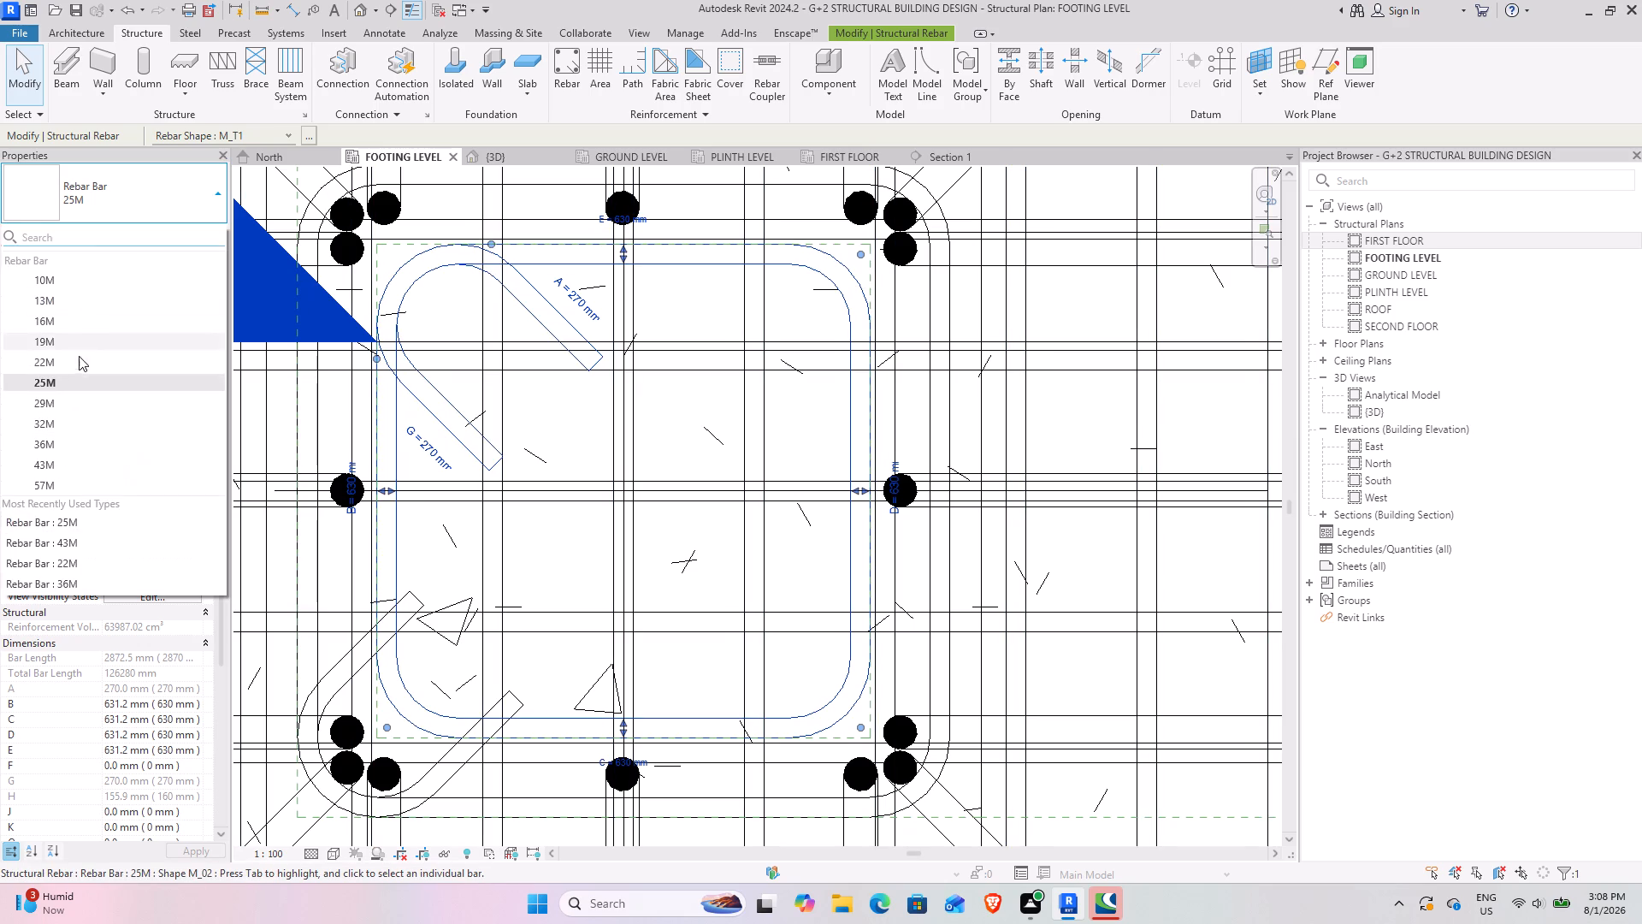
{"action": "left_click", "coordinate": [75, 364]}
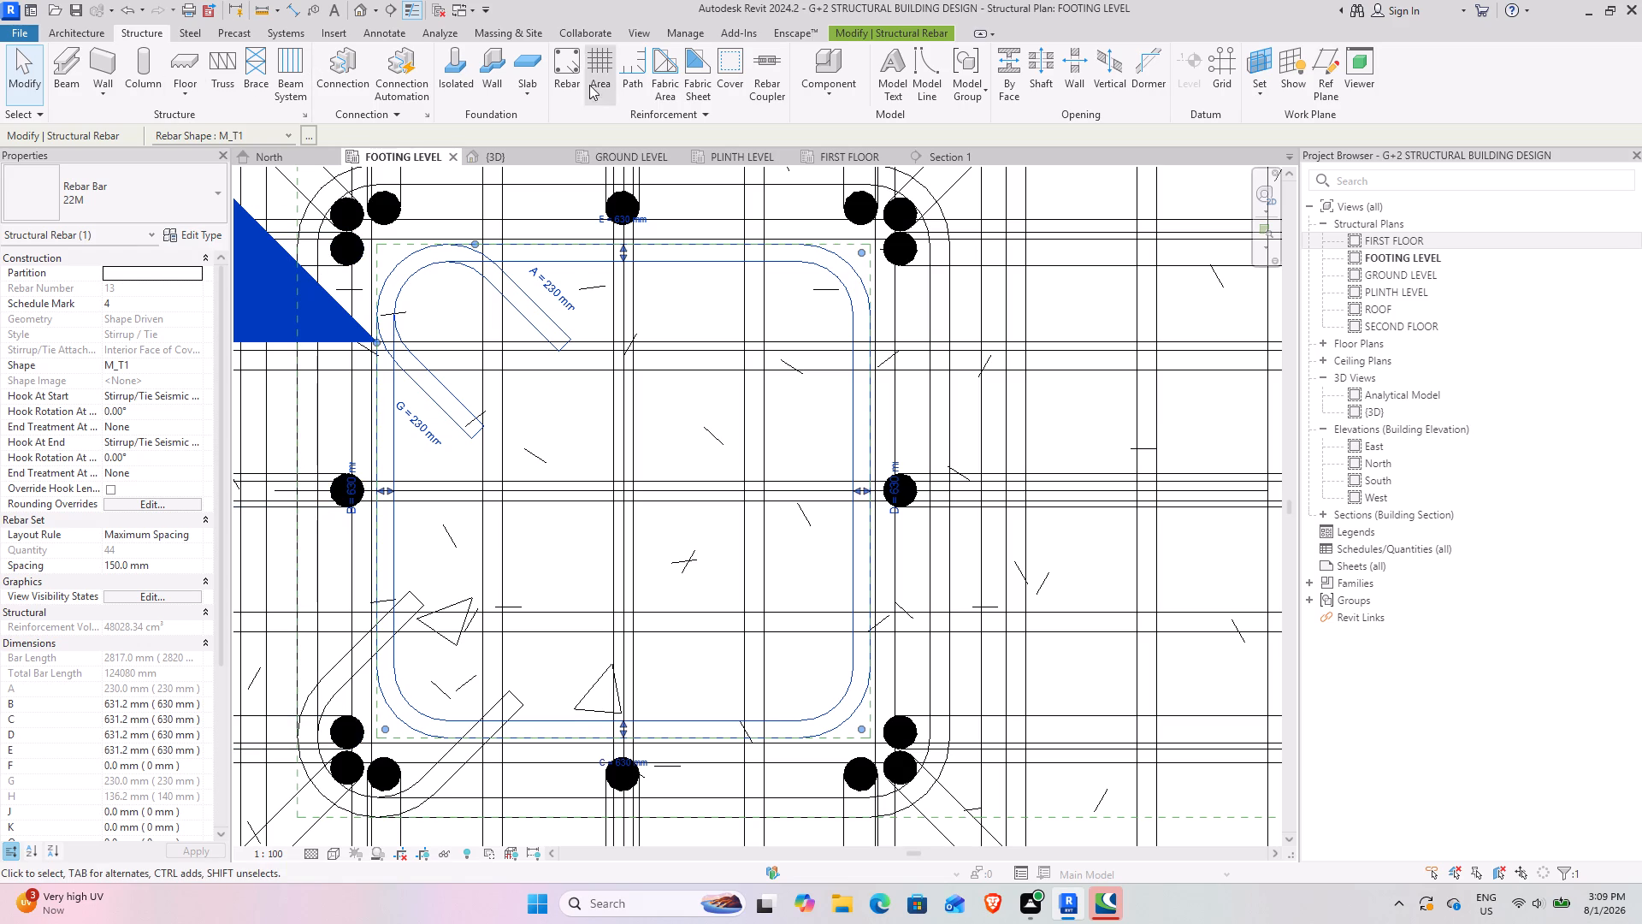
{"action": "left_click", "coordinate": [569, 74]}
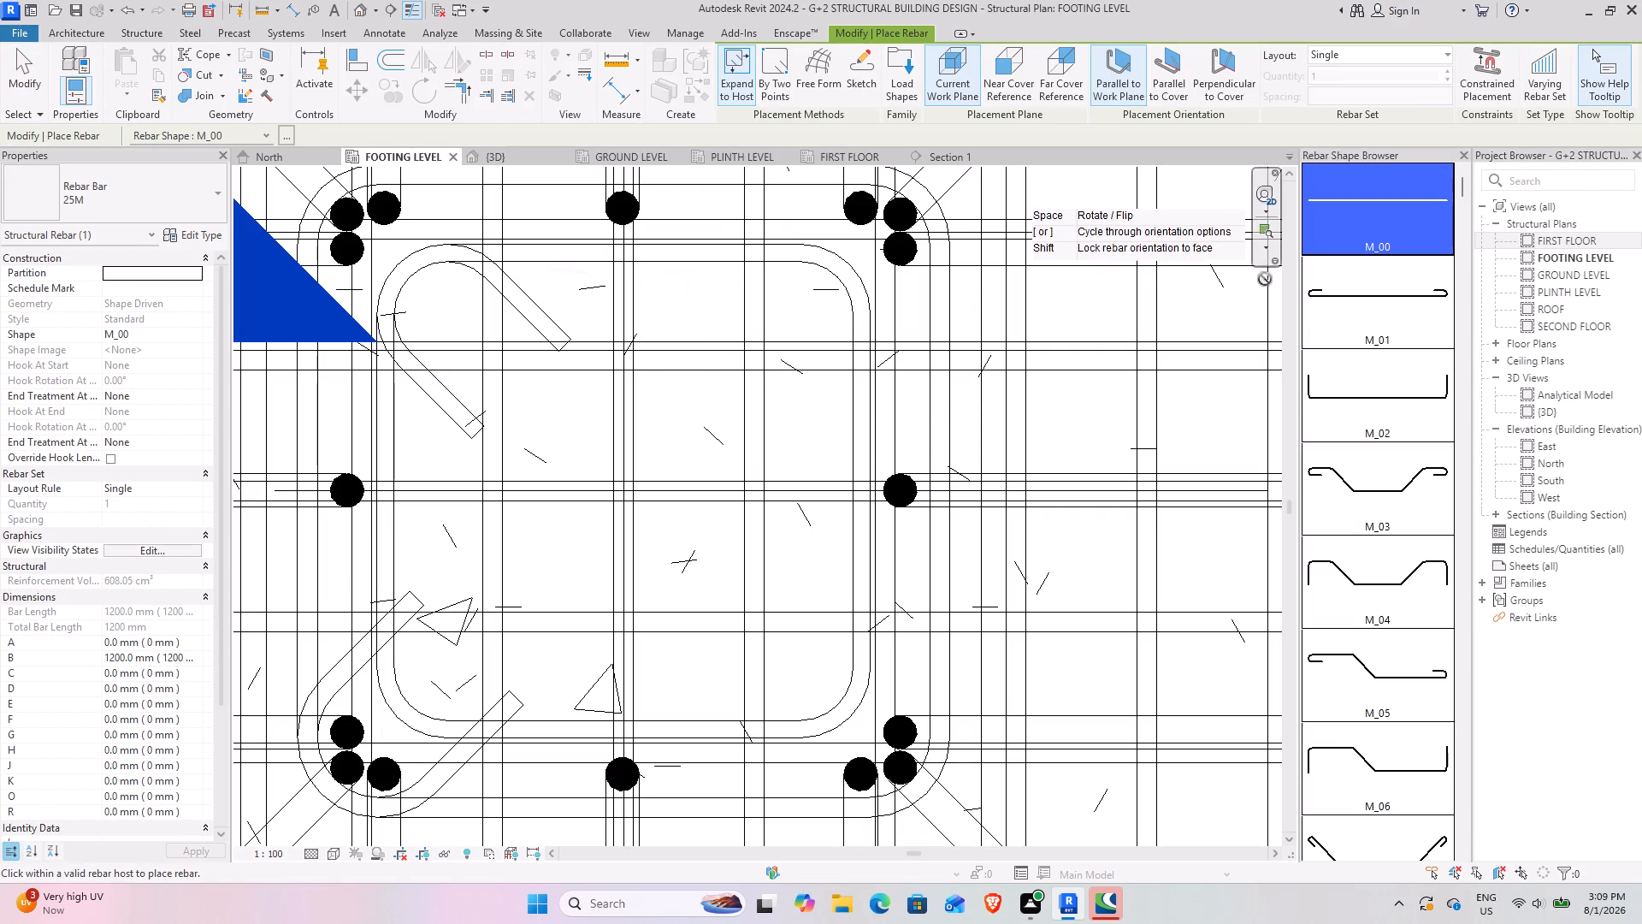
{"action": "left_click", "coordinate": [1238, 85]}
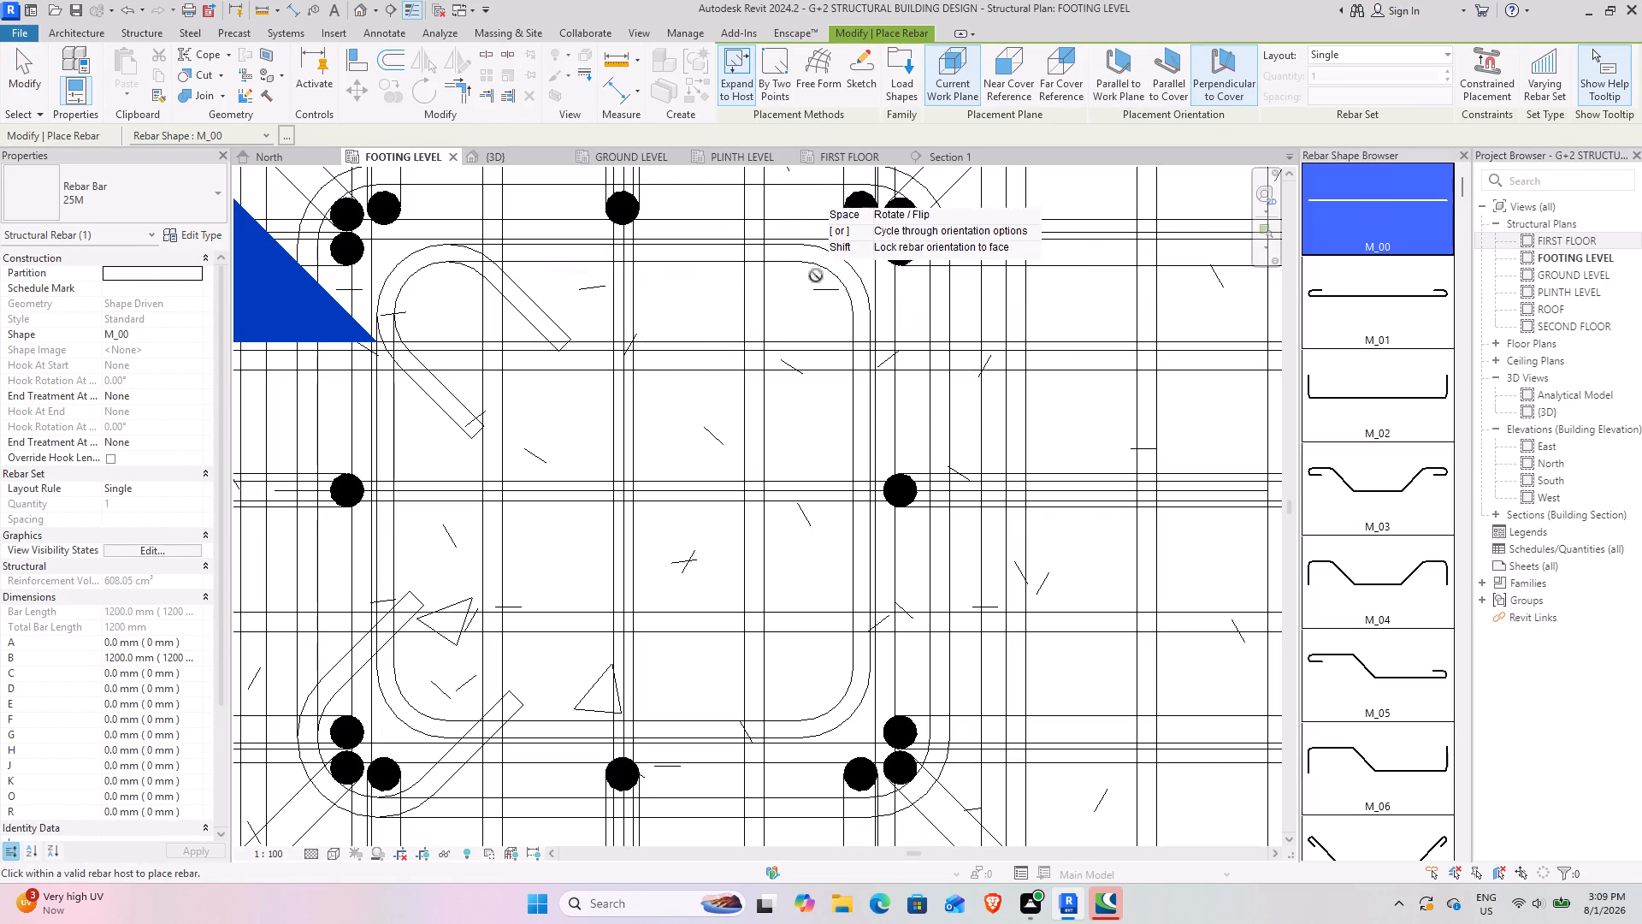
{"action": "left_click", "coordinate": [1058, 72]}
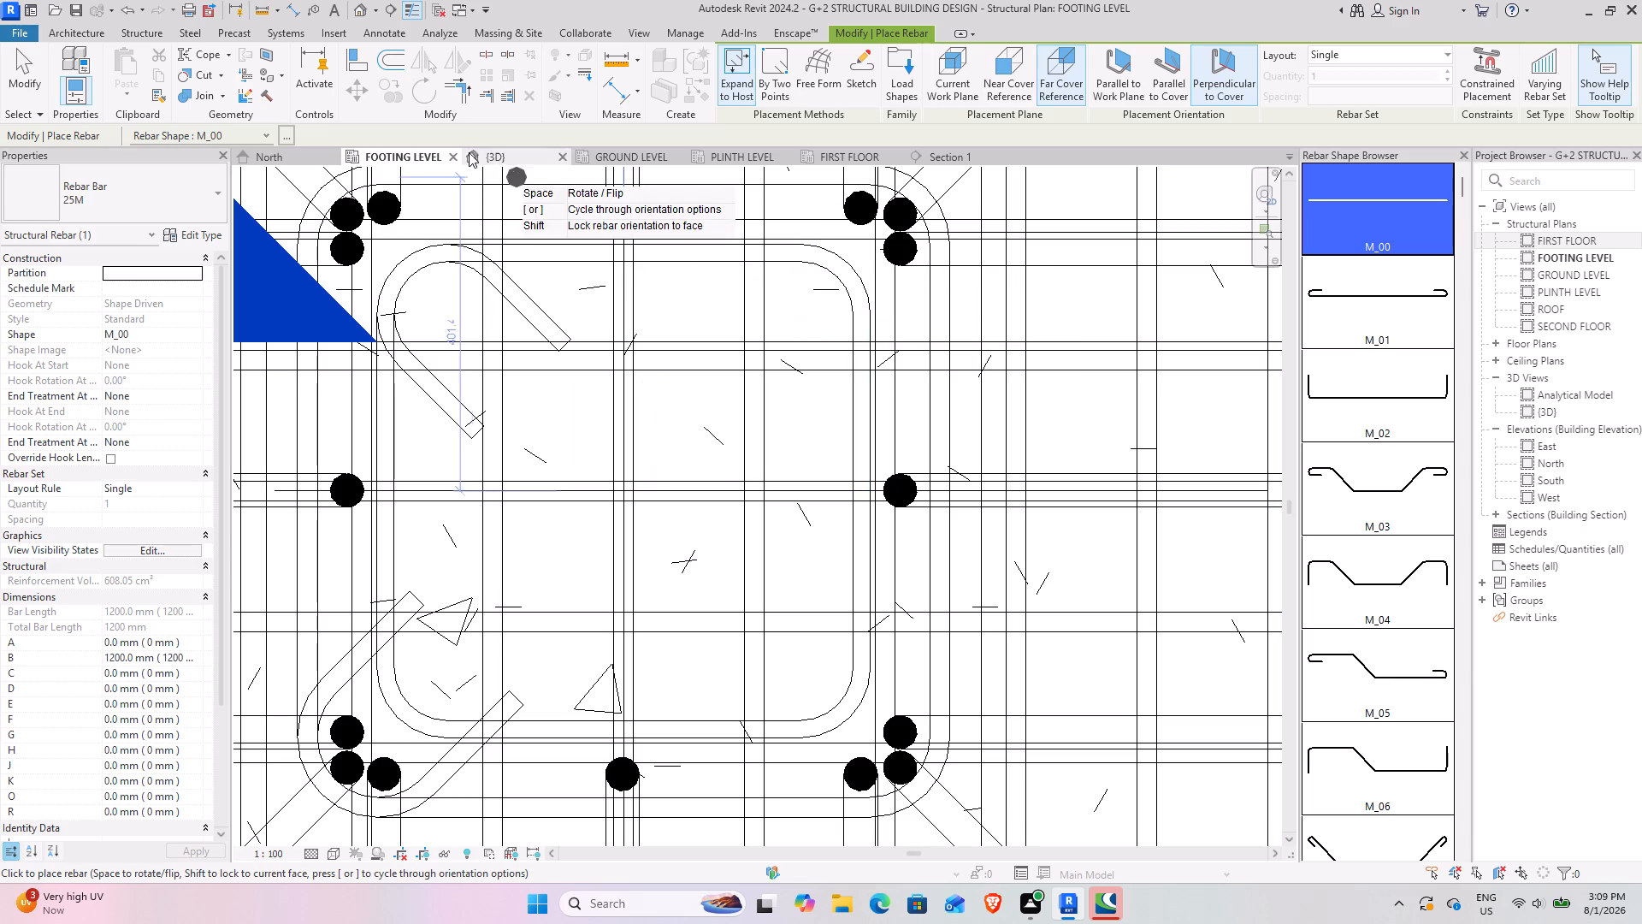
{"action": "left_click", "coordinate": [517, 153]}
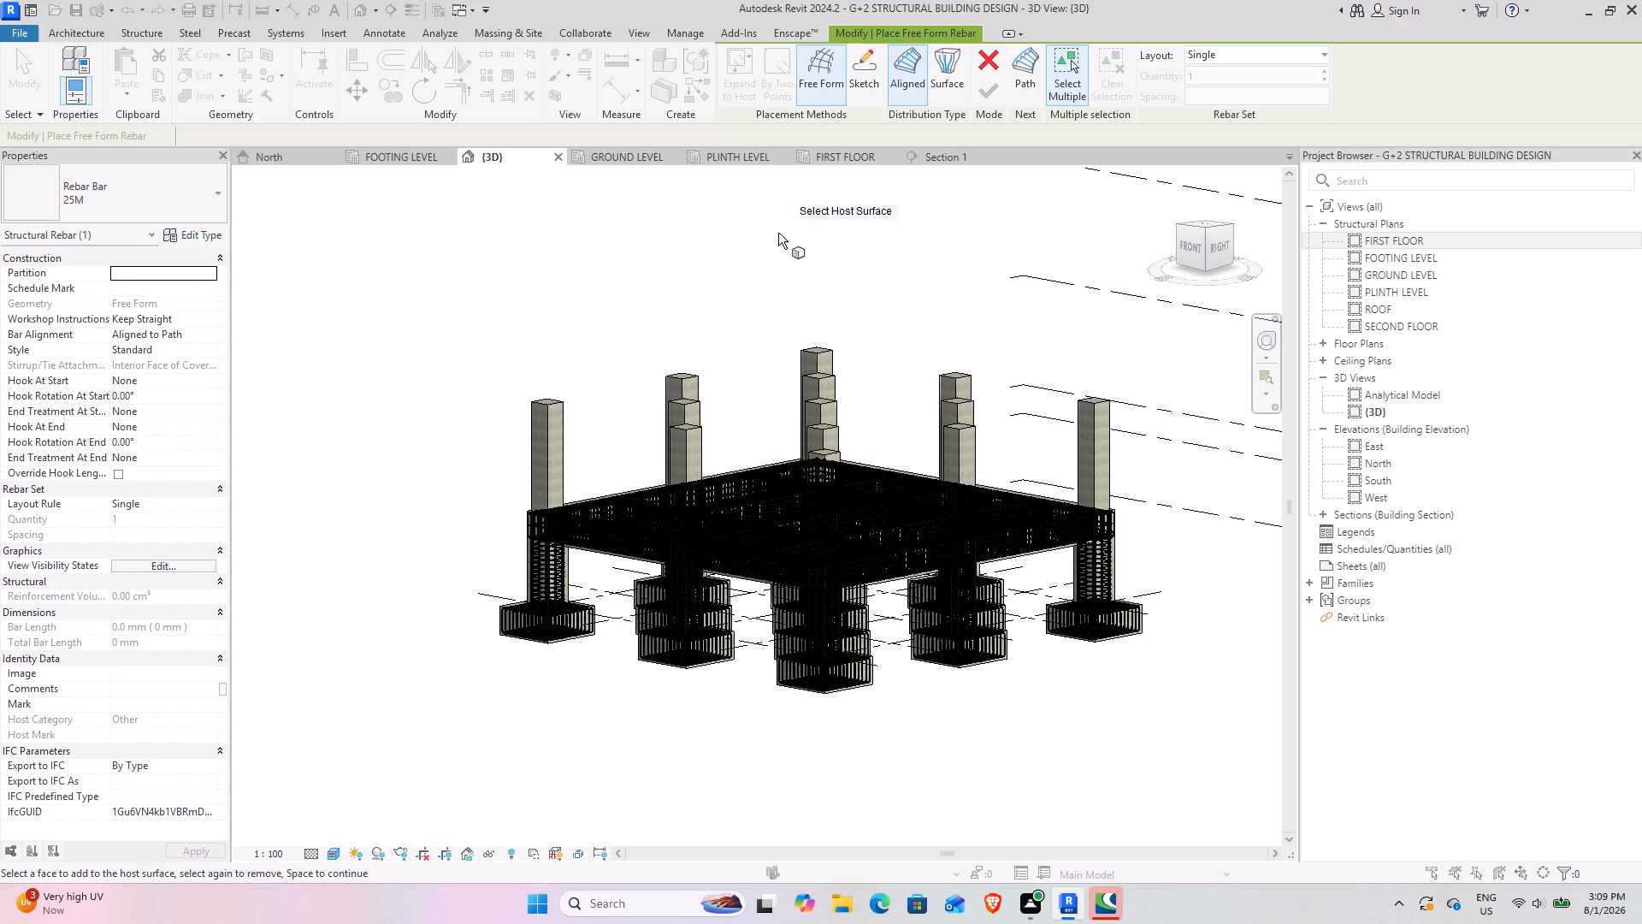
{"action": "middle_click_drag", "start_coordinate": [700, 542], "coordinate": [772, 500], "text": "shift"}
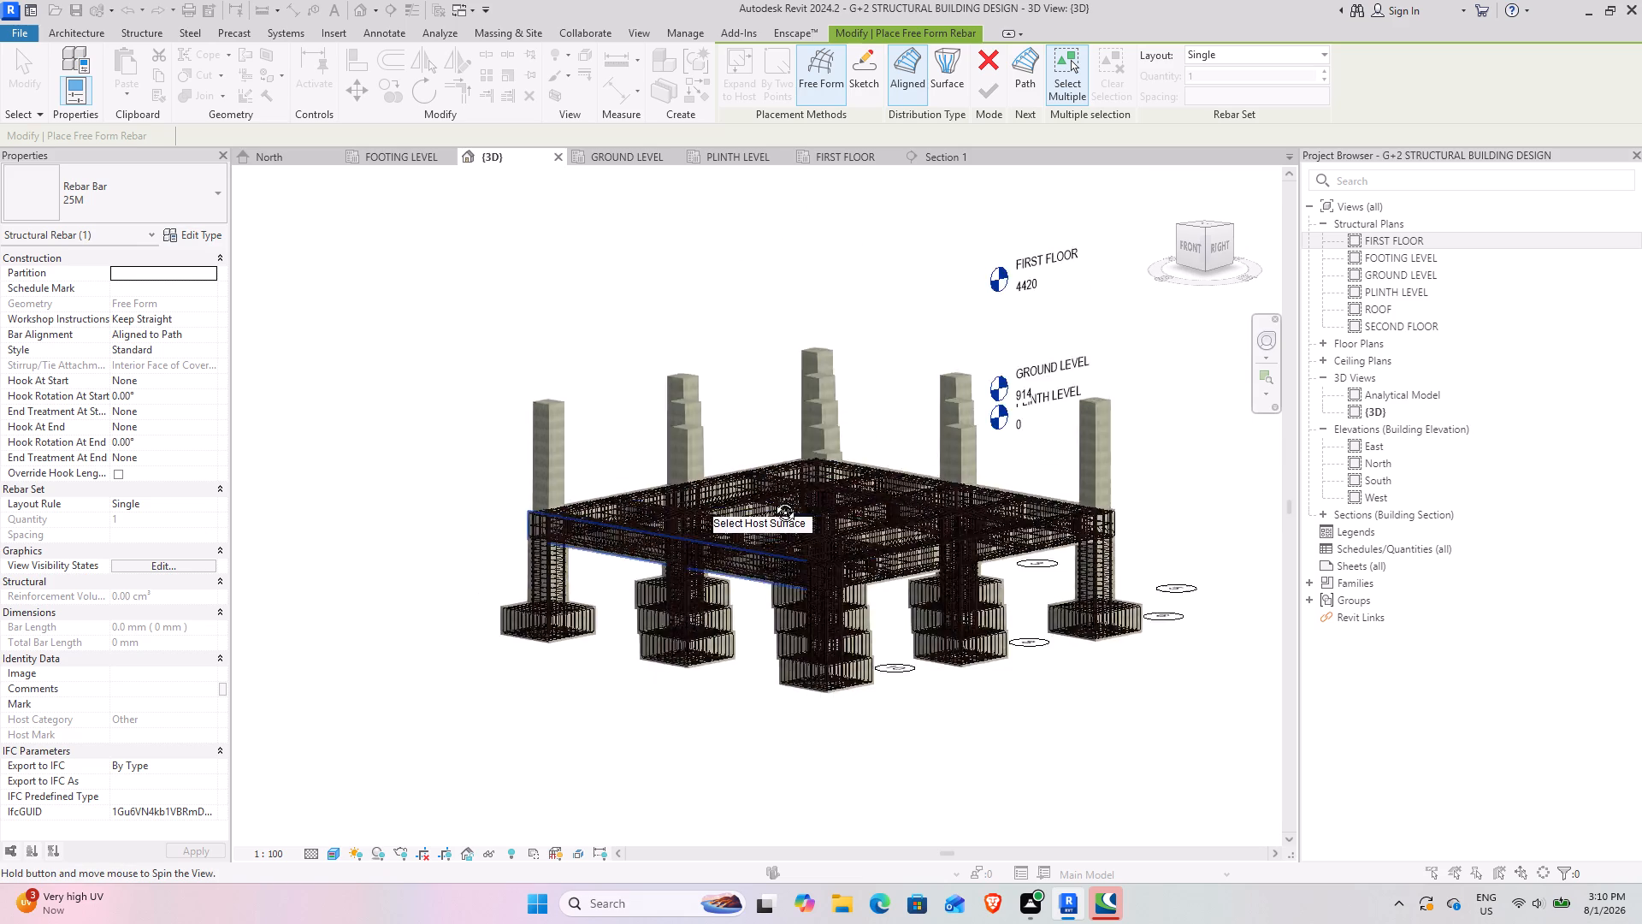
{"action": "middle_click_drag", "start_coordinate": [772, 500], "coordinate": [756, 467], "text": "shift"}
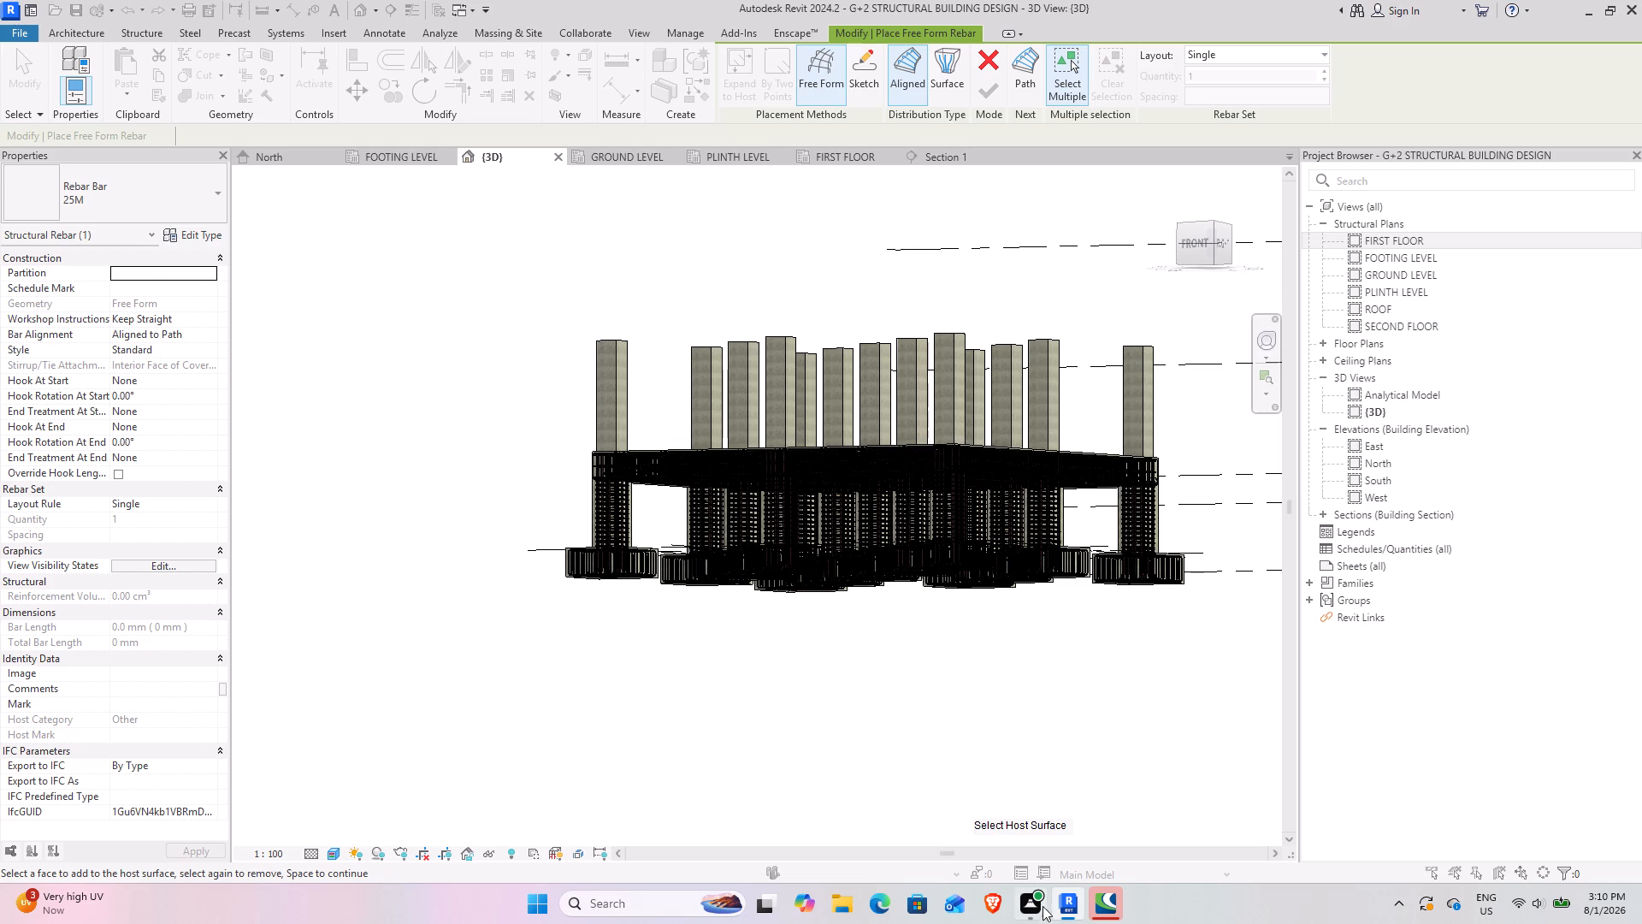
Switch to File Explorer and examine the reinforcement-detailing reference image.
{"action": "left_click", "coordinate": [830, 913]}
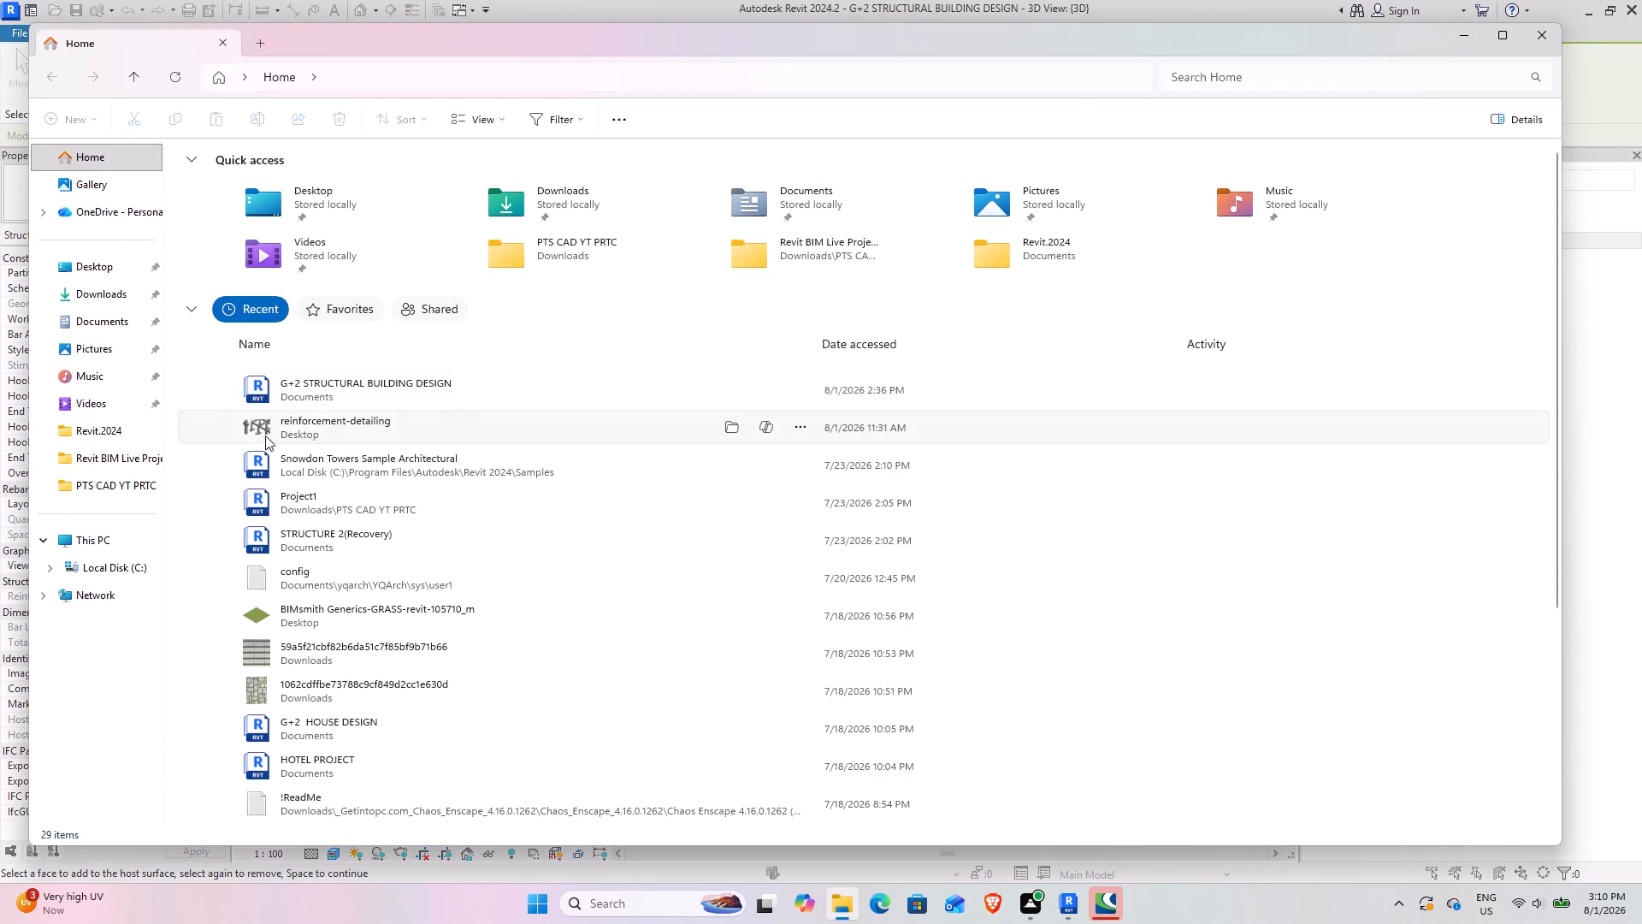
{"action": "double_click", "coordinate": [308, 426]}
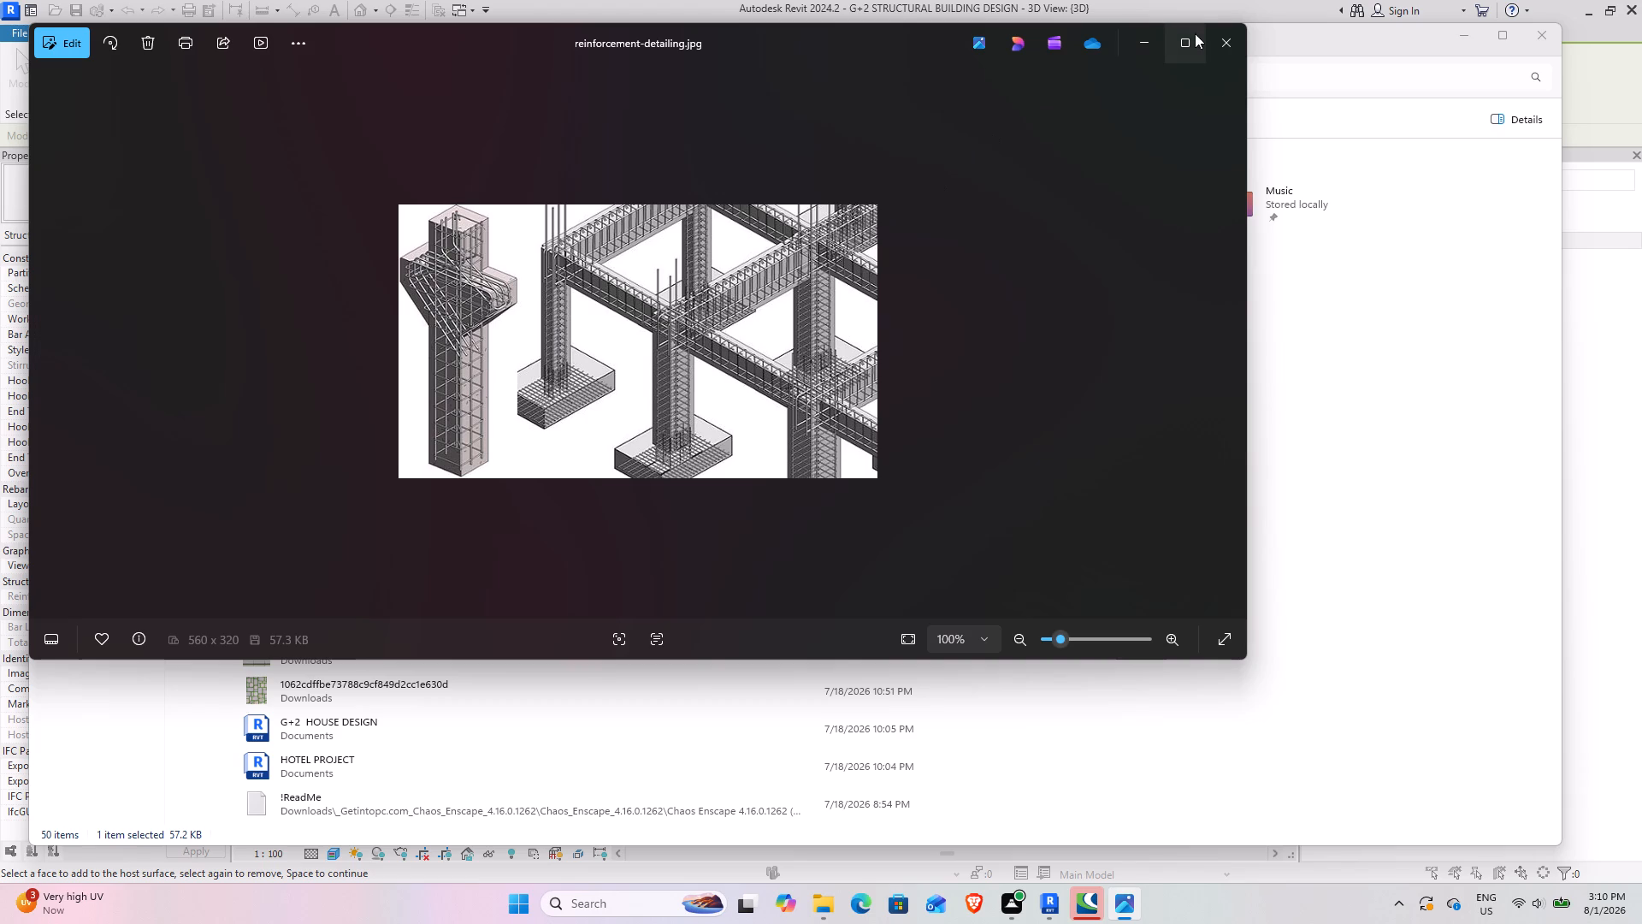
{"action": "left_click", "coordinate": [1219, 35]}
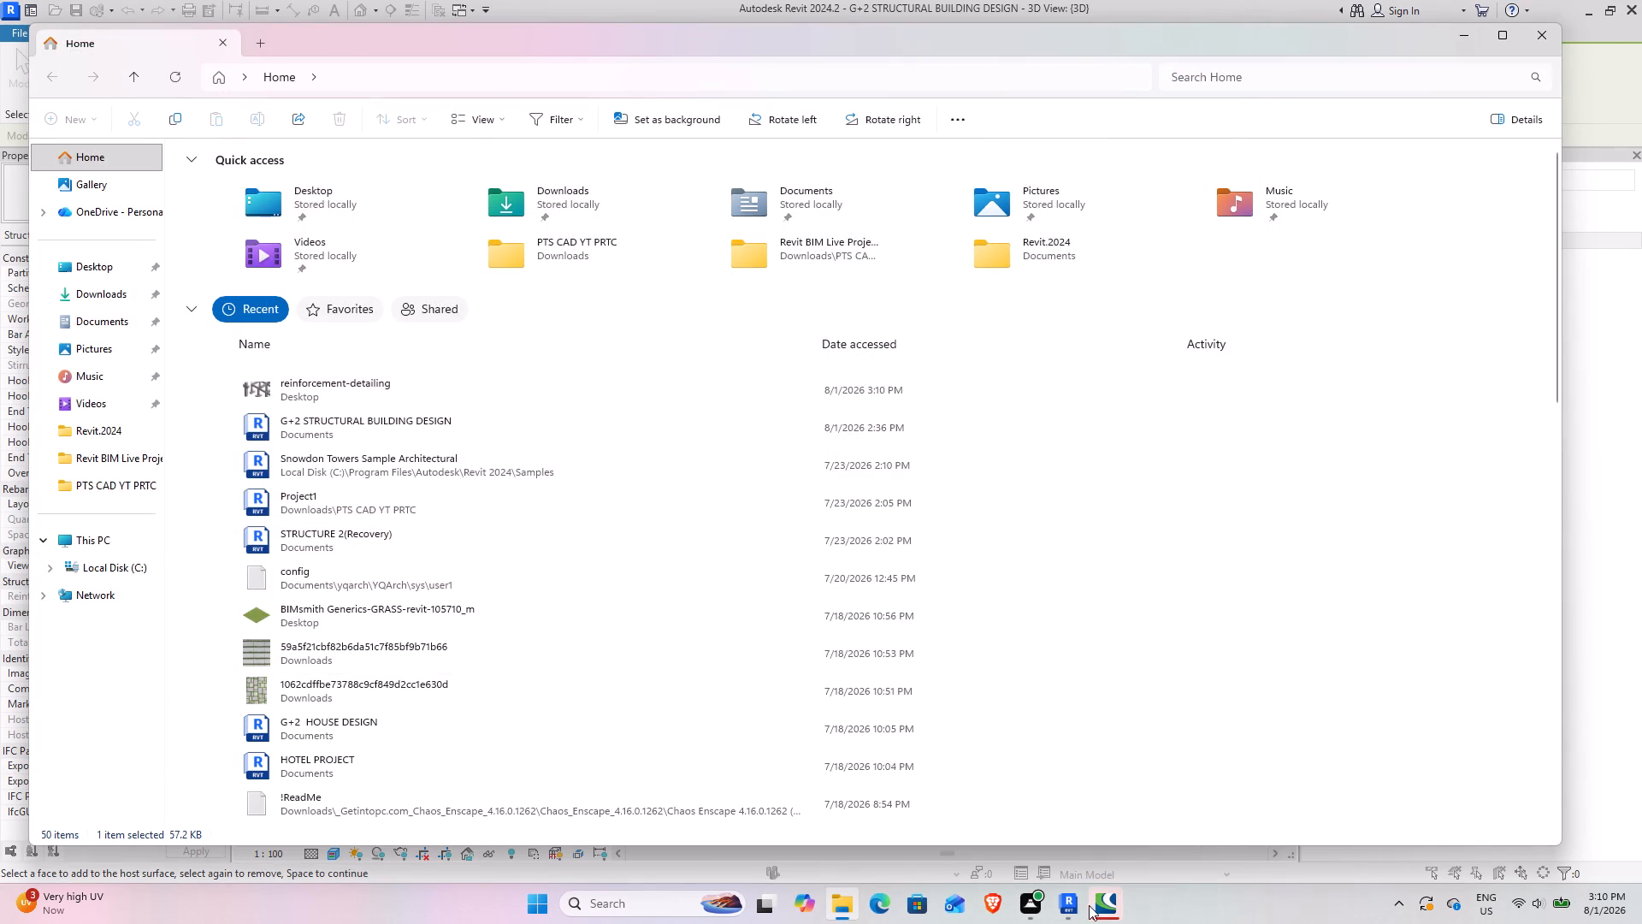
Switch back to Revit and close the CONNECTION Client window.
{"action": "left_click", "coordinate": [1072, 903]}
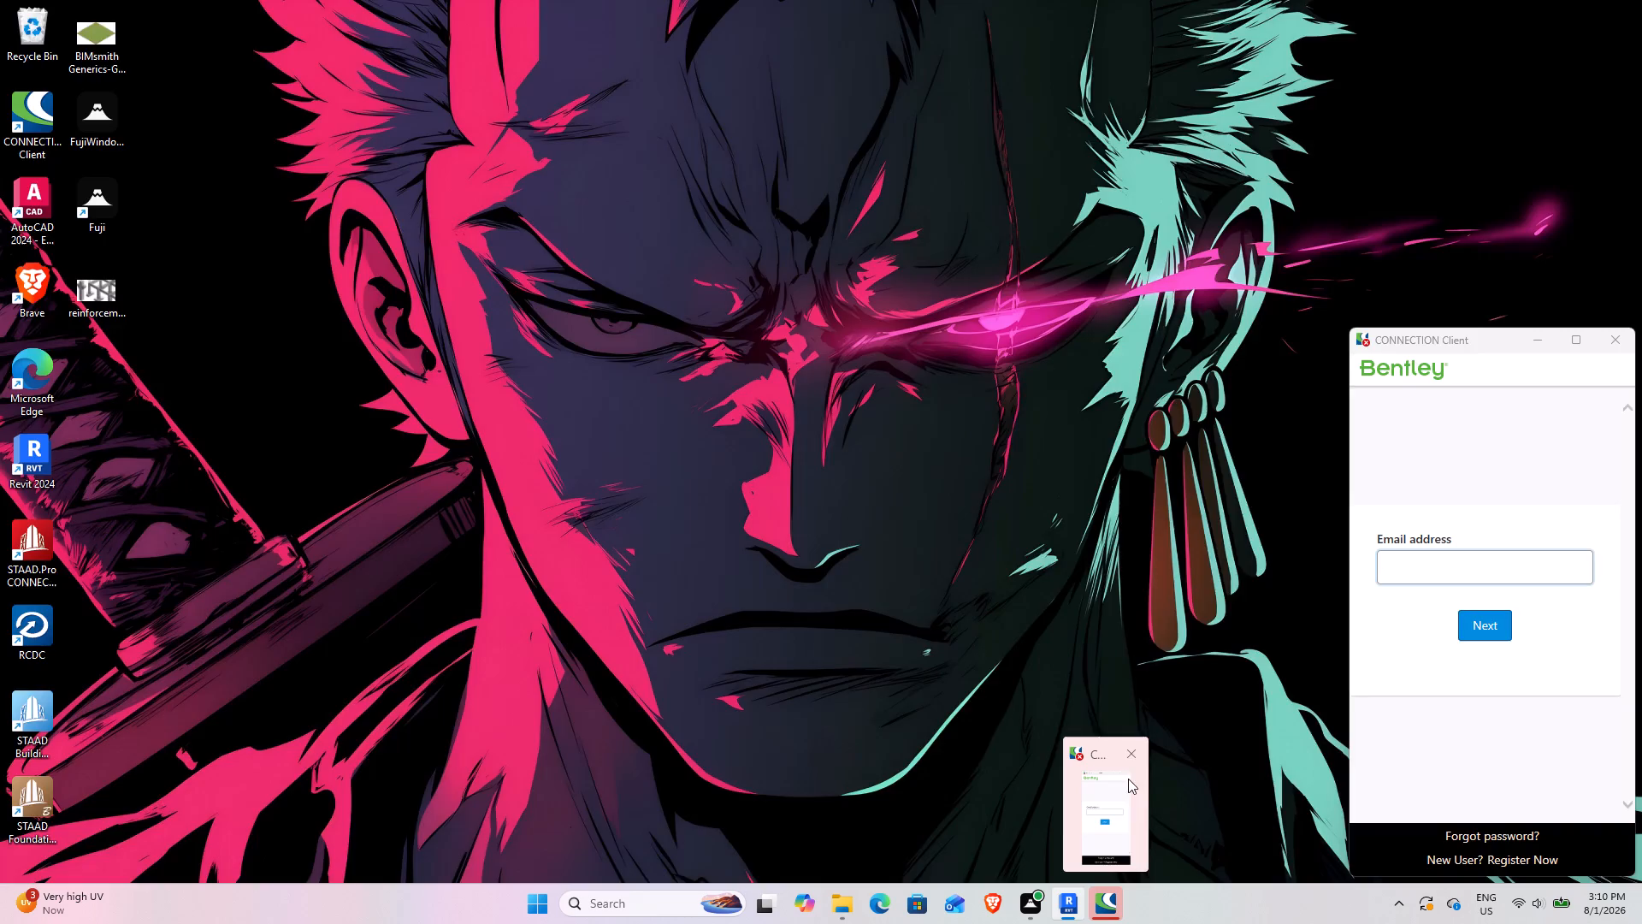
{"action": "left_click", "coordinate": [1133, 754]}
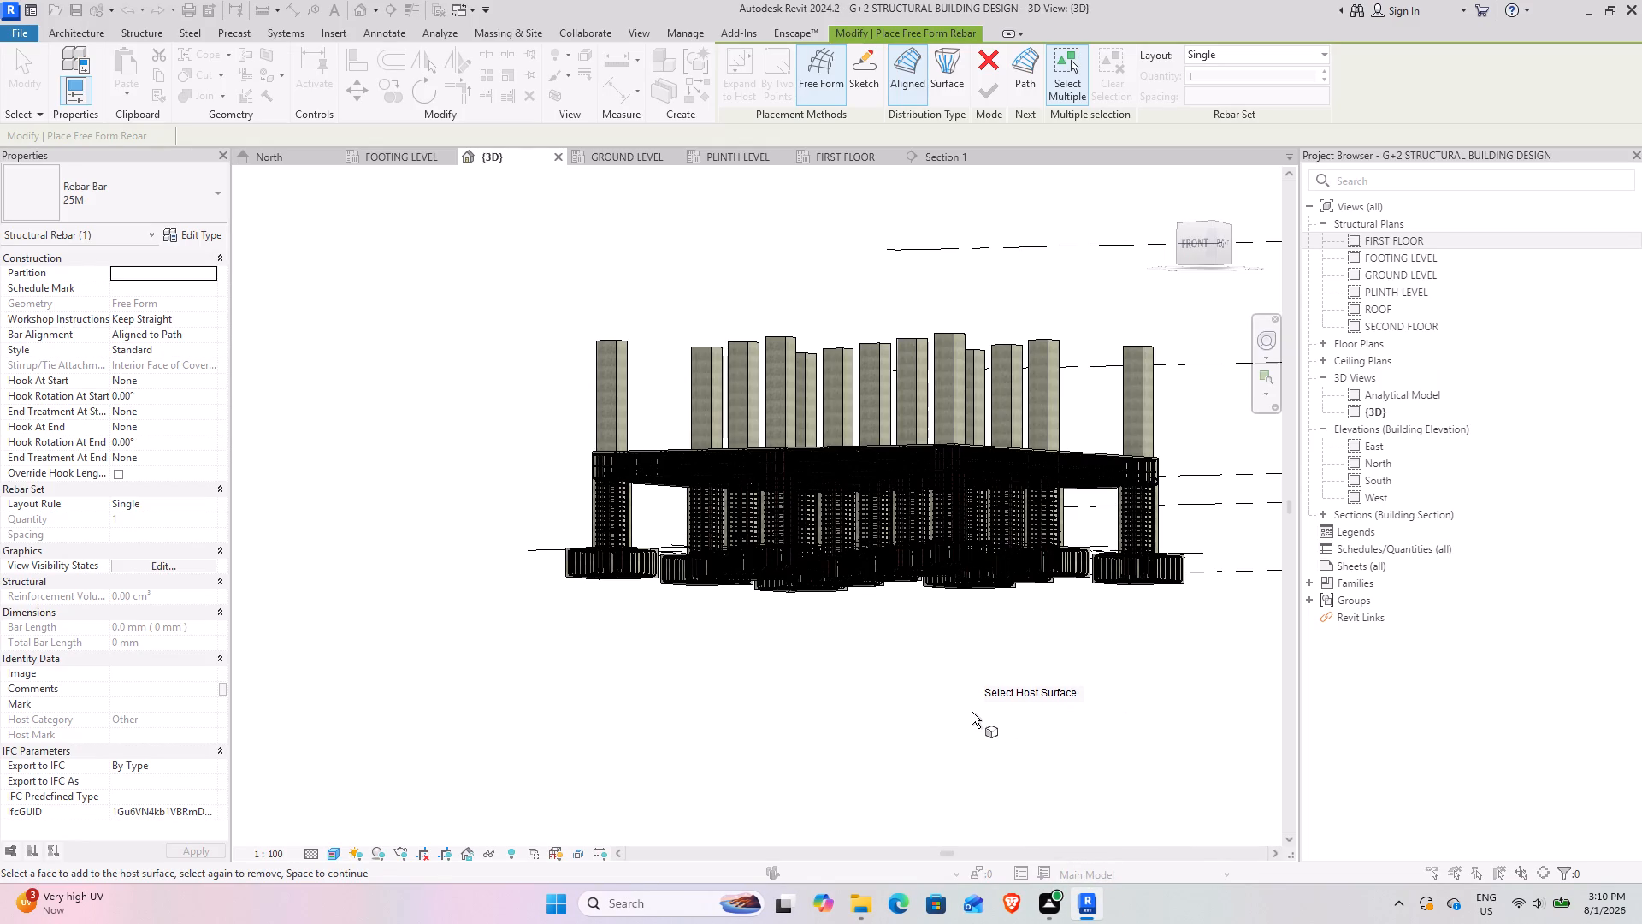
Examine the column and beam reinforcement in the 3D, PLINTH LEVEL, Section 1 and FIRST FLOOR views.
{"action": "middle_click_drag", "start_coordinate": [966, 712], "coordinate": [829, 781], "text": "shift"}
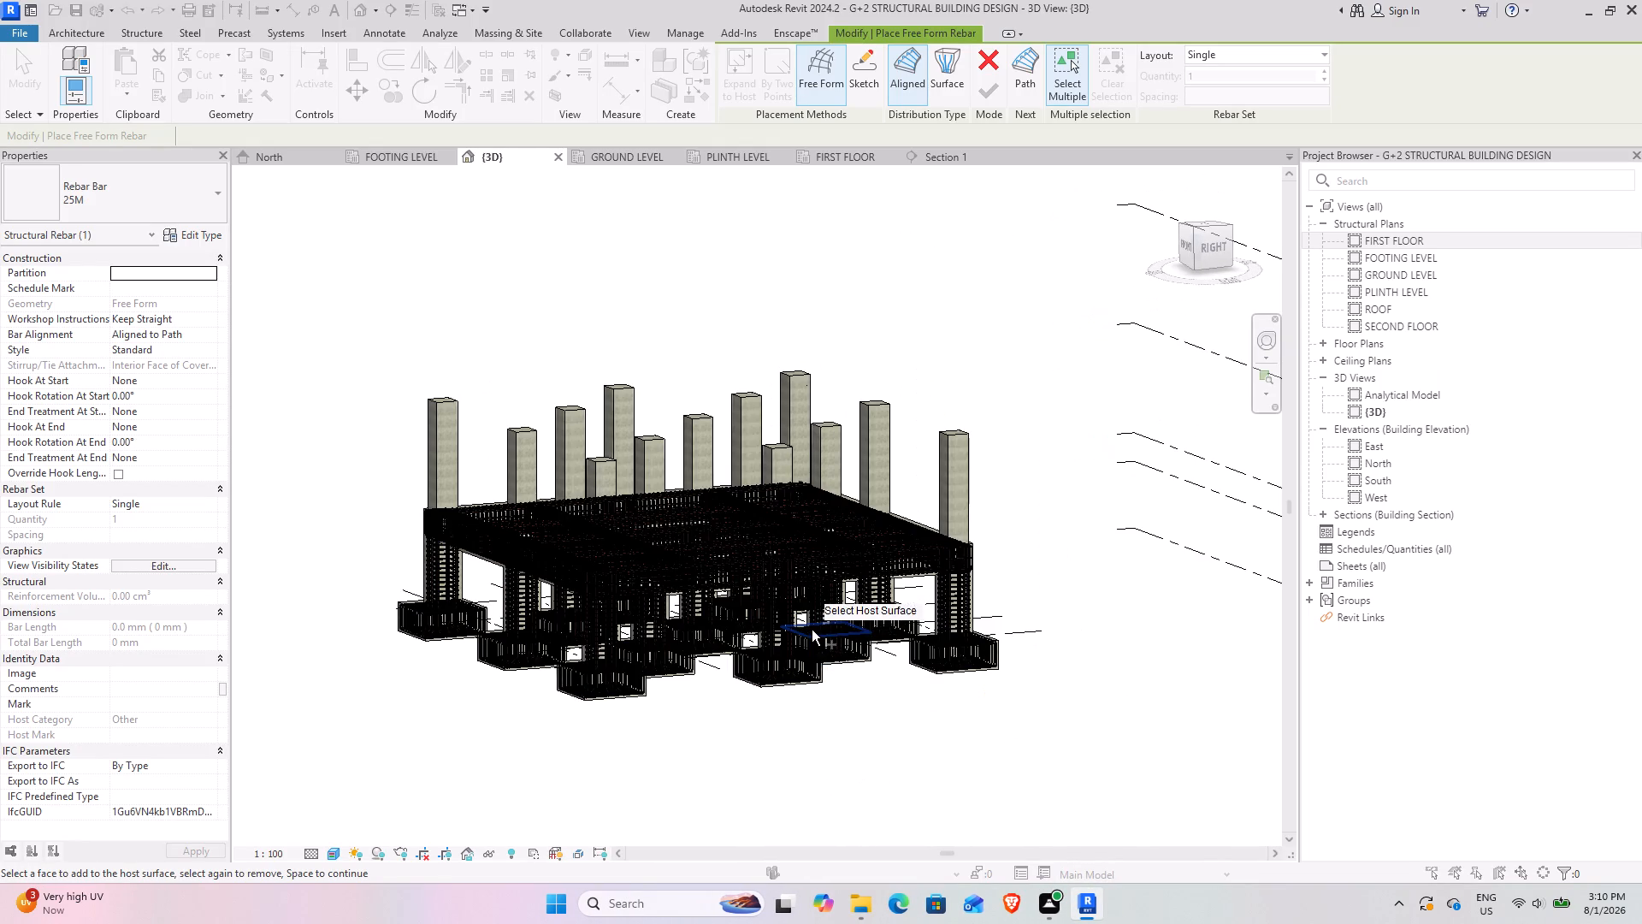
{"action": "scroll", "coordinate": [766, 614], "scroll_direction": "down", "scroll_amount": 8}
{"action": "middle_click_drag", "start_coordinate": [726, 637], "coordinate": [760, 645]}
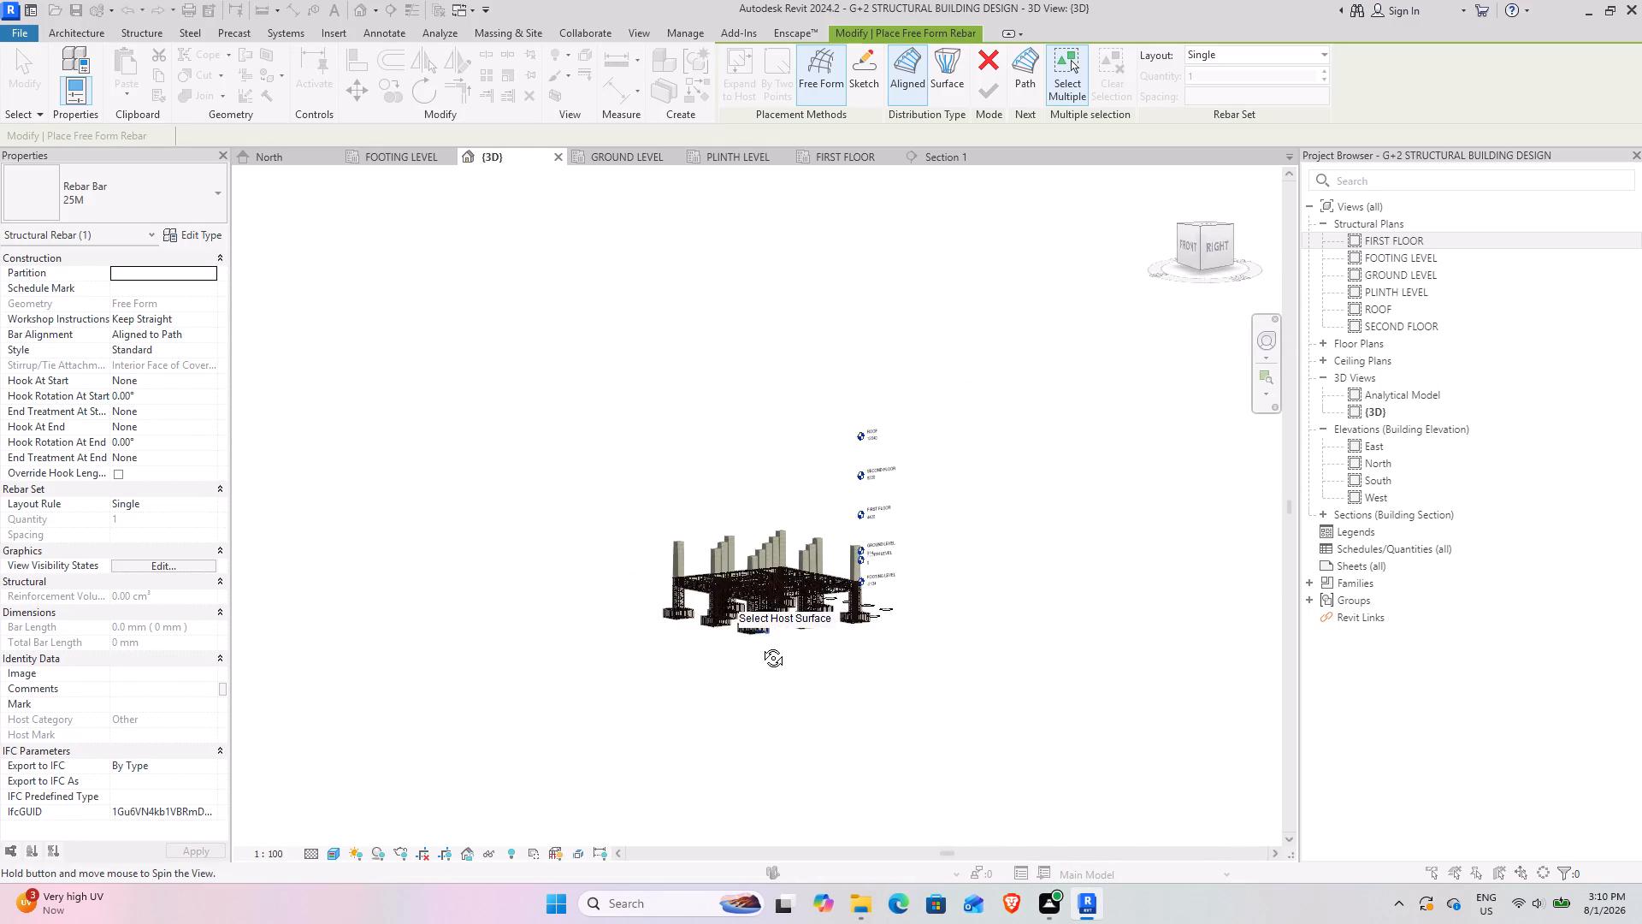
{"action": "middle_click_drag", "start_coordinate": [760, 645], "coordinate": [750, 660]}
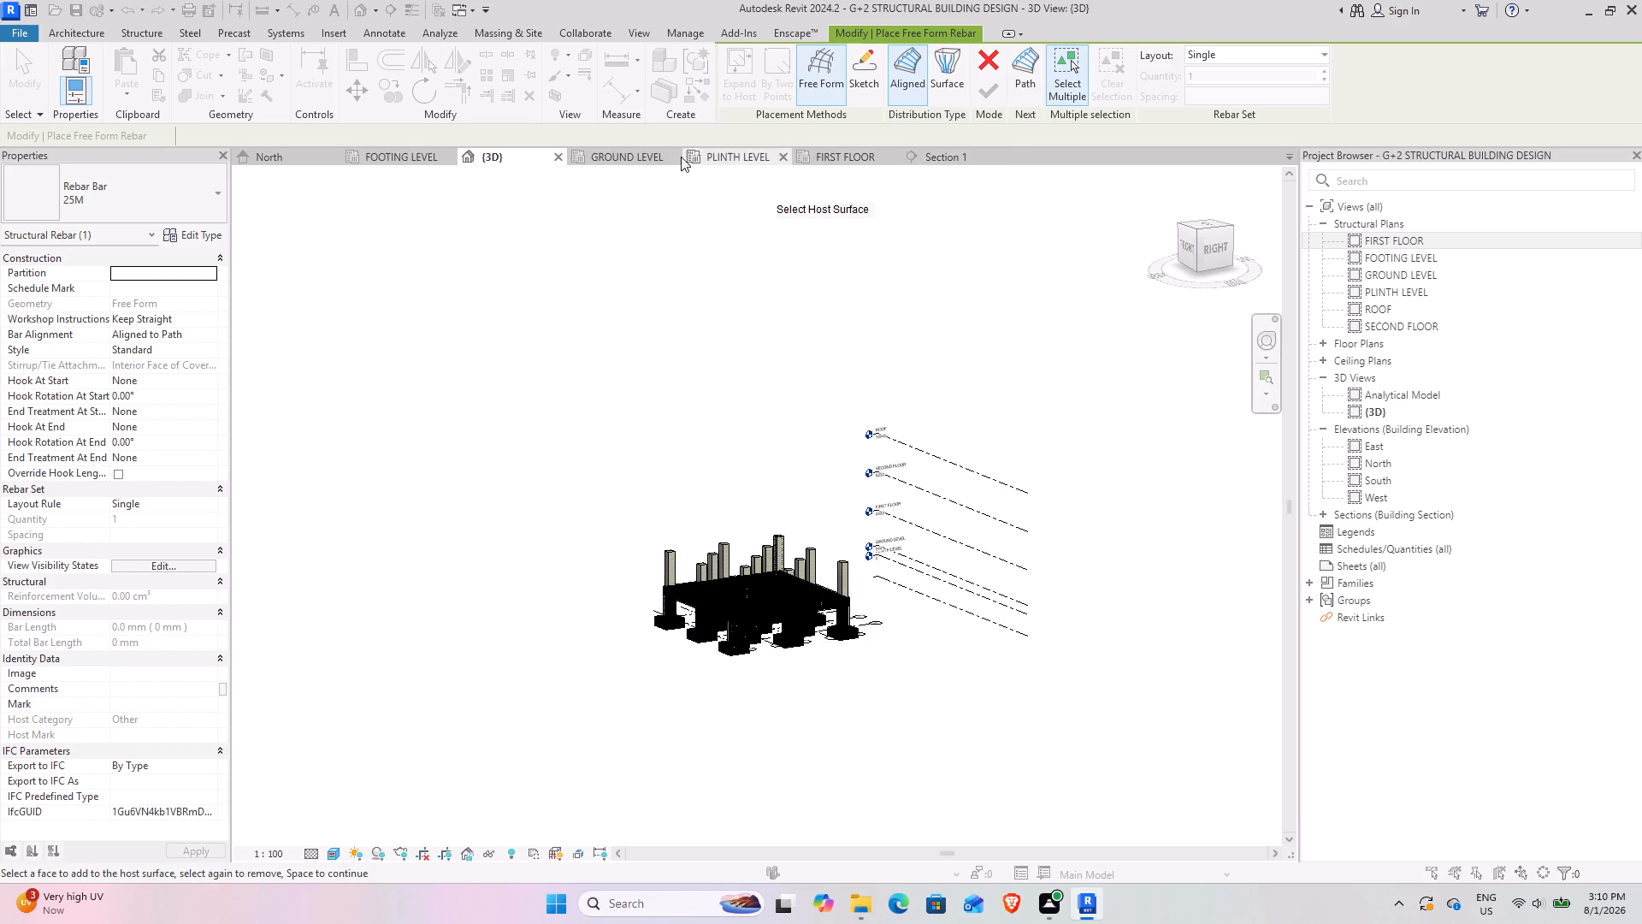
{"action": "left_click", "coordinate": [636, 156]}
{"action": "left_click", "coordinate": [720, 165]}
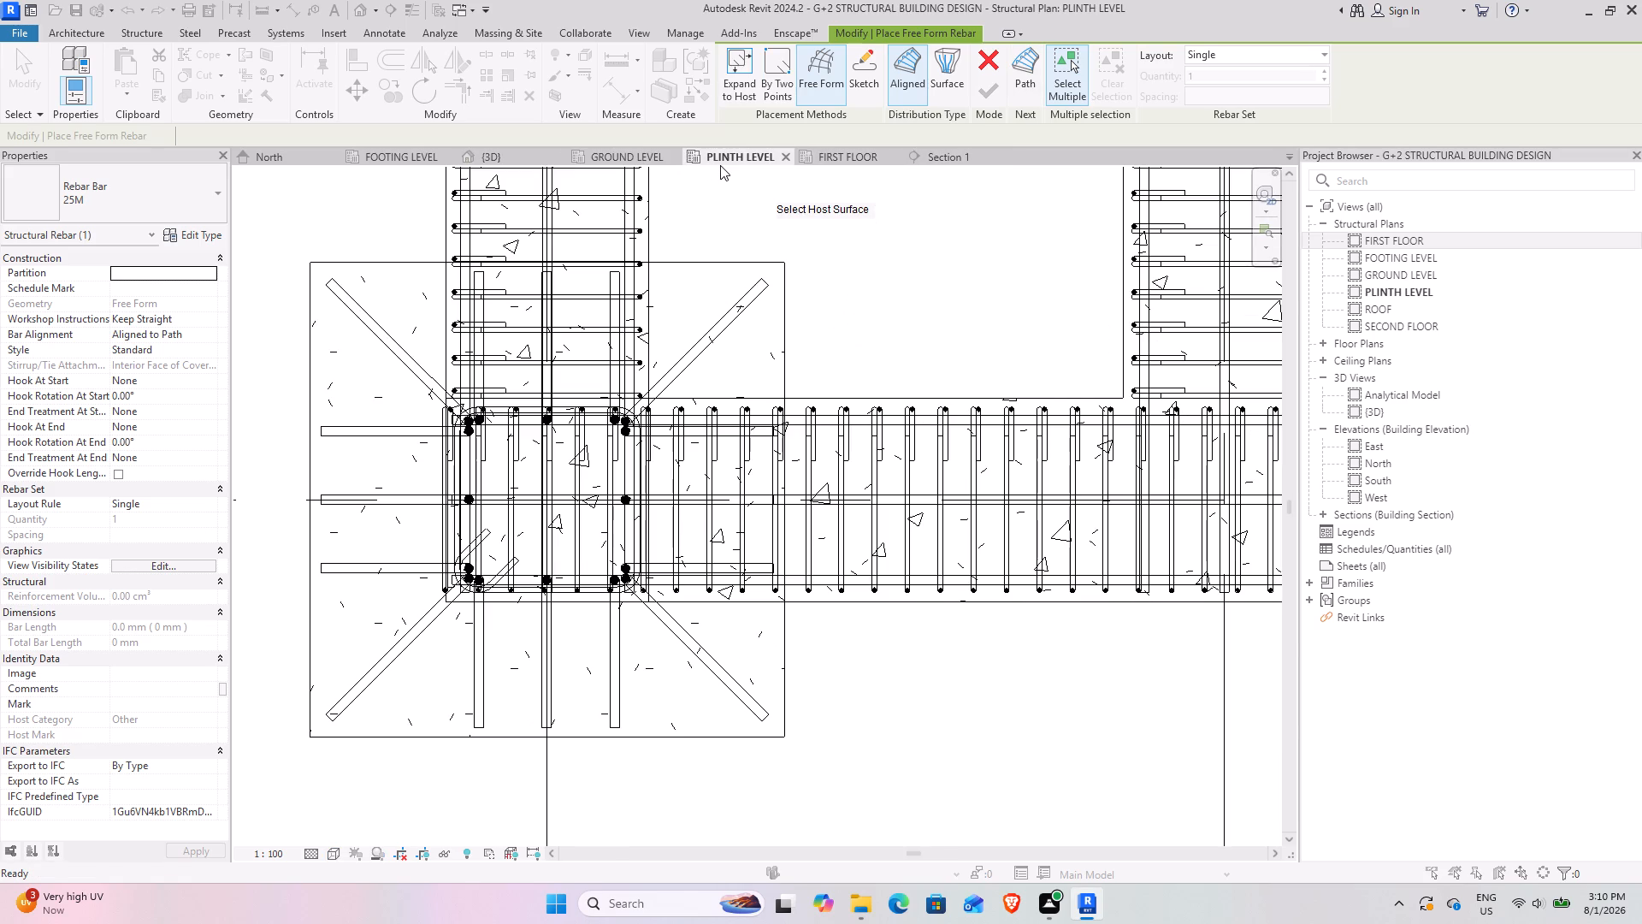
{"action": "left_click", "coordinate": [926, 157]}
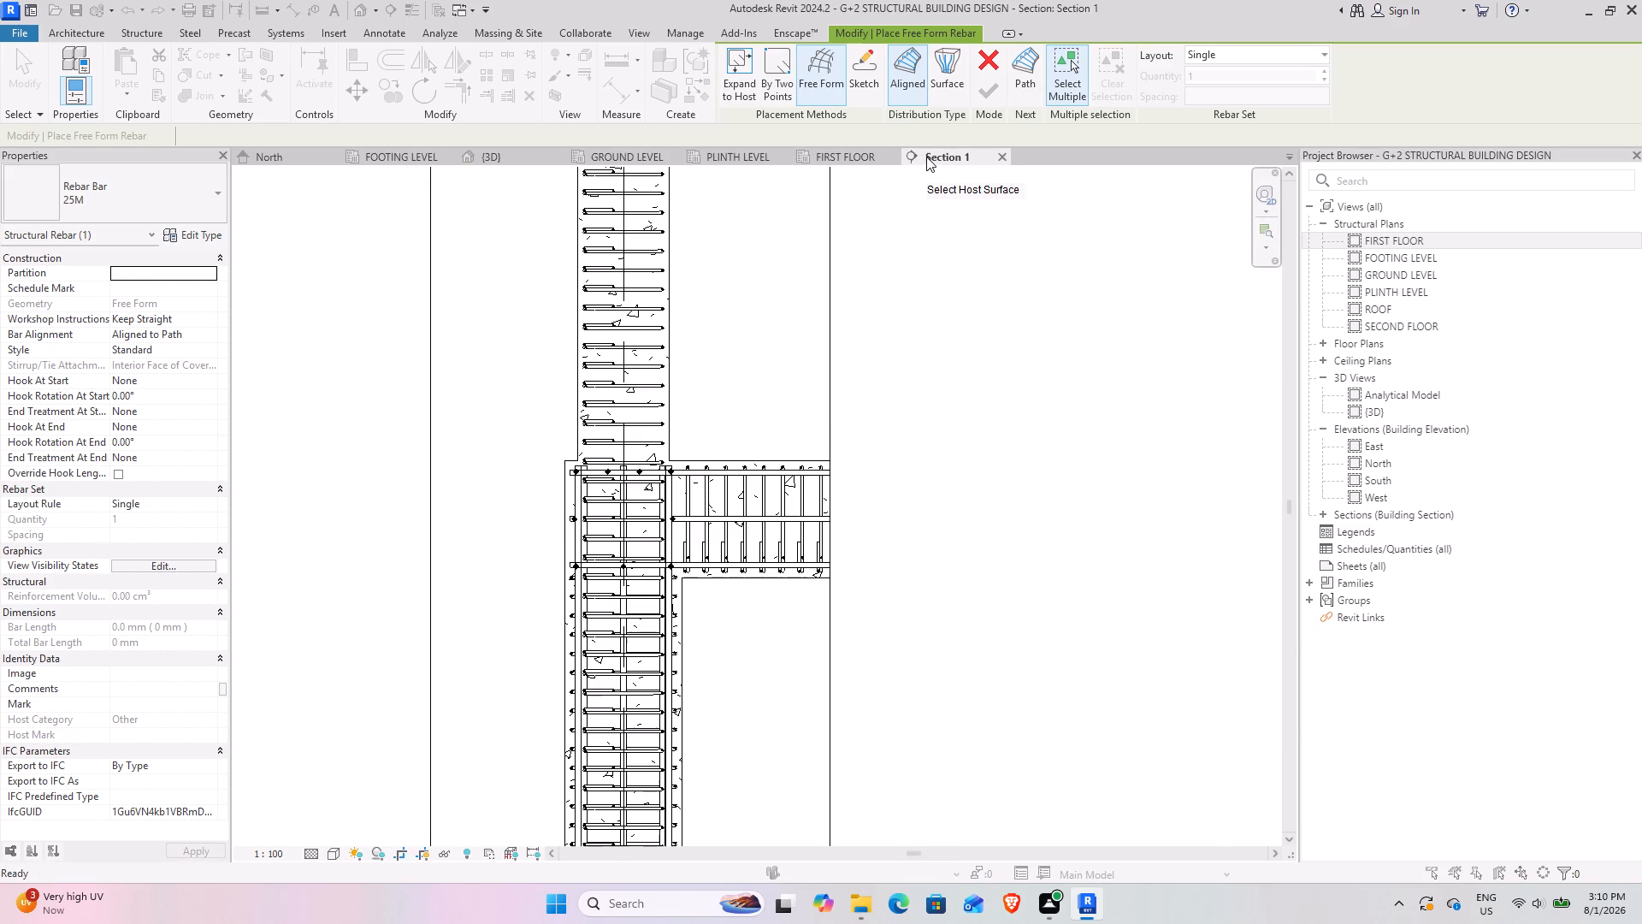
{"action": "left_click", "coordinate": [844, 156]}
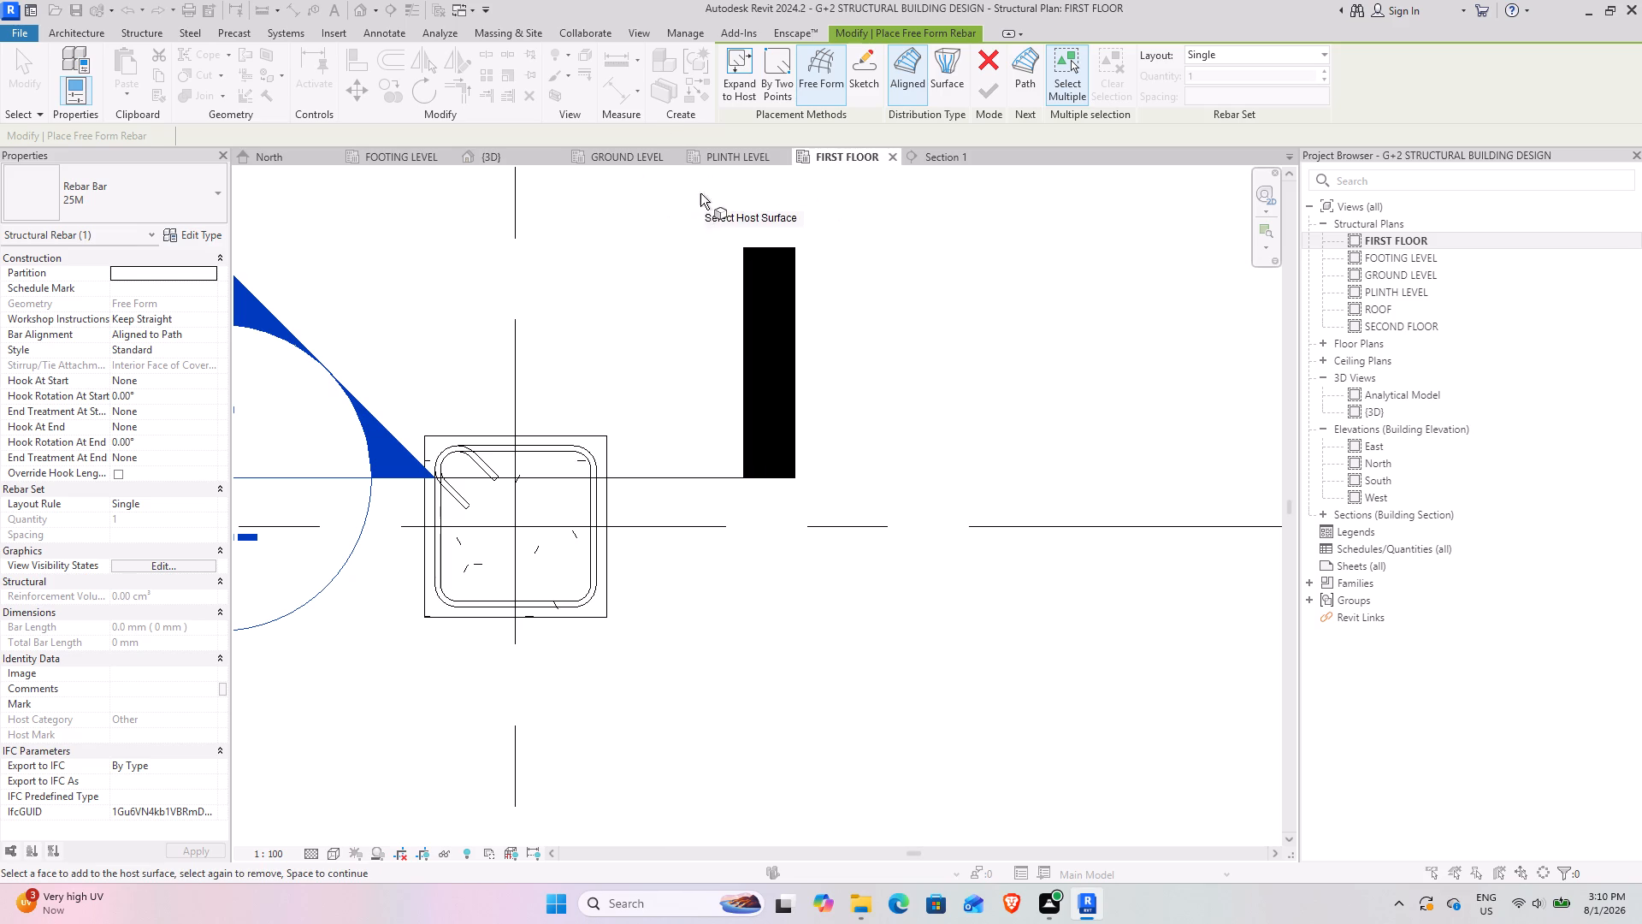
In the PLINTH LEVEL plan, pull the horizontal beam's 22M stirrup set back so it starts at the corner column's inner face.
{"action": "left_click", "coordinate": [737, 151]}
{"action": "scroll", "coordinate": [572, 423], "scroll_direction": "up", "scroll_amount": 6}
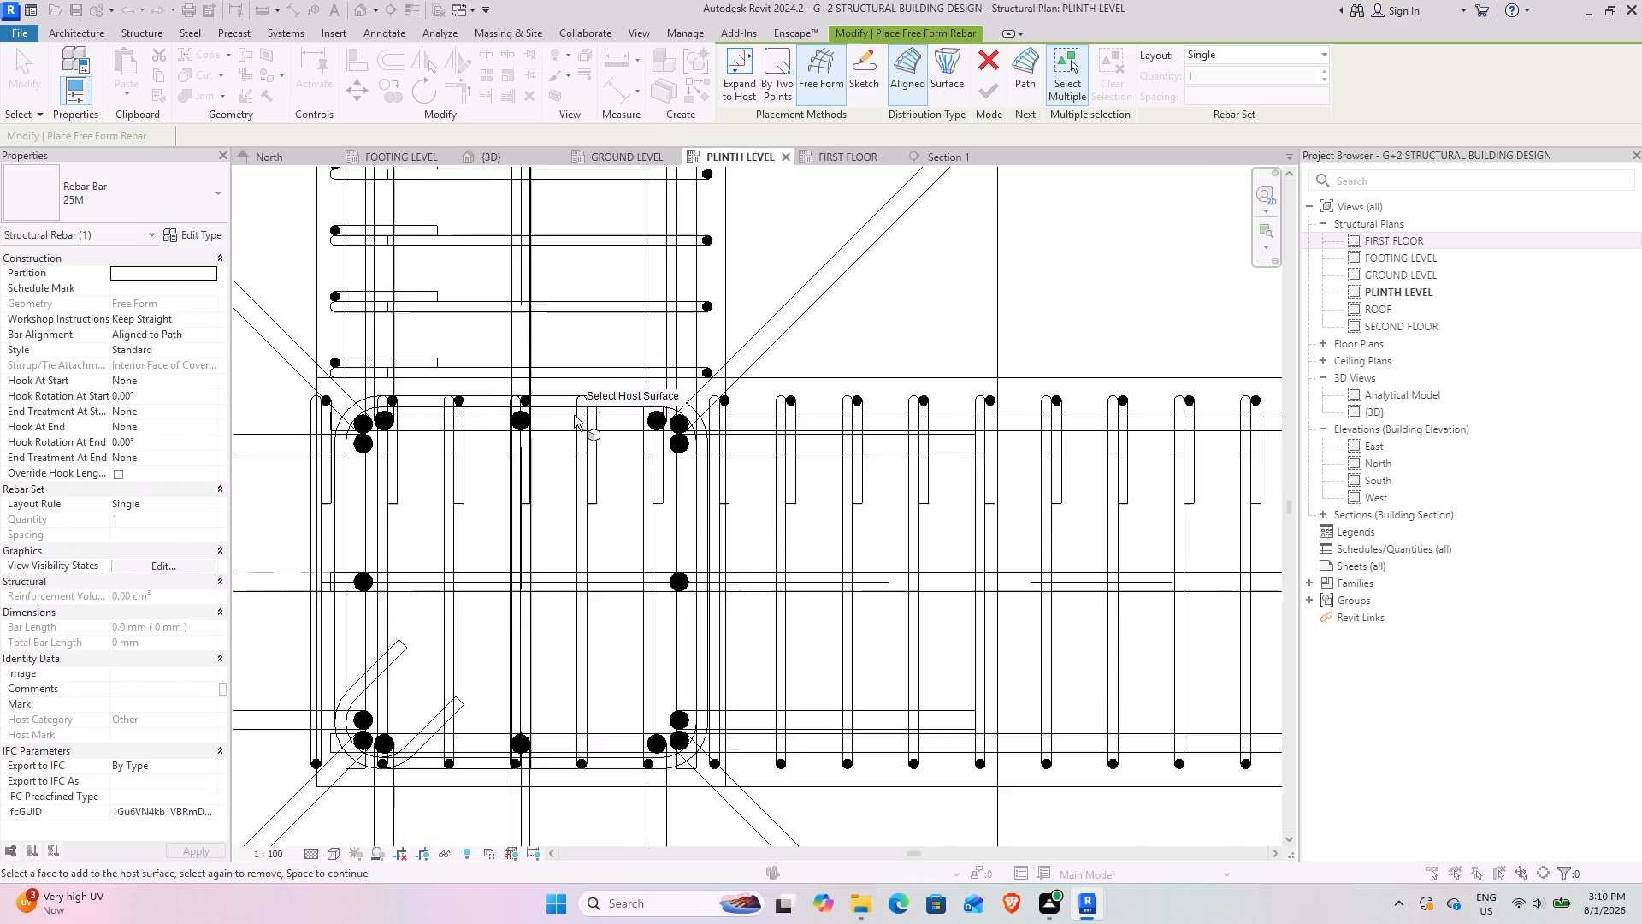
{"action": "scroll", "coordinate": [574, 415], "scroll_direction": "up", "scroll_amount": 2}
{"action": "middle_click_drag", "start_coordinate": [524, 497], "coordinate": [754, 338]}
{"action": "scroll", "coordinate": [754, 338], "scroll_direction": "down", "scroll_amount": 7}
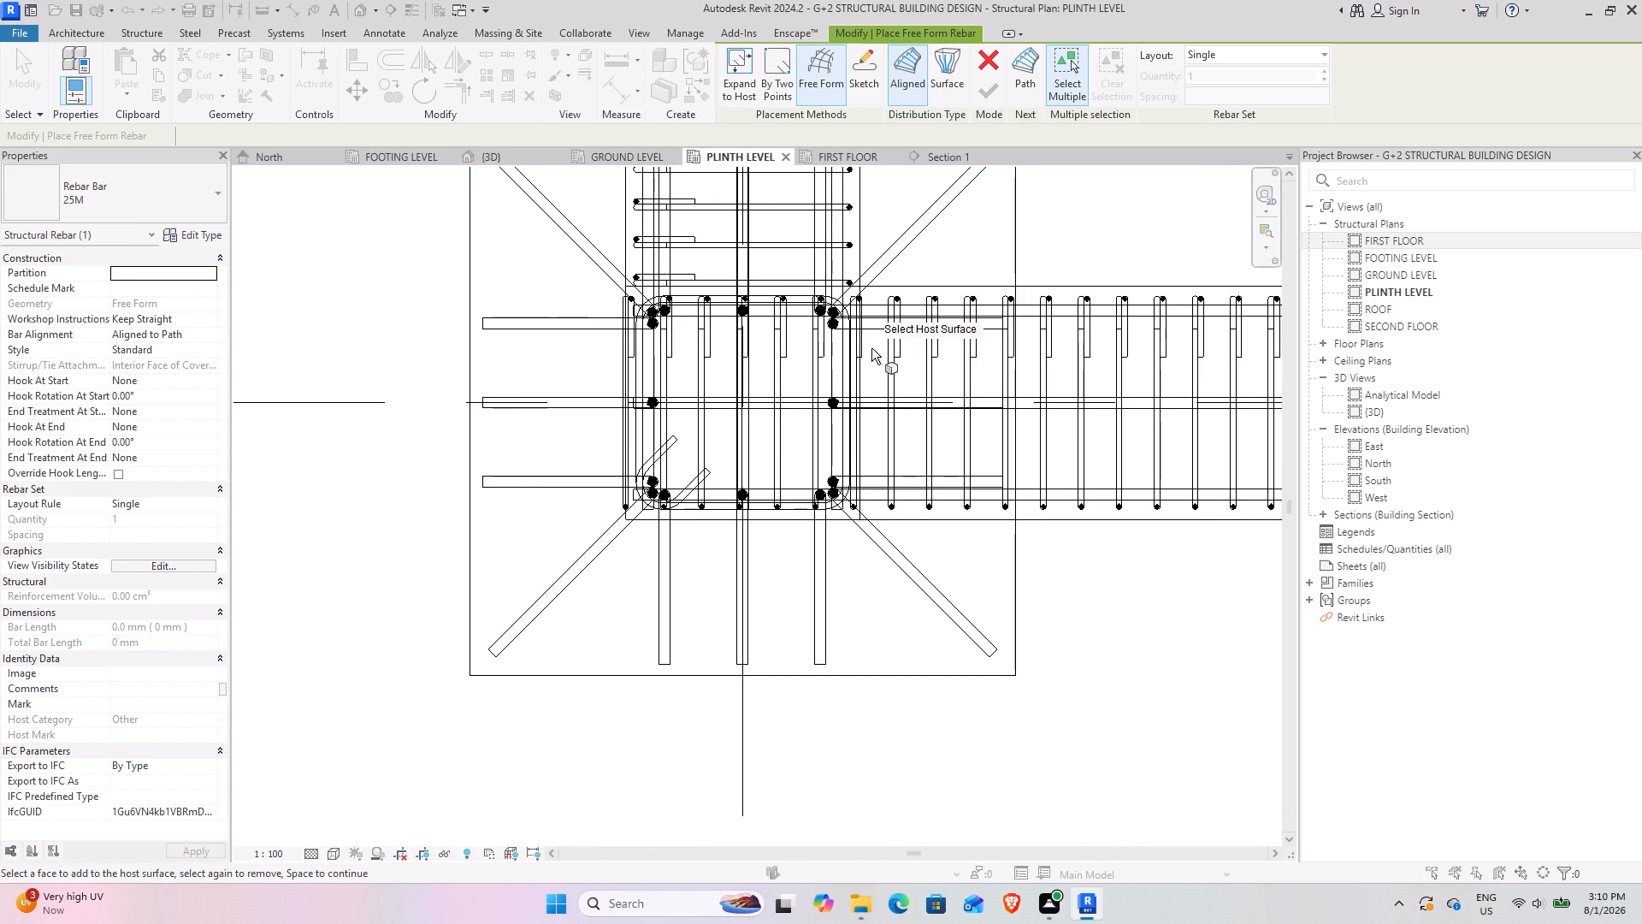
{"action": "middle_click_drag", "start_coordinate": [871, 348], "coordinate": [617, 500]}
{"action": "scroll", "coordinate": [558, 524], "scroll_direction": "up", "scroll_amount": 4}
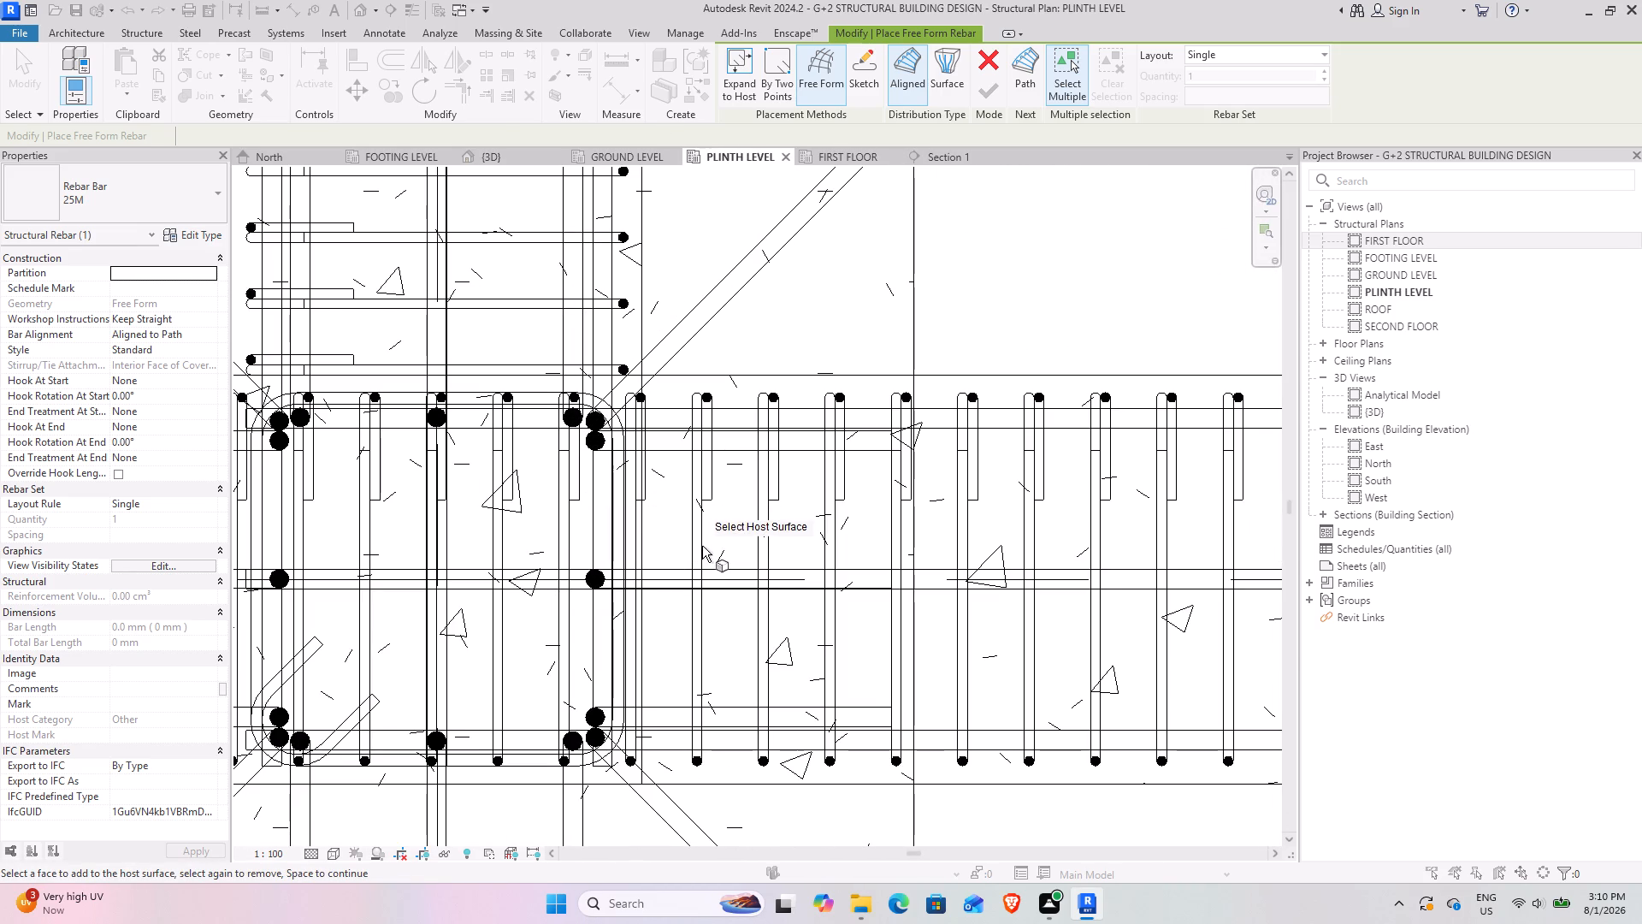
{"action": "key", "text": "Escape"}
{"action": "key", "text": "Escape"}
{"action": "key", "text": "Escape"}
{"action": "left_click", "coordinate": [704, 545]}
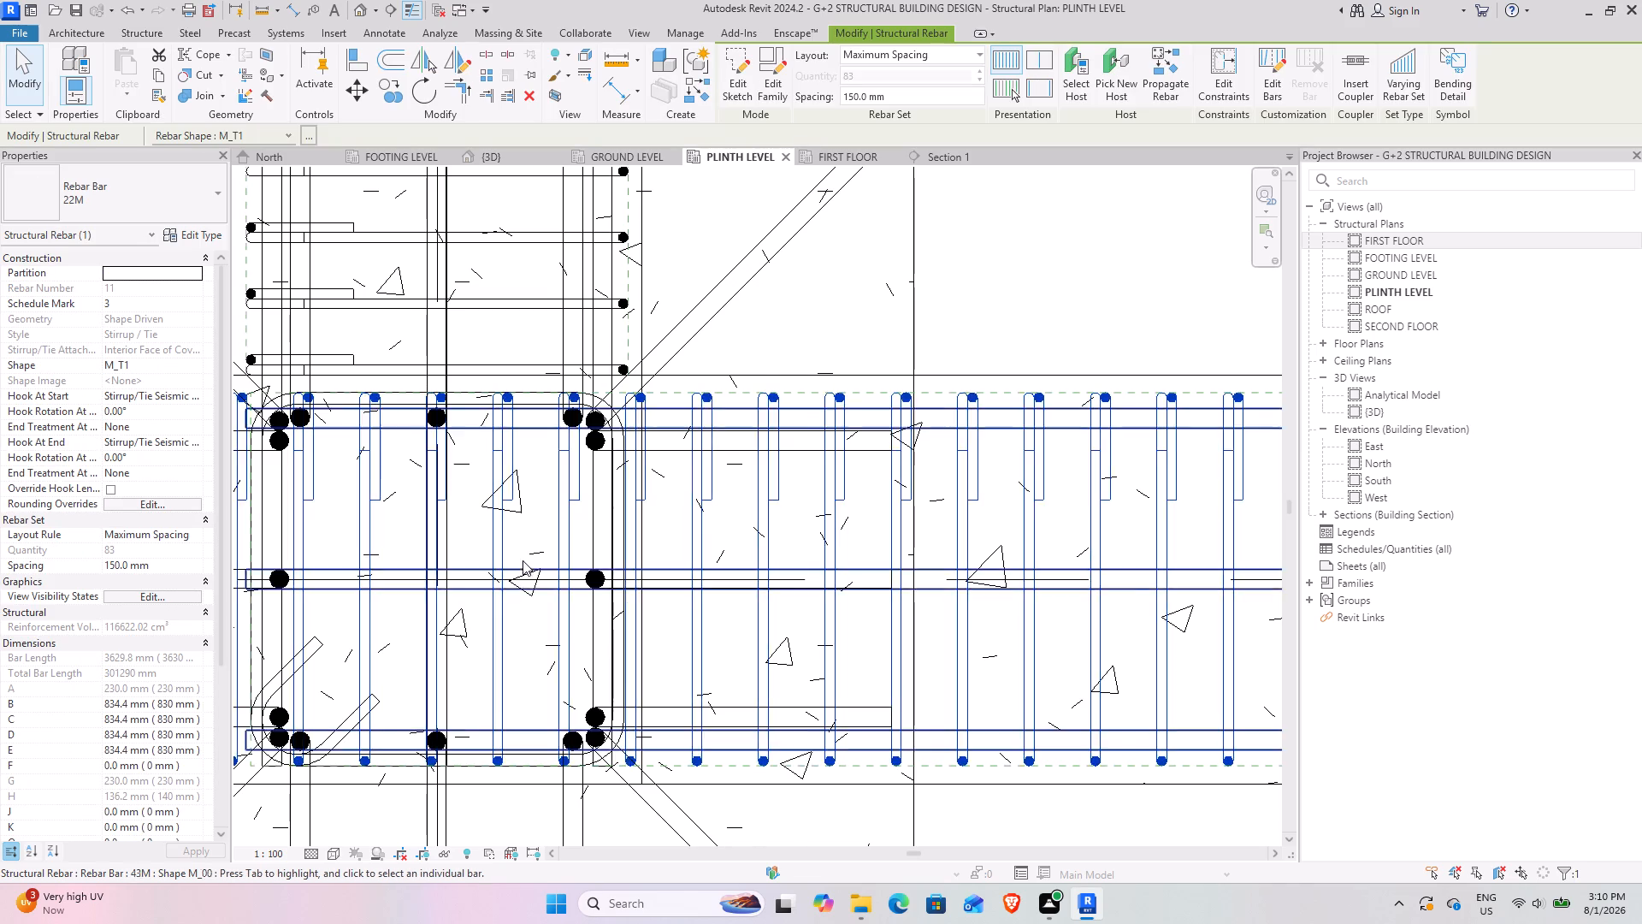
{"action": "scroll", "coordinate": [523, 549], "scroll_direction": "down", "scroll_amount": 3}
{"action": "left_click_drag", "start_coordinate": [336, 566], "coordinate": [395, 576]}
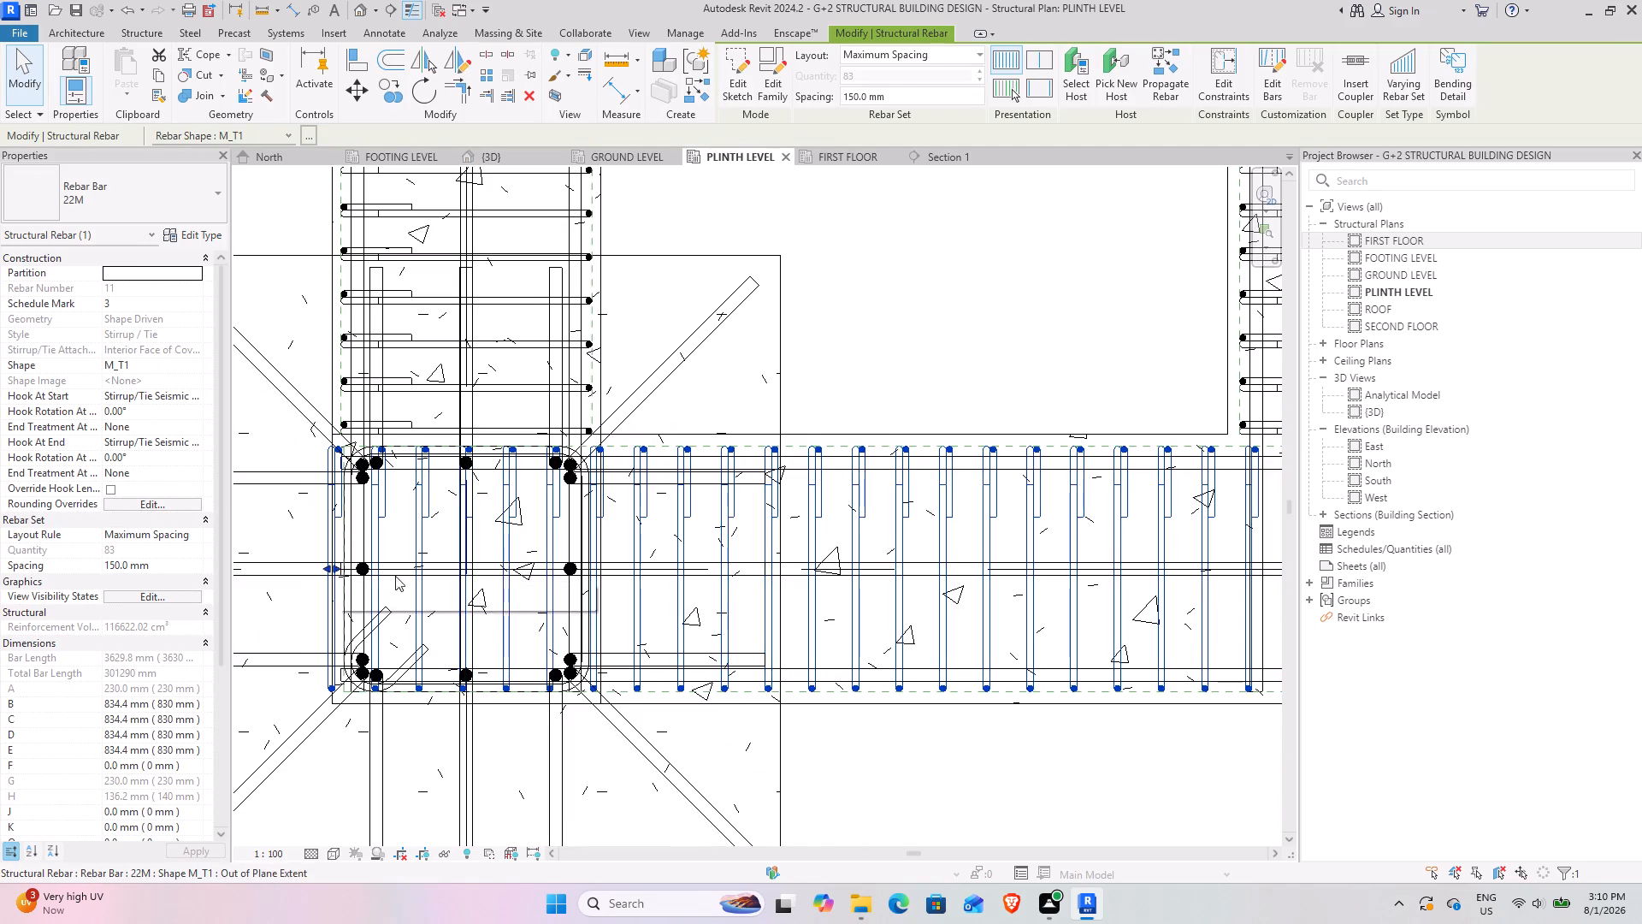
{"action": "left_click_drag", "start_coordinate": [395, 576], "coordinate": [599, 583]}
{"action": "scroll", "coordinate": [777, 453], "scroll_direction": "down", "scroll_amount": 4}
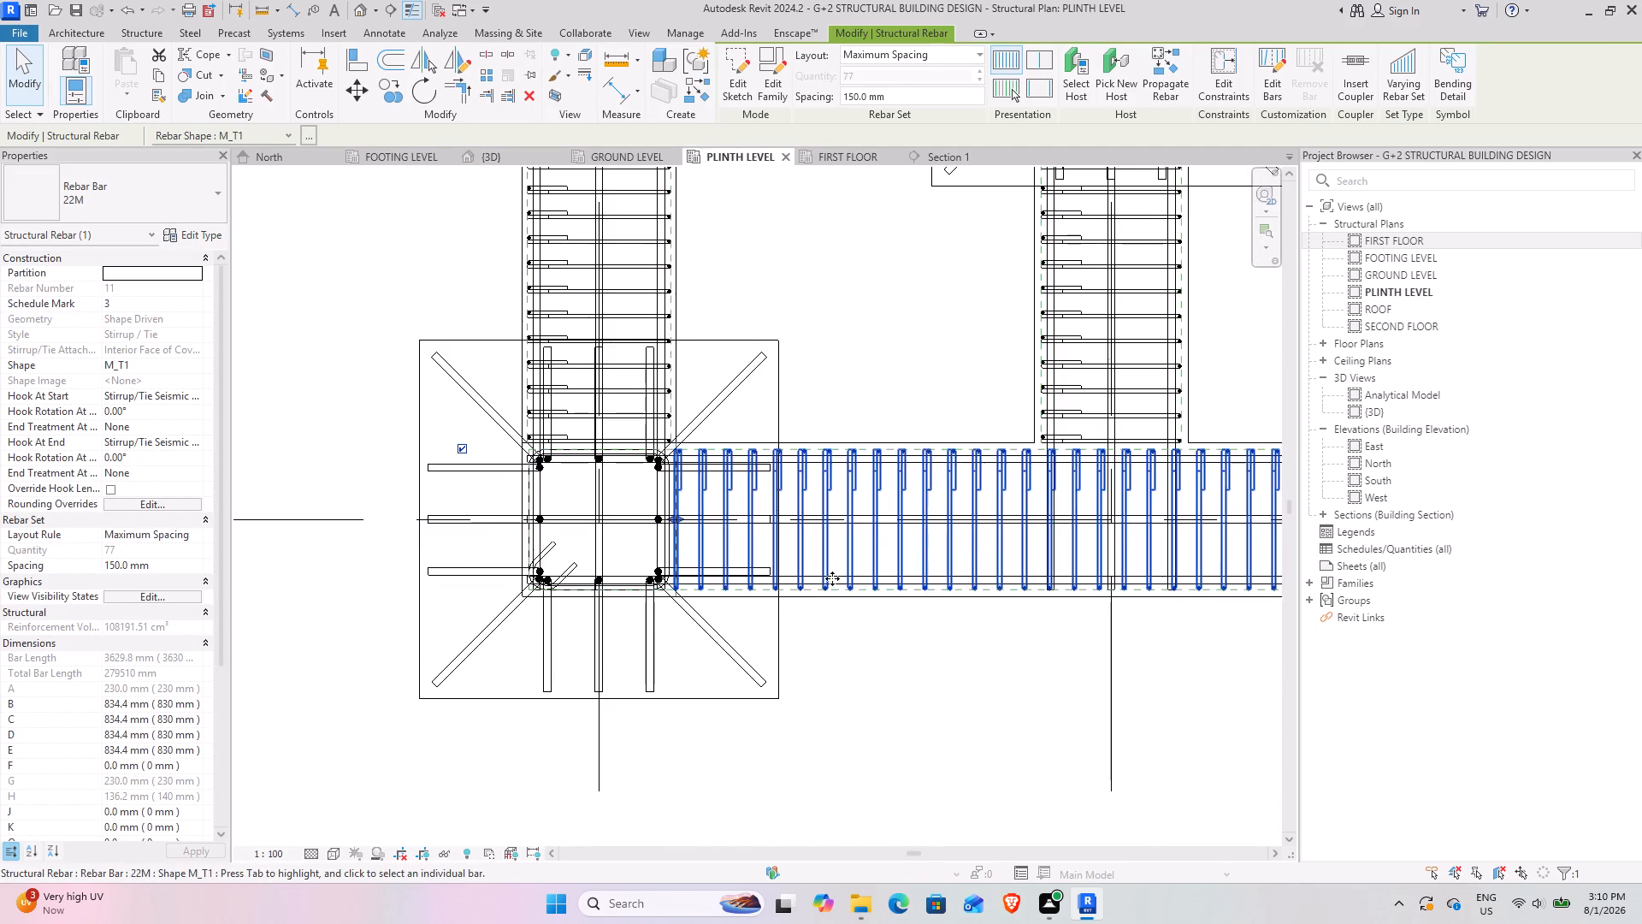
Examine the plinth-beam stirrups and column bars at the column junctions along grid 10 in the PLINTH LEVEL plan.
{"action": "middle_click_drag", "start_coordinate": [889, 573], "coordinate": [783, 619]}
{"action": "left_click", "coordinate": [856, 775]}
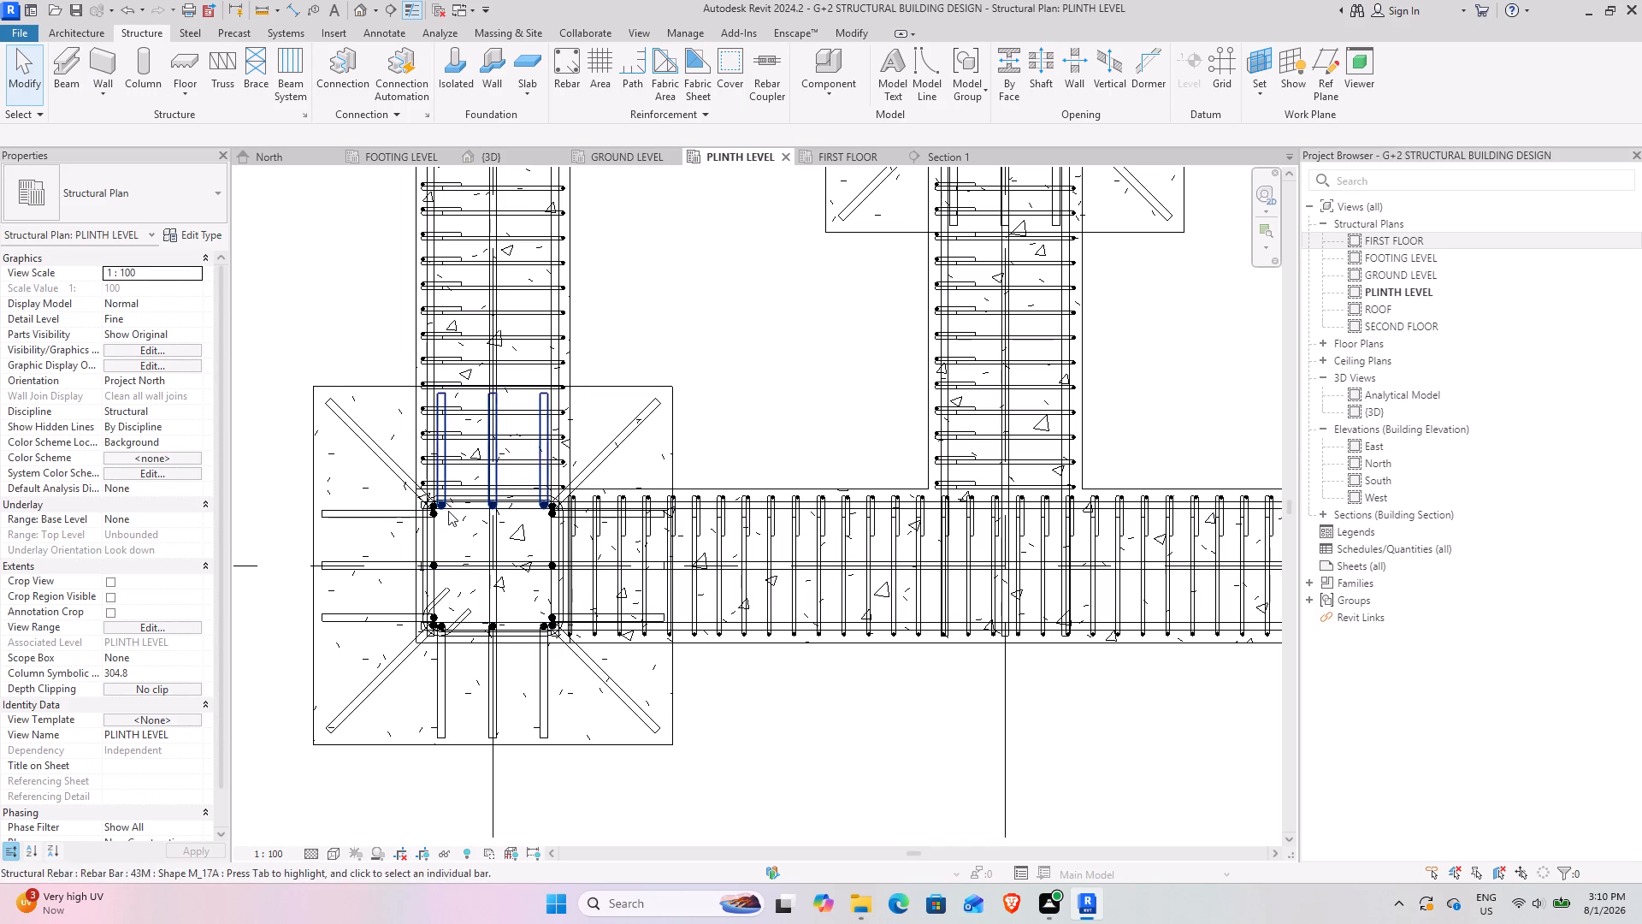
{"action": "scroll", "coordinate": [489, 511], "scroll_direction": "up", "scroll_amount": 7}
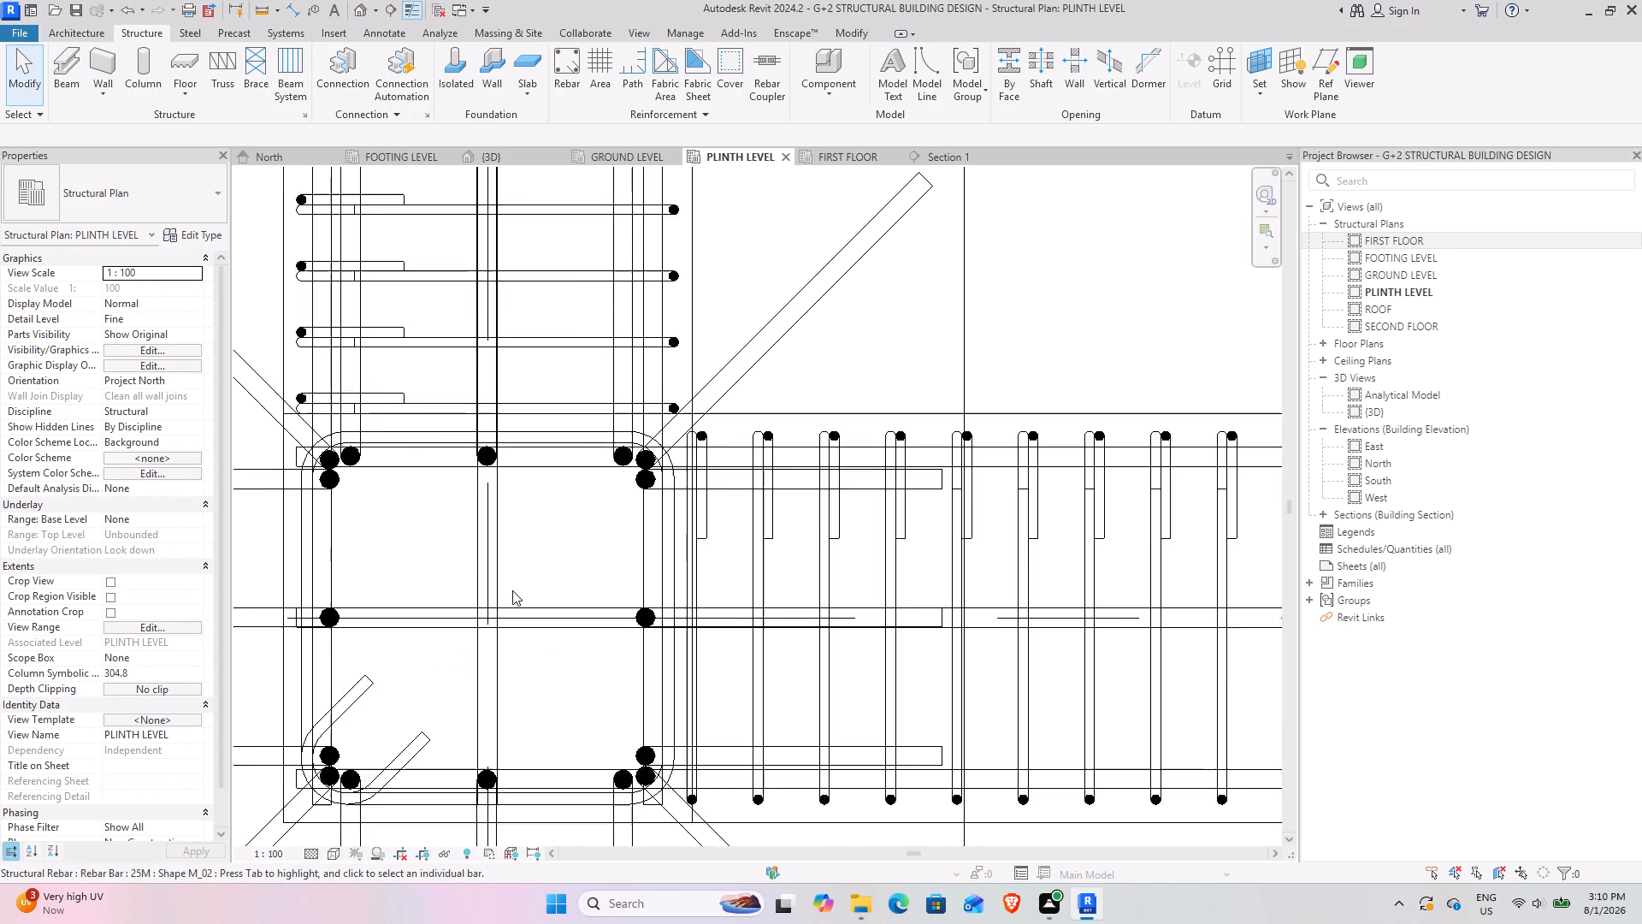
{"action": "middle_click_drag", "start_coordinate": [515, 590], "coordinate": [635, 512]}
{"action": "middle_click_drag", "start_coordinate": [615, 453], "coordinate": [594, 541]}
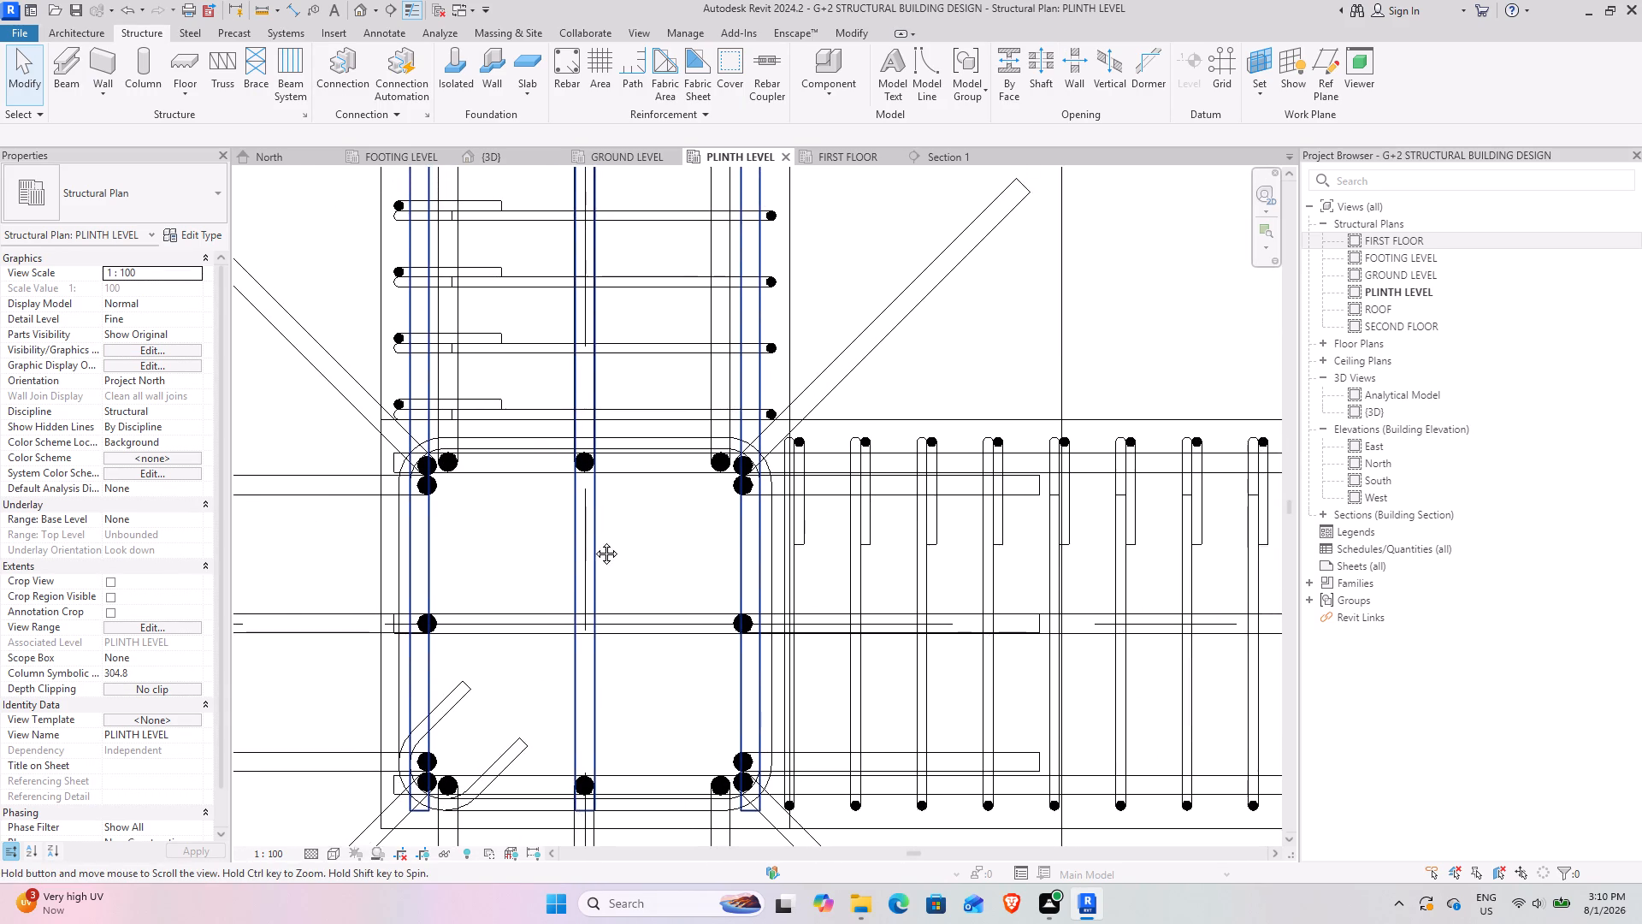
{"action": "middle_click_drag", "start_coordinate": [594, 541], "coordinate": [685, 494]}
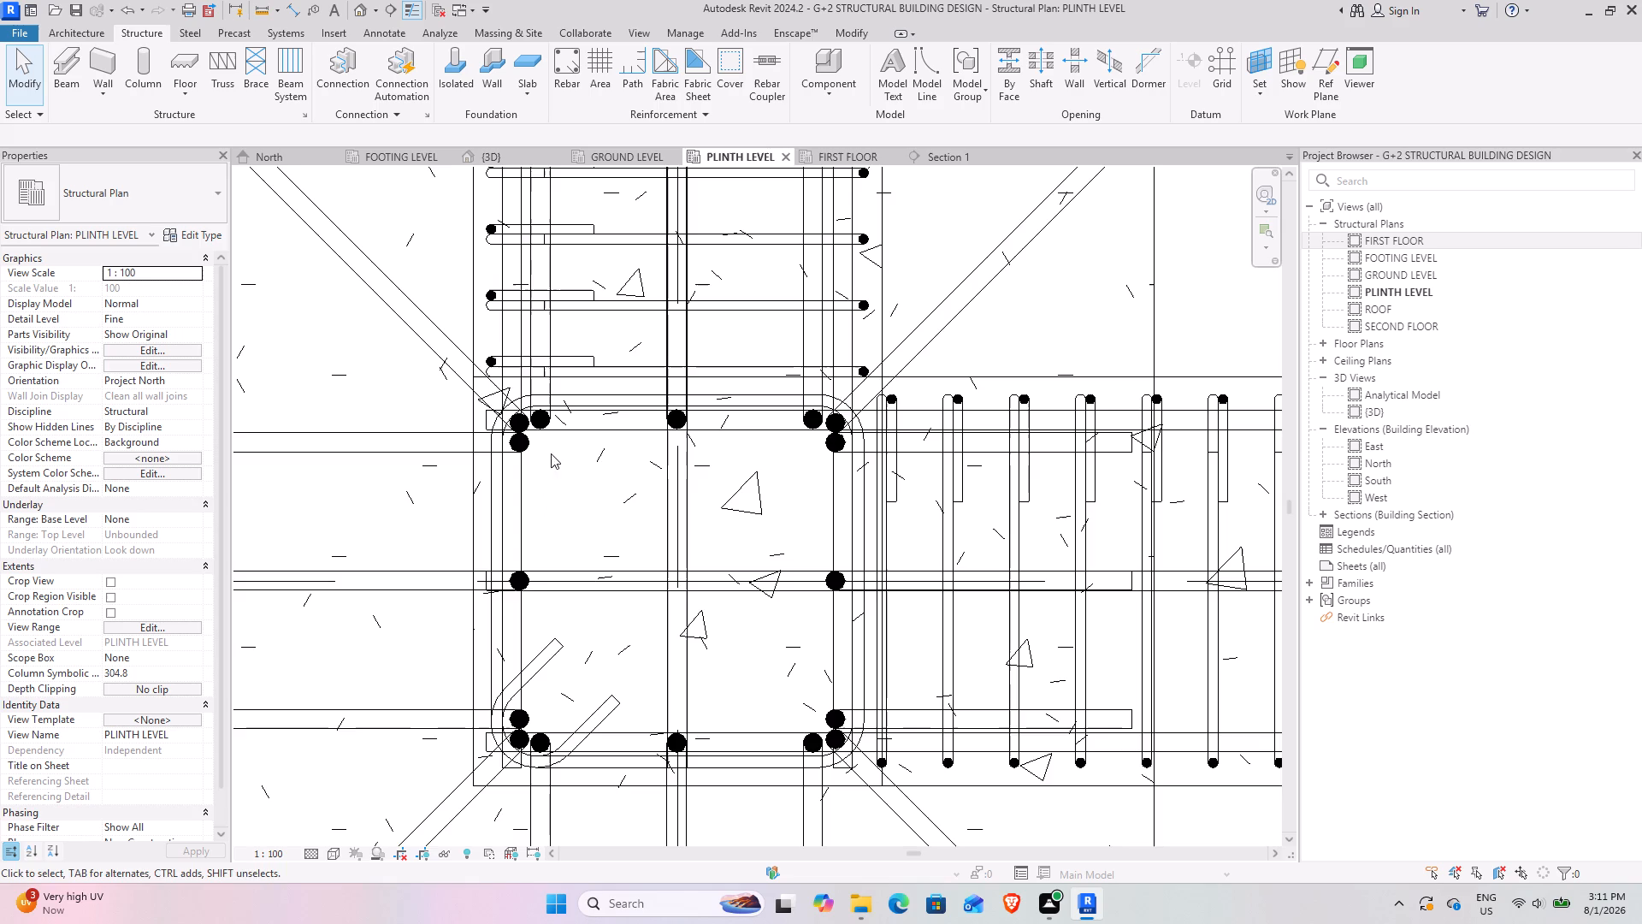
{"action": "scroll", "coordinate": [499, 435], "scroll_direction": "down", "scroll_amount": 4}
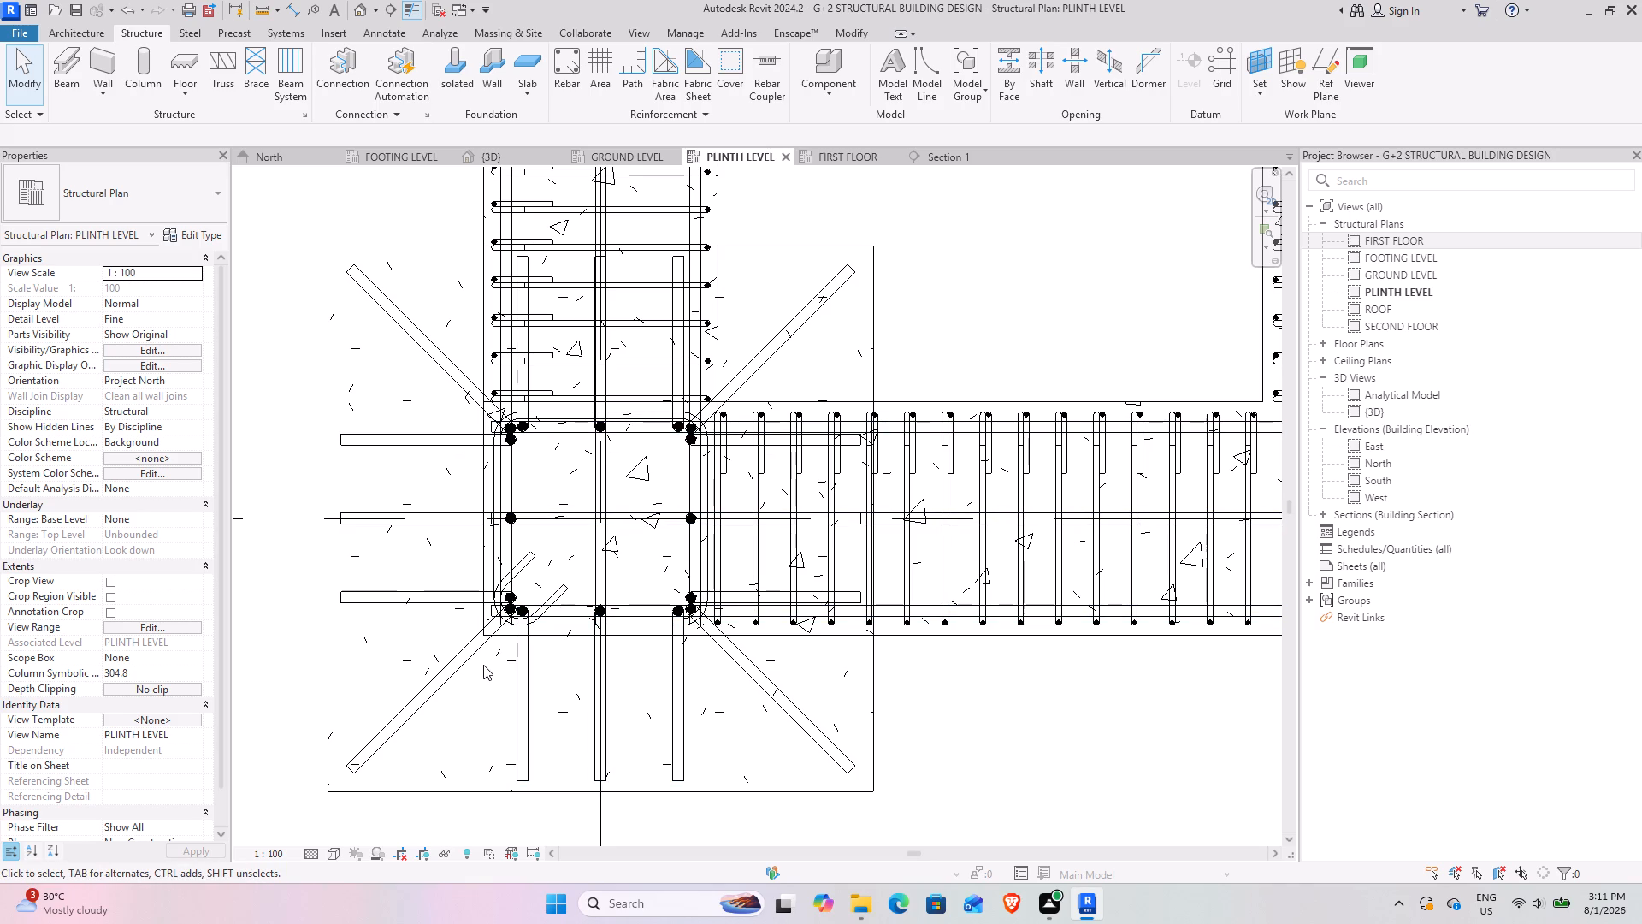
{"action": "scroll", "coordinate": [483, 665], "scroll_direction": "up", "scroll_amount": 7}
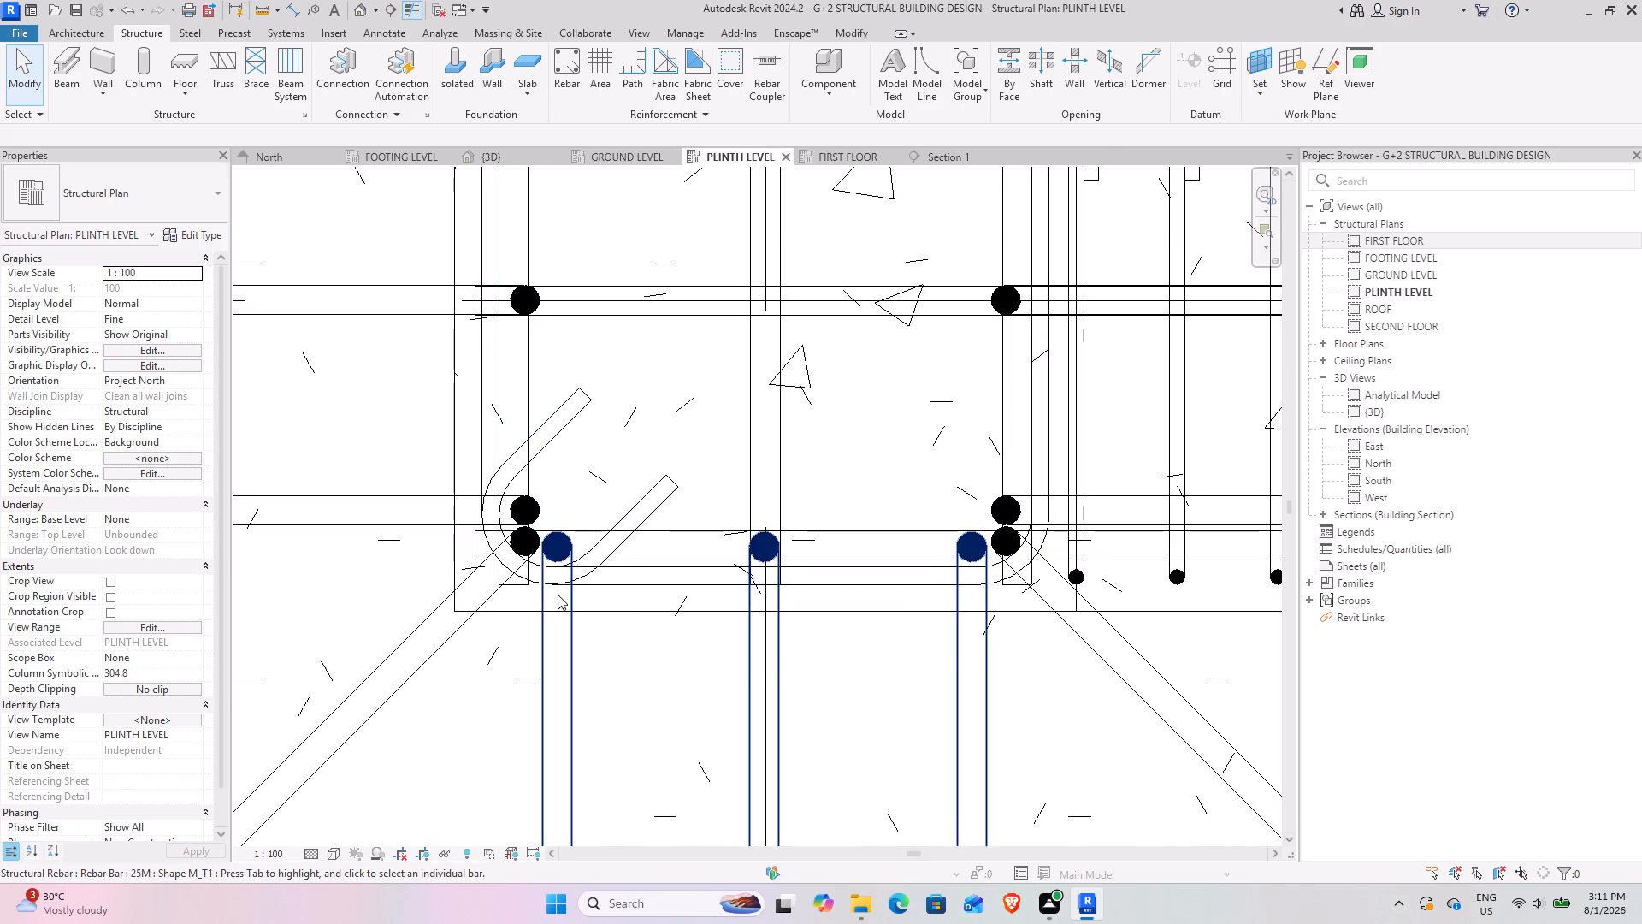
{"action": "scroll", "coordinate": [668, 549], "scroll_direction": "down", "scroll_amount": 4}
{"action": "scroll", "coordinate": [800, 496], "scroll_direction": "down", "scroll_amount": 4}
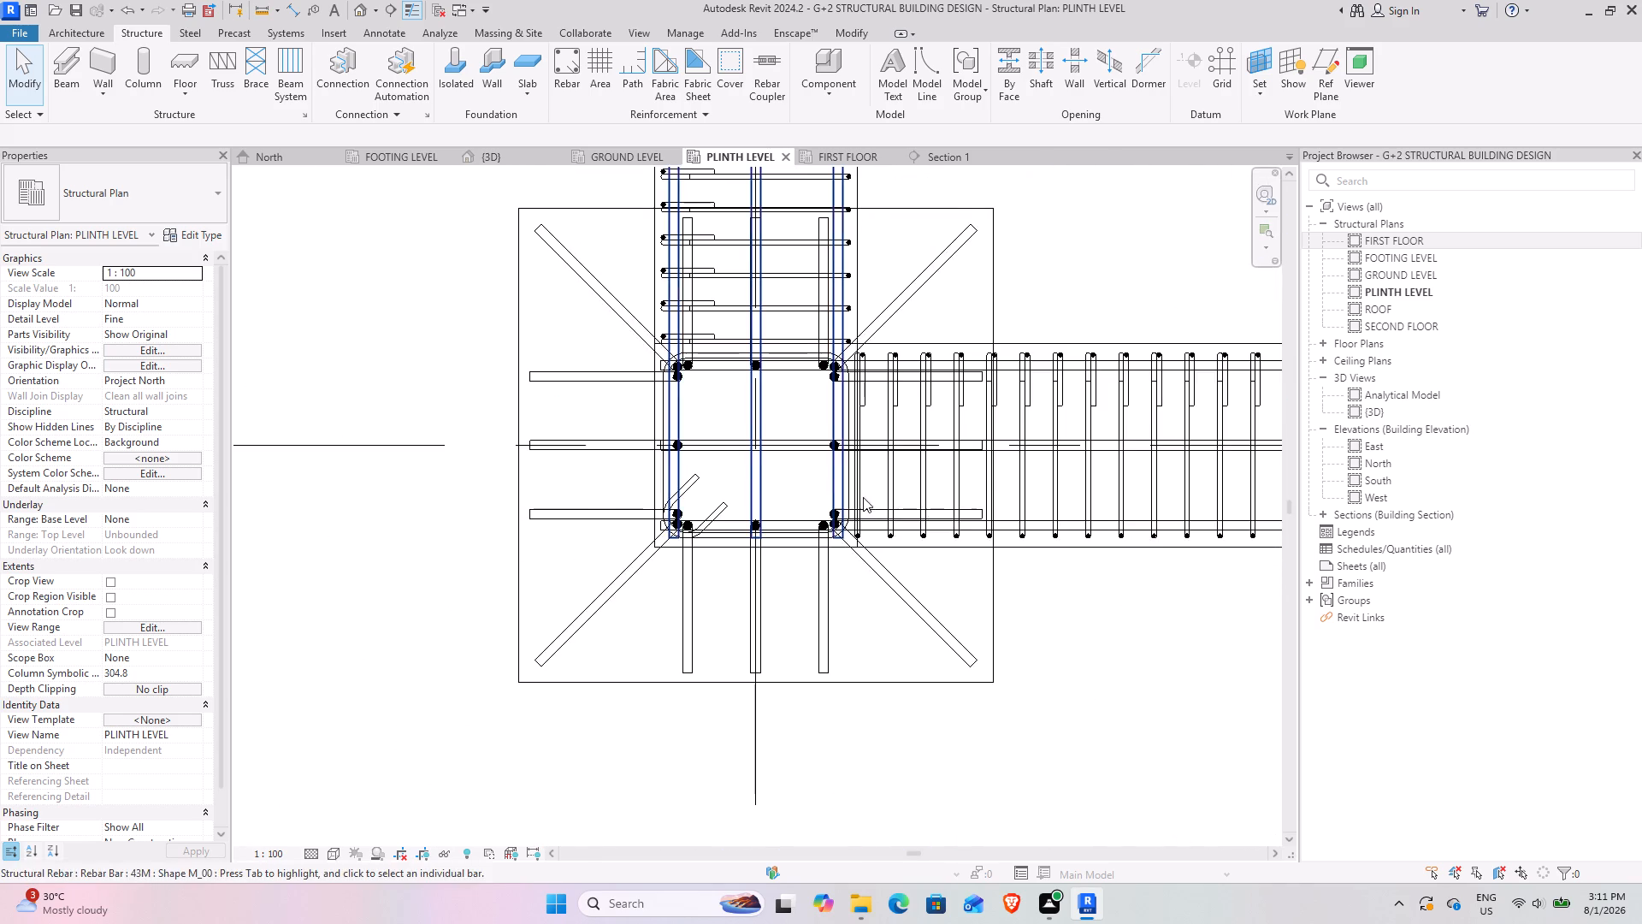
{"action": "middle_click_drag", "start_coordinate": [856, 498], "coordinate": [509, 633]}
{"action": "scroll", "coordinate": [547, 560], "scroll_direction": "down", "scroll_amount": 10}
{"action": "middle_click_drag", "start_coordinate": [854, 508], "coordinate": [717, 625]}
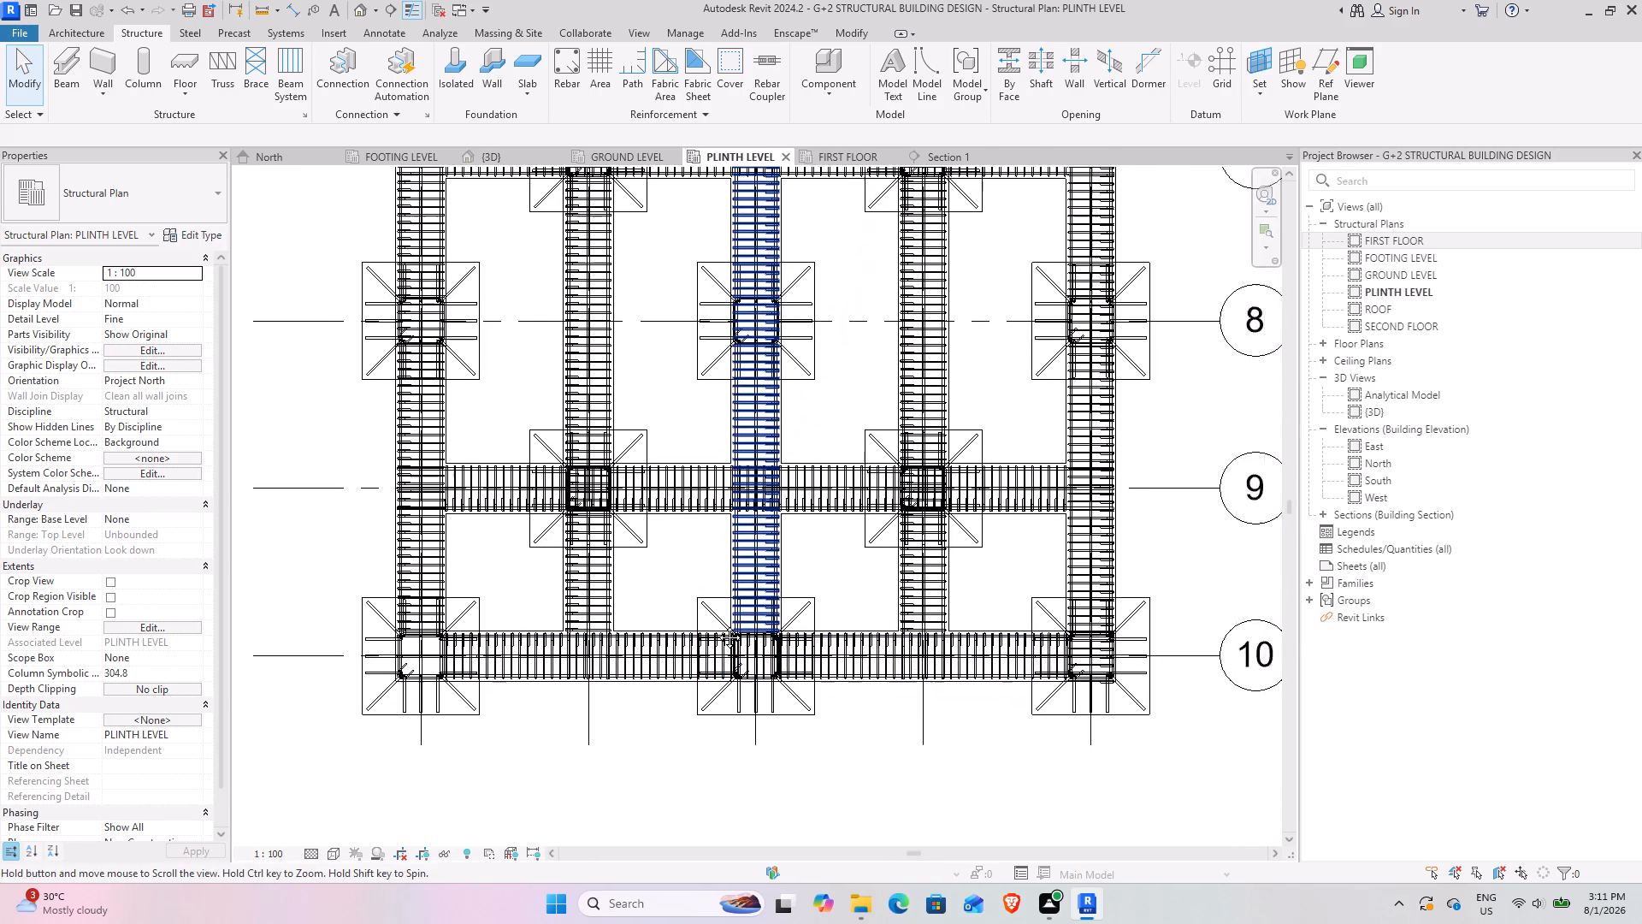
{"action": "middle_click_drag", "start_coordinate": [717, 625], "coordinate": [701, 638]}
{"action": "scroll", "coordinate": [759, 689], "scroll_direction": "up", "scroll_amount": 9}
{"action": "middle_click_drag", "start_coordinate": [907, 690], "coordinate": [849, 689]}
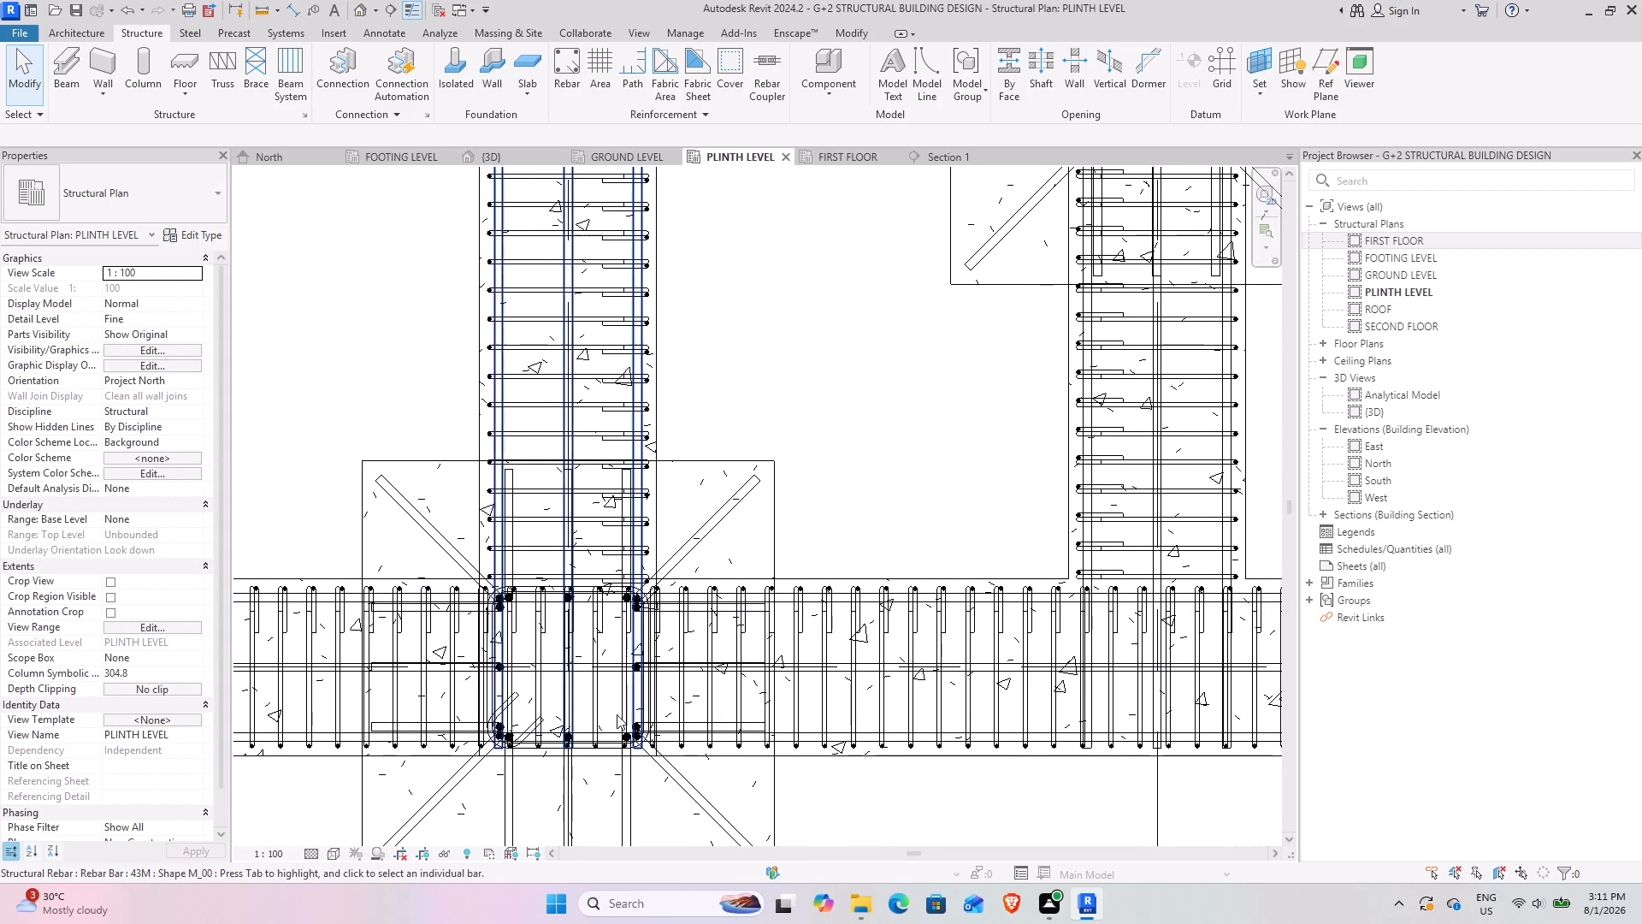
{"action": "middle_click_drag", "start_coordinate": [742, 734], "coordinate": [676, 543]}
{"action": "scroll", "coordinate": [676, 543], "scroll_direction": "down", "scroll_amount": 8}
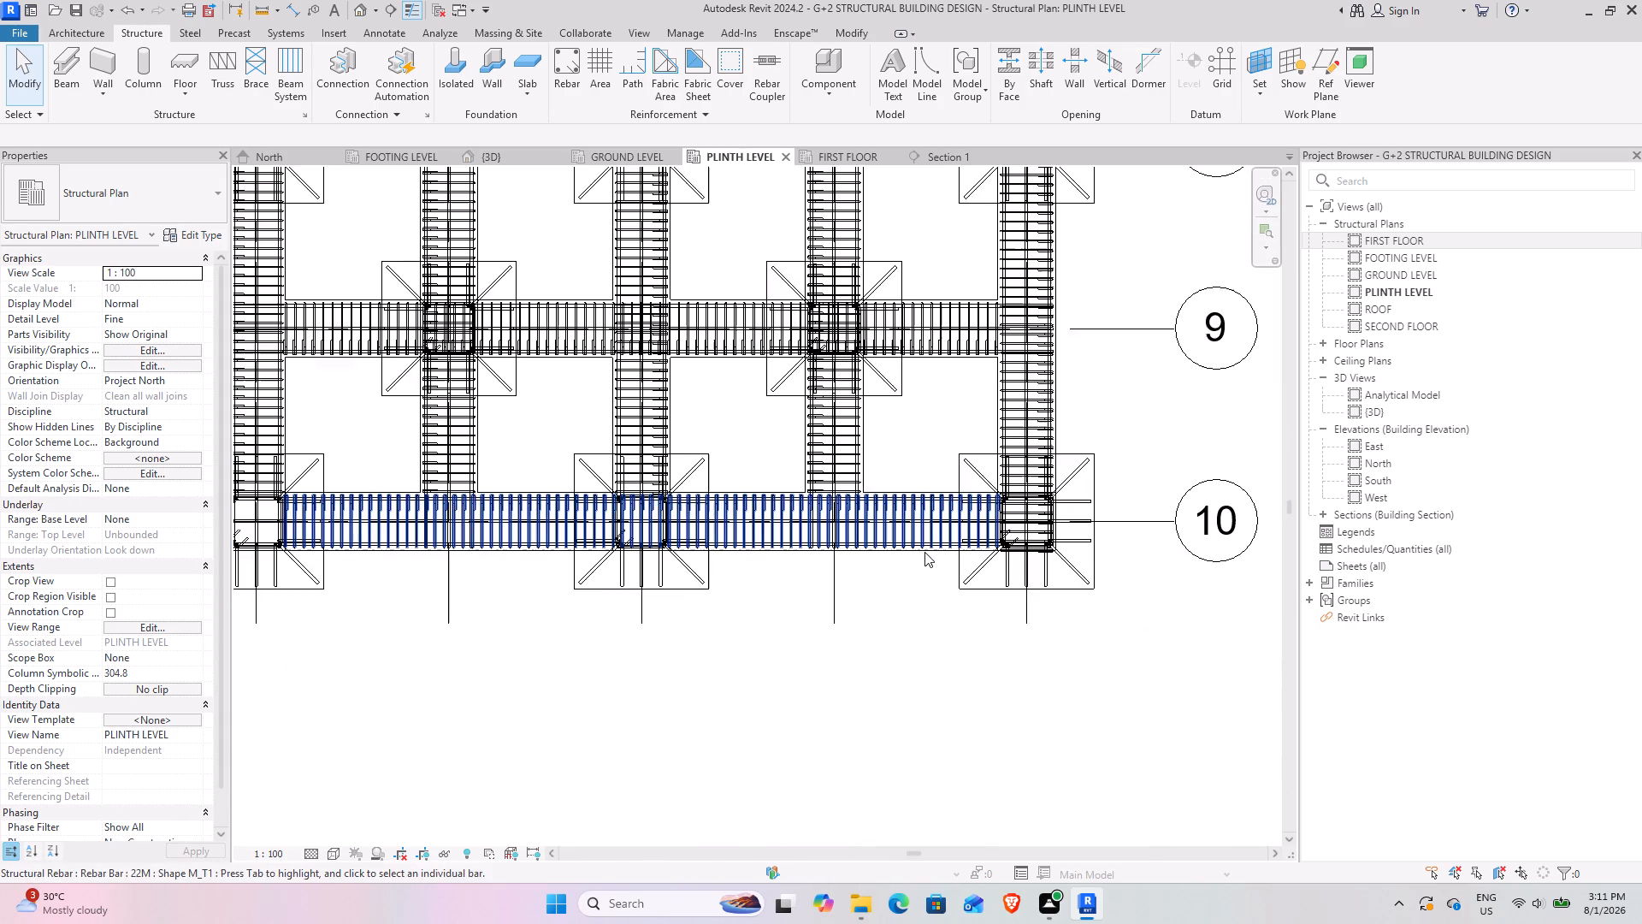
Pull the grid 6 beam's 22M stirrup set back so it ends at the inner face of the grid 5 corner column.
{"action": "middle_click_drag", "start_coordinate": [925, 552], "coordinate": [566, 762]}
{"action": "middle_click_drag", "start_coordinate": [647, 298], "coordinate": [725, 720]}
{"action": "middle_click_drag", "start_coordinate": [683, 495], "coordinate": [724, 484]}
{"action": "scroll", "coordinate": [789, 343], "scroll_direction": "up", "scroll_amount": 12}
{"action": "left_click", "coordinate": [801, 515]}
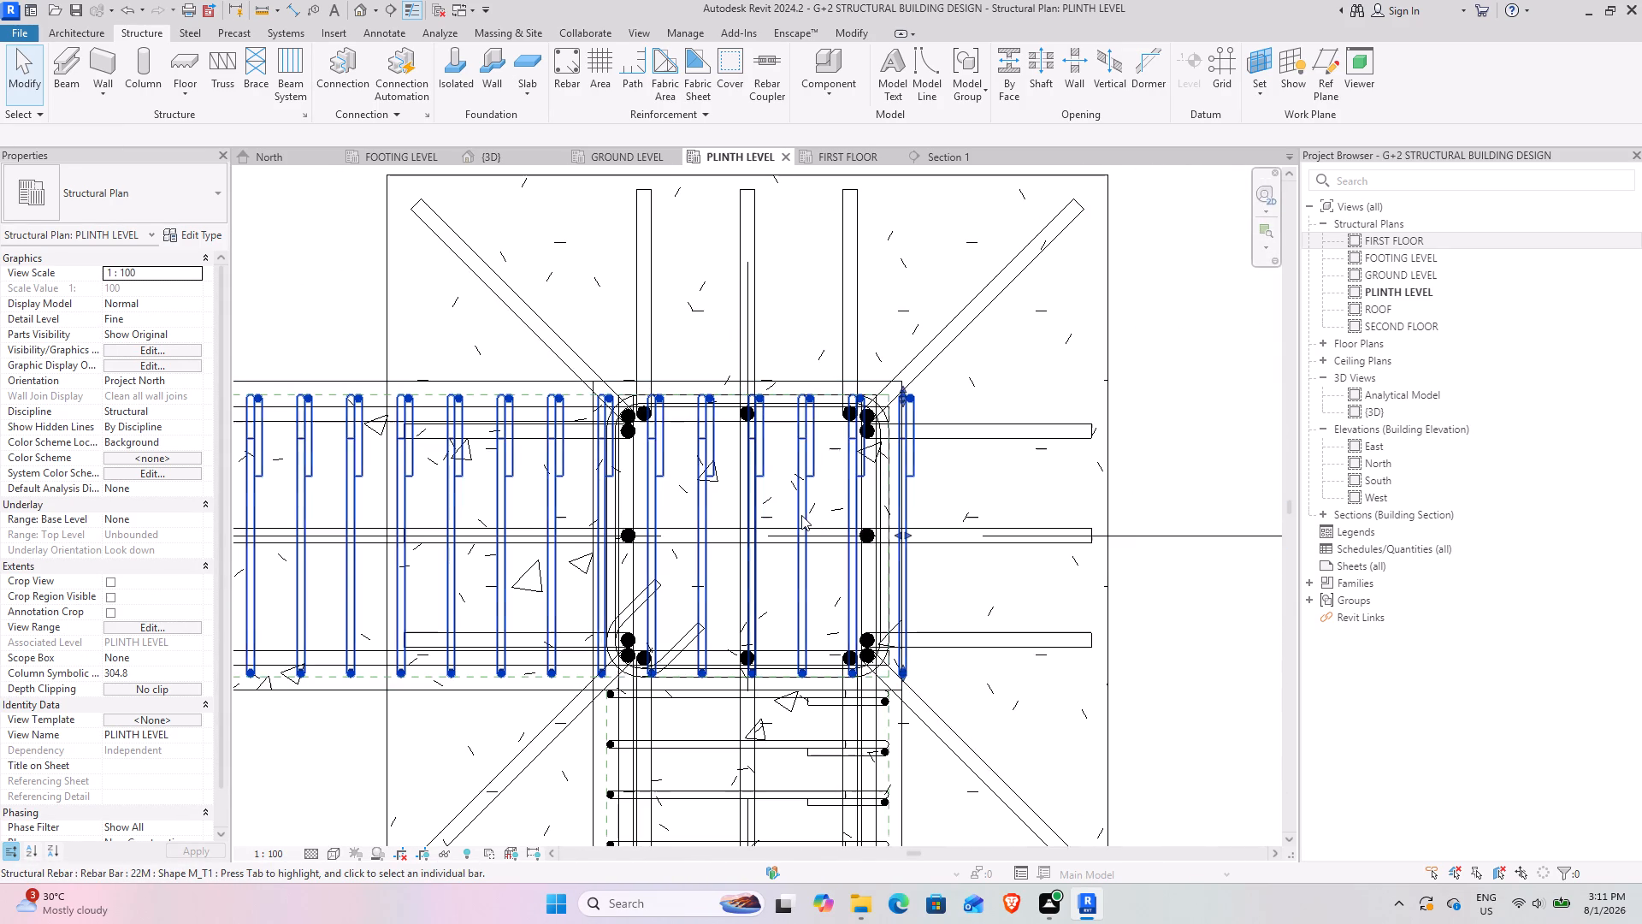
{"action": "left_click_drag", "start_coordinate": [909, 537], "coordinate": [594, 553]}
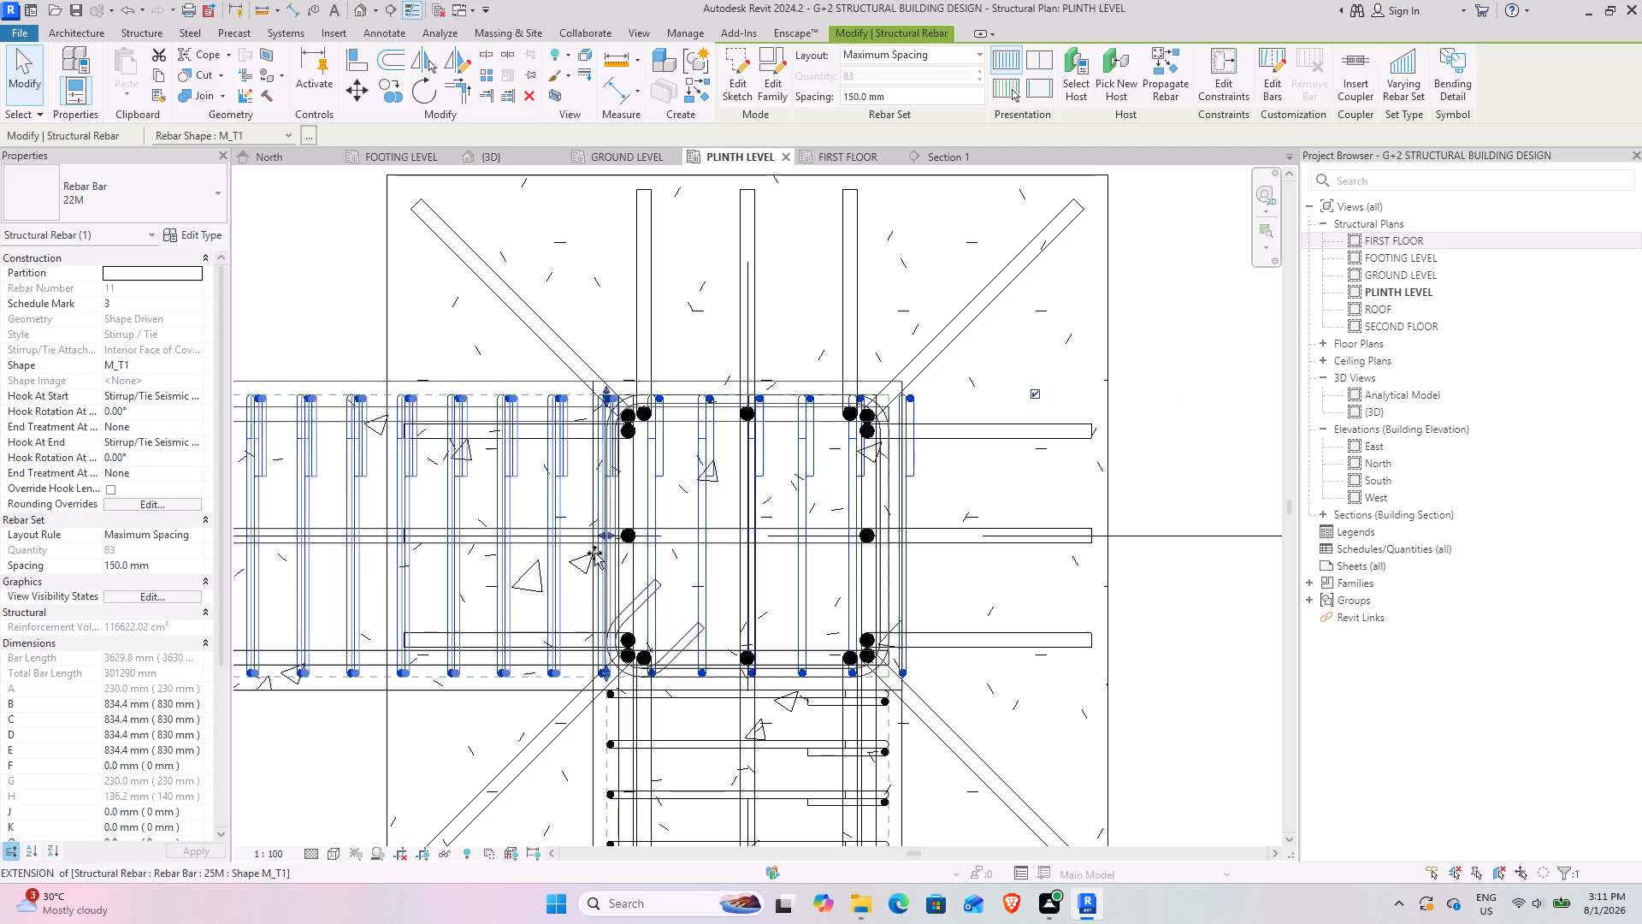
{"action": "left_click_drag", "start_coordinate": [594, 553], "coordinate": [600, 552]}
Examine the stirrups at the PLINTH LEVEL beam and column junctions and the ties of the grid 1/6 column in the FIRST FLOOR plan.
{"action": "scroll", "coordinate": [739, 597], "scroll_direction": "down", "scroll_amount": 1}
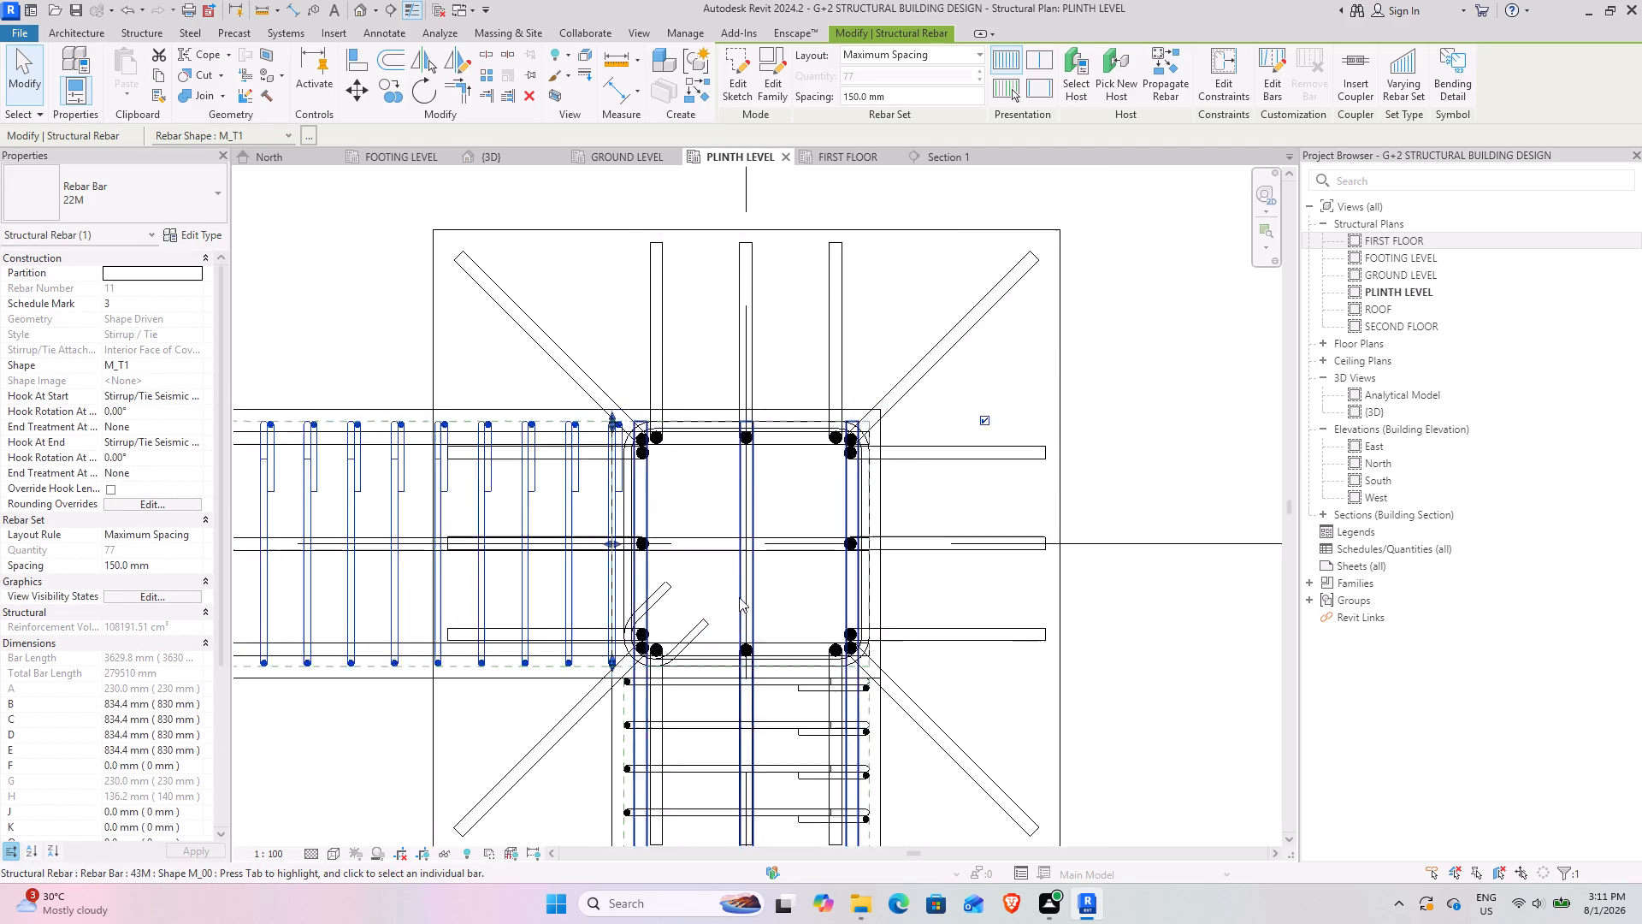
{"action": "scroll", "coordinate": [739, 597], "scroll_direction": "down", "scroll_amount": 12}
{"action": "middle_click_drag", "start_coordinate": [611, 615], "coordinate": [1038, 525]}
{"action": "middle_click_drag", "start_coordinate": [538, 521], "coordinate": [575, 509]}
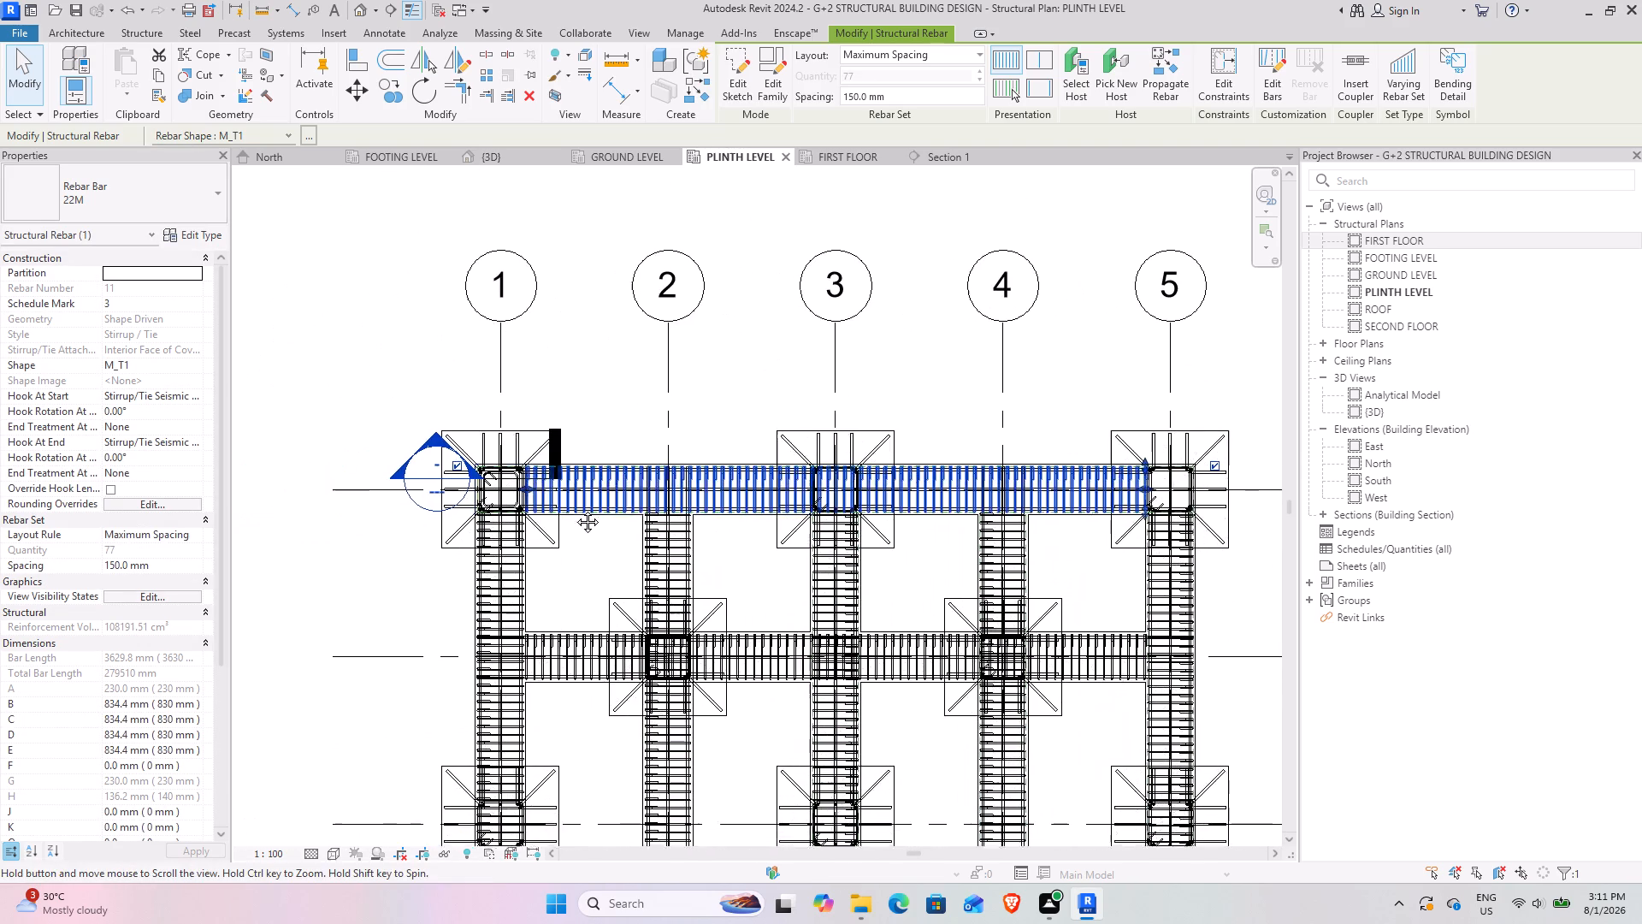
{"action": "middle_click_drag", "start_coordinate": [575, 509], "coordinate": [601, 240]}
{"action": "scroll", "coordinate": [769, 323], "scroll_direction": "up", "scroll_amount": 9}
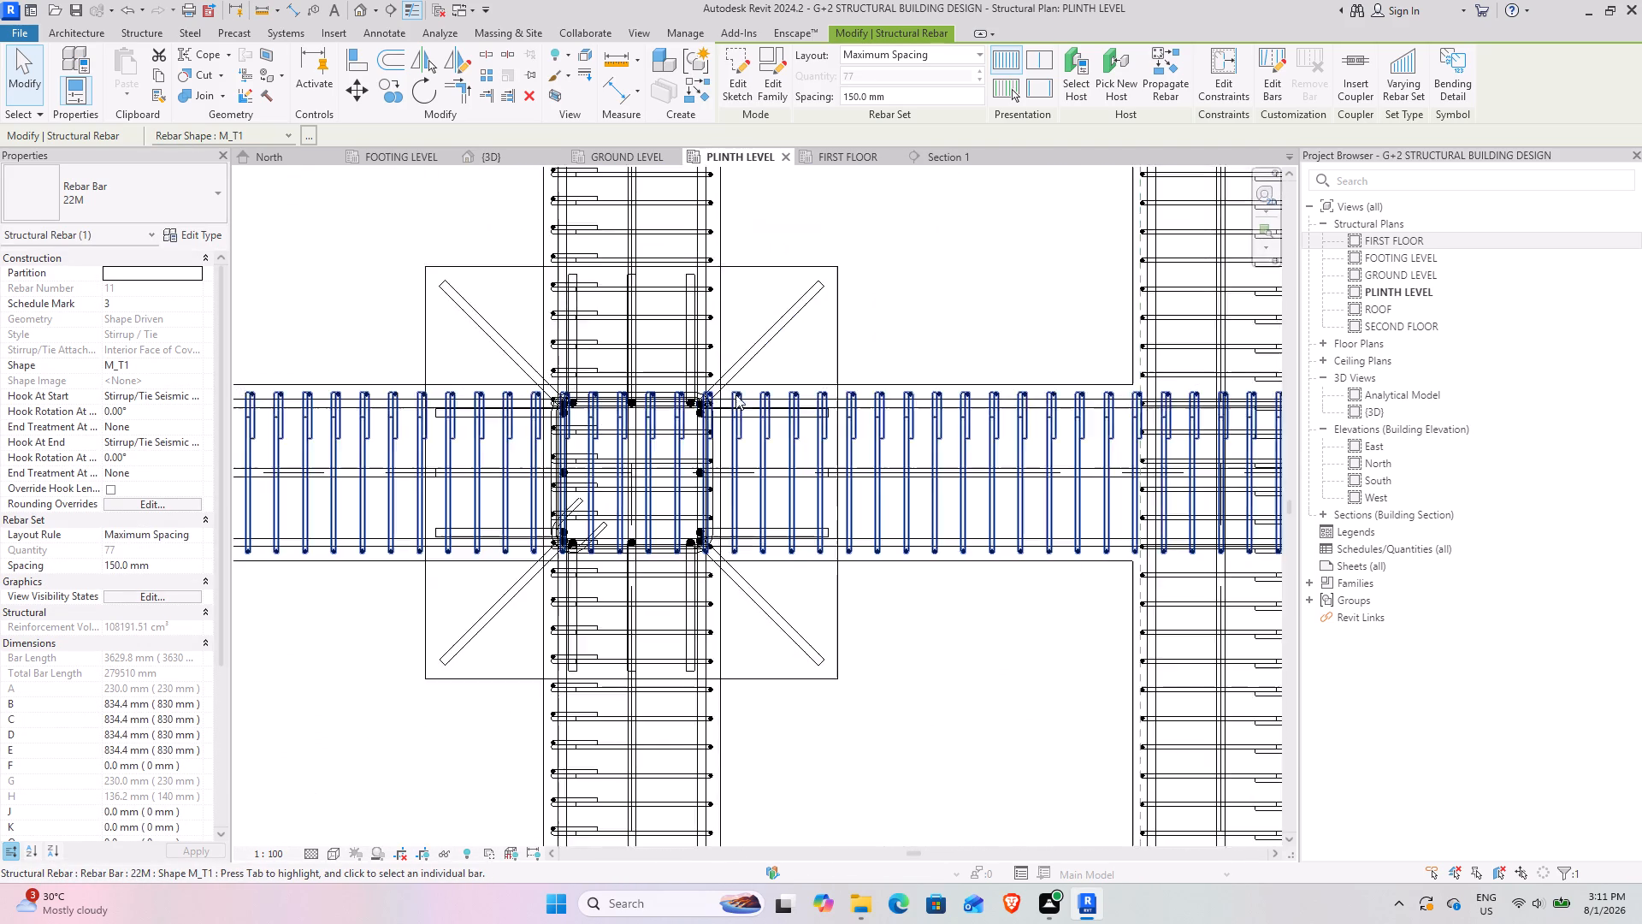
{"action": "scroll", "coordinate": [722, 401], "scroll_direction": "up", "scroll_amount": 4}
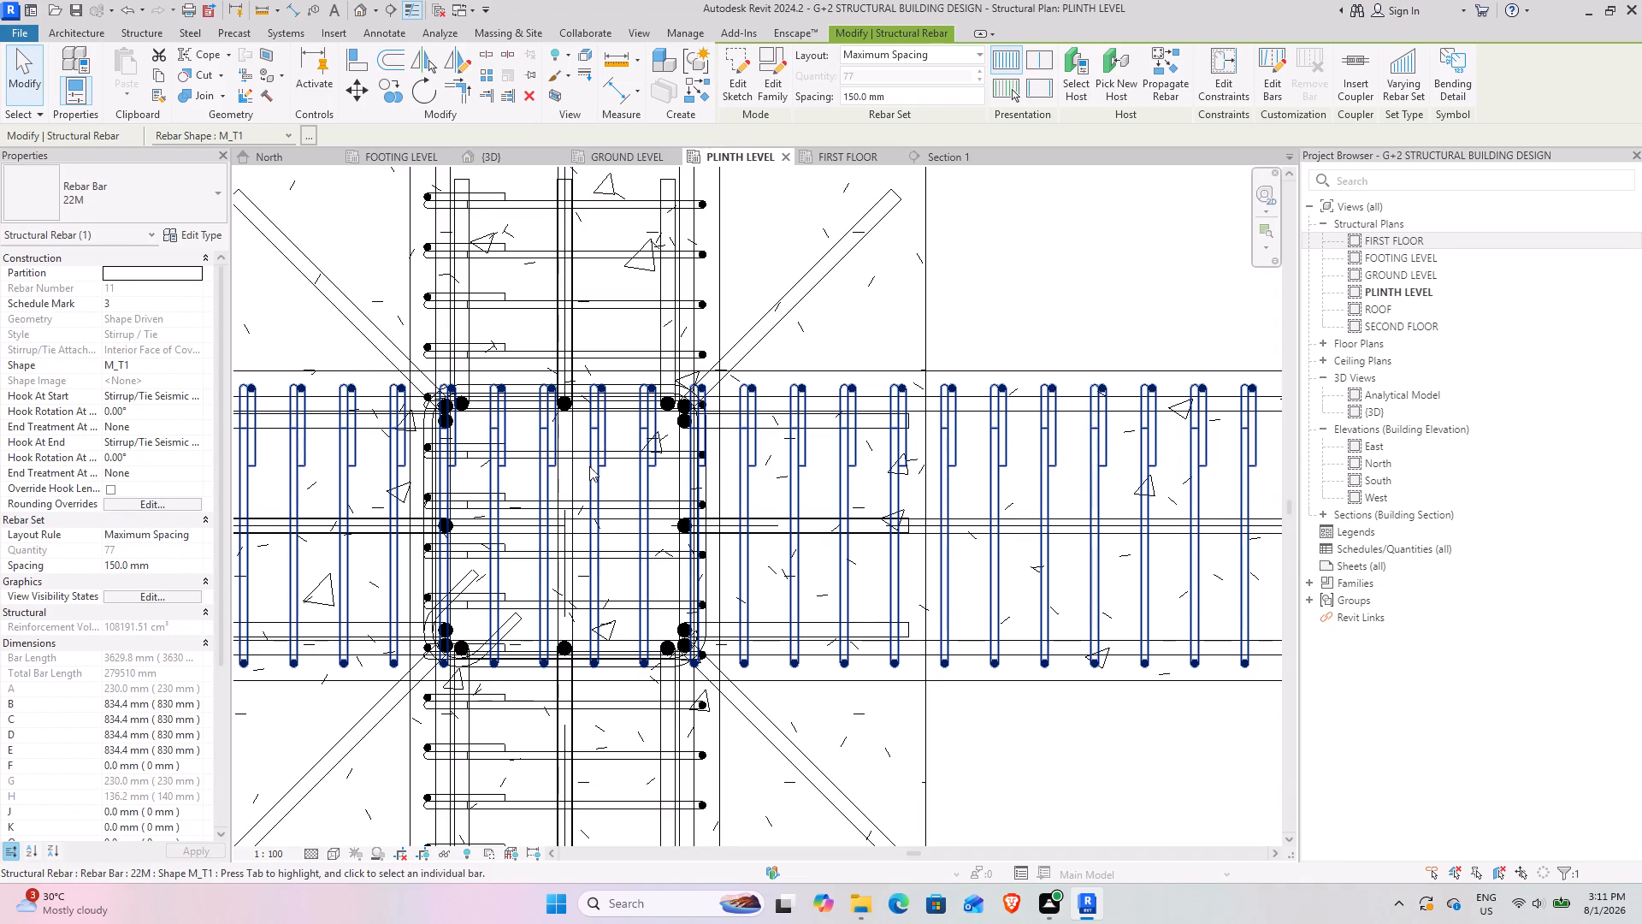
{"action": "scroll", "coordinate": [589, 466], "scroll_direction": "down", "scroll_amount": 4}
{"action": "middle_click_drag", "start_coordinate": [662, 569], "coordinate": [537, 500]}
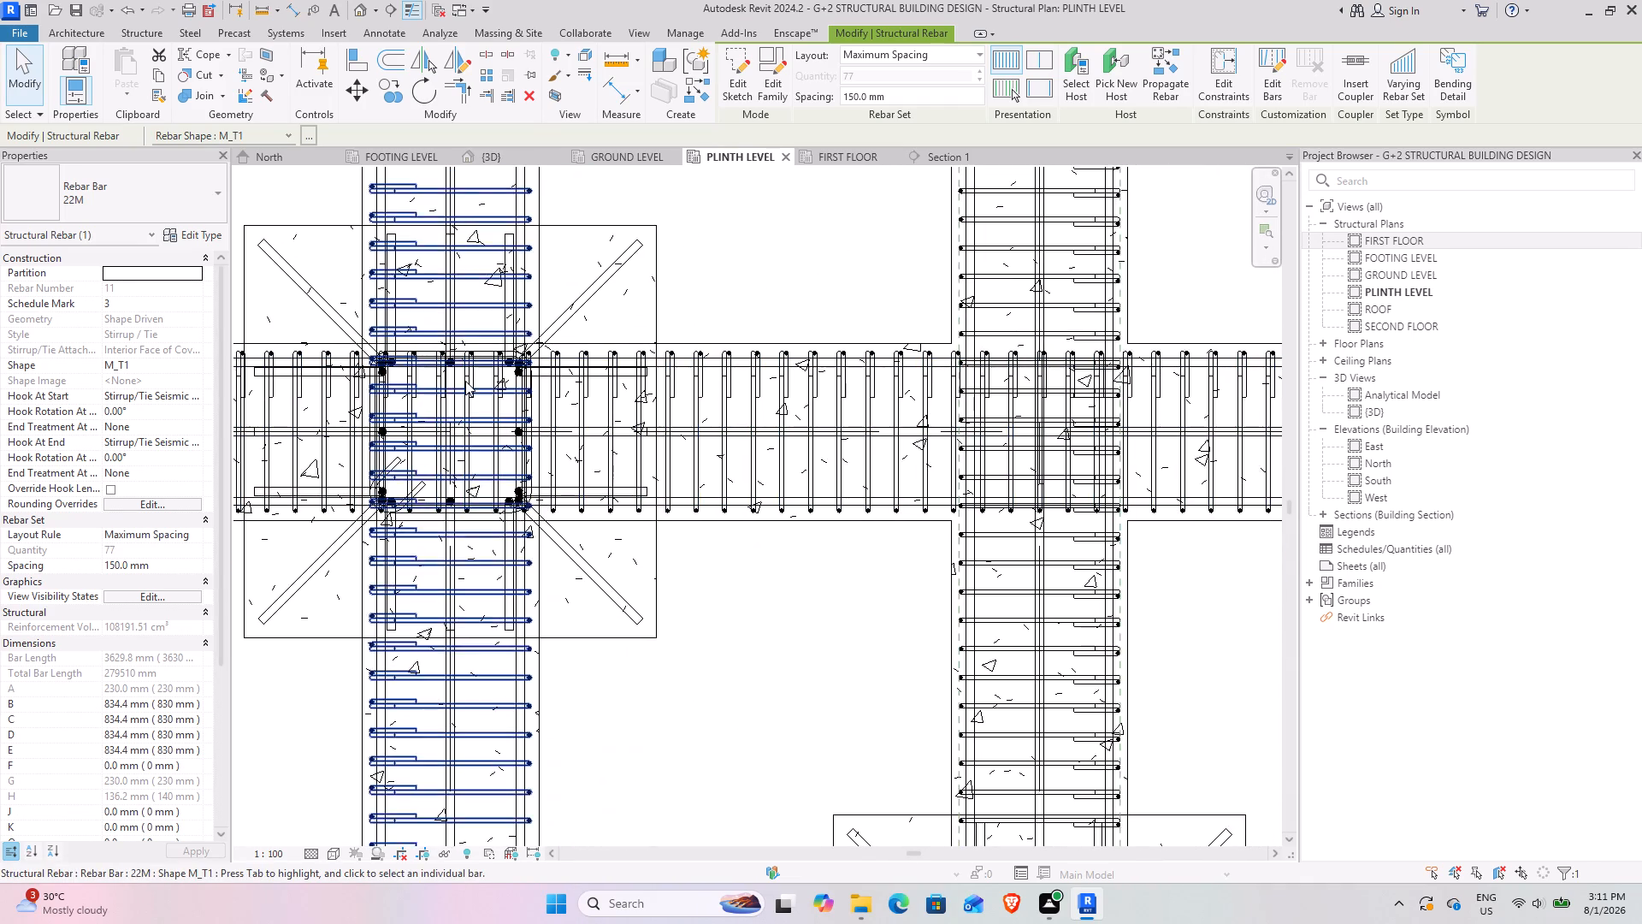
{"action": "scroll", "coordinate": [468, 377], "scroll_direction": "up", "scroll_amount": 3}
{"action": "scroll", "coordinate": [560, 412], "scroll_direction": "down", "scroll_amount": 8}
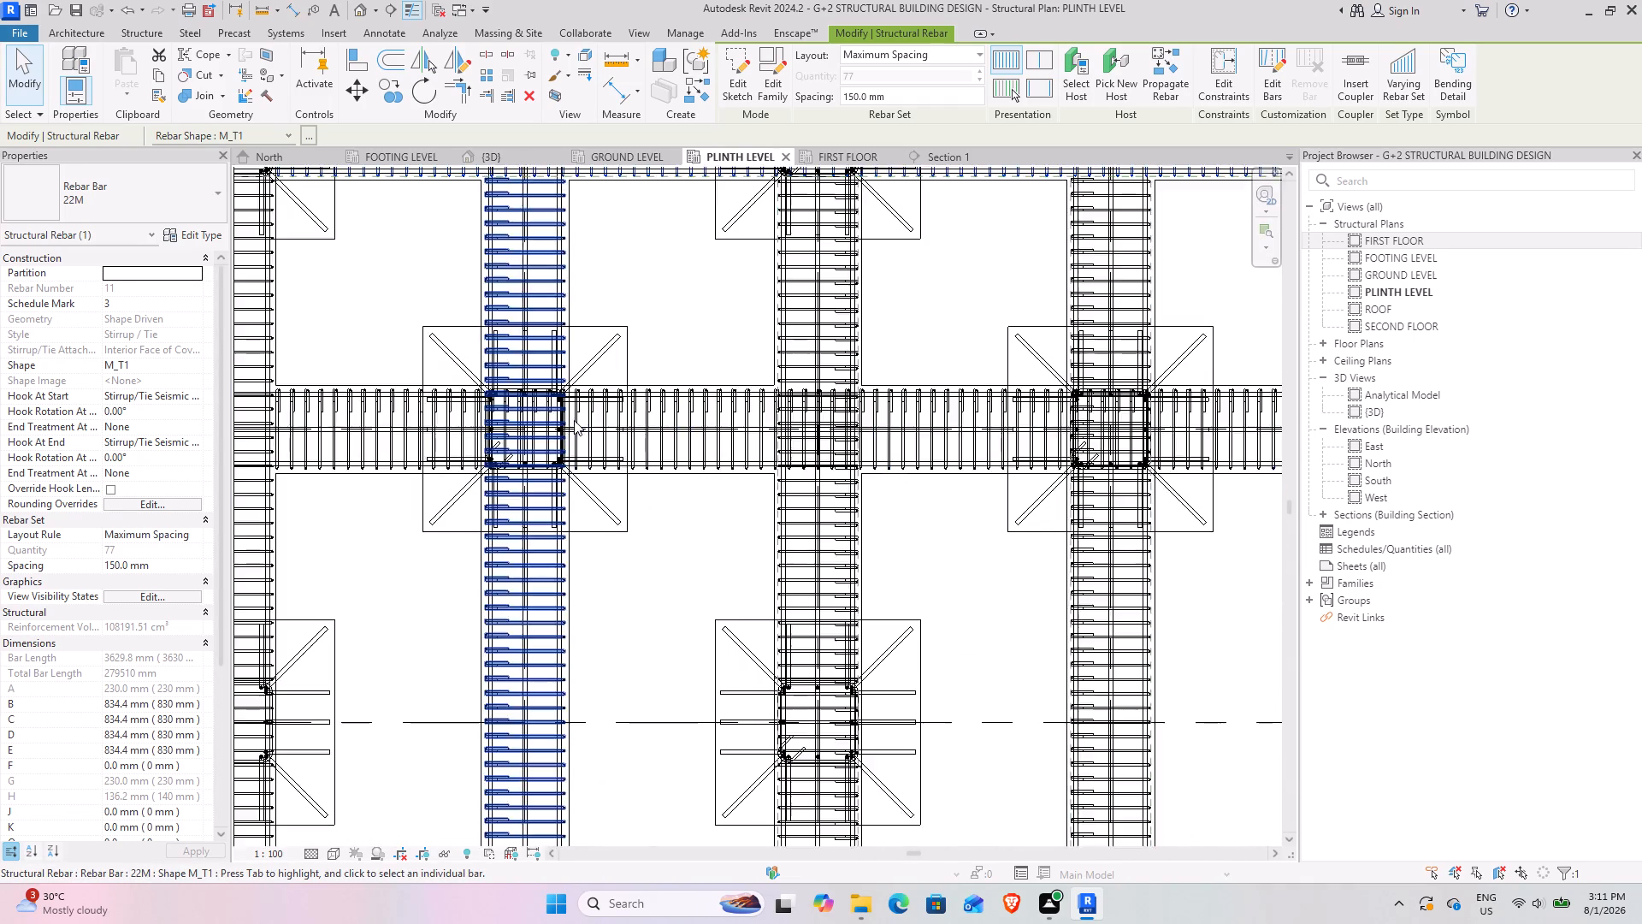
{"action": "scroll", "coordinate": [574, 420], "scroll_direction": "down", "scroll_amount": 8}
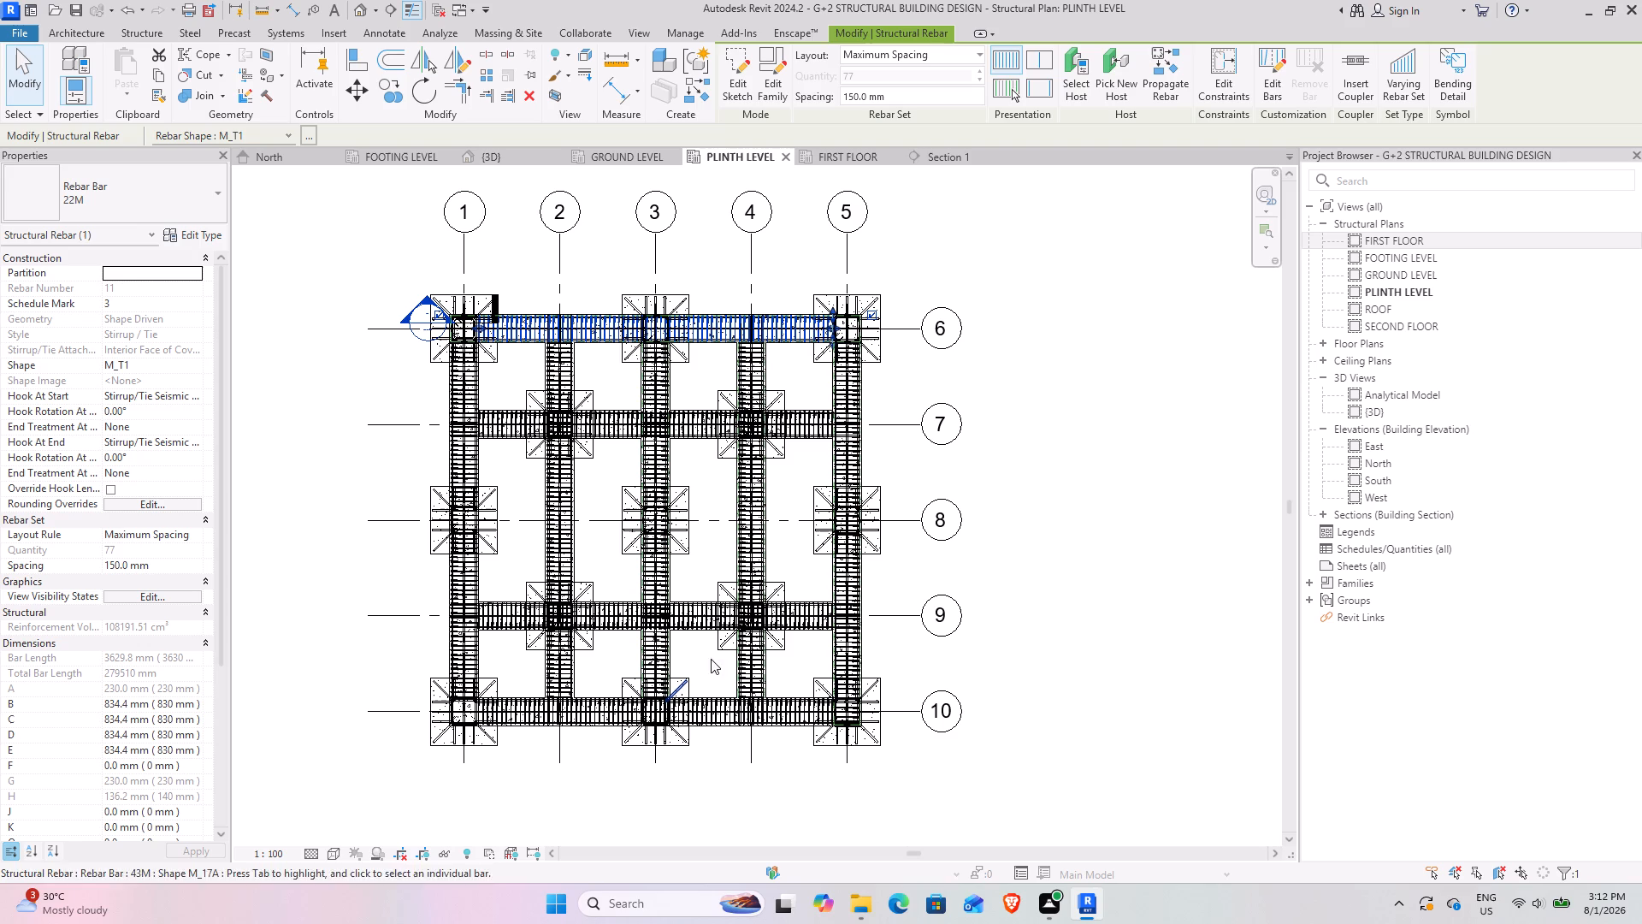
{"action": "scroll", "coordinate": [661, 410], "scroll_direction": "up", "scroll_amount": 4}
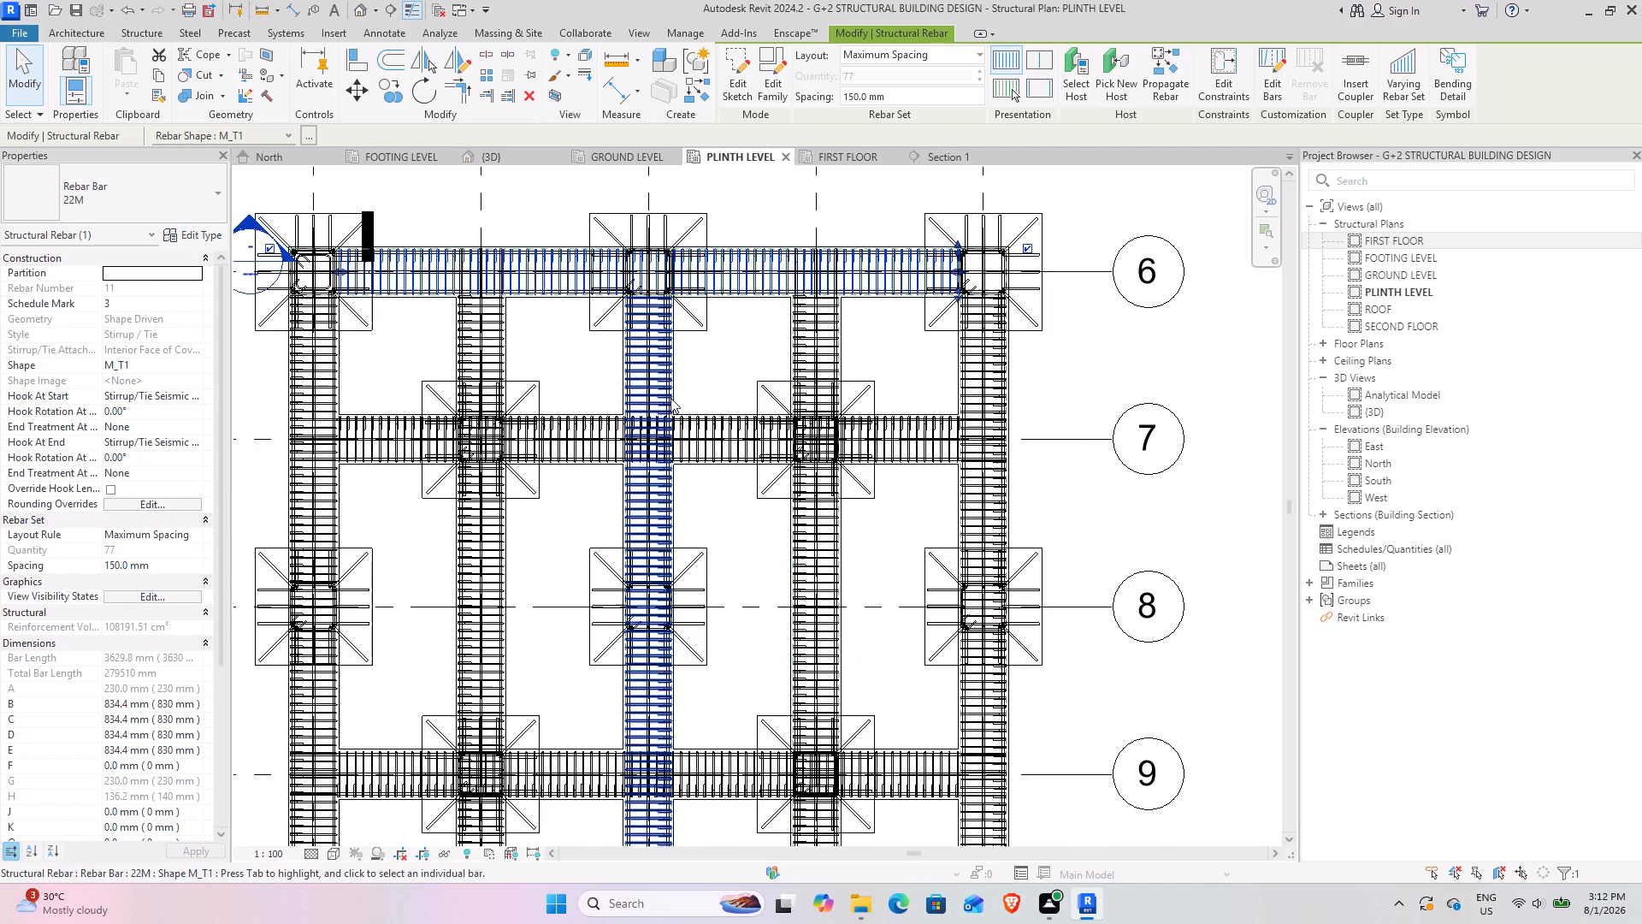
{"action": "scroll", "coordinate": [584, 447], "scroll_direction": "up", "scroll_amount": 3}
{"action": "middle_click_drag", "start_coordinate": [547, 478], "coordinate": [877, 522]}
{"action": "scroll", "coordinate": [875, 504], "scroll_direction": "down", "scroll_amount": 2}
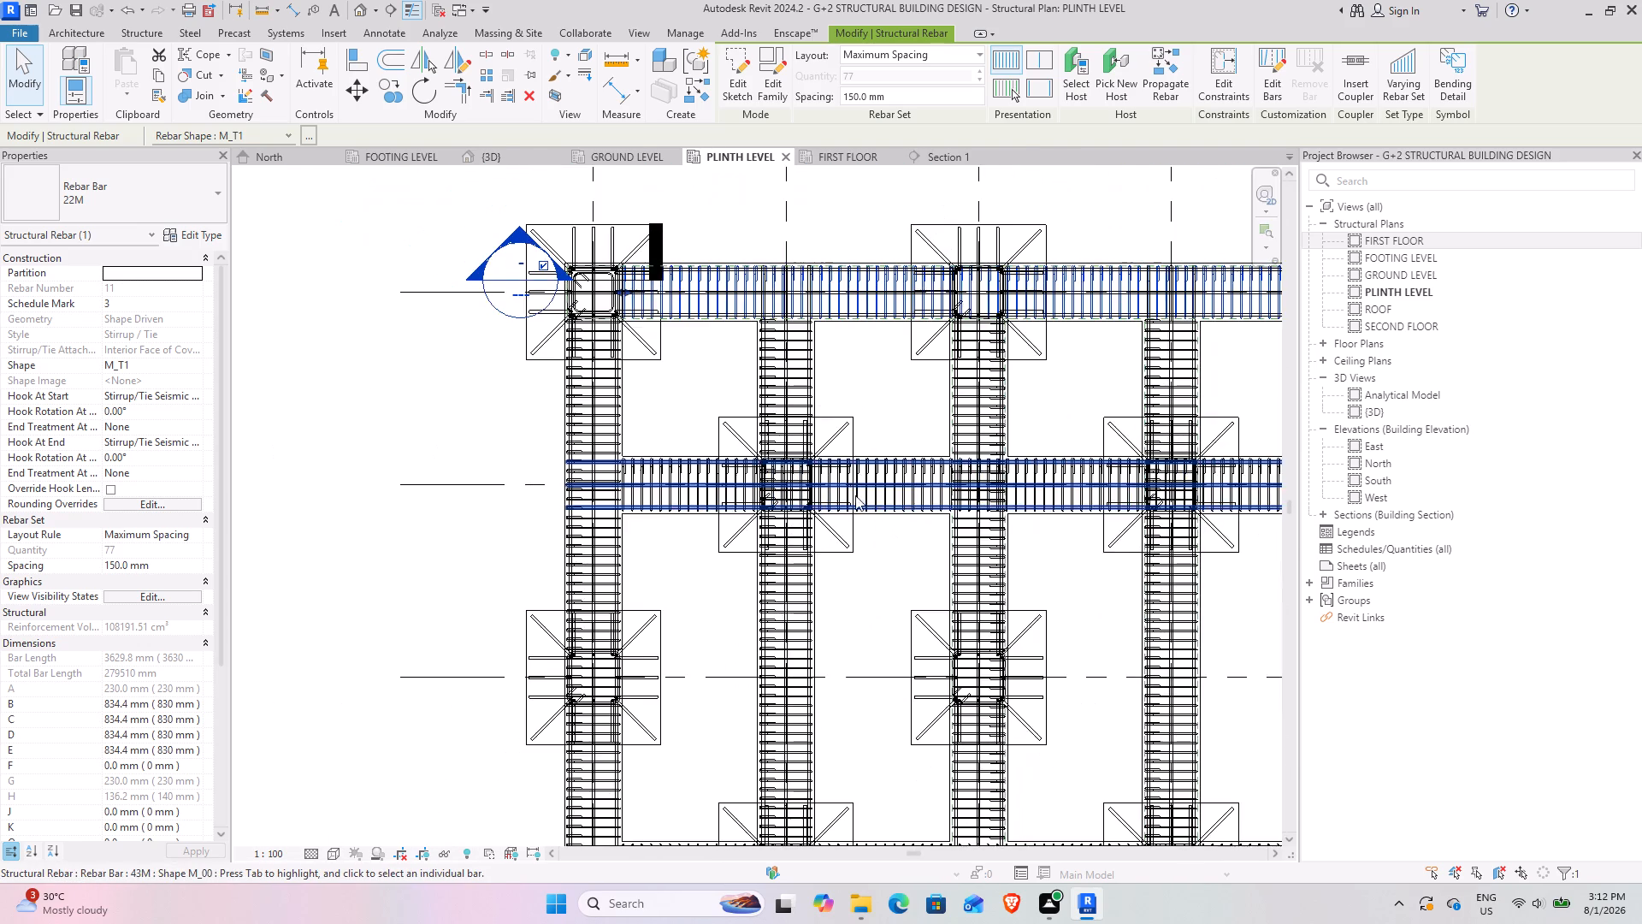
{"action": "scroll", "coordinate": [871, 373], "scroll_direction": "up", "scroll_amount": 4}
{"action": "scroll", "coordinate": [801, 445], "scroll_direction": "up", "scroll_amount": 3}
{"action": "scroll", "coordinate": [796, 450], "scroll_direction": "down", "scroll_amount": 3}
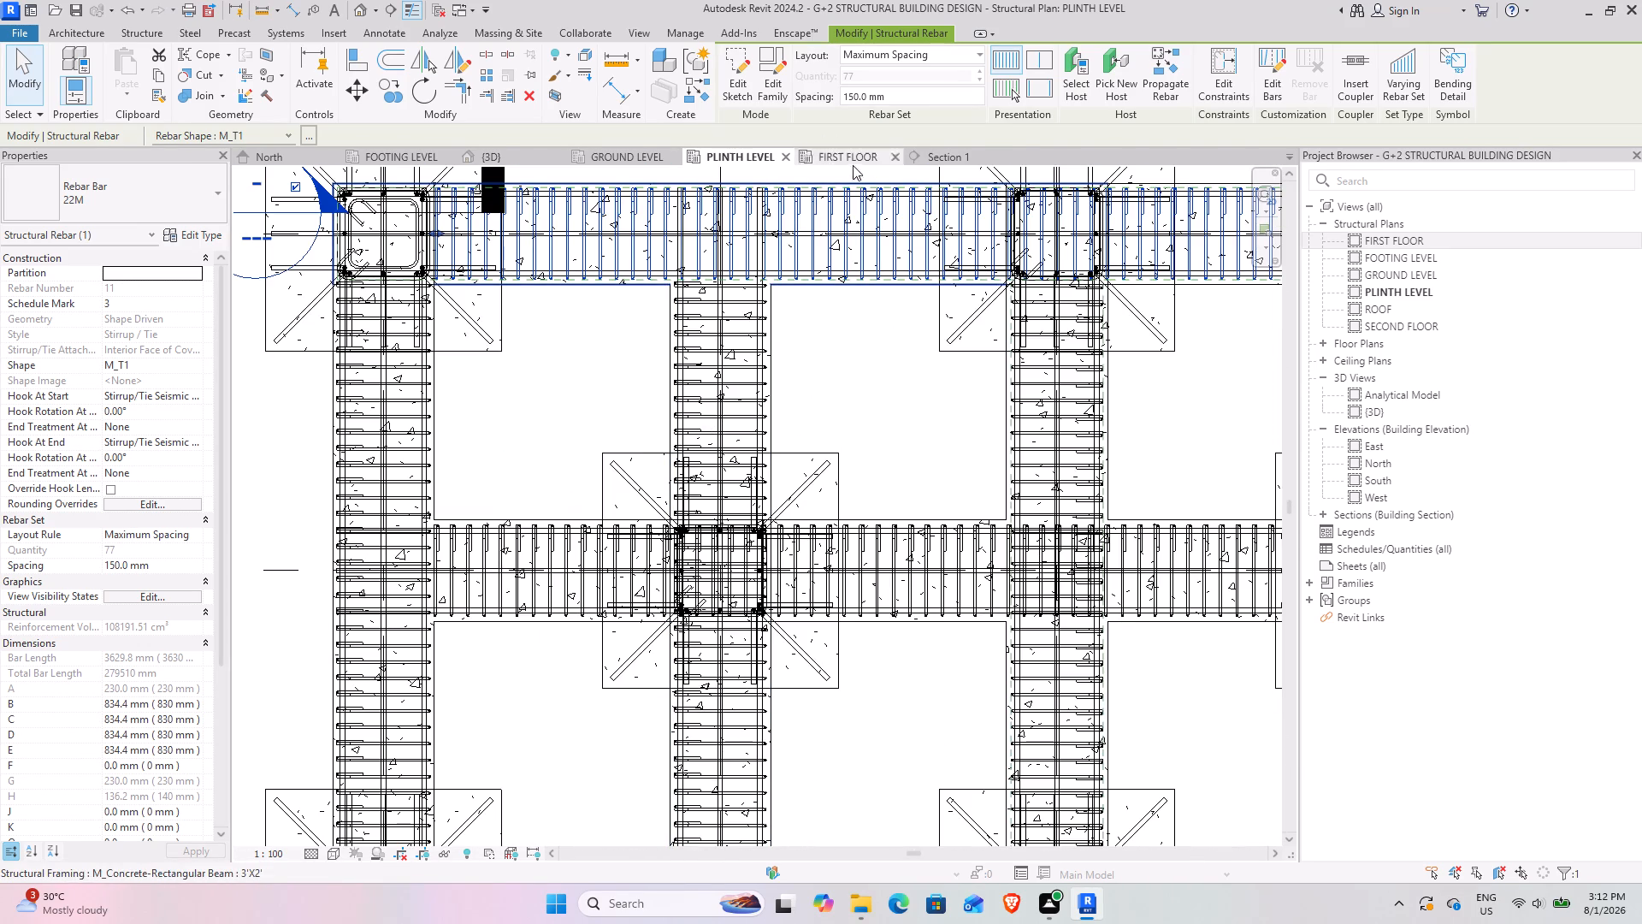
{"action": "left_click", "coordinate": [839, 164]}
{"action": "scroll", "coordinate": [521, 547], "scroll_direction": "down", "scroll_amount": 8}
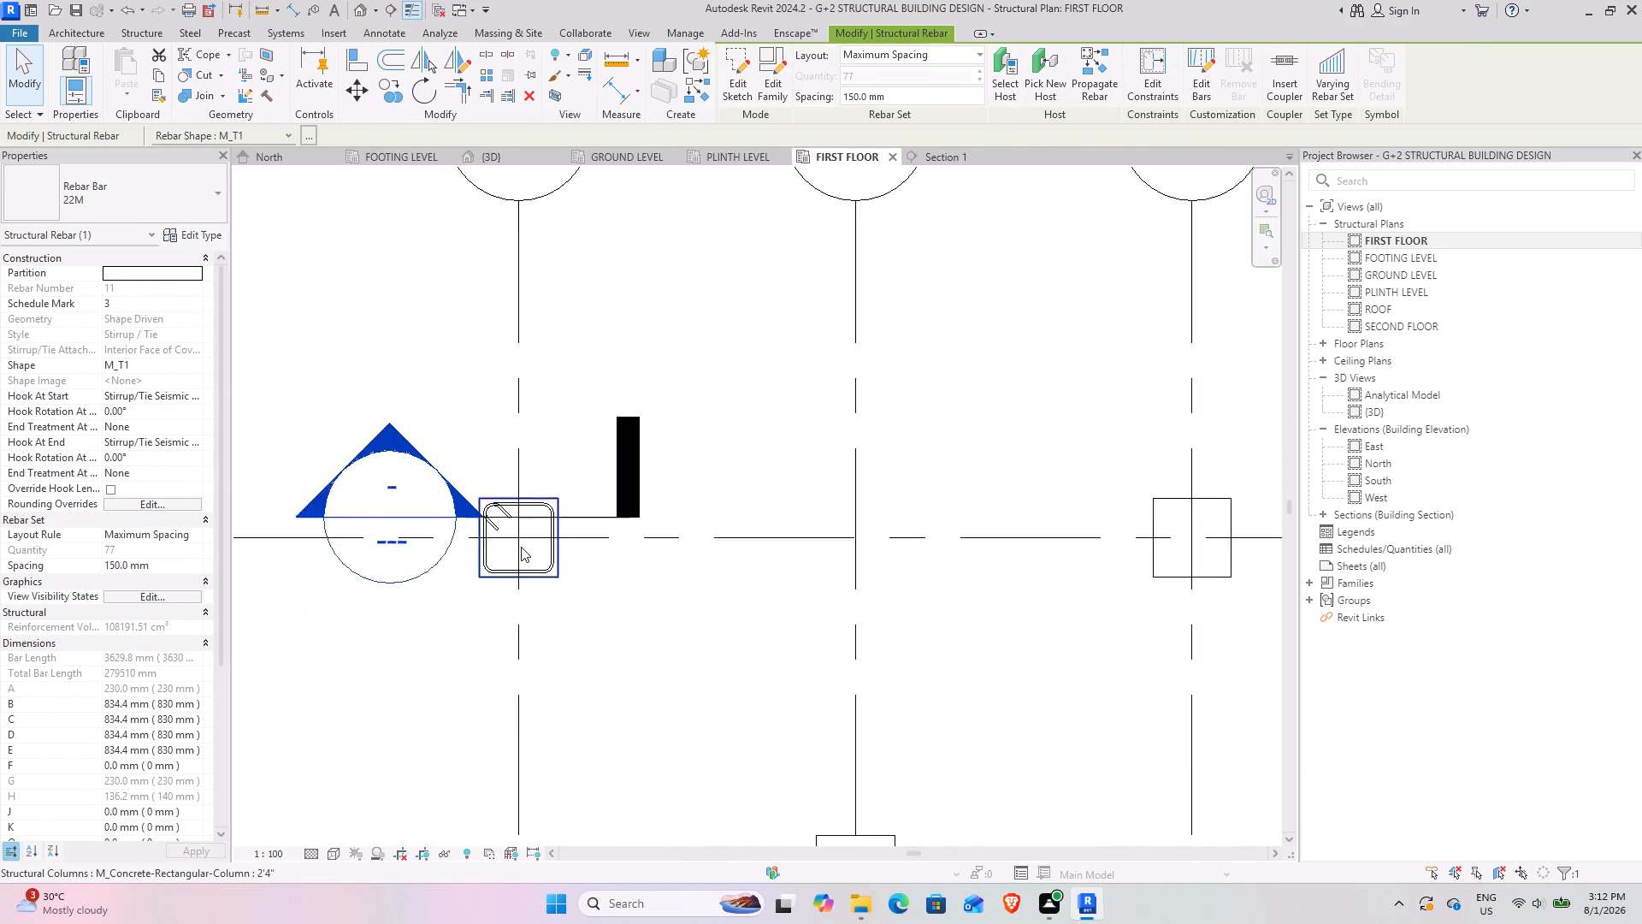
{"action": "scroll", "coordinate": [521, 547], "scroll_direction": "down", "scroll_amount": 2}
{"action": "middle_click_drag", "start_coordinate": [479, 612], "coordinate": [468, 530]}
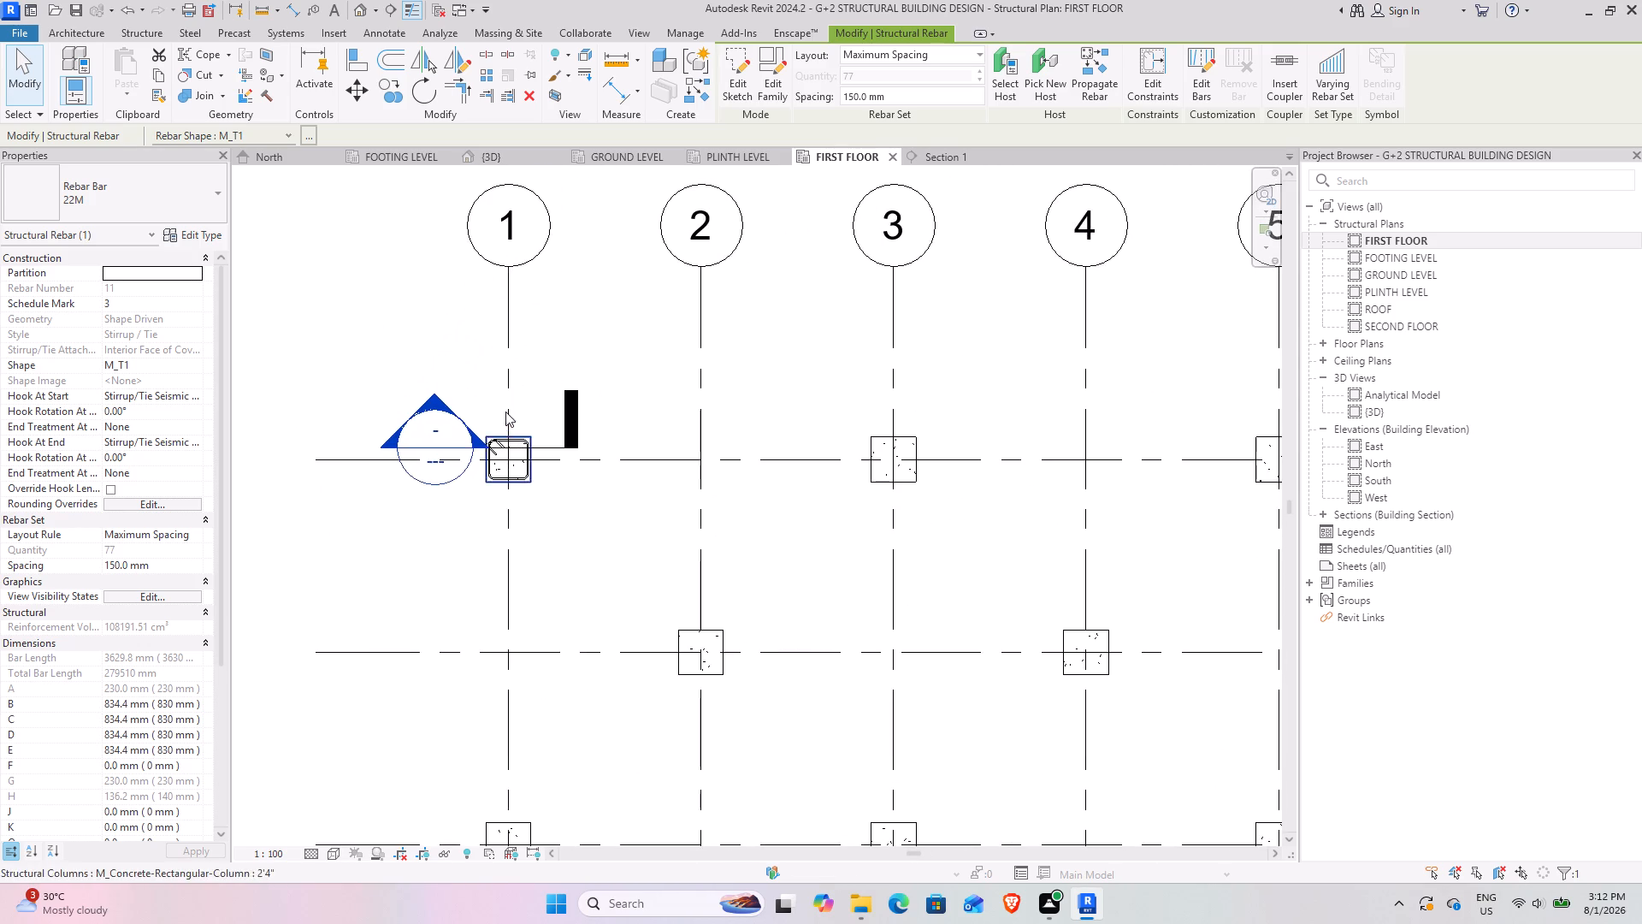
{"action": "scroll", "coordinate": [505, 412], "scroll_direction": "up", "scroll_amount": 13}
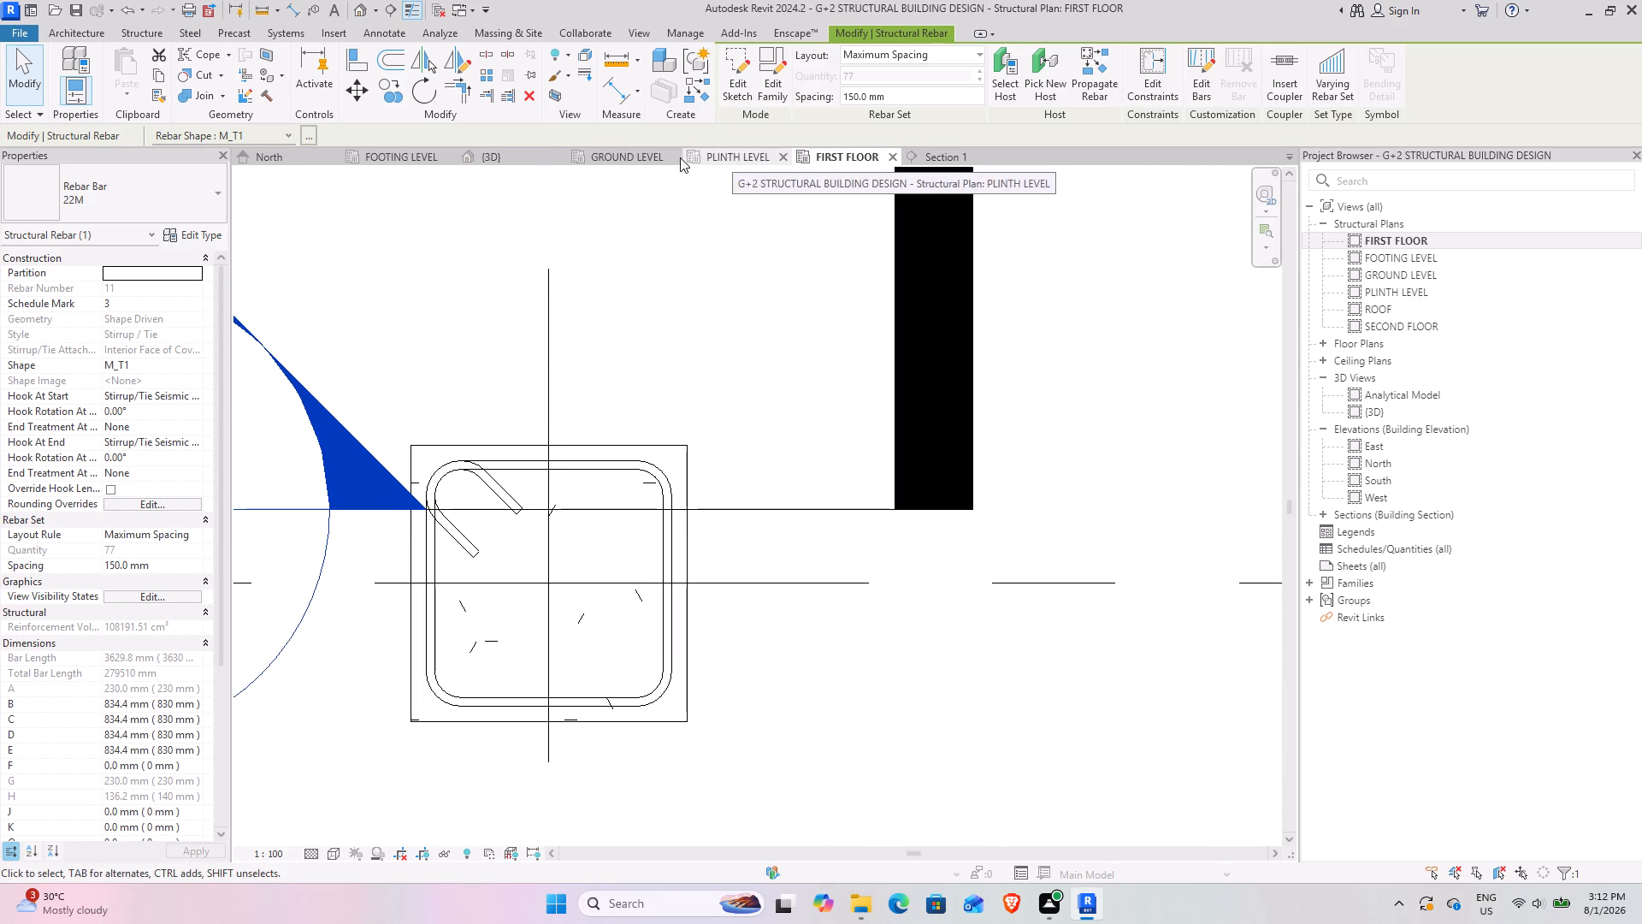
Display the GROUND LEVEL plan in Wireframe visual style with Fine detail level.
{"action": "left_click", "coordinate": [622, 157]}
{"action": "scroll", "coordinate": [908, 305], "scroll_direction": "up", "scroll_amount": 4}
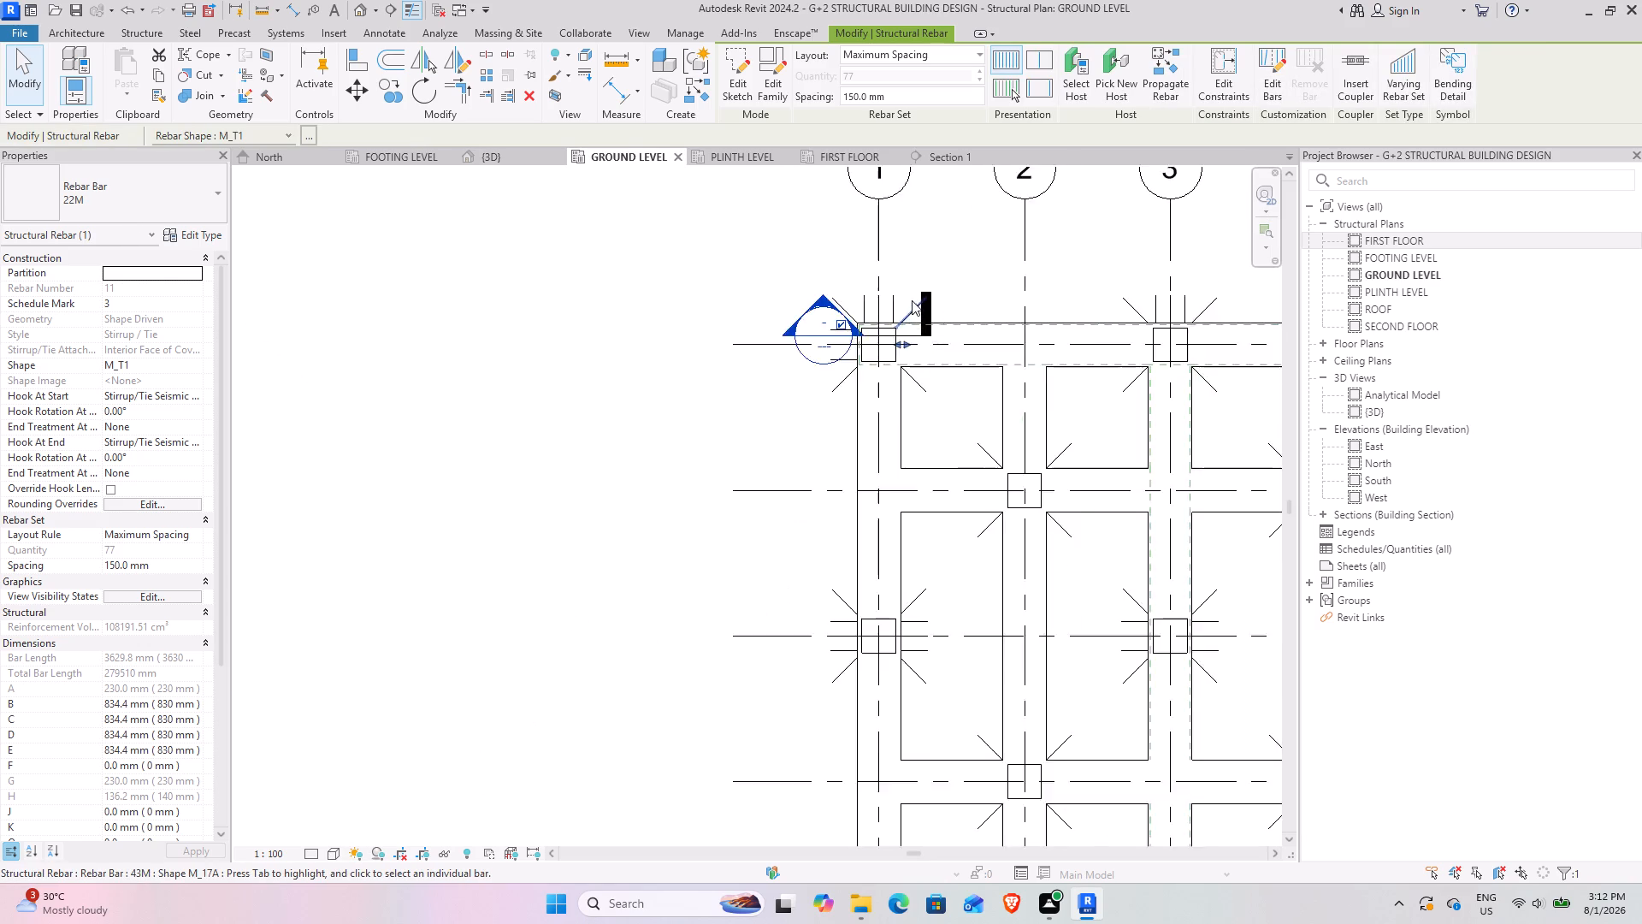
{"action": "scroll", "coordinate": [912, 300], "scroll_direction": "up", "scroll_amount": 15}
{"action": "middle_click_drag", "start_coordinate": [1011, 430], "coordinate": [815, 499]}
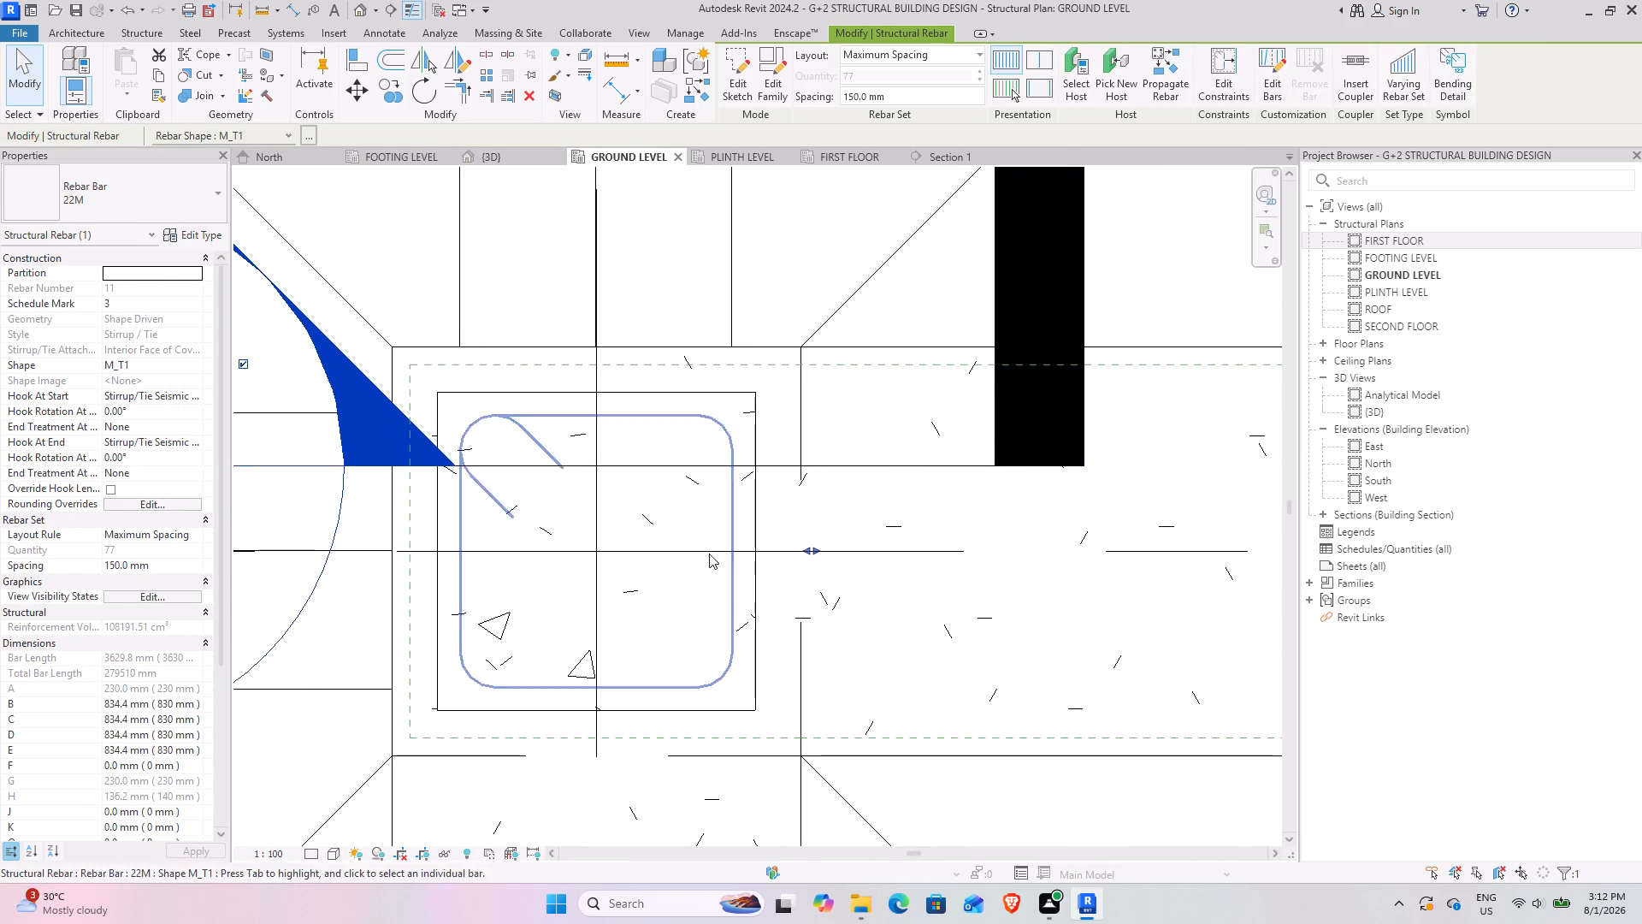
{"action": "left_click", "coordinate": [339, 859]}
{"action": "left_click", "coordinate": [402, 717]}
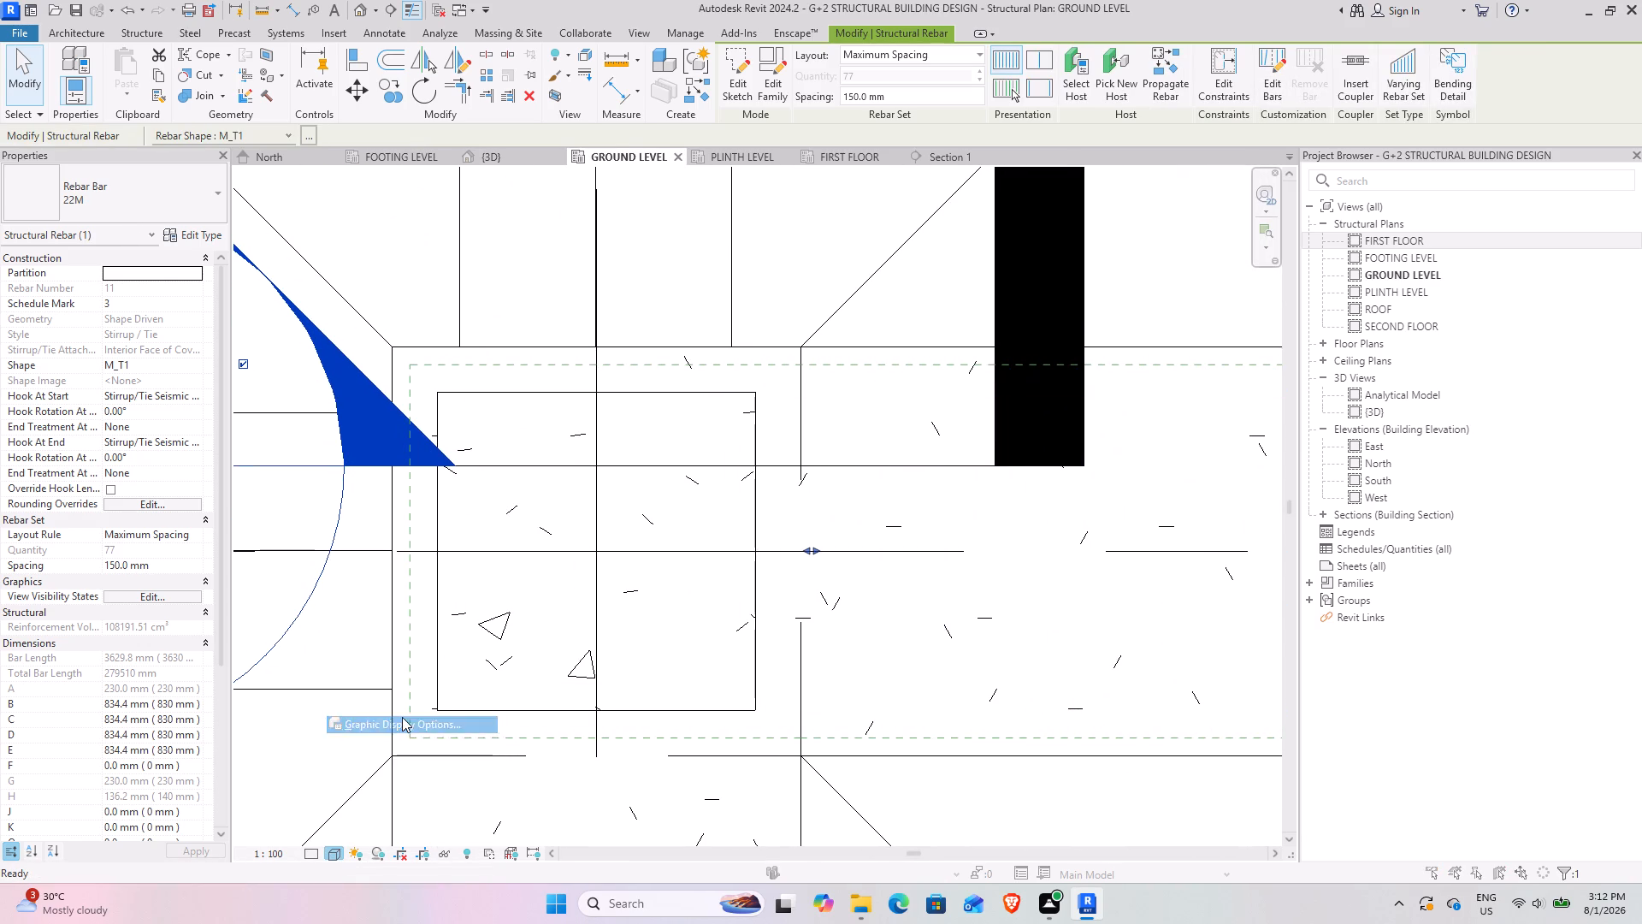
{"action": "left_click", "coordinate": [794, 605]}
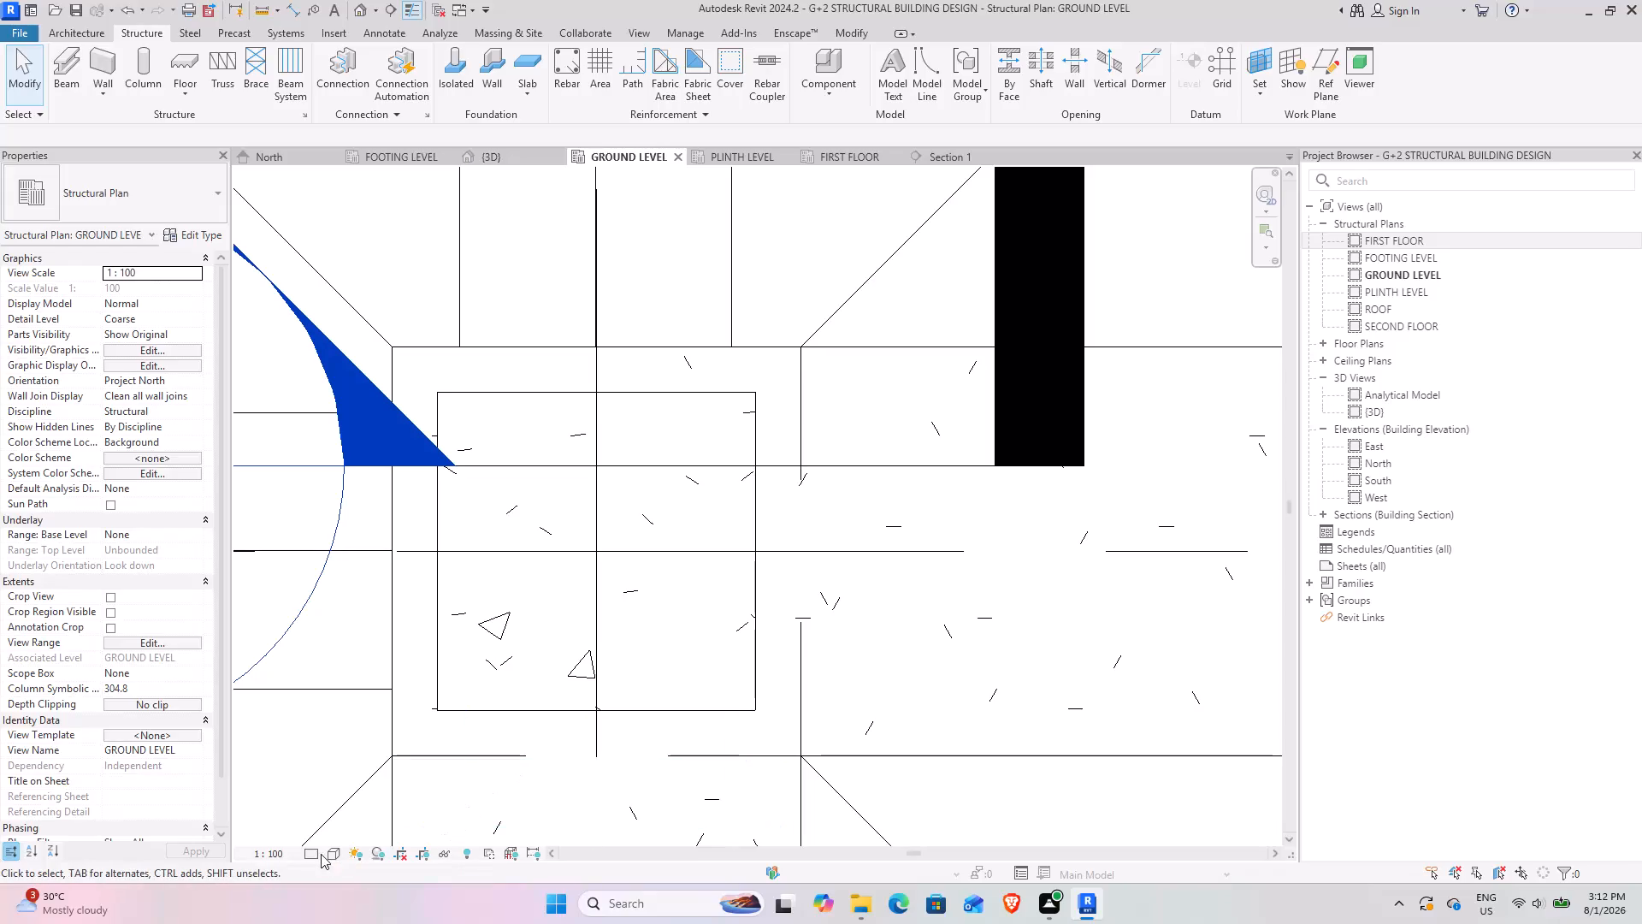
{"action": "double_click", "coordinate": [345, 851]}
{"action": "left_click", "coordinate": [381, 743]}
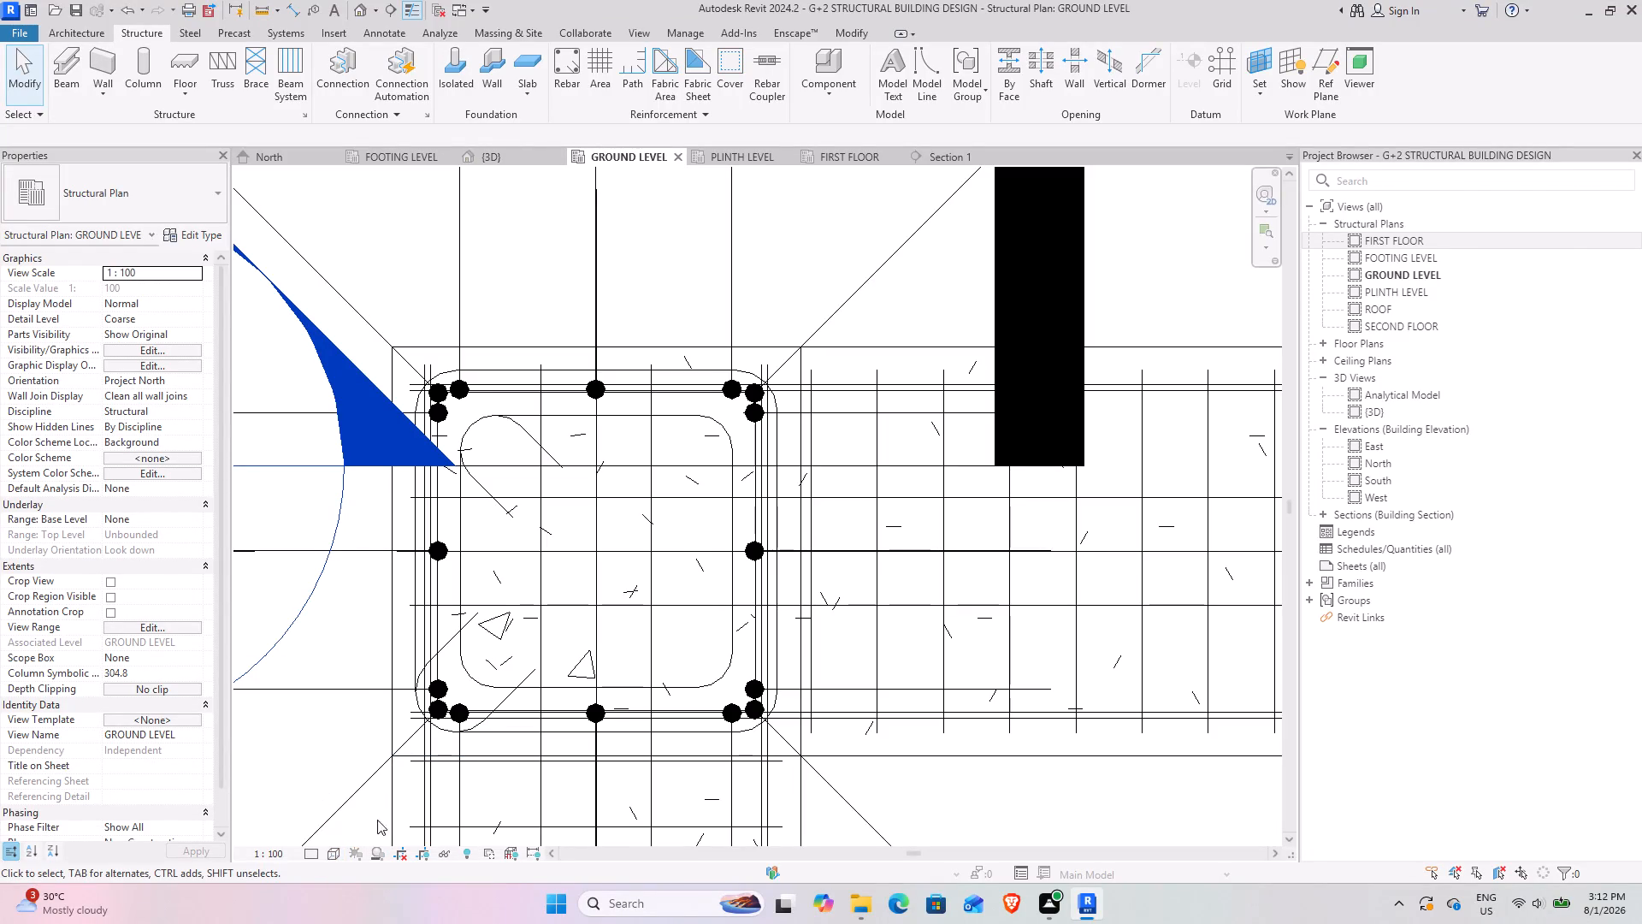
{"action": "left_click", "coordinate": [320, 849]}
{"action": "left_click", "coordinate": [325, 843]}
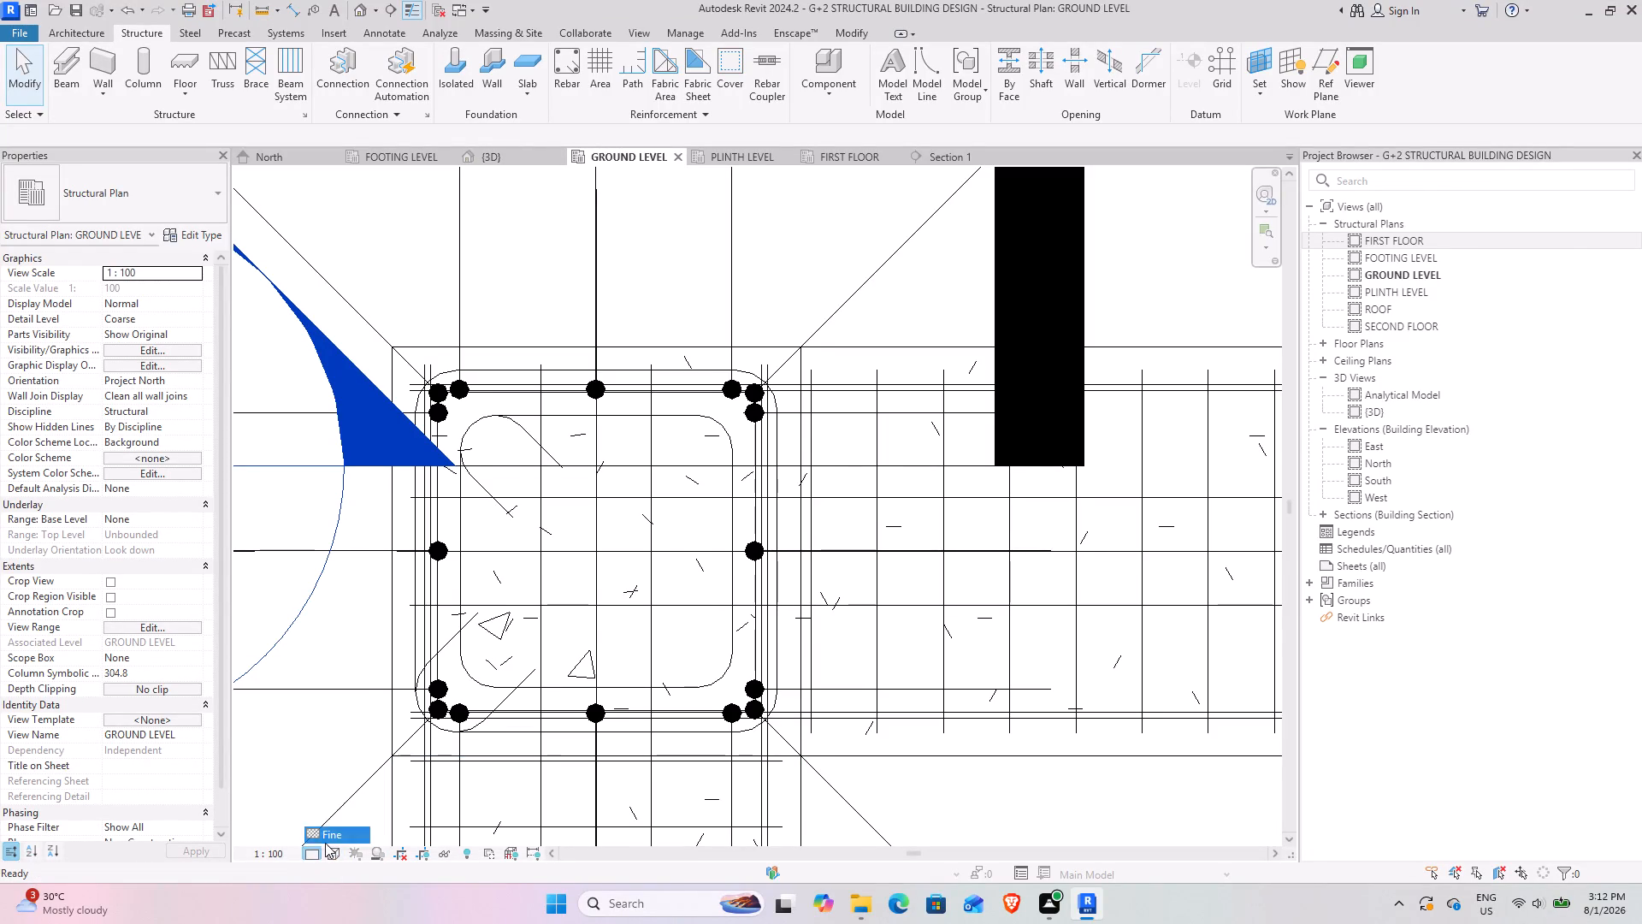
Examine the corner column's bars and inner 22M tie at the beam junction in the GROUND LEVEL plan.
{"action": "scroll", "coordinate": [537, 586], "scroll_direction": "down", "scroll_amount": 3}
{"action": "middle_click_drag", "start_coordinate": [641, 633], "coordinate": [550, 610]}
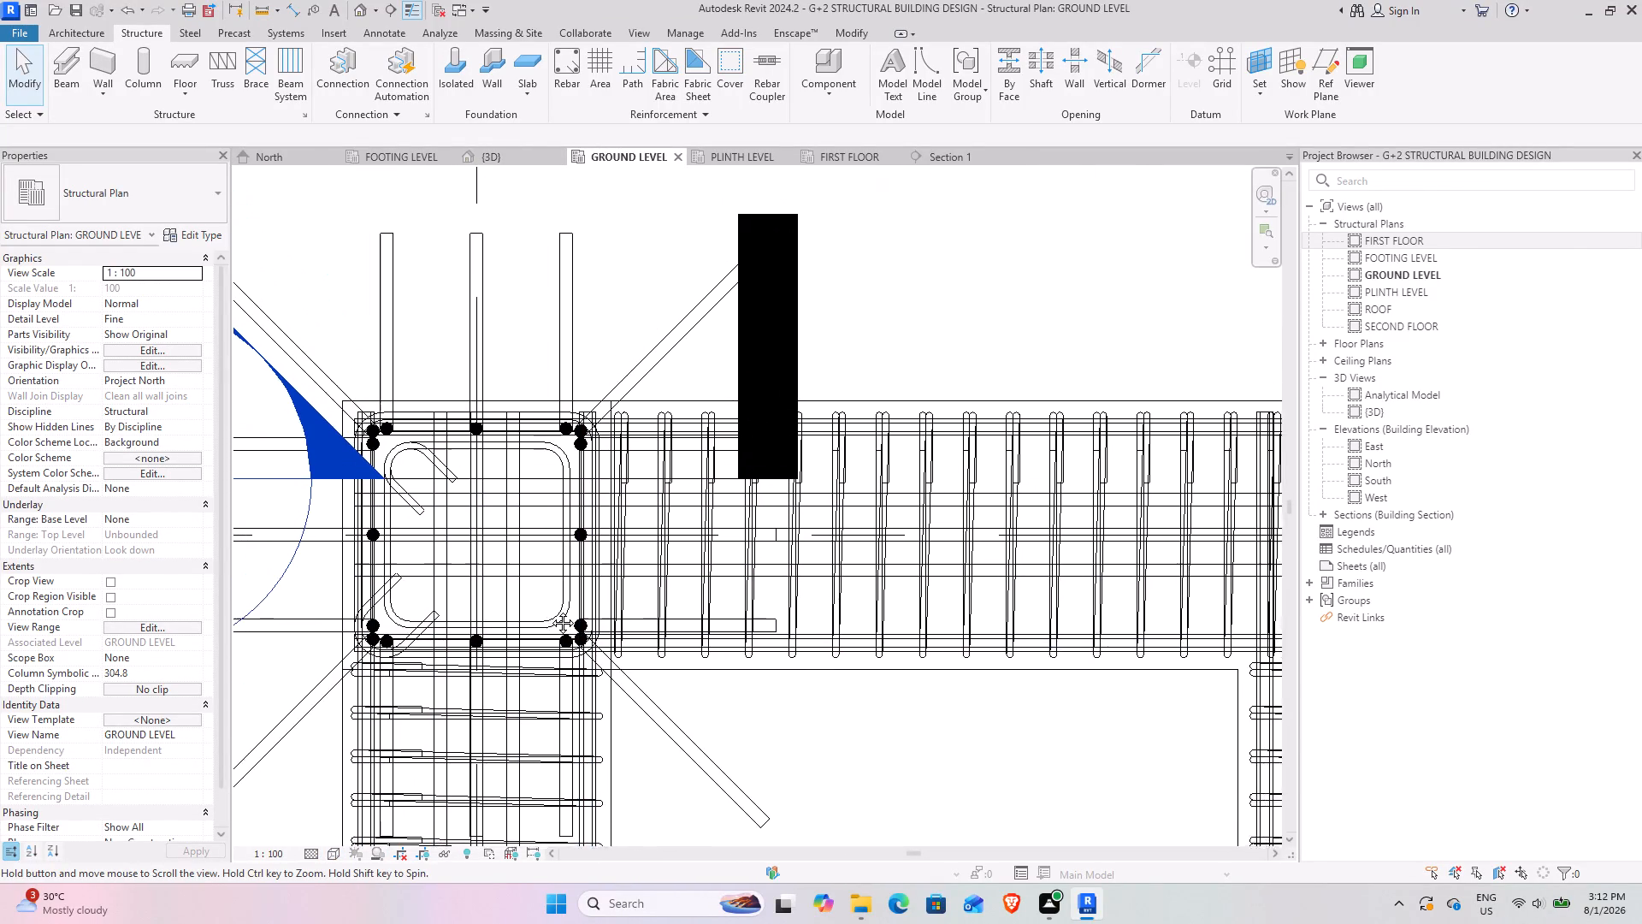
{"action": "middle_click_drag", "start_coordinate": [550, 610], "coordinate": [547, 610]}
{"action": "scroll", "coordinate": [554, 538], "scroll_direction": "up", "scroll_amount": 3}
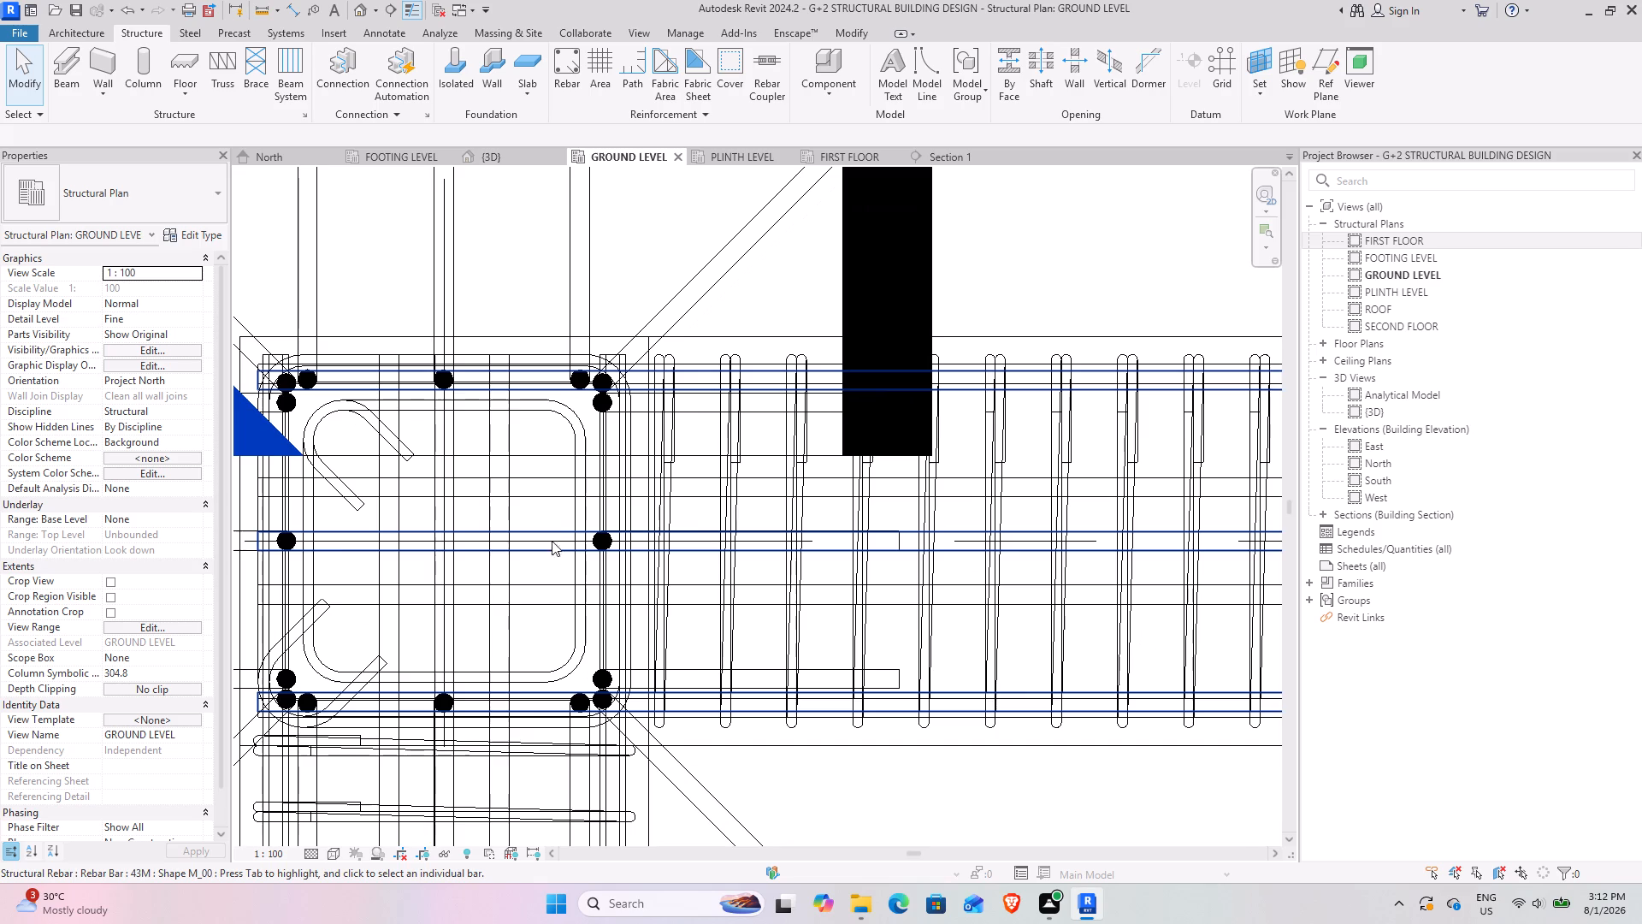
{"action": "middle_click_drag", "start_coordinate": [487, 650], "coordinate": [529, 614]}
{"action": "scroll", "coordinate": [606, 459], "scroll_direction": "up", "scroll_amount": 3}
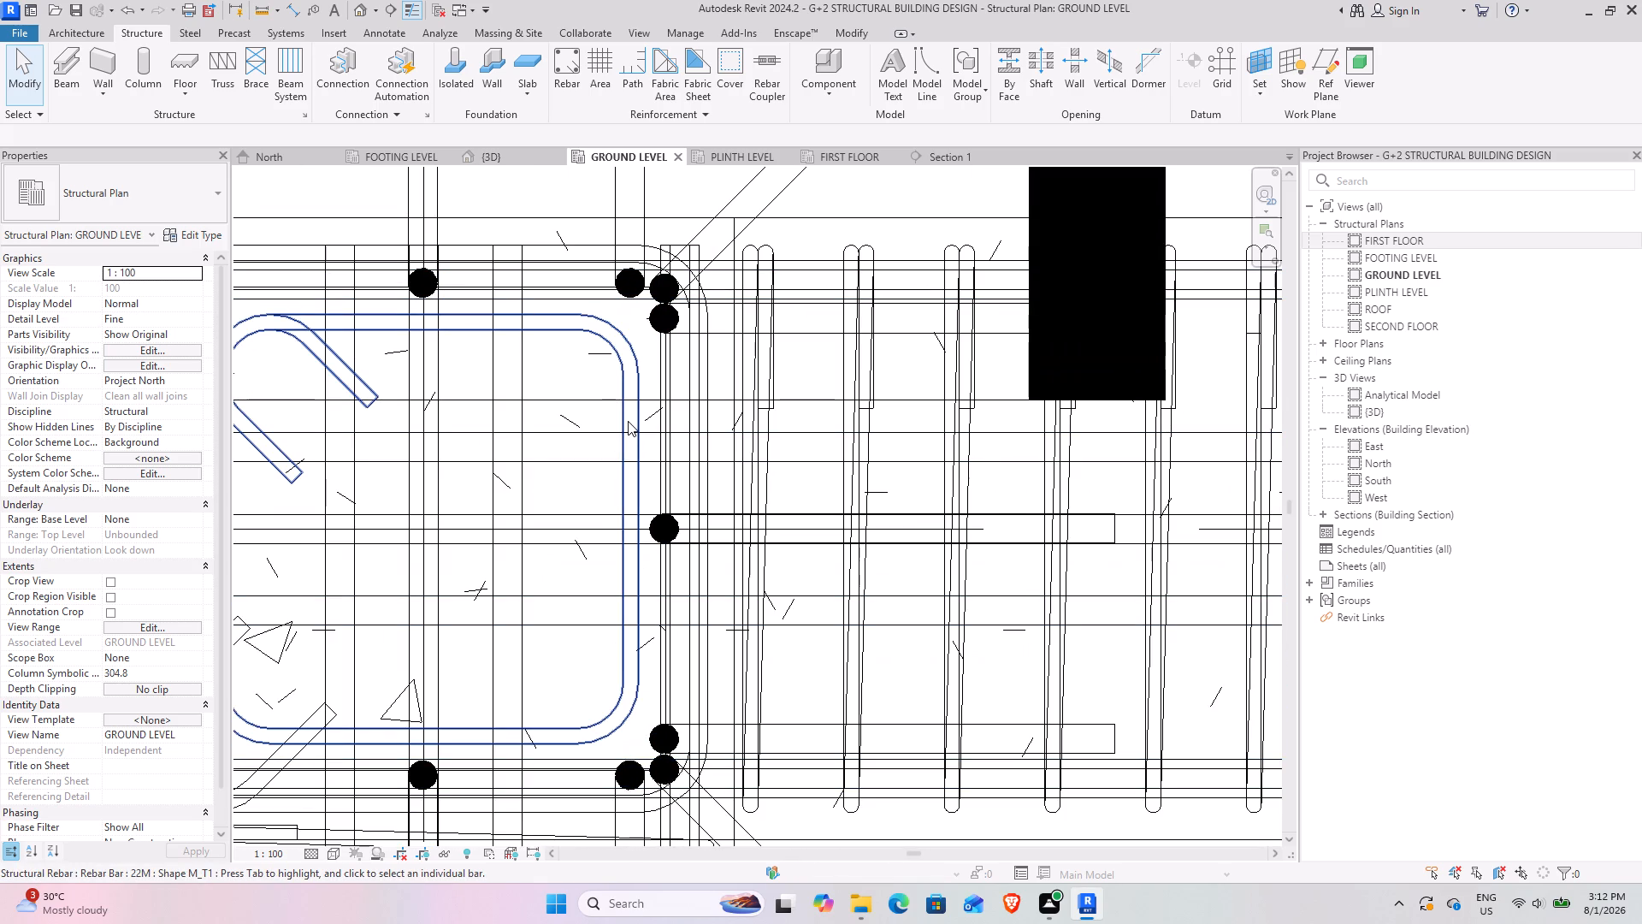
{"action": "left_click", "coordinate": [628, 421]}
{"action": "scroll", "coordinate": [468, 500], "scroll_direction": "down", "scroll_amount": 3}
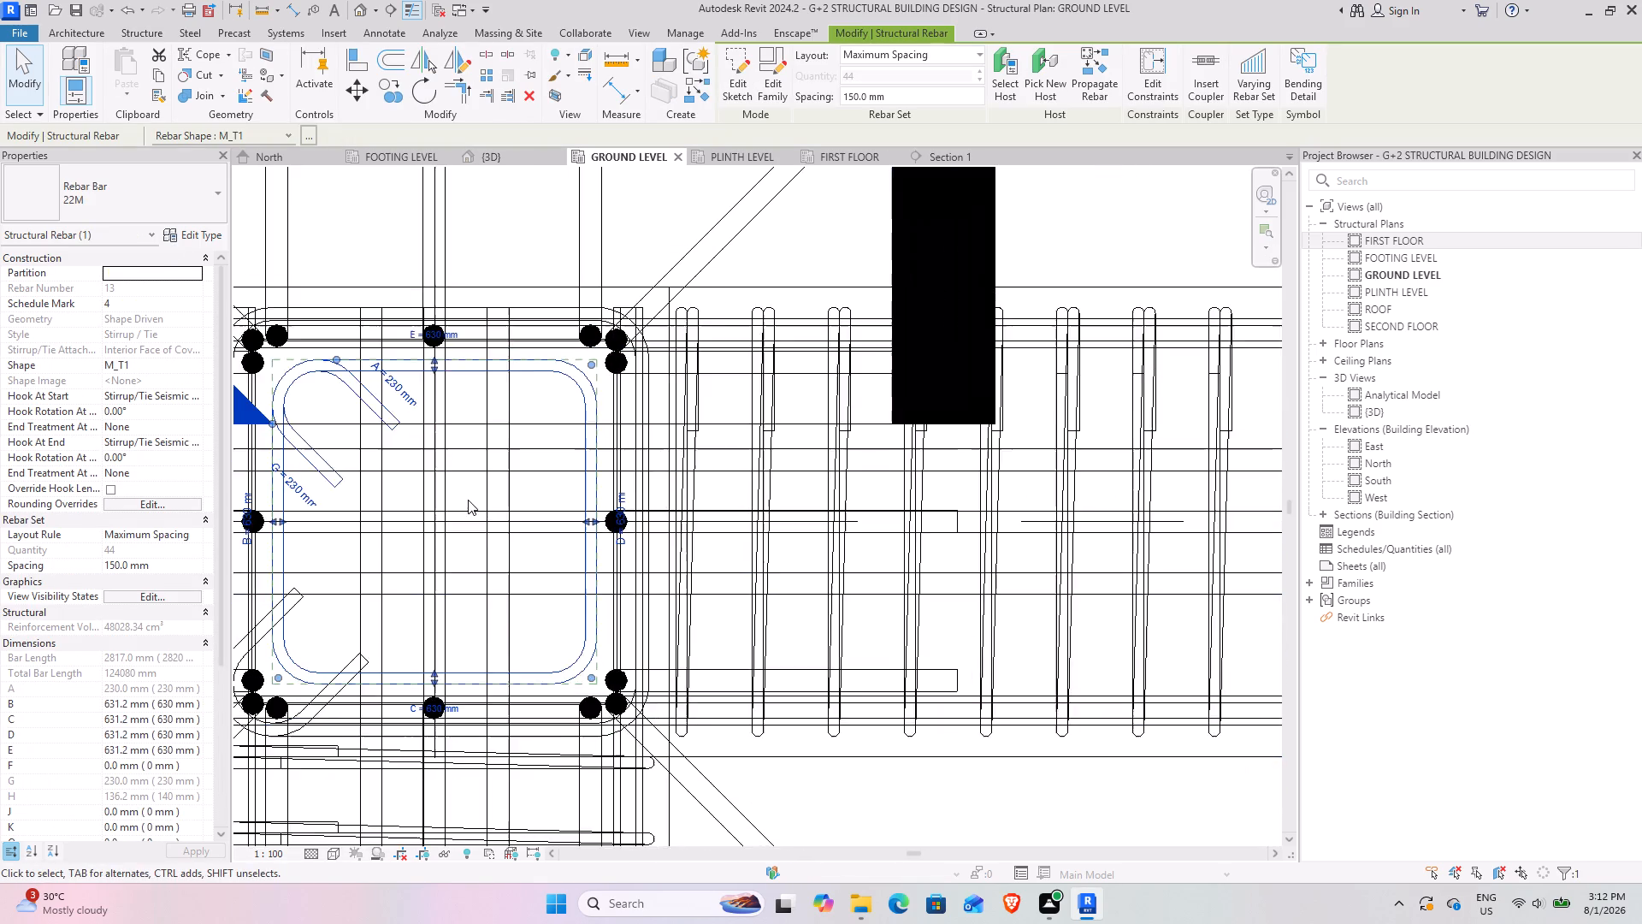
{"action": "middle_click_drag", "start_coordinate": [468, 500], "coordinate": [582, 560]}
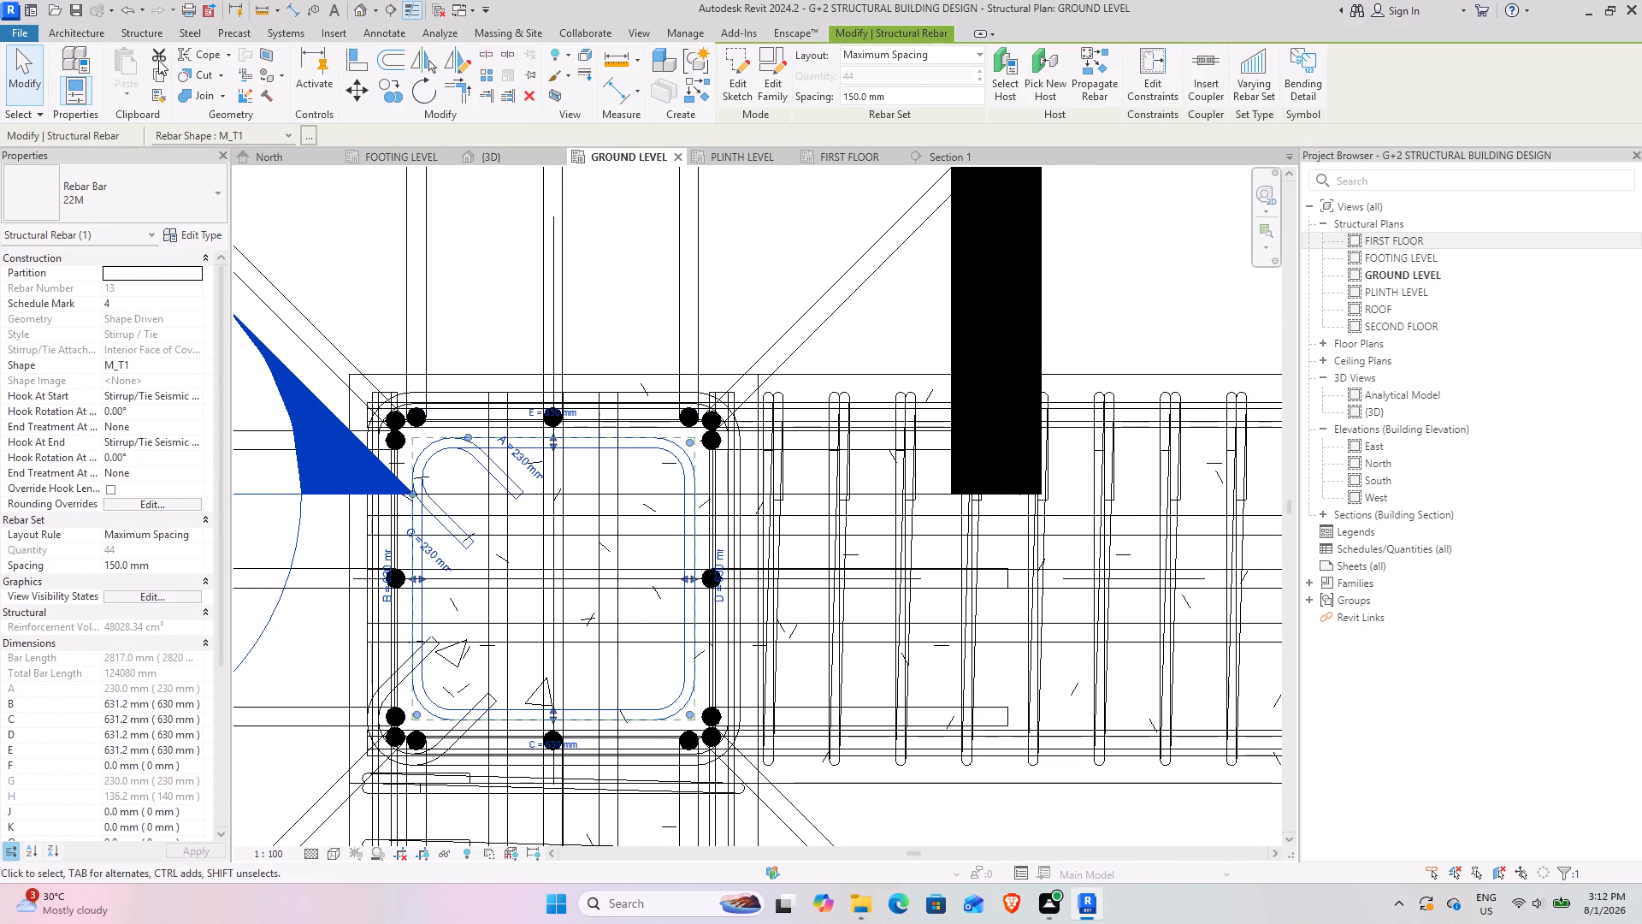
Start placing structural rebar in the PLINTH LEVEL plan with bar type 13M and the straight shape M_00.
{"action": "left_click", "coordinate": [151, 30]}
{"action": "left_click", "coordinate": [583, 81]}
{"action": "left_click", "coordinate": [569, 81]}
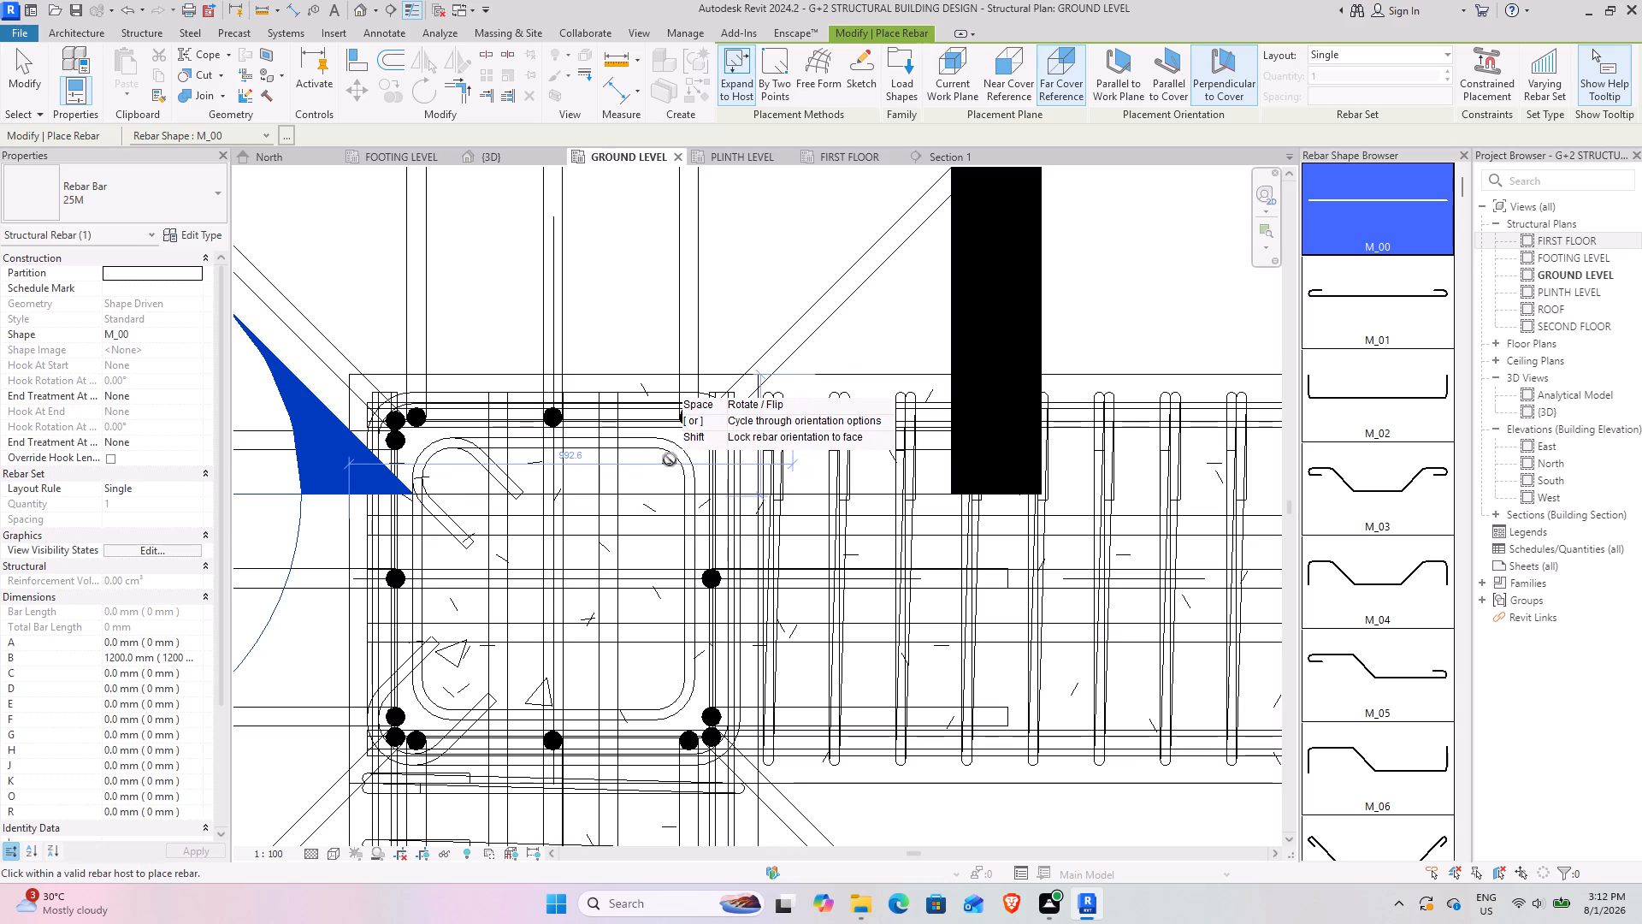
{"action": "left_click", "coordinate": [742, 158]}
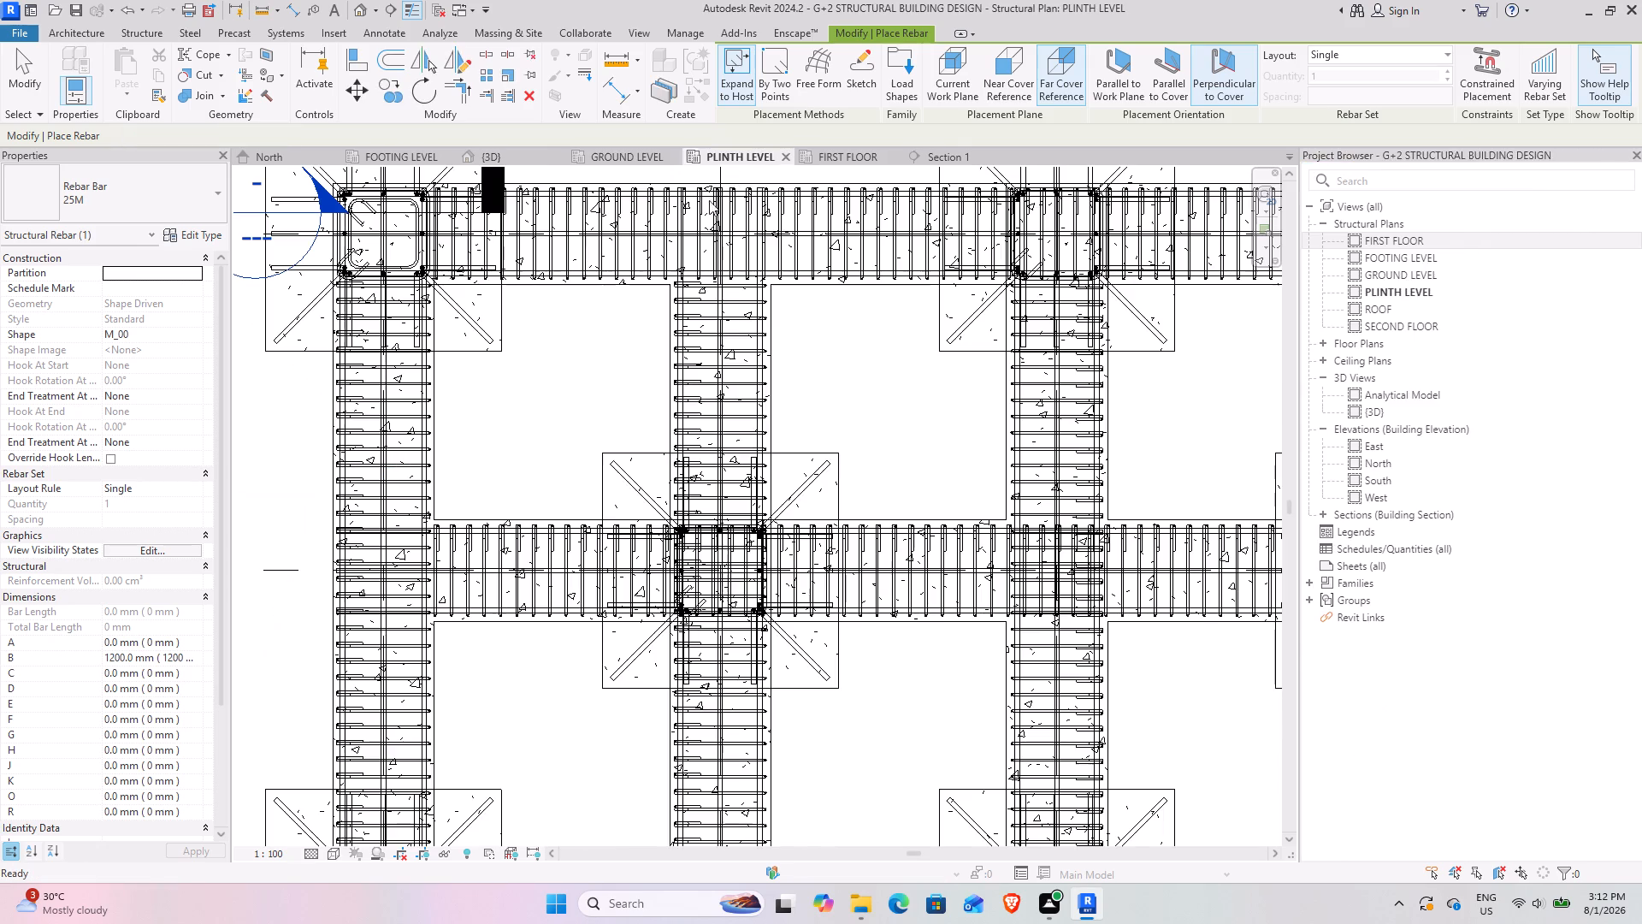
{"action": "scroll", "coordinate": [378, 215], "scroll_direction": "up", "scroll_amount": 10}
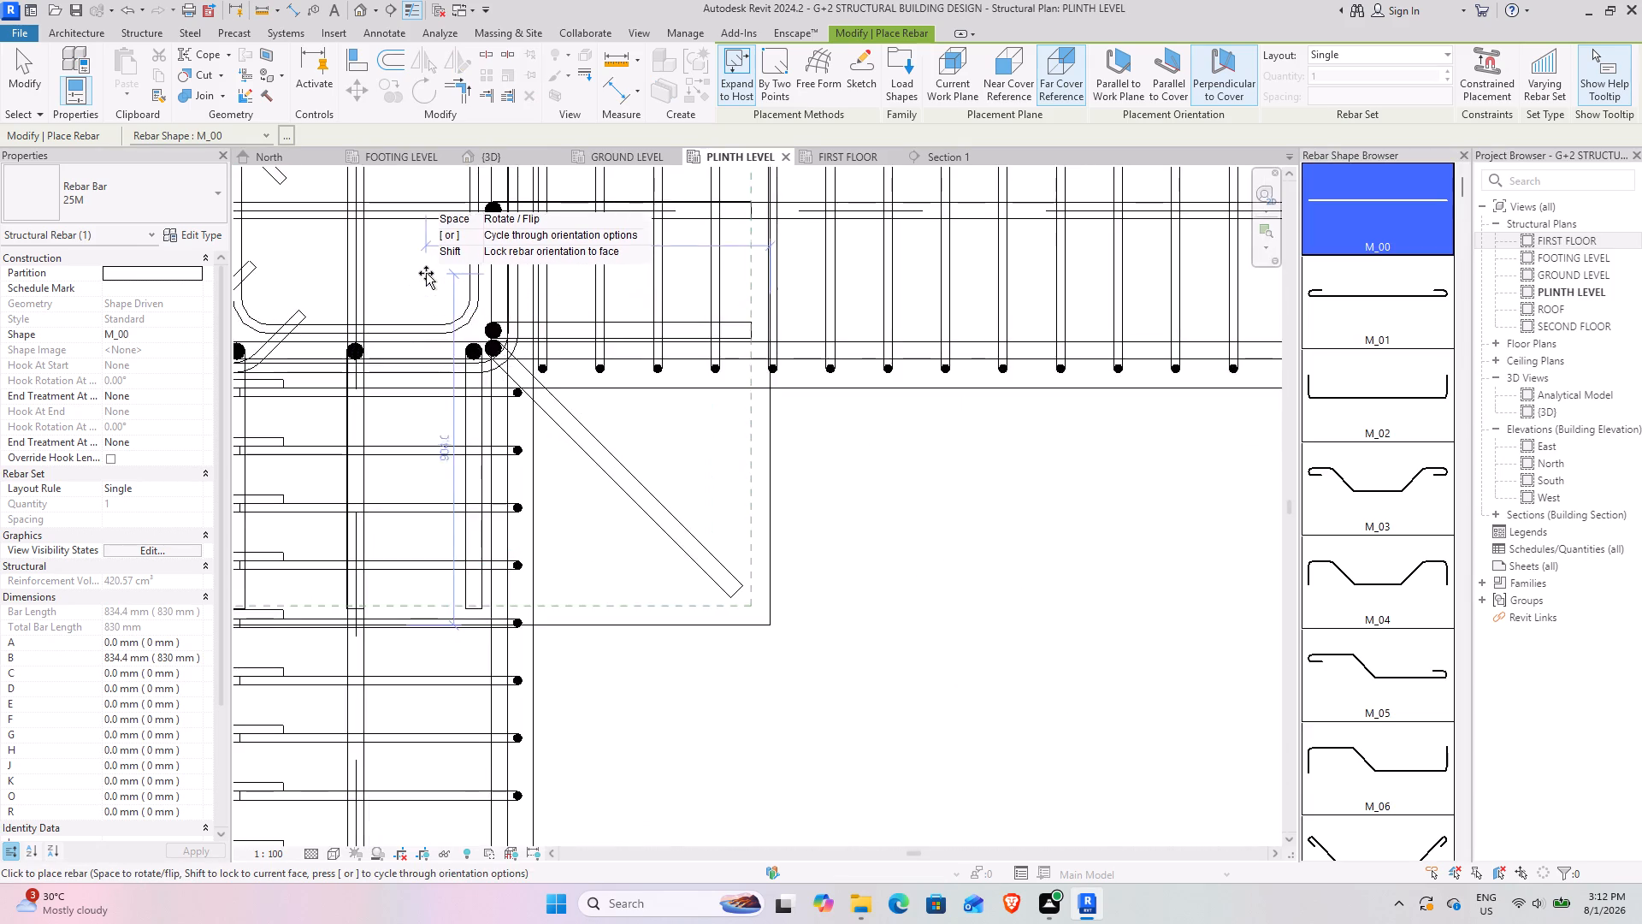
{"action": "scroll", "coordinate": [426, 273], "scroll_direction": "up", "scroll_amount": 2}
{"action": "middle_click_drag", "start_coordinate": [426, 269], "coordinate": [673, 779]}
{"action": "scroll", "coordinate": [675, 737], "scroll_direction": "down", "scroll_amount": 4}
{"action": "middle_click_drag", "start_coordinate": [647, 691], "coordinate": [666, 521]}
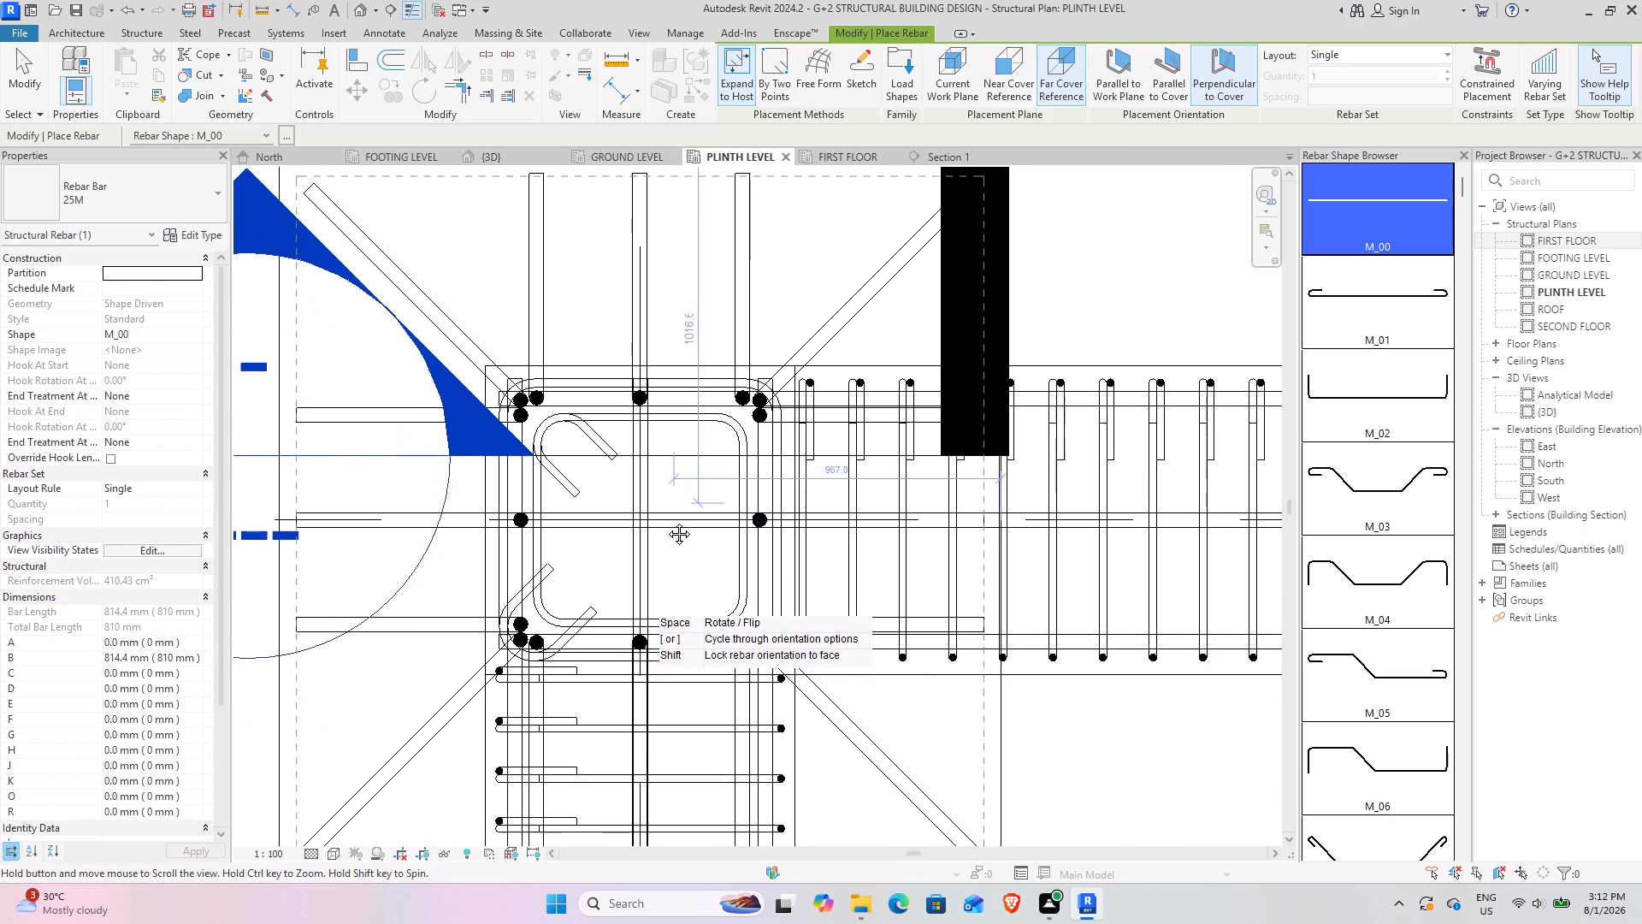
{"action": "middle_click_drag", "start_coordinate": [666, 521], "coordinate": [659, 539]}
{"action": "middle_click_drag", "start_coordinate": [699, 591], "coordinate": [656, 535]}
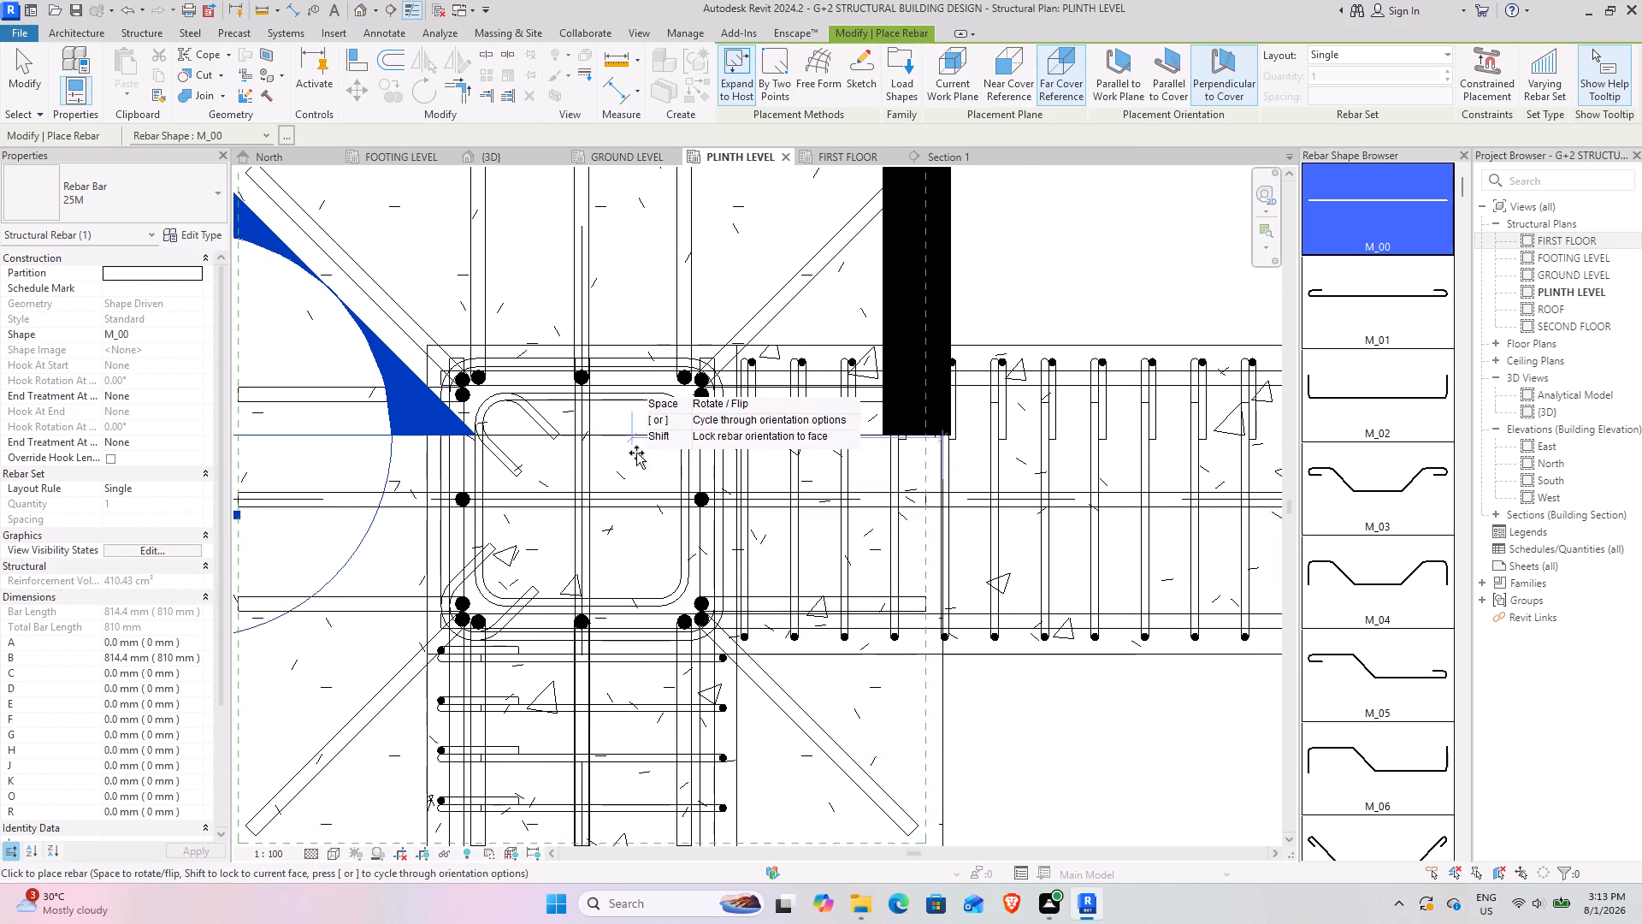
{"action": "left_click", "coordinate": [164, 198]}
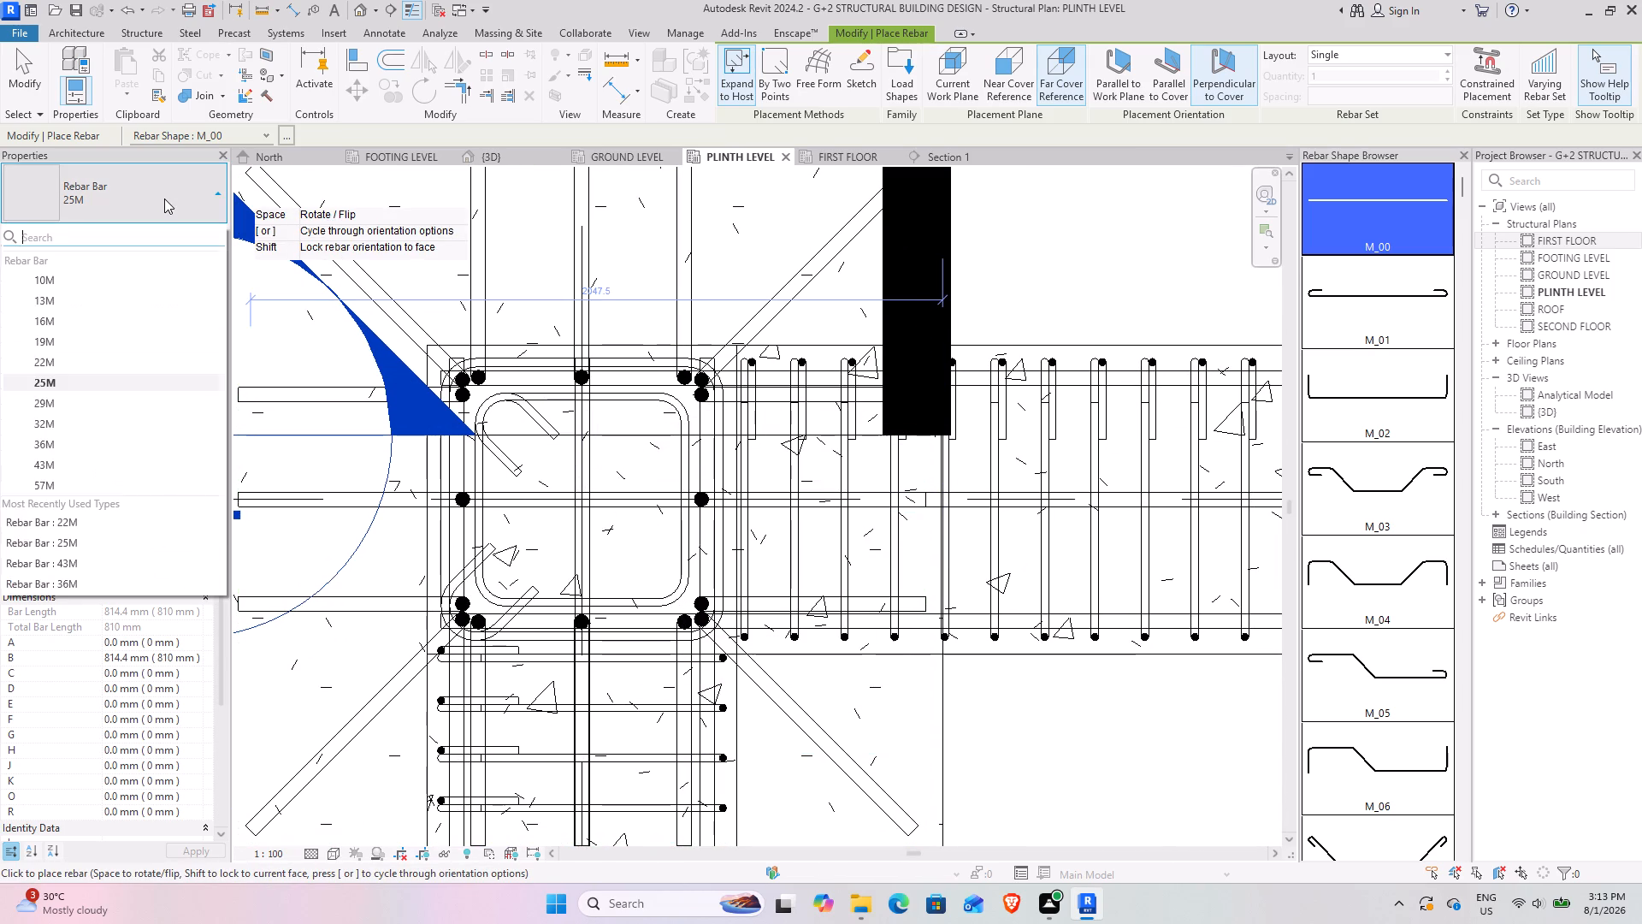
{"action": "left_click", "coordinate": [126, 439]}
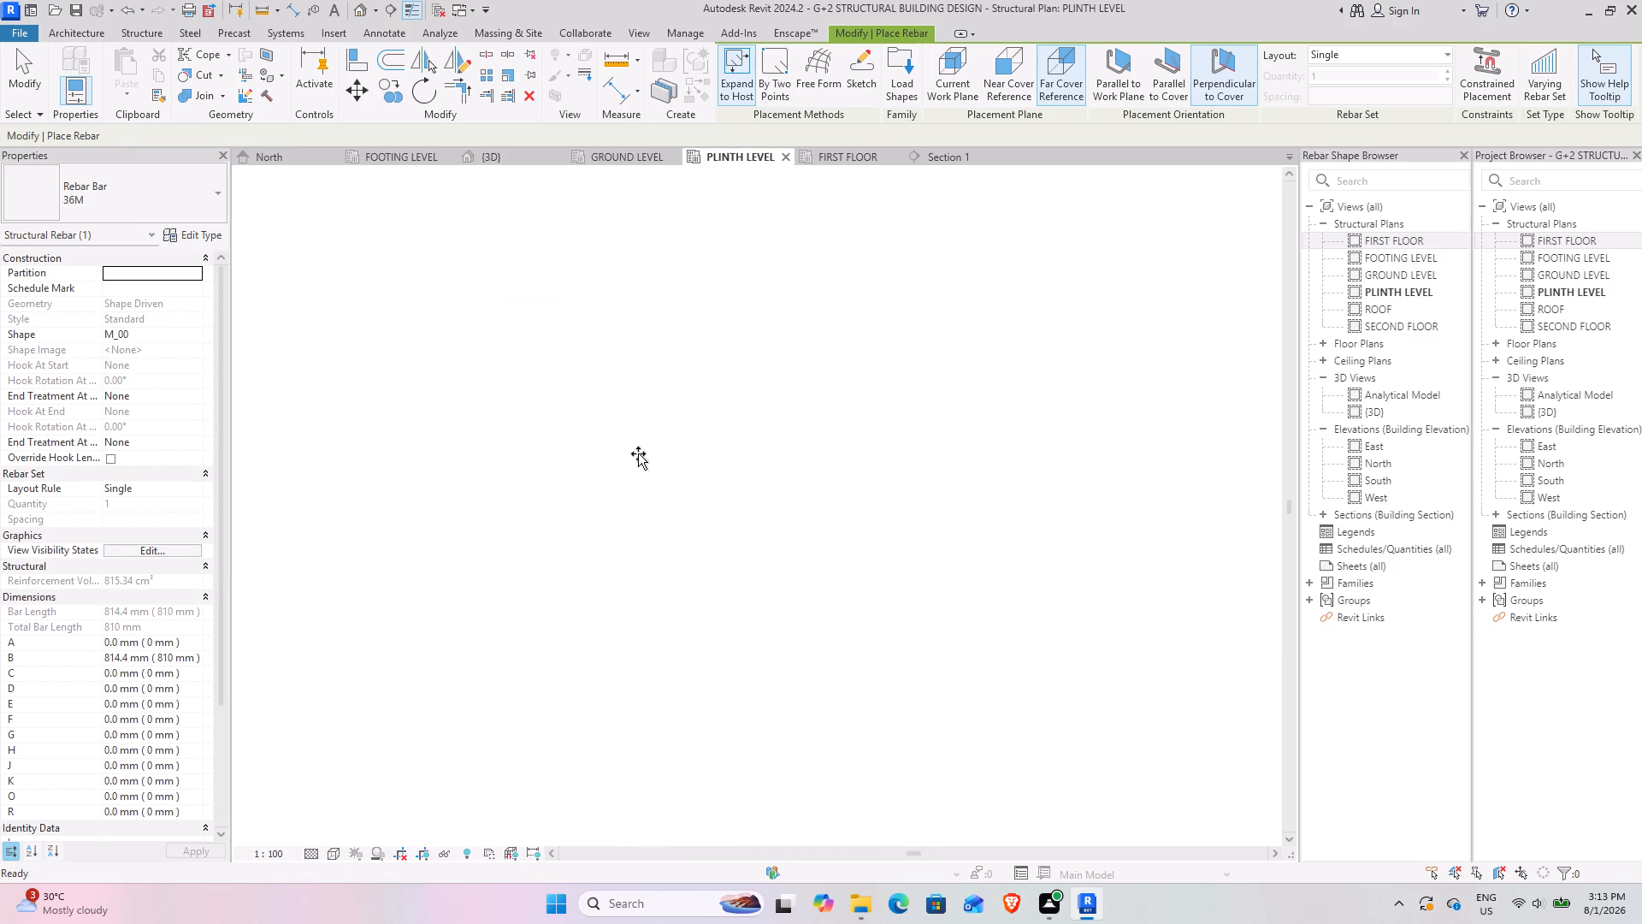
{"action": "left_click", "coordinate": [204, 192]}
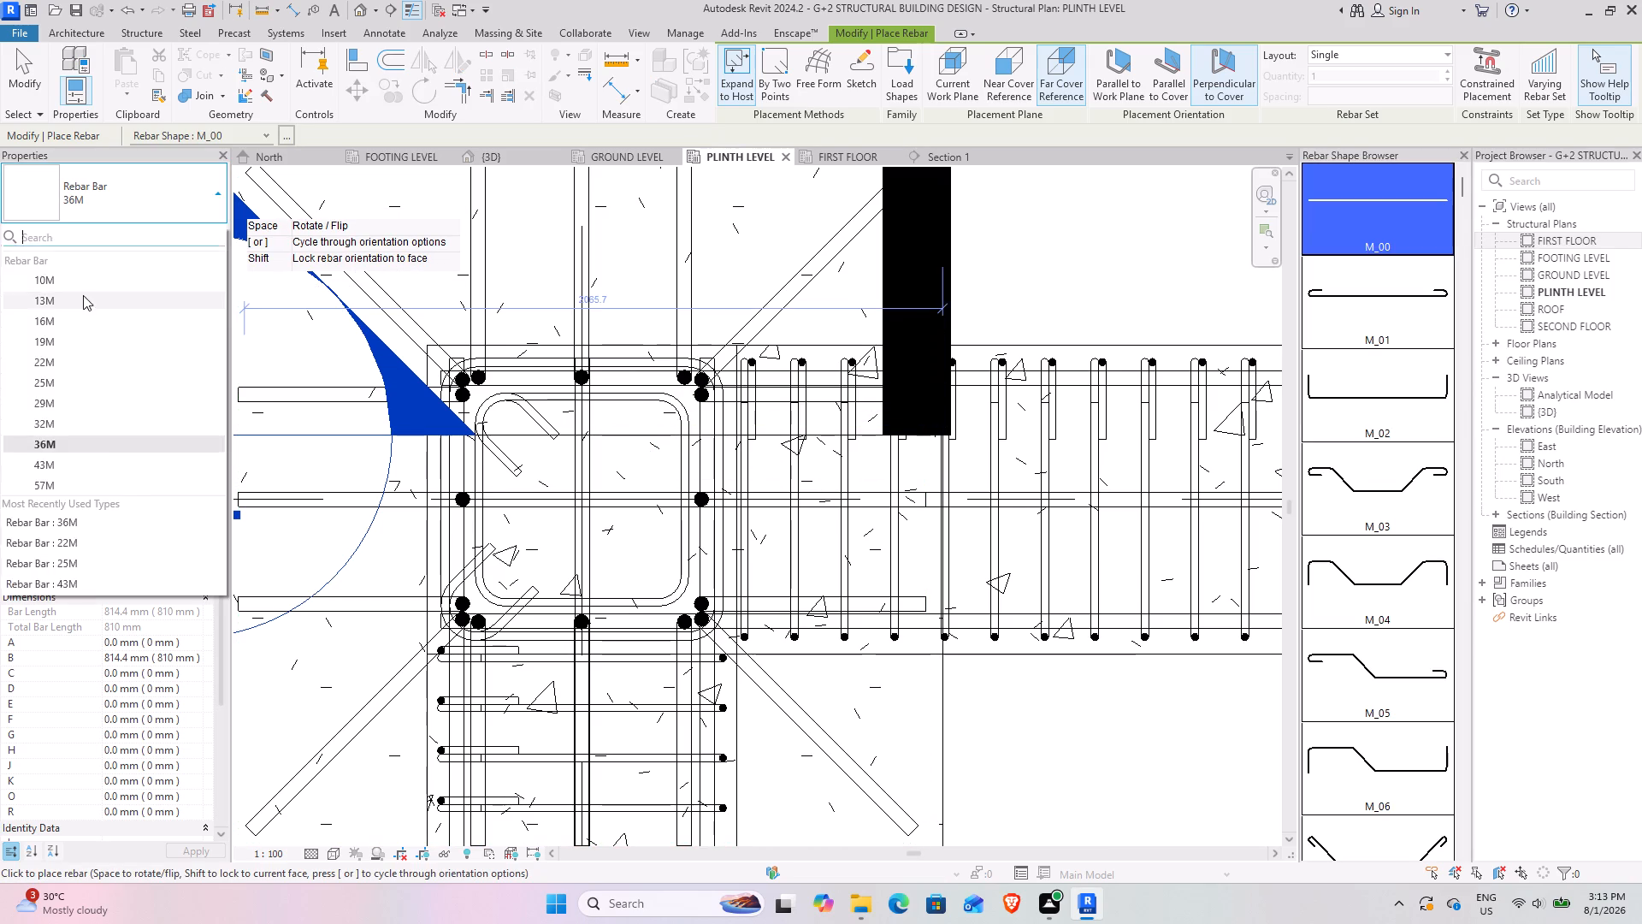
{"action": "left_click", "coordinate": [83, 295]}
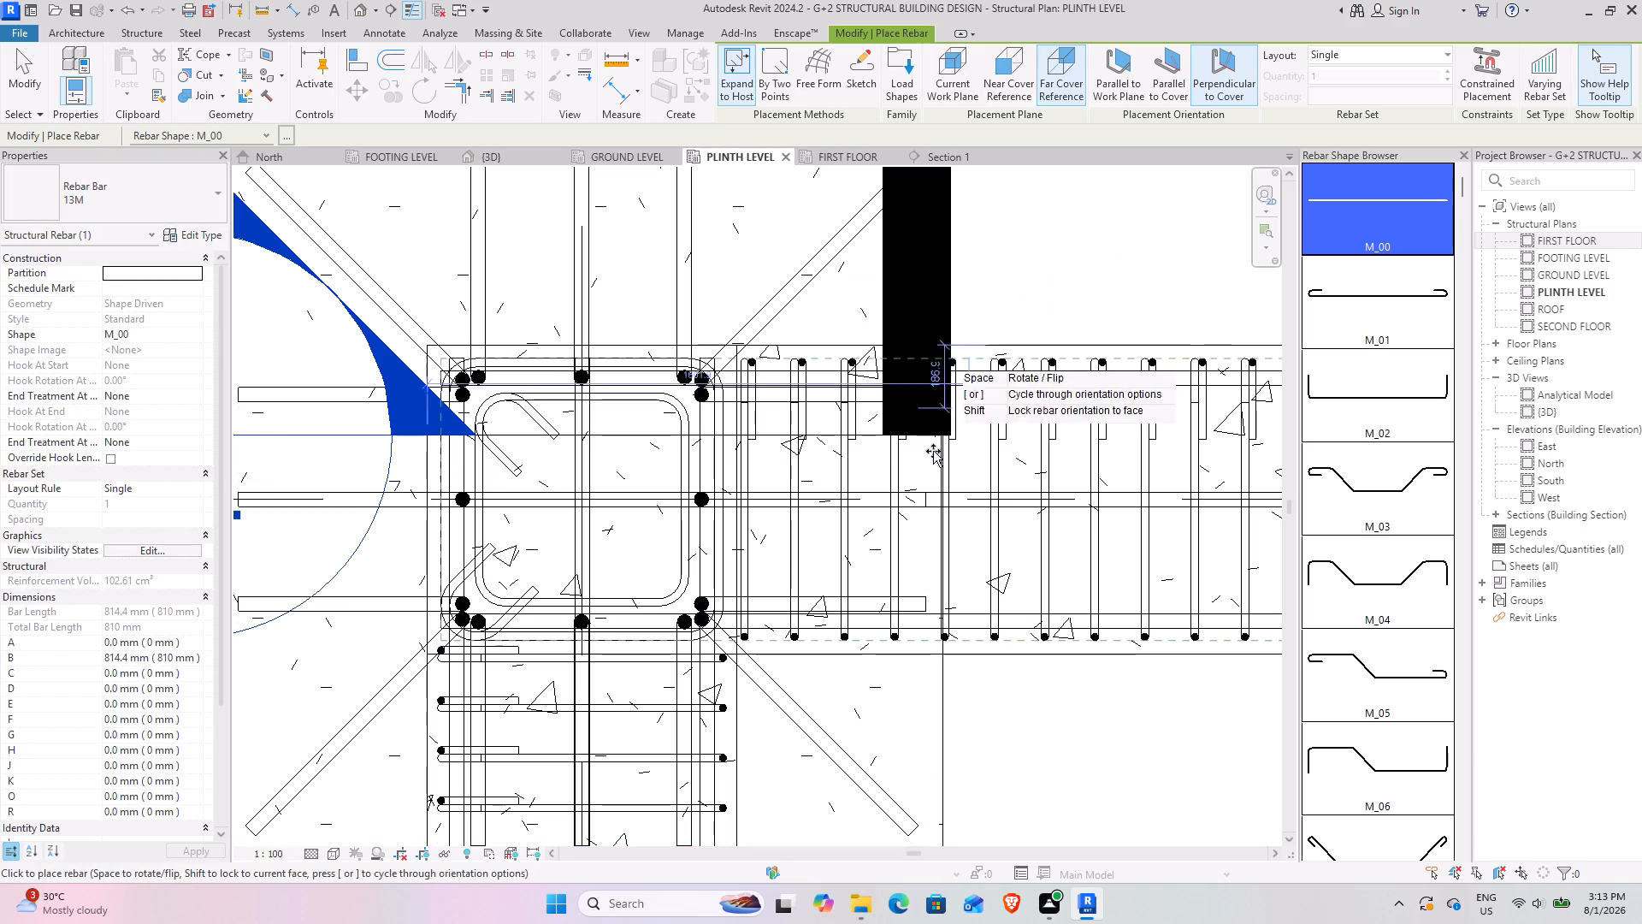
Examine the corner column and its beam junction in the PLINTH LEVEL plan and the column ties in the FIRST FLOOR plan.
{"action": "scroll", "coordinate": [847, 400], "scroll_direction": "down", "scroll_amount": 8}
{"action": "middle_click_drag", "start_coordinate": [942, 594], "coordinate": [755, 648]}
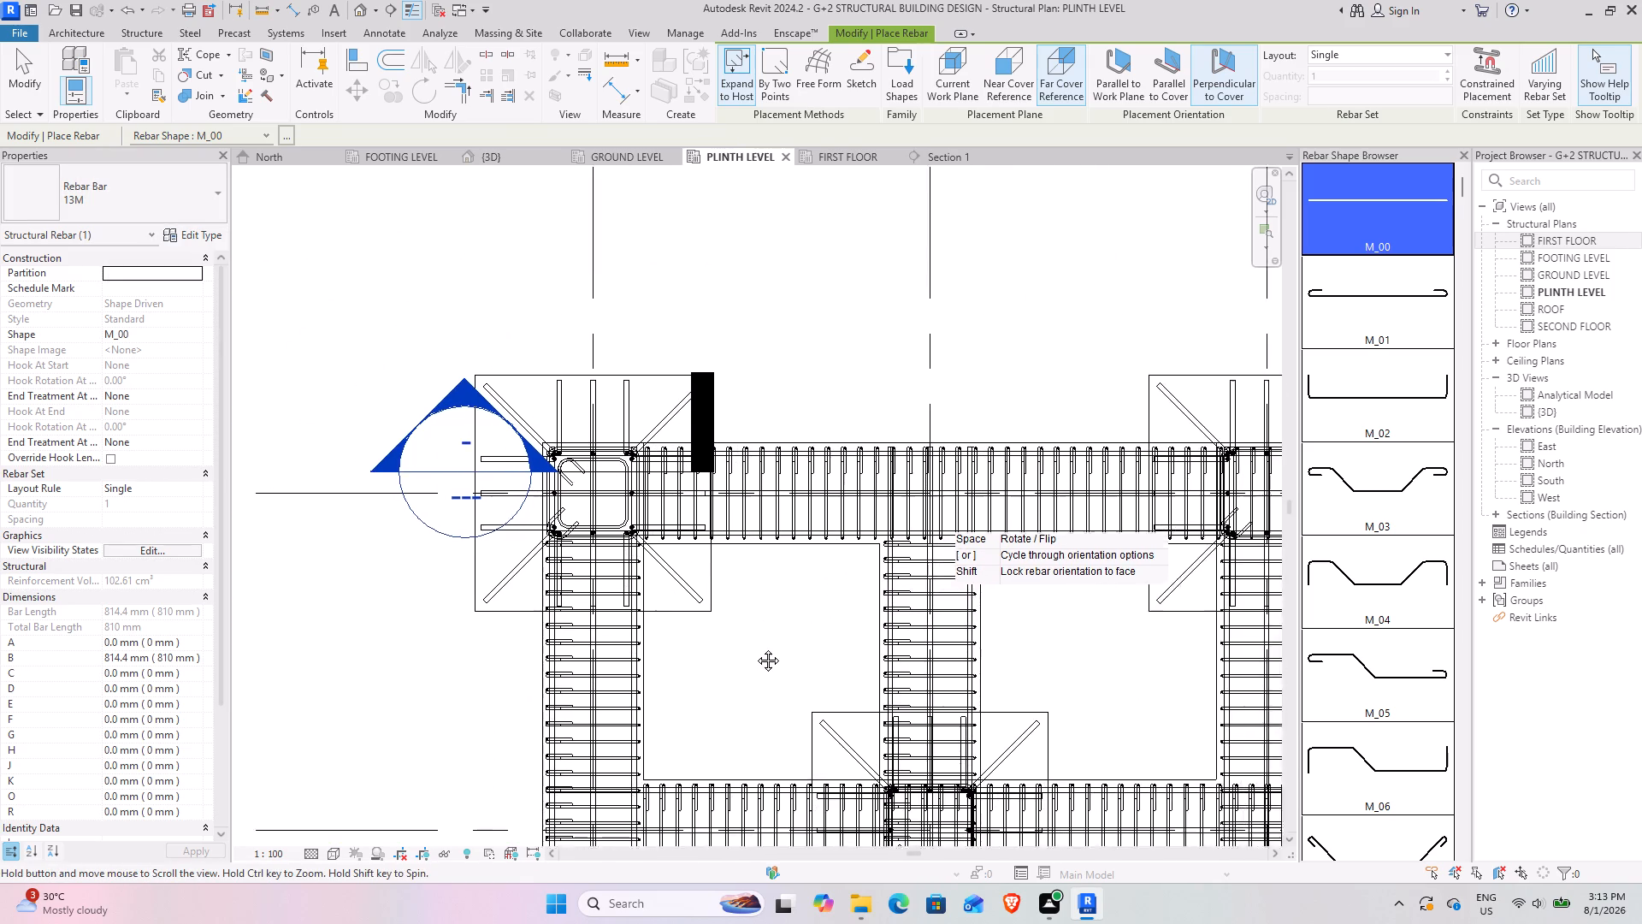
{"action": "middle_click_drag", "start_coordinate": [755, 648], "coordinate": [671, 666]}
{"action": "scroll", "coordinate": [511, 536], "scroll_direction": "up", "scroll_amount": 11}
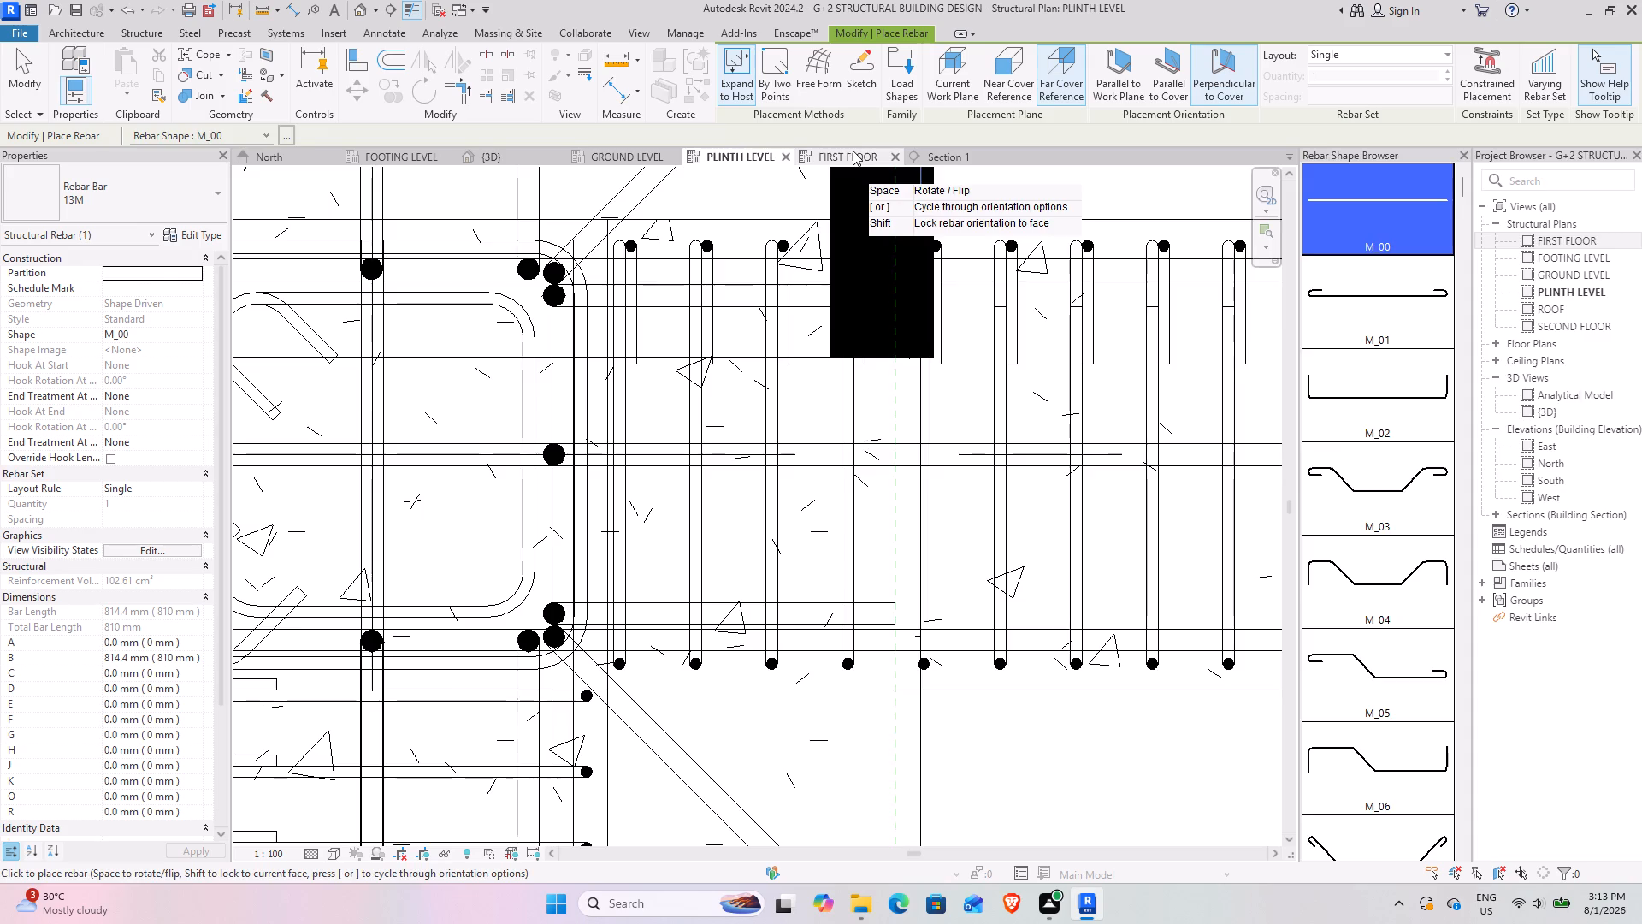
{"action": "left_click", "coordinate": [853, 151]}
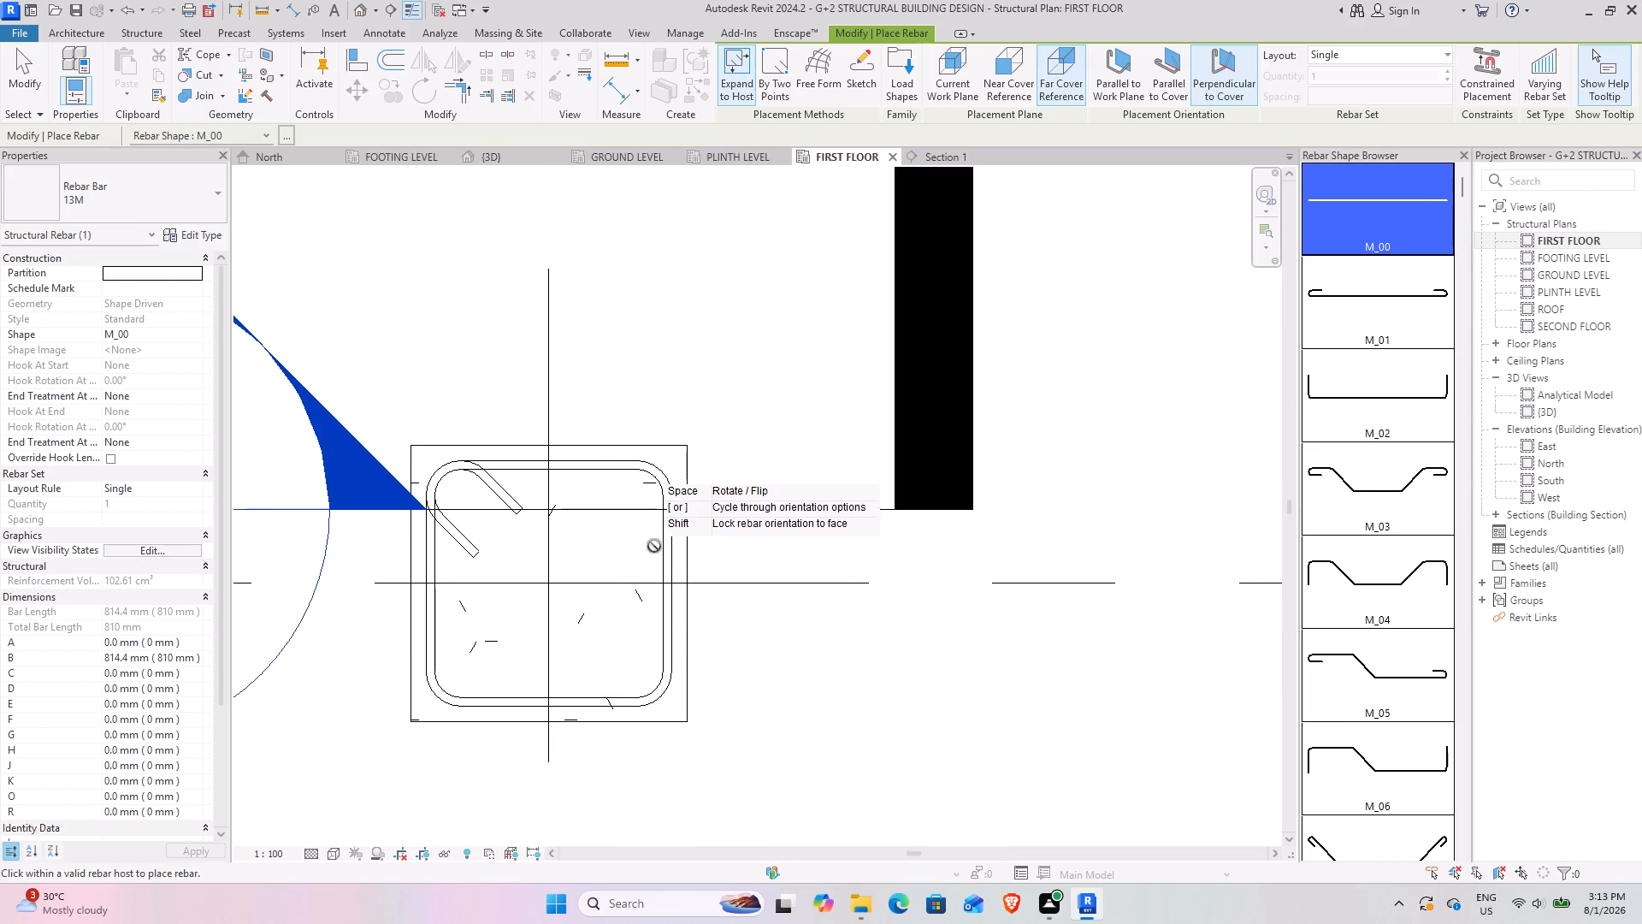
{"action": "scroll", "coordinate": [654, 543], "scroll_direction": "down", "scroll_amount": 7}
{"action": "middle_click_drag", "start_coordinate": [760, 705], "coordinate": [739, 685]}
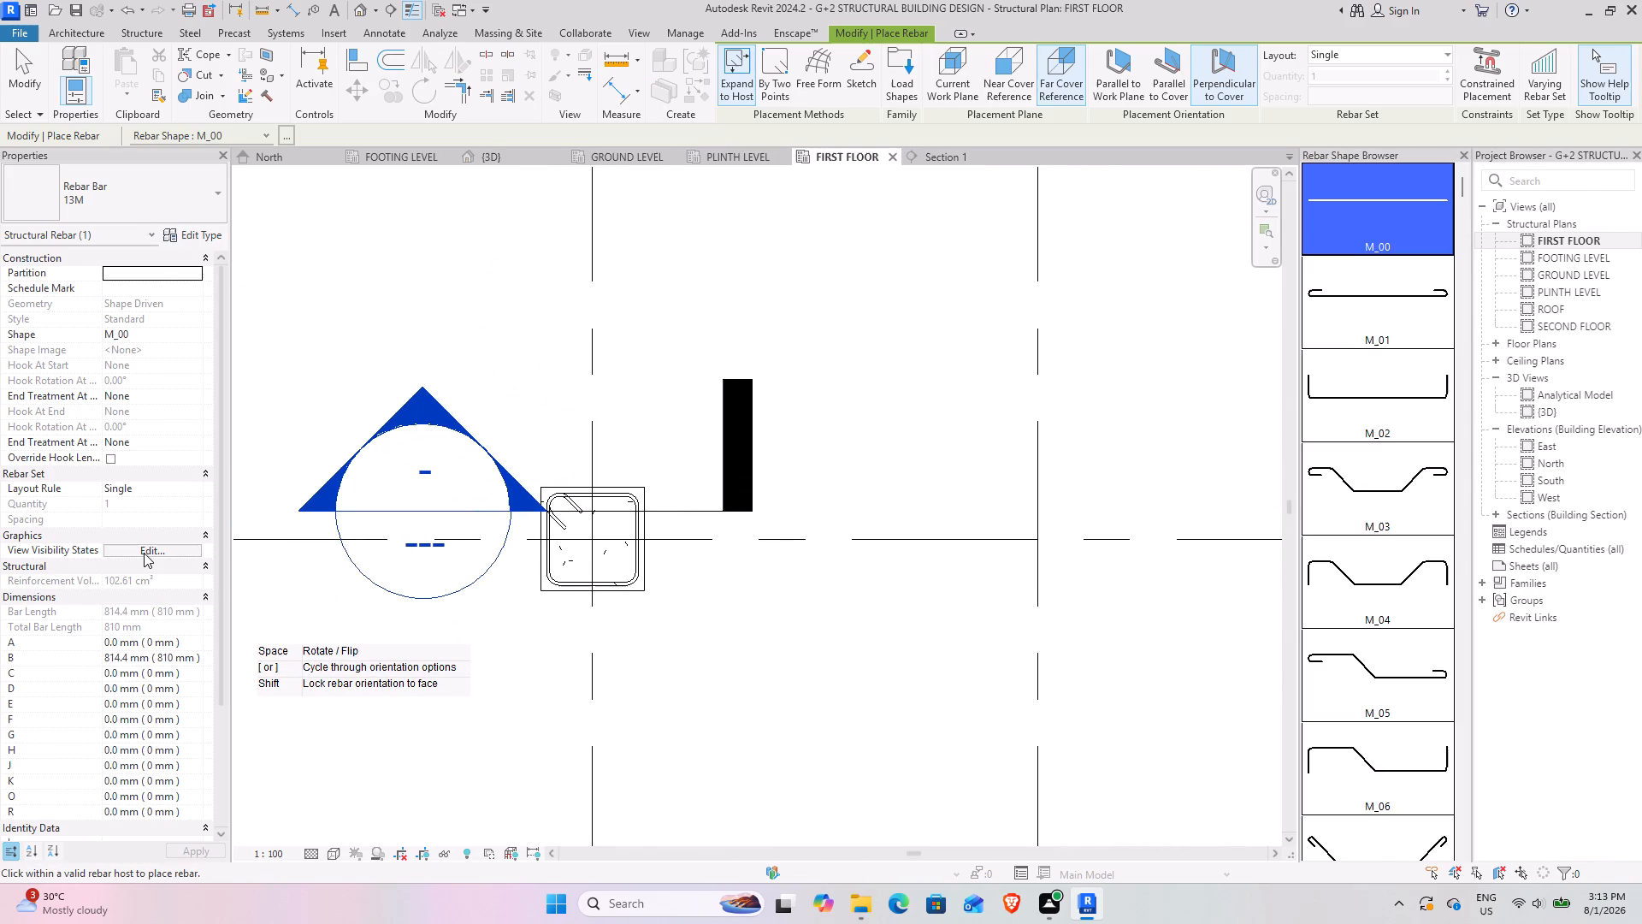
{"action": "scroll", "coordinate": [605, 564], "scroll_direction": "up", "scroll_amount": 6}
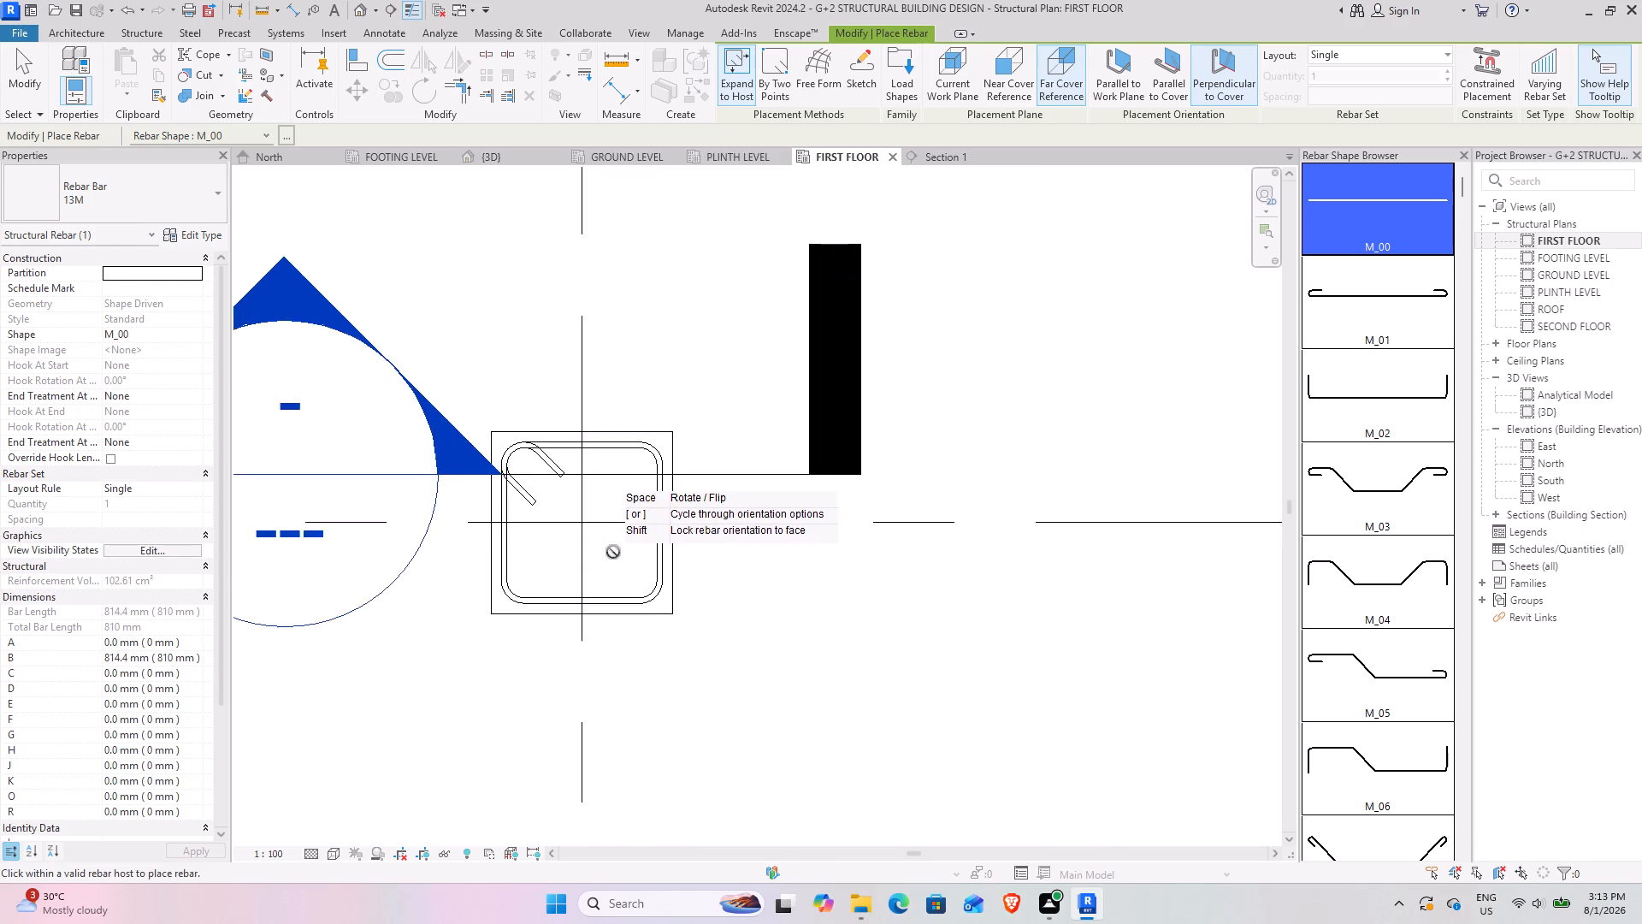
{"action": "scroll", "coordinate": [613, 552], "scroll_direction": "up", "scroll_amount": 2}
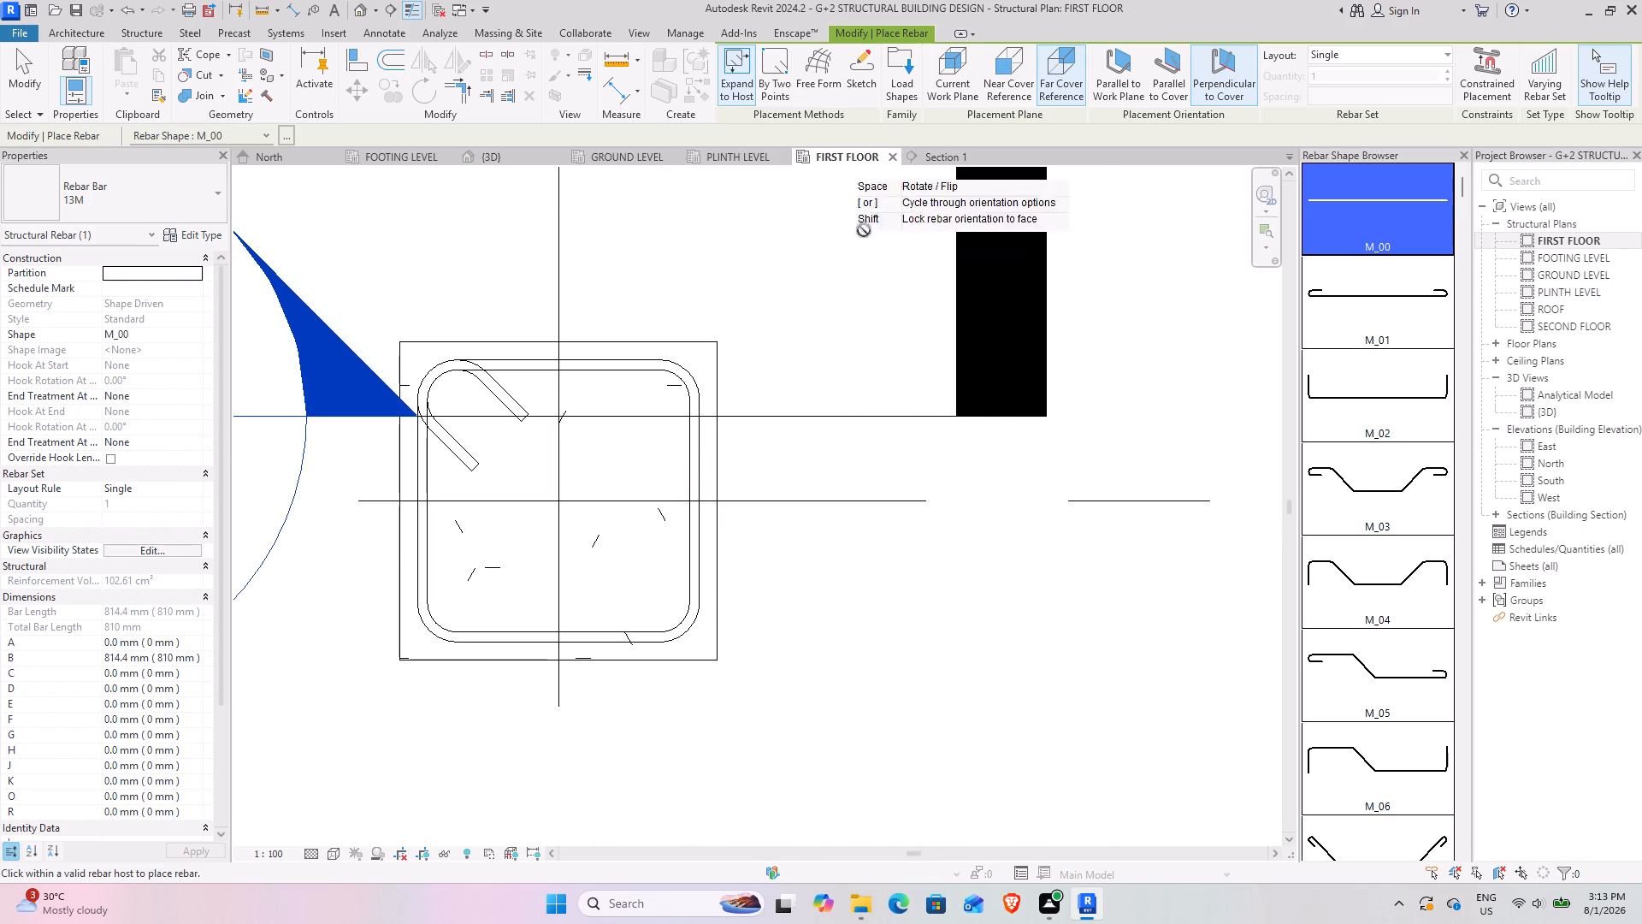
In Section 1, place a vertical 13M bar about 2970 mm long near the lower column's beam-side face, using Far Cover Reference and Parallel to Work Plane.
{"action": "left_click", "coordinate": [960, 152]}
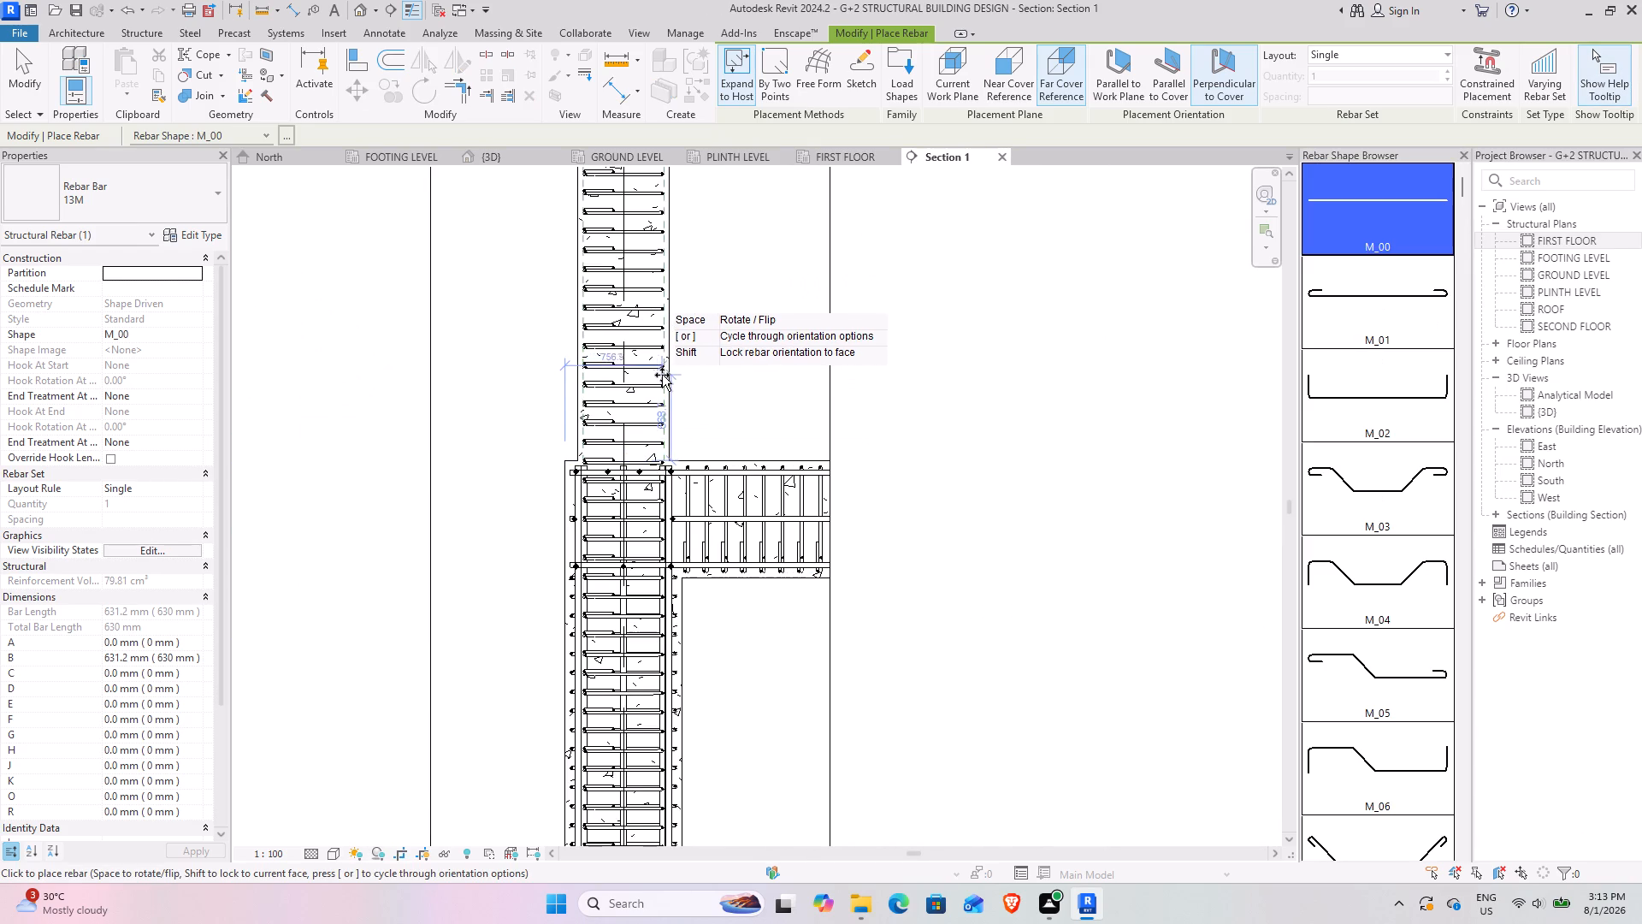
{"action": "middle_click_drag", "start_coordinate": [659, 623], "coordinate": [706, 483]}
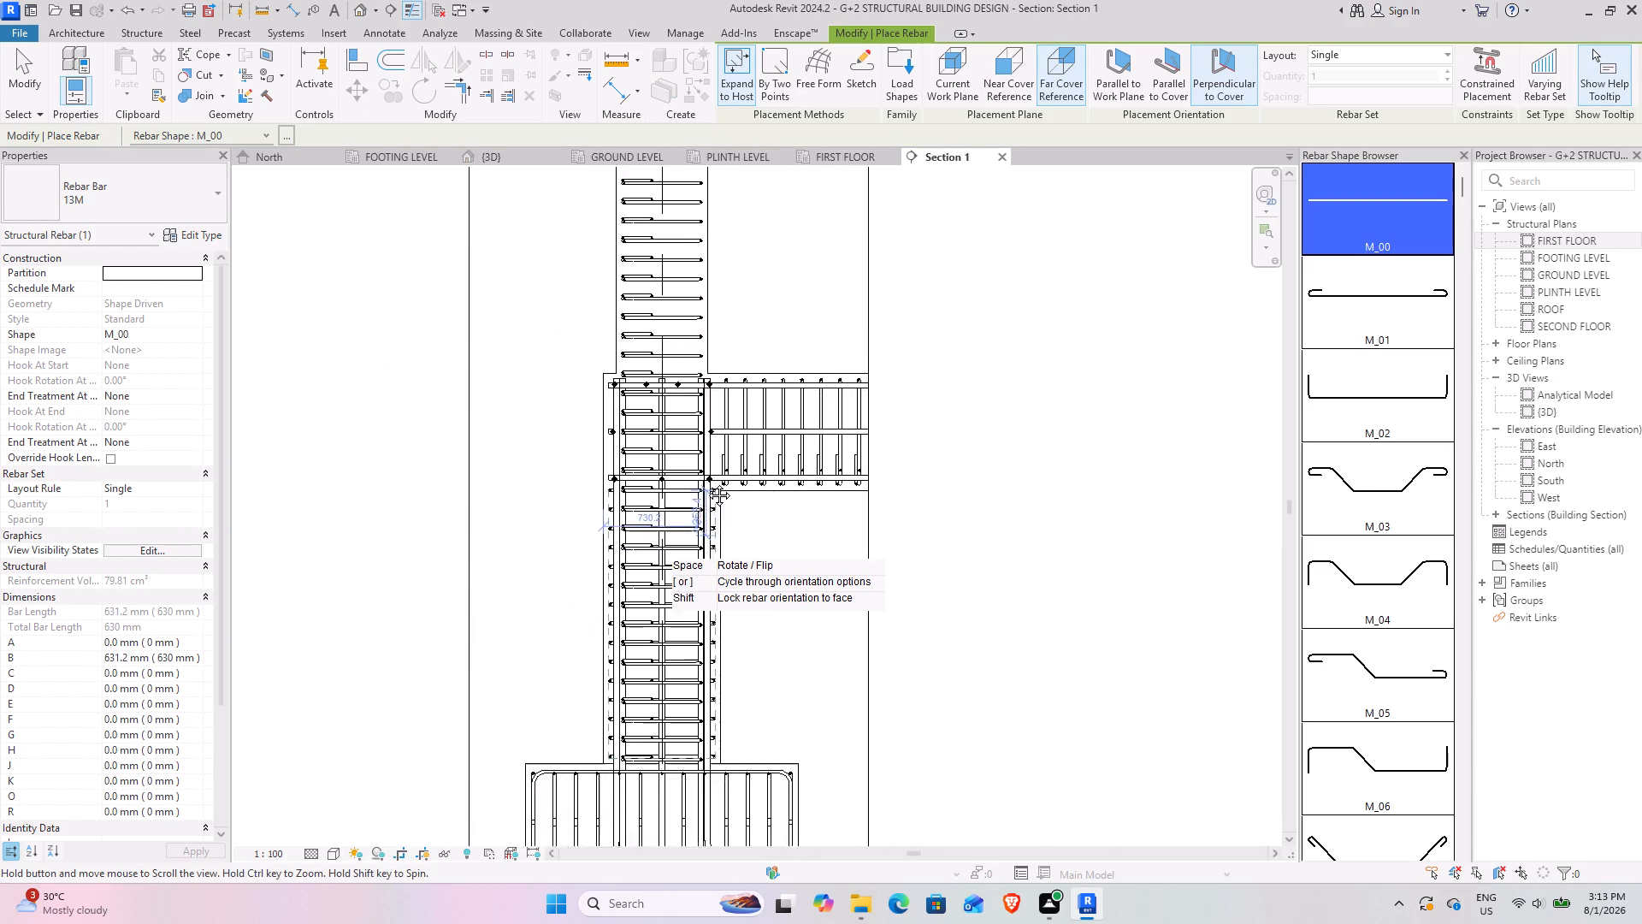
{"action": "middle_click_drag", "start_coordinate": [706, 483], "coordinate": [611, 921]}
{"action": "middle_click_drag", "start_coordinate": [613, 906], "coordinate": [602, 678]}
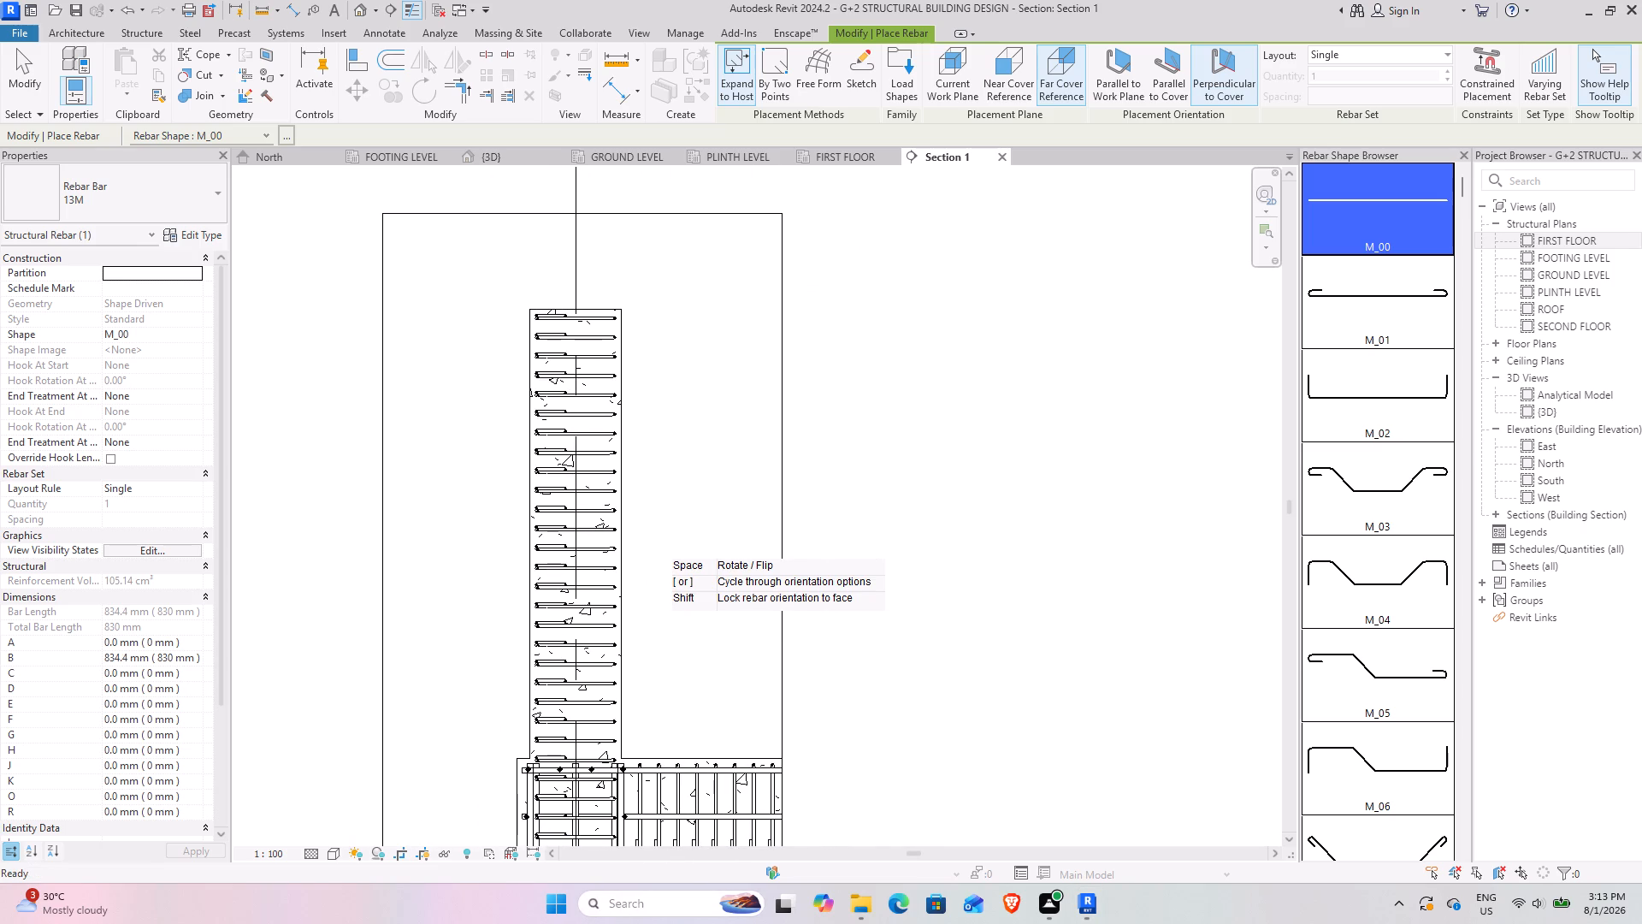
{"action": "middle_click_drag", "start_coordinate": [602, 678], "coordinate": [600, 665]}
{"action": "middle_click_drag", "start_coordinate": [597, 642], "coordinate": [597, 625]}
{"action": "middle_click_drag", "start_coordinate": [611, 625], "coordinate": [611, 447]}
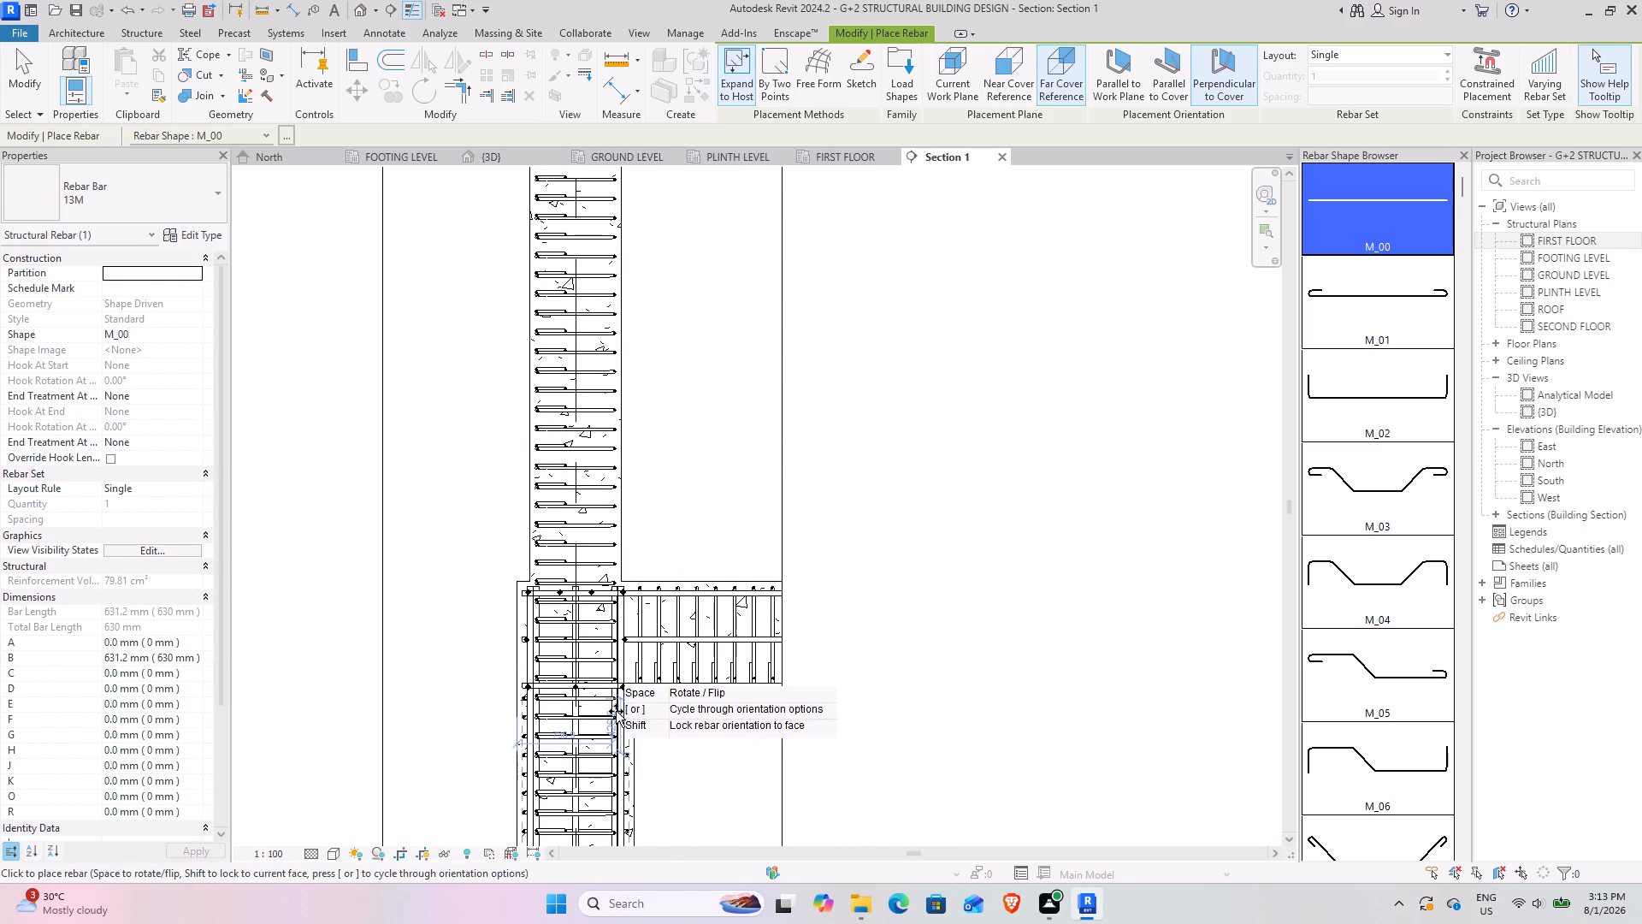
{"action": "scroll", "coordinate": [565, 497], "scroll_direction": "up", "scroll_amount": 4}
{"action": "middle_click_drag", "start_coordinate": [648, 603], "coordinate": [636, 281]}
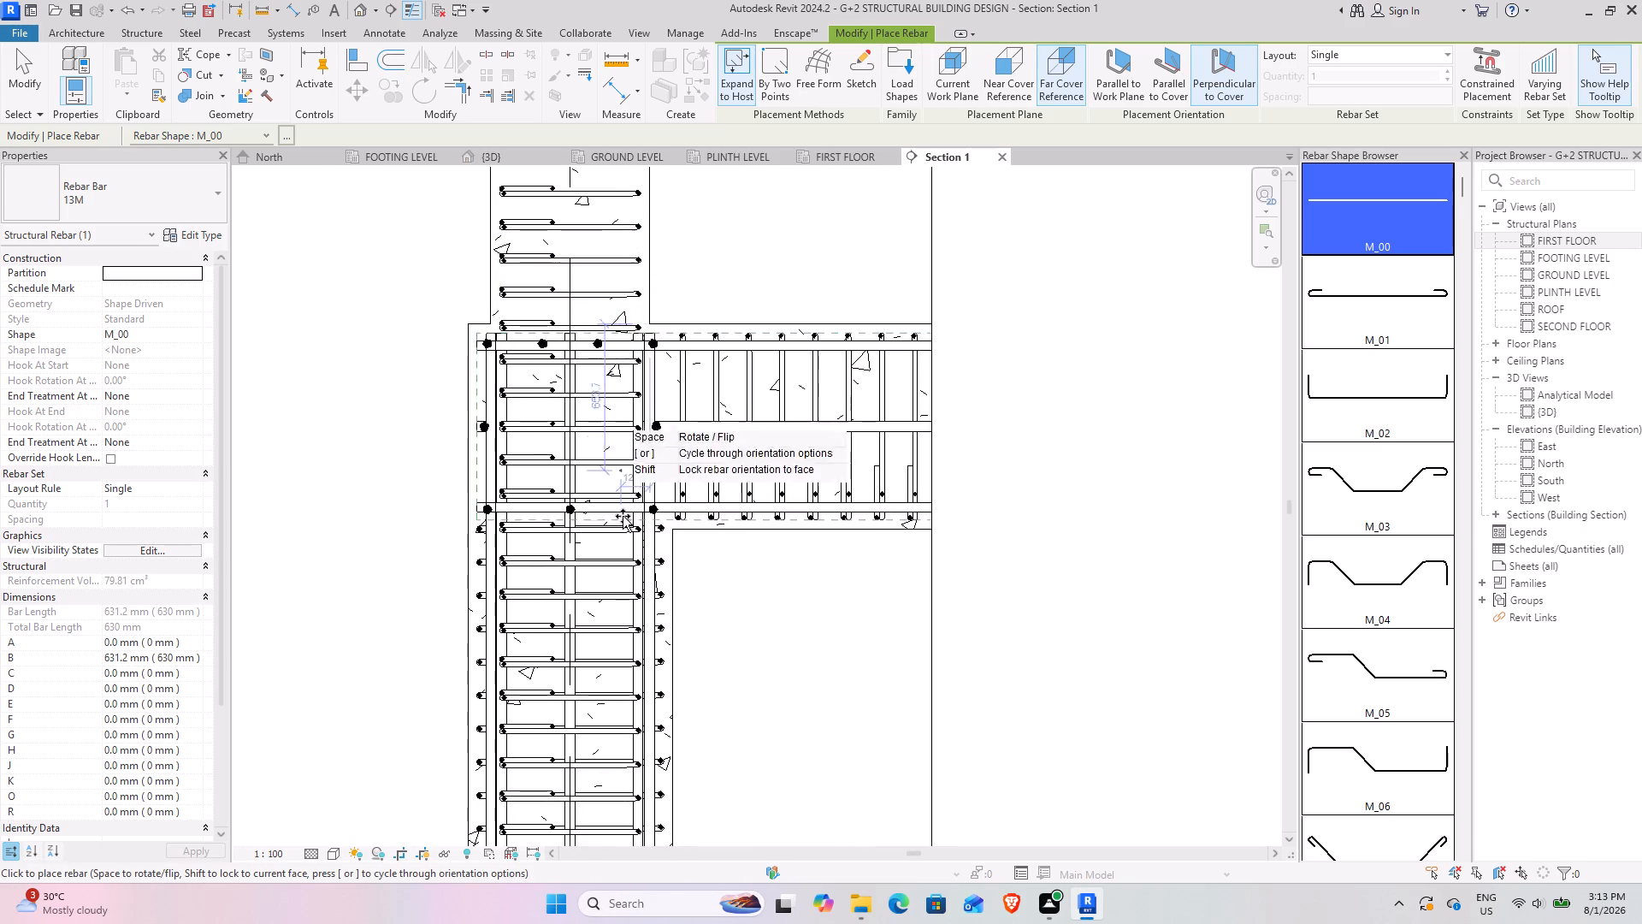
{"action": "left_click", "coordinate": [1127, 79]}
{"action": "left_click", "coordinate": [954, 98]}
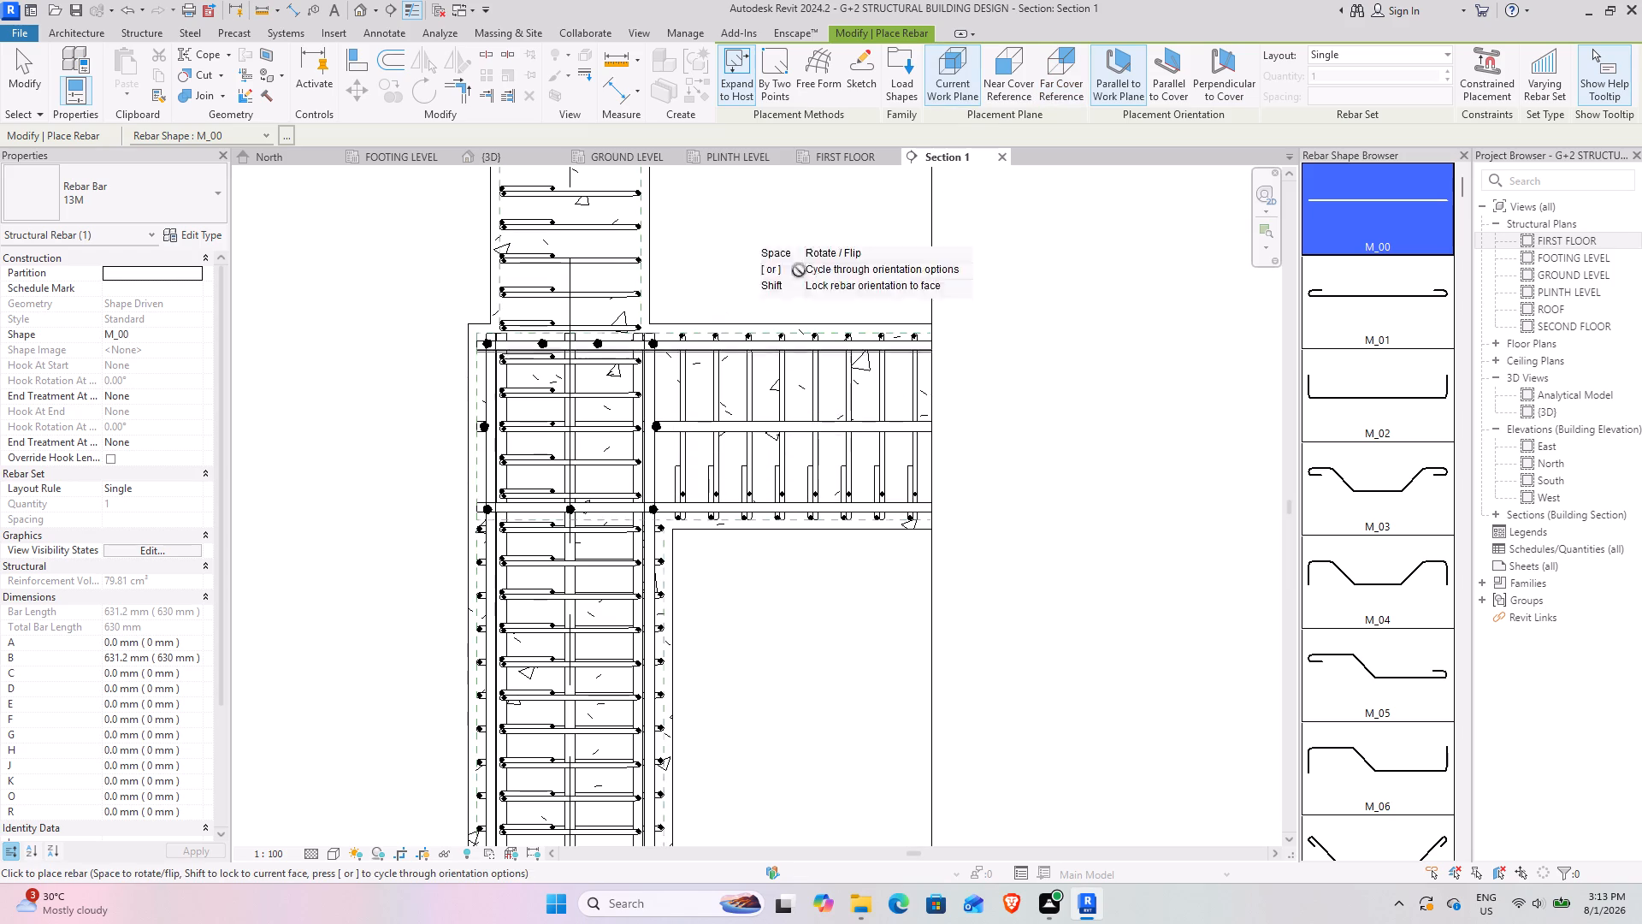
{"action": "left_click", "coordinate": [998, 86]}
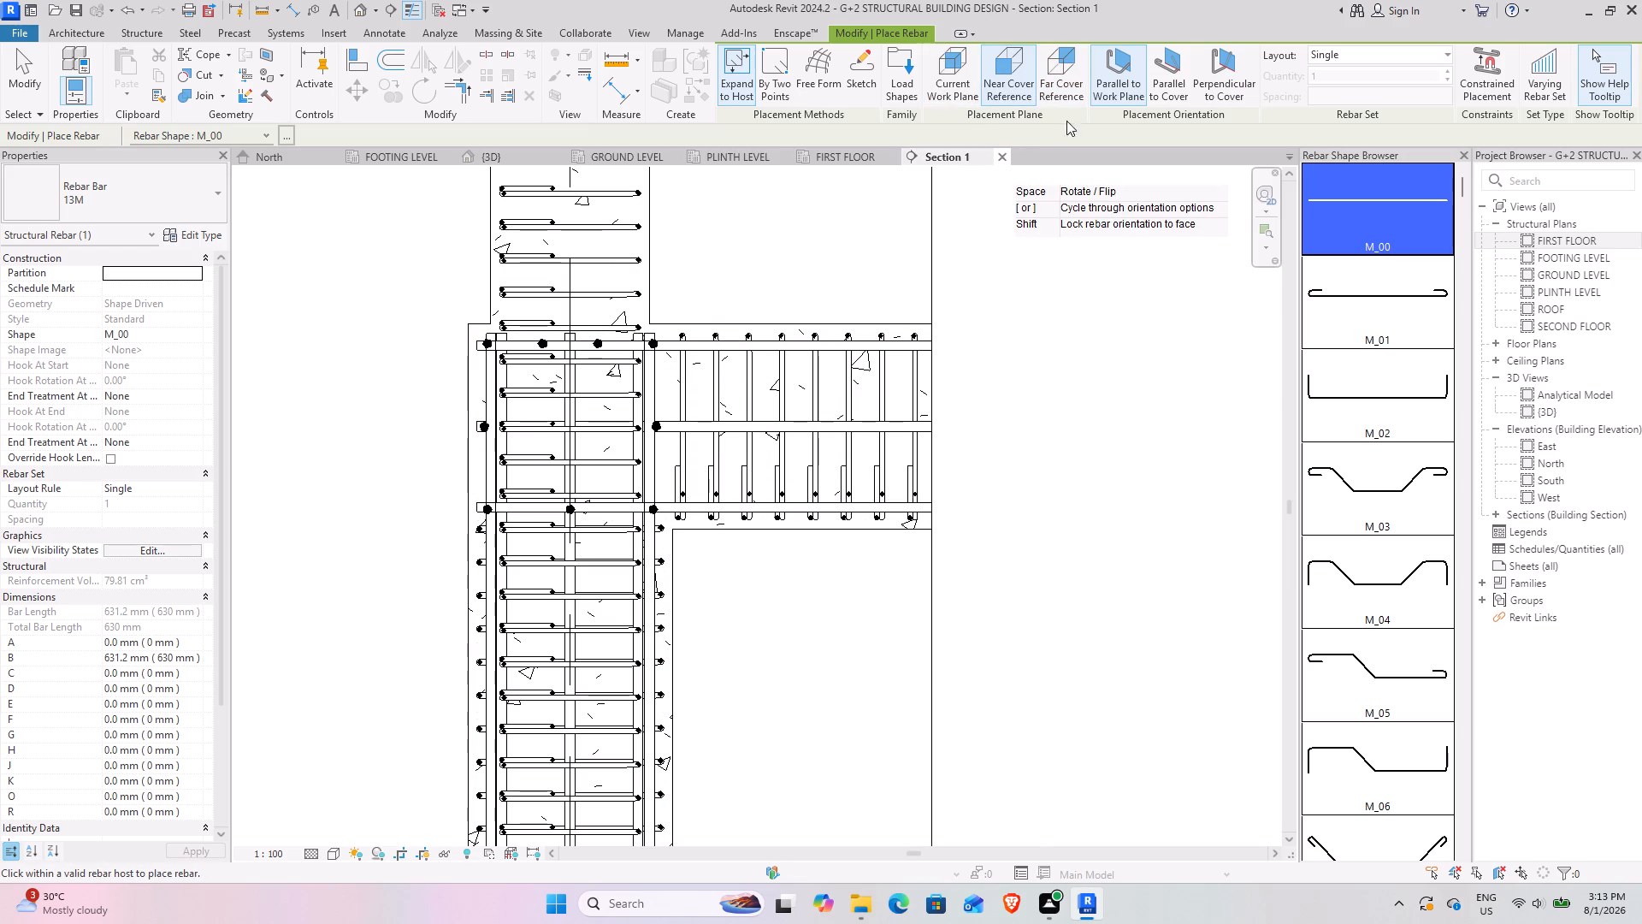
{"action": "left_click", "coordinate": [1084, 88]}
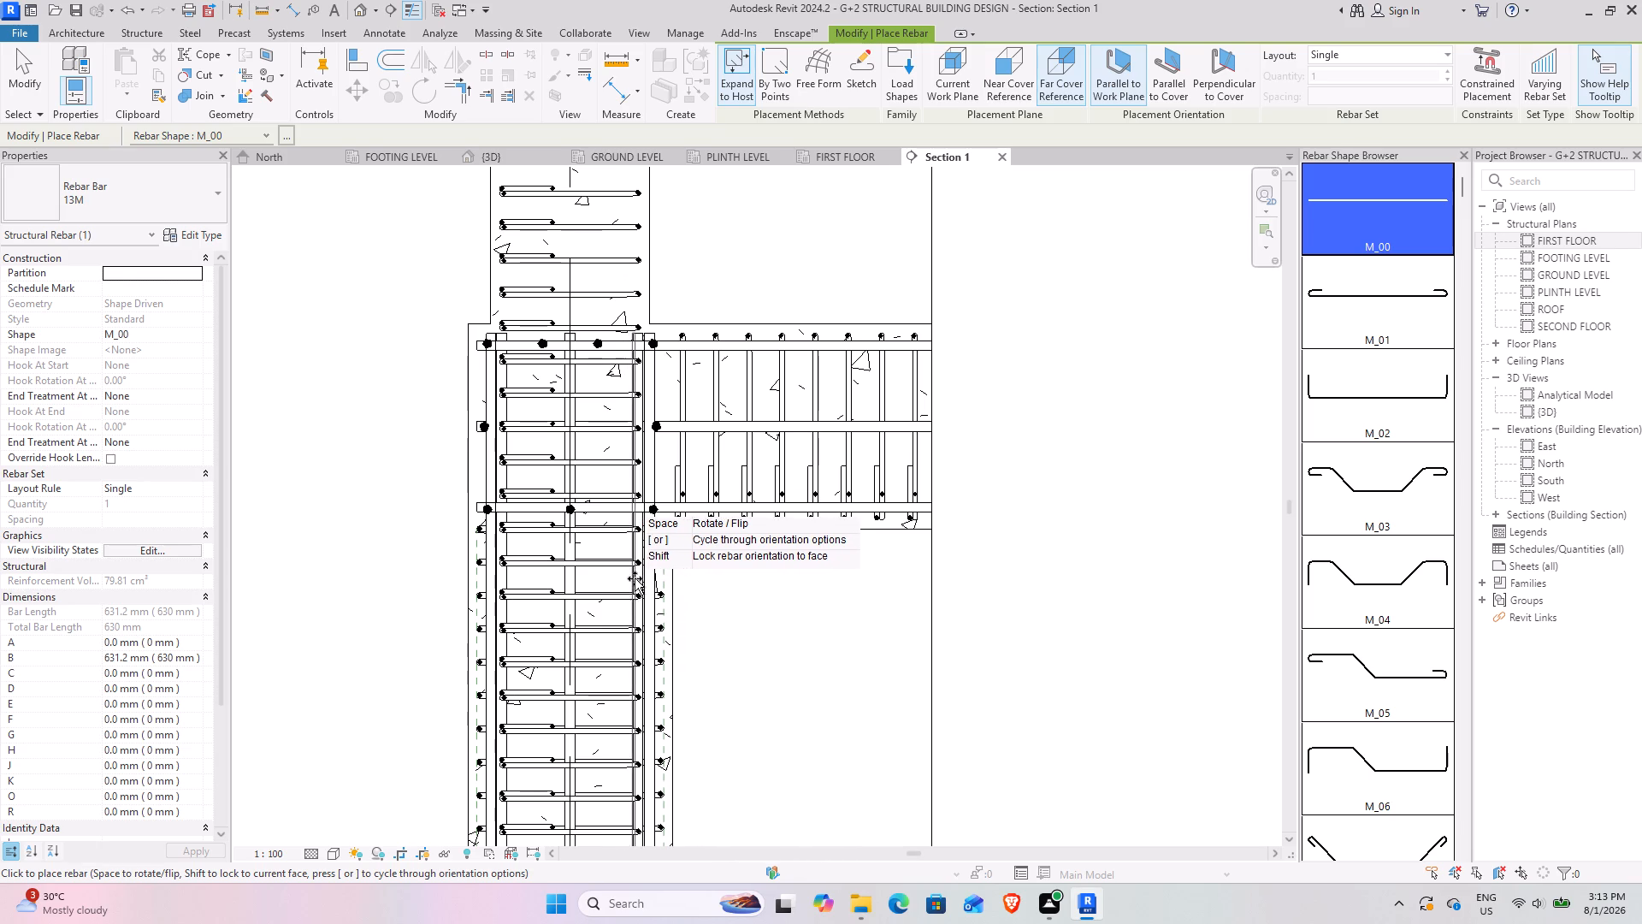
{"action": "scroll", "coordinate": [620, 573], "scroll_direction": "down", "scroll_amount": 2}
{"action": "middle_click_drag", "start_coordinate": [620, 573], "coordinate": [626, 412]}
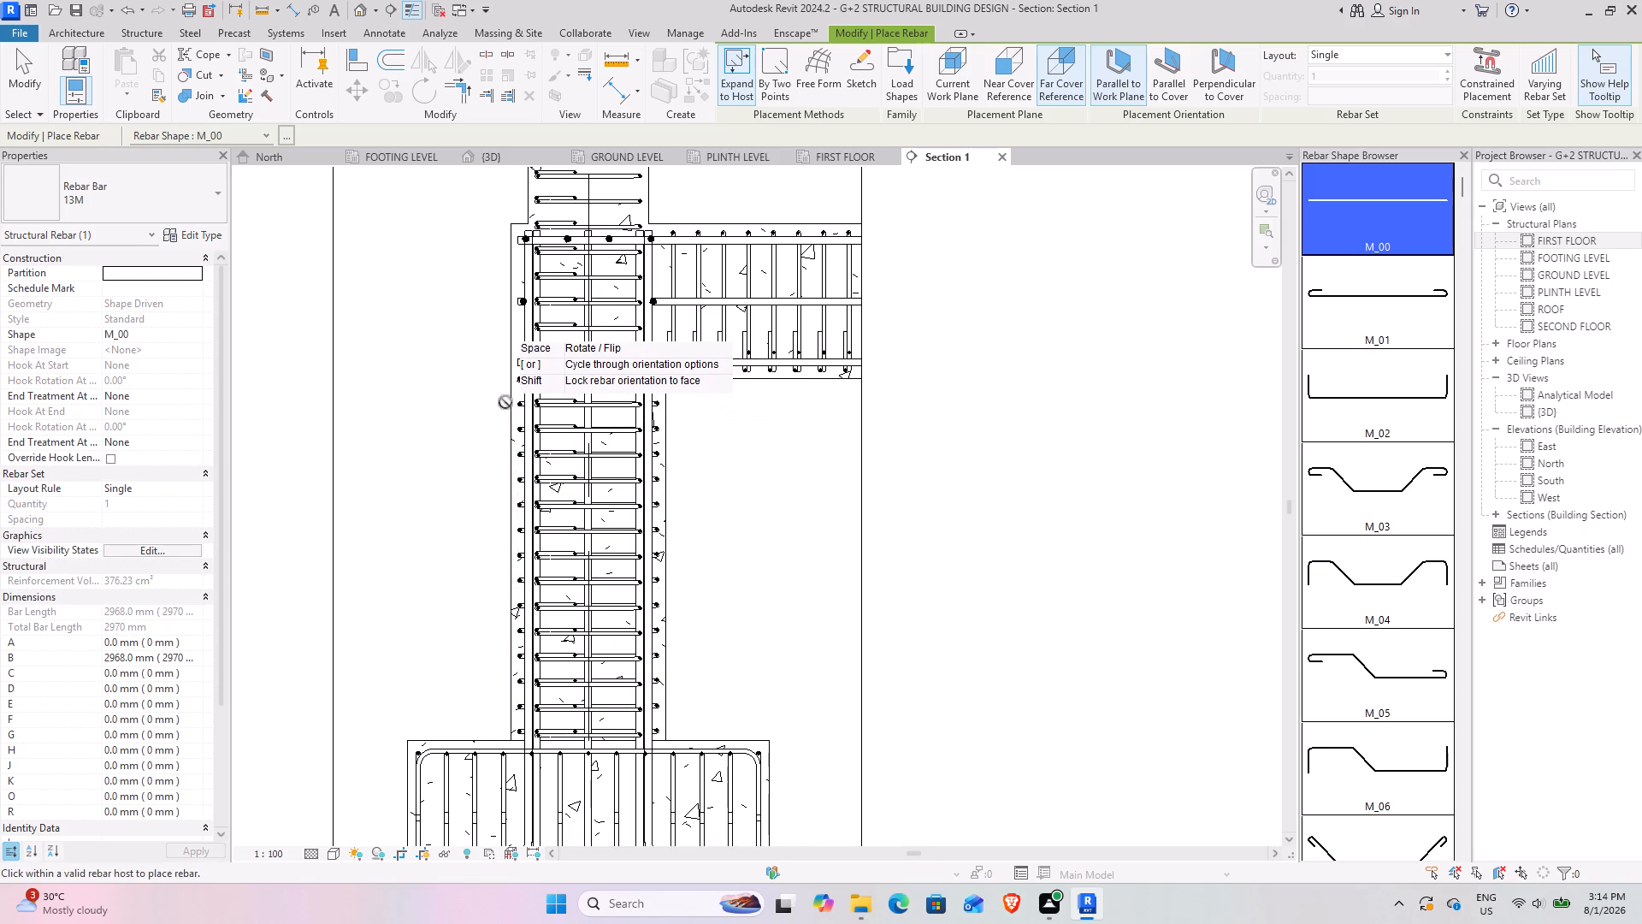
{"action": "scroll", "coordinate": [637, 440], "scroll_direction": "up", "scroll_amount": 2}
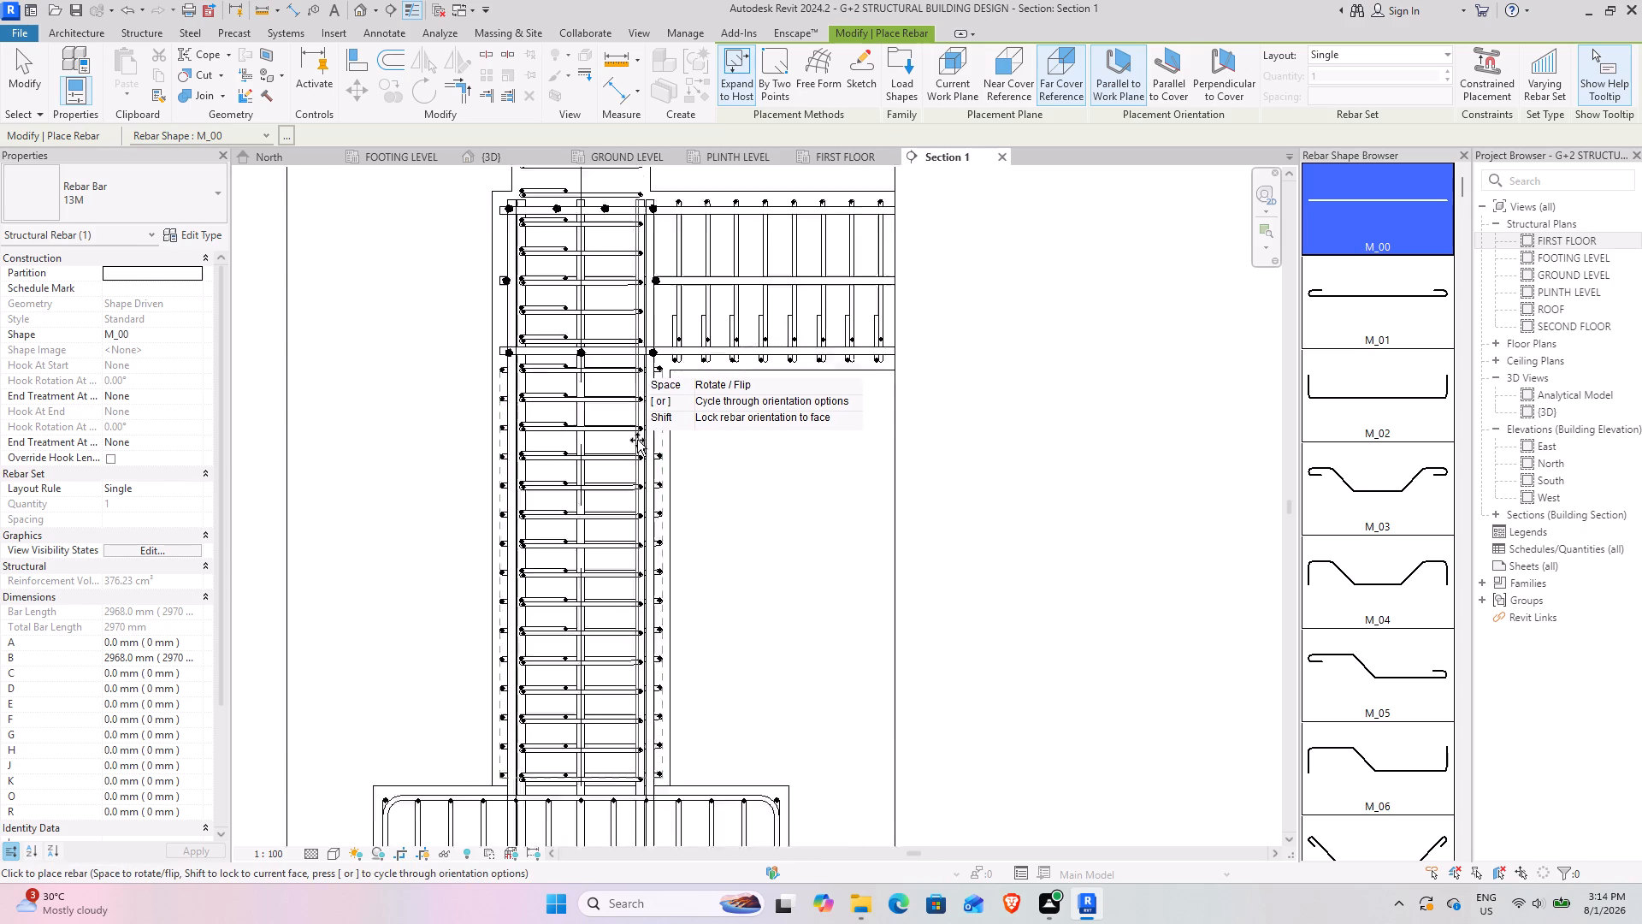
{"action": "scroll", "coordinate": [637, 440], "scroll_direction": "up", "scroll_amount": 8}
{"action": "left_click", "coordinate": [619, 432]}
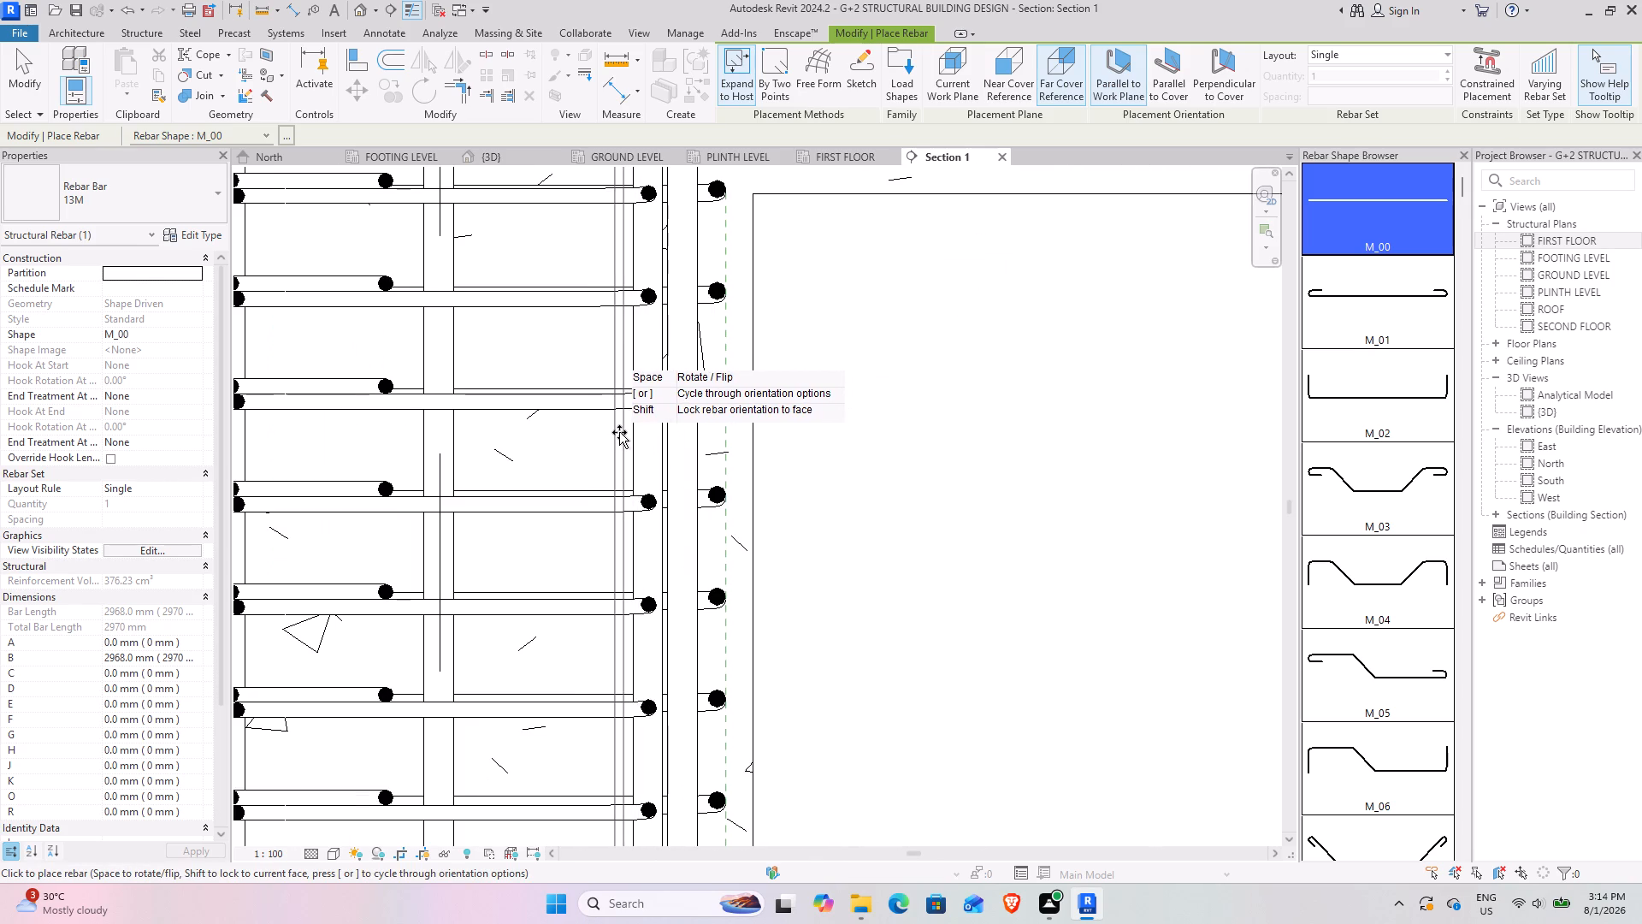
{"action": "scroll", "coordinate": [651, 412], "scroll_direction": "down", "scroll_amount": 7}
{"action": "middle_click_drag", "start_coordinate": [783, 364], "coordinate": [657, 663]}
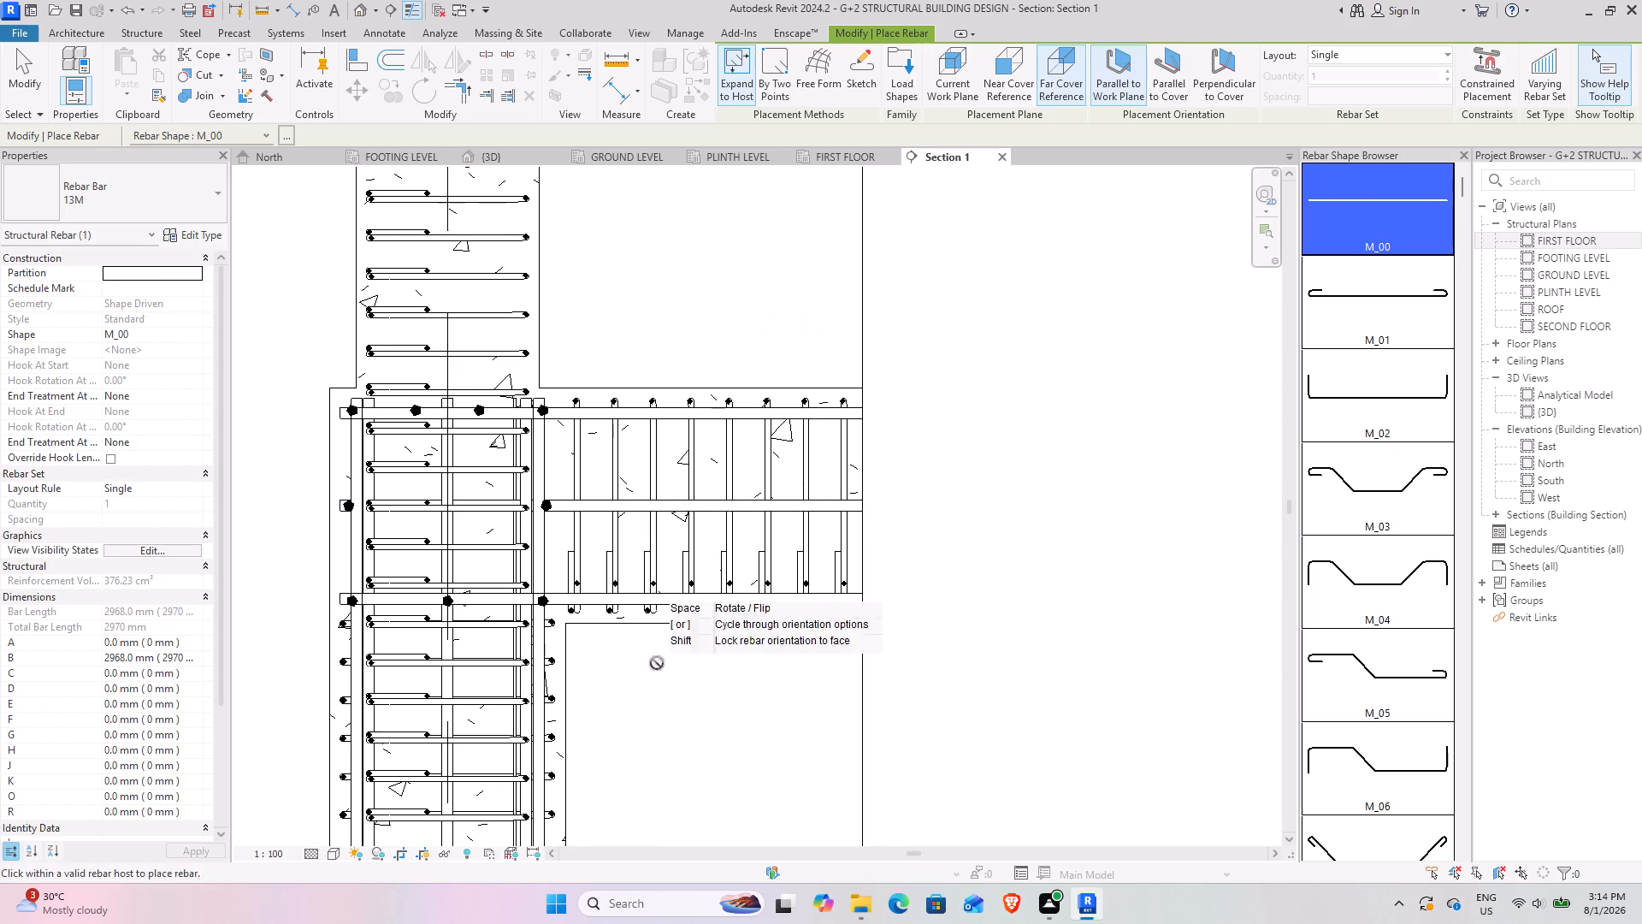
{"action": "left_click", "coordinate": [14, 74]}
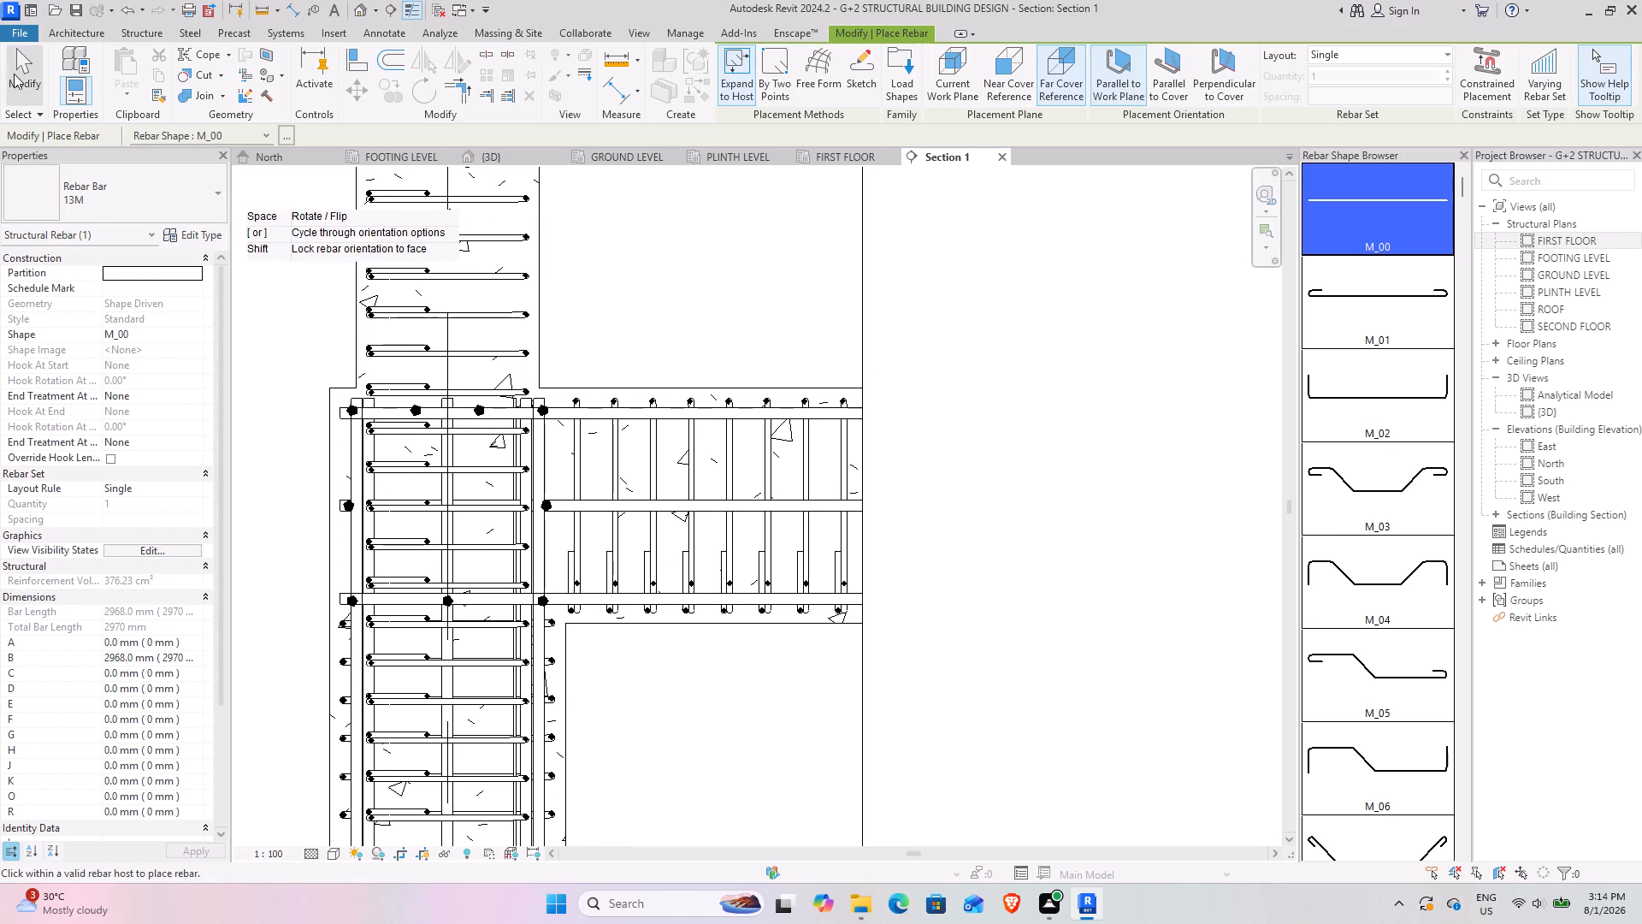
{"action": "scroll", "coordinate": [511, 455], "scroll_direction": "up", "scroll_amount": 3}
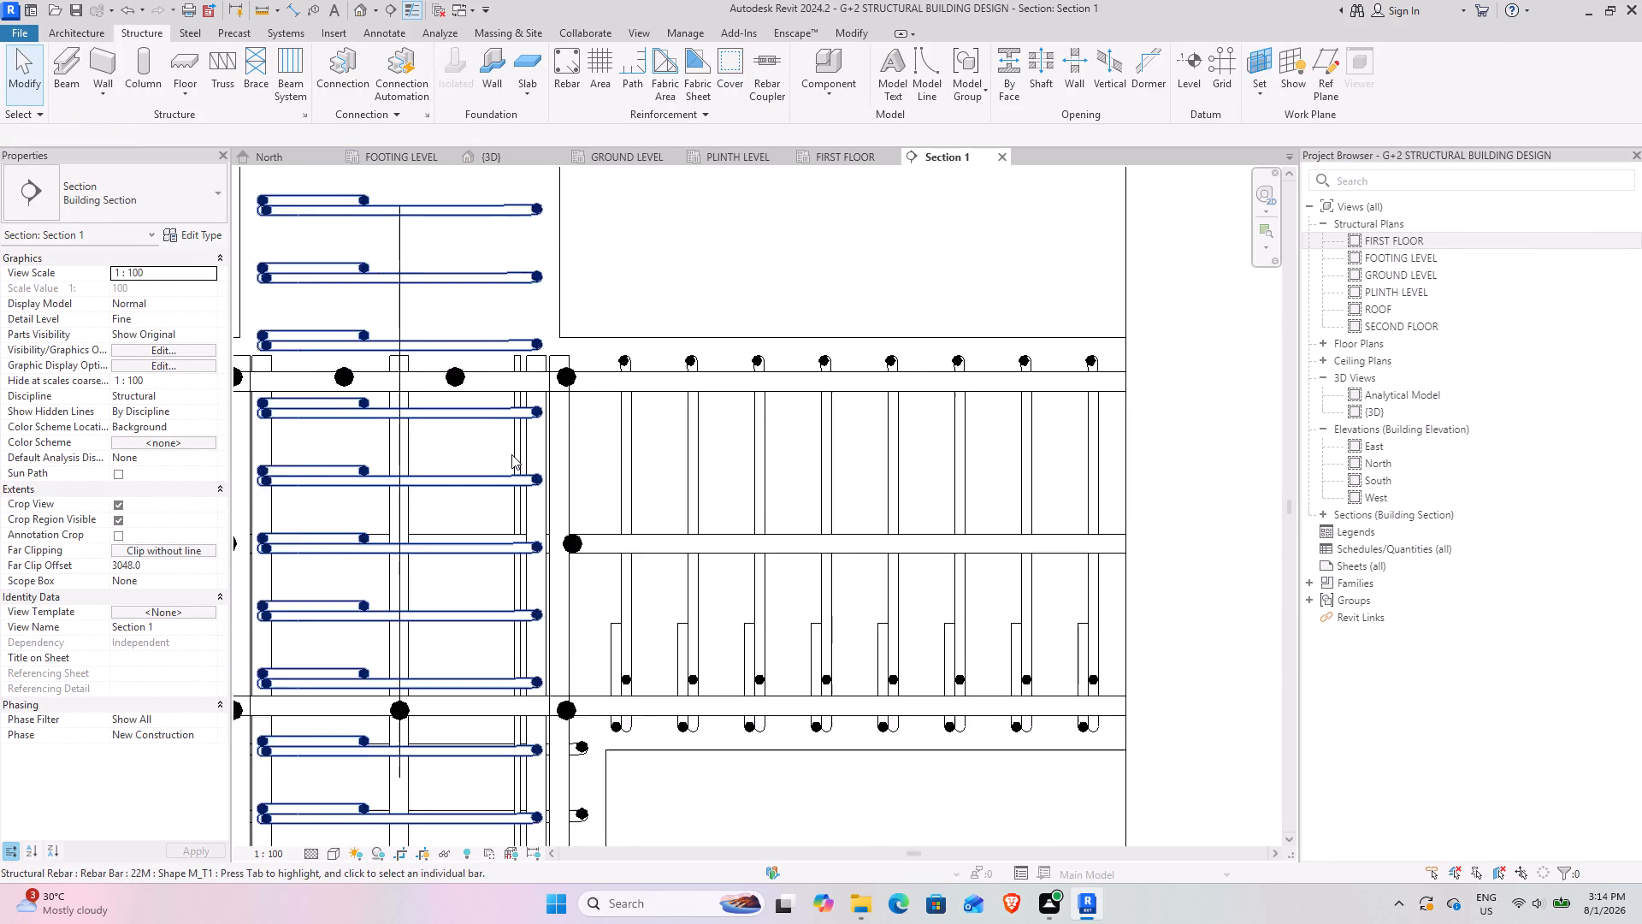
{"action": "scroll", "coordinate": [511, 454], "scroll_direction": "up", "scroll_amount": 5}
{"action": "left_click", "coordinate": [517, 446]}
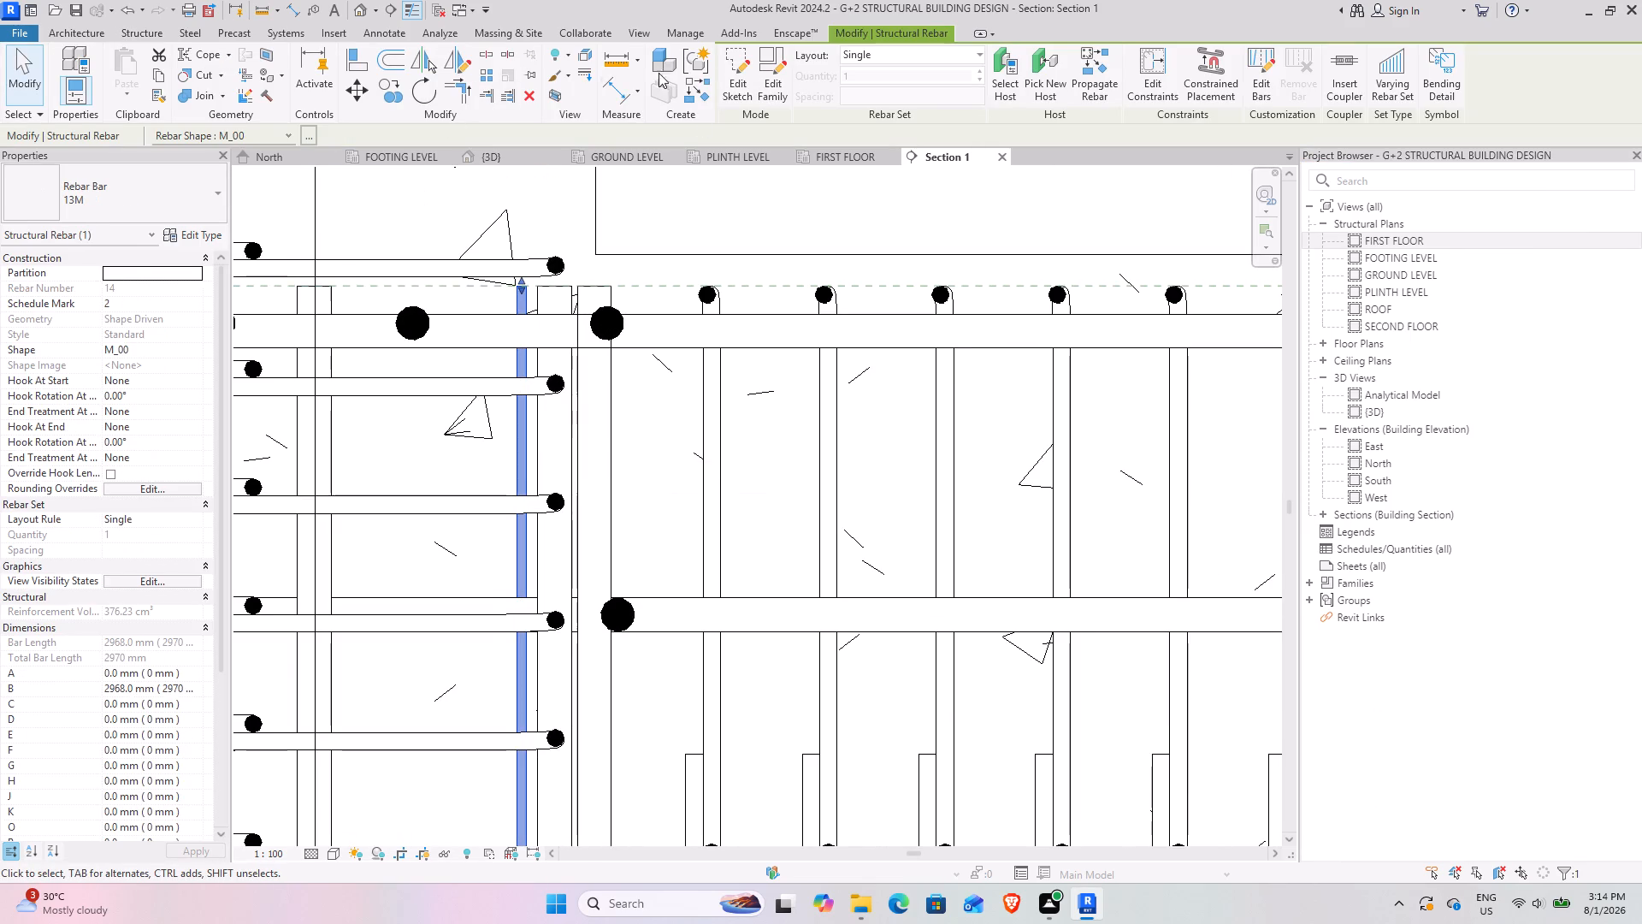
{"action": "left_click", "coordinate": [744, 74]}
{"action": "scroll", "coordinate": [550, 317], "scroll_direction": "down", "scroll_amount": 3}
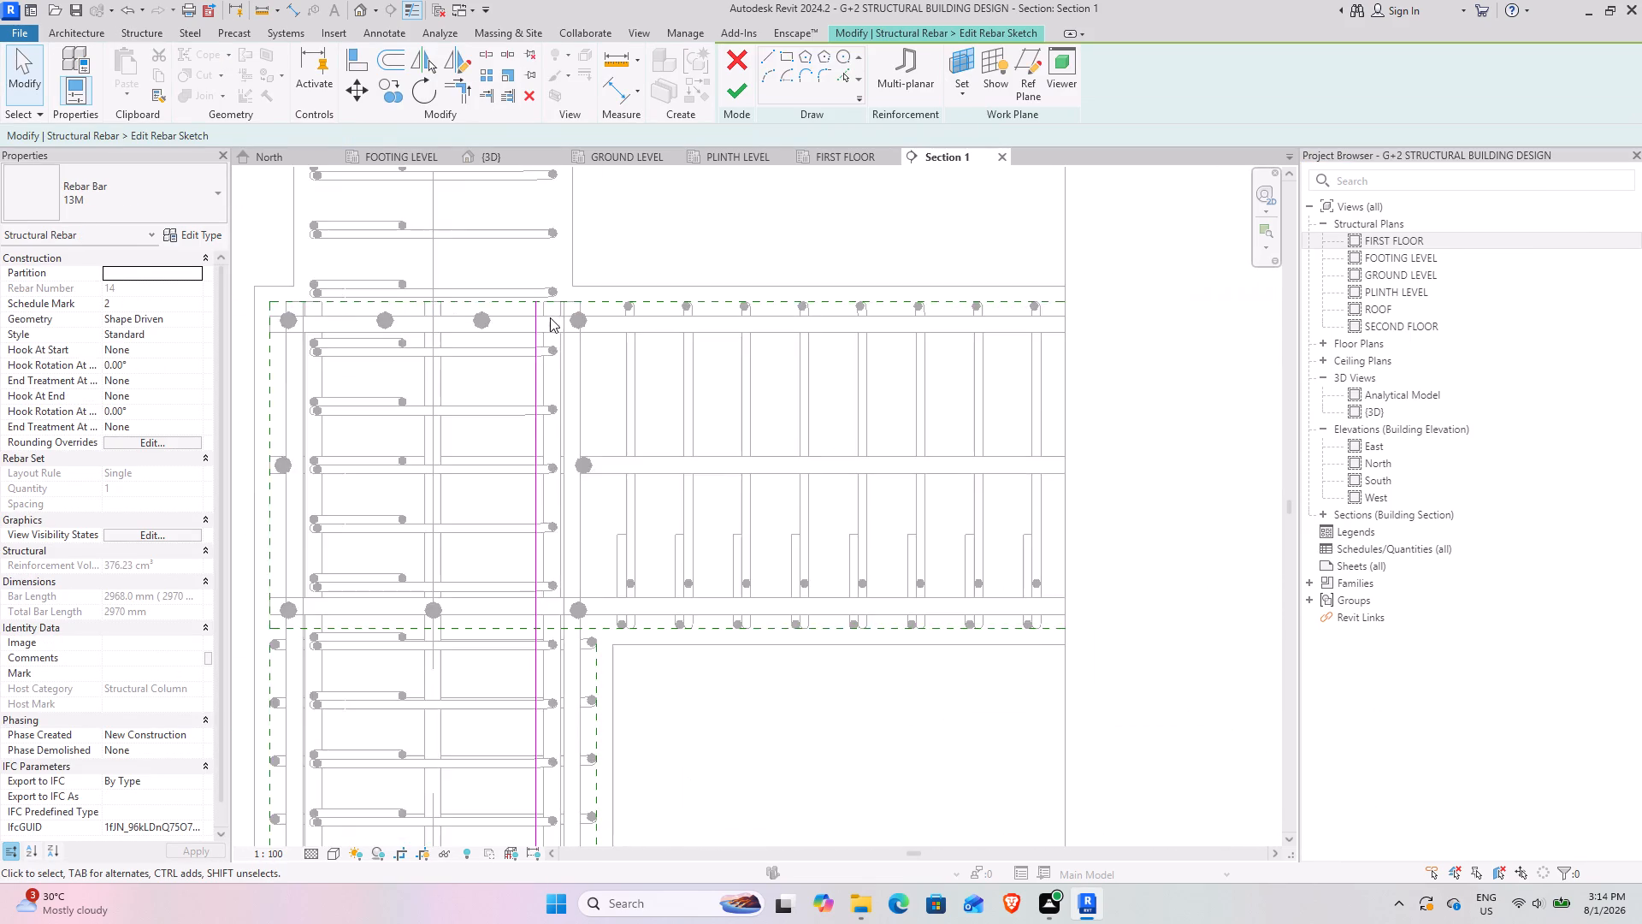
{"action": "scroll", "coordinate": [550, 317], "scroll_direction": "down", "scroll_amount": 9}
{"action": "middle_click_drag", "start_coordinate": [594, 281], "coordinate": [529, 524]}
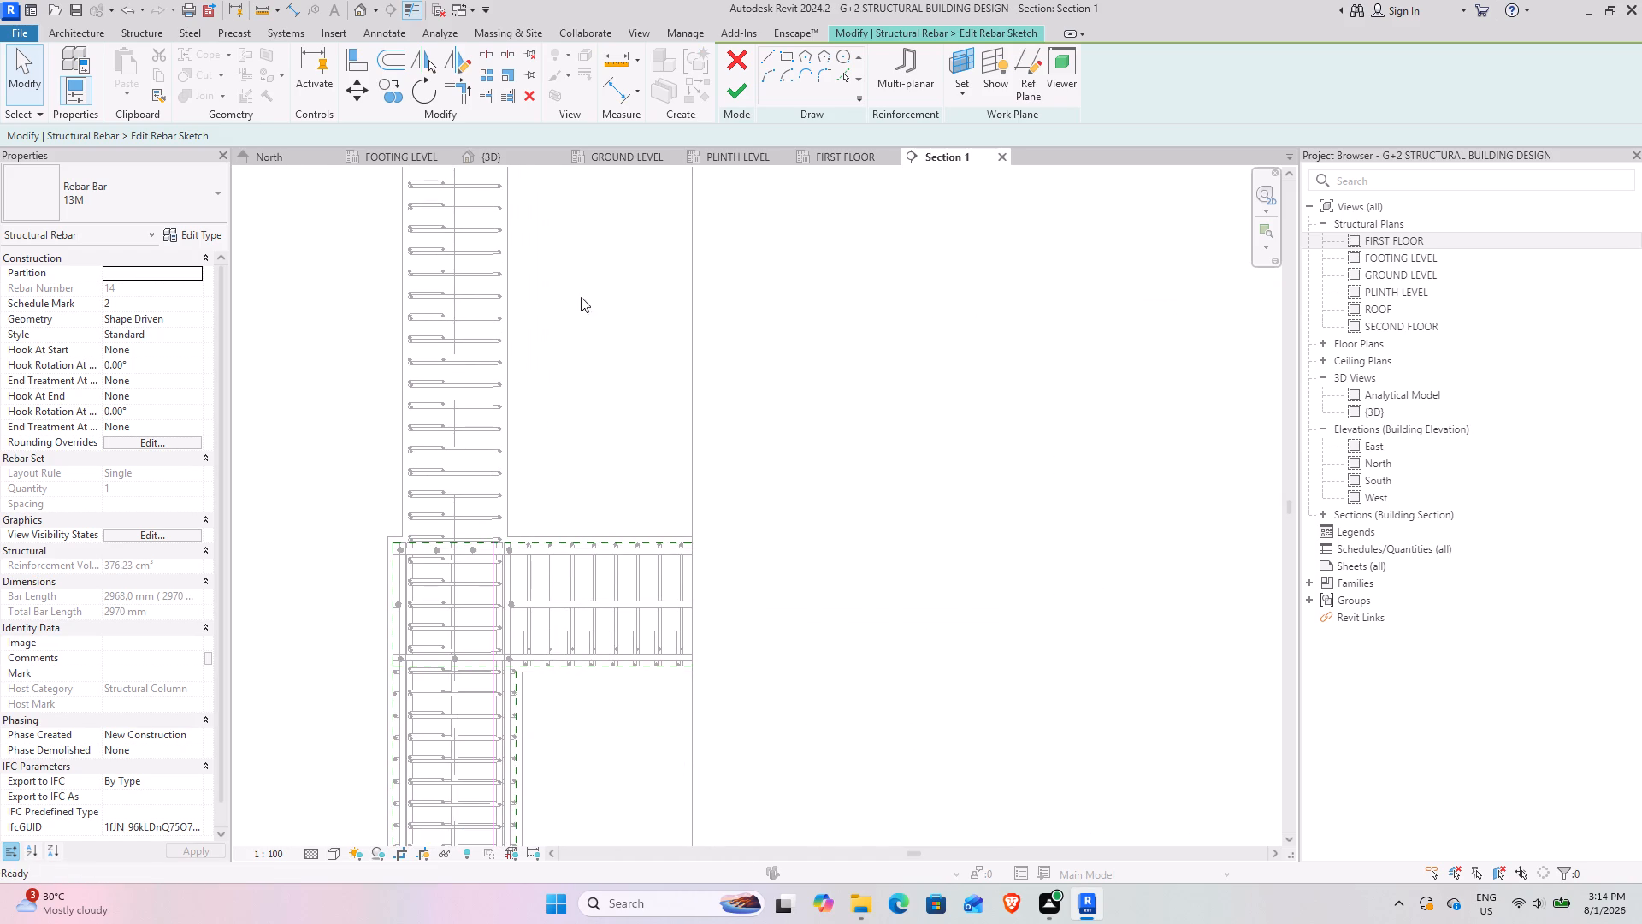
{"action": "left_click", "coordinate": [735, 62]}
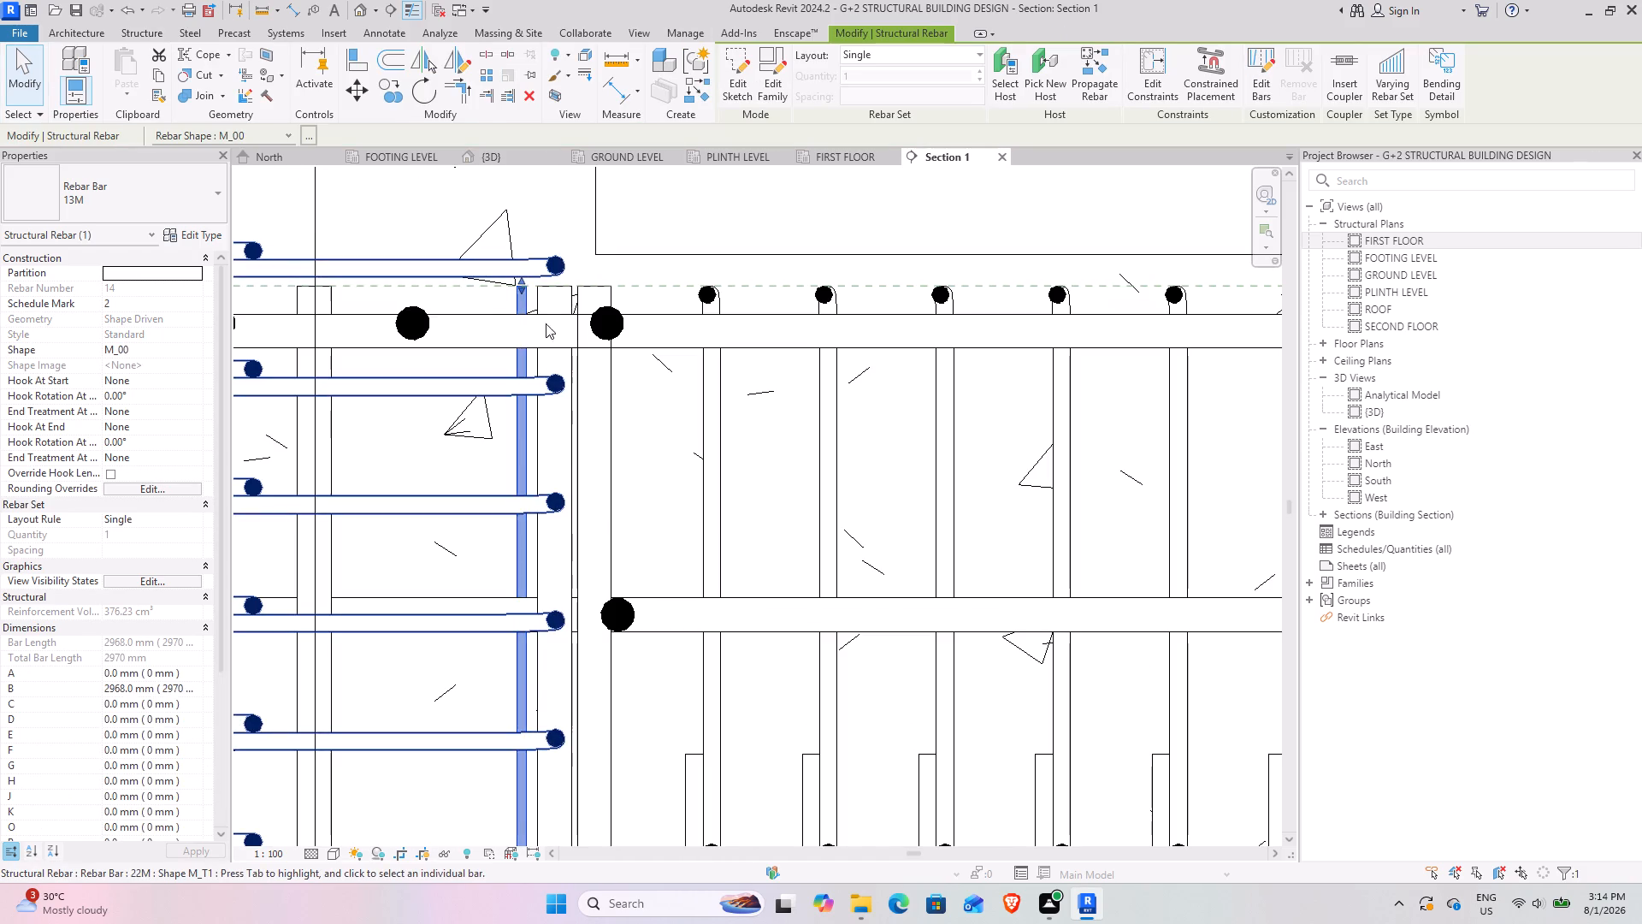
In Section 1, stretch the selected vertical 13M bar's upper end past the column top, to a length of about 6630 mm.
{"action": "scroll", "coordinate": [534, 273], "scroll_direction": "down", "scroll_amount": 8}
{"action": "middle_click_drag", "start_coordinate": [565, 280], "coordinate": [531, 794]}
{"action": "scroll", "coordinate": [531, 793], "scroll_direction": "down", "scroll_amount": 1}
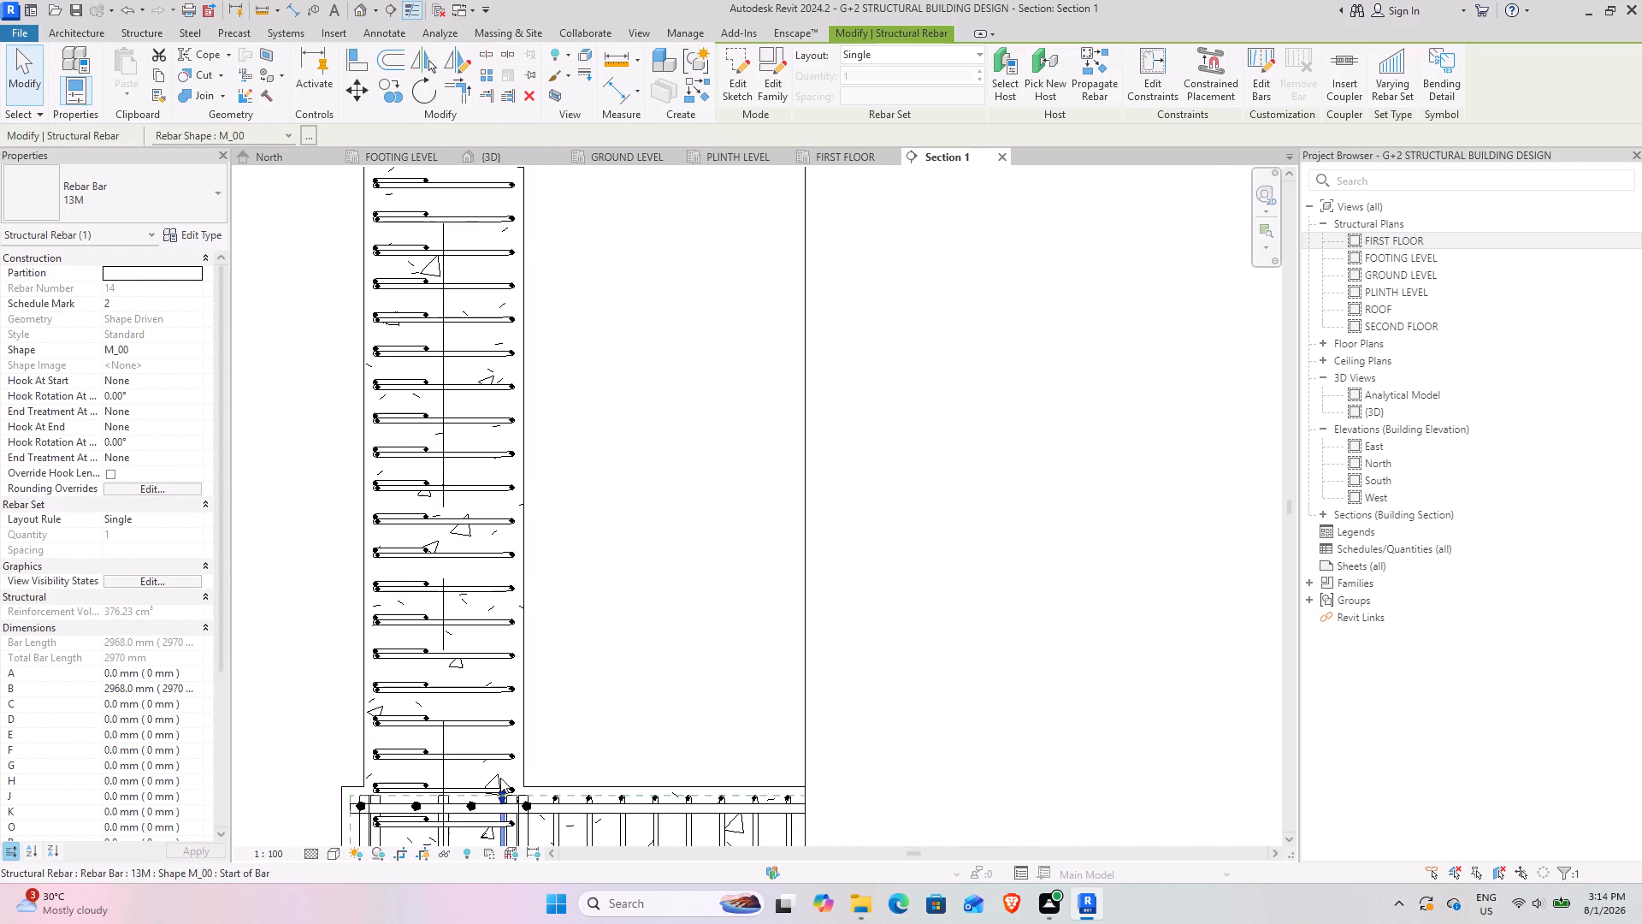
{"action": "left_click_drag", "start_coordinate": [502, 790], "coordinate": [497, 270]}
{"action": "middle_click_drag", "start_coordinate": [571, 295], "coordinate": [571, 297]}
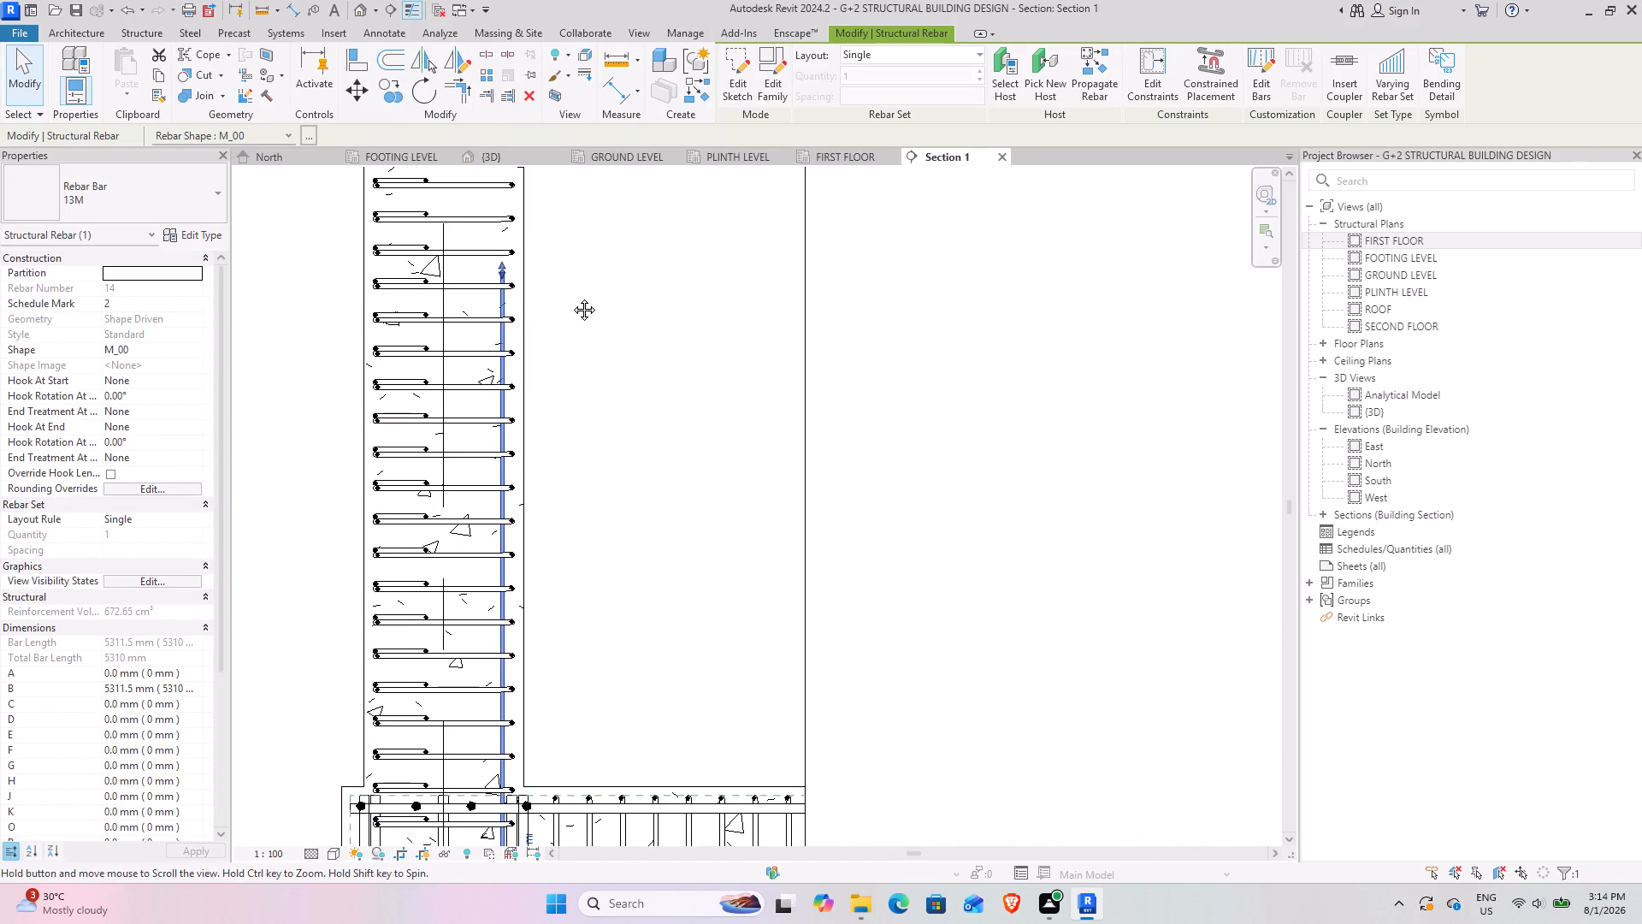
{"action": "middle_click_drag", "start_coordinate": [571, 297], "coordinate": [499, 909]}
{"action": "middle_click_drag", "start_coordinate": [457, 755], "coordinate": [529, 553]}
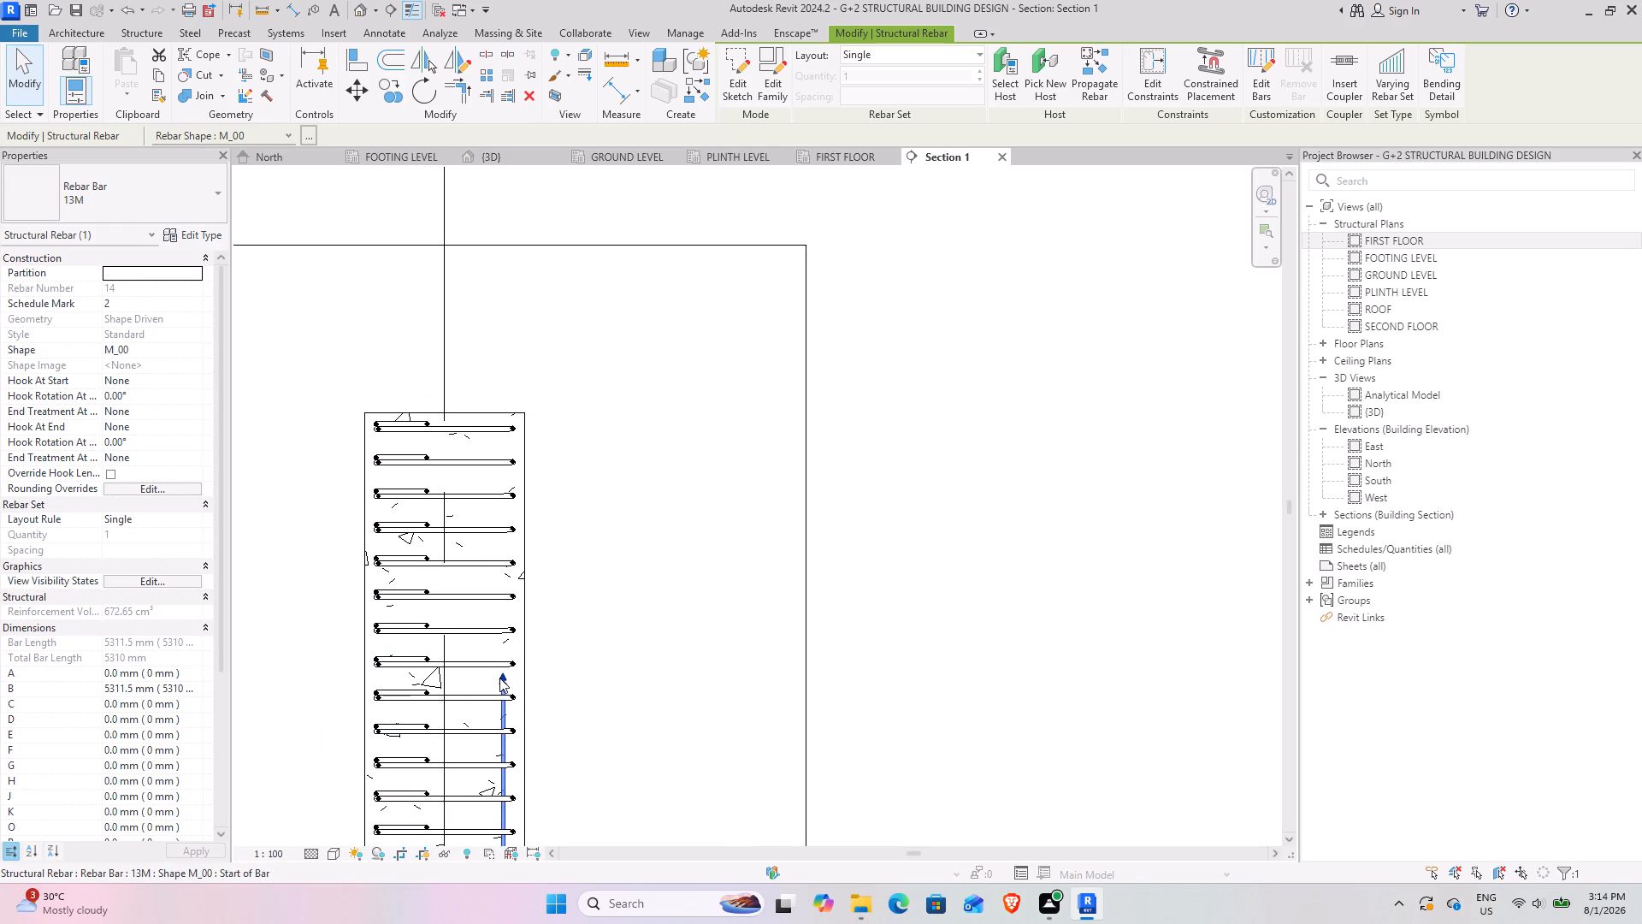
{"action": "left_click_drag", "start_coordinate": [500, 679], "coordinate": [521, 428]}
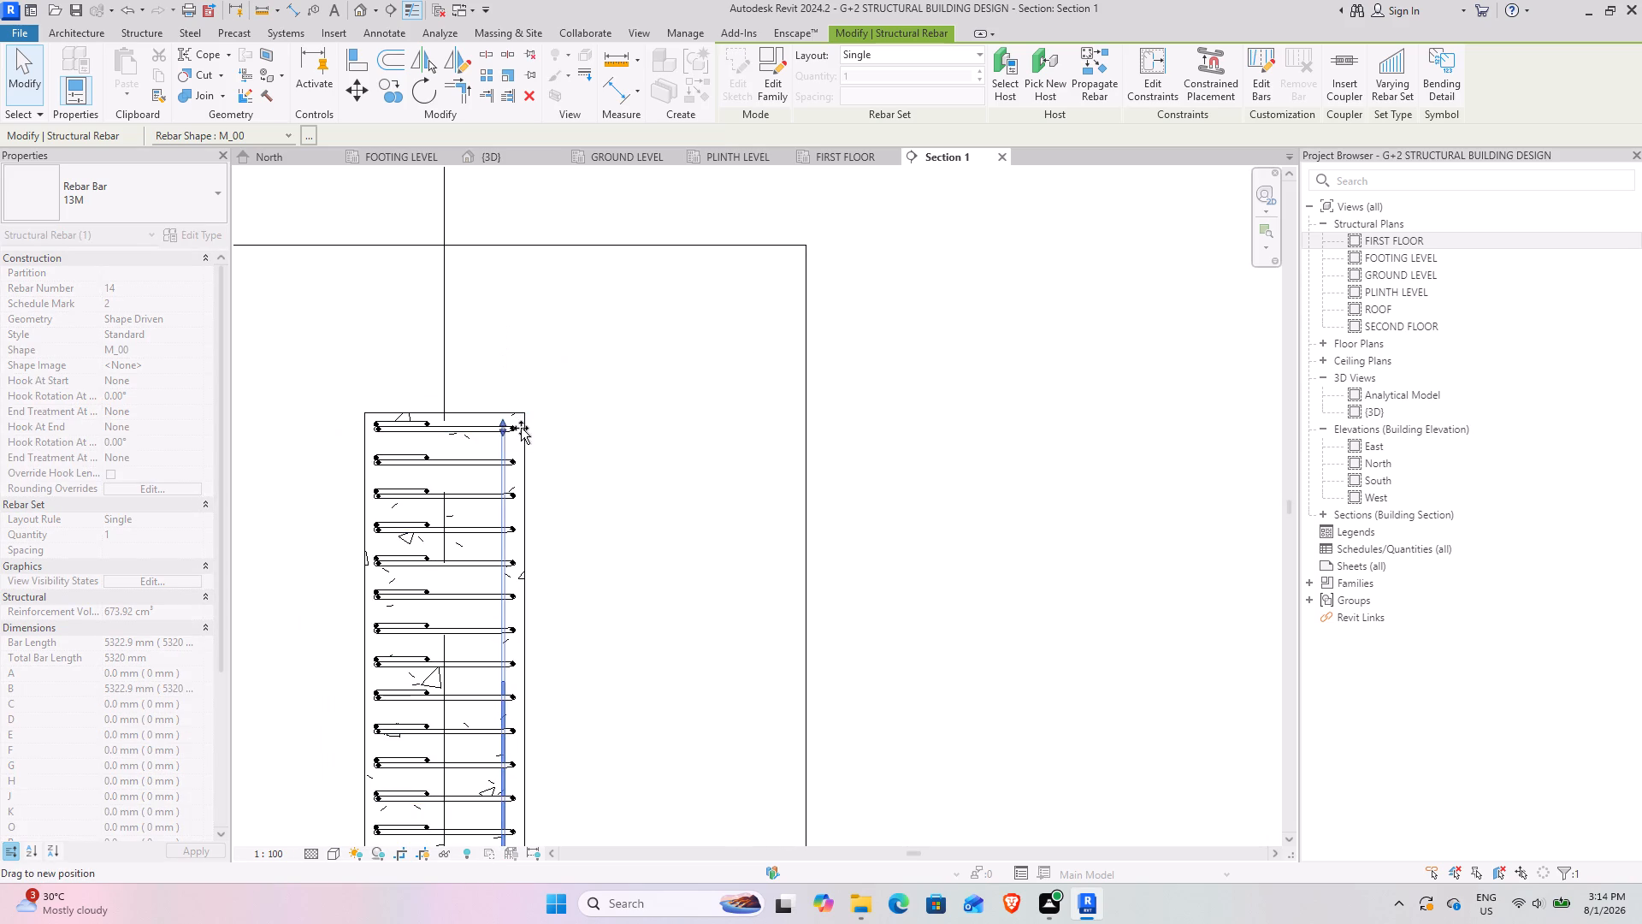
{"action": "left_click_drag", "start_coordinate": [521, 428], "coordinate": [538, 386]}
In the FIRST FLOOR plan, choose a visual style and set the detail level to Fine.
{"action": "left_click", "coordinate": [824, 159]}
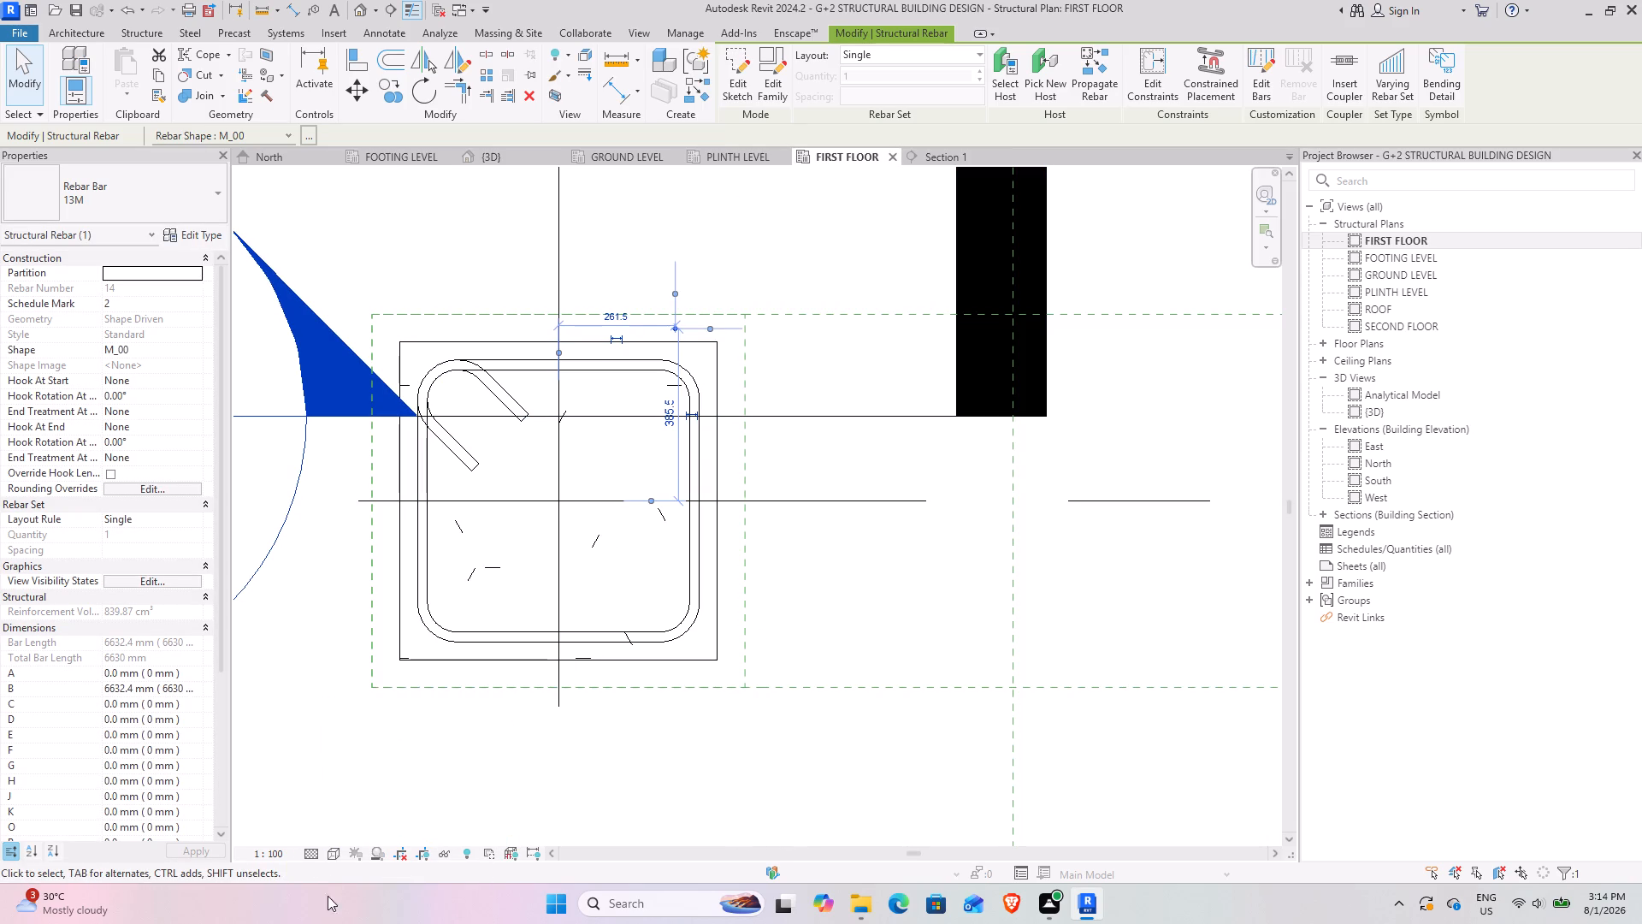
{"action": "left_click", "coordinate": [328, 857]}
{"action": "left_click", "coordinate": [373, 749]}
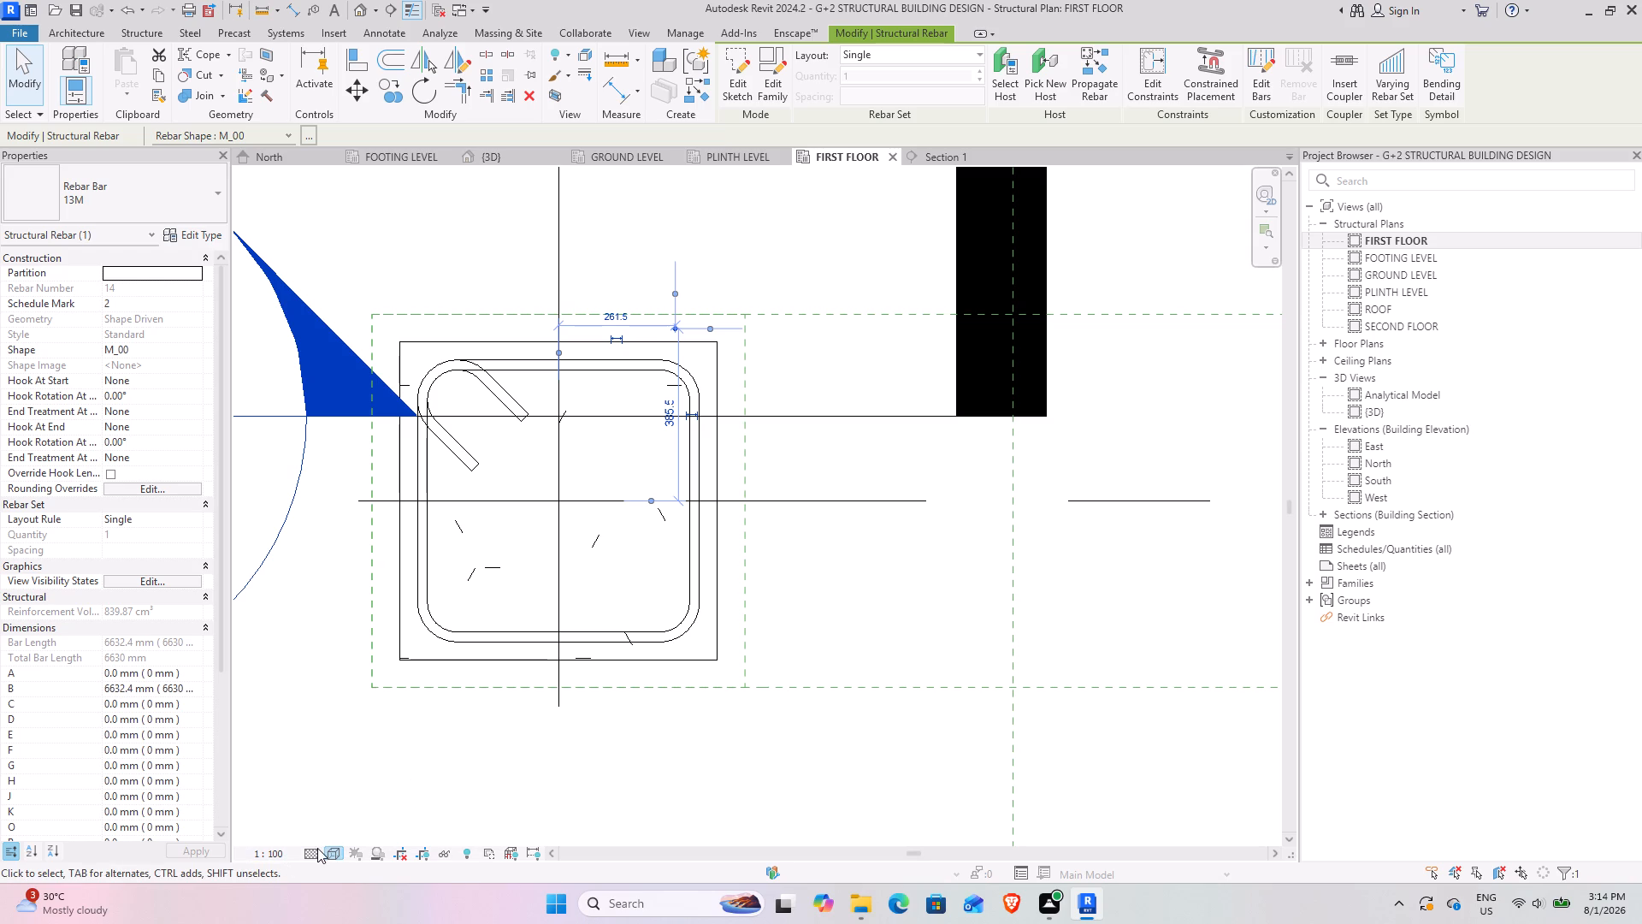
{"action": "left_click", "coordinate": [317, 848]}
{"action": "left_click", "coordinate": [332, 829]}
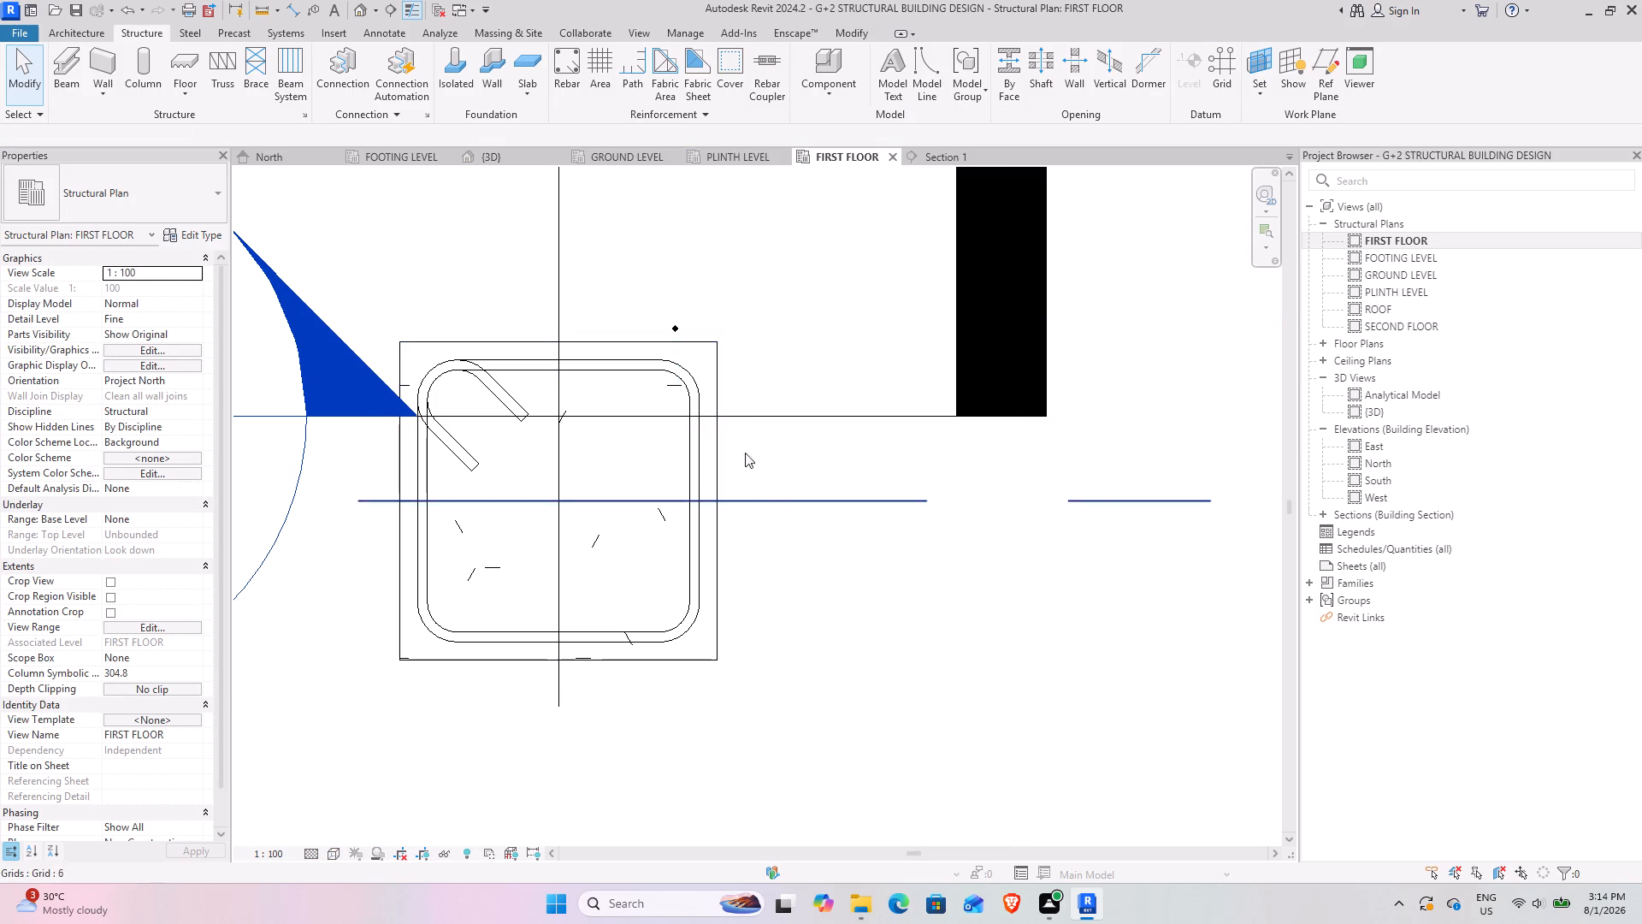
Move the vertical 13M bar inside the column tie's north-east corner, about 270 mm and 250 mm from the column's centre lines.
{"action": "scroll", "coordinate": [664, 308], "scroll_direction": "down", "scroll_amount": 3}
{"action": "middle_click_drag", "start_coordinate": [730, 337], "coordinate": [728, 478]}
{"action": "left_click", "coordinate": [670, 461]}
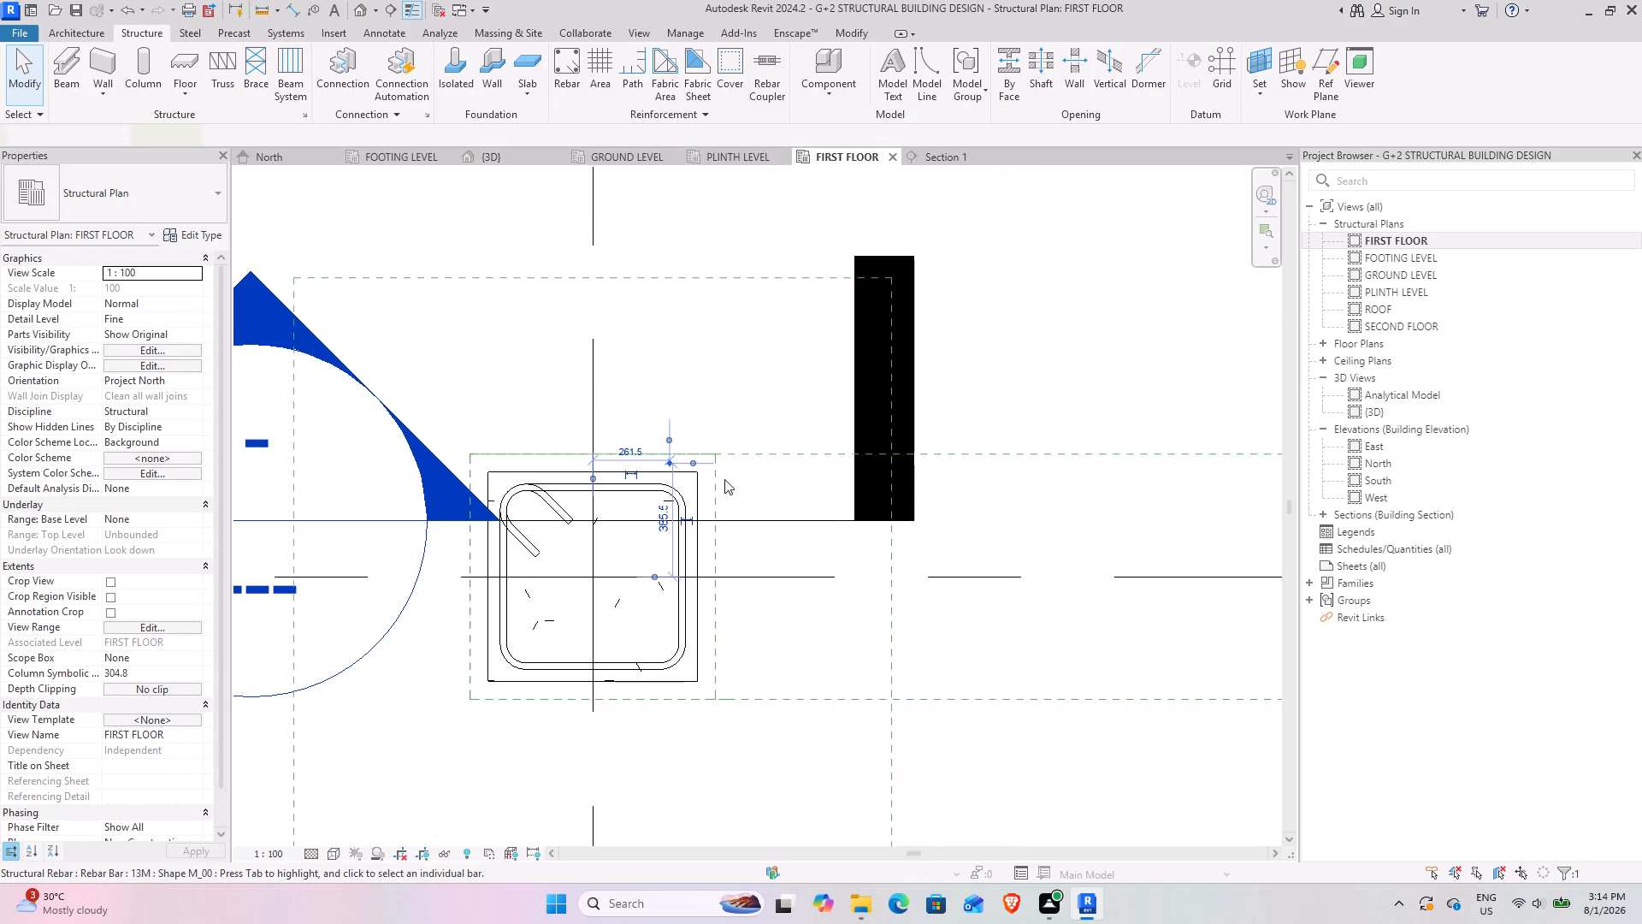
{"action": "scroll", "coordinate": [676, 435], "scroll_direction": "up", "scroll_amount": 2}
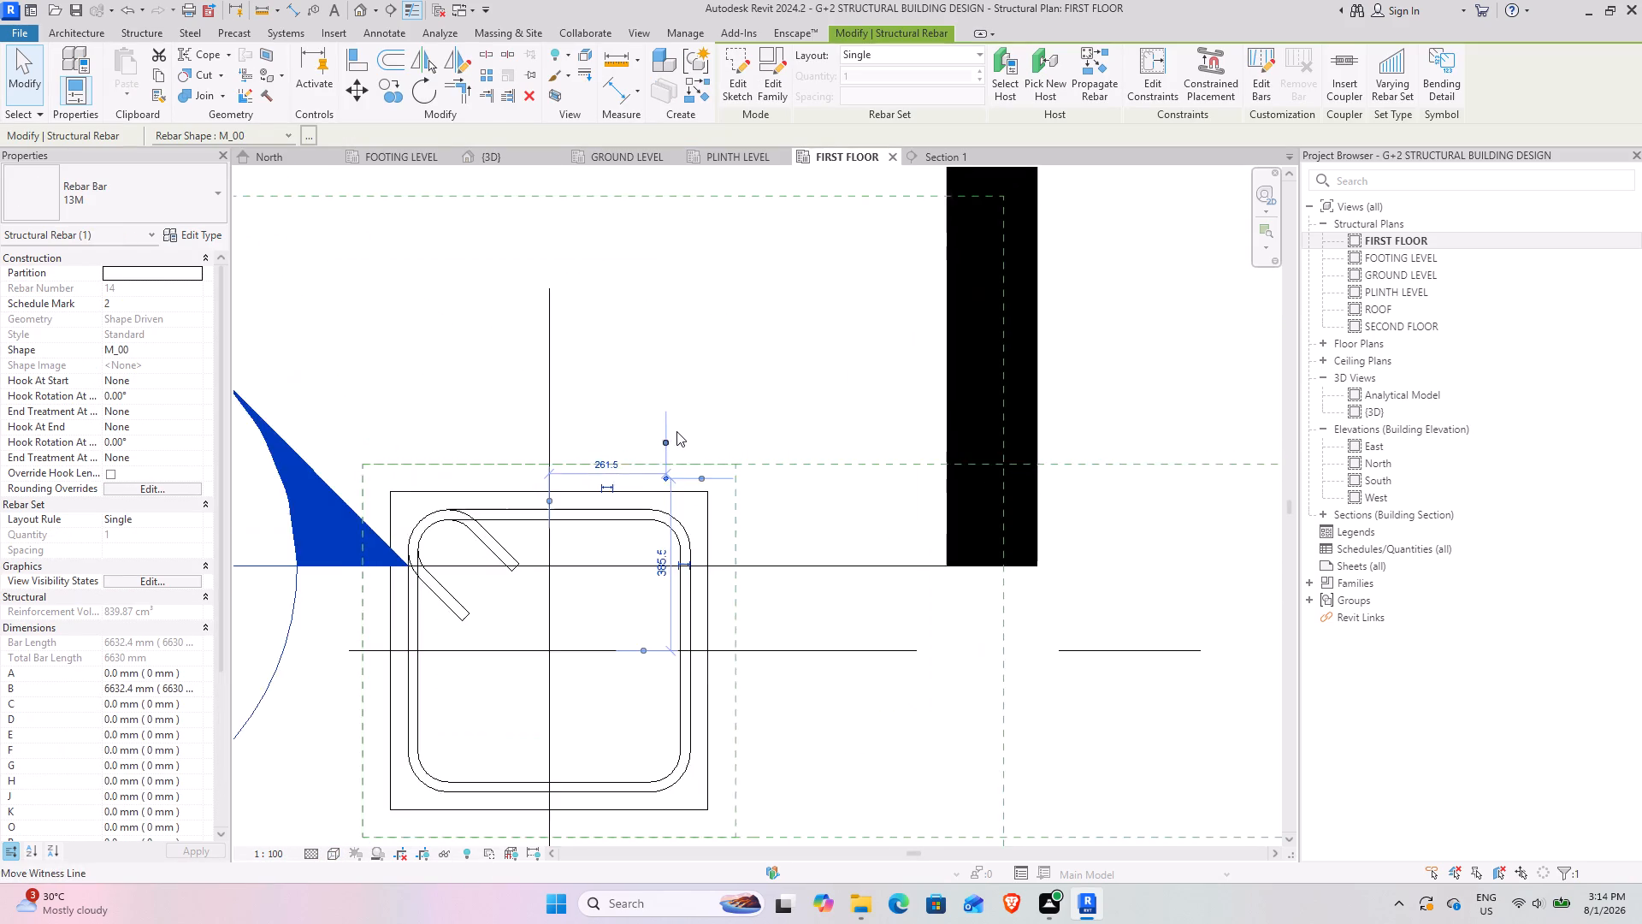
{"action": "scroll", "coordinate": [676, 431], "scroll_direction": "up", "scroll_amount": 8}
{"action": "left_click_drag", "start_coordinate": [647, 558], "coordinate": [664, 656]}
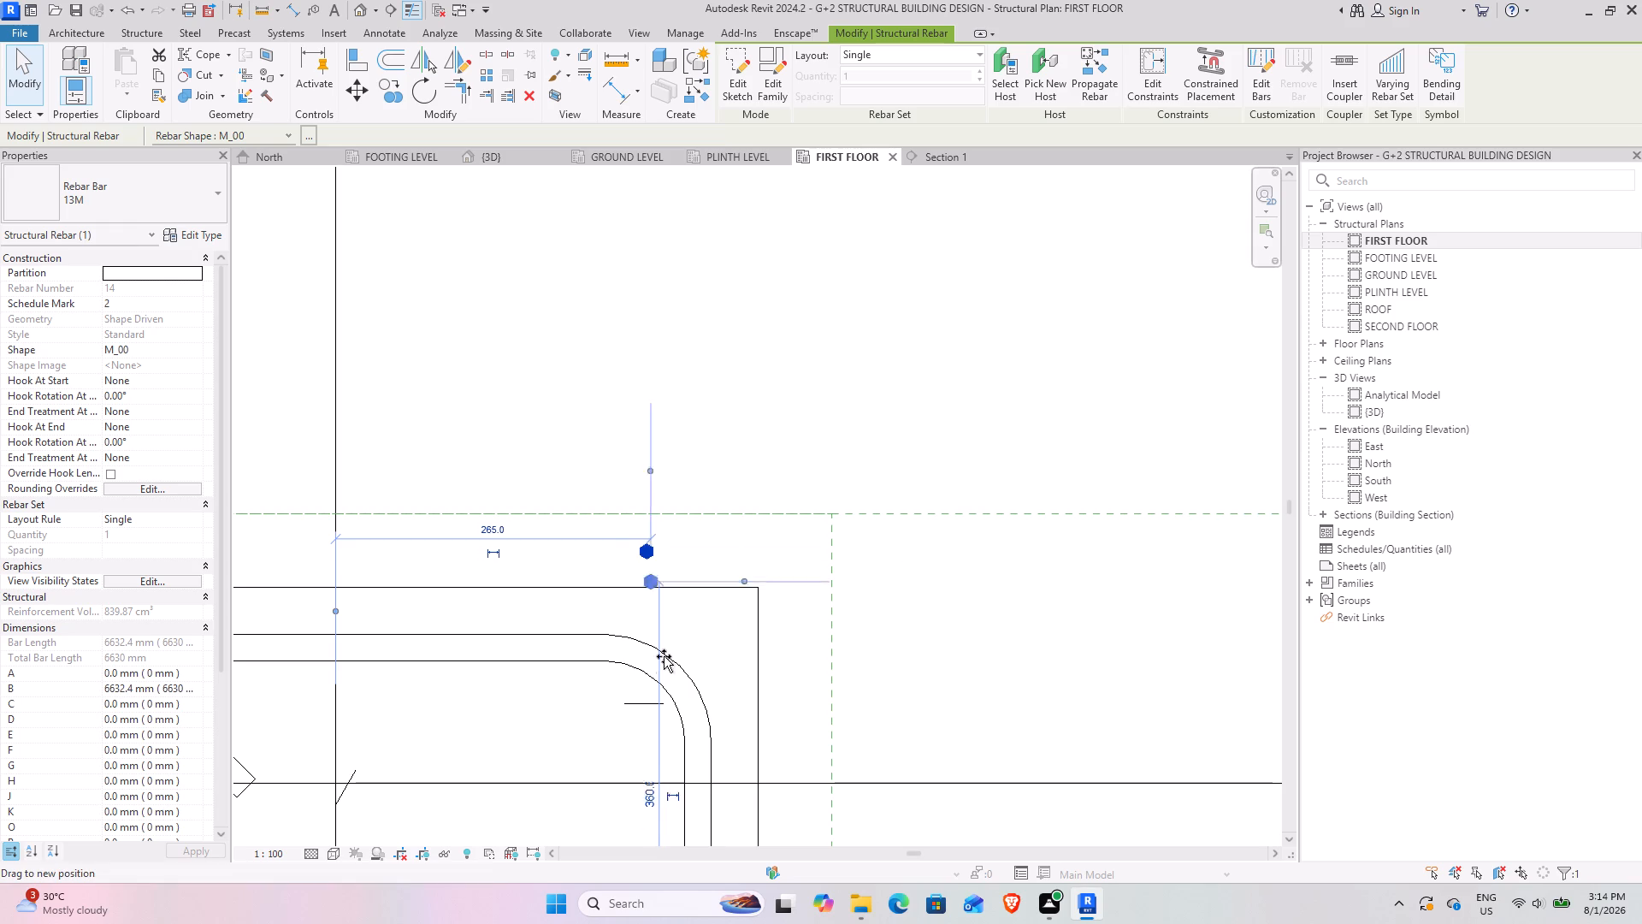
{"action": "left_click_drag", "start_coordinate": [664, 656], "coordinate": [656, 720]}
{"action": "scroll", "coordinate": [771, 638], "scroll_direction": "down", "scroll_amount": 4}
{"action": "middle_click_drag", "start_coordinate": [901, 633], "coordinate": [832, 382]}
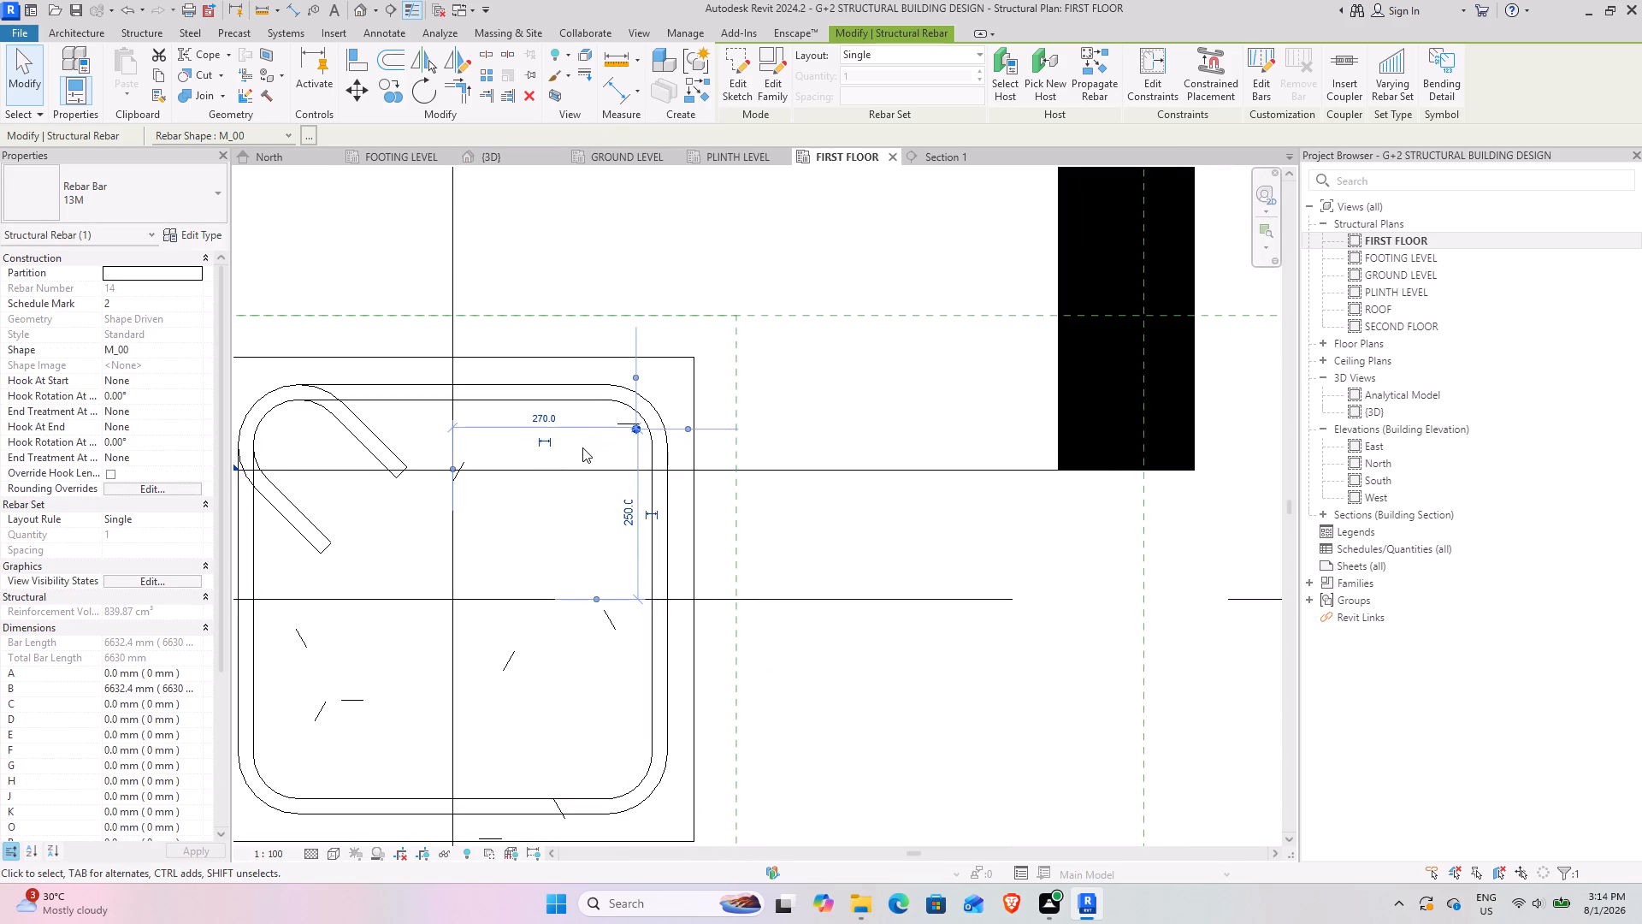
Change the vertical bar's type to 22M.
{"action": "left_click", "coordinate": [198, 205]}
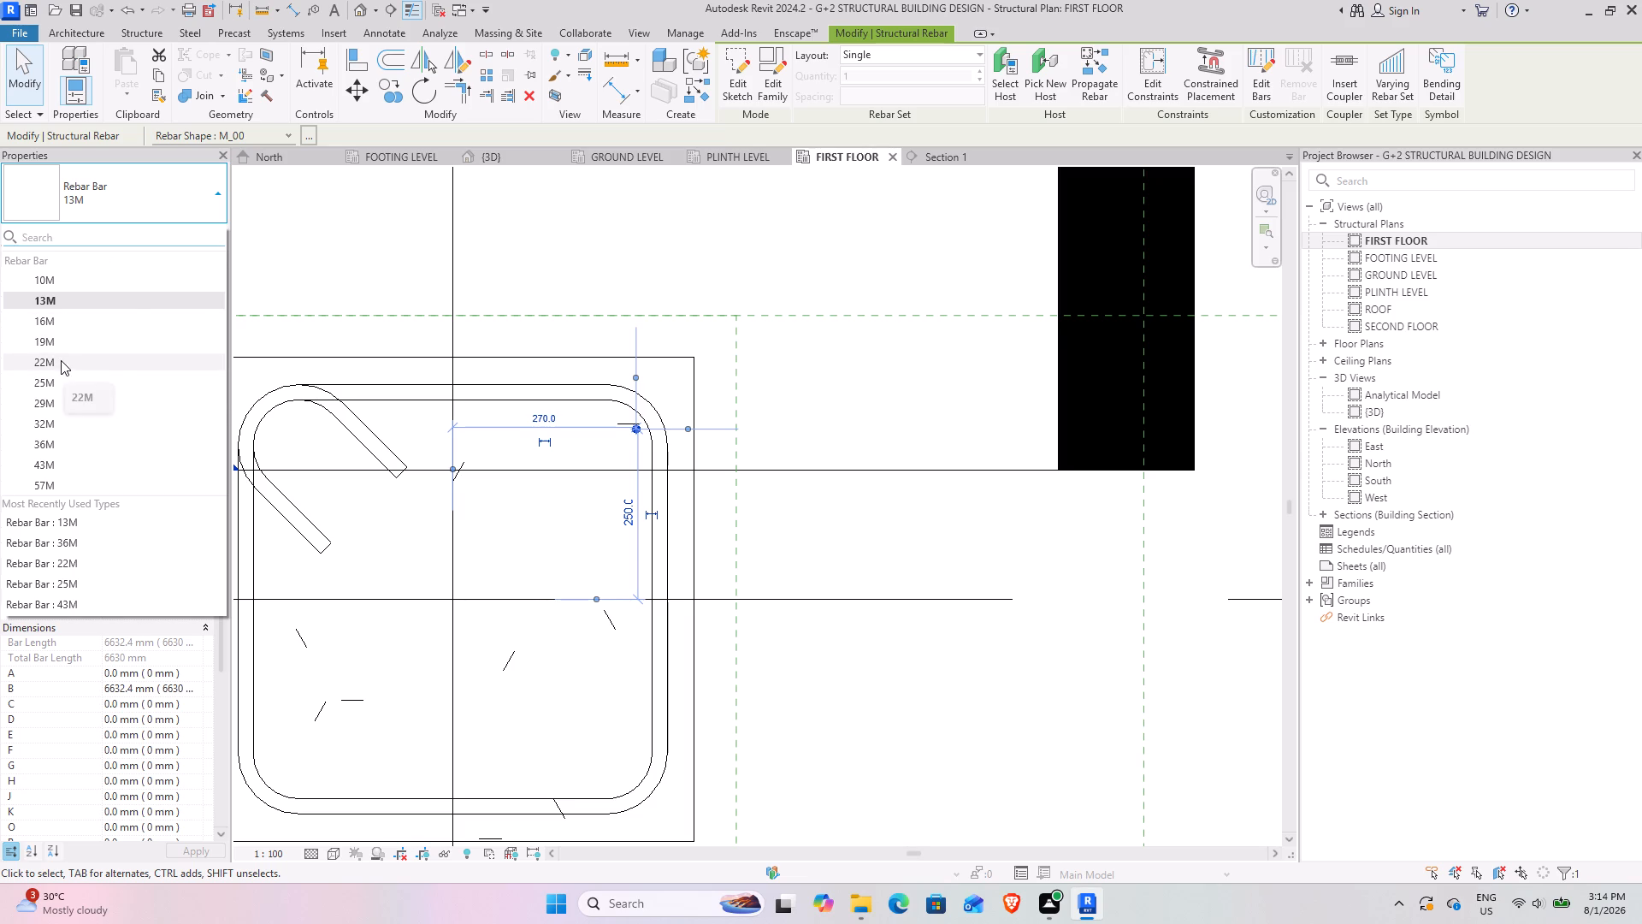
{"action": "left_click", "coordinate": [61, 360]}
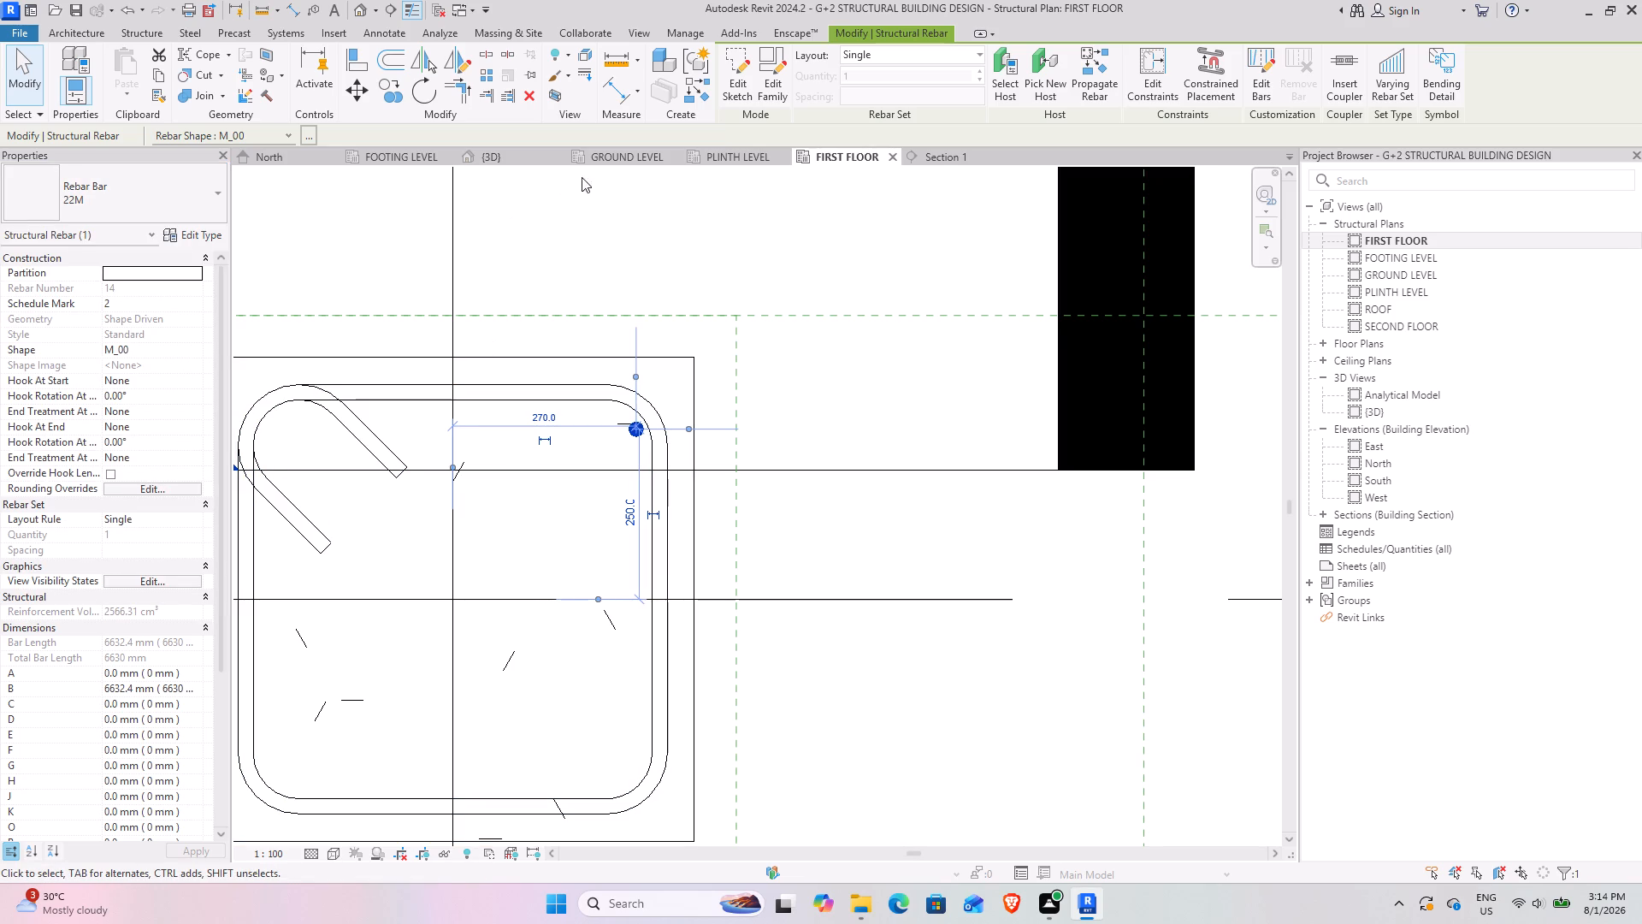
In Section 1, check the adjacent footing starter bar's type, and change the long vertical M_00 bar's type to 36M.
{"action": "left_click", "coordinate": [956, 157]}
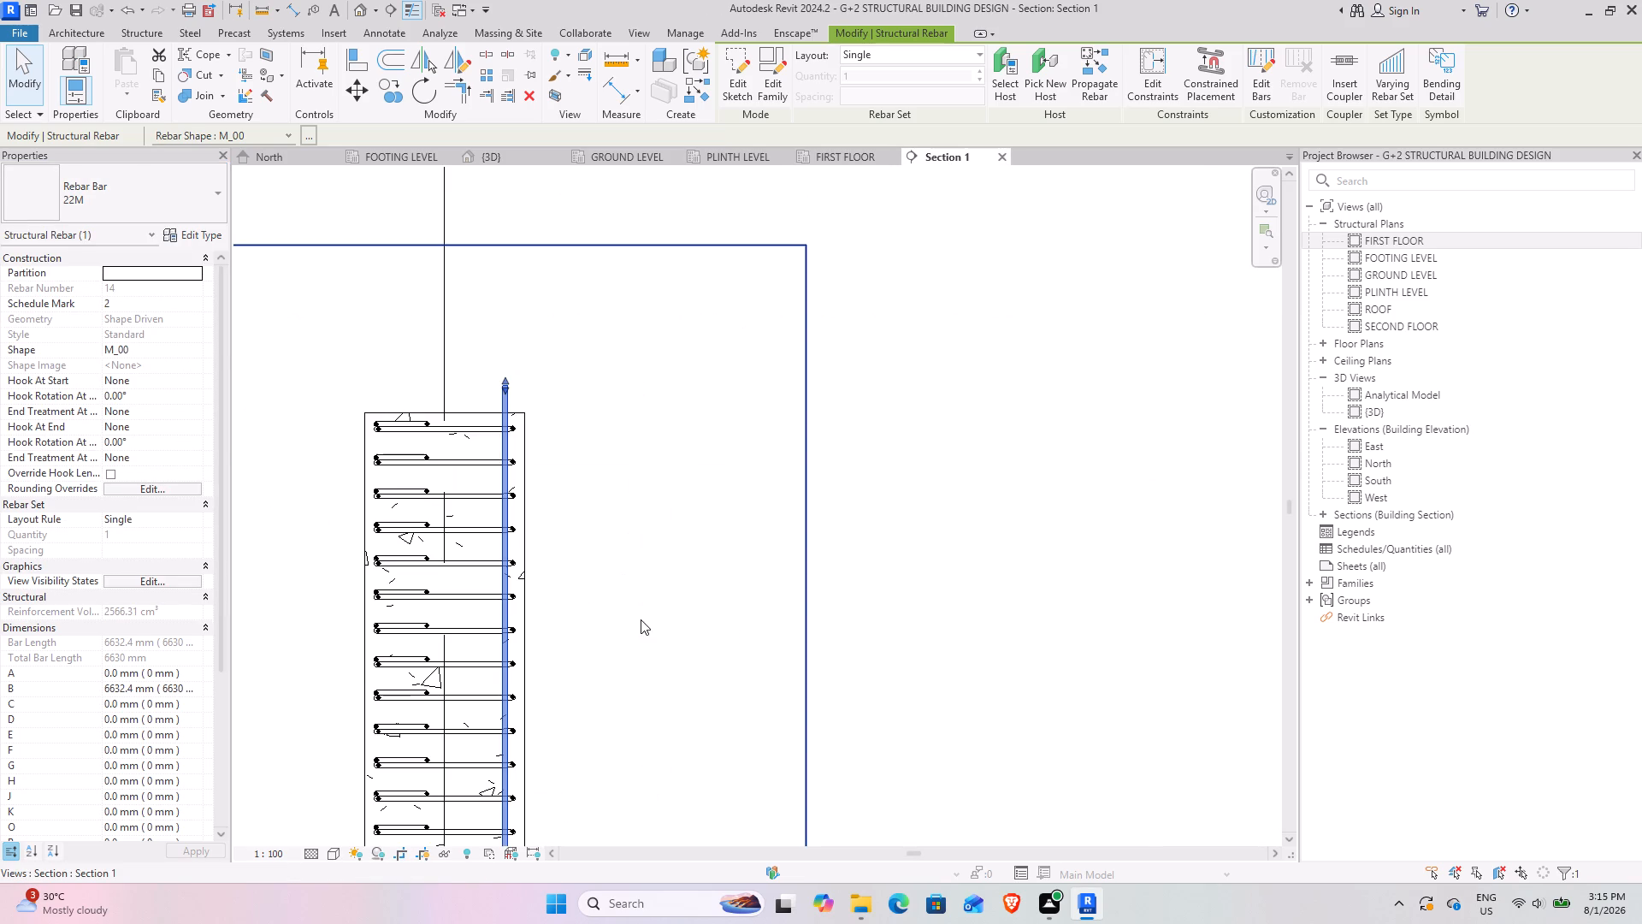
{"action": "middle_click_drag", "start_coordinate": [639, 607], "coordinate": [718, 325]}
{"action": "scroll", "coordinate": [729, 388], "scroll_direction": "down", "scroll_amount": 3}
{"action": "middle_click_drag", "start_coordinate": [731, 655], "coordinate": [682, 354]}
{"action": "scroll", "coordinate": [729, 644], "scroll_direction": "down", "scroll_amount": 1}
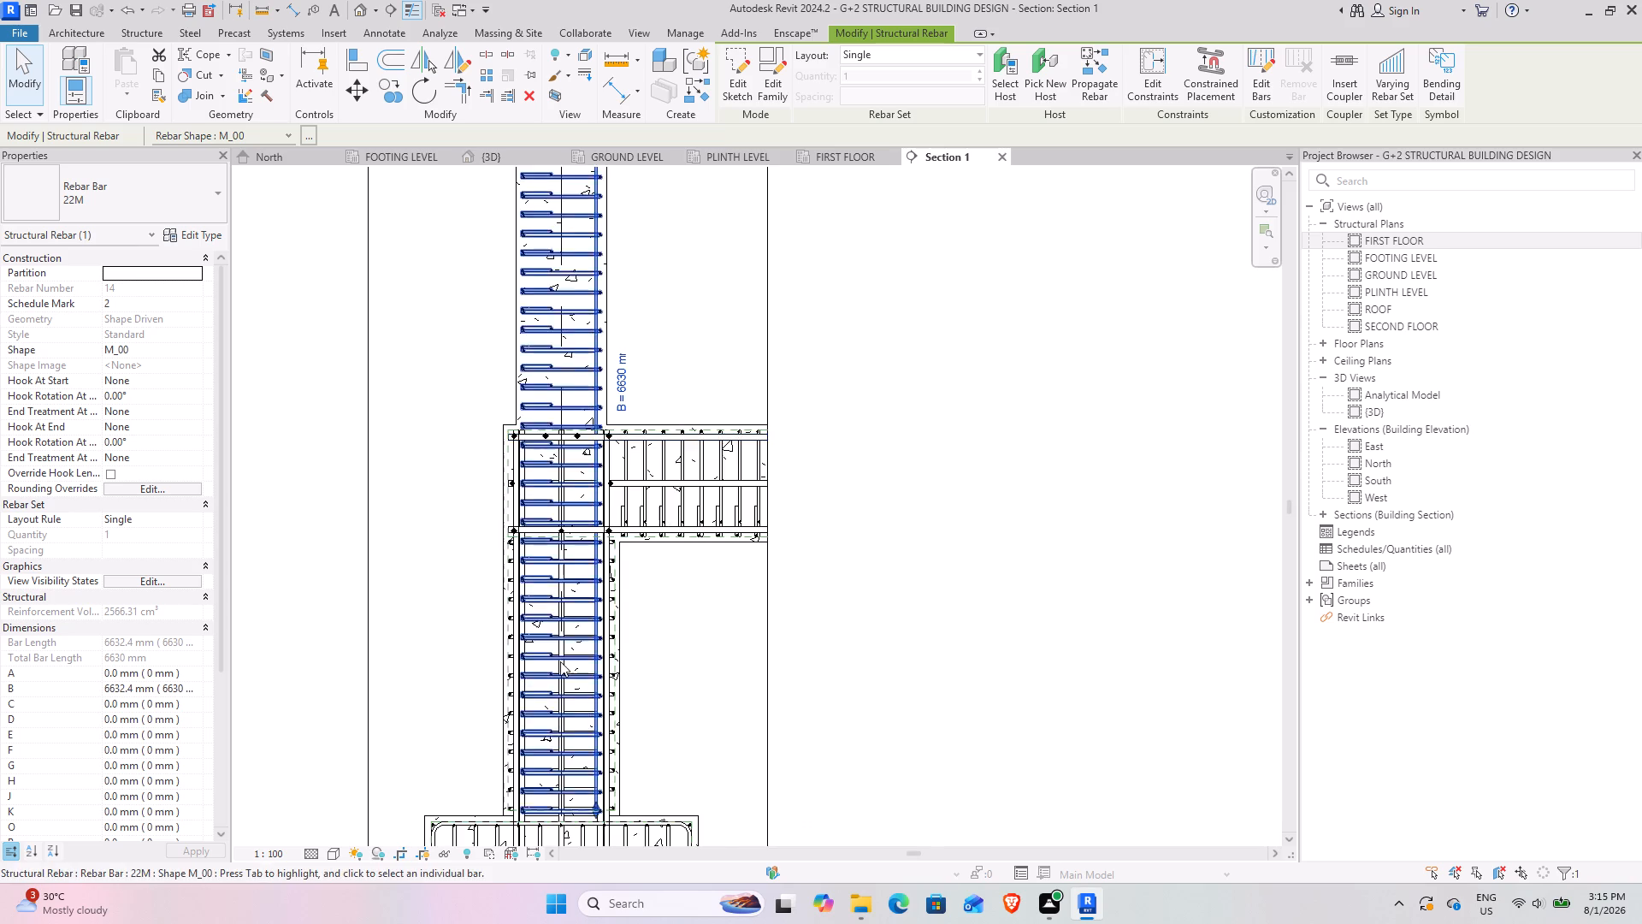
{"action": "scroll", "coordinate": [552, 666], "scroll_direction": "up", "scroll_amount": 7}
{"action": "left_click", "coordinate": [668, 615]}
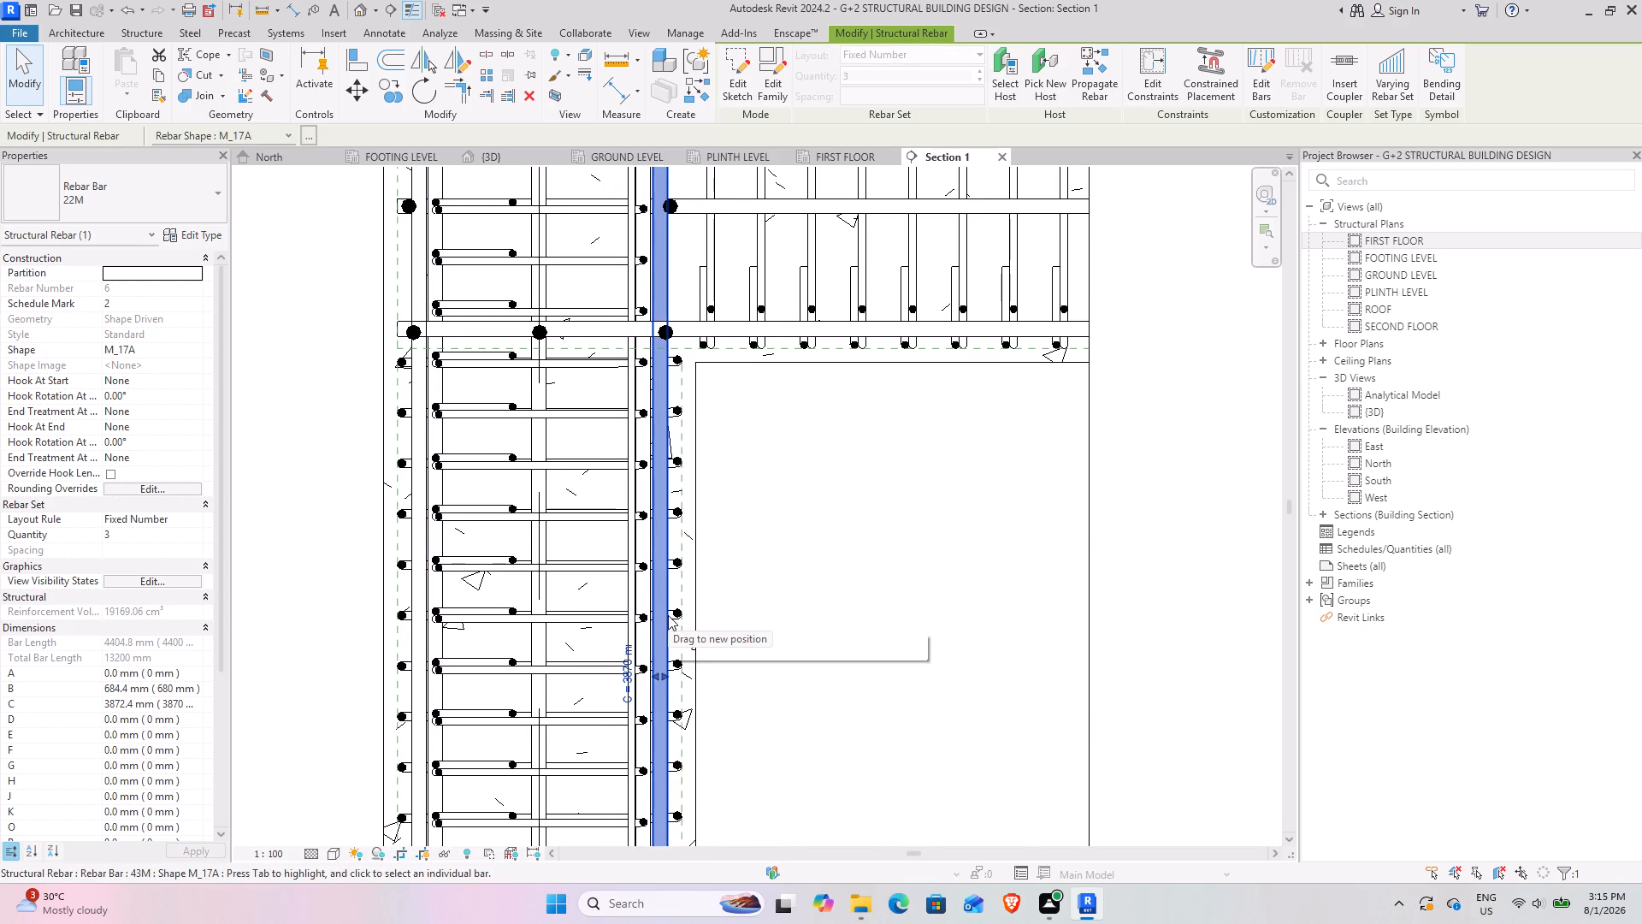
{"action": "left_click", "coordinate": [626, 583]}
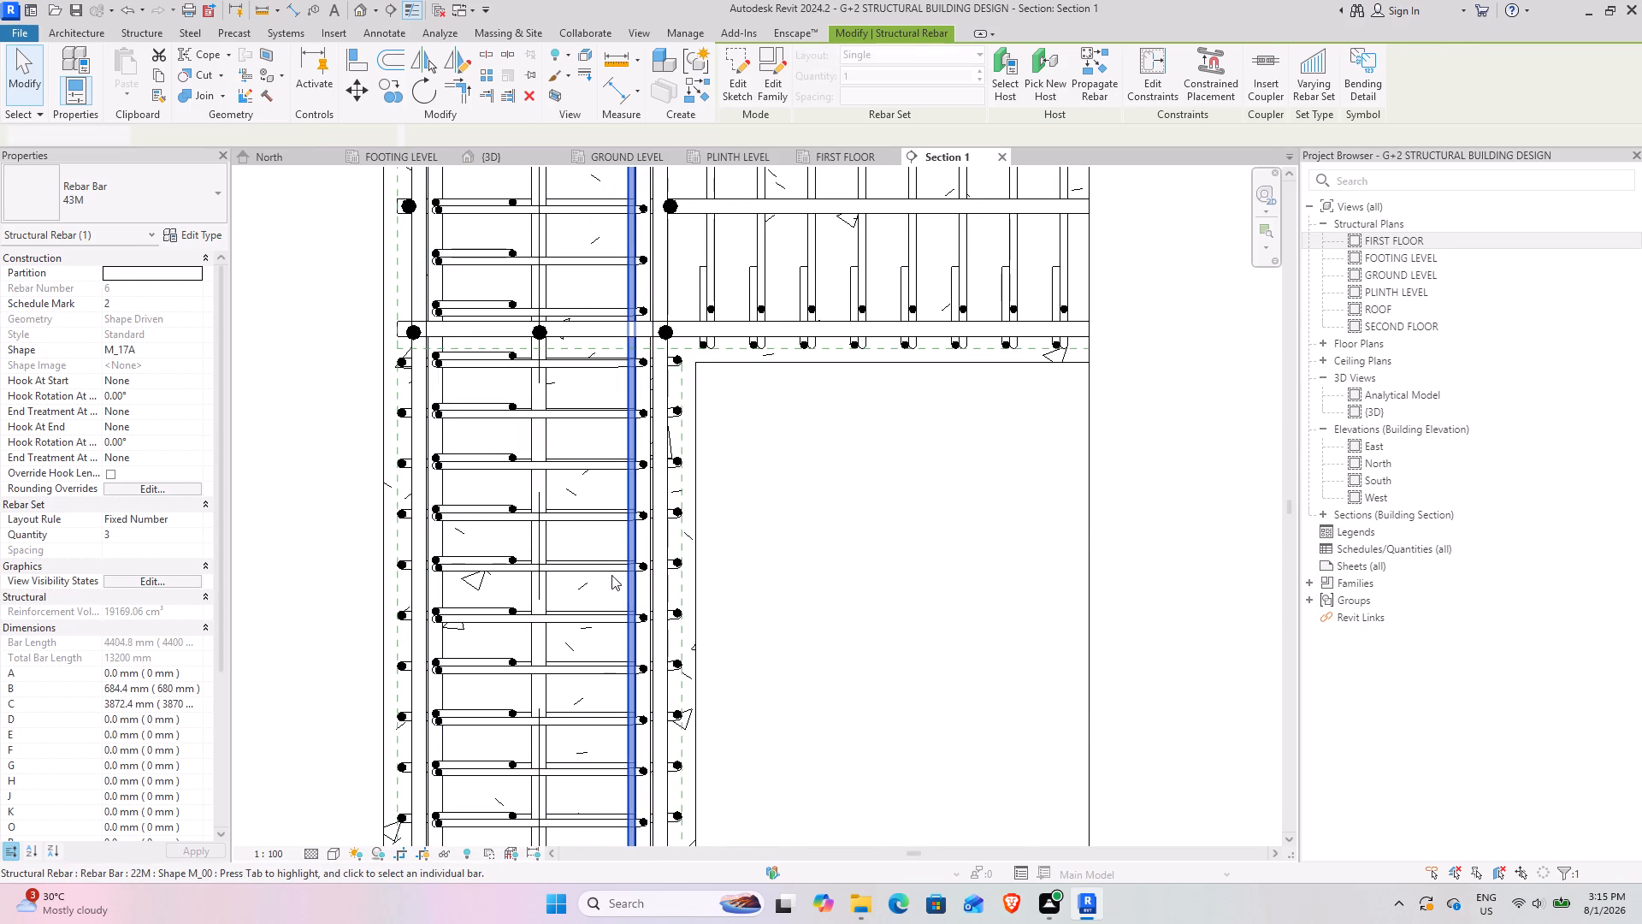
{"action": "left_click", "coordinate": [168, 198]}
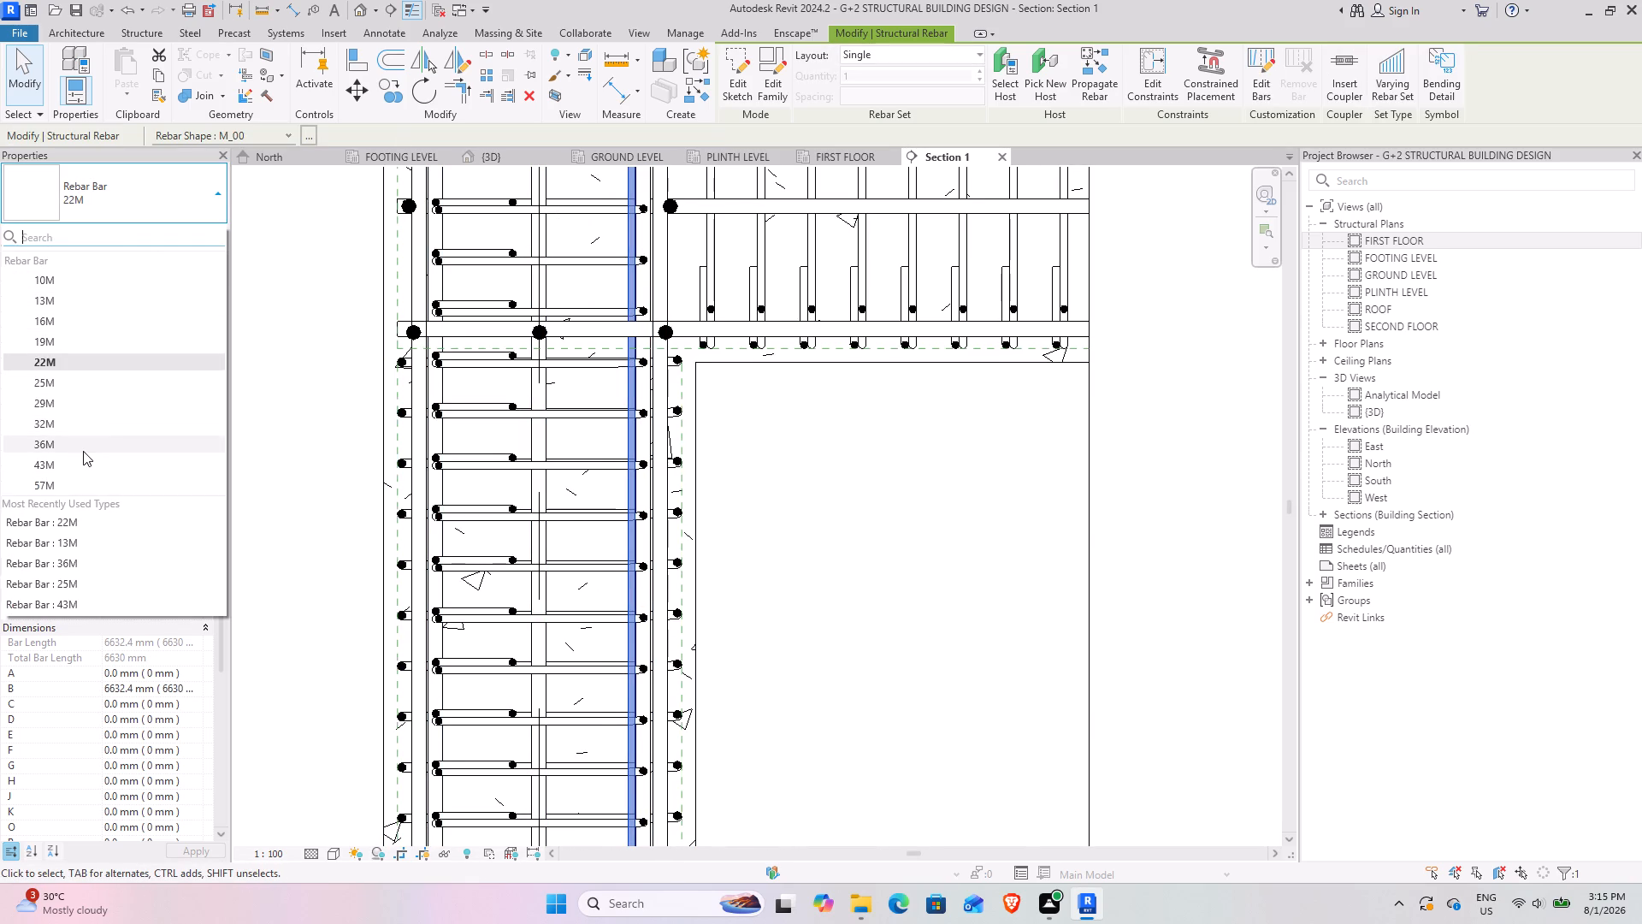
{"action": "left_click", "coordinate": [83, 451]}
In the FIRST FLOOR plan, mirror a copy of the 36M bar about the column's Center (Left/Right) line into the opposite tie corner.
{"action": "scroll", "coordinate": [726, 494], "scroll_direction": "down", "scroll_amount": 4}
{"action": "middle_click_drag", "start_coordinate": [805, 444], "coordinate": [663, 841]}
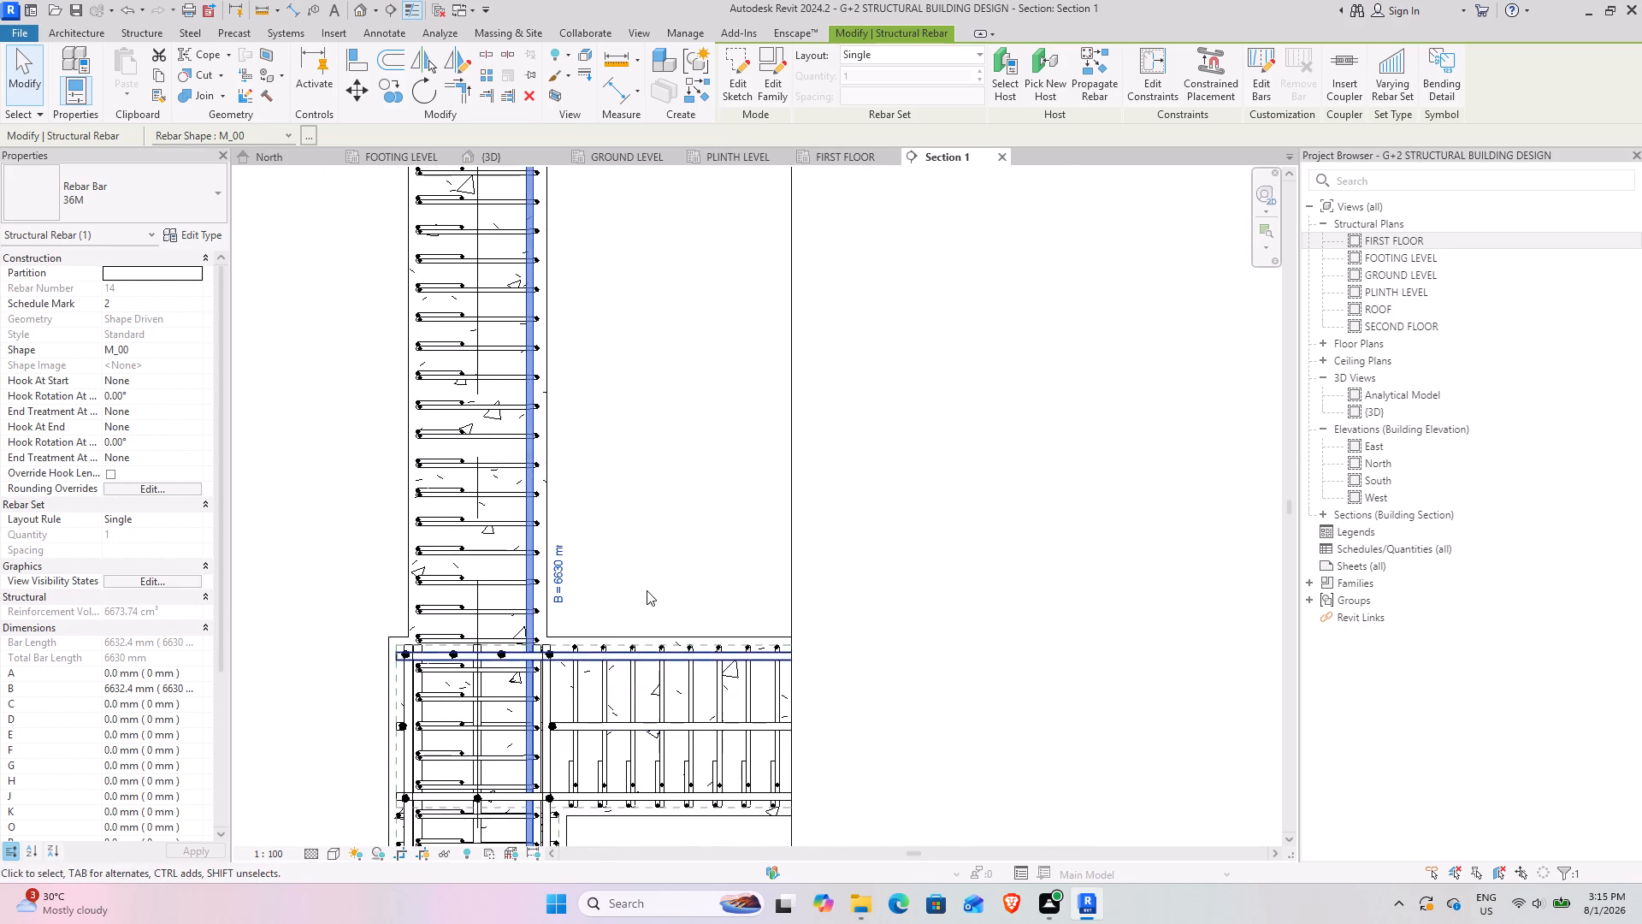
{"action": "scroll", "coordinate": [647, 589], "scroll_direction": "down", "scroll_amount": 4}
{"action": "middle_click_drag", "start_coordinate": [710, 429], "coordinate": [705, 547]}
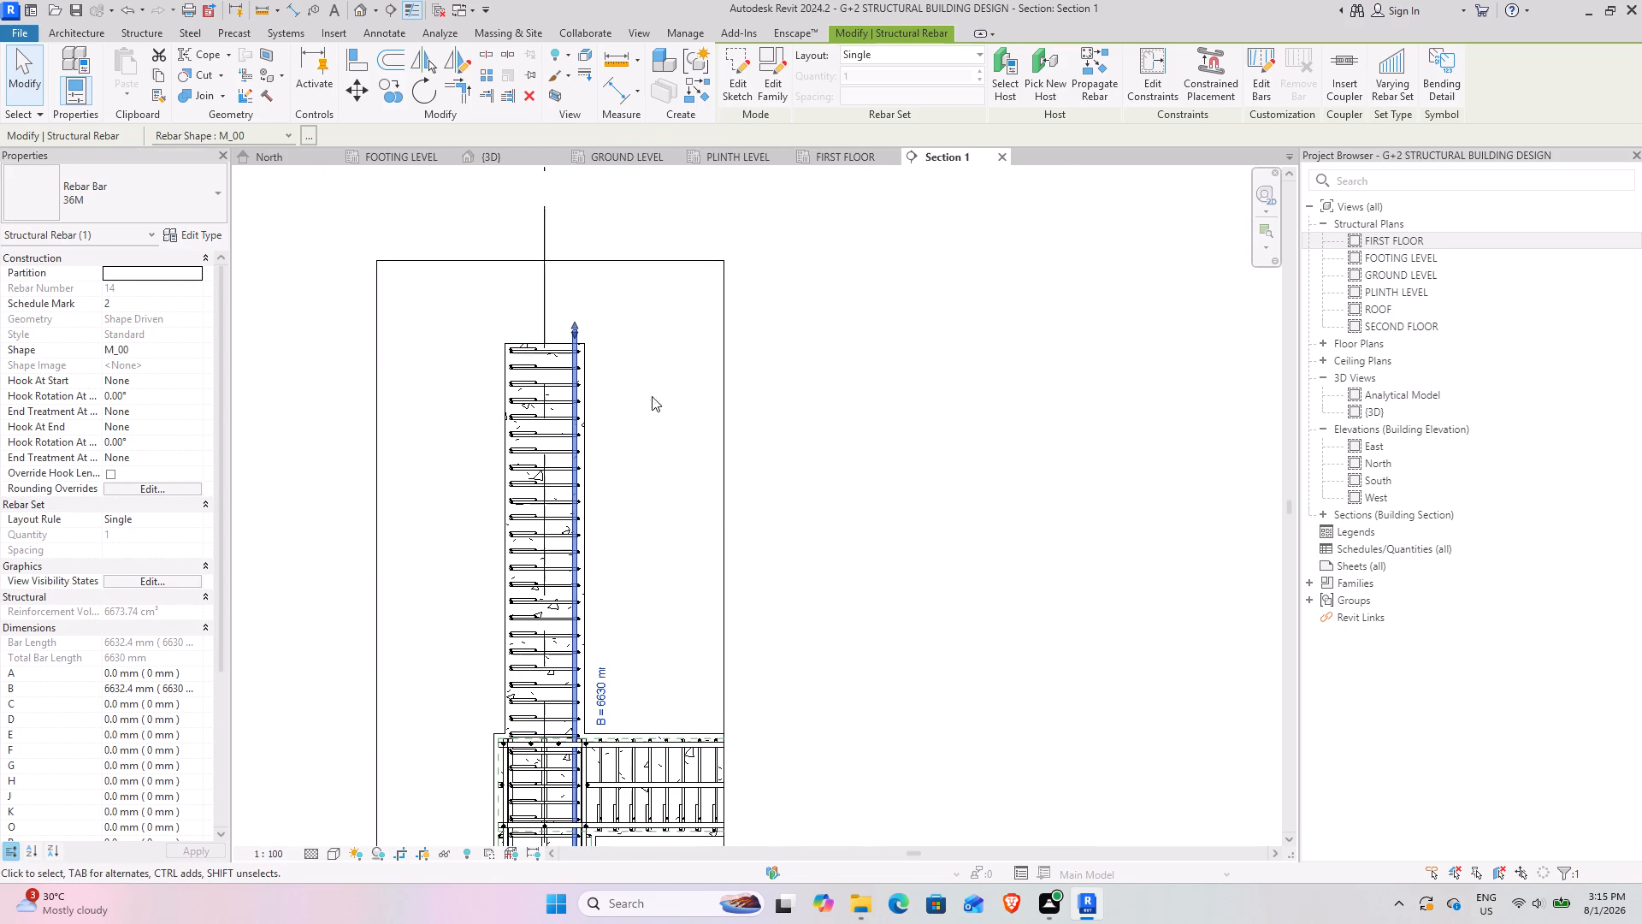
{"action": "left_click", "coordinate": [821, 157]}
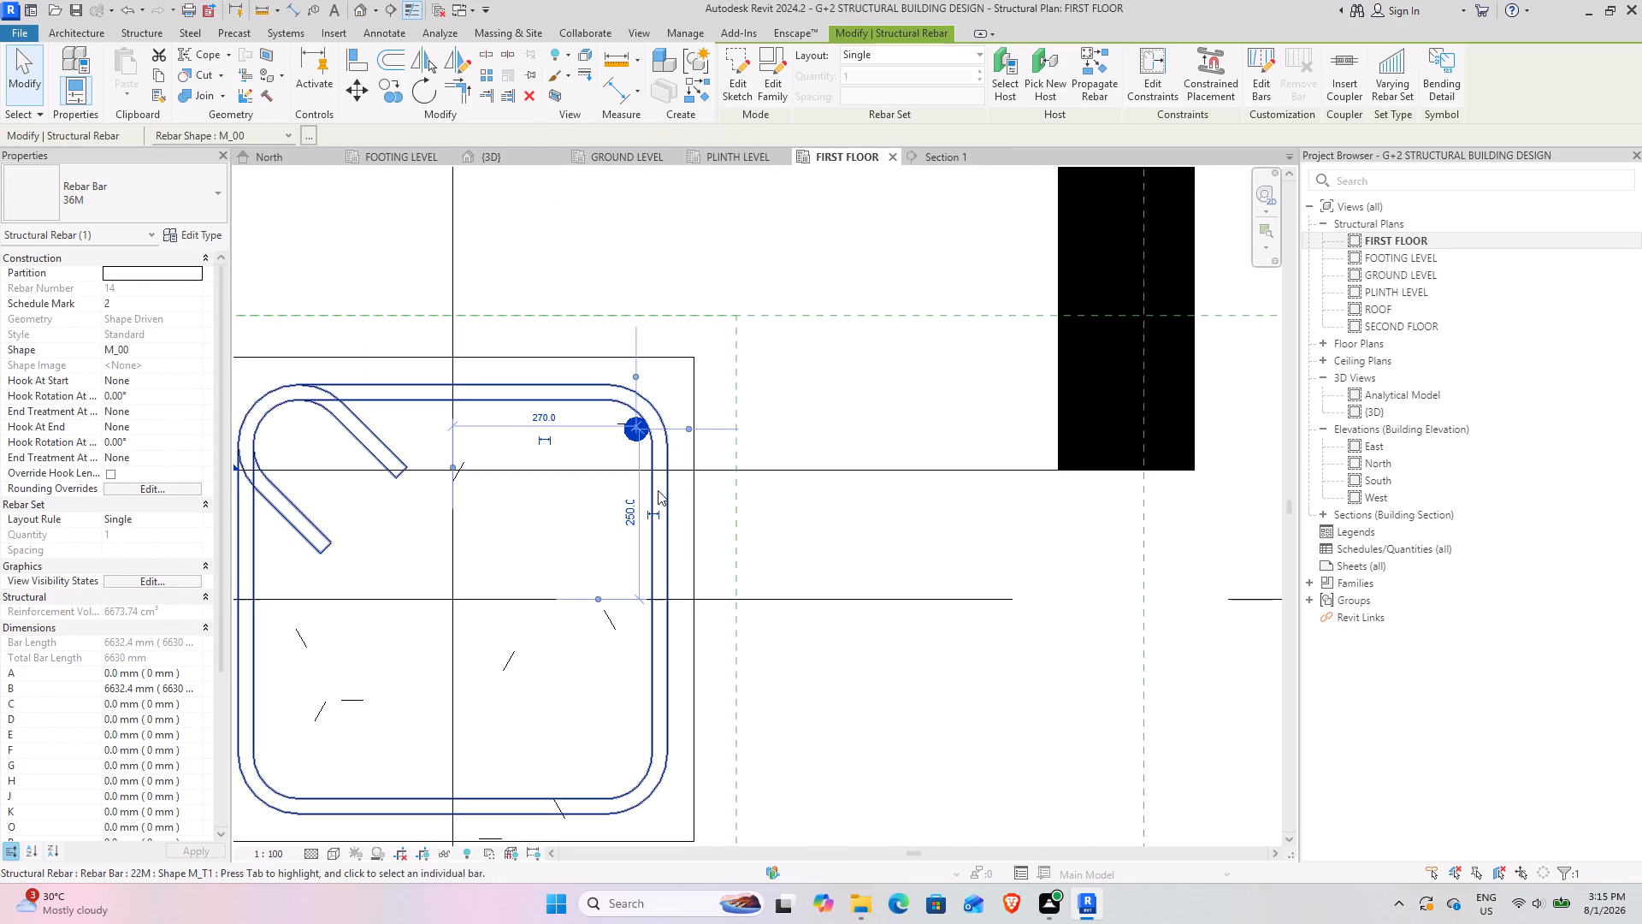
{"action": "middle_click_drag", "start_coordinate": [677, 431], "coordinate": [716, 413]}
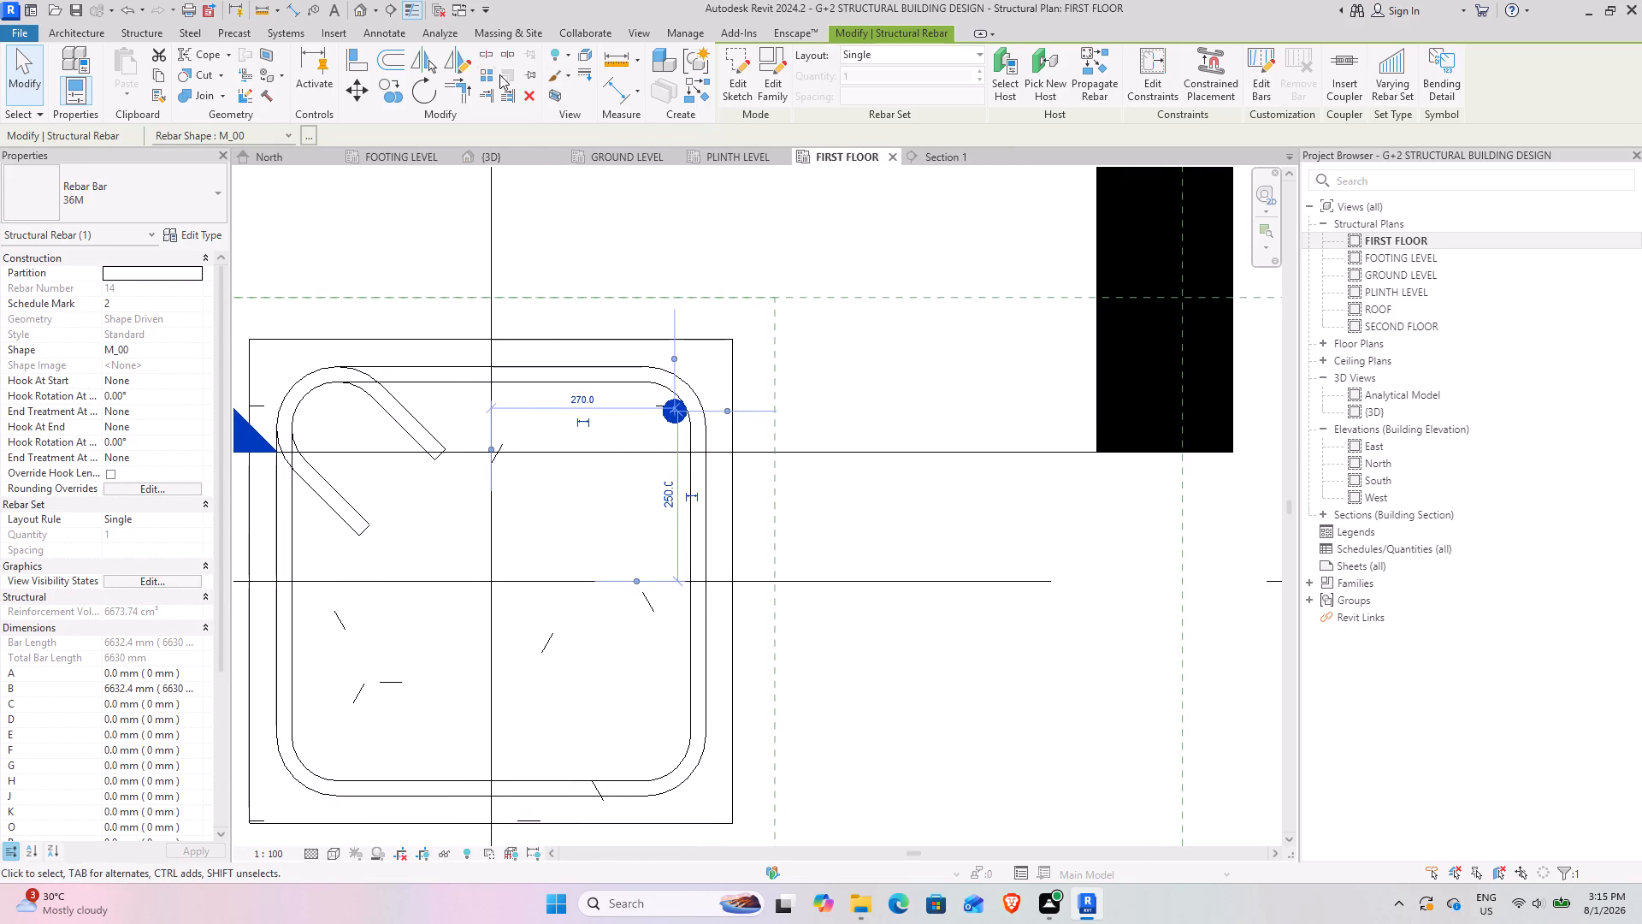
{"action": "left_click", "coordinate": [432, 68]}
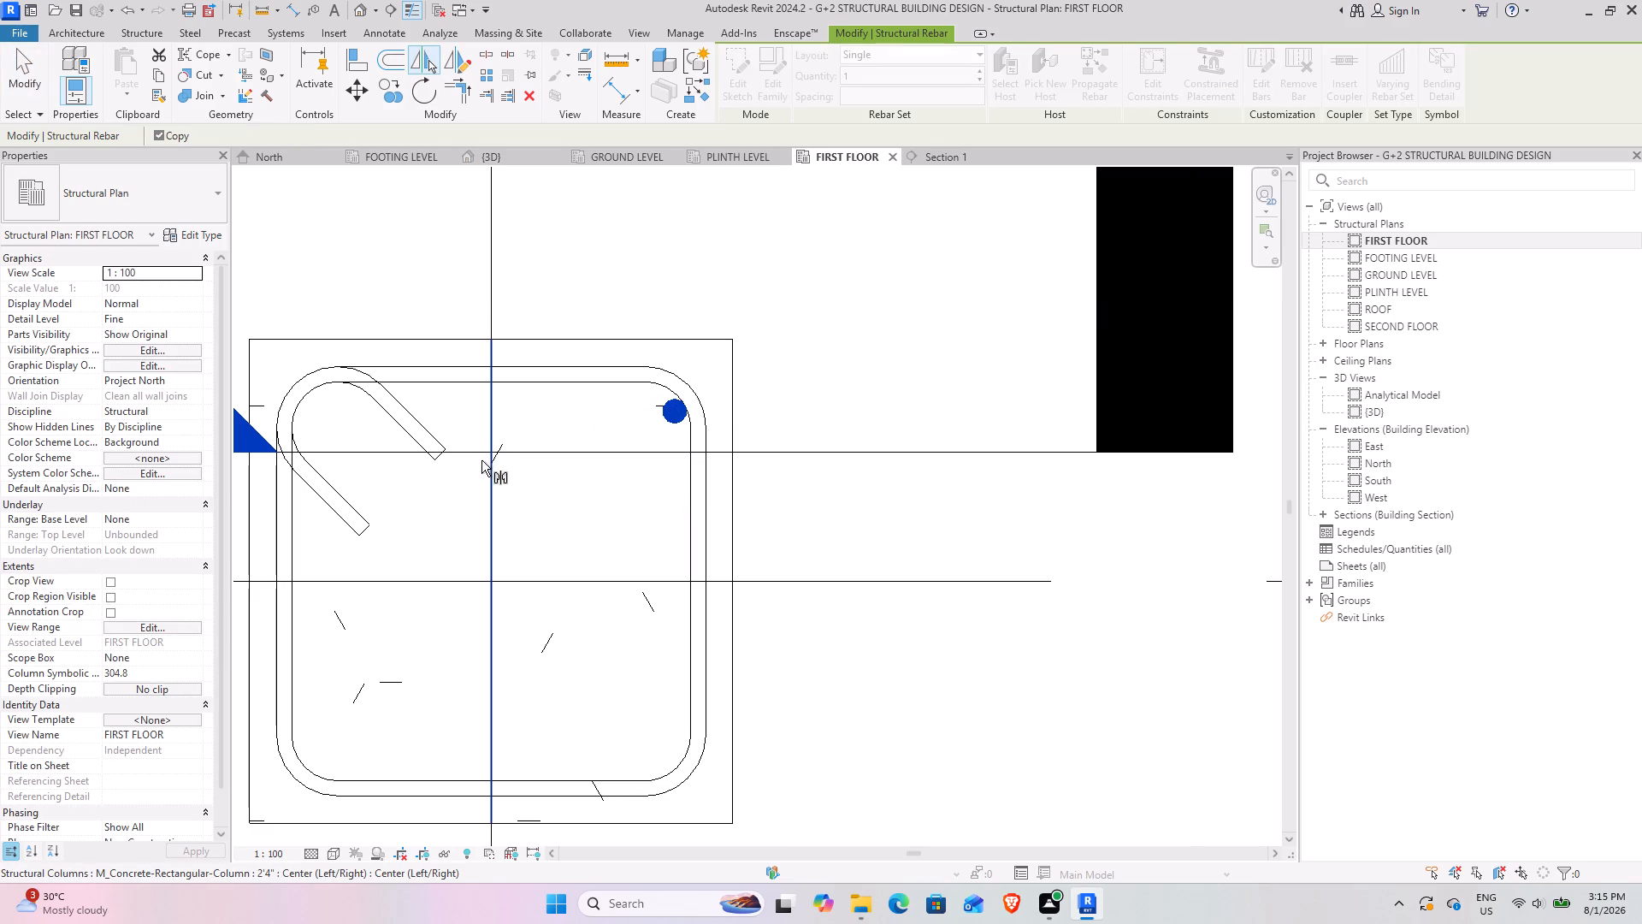
{"action": "left_click", "coordinate": [493, 465]}
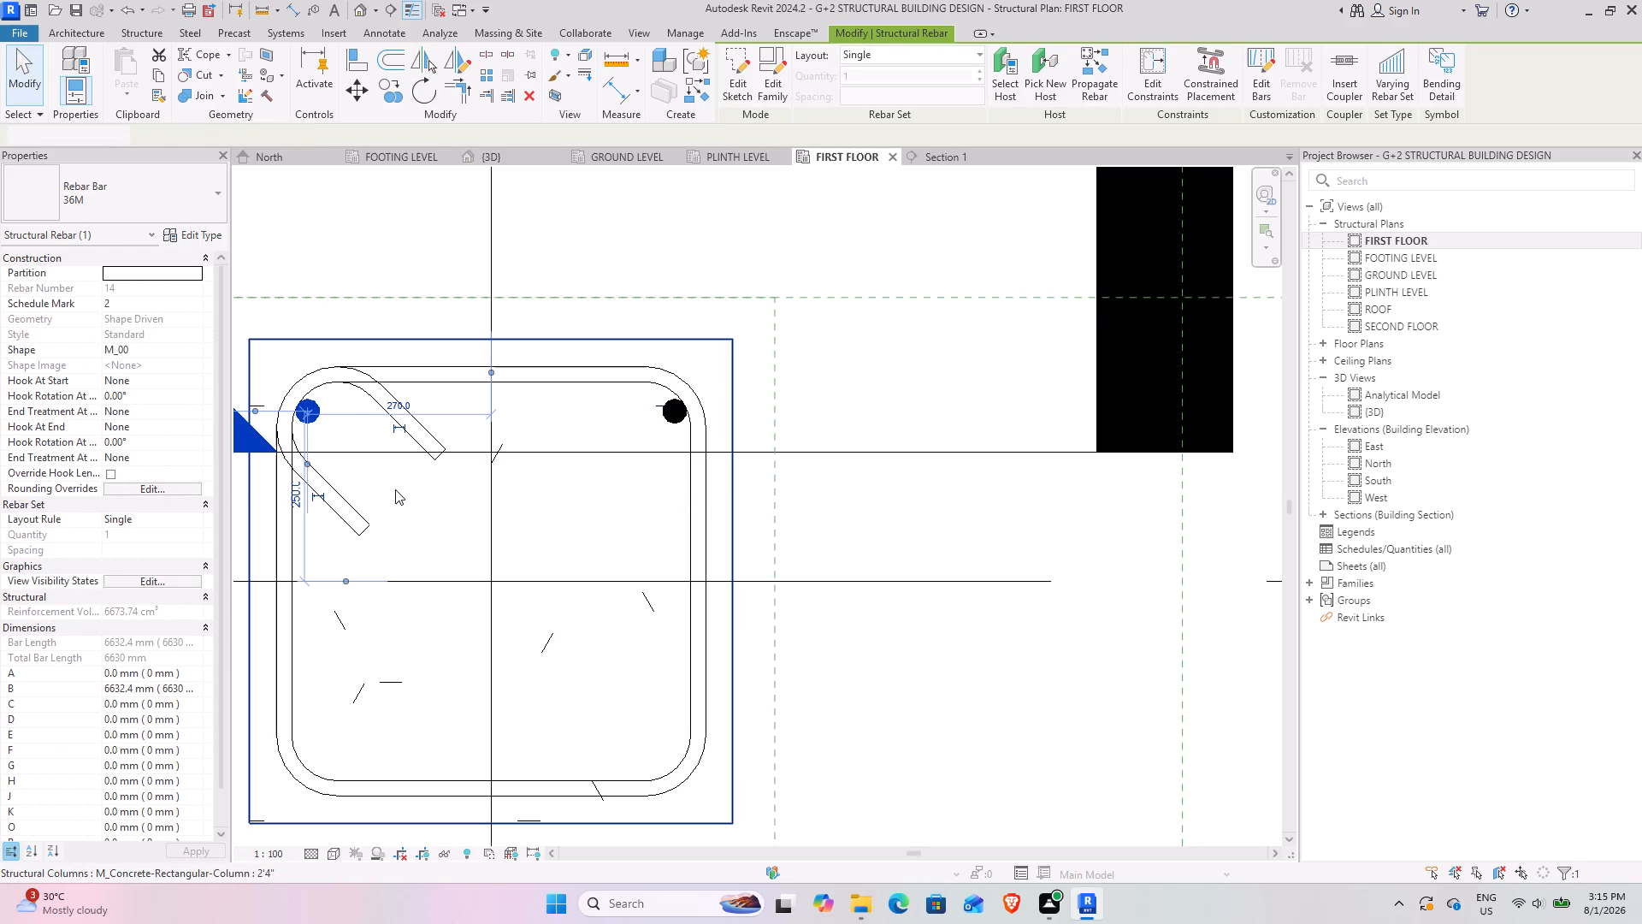
Mirror copies of both 36M bars about the column's east-west centre line into the remaining two tie corners.
{"action": "left_click", "coordinate": [664, 412], "text": "ctrl"}
{"action": "left_click", "coordinate": [432, 63]}
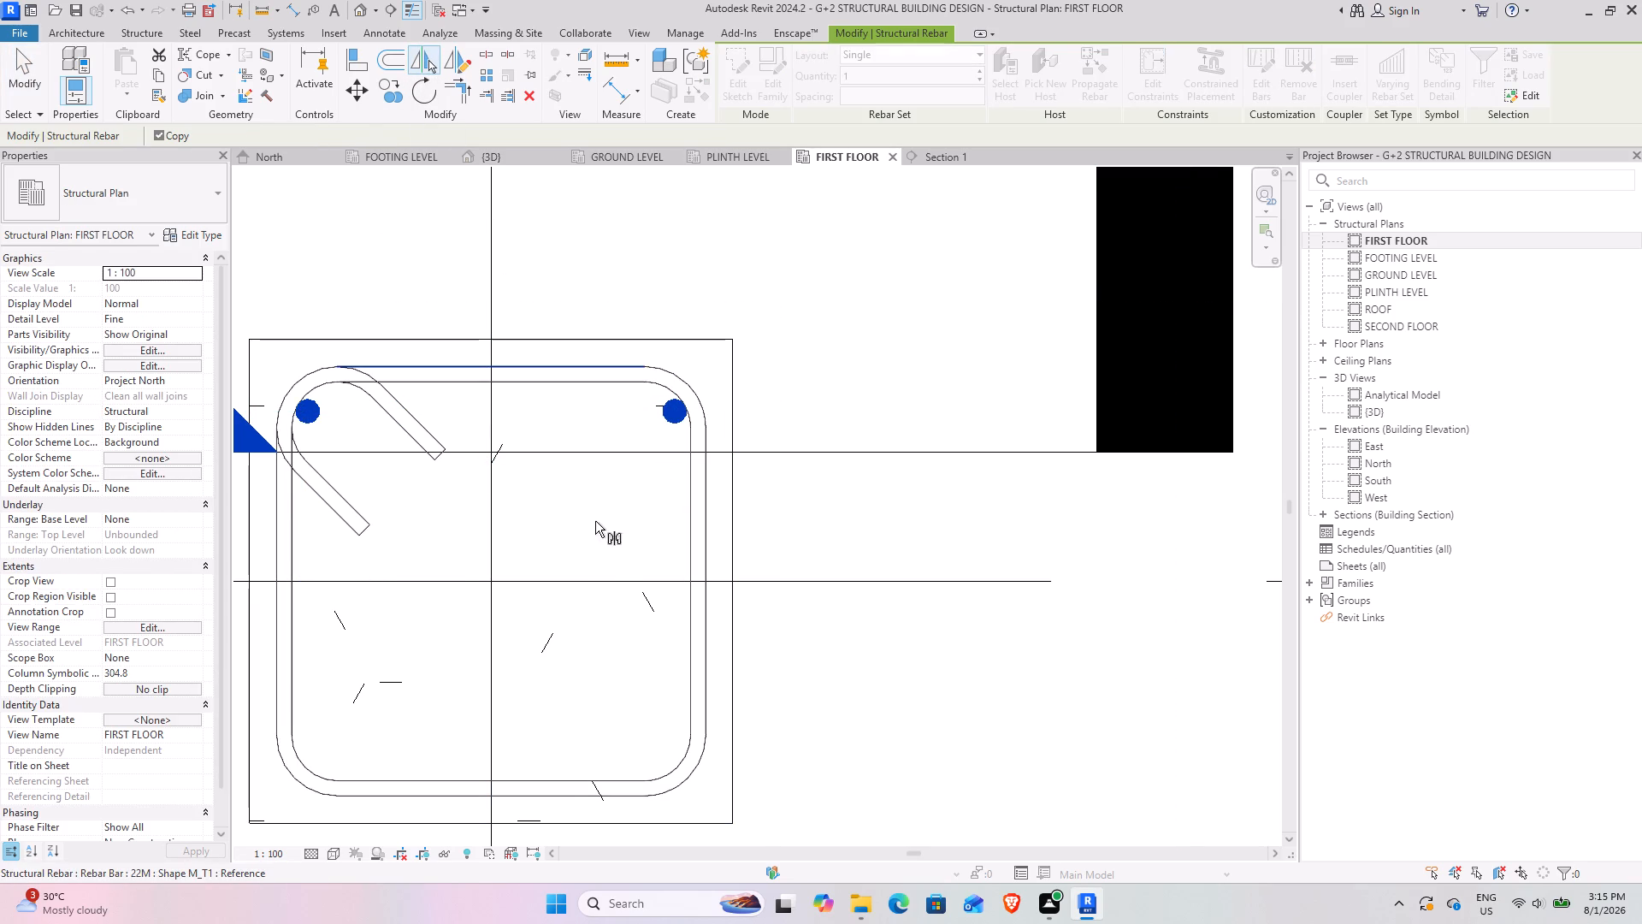
{"action": "left_click", "coordinate": [594, 580]}
Examine the mirrored 36M bars in the FIRST FLOOR plan and in Section 1 along the column, beam junction and footing.
{"action": "scroll", "coordinate": [591, 521], "scroll_direction": "down", "scroll_amount": 3}
{"action": "middle_click_drag", "start_coordinate": [582, 650], "coordinate": [694, 449]}
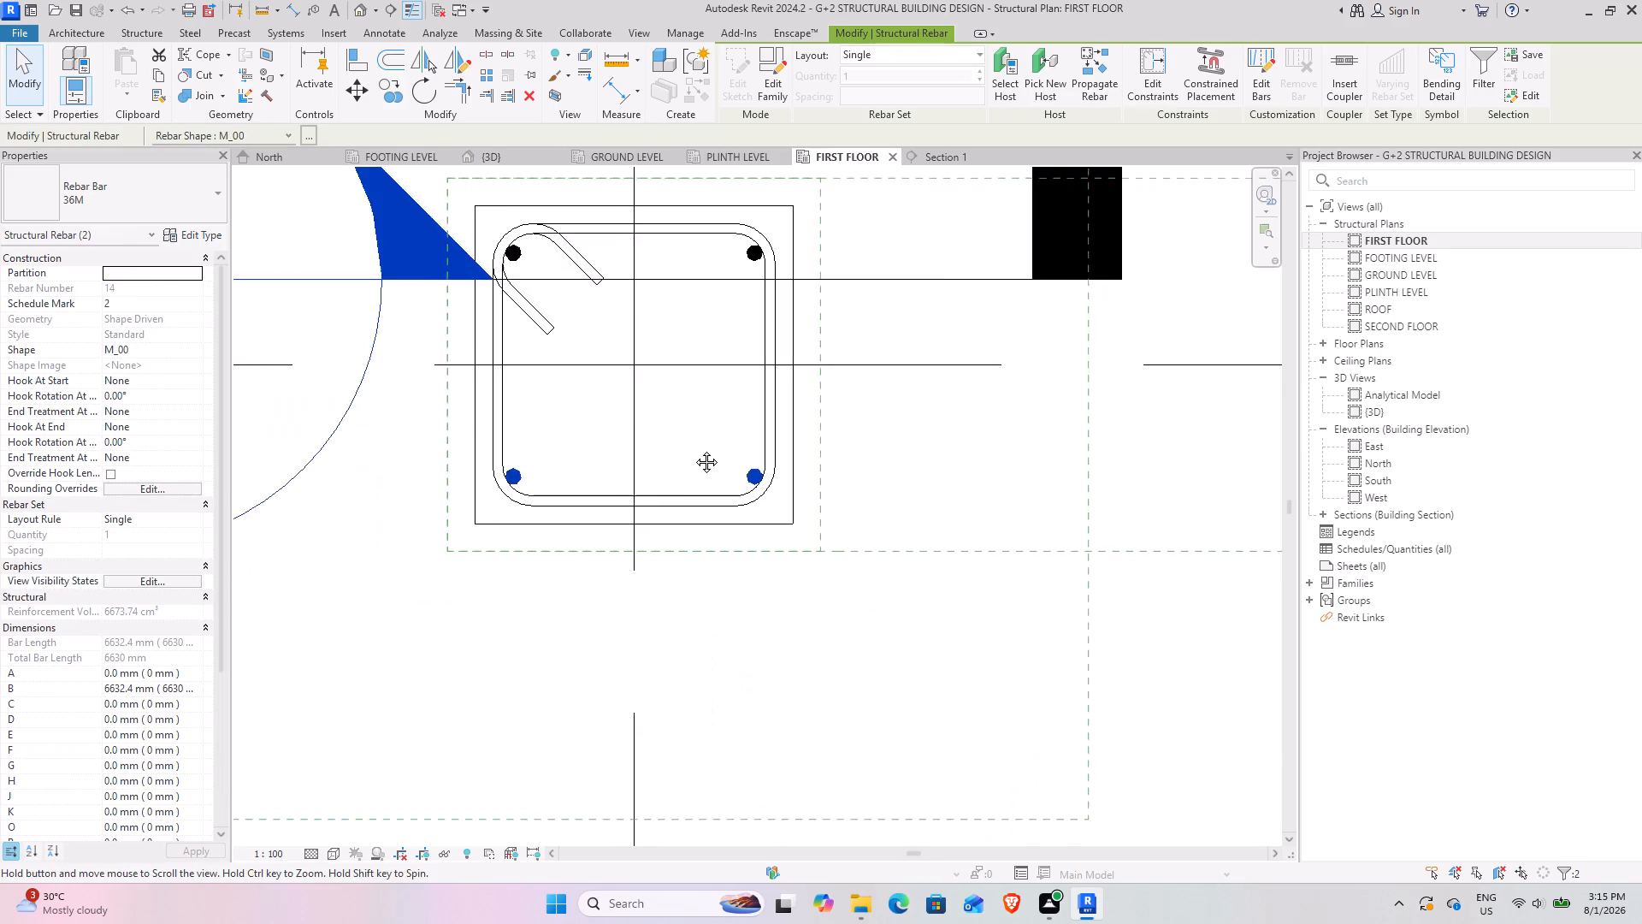
{"action": "middle_click_drag", "start_coordinate": [694, 449], "coordinate": [644, 569]}
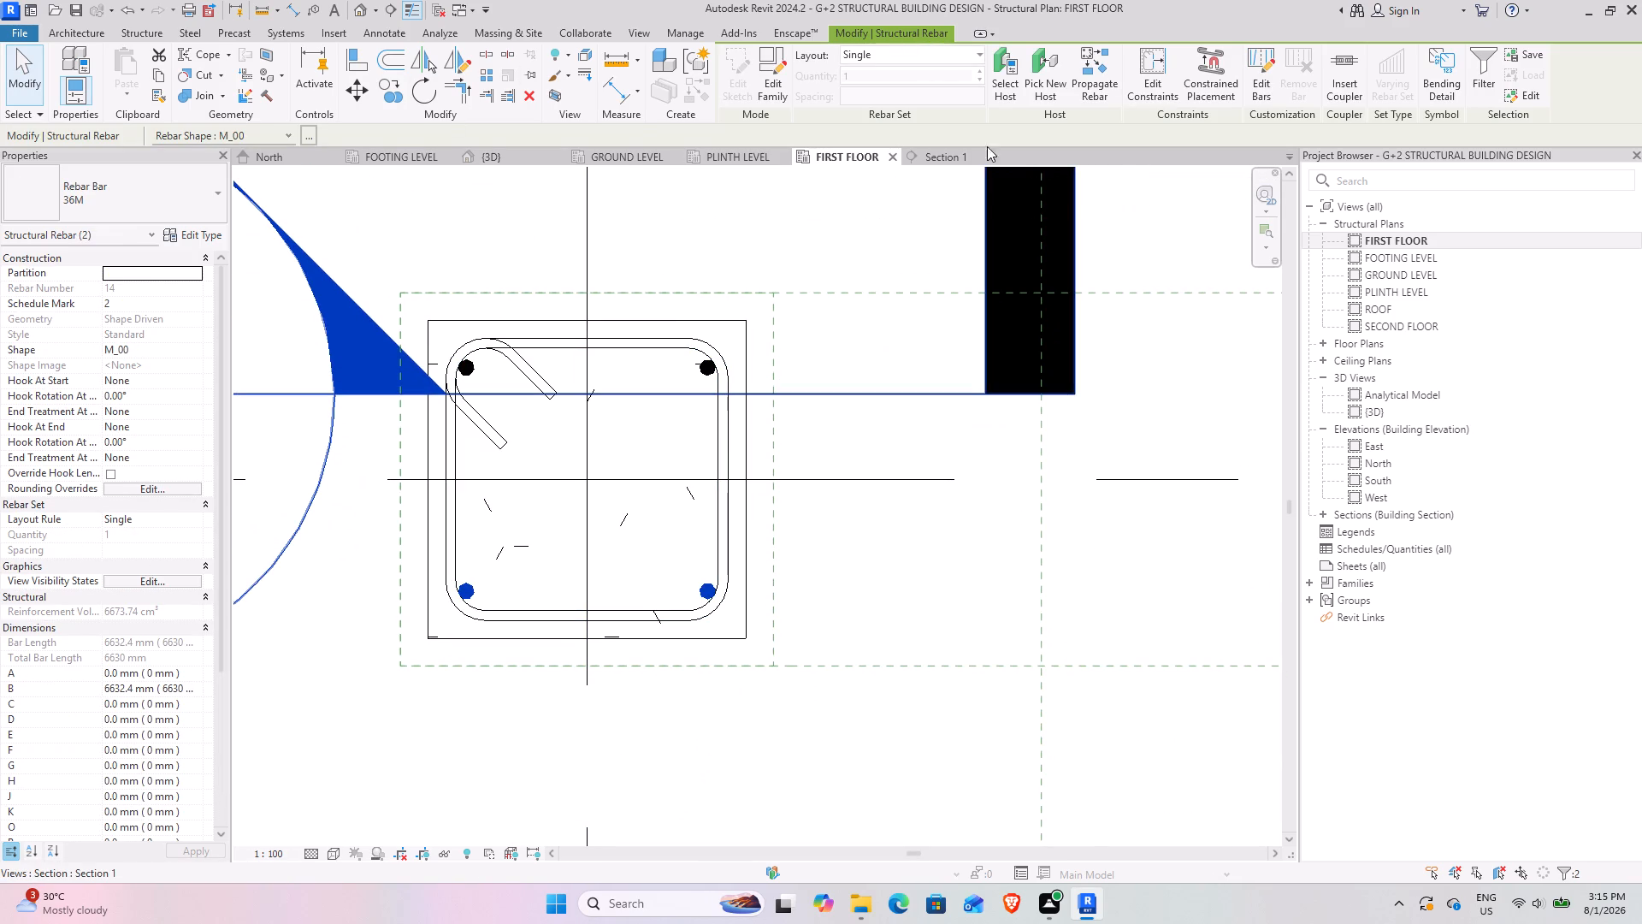
{"action": "left_click", "coordinate": [934, 151]}
{"action": "middle_click_drag", "start_coordinate": [631, 604], "coordinate": [712, 420]}
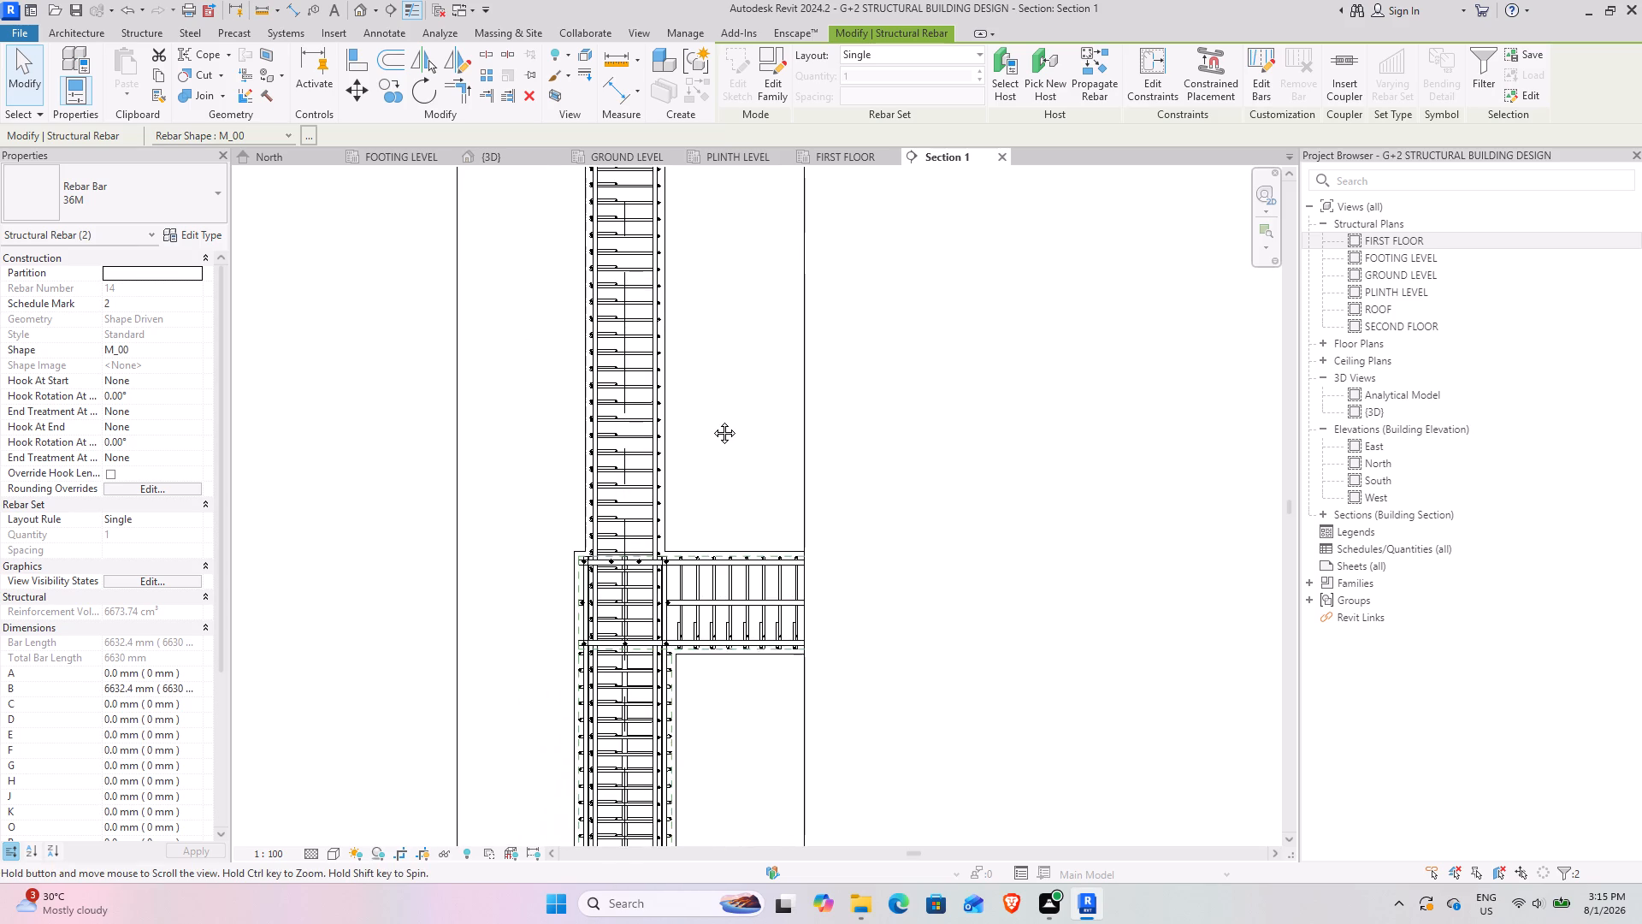
{"action": "middle_click_drag", "start_coordinate": [712, 420], "coordinate": [712, 418]}
{"action": "scroll", "coordinate": [619, 501], "scroll_direction": "down", "scroll_amount": 3}
{"action": "middle_click_drag", "start_coordinate": [655, 550], "coordinate": [689, 411]}
{"action": "scroll", "coordinate": [682, 530], "scroll_direction": "up", "scroll_amount": 2}
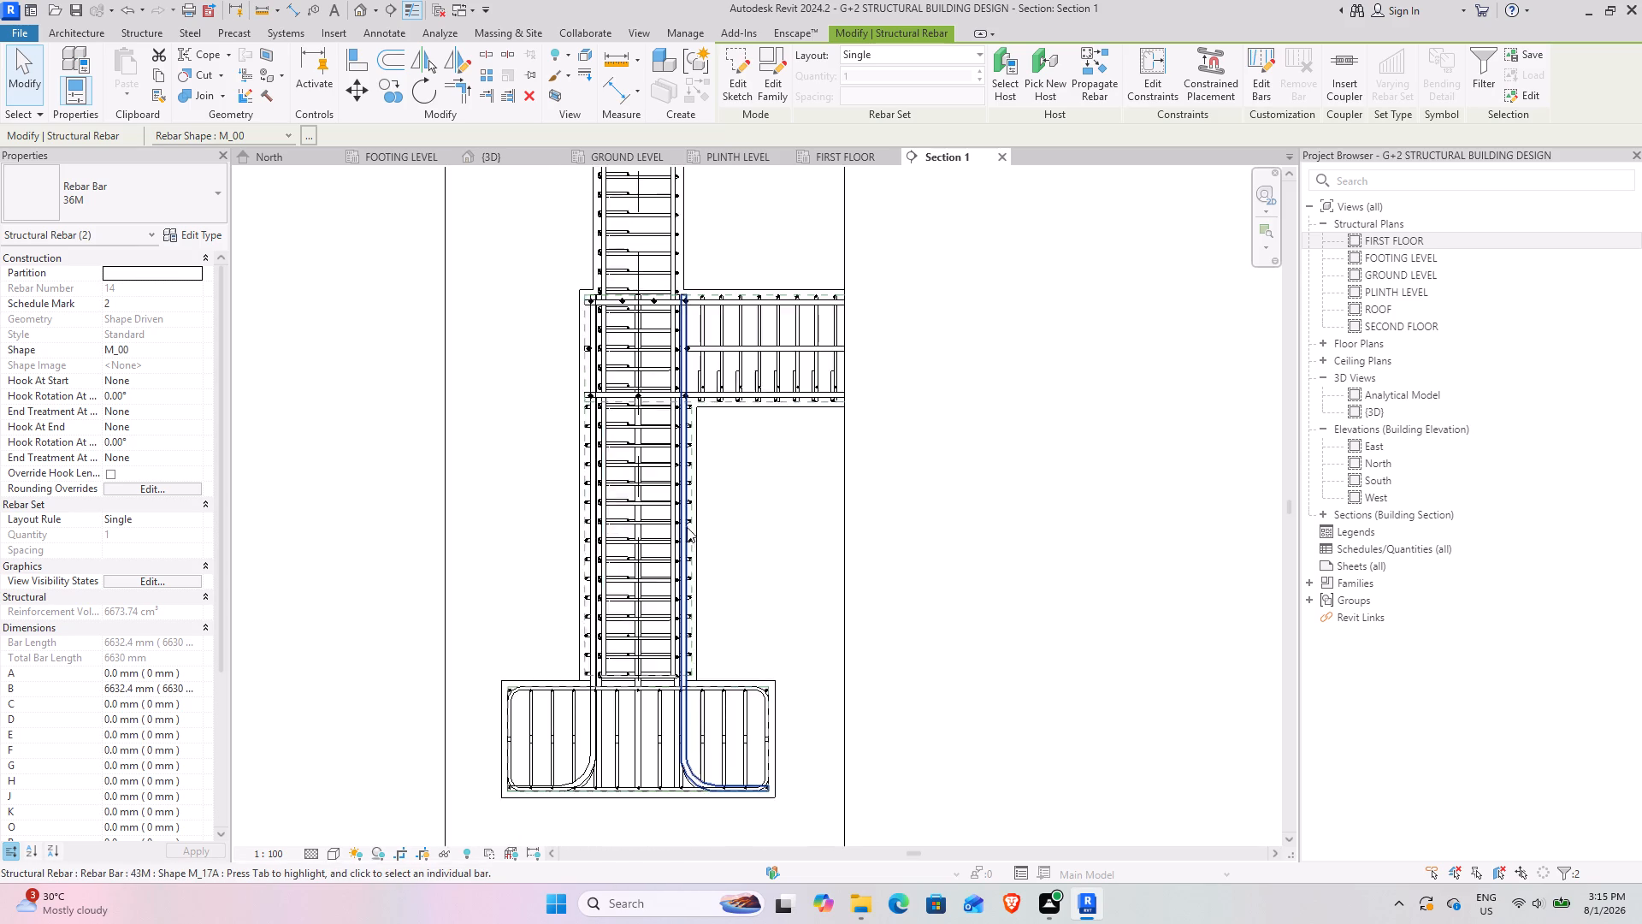
{"action": "scroll", "coordinate": [687, 527], "scroll_direction": "up", "scroll_amount": 5}
{"action": "middle_click_drag", "start_coordinate": [817, 432], "coordinate": [754, 580]}
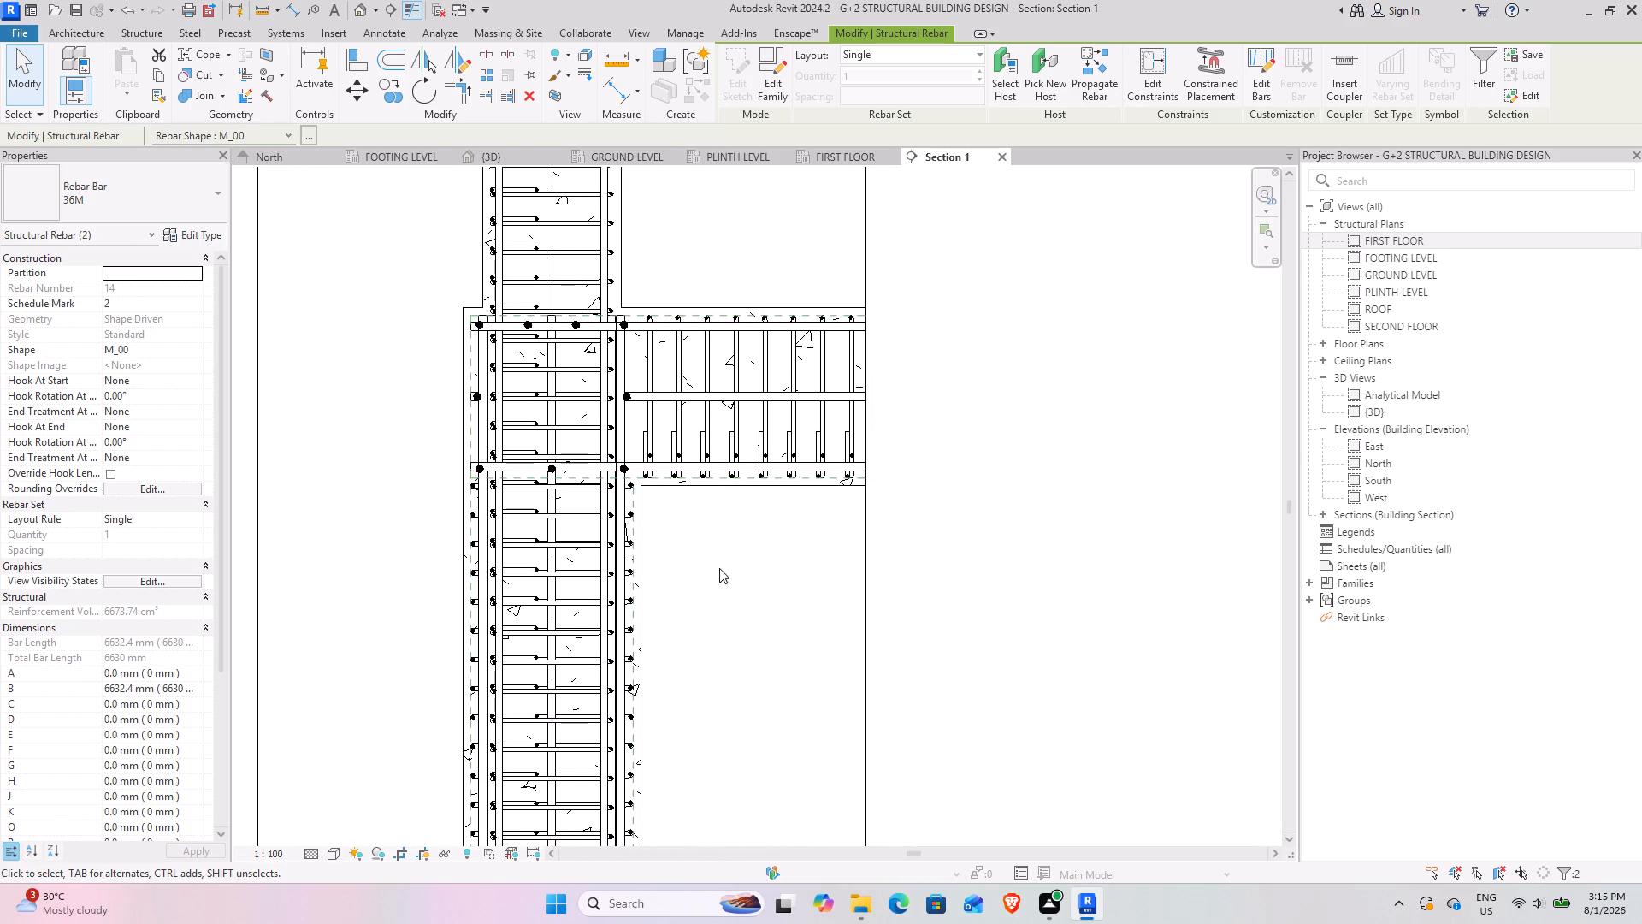
In the FIRST FLOOR plan, select all four 36M corner bars and set them to show unobscured in the {3D} view.
{"action": "scroll", "coordinate": [700, 464], "scroll_direction": "down", "scroll_amount": 2}
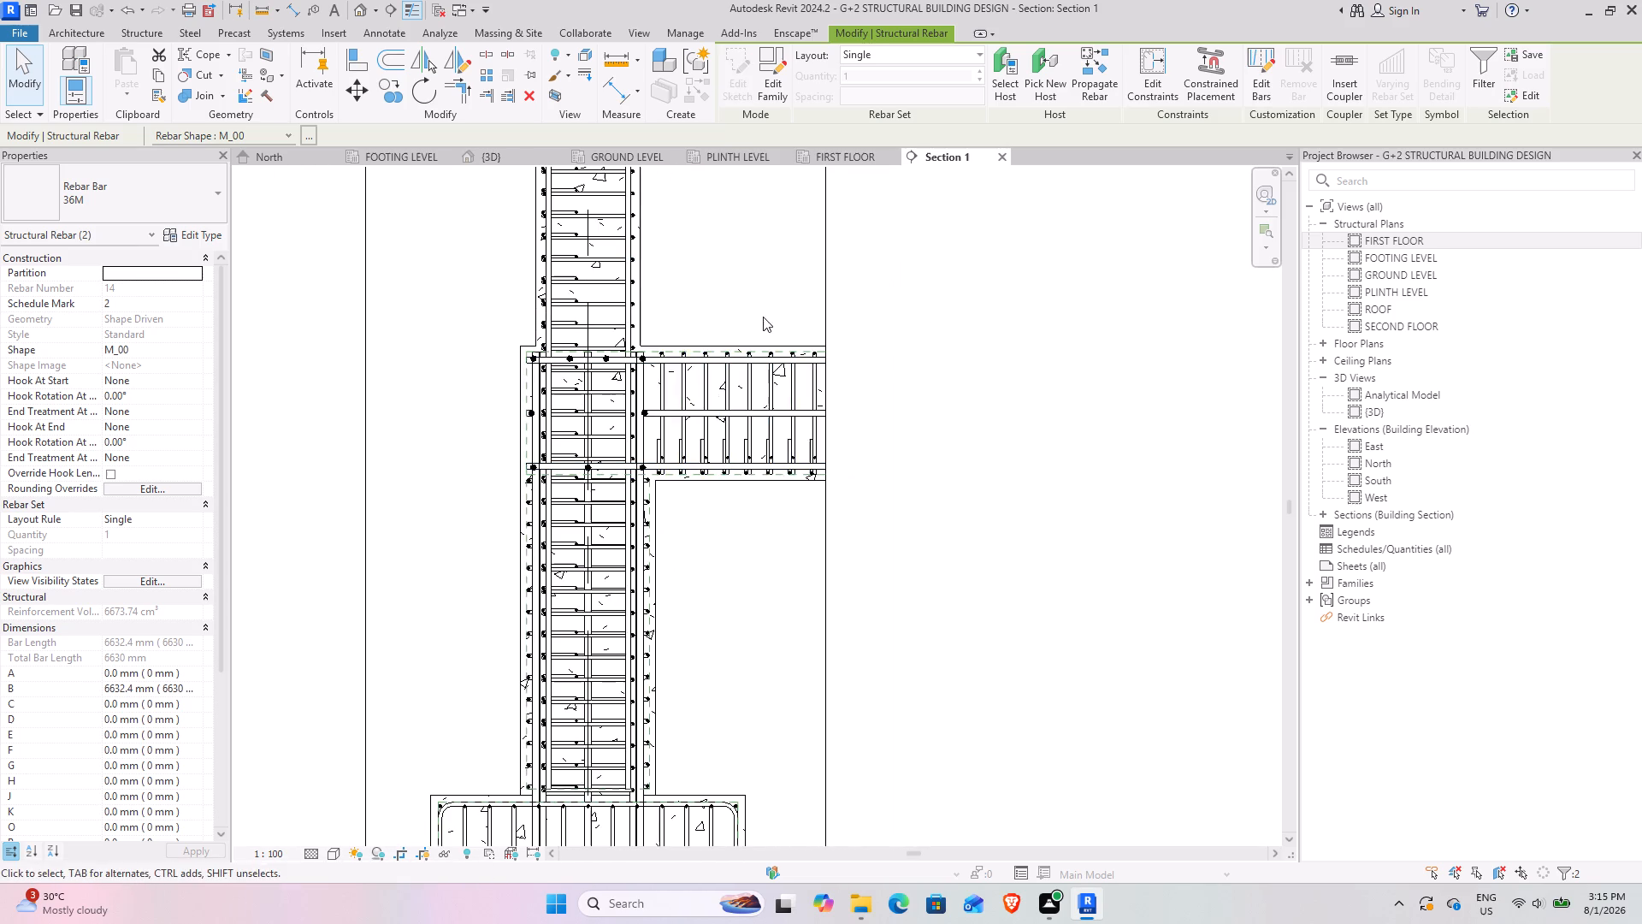
{"action": "middle_click_drag", "start_coordinate": [760, 317], "coordinate": [714, 722]}
{"action": "scroll", "coordinate": [714, 722], "scroll_direction": "down", "scroll_amount": 1}
{"action": "middle_click_drag", "start_coordinate": [556, 343], "coordinate": [558, 472]}
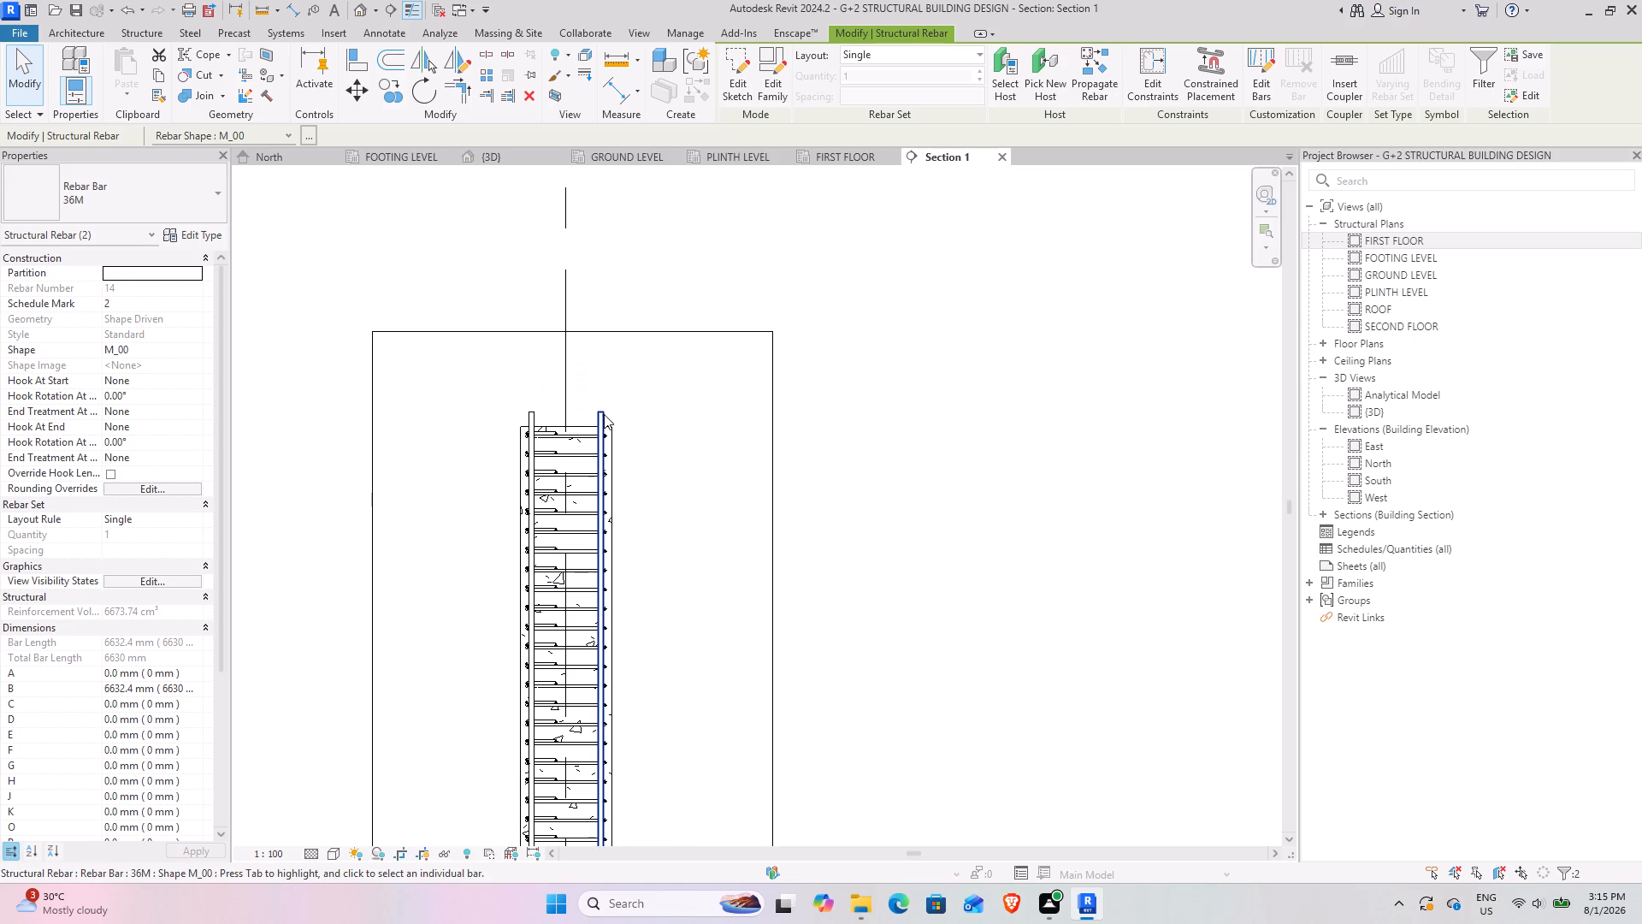
{"action": "left_click", "coordinate": [811, 160]}
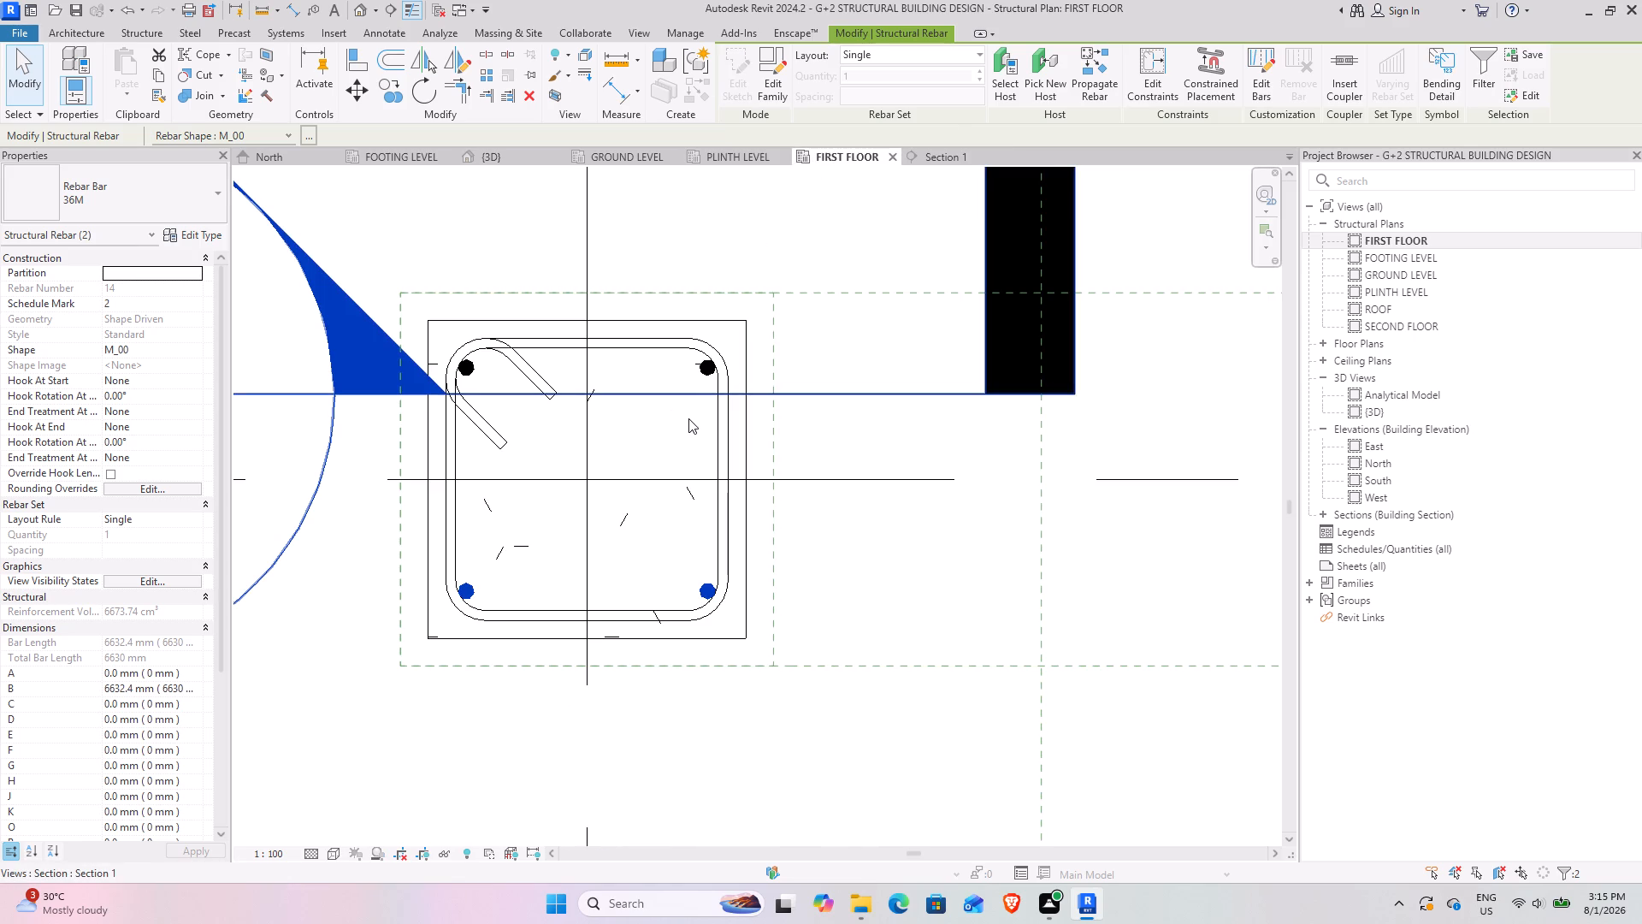
{"action": "left_click", "coordinate": [705, 370], "text": "ctrl"}
{"action": "left_click", "coordinate": [474, 369], "text": "ctrl"}
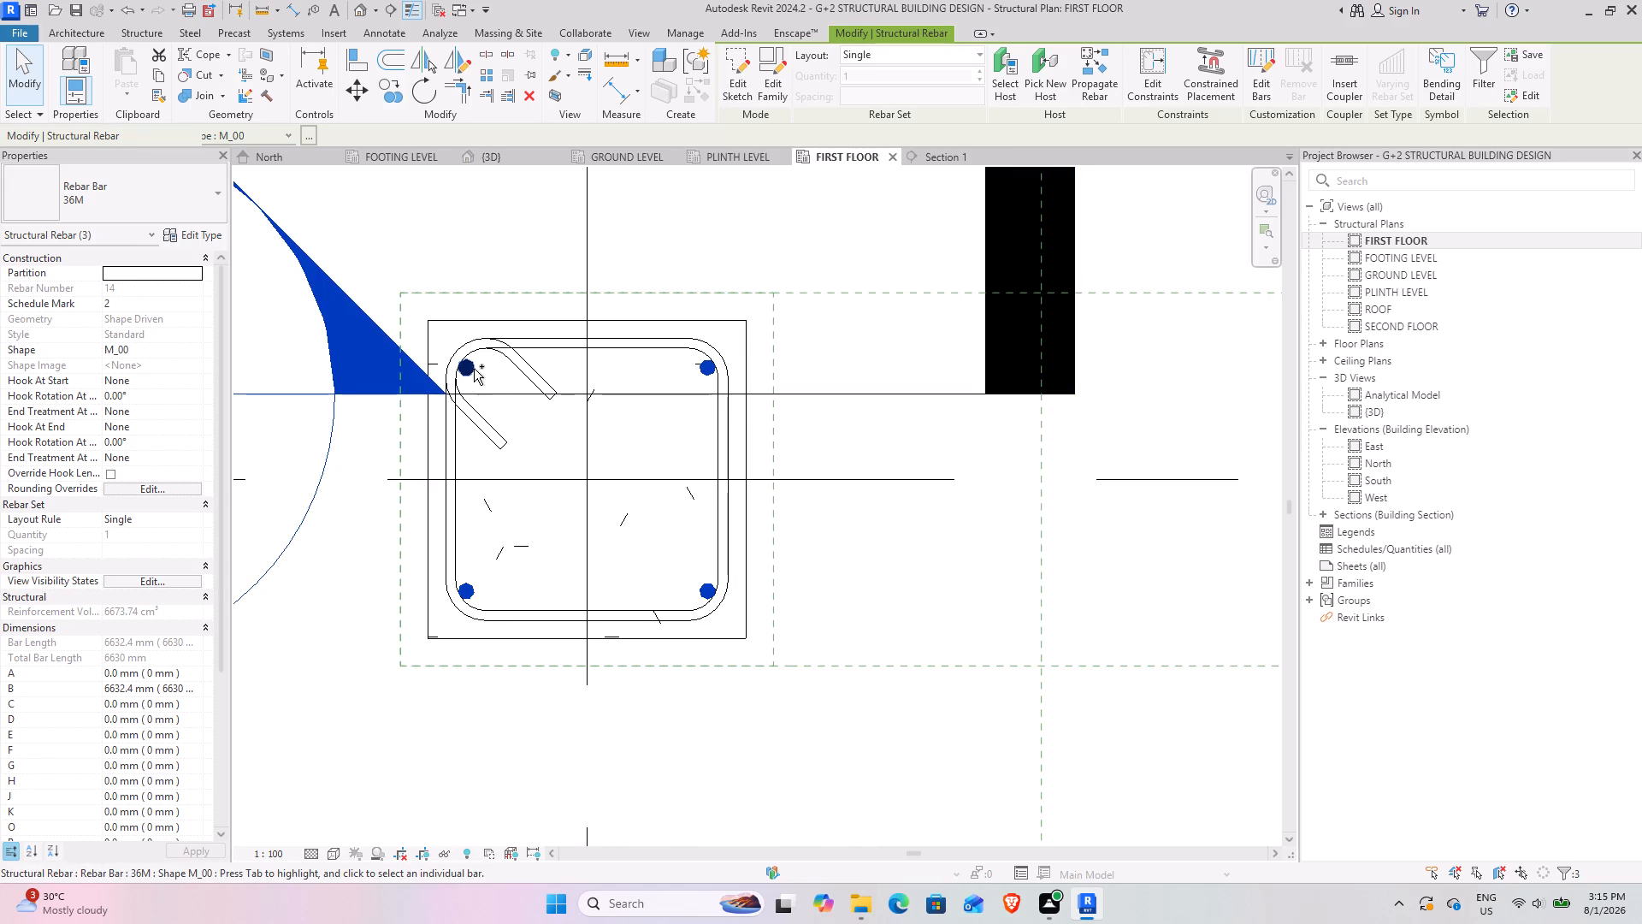
{"action": "left_click", "coordinate": [167, 589]}
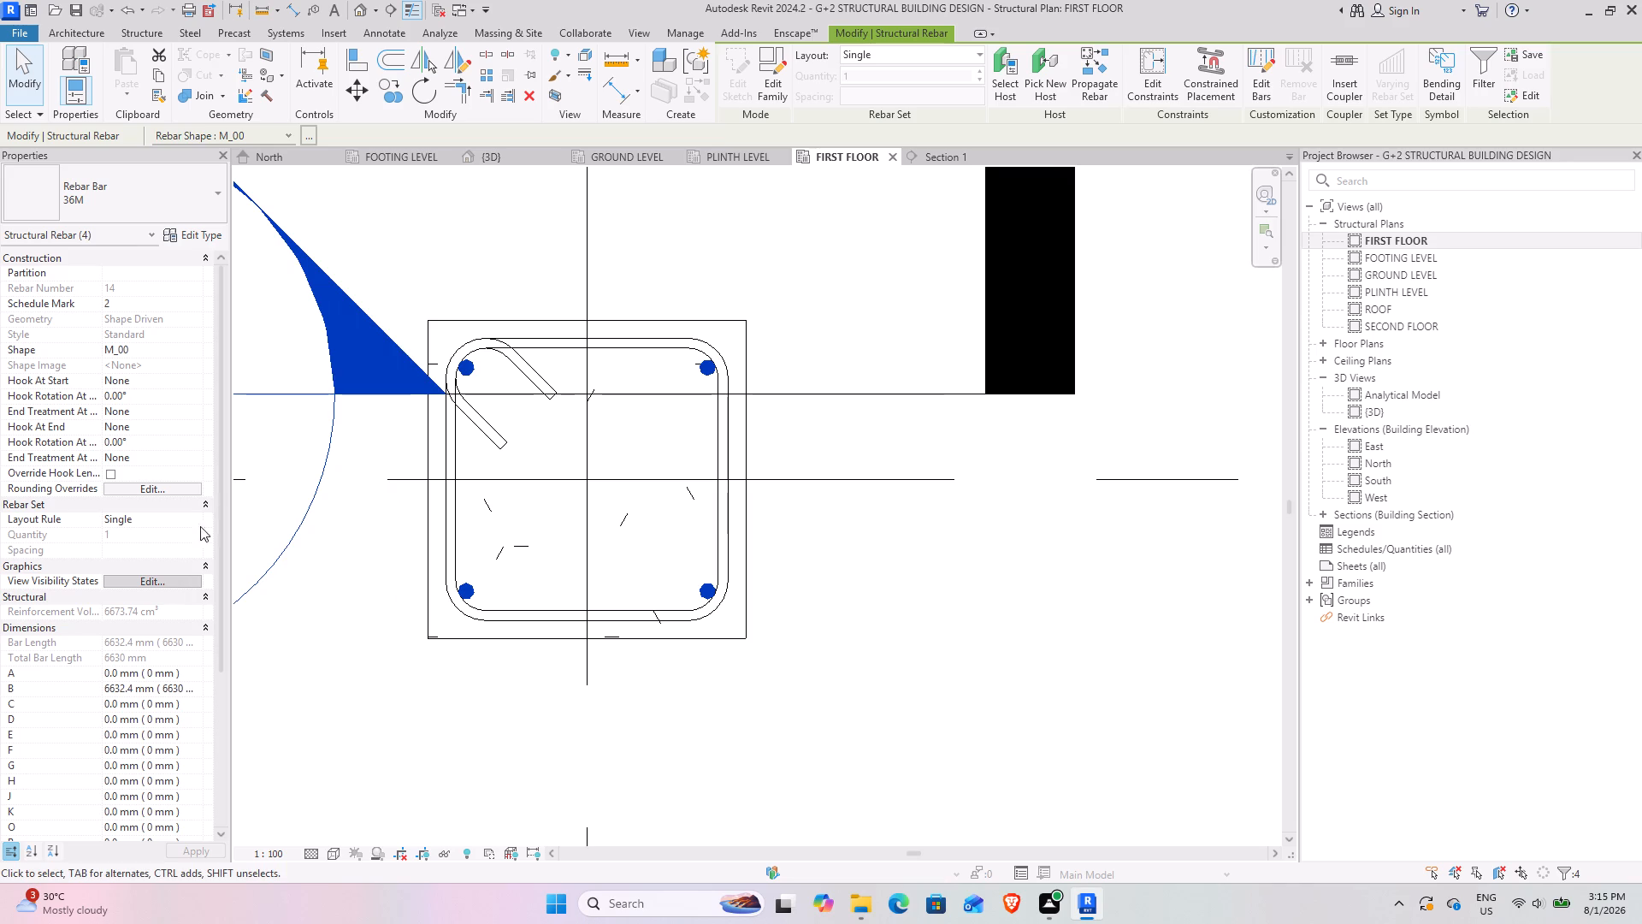
{"action": "left_click", "coordinate": [163, 578]}
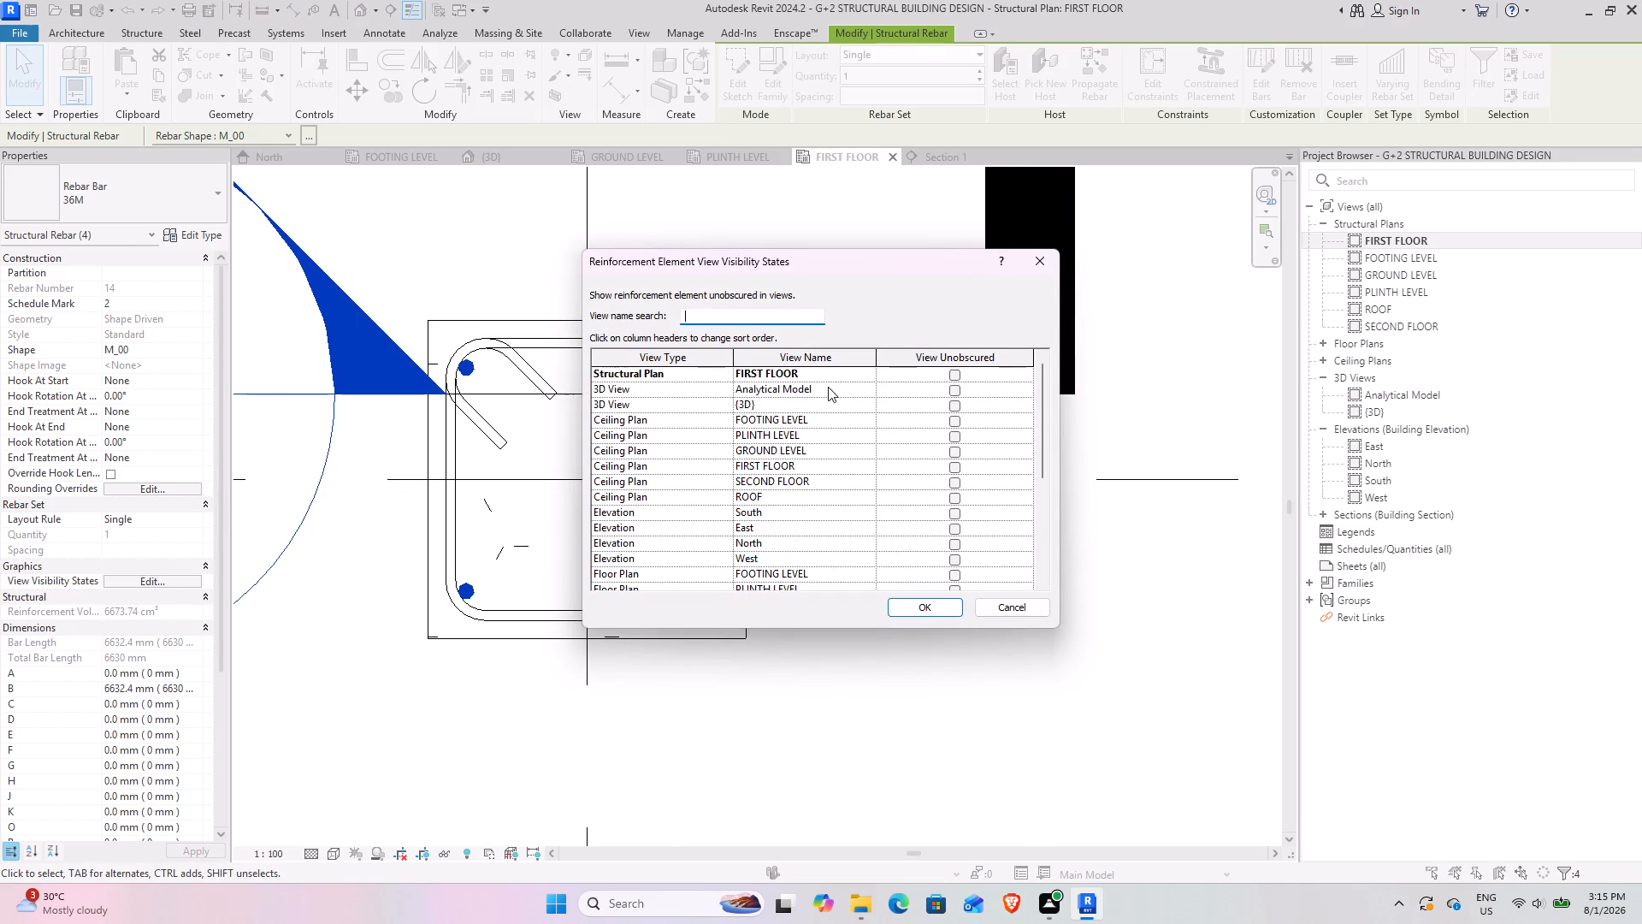
{"action": "left_click", "coordinate": [959, 406]}
{"action": "left_click", "coordinate": [929, 606]}
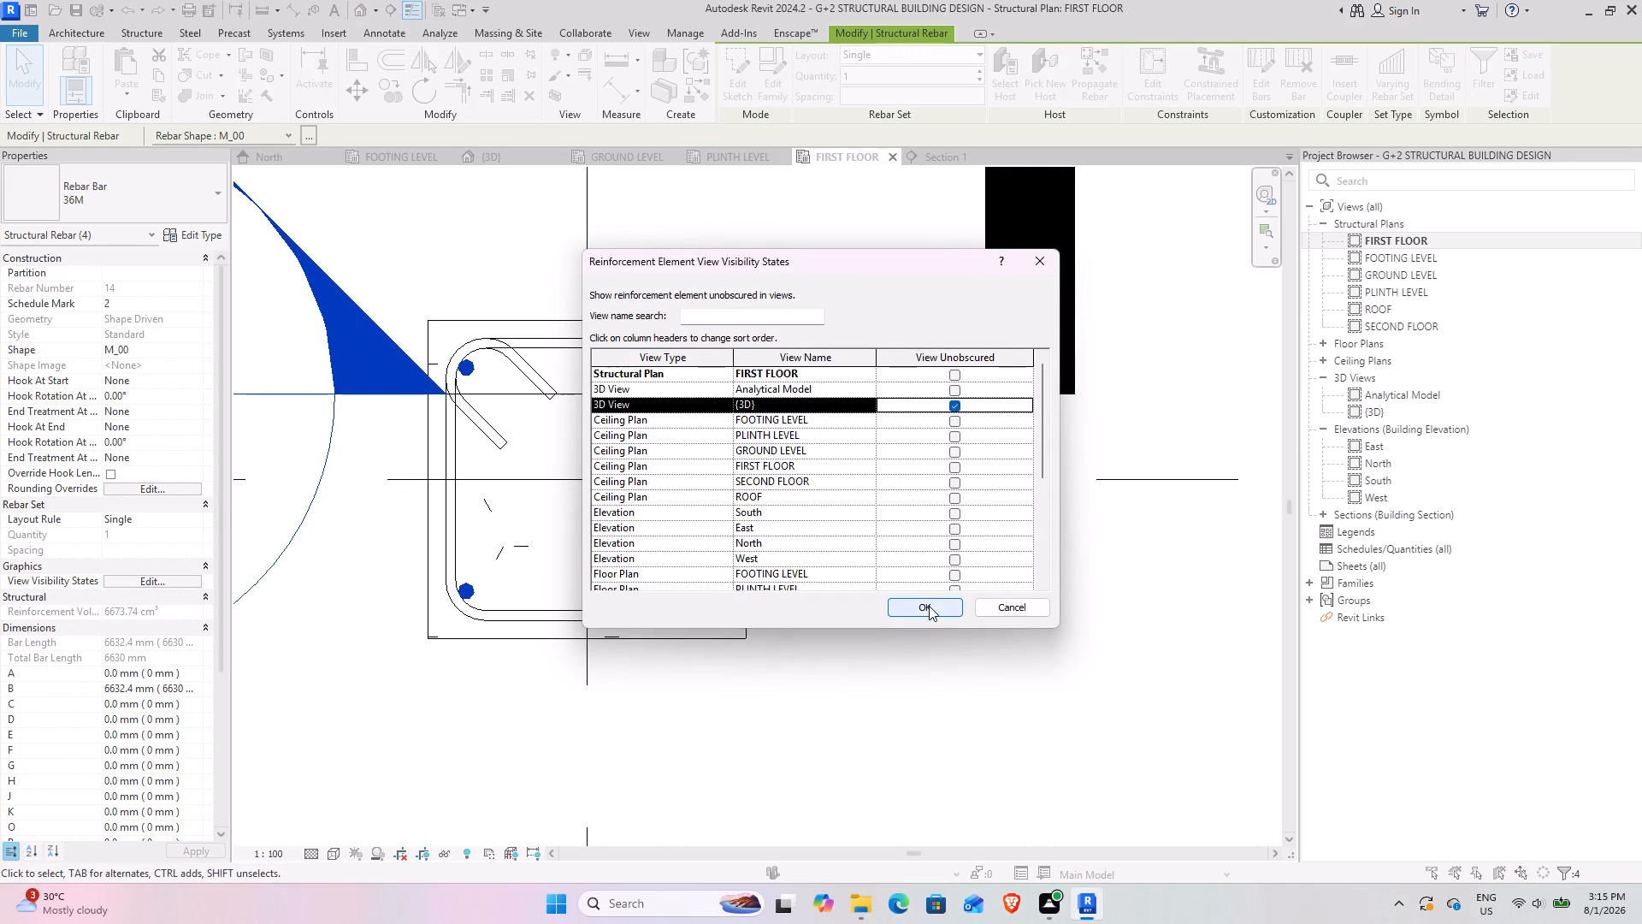
Examine the four vertical 36M bars in the {3D} view along the corner column and where they pass through the beam junction.
{"action": "left_click", "coordinate": [484, 158]}
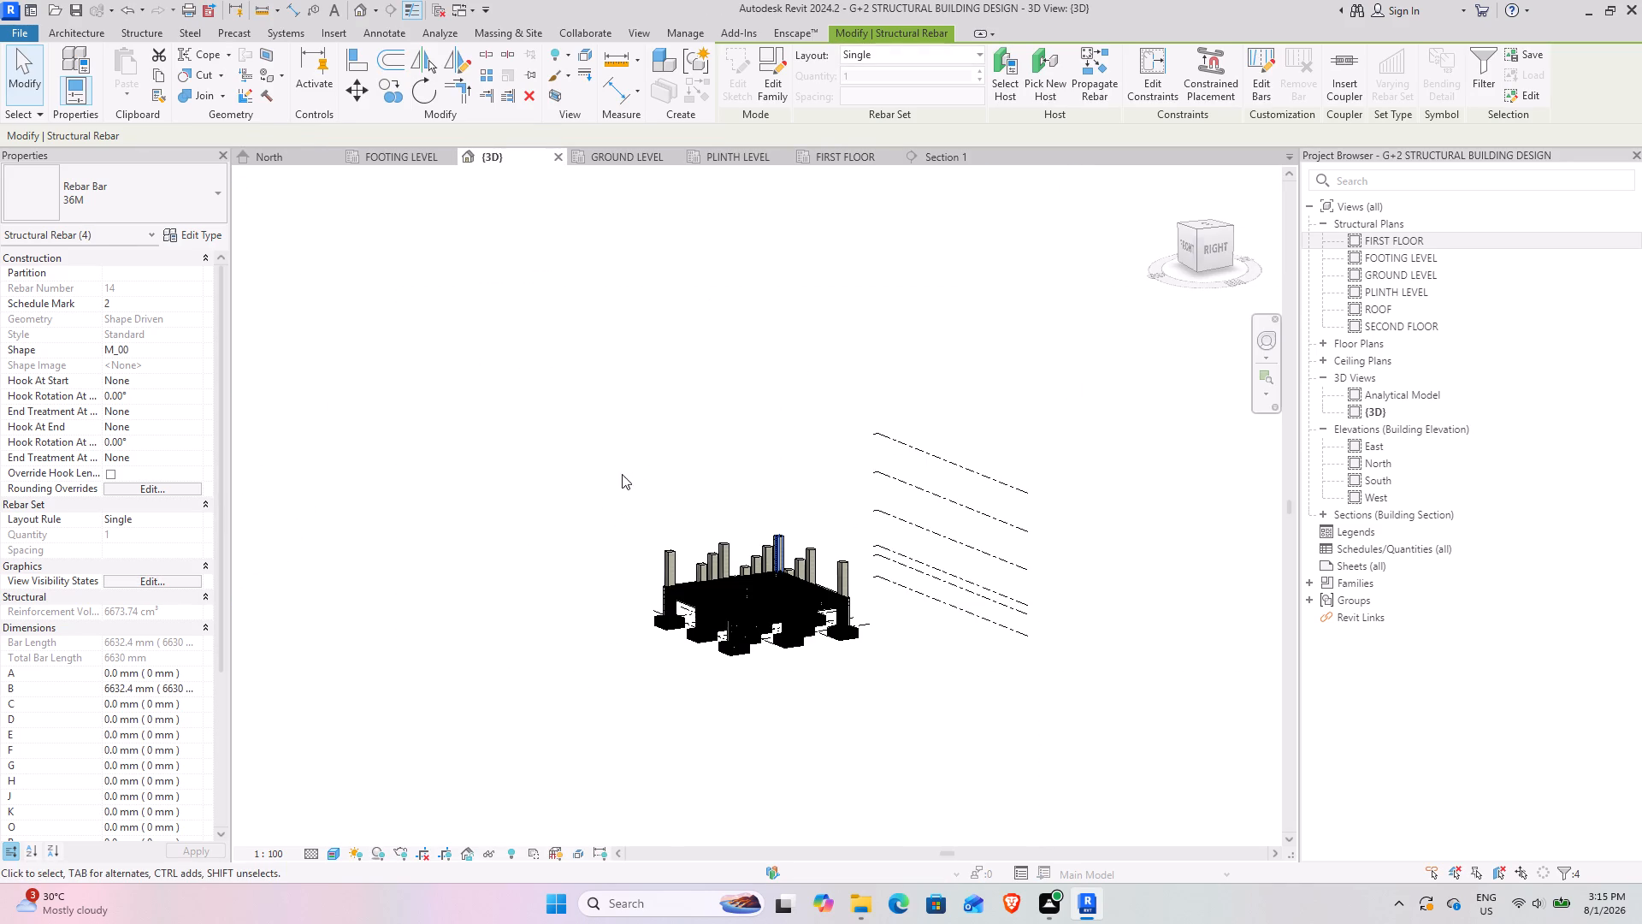
{"action": "middle_click_drag", "start_coordinate": [827, 596], "coordinate": [627, 631], "text": "ctrl"}
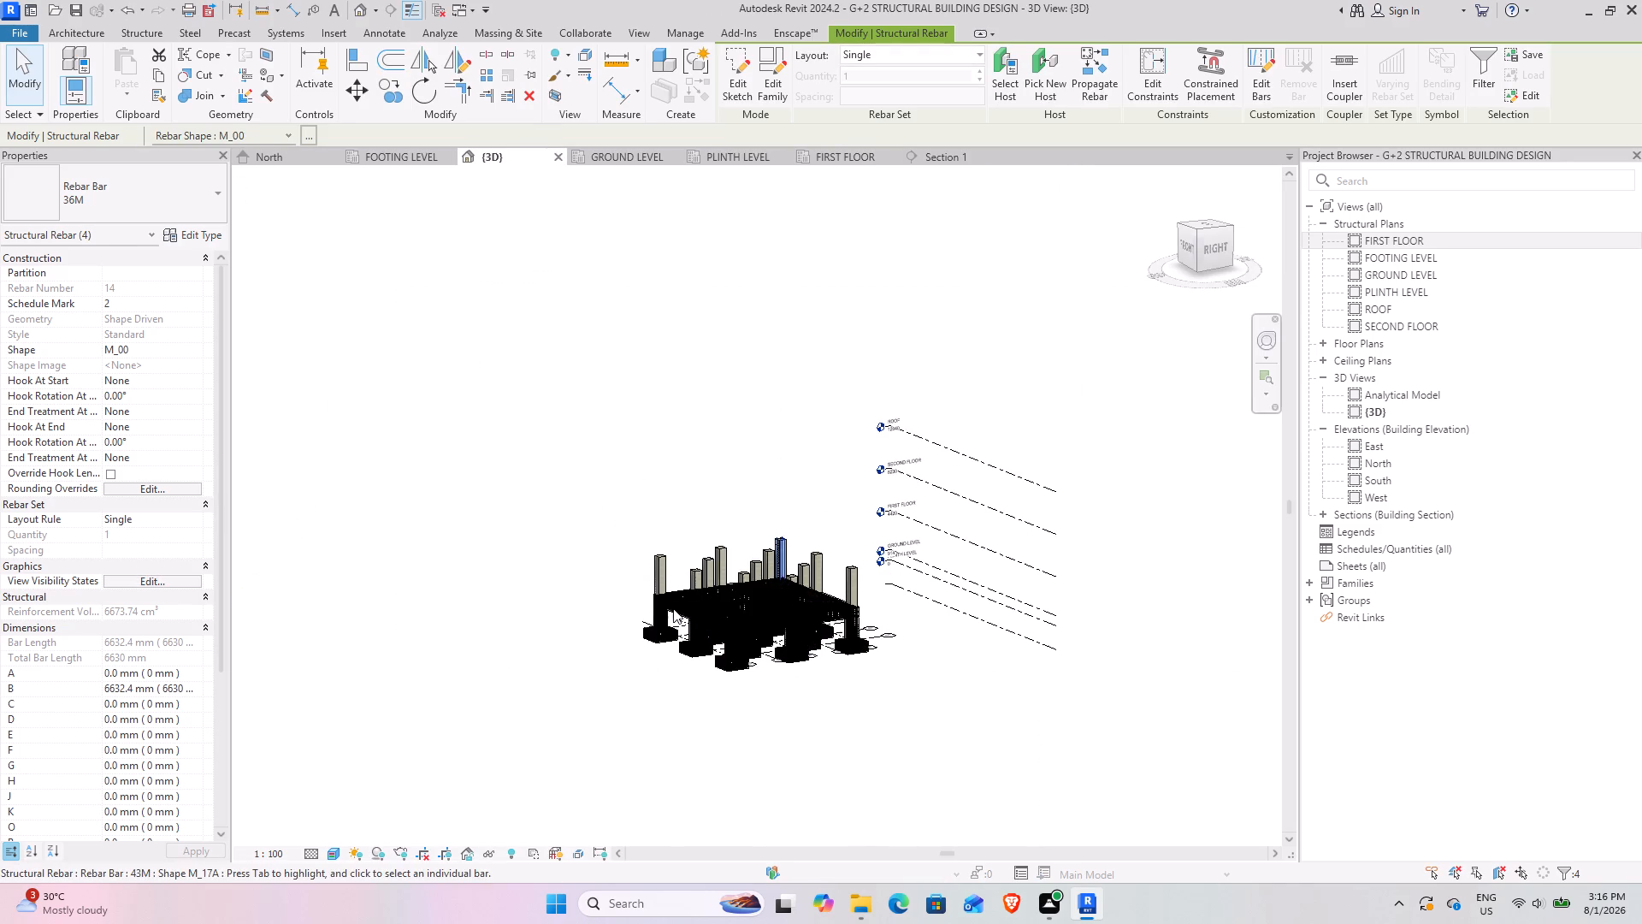
{"action": "middle_click_drag", "start_coordinate": [773, 594], "coordinate": [572, 616], "text": "shift"}
{"action": "scroll", "coordinate": [741, 539], "scroll_direction": "up", "scroll_amount": 7}
{"action": "left_click", "coordinate": [872, 476]}
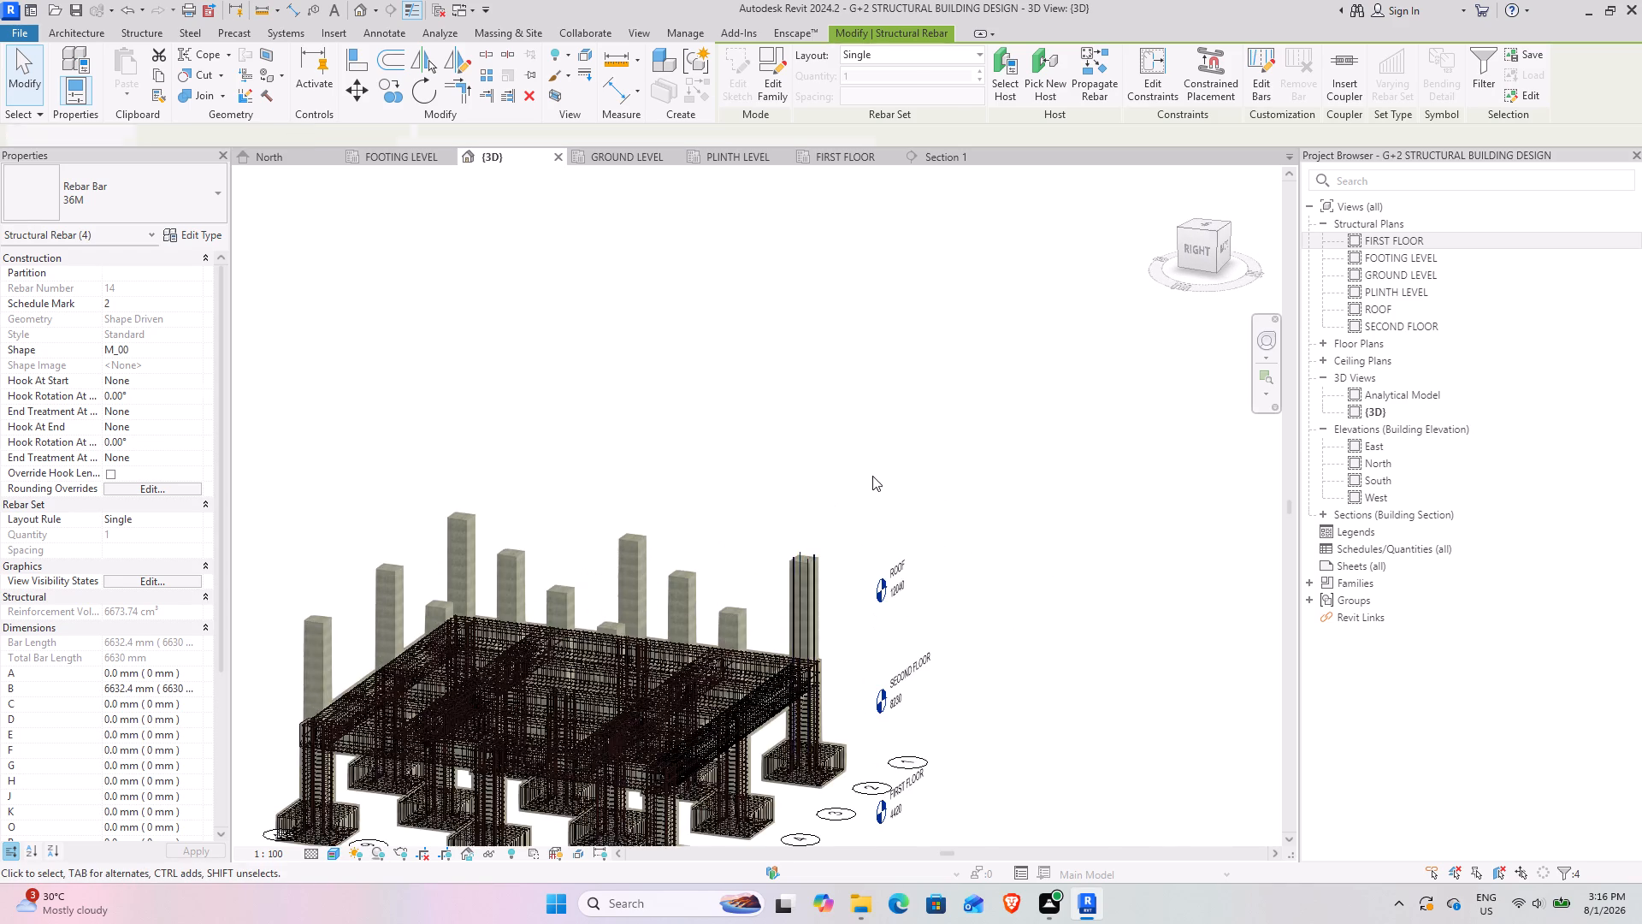
{"action": "middle_click_drag", "start_coordinate": [878, 552], "coordinate": [723, 542], "text": "shift"}
{"action": "scroll", "coordinate": [812, 560], "scroll_direction": "up", "scroll_amount": 7}
{"action": "scroll", "coordinate": [811, 597], "scroll_direction": "up", "scroll_amount": 1, "text": "shift"}
{"action": "middle_click_drag", "start_coordinate": [802, 597], "coordinate": [775, 569], "text": "shift"}
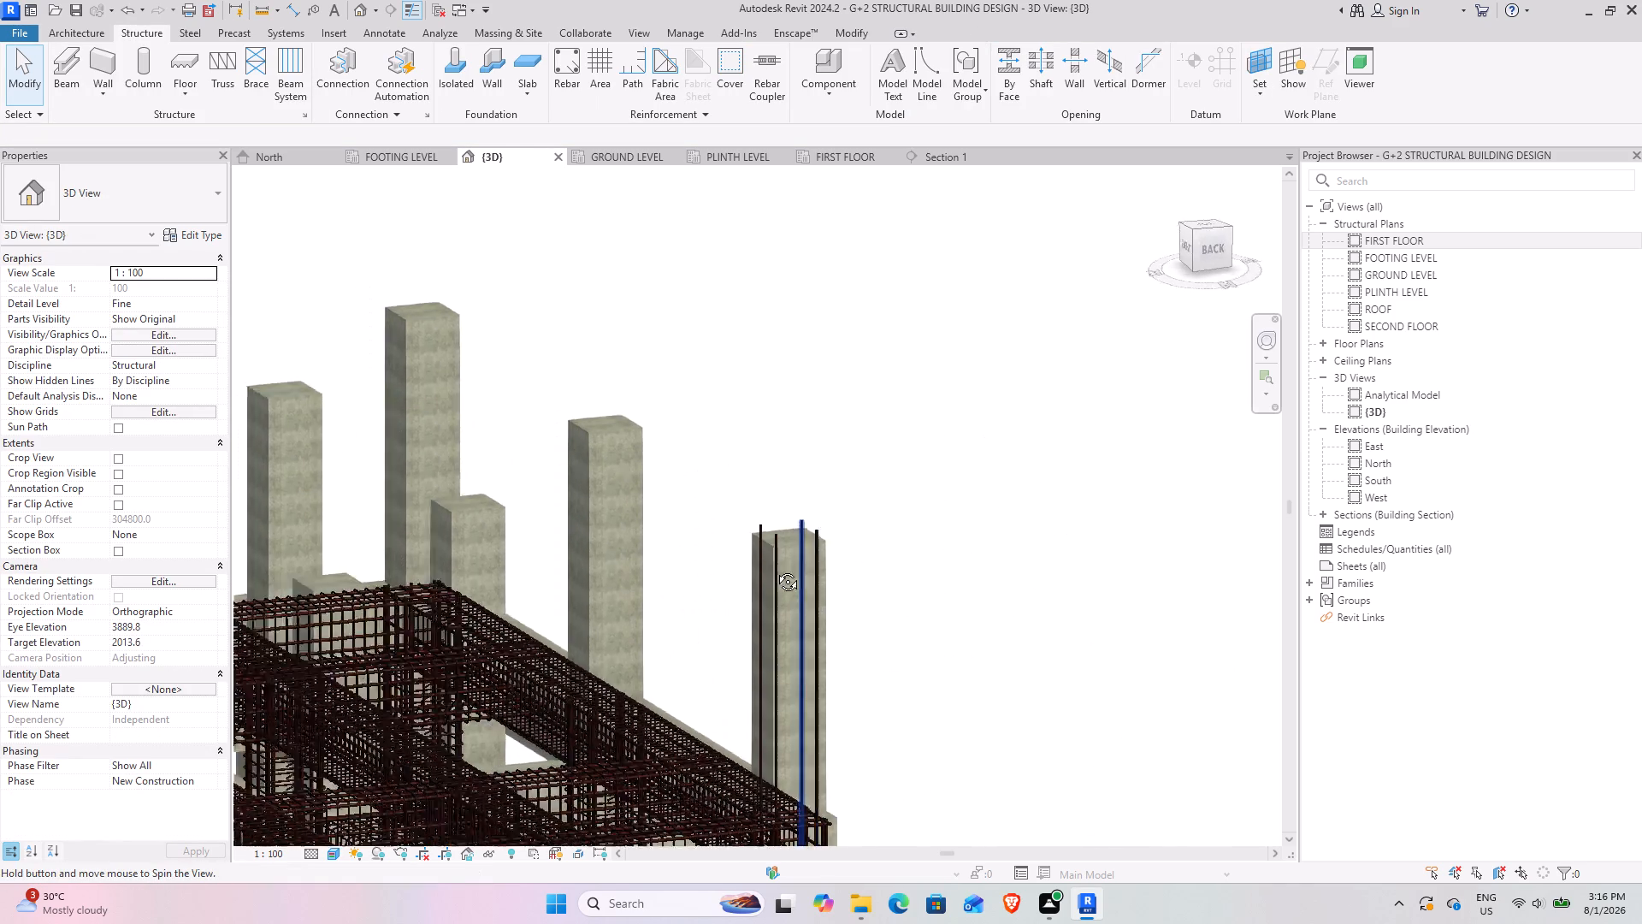
{"action": "middle_click_drag", "start_coordinate": [775, 569], "coordinate": [664, 540], "text": "shift"}
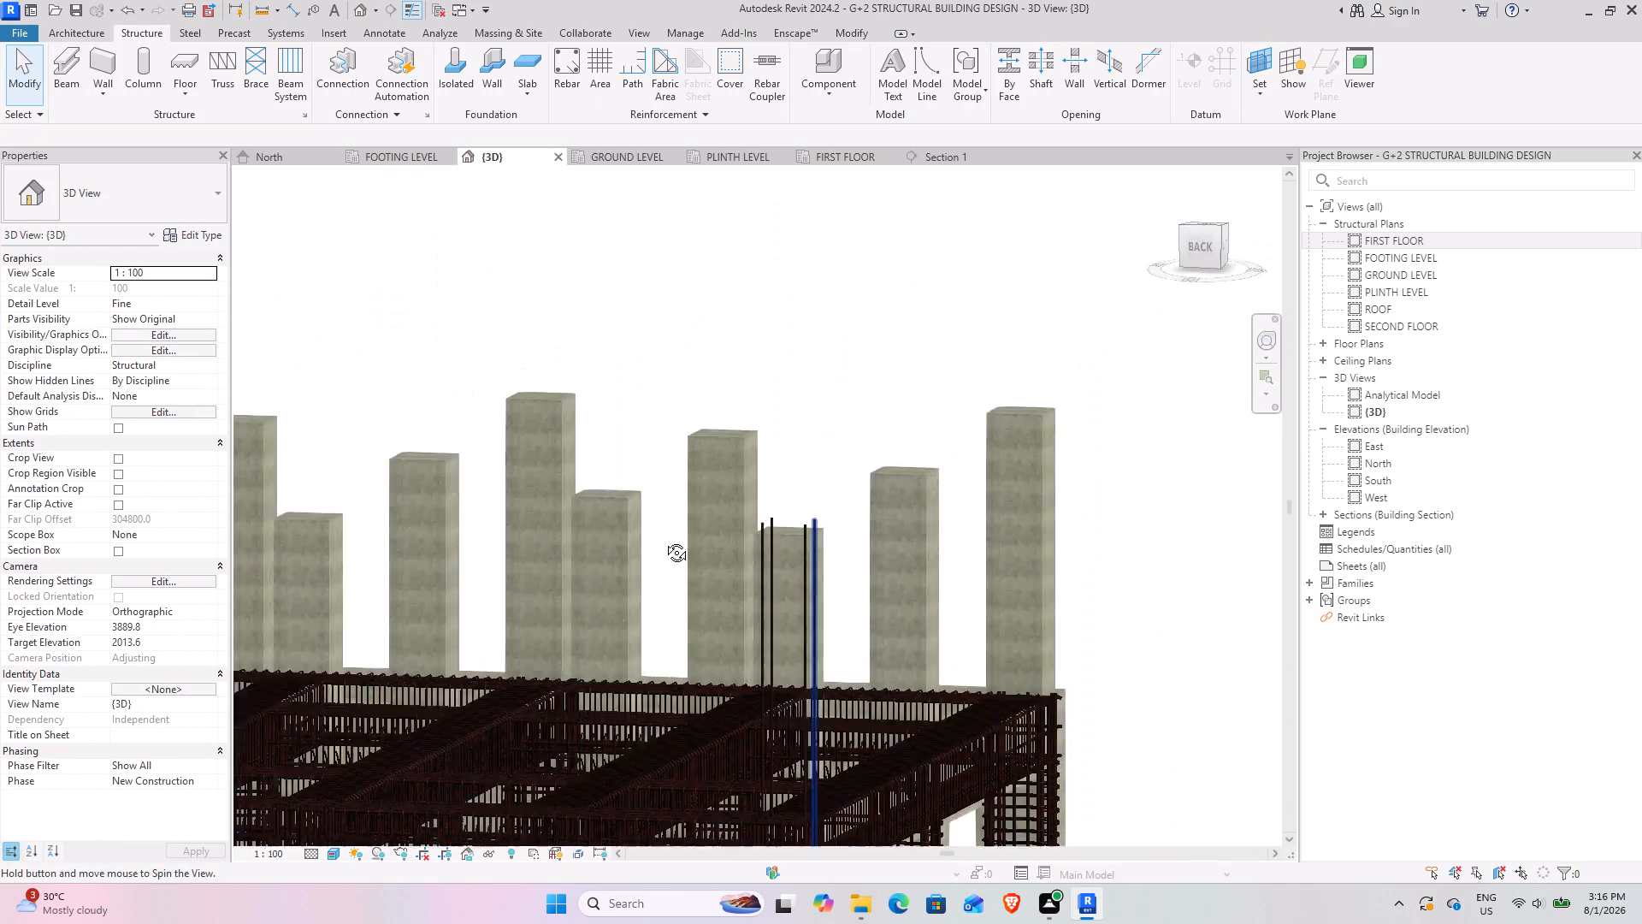
{"action": "middle_click_drag", "start_coordinate": [664, 540], "coordinate": [838, 531], "text": "shift"}
{"action": "middle_click_drag", "start_coordinate": [905, 640], "coordinate": [858, 484]}
{"action": "scroll", "coordinate": [753, 533], "scroll_direction": "up", "scroll_amount": 3}
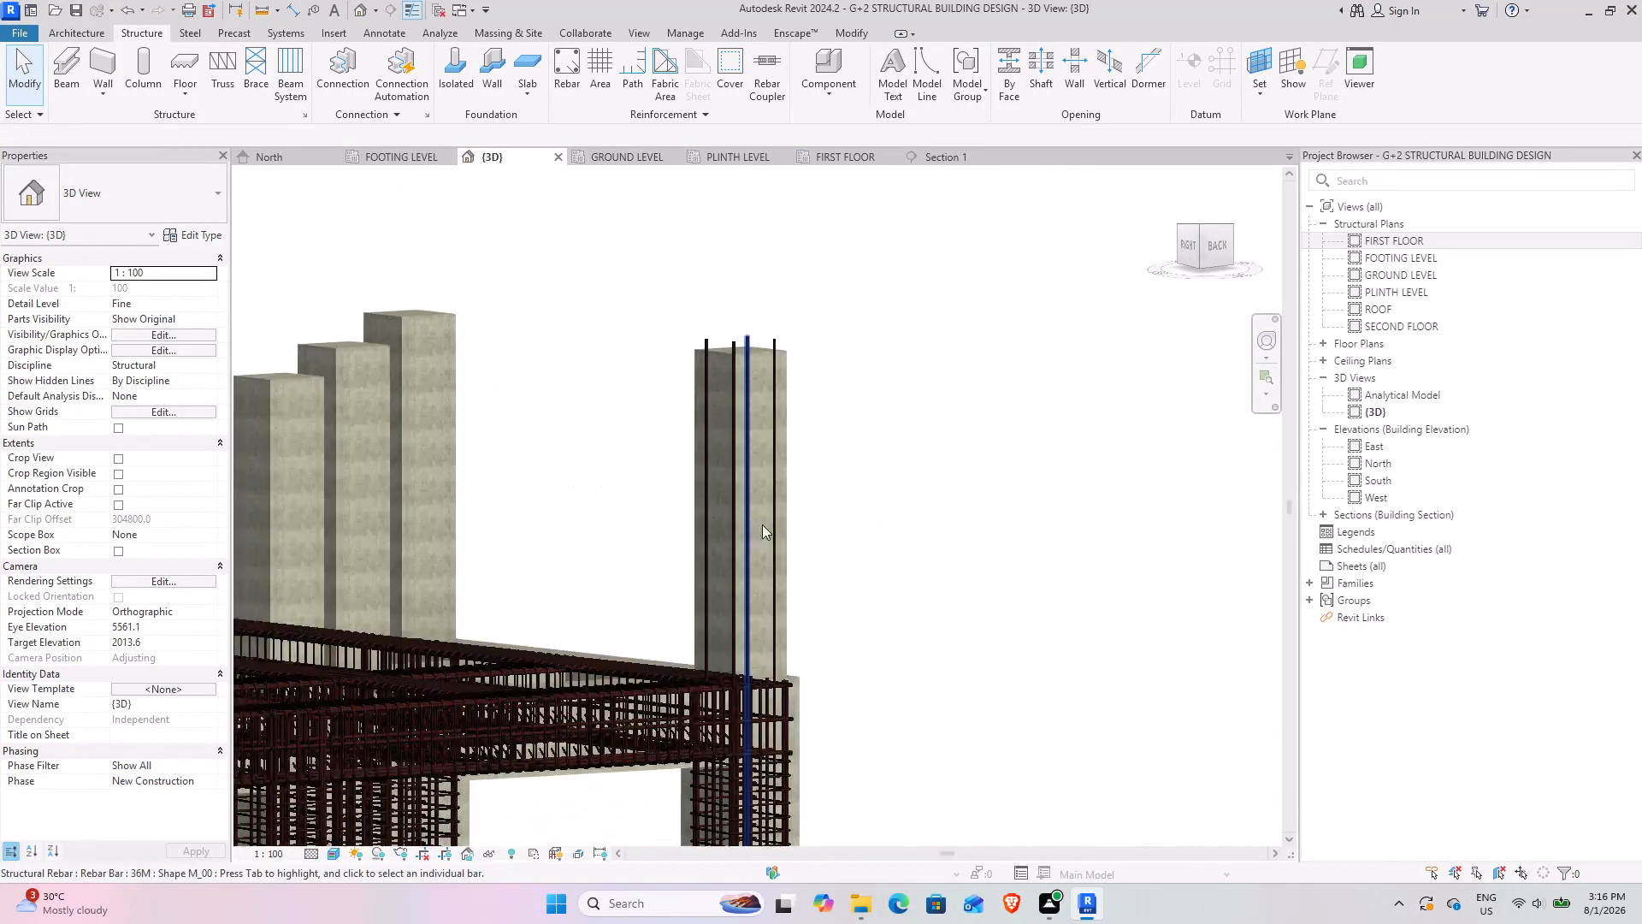
{"action": "middle_click_drag", "start_coordinate": [987, 618], "coordinate": [851, 423], "text": "shift"}
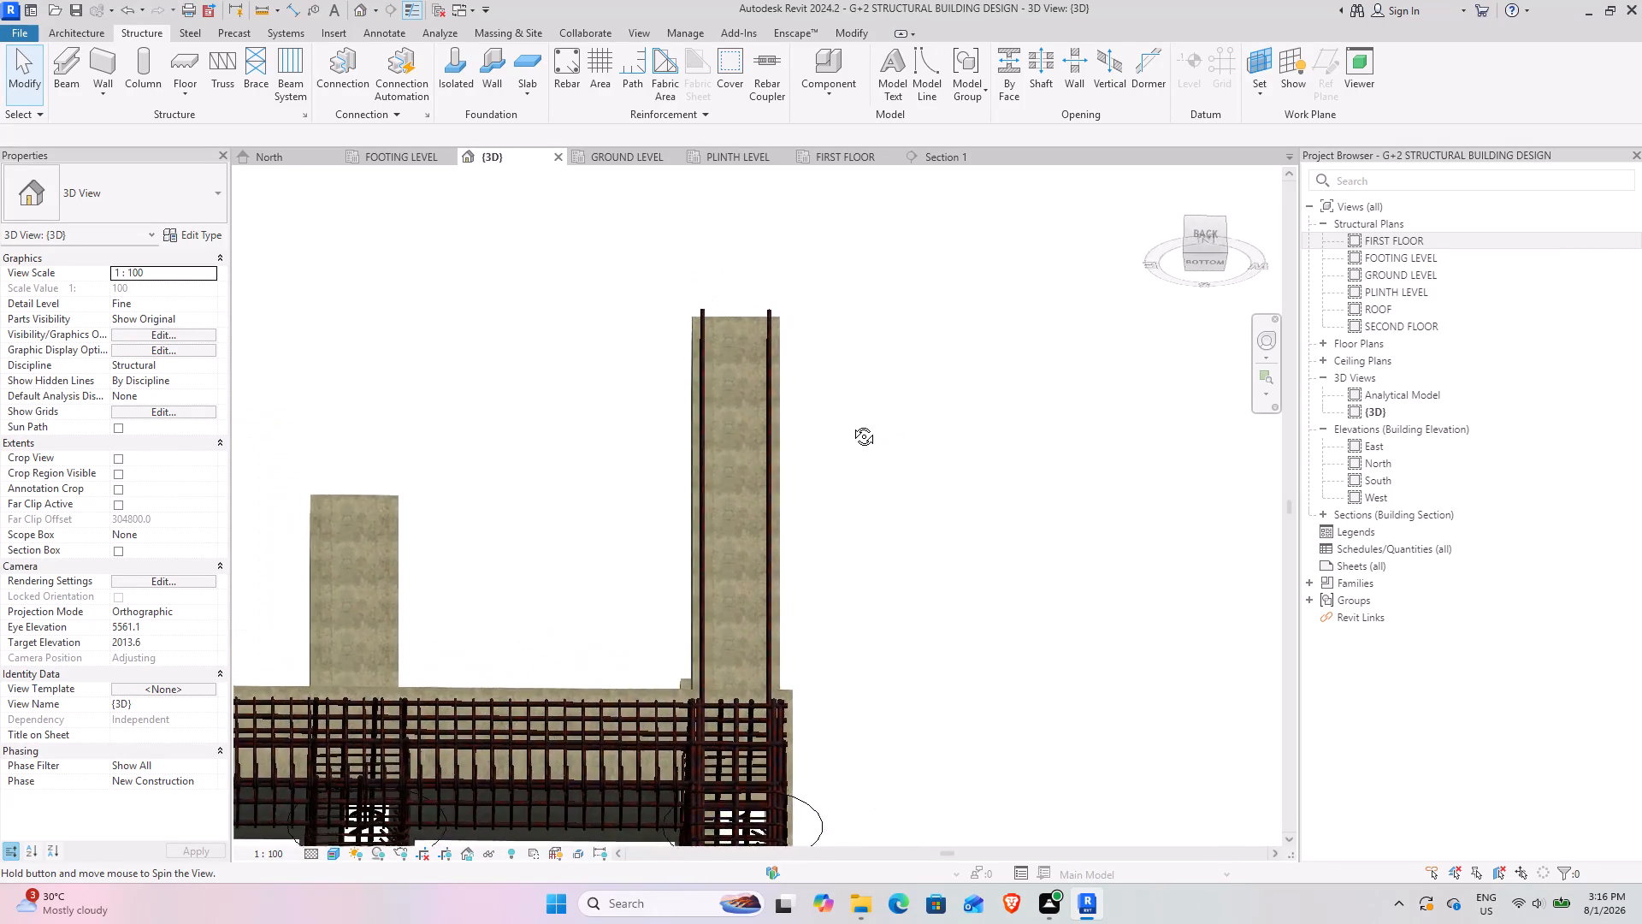
{"action": "middle_click_drag", "start_coordinate": [851, 423], "coordinate": [947, 370], "text": "shift"}
{"action": "scroll", "coordinate": [805, 748], "scroll_direction": "up", "scroll_amount": 3}
{"action": "middle_click_drag", "start_coordinate": [807, 731], "coordinate": [848, 625]}
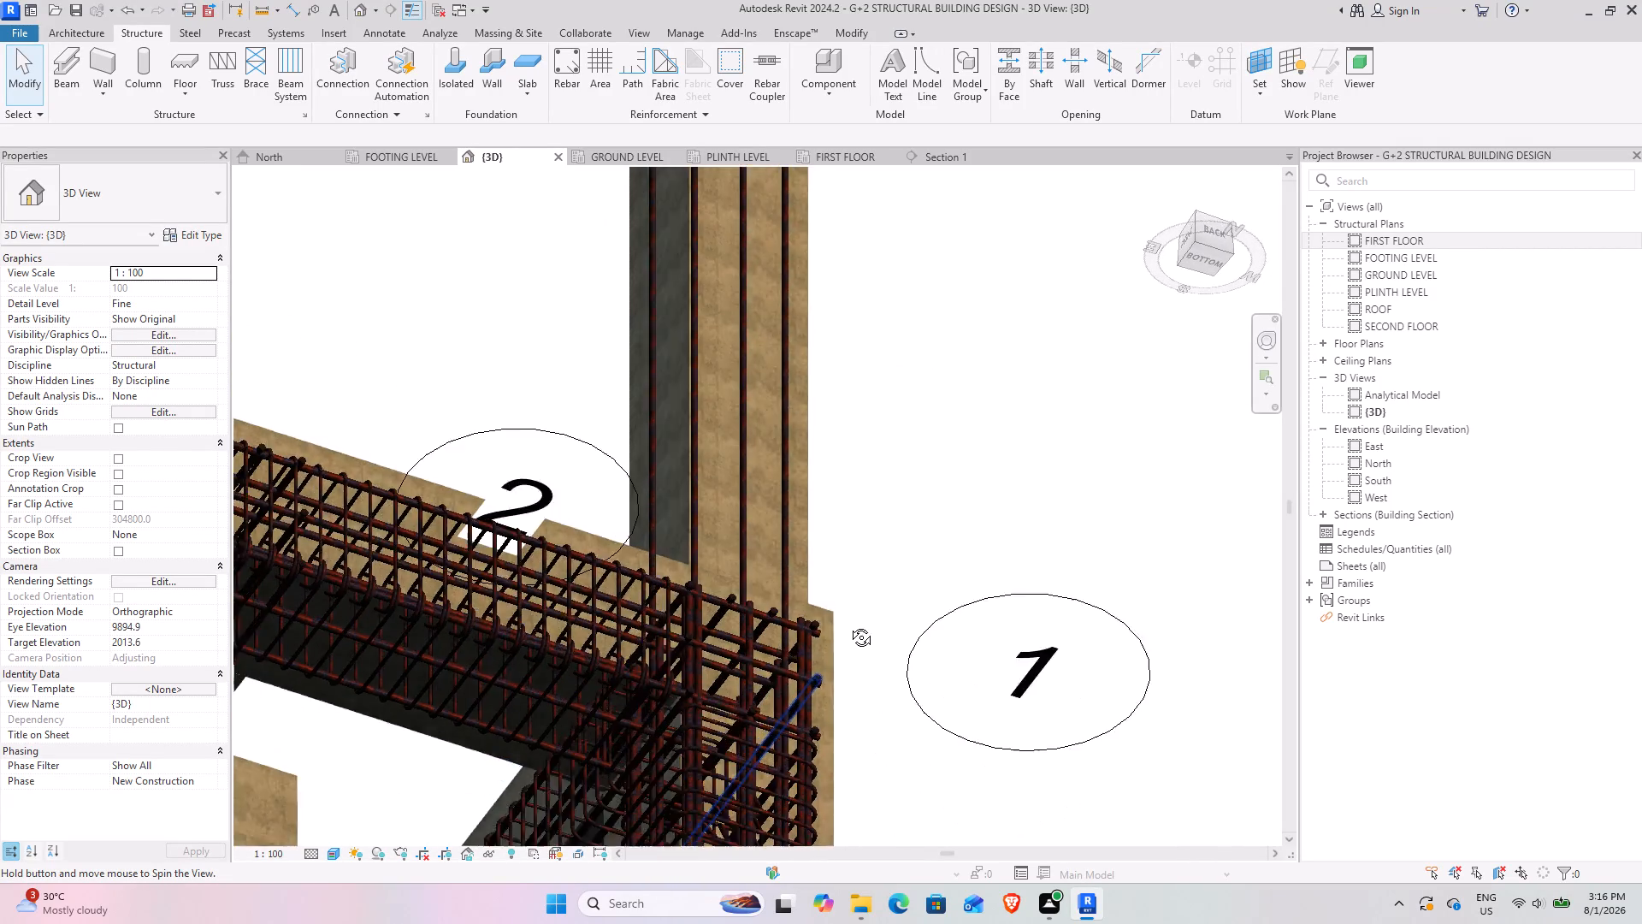
{"action": "middle_click_drag", "start_coordinate": [848, 625], "coordinate": [747, 785]}
{"action": "scroll", "coordinate": [838, 613], "scroll_direction": "down", "scroll_amount": 3}
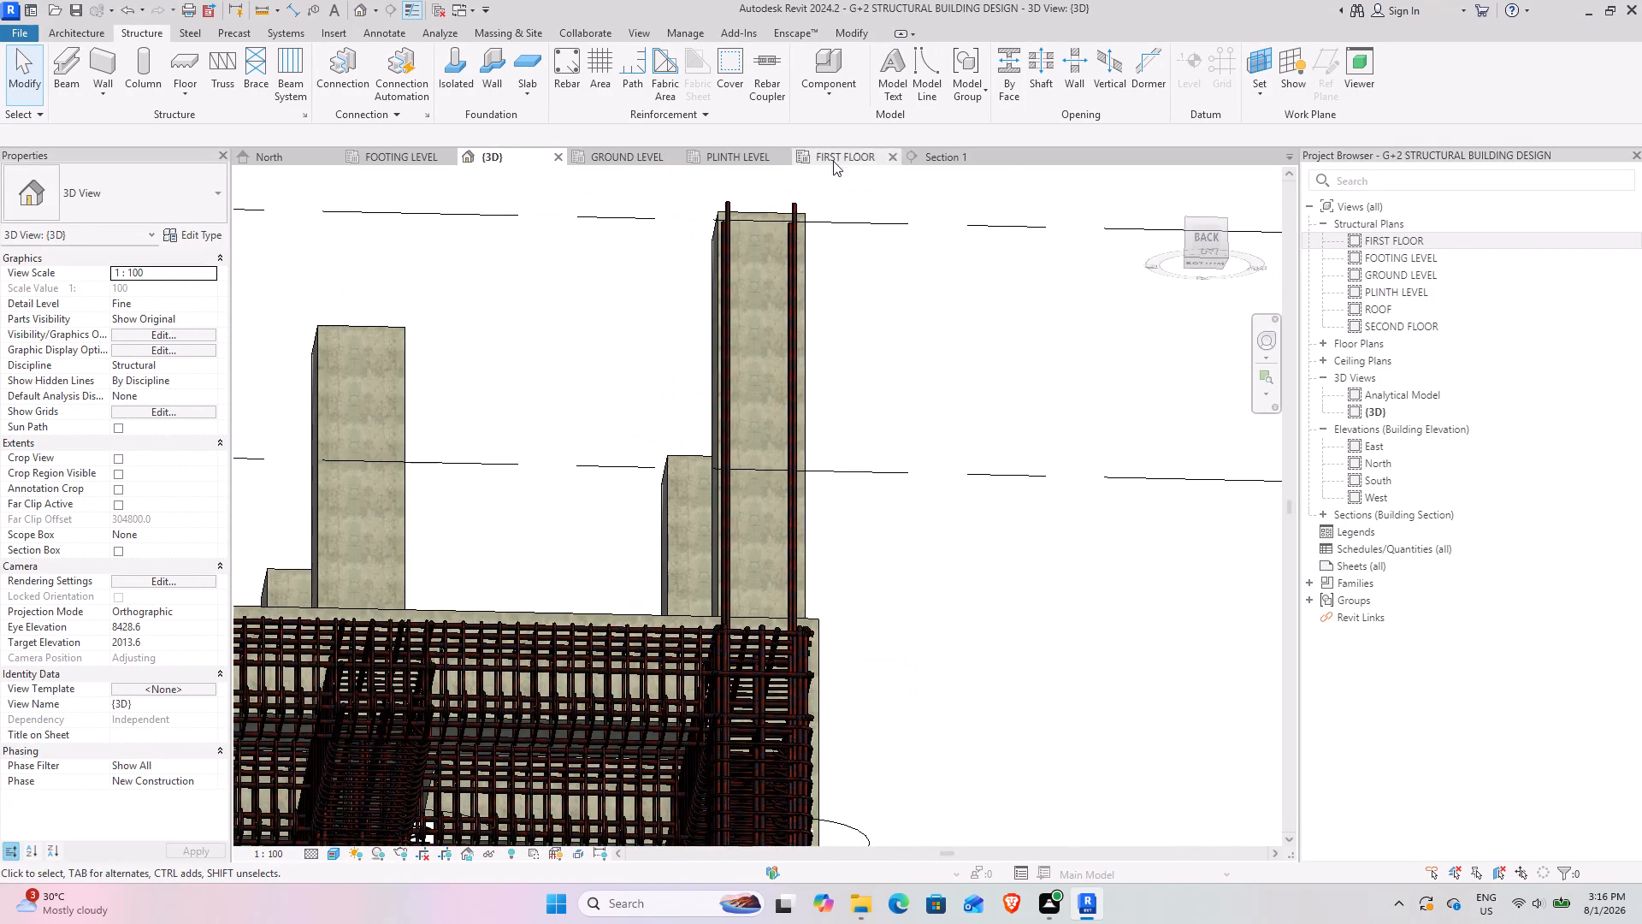
In Section 1, set the column's 22M M_T1 tie set to show unobscured in the {3D} view.
{"action": "left_click", "coordinate": [926, 157]}
{"action": "middle_click_drag", "start_coordinate": [648, 620], "coordinate": [736, 515]}
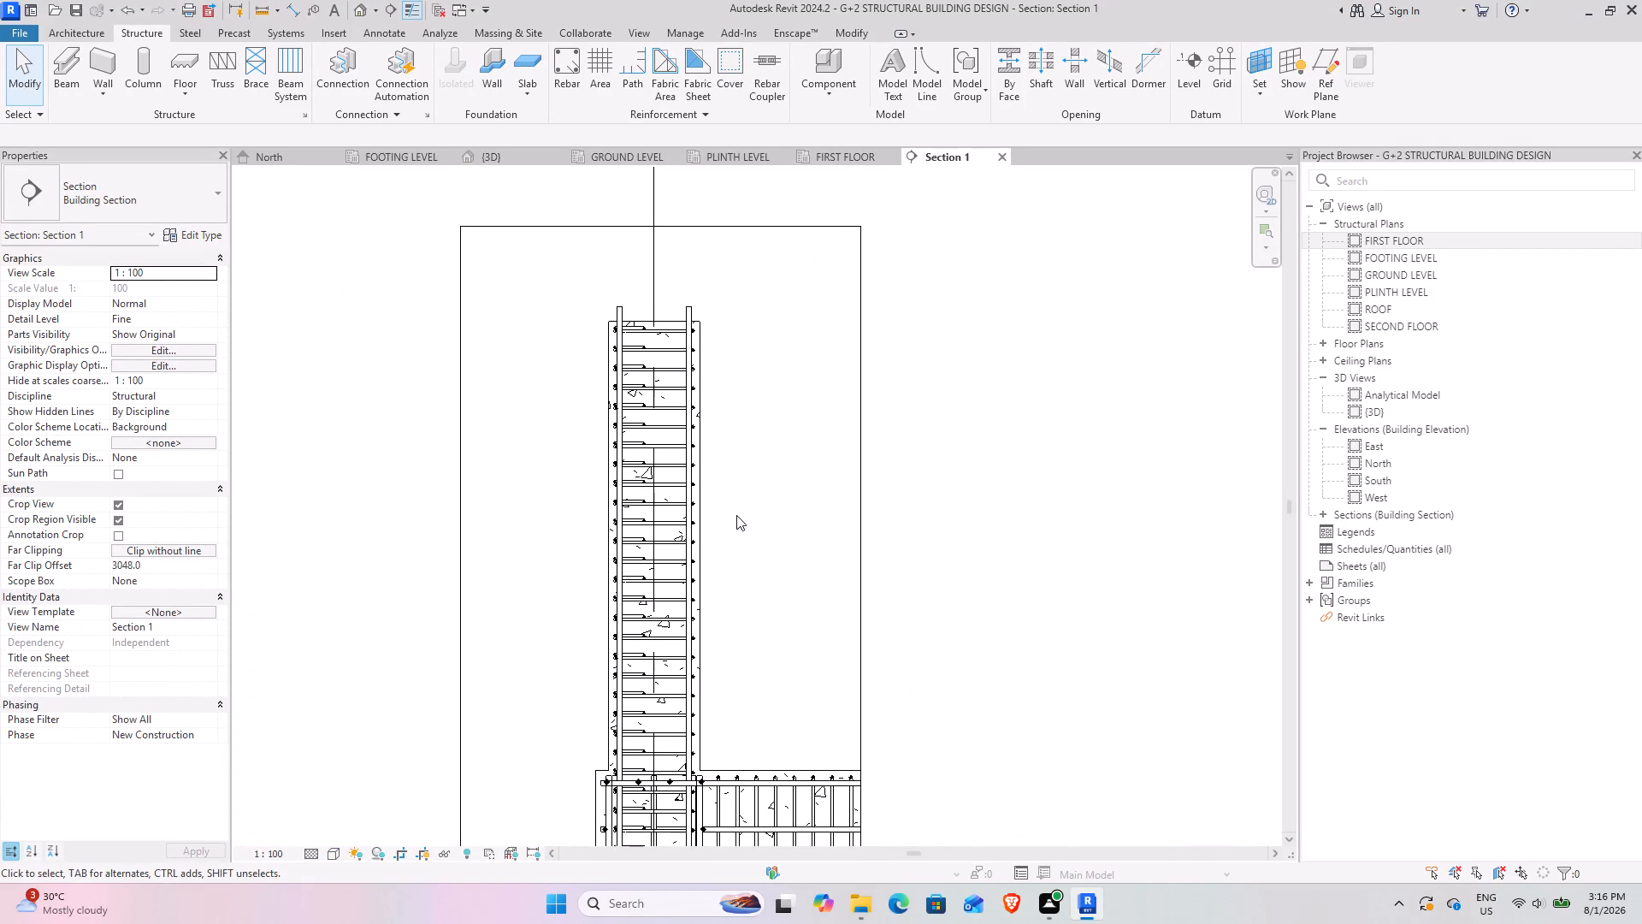
{"action": "scroll", "coordinate": [788, 491], "scroll_direction": "down", "scroll_amount": 2}
{"action": "middle_click_drag", "start_coordinate": [708, 525], "coordinate": [753, 467], "text": "shift"}
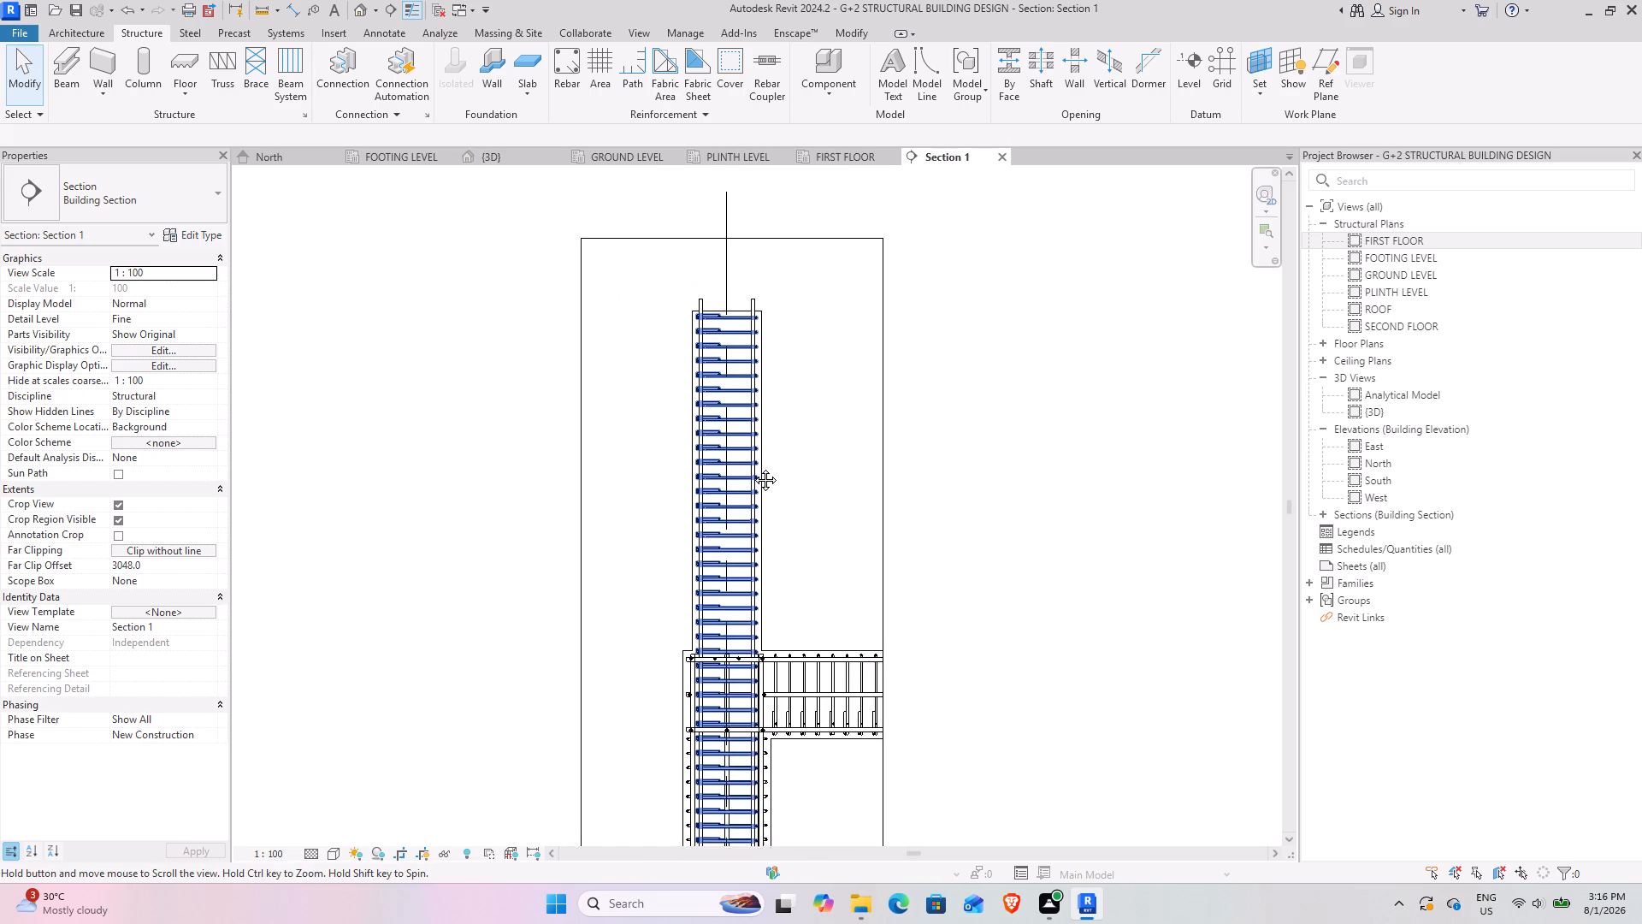
{"action": "middle_click_drag", "start_coordinate": [753, 467], "coordinate": [723, 509], "text": "shift"}
{"action": "left_click", "coordinate": [717, 495]}
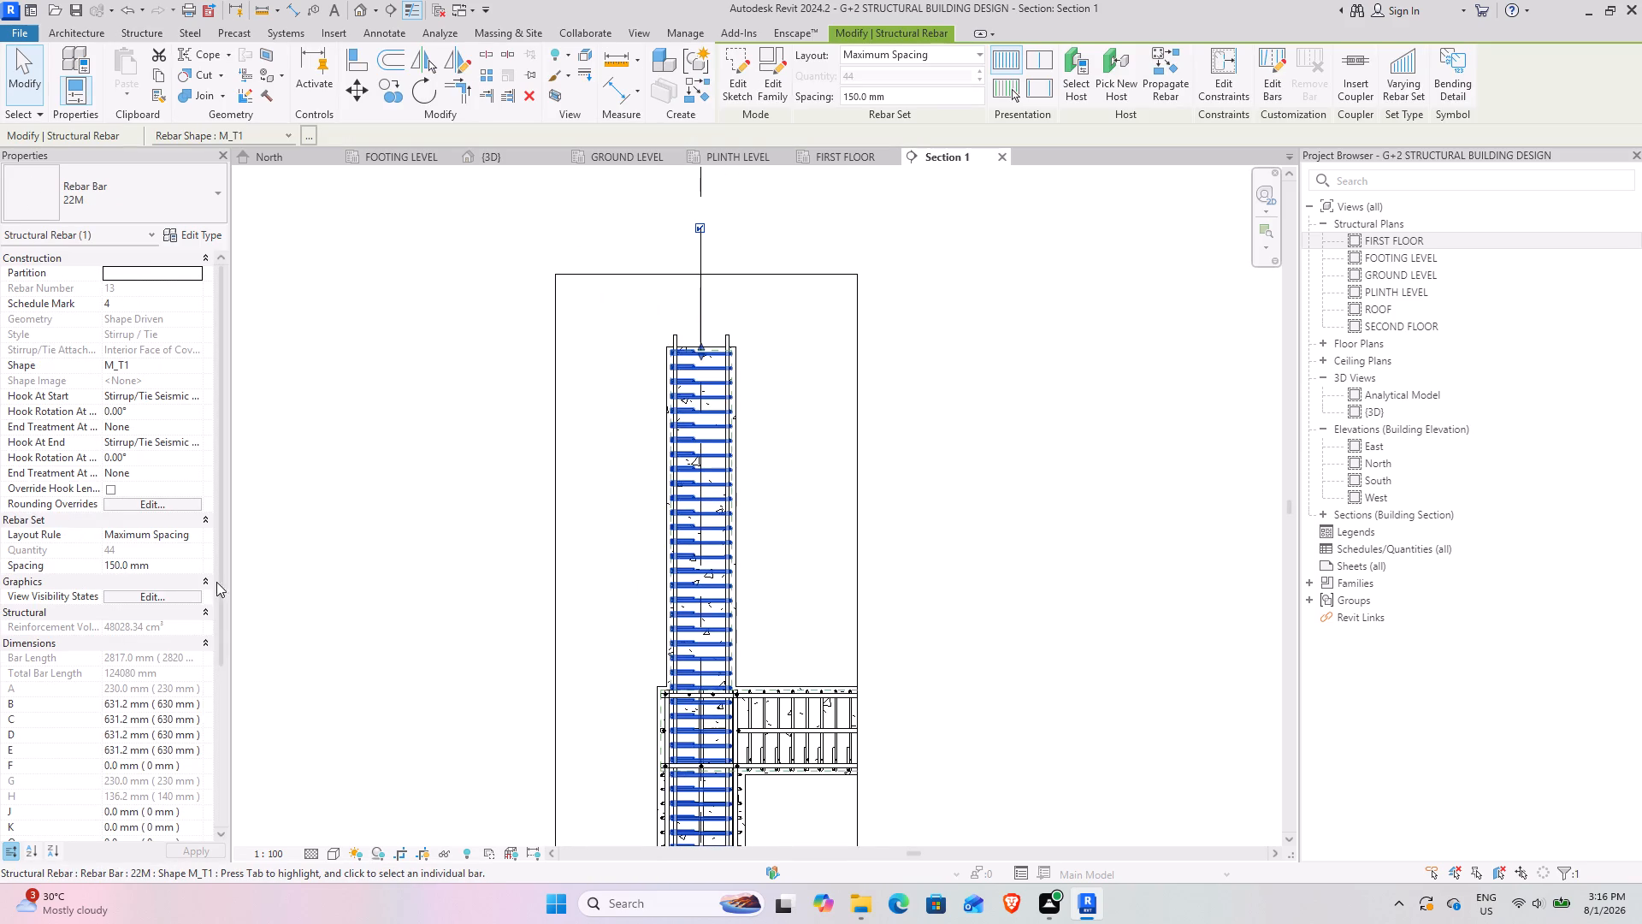
{"action": "left_click", "coordinate": [182, 600]}
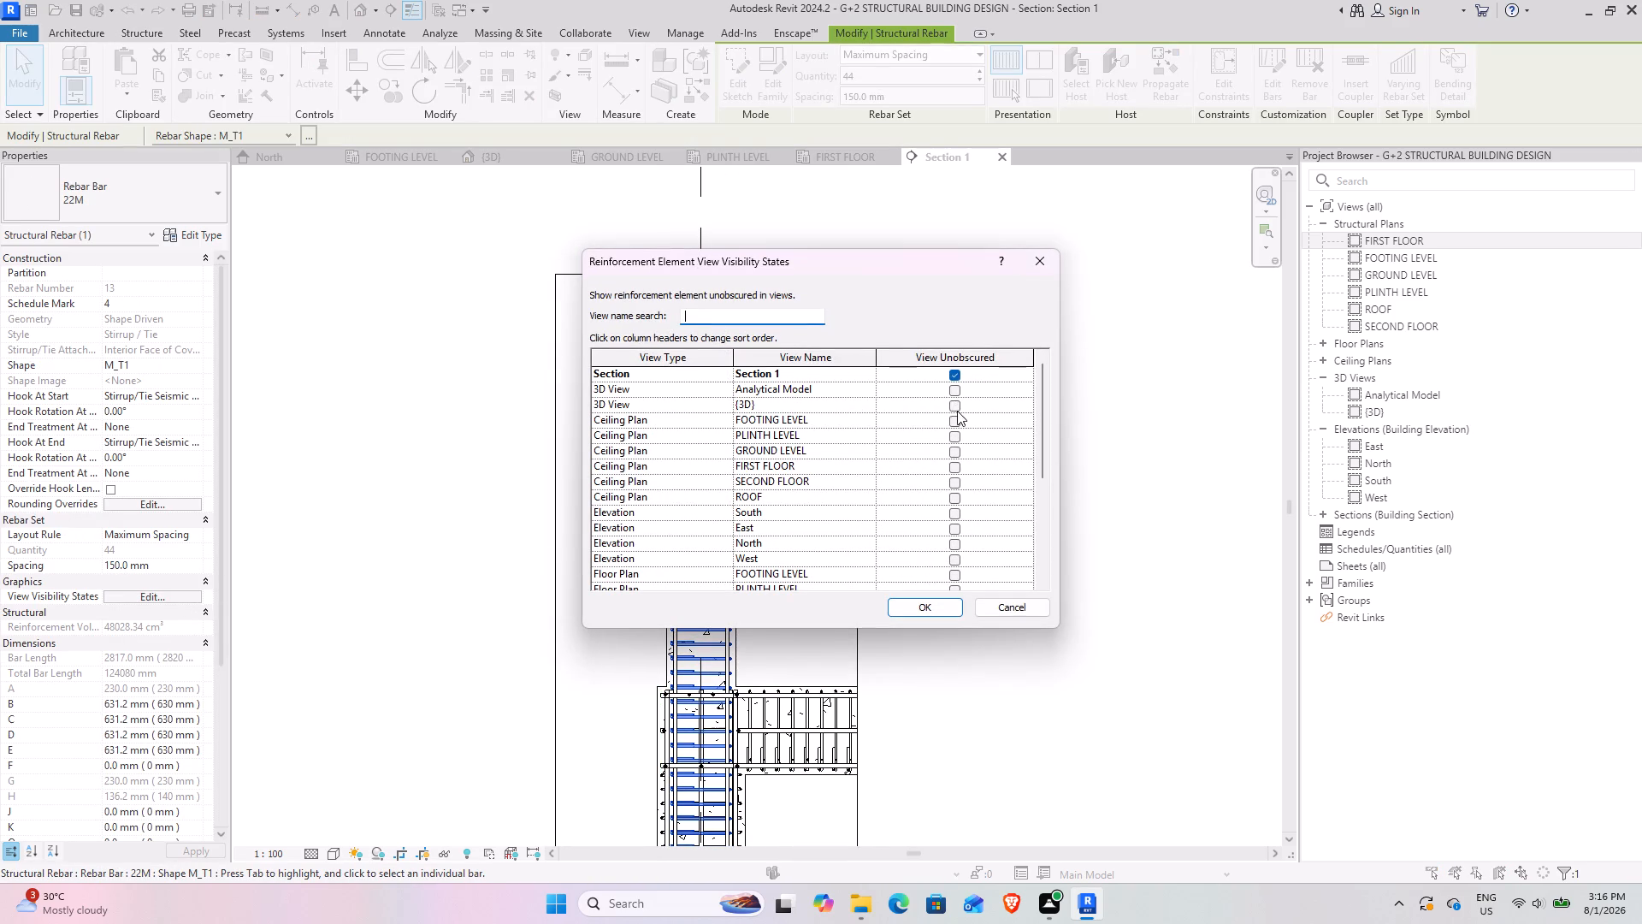
{"action": "left_click", "coordinate": [949, 401]}
{"action": "left_click", "coordinate": [928, 623]}
{"action": "left_click_drag", "start_coordinate": [916, 611], "coordinate": [912, 630]}
{"action": "left_click", "coordinate": [911, 596]}
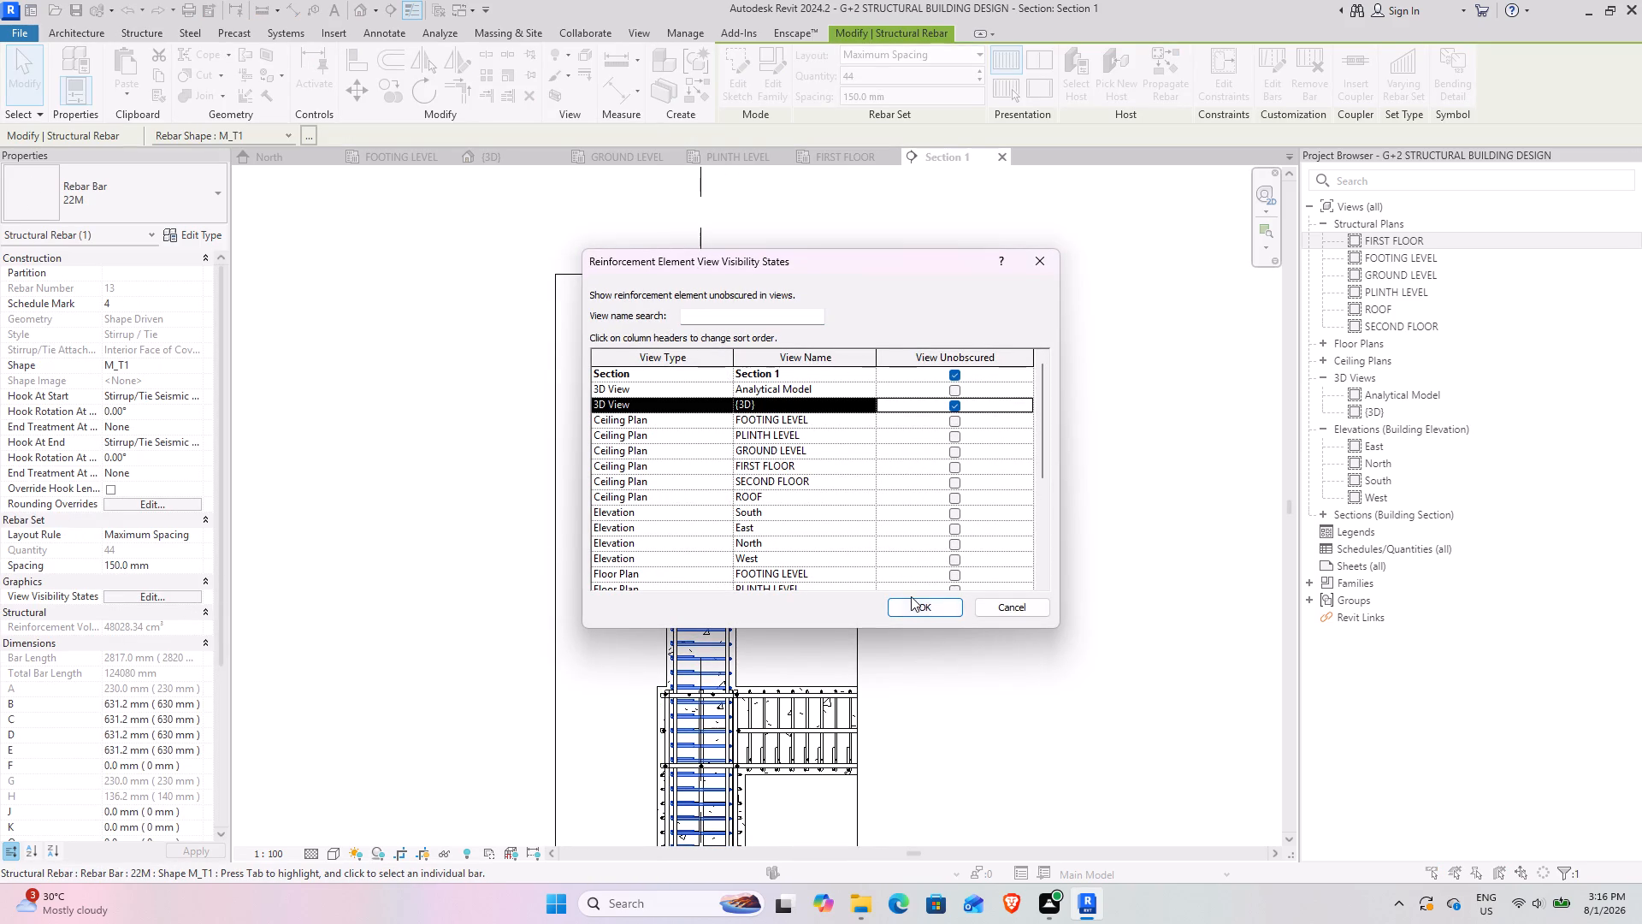
{"action": "left_click", "coordinate": [916, 604]}
Examine the 22M tie set around the vertical bars in the {3D} view, from the column top down to the footing.
{"action": "left_click", "coordinate": [540, 157]}
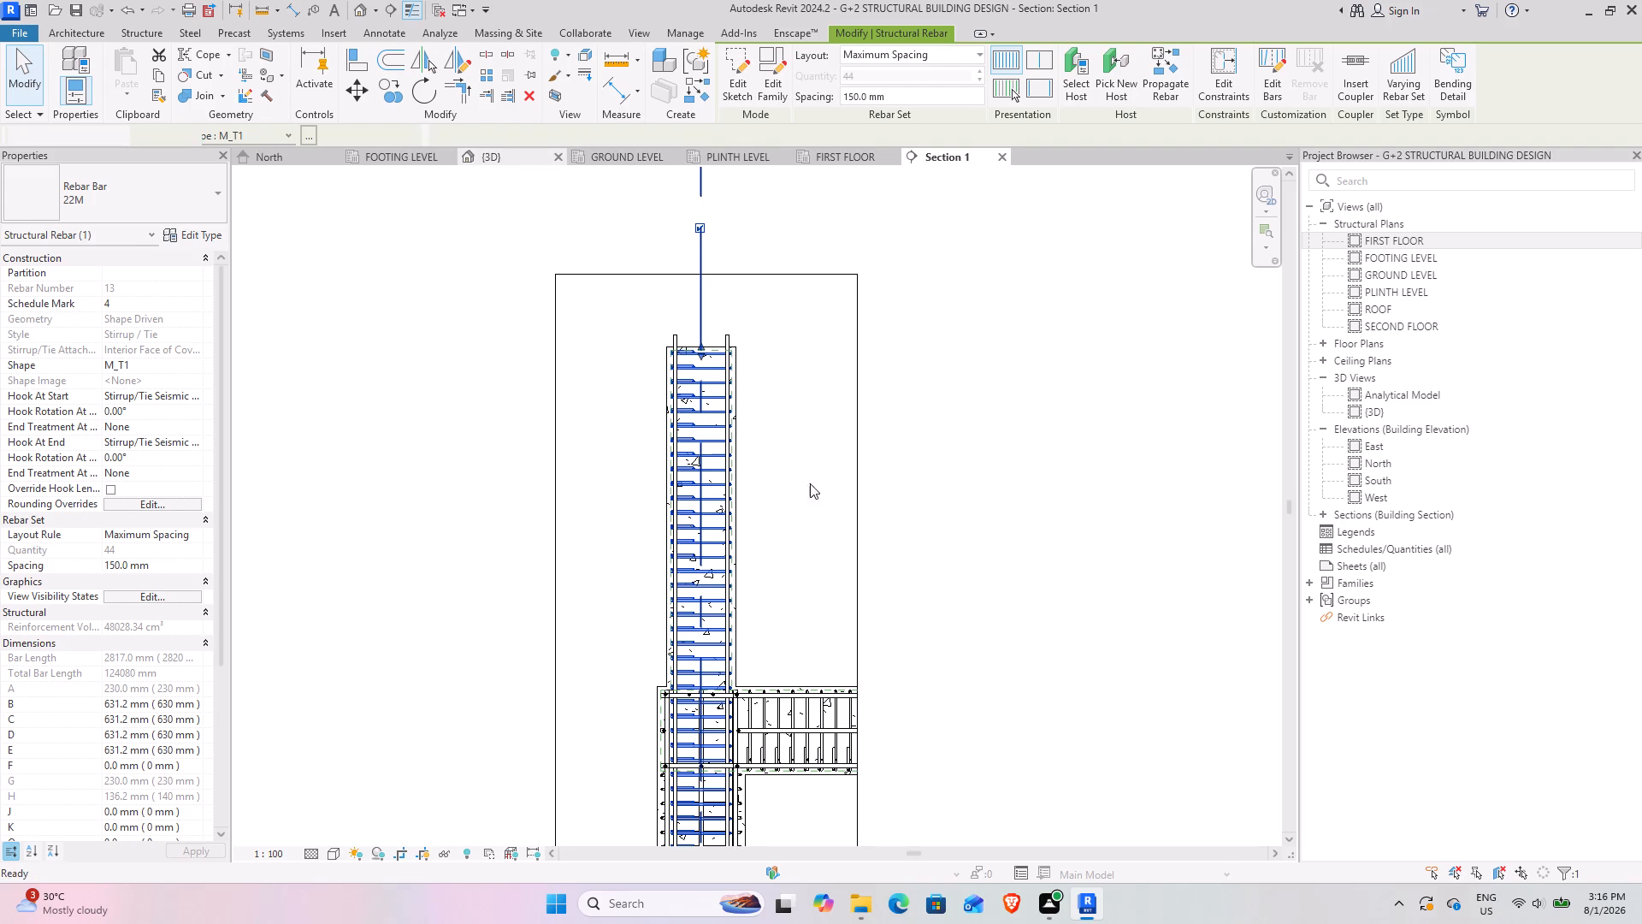
{"action": "scroll", "coordinate": [883, 568], "scroll_direction": "down", "scroll_amount": 3}
{"action": "middle_click_drag", "start_coordinate": [860, 564], "coordinate": [682, 728], "text": "shift"}
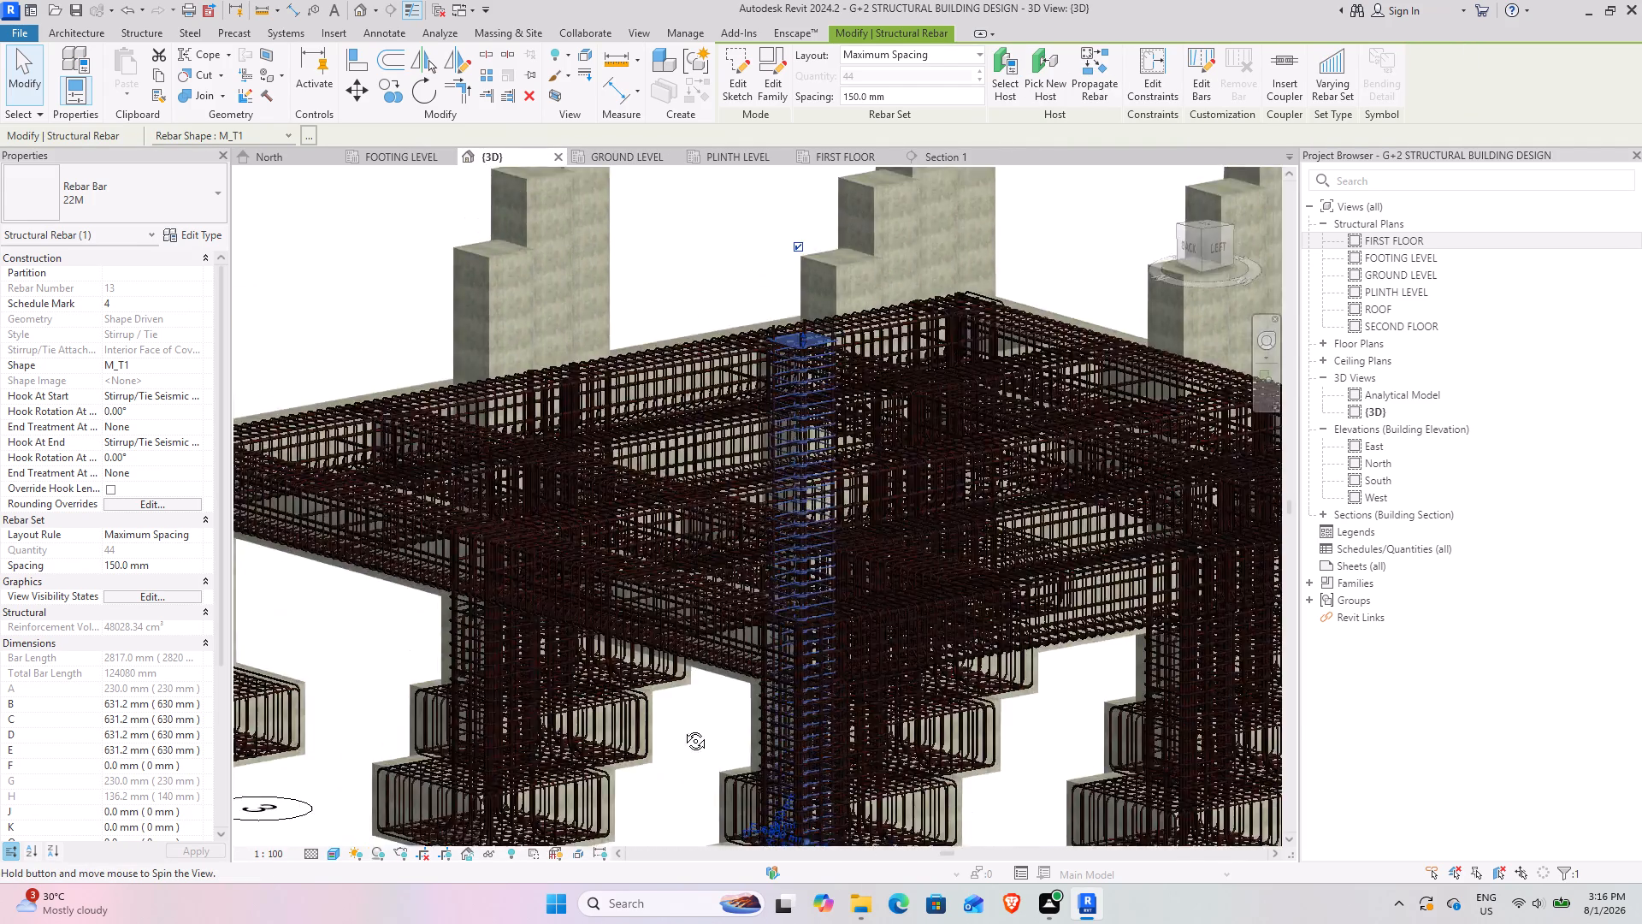
{"action": "middle_click_drag", "start_coordinate": [682, 728], "coordinate": [718, 624], "text": "shift"}
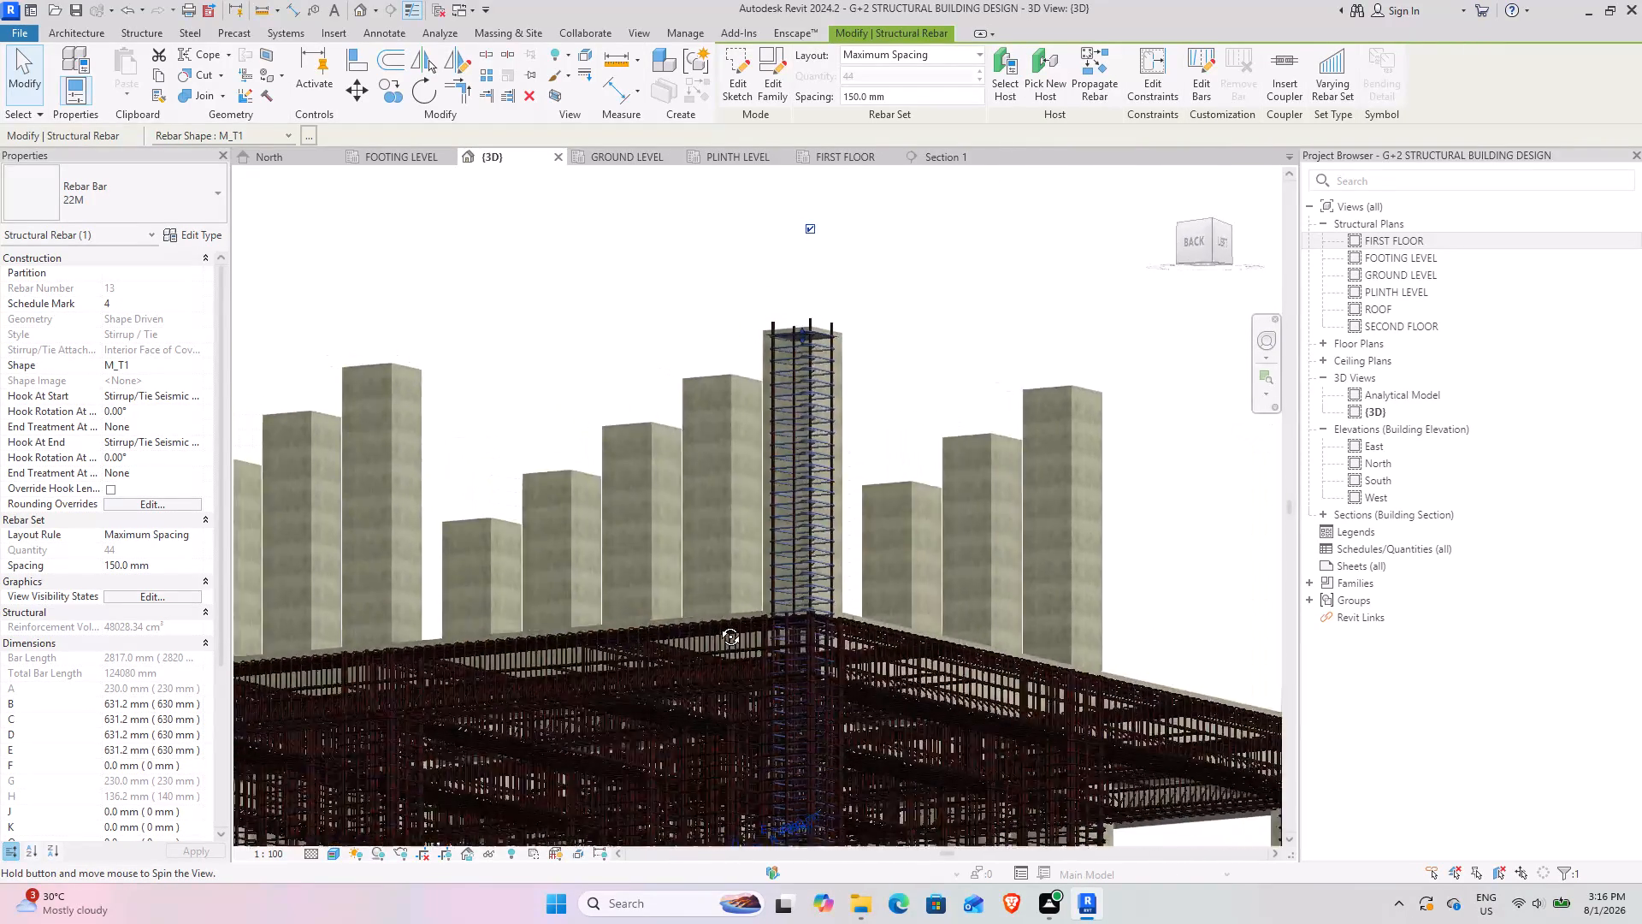
{"action": "middle_click_drag", "start_coordinate": [718, 624], "coordinate": [704, 623], "text": "shift"}
{"action": "middle_click_drag", "start_coordinate": [785, 646], "coordinate": [817, 395]}
In Section 1, compare the 25M tie set below the beam with the full-height 22M column tie set.
{"action": "left_click", "coordinate": [959, 151]}
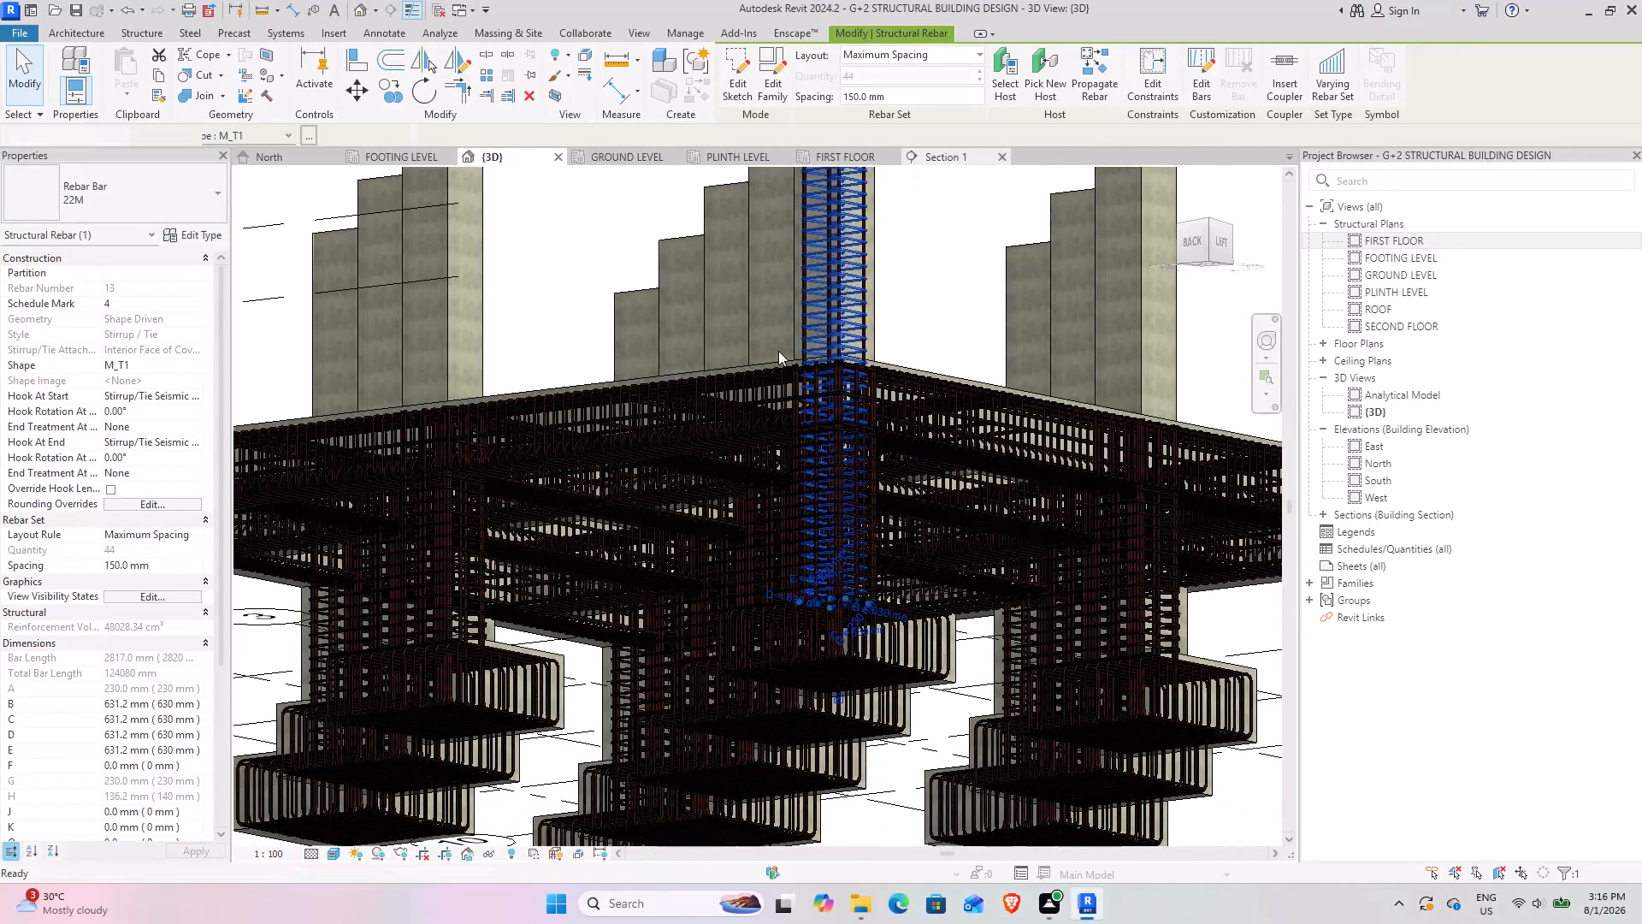
{"action": "middle_click_drag", "start_coordinate": [735, 708], "coordinate": [765, 486]}
{"action": "left_click", "coordinate": [985, 666]}
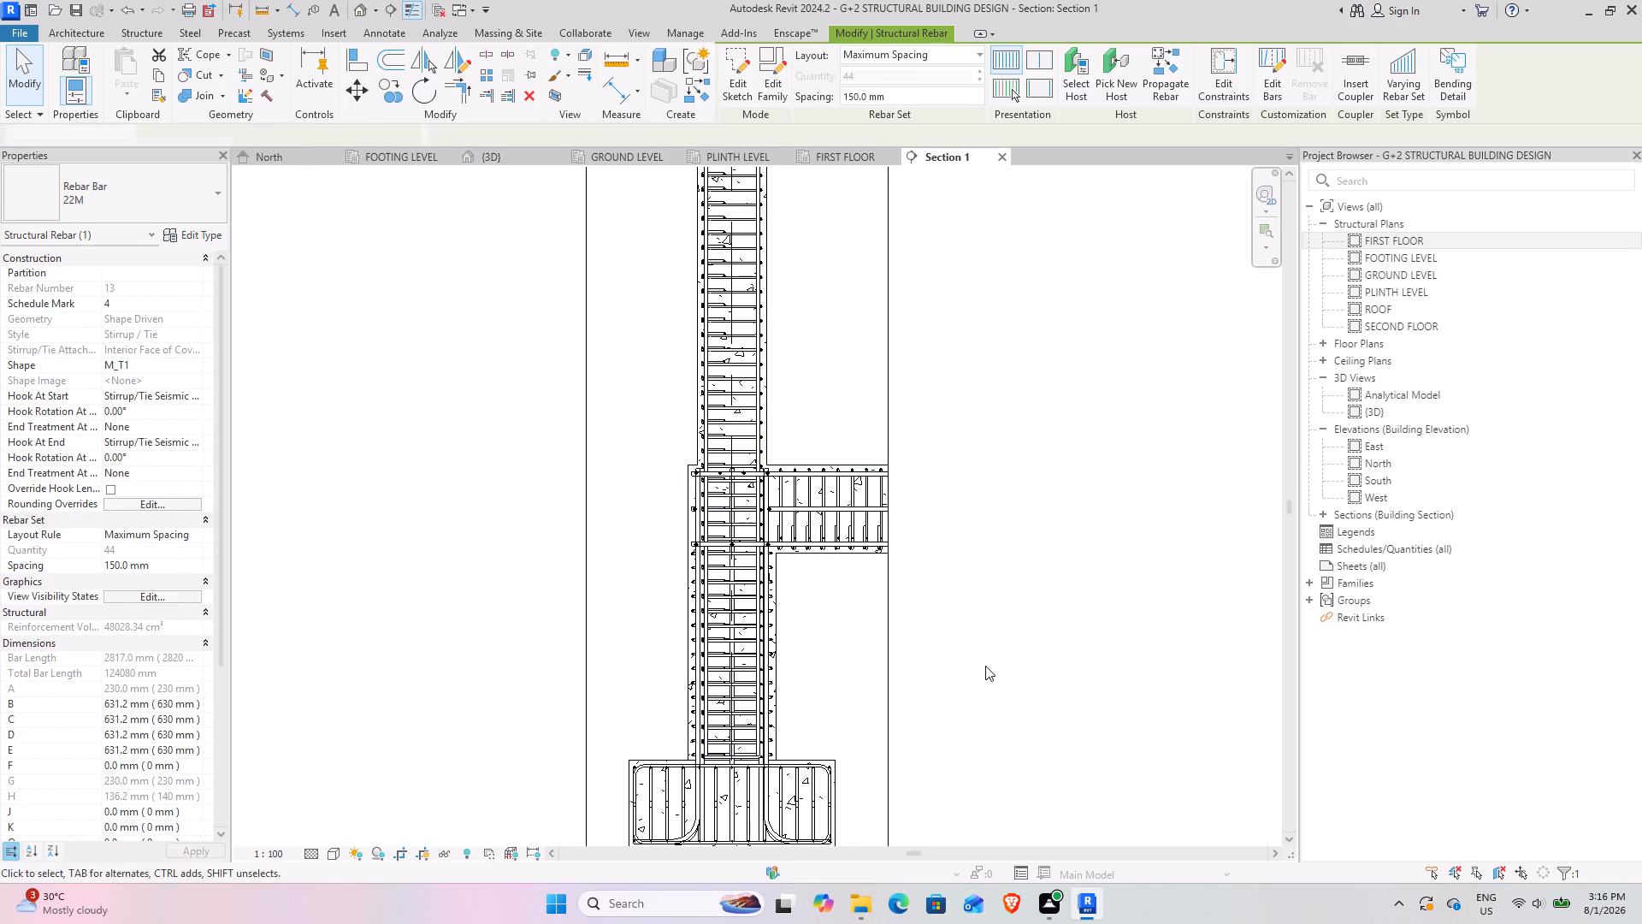
{"action": "scroll", "coordinate": [708, 616], "scroll_direction": "up", "scroll_amount": 8}
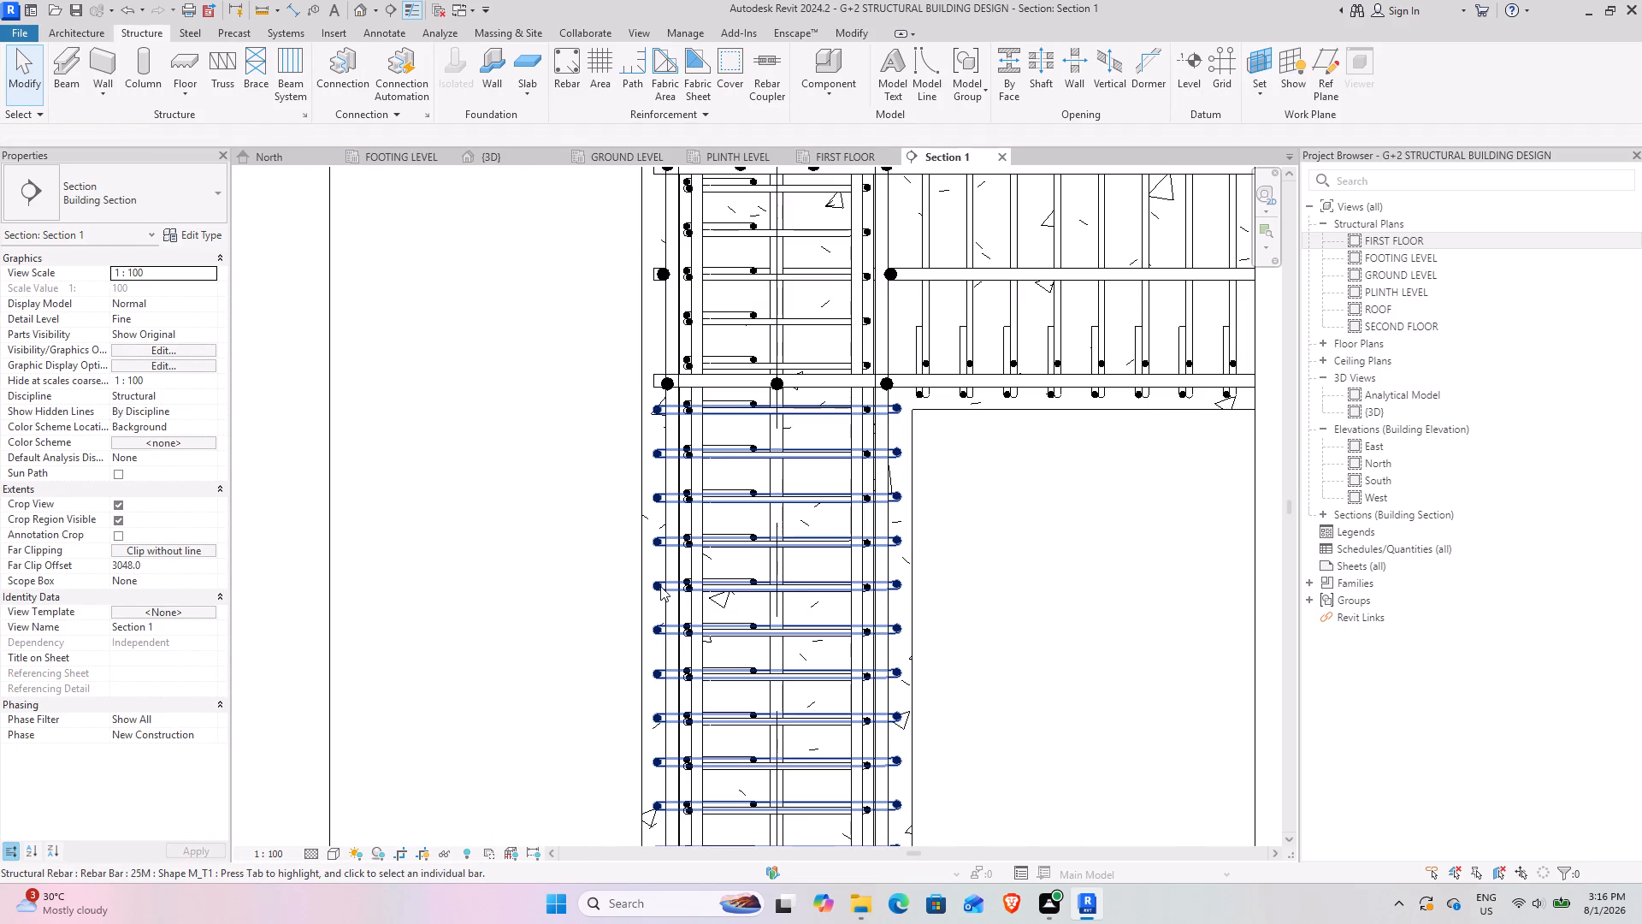
{"action": "left_click", "coordinate": [653, 576]}
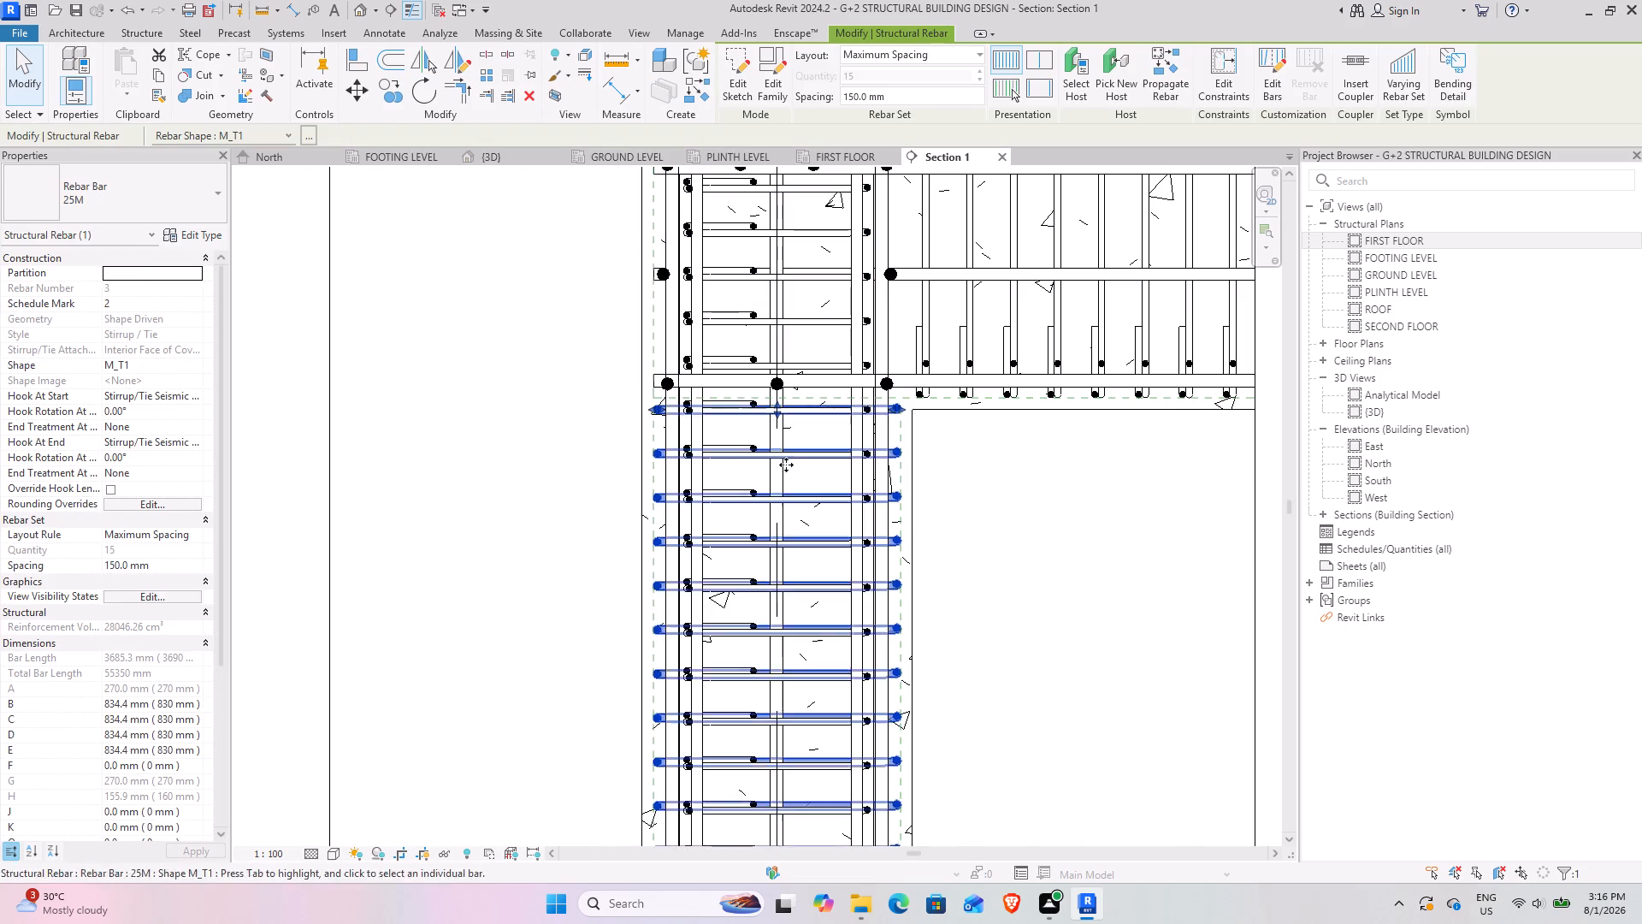
{"action": "left_click", "coordinate": [801, 323]}
{"action": "scroll", "coordinate": [817, 489], "scroll_direction": "down", "scroll_amount": 2}
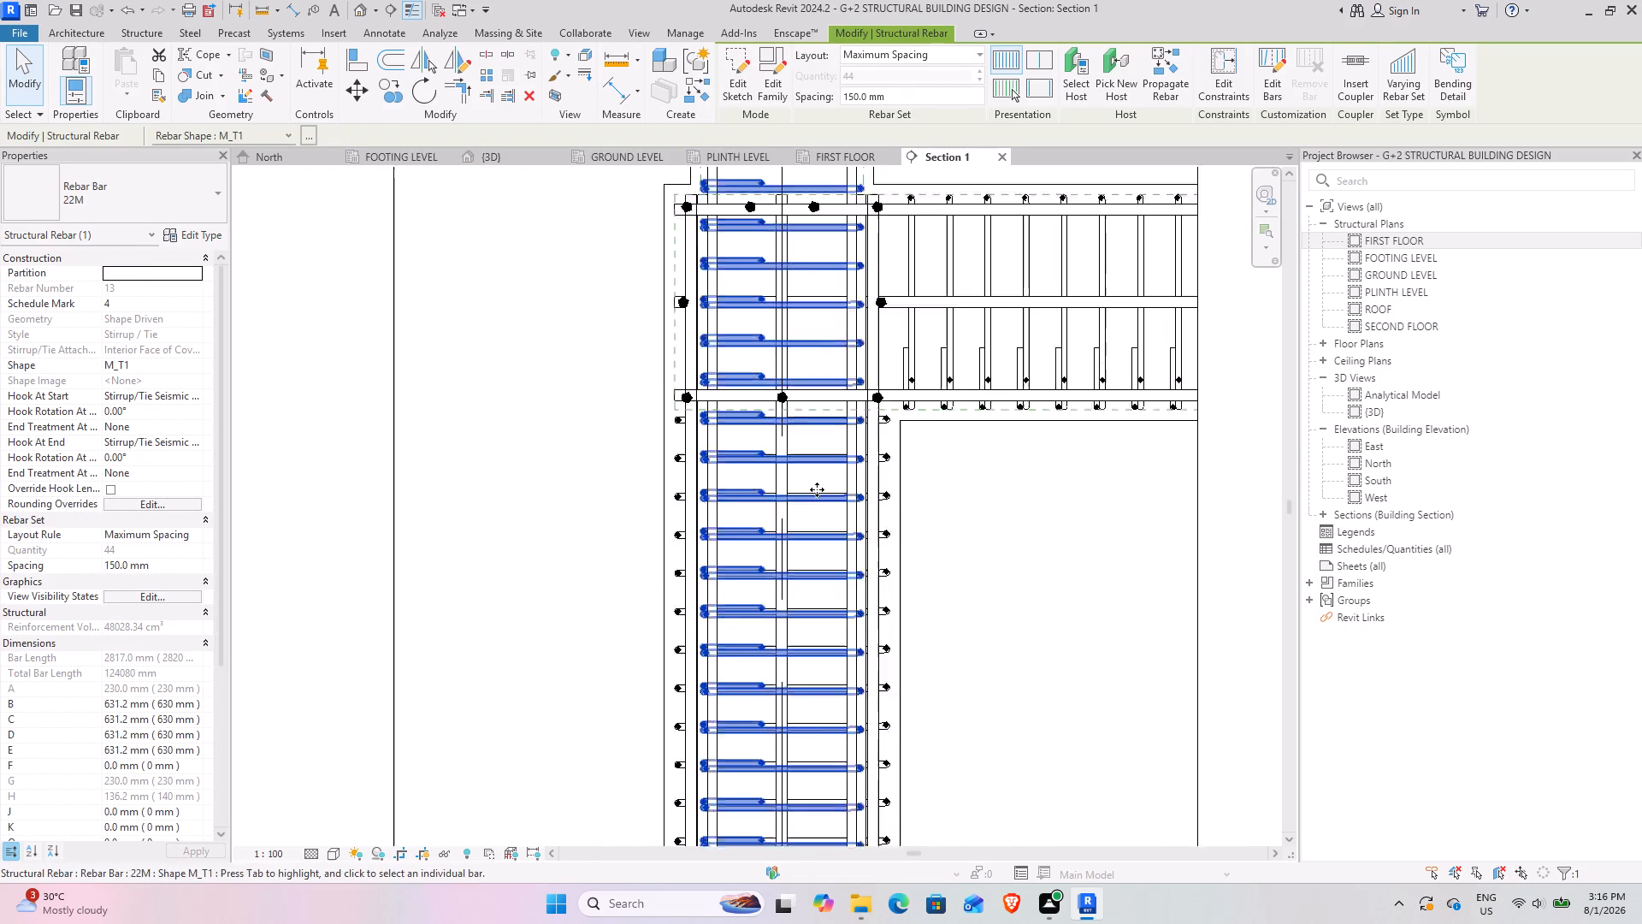
{"action": "scroll", "coordinate": [817, 489], "scroll_direction": "down", "scroll_amount": 5}
{"action": "middle_click_drag", "start_coordinate": [961, 492], "coordinate": [728, 710]}
{"action": "left_click", "coordinate": [1184, 542]}
{"action": "scroll", "coordinate": [630, 504], "scroll_direction": "down", "scroll_amount": 4}
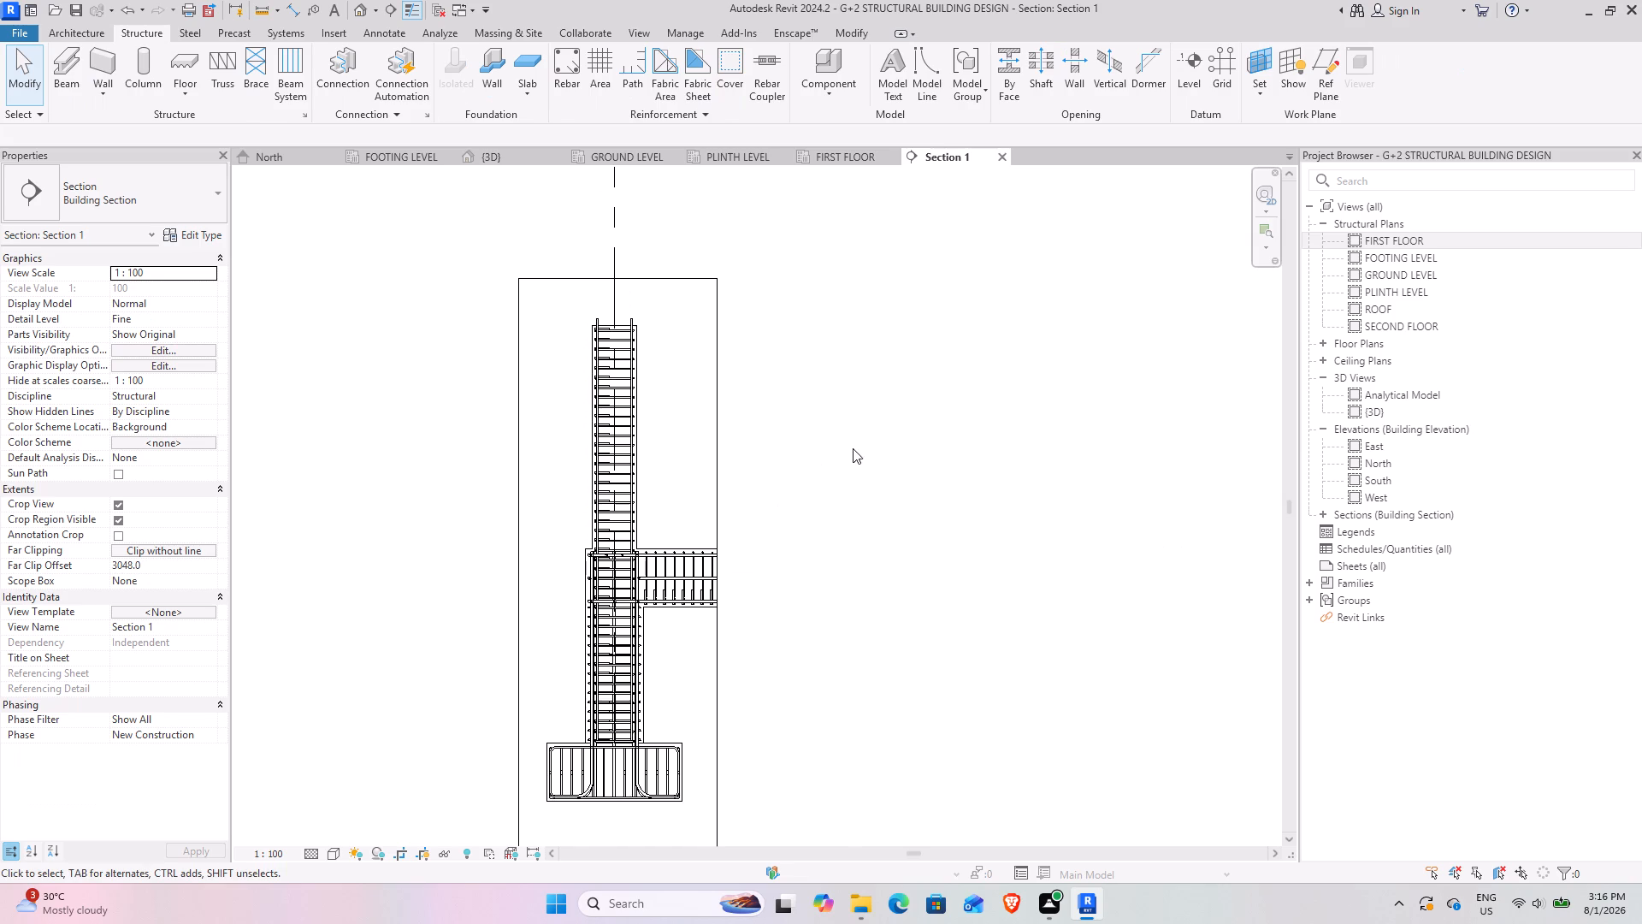
{"action": "middle_click_drag", "start_coordinate": [853, 448], "coordinate": [805, 548]}
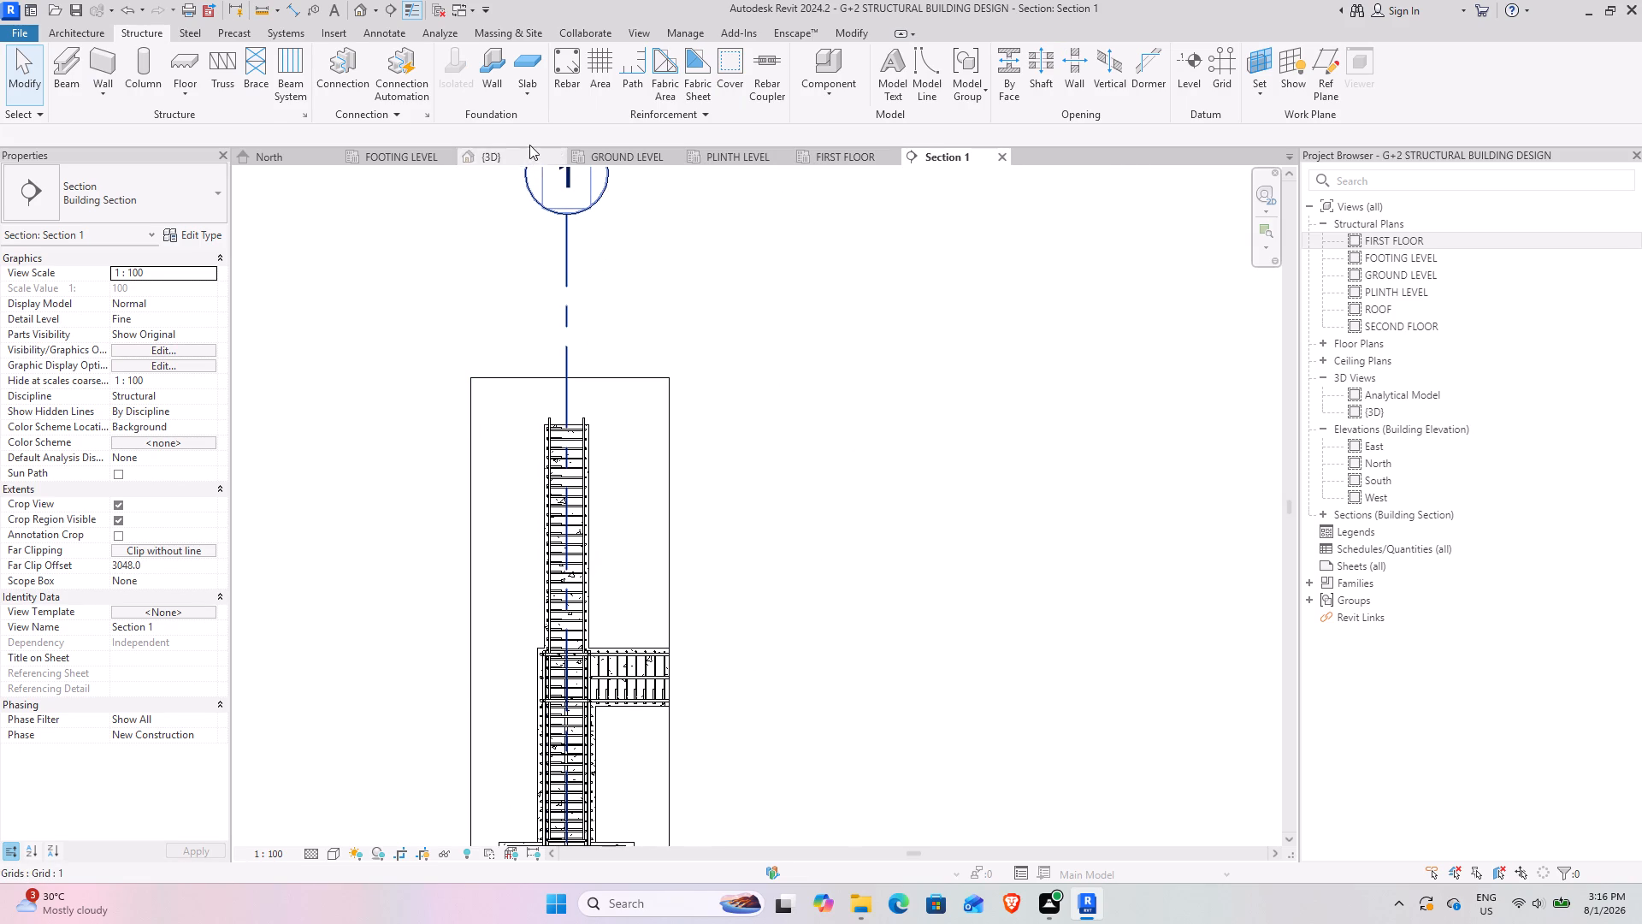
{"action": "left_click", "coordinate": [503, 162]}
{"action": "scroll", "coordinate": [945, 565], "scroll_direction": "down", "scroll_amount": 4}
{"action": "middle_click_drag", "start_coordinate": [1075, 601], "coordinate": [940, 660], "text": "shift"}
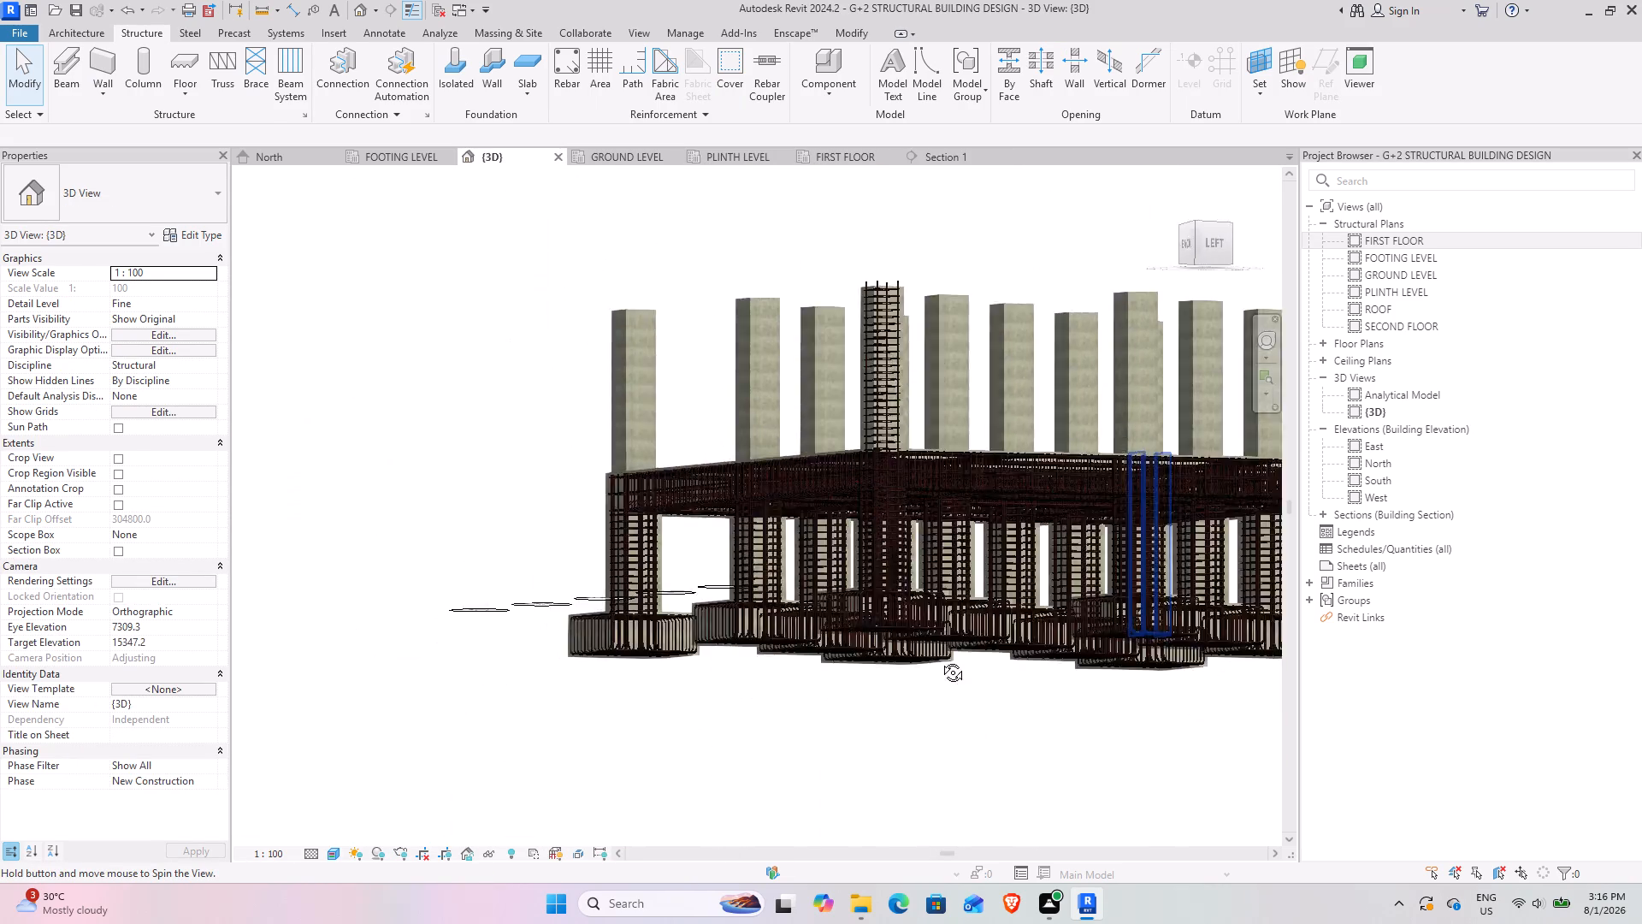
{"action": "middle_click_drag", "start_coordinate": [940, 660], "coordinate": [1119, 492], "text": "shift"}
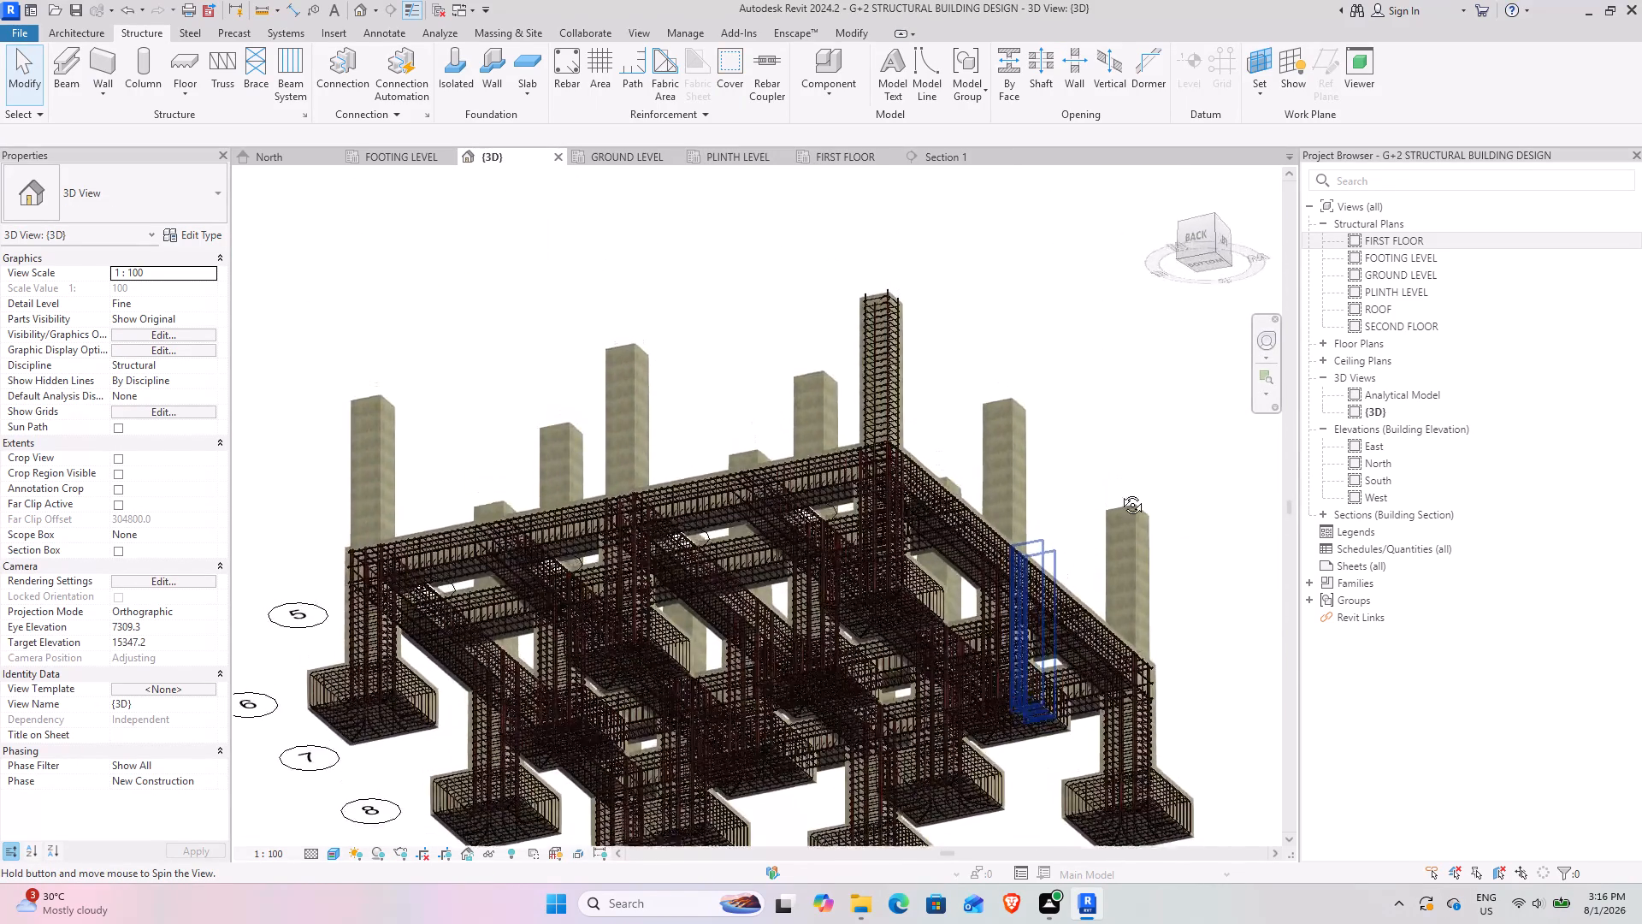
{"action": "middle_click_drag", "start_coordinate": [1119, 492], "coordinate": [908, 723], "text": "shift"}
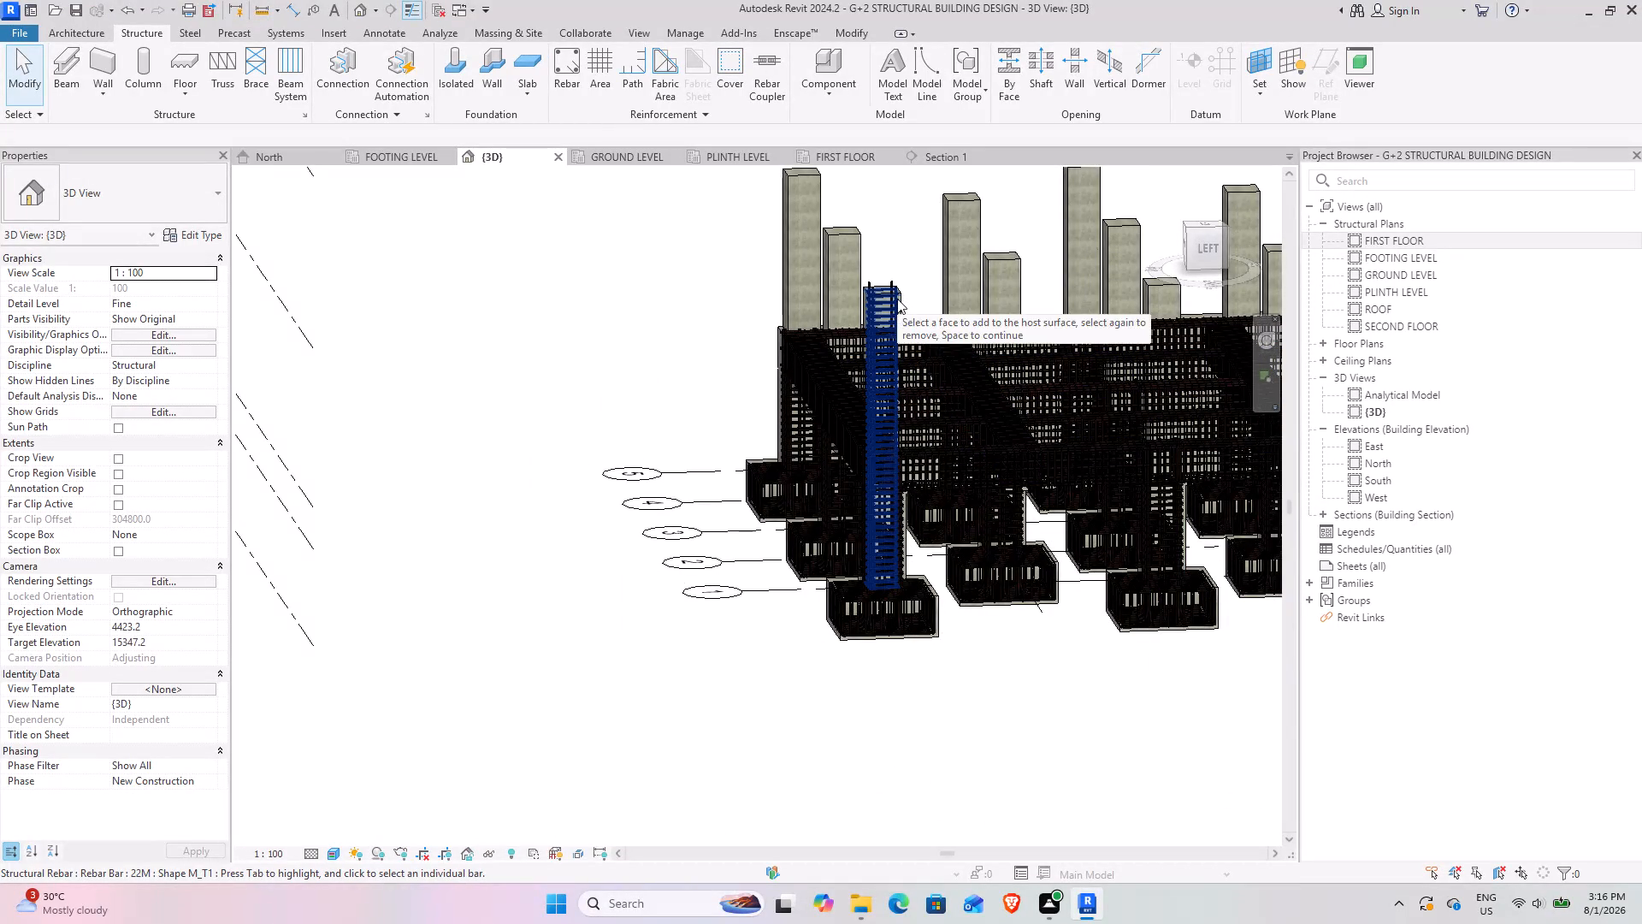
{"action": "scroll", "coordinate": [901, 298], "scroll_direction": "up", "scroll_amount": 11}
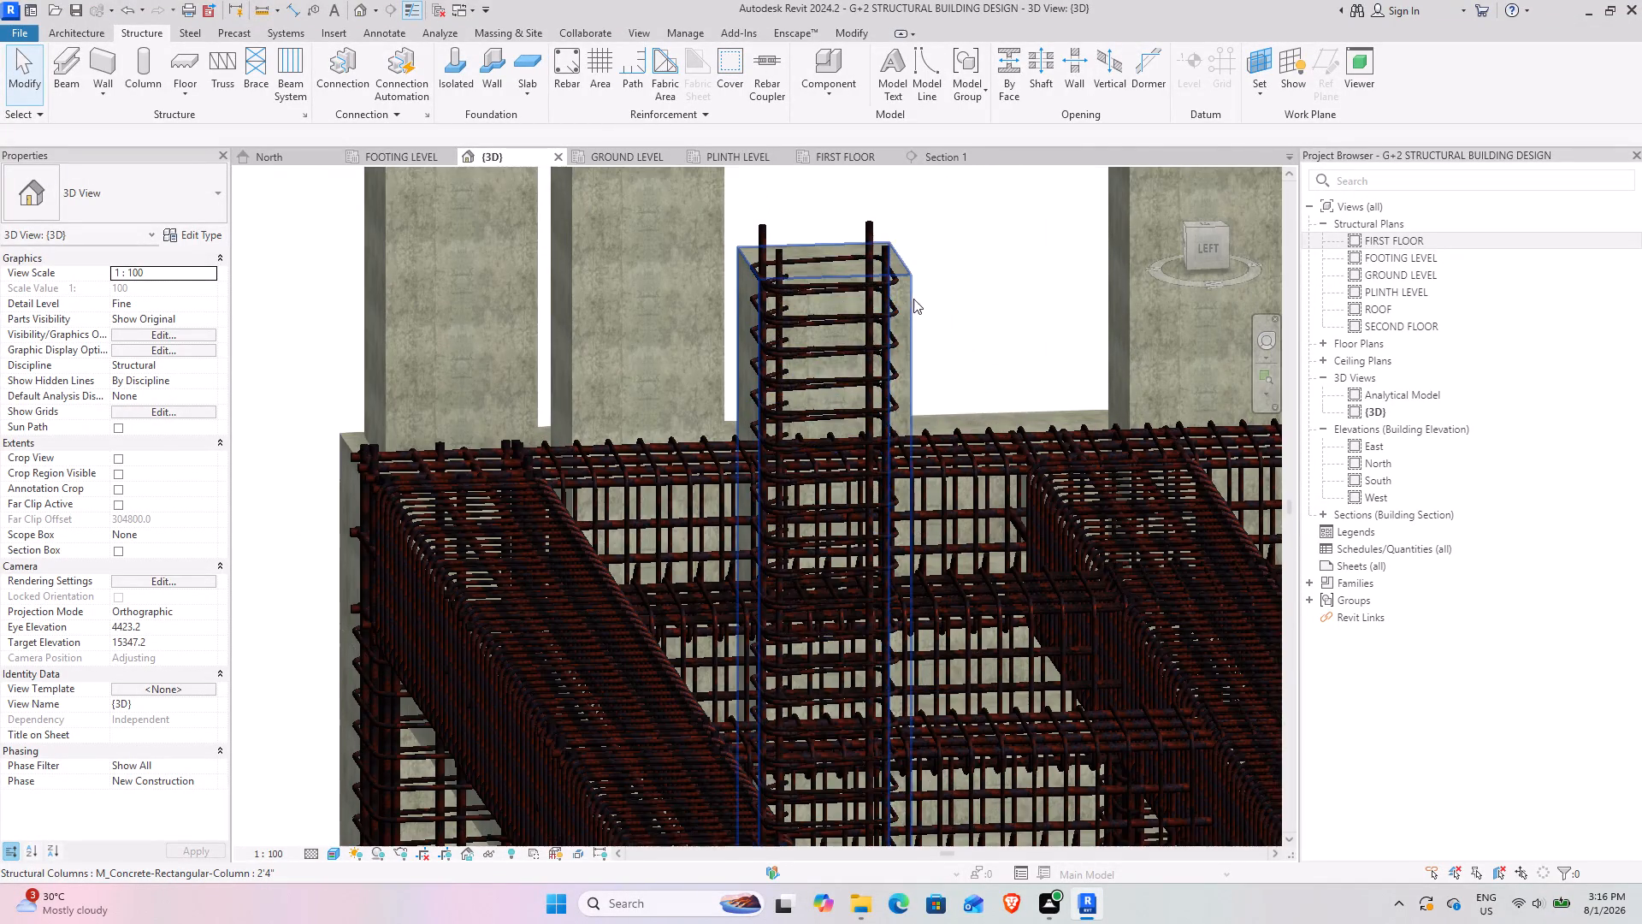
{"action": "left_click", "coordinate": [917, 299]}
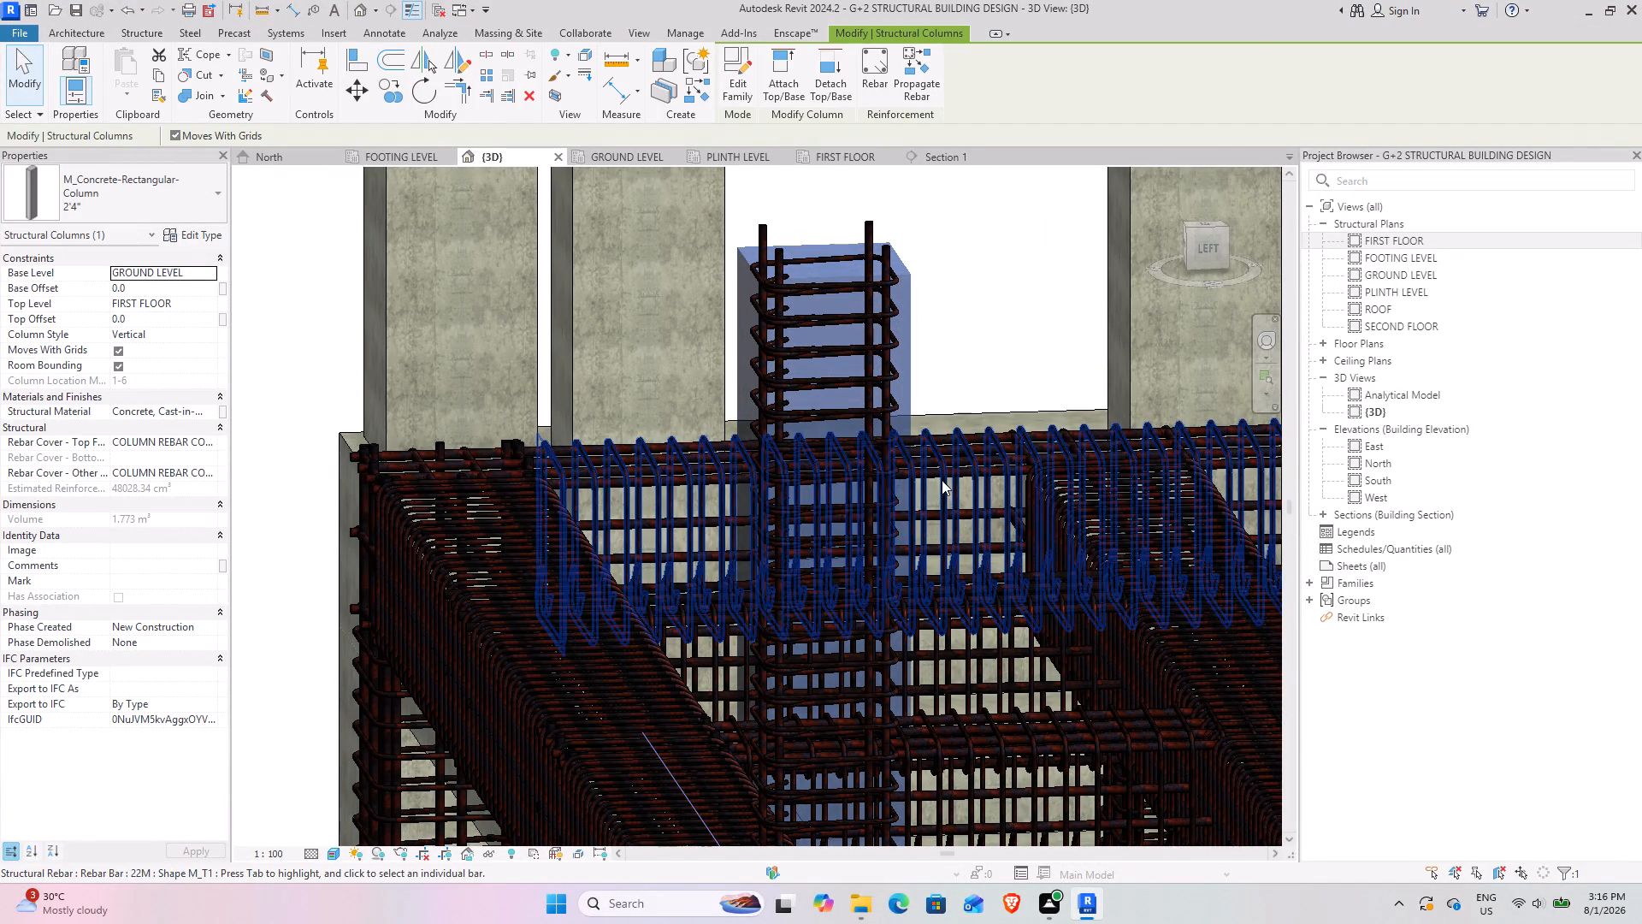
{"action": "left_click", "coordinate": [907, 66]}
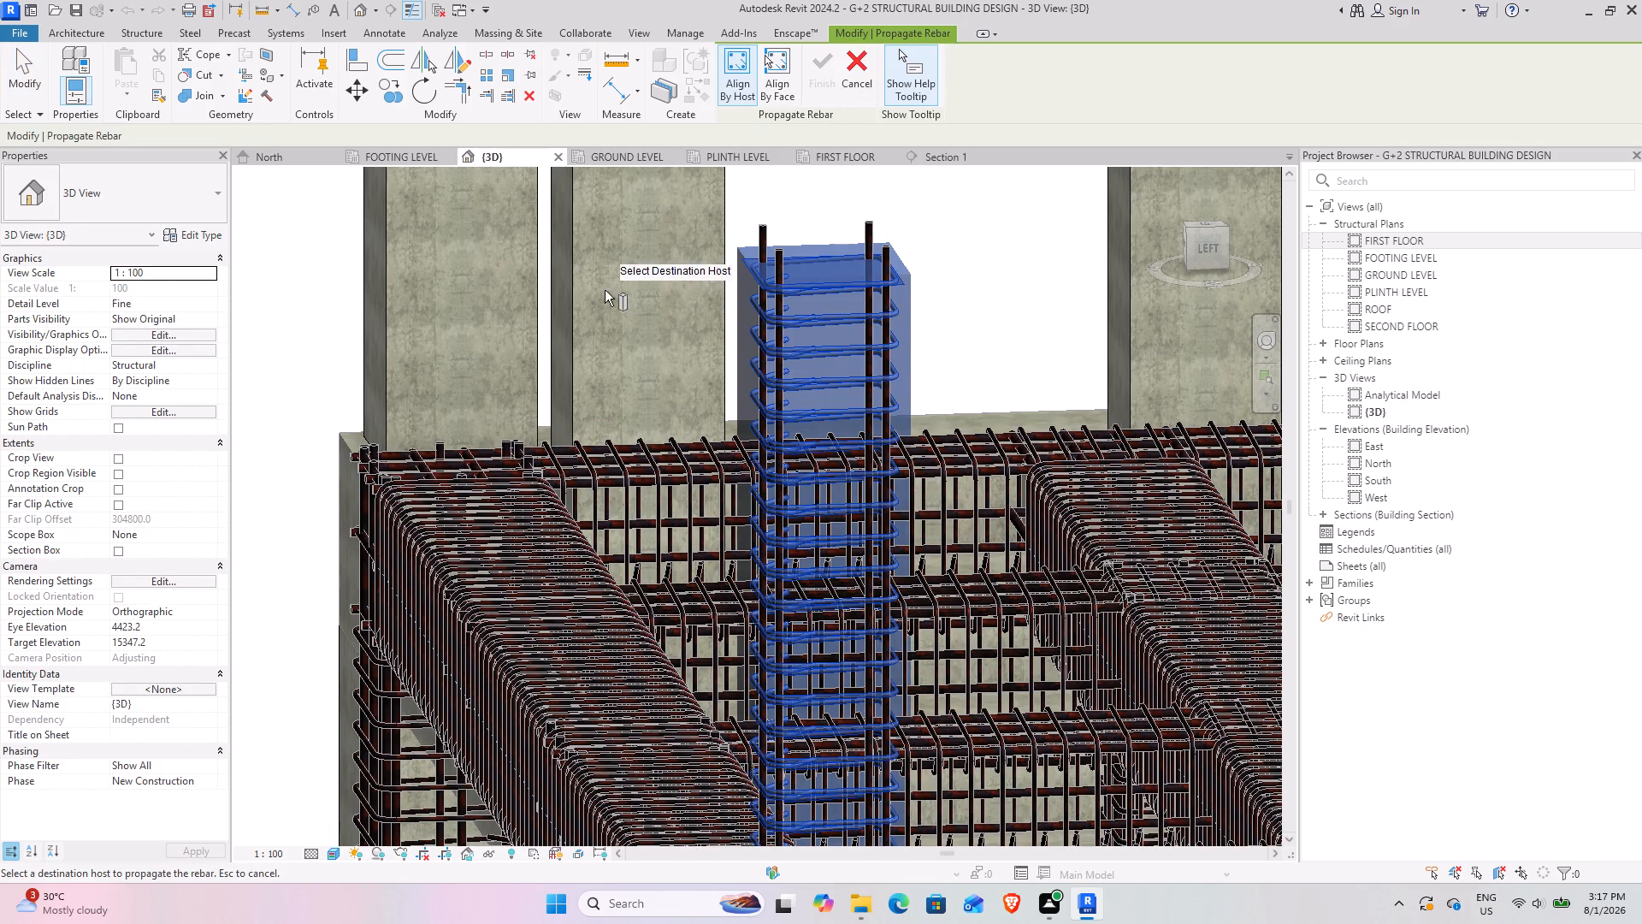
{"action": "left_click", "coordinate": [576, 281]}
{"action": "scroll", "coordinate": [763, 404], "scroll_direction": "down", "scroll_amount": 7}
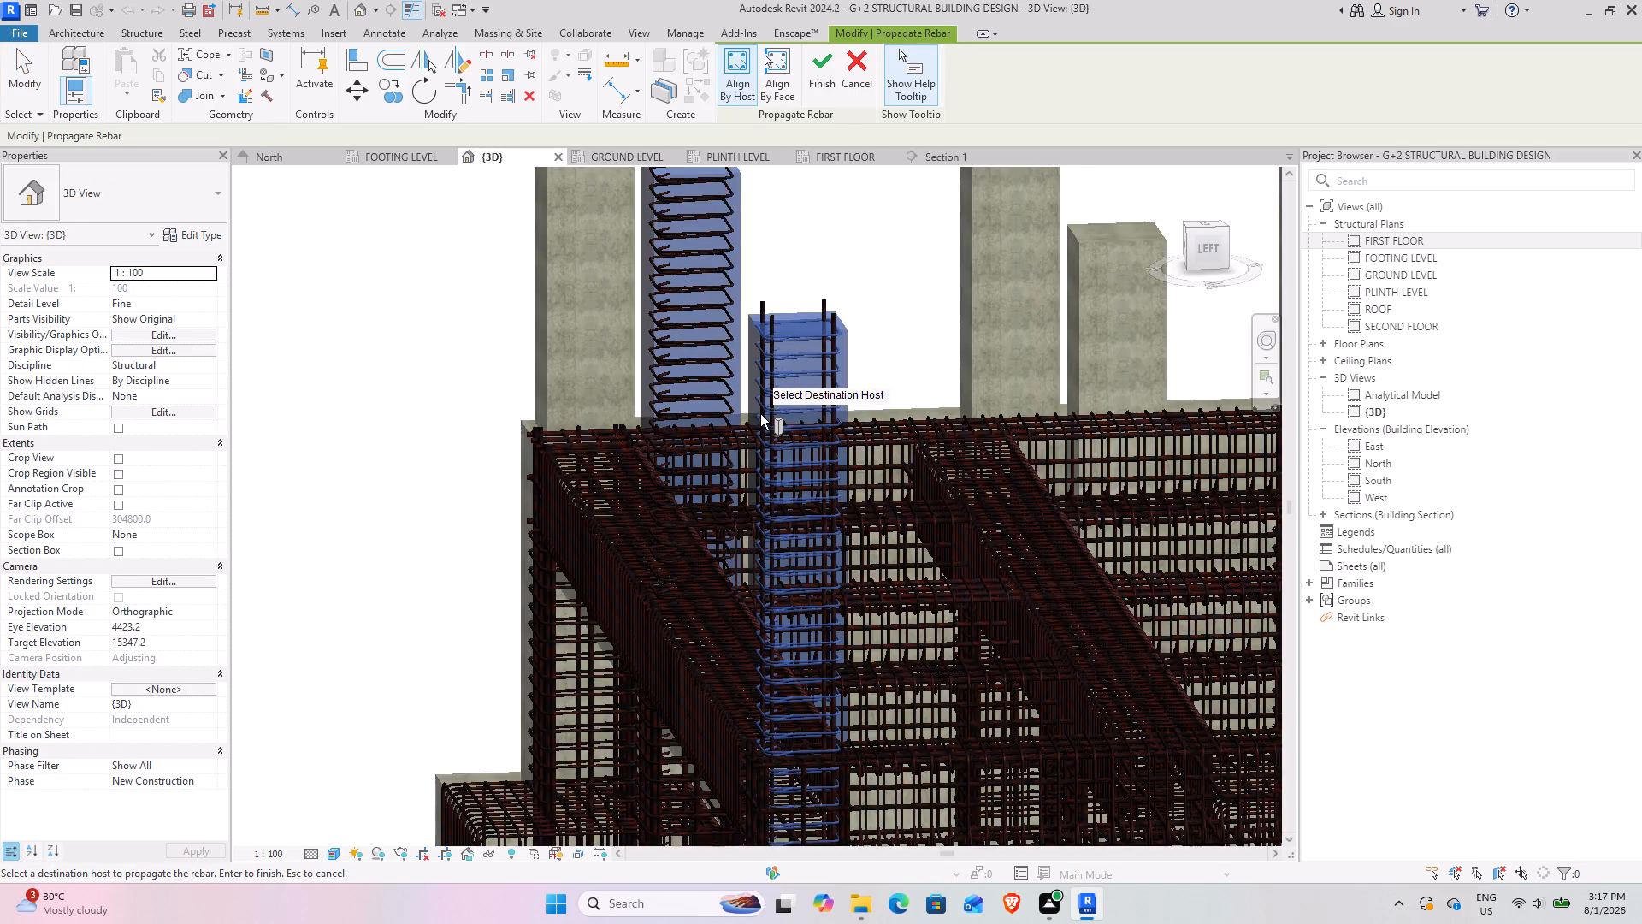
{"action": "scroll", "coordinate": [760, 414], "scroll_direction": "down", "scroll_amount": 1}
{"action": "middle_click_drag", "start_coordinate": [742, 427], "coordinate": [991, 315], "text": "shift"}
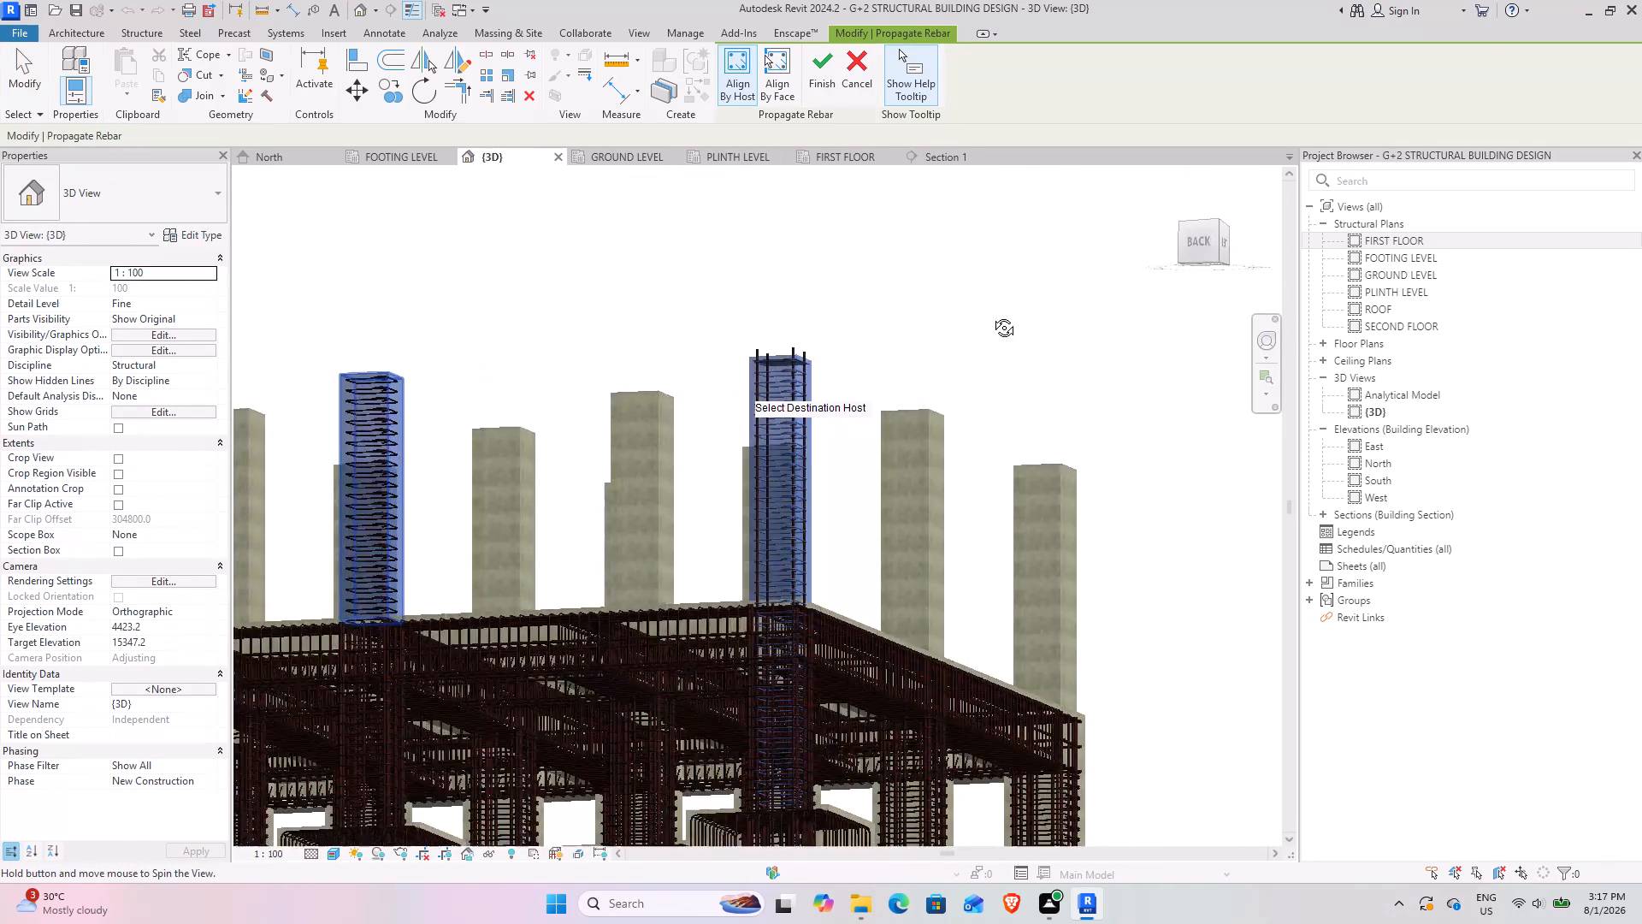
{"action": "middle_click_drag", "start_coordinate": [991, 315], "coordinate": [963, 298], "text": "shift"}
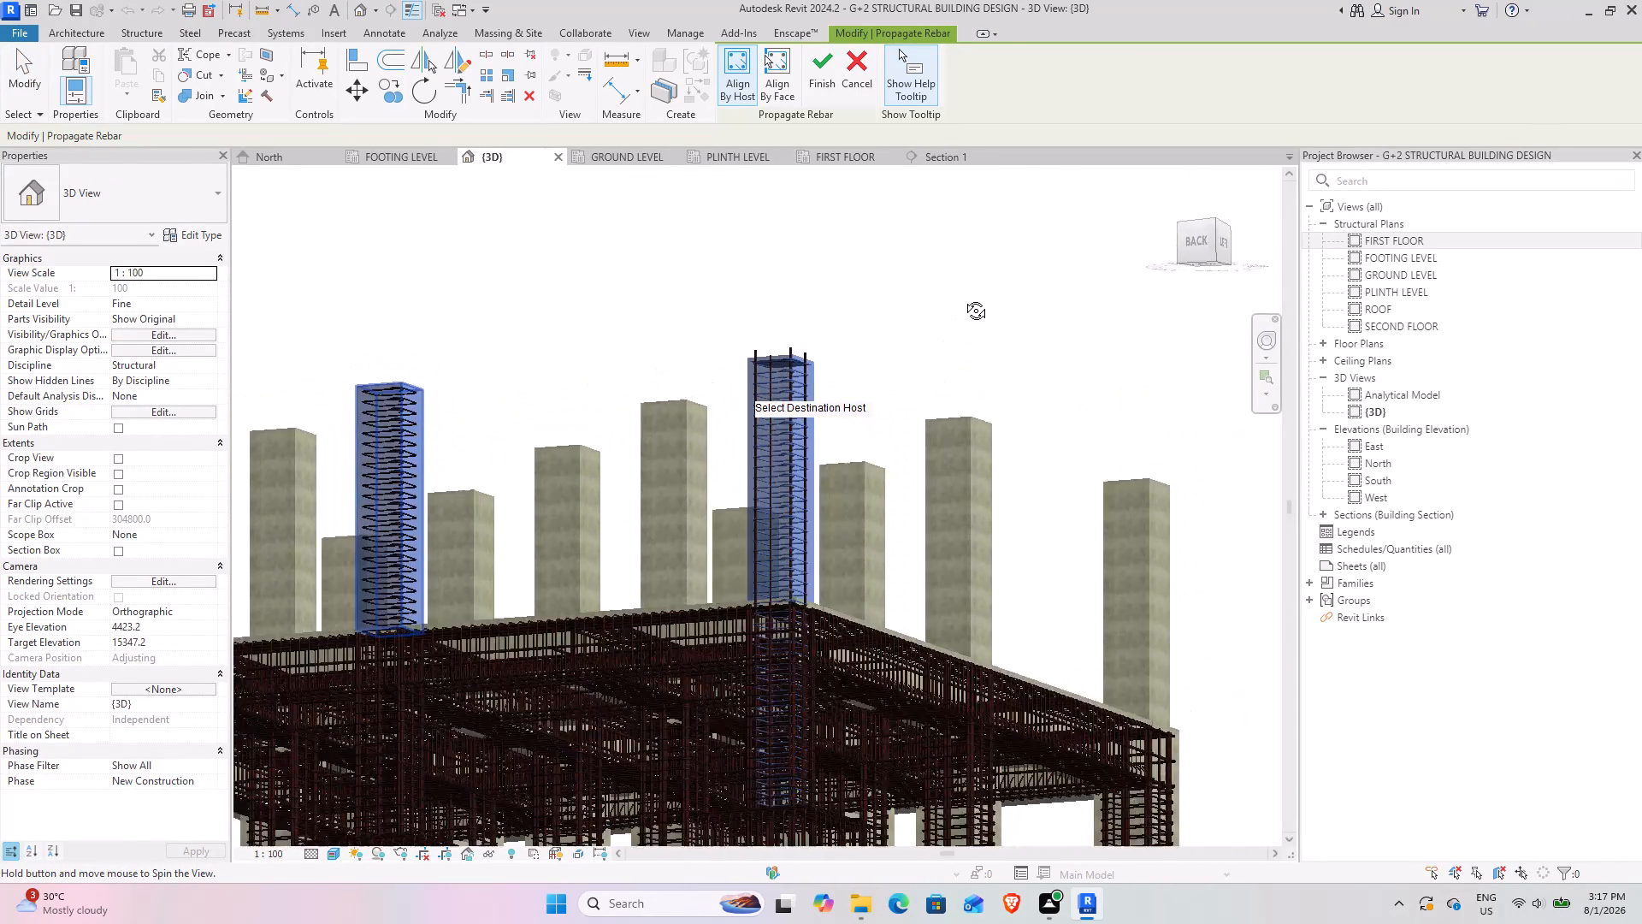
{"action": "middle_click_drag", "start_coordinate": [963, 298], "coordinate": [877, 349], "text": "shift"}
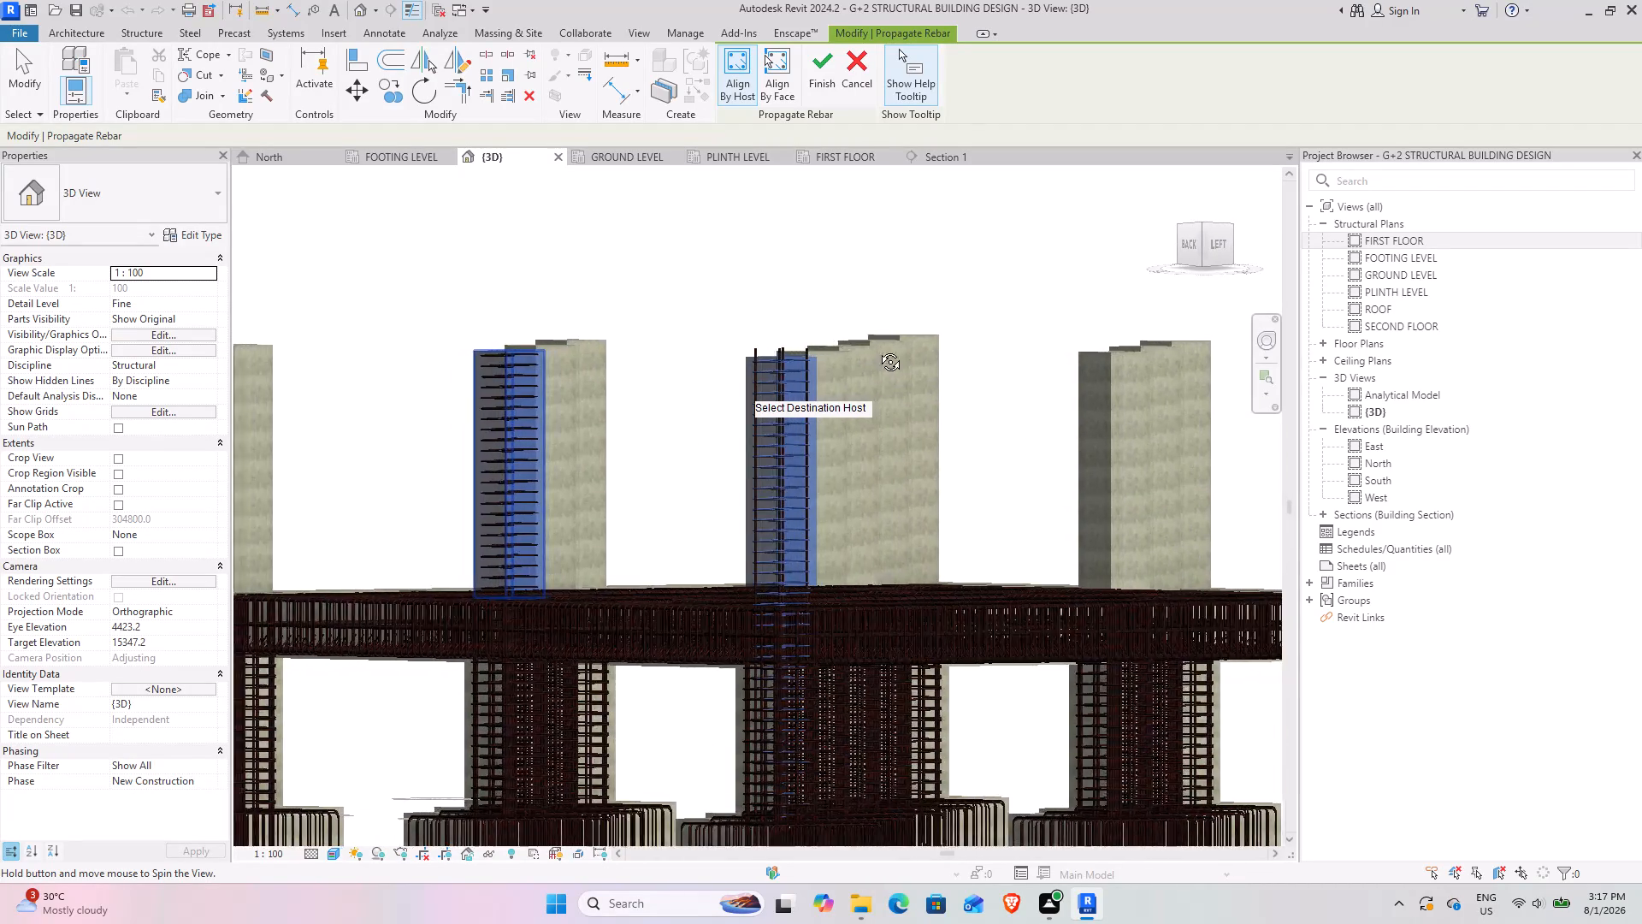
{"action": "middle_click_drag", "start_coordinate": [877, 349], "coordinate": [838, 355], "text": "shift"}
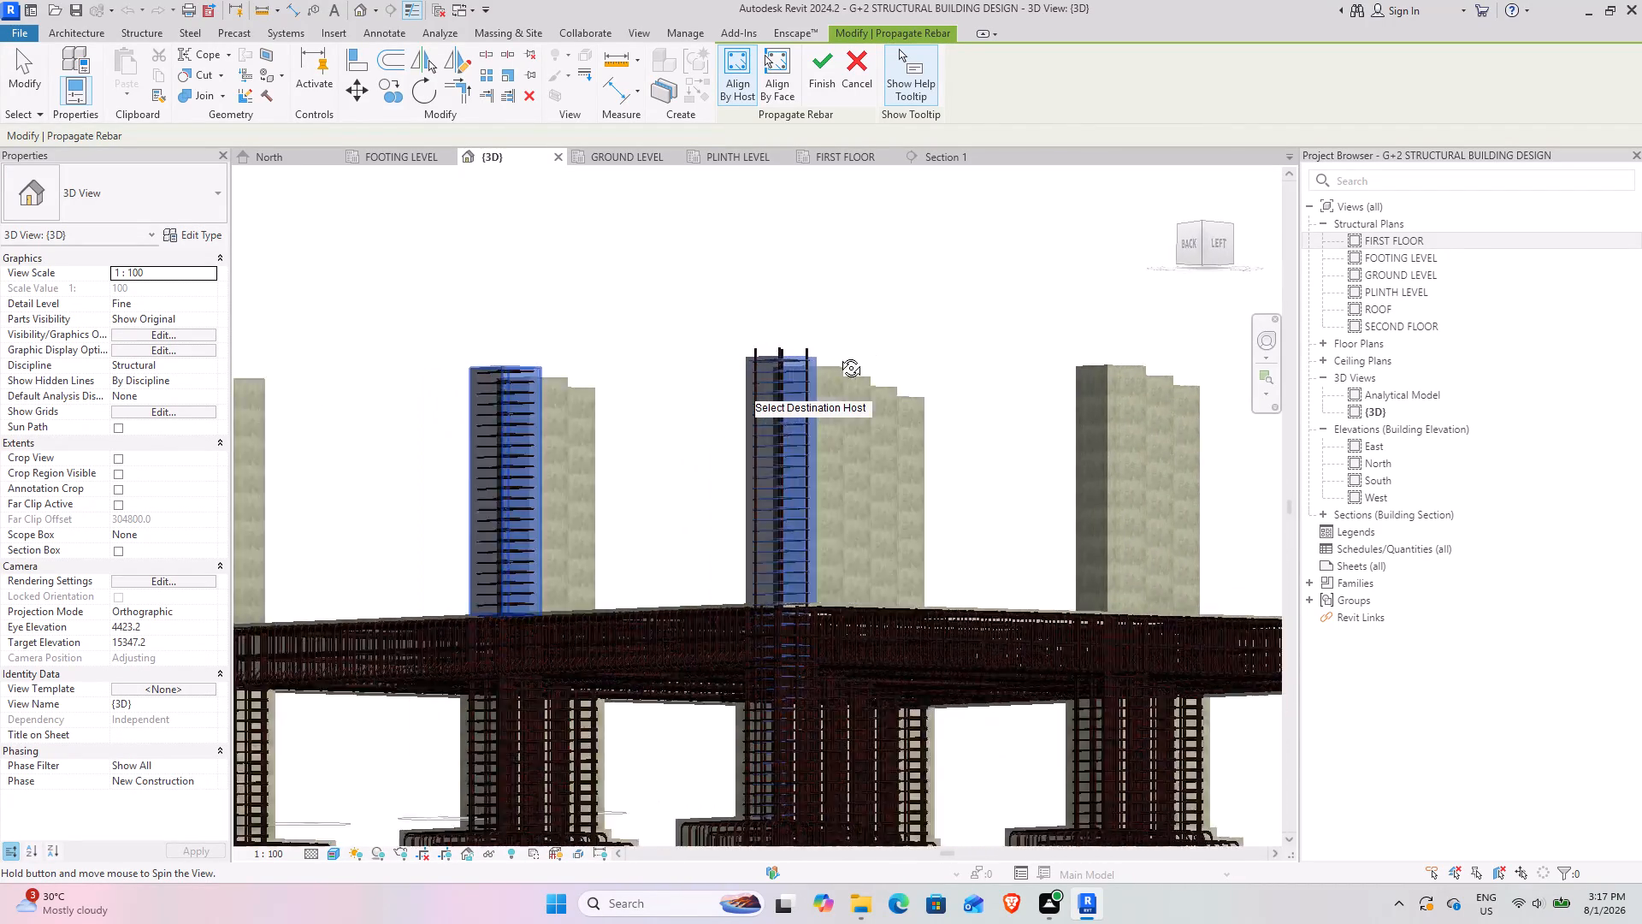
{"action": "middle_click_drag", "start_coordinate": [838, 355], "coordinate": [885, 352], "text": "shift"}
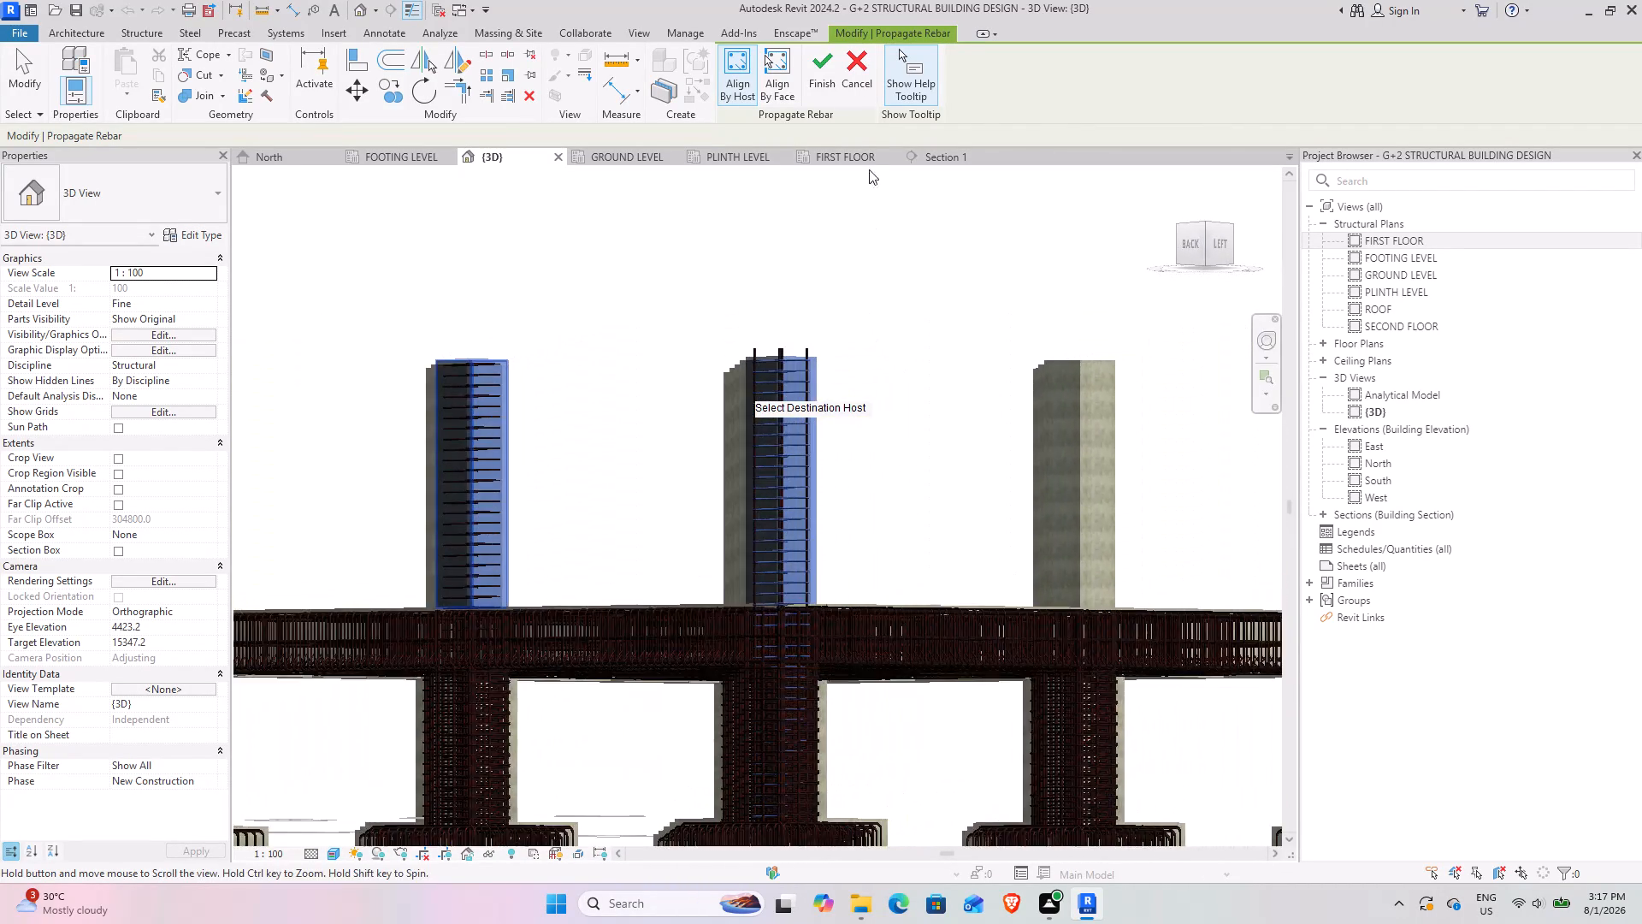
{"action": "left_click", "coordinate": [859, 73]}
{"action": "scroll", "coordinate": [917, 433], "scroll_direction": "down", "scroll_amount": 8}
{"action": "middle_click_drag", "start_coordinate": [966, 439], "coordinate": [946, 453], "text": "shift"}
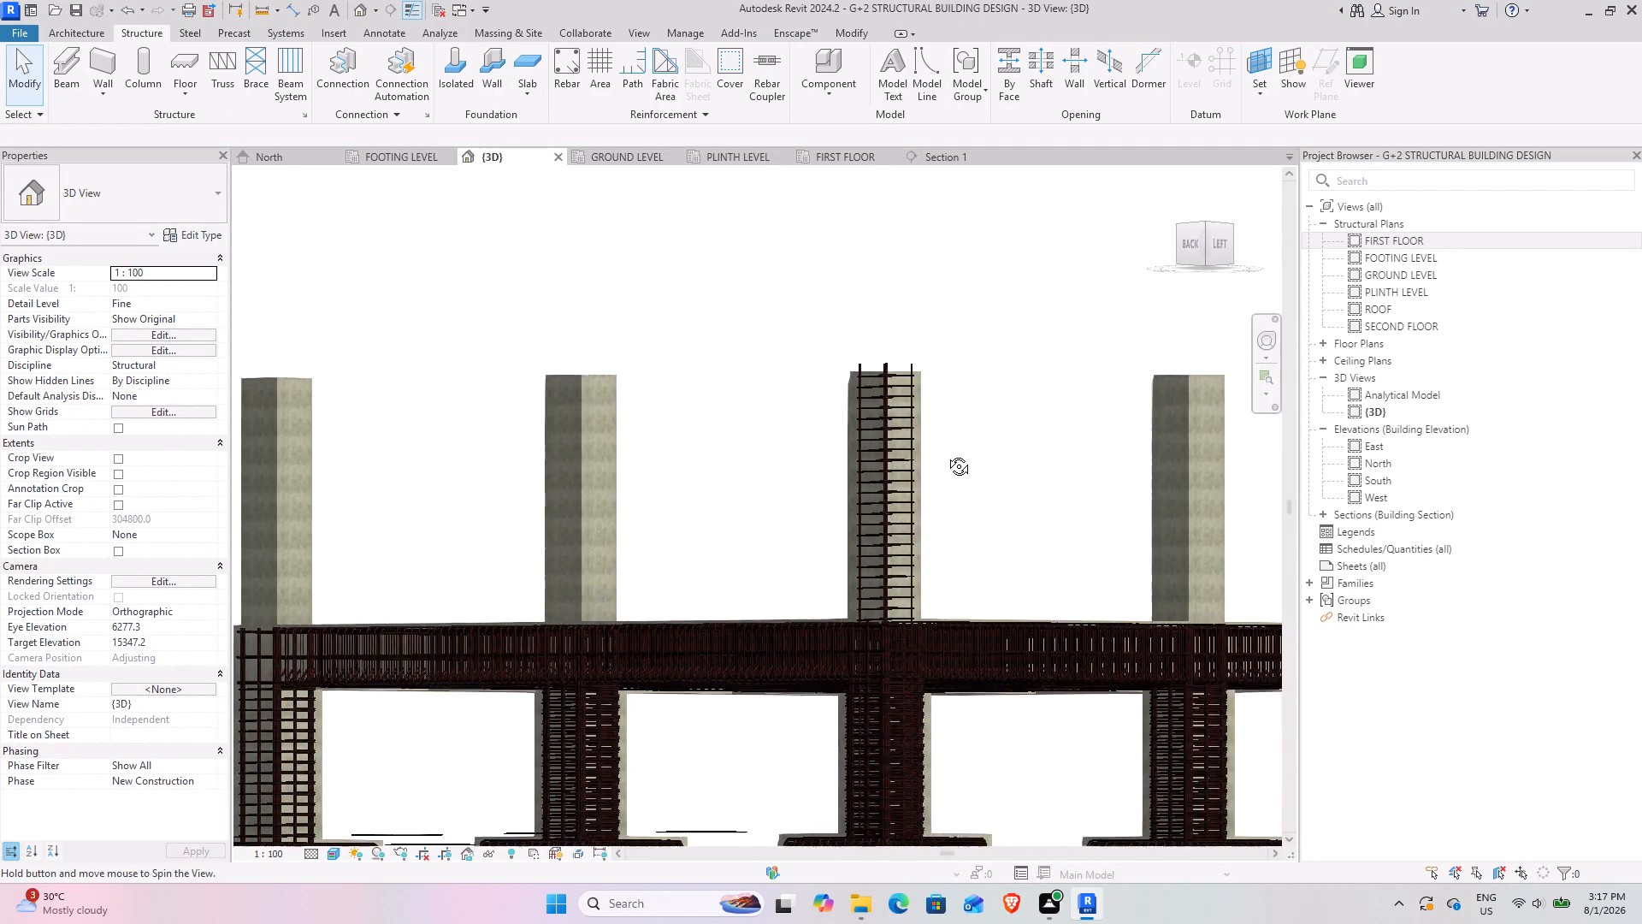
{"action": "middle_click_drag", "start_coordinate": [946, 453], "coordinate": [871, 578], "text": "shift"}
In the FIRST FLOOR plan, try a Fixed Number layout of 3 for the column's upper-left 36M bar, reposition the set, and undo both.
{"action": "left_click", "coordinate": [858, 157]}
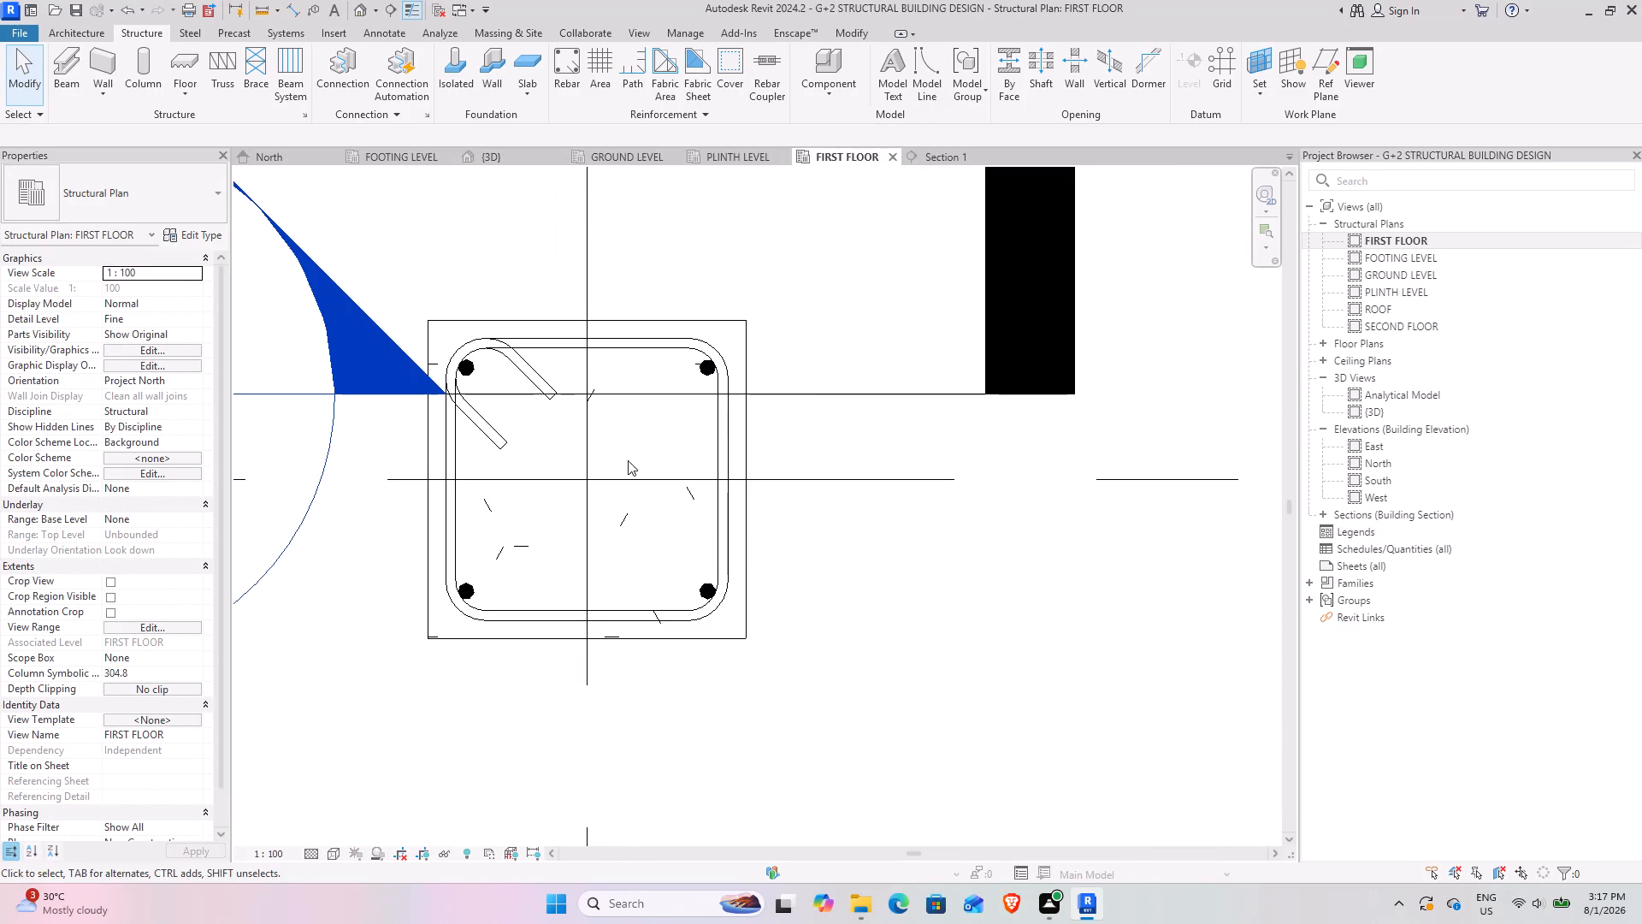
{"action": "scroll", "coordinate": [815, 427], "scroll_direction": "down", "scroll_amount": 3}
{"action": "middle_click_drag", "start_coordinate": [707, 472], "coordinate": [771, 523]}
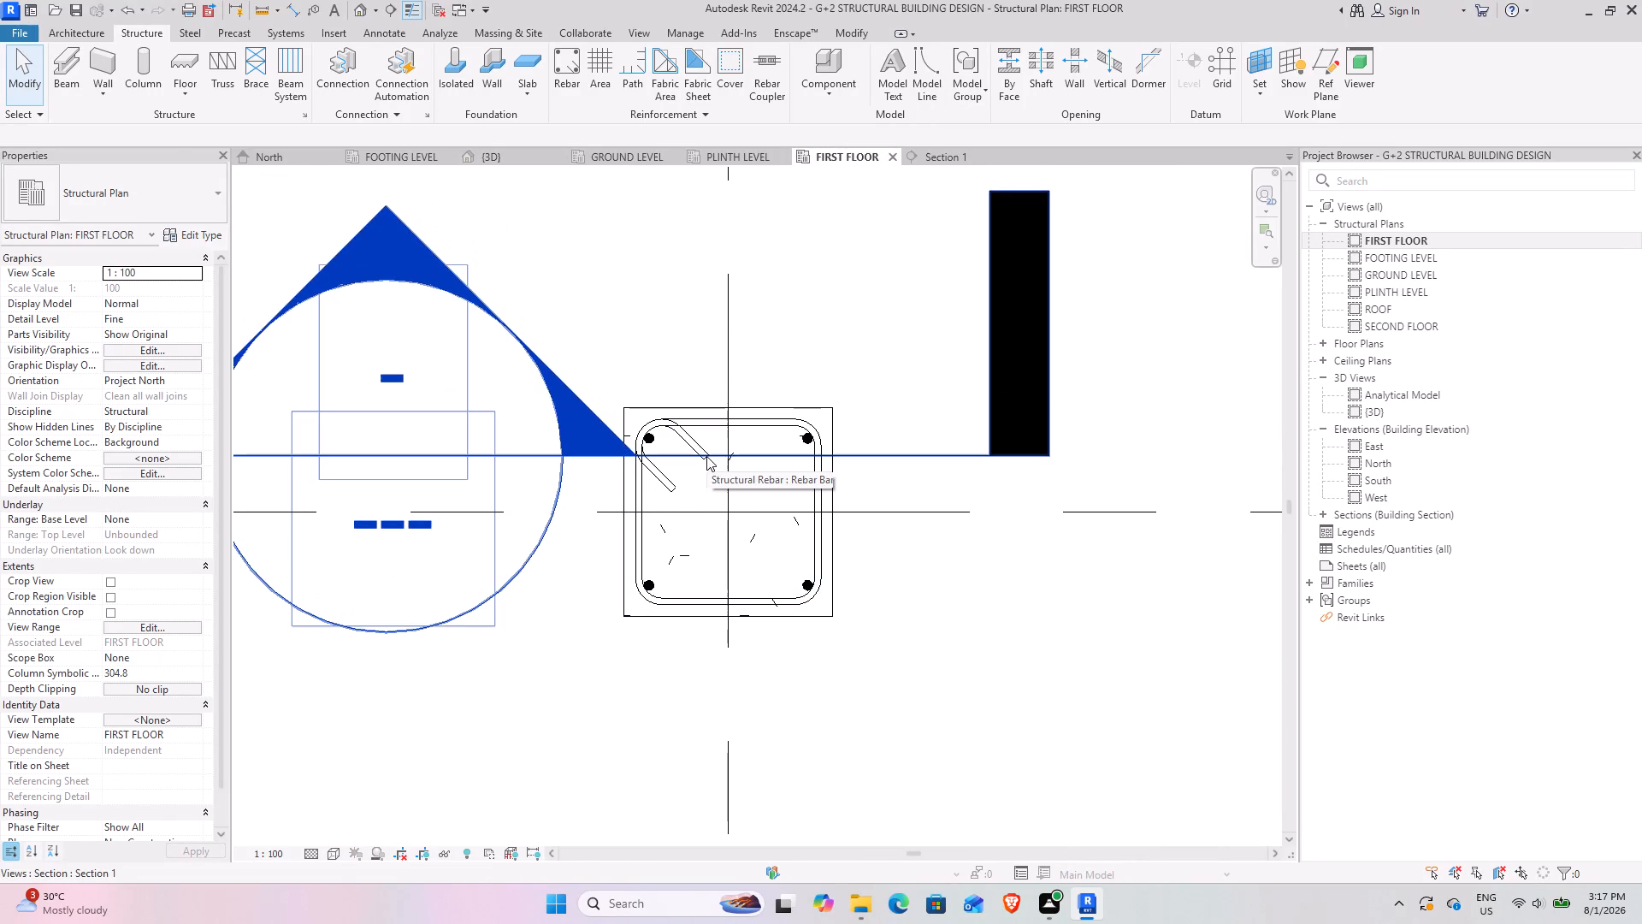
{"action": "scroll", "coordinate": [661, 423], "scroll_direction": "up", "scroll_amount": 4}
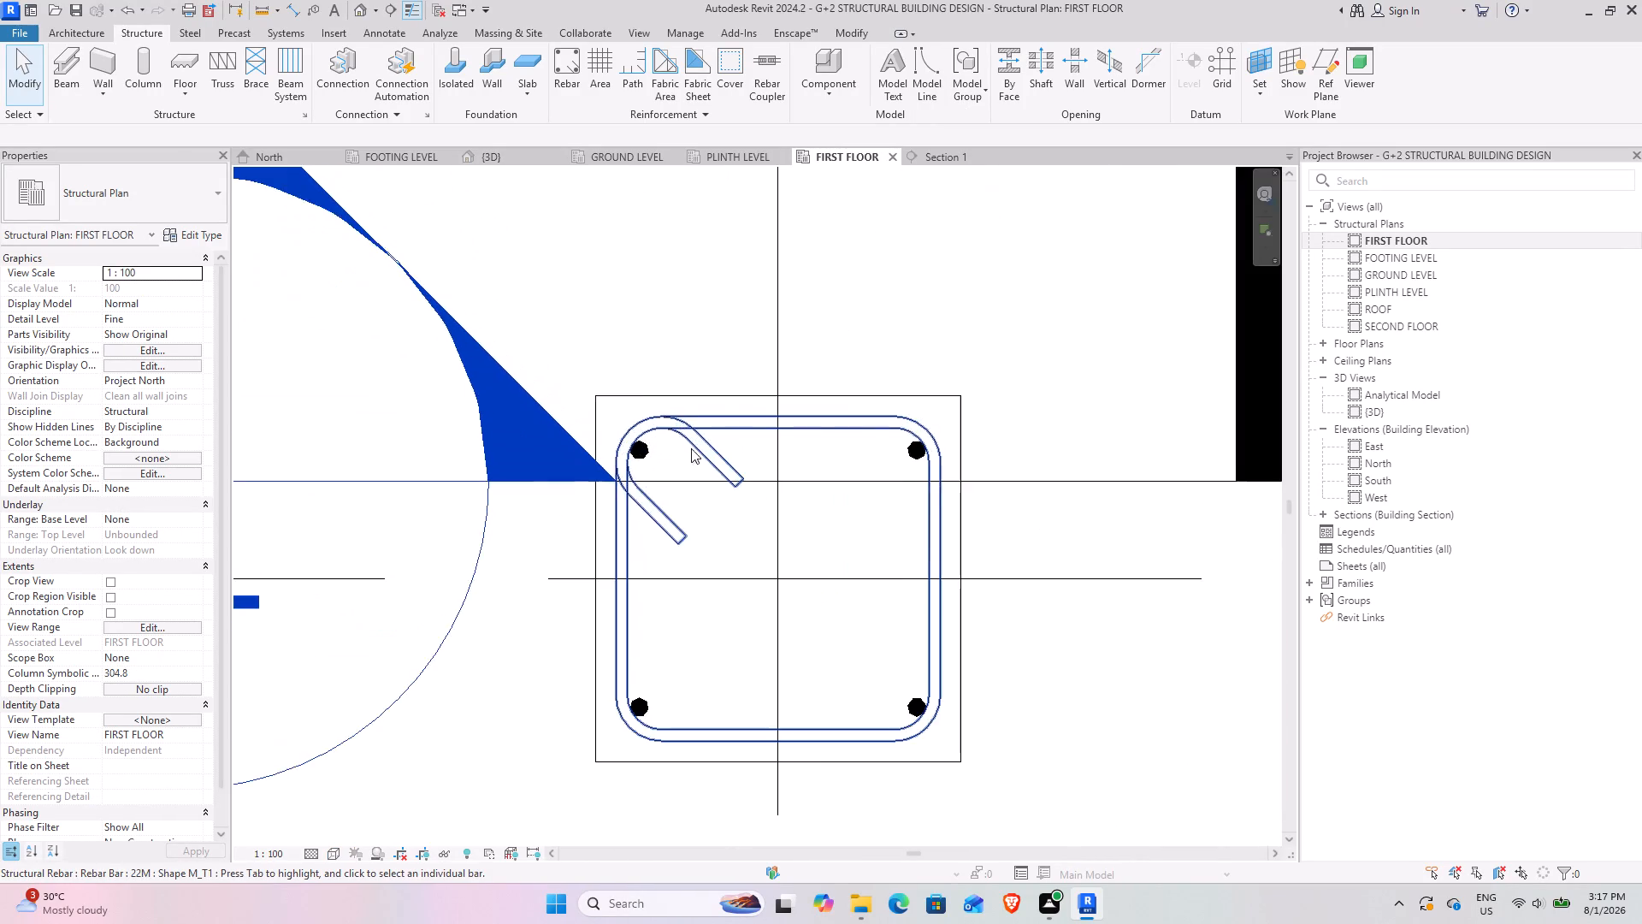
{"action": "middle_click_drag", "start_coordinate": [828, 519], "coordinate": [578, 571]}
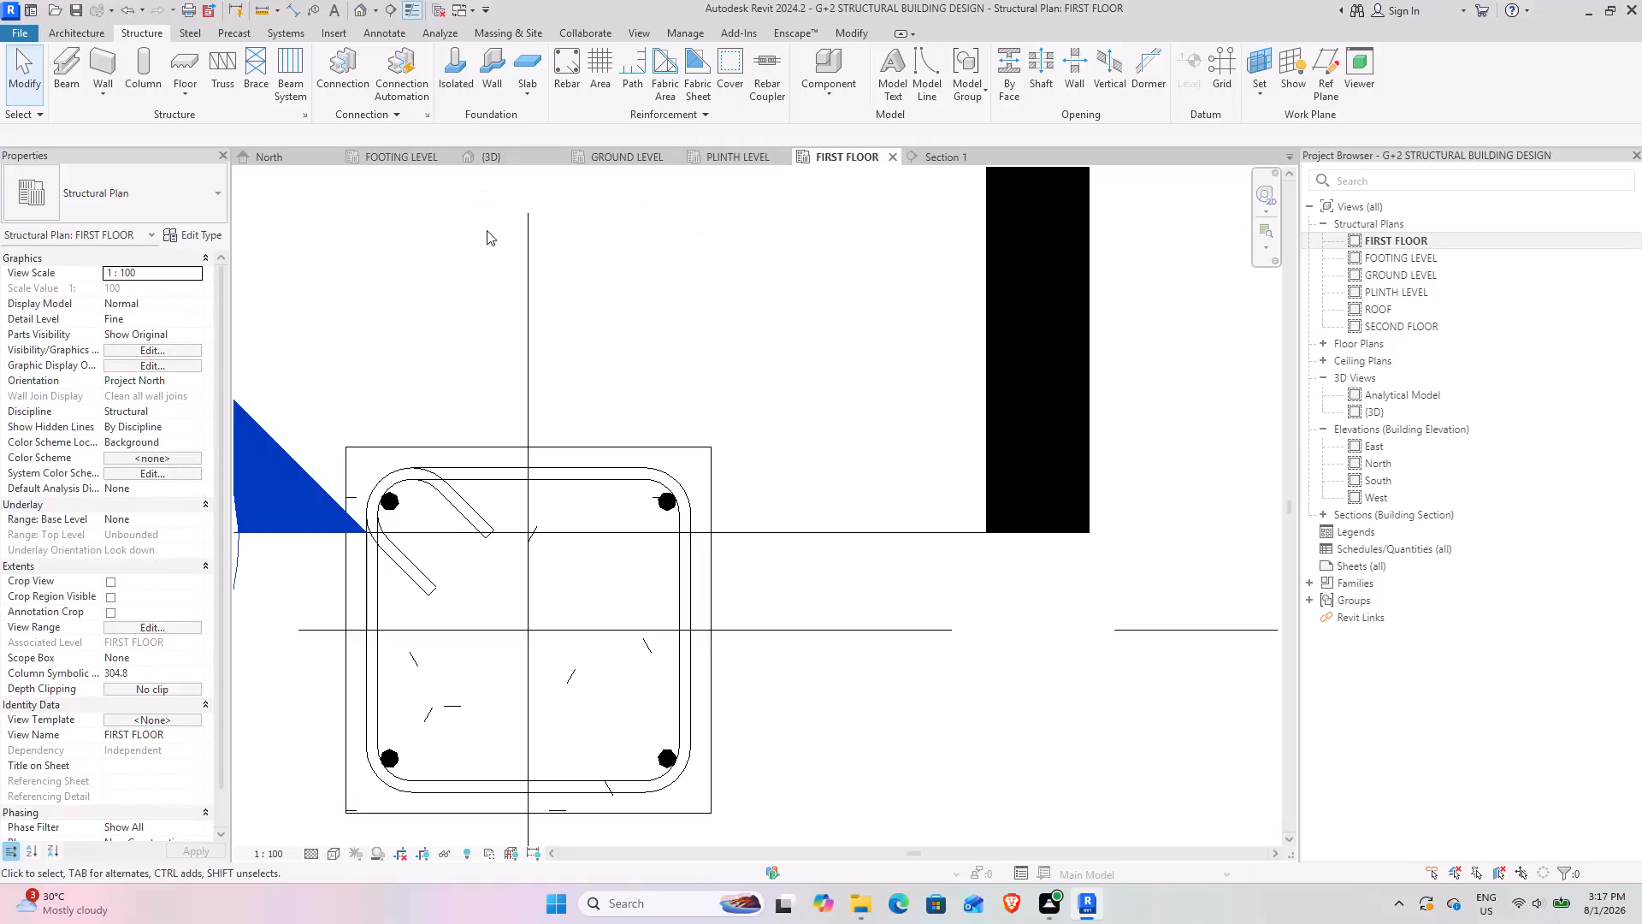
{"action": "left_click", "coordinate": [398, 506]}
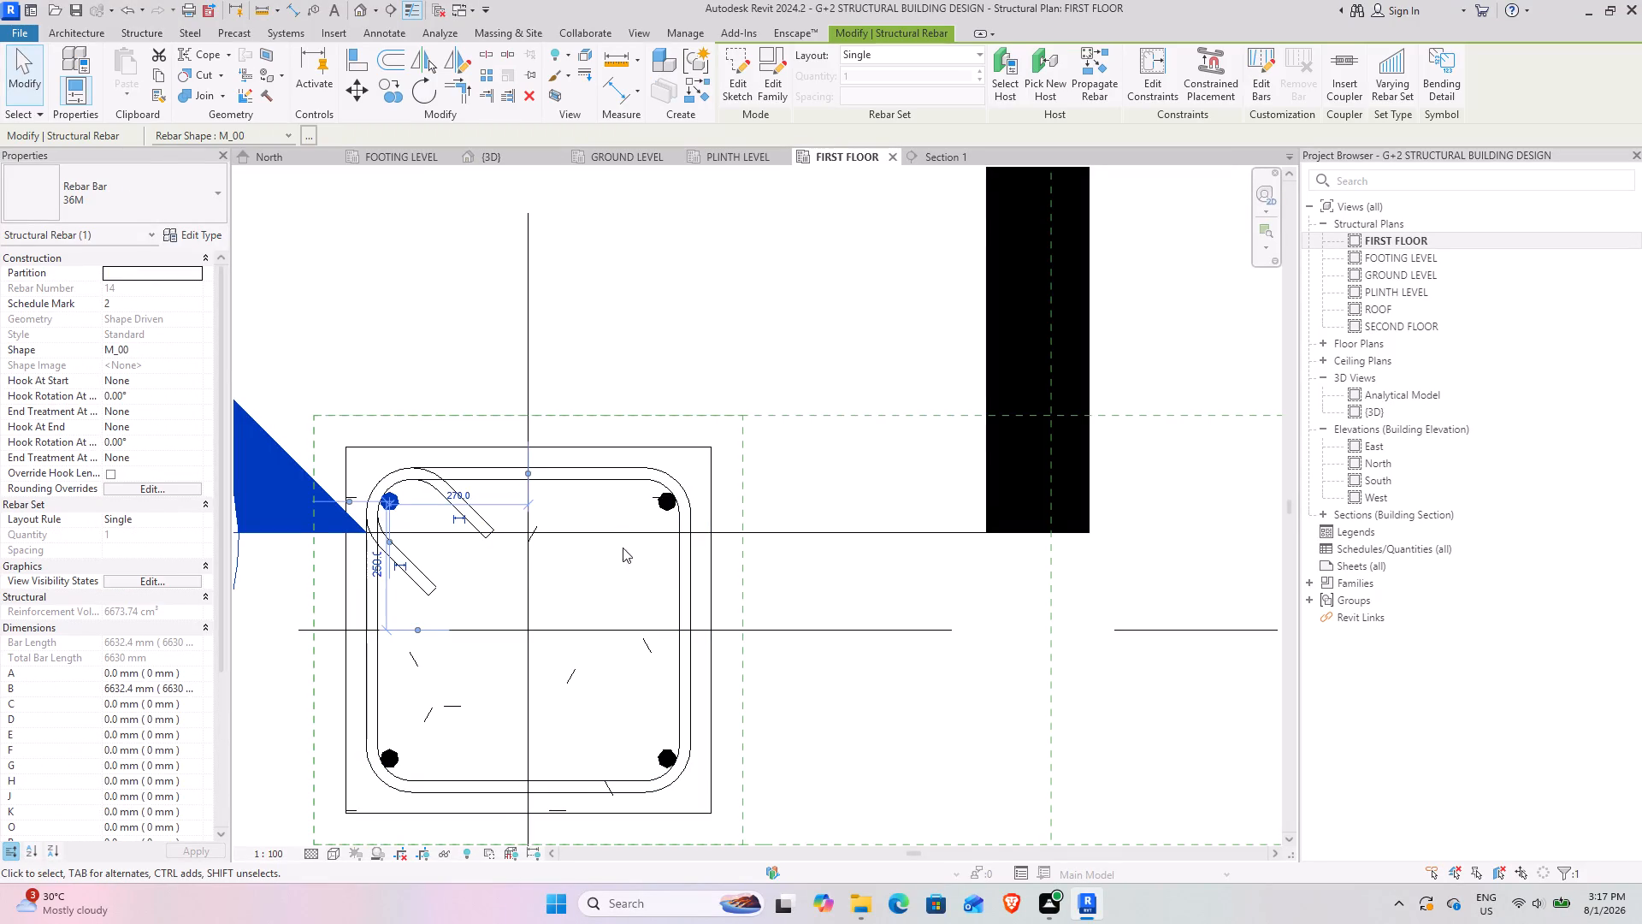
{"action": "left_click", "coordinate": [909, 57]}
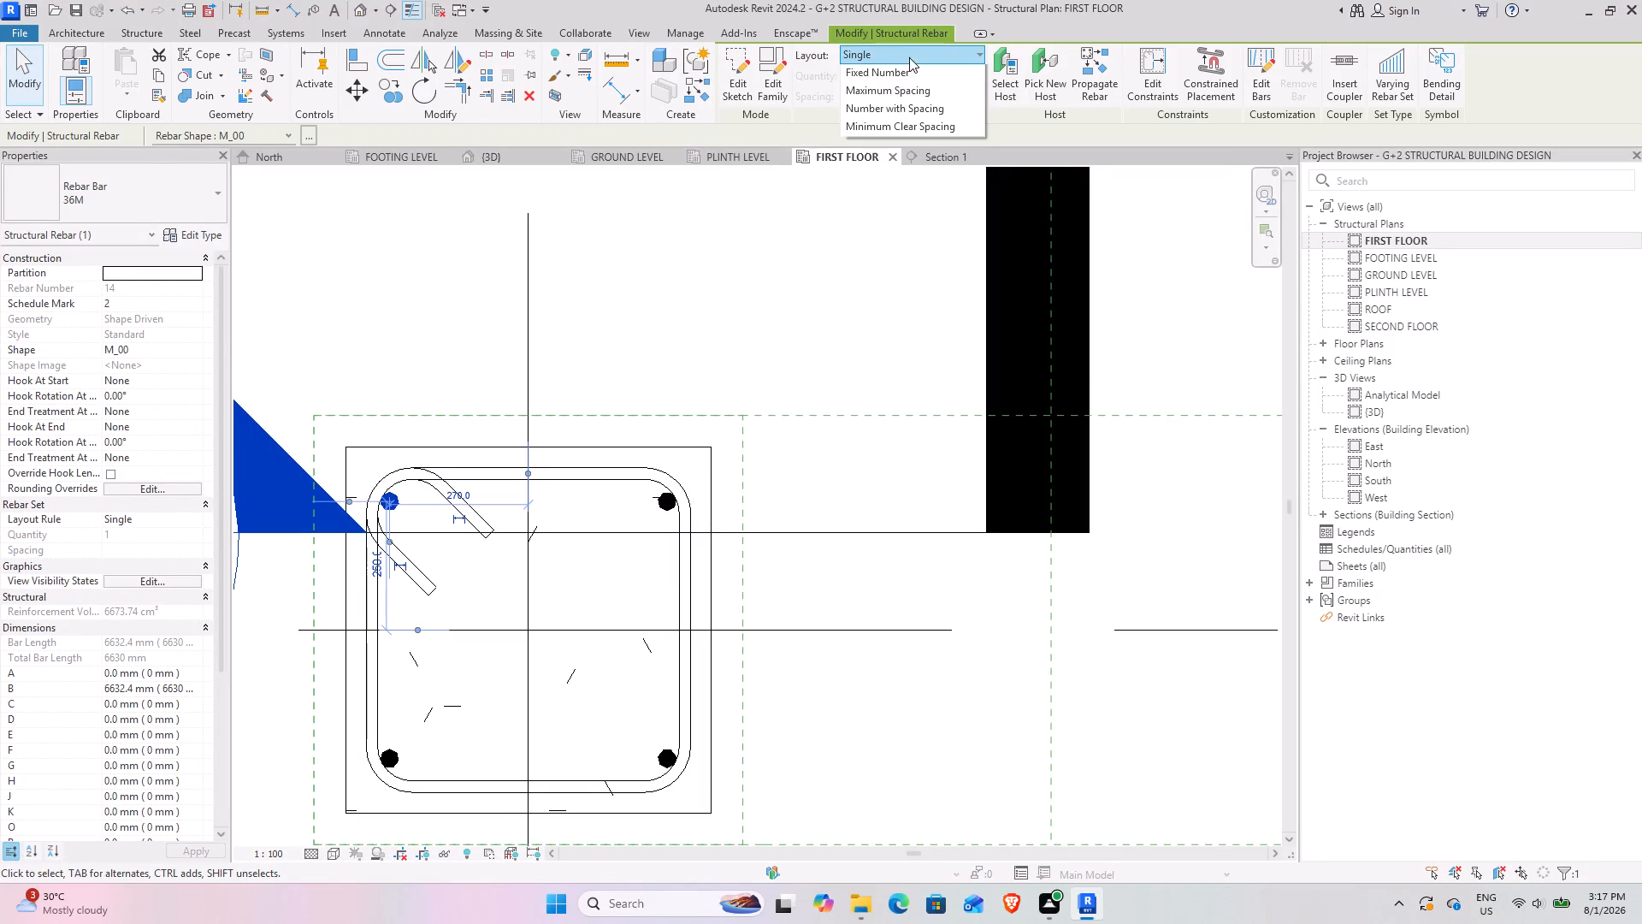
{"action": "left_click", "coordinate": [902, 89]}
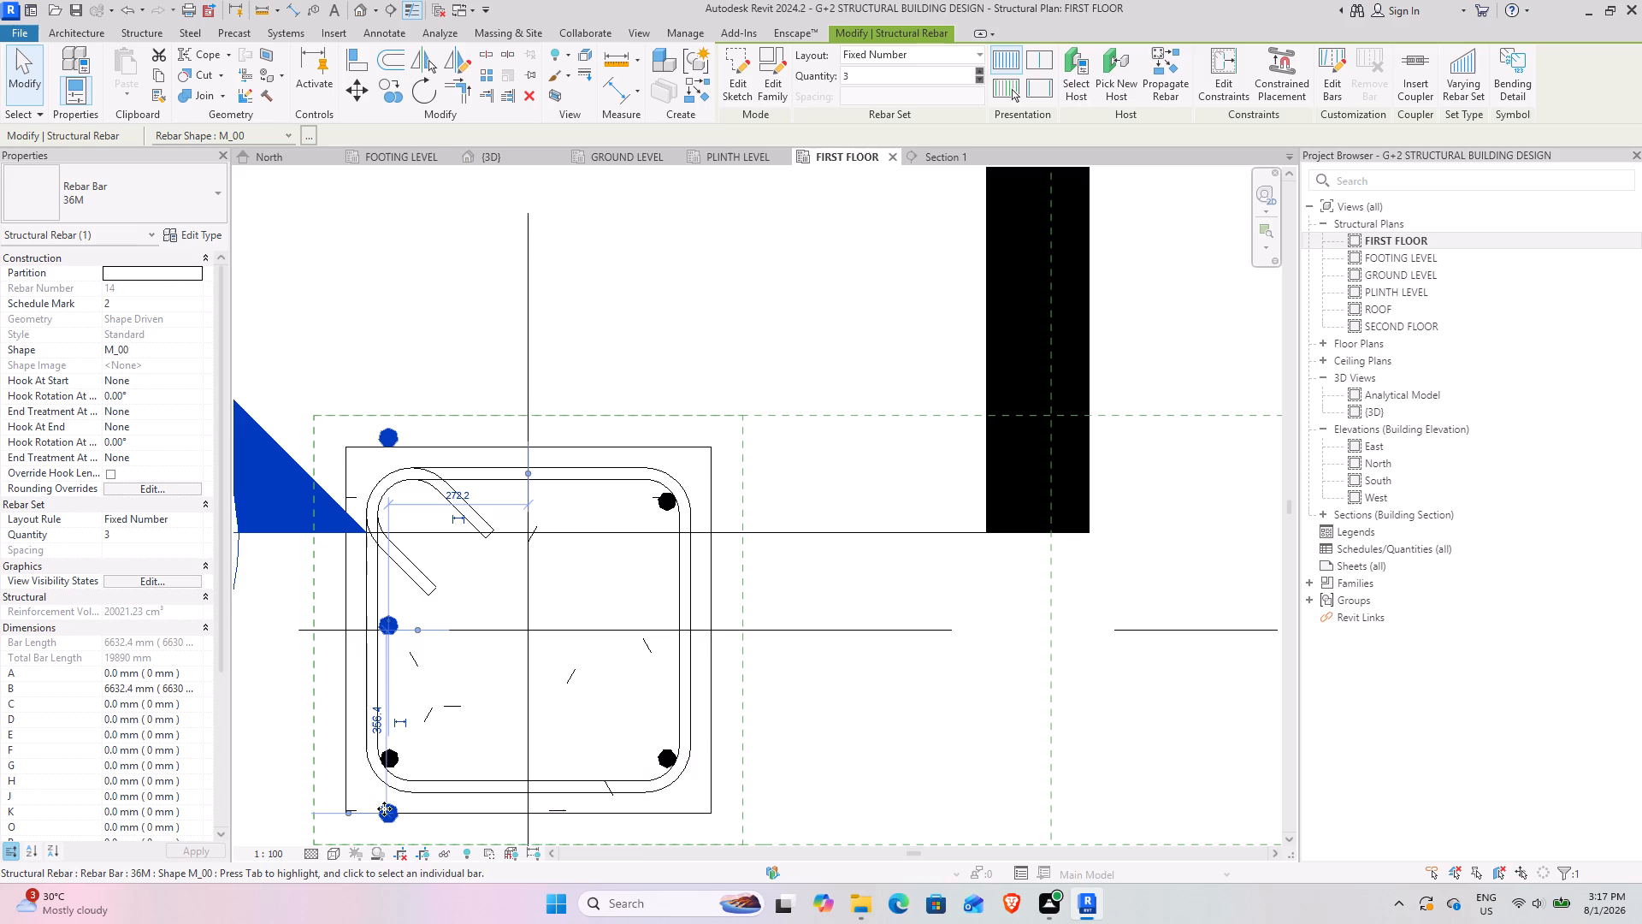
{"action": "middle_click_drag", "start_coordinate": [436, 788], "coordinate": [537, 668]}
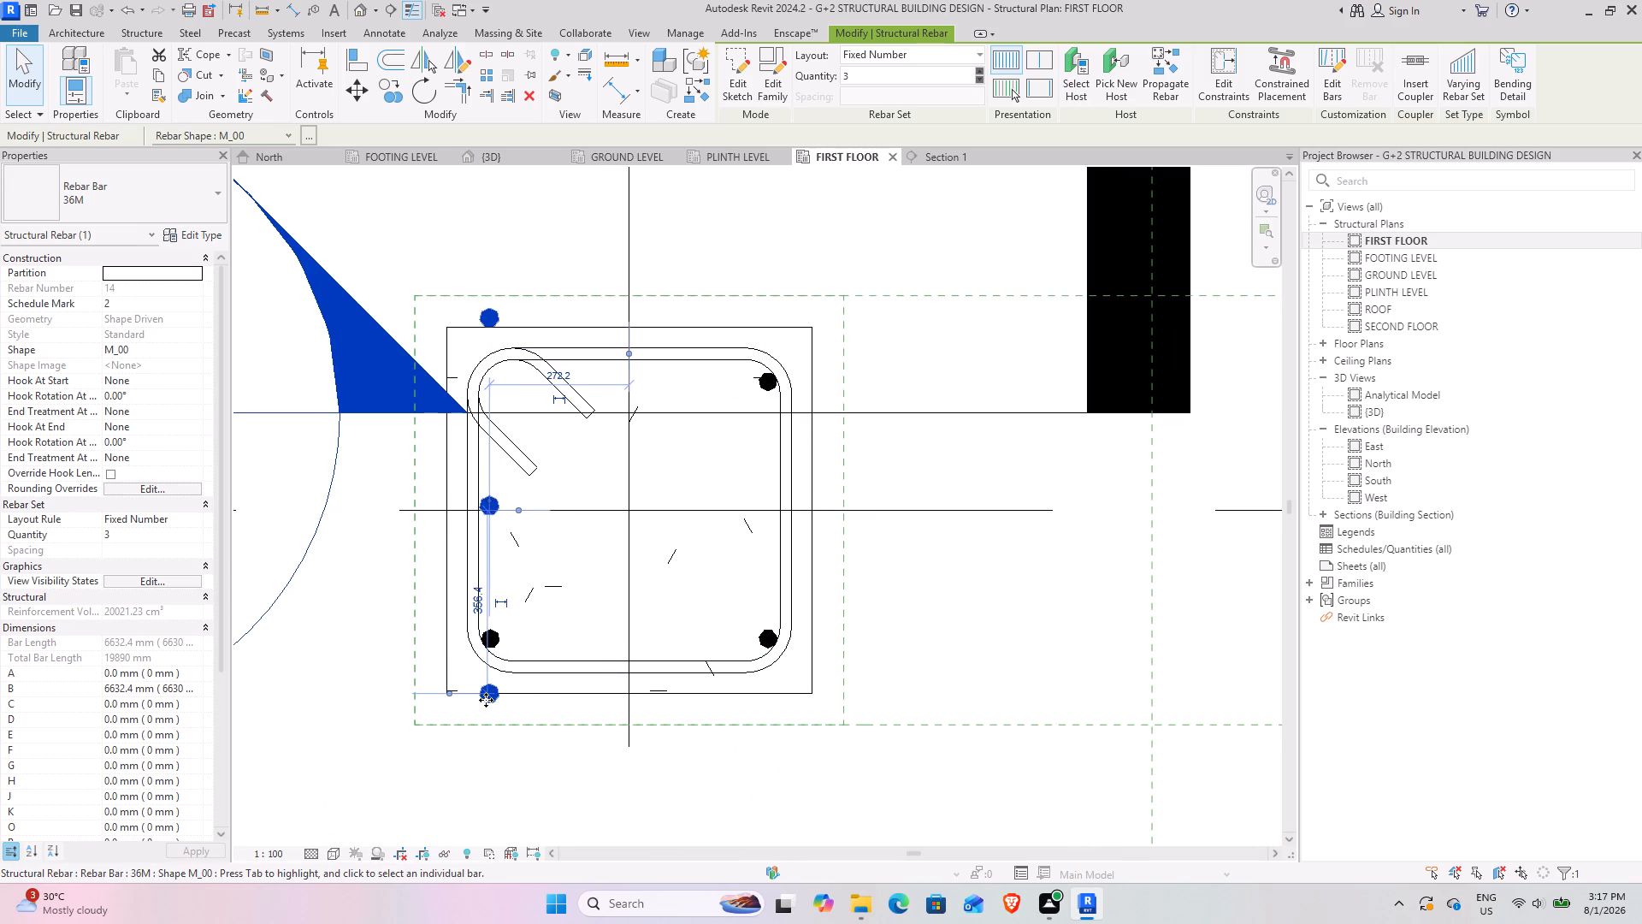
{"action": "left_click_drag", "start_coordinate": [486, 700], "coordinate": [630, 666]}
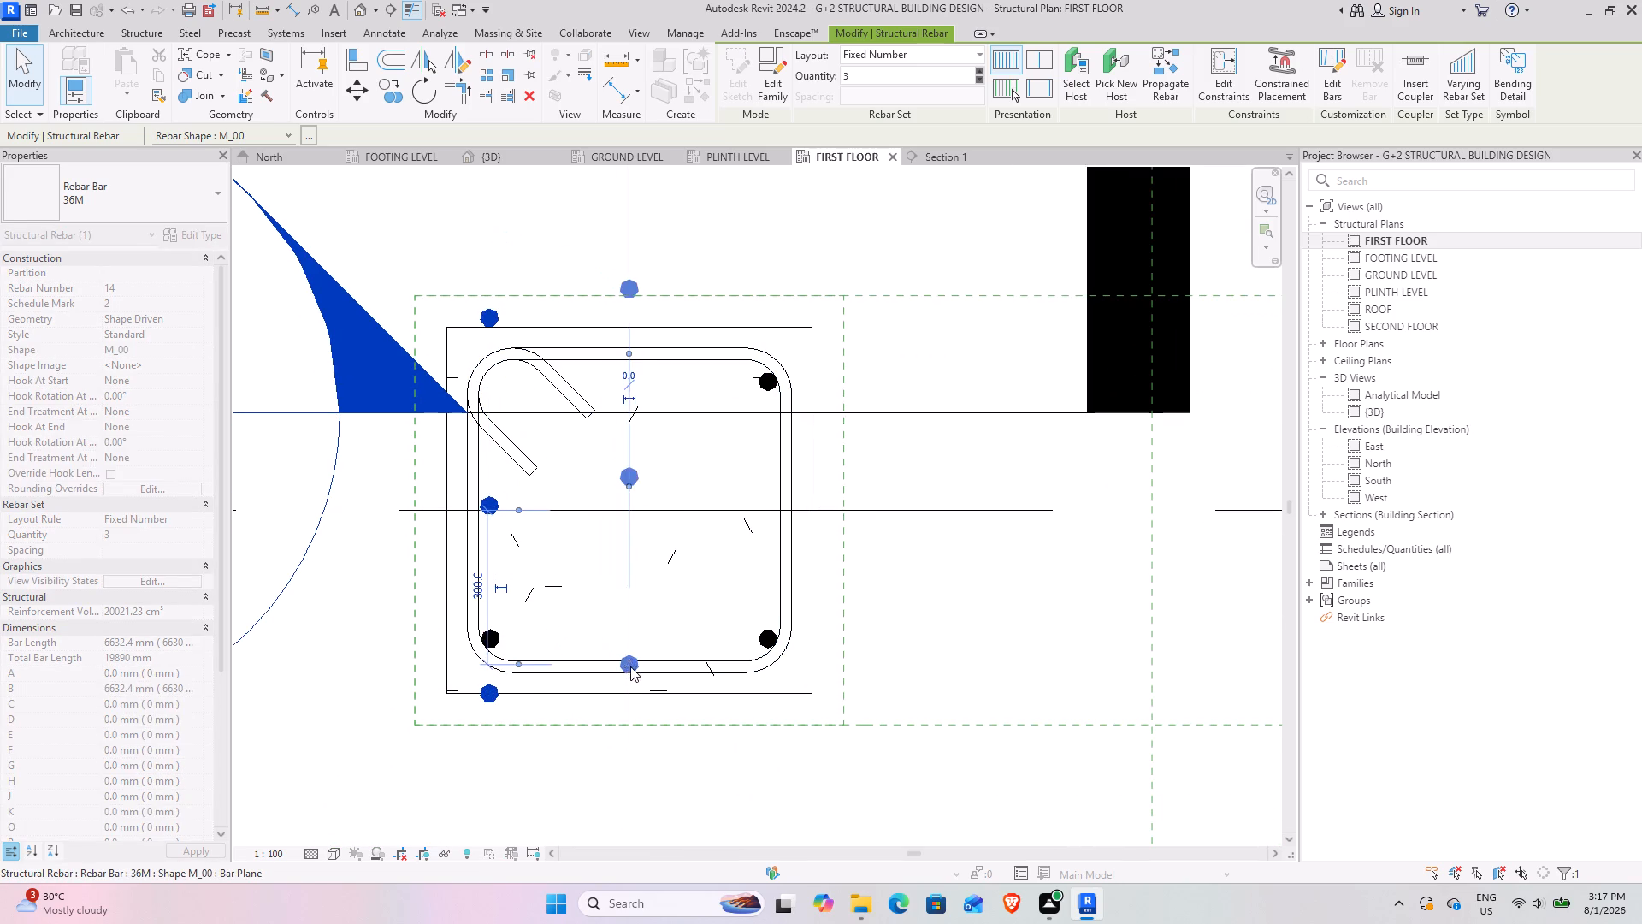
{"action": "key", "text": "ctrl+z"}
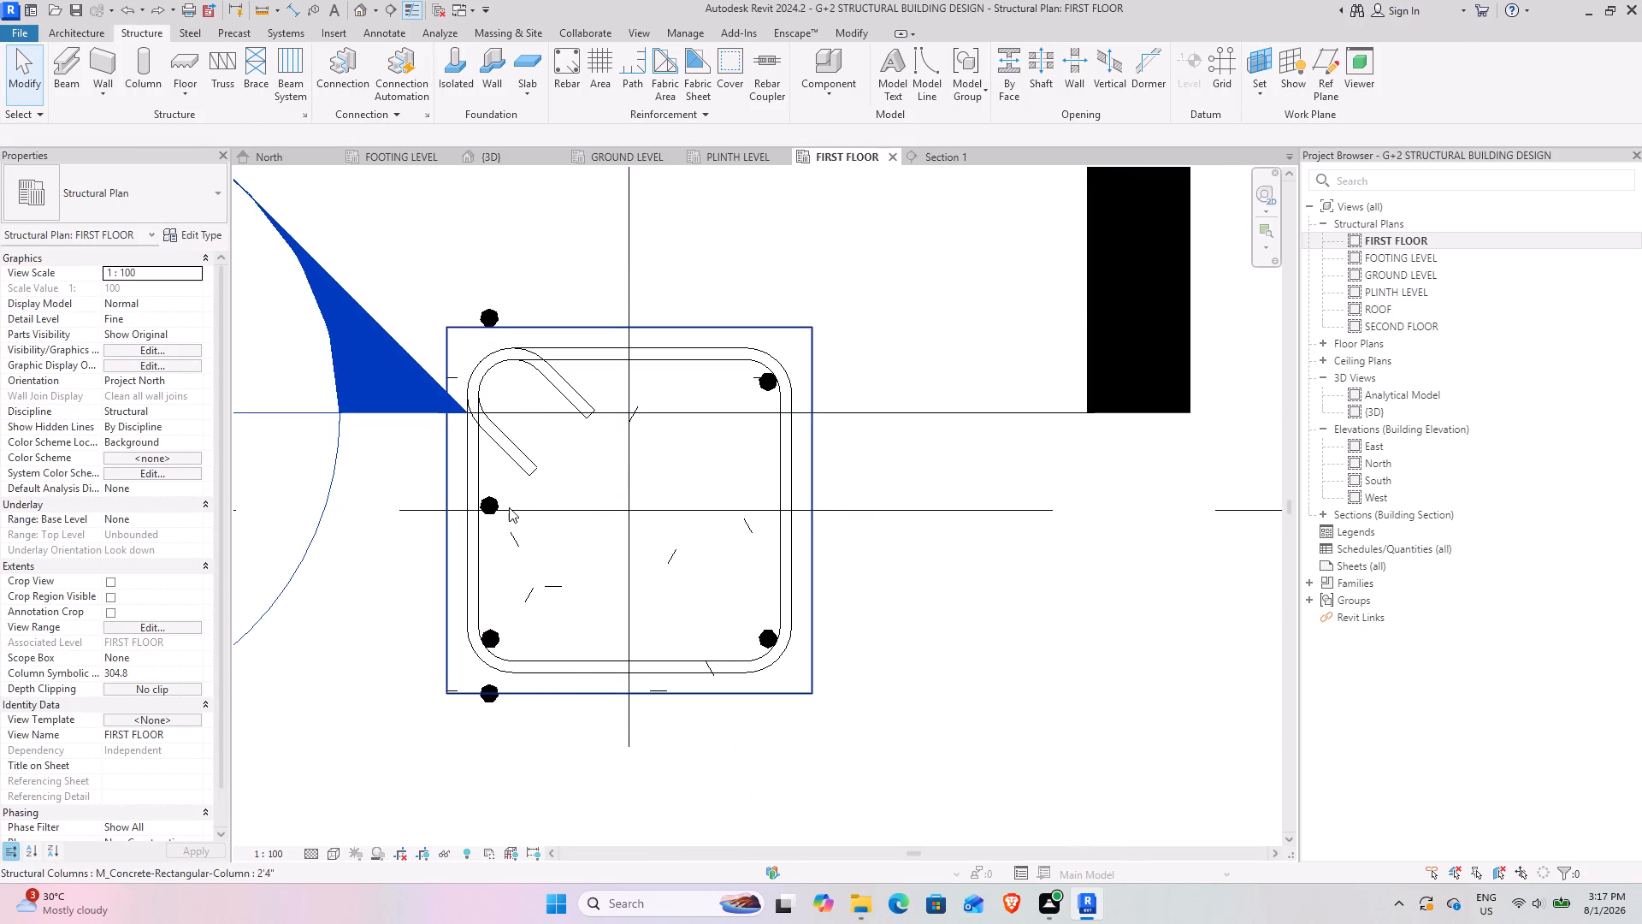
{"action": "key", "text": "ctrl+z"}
Copy the column's upper-right 36M bar onto grid 1, first 270 mm across between the upper corner bars, and again between the lower ones.
{"action": "left_click", "coordinate": [657, 509]}
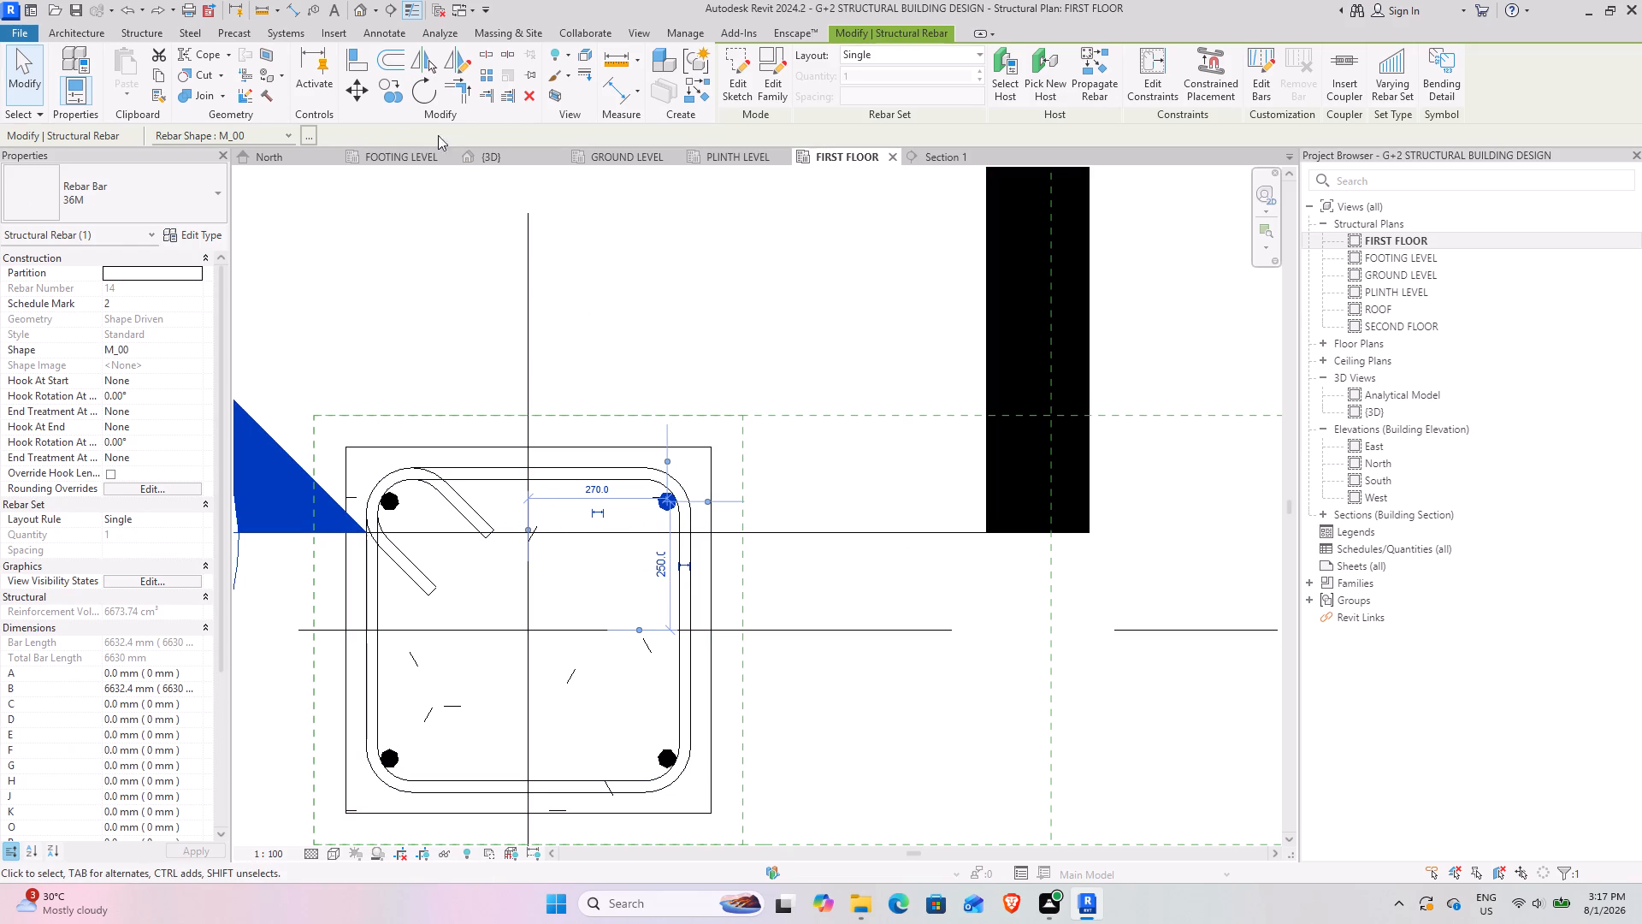
{"action": "left_click", "coordinate": [389, 90]}
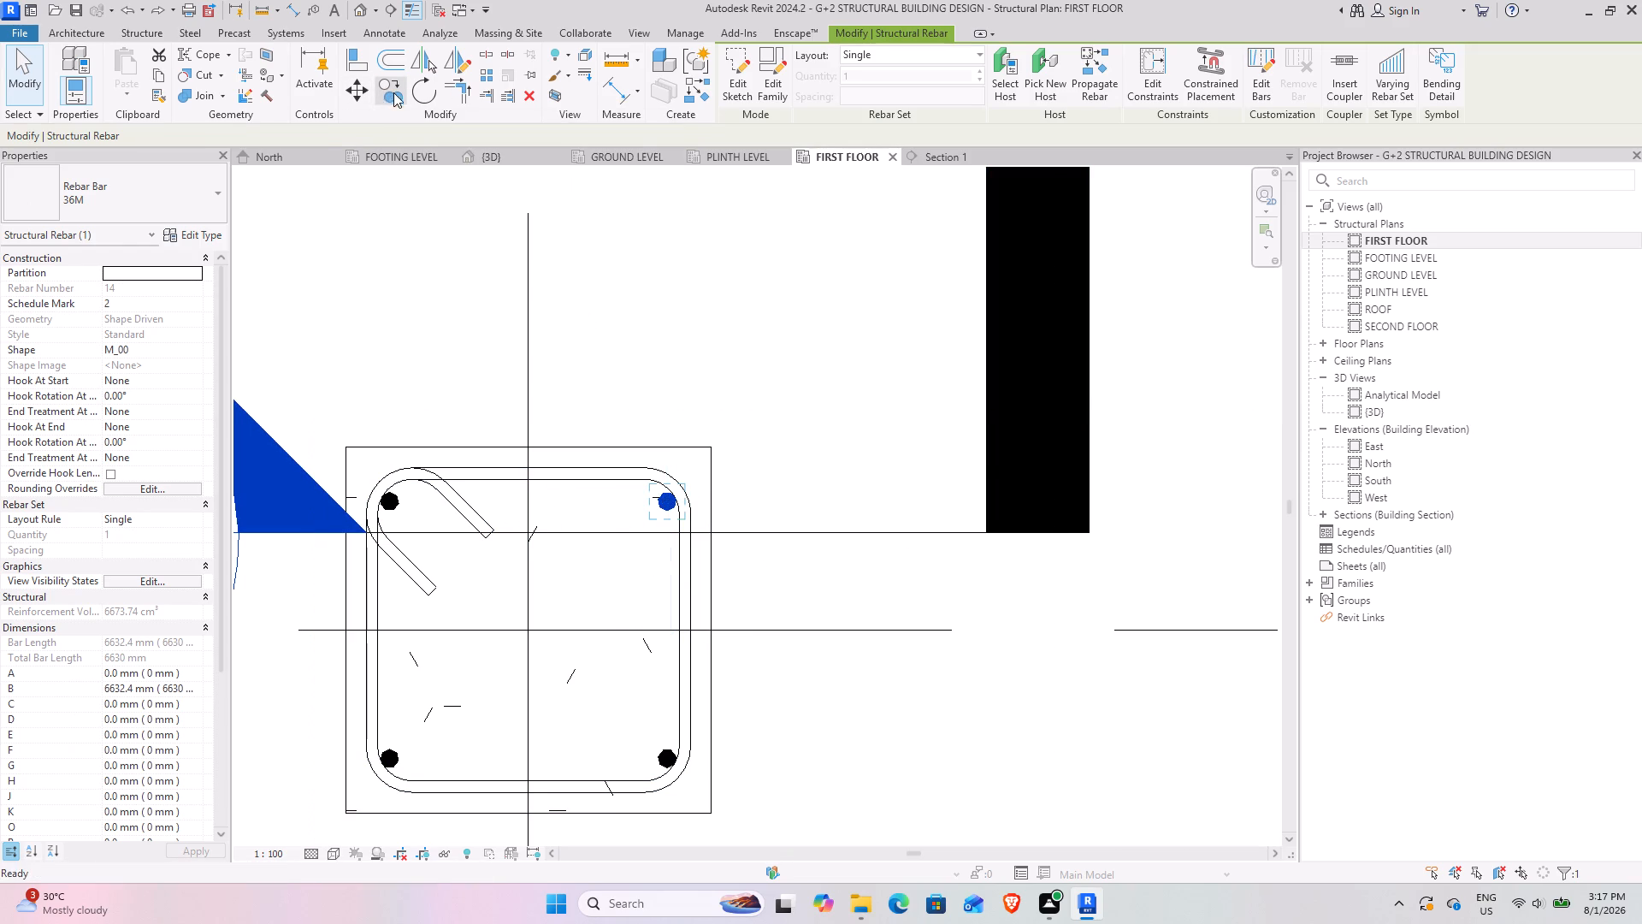
{"action": "left_click", "coordinate": [668, 499]}
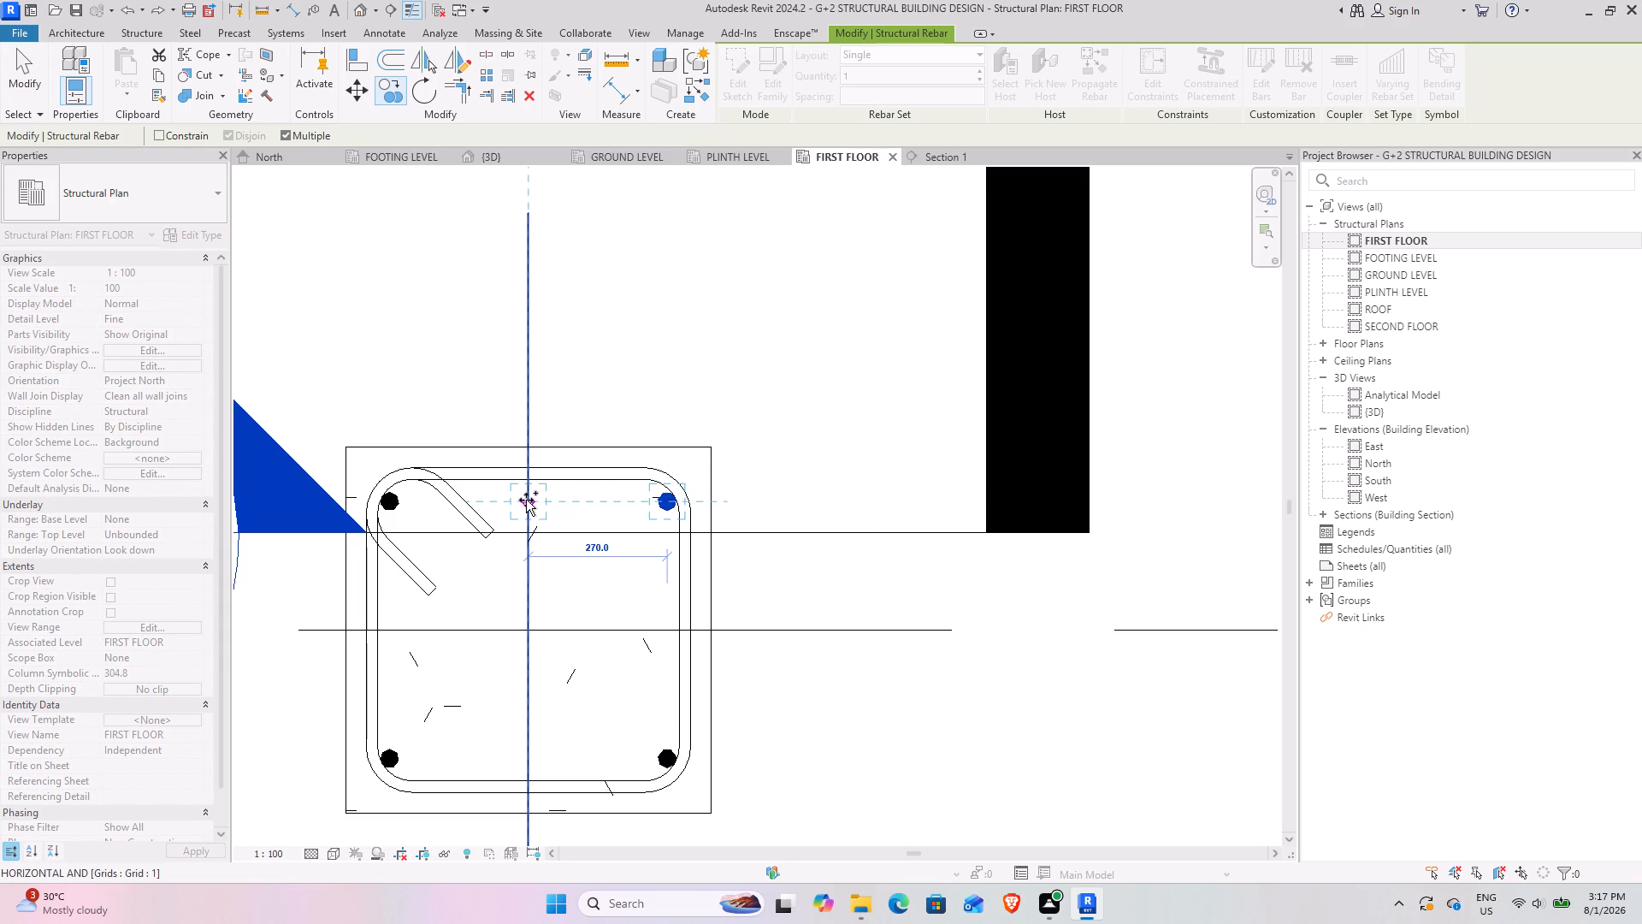
{"action": "left_click", "coordinate": [526, 502]}
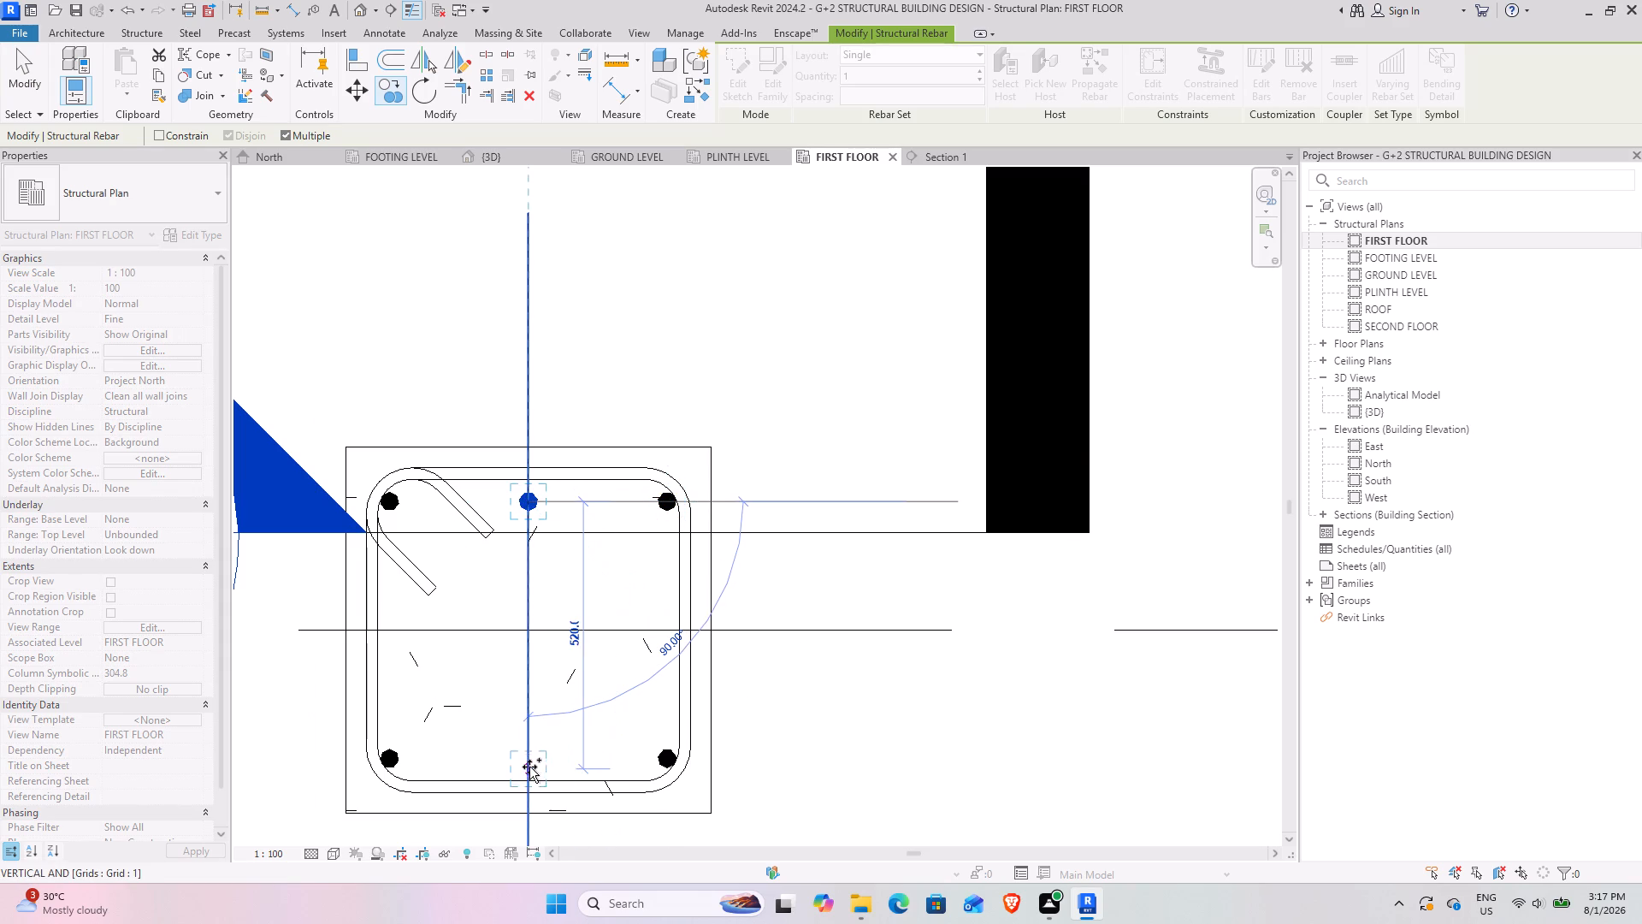
{"action": "left_click", "coordinate": [528, 763]}
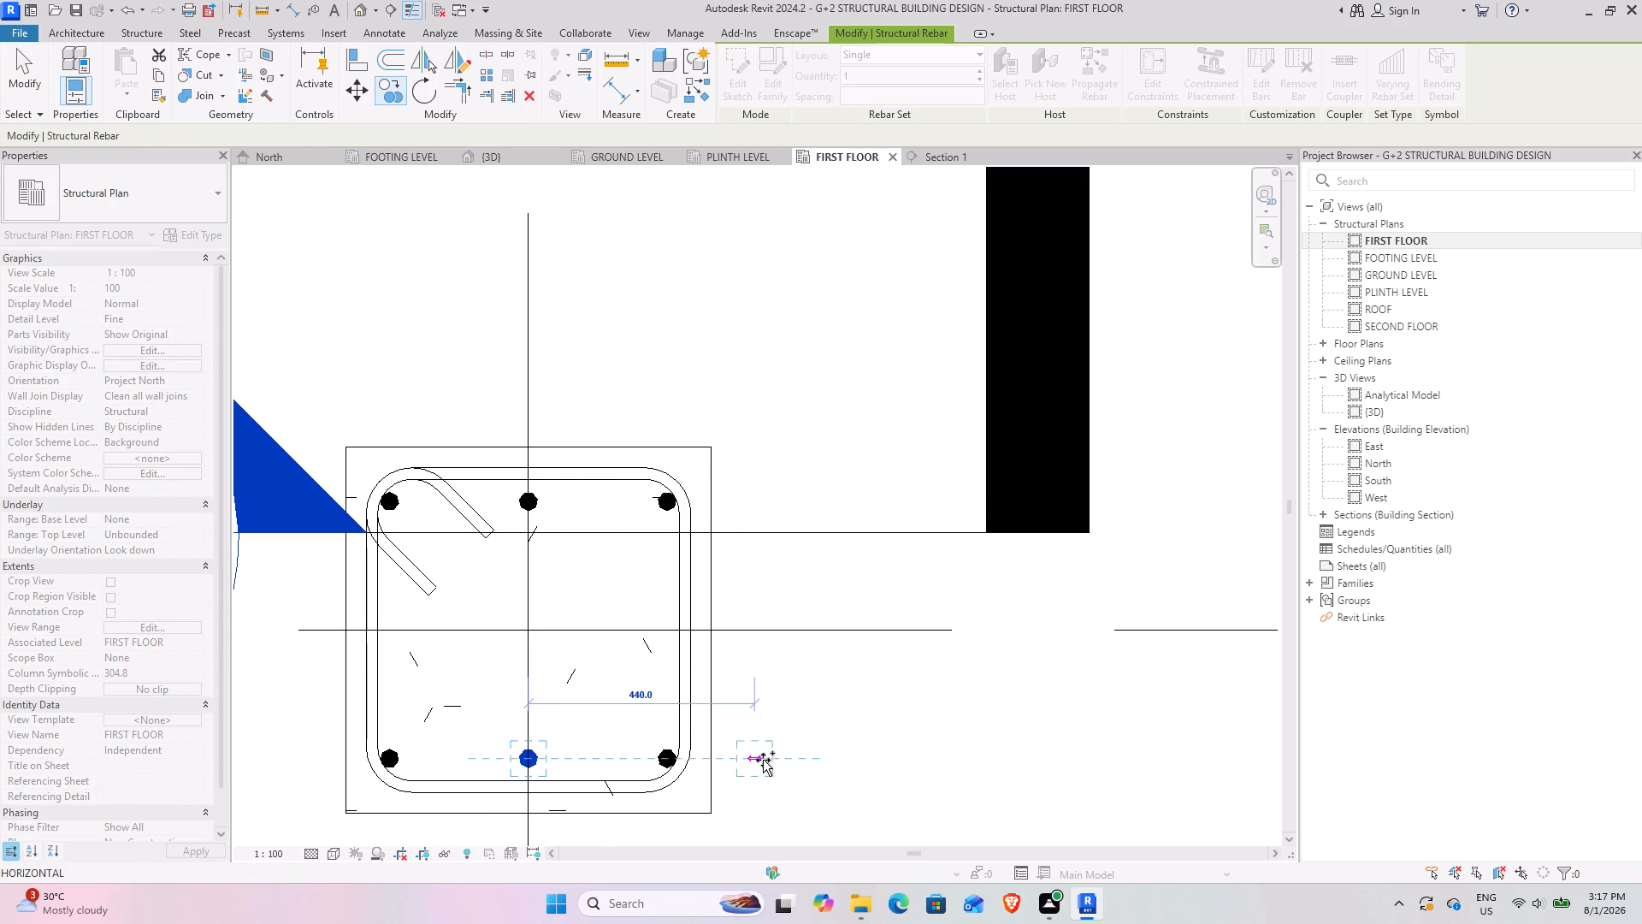
{"action": "key", "text": "Down"}
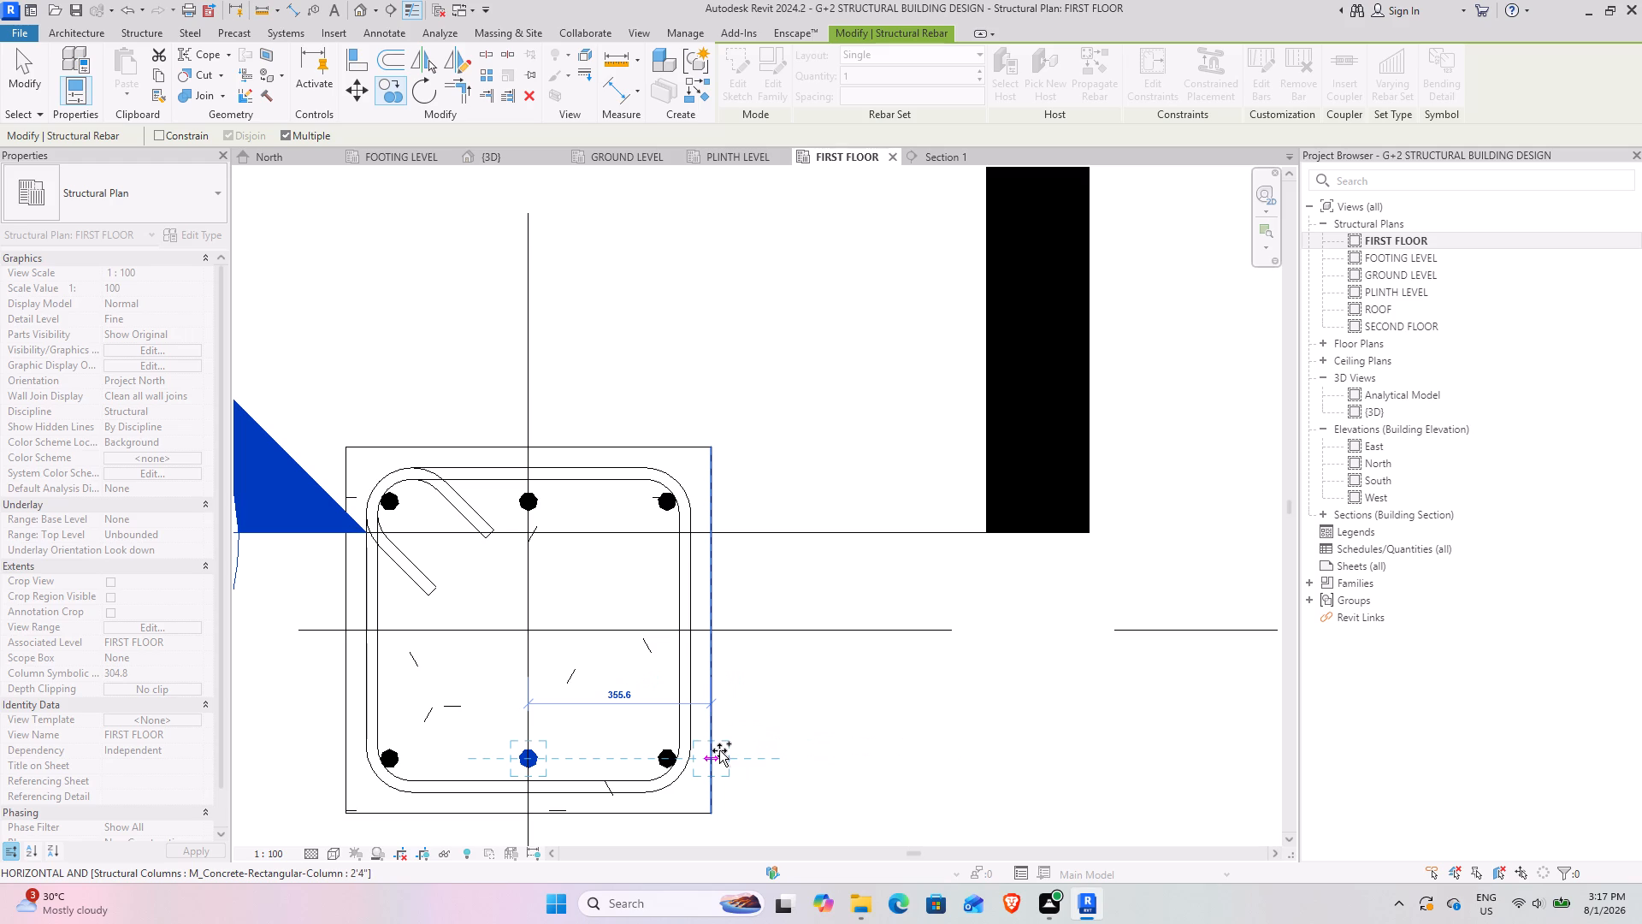
{"action": "key", "text": "Down"}
{"action": "key", "text": "Escape"}
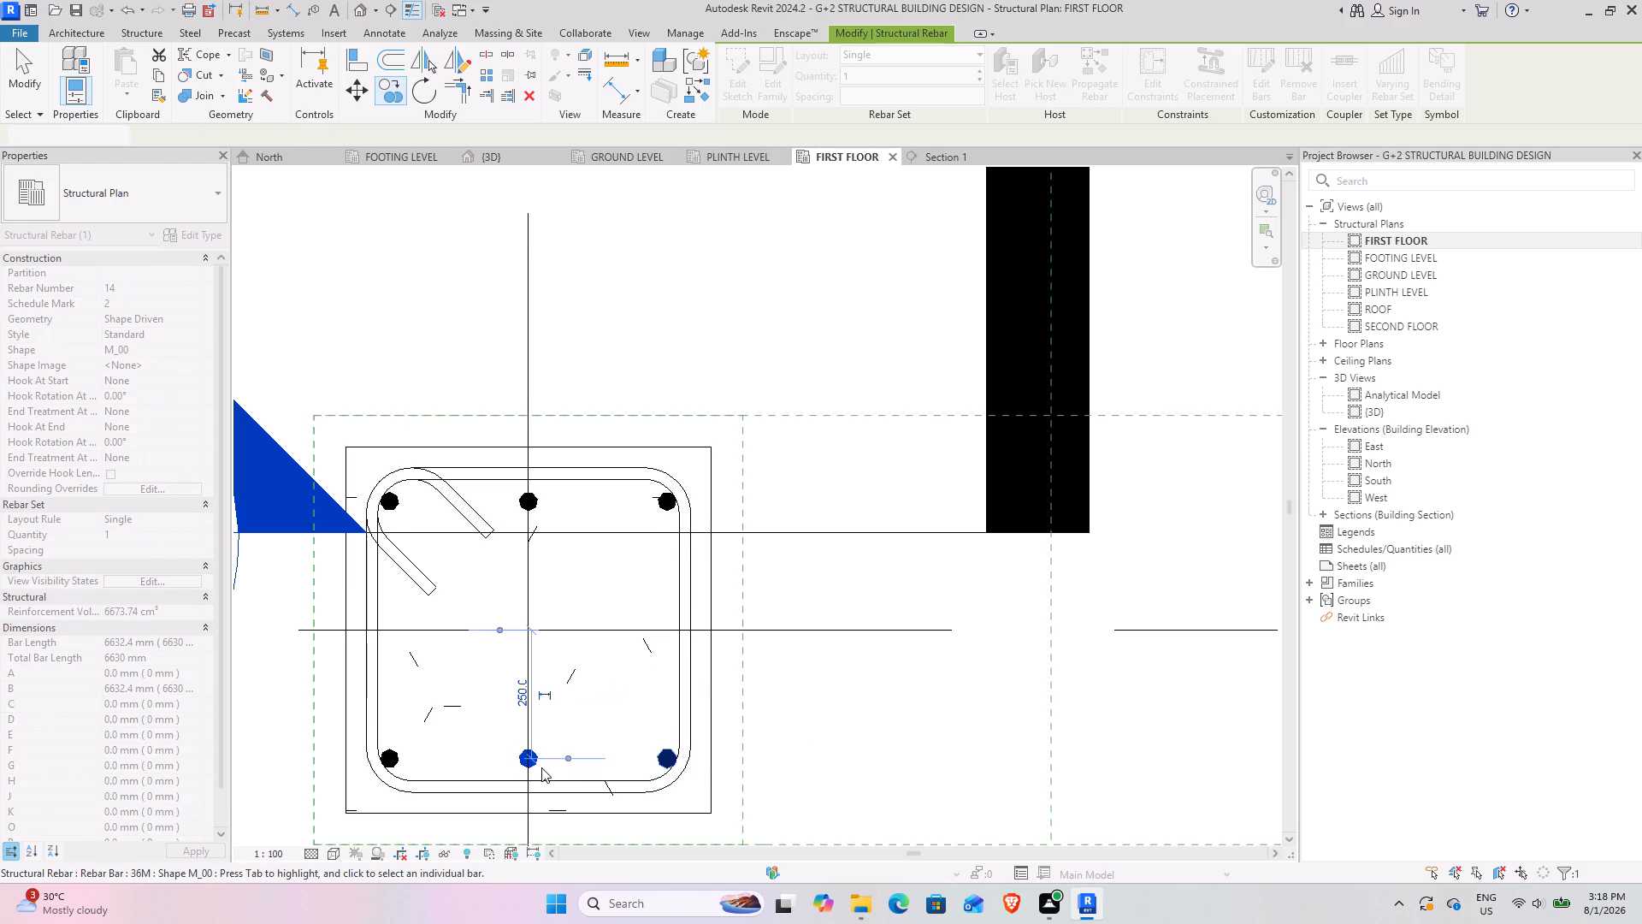
Nudge the lower middle 36M bar on grid 1 to 260 mm from the column's horizontal grid line.
{"action": "key", "text": "Down"}
{"action": "key", "text": "Down"}
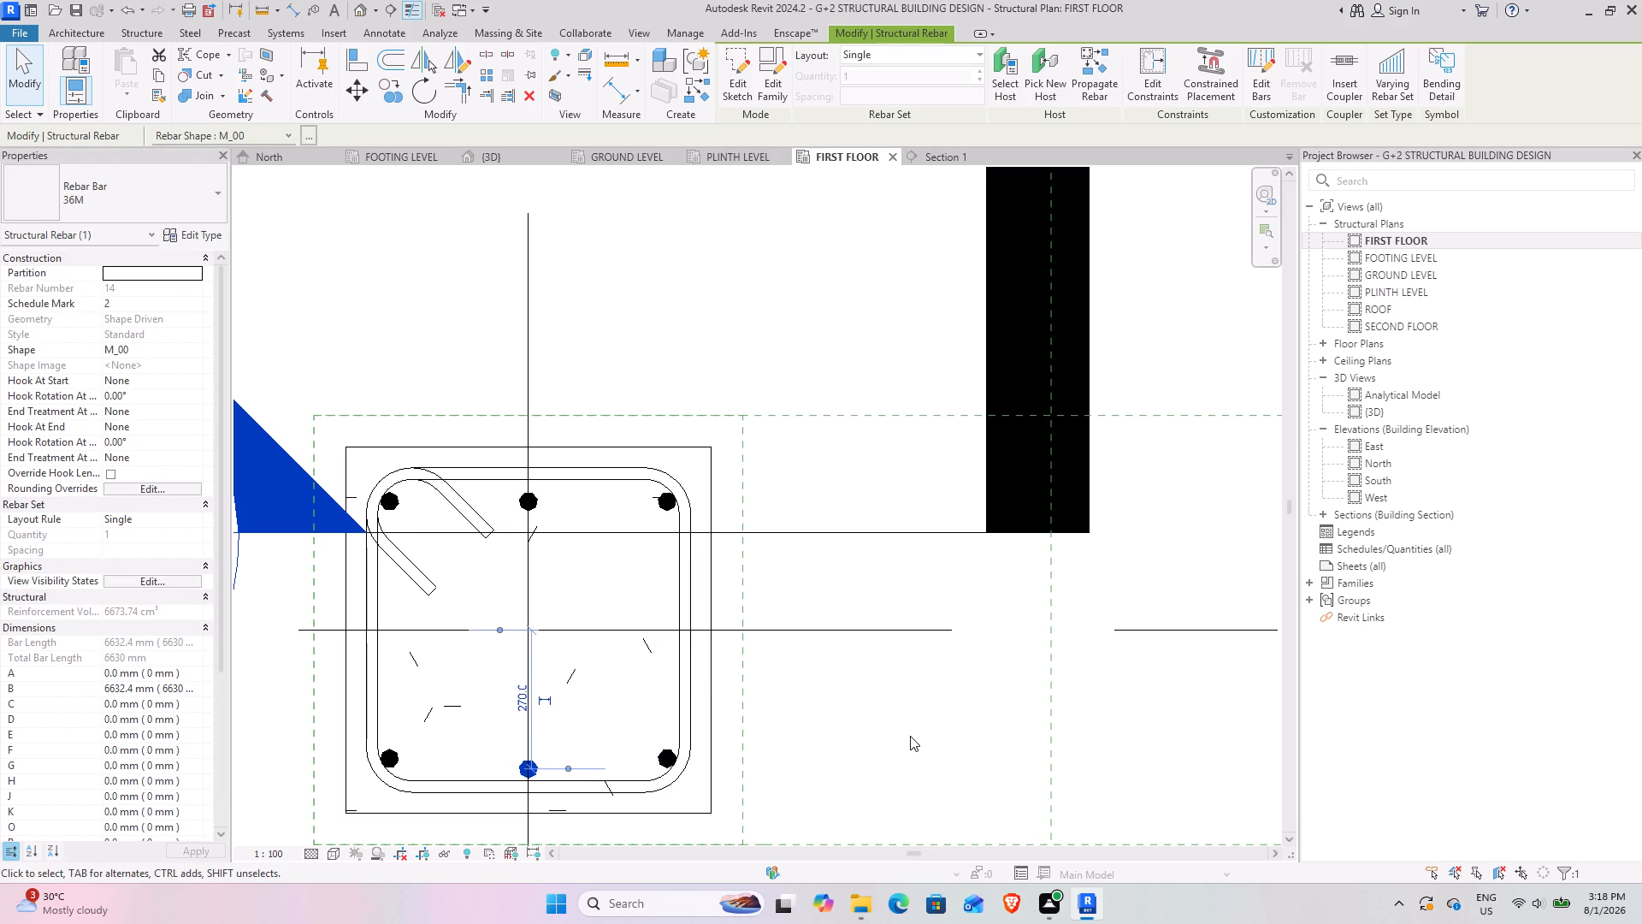
{"action": "key", "text": "Up"}
Change the visual style of the FIRST FLOOR plan around the reinforced column.
{"action": "scroll", "coordinate": [824, 668], "scroll_direction": "down", "scroll_amount": 2}
{"action": "middle_click_drag", "start_coordinate": [780, 667], "coordinate": [874, 536]}
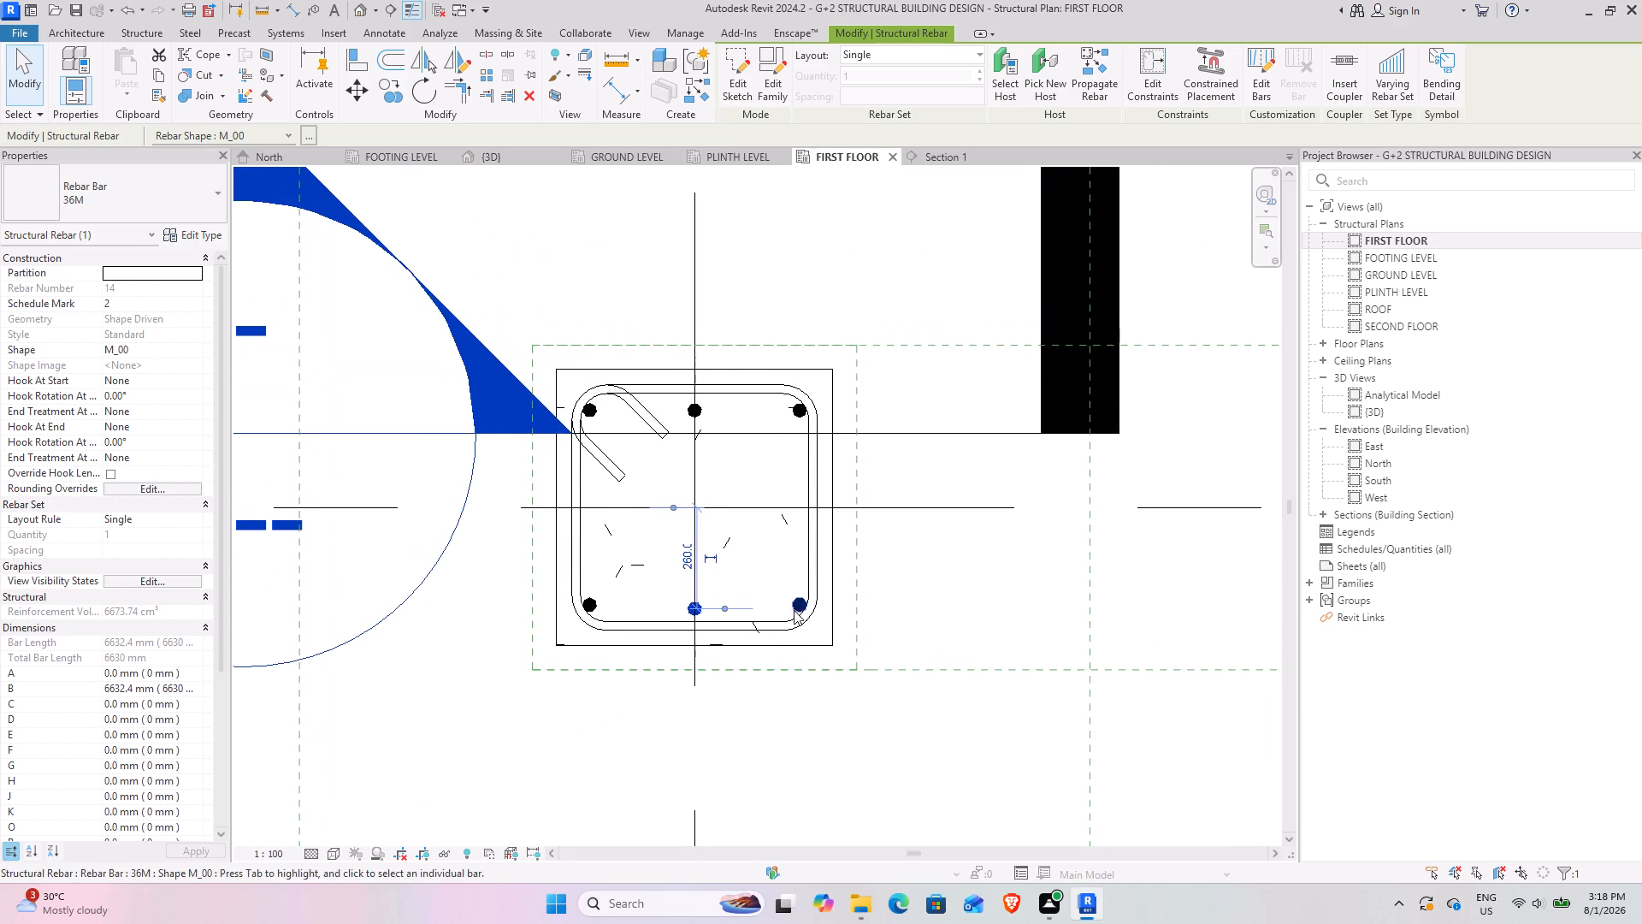
{"action": "scroll", "coordinate": [887, 588], "scroll_direction": "up", "scroll_amount": 2}
{"action": "middle_click_drag", "start_coordinate": [969, 560], "coordinate": [910, 616]}
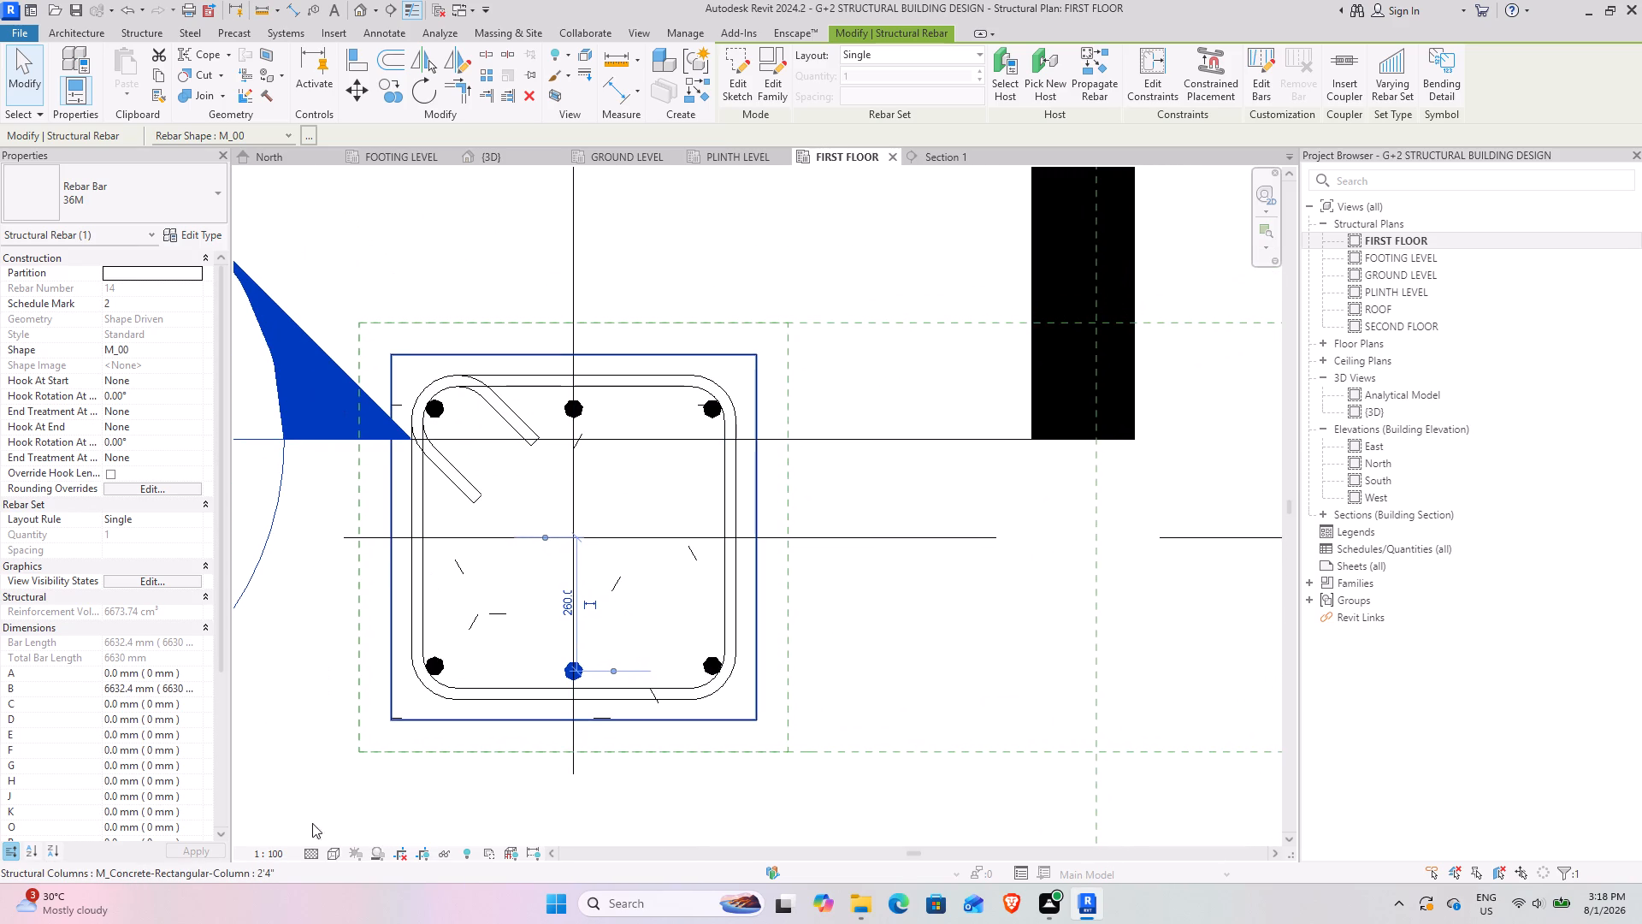
{"action": "left_click", "coordinate": [334, 853]}
{"action": "left_click", "coordinate": [384, 750]}
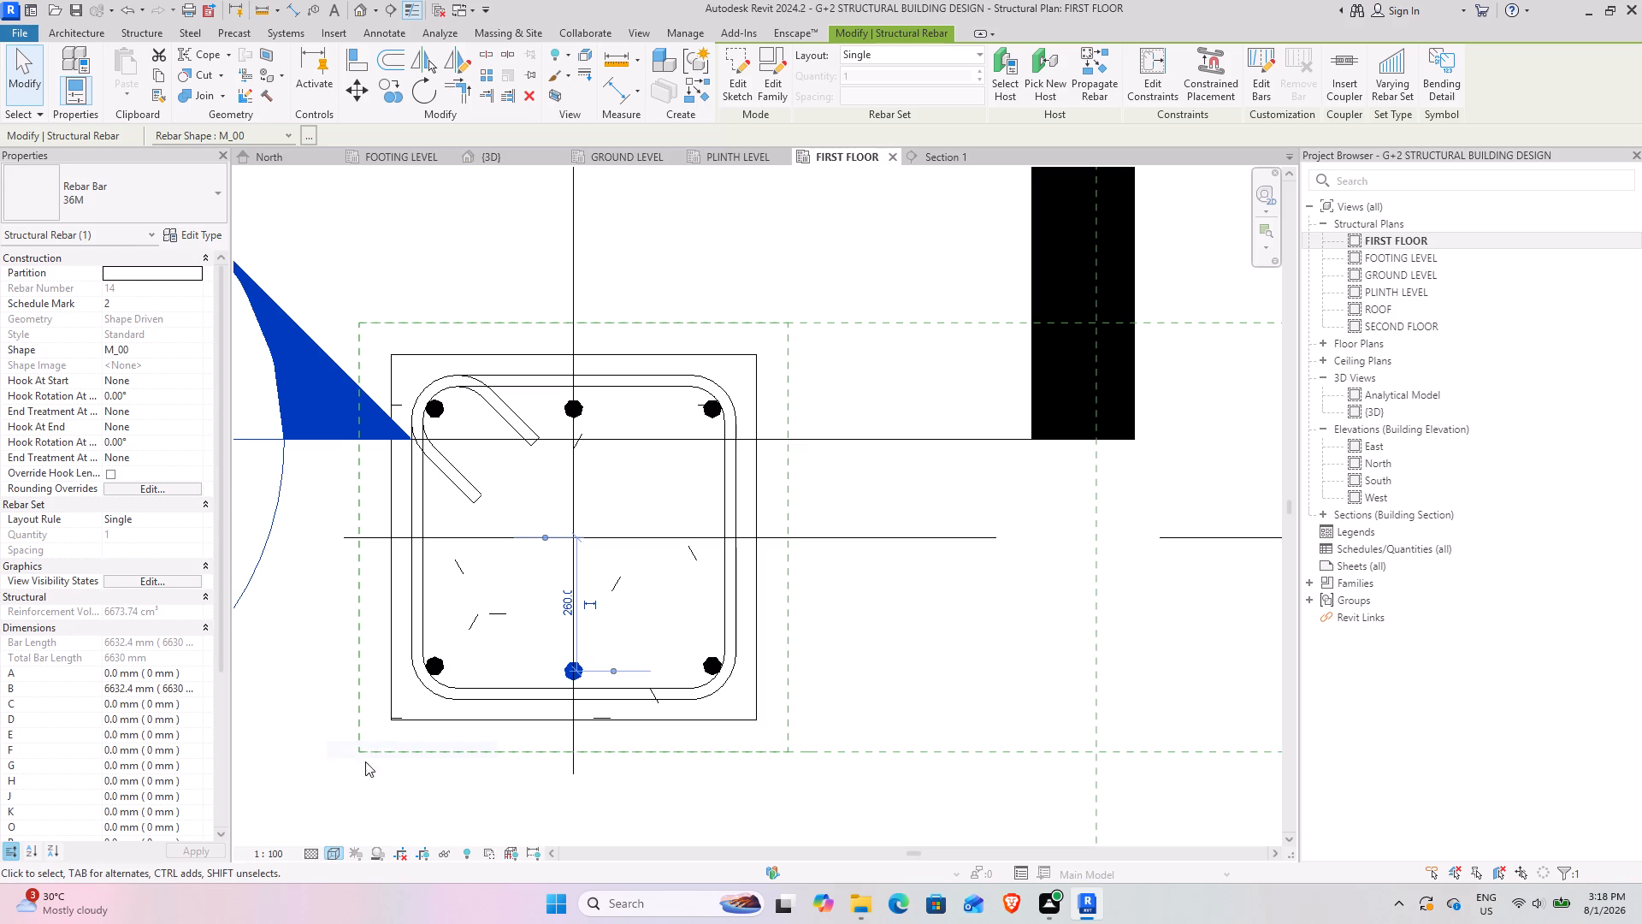
Set the FIRST FLOOR plan's detail level to Fine.
{"action": "left_click", "coordinate": [307, 850]}
{"action": "left_click", "coordinate": [331, 832]}
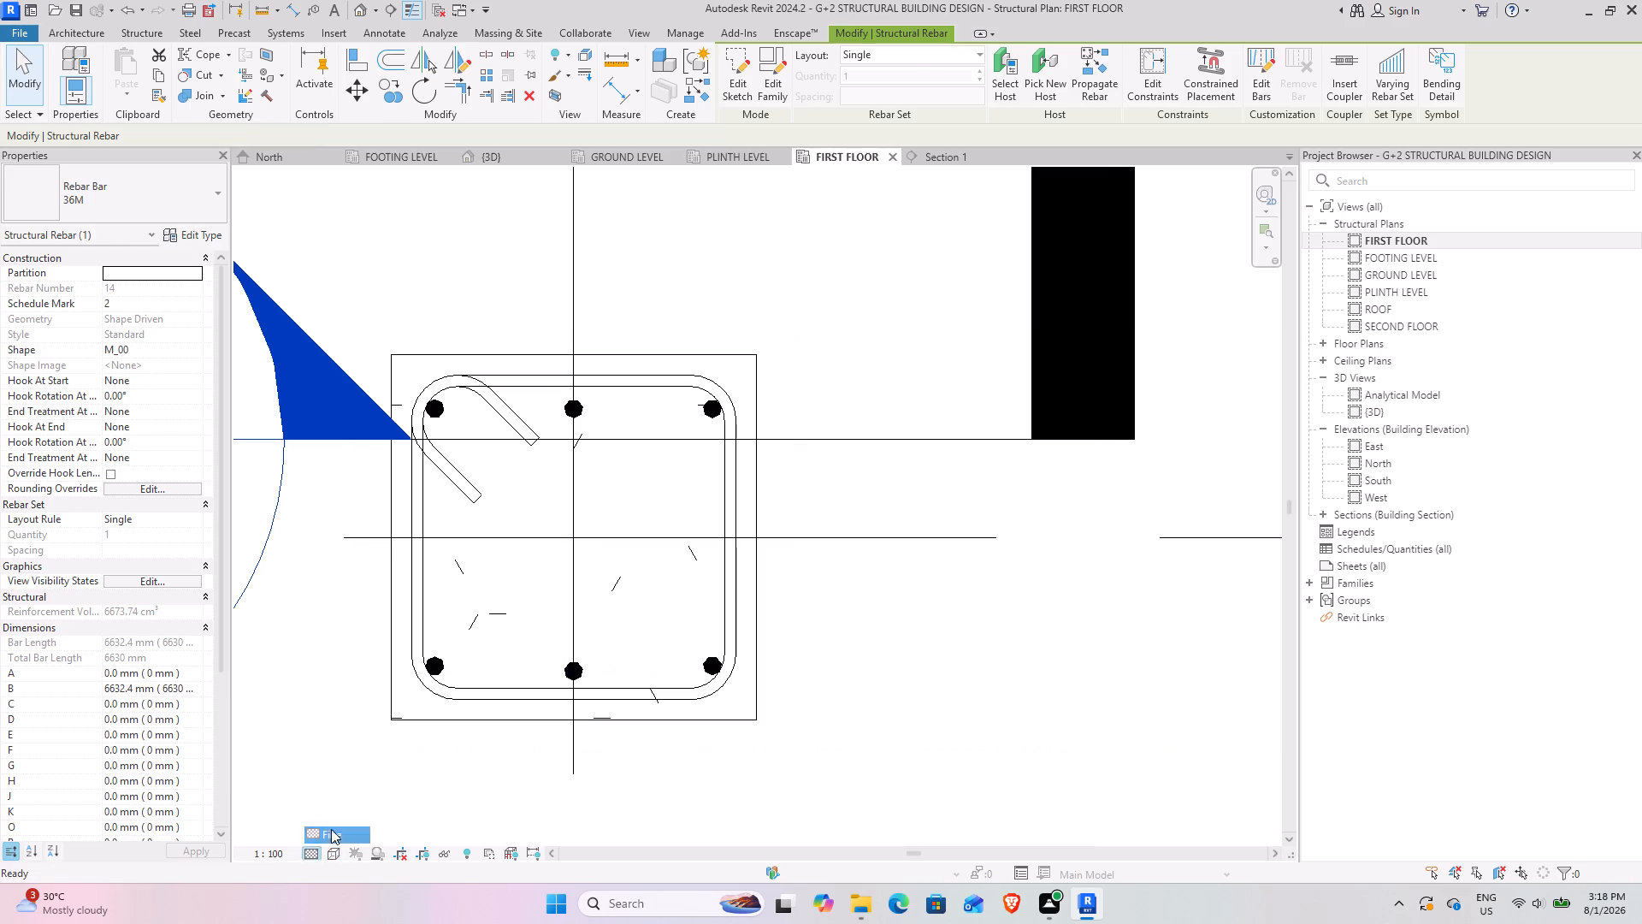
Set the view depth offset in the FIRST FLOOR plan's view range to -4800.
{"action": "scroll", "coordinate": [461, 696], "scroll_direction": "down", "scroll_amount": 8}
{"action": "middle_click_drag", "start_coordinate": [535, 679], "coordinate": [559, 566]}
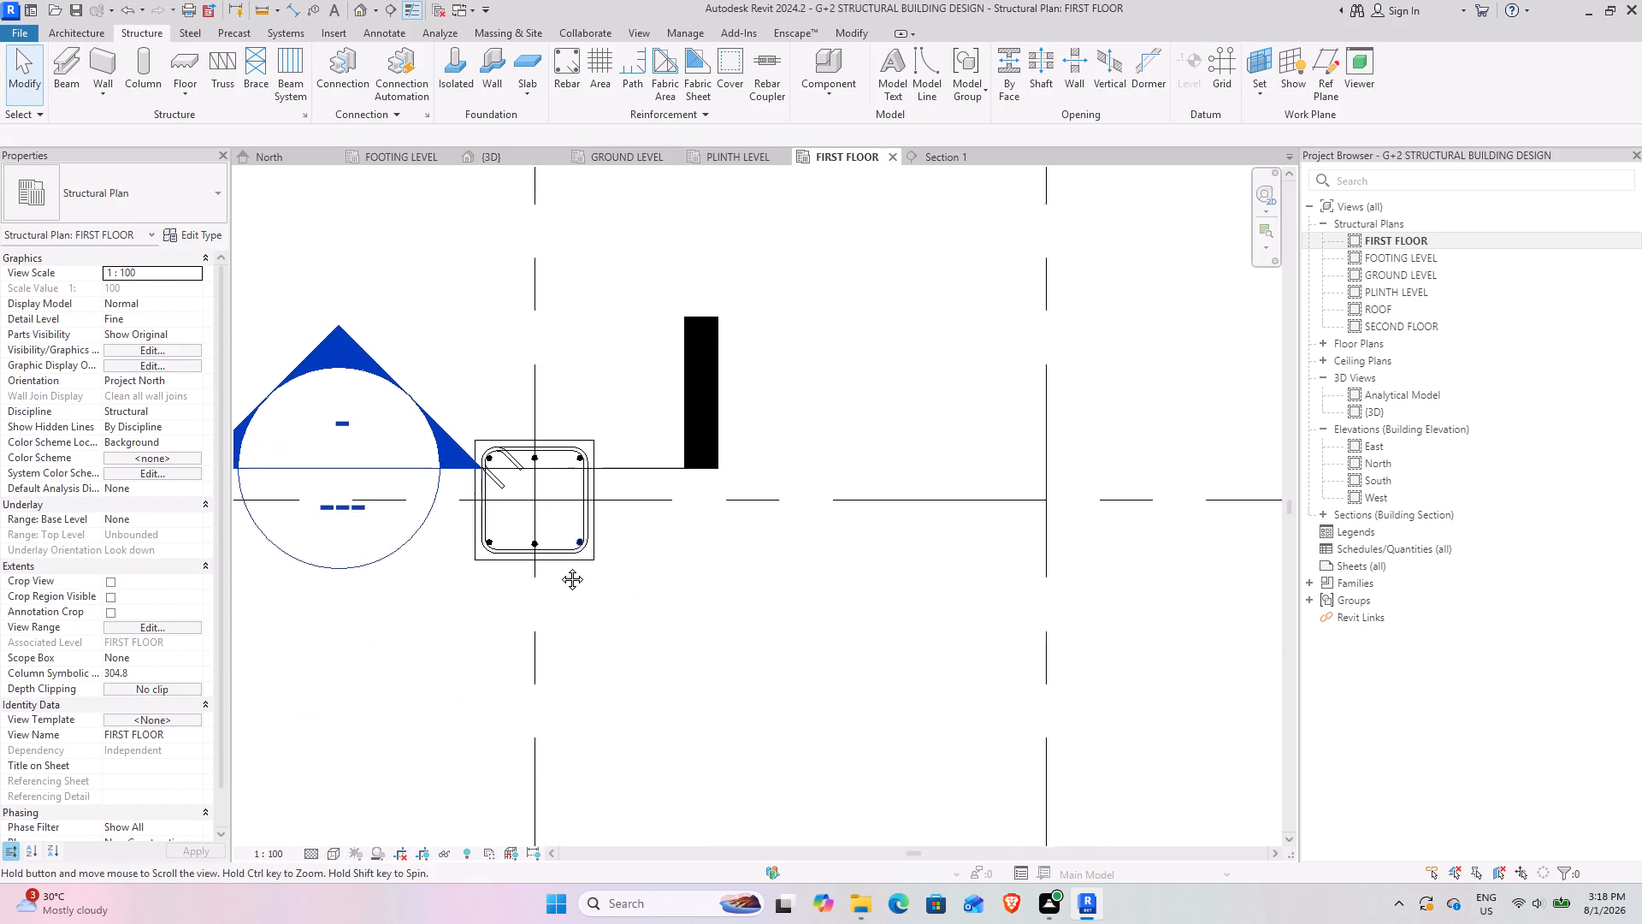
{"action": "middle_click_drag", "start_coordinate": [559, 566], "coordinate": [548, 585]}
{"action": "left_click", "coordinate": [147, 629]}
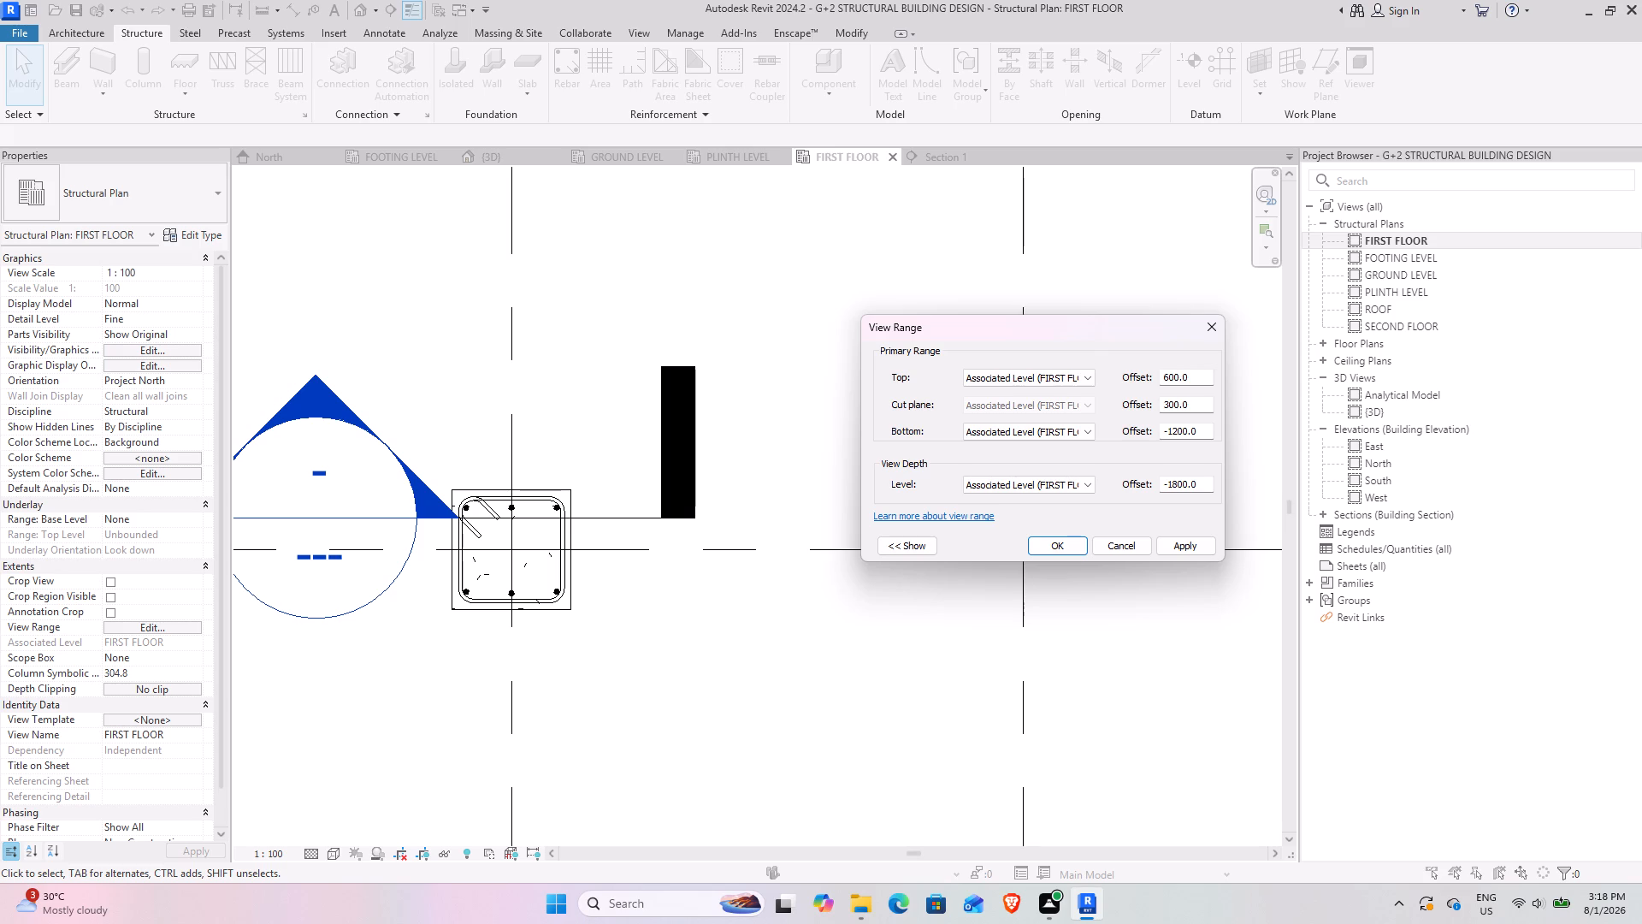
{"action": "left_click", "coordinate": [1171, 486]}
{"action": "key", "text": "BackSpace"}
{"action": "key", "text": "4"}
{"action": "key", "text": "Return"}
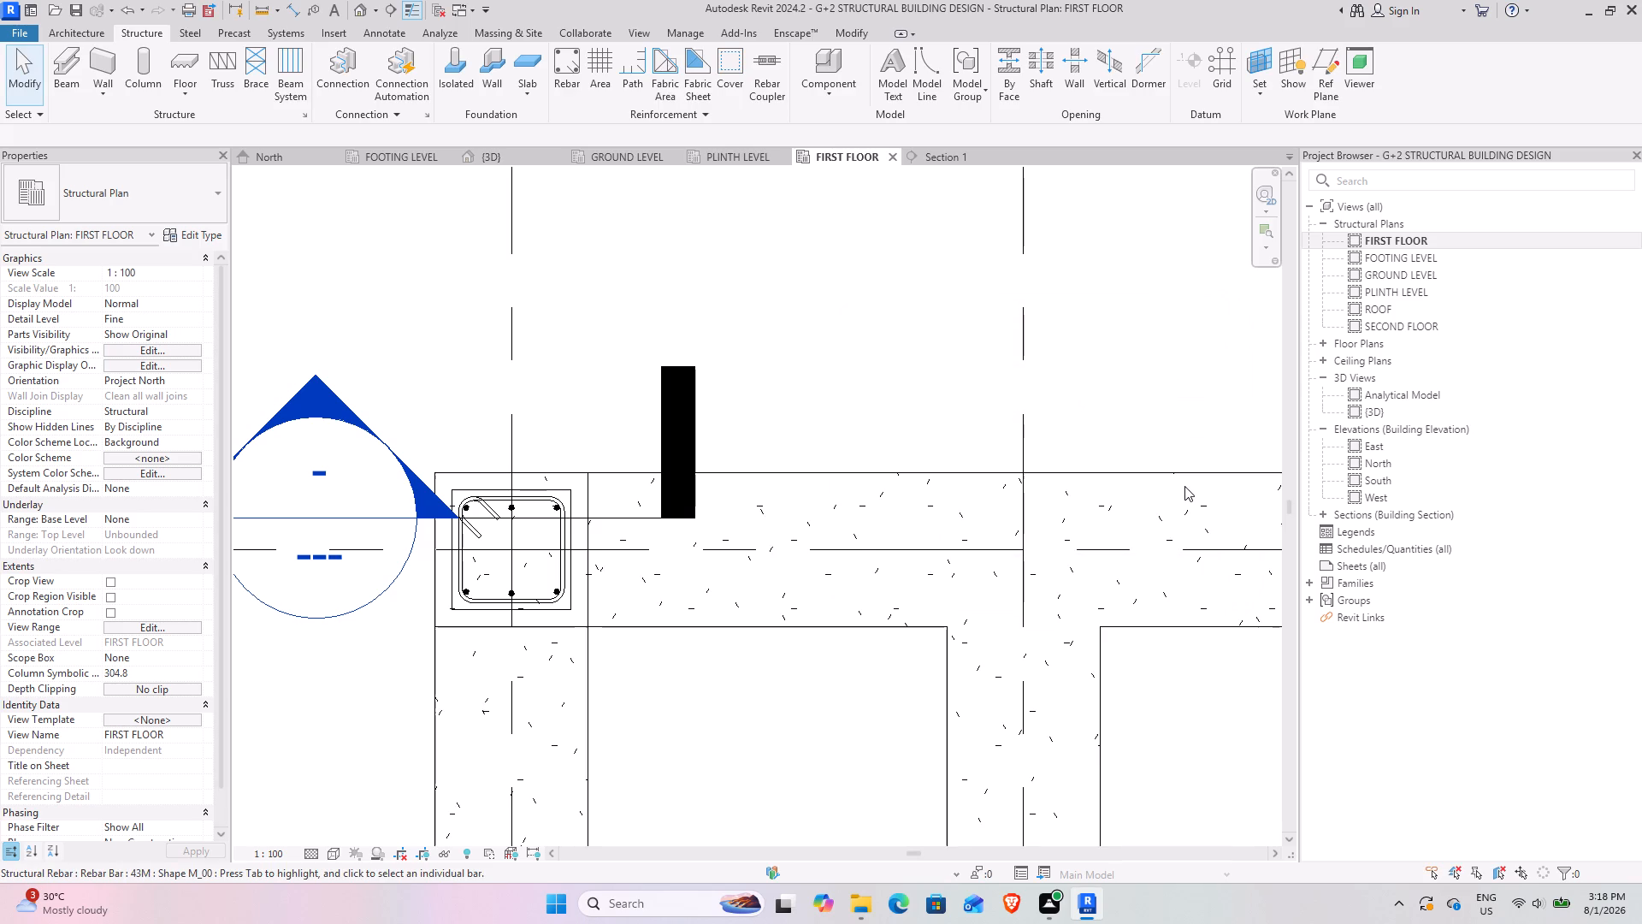
Set the FIRST FLOOR plan's visual style to Wireframe.
{"action": "scroll", "coordinate": [590, 605], "scroll_direction": "down", "scroll_amount": 3}
{"action": "middle_click_drag", "start_coordinate": [689, 561], "coordinate": [698, 526]}
{"action": "scroll", "coordinate": [579, 521], "scroll_direction": "up", "scroll_amount": 7}
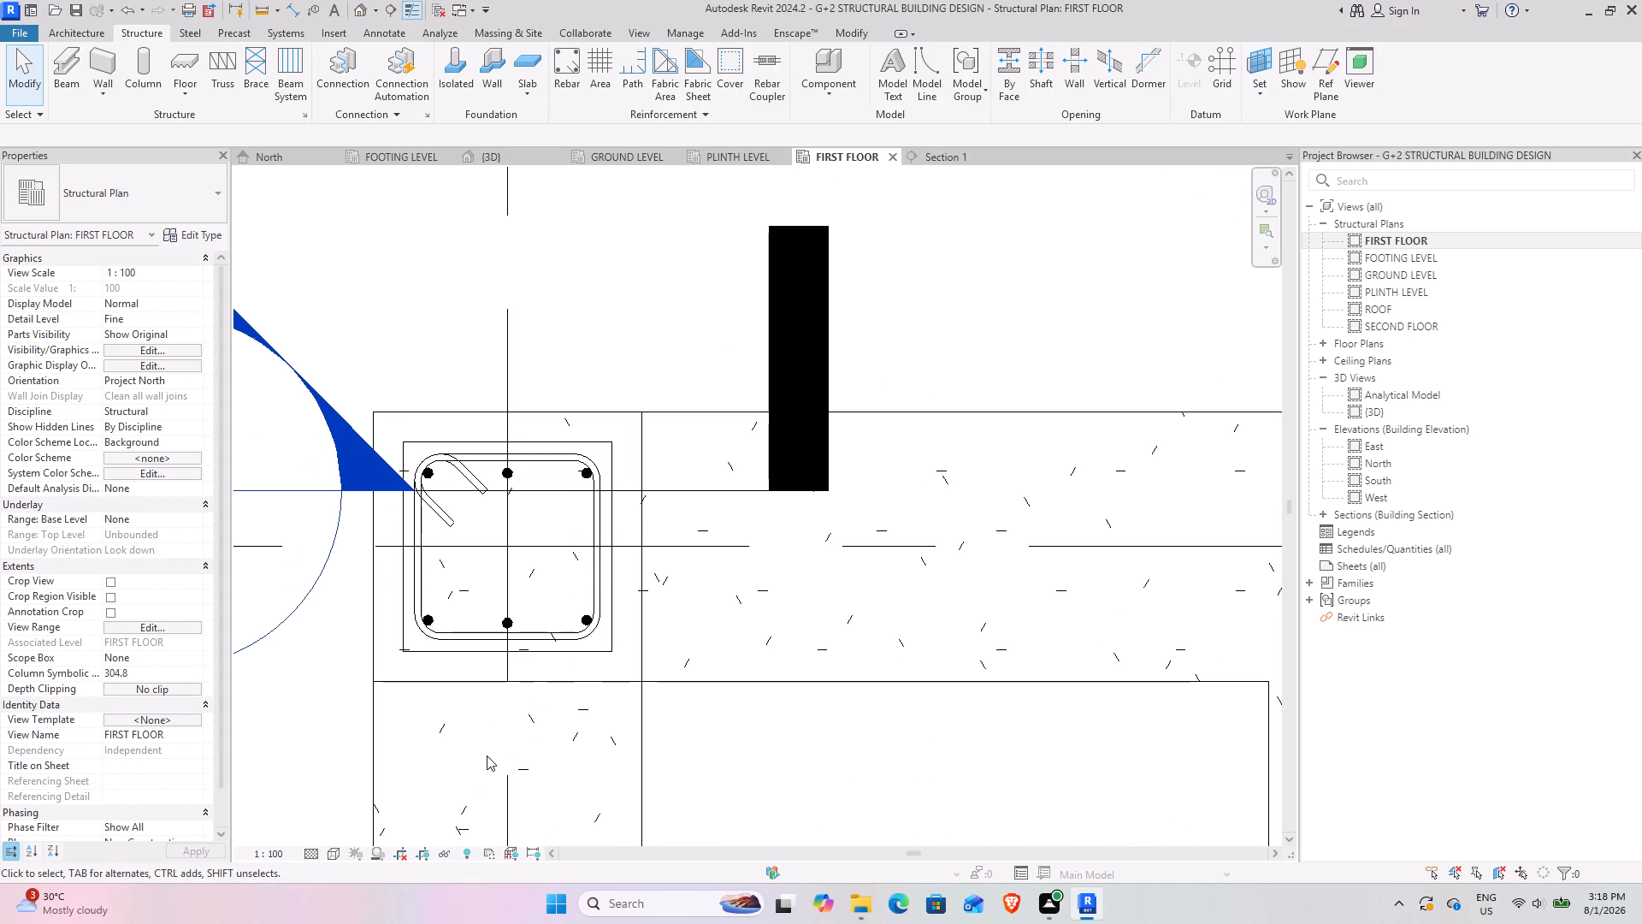
{"action": "scroll", "coordinate": [509, 577], "scroll_direction": "up", "scroll_amount": 4}
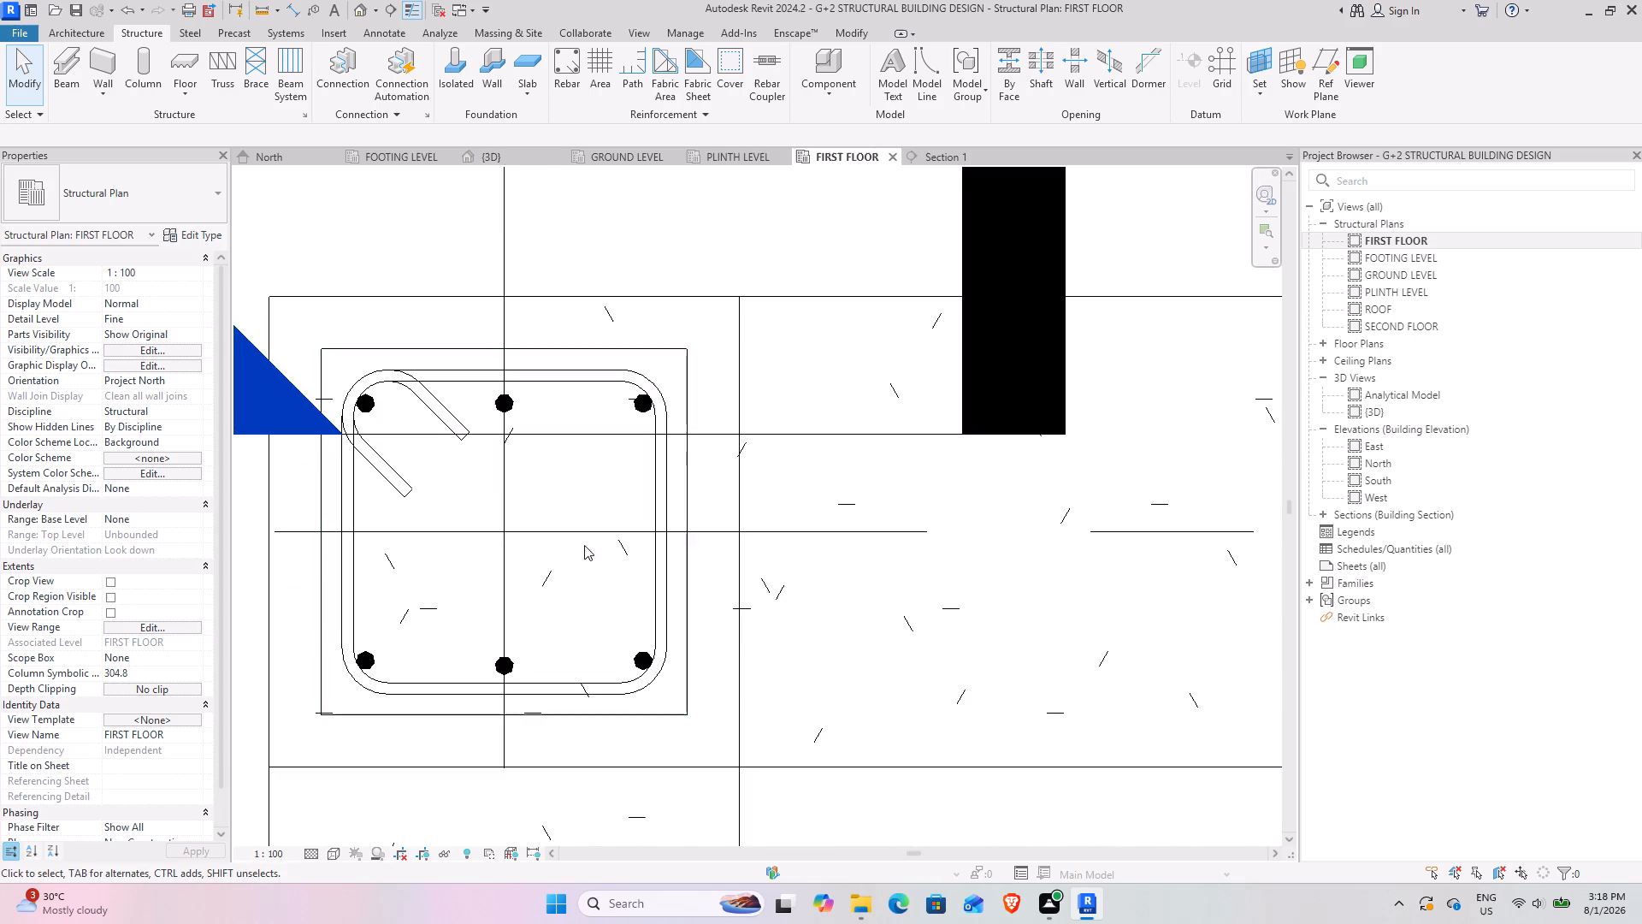
{"action": "scroll", "coordinate": [584, 545], "scroll_direction": "down", "scroll_amount": 2}
{"action": "left_click", "coordinate": [328, 854]}
{"action": "left_click", "coordinate": [387, 753]}
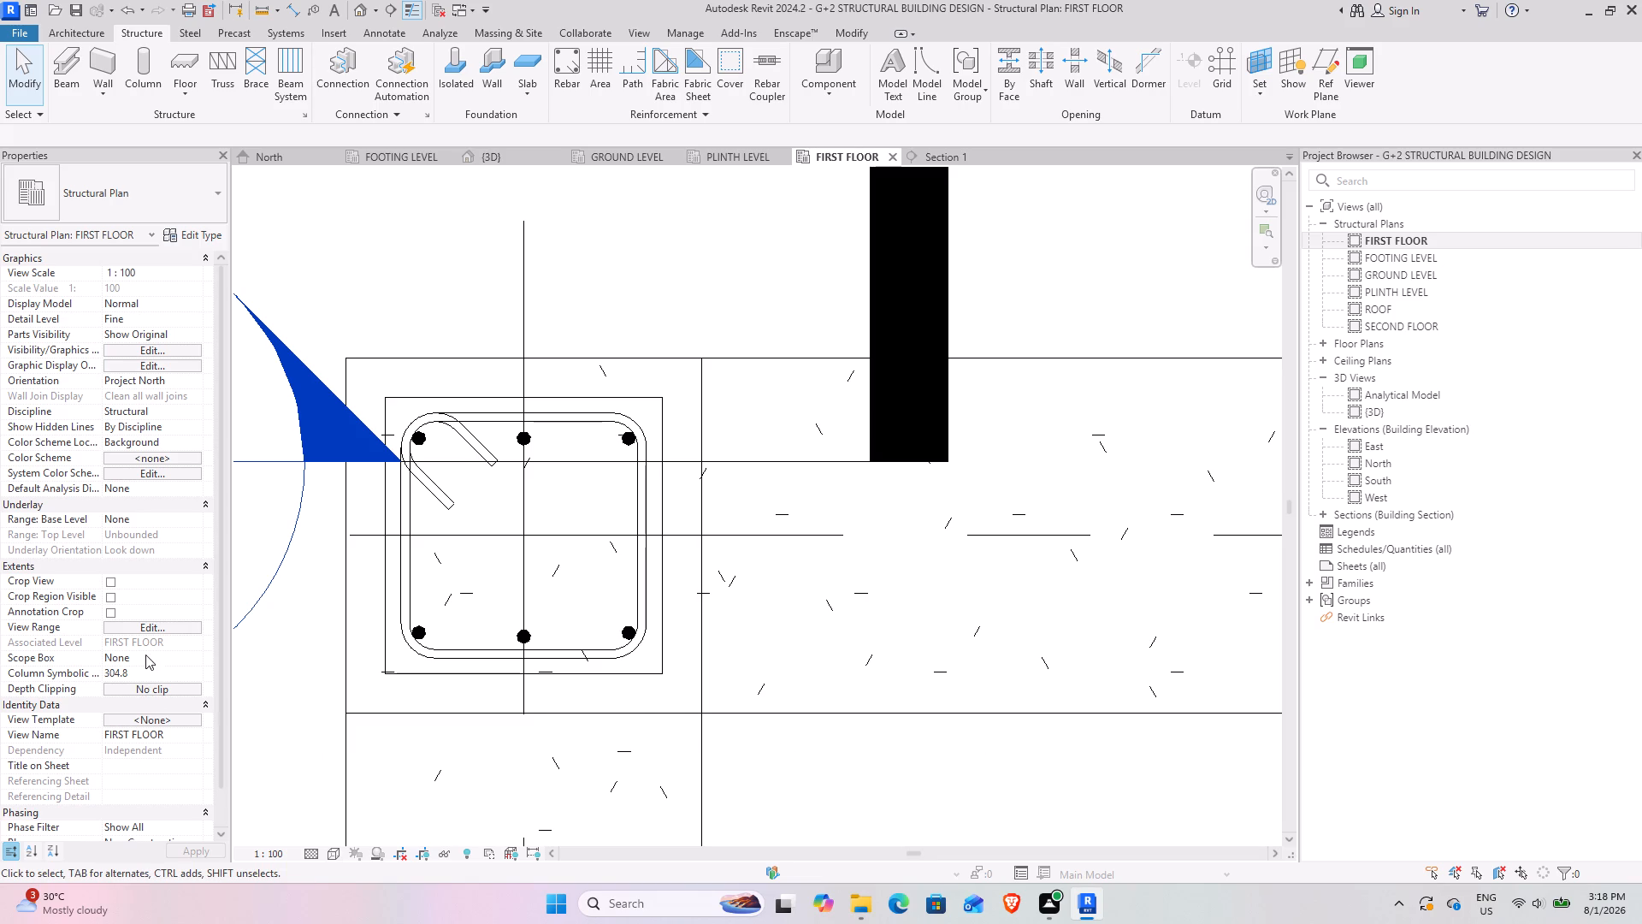
Set the view depth offset in the FIRST FLOOR plan's view range to -41800.
{"action": "left_click", "coordinate": [161, 630]}
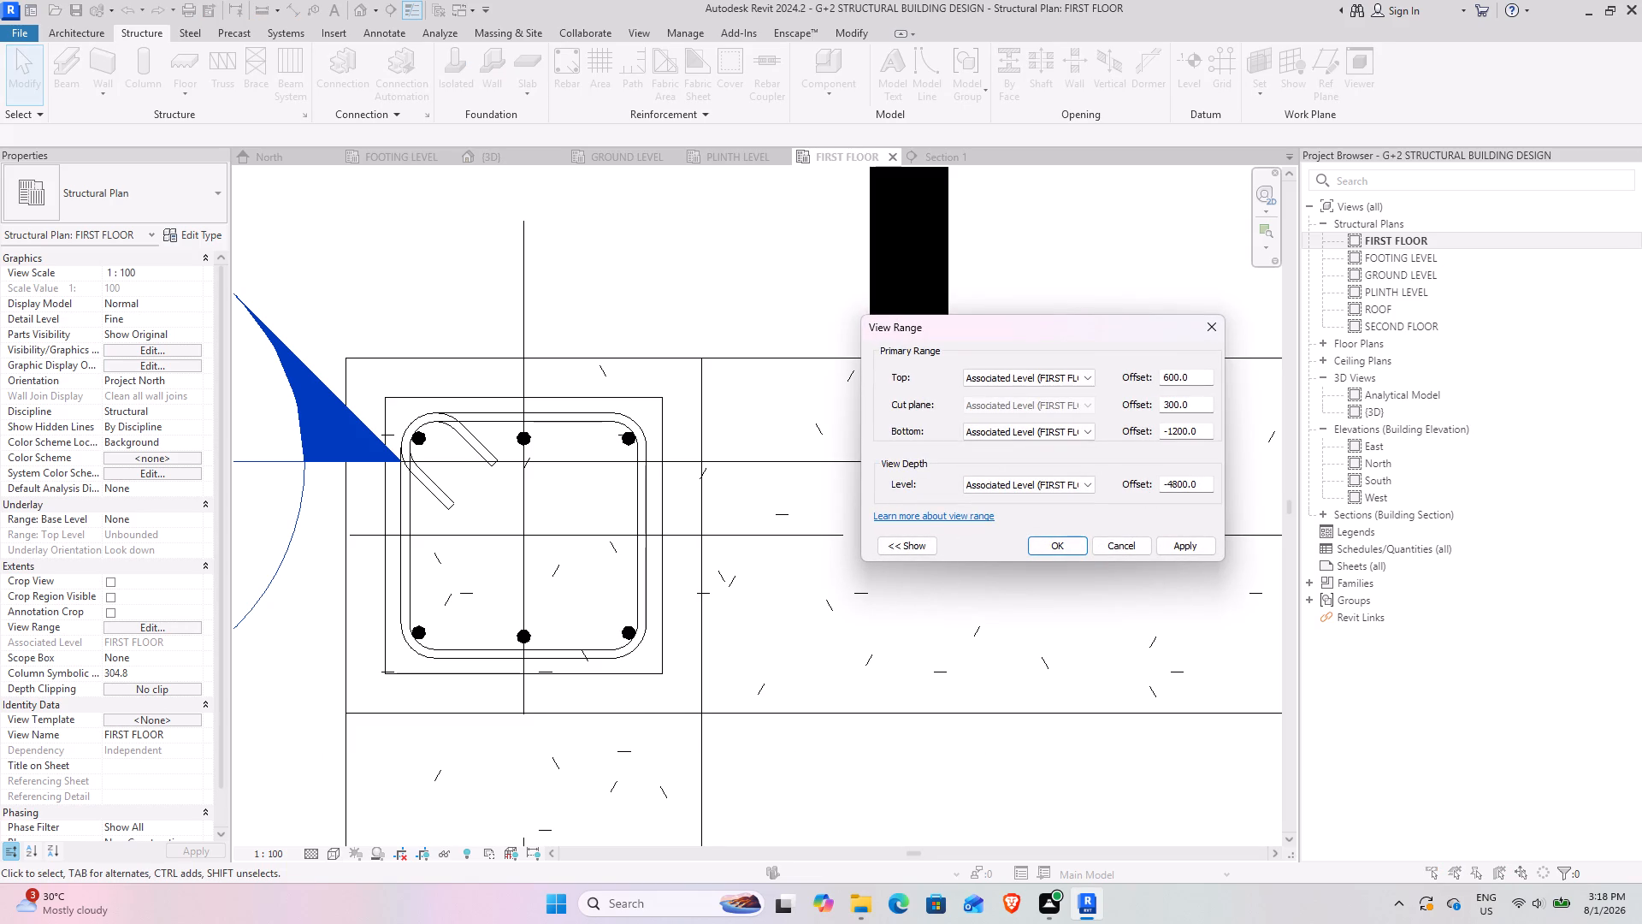
{"action": "left_click", "coordinate": [1171, 481]}
{"action": "key", "text": "1"}
{"action": "key", "text": "Return"}
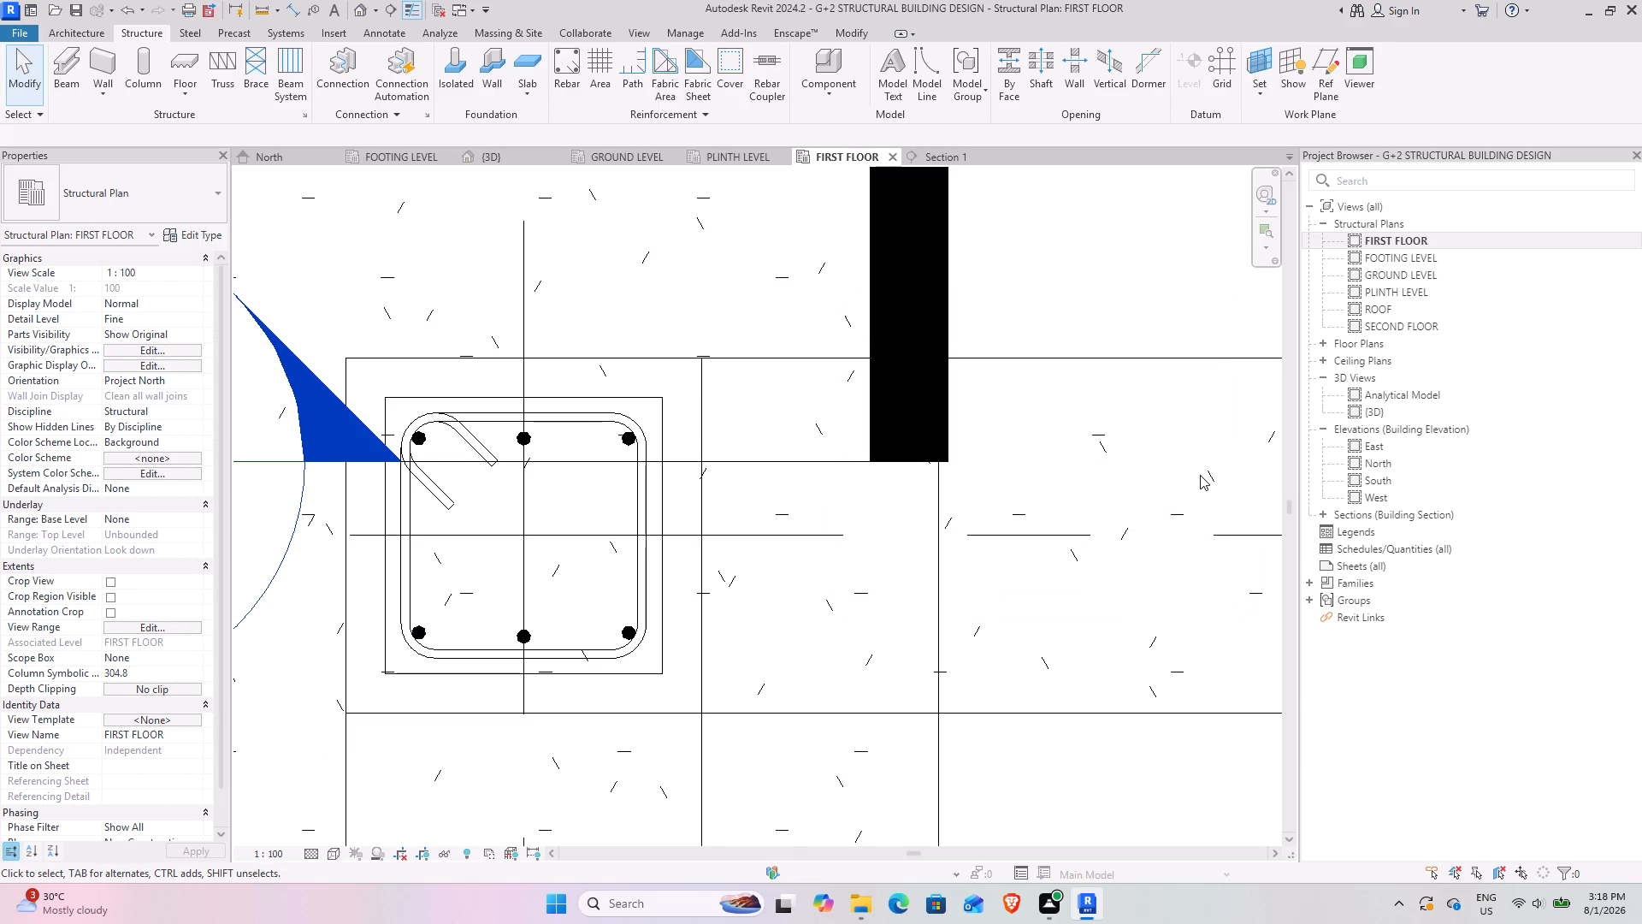
Reapply the Wireframe visual style and Fine detail level to the FIRST FLOOR plan.
{"action": "scroll", "coordinate": [724, 557], "scroll_direction": "down", "scroll_amount": 8}
{"action": "middle_click_drag", "start_coordinate": [919, 544], "coordinate": [820, 566]}
{"action": "left_click", "coordinate": [333, 854]}
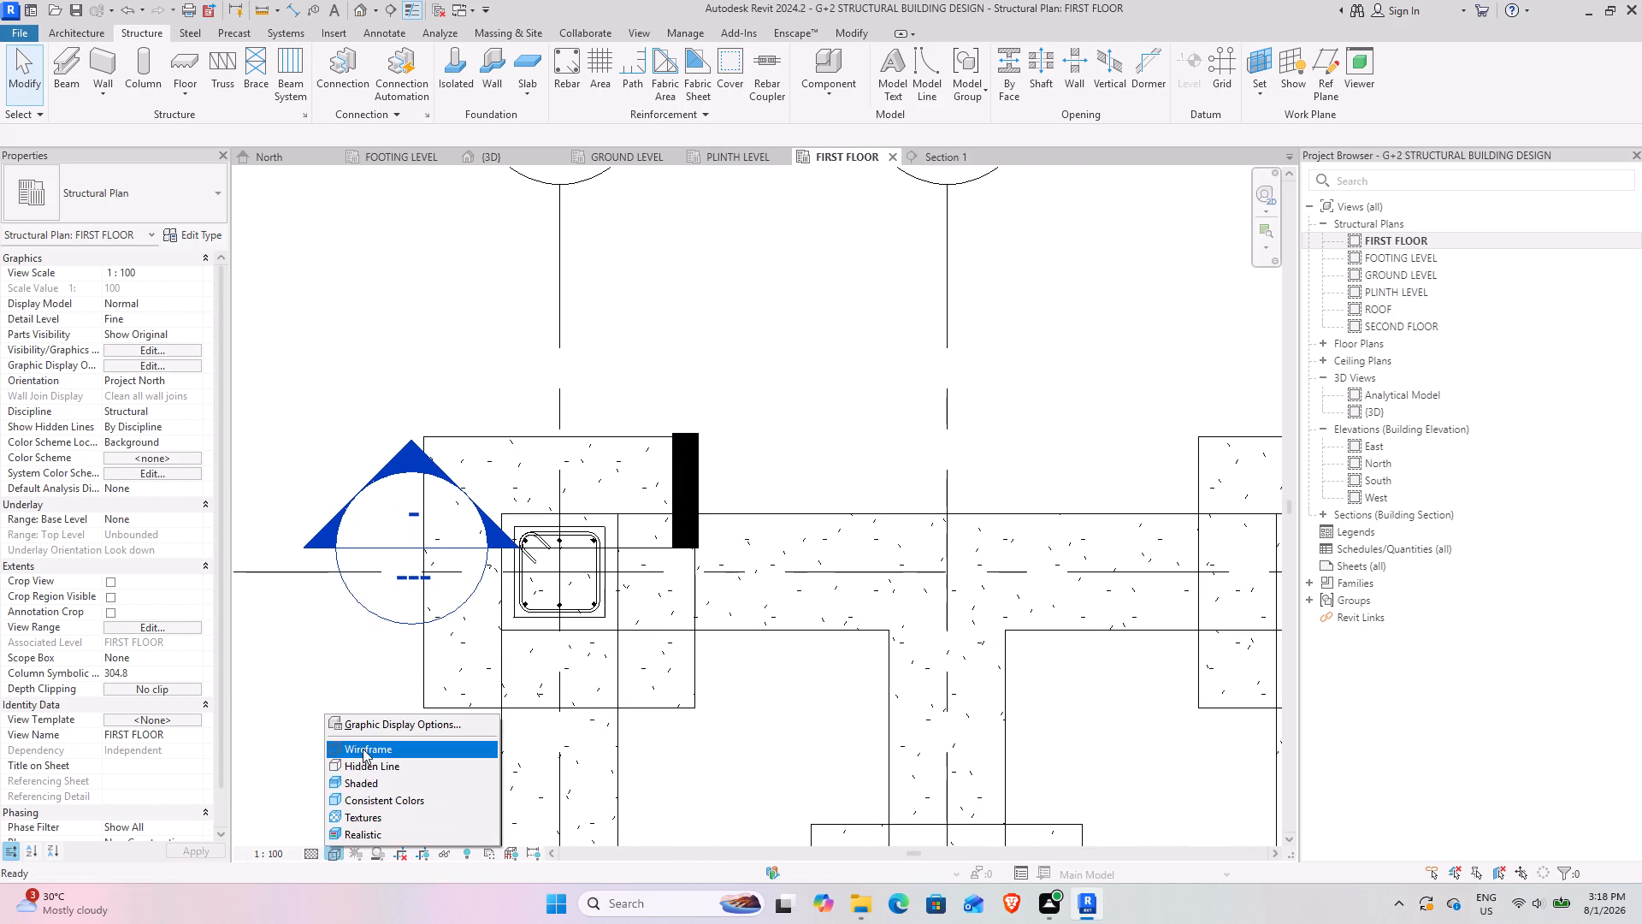
{"action": "left_click", "coordinate": [363, 749]}
{"action": "left_click", "coordinate": [322, 851]}
{"action": "left_click", "coordinate": [323, 833]}
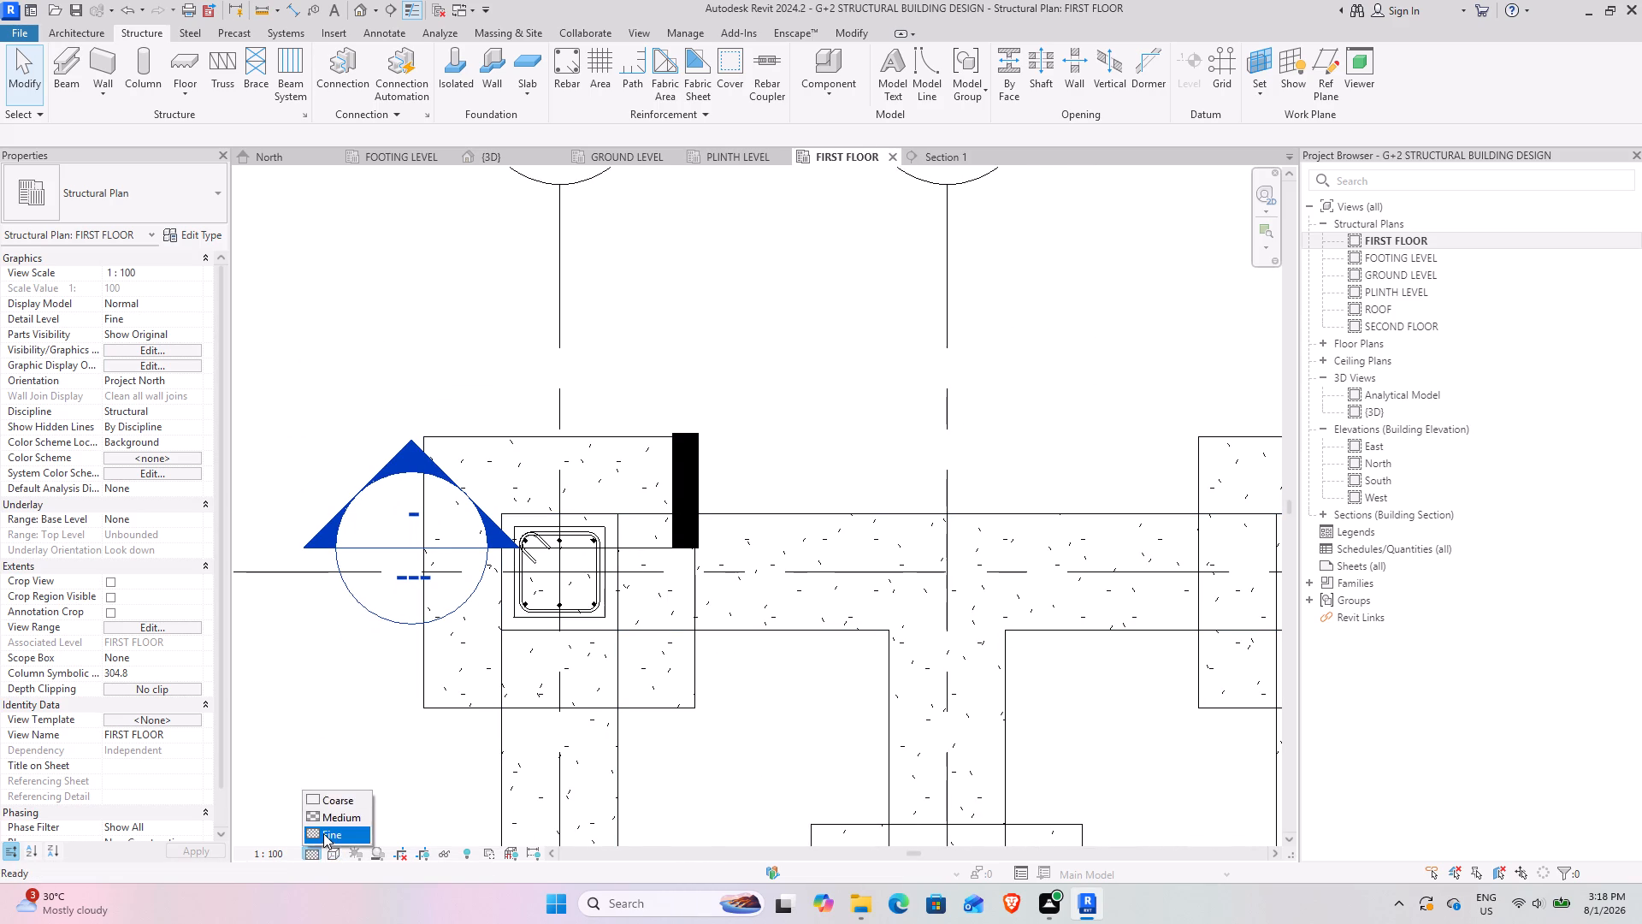
Set the bottom offset in the FIRST FLOOR plan's view range to -25000.
{"action": "scroll", "coordinate": [583, 701], "scroll_direction": "down", "scroll_amount": 3}
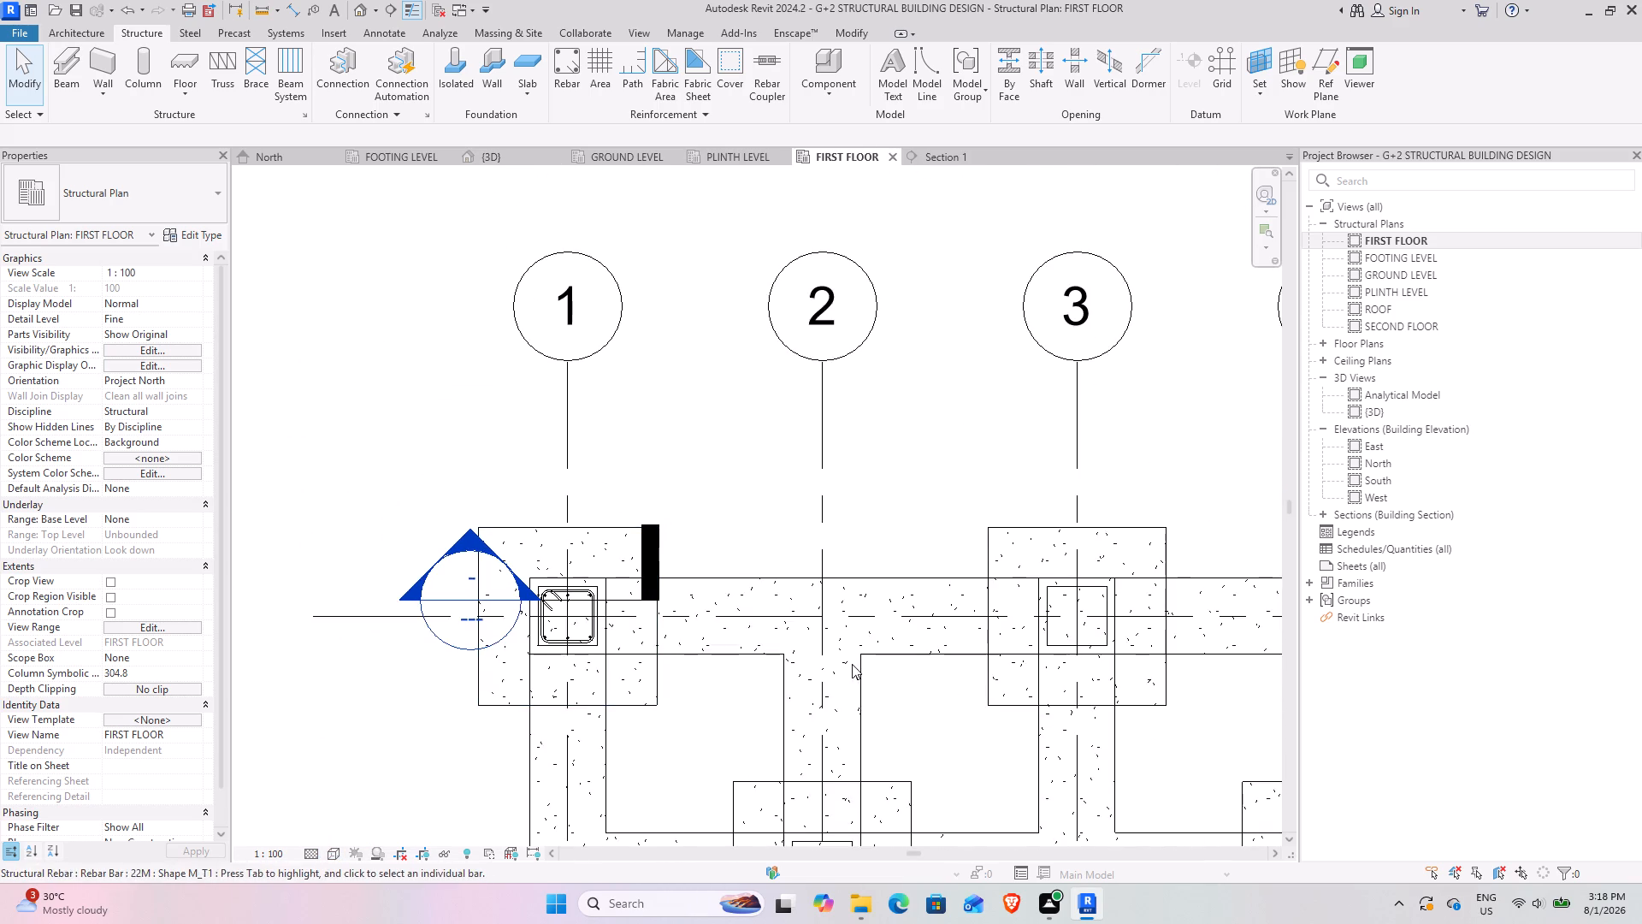
{"action": "middle_click_drag", "start_coordinate": [841, 665], "coordinate": [833, 568]}
{"action": "scroll", "coordinate": [594, 672], "scroll_direction": "up", "scroll_amount": 1}
{"action": "middle_click_drag", "start_coordinate": [607, 671], "coordinate": [629, 795]}
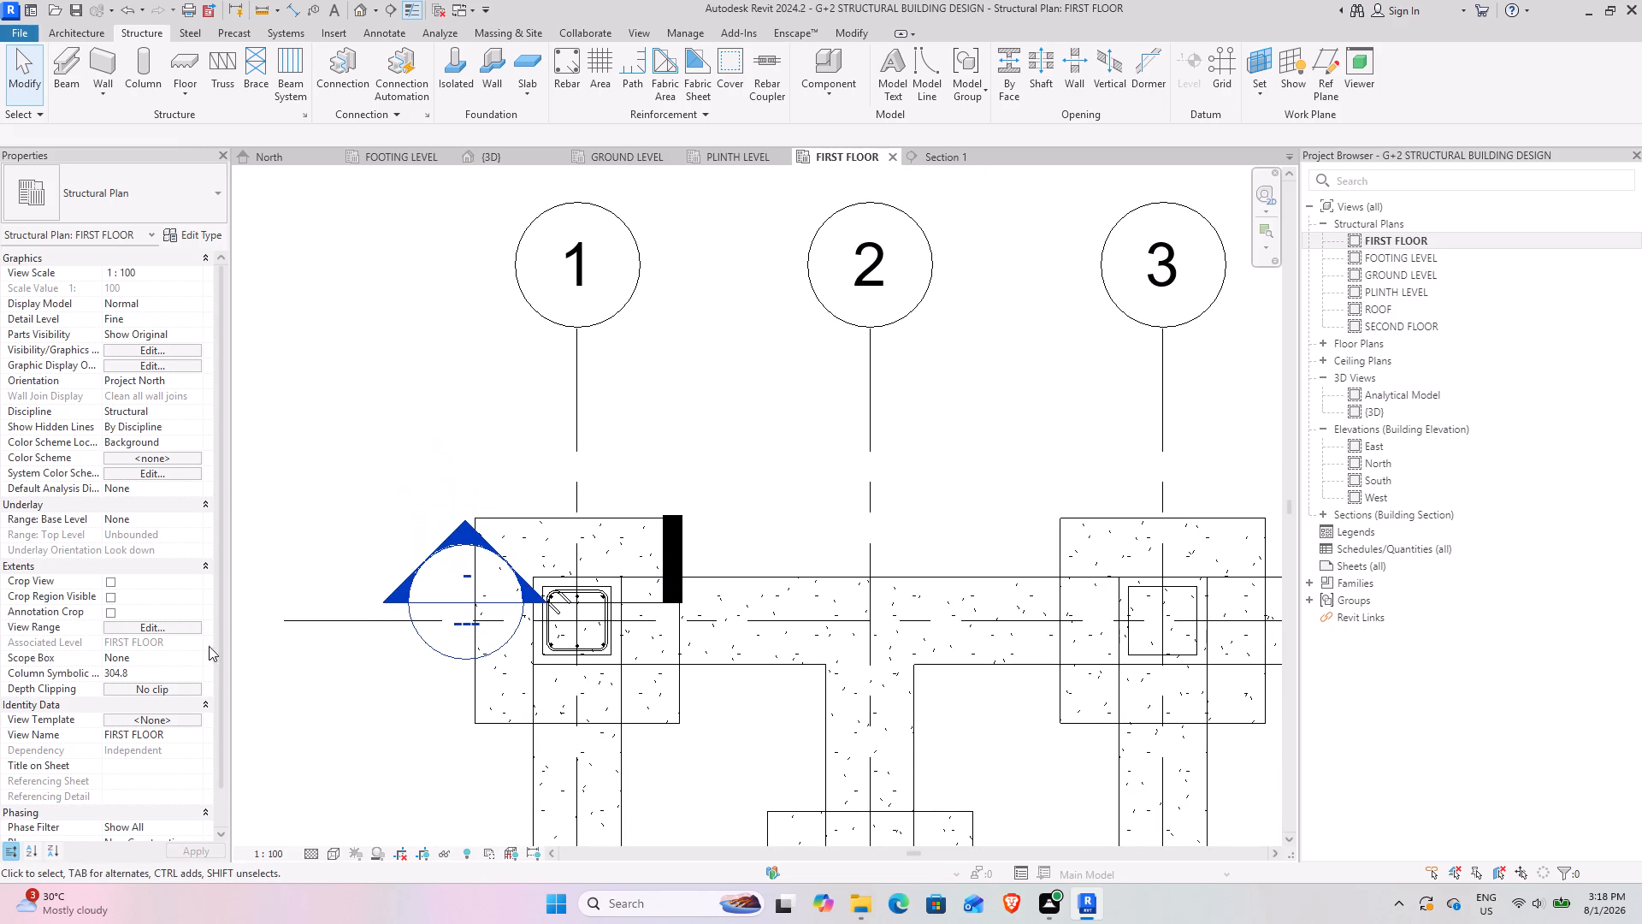
{"action": "left_click", "coordinate": [148, 619]}
{"action": "left_click", "coordinate": [152, 626]}
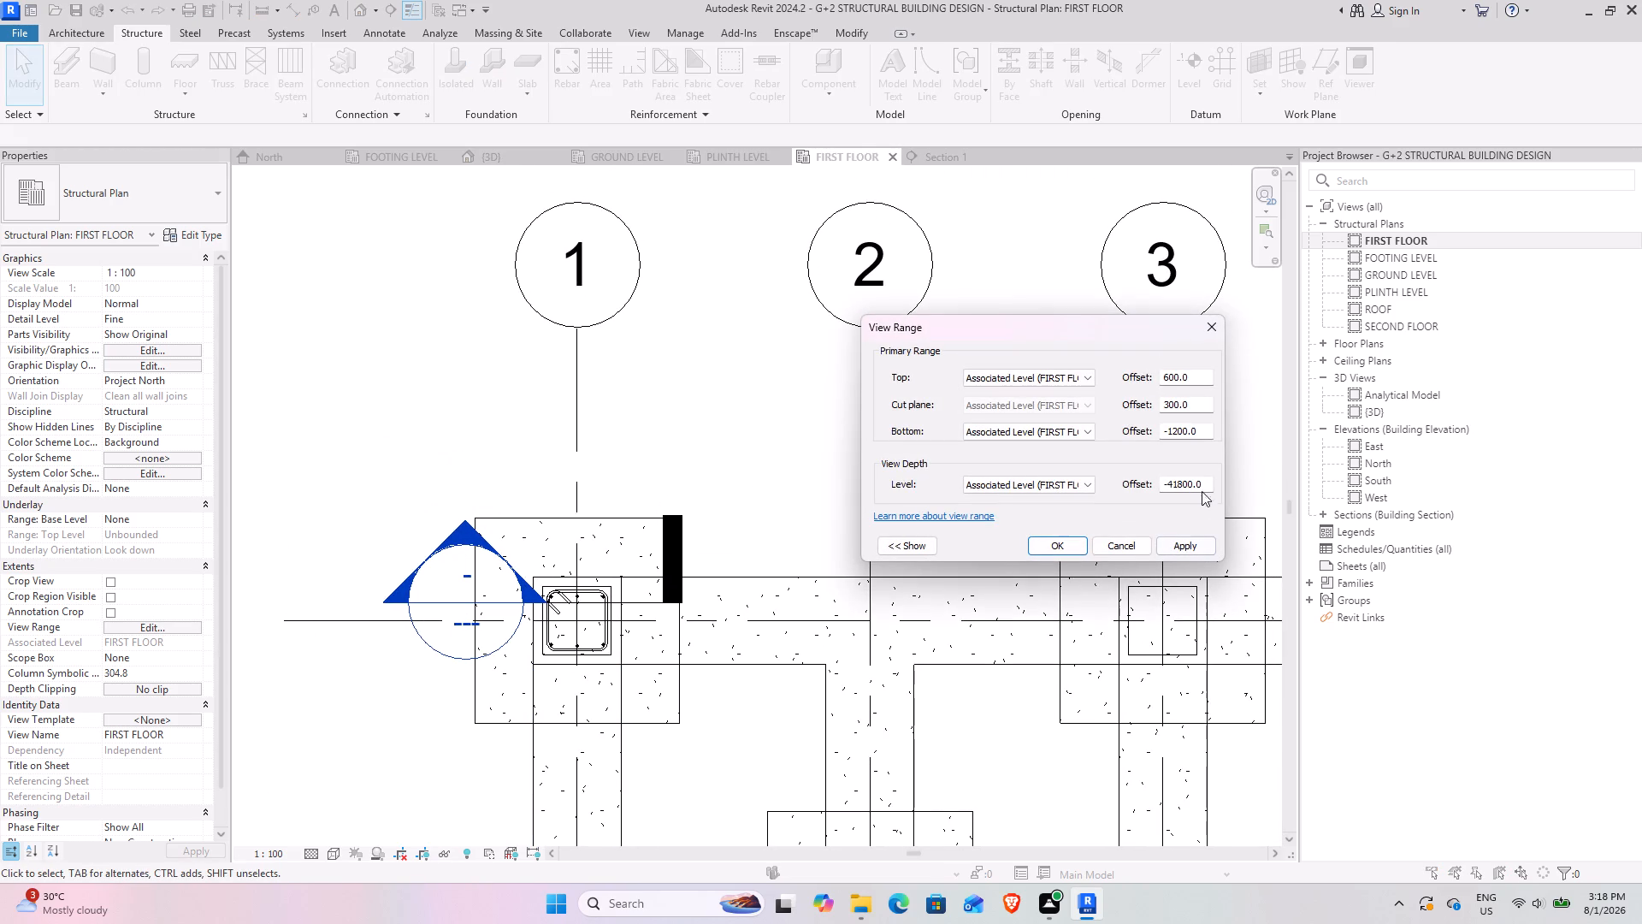
{"action": "left_click_drag", "start_coordinate": [1202, 429], "coordinate": [1110, 451]}
{"action": "key", "text": "minus"}
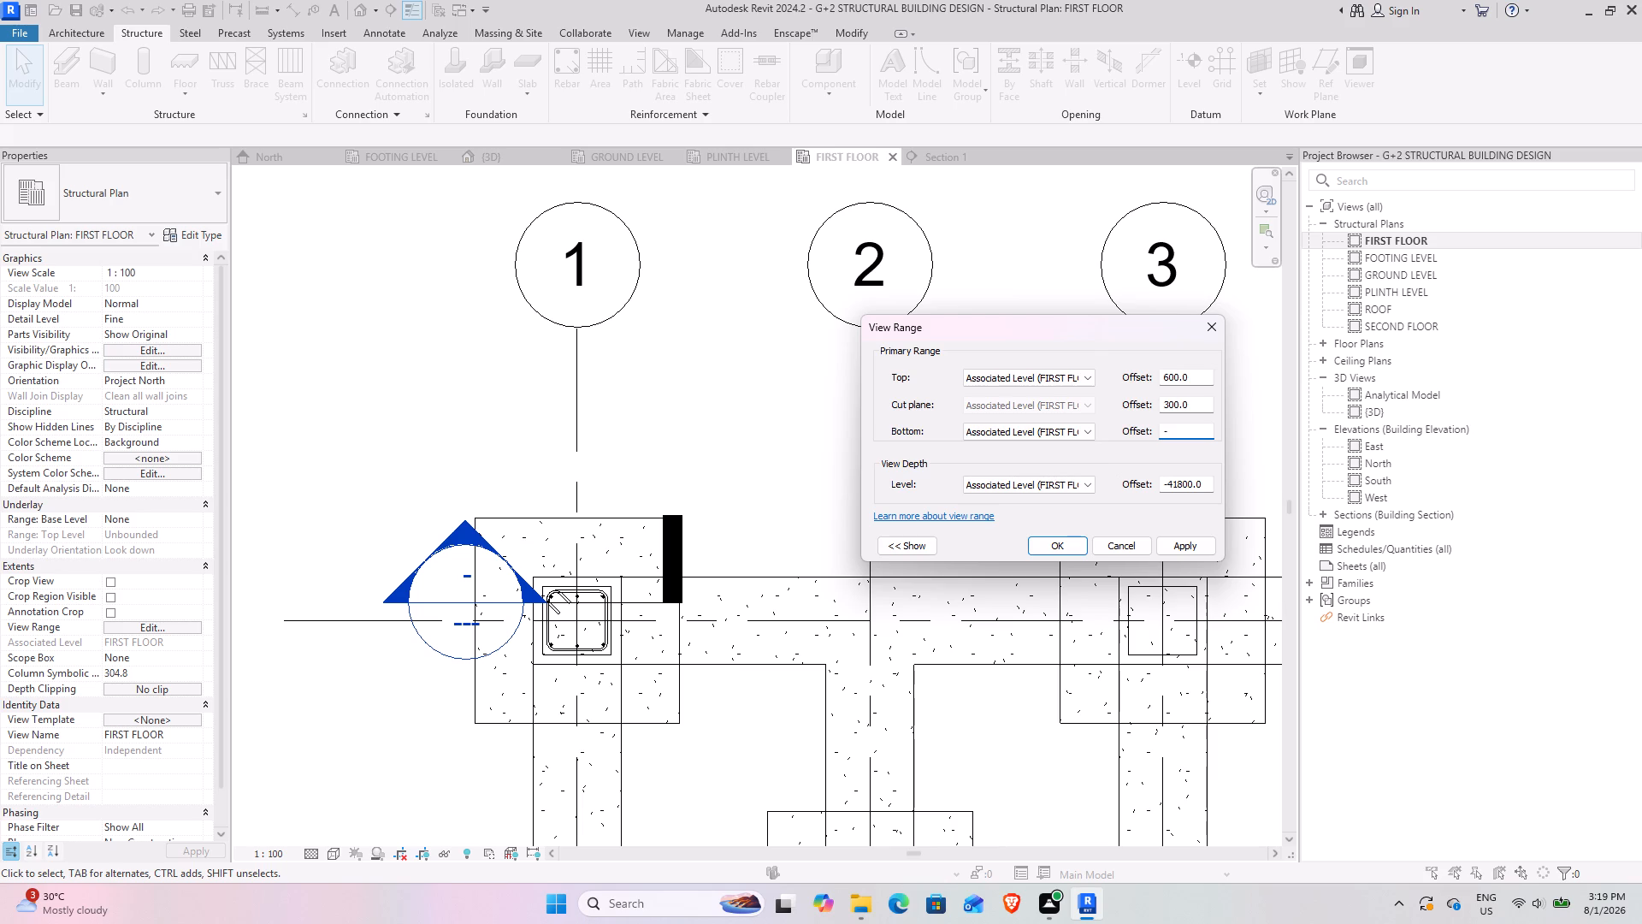
{"action": "type", "text": "2500"}
{"action": "key", "text": "0"}
{"action": "key", "text": "Return"}
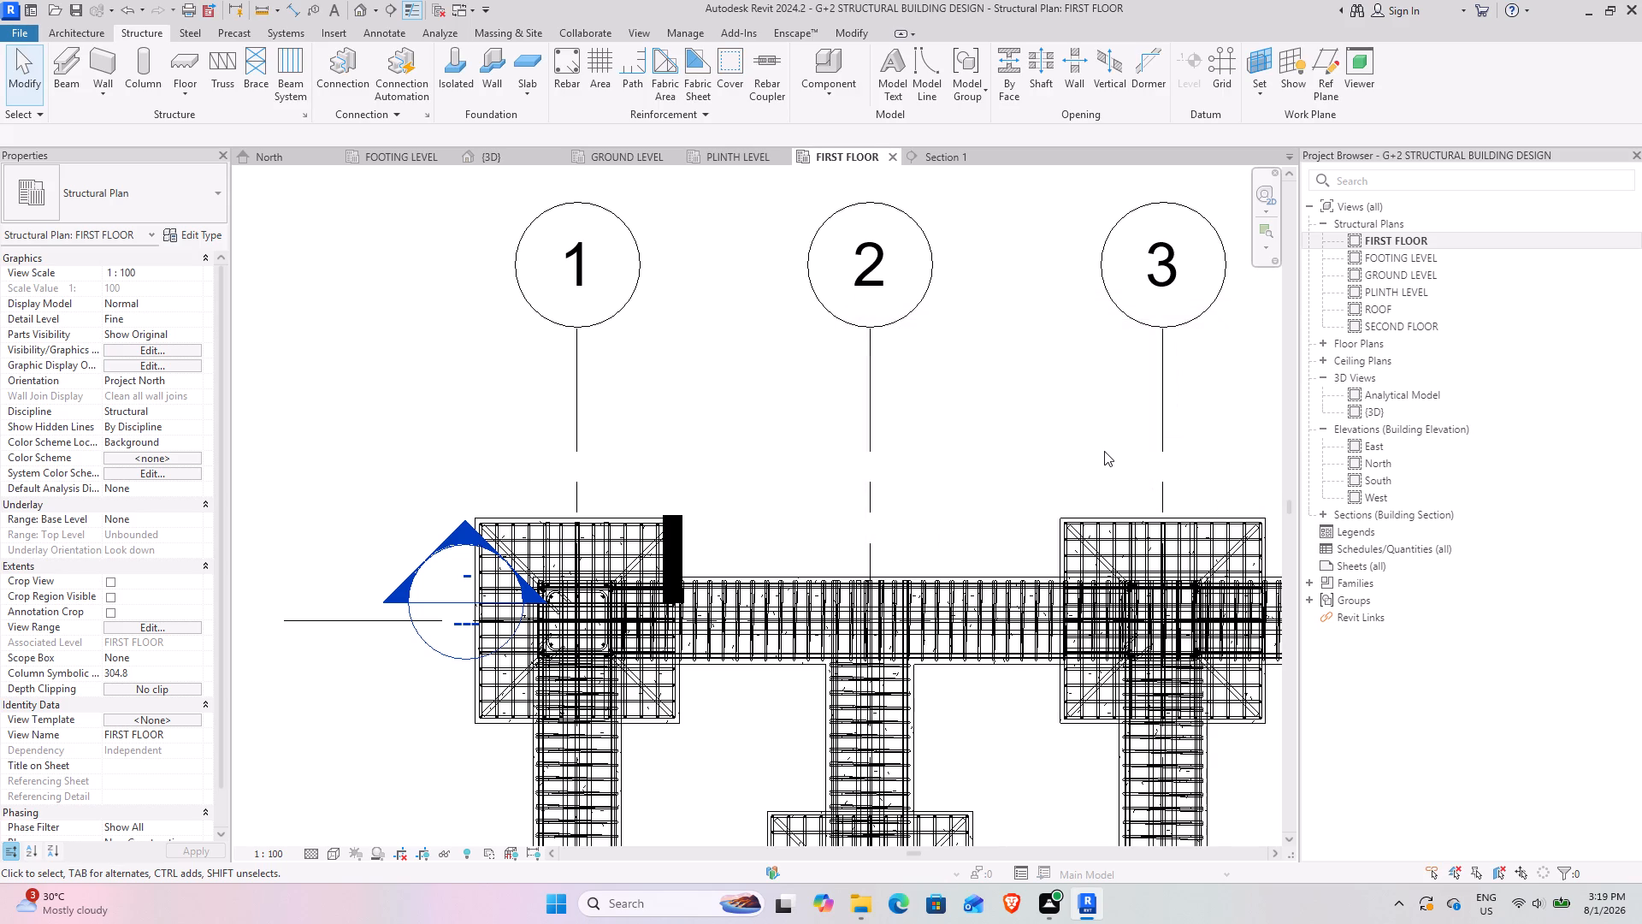
Examine the grid 1 column's bars and ties in the FIRST FLOOR plan and in the PLINTH LEVEL plan.
{"action": "scroll", "coordinate": [552, 616], "scroll_direction": "up", "scroll_amount": 7}
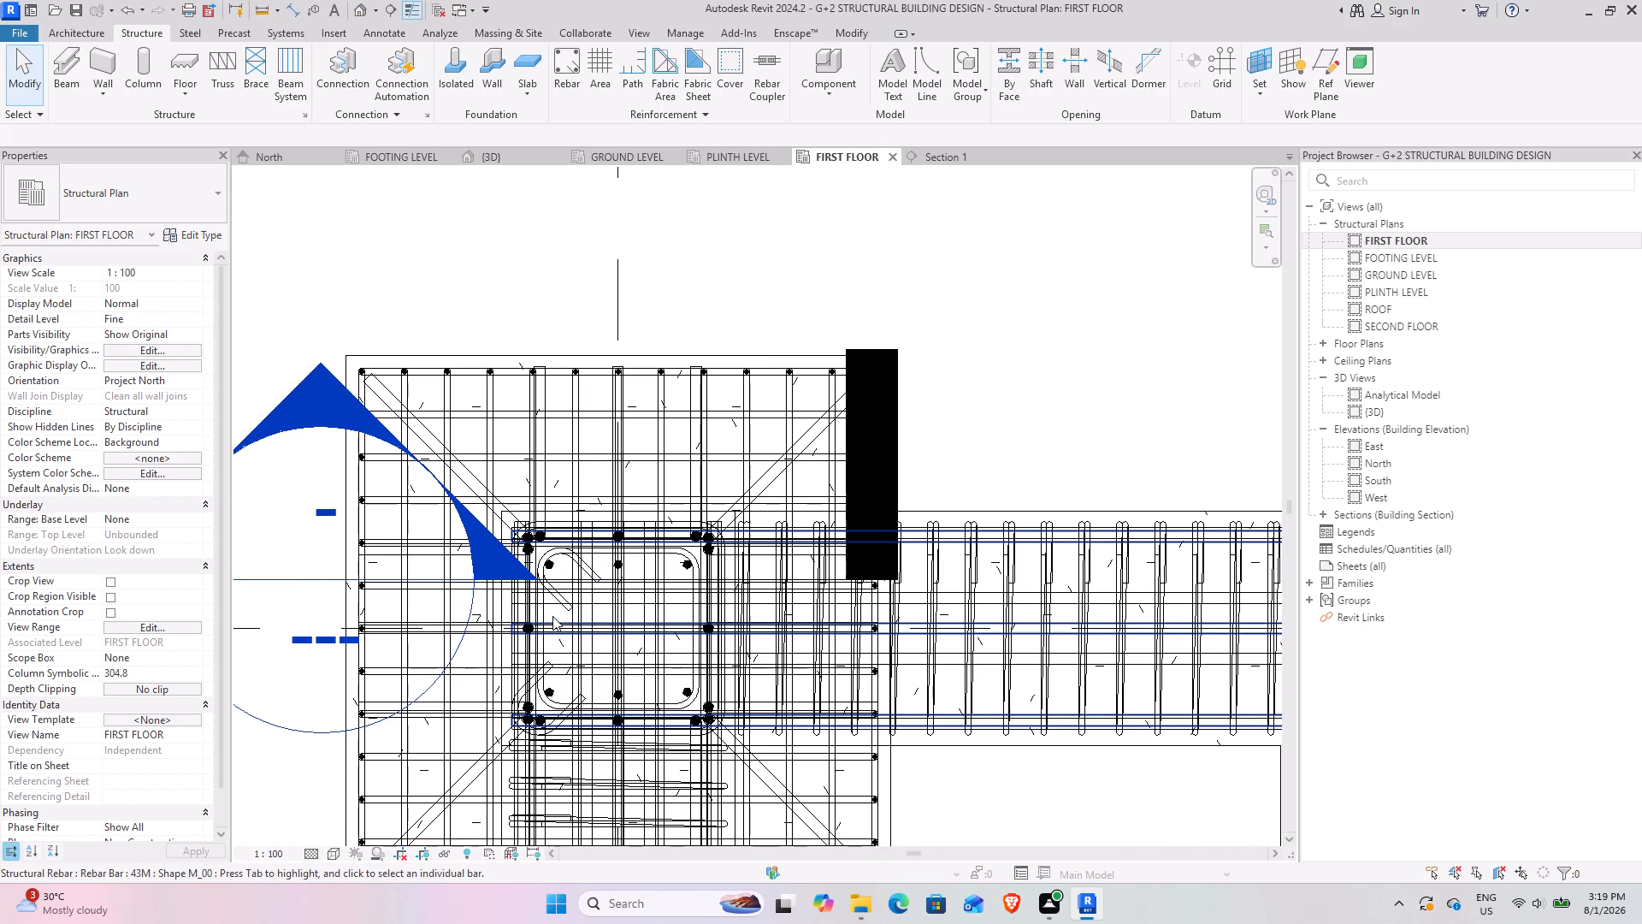
{"action": "scroll", "coordinate": [554, 622], "scroll_direction": "up", "scroll_amount": 2}
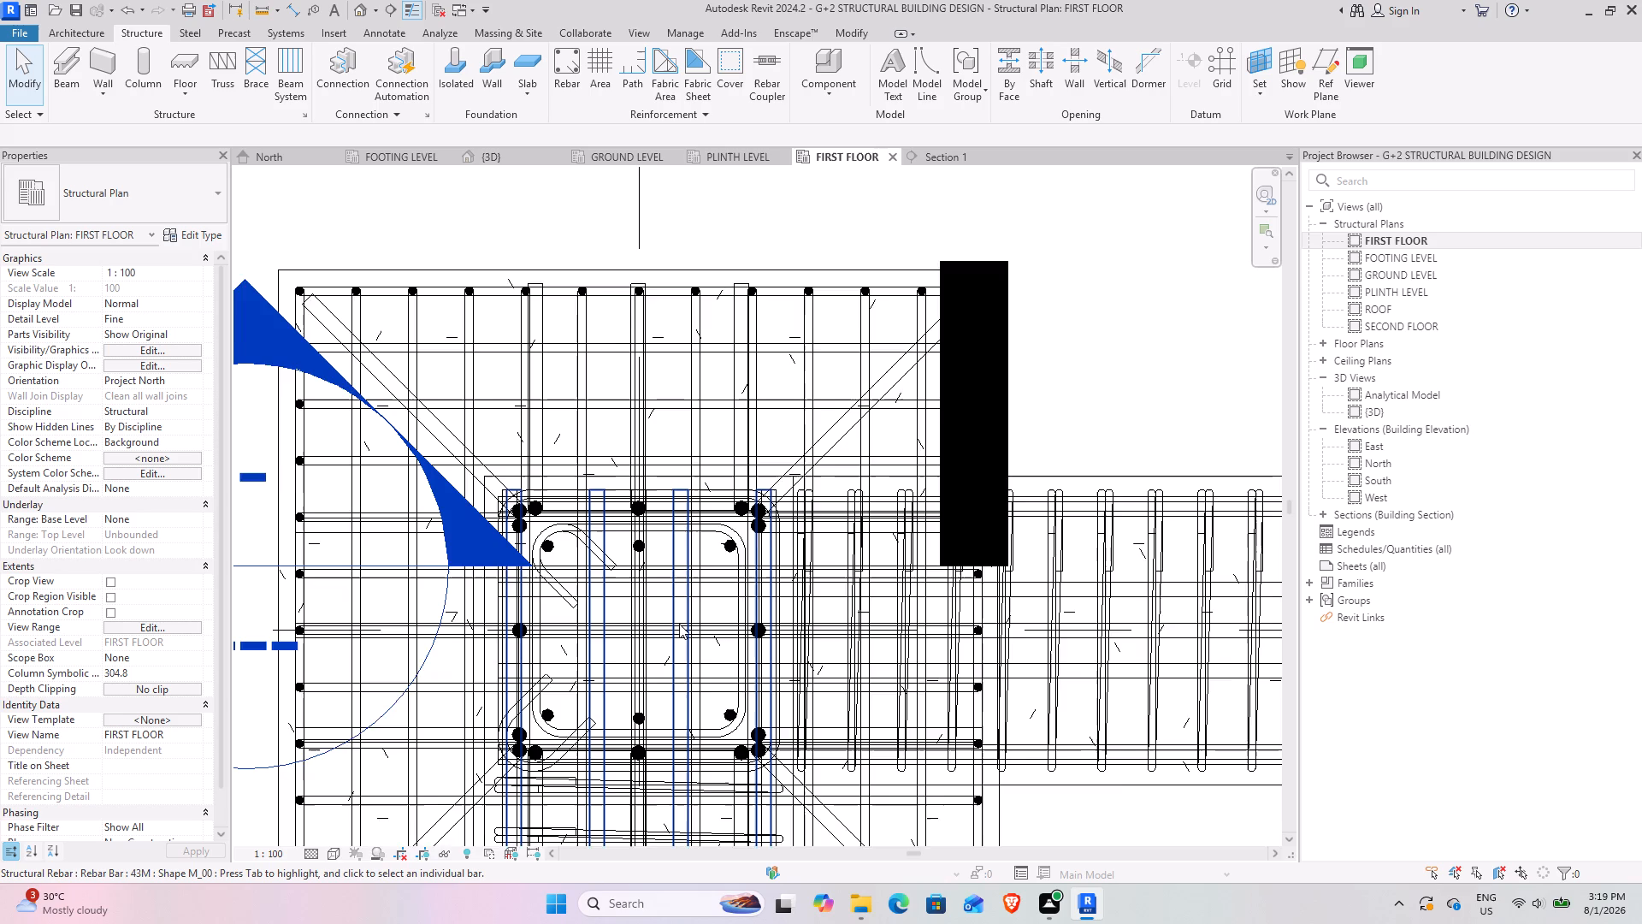
{"action": "scroll", "coordinate": [678, 632], "scroll_direction": "down", "scroll_amount": 1}
{"action": "middle_click_drag", "start_coordinate": [692, 641], "coordinate": [694, 581]}
{"action": "scroll", "coordinate": [702, 452], "scroll_direction": "up", "scroll_amount": 2}
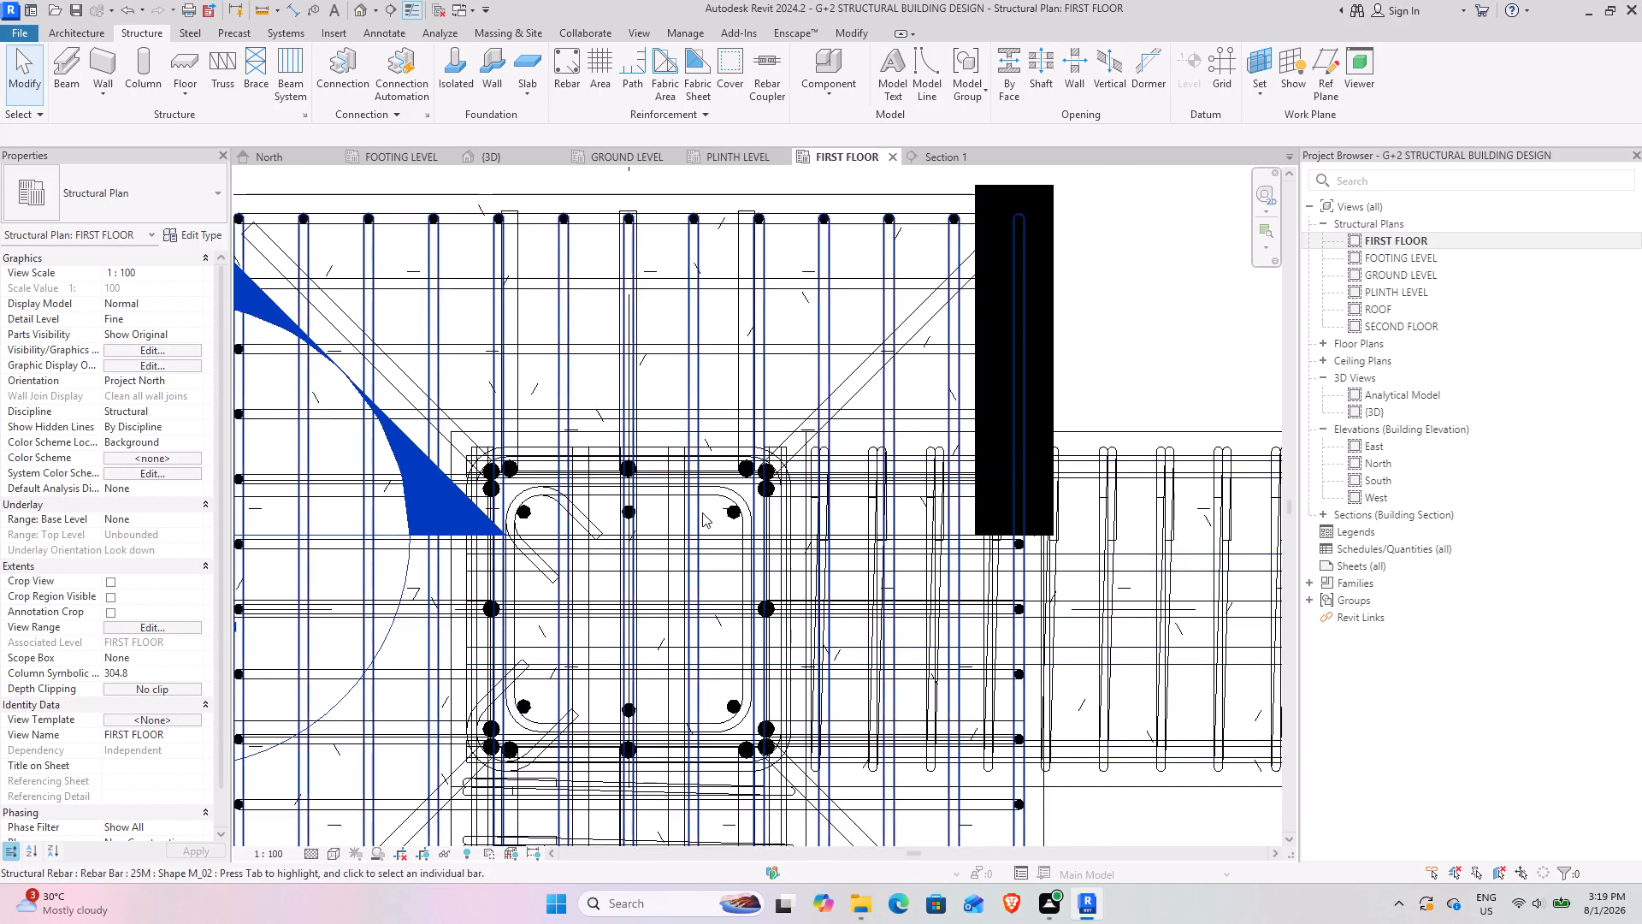
{"action": "scroll", "coordinate": [702, 512], "scroll_direction": "up", "scroll_amount": 2}
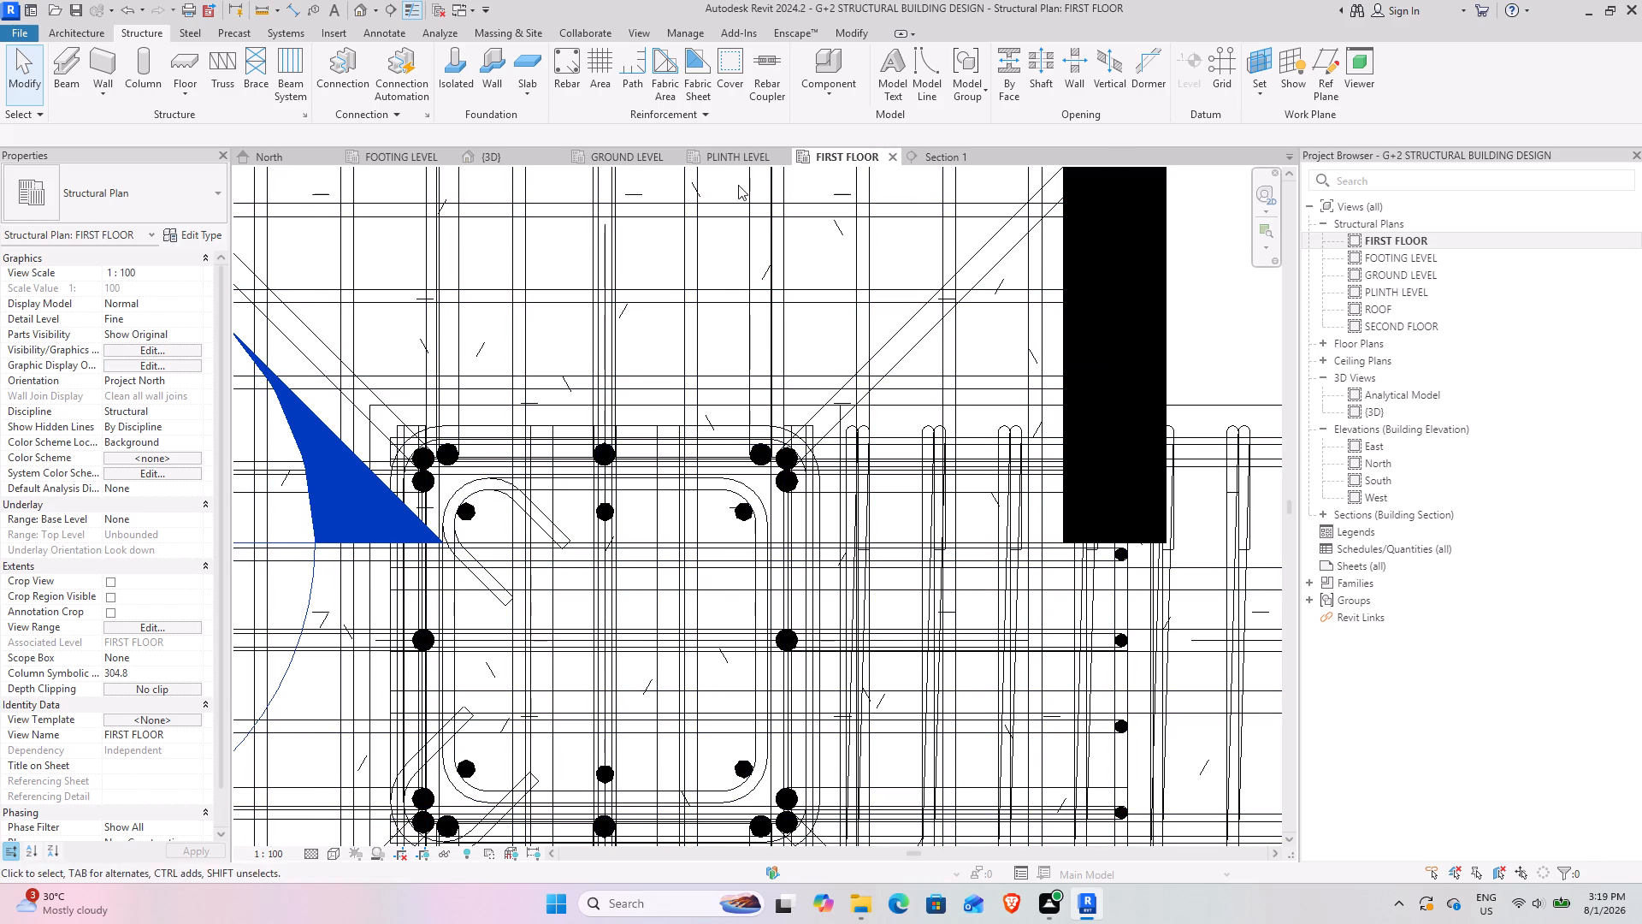
{"action": "left_click", "coordinate": [719, 151]}
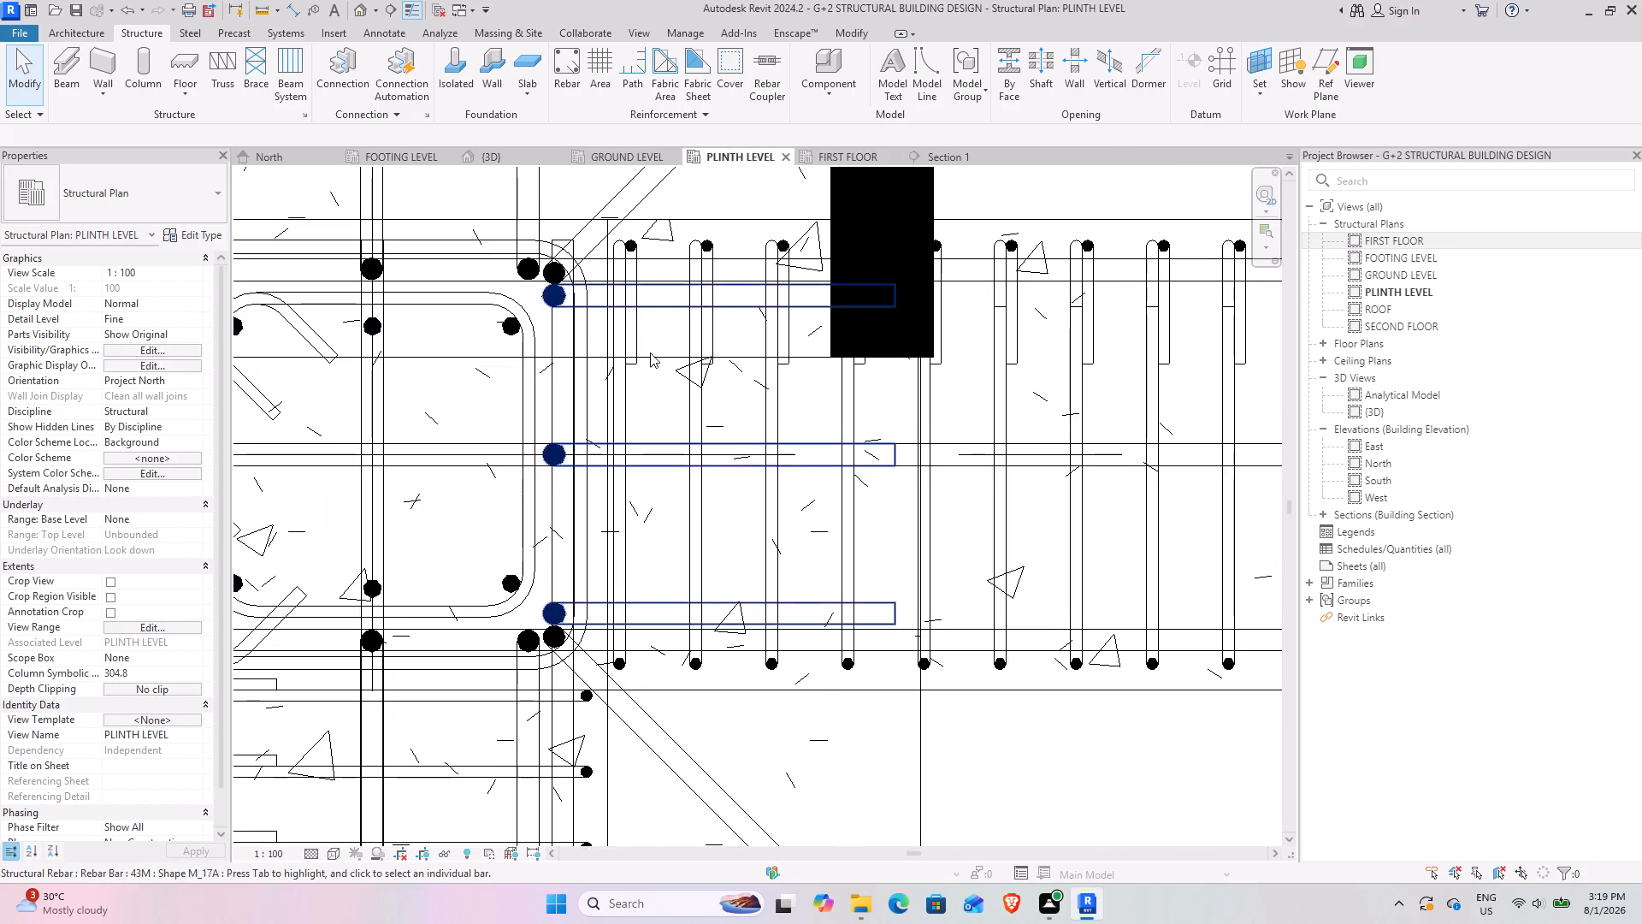
{"action": "scroll", "coordinate": [759, 619], "scroll_direction": "down", "scroll_amount": 3}
{"action": "middle_click_drag", "start_coordinate": [629, 628], "coordinate": [826, 579]}
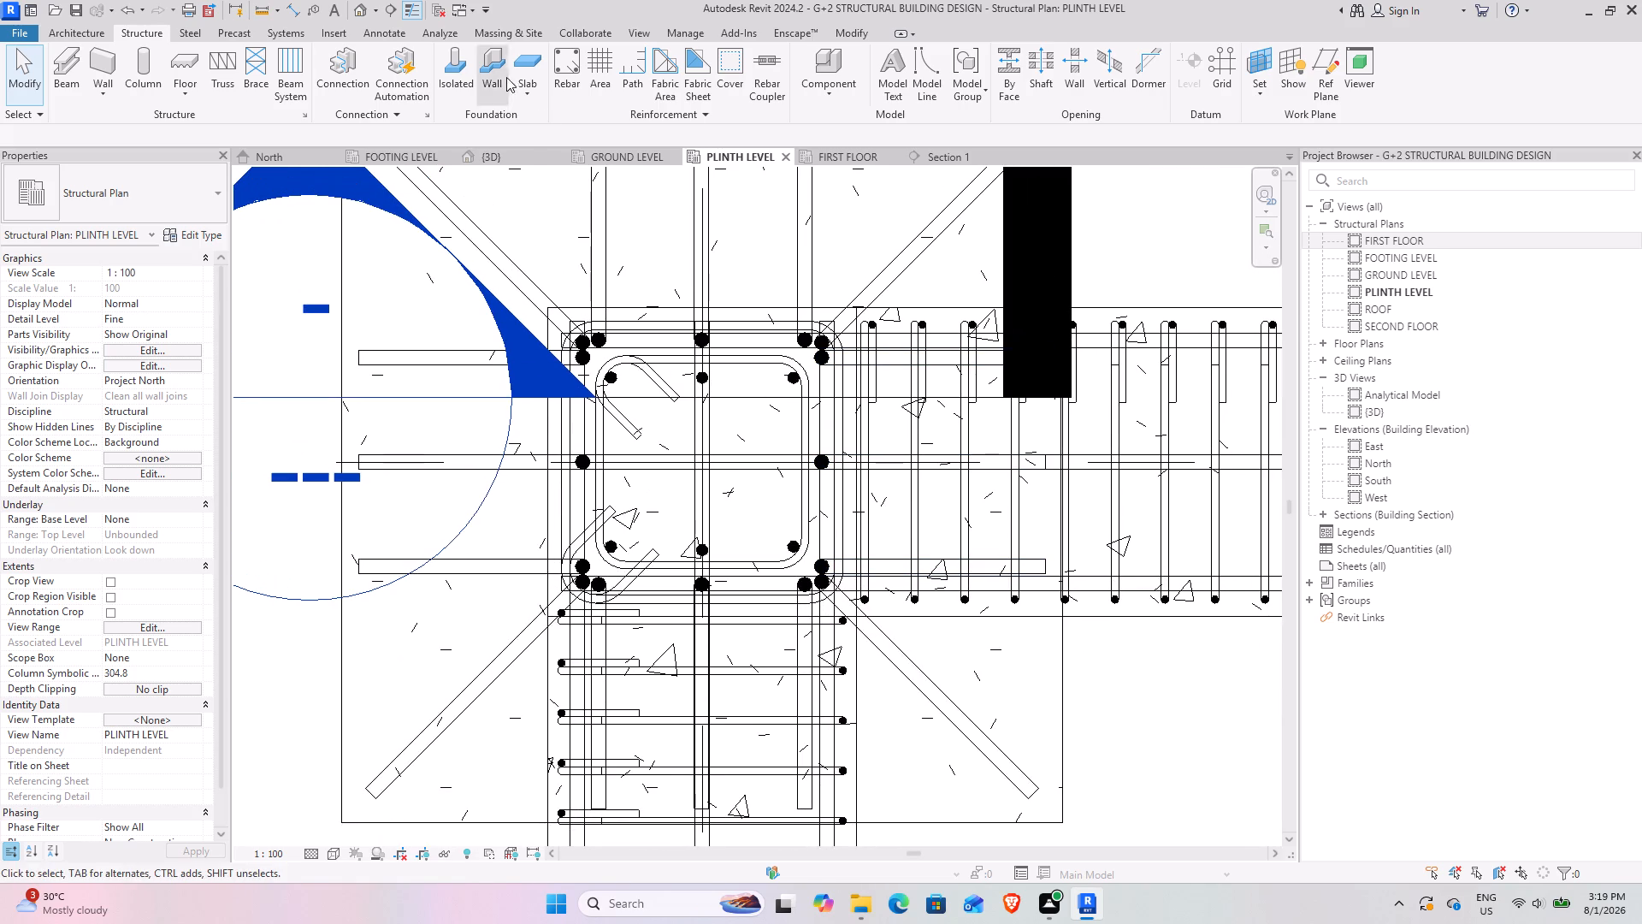
In the FOOTING LEVEL plan, remove the upper and lower bars from the three-bar 43M set on the grid 1 column's right side.
{"action": "left_click", "coordinate": [381, 156]}
{"action": "scroll", "coordinate": [714, 465], "scroll_direction": "down", "scroll_amount": 3}
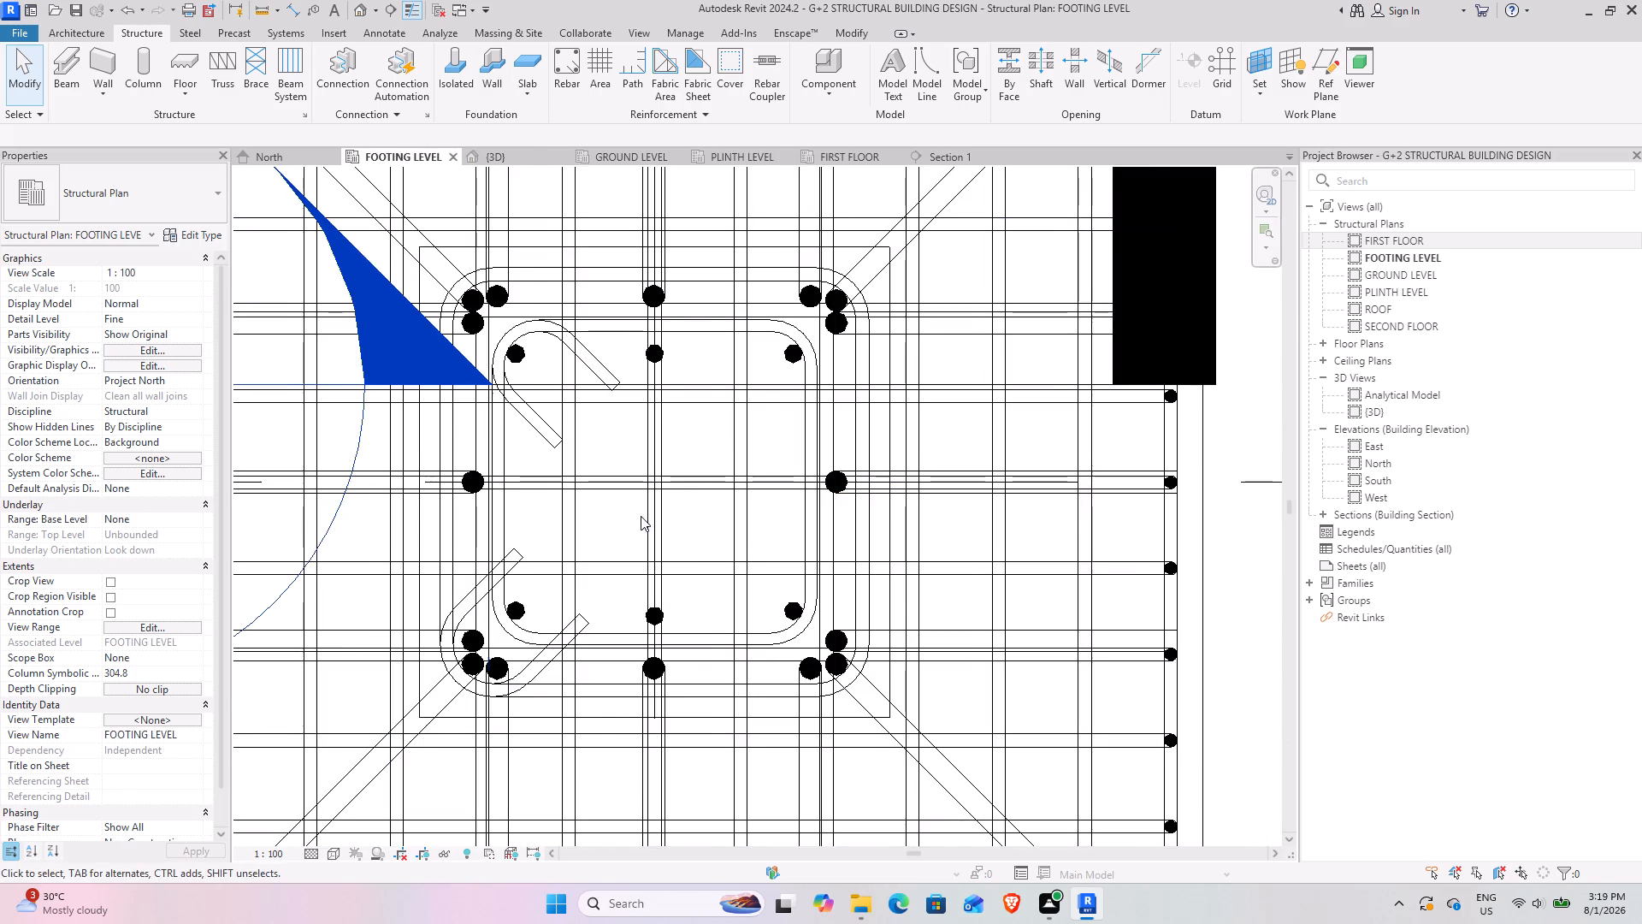
{"action": "middle_click_drag", "start_coordinate": [641, 516], "coordinate": [570, 619]}
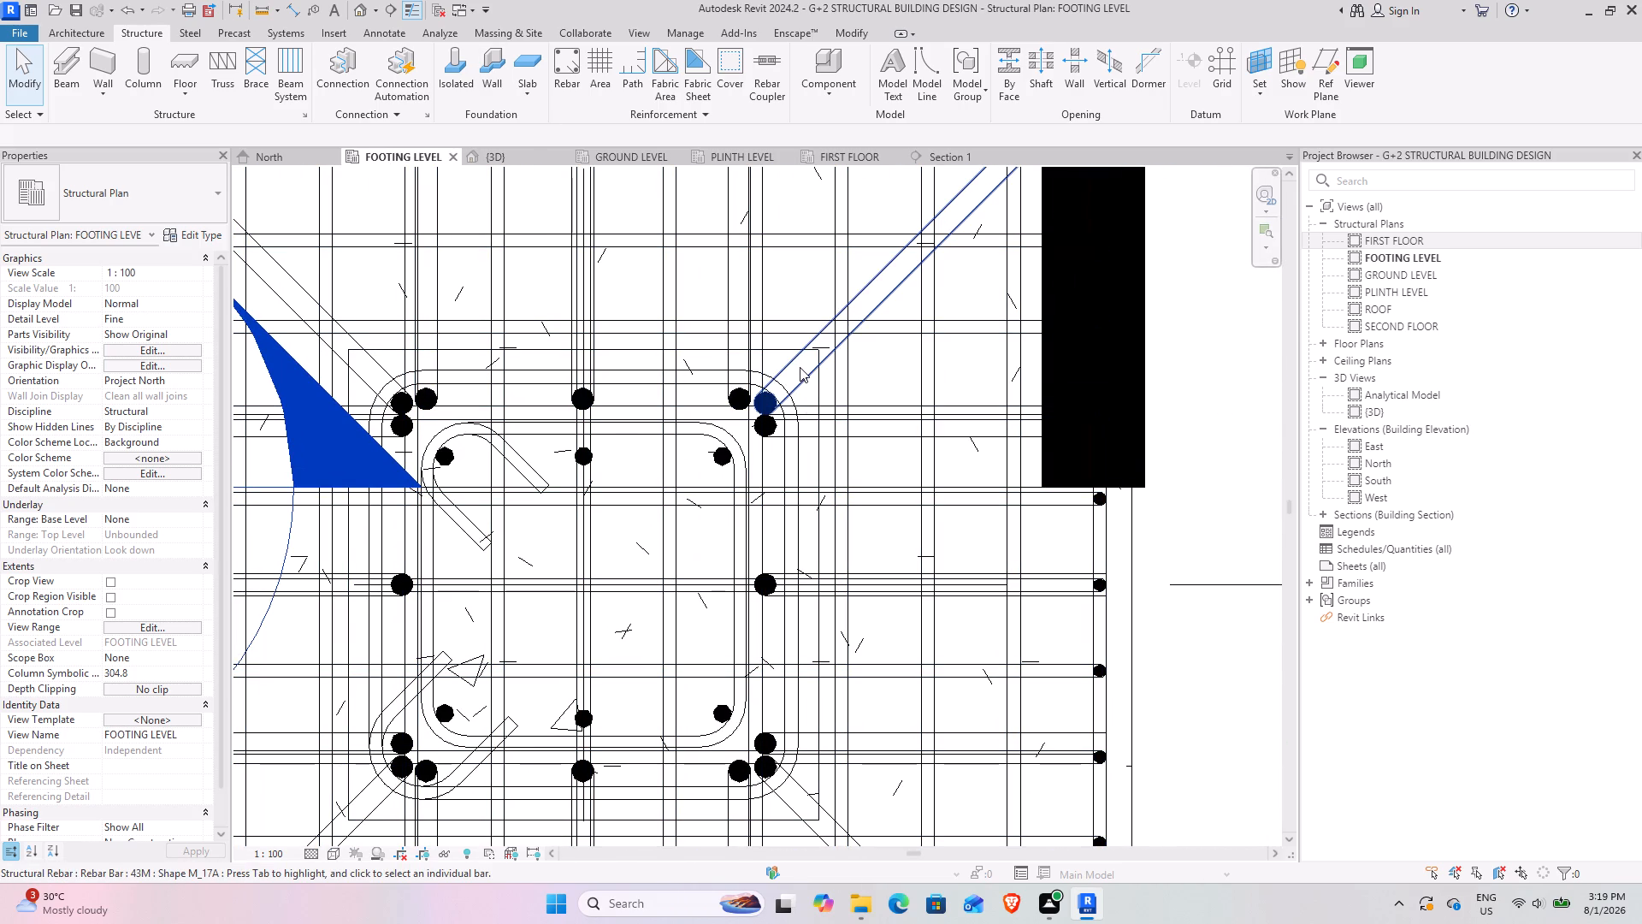
{"action": "left_click", "coordinate": [800, 367]}
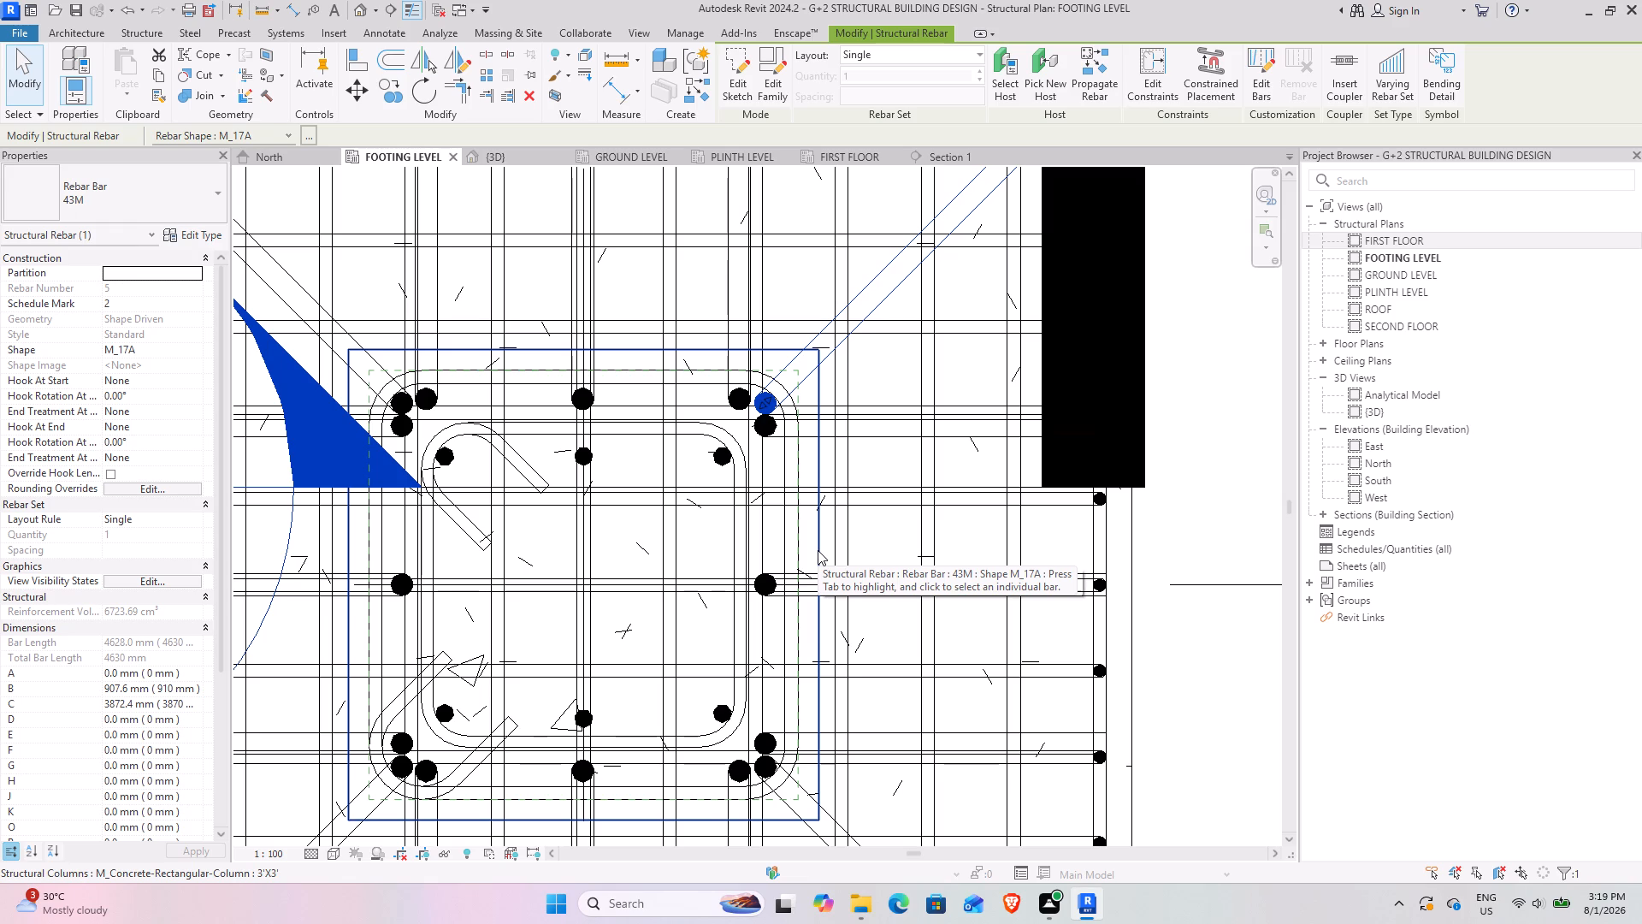
{"action": "left_click", "coordinate": [815, 439]}
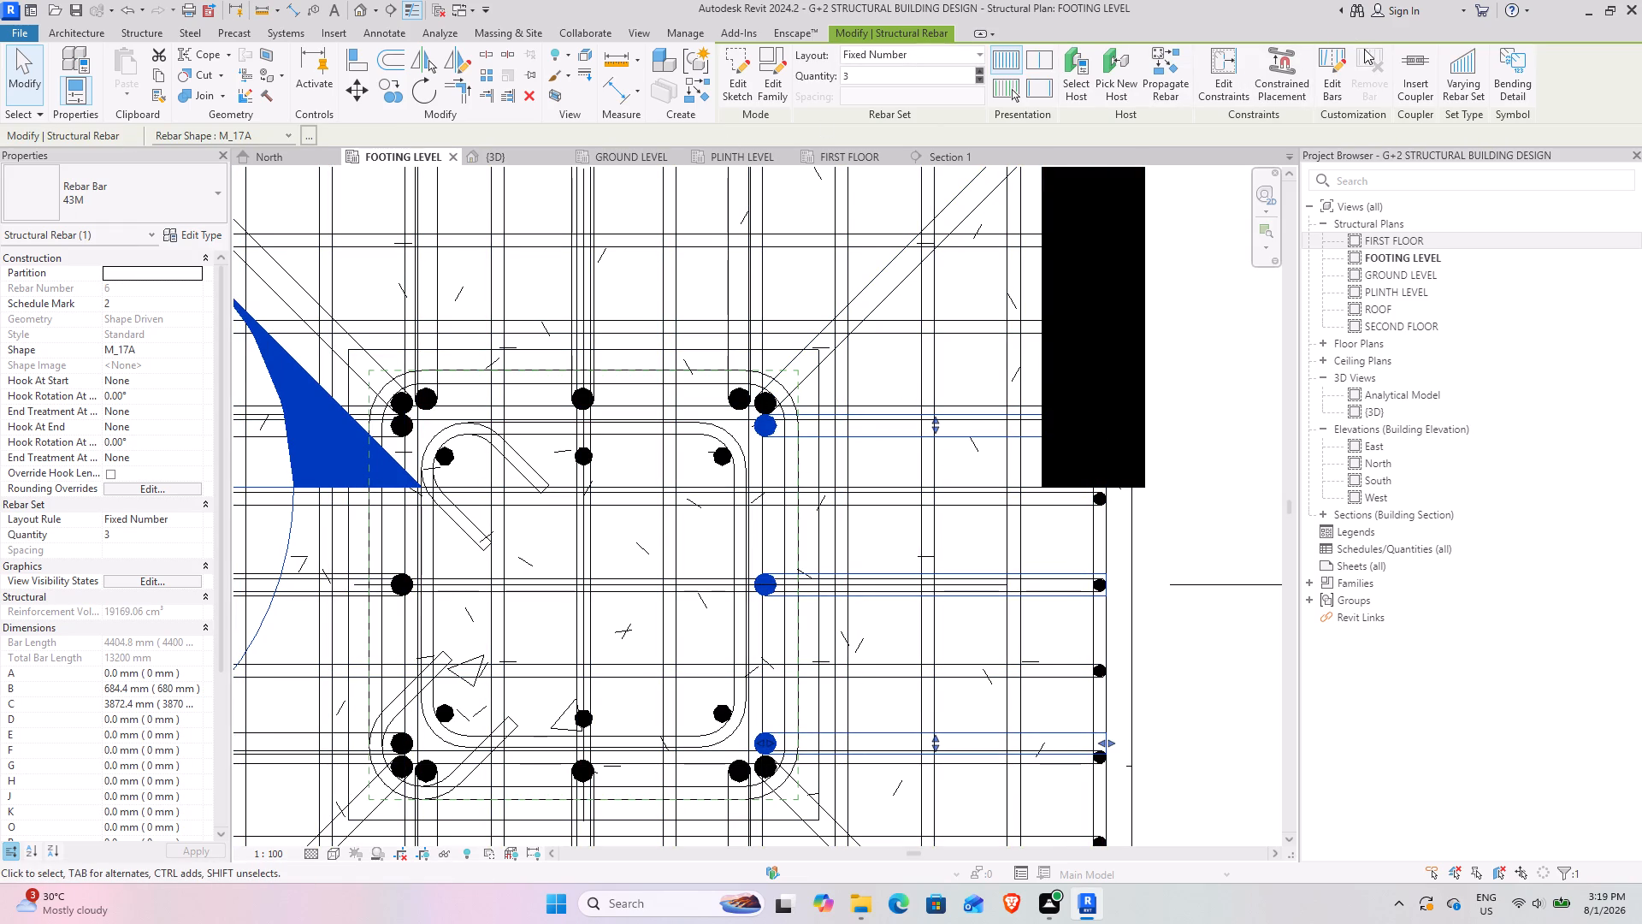
{"action": "left_click", "coordinate": [1341, 61]}
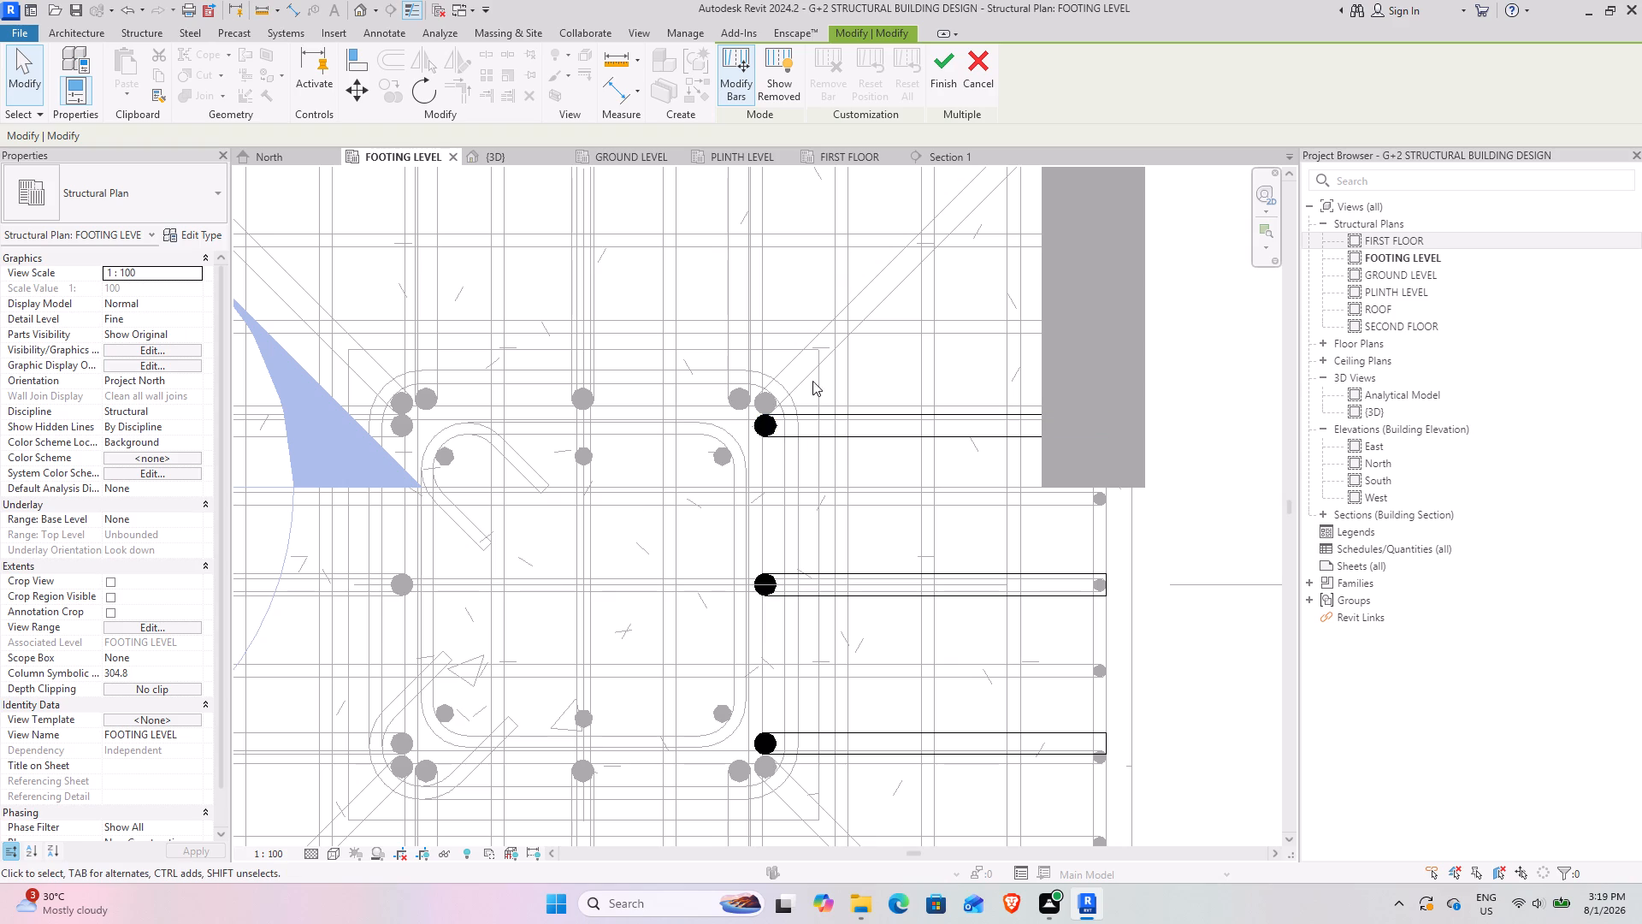
{"action": "left_click", "coordinate": [777, 428]}
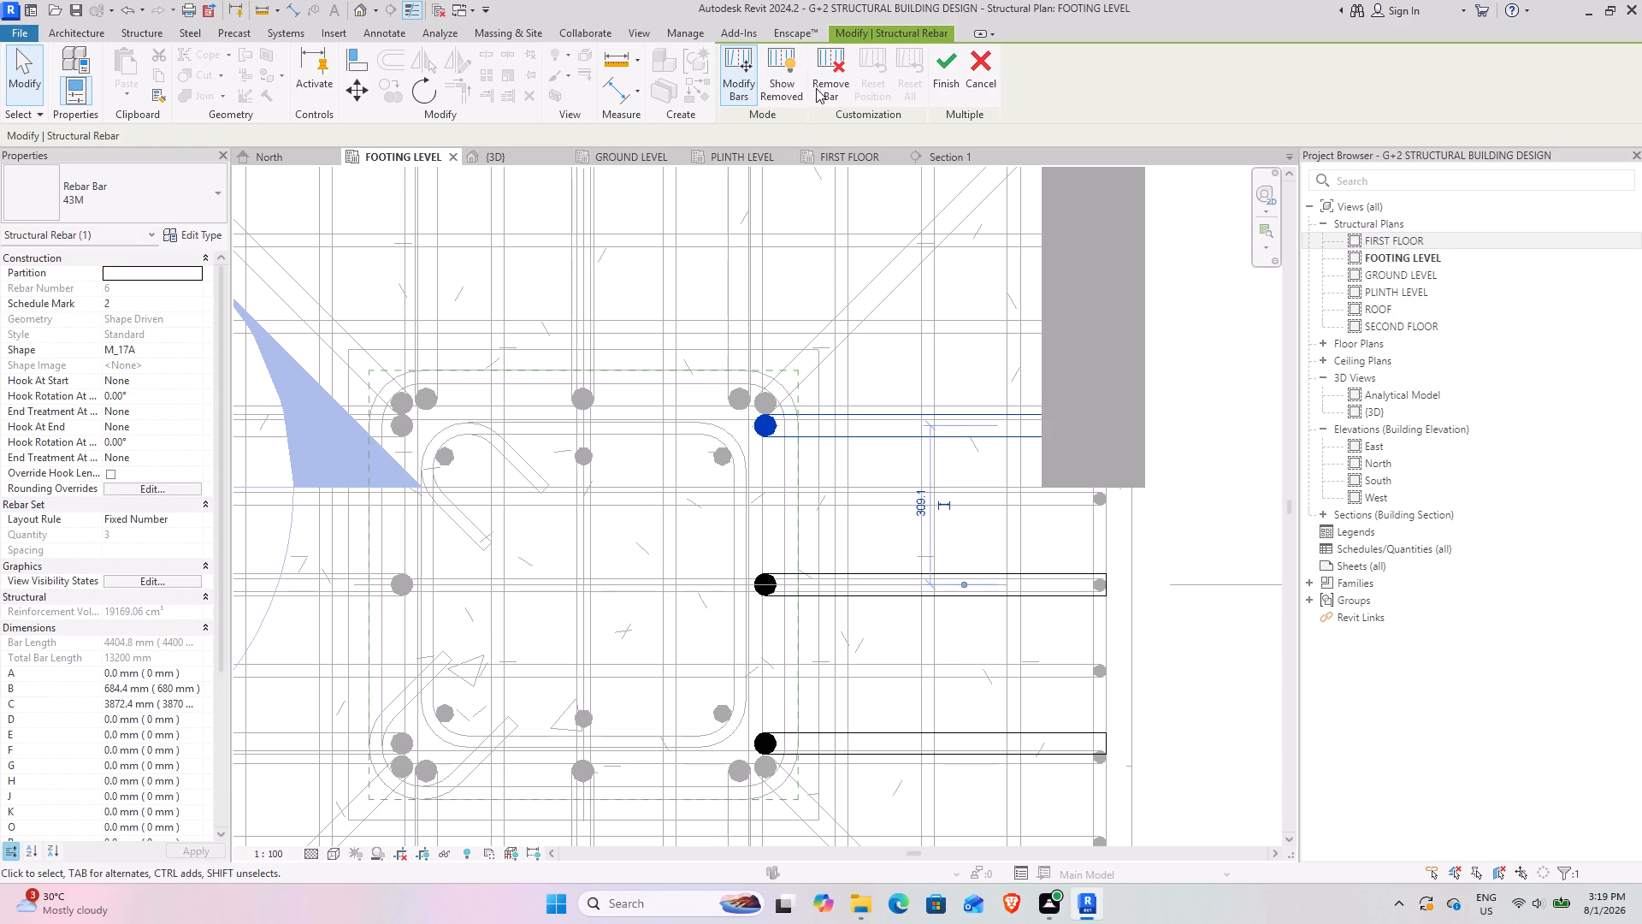
{"action": "left_click", "coordinate": [826, 86]}
{"action": "left_click", "coordinate": [776, 748]}
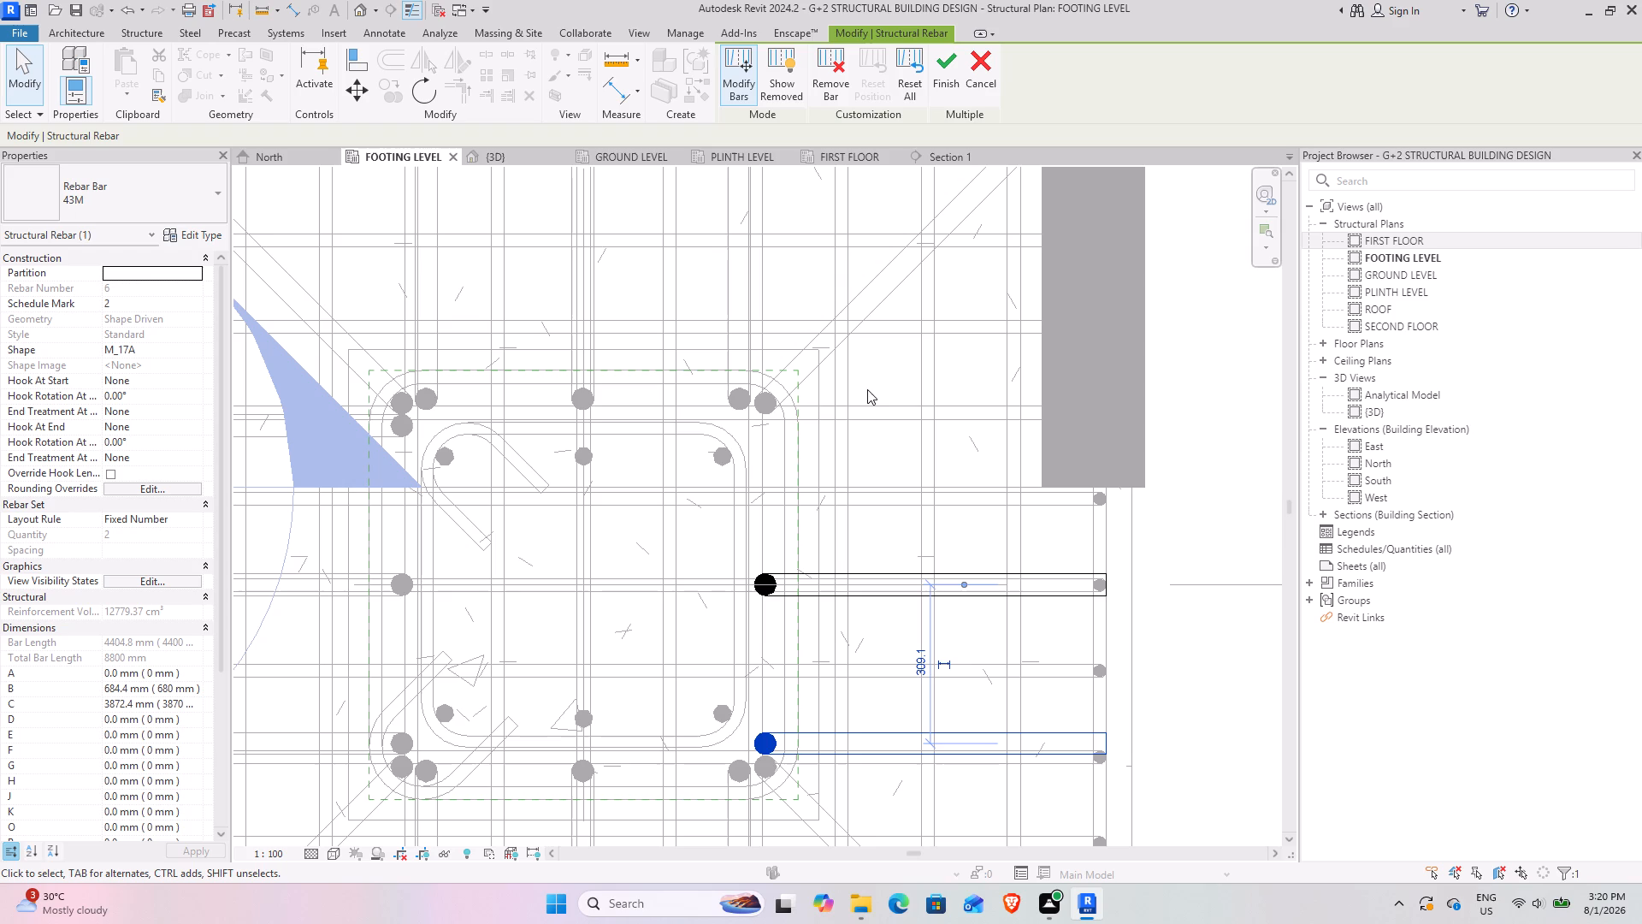
{"action": "left_click", "coordinate": [833, 86]}
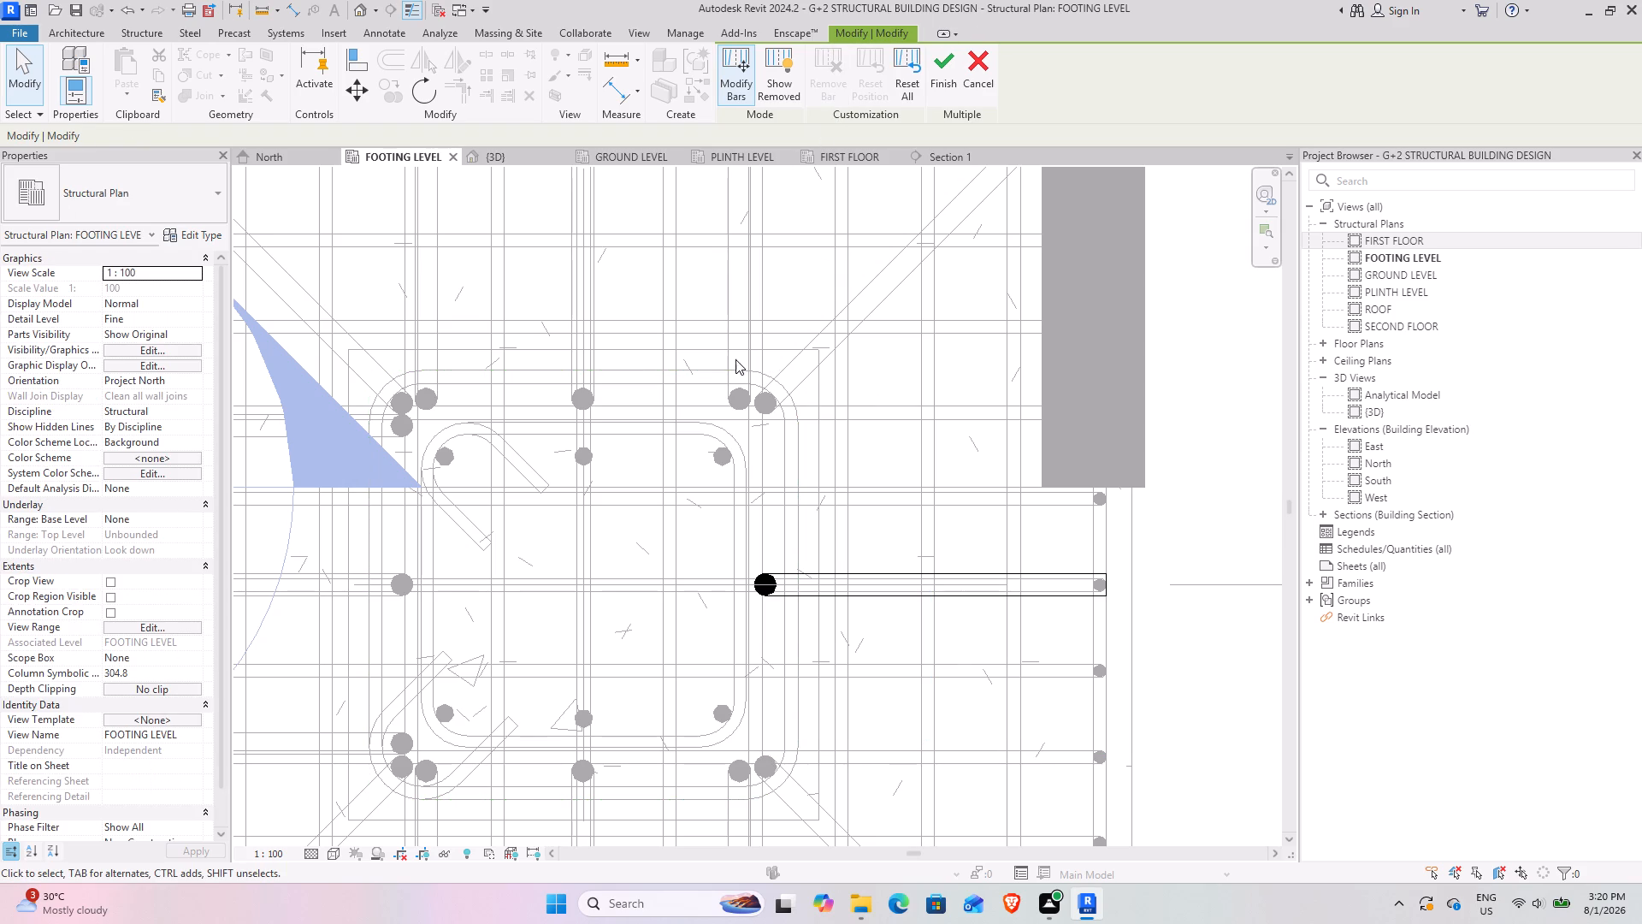
{"action": "left_click", "coordinate": [946, 81]}
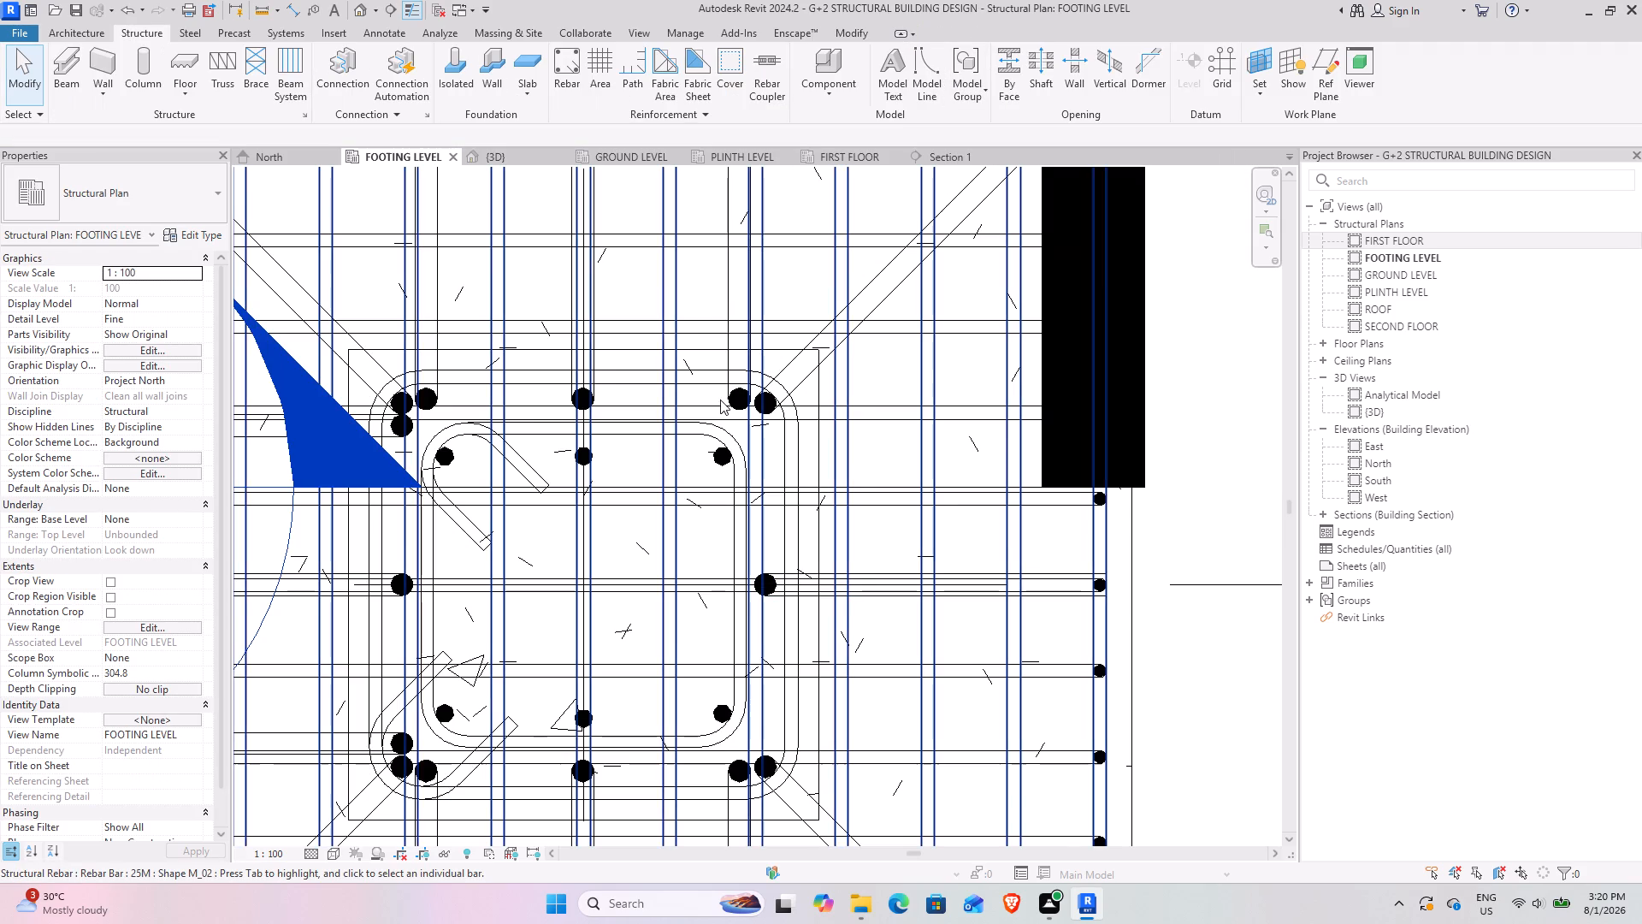
Remove the two outer bars from the three-bar 43M set along the grid 1 column's upper side, keeping the middle bar.
{"action": "left_click", "coordinate": [721, 386]}
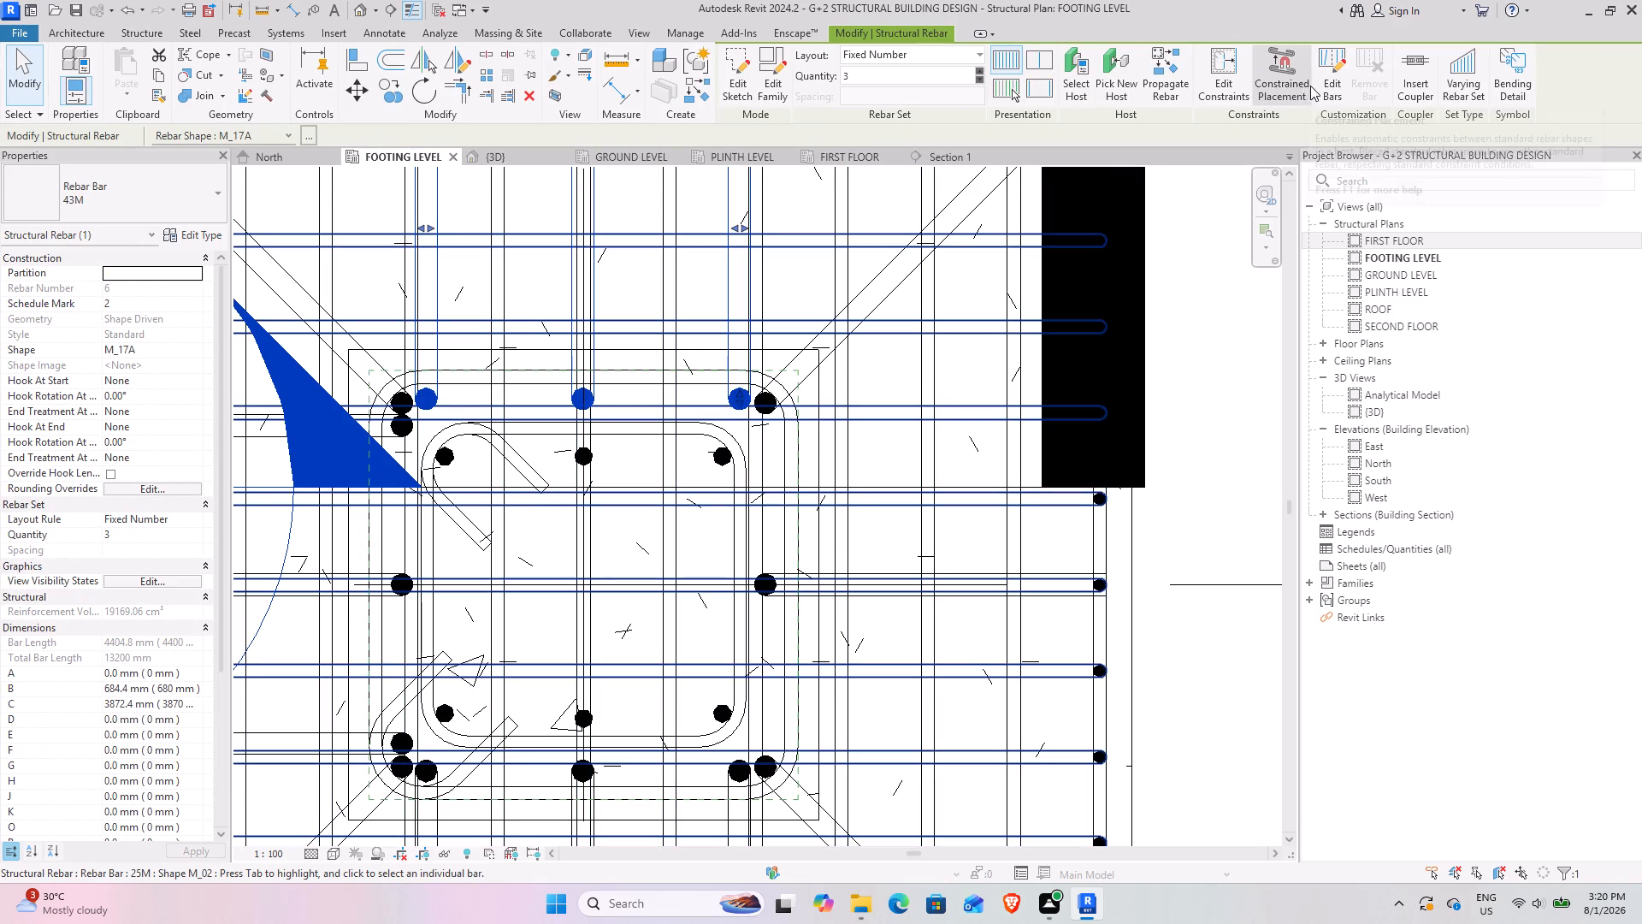
{"action": "left_click", "coordinate": [1322, 89]}
{"action": "left_click", "coordinate": [736, 407]}
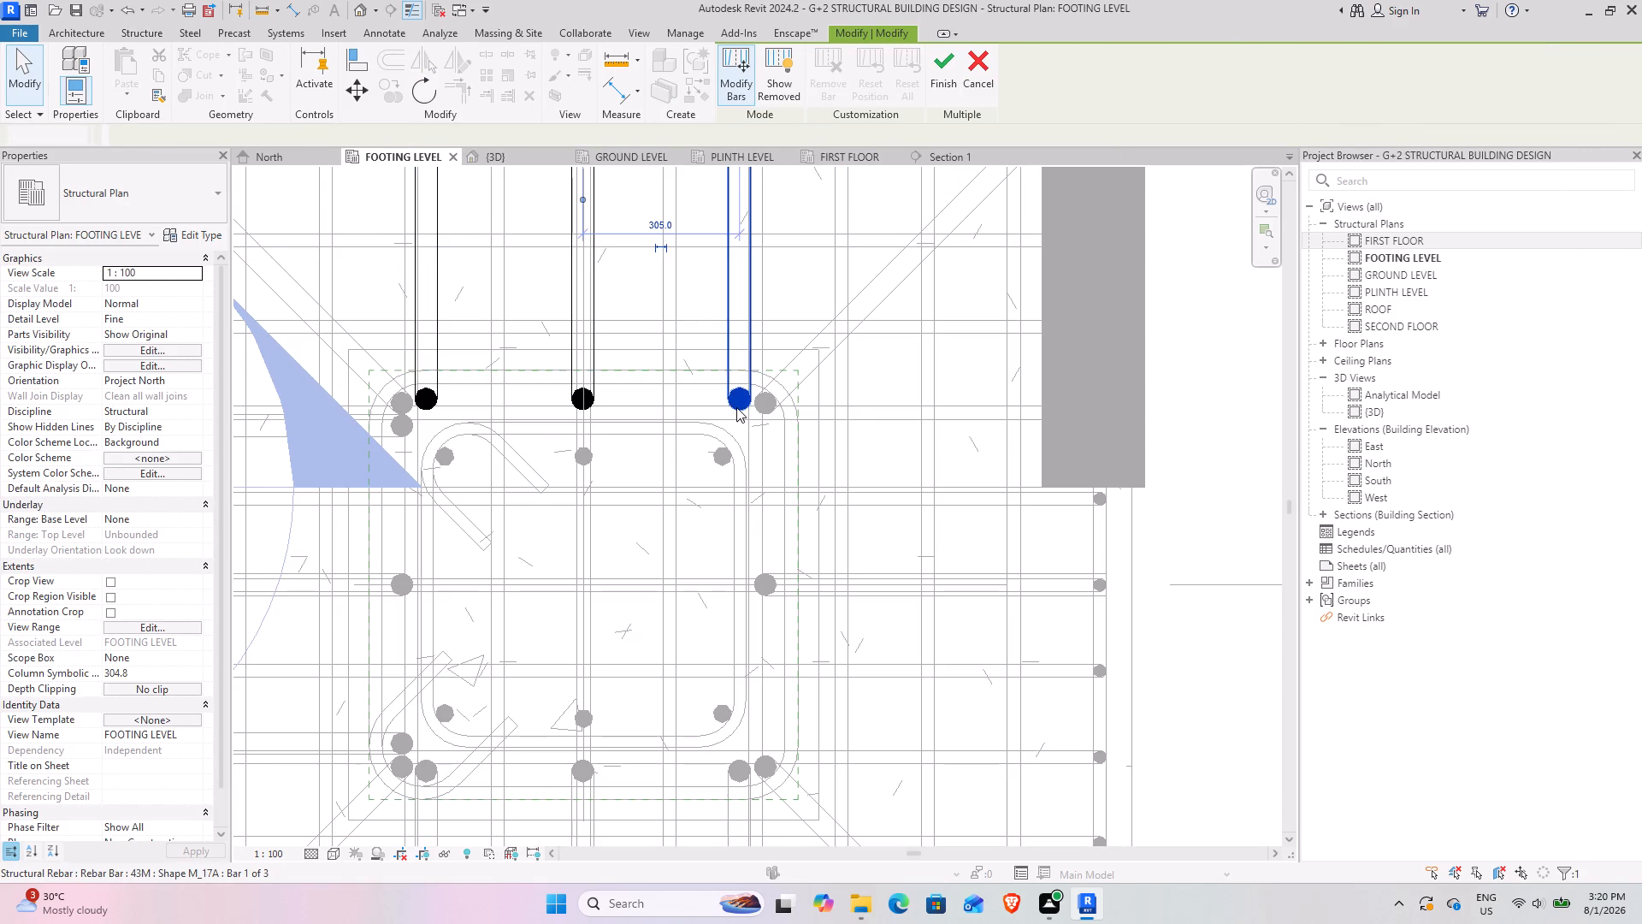
{"action": "left_click", "coordinate": [818, 76]}
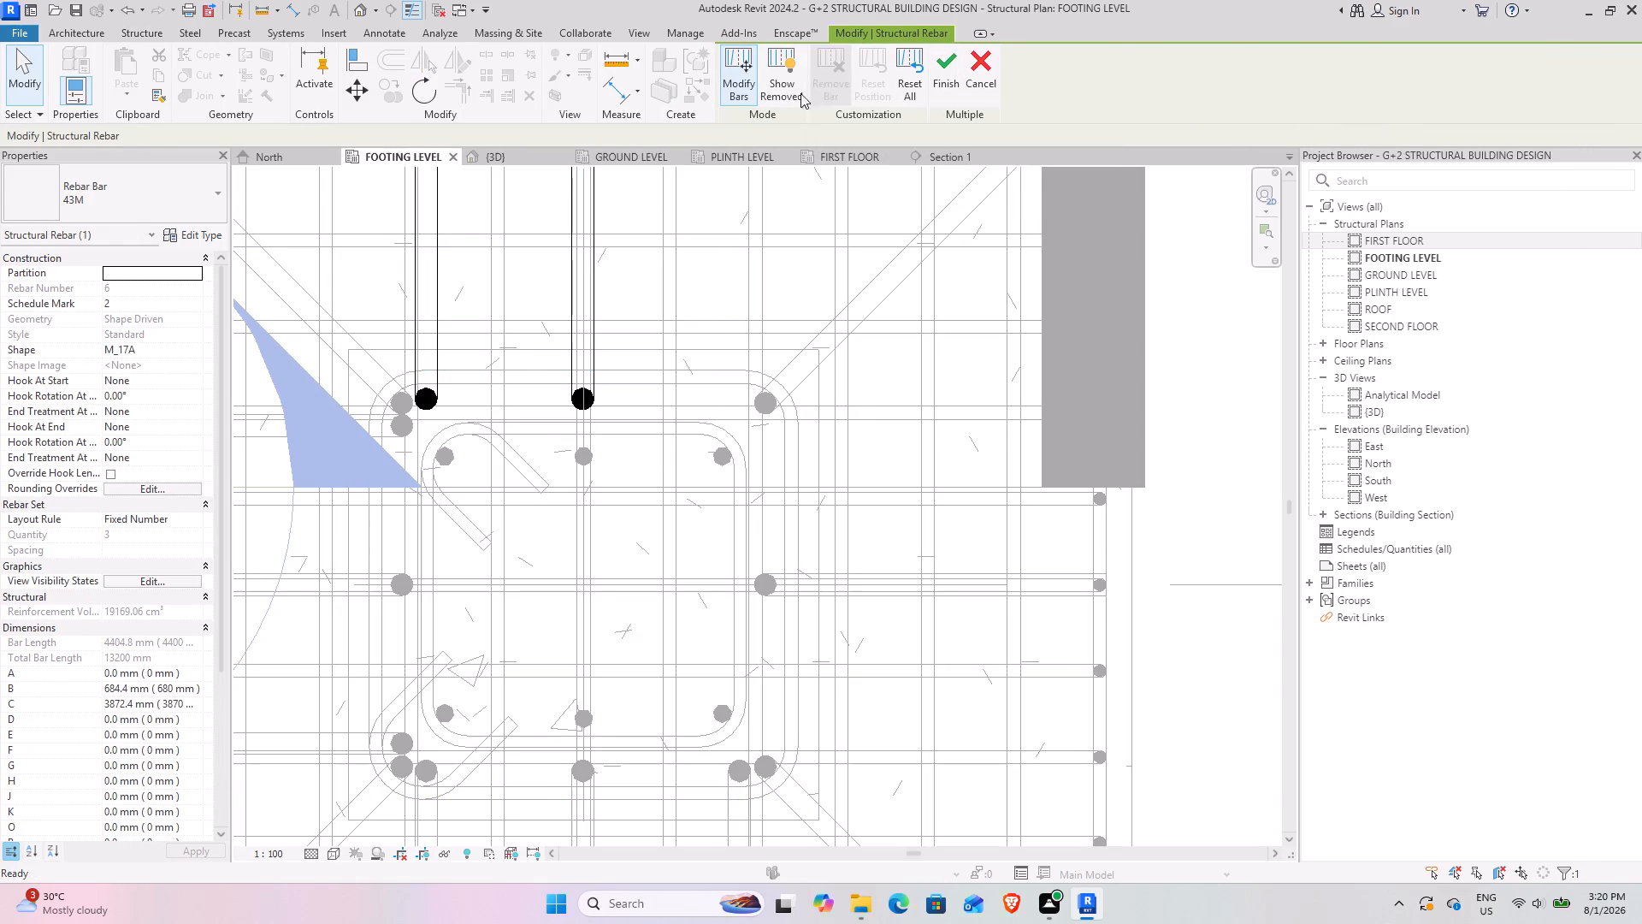
{"action": "left_click", "coordinate": [428, 388]}
{"action": "left_click_drag", "start_coordinate": [942, 75], "coordinate": [842, 81]}
{"action": "left_click", "coordinate": [839, 86]}
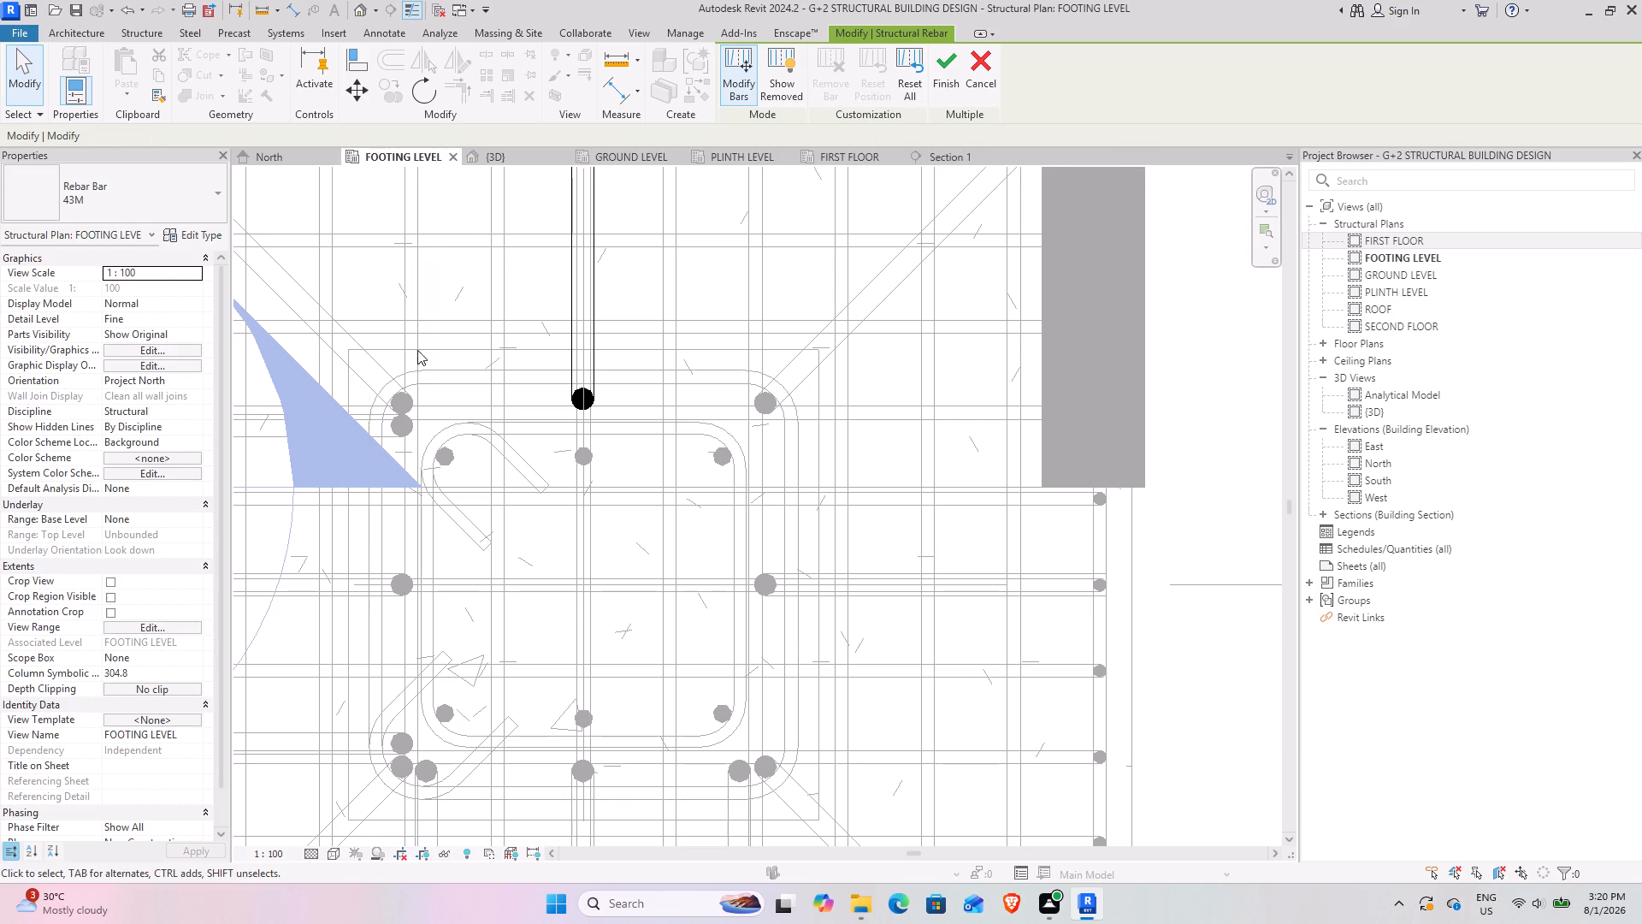
{"action": "left_click", "coordinate": [950, 49]}
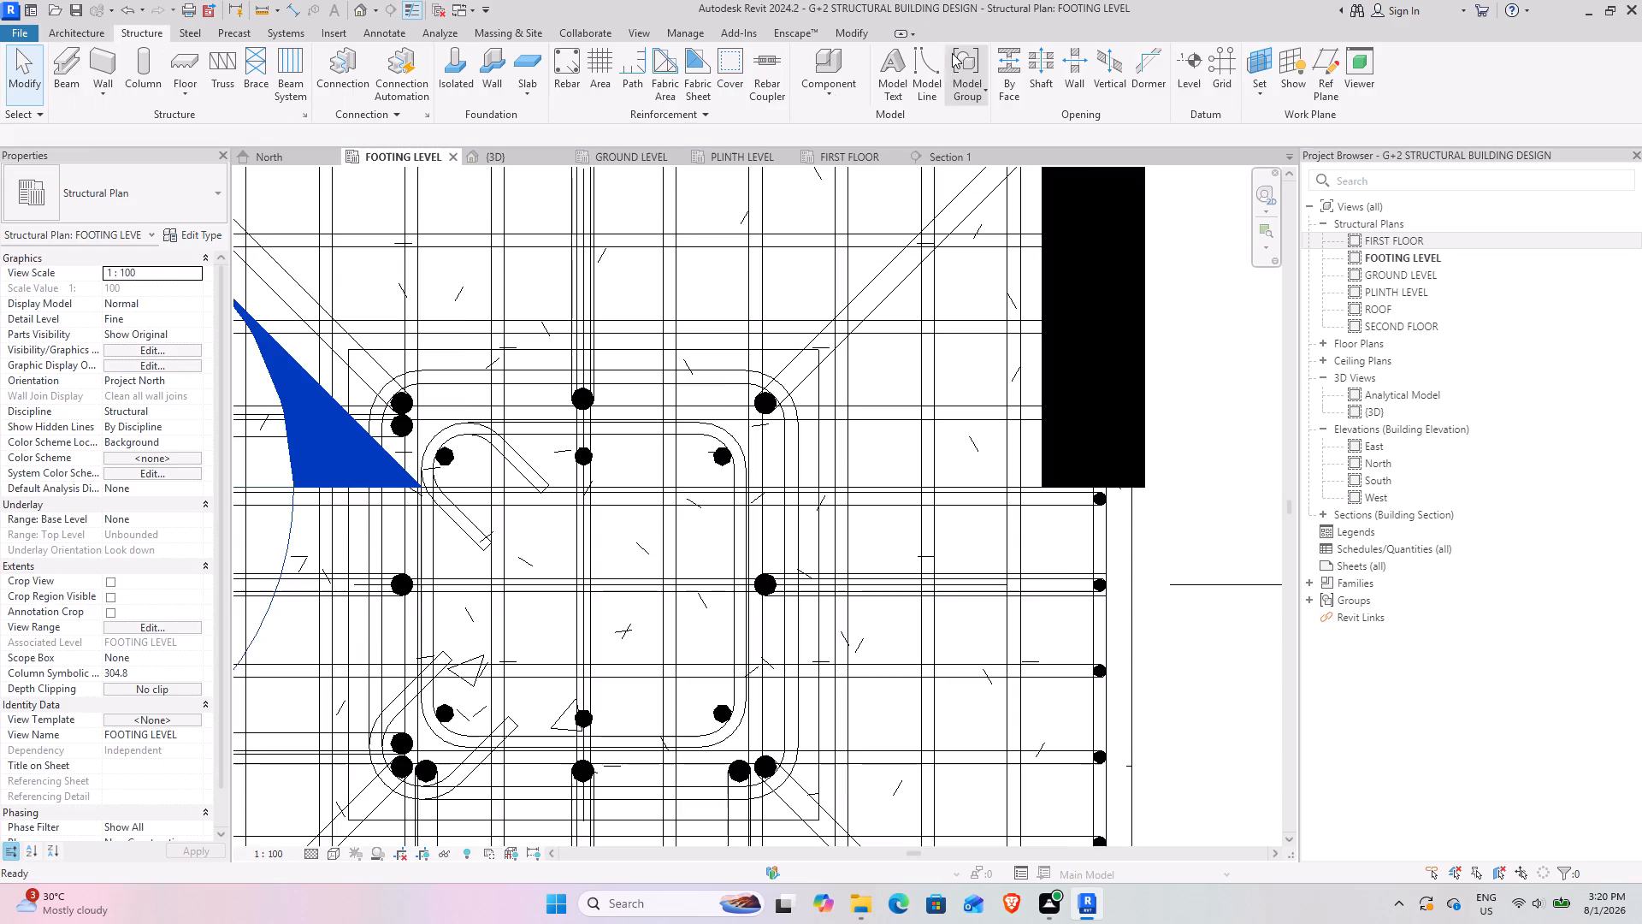
Remove the upper and lower bars from the three-bar 43M set on the grid 1 column's left side.
{"action": "middle_click_drag", "start_coordinate": [444, 654], "coordinate": [629, 598]}
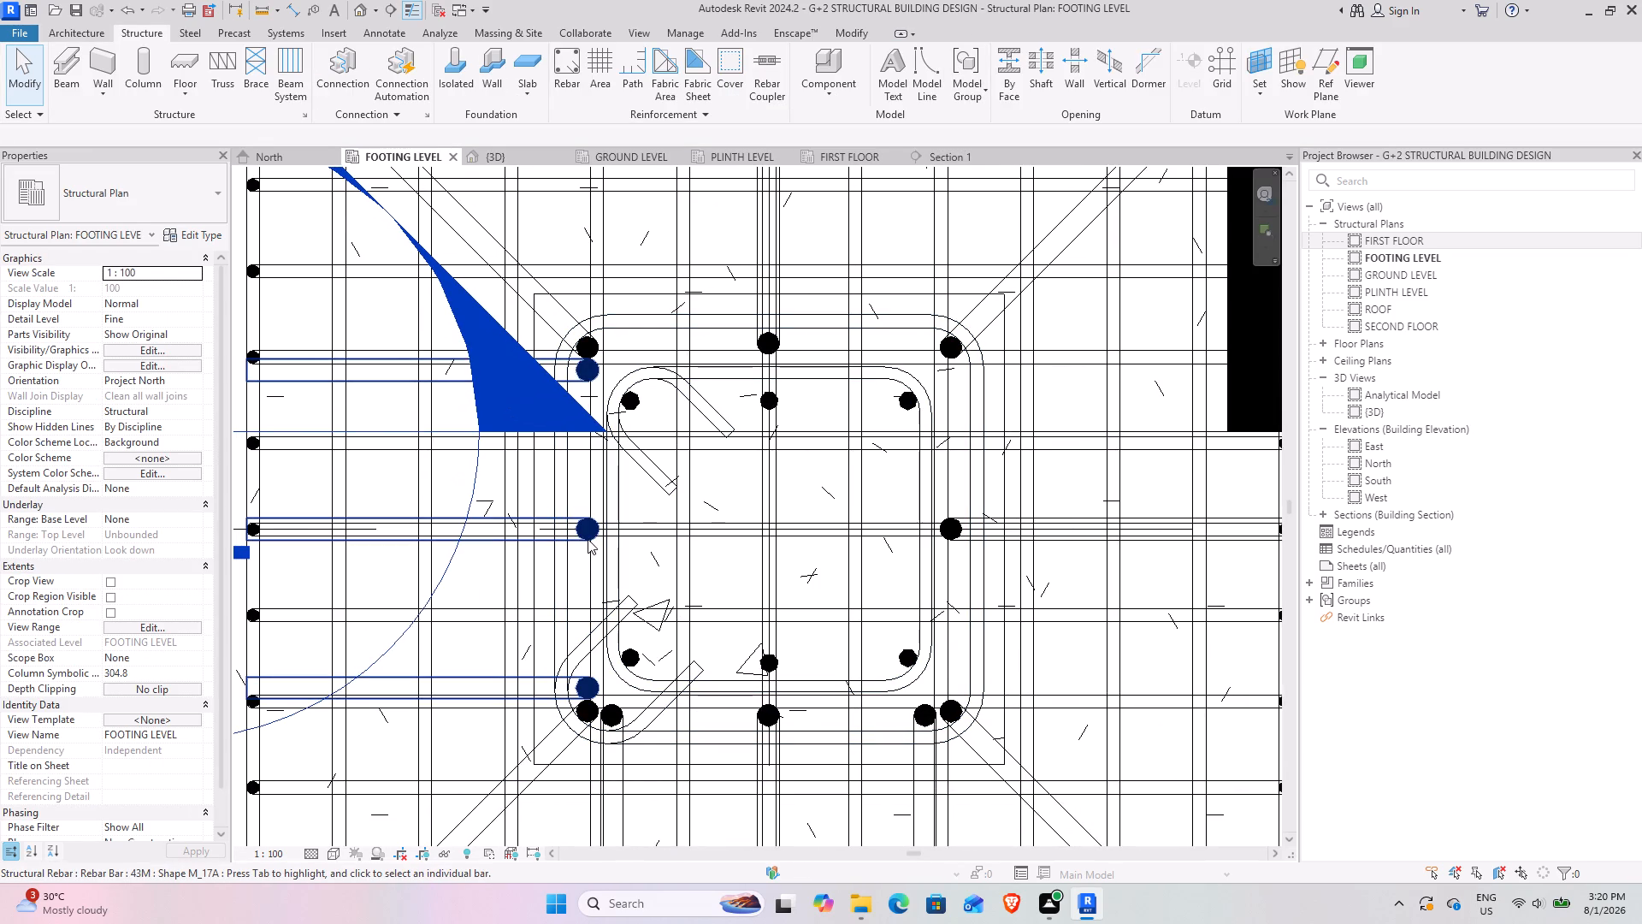
{"action": "left_click", "coordinate": [588, 539]}
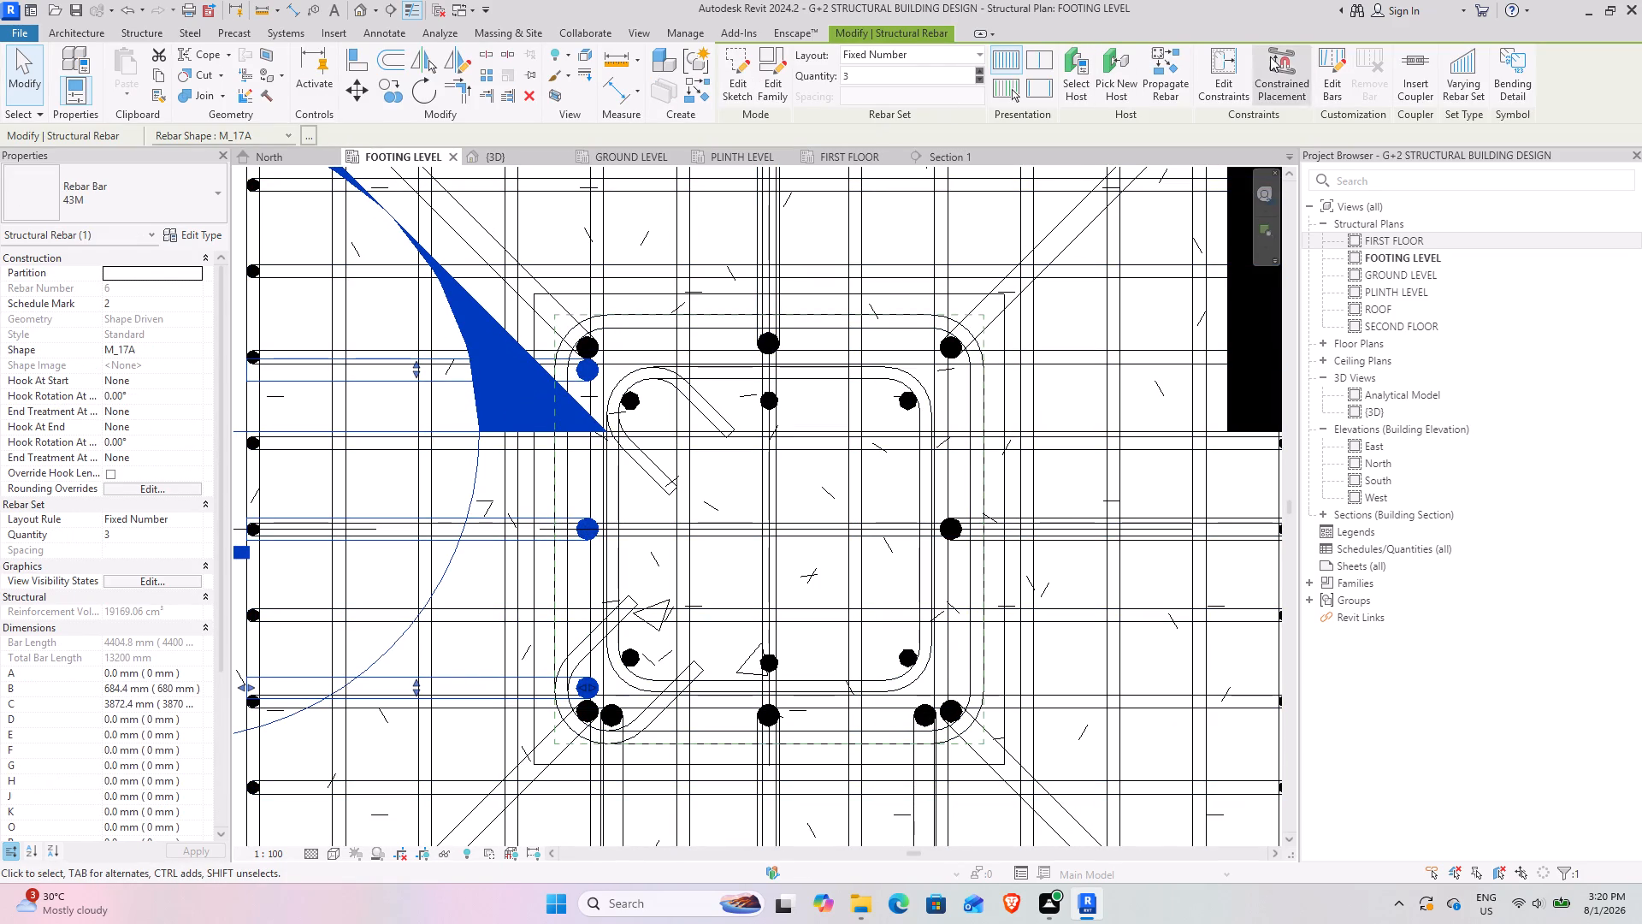
{"action": "left_click", "coordinate": [1338, 74]}
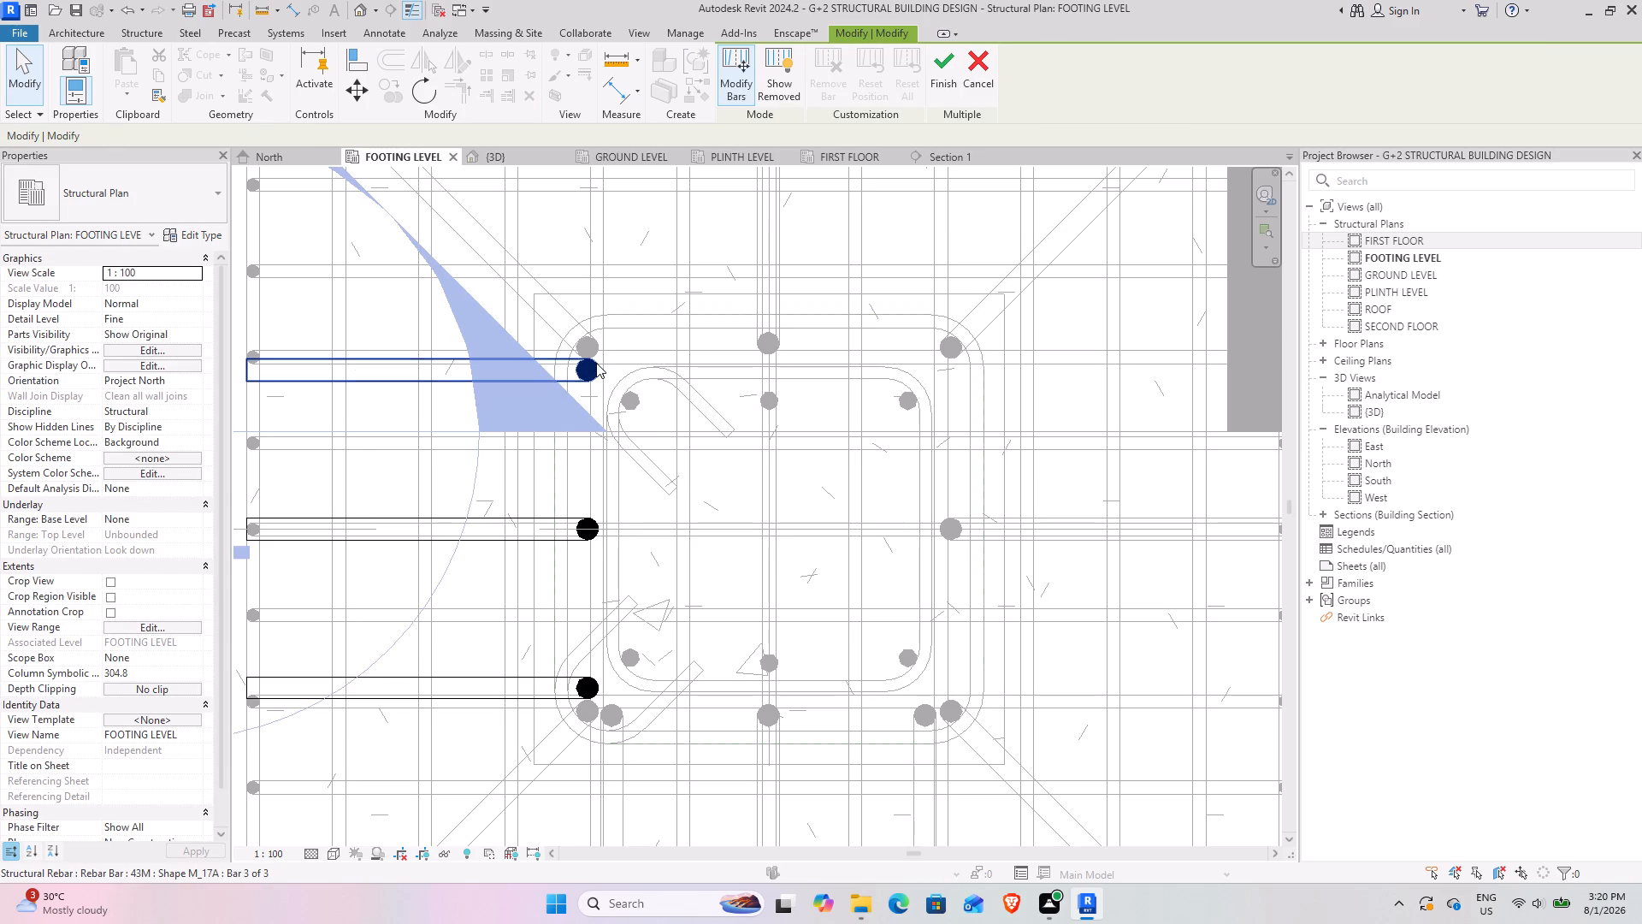
{"action": "left_click", "coordinate": [596, 363]}
{"action": "left_click", "coordinate": [835, 79]}
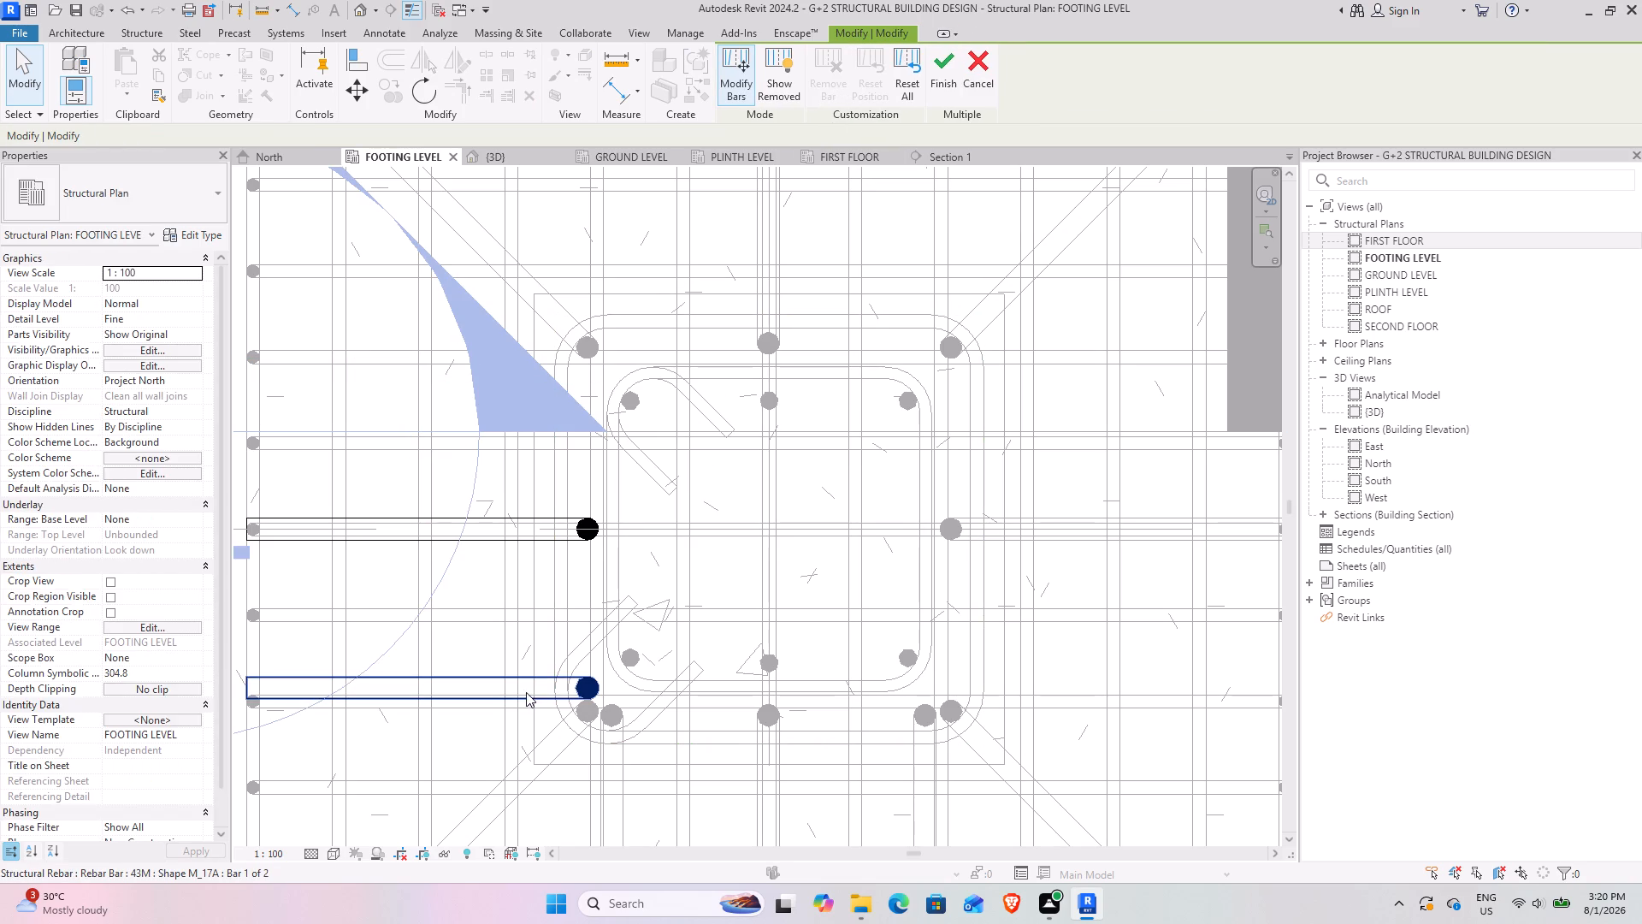
{"action": "left_click", "coordinate": [535, 692]}
{"action": "left_click", "coordinate": [833, 76]}
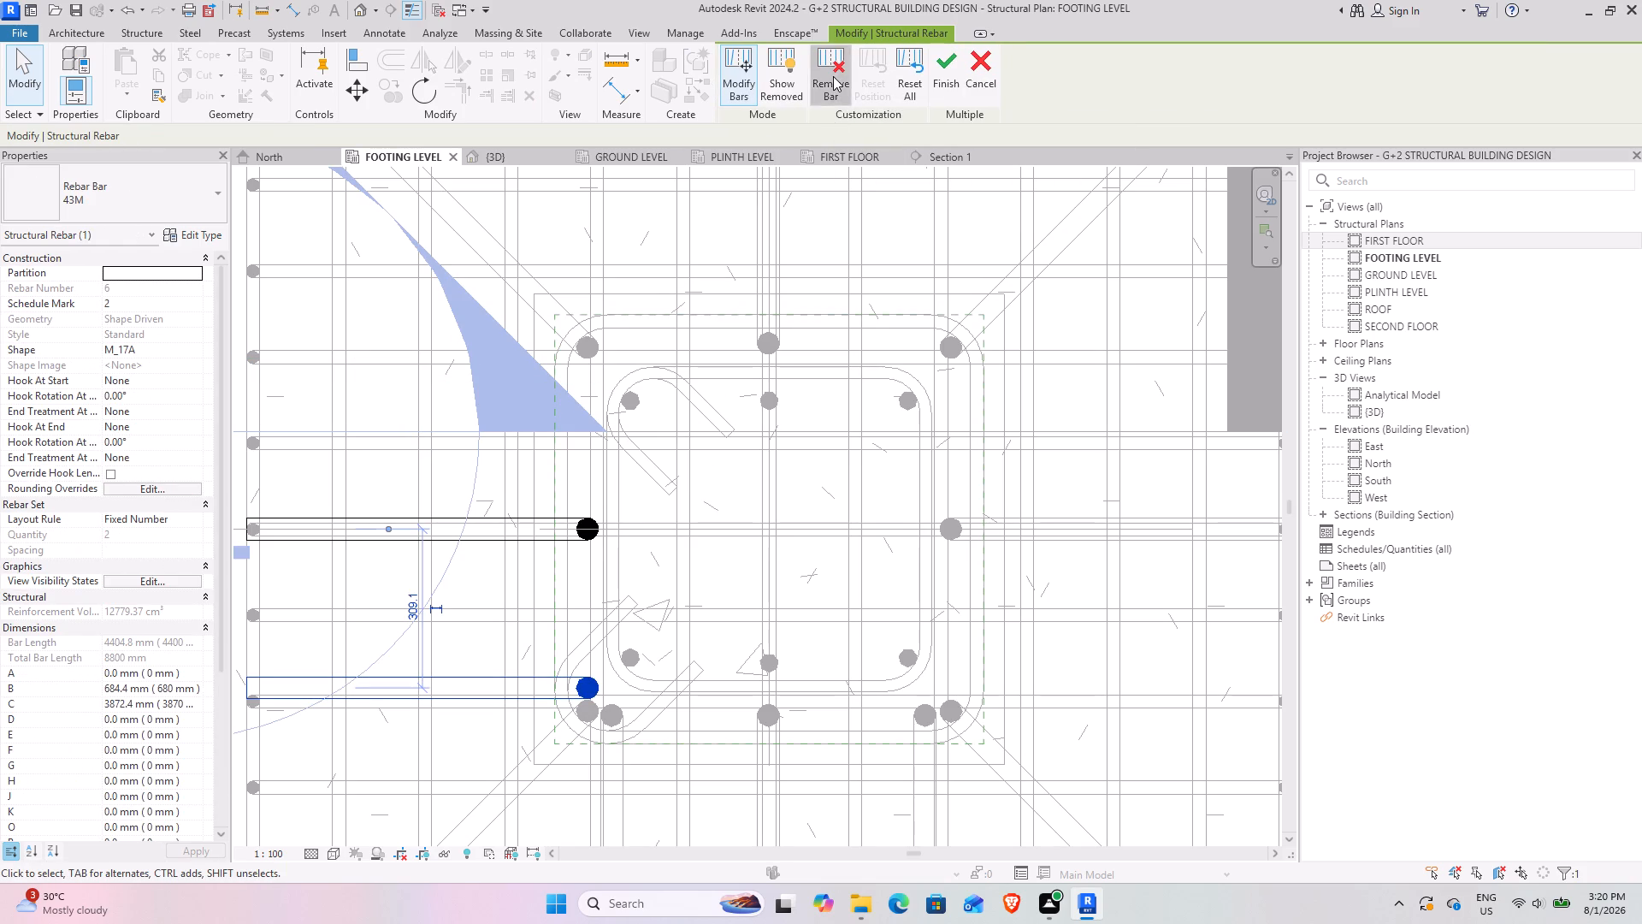
{"action": "left_click", "coordinate": [945, 74]}
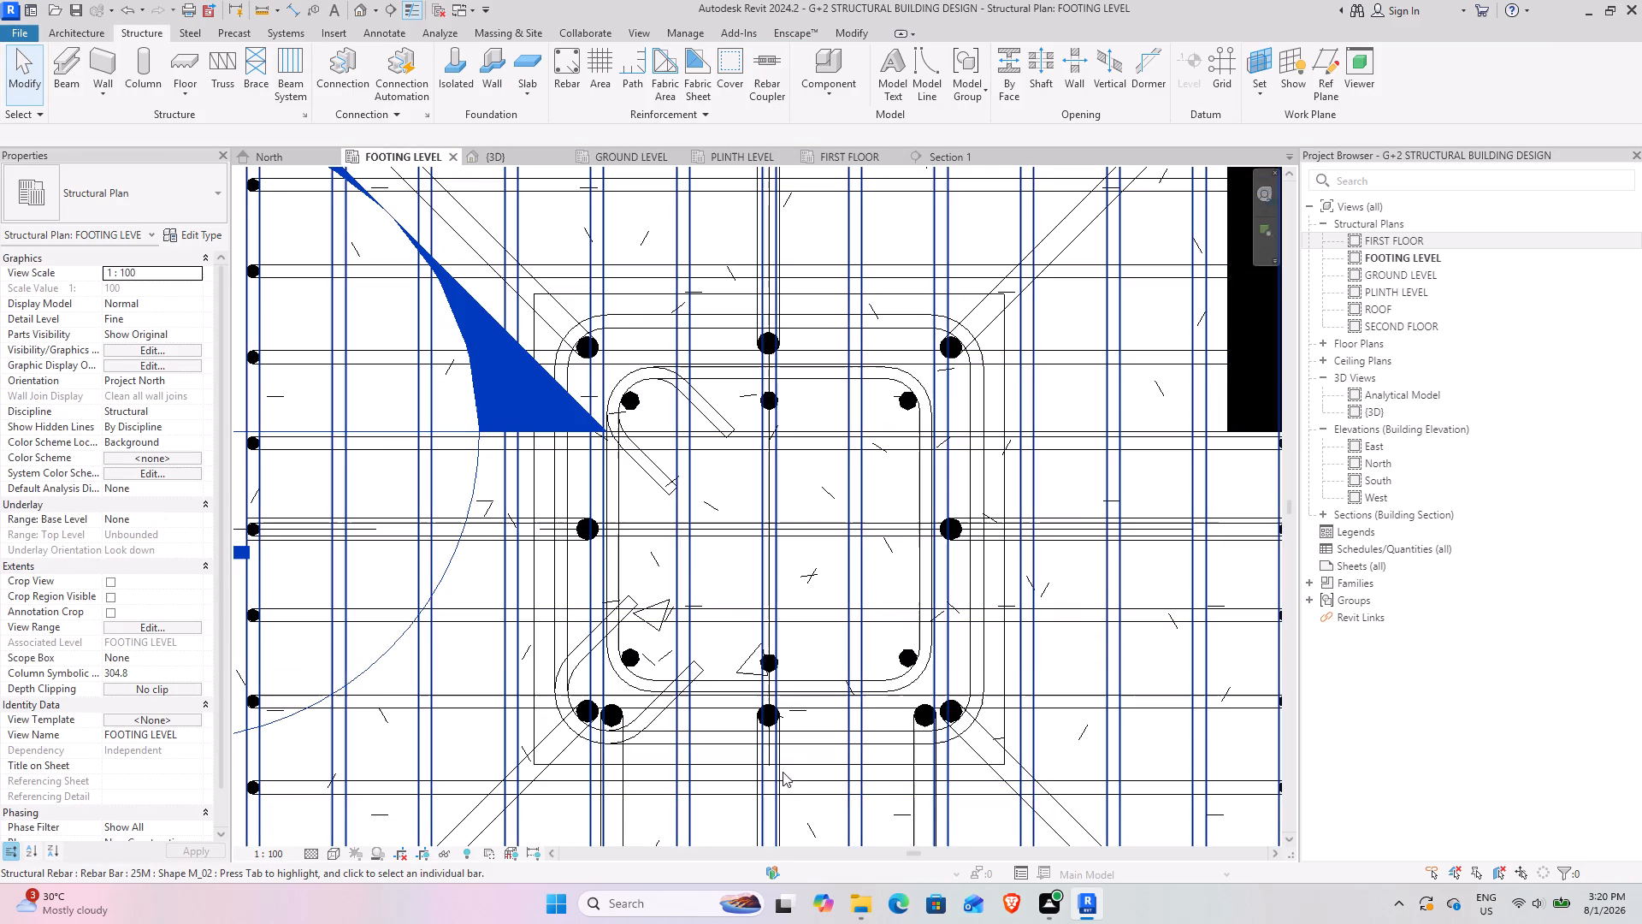
Remove the two outer bars from the three-bar 43M set along the grid 1 column's lower side, keeping the middle bar.
{"action": "left_click", "coordinate": [760, 716]}
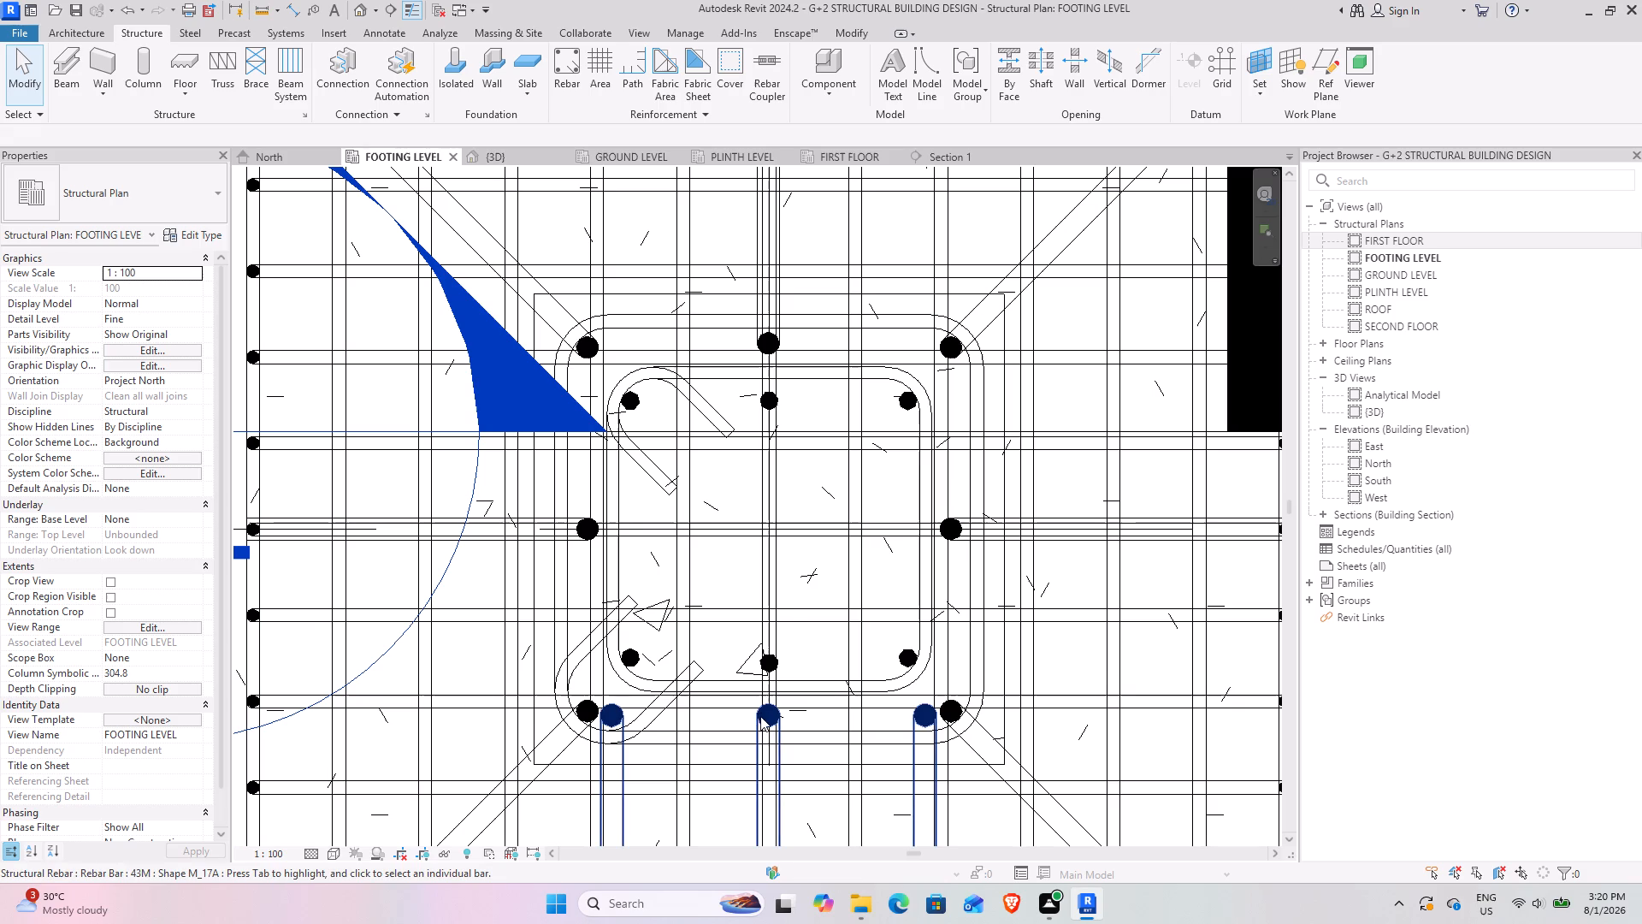
{"action": "left_click", "coordinate": [1342, 53]}
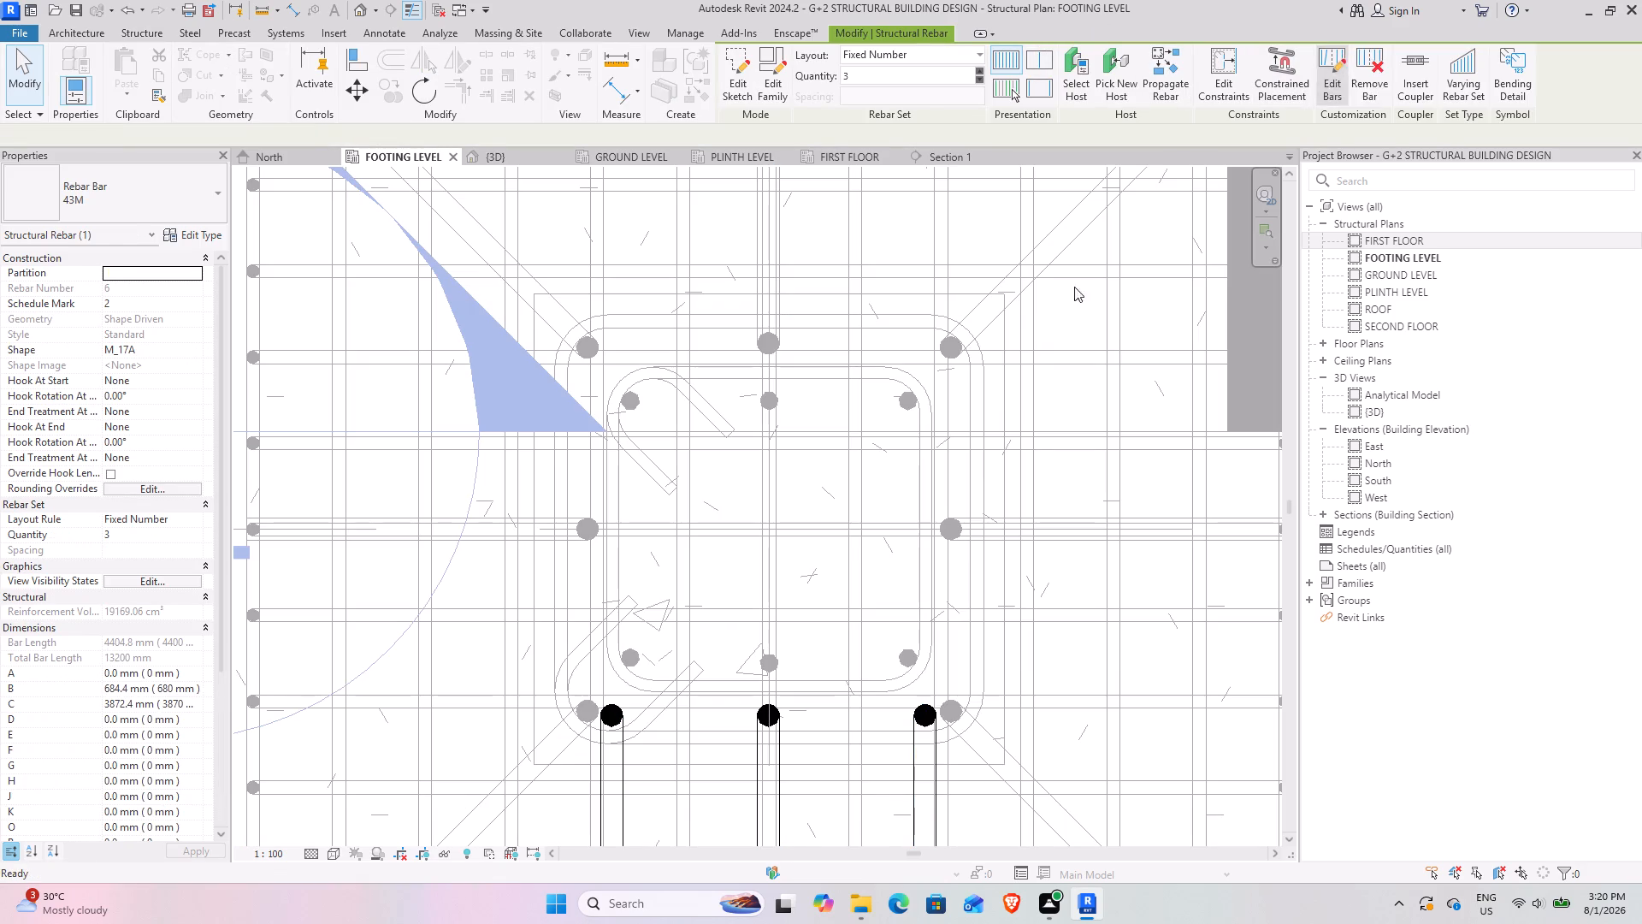
{"action": "left_click", "coordinate": [622, 727]}
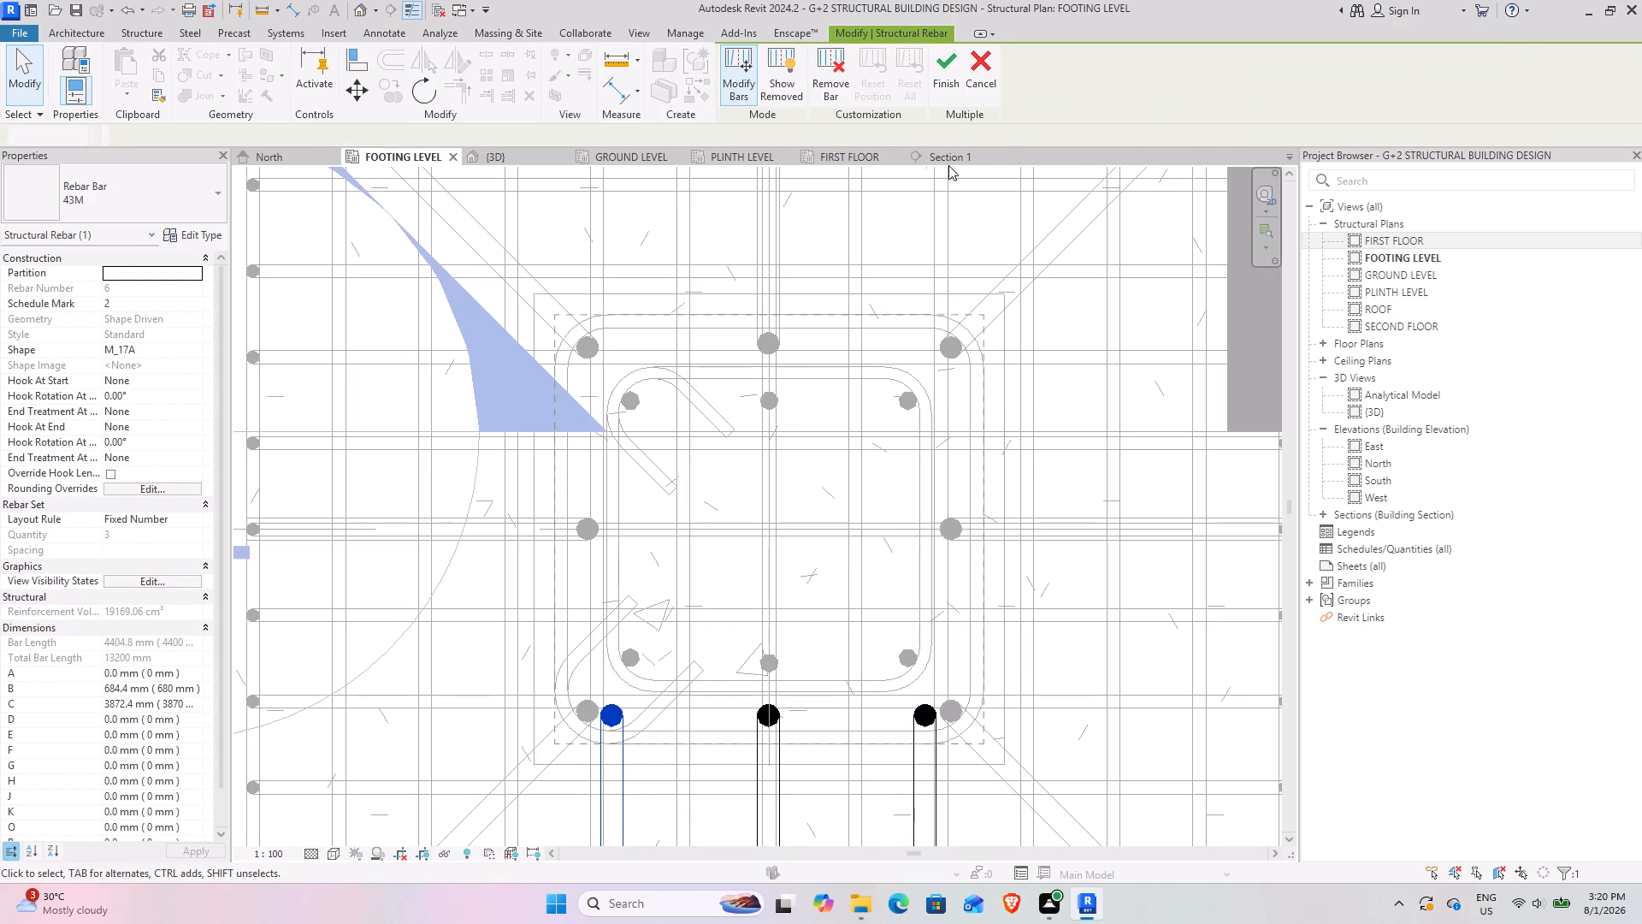
{"action": "left_click", "coordinate": [826, 61]}
{"action": "left_click", "coordinate": [924, 739]}
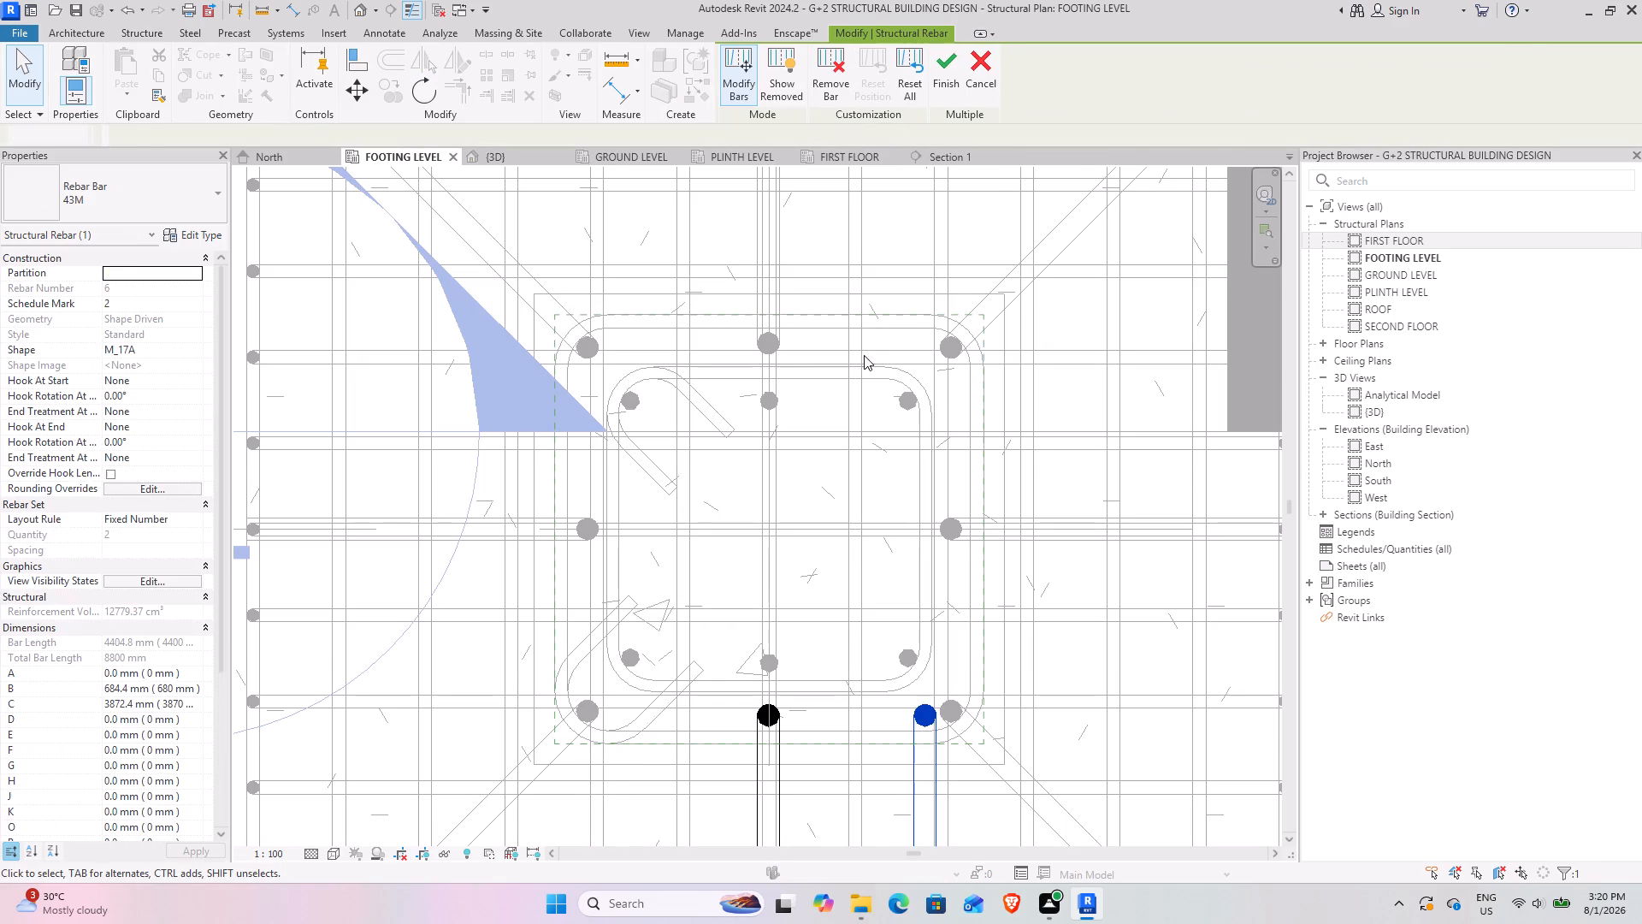
{"action": "left_click", "coordinate": [835, 80]}
{"action": "left_click", "coordinate": [956, 80]}
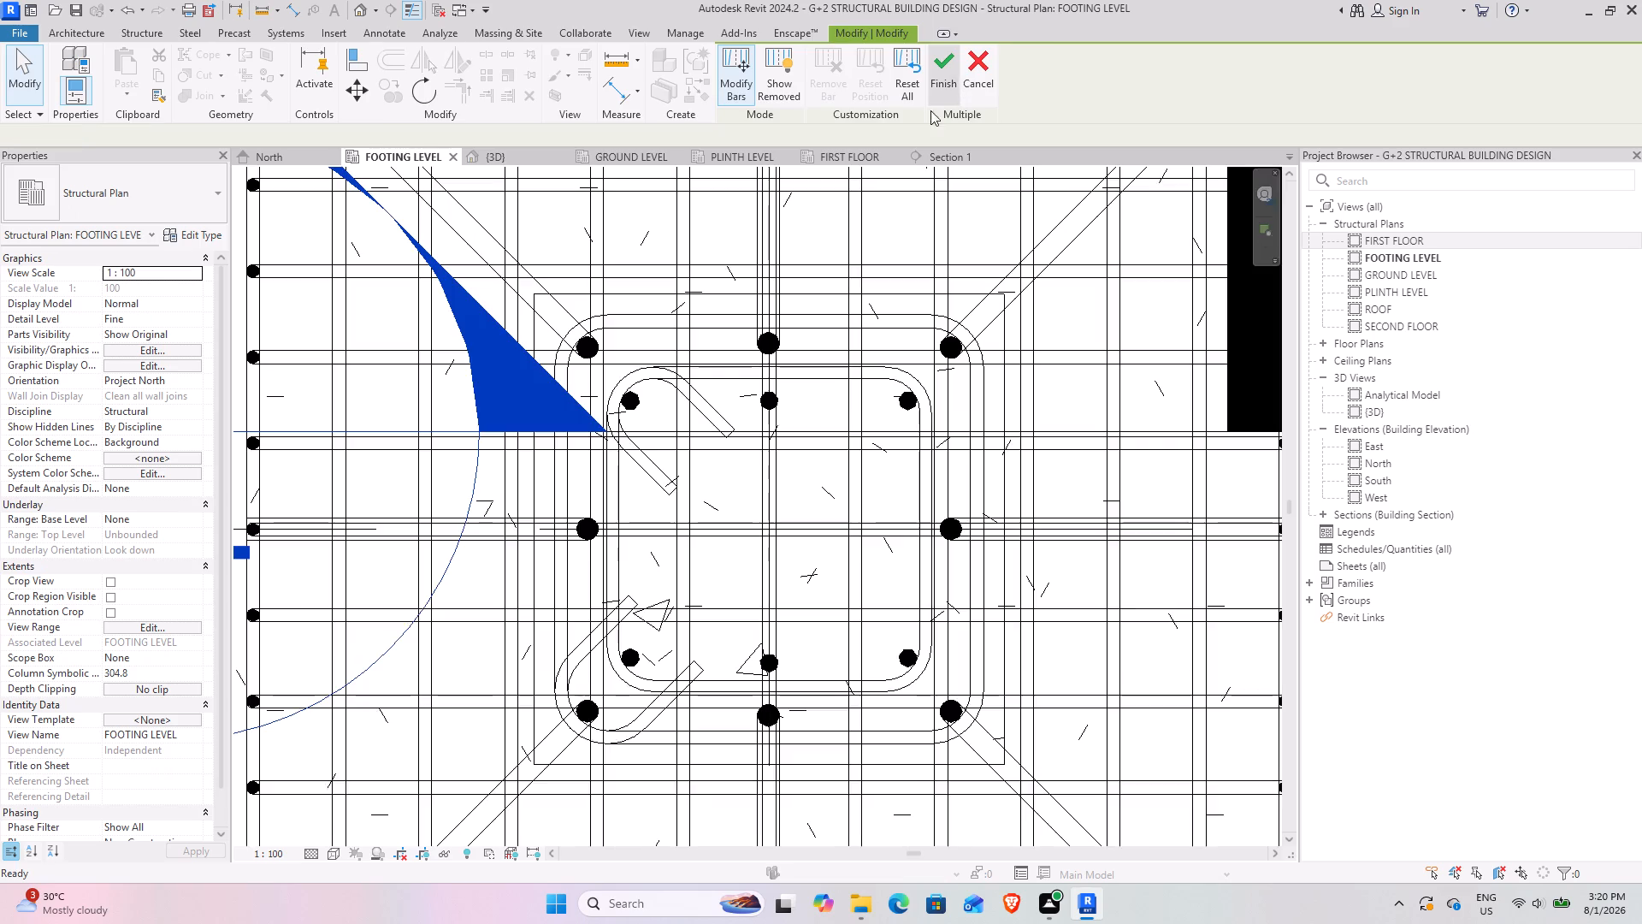
Examine the footing and column starter reinforcement around the grid 1 column from several sides in the 3D view.
{"action": "scroll", "coordinate": [743, 483], "scroll_direction": "down", "scroll_amount": 7}
{"action": "middle_click_drag", "start_coordinate": [725, 587], "coordinate": [727, 583]}
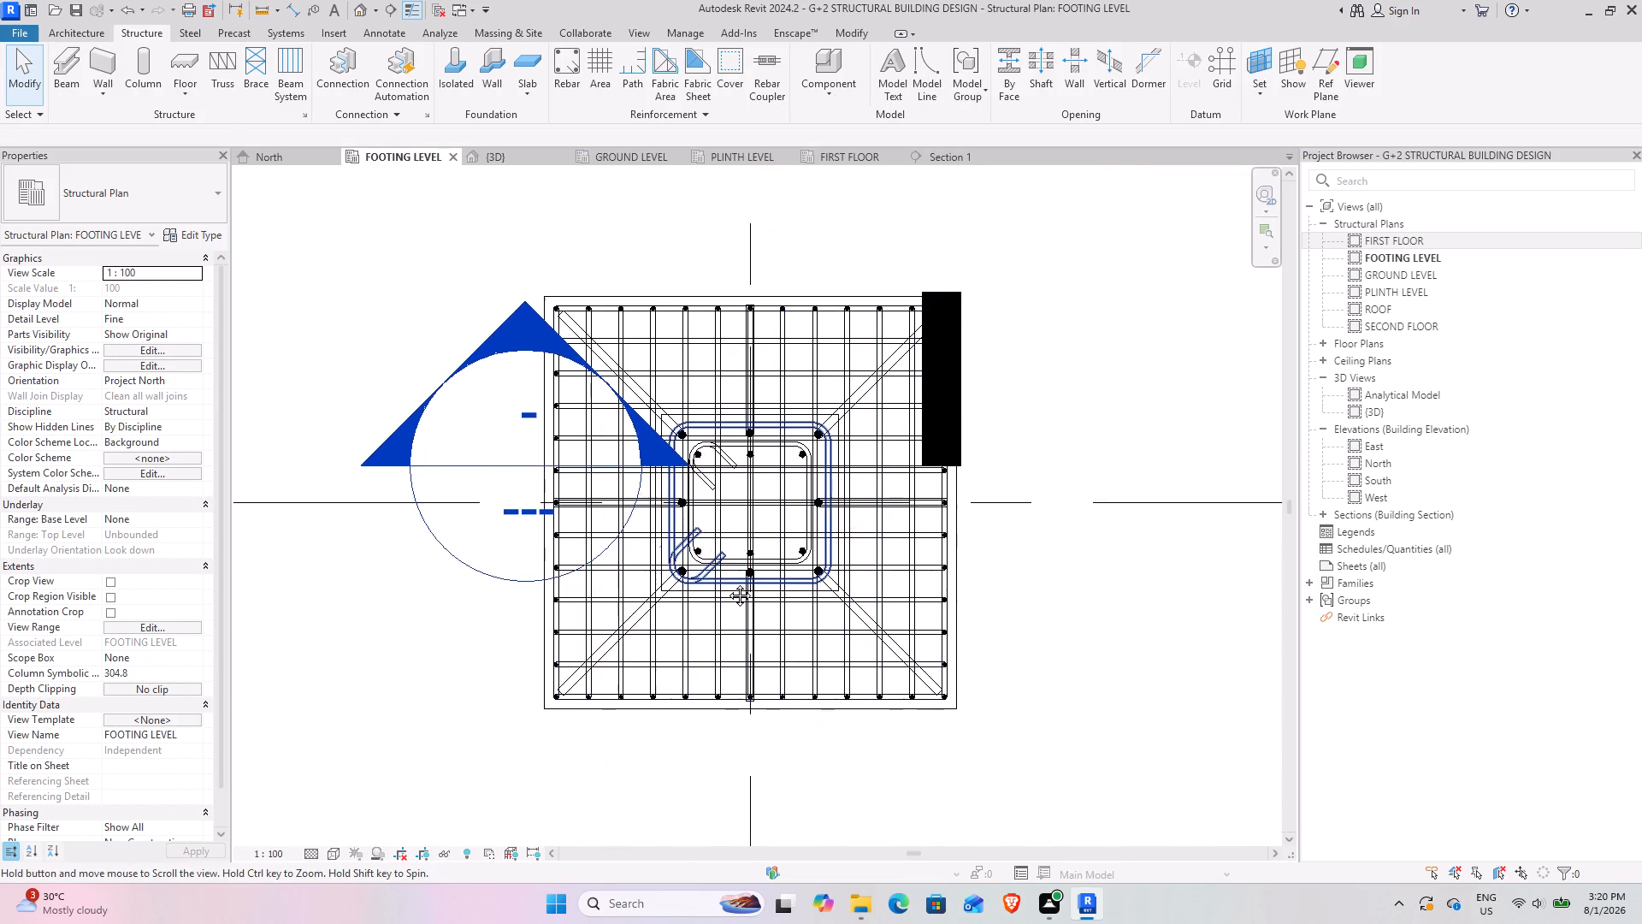
{"action": "middle_click_drag", "start_coordinate": [727, 583], "coordinate": [711, 536]}
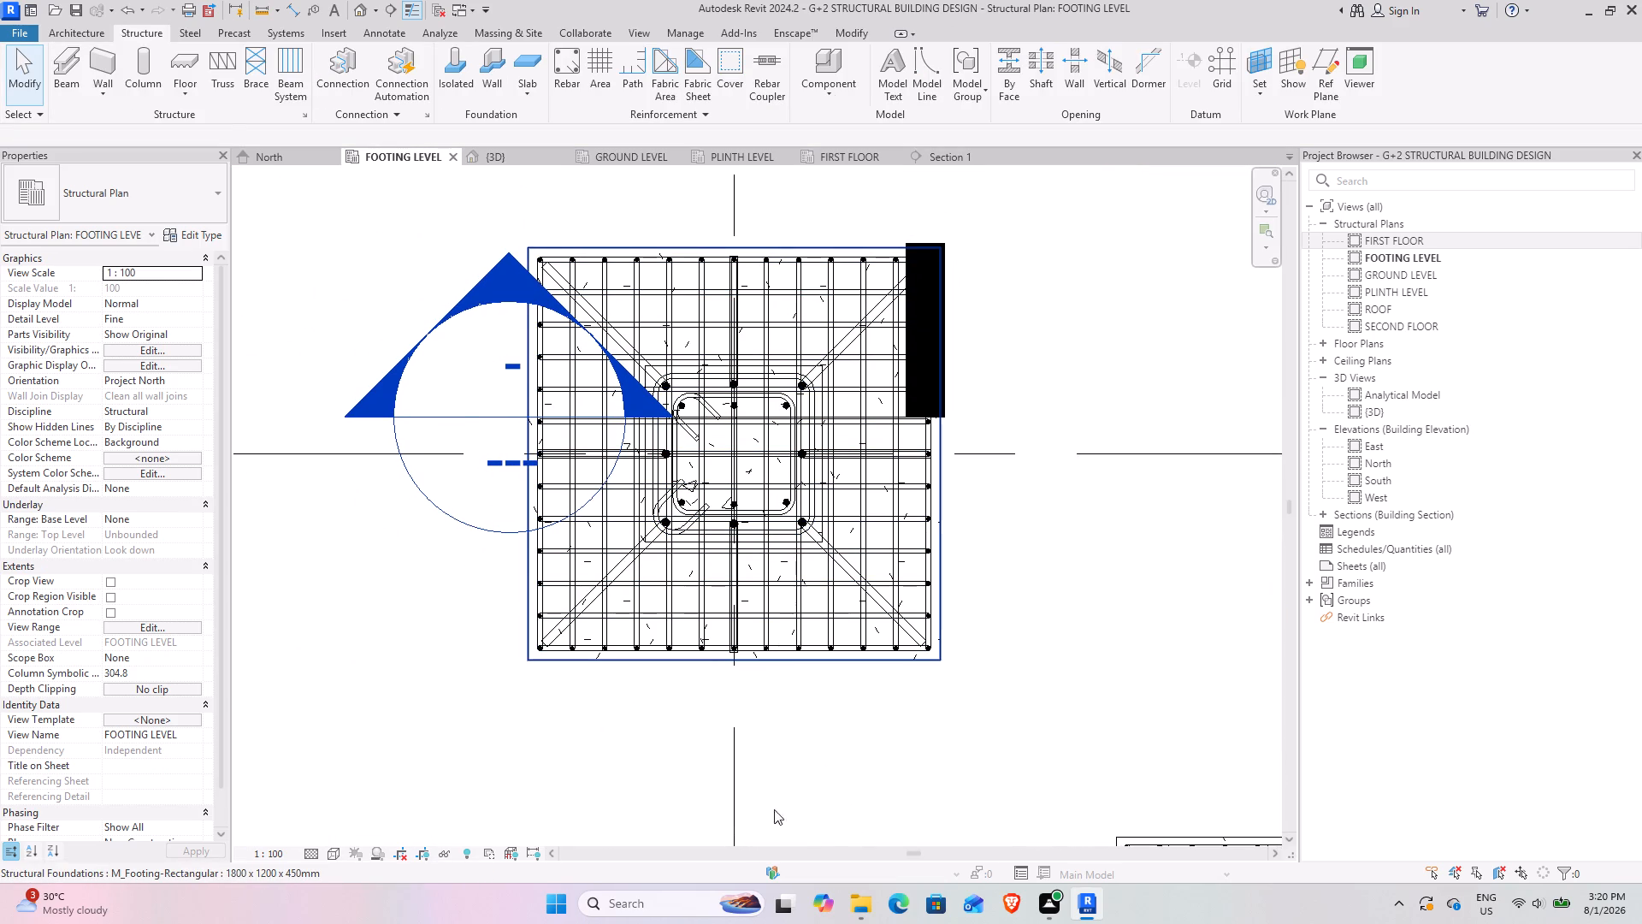
{"action": "left_click", "coordinate": [523, 157]}
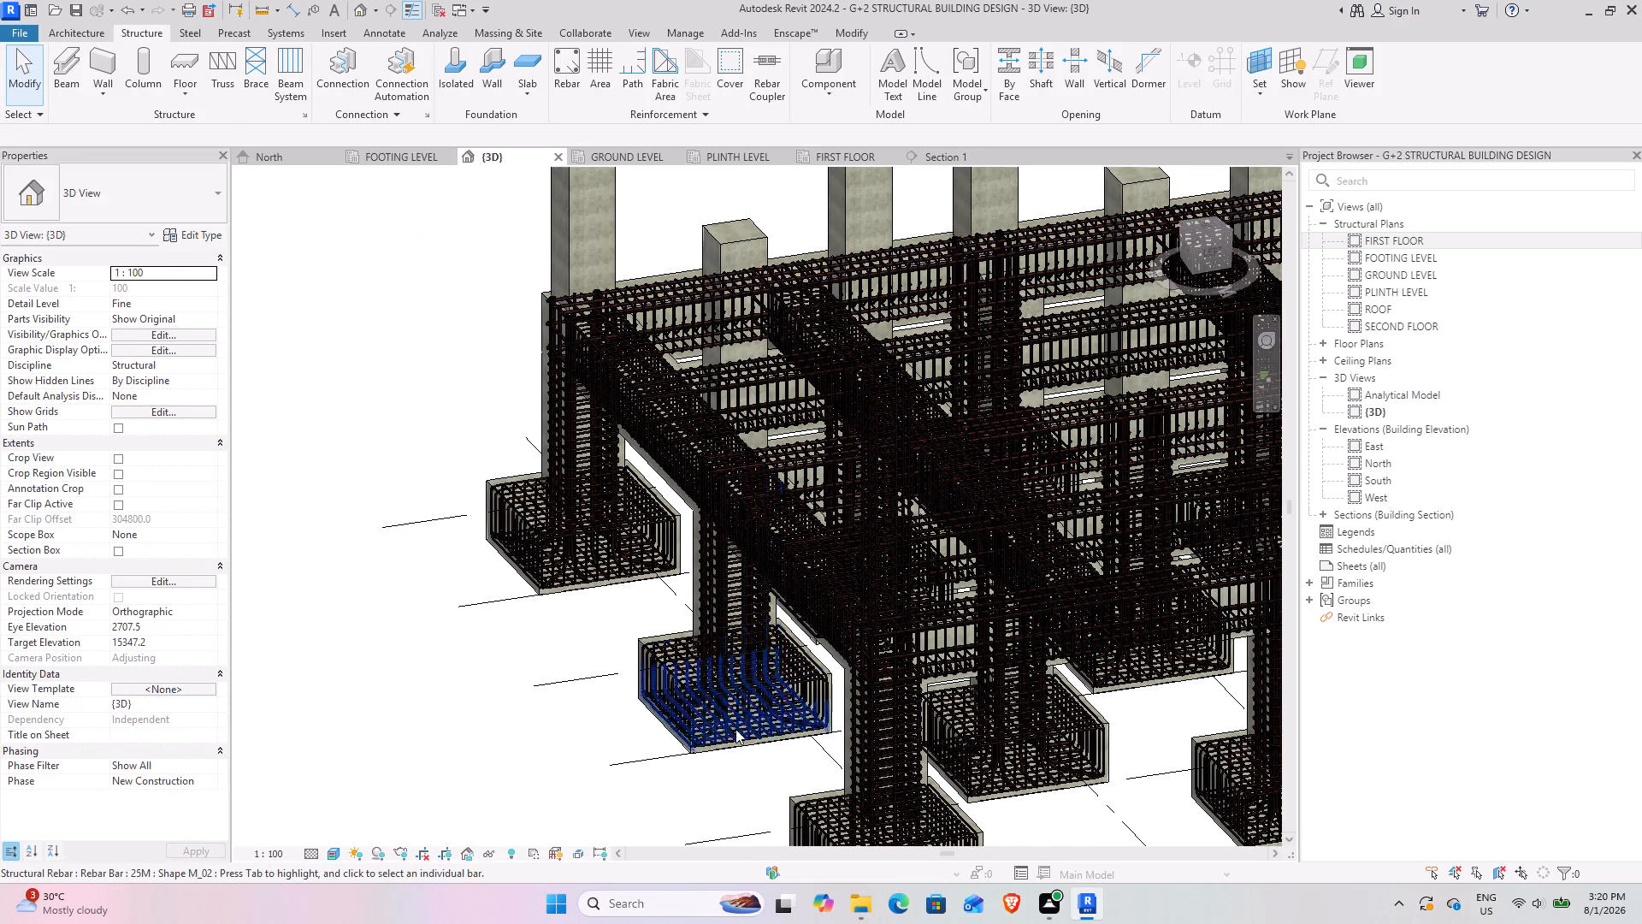
{"action": "middle_click_drag", "start_coordinate": [730, 744], "coordinate": [842, 620], "text": "shift"}
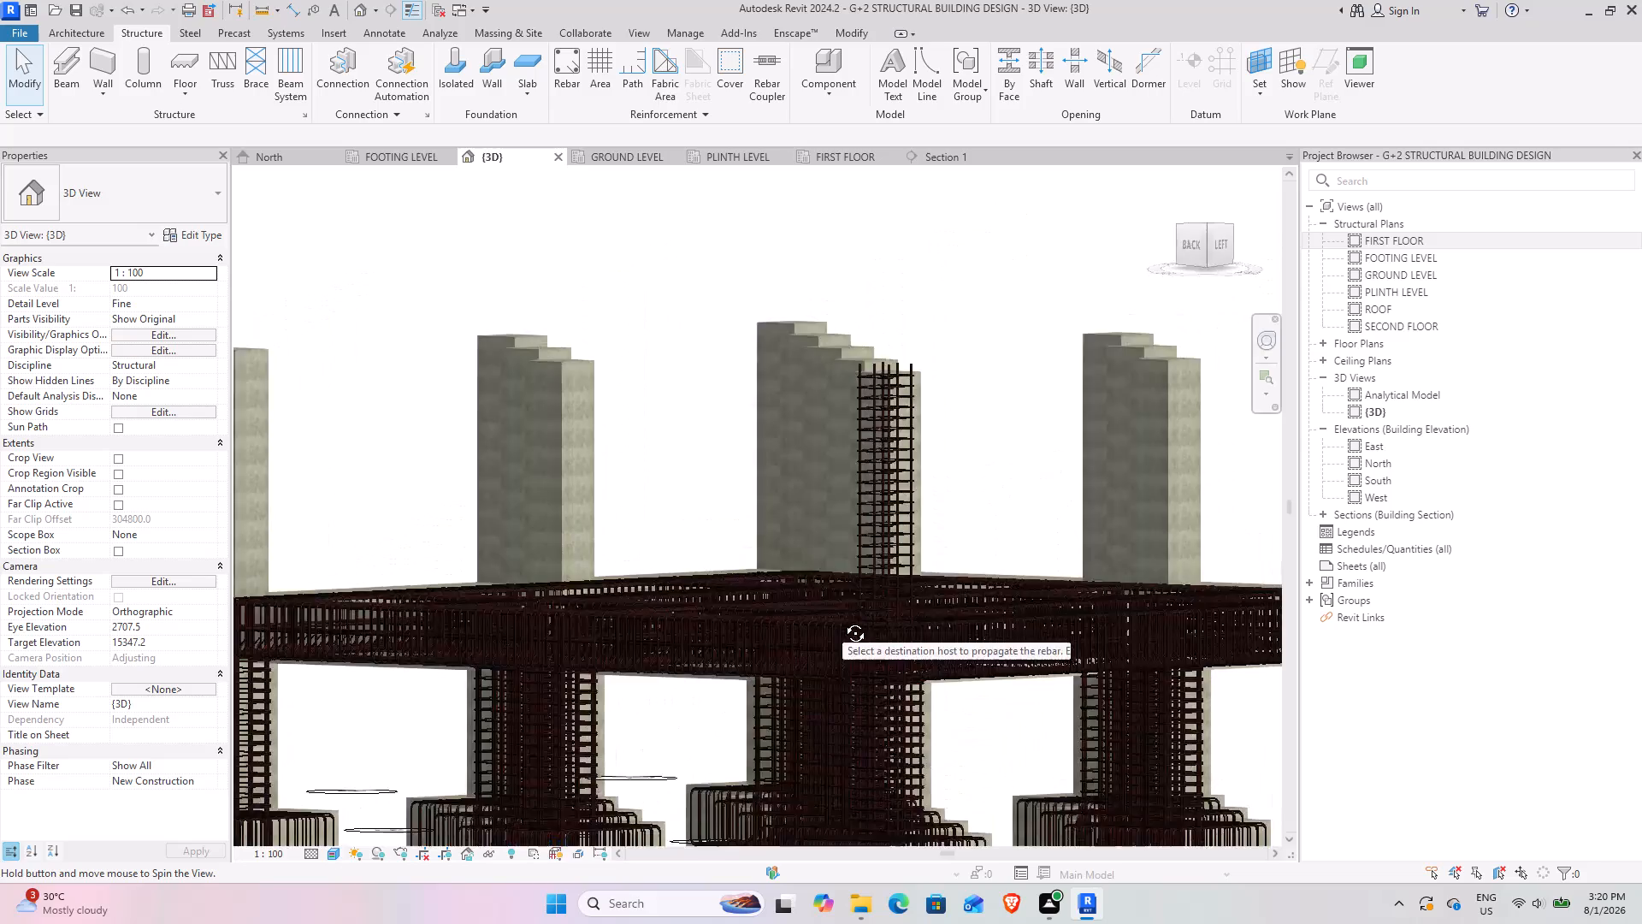
{"action": "middle_click_drag", "start_coordinate": [842, 620], "coordinate": [683, 741], "text": "shift"}
{"action": "middle_click_drag", "start_coordinate": [835, 658], "coordinate": [881, 379]}
{"action": "scroll", "coordinate": [916, 548], "scroll_direction": "up", "scroll_amount": 4}
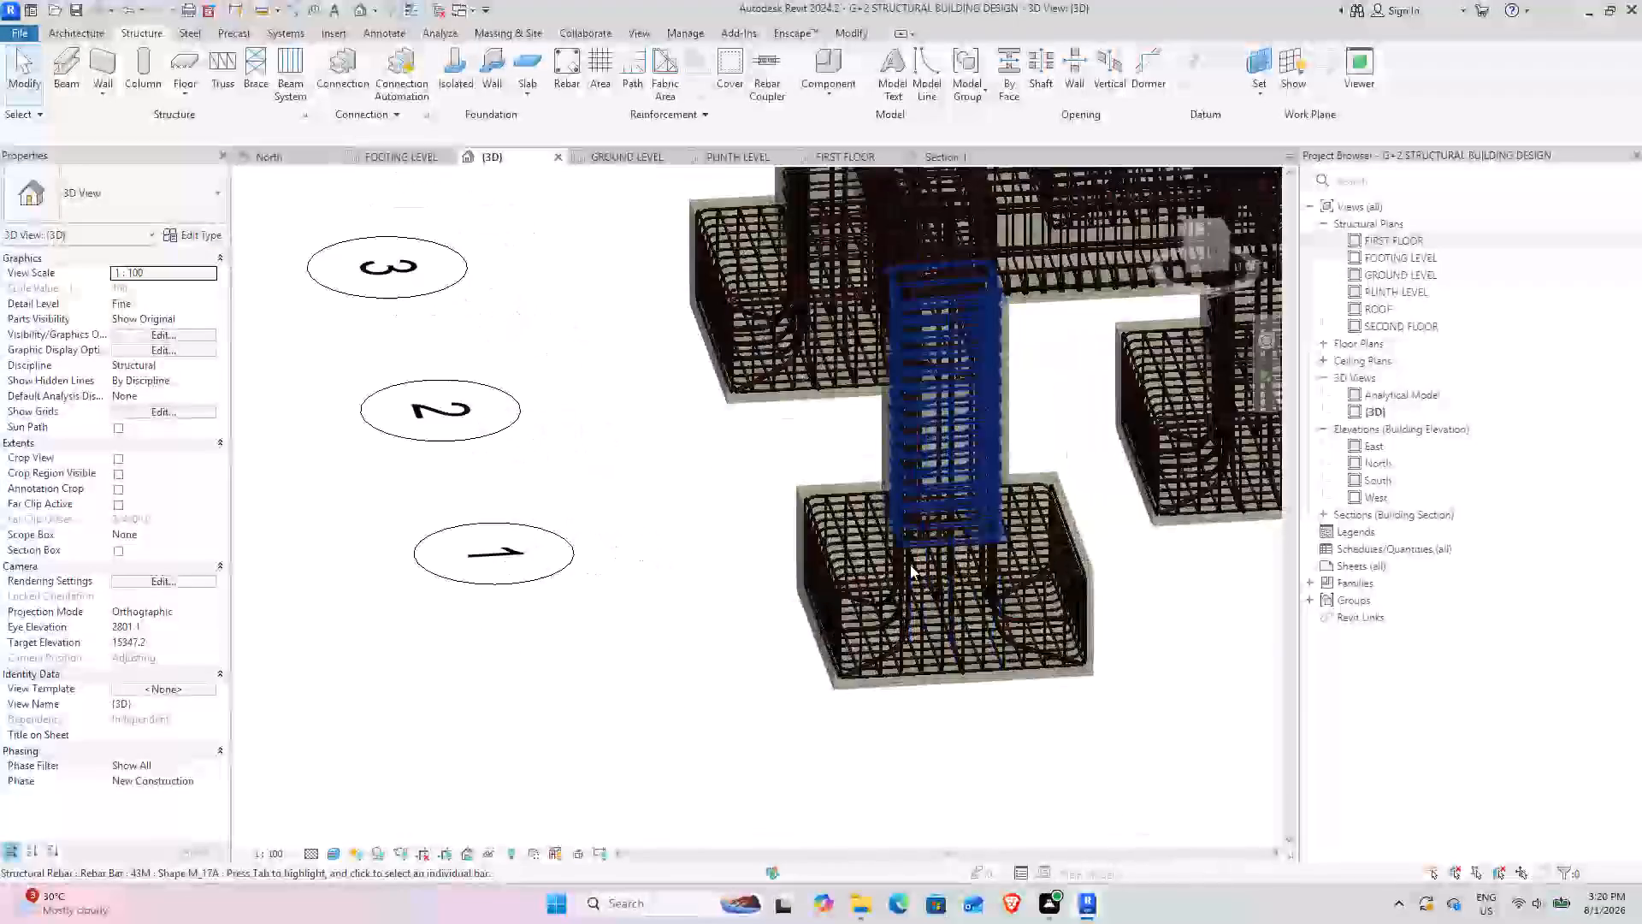
{"action": "scroll", "coordinate": [910, 565], "scroll_direction": "up", "scroll_amount": 3}
{"action": "middle_click_drag", "start_coordinate": [845, 703], "coordinate": [858, 703], "text": "shift"}
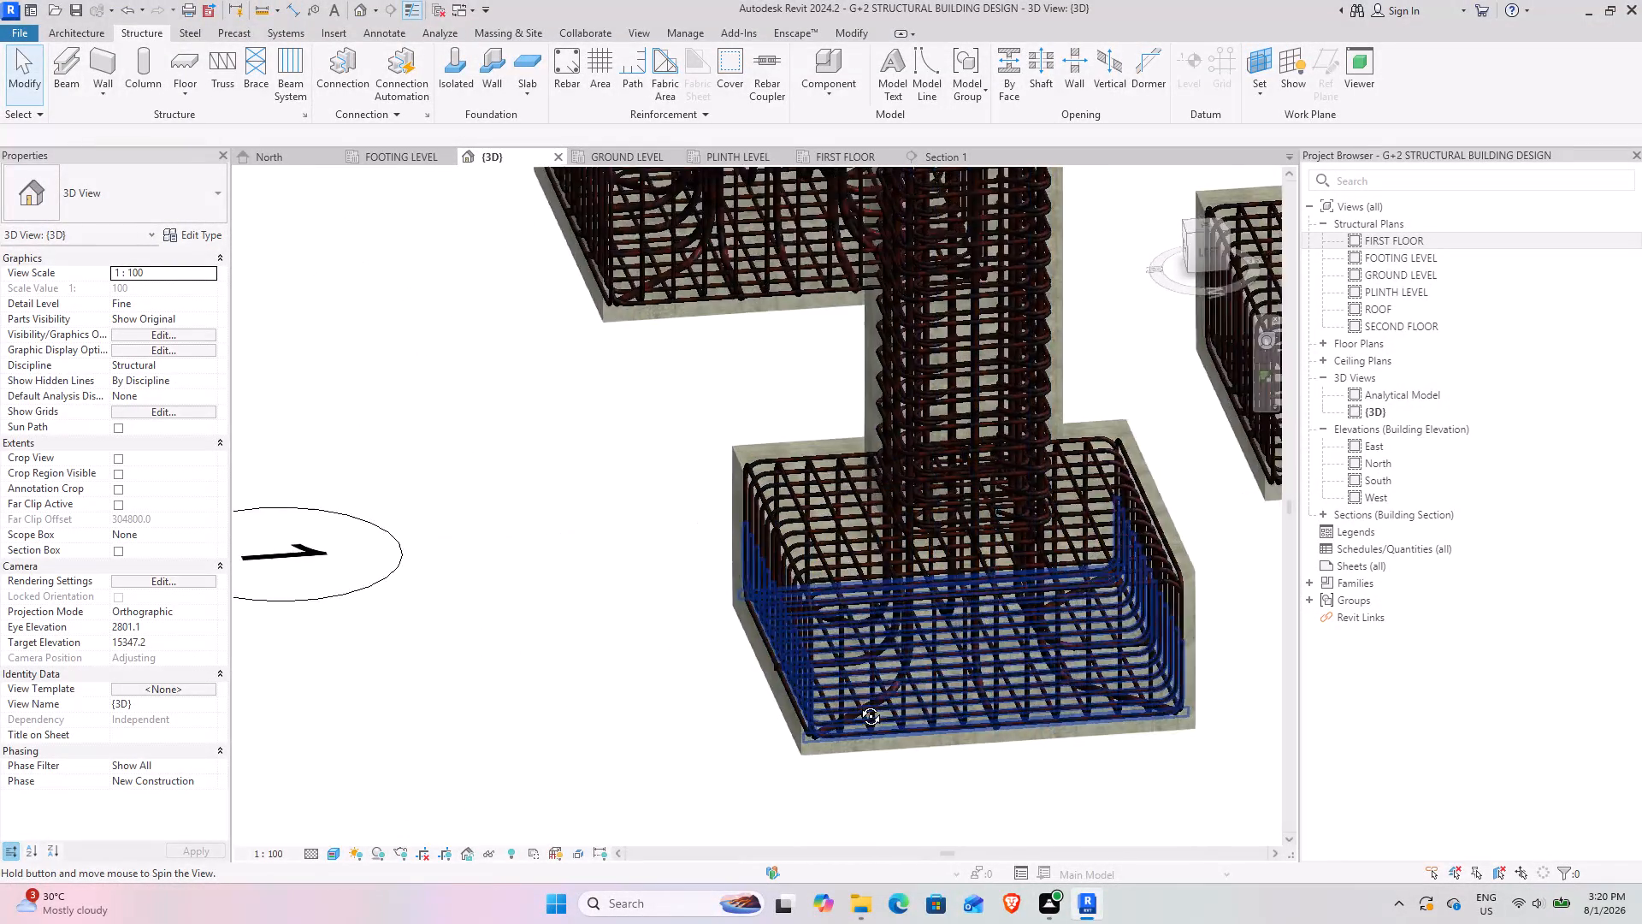
{"action": "middle_click_drag", "start_coordinate": [858, 703], "coordinate": [899, 591], "text": "shift"}
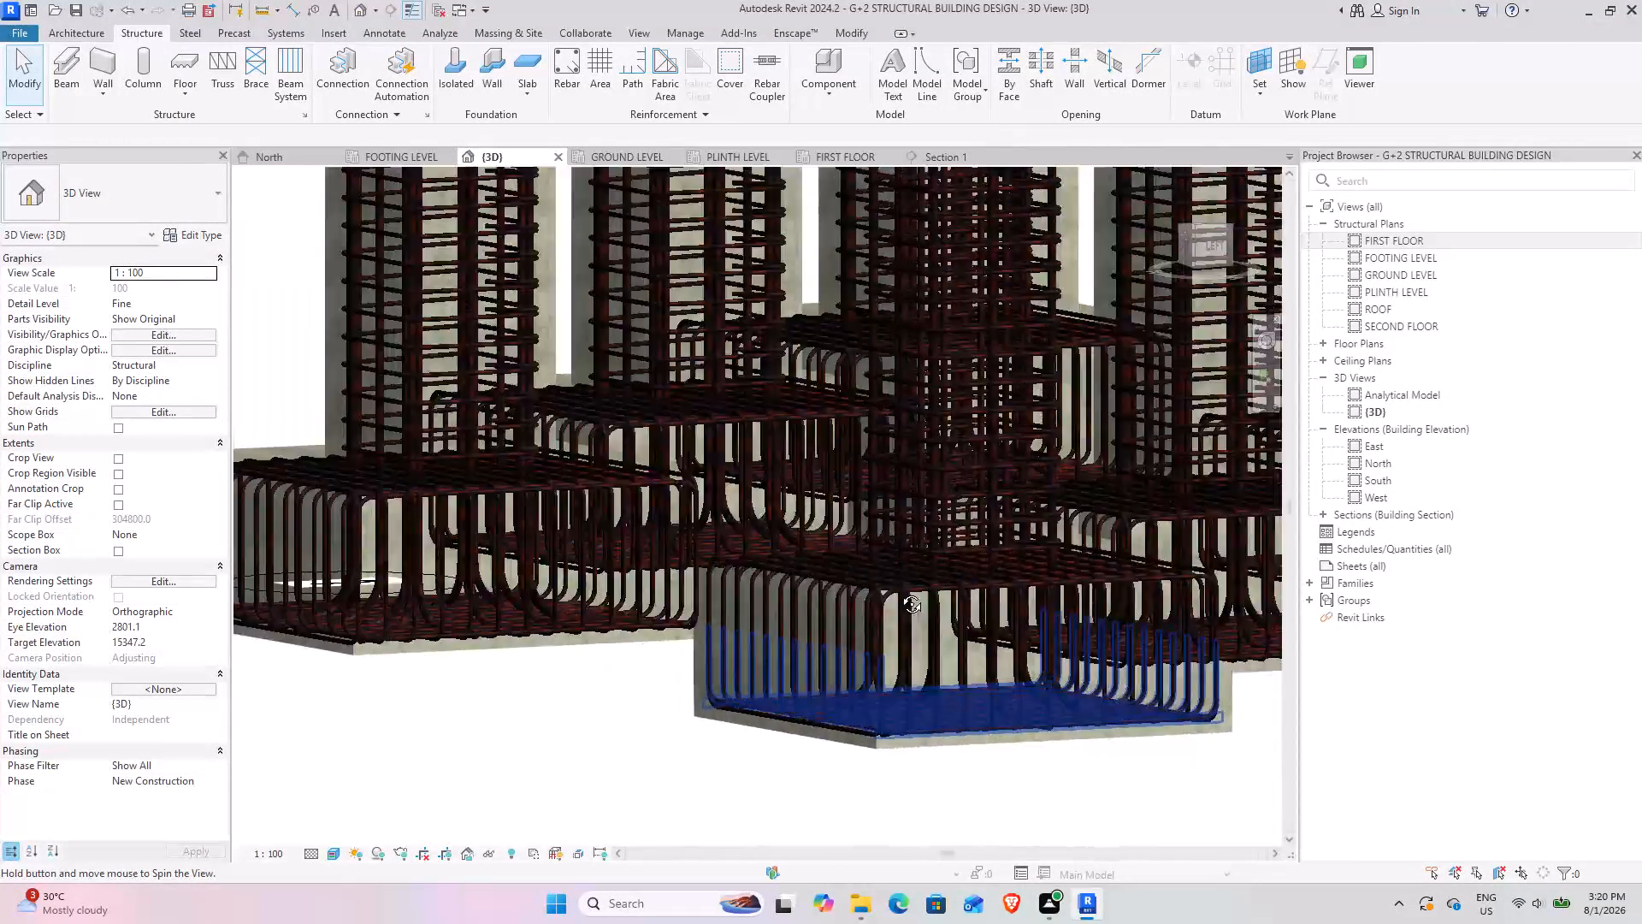
{"action": "middle_click_drag", "start_coordinate": [899, 591], "coordinate": [924, 637], "text": "shift"}
{"action": "scroll", "coordinate": [520, 495], "scroll_direction": "up", "scroll_amount": 4}
{"action": "middle_click_drag", "start_coordinate": [535, 684], "coordinate": [600, 665], "text": "shift"}
{"action": "middle_click_drag", "start_coordinate": [535, 694], "coordinate": [1095, 678]}
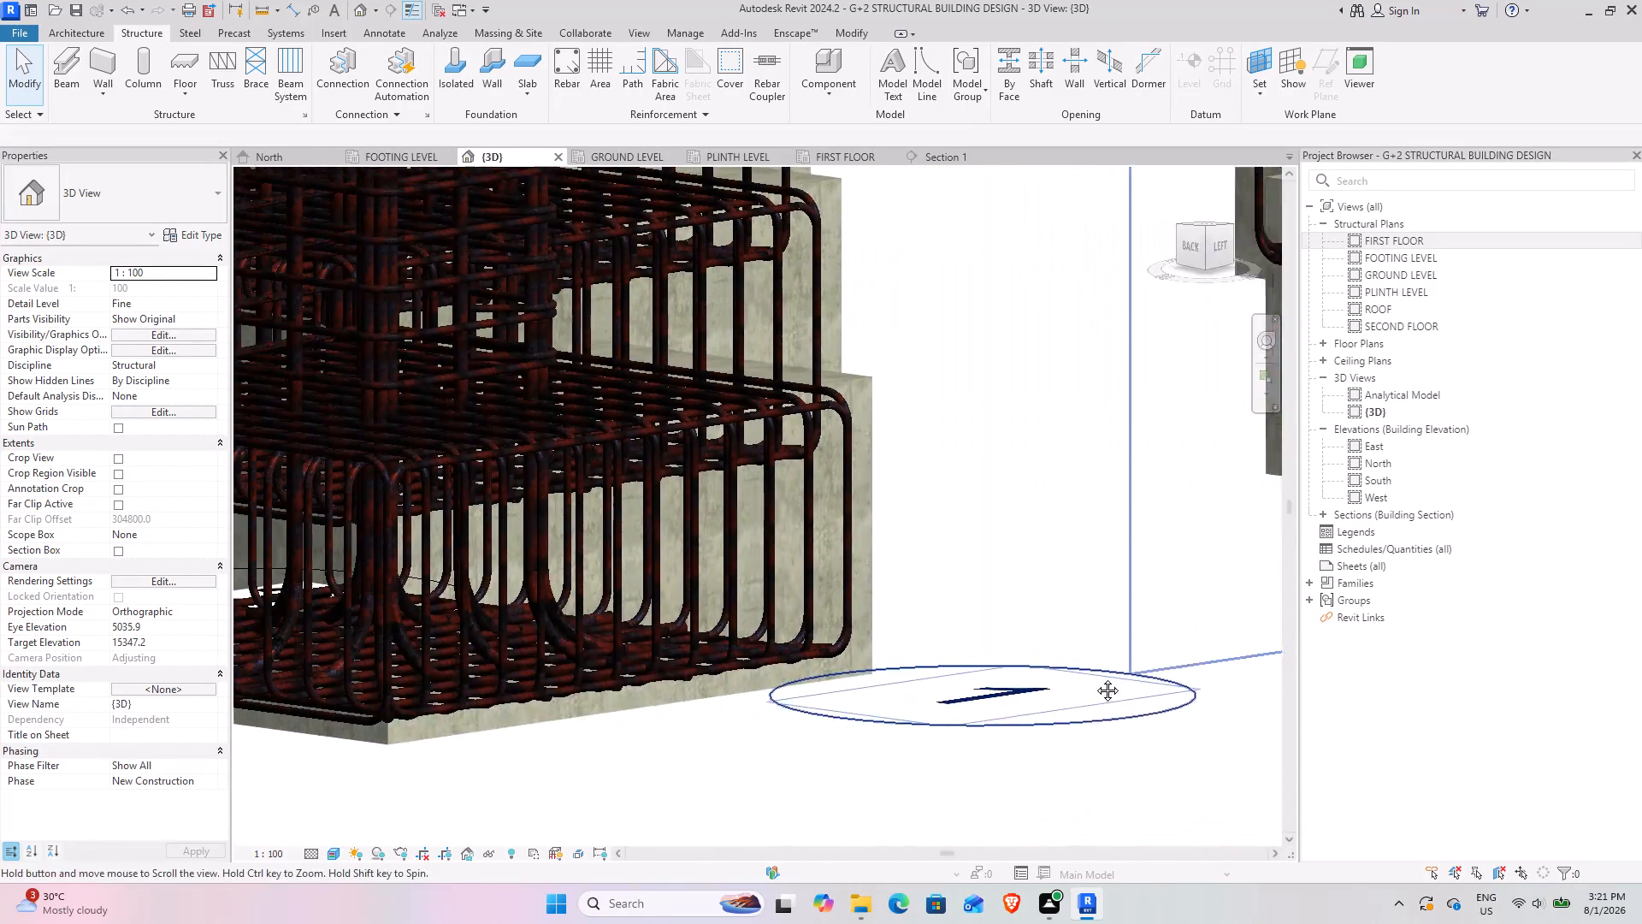
{"action": "middle_click_drag", "start_coordinate": [1095, 678], "coordinate": [1153, 678]}
{"action": "middle_click_drag", "start_coordinate": [704, 694], "coordinate": [638, 682], "text": "shift"}
{"action": "scroll", "coordinate": [677, 693], "scroll_direction": "down", "scroll_amount": 5}
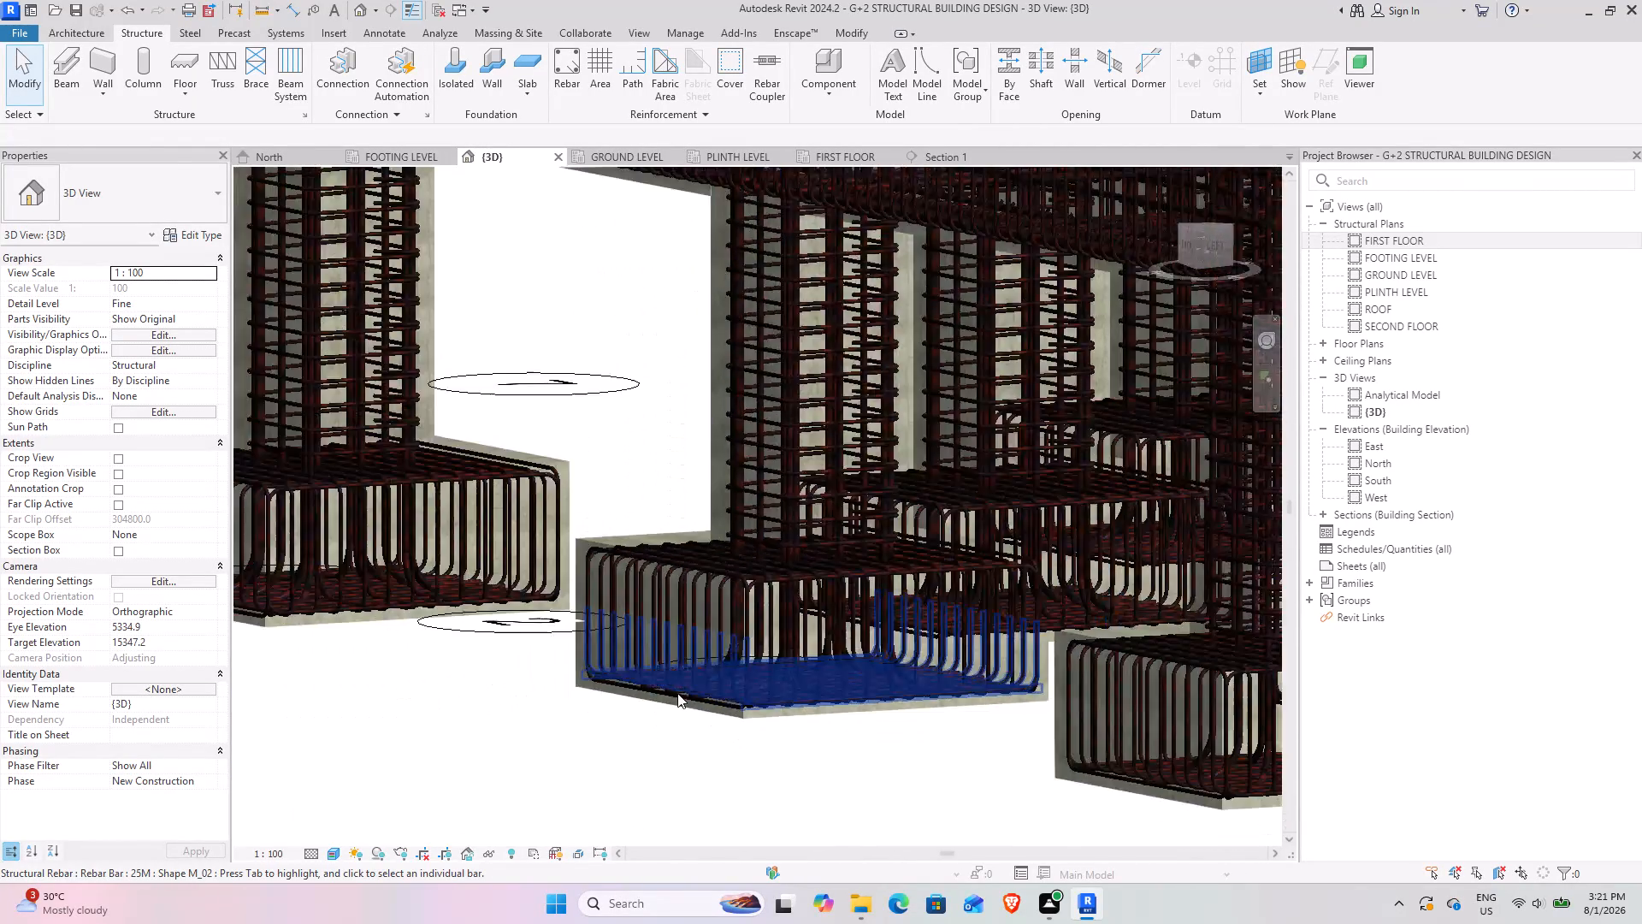
{"action": "scroll", "coordinate": [677, 693], "scroll_direction": "down", "scroll_amount": 4}
{"action": "middle_click_drag", "start_coordinate": [847, 683], "coordinate": [782, 654], "text": "shift"}
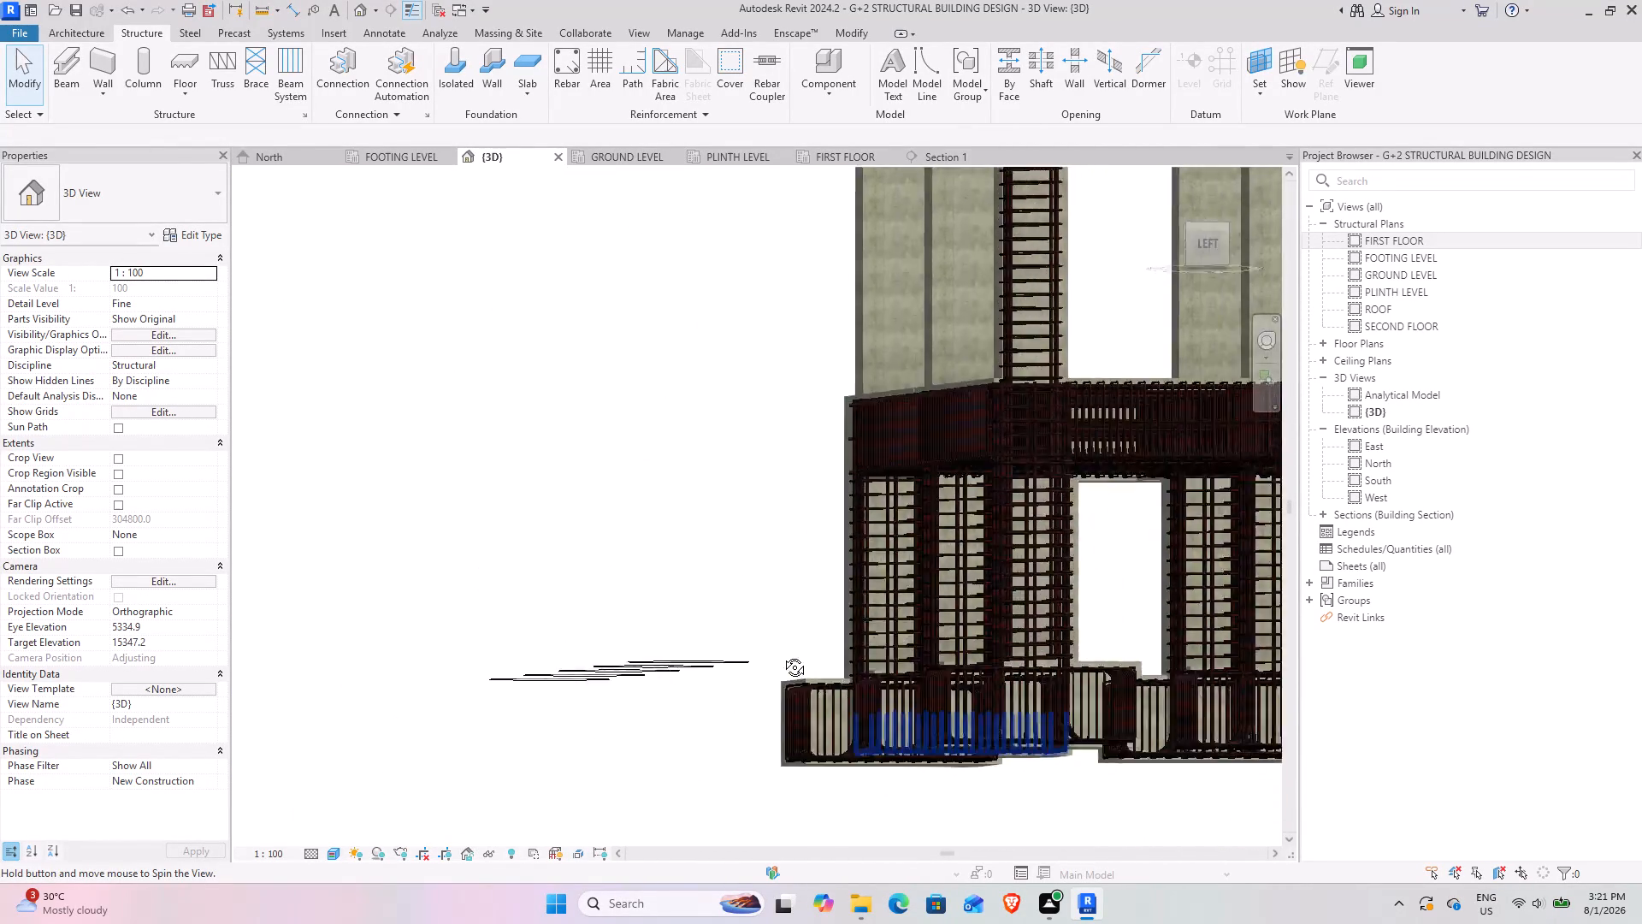
{"action": "middle_click_drag", "start_coordinate": [782, 654], "coordinate": [1136, 648], "text": "shift"}
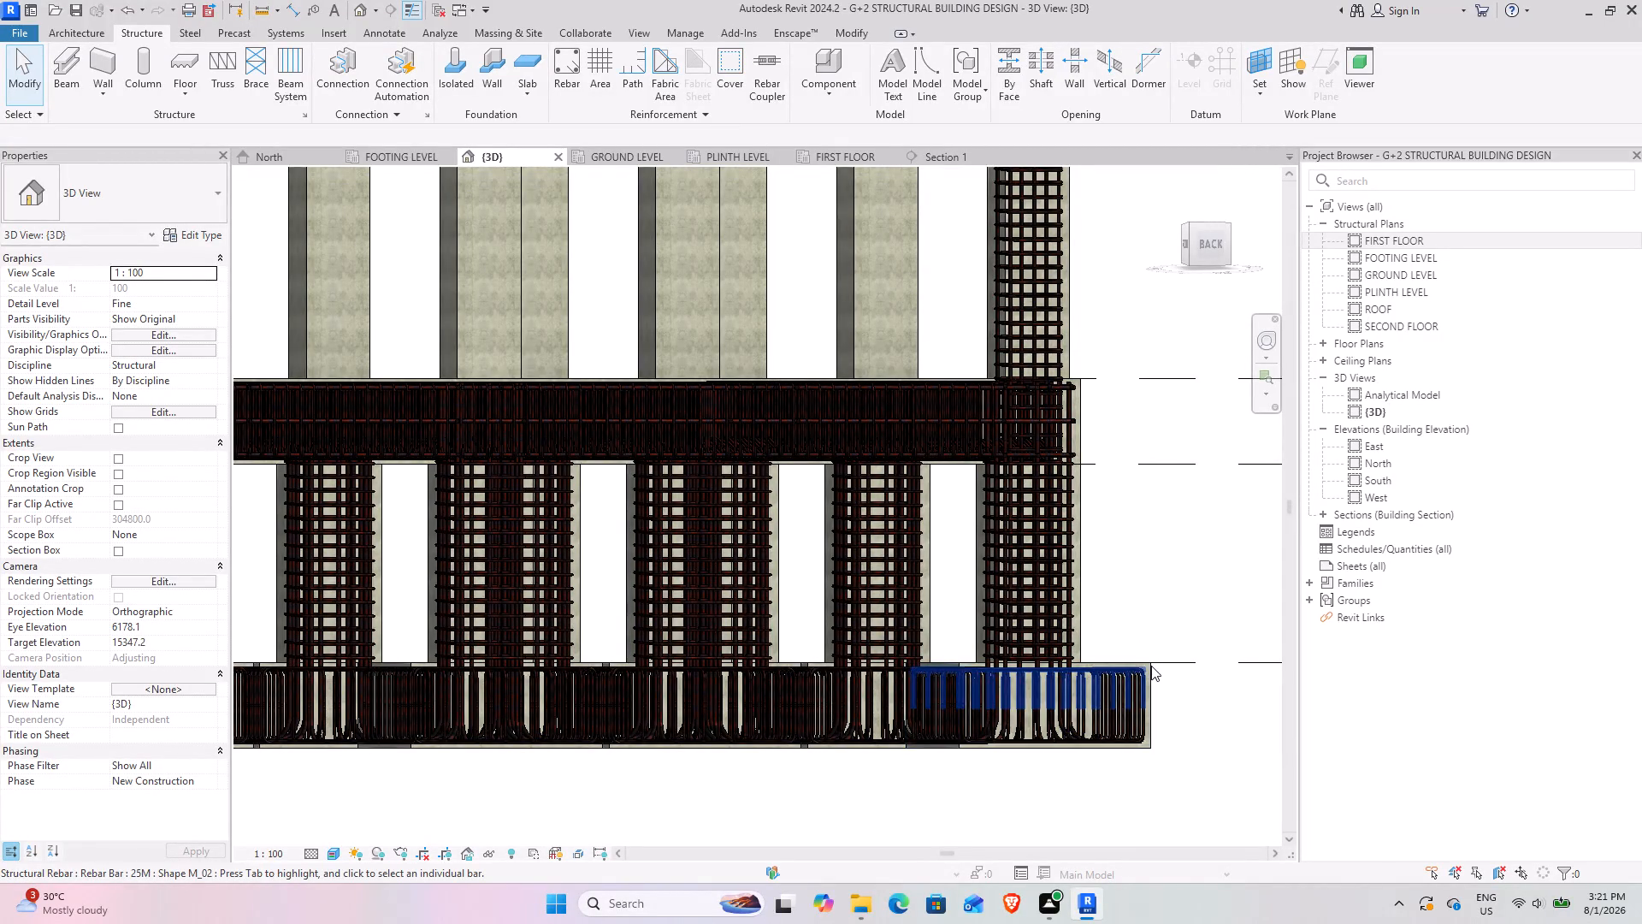
{"action": "middle_click_drag", "start_coordinate": [1146, 667], "coordinate": [721, 744]}
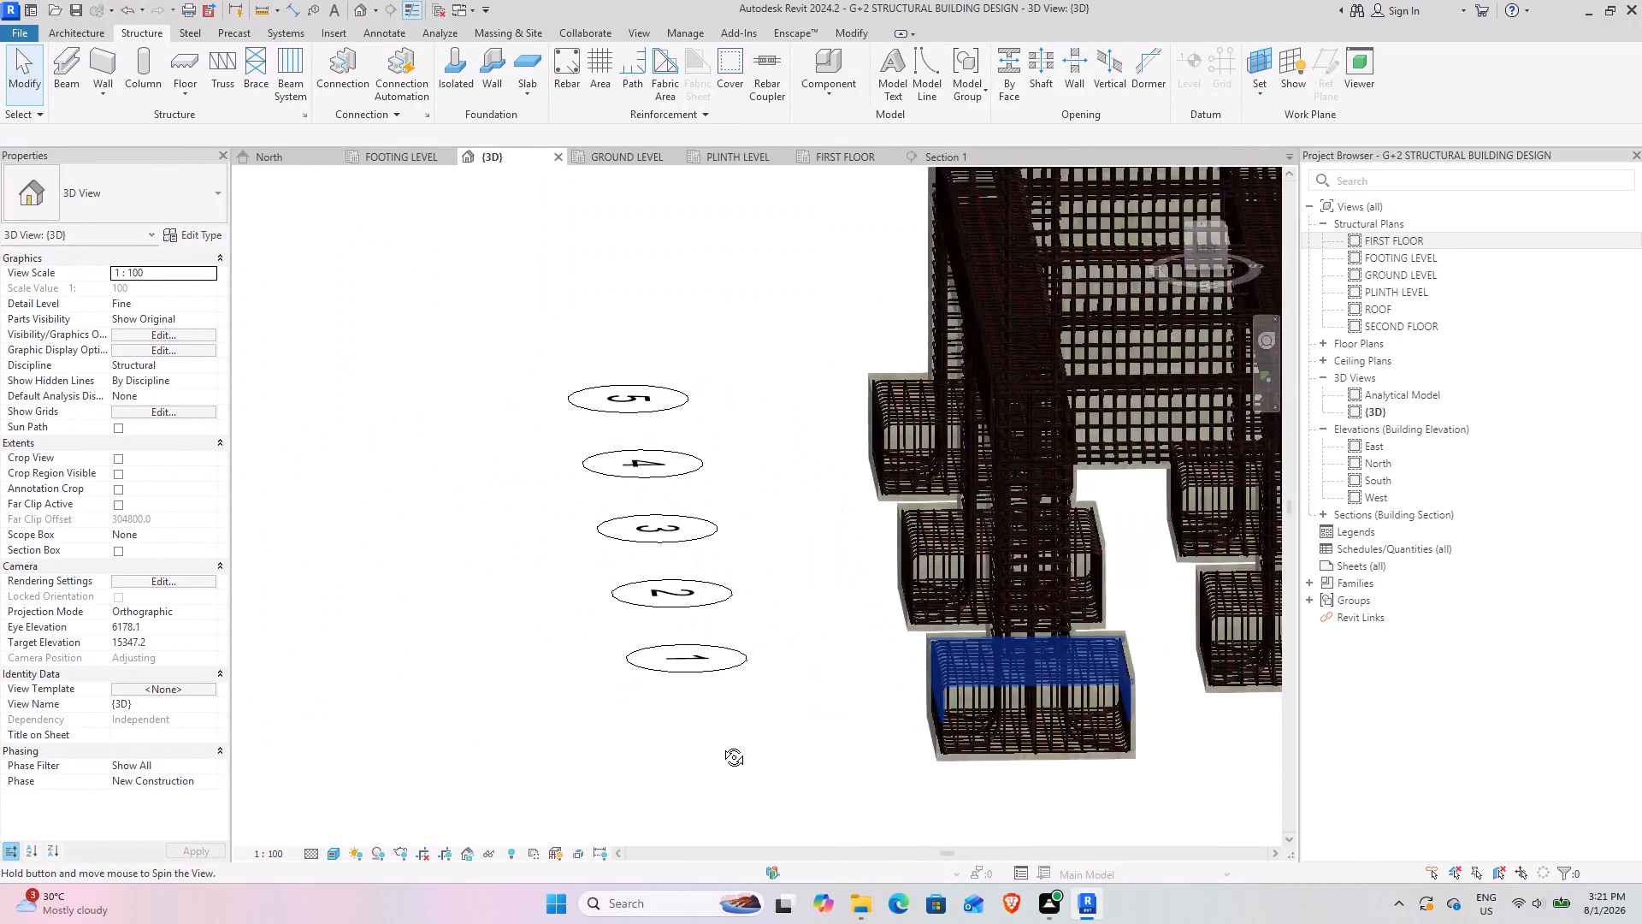
{"action": "middle_click_drag", "start_coordinate": [721, 744], "coordinate": [650, 744]}
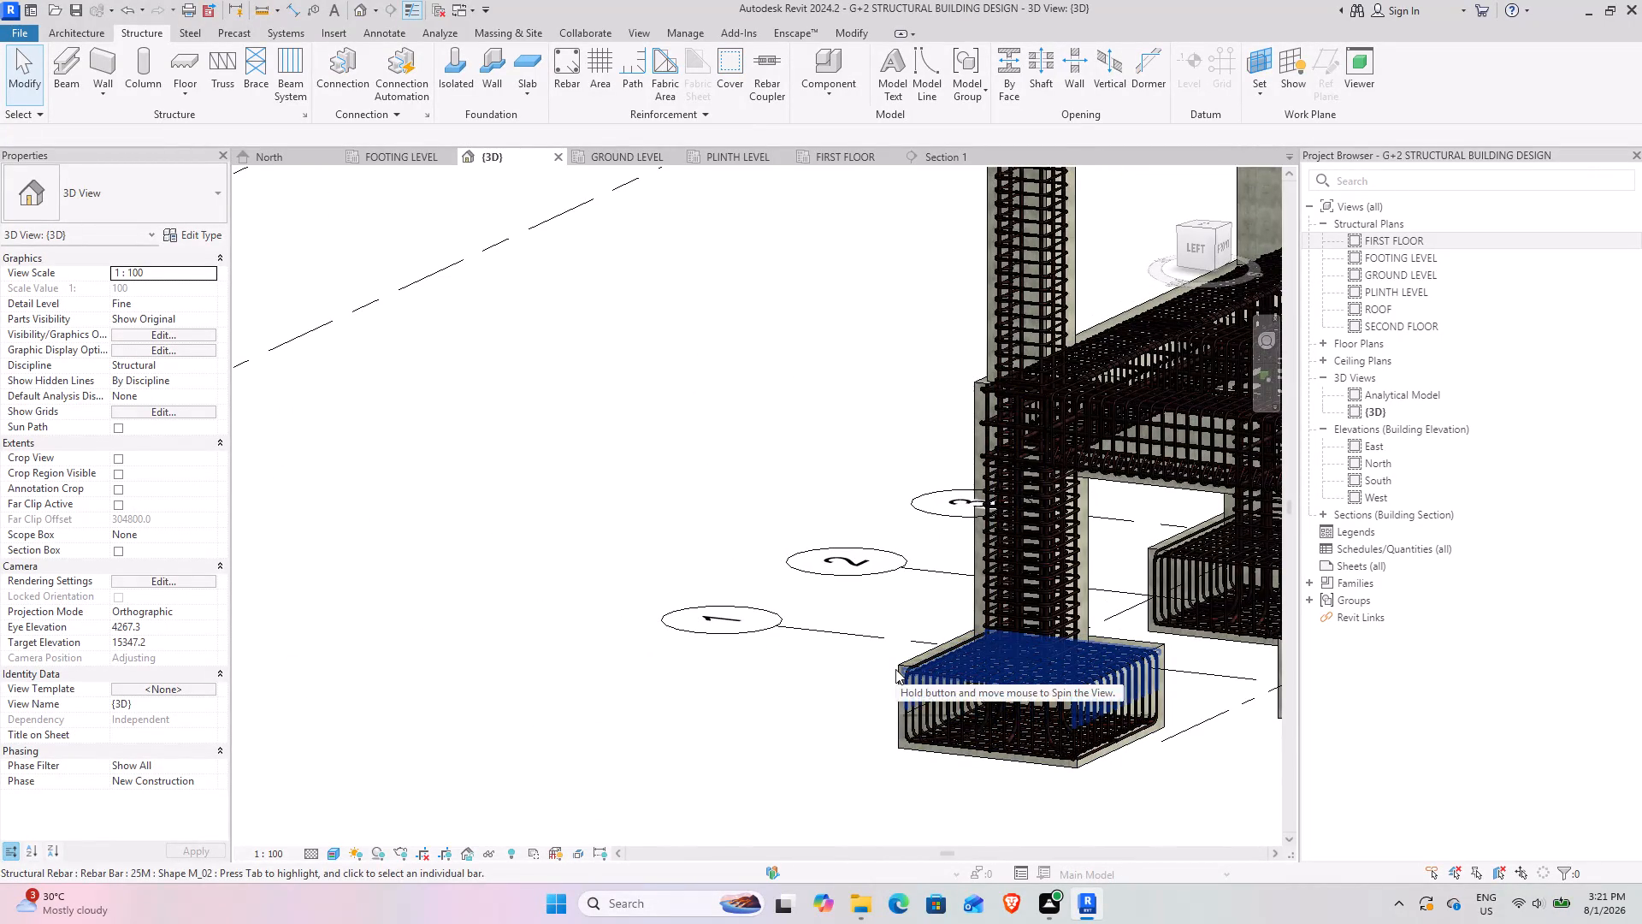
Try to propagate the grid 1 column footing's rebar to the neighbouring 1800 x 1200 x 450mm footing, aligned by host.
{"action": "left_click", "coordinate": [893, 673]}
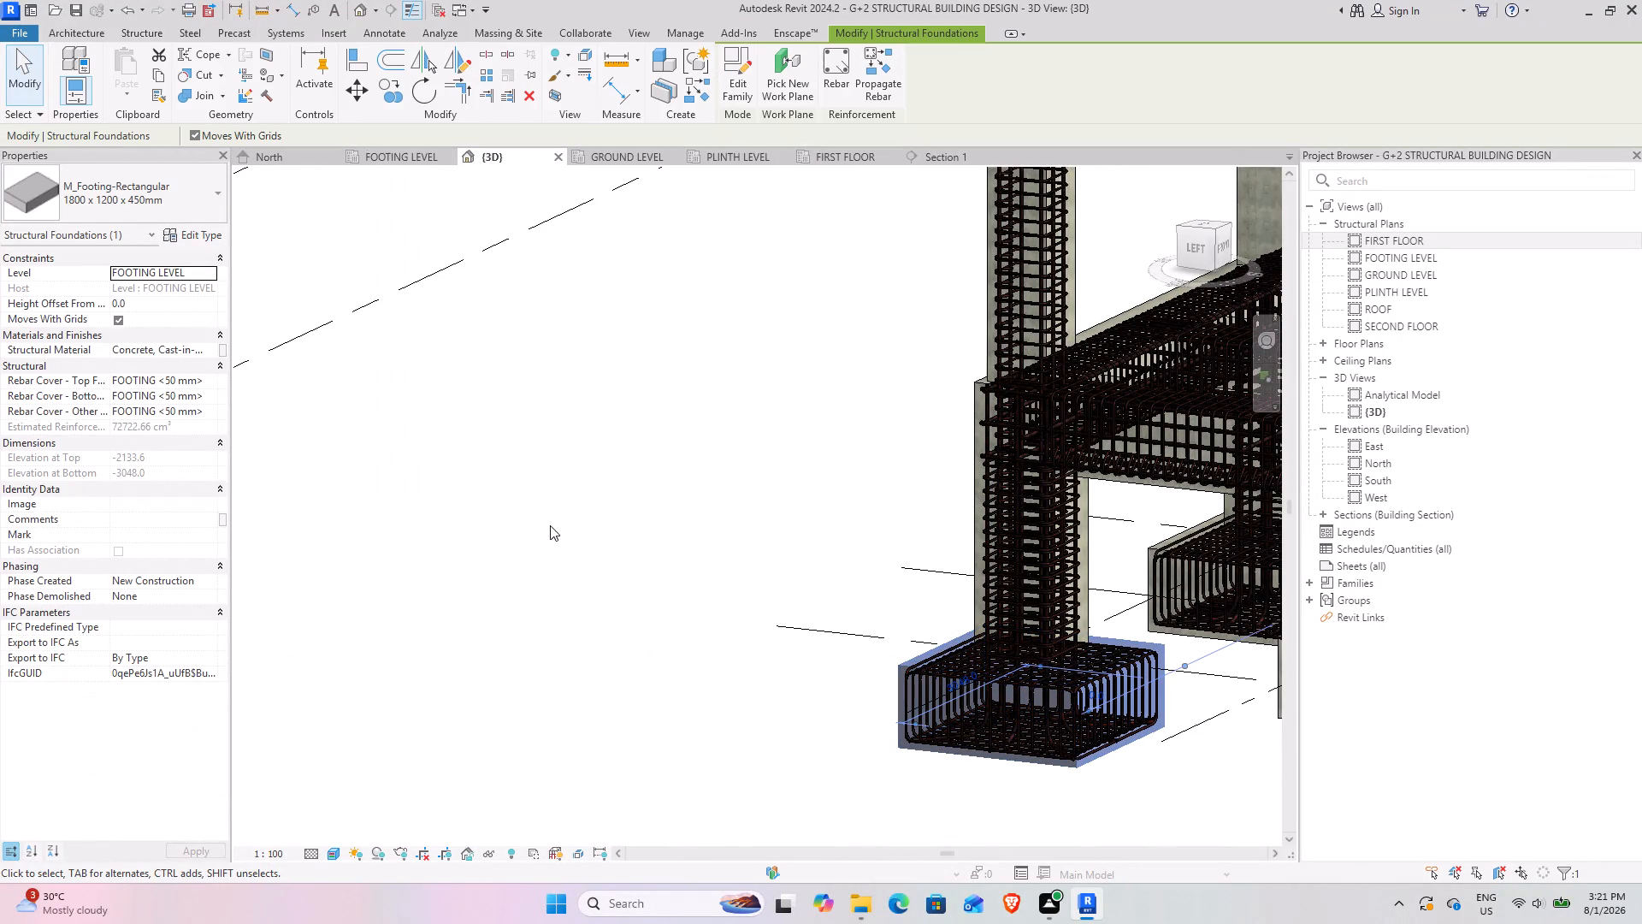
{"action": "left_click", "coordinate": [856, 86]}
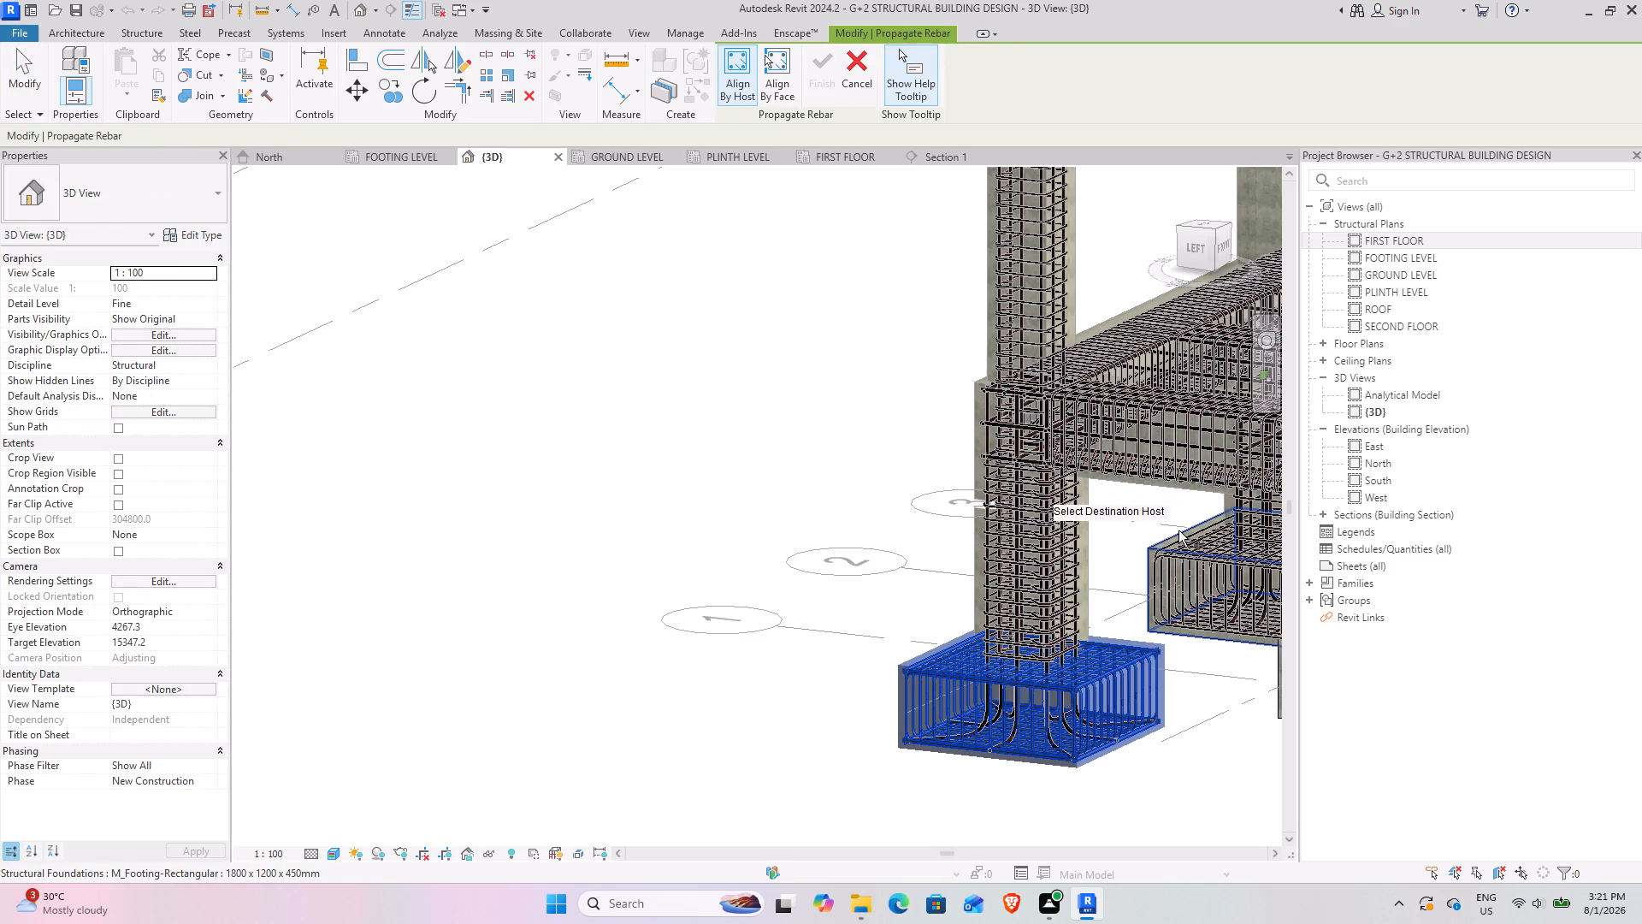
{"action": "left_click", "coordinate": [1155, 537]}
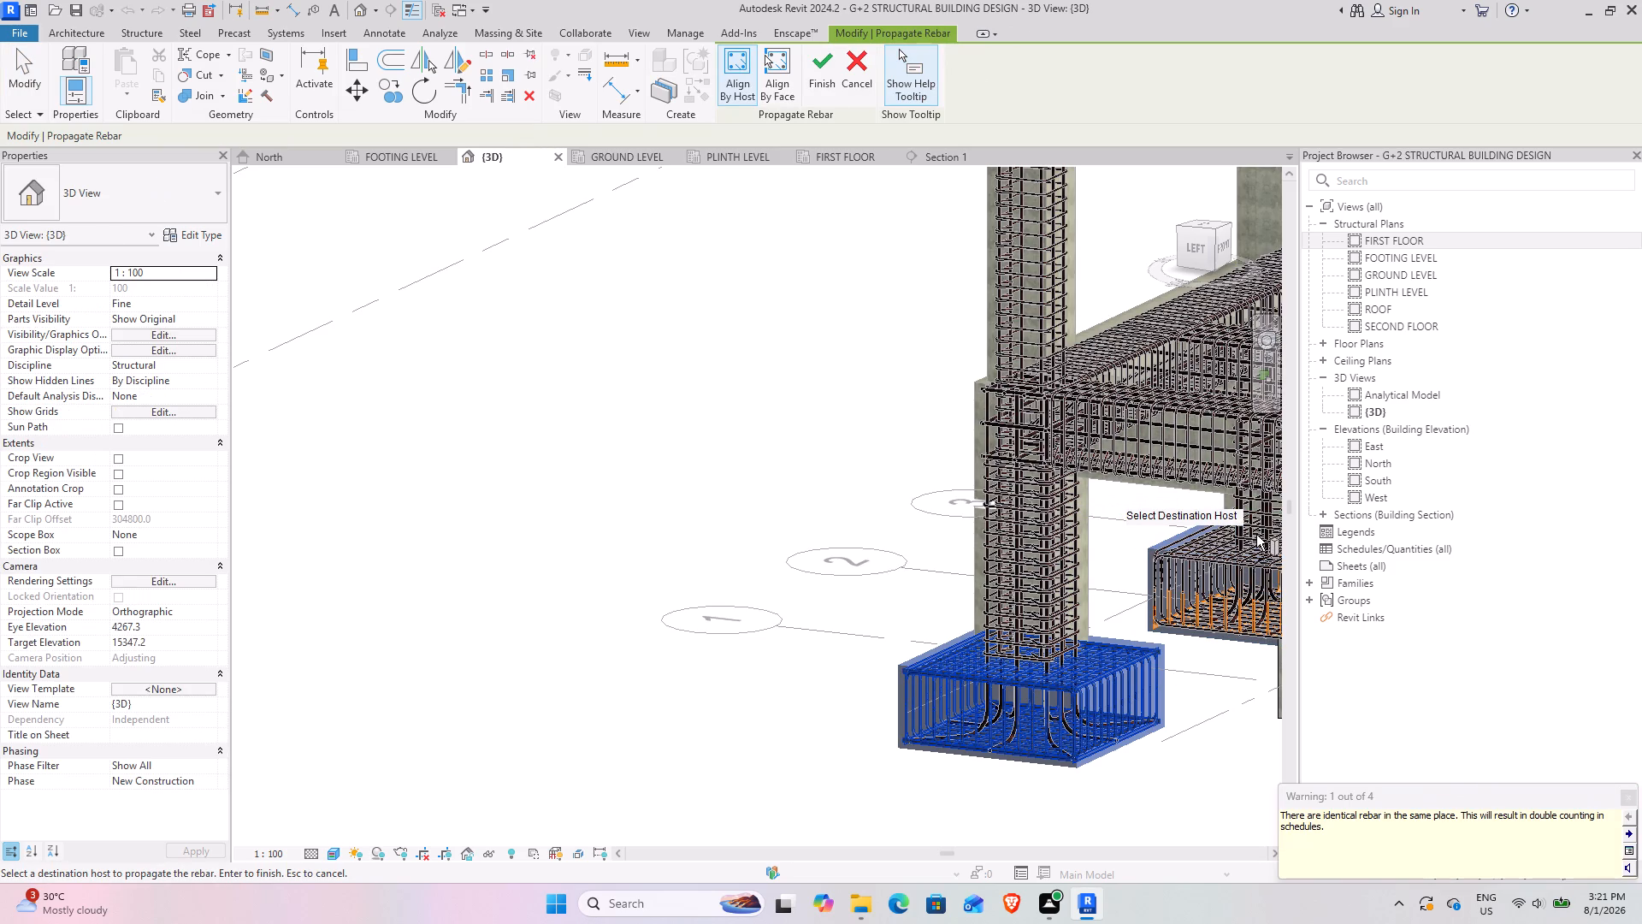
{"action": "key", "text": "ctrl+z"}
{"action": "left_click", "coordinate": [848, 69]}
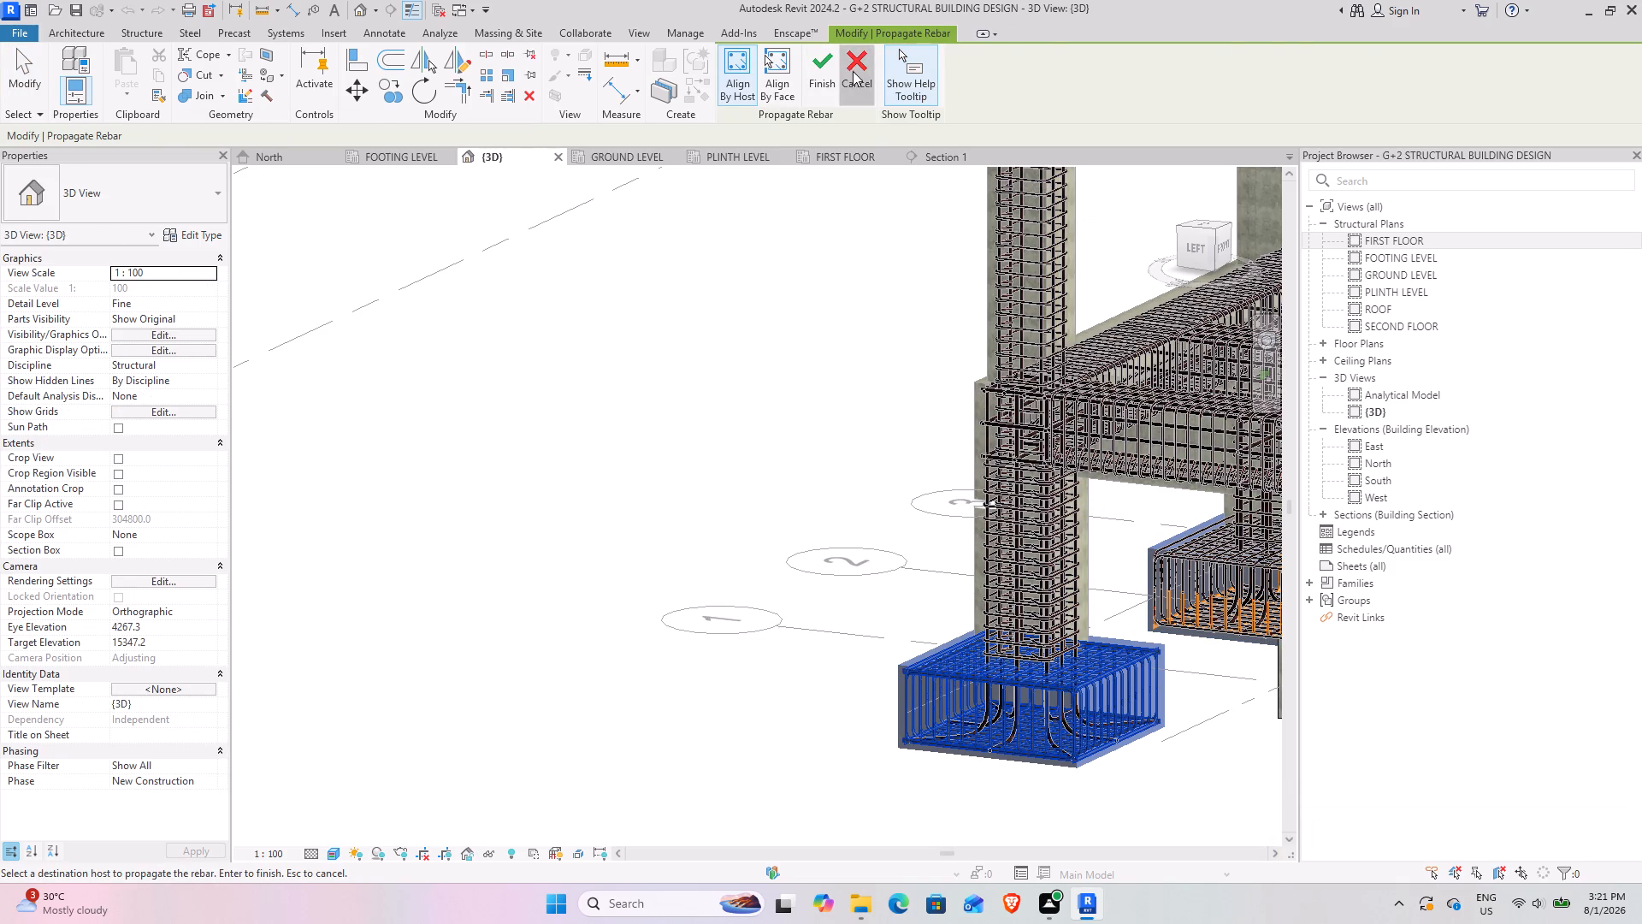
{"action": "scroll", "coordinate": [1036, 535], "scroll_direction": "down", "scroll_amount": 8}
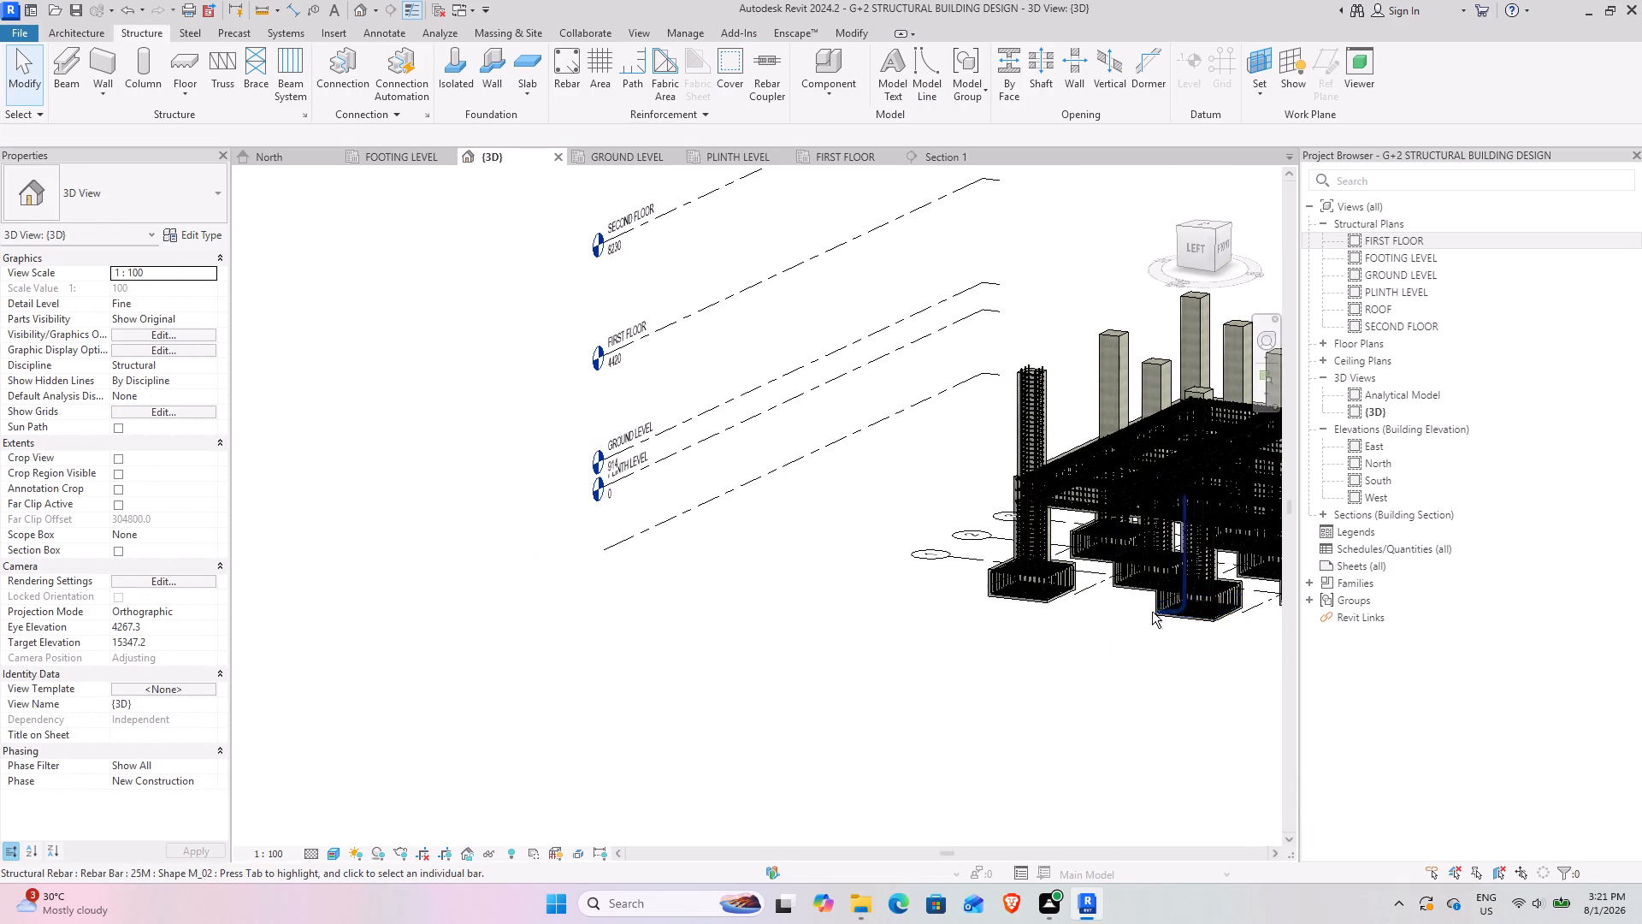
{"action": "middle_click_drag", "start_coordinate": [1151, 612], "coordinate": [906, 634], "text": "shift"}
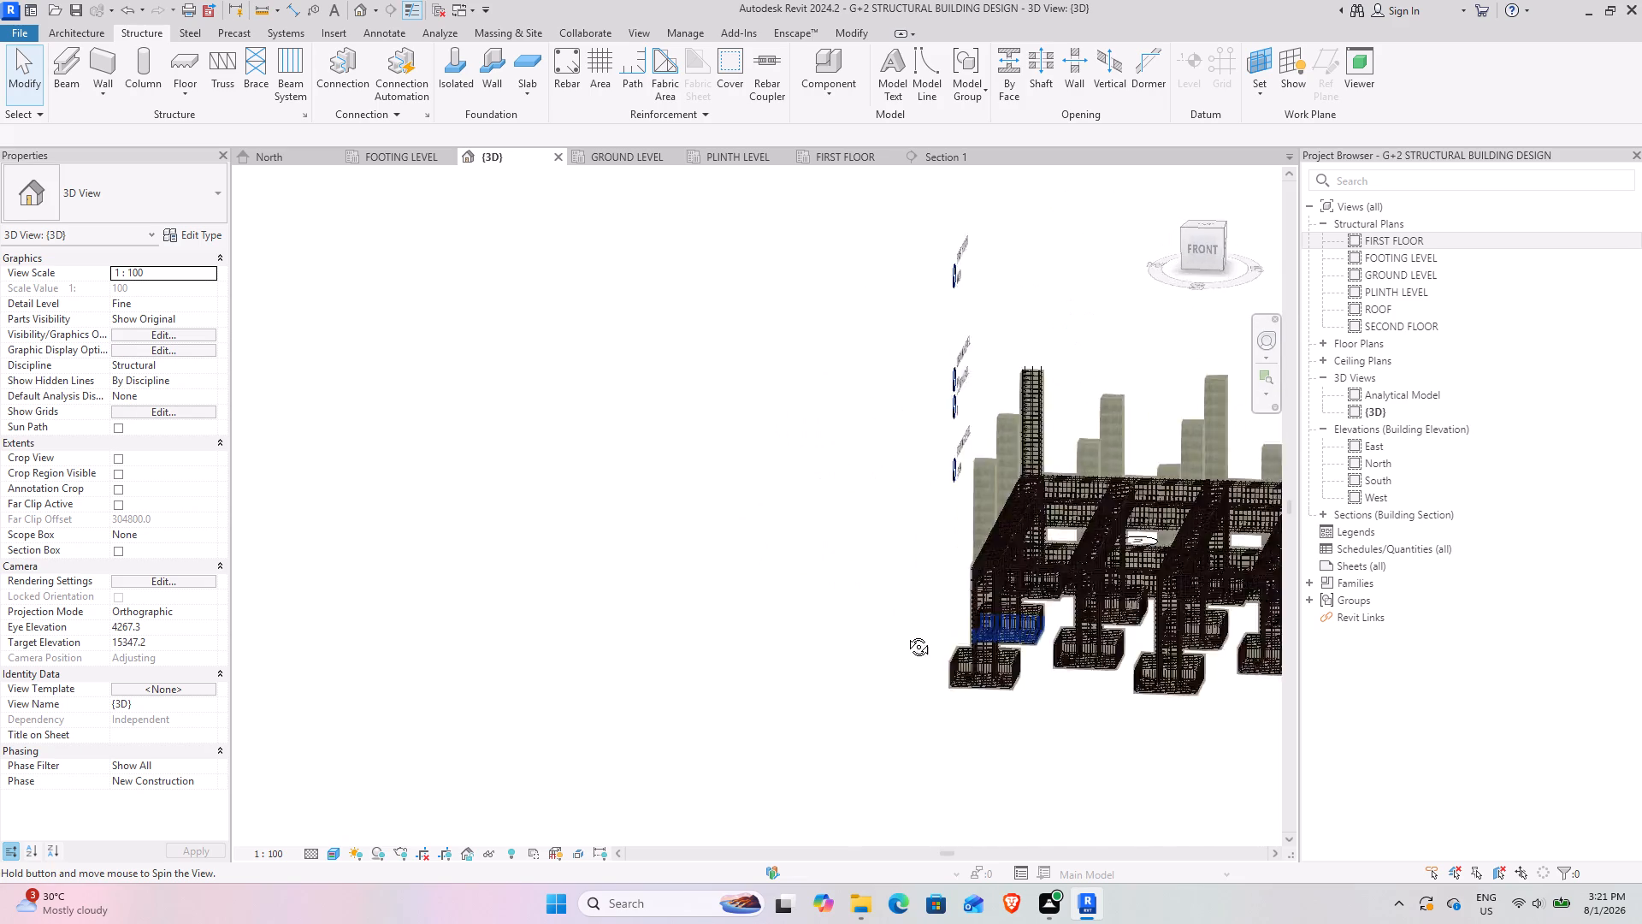
Examine the footing and column reinforcement across the whole frame from several sides in the 3D view.
{"action": "middle_click_drag", "start_coordinate": [906, 634], "coordinate": [909, 636], "text": "shift"}
{"action": "middle_click_drag", "start_coordinate": [1074, 583], "coordinate": [576, 516]}
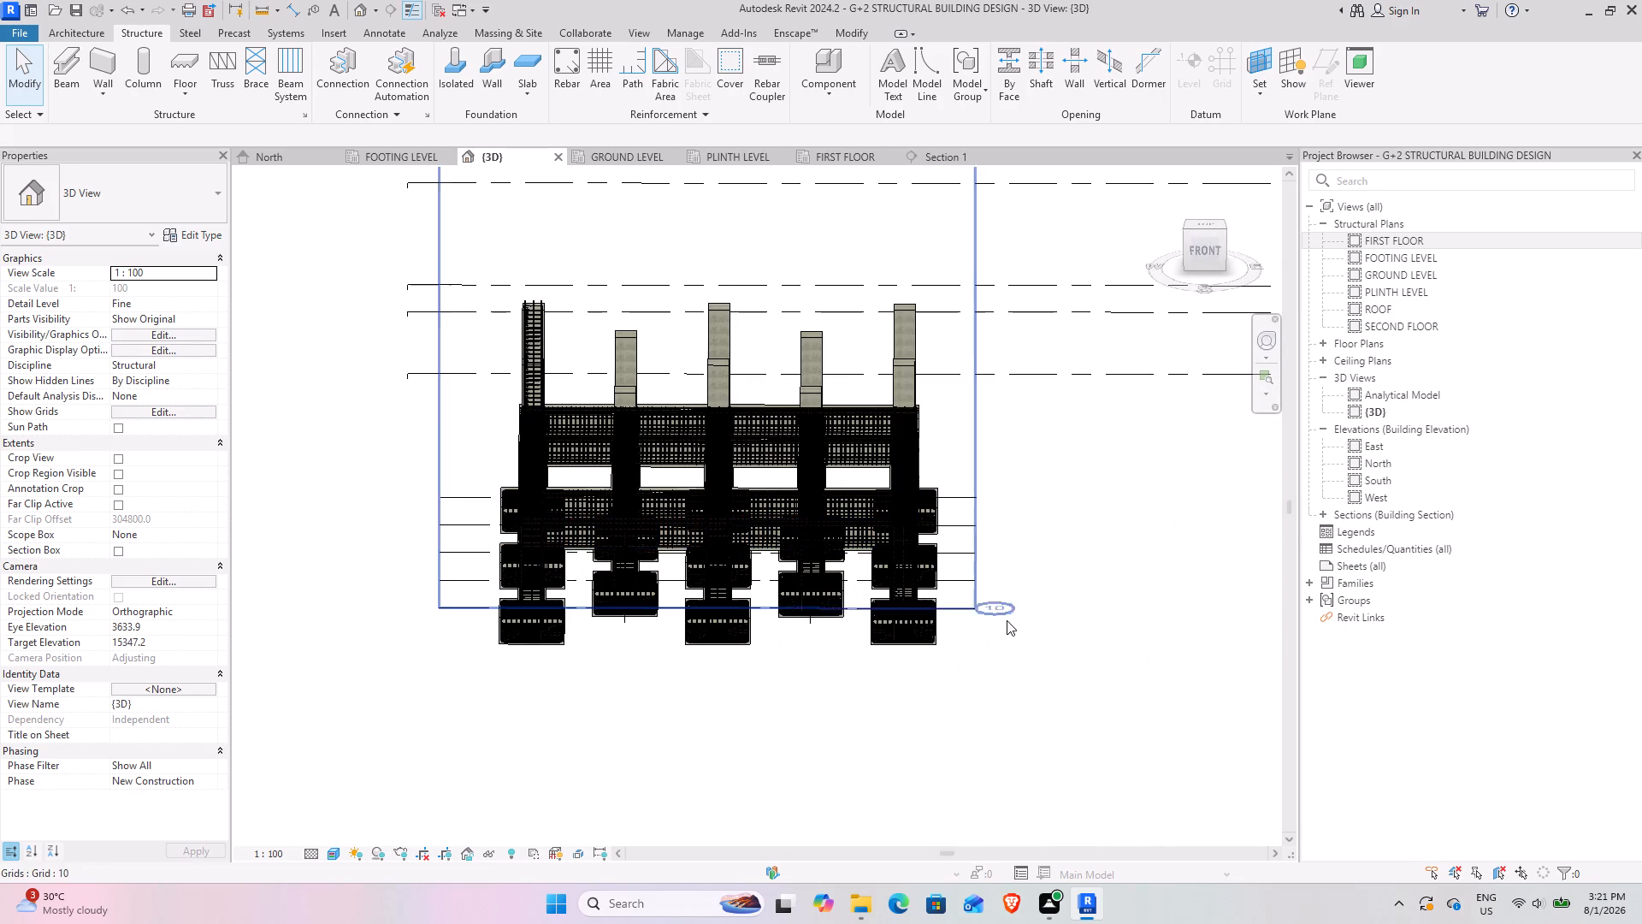
{"action": "scroll", "coordinate": [923, 637], "scroll_direction": "up", "scroll_amount": 6}
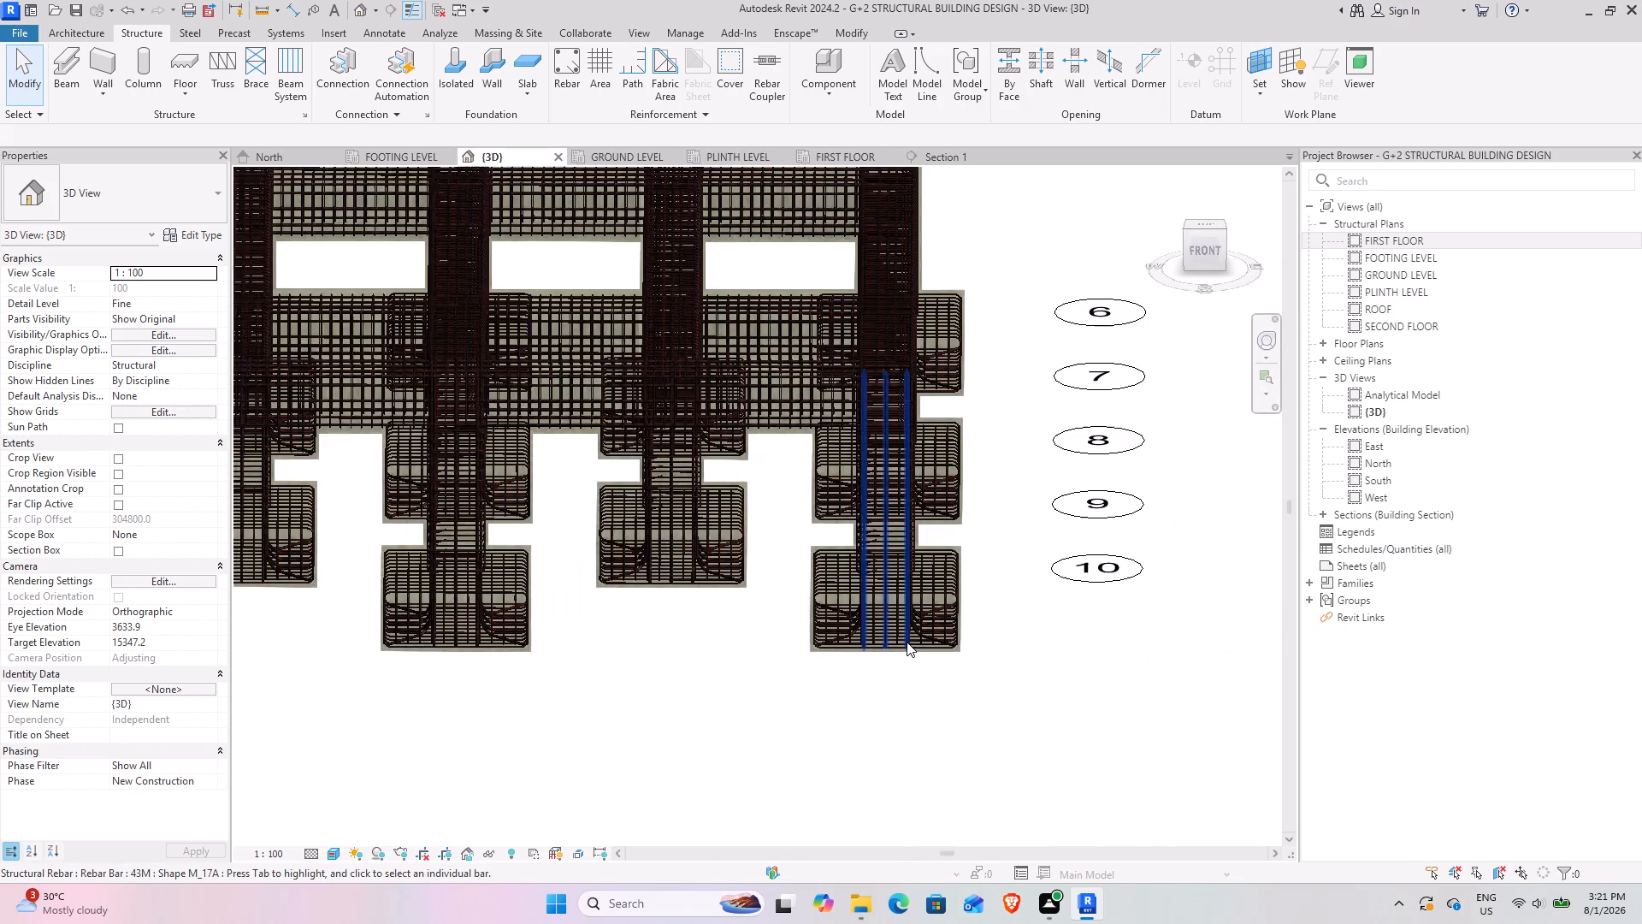
{"action": "scroll", "coordinate": [907, 642], "scroll_direction": "up", "scroll_amount": 3}
{"action": "middle_click_drag", "start_coordinate": [907, 642], "coordinate": [938, 665]}
{"action": "scroll", "coordinate": [725, 548], "scroll_direction": "down", "scroll_amount": 9}
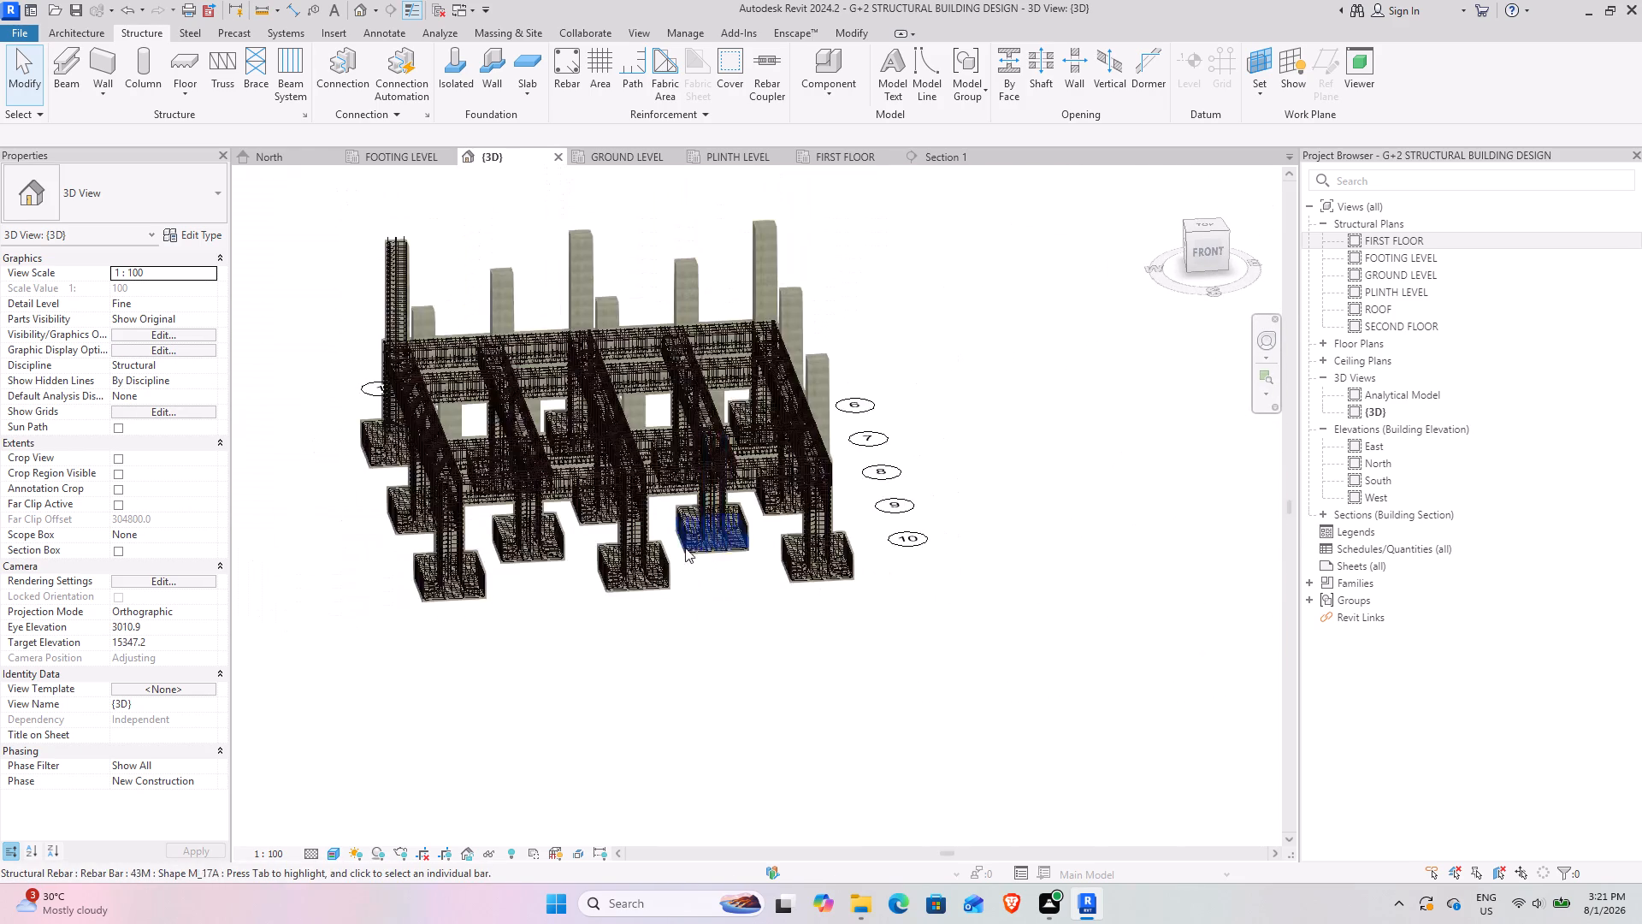
{"action": "middle_click_drag", "start_coordinate": [674, 542], "coordinate": [789, 576]}
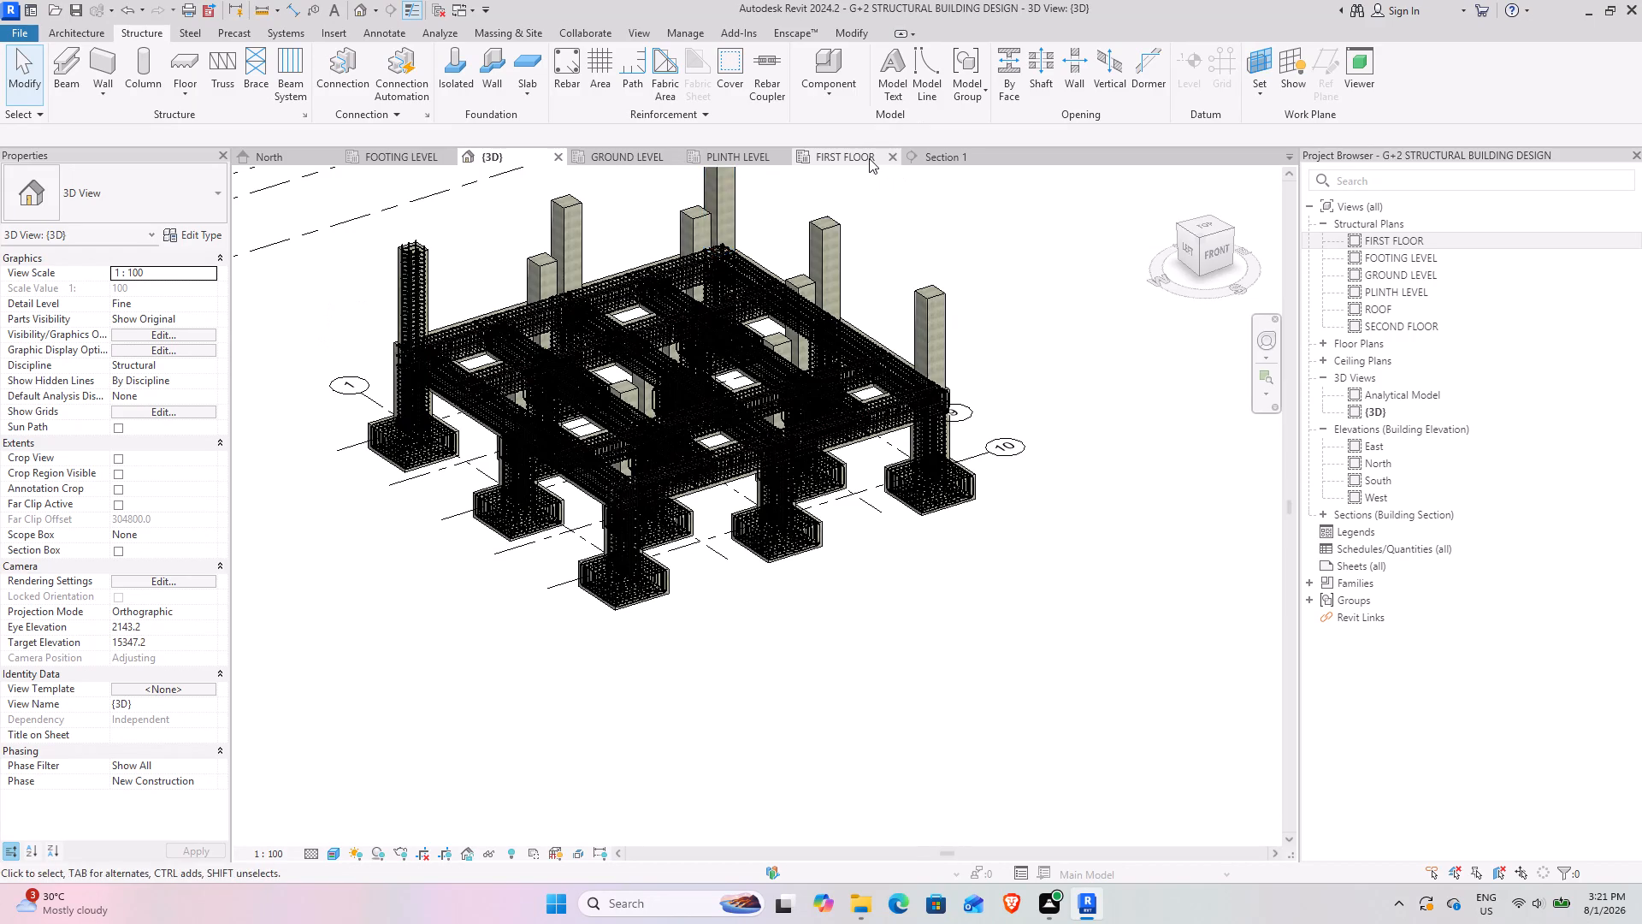
Examine the grid 1 column's bars and ties in the PLINTH LEVEL and FIRST FLOOR structural plans.
{"action": "left_click", "coordinate": [869, 158]}
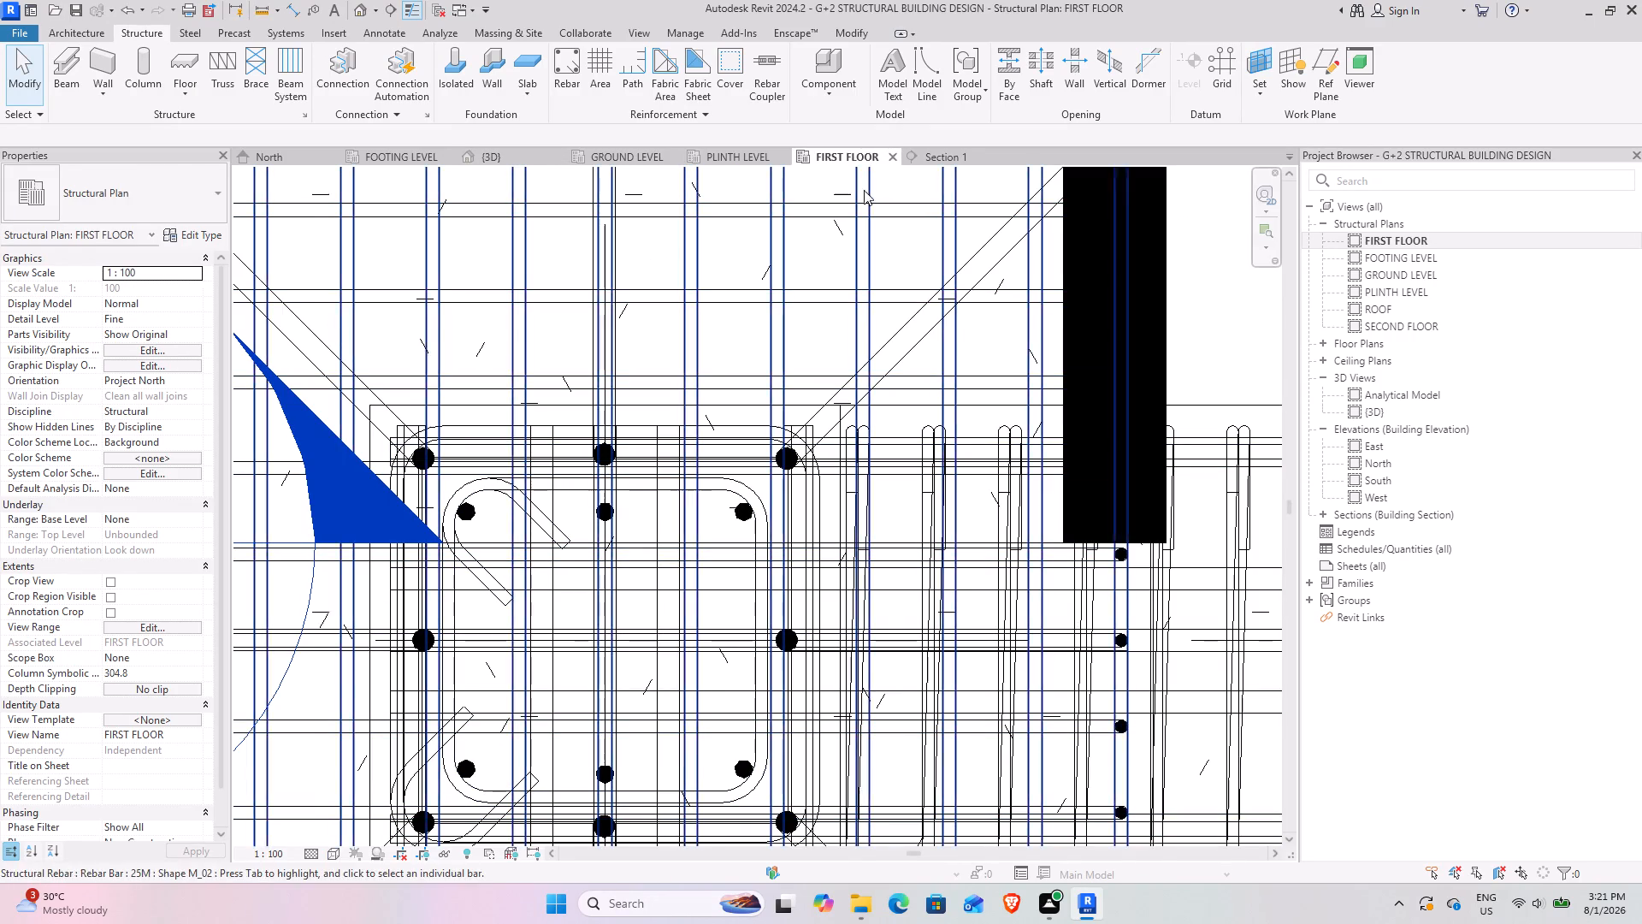
{"action": "left_click", "coordinate": [732, 154]}
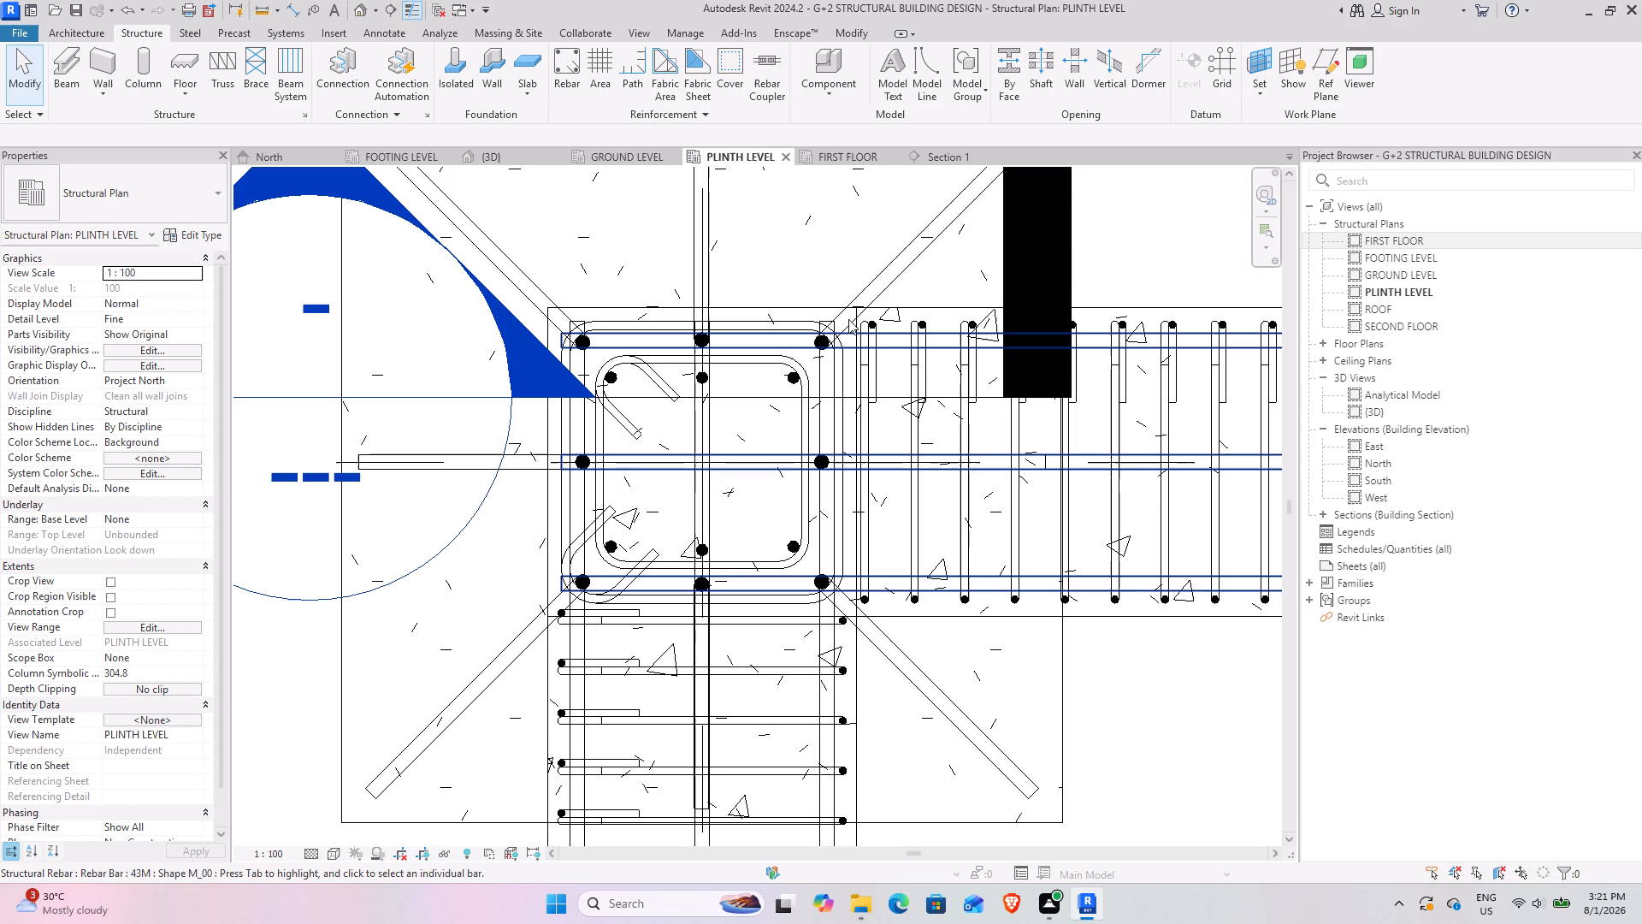
{"action": "left_click", "coordinate": [859, 163]}
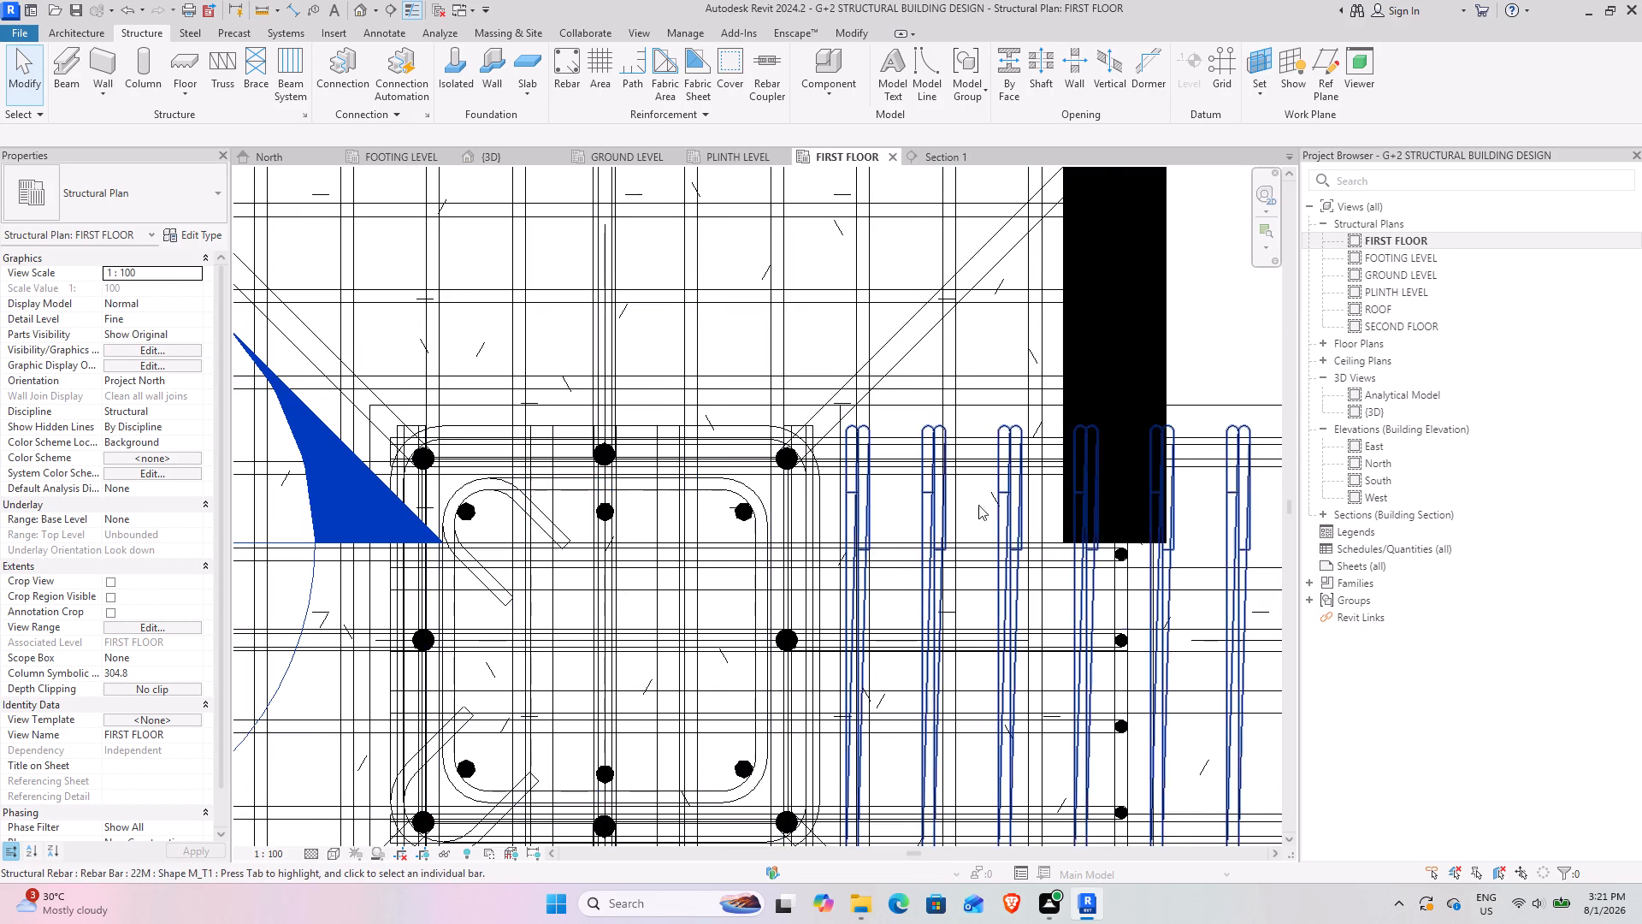
{"action": "scroll", "coordinate": [747, 563], "scroll_direction": "down", "scroll_amount": 7}
{"action": "middle_click_drag", "start_coordinate": [679, 585], "coordinate": [744, 448]}
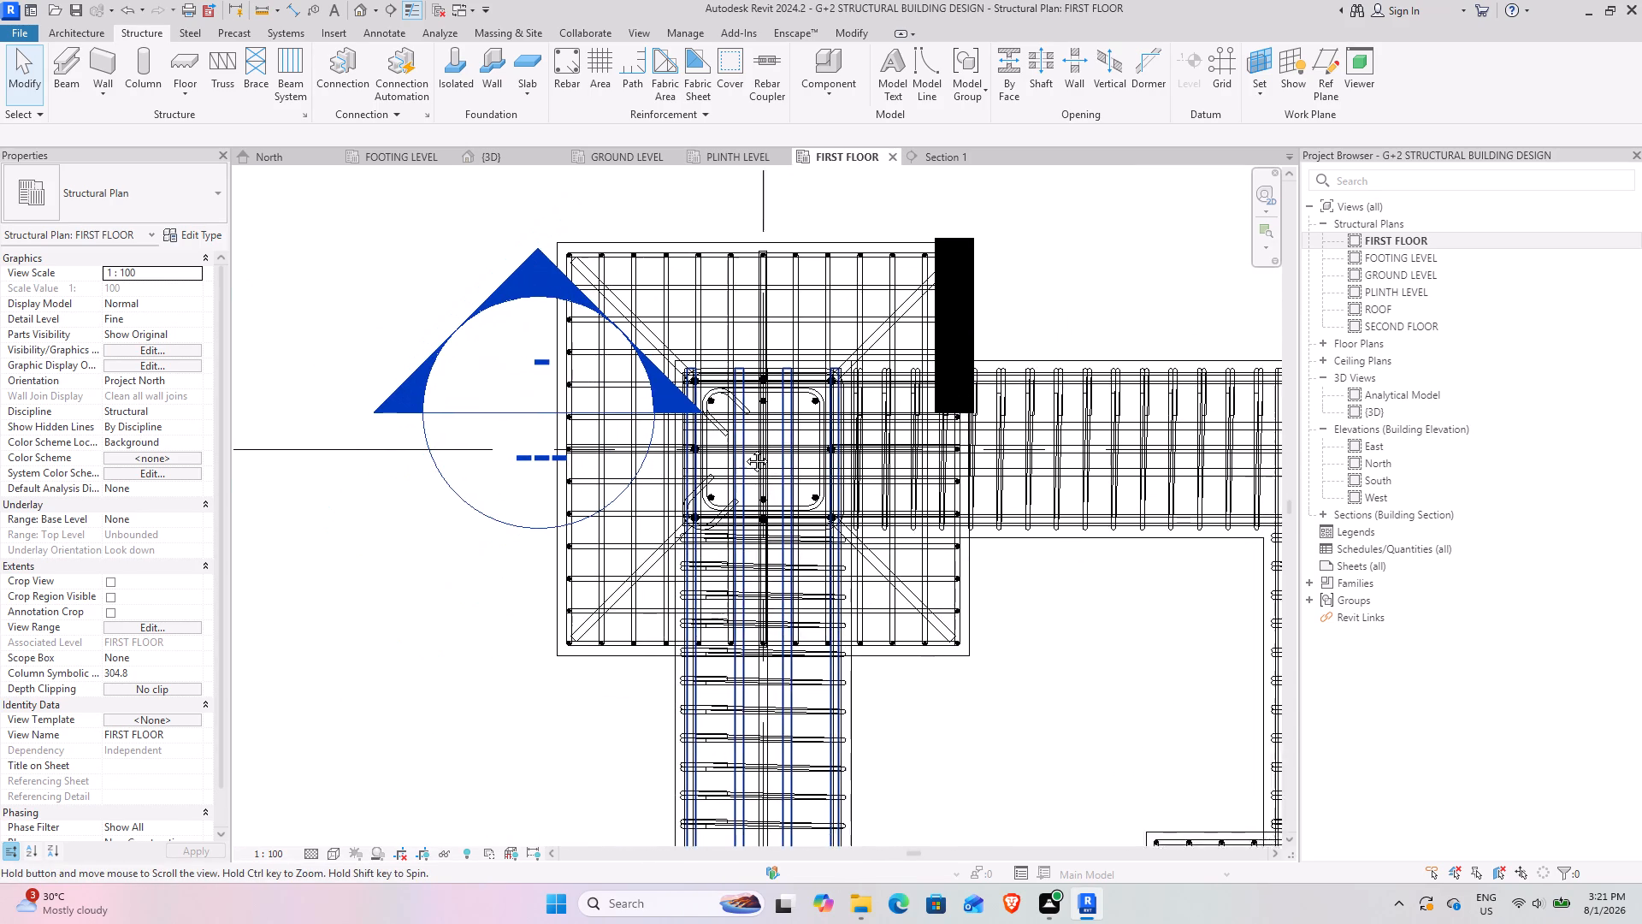
{"action": "middle_click_drag", "start_coordinate": [744, 448], "coordinate": [739, 451]}
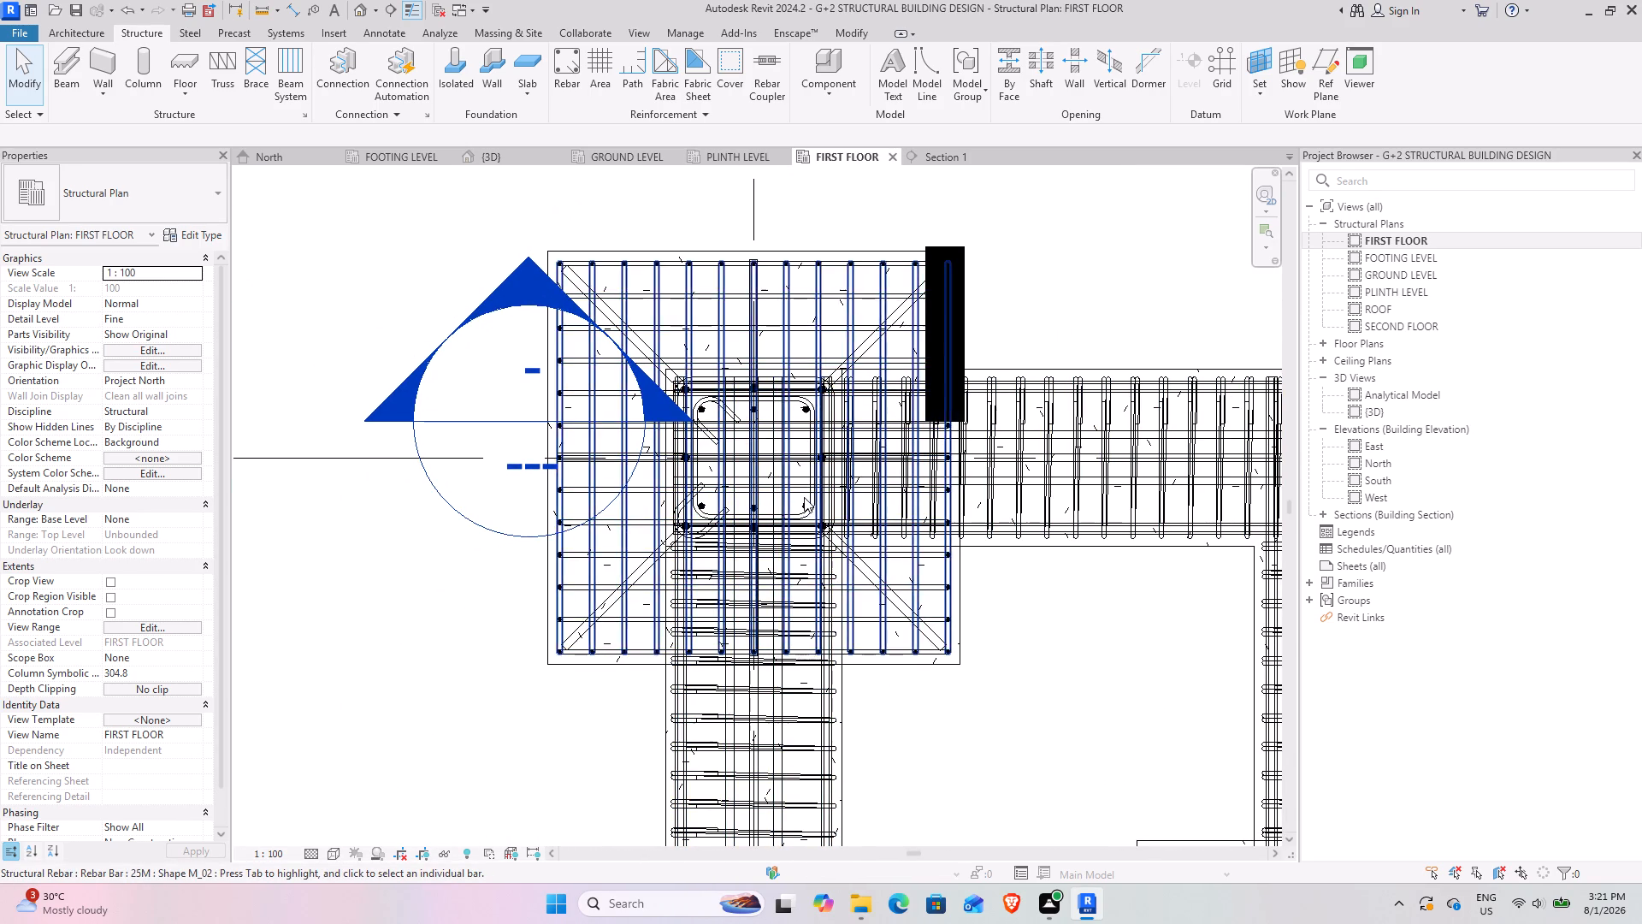
{"action": "scroll", "coordinate": [804, 489], "scroll_direction": "up", "scroll_amount": 10}
{"action": "scroll", "coordinate": [804, 489], "scroll_direction": "down", "scroll_amount": 3}
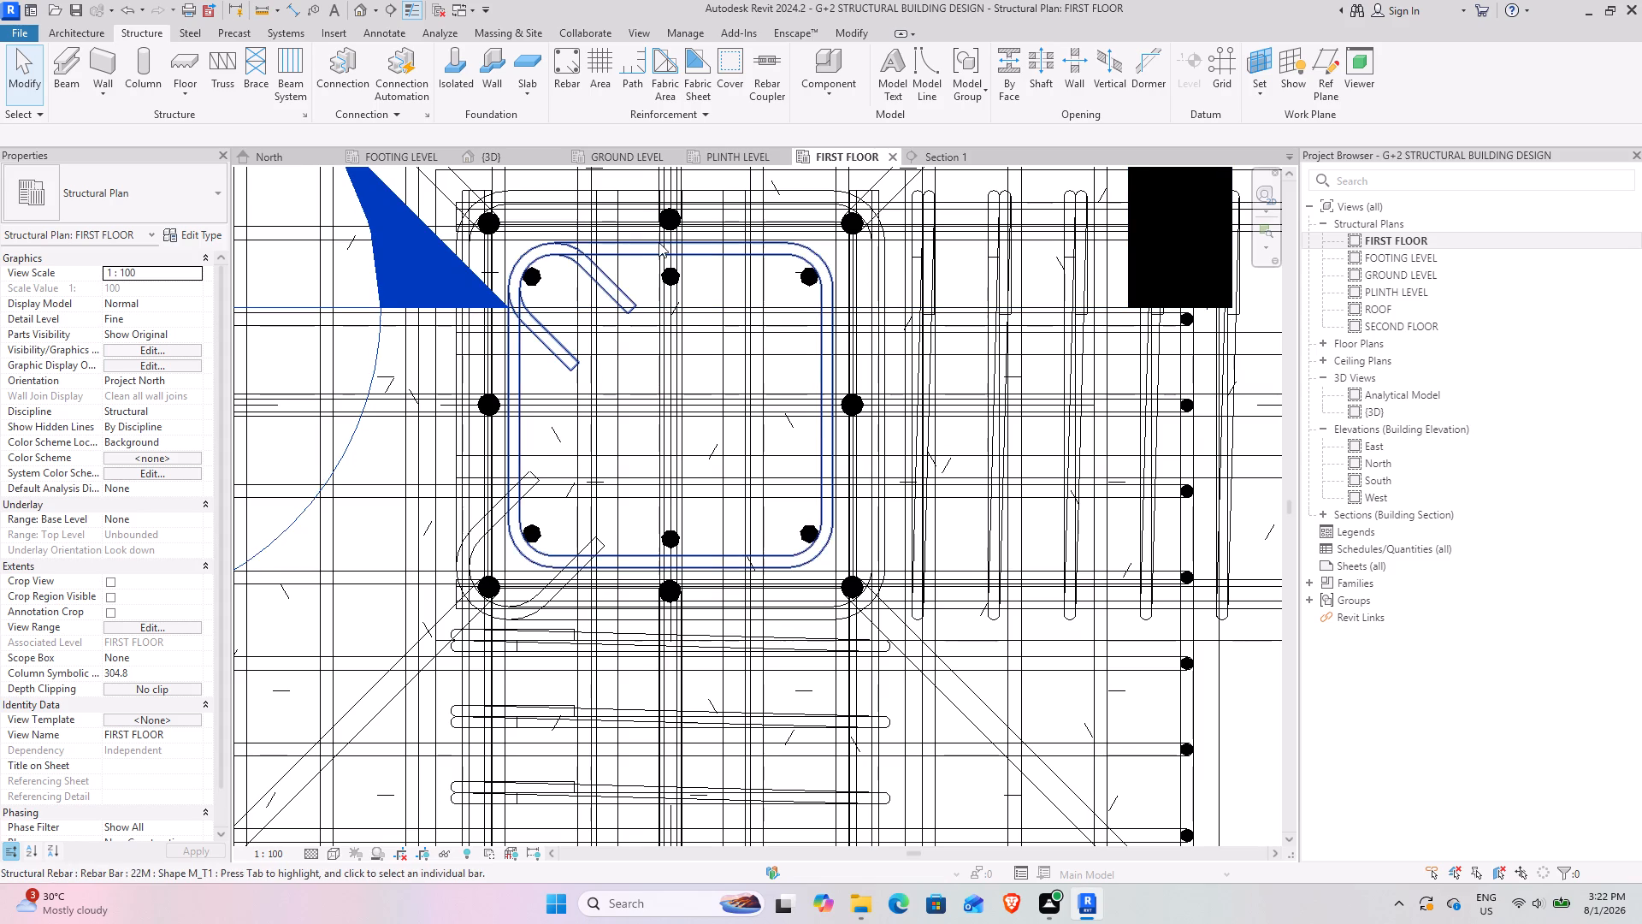
Propagate the rebar of the grid 1 column between GROUND LEVEL and FIRST FLOOR to the three nearest columns in its row, aligned by host.
{"action": "left_click", "coordinate": [481, 161]}
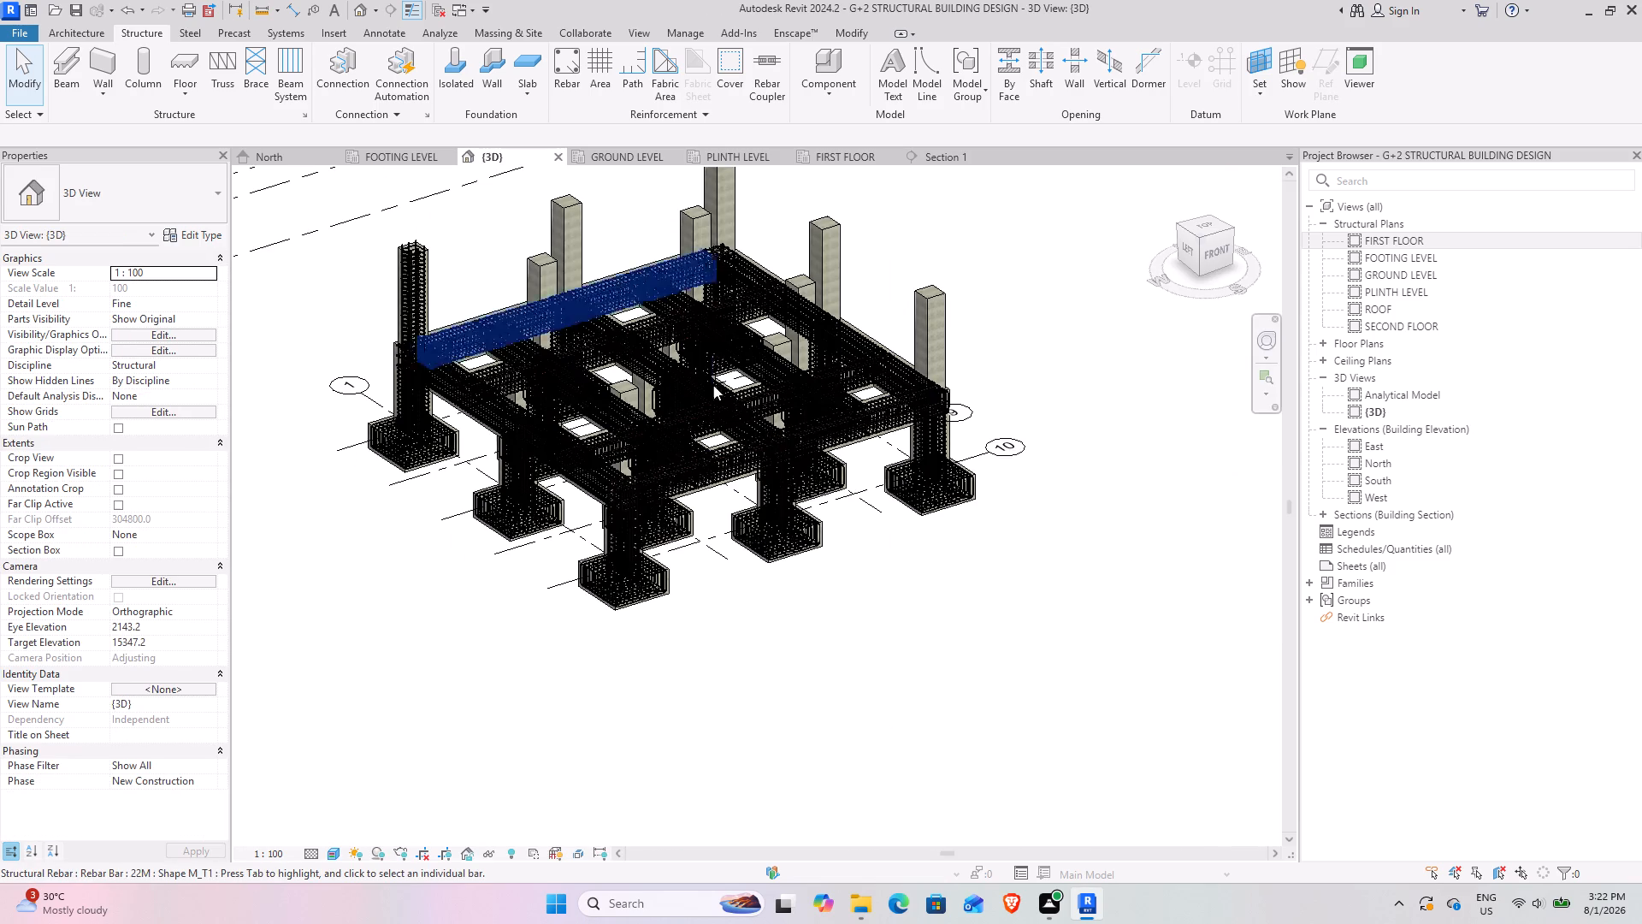
{"action": "scroll", "coordinate": [328, 398], "scroll_direction": "down", "scroll_amount": 1}
{"action": "middle_click_drag", "start_coordinate": [269, 375], "coordinate": [540, 368], "text": "shift"}
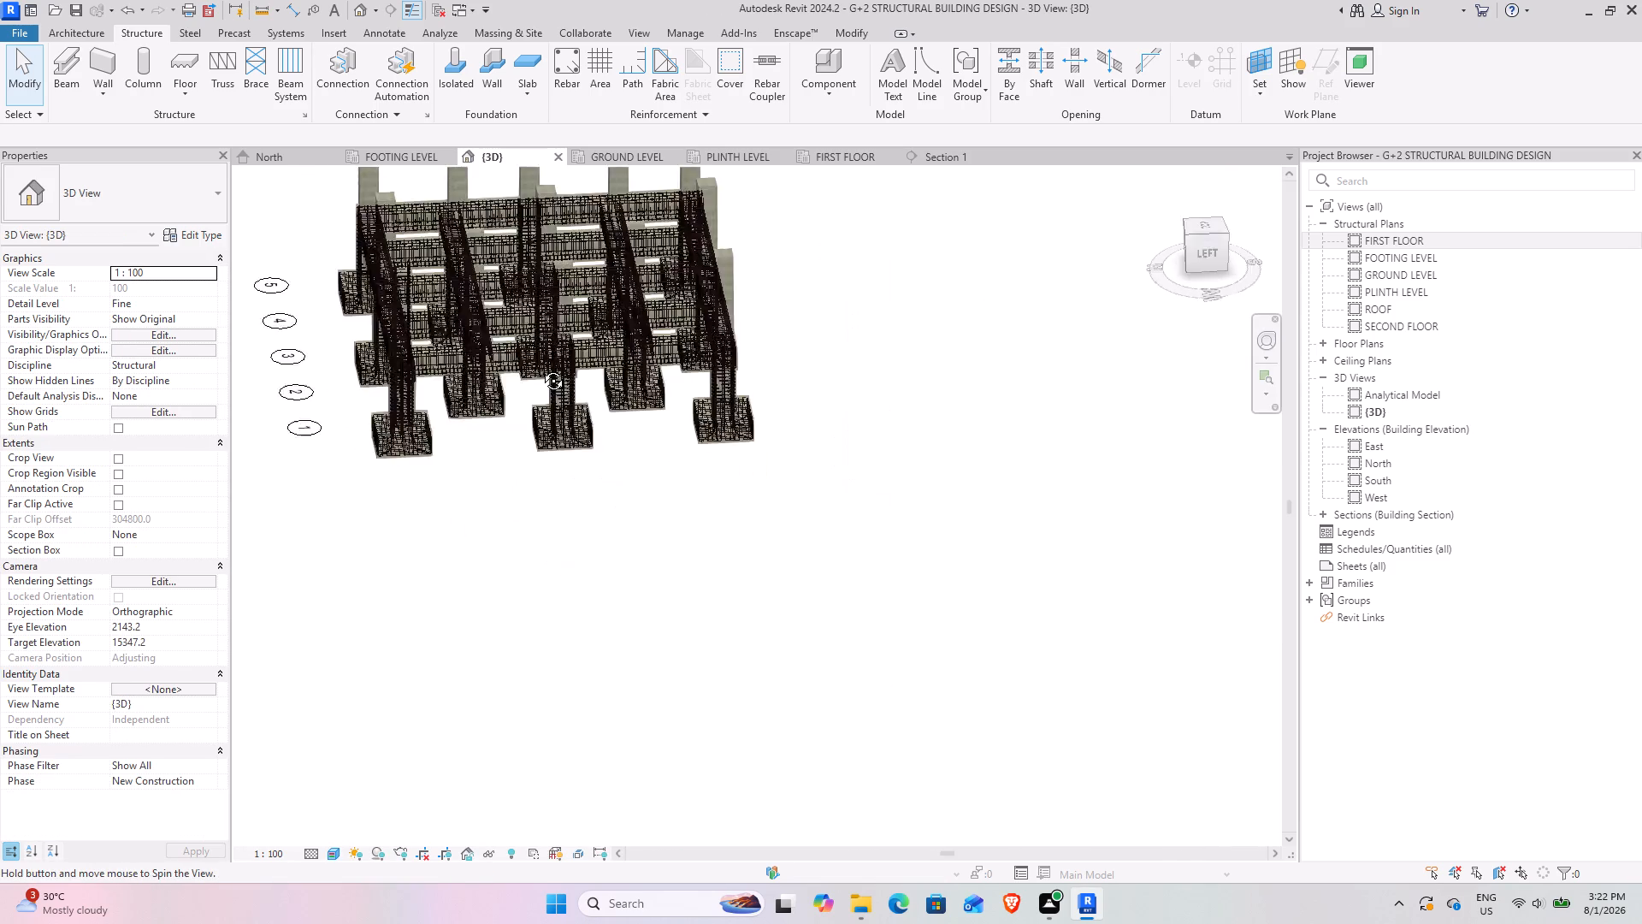
{"action": "middle_click_drag", "start_coordinate": [540, 368], "coordinate": [807, 275], "text": "shift"}
{"action": "middle_click_drag", "start_coordinate": [446, 432], "coordinate": [521, 306], "text": "shift"}
{"action": "middle_click_drag", "start_coordinate": [423, 392], "coordinate": [840, 512]}
{"action": "scroll", "coordinate": [859, 467], "scroll_direction": "up", "scroll_amount": 7}
{"action": "left_click", "coordinate": [786, 394]}
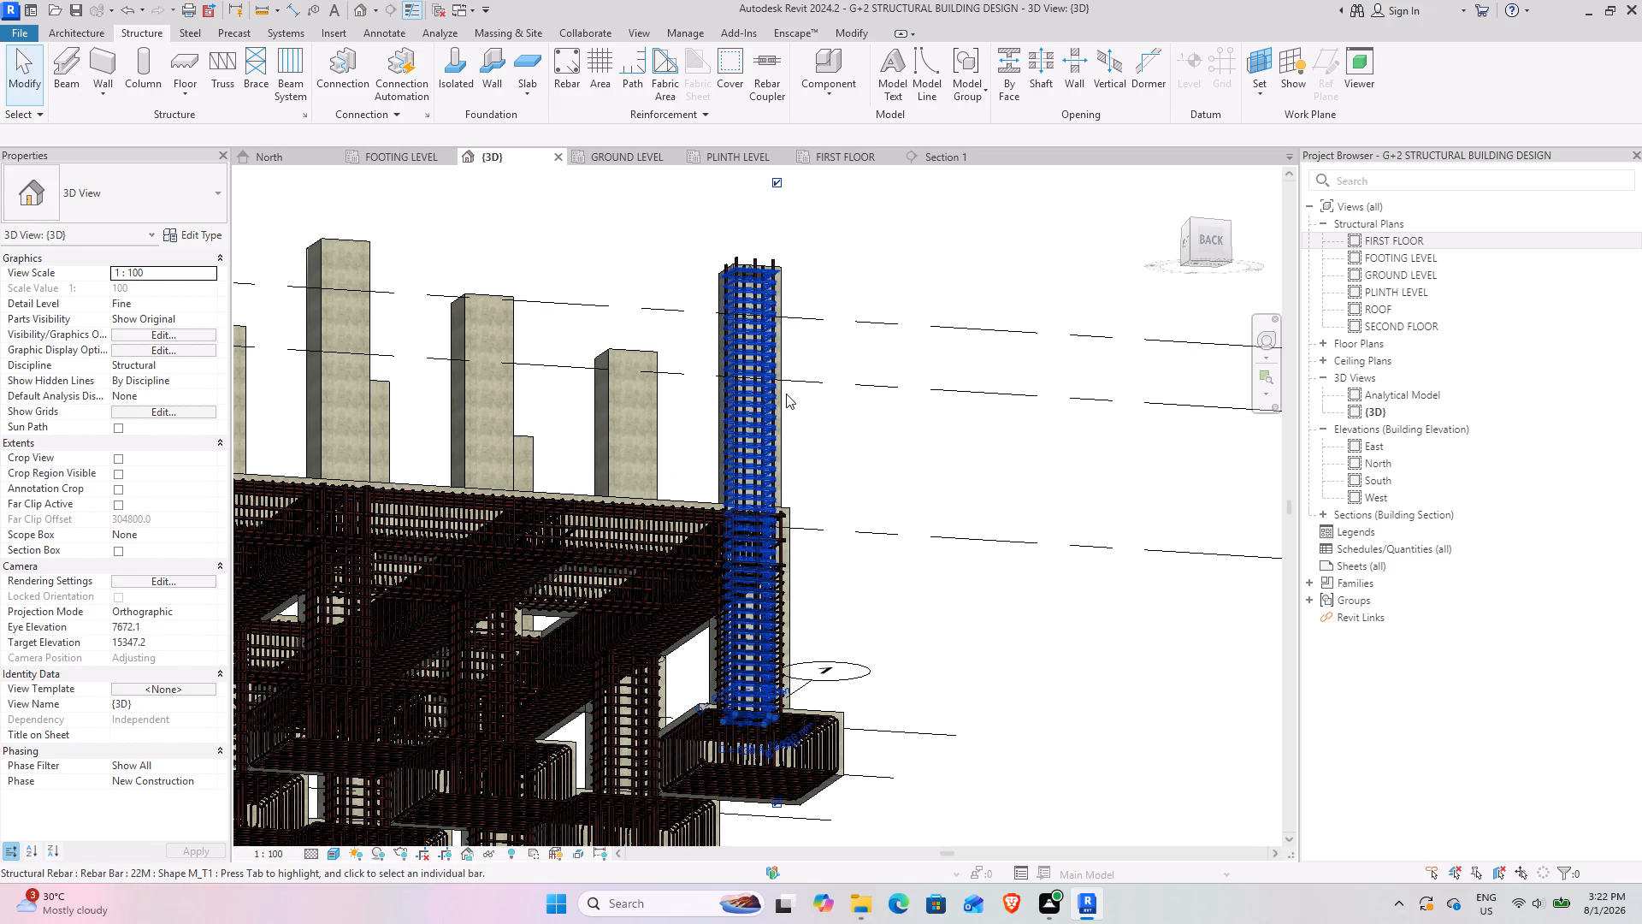
{"action": "key", "text": "Escape"}
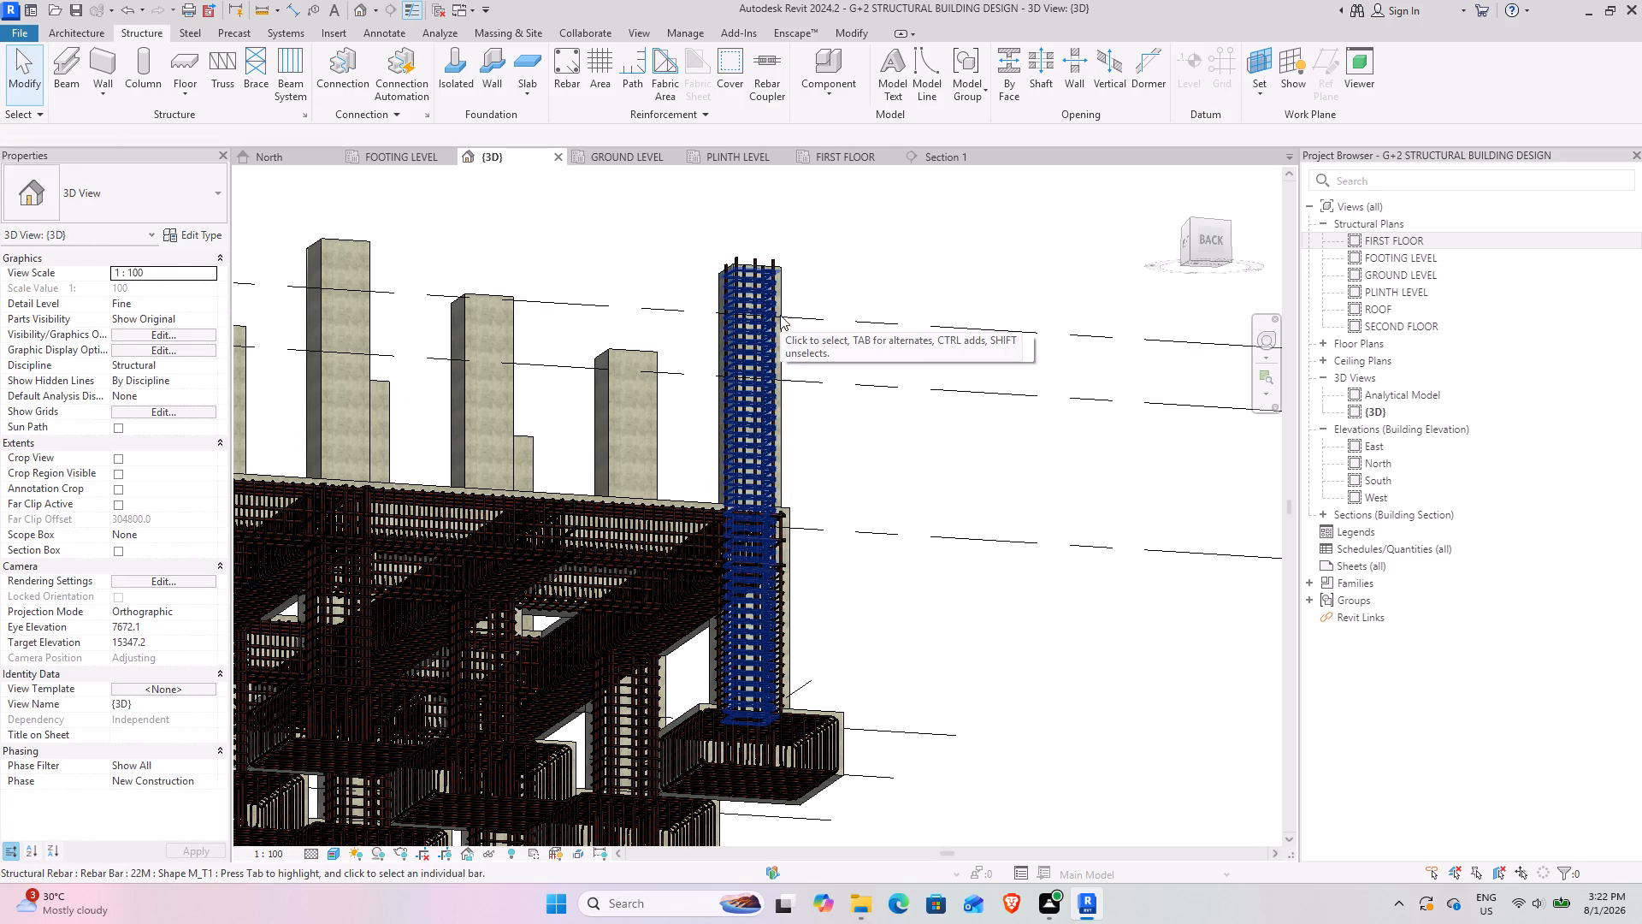
{"action": "left_click", "coordinate": [805, 248]}
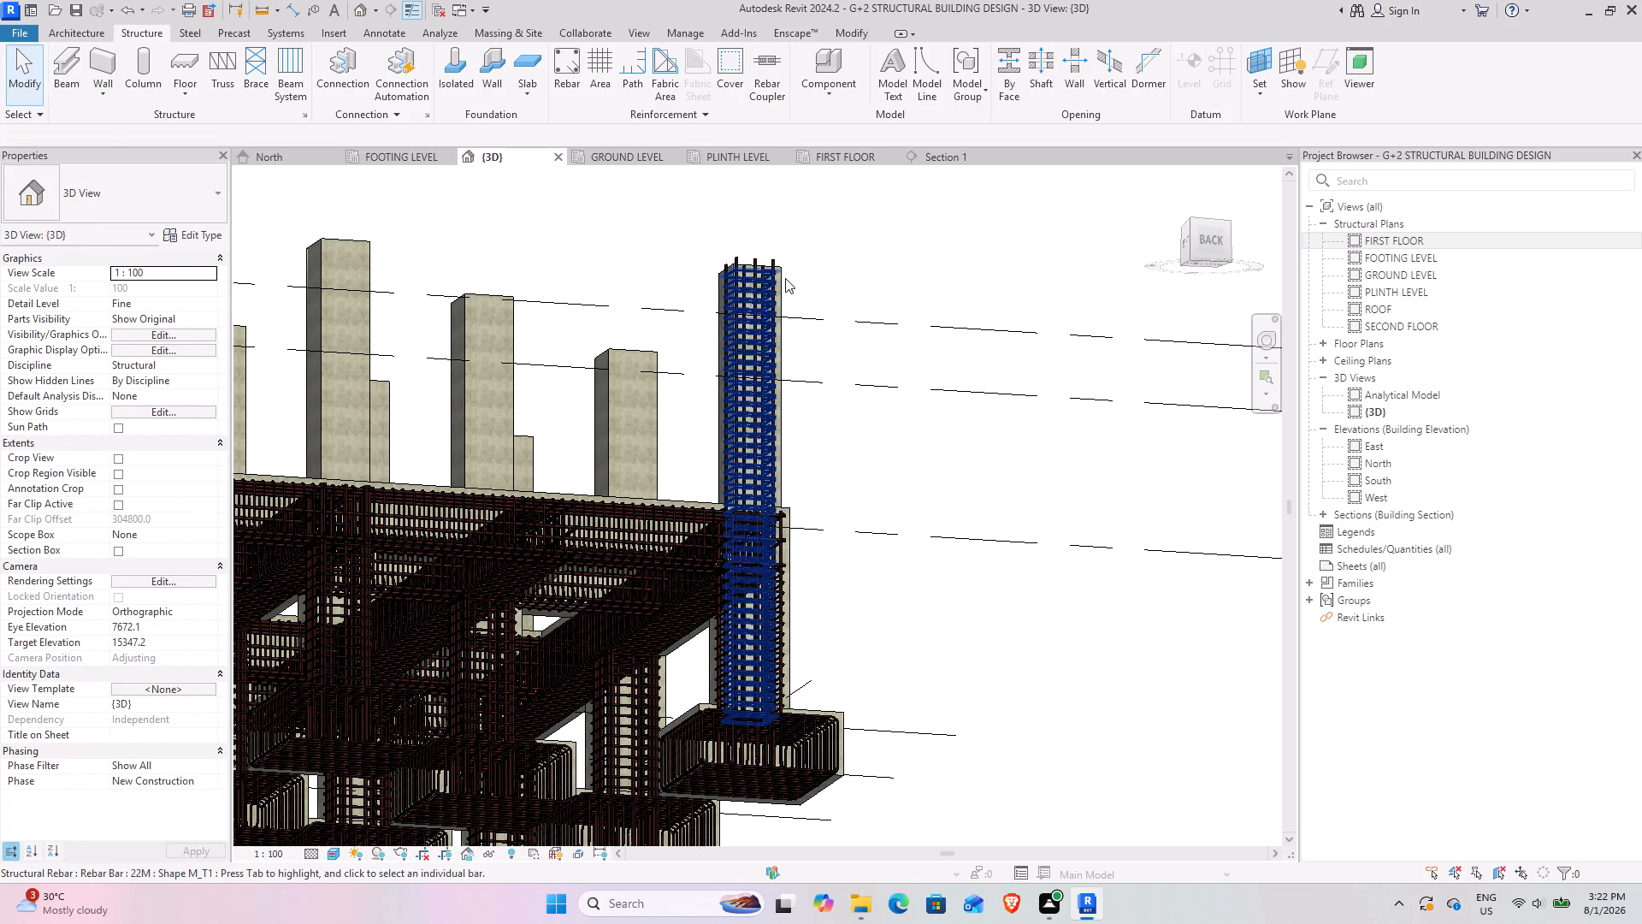
{"action": "scroll", "coordinate": [780, 260], "scroll_direction": "up", "scroll_amount": 8}
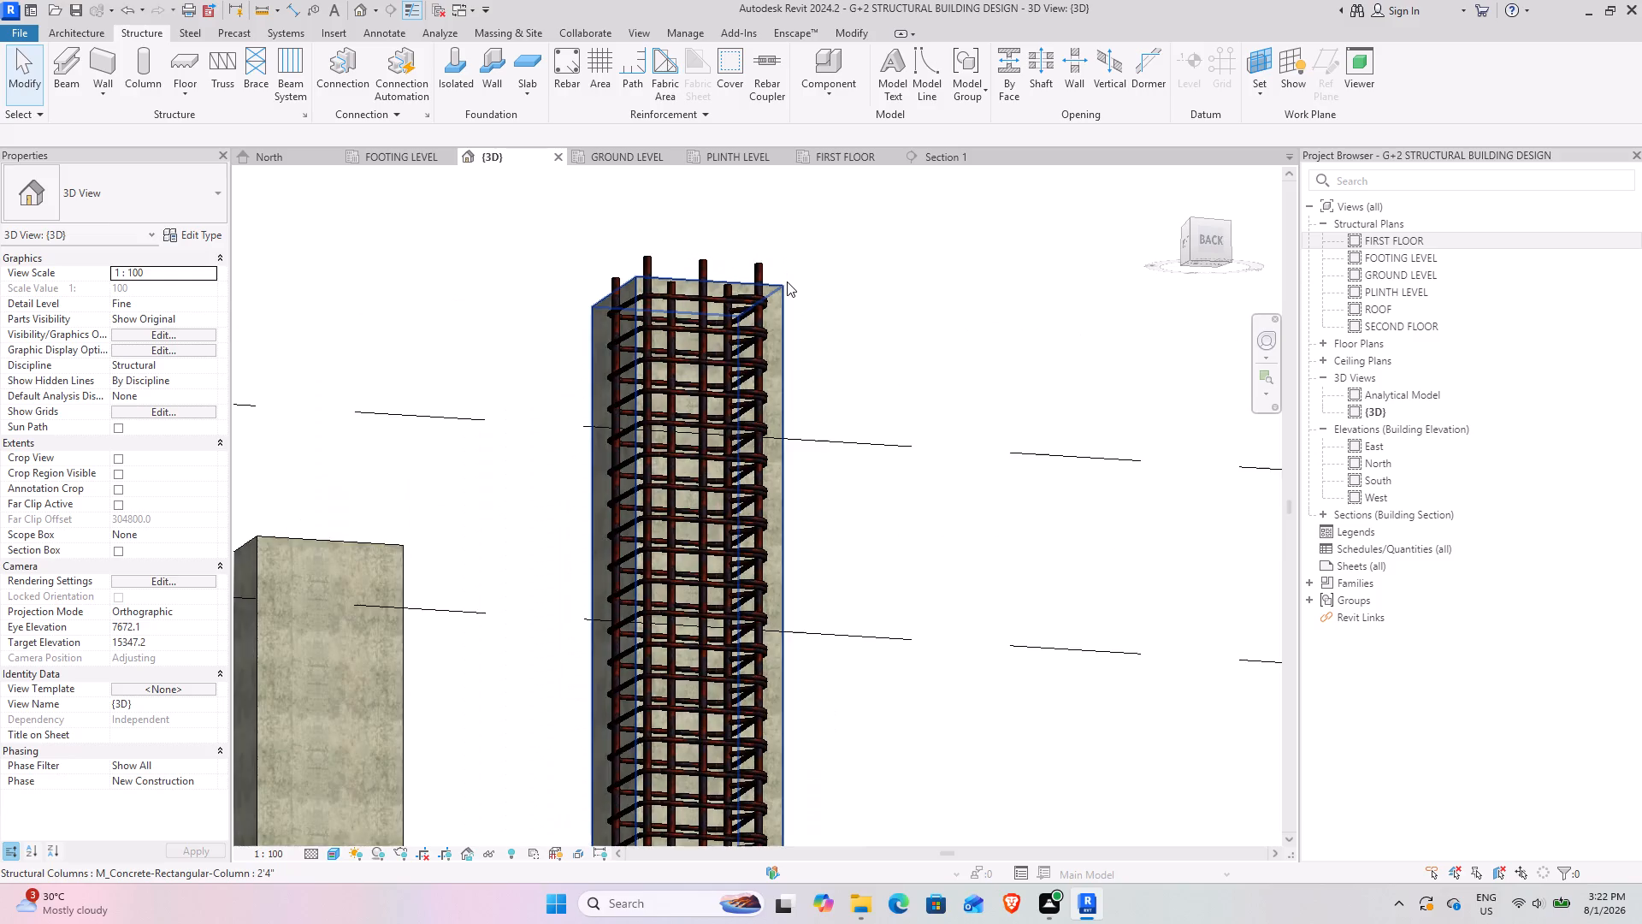
{"action": "left_click", "coordinate": [787, 281]}
{"action": "scroll", "coordinate": [576, 494], "scroll_direction": "down", "scroll_amount": 4}
{"action": "middle_click_drag", "start_coordinate": [567, 503], "coordinate": [938, 551]}
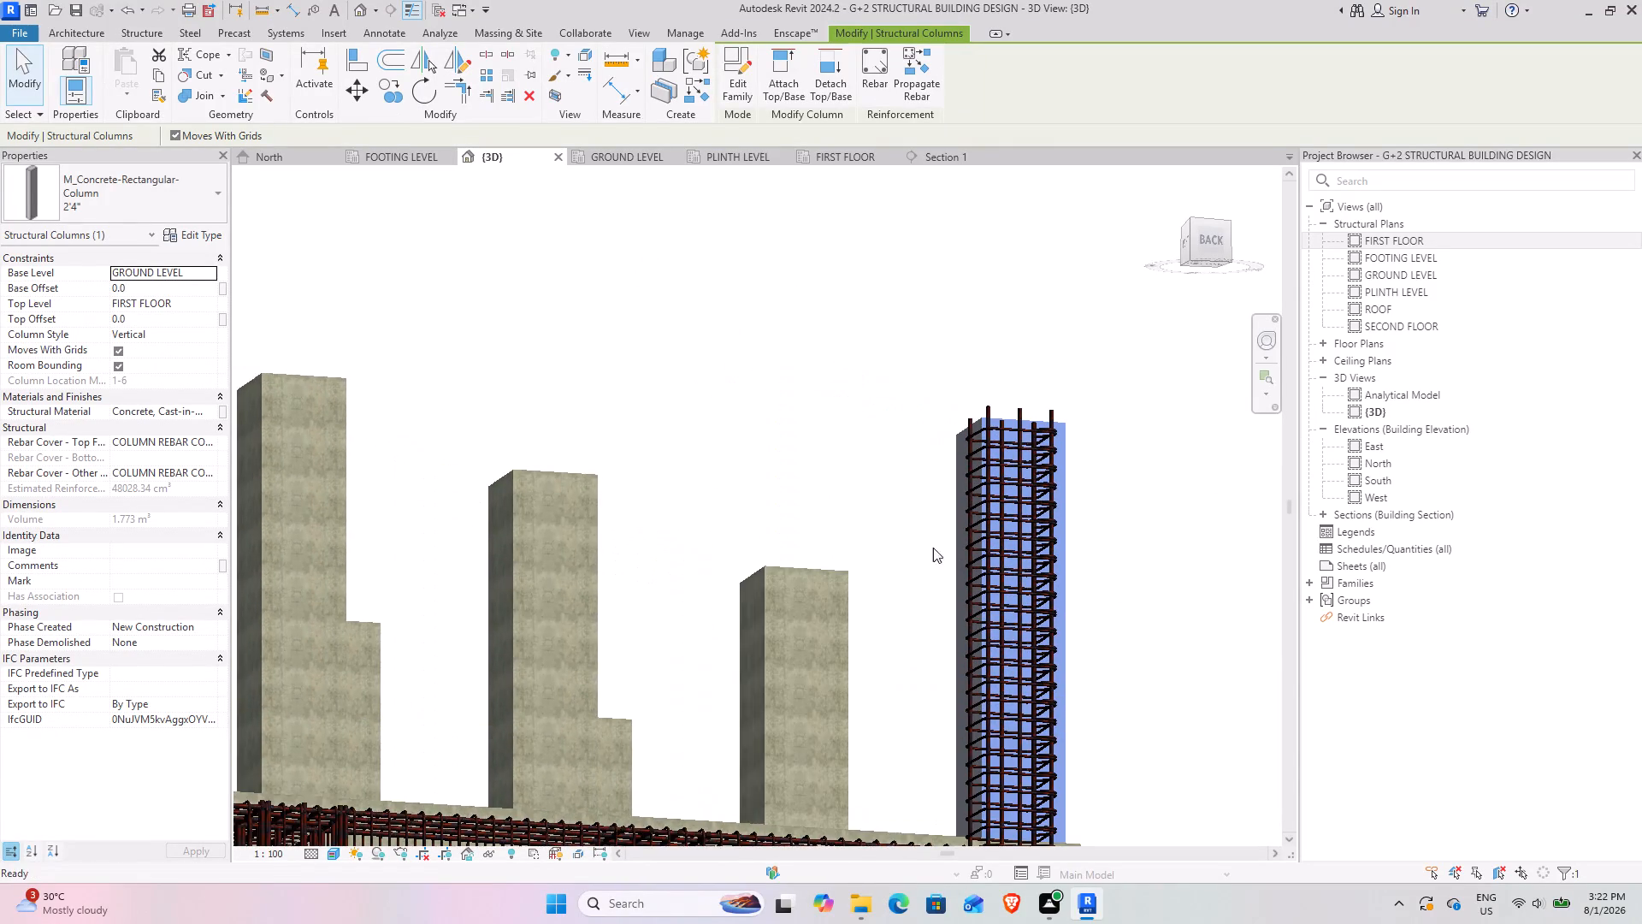
{"action": "left_click", "coordinate": [904, 68]}
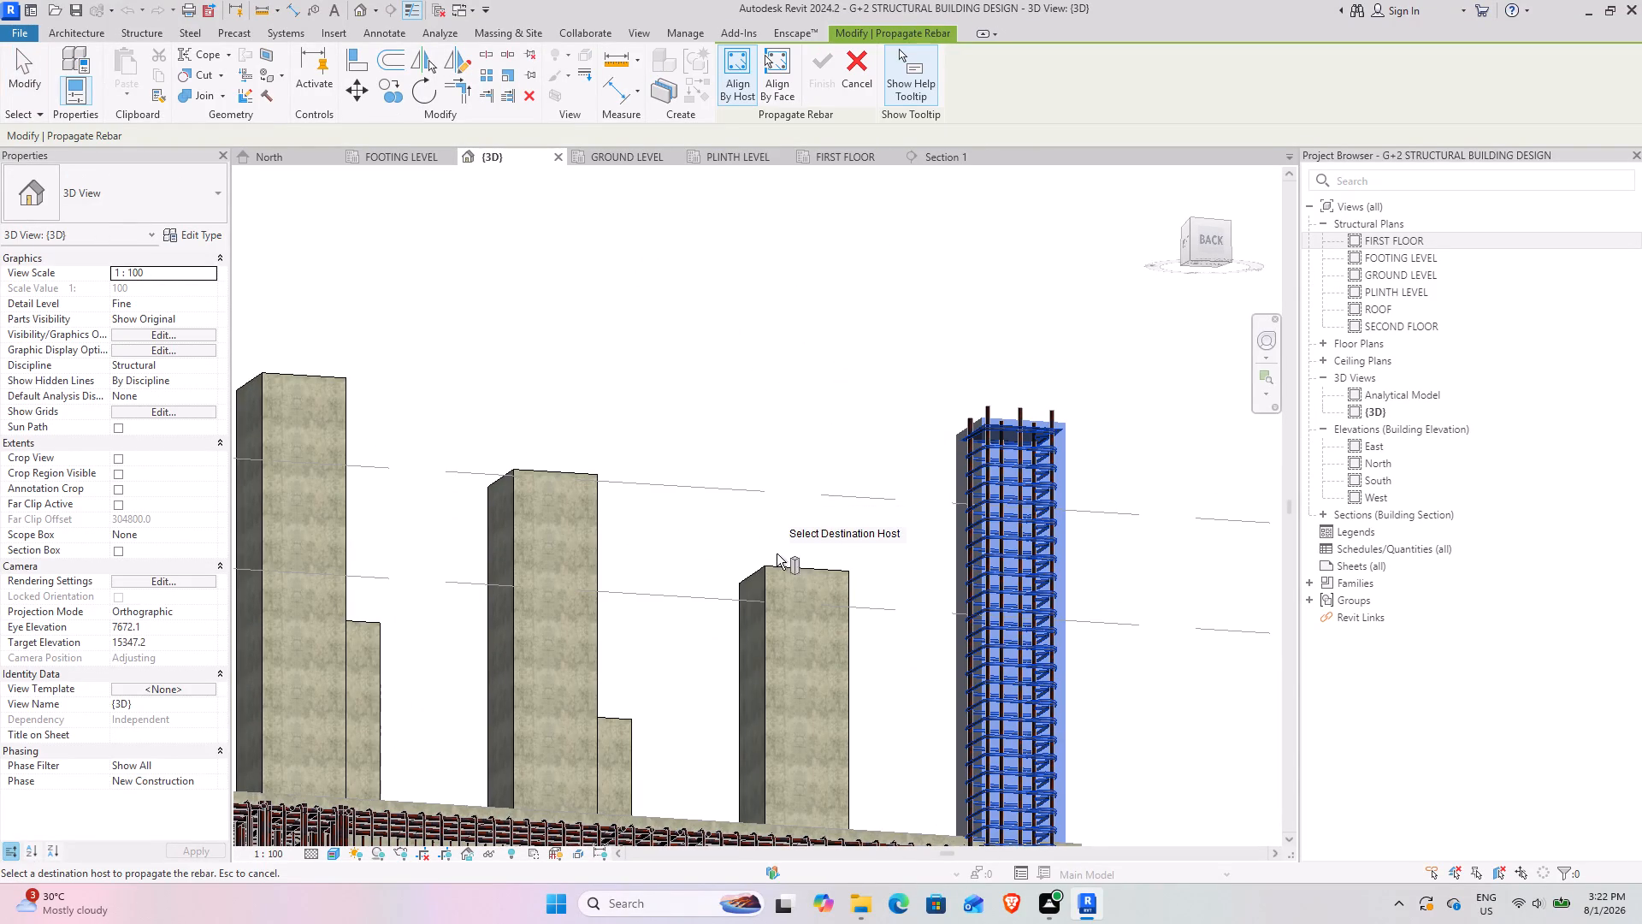
{"action": "left_click", "coordinate": [777, 560]}
{"action": "left_click", "coordinate": [542, 471]}
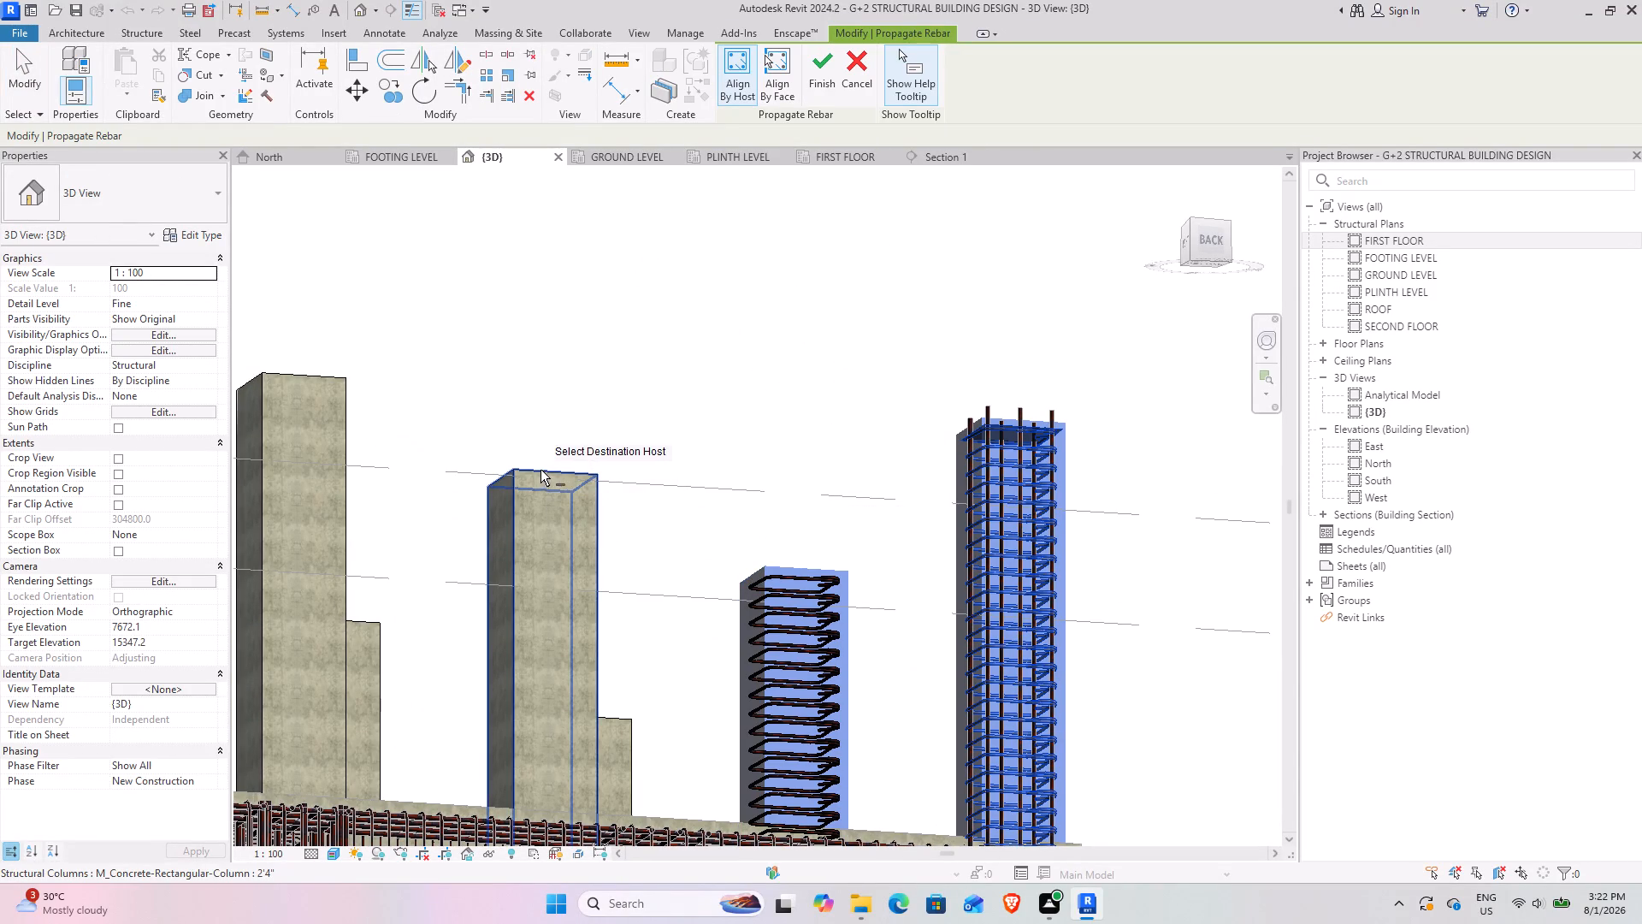
{"action": "left_click", "coordinate": [324, 371]}
Add six more GROUND LEVEL columns as rebar destinations: the next five along the outer edges and one inner column.
{"action": "scroll", "coordinate": [473, 502], "scroll_direction": "down", "scroll_amount": 4}
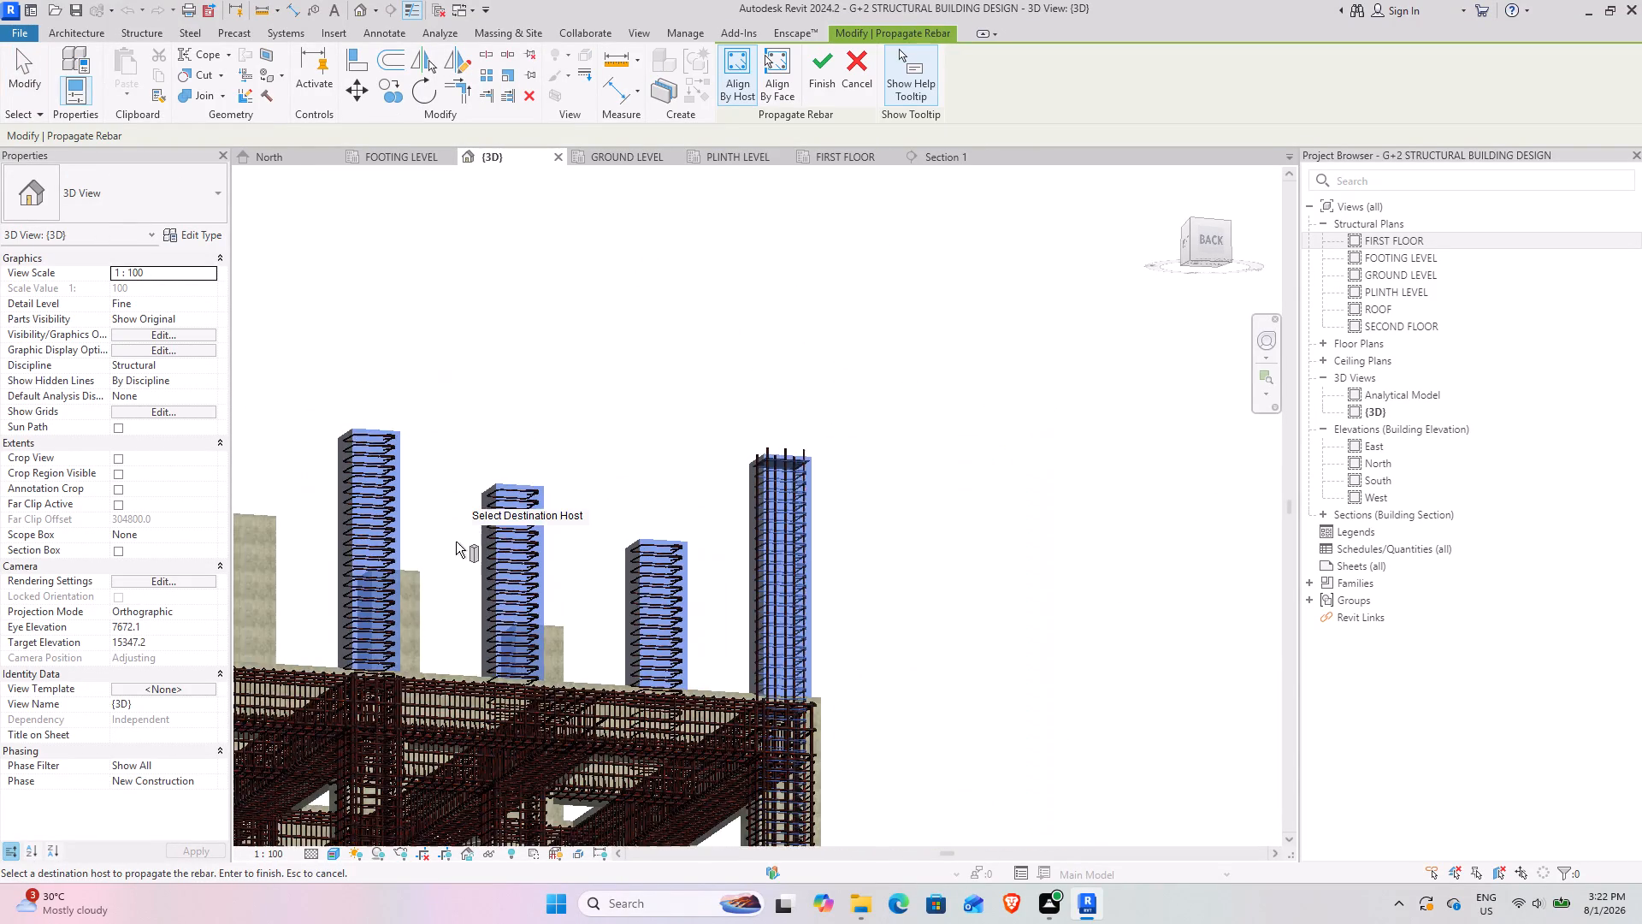
{"action": "middle_click_drag", "start_coordinate": [466, 547], "coordinate": [975, 646]}
{"action": "left_click", "coordinate": [734, 611]}
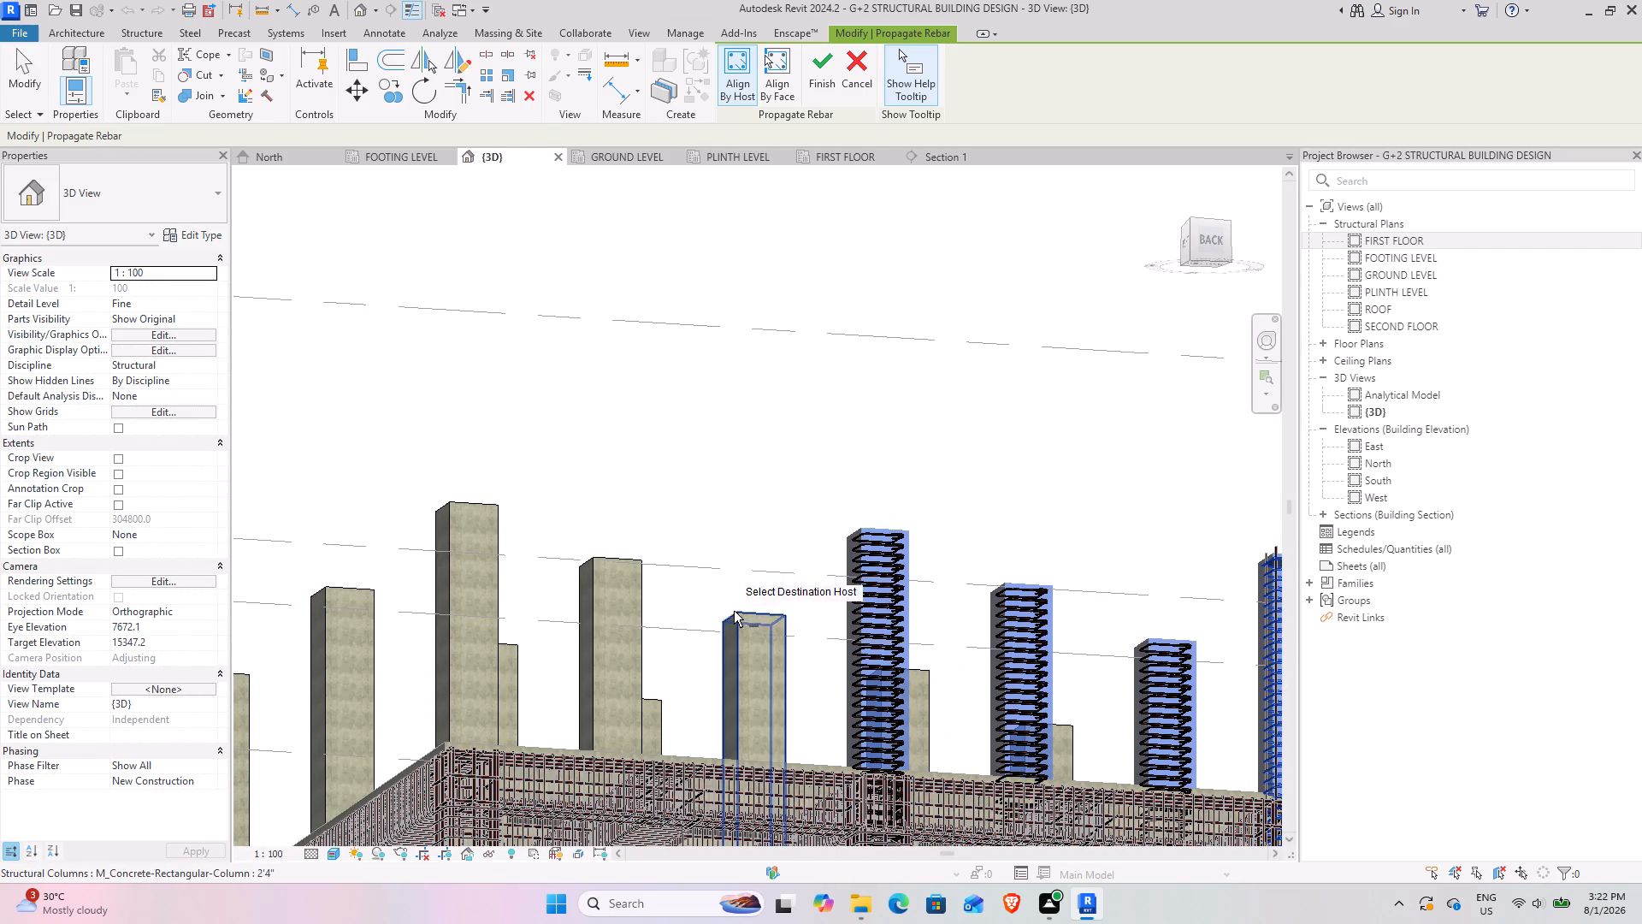
{"action": "left_click", "coordinate": [615, 559]}
{"action": "left_click", "coordinate": [454, 518]}
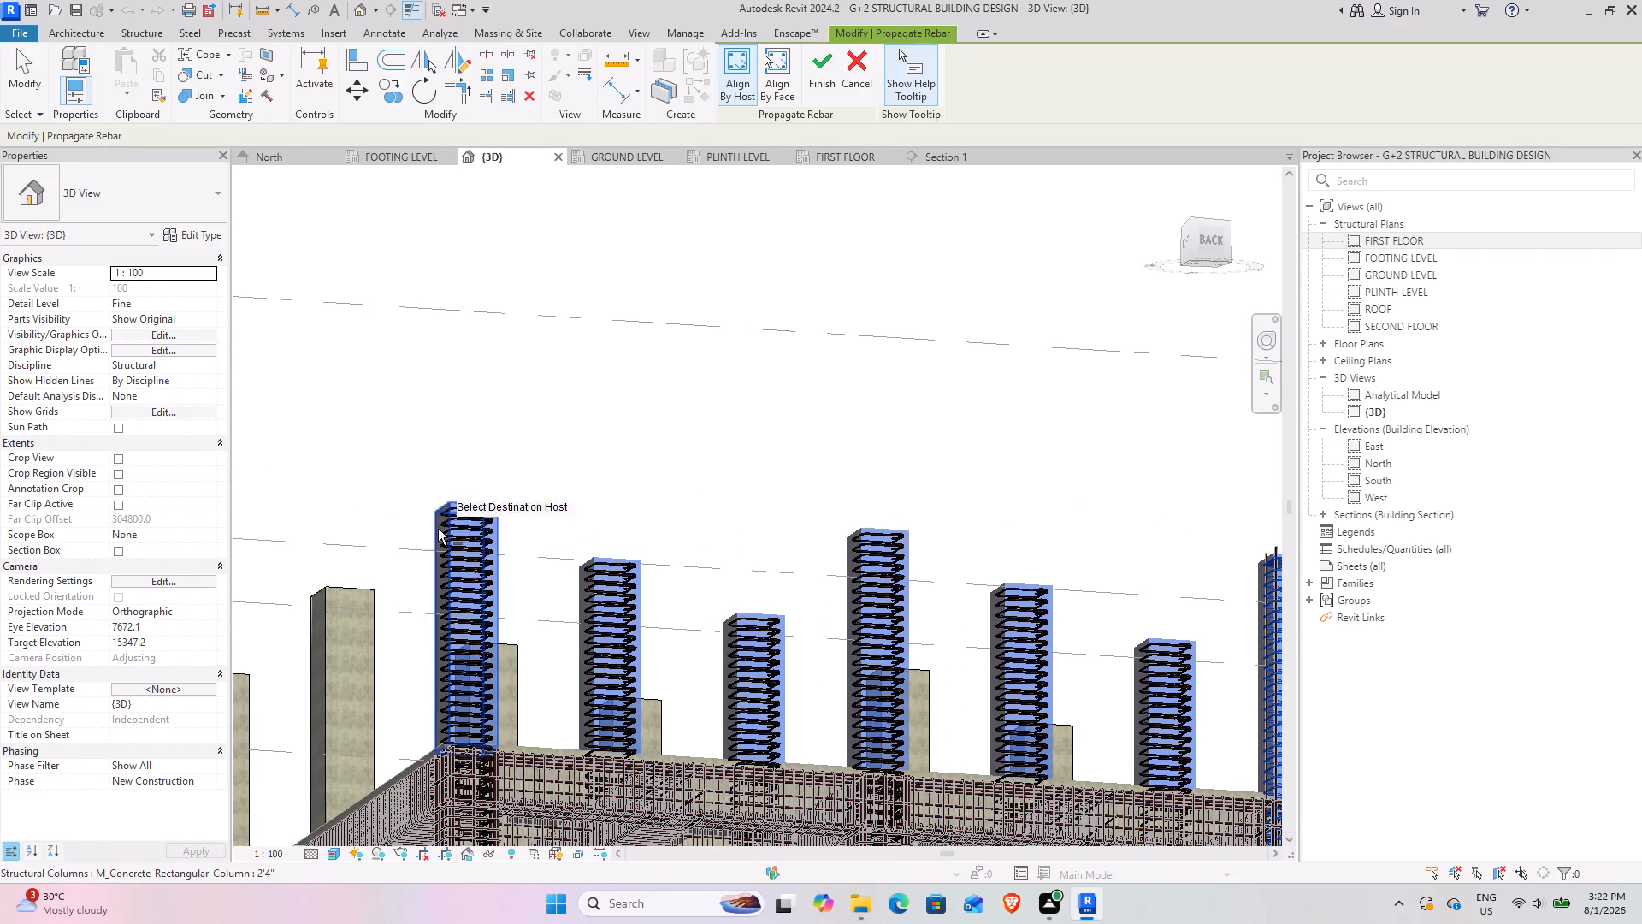
{"action": "left_click", "coordinate": [332, 581]}
{"action": "middle_click_drag", "start_coordinate": [439, 610], "coordinate": [942, 657]}
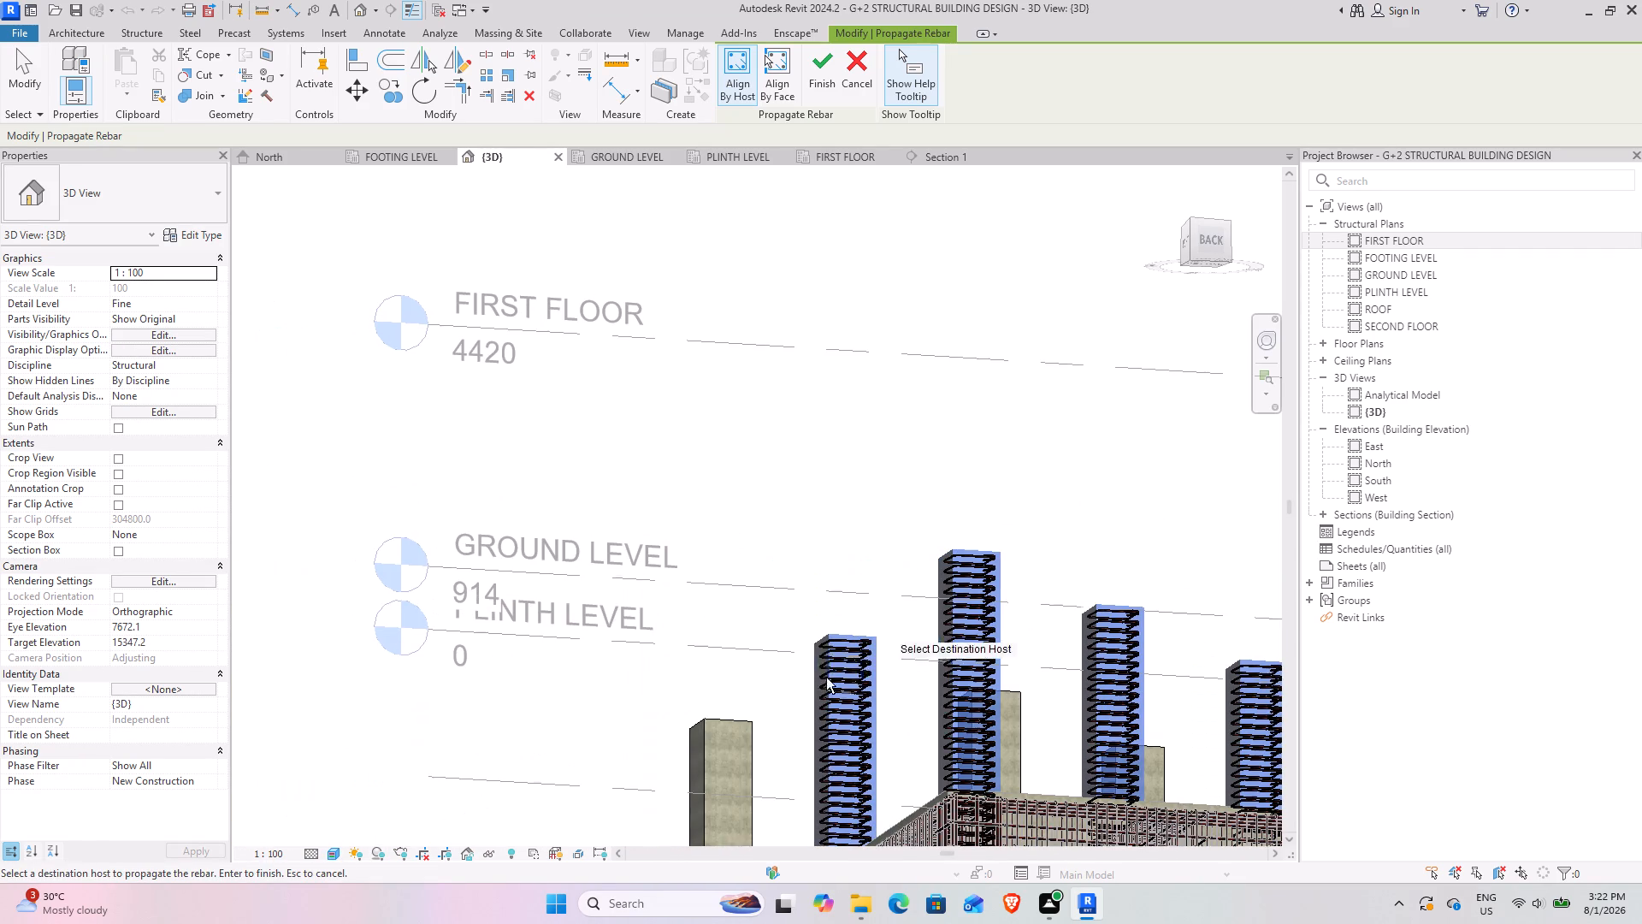
{"action": "left_click", "coordinate": [737, 711]}
{"action": "left_click", "coordinate": [734, 719]}
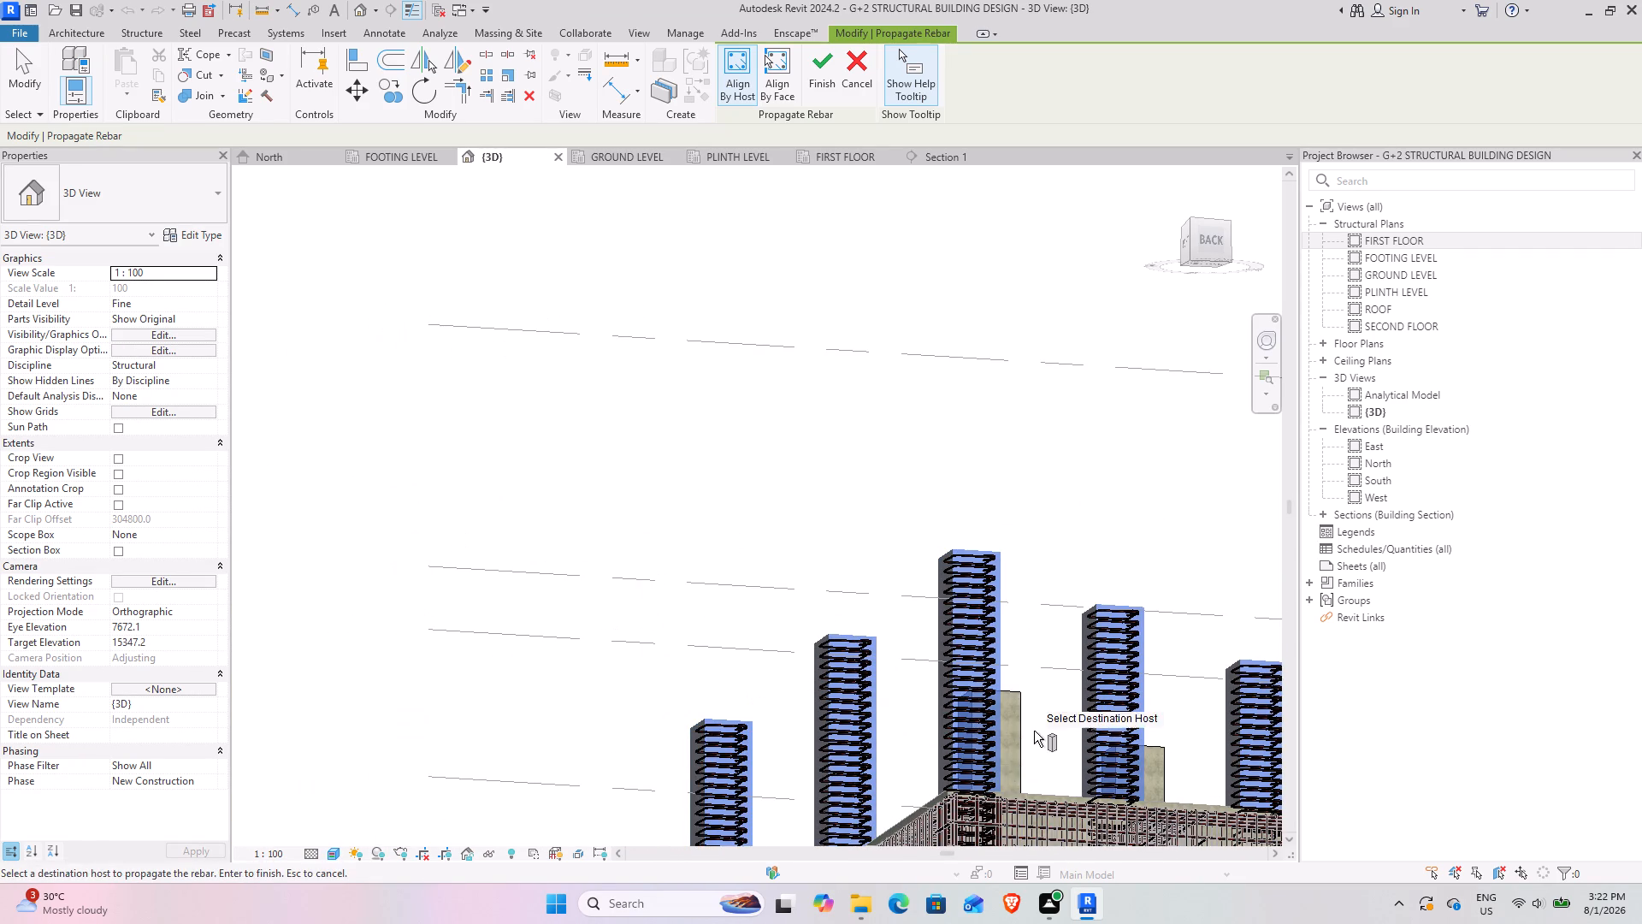
{"action": "left_click", "coordinate": [1028, 716]}
Add the last three unreinforced GROUND LEVEL columns as destinations and finish the rebar propagation.
{"action": "scroll", "coordinate": [1056, 762], "scroll_direction": "down", "scroll_amount": 3}
{"action": "middle_click_drag", "start_coordinate": [1091, 716], "coordinate": [1084, 716], "text": "shift"}
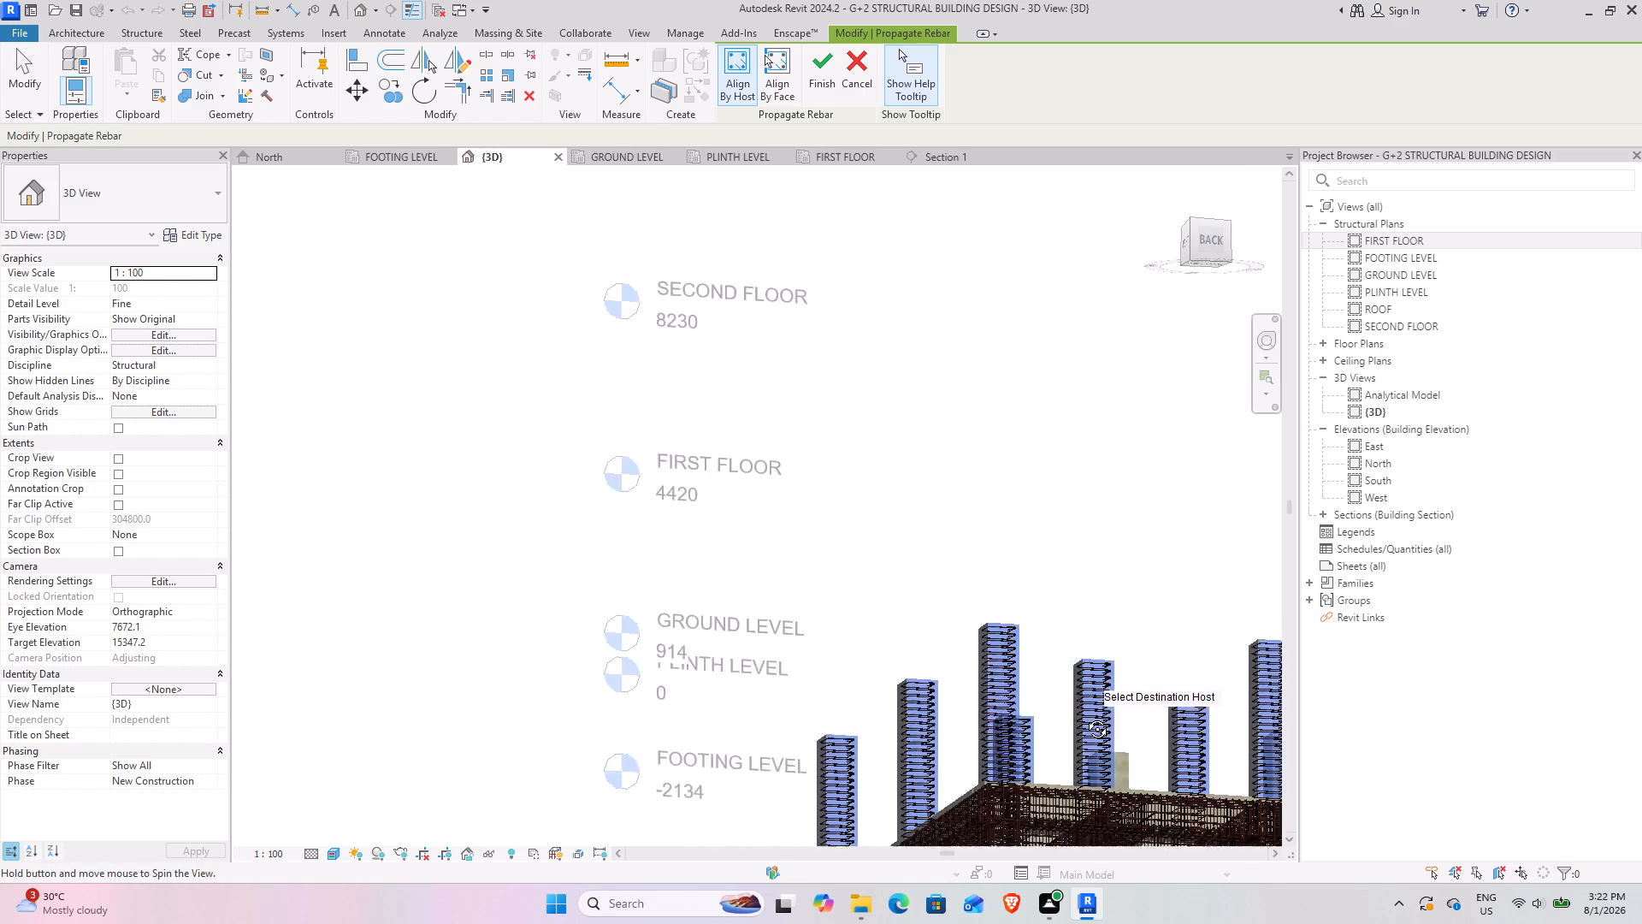
{"action": "middle_click_drag", "start_coordinate": [1084, 716], "coordinate": [931, 798], "text": "shift"}
{"action": "scroll", "coordinate": [995, 716], "scroll_direction": "down", "scroll_amount": 4}
{"action": "middle_click_drag", "start_coordinate": [1053, 711], "coordinate": [582, 611]}
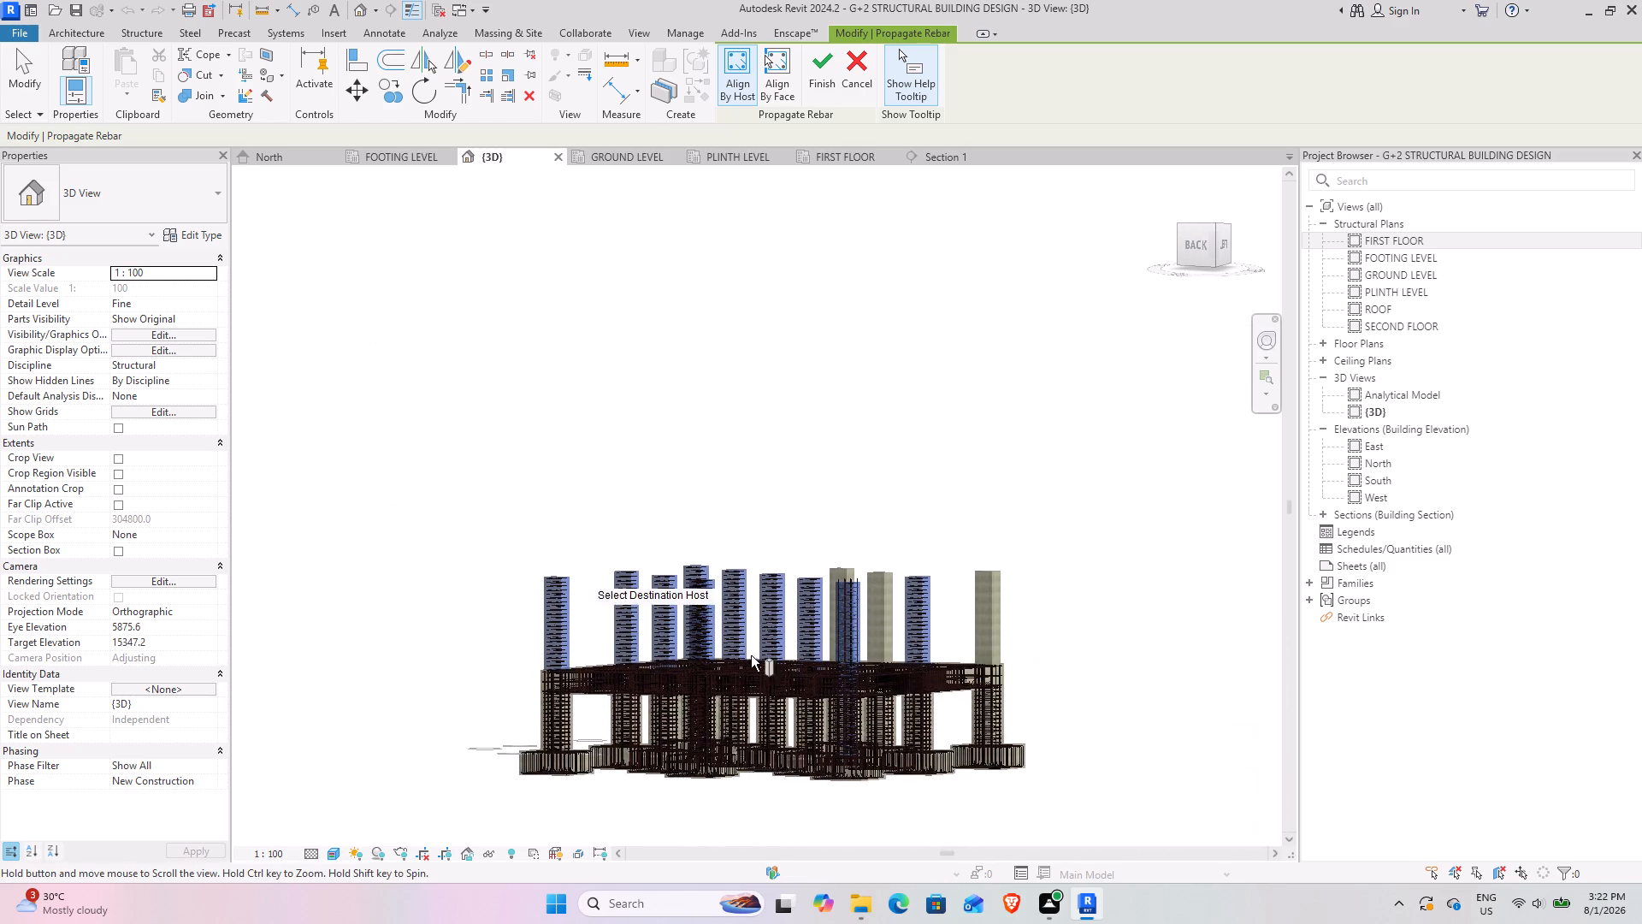
{"action": "middle_click_drag", "start_coordinate": [891, 666], "coordinate": [710, 761]}
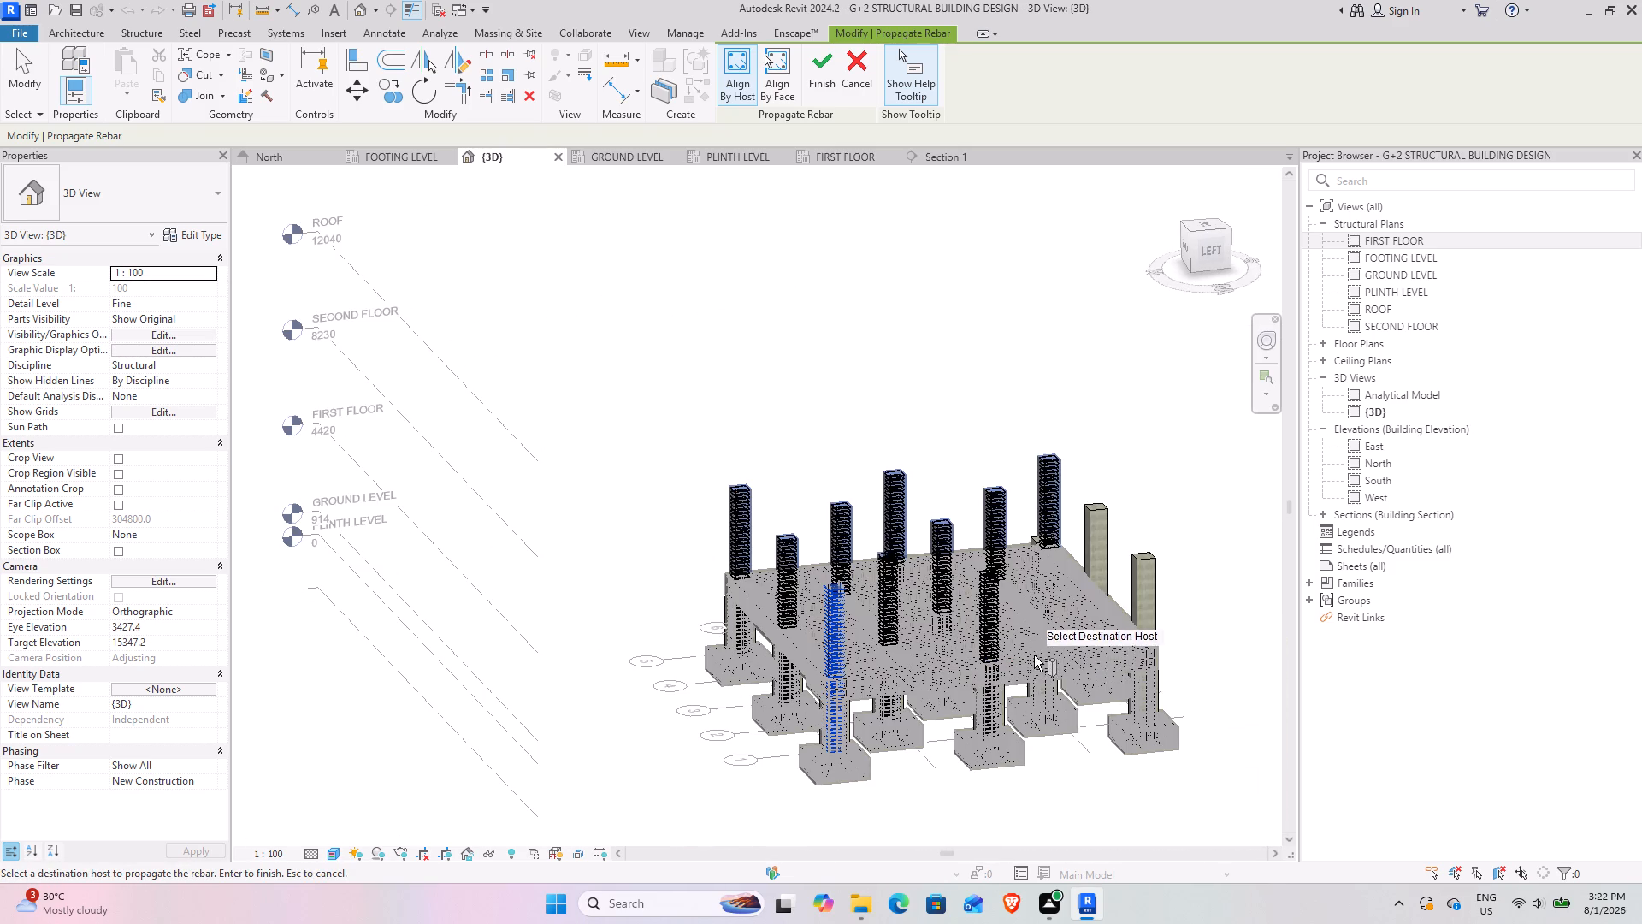
{"action": "scroll", "coordinate": [1029, 655], "scroll_direction": "down", "scroll_amount": 6}
{"action": "scroll", "coordinate": [1087, 590], "scroll_direction": "up", "scroll_amount": 7}
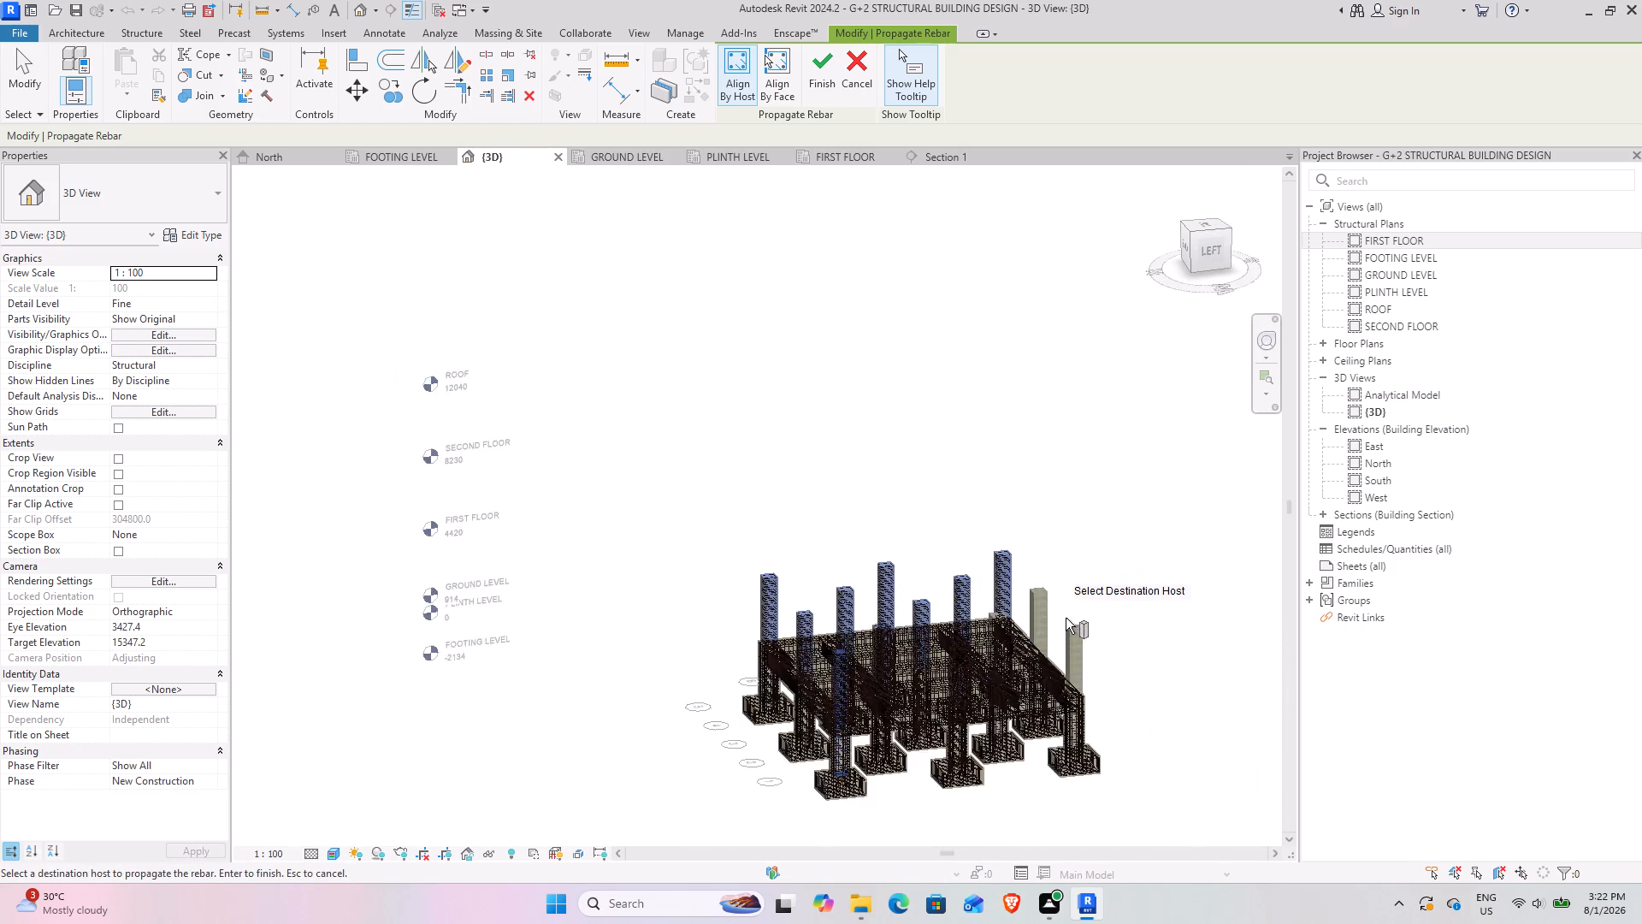
{"action": "left_click", "coordinate": [1073, 639]}
{"action": "left_click", "coordinate": [1020, 578]}
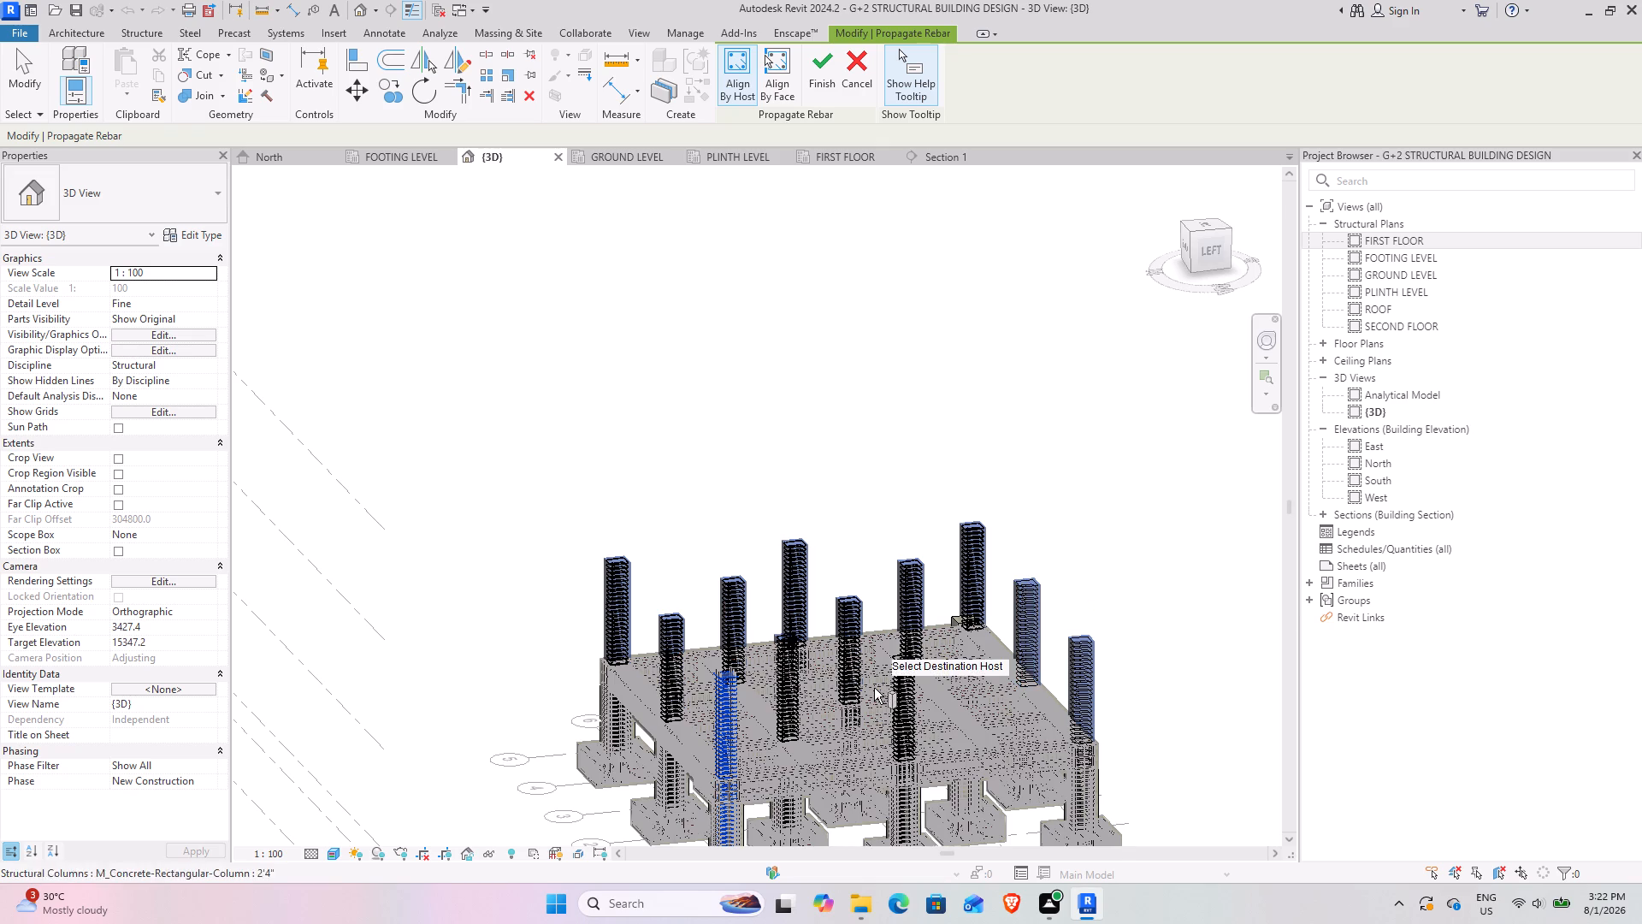
{"action": "middle_click_drag", "start_coordinate": [872, 690], "coordinate": [901, 656], "text": "shift"}
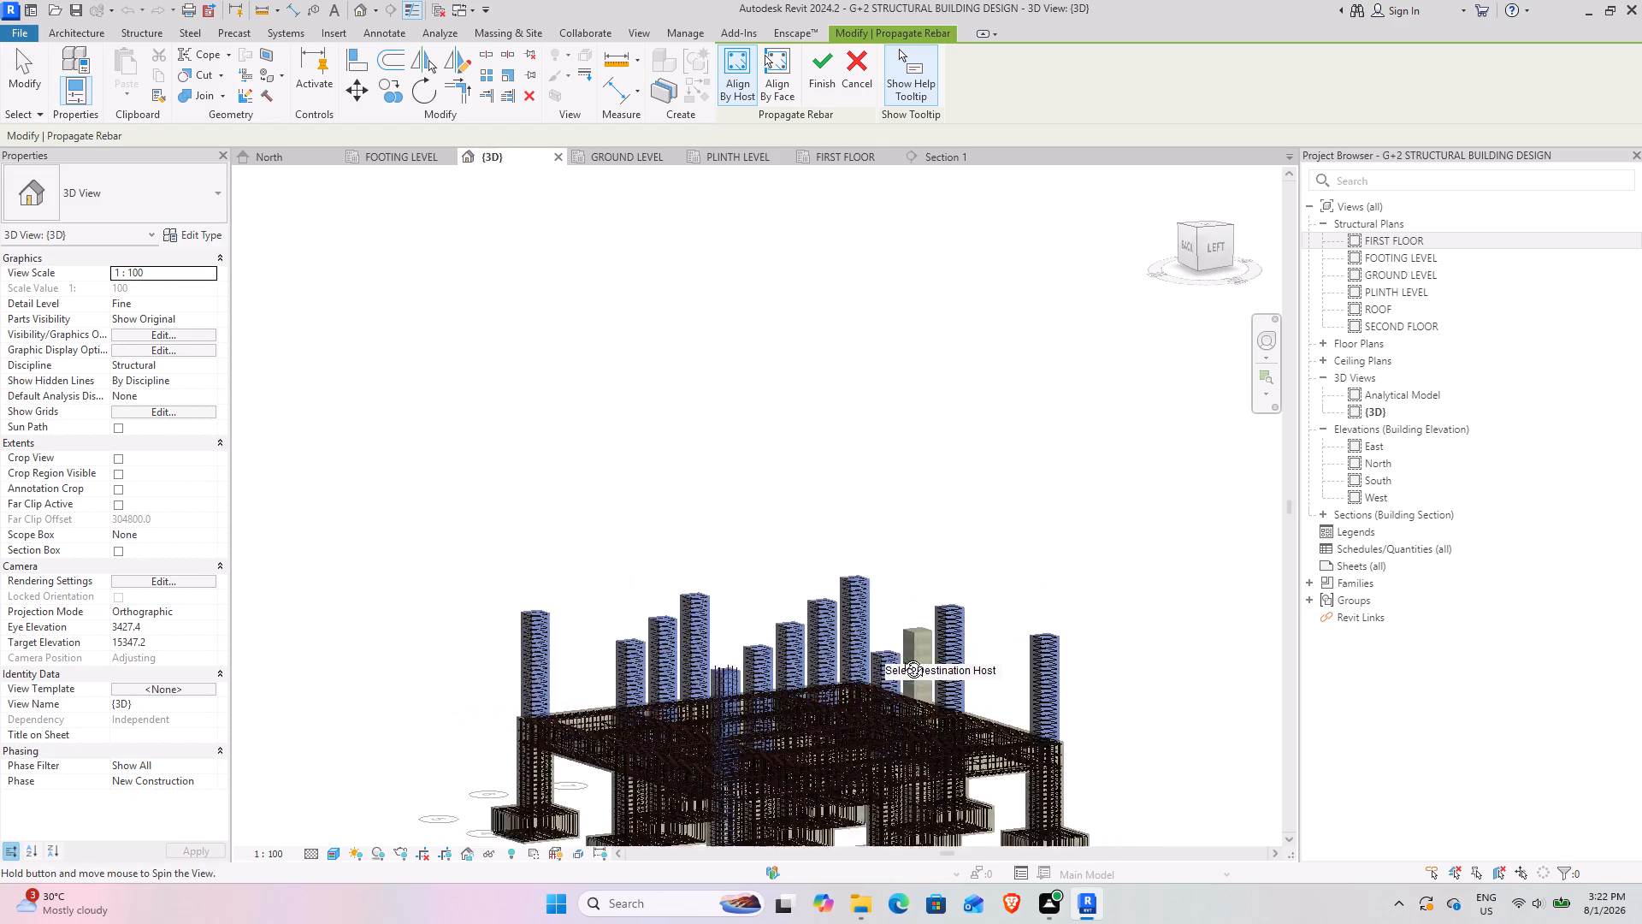
{"action": "middle_click_drag", "start_coordinate": [901, 656], "coordinate": [889, 665], "text": "shift"}
{"action": "left_click", "coordinate": [960, 624]}
{"action": "scroll", "coordinate": [837, 680], "scroll_direction": "down", "scroll_amount": 2}
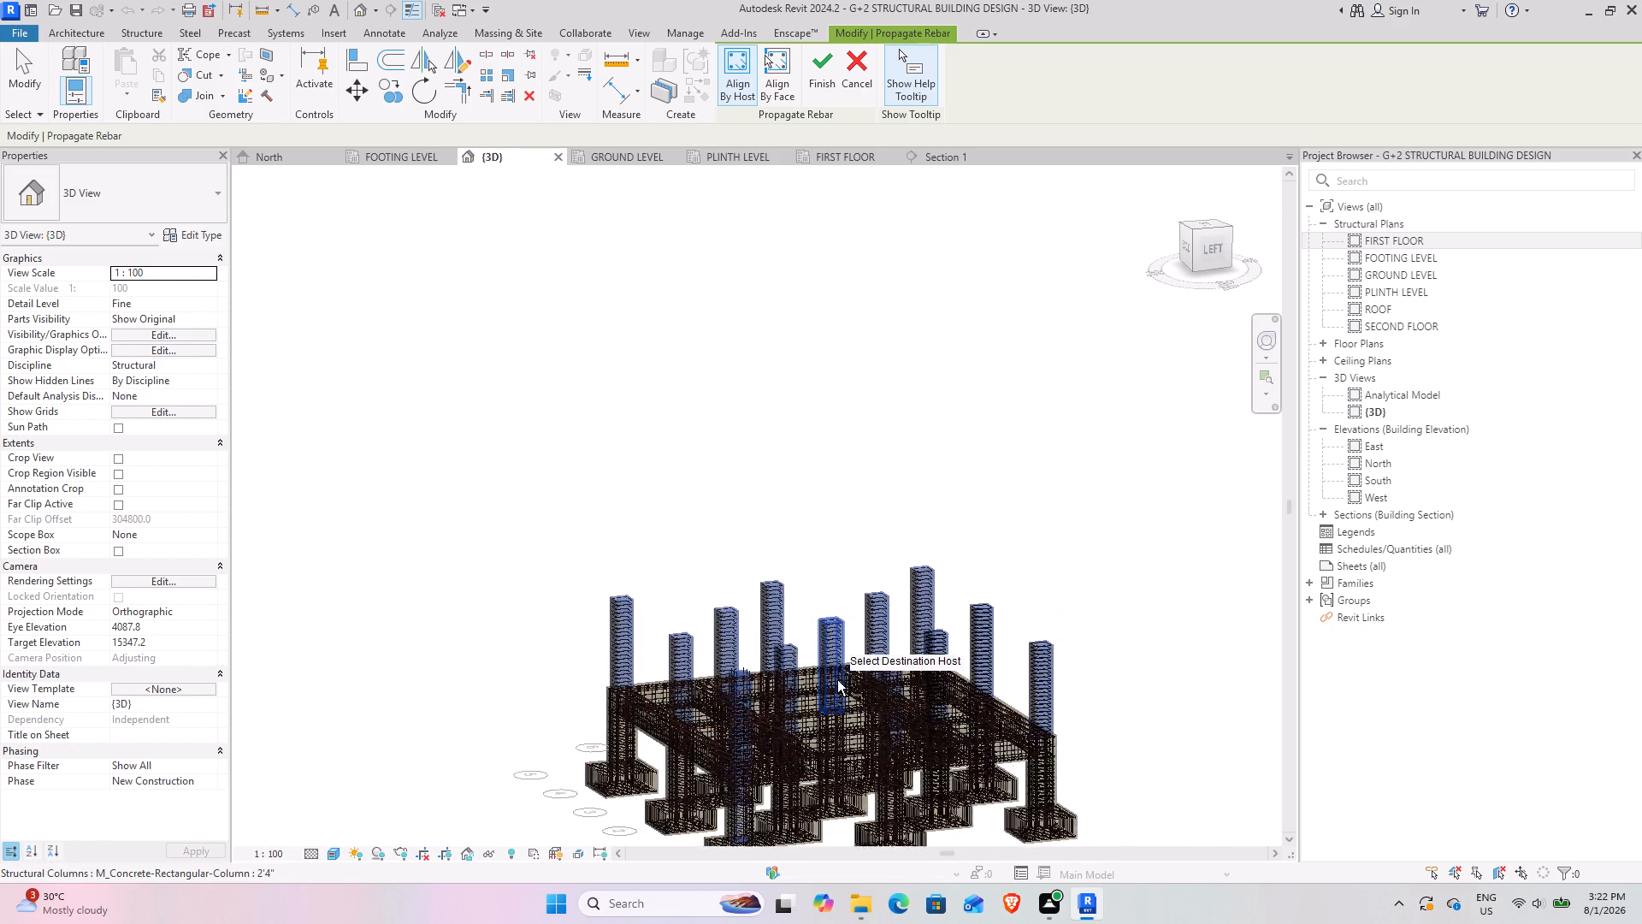
{"action": "middle_click_drag", "start_coordinate": [809, 687], "coordinate": [1024, 571], "text": "shift"}
{"action": "middle_click_drag", "start_coordinate": [746, 671], "coordinate": [759, 778], "text": "shift"}
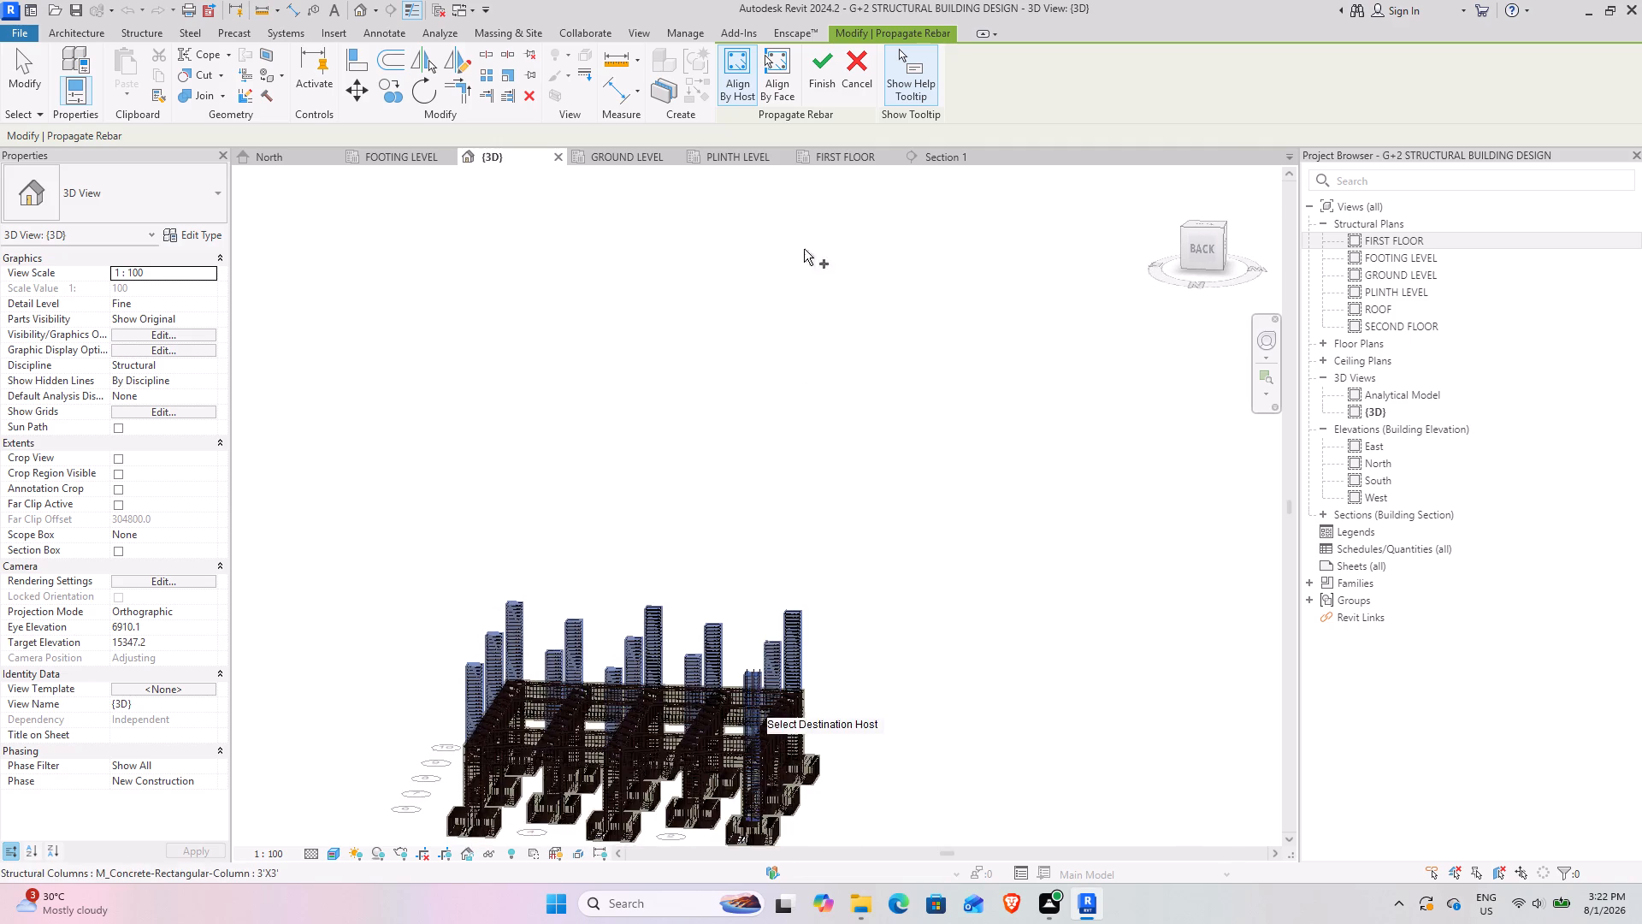
{"action": "left_click", "coordinate": [832, 85]}
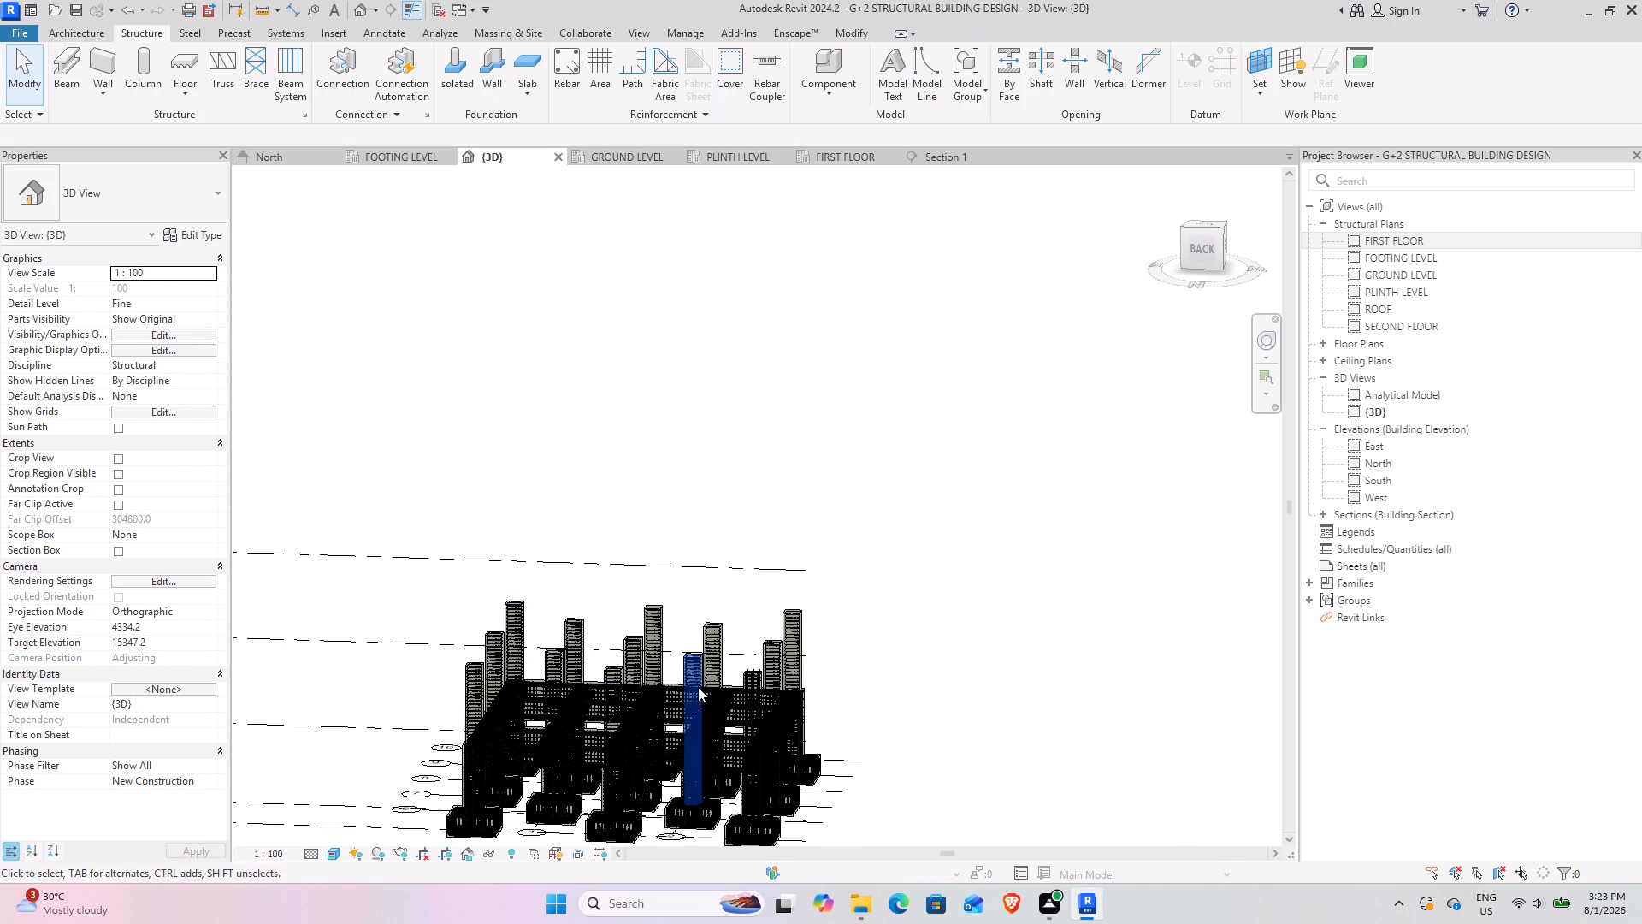
Switch to the FIRST FLOOR structural plan.
{"action": "middle_click_drag", "start_coordinate": [762, 693], "coordinate": [739, 705], "text": "shift"}
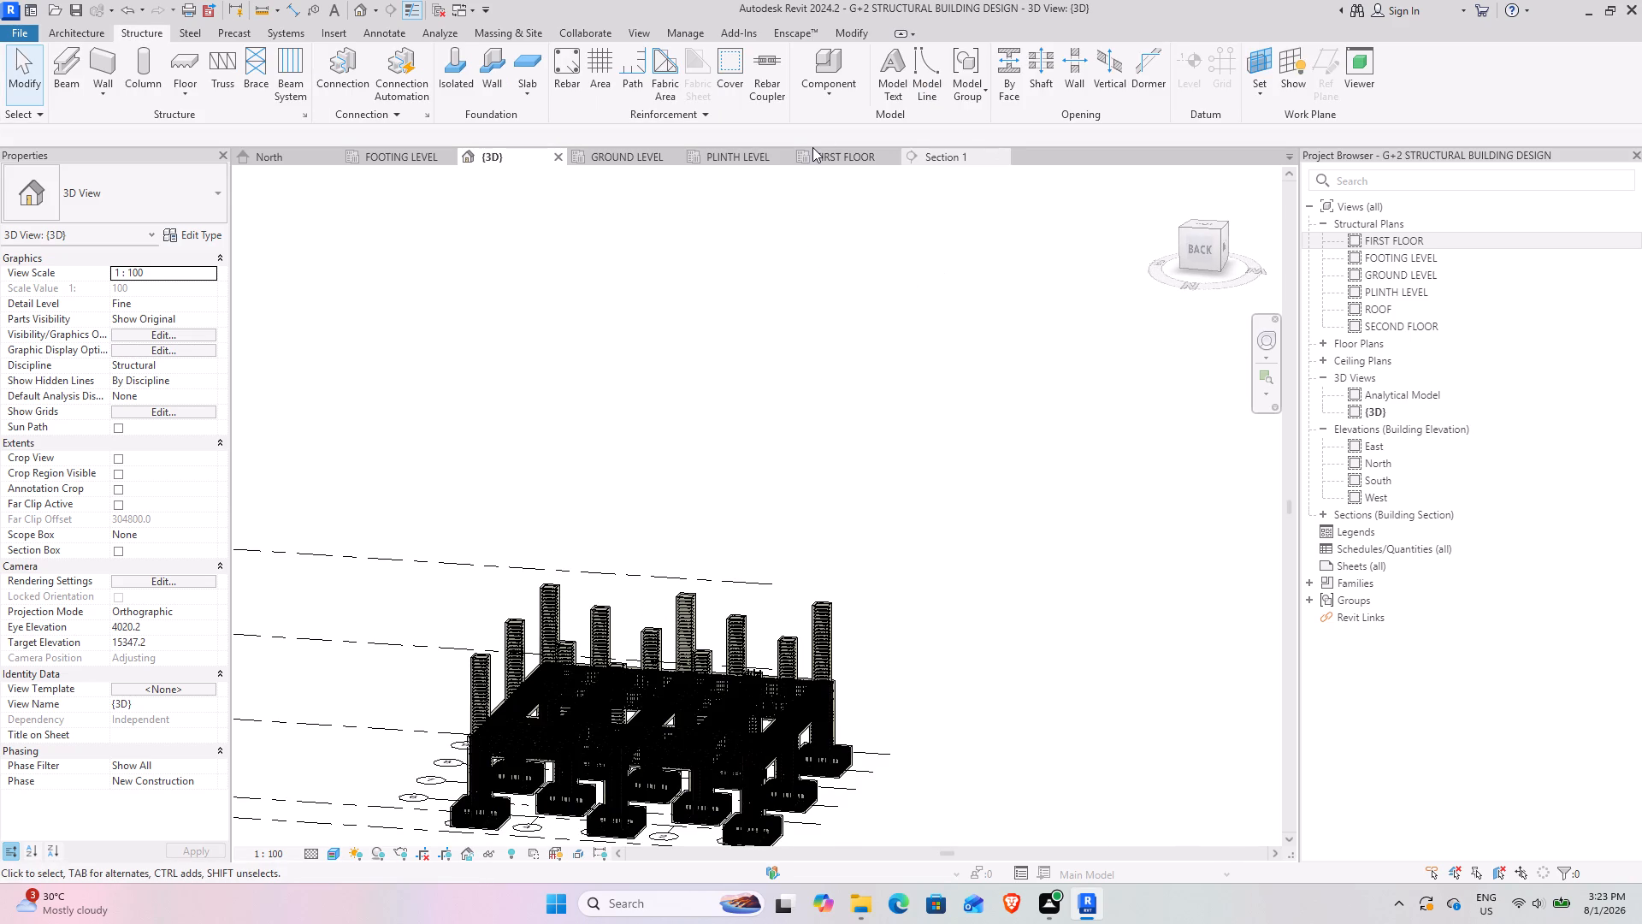
{"action": "left_click", "coordinate": [822, 157]}
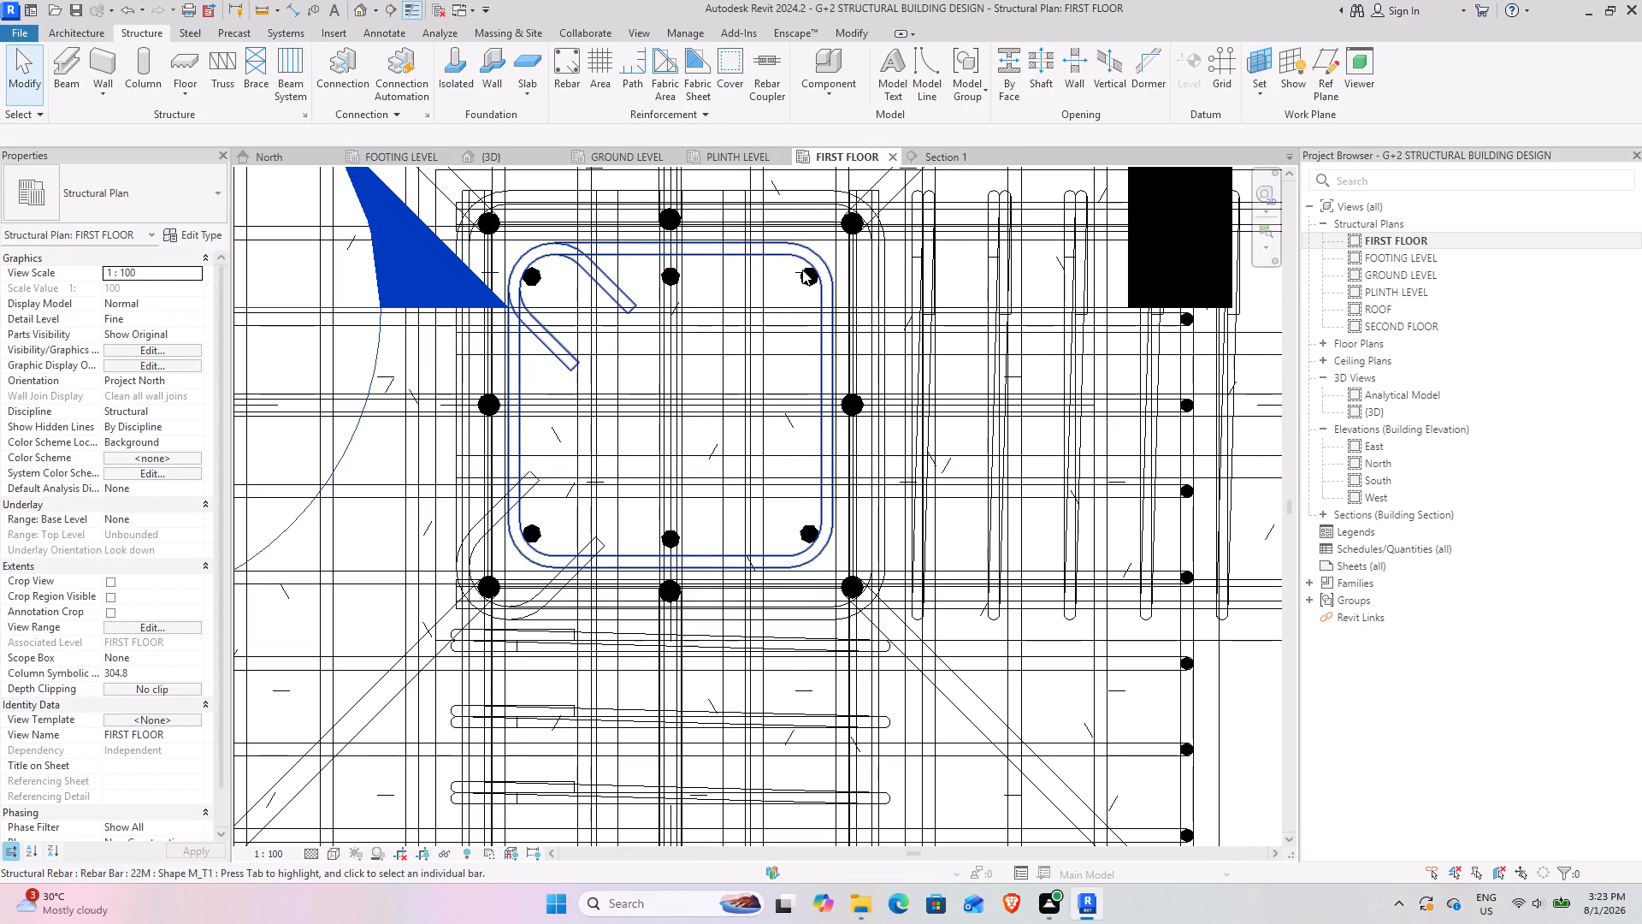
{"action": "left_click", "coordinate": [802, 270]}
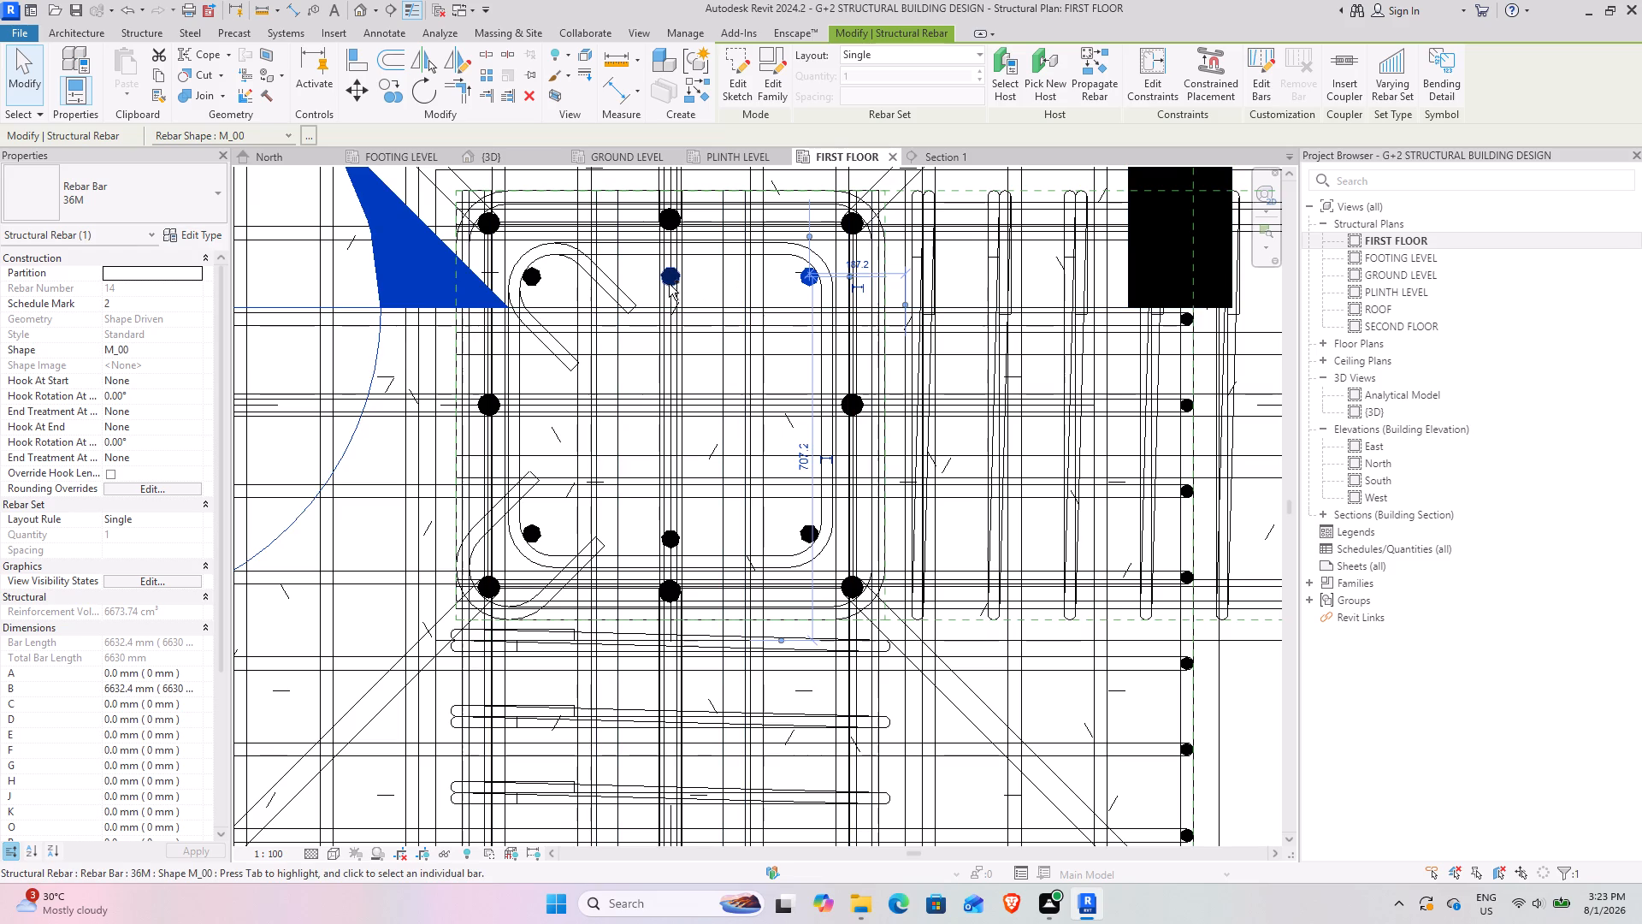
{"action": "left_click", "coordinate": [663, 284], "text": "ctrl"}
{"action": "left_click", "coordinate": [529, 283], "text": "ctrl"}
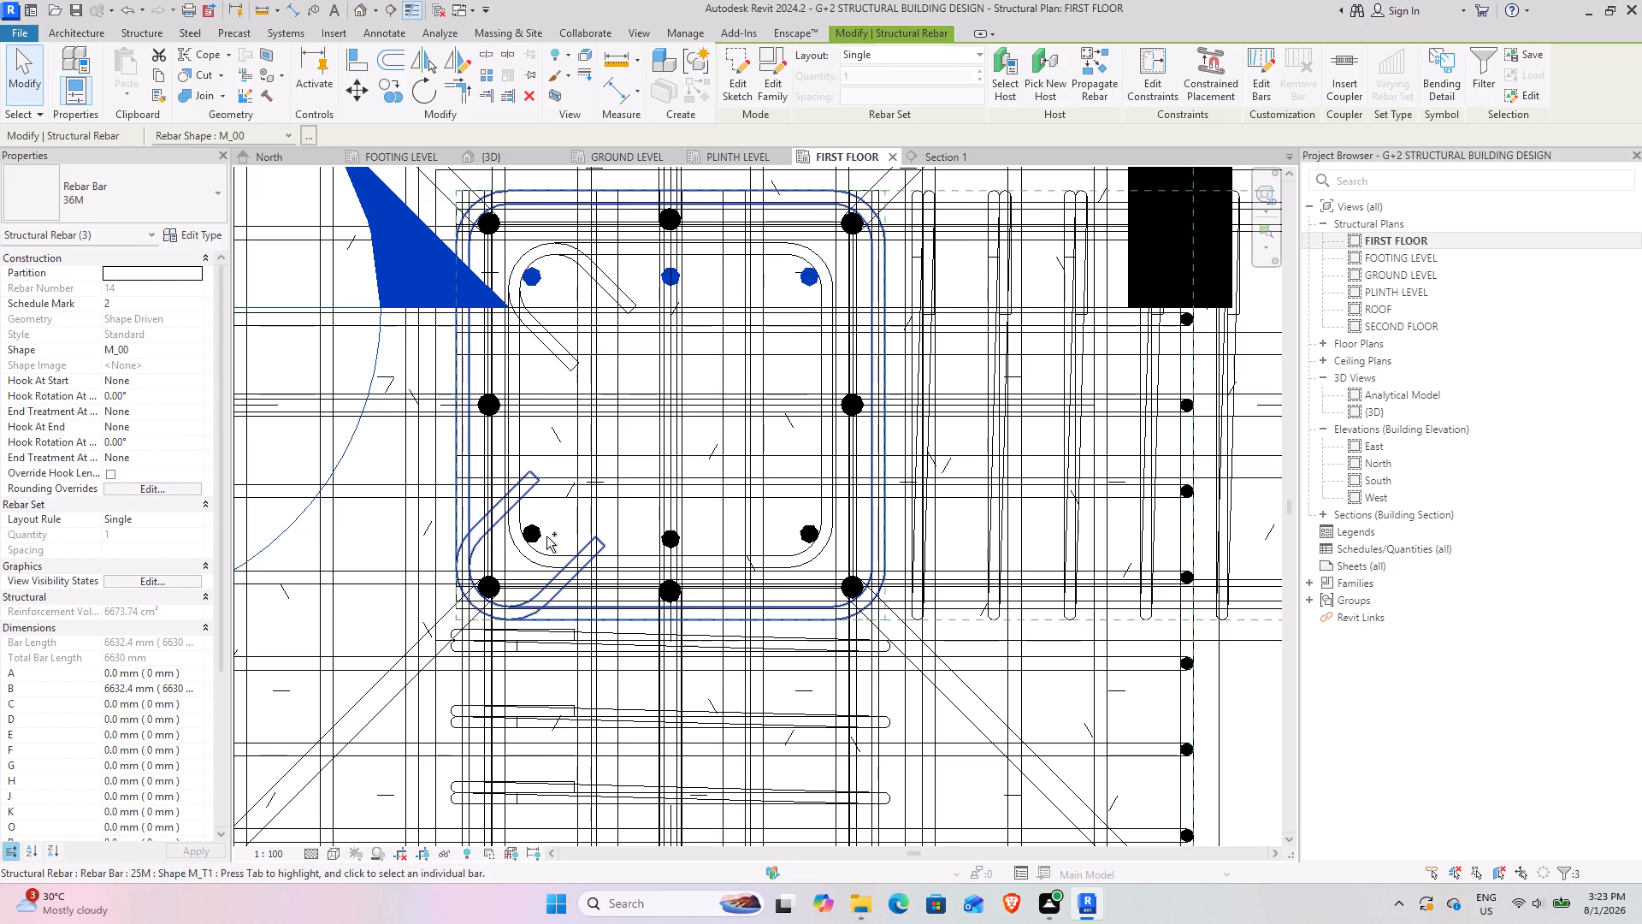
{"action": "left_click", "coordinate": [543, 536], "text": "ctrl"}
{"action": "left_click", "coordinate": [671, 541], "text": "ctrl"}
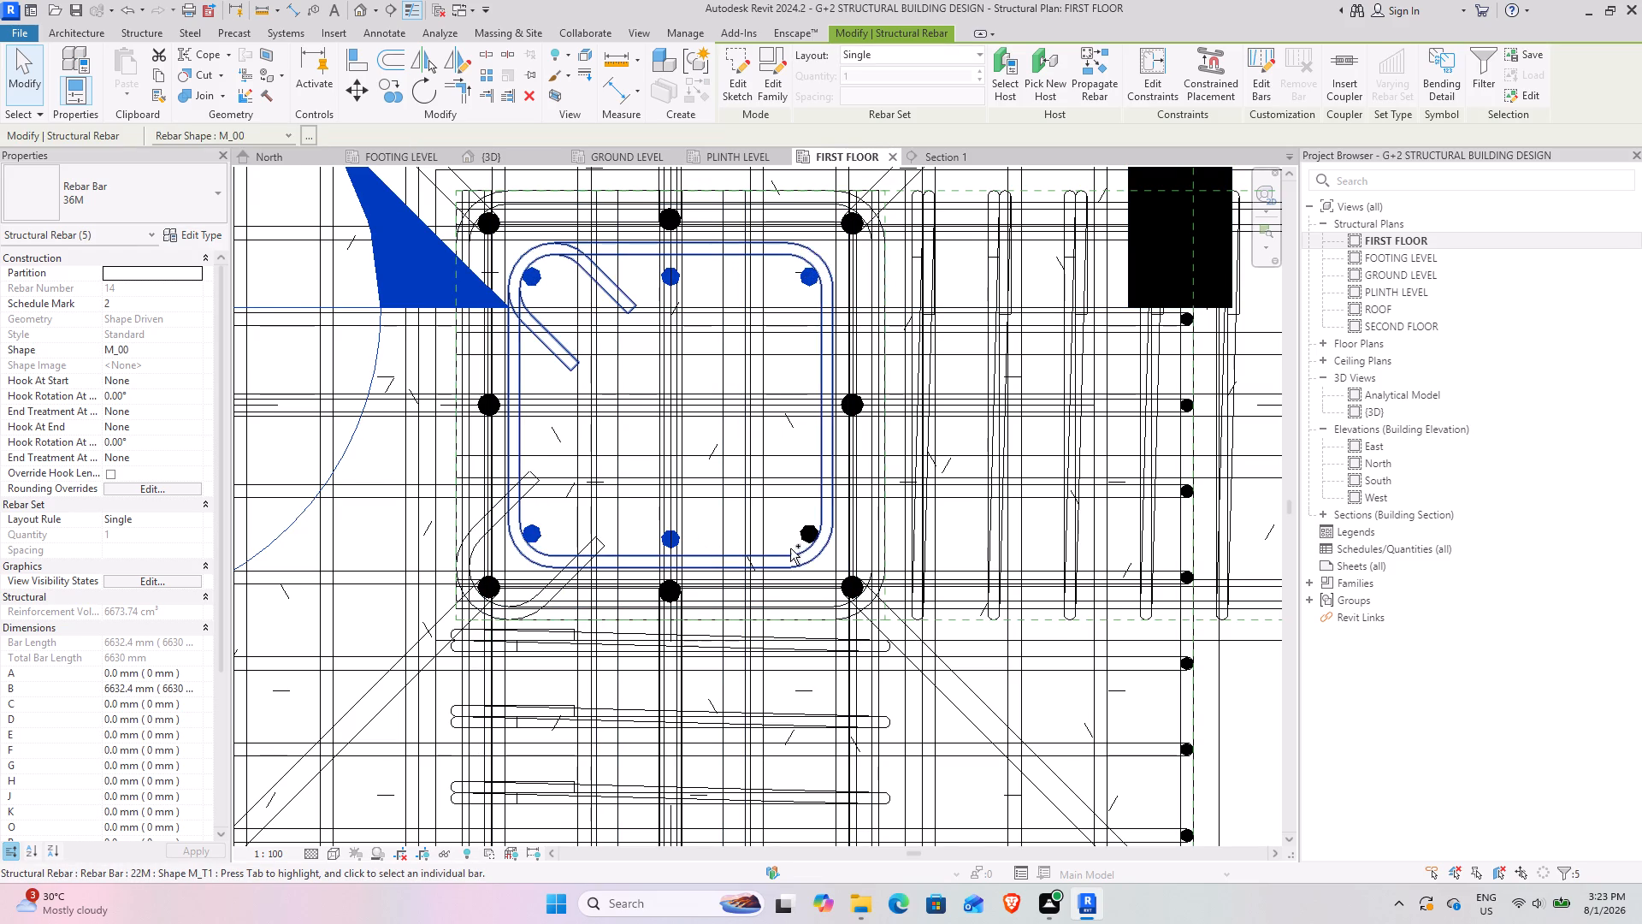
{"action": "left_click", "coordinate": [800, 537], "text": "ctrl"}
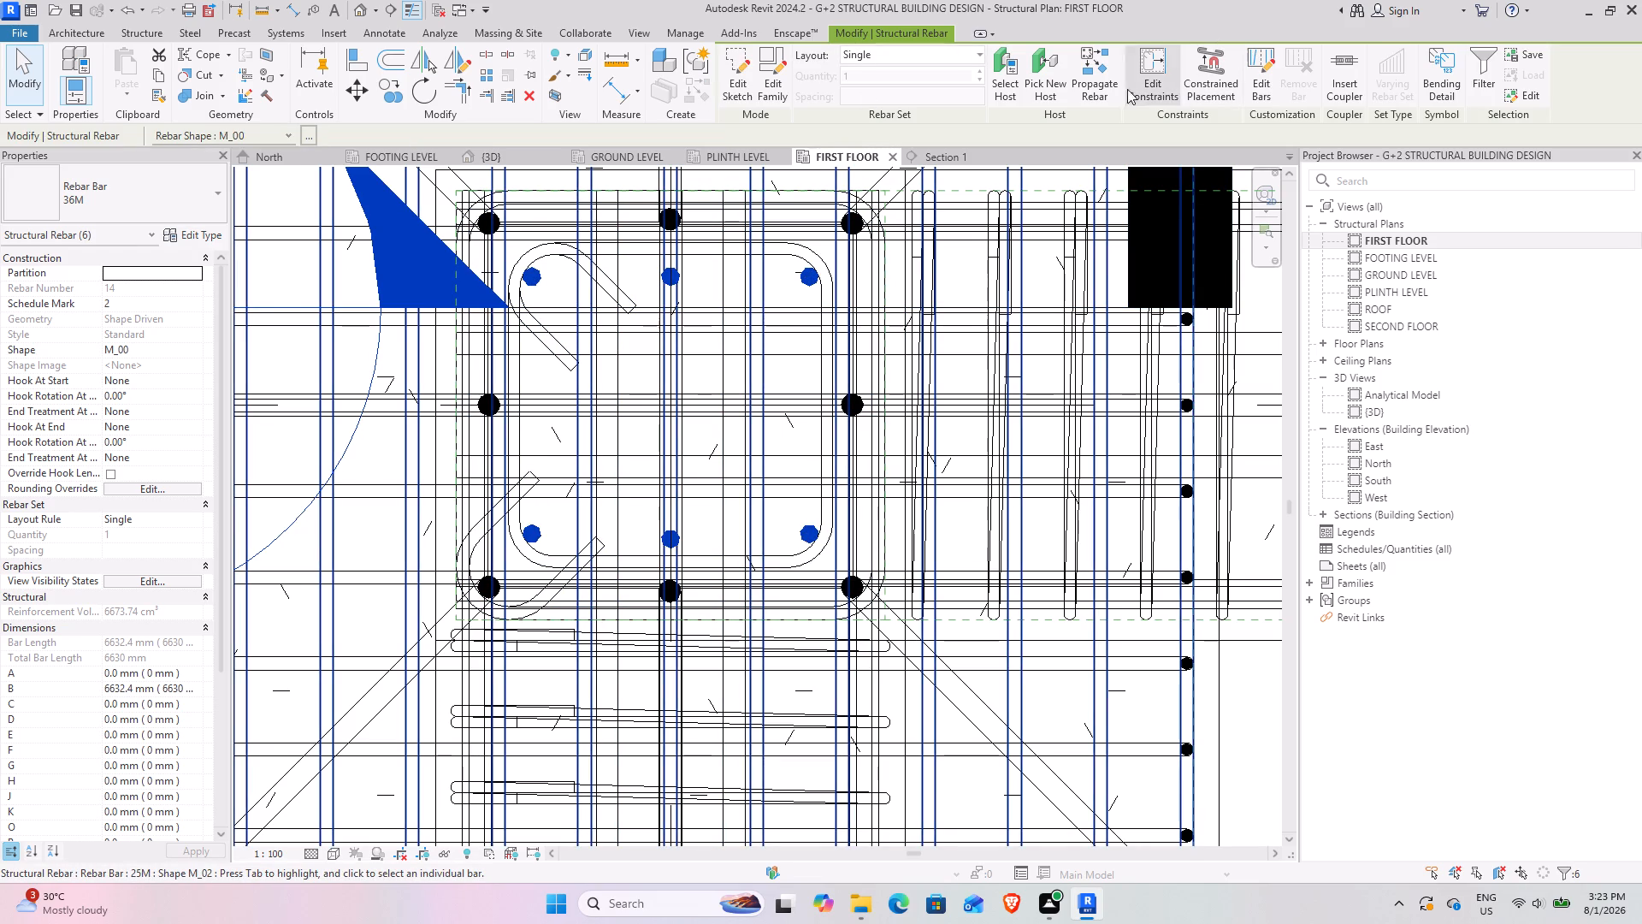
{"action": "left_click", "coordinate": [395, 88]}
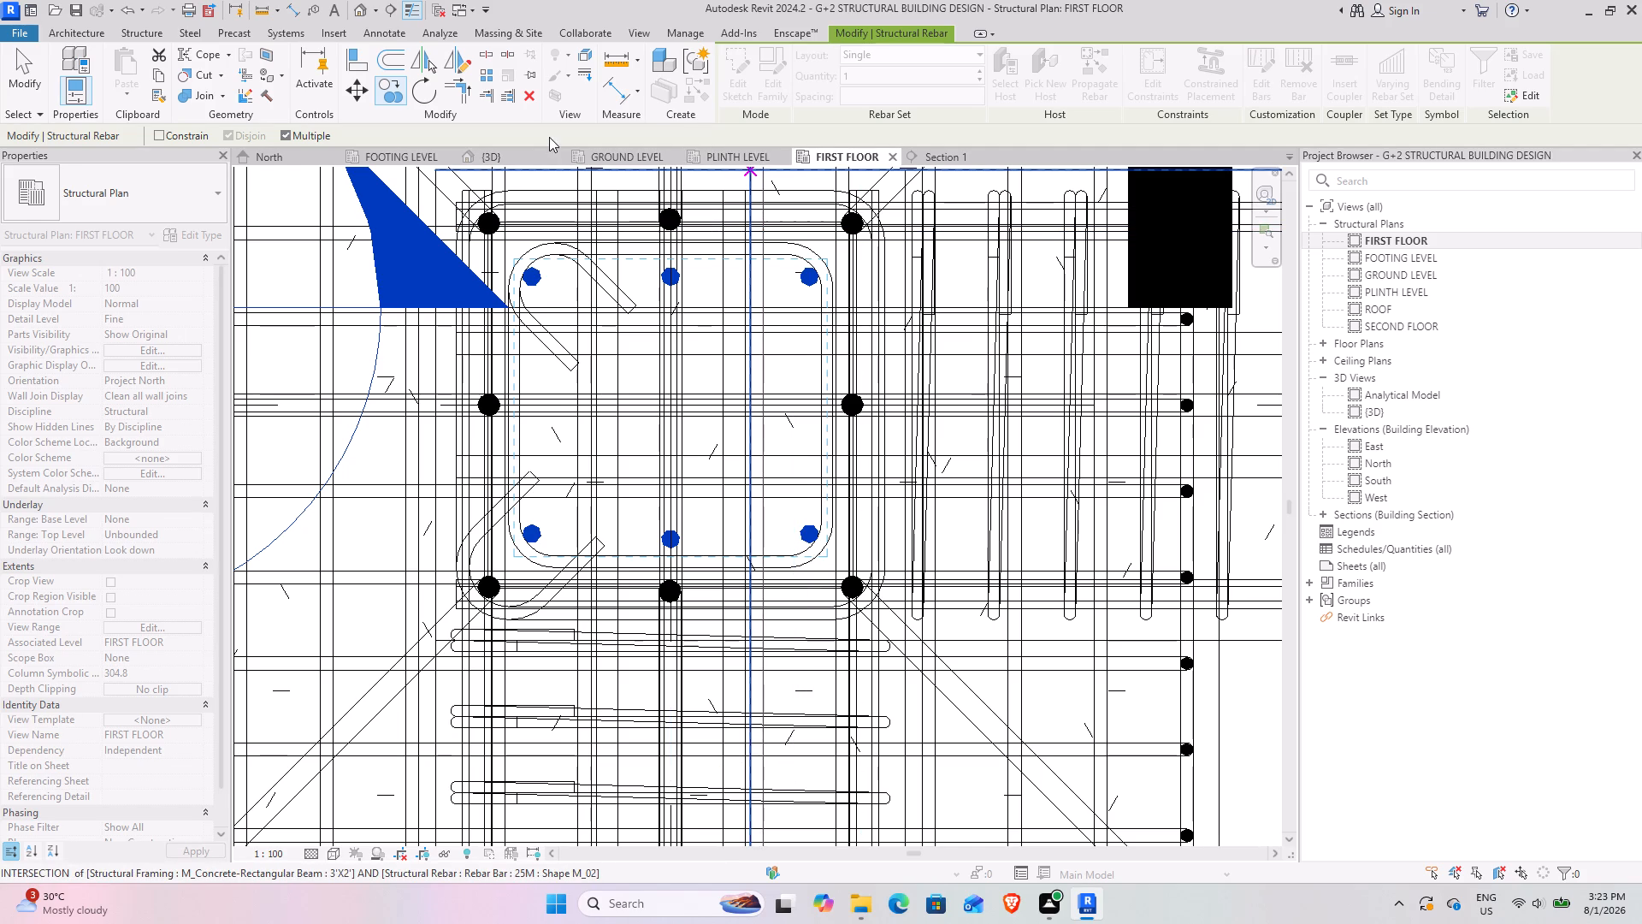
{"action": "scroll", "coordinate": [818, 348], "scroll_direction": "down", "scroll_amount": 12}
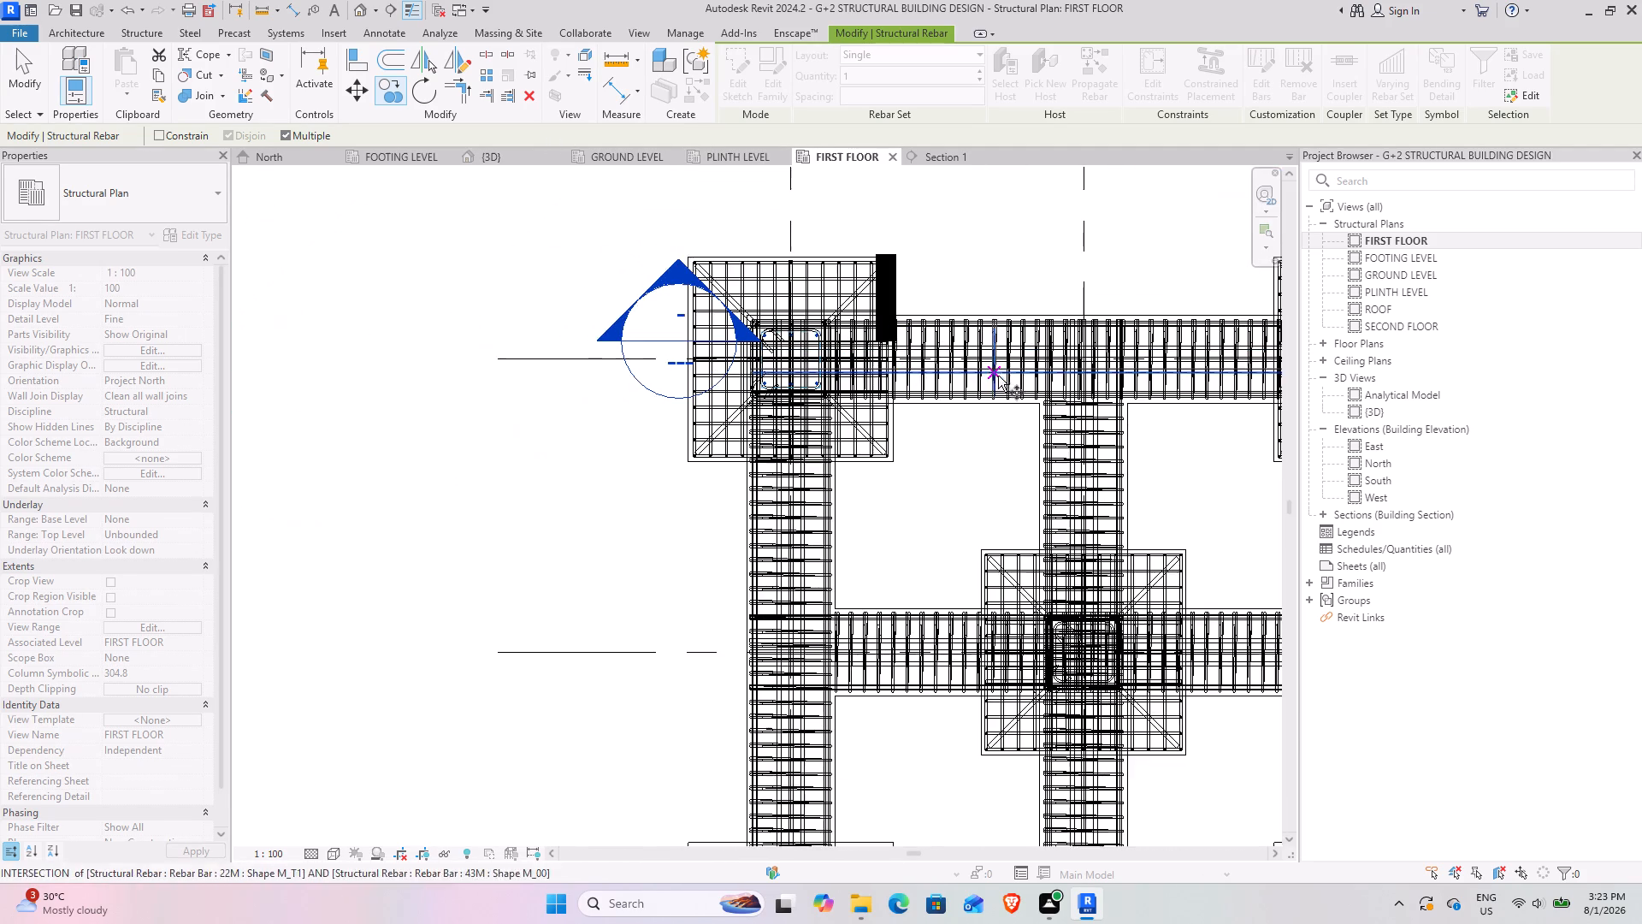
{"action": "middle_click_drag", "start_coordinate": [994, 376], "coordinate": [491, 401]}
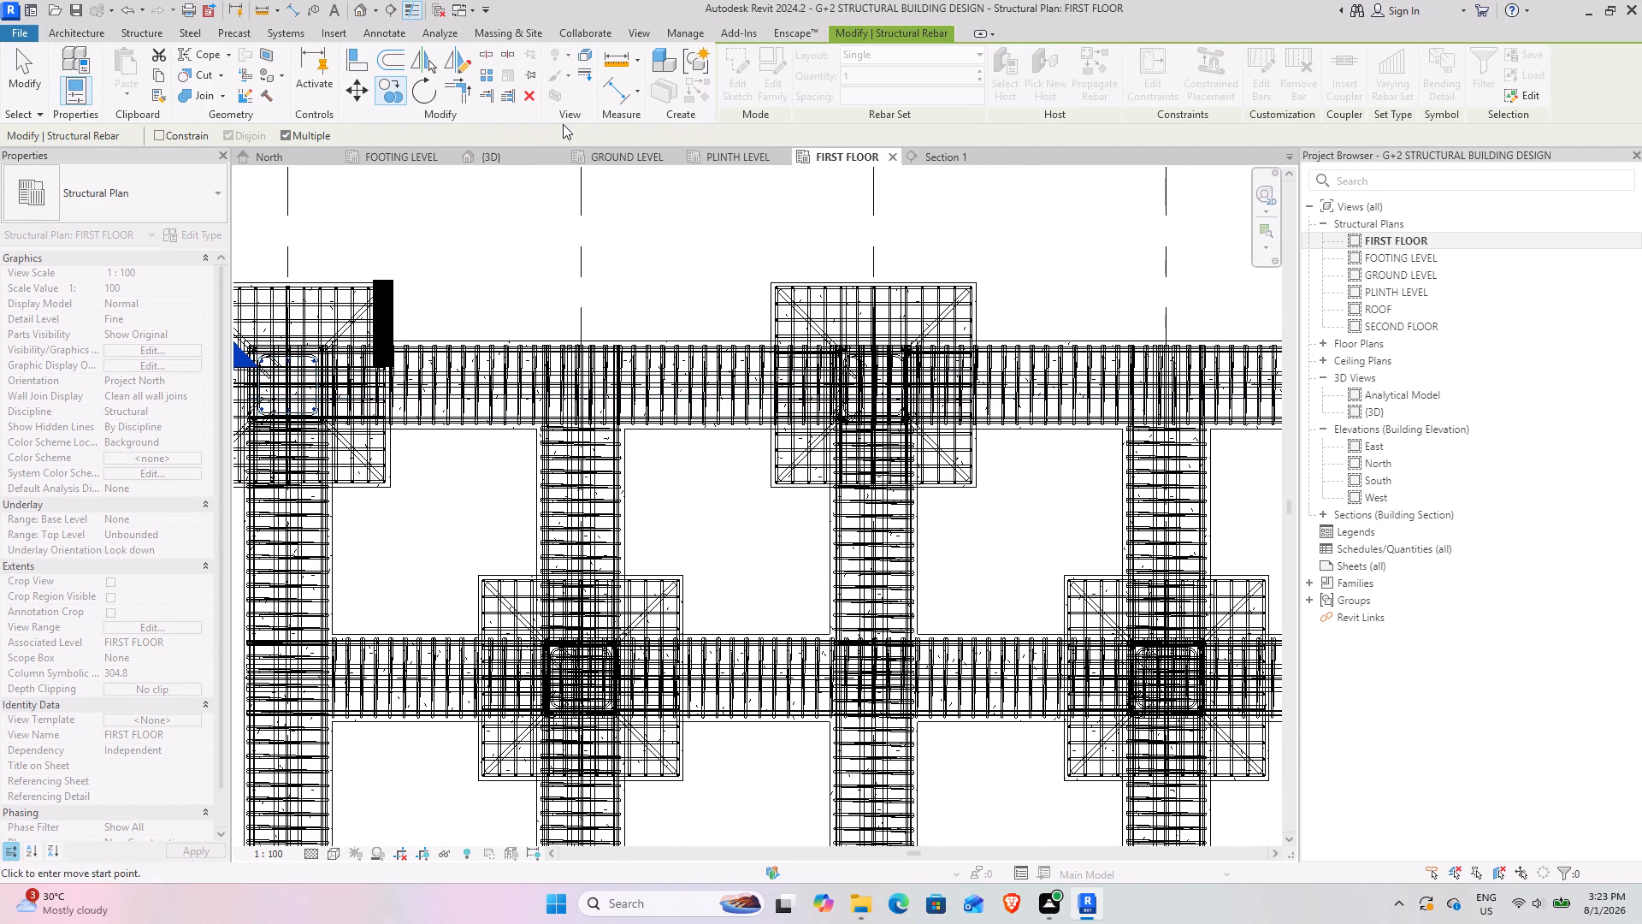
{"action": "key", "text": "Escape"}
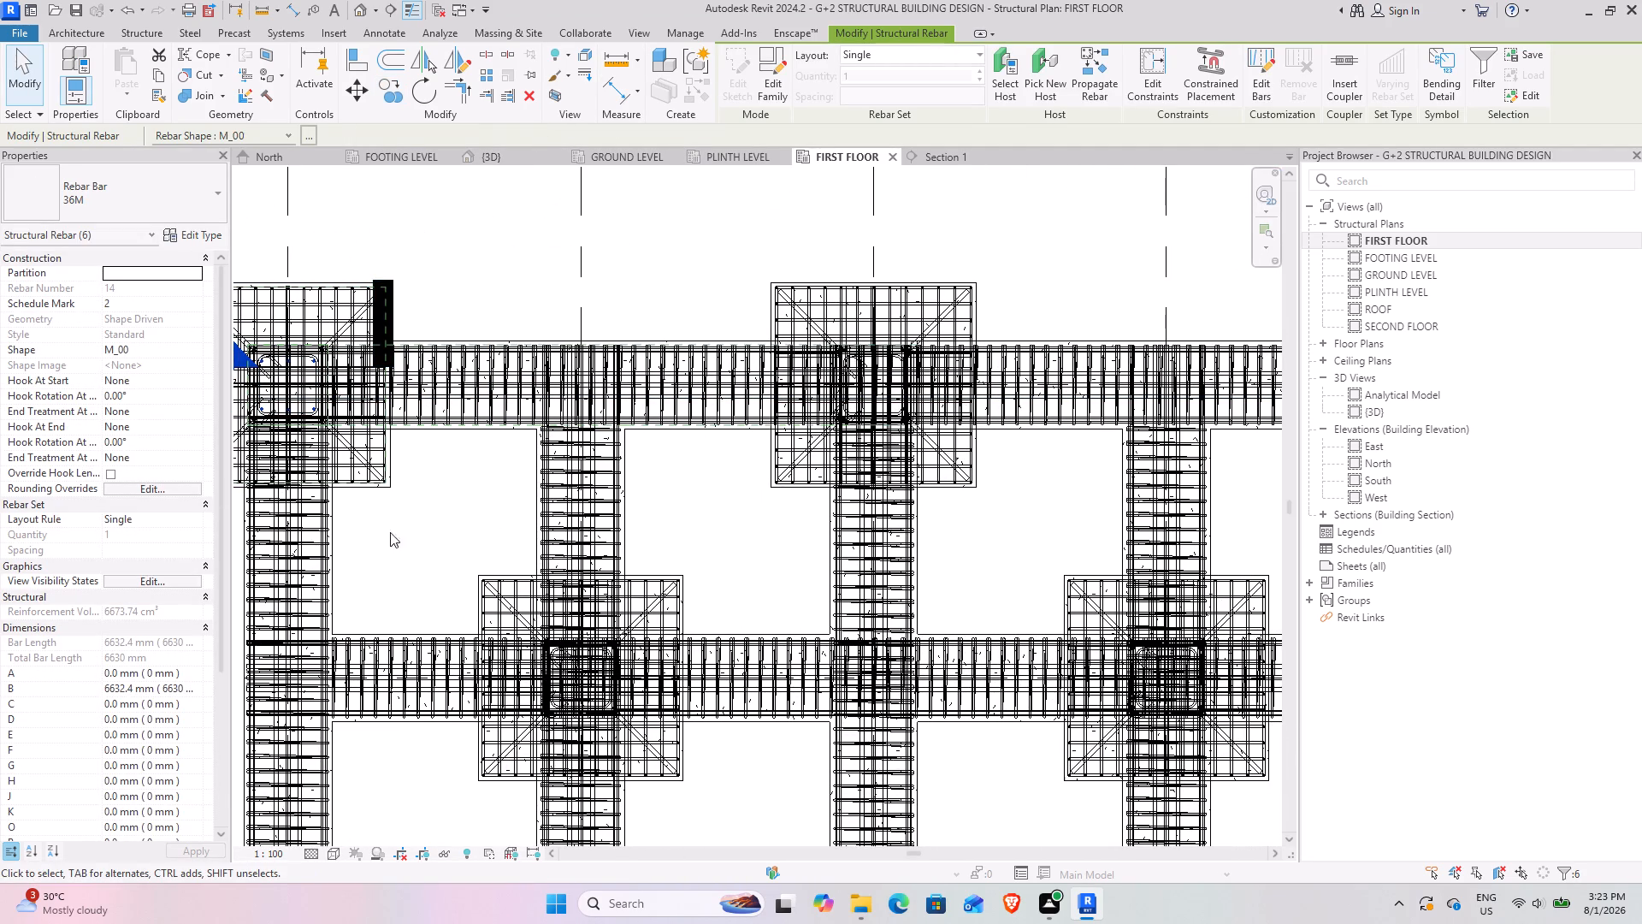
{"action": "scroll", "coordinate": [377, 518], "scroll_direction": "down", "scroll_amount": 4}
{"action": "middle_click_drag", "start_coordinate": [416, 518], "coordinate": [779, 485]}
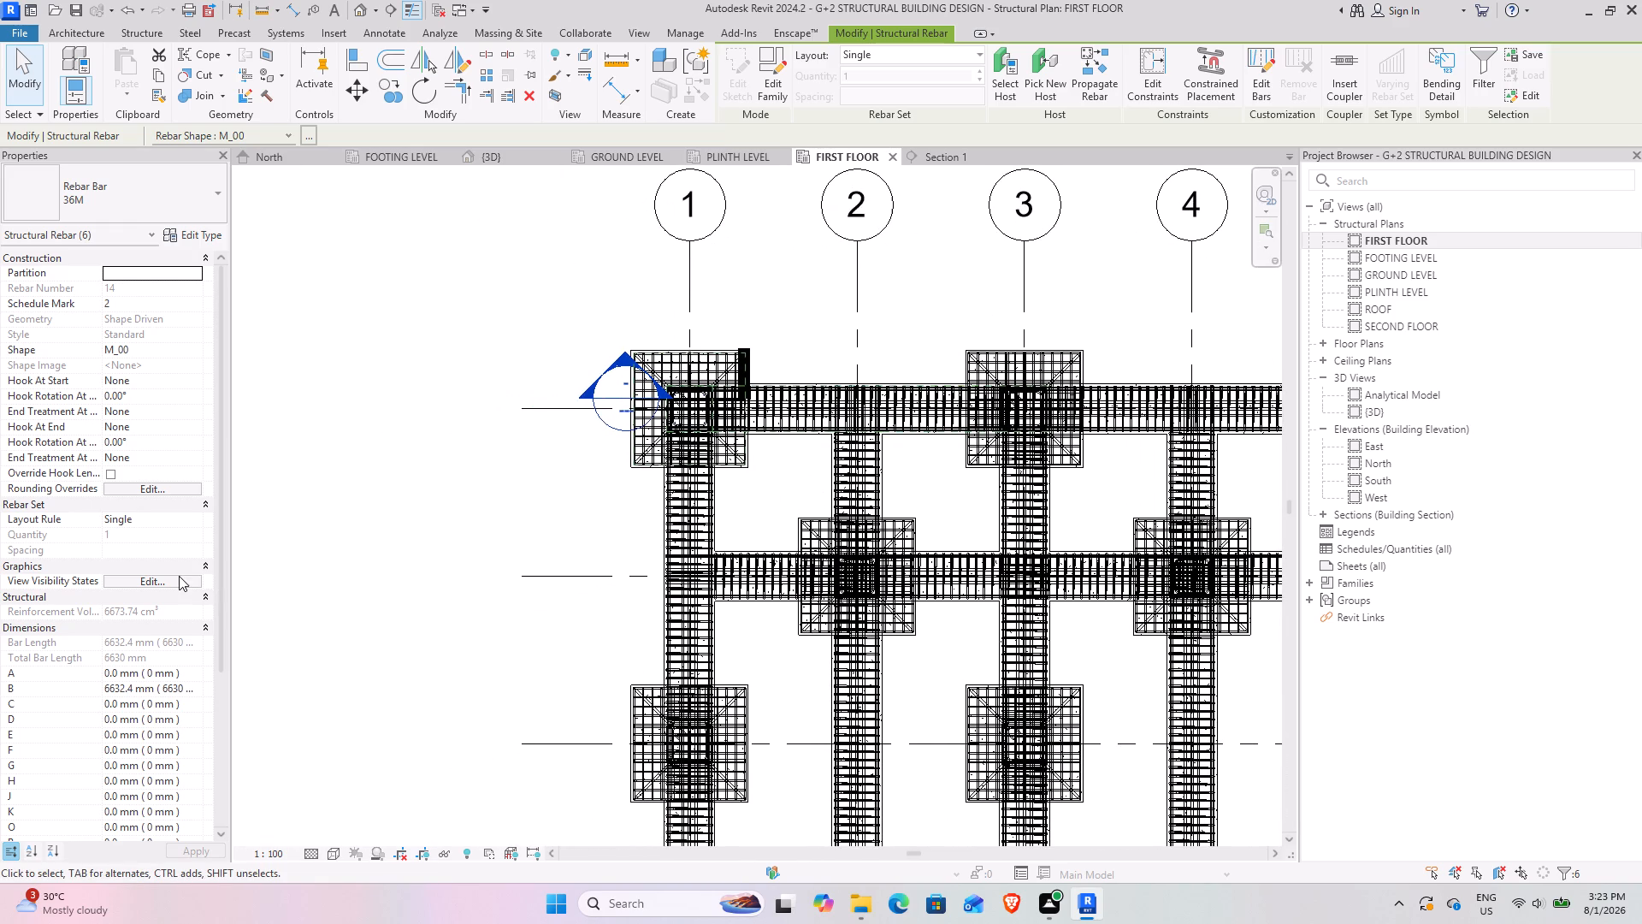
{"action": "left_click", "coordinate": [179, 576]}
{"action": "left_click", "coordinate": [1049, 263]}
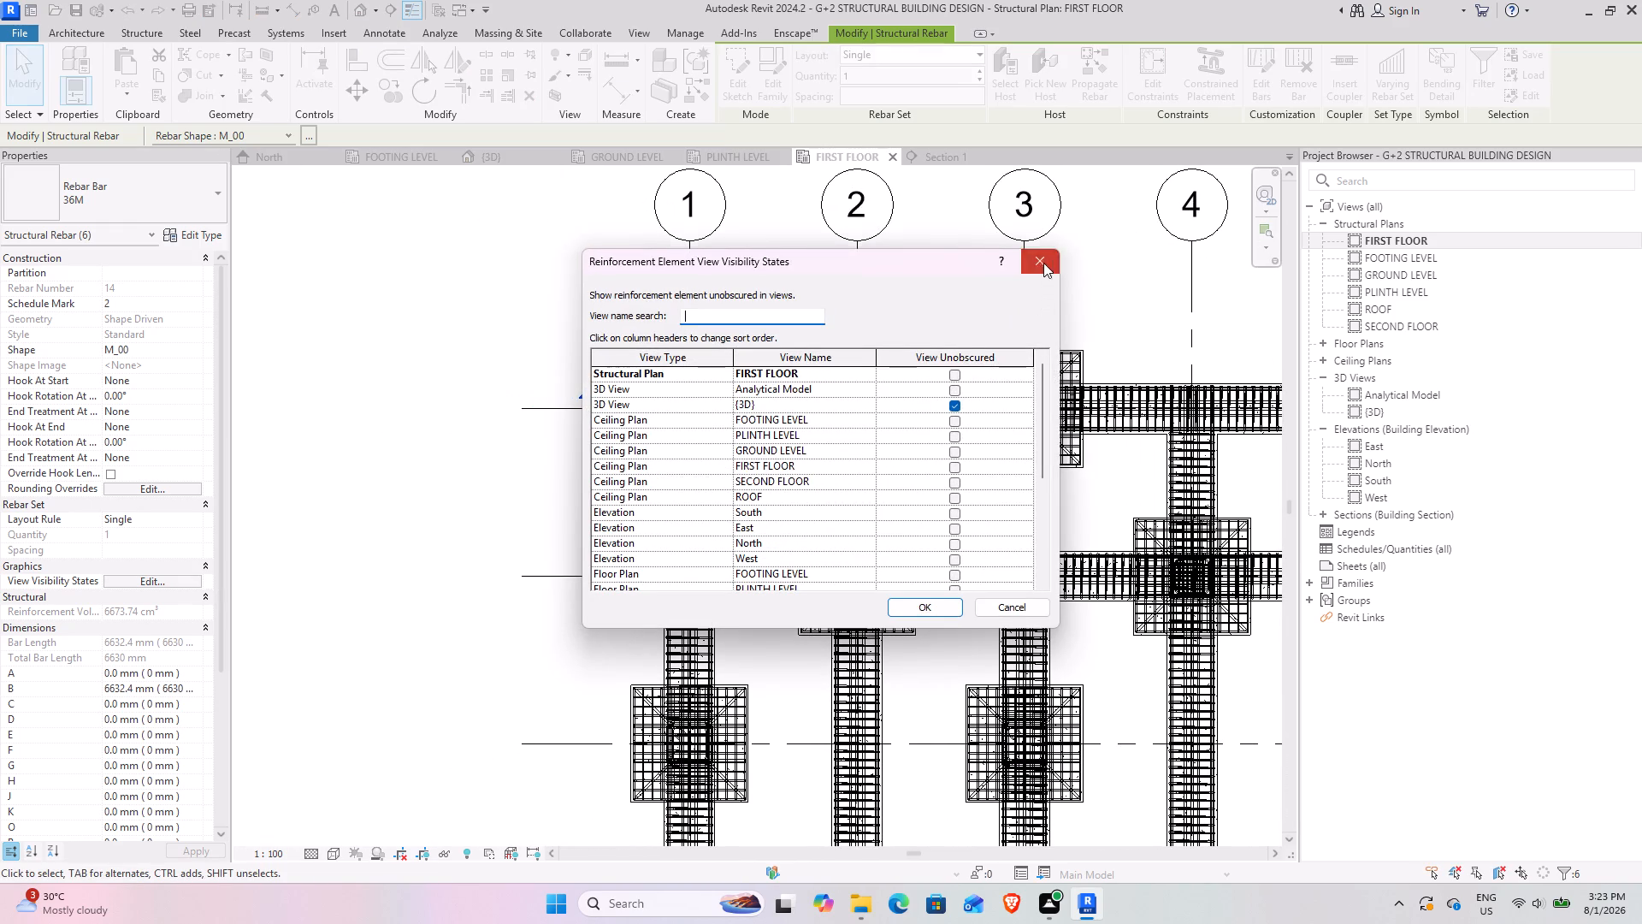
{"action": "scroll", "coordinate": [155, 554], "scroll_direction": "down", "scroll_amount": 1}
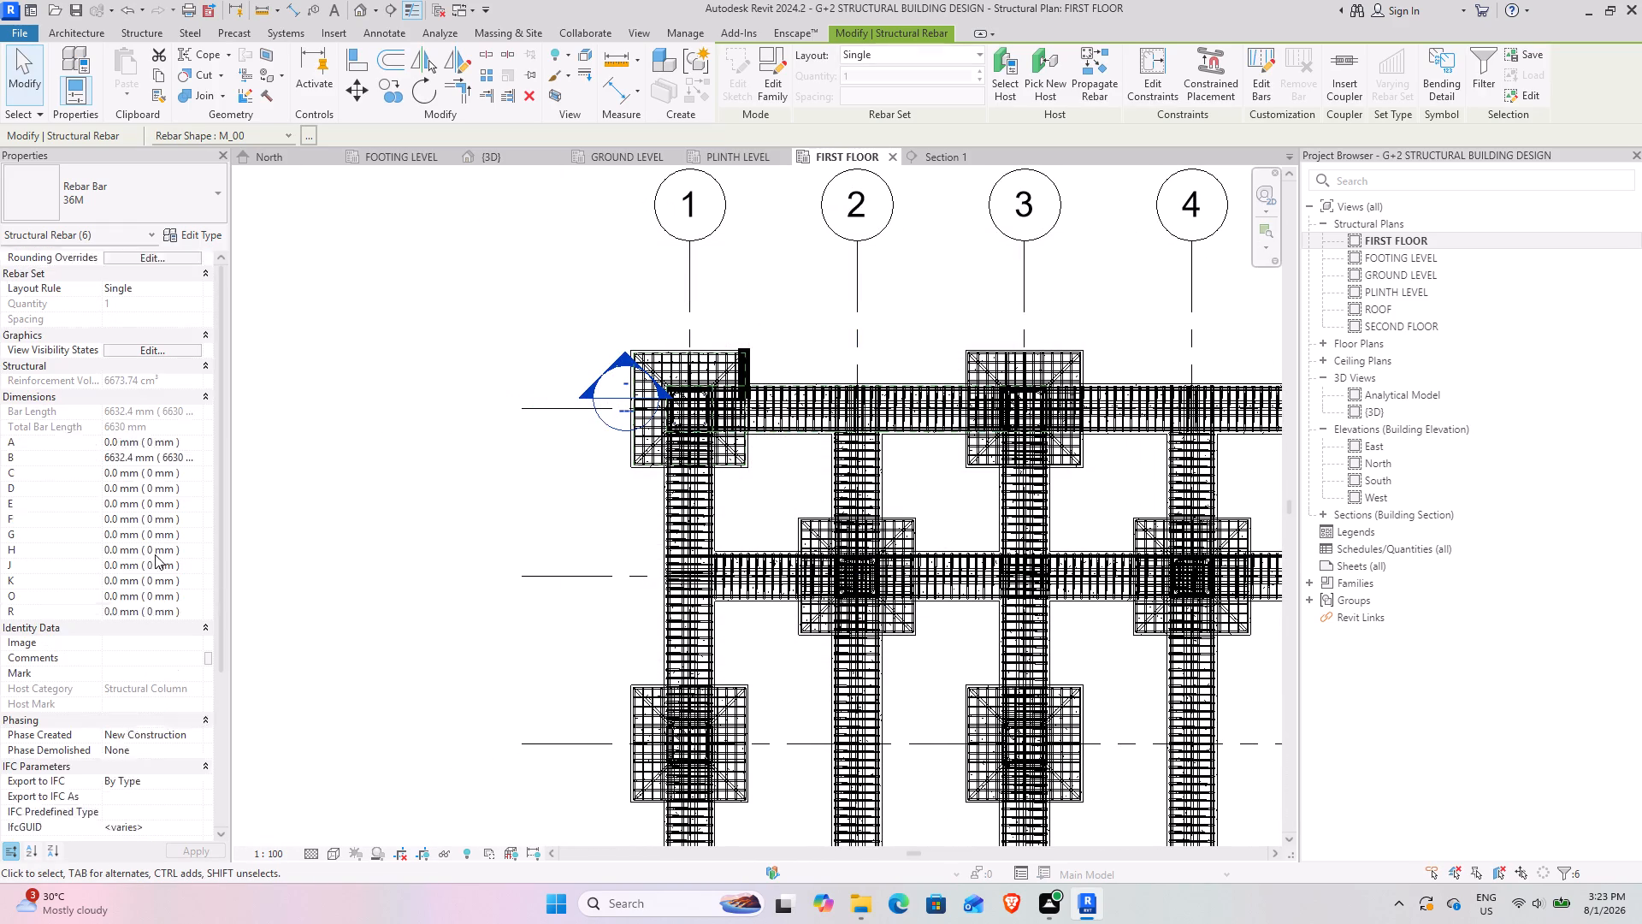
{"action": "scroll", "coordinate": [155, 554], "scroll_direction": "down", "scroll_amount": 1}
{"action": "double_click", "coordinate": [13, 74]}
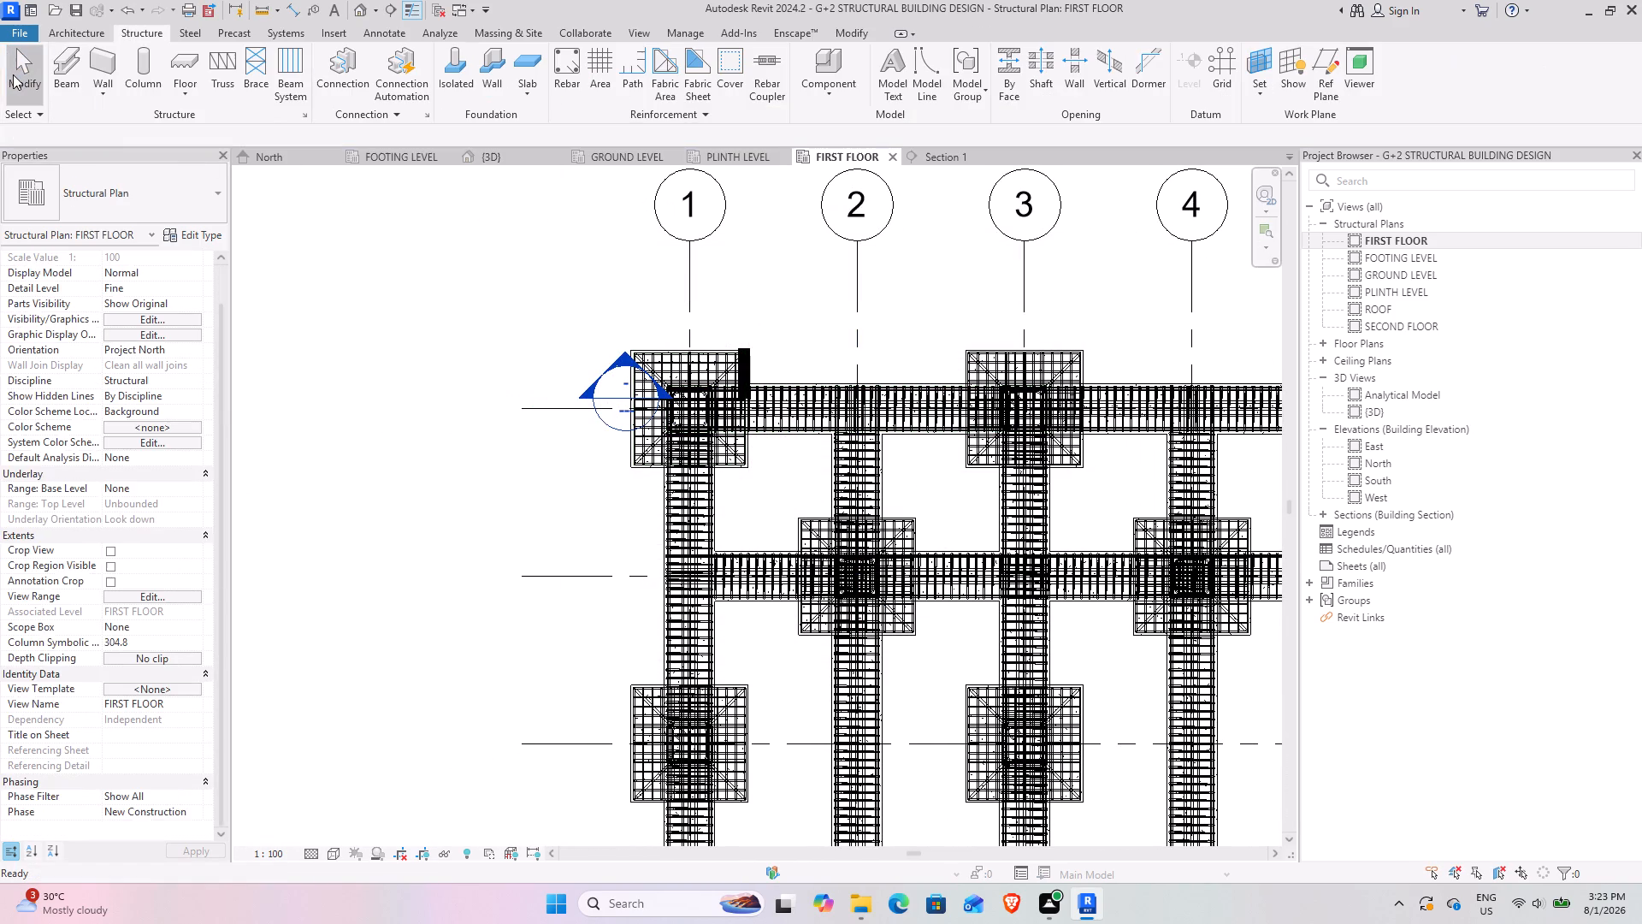
In the FIRST FLOOR plan's view range, set the bottom offset to -1200 and reduce the view depth offset.
{"action": "left_click", "coordinate": [166, 598]}
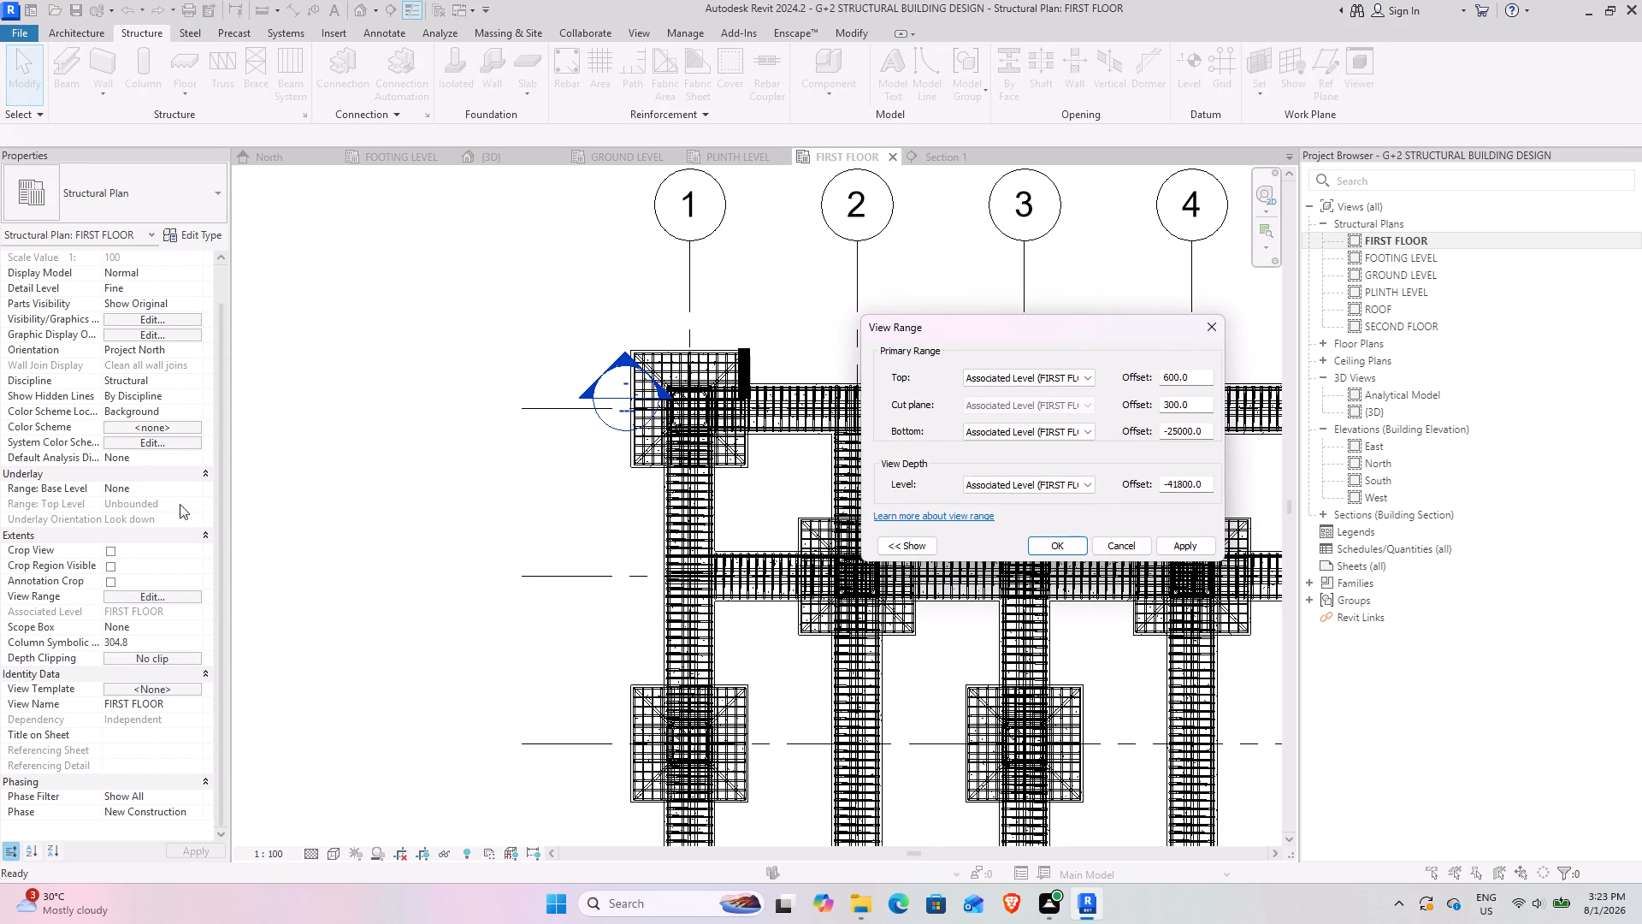
{"action": "left_click", "coordinate": [155, 595]}
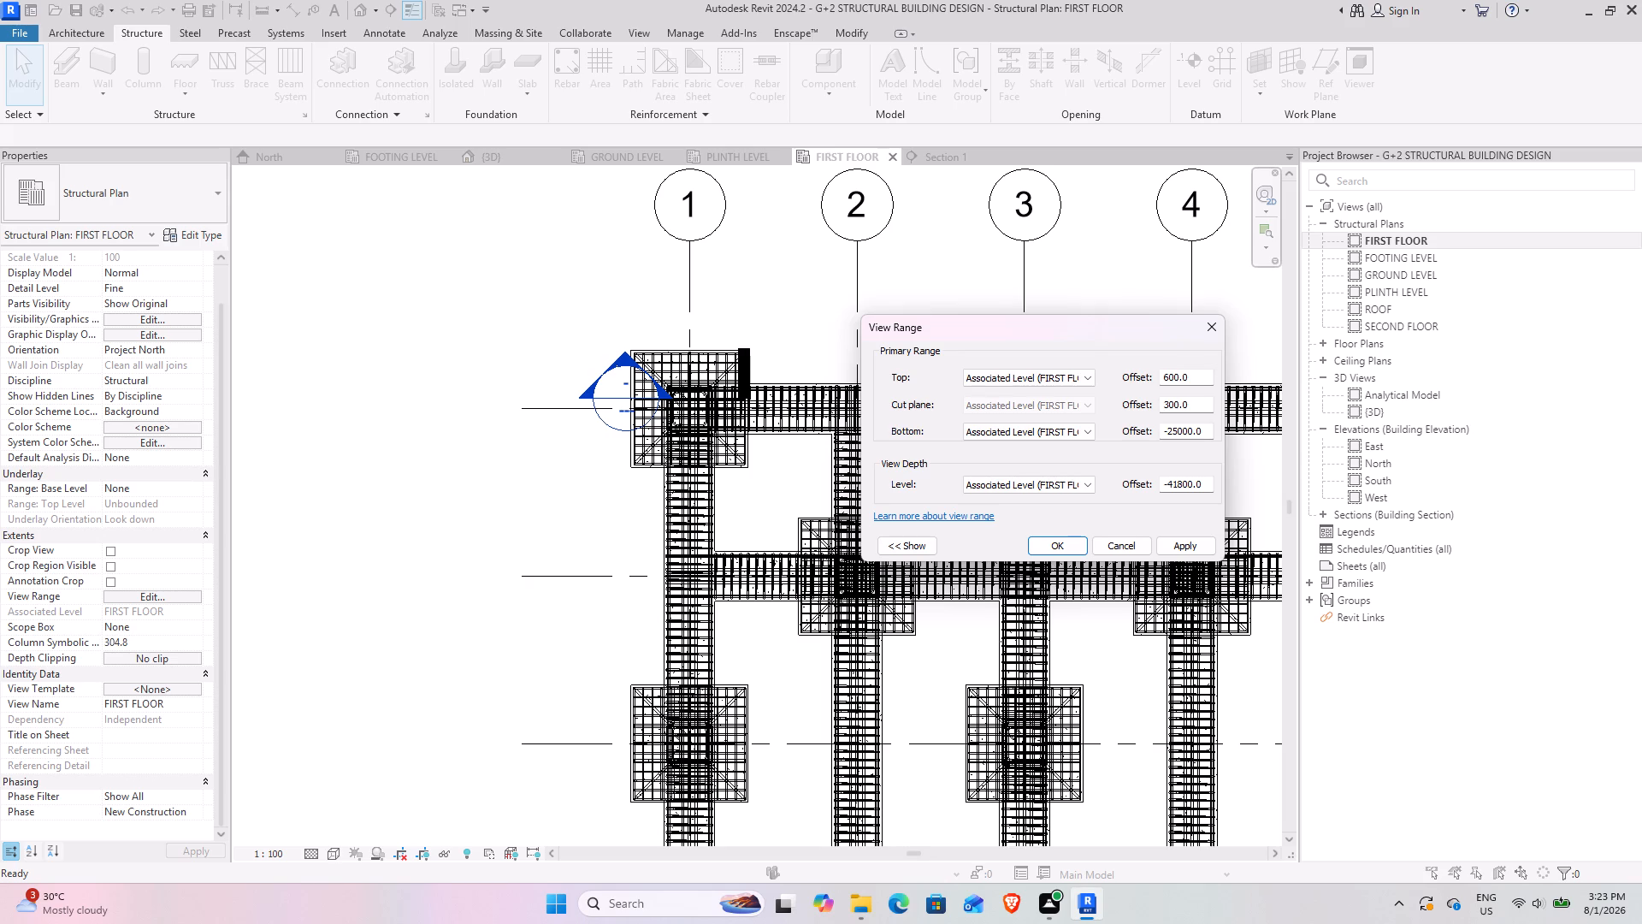
{"action": "left_click", "coordinate": [1180, 434]}
{"action": "key", "text": "BackSpace"}
{"action": "key", "text": "BackSpace"}
{"action": "key", "text": "BackSpace"}
{"action": "type", "text": "12"}
{"action": "left_click", "coordinate": [1196, 485]}
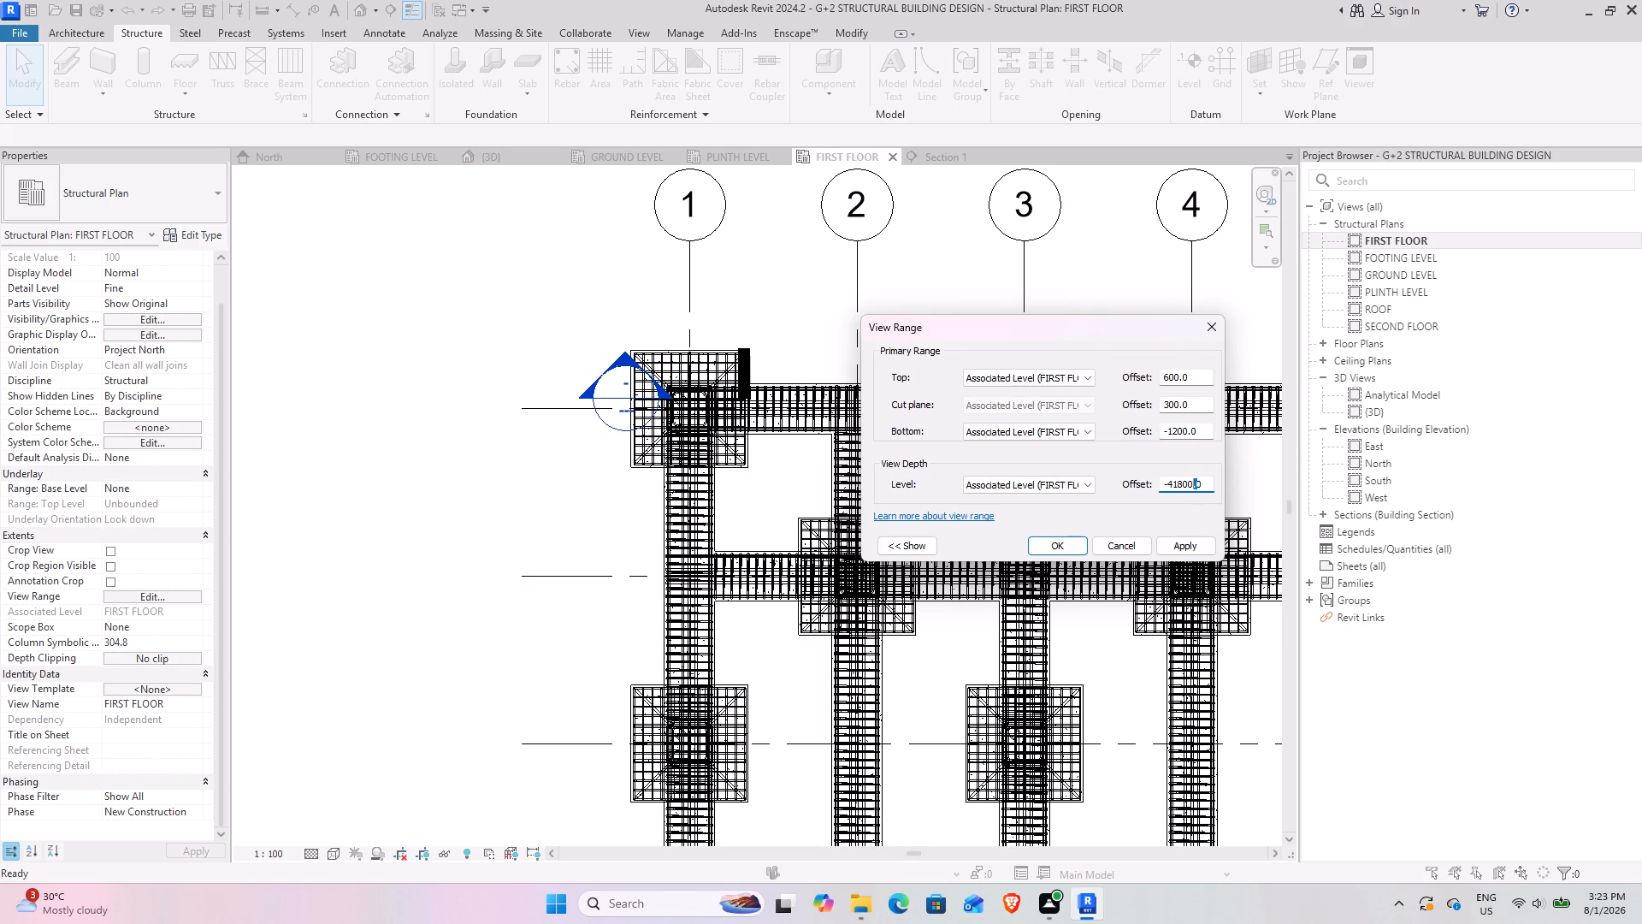
{"action": "left_click", "coordinate": [1183, 486]}
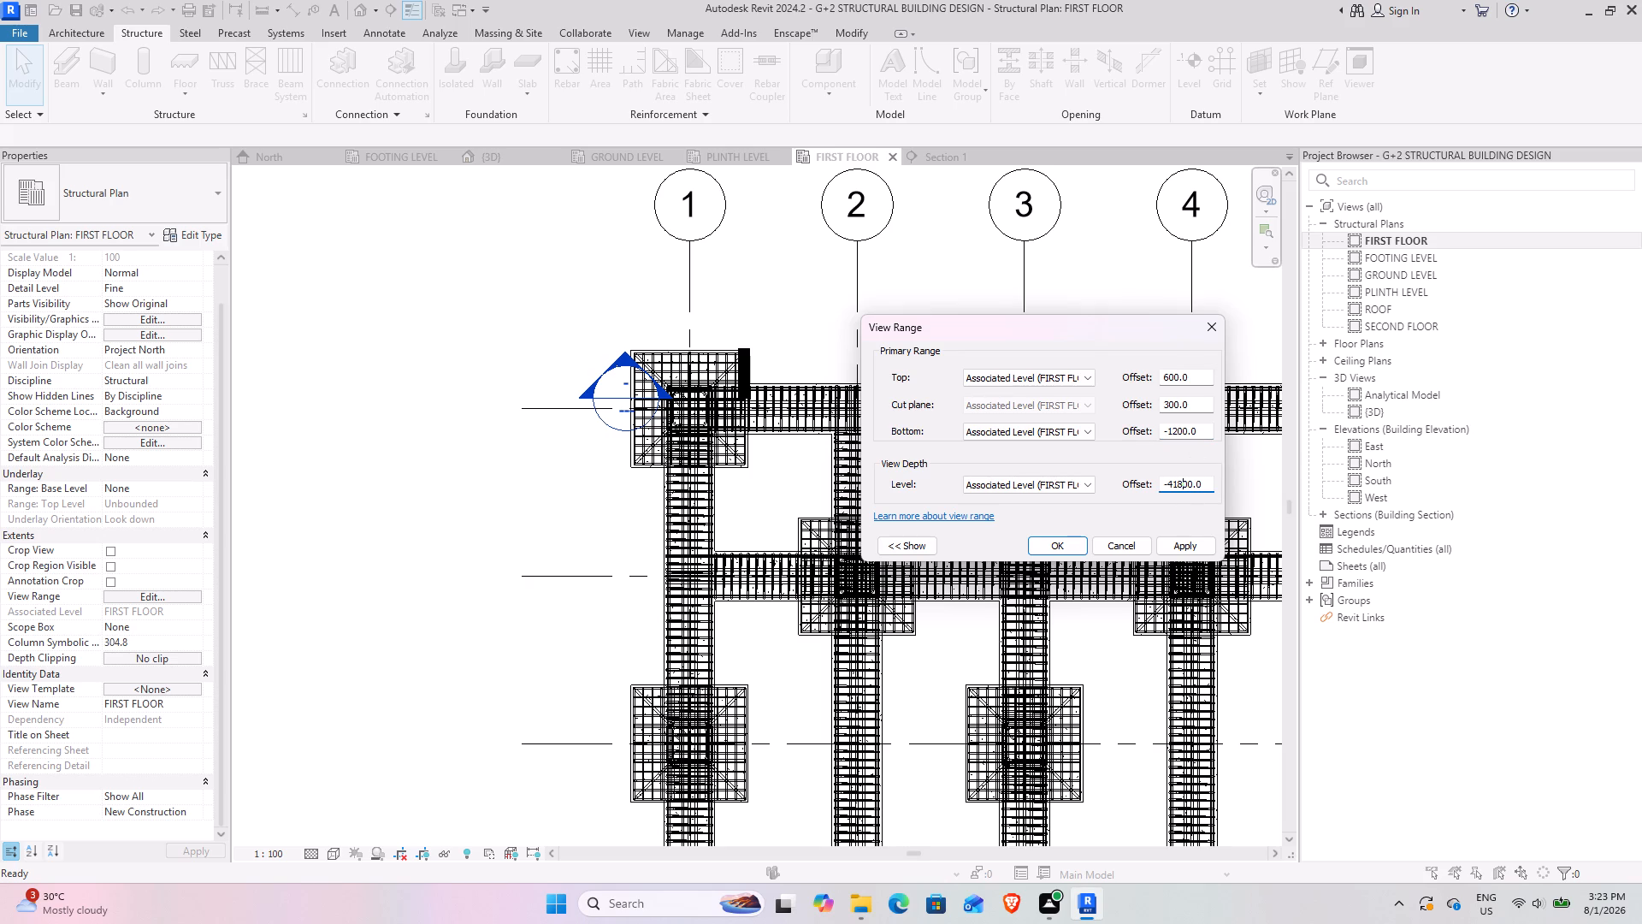
{"action": "left_click", "coordinate": [1172, 478]}
{"action": "key", "text": "BackSpace"}
{"action": "key", "text": "Return"}
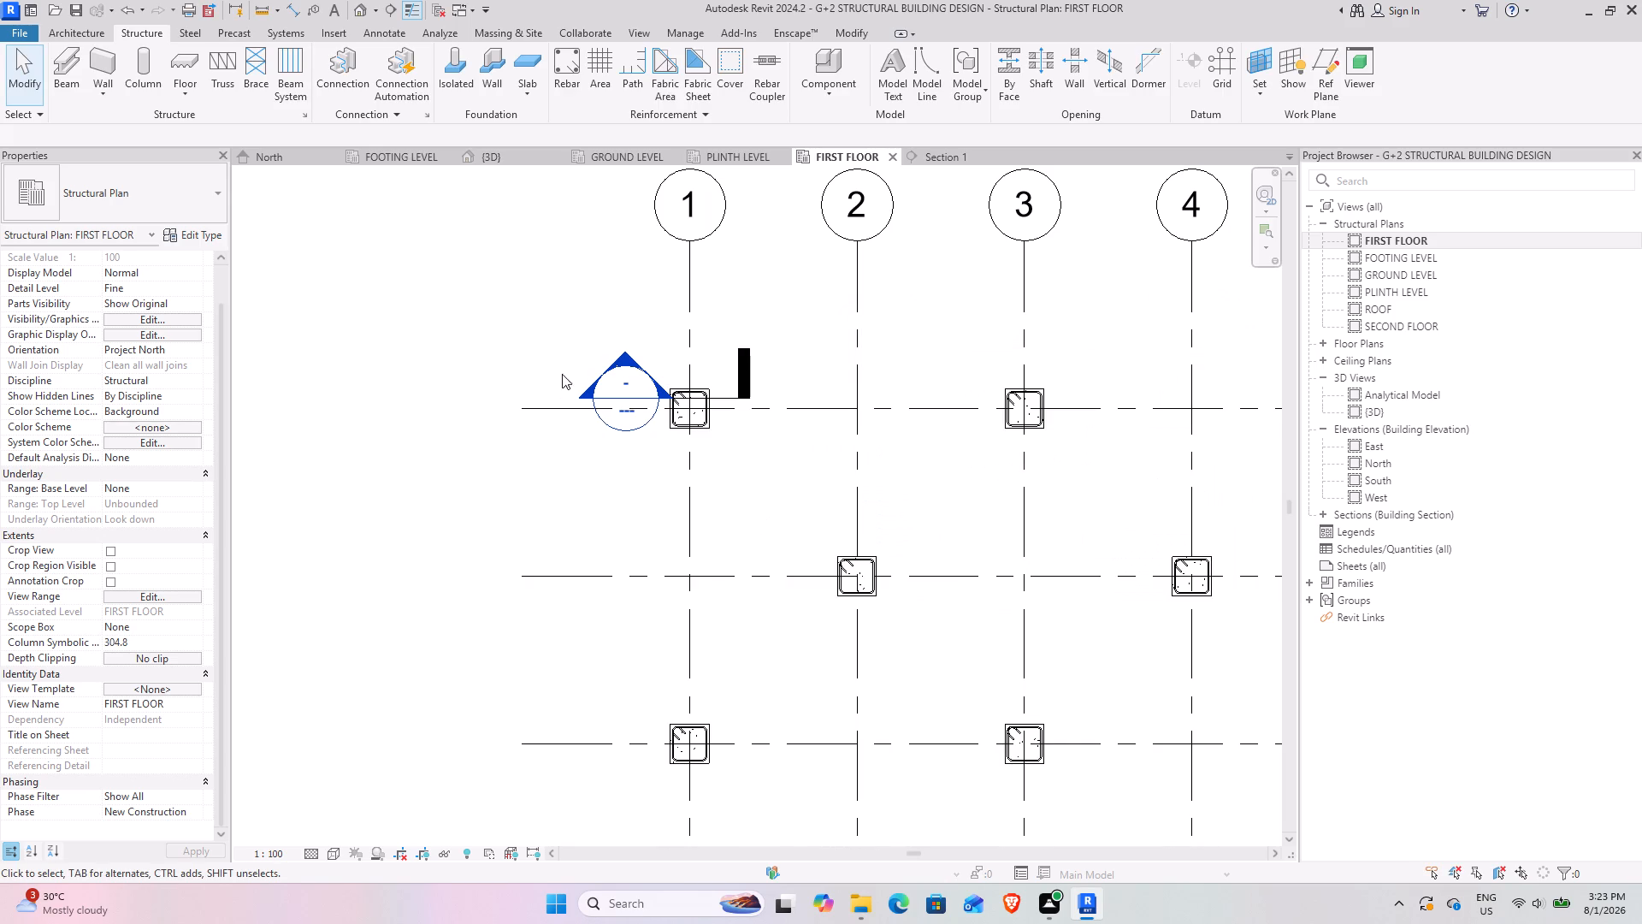
Copy the six vertical bars of the column at grids 1 and 6 to the grid 3 column on grid 6, using the column corner as base point.
{"action": "scroll", "coordinate": [684, 364], "scroll_direction": "up", "scroll_amount": 15}
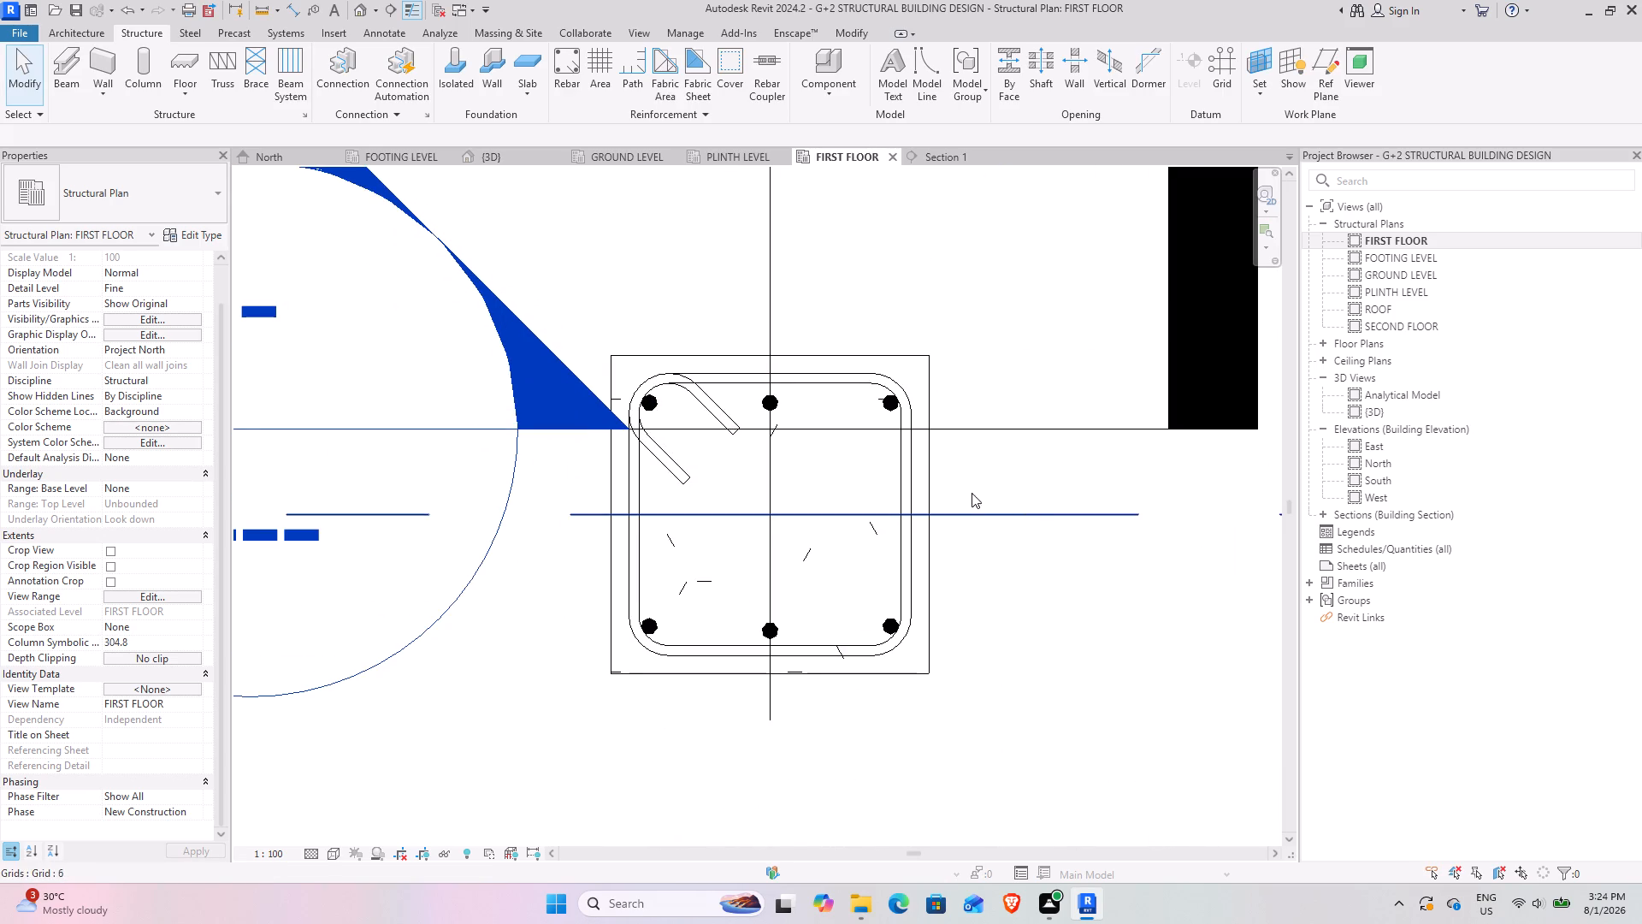
{"action": "middle_click_drag", "start_coordinate": [931, 478], "coordinate": [786, 441]}
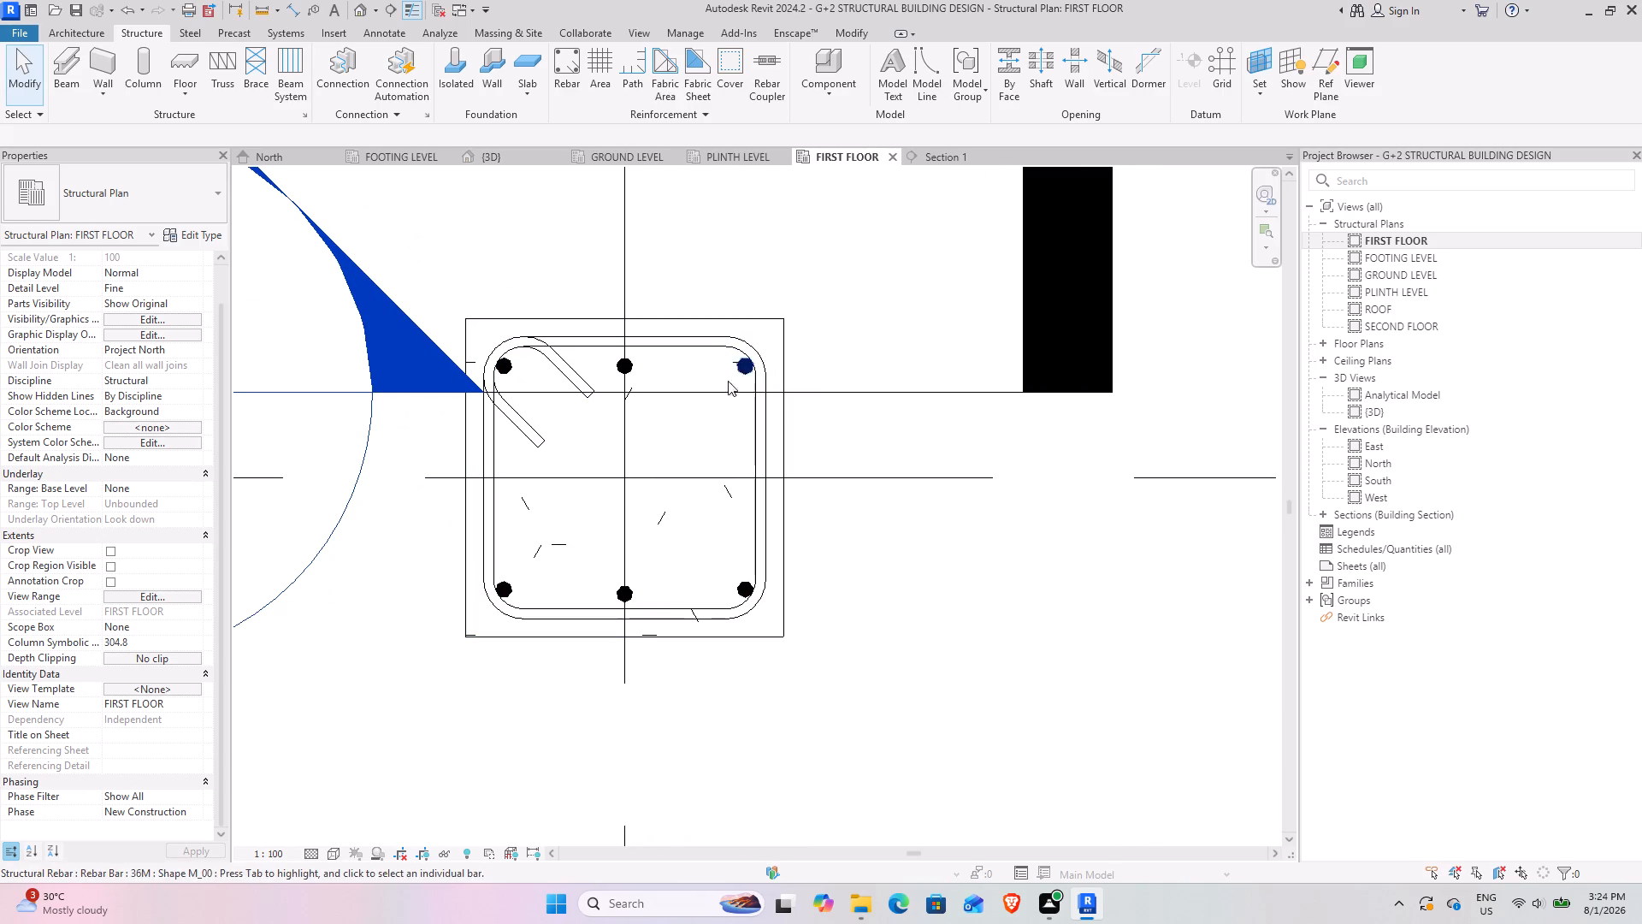
{"action": "left_click", "coordinate": [739, 374]}
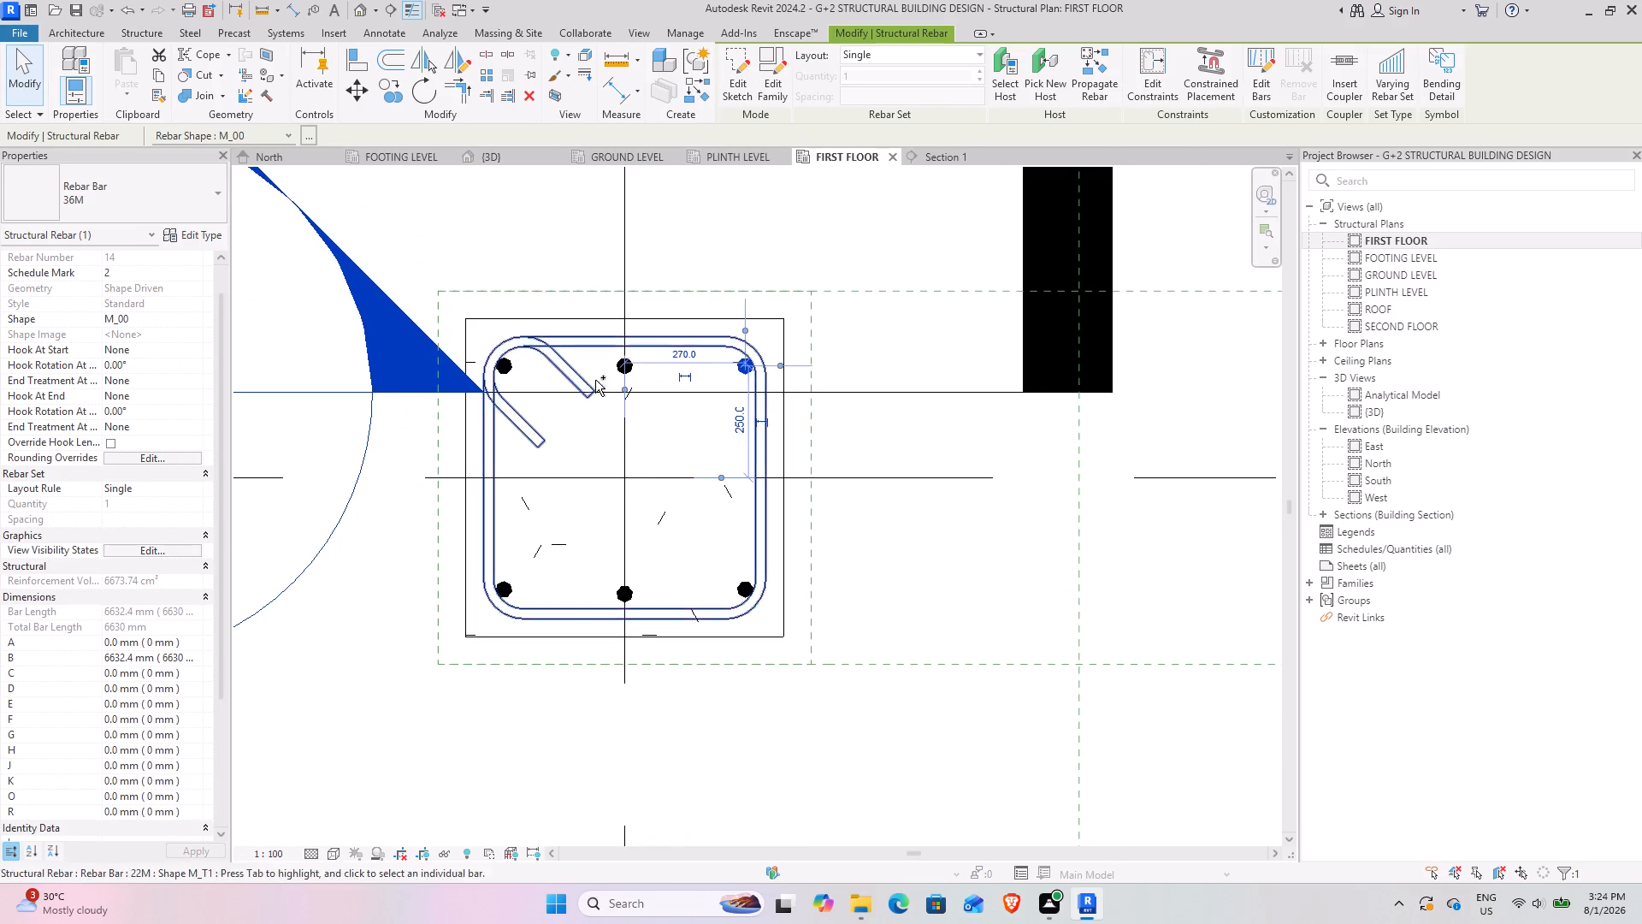
{"action": "left_click", "coordinate": [636, 364], "text": "ctrl"}
{"action": "left_click", "coordinate": [499, 367], "text": "ctrl"}
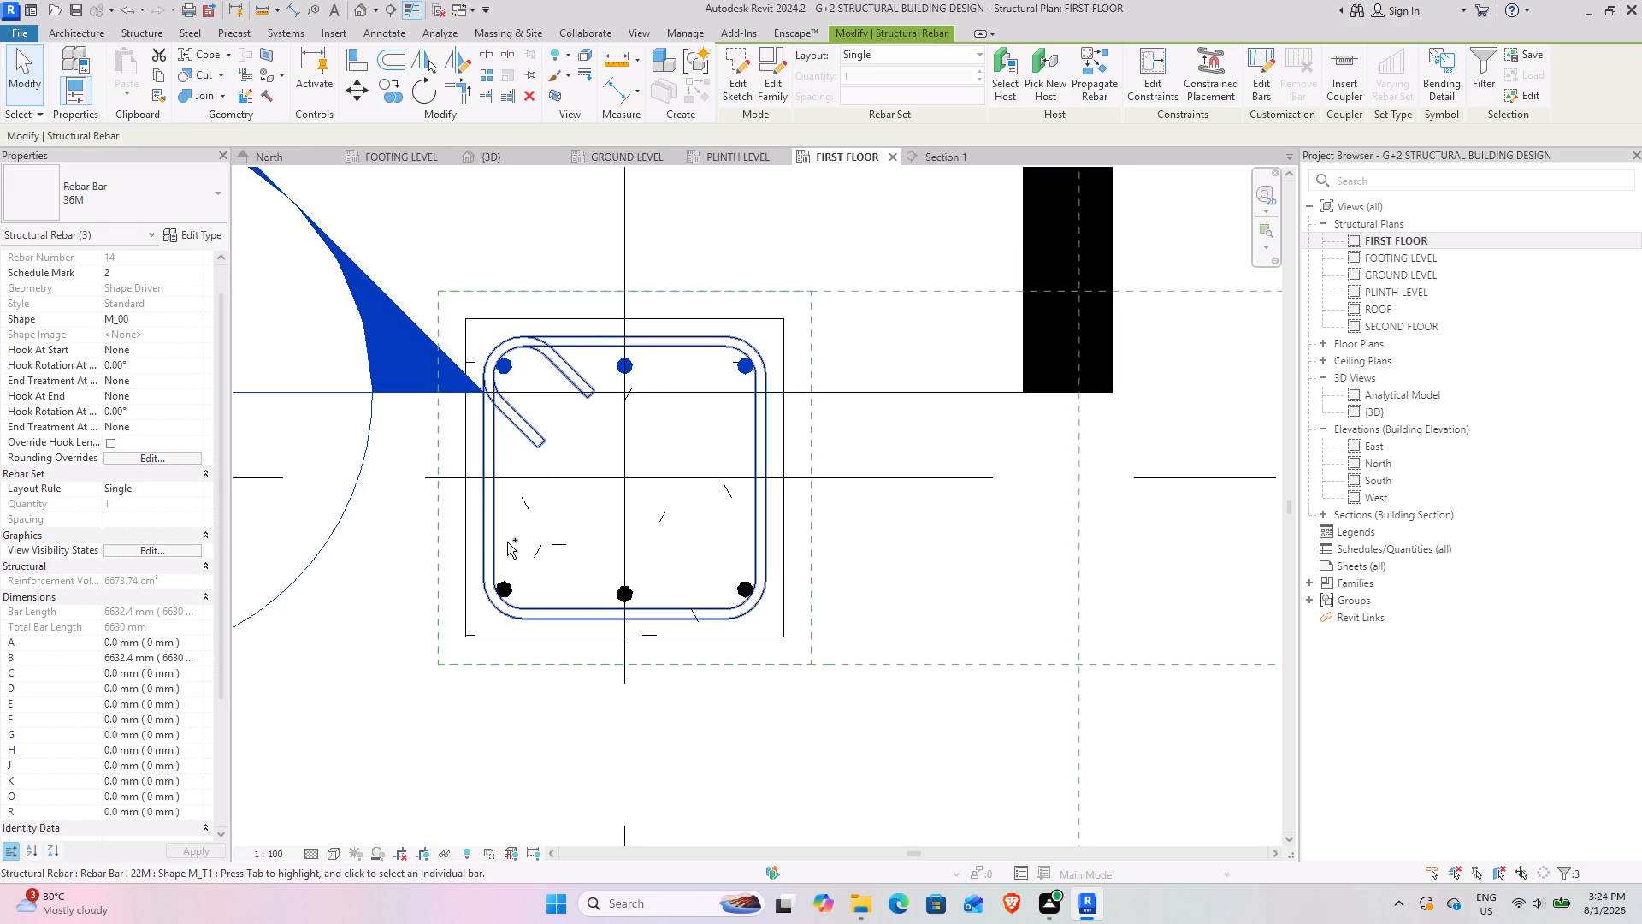
{"action": "left_click", "coordinate": [508, 589], "text": "ctrl"}
{"action": "left_click", "coordinate": [630, 586], "text": "ctrl"}
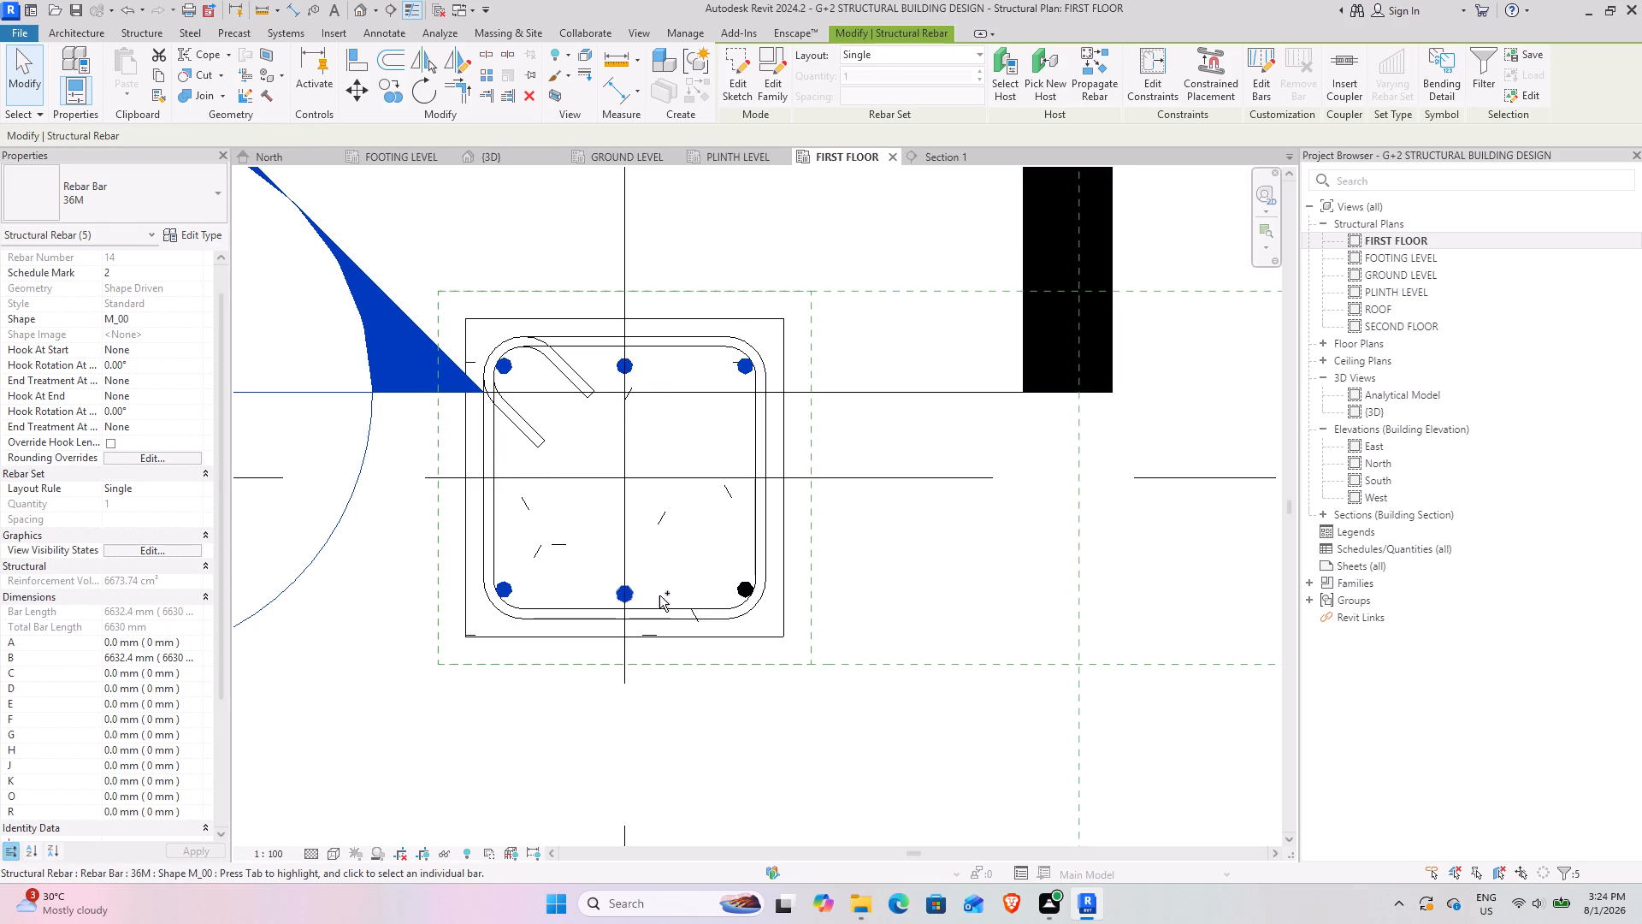
{"action": "left_click", "coordinate": [737, 586], "text": "ctrl"}
{"action": "scroll", "coordinate": [737, 624], "scroll_direction": "down", "scroll_amount": 7}
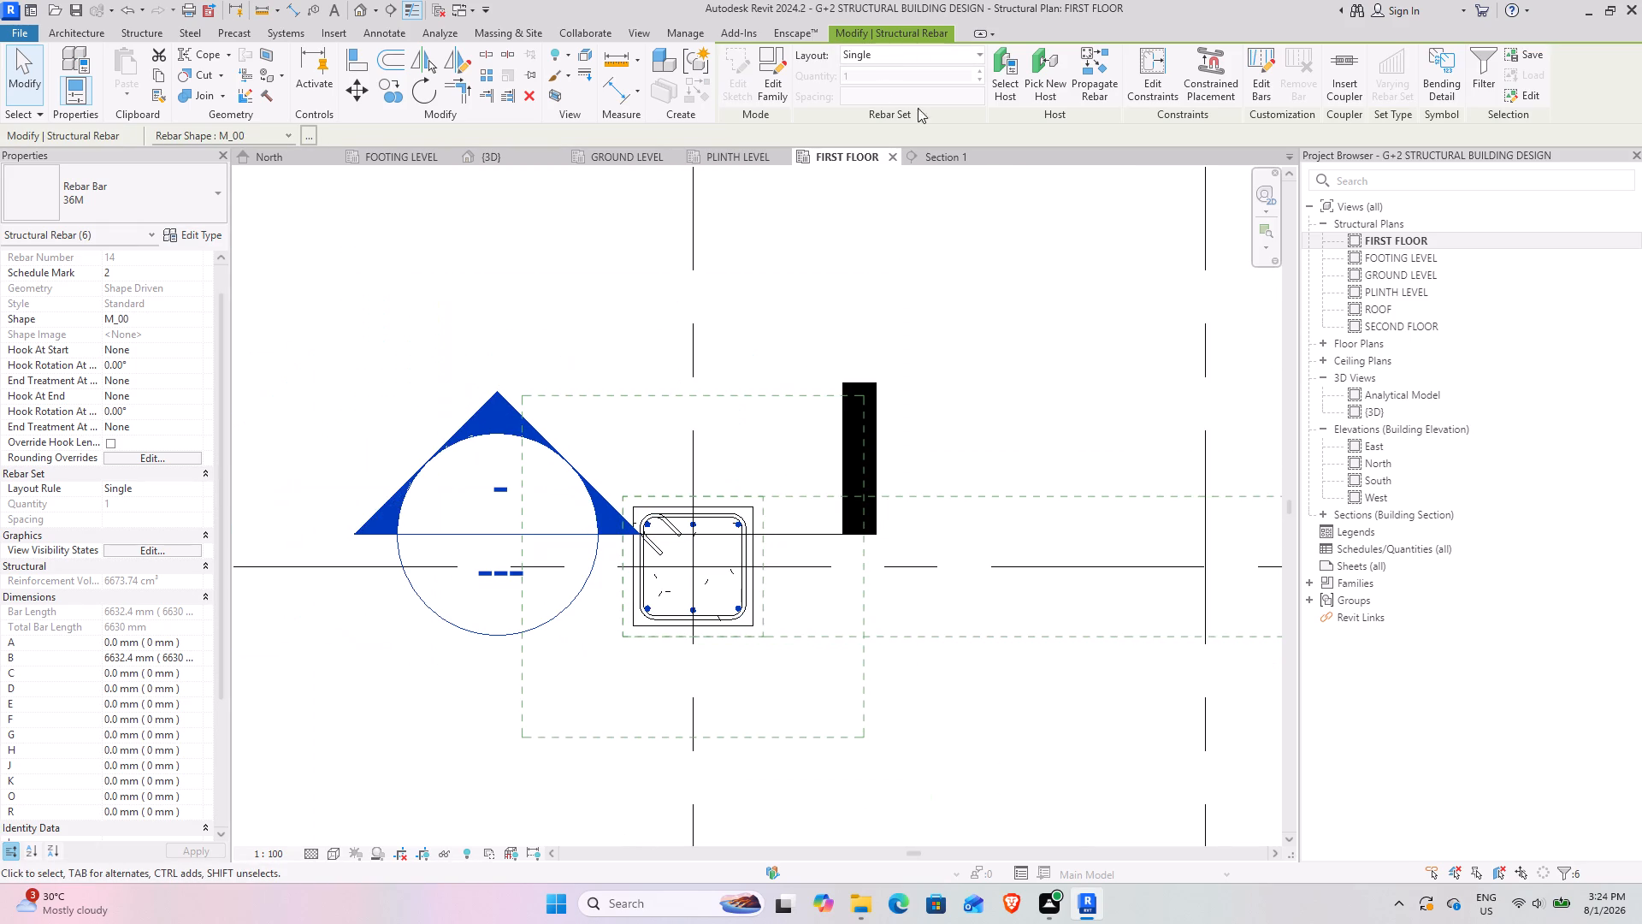
{"action": "left_click", "coordinate": [386, 96]}
{"action": "middle_click_drag", "start_coordinate": [1127, 515], "coordinate": [769, 517]}
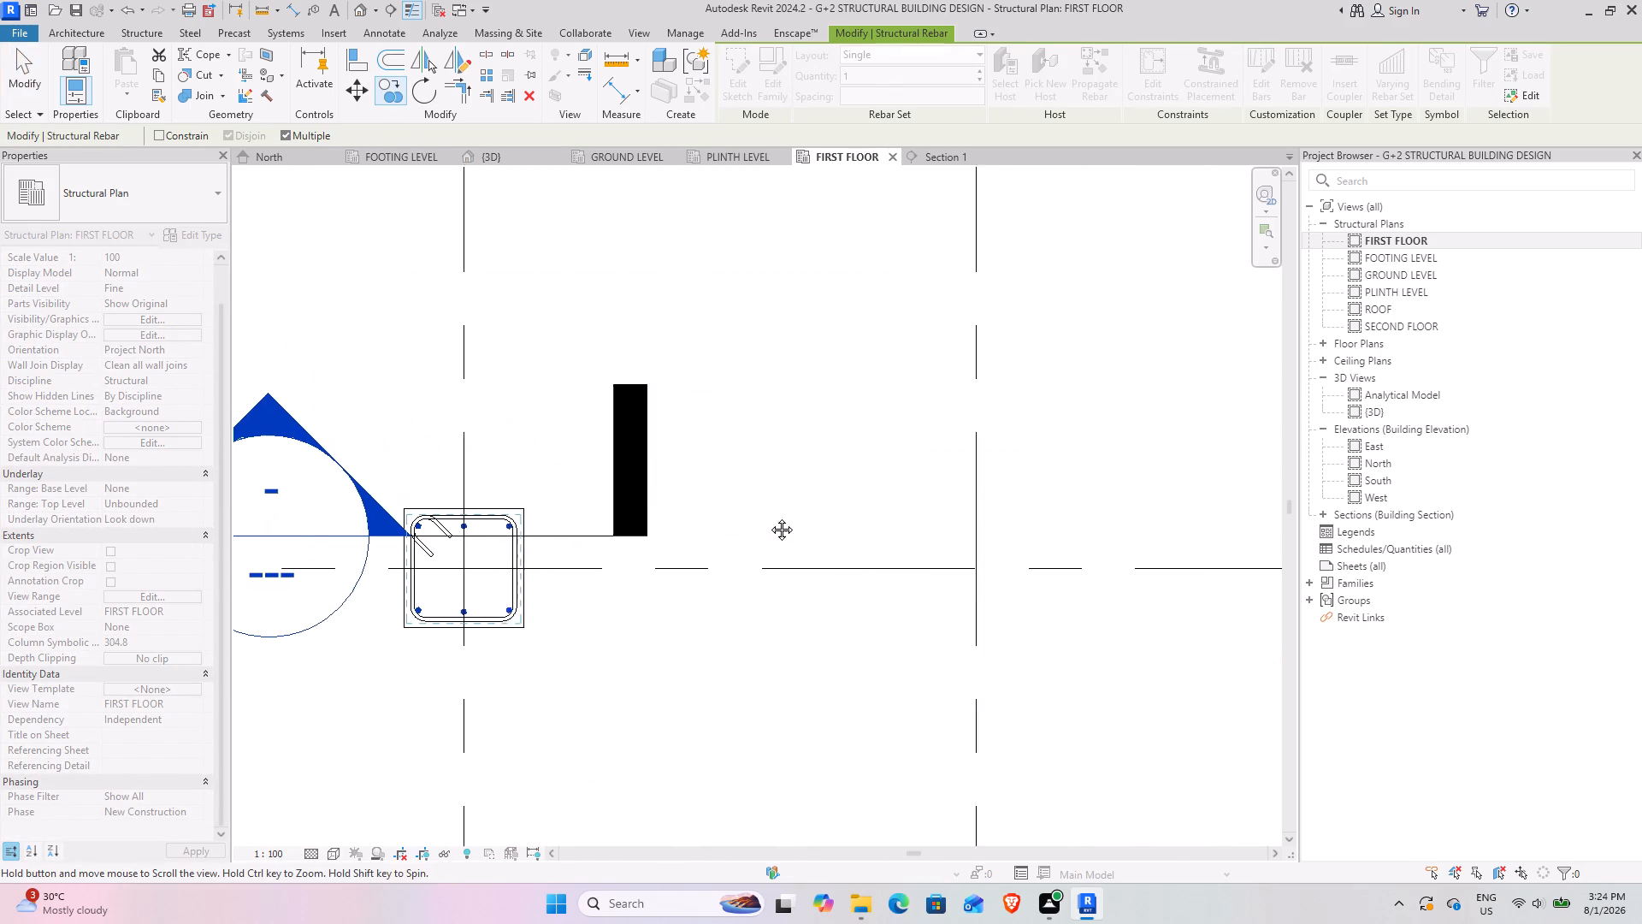
{"action": "middle_click_drag", "start_coordinate": [769, 517], "coordinate": [410, 517]}
{"action": "scroll", "coordinate": [567, 531], "scroll_direction": "down", "scroll_amount": 2}
{"action": "middle_click_drag", "start_coordinate": [860, 548], "coordinate": [763, 549]}
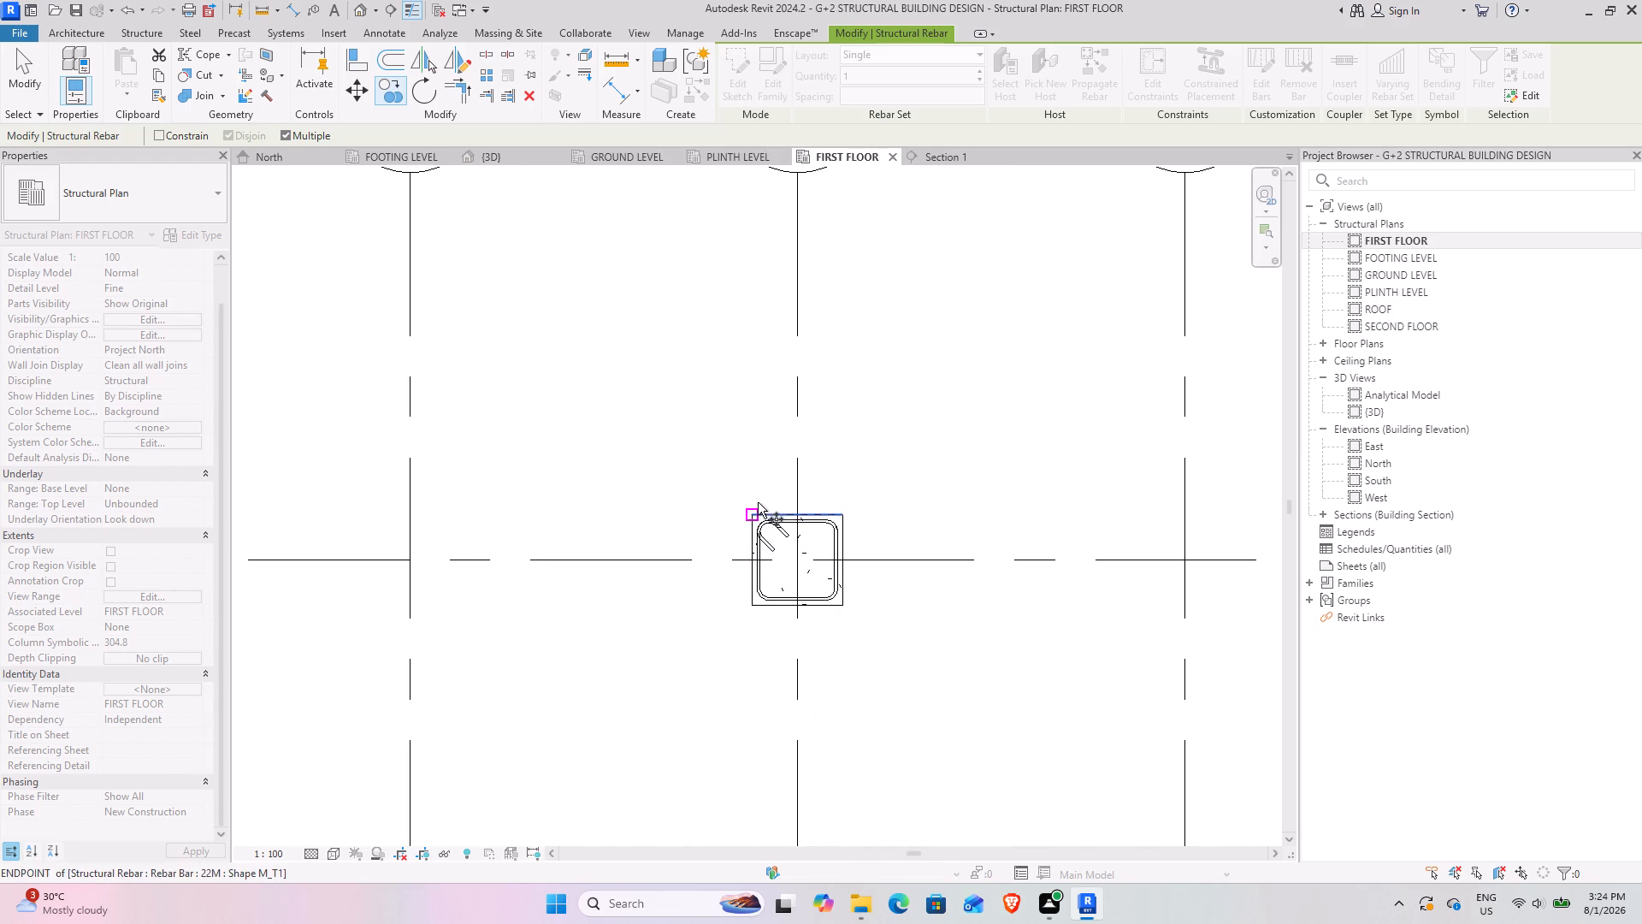
{"action": "scroll", "coordinate": [758, 502], "scroll_direction": "up", "scroll_amount": 2}
{"action": "scroll", "coordinate": [682, 517], "scroll_direction": "down", "scroll_amount": 3}
{"action": "middle_click_drag", "start_coordinate": [606, 533], "coordinate": [876, 533]}
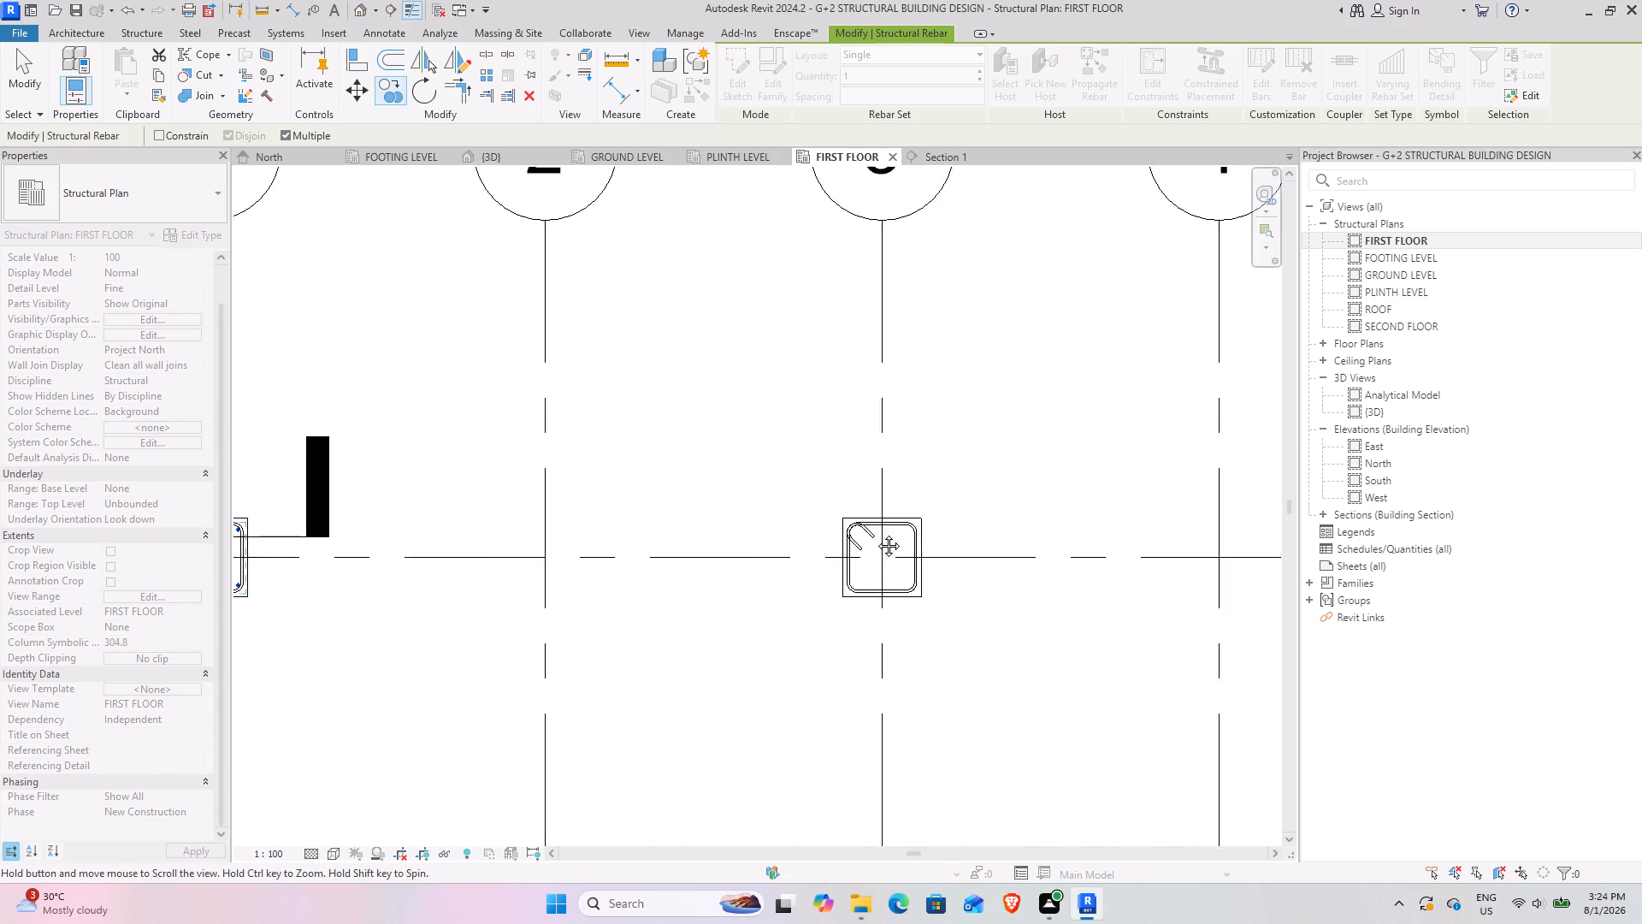
{"action": "middle_click_drag", "start_coordinate": [876, 533], "coordinate": [1157, 533]}
{"action": "scroll", "coordinate": [605, 517], "scroll_direction": "up", "scroll_amount": 3}
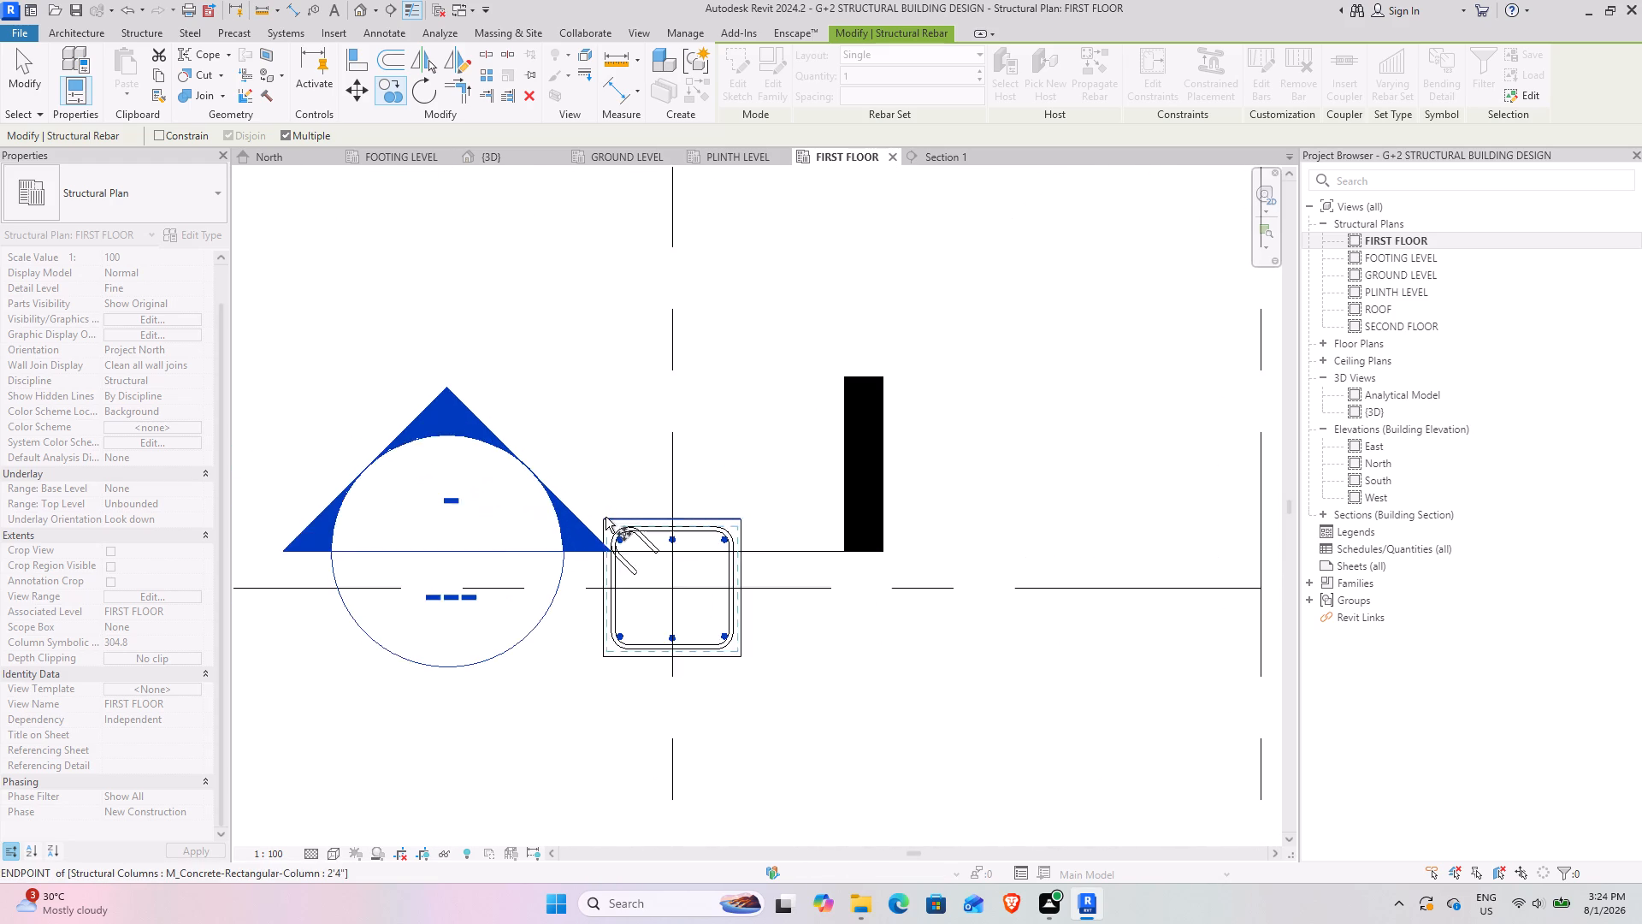
{"action": "scroll", "coordinate": [605, 517], "scroll_direction": "up", "scroll_amount": 5}
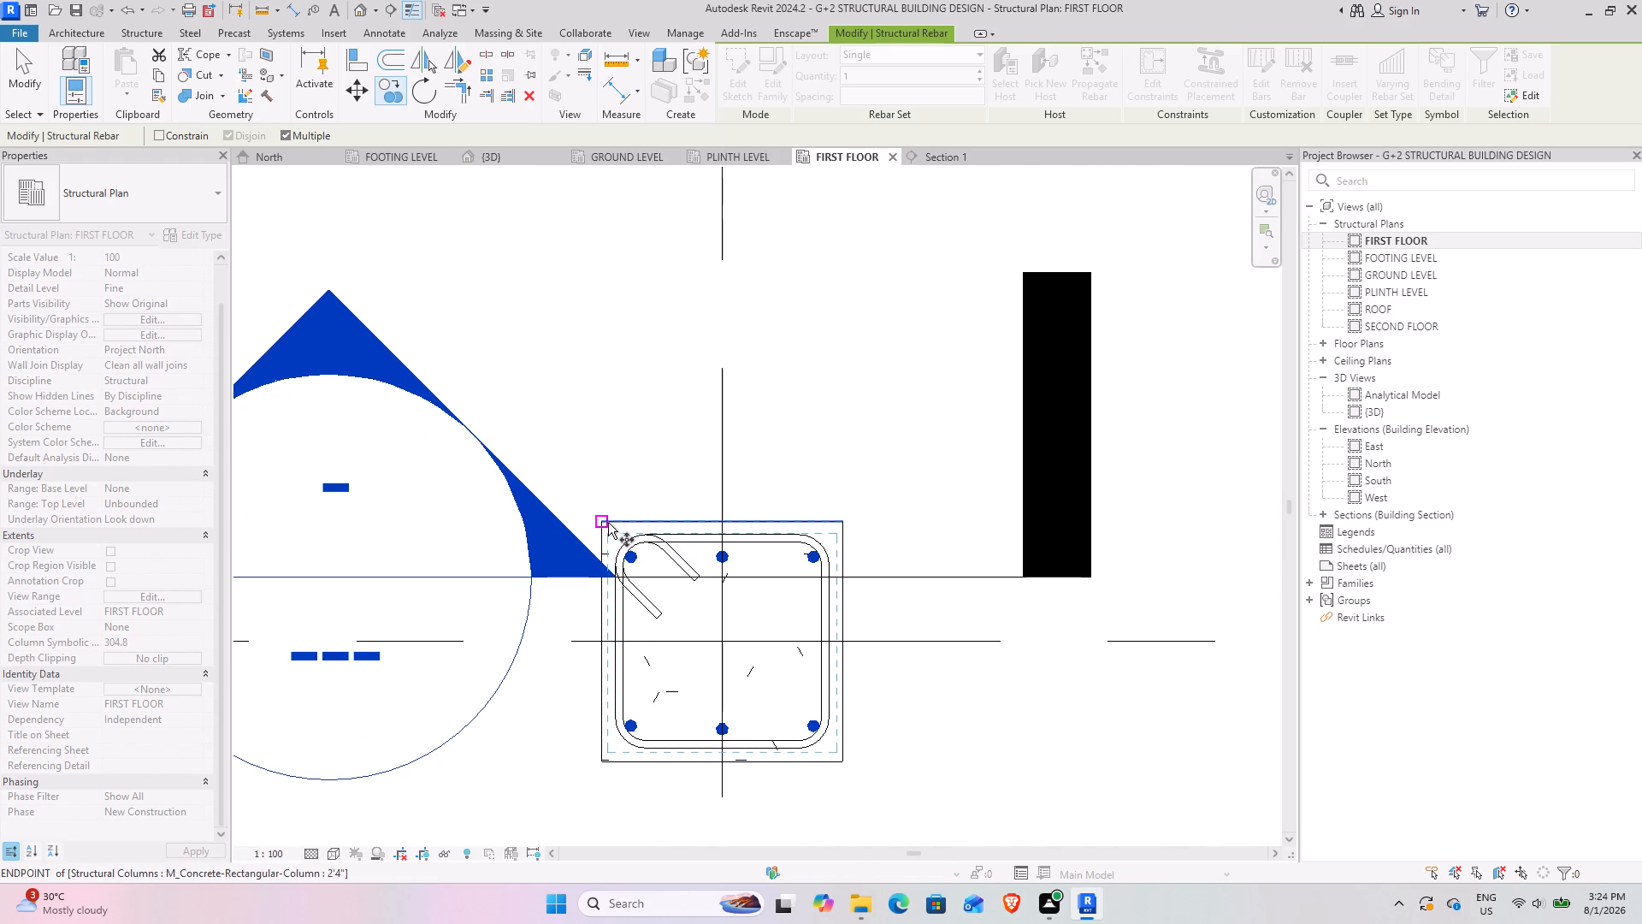
{"action": "left_click", "coordinate": [605, 522]}
{"action": "scroll", "coordinate": [981, 545], "scroll_direction": "down", "scroll_amount": 4}
{"action": "middle_click_drag", "start_coordinate": [1002, 536], "coordinate": [612, 529]}
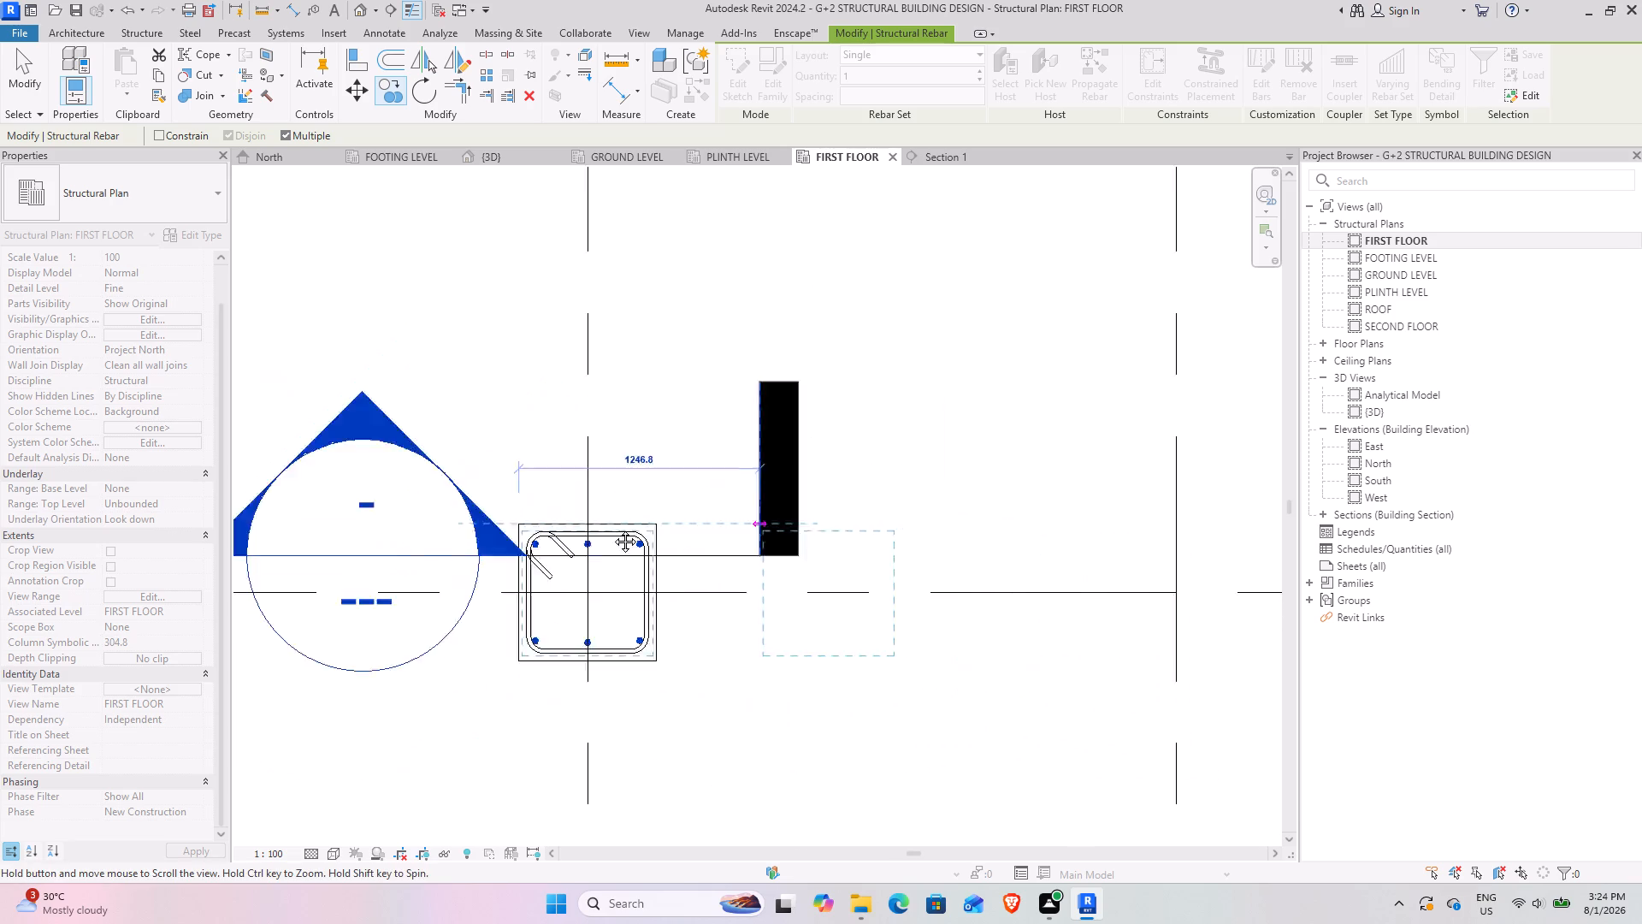
{"action": "middle_click_drag", "start_coordinate": [612, 529], "coordinate": [184, 529]}
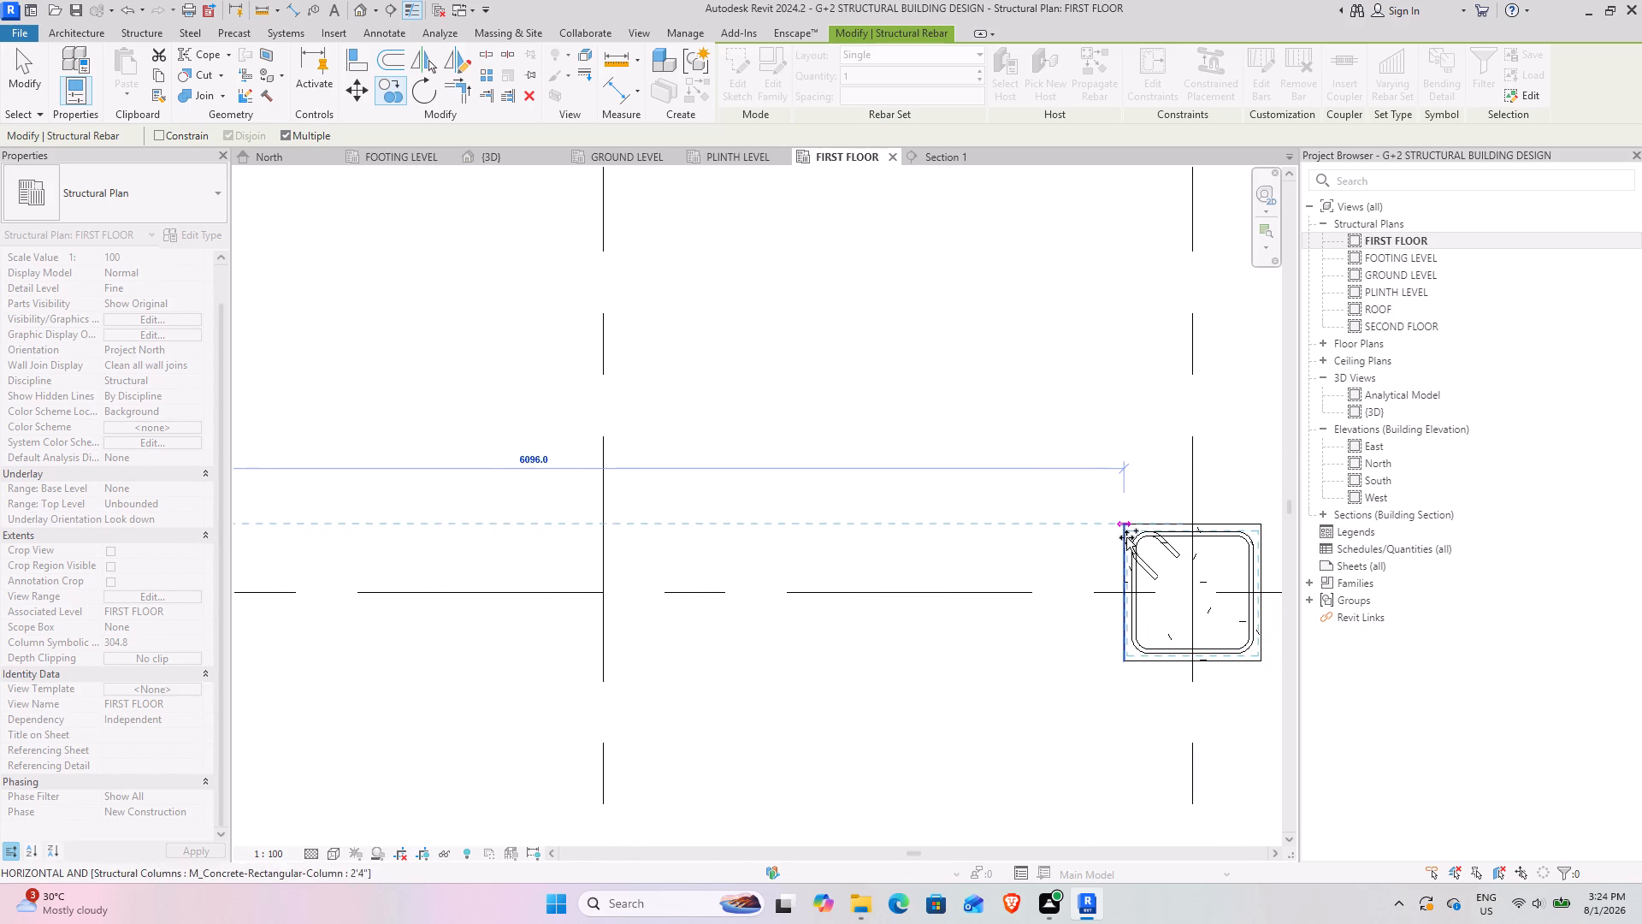
{"action": "left_click", "coordinate": [1122, 524]}
Place another copy of the six bars in the column at grids 5 and 6, aligned to its matching corner.
{"action": "scroll", "coordinate": [1004, 584], "scroll_direction": "down", "scroll_amount": 4}
{"action": "middle_click_drag", "start_coordinate": [1101, 563], "coordinate": [1083, 563]}
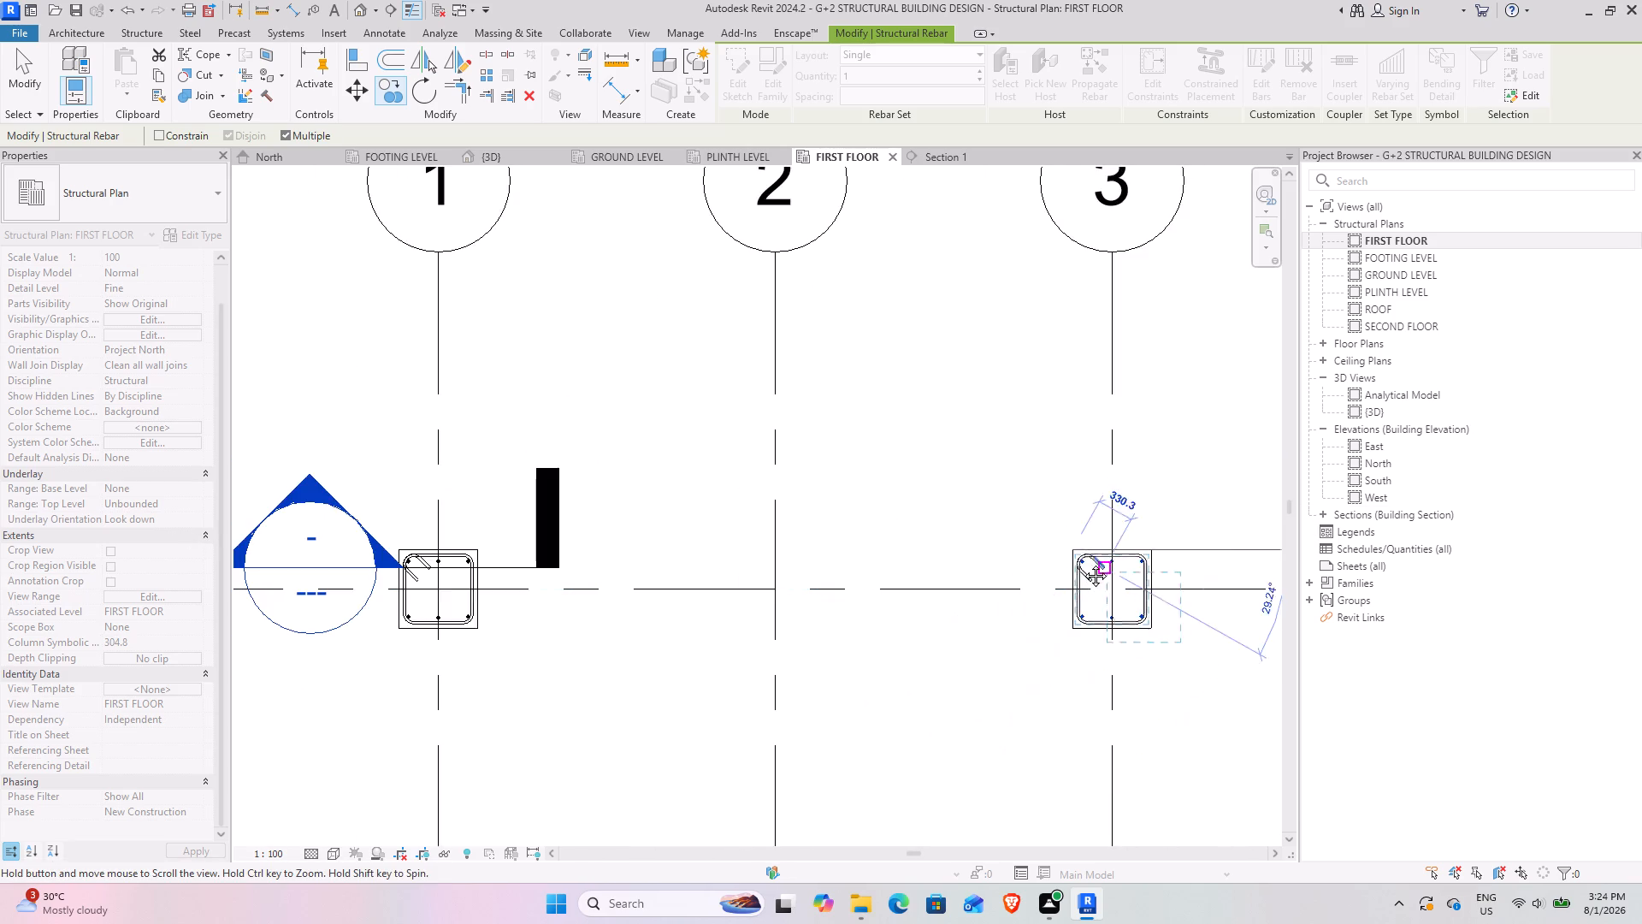
{"action": "middle_click_drag", "start_coordinate": [1083, 563], "coordinate": [147, 556]}
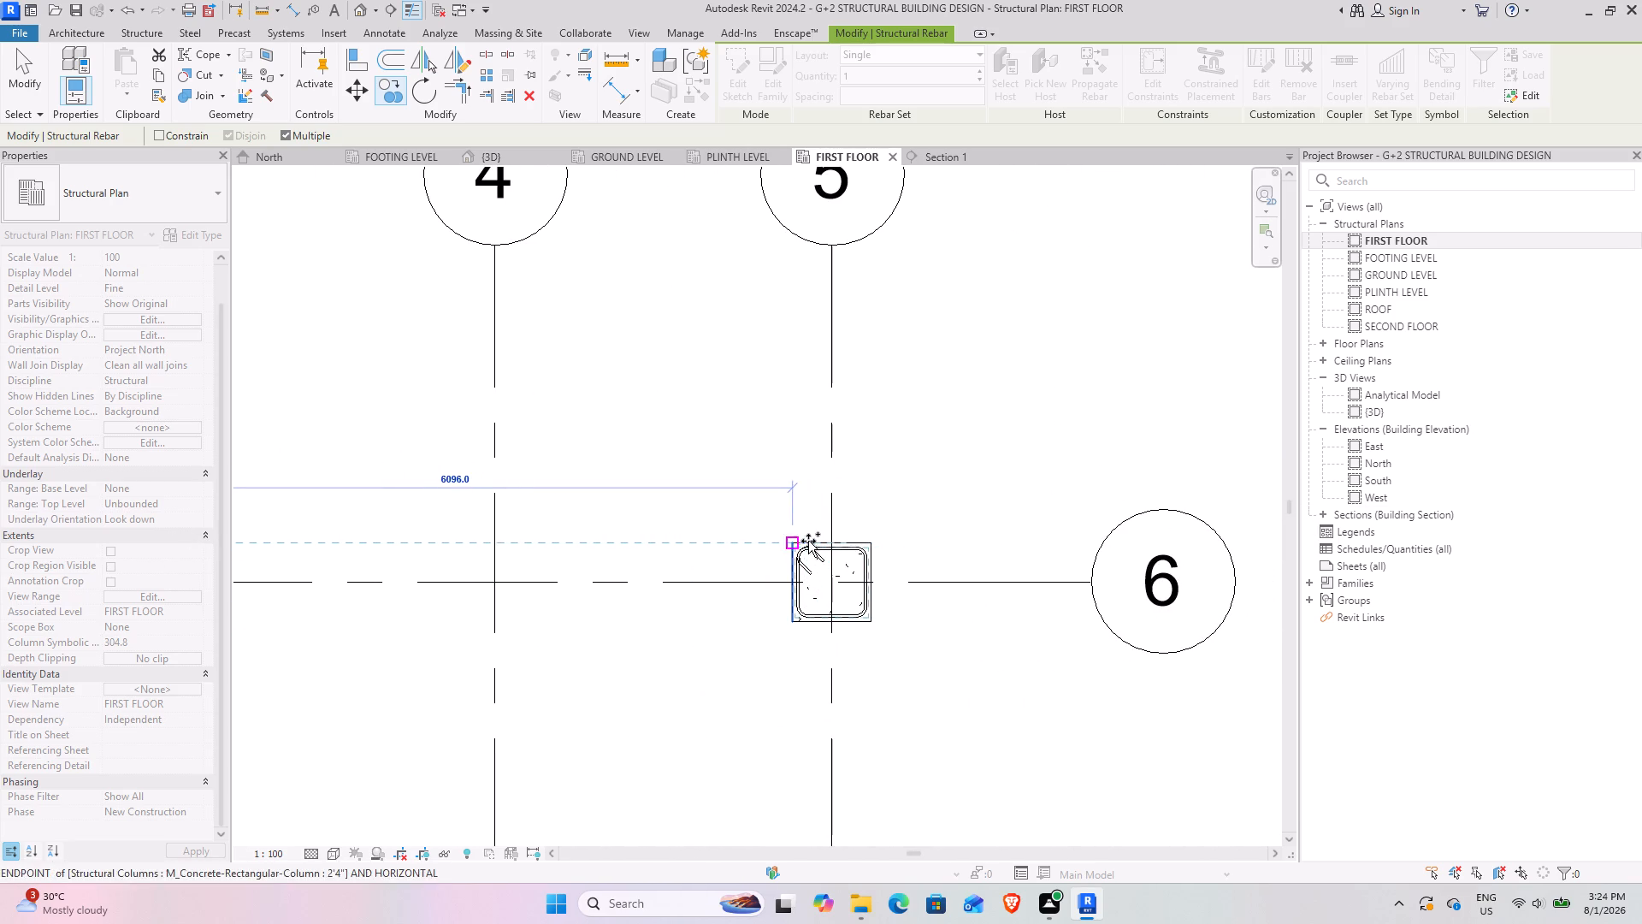
{"action": "scroll", "coordinate": [798, 543], "scroll_direction": "up", "scroll_amount": 7}
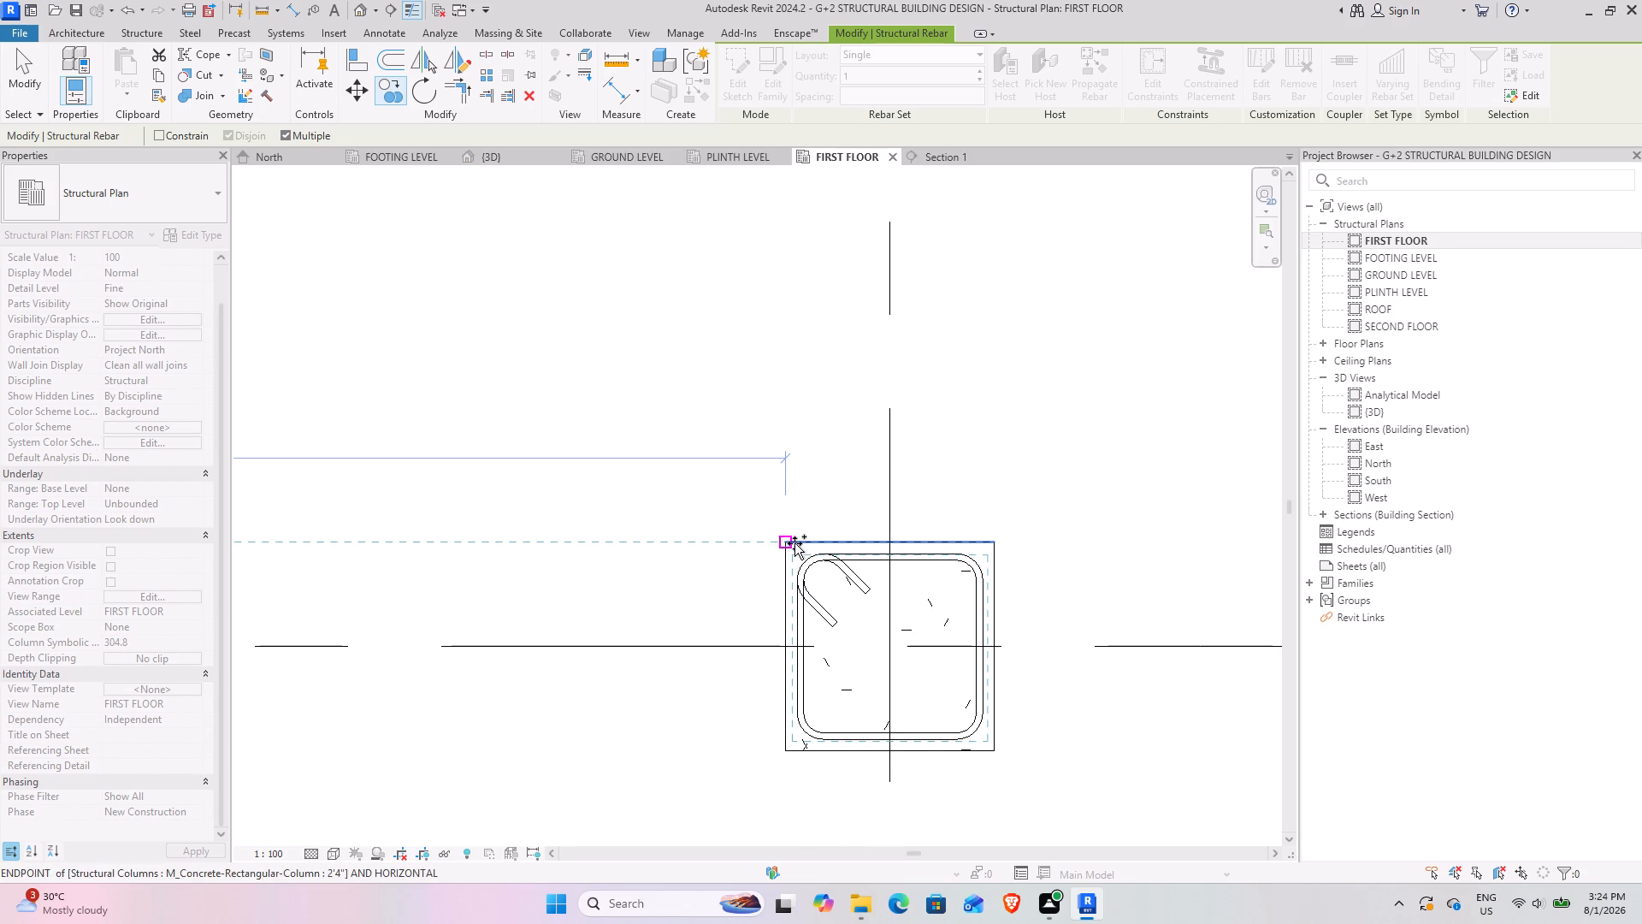
{"action": "left_click", "coordinate": [789, 543]}
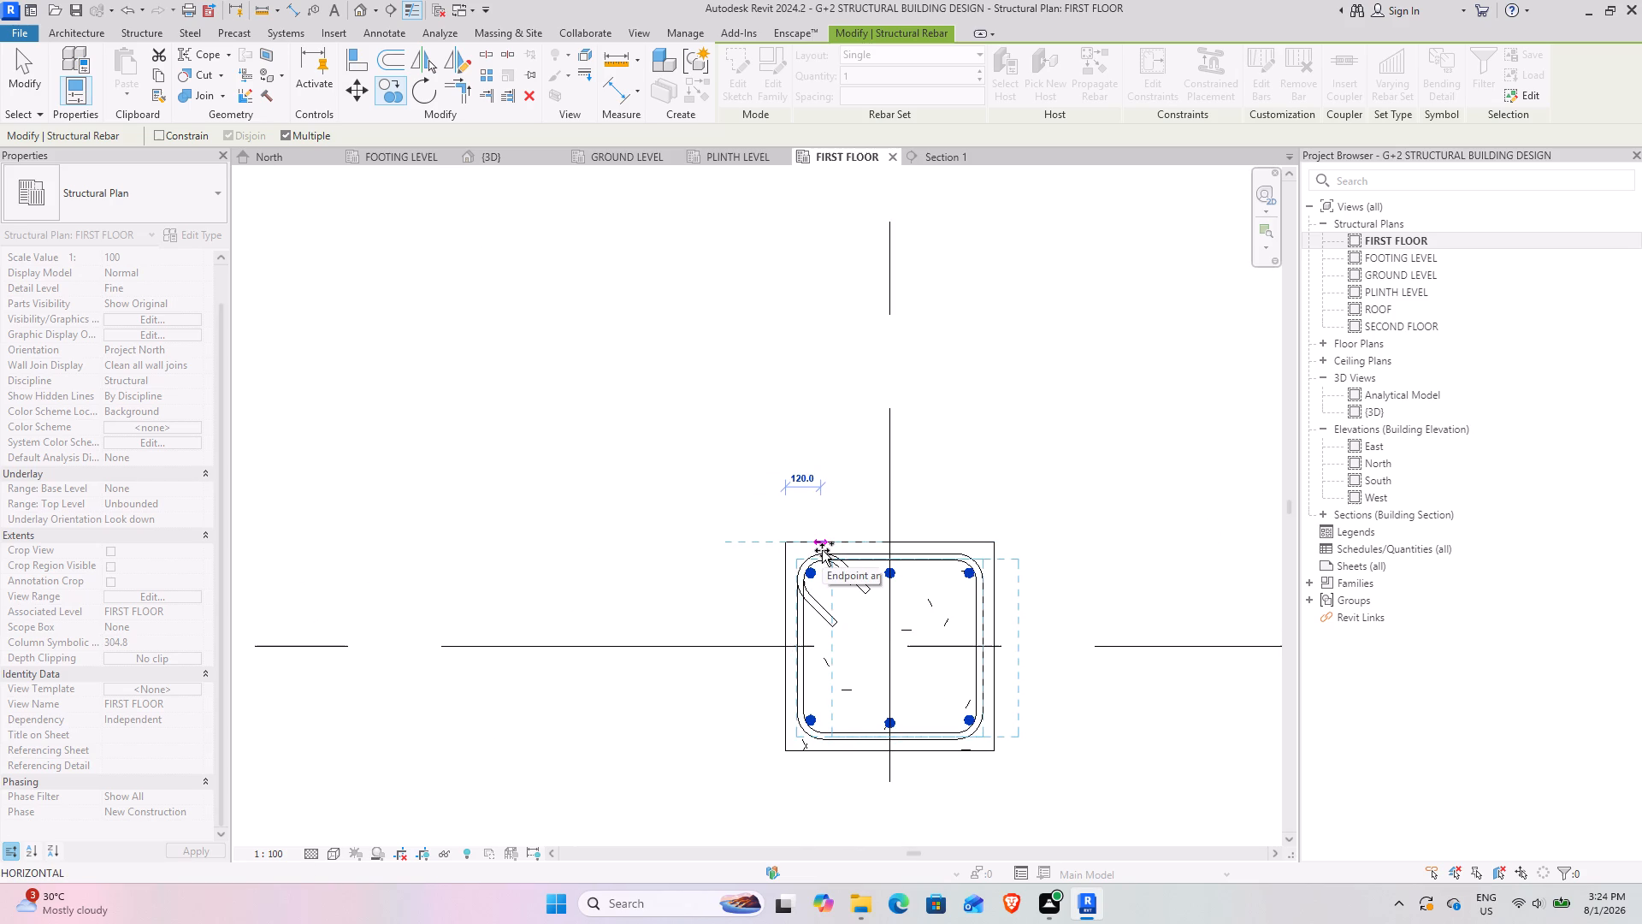
Place copies of the six bars in the other two columns on grid 5, in the middle and bottom rows.
{"action": "scroll", "coordinate": [822, 551], "scroll_direction": "down", "scroll_amount": 3}
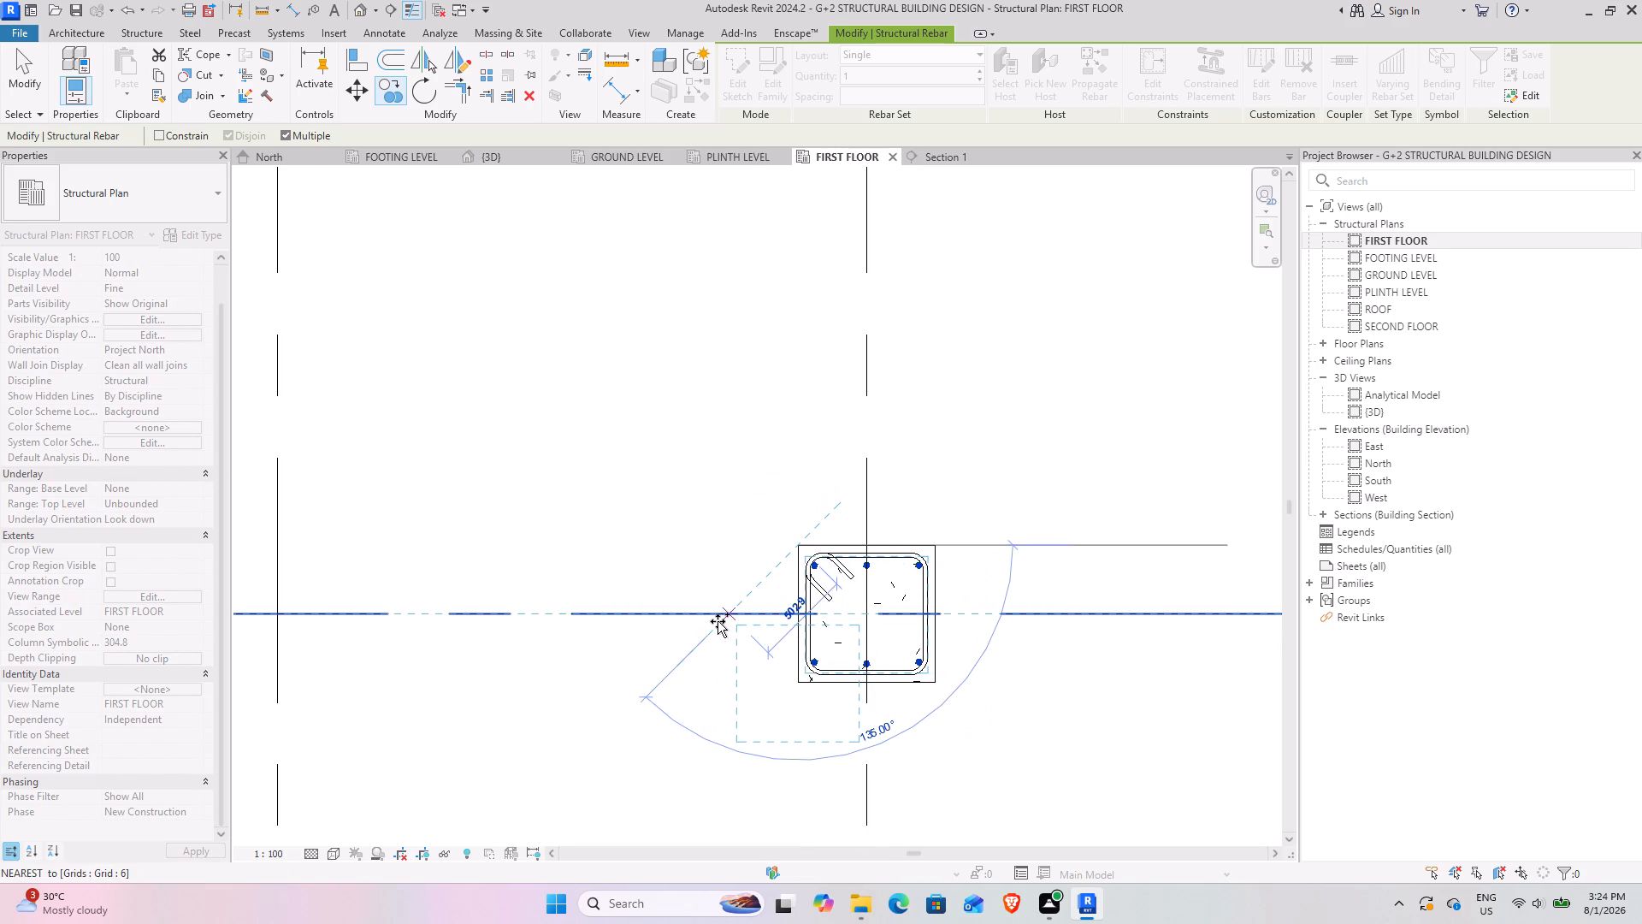
{"action": "middle_click_drag", "start_coordinate": [718, 621], "coordinate": [831, 394]}
{"action": "scroll", "coordinate": [819, 632], "scroll_direction": "down", "scroll_amount": 2}
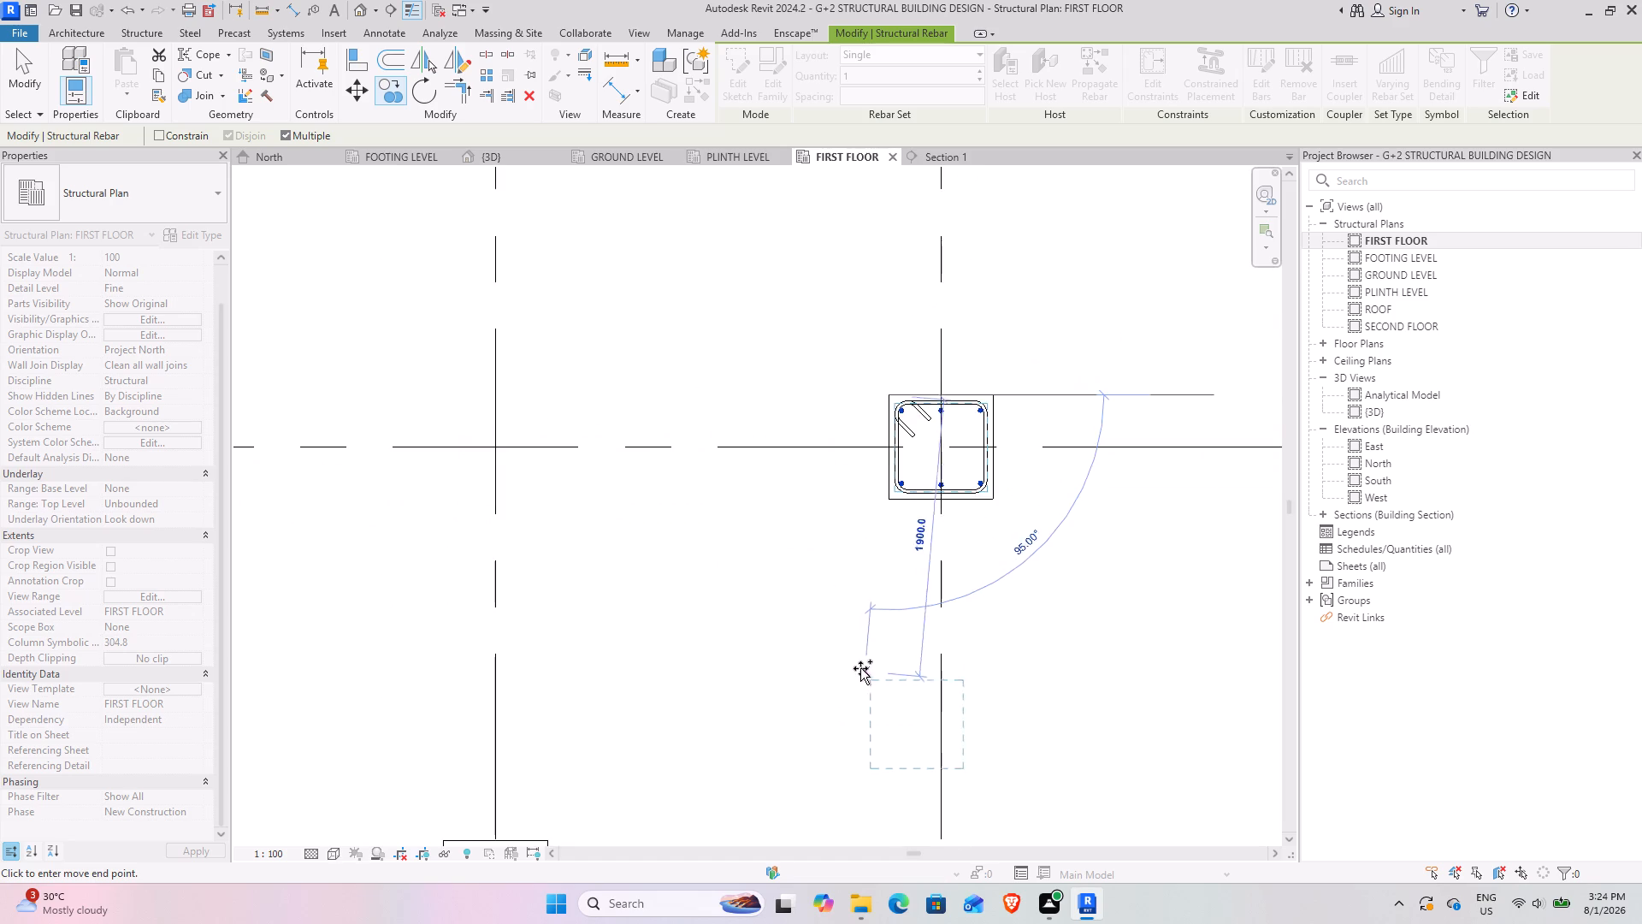
{"action": "middle_click_drag", "start_coordinate": [843, 659], "coordinate": [803, 197]}
{"action": "middle_click_drag", "start_coordinate": [947, 527], "coordinate": [893, 225]}
{"action": "scroll", "coordinate": [803, 473], "scroll_direction": "up", "scroll_amount": 3}
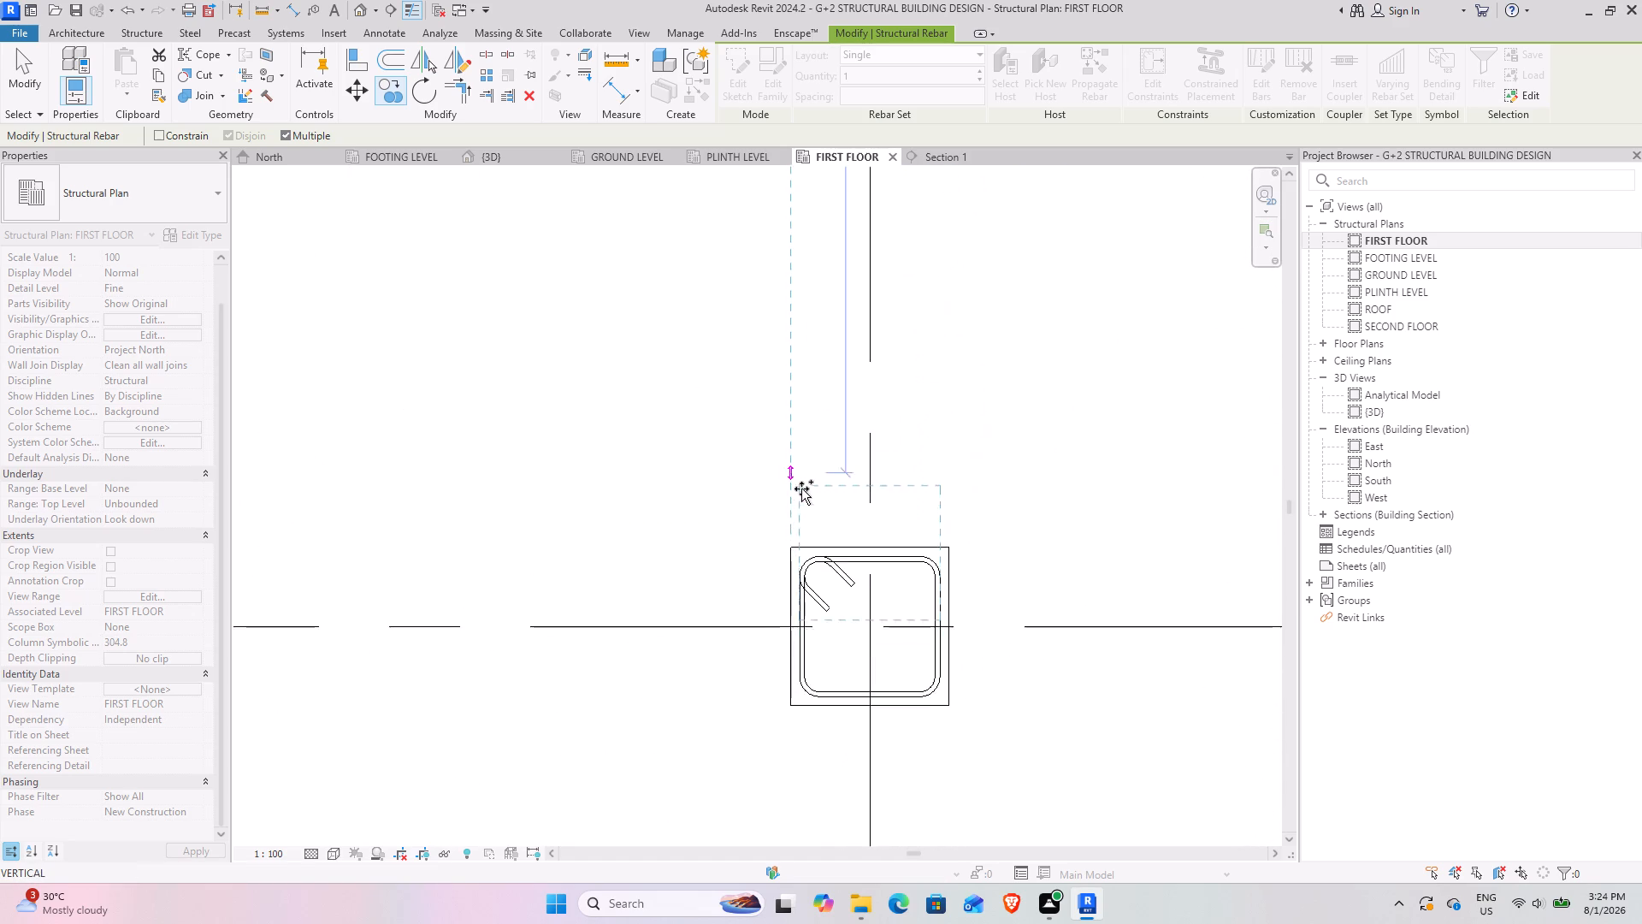
{"action": "scroll", "coordinate": [801, 489], "scroll_direction": "up", "scroll_amount": 3}
{"action": "left_click", "coordinate": [784, 565]}
{"action": "scroll", "coordinate": [818, 664], "scroll_direction": "down", "scroll_amount": 4}
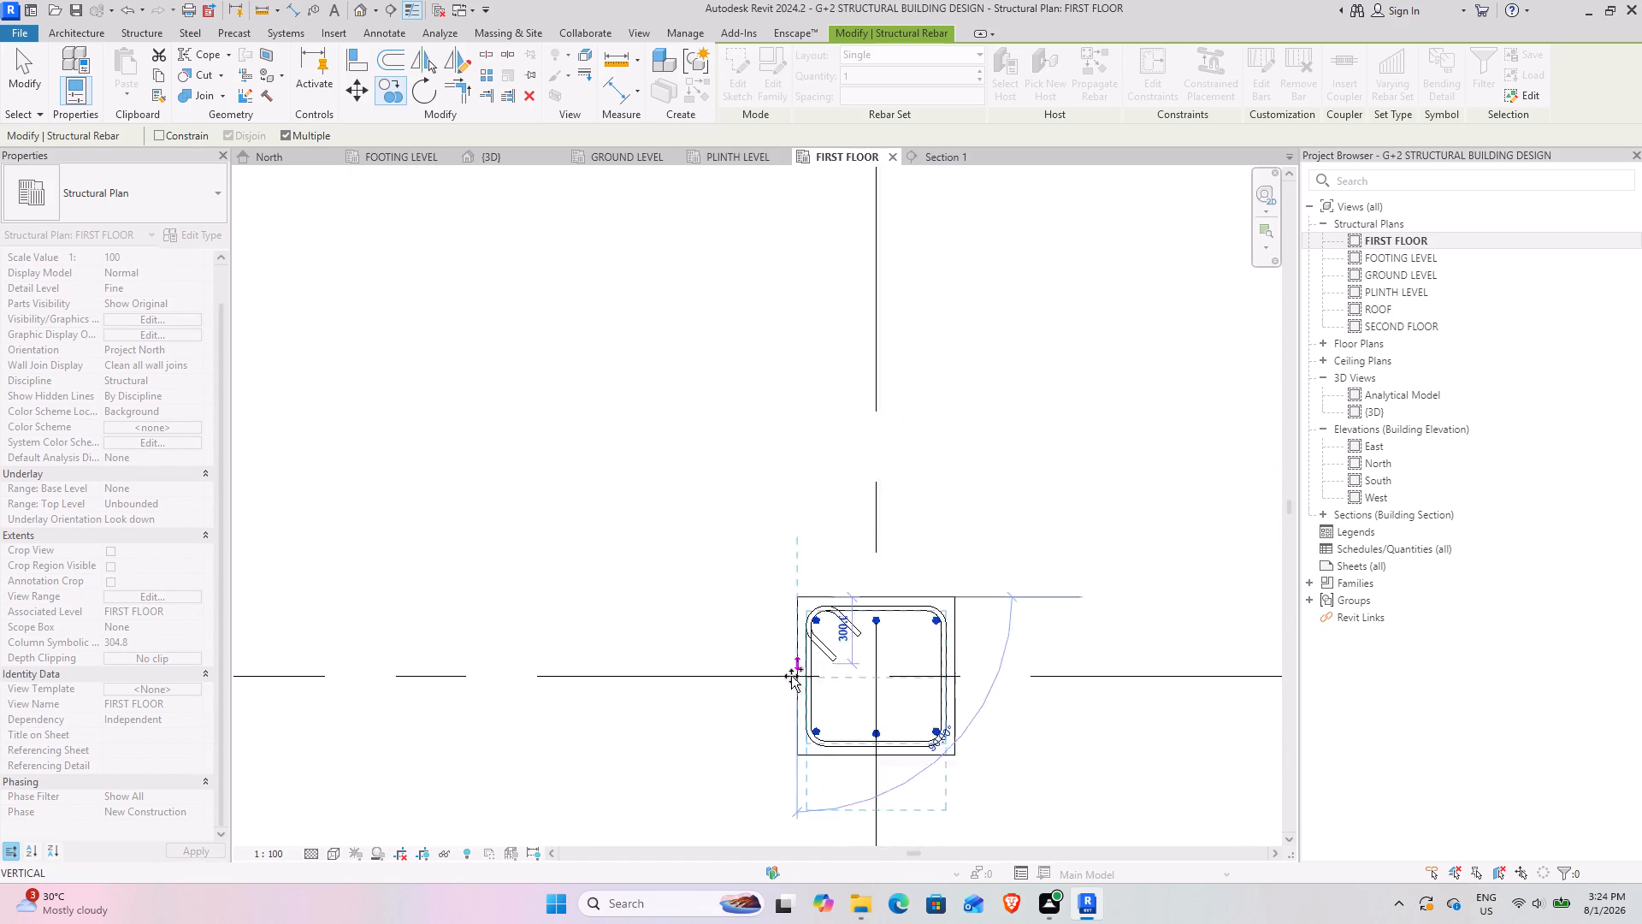
{"action": "middle_click_drag", "start_coordinate": [777, 675], "coordinate": [759, 39]}
{"action": "middle_click_drag", "start_coordinate": [743, 748], "coordinate": [743, 327]}
{"action": "middle_click_drag", "start_coordinate": [778, 684], "coordinate": [781, 527]}
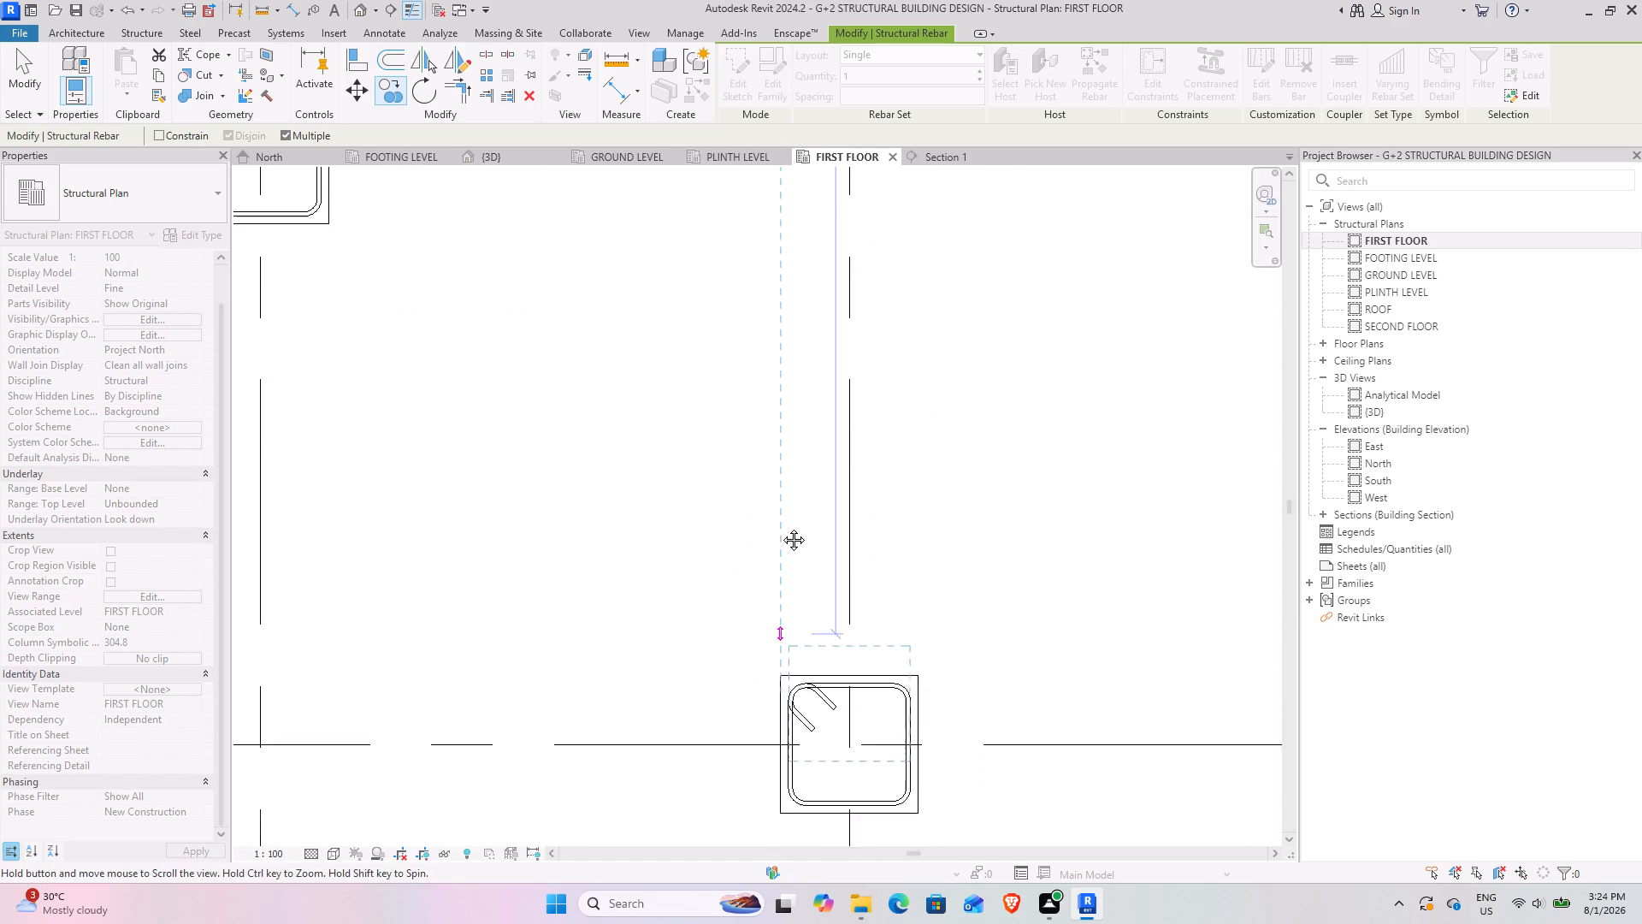
{"action": "middle_click_drag", "start_coordinate": [781, 527], "coordinate": [806, 396]}
{"action": "left_click", "coordinate": [808, 440]}
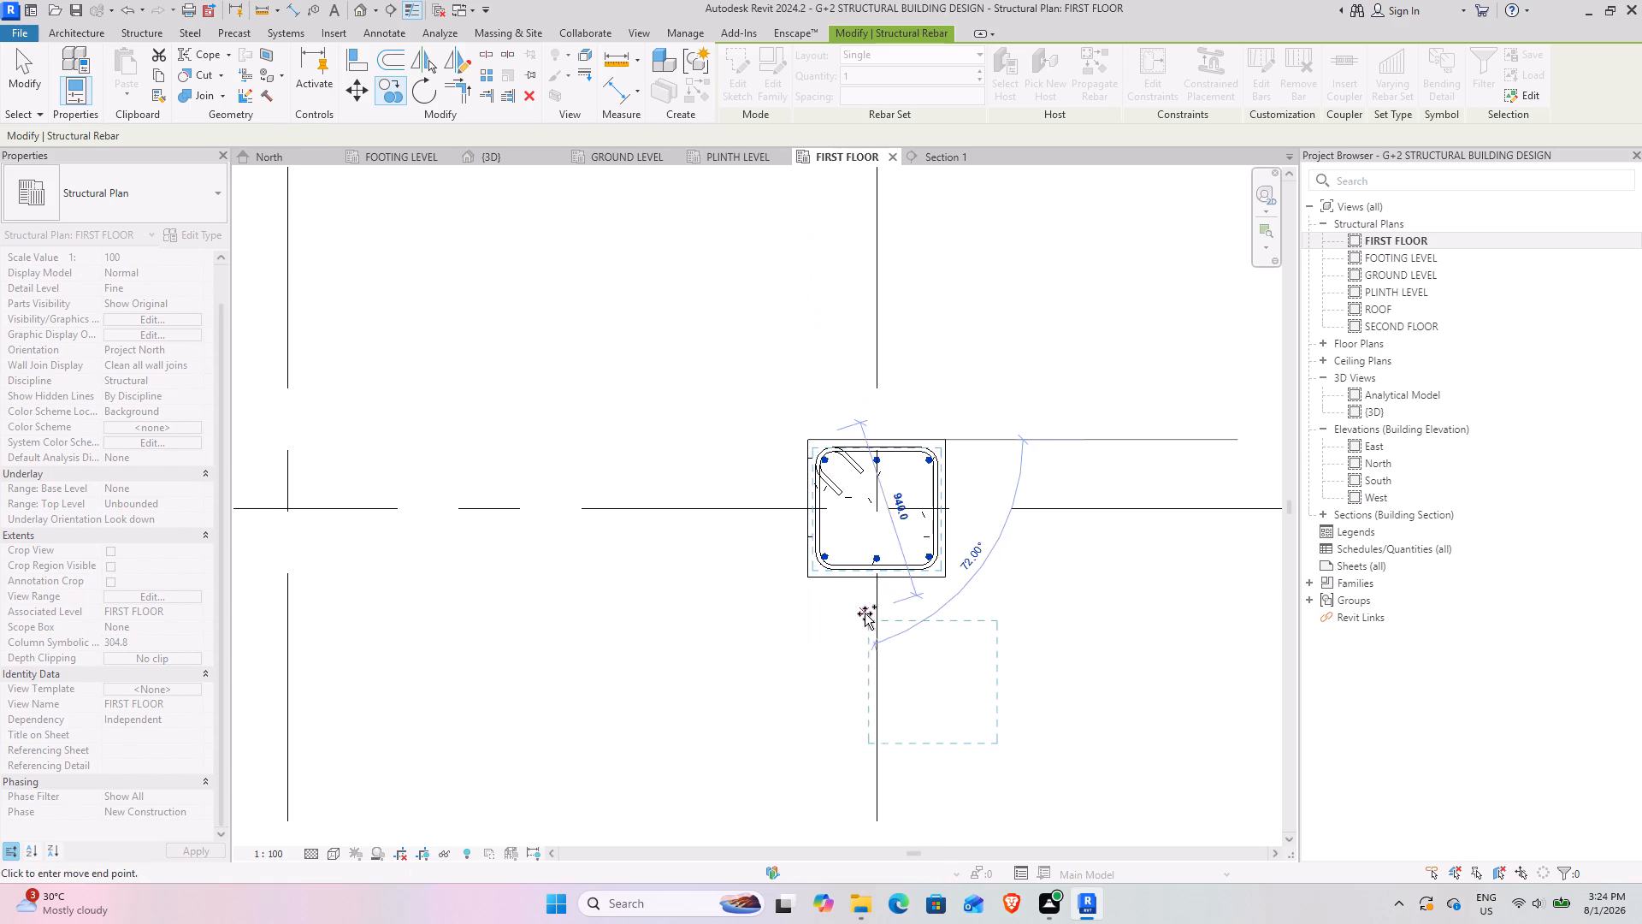
Place copies of the six bars in the bottom-row columns on grids 3 and 1.
{"action": "middle_click_drag", "start_coordinate": [844, 621], "coordinate": [814, 181]}
{"action": "scroll", "coordinate": [868, 616], "scroll_direction": "down", "scroll_amount": 4}
{"action": "middle_click_drag", "start_coordinate": [747, 490], "coordinate": [1071, 622]}
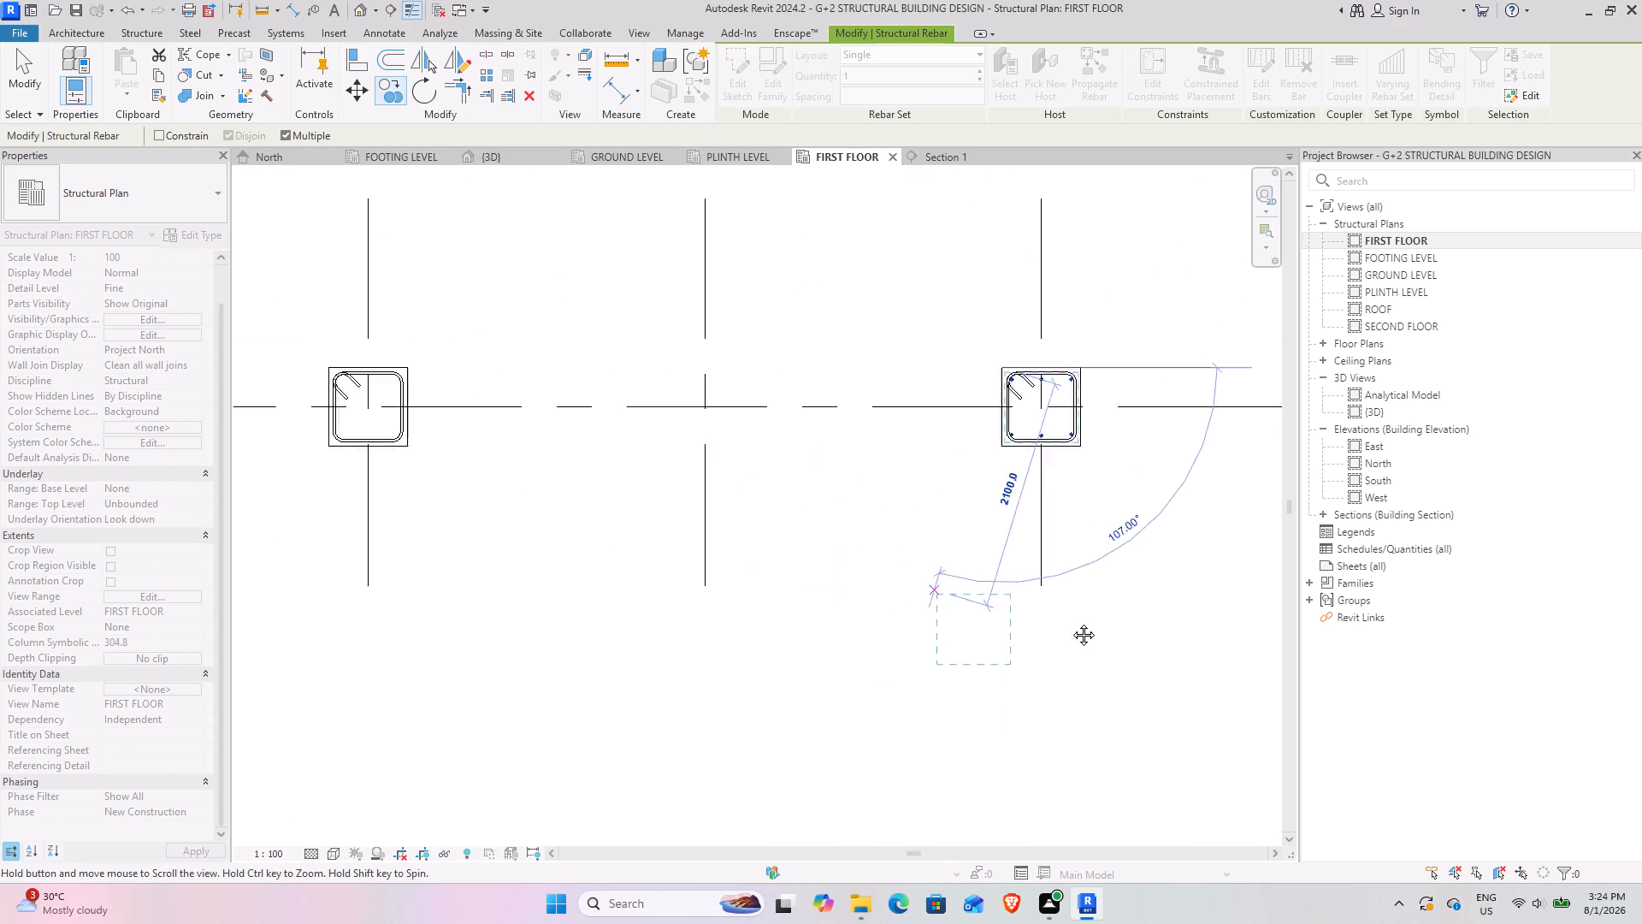
{"action": "middle_click_drag", "start_coordinate": [1071, 622], "coordinate": [1308, 653]}
{"action": "scroll", "coordinate": [686, 418], "scroll_direction": "up", "scroll_amount": 3}
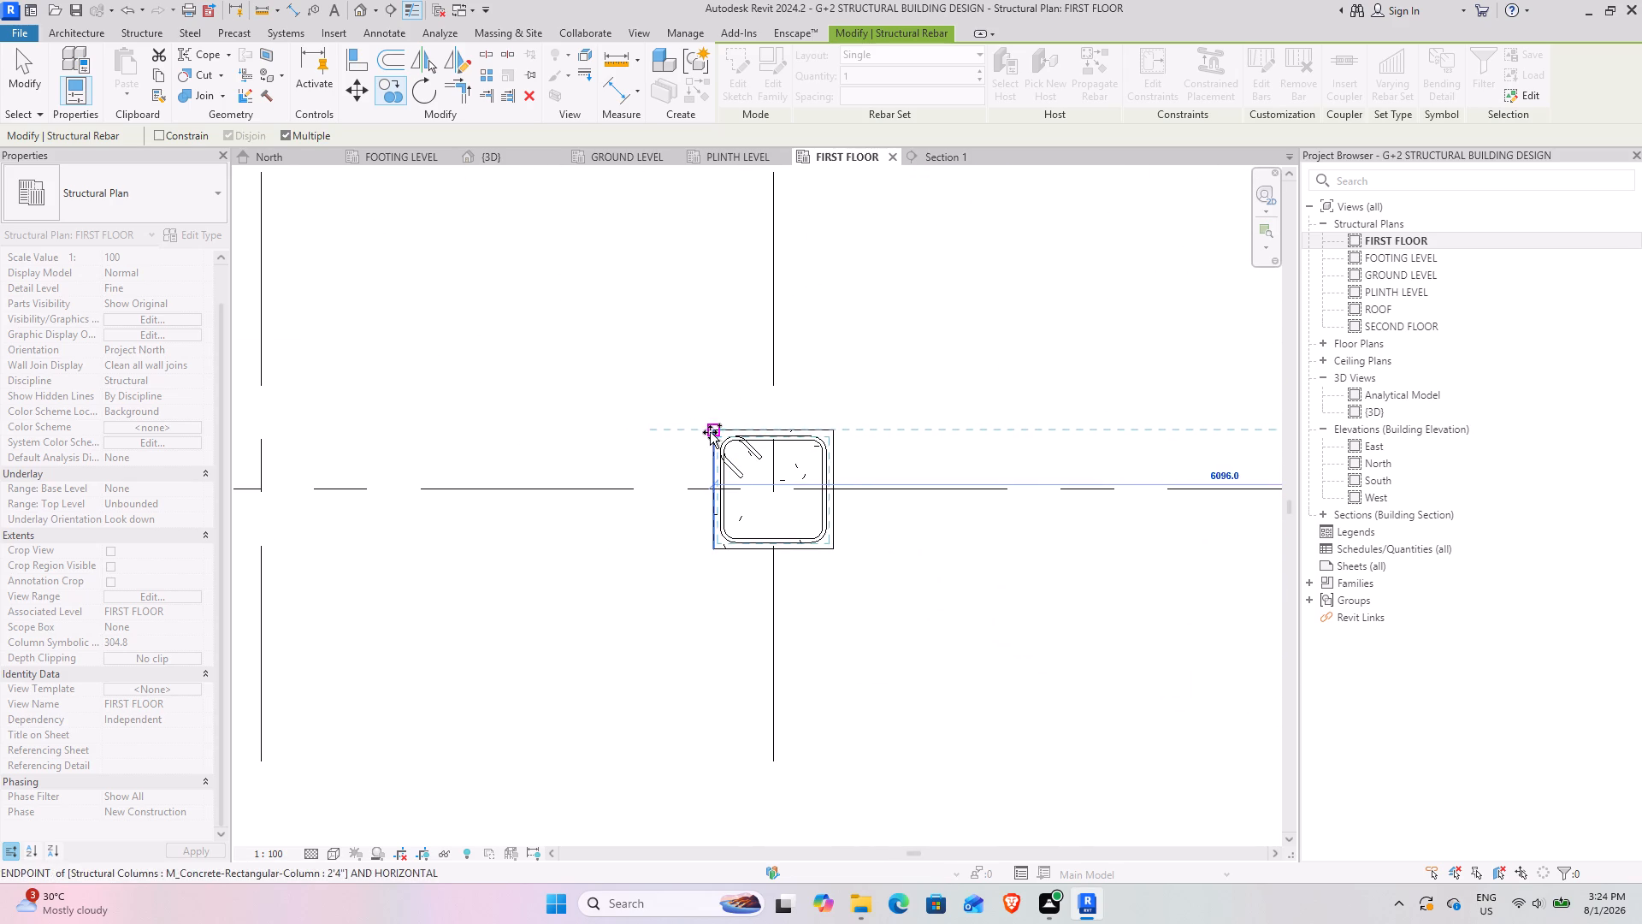
{"action": "left_click", "coordinate": [710, 432]}
{"action": "middle_click_drag", "start_coordinate": [552, 481], "coordinate": [1420, 539]}
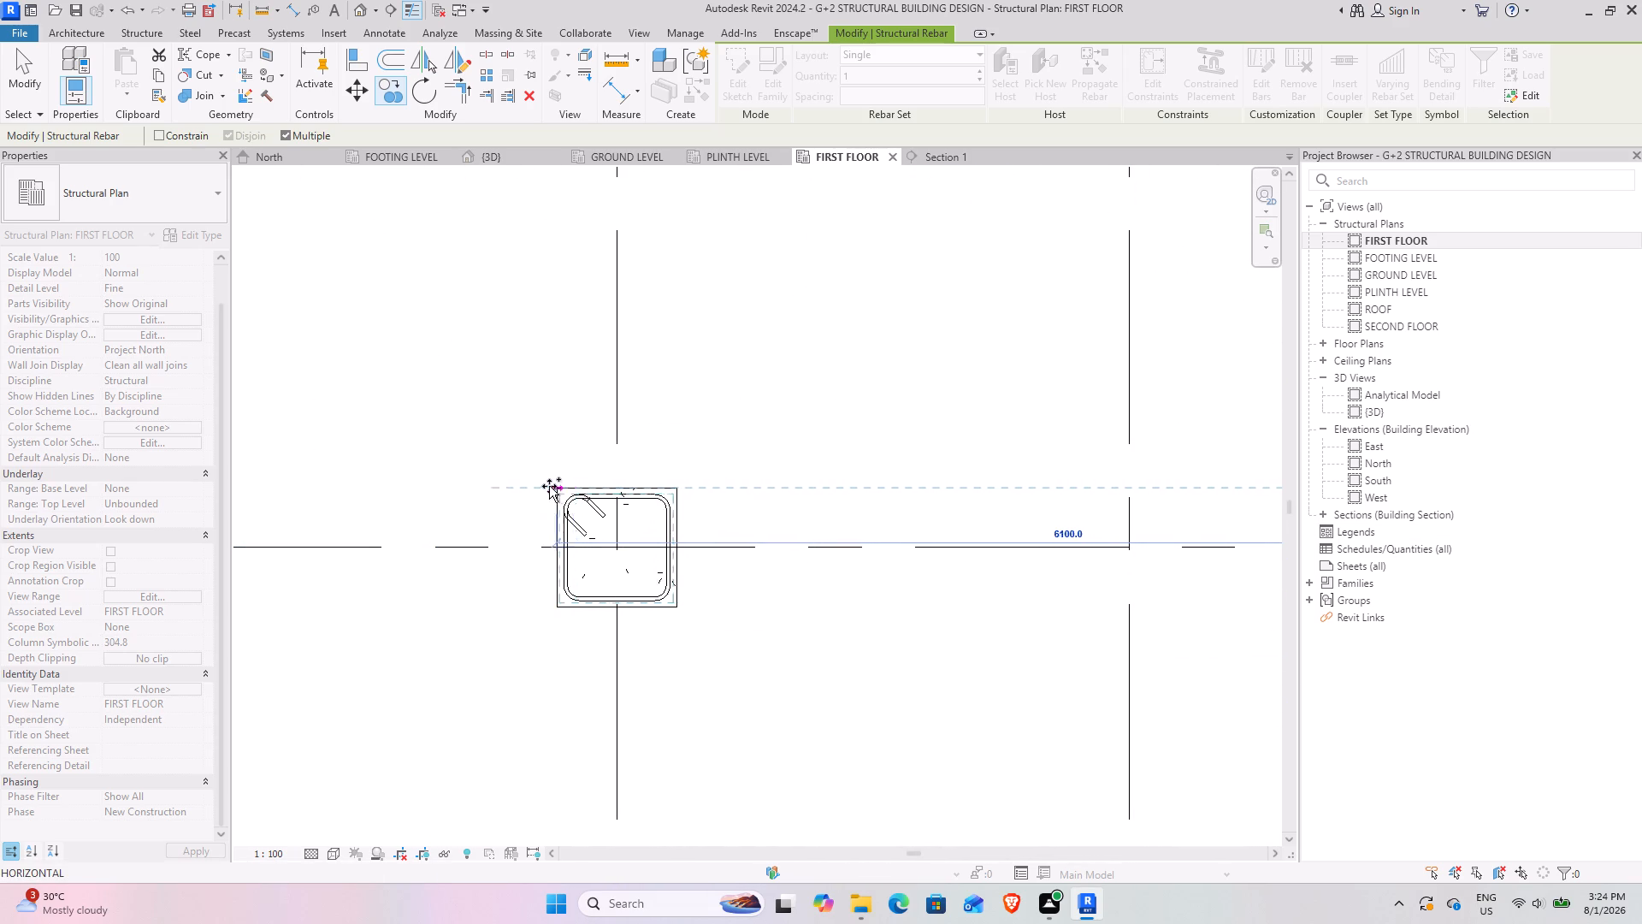
{"action": "scroll", "coordinate": [491, 484], "scroll_direction": "up", "scroll_amount": 7}
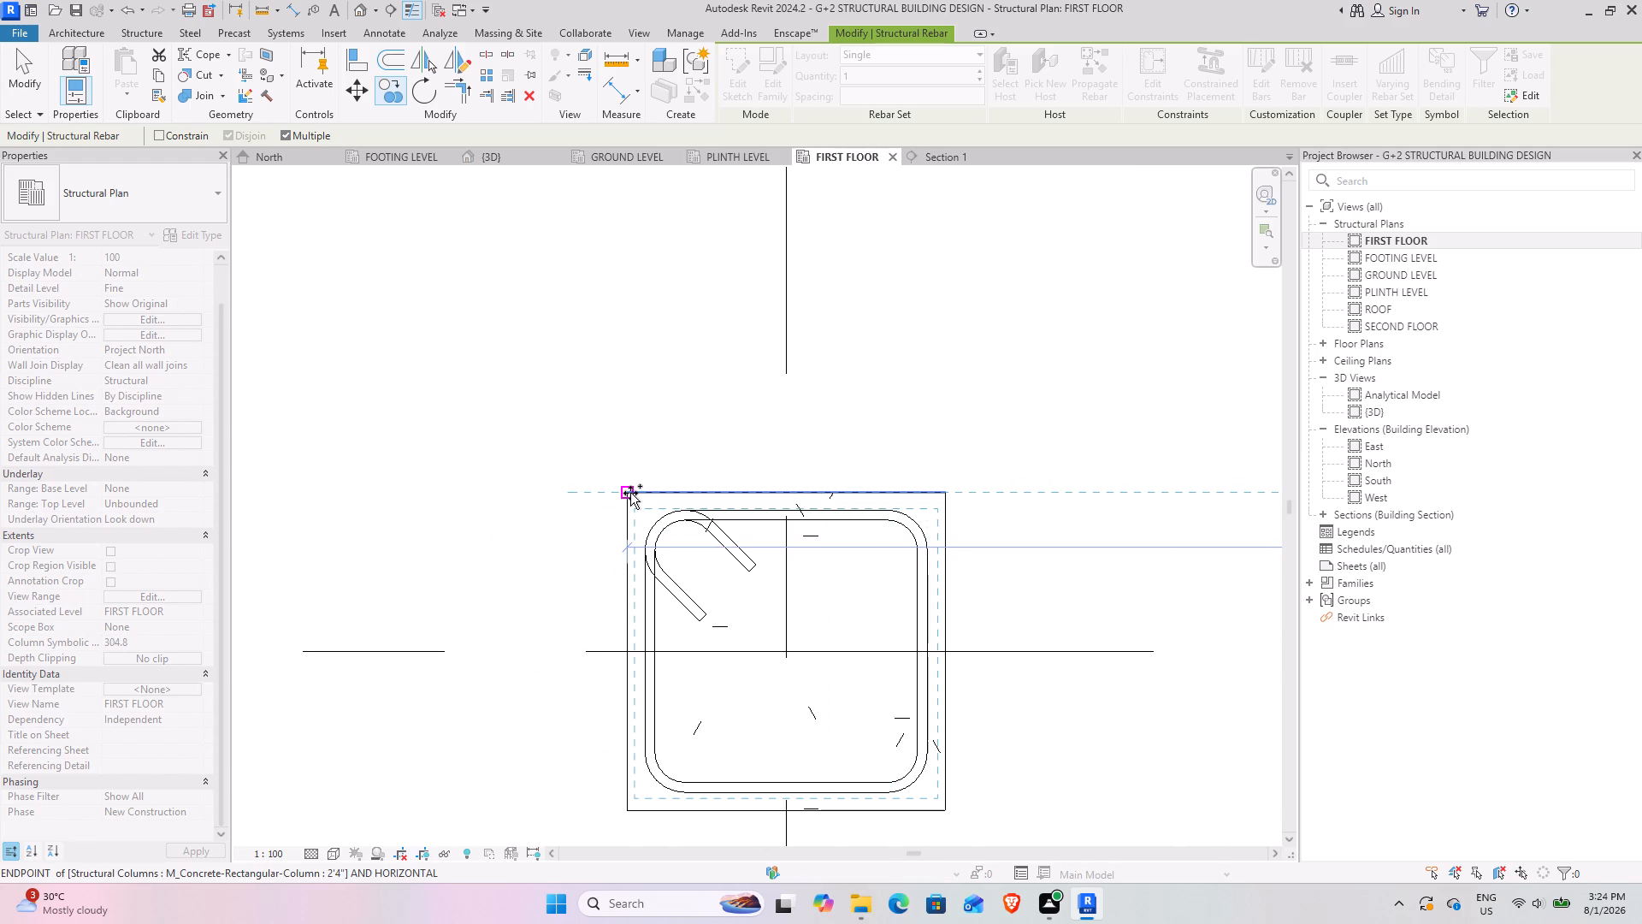
{"action": "left_click", "coordinate": [630, 493]}
Place a copy of the six bars in the middle-row column on grid 1.
{"action": "scroll", "coordinate": [672, 393], "scroll_direction": "down", "scroll_amount": 4}
{"action": "middle_click_drag", "start_coordinate": [714, 285], "coordinate": [697, 374]}
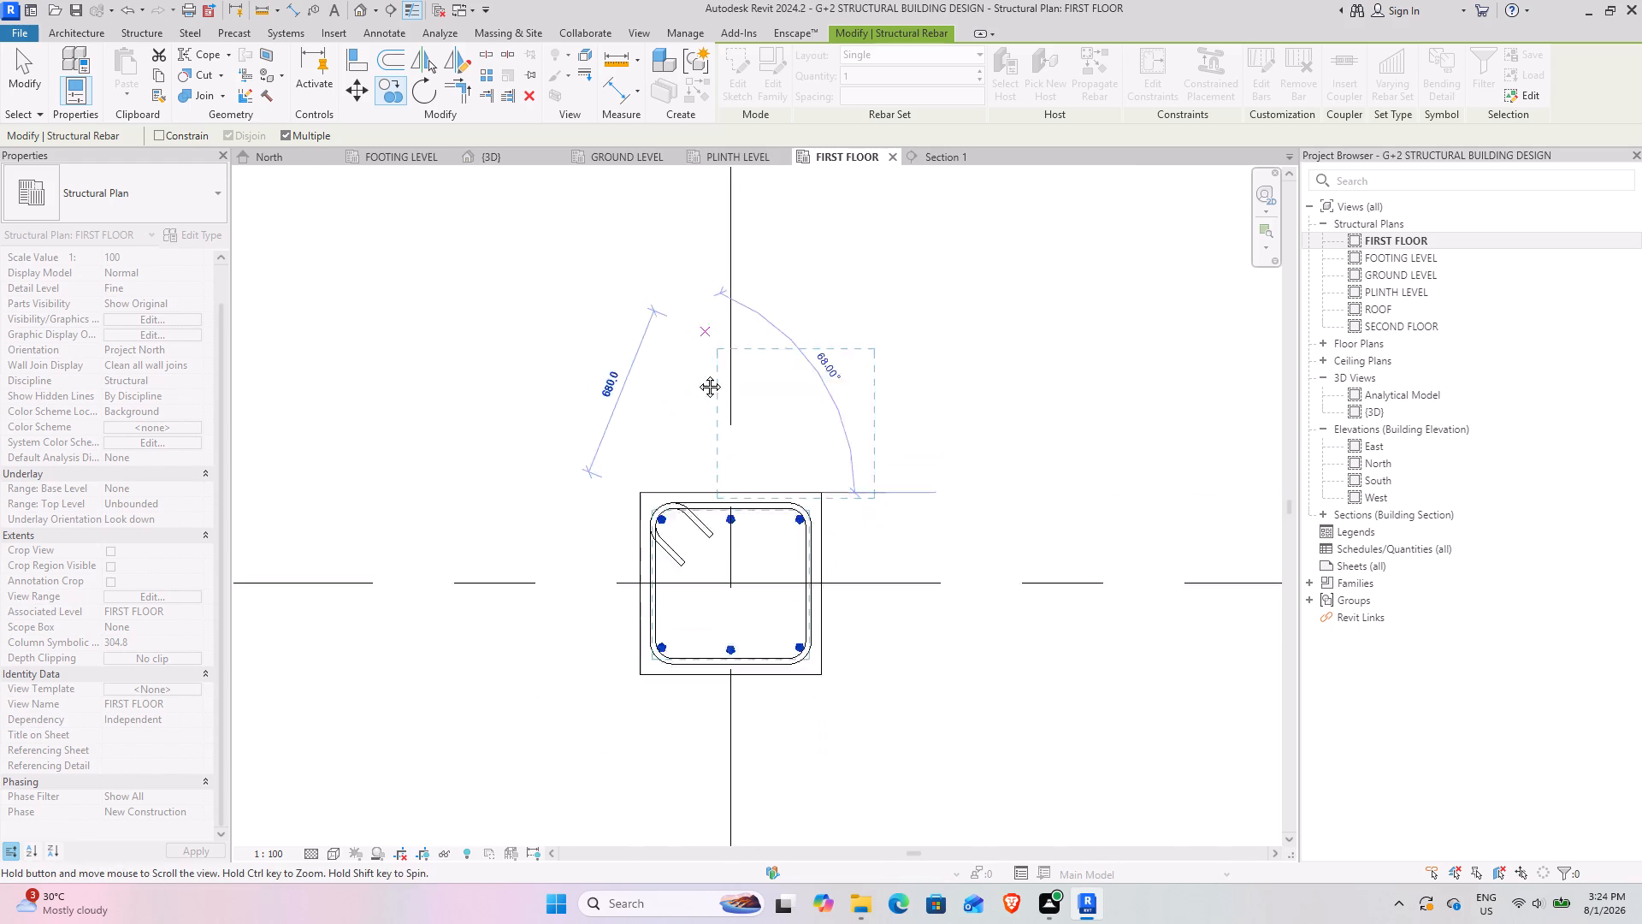
{"action": "middle_click_drag", "start_coordinate": [697, 374], "coordinate": [640, 704]}
{"action": "middle_click_drag", "start_coordinate": [692, 429], "coordinate": [667, 684]}
{"action": "scroll", "coordinate": [692, 429], "scroll_direction": "down", "scroll_amount": 1}
{"action": "scroll", "coordinate": [667, 539], "scroll_direction": "down", "scroll_amount": 9}
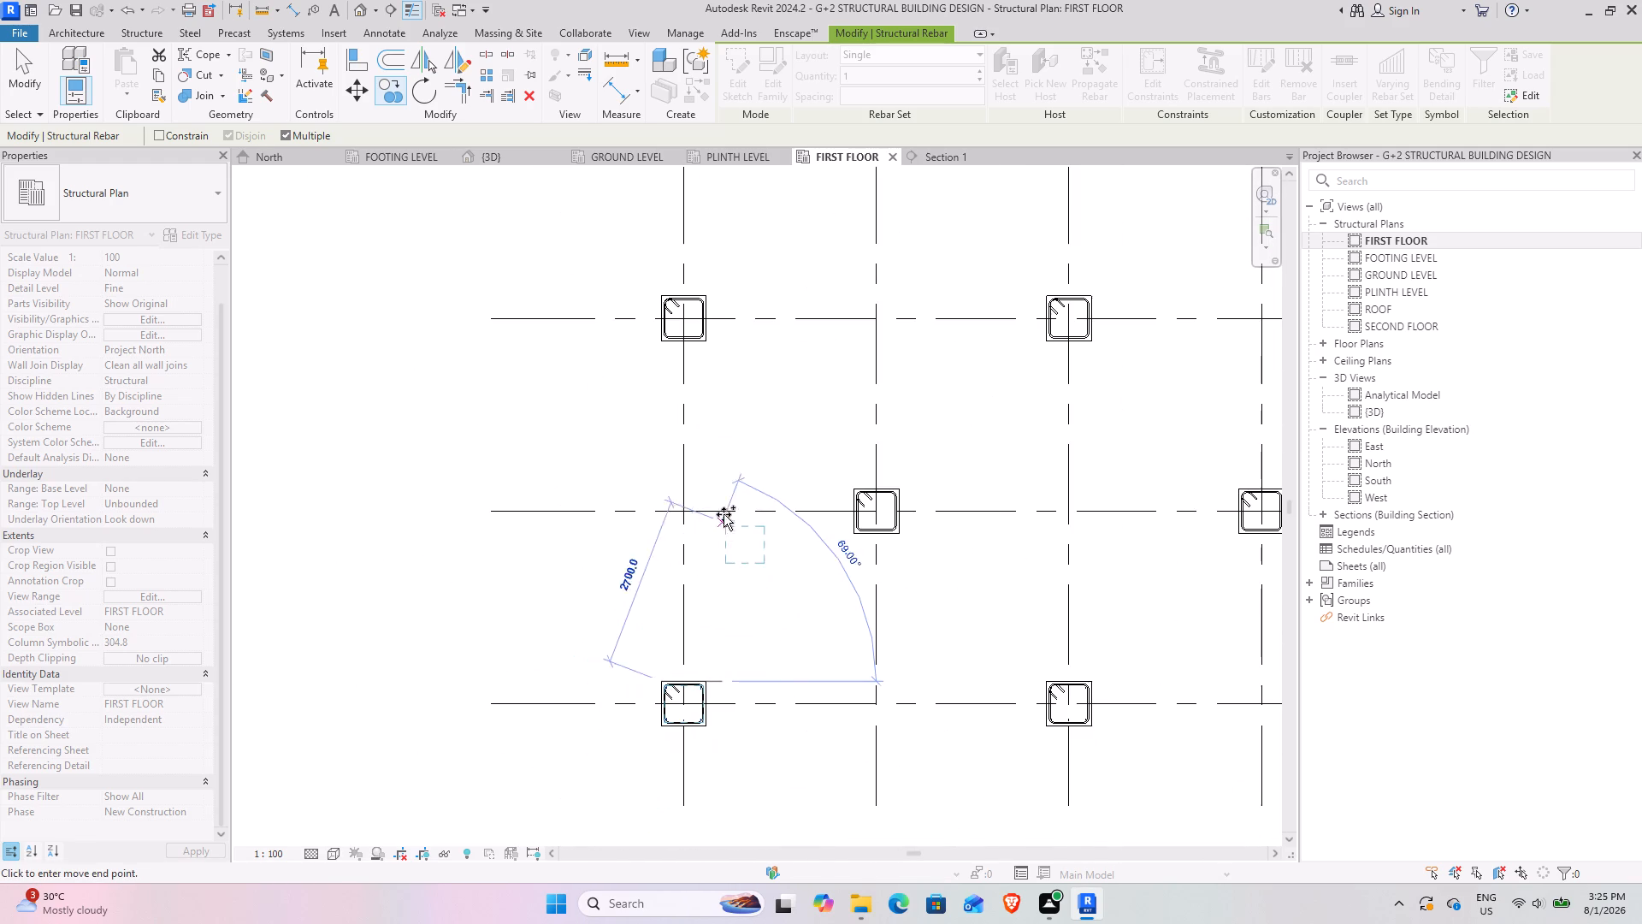
{"action": "middle_click_drag", "start_coordinate": [669, 275], "coordinate": [617, 522]}
{"action": "scroll", "coordinate": [610, 589], "scroll_direction": "up", "scroll_amount": 5}
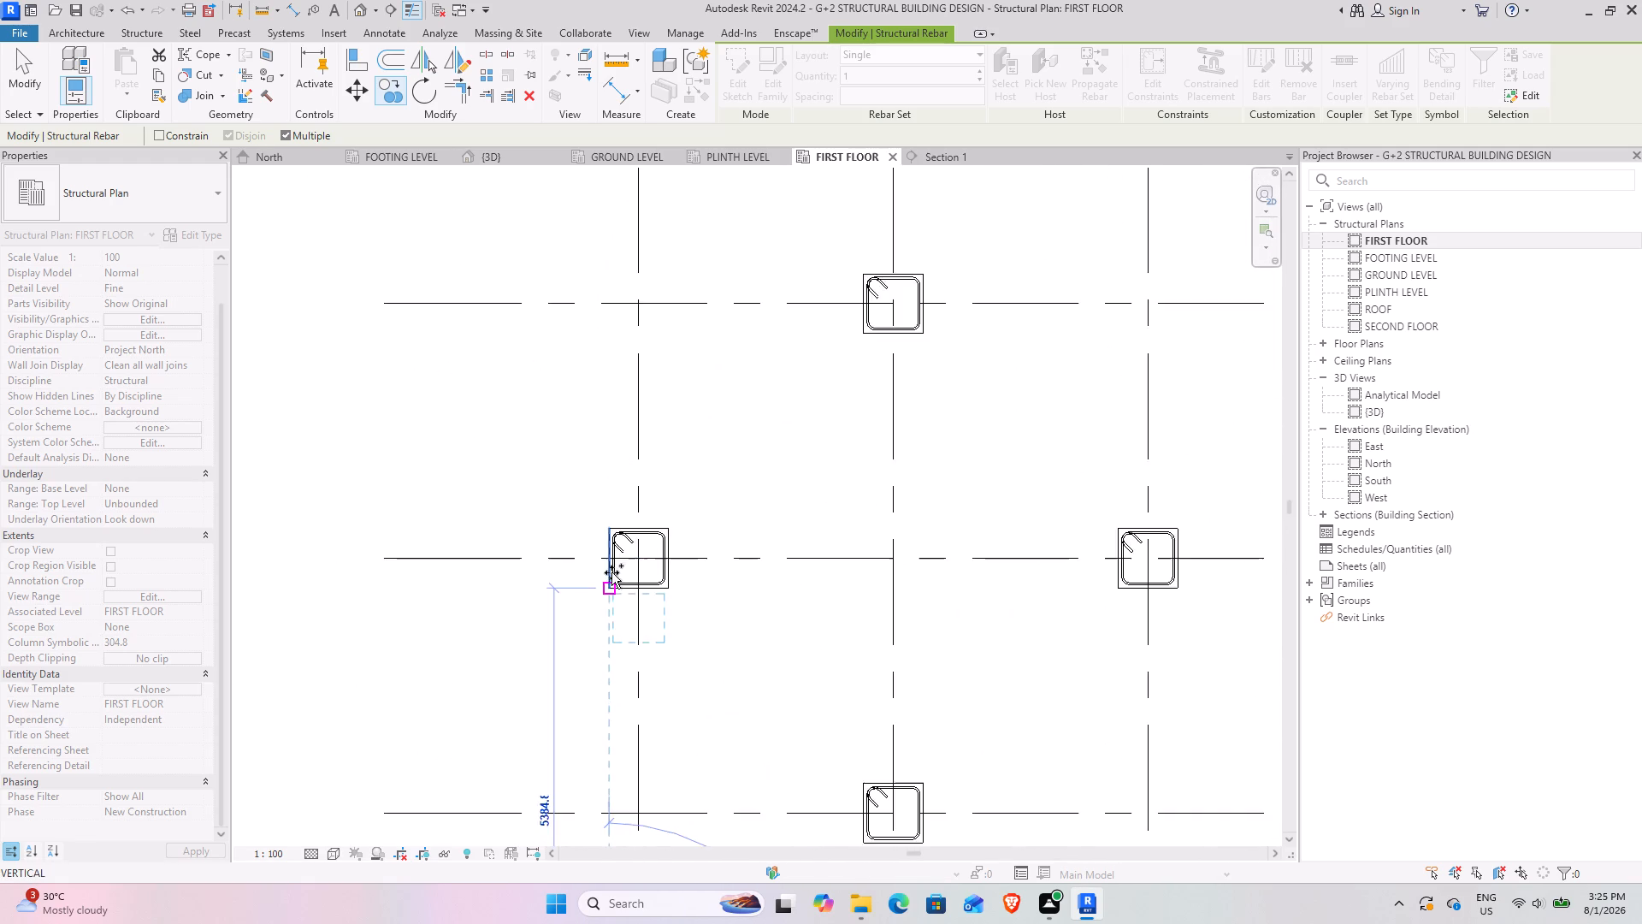
{"action": "scroll", "coordinate": [611, 572], "scroll_direction": "up", "scroll_amount": 3}
{"action": "left_click", "coordinate": [605, 471]}
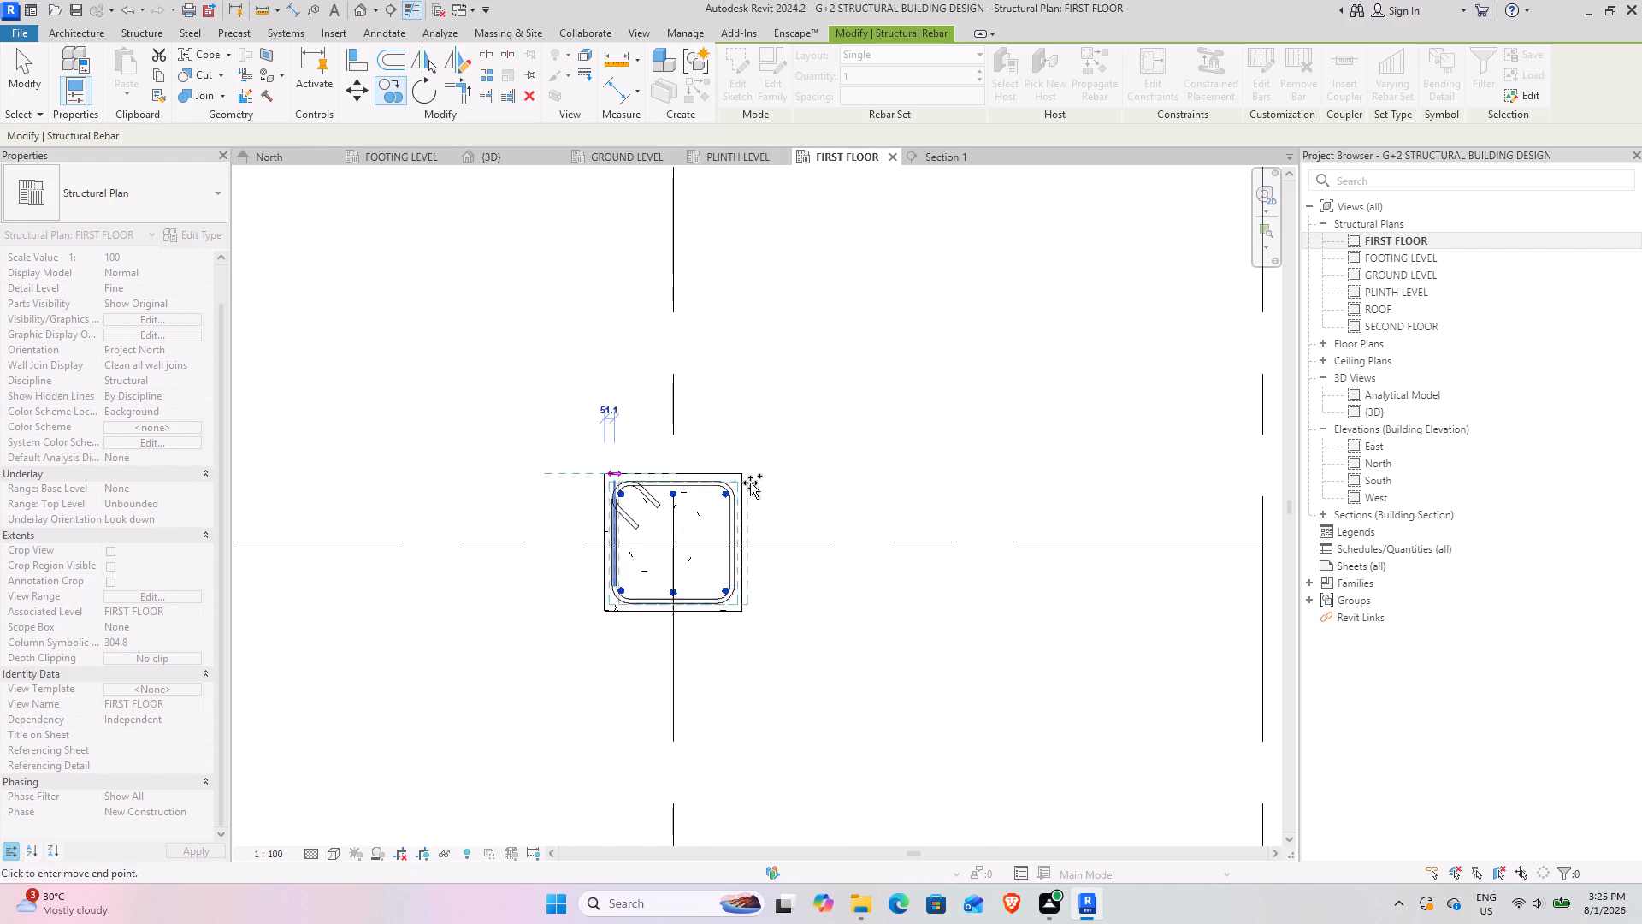
Place copies of the six bars in the two grid 2 columns, first the lower and then the upper one.
{"action": "scroll", "coordinate": [813, 480], "scroll_direction": "down", "scroll_amount": 3}
{"action": "middle_click_drag", "start_coordinate": [924, 603], "coordinate": [629, 371]}
{"action": "scroll", "coordinate": [625, 371], "scroll_direction": "down", "scroll_amount": 1}
{"action": "scroll", "coordinate": [759, 607], "scroll_direction": "up", "scroll_amount": 5}
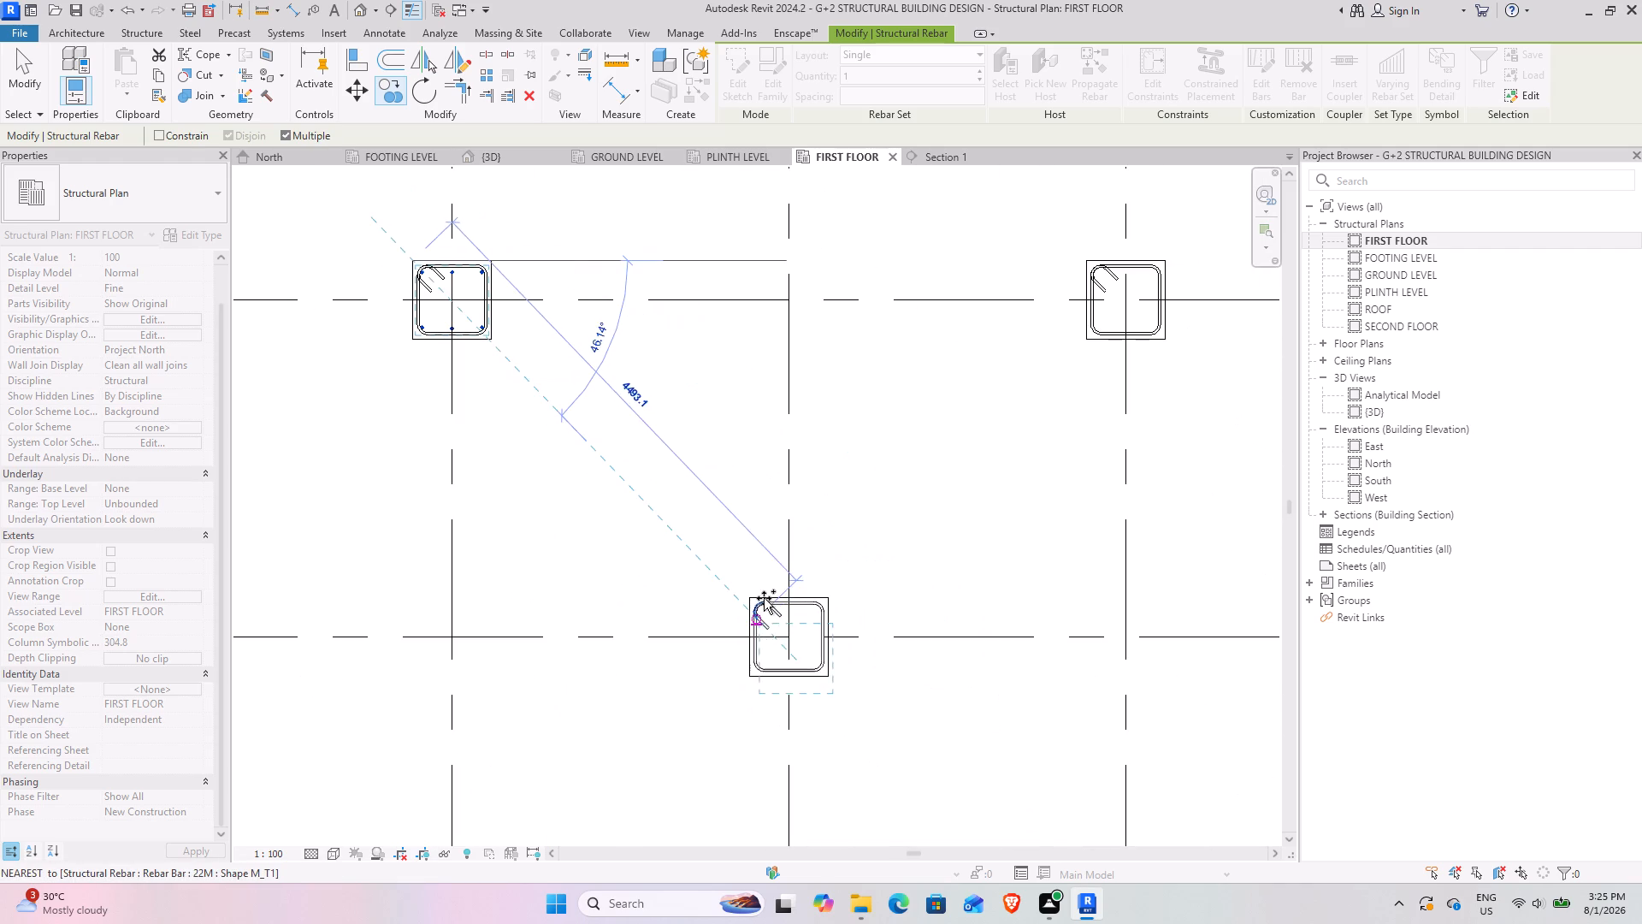
{"action": "scroll", "coordinate": [764, 598], "scroll_direction": "up", "scroll_amount": 6}
{"action": "left_click", "coordinate": [697, 589]}
{"action": "scroll", "coordinate": [729, 377], "scroll_direction": "down", "scroll_amount": 2}
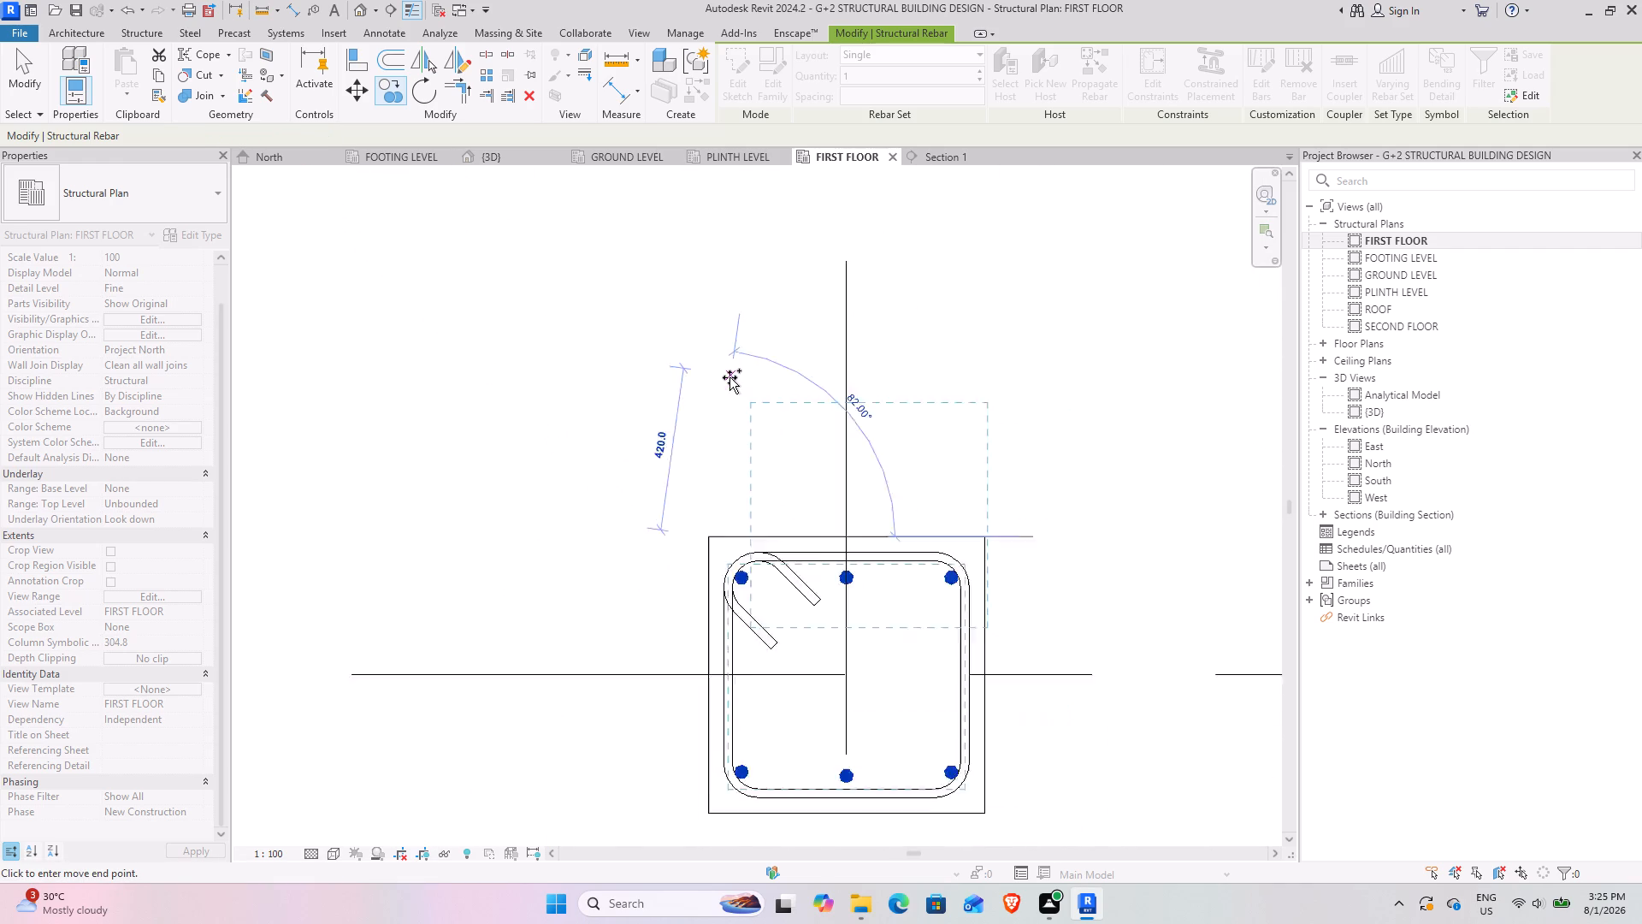
{"action": "scroll", "coordinate": [729, 377], "scroll_direction": "down", "scroll_amount": 6}
{"action": "middle_click_drag", "start_coordinate": [804, 321], "coordinate": [812, 868]}
{"action": "middle_click_drag", "start_coordinate": [817, 448], "coordinate": [773, 718]}
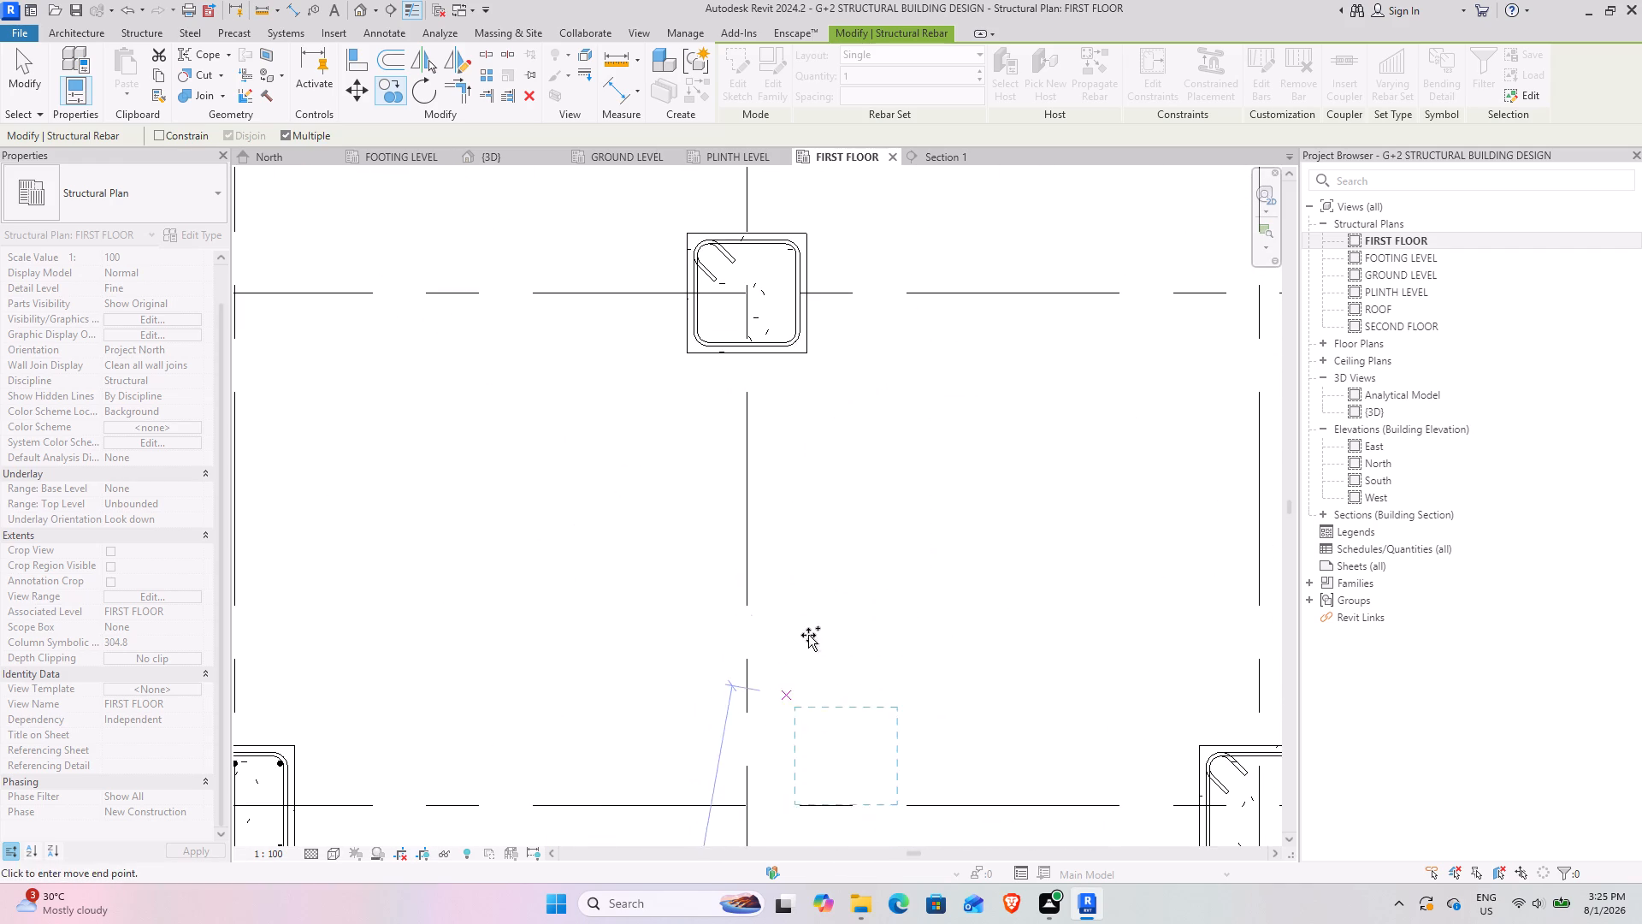
{"action": "left_click", "coordinate": [690, 235]}
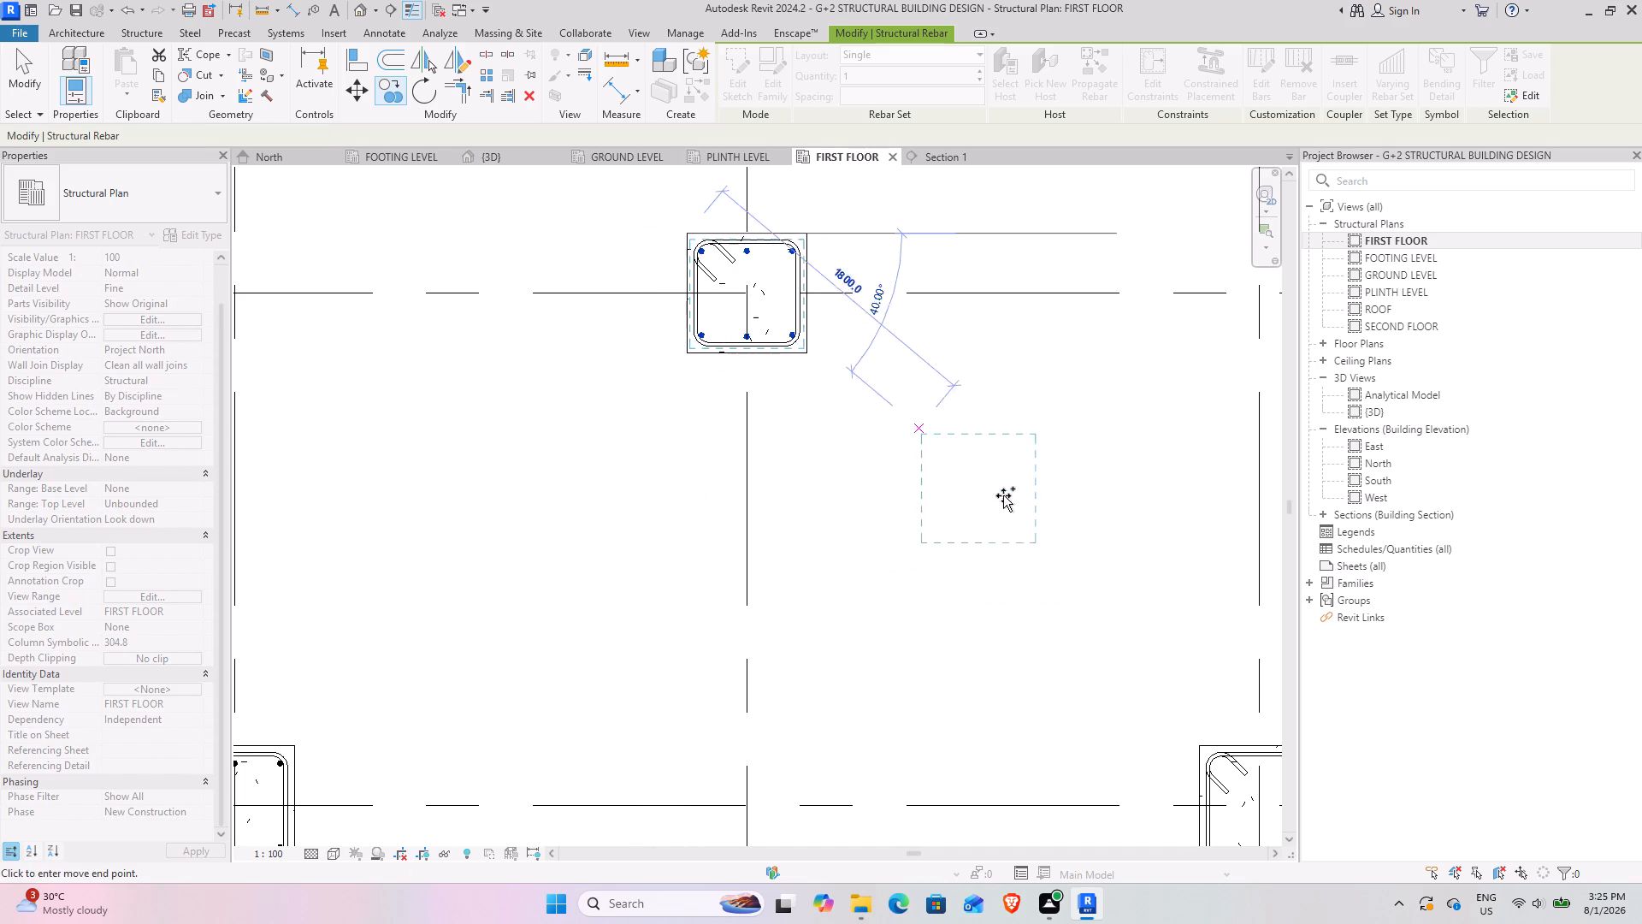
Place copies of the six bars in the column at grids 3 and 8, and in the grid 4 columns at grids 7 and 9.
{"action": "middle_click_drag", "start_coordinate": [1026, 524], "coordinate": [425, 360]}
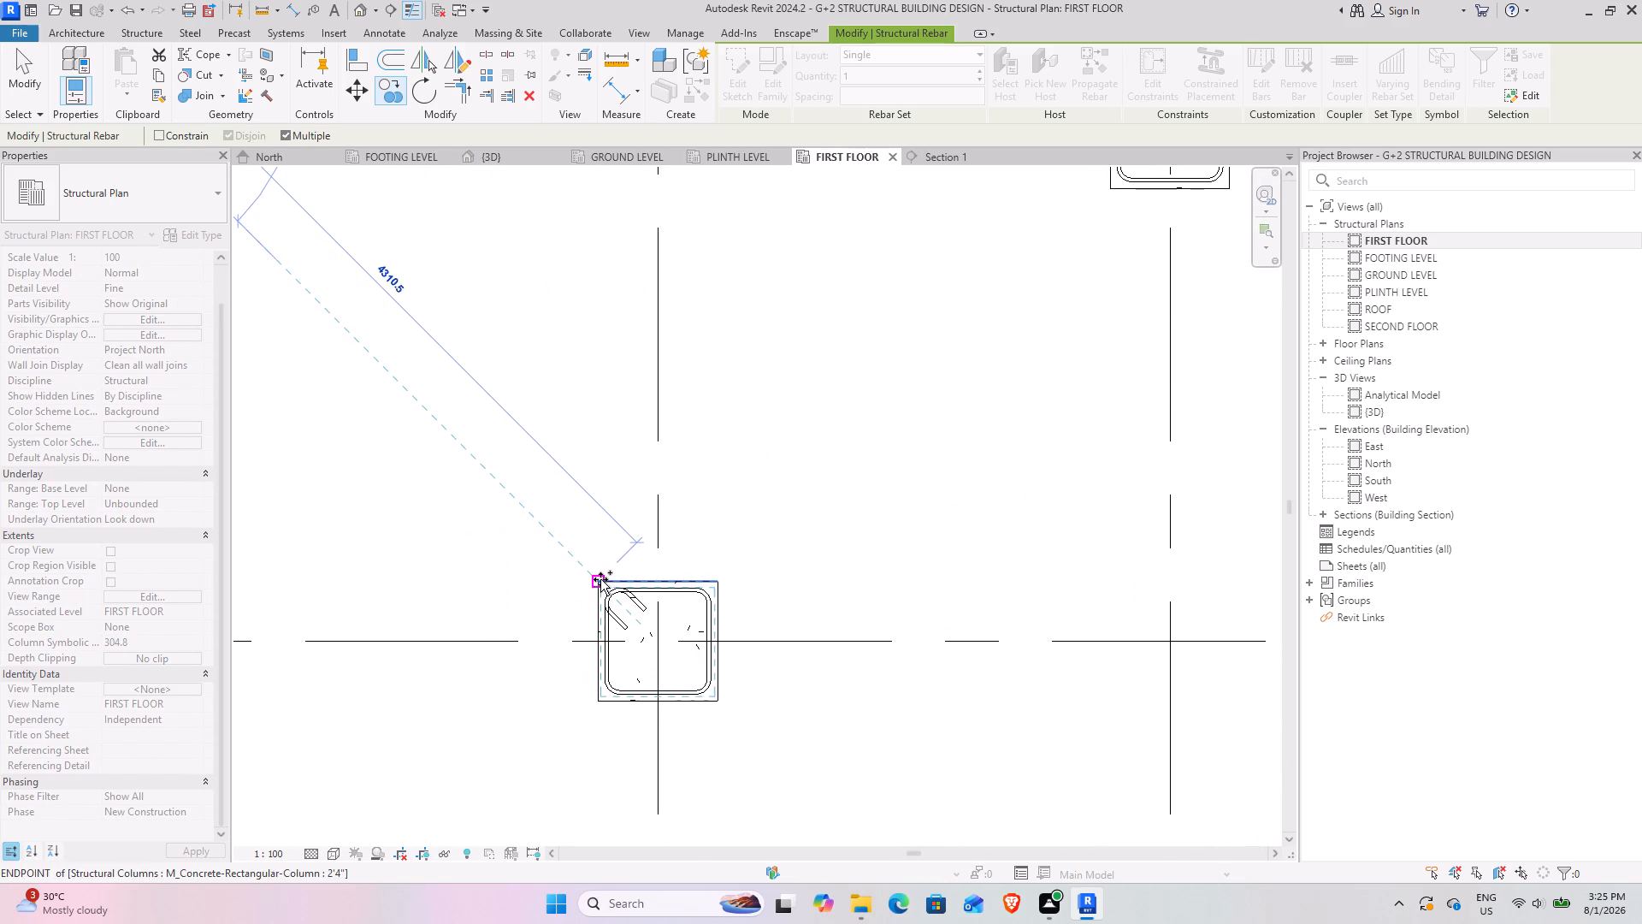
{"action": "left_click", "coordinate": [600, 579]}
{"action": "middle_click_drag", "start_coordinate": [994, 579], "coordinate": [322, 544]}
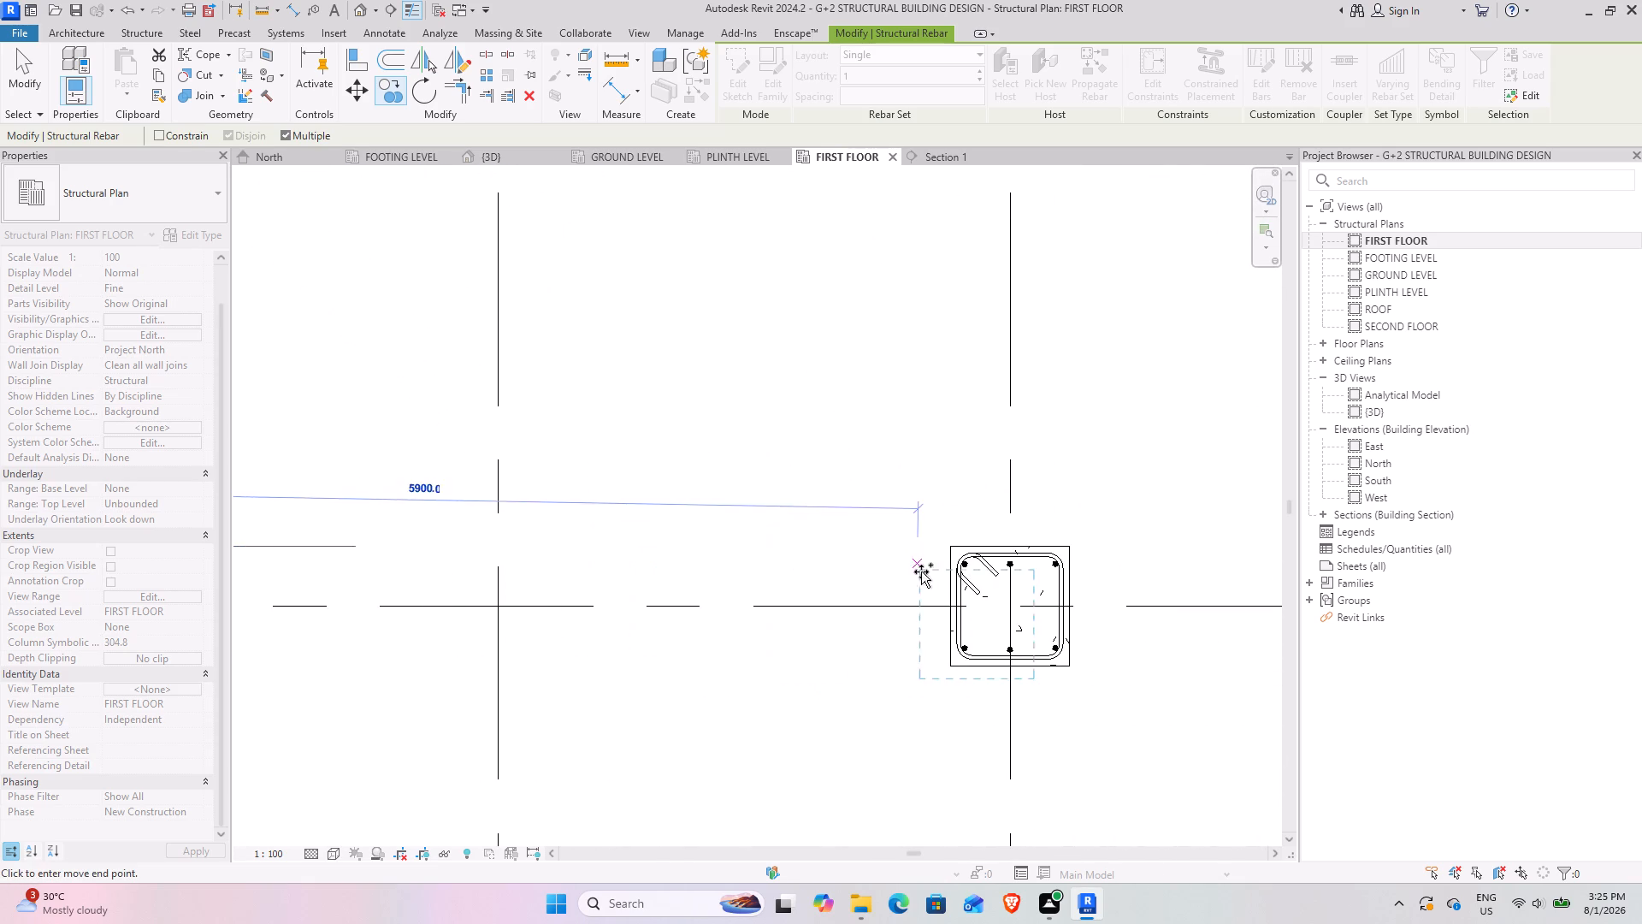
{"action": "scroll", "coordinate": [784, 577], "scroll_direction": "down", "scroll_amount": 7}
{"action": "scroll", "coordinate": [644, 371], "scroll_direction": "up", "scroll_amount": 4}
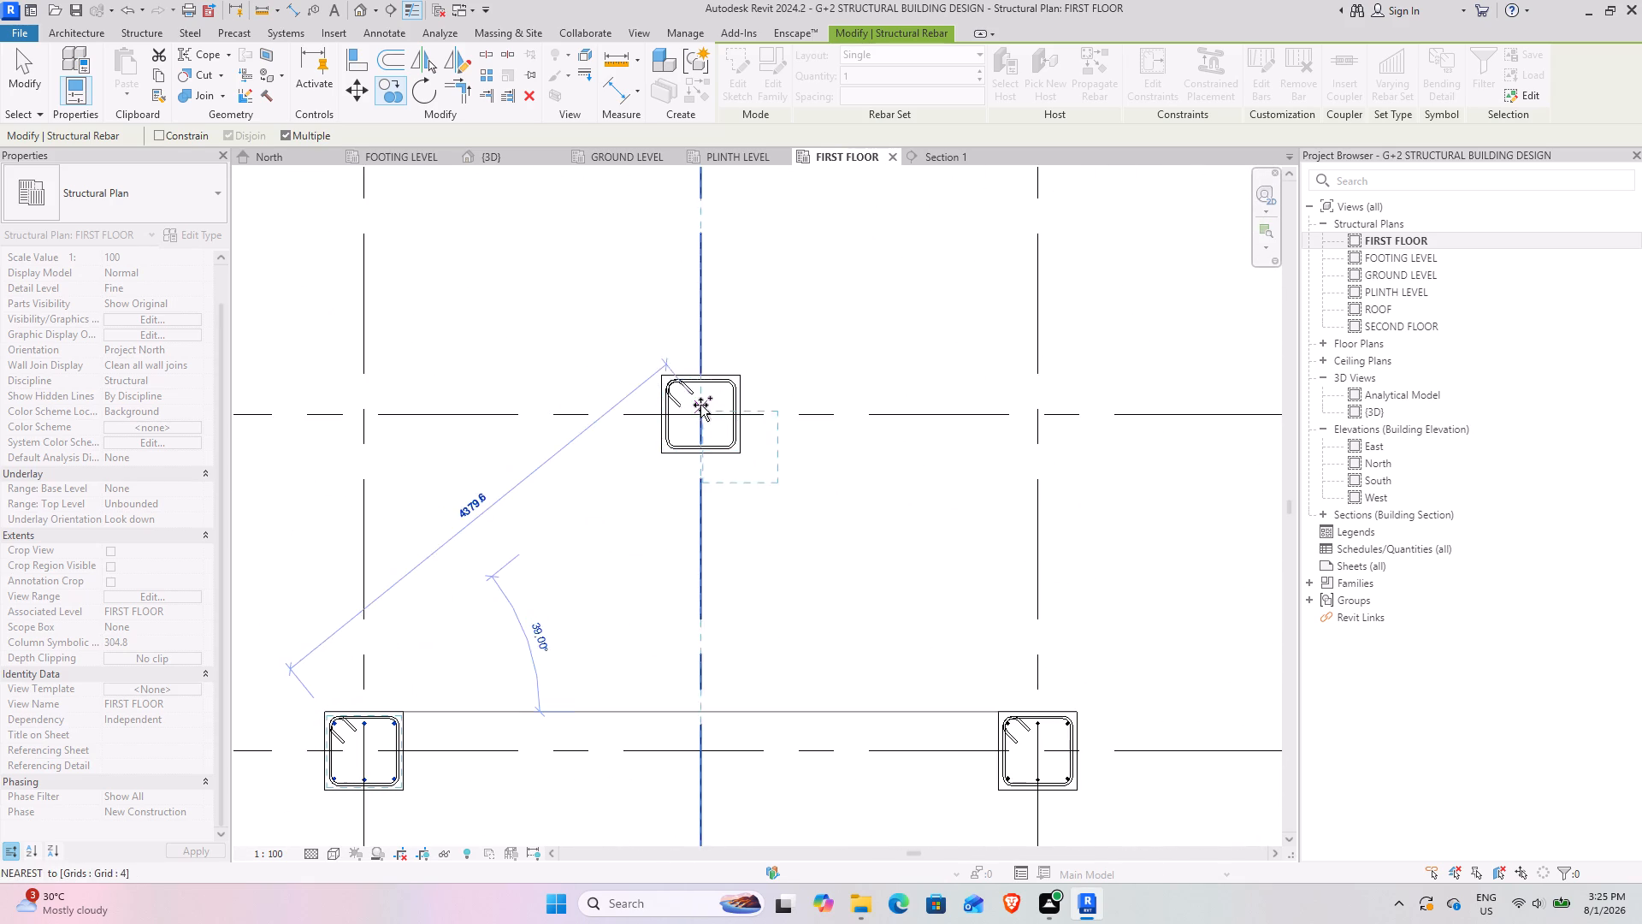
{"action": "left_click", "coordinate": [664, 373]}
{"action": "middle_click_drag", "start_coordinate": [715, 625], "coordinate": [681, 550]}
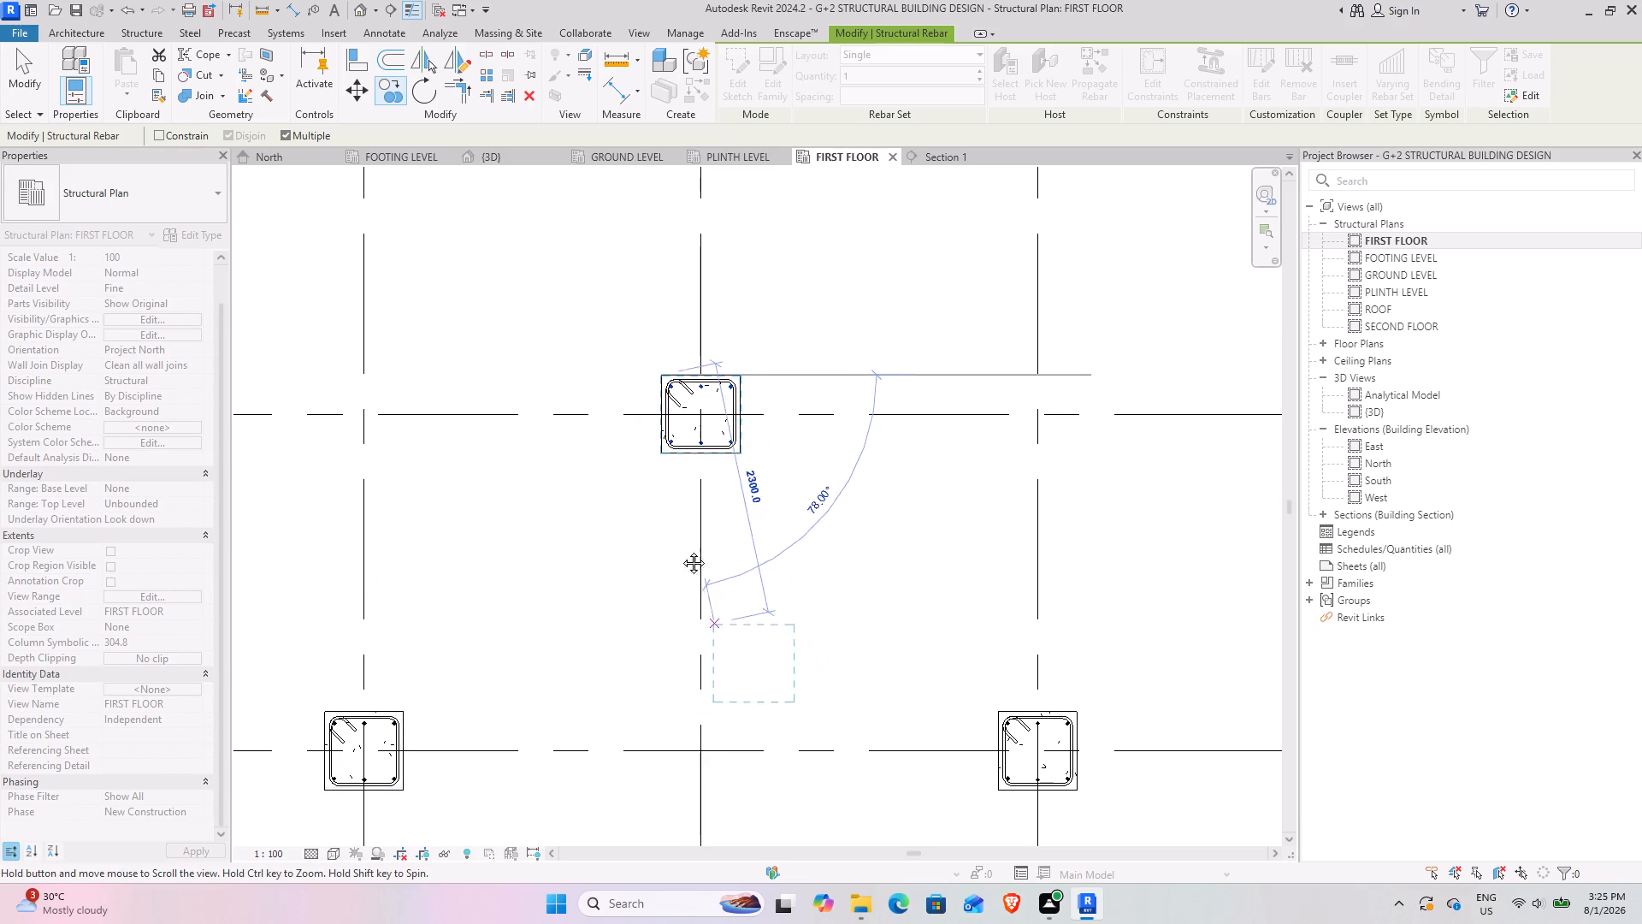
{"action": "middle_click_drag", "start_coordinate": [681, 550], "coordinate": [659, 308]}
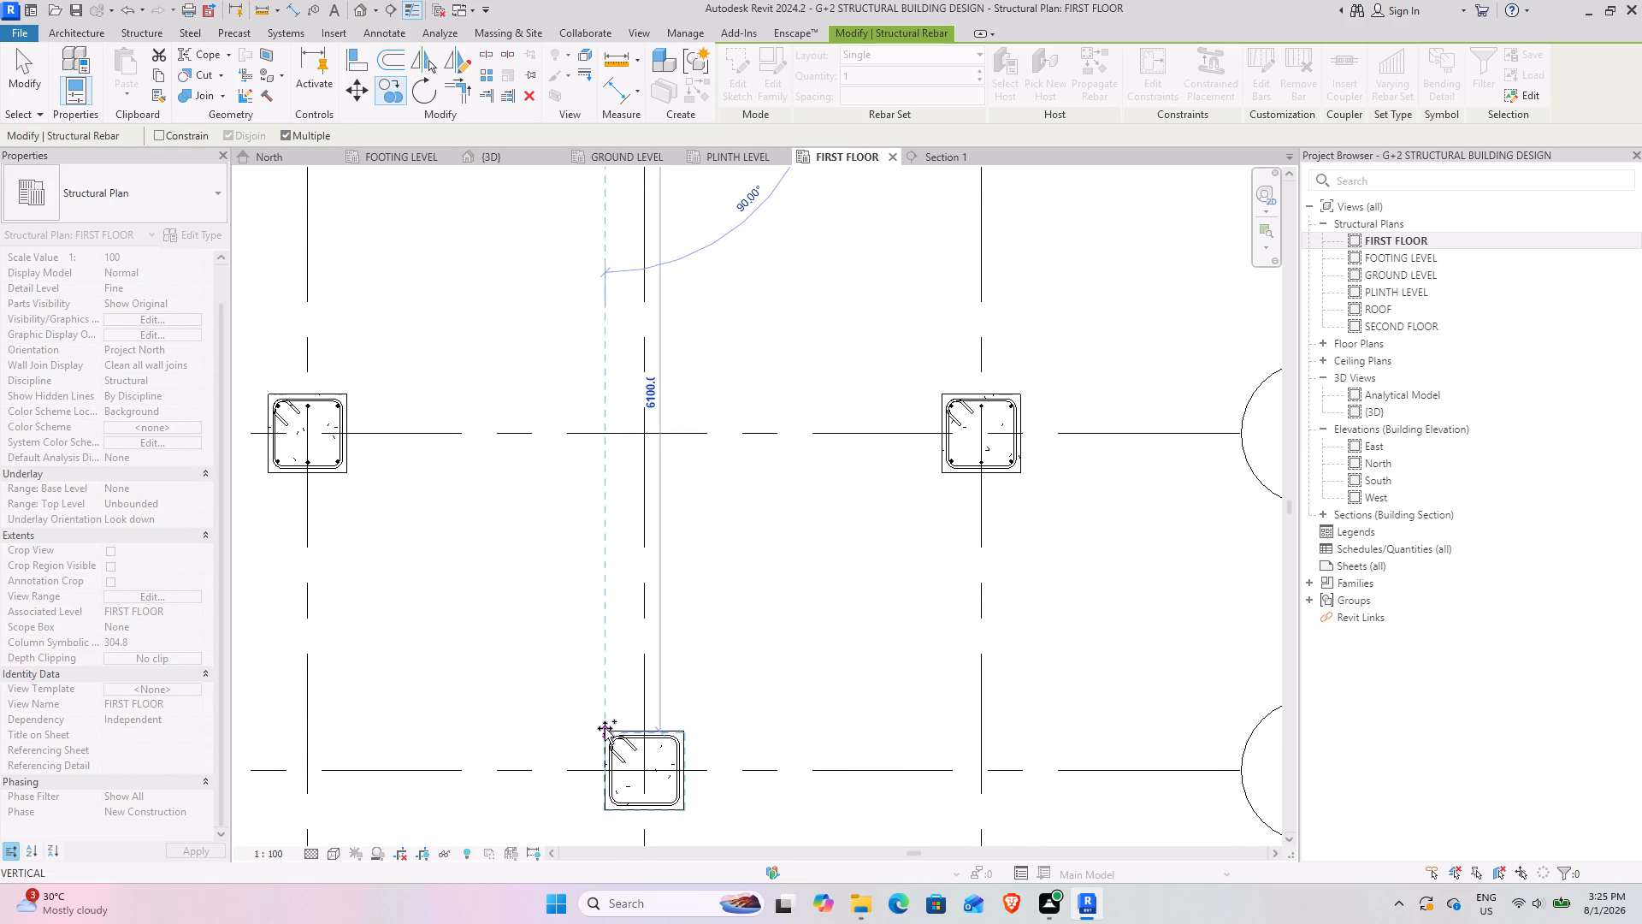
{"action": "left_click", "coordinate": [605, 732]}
Check the columns across the FIRST FLOOR plan for any still missing the six vertical bars, and end the copying.
{"action": "scroll", "coordinate": [533, 431], "scroll_direction": "down", "scroll_amount": 4}
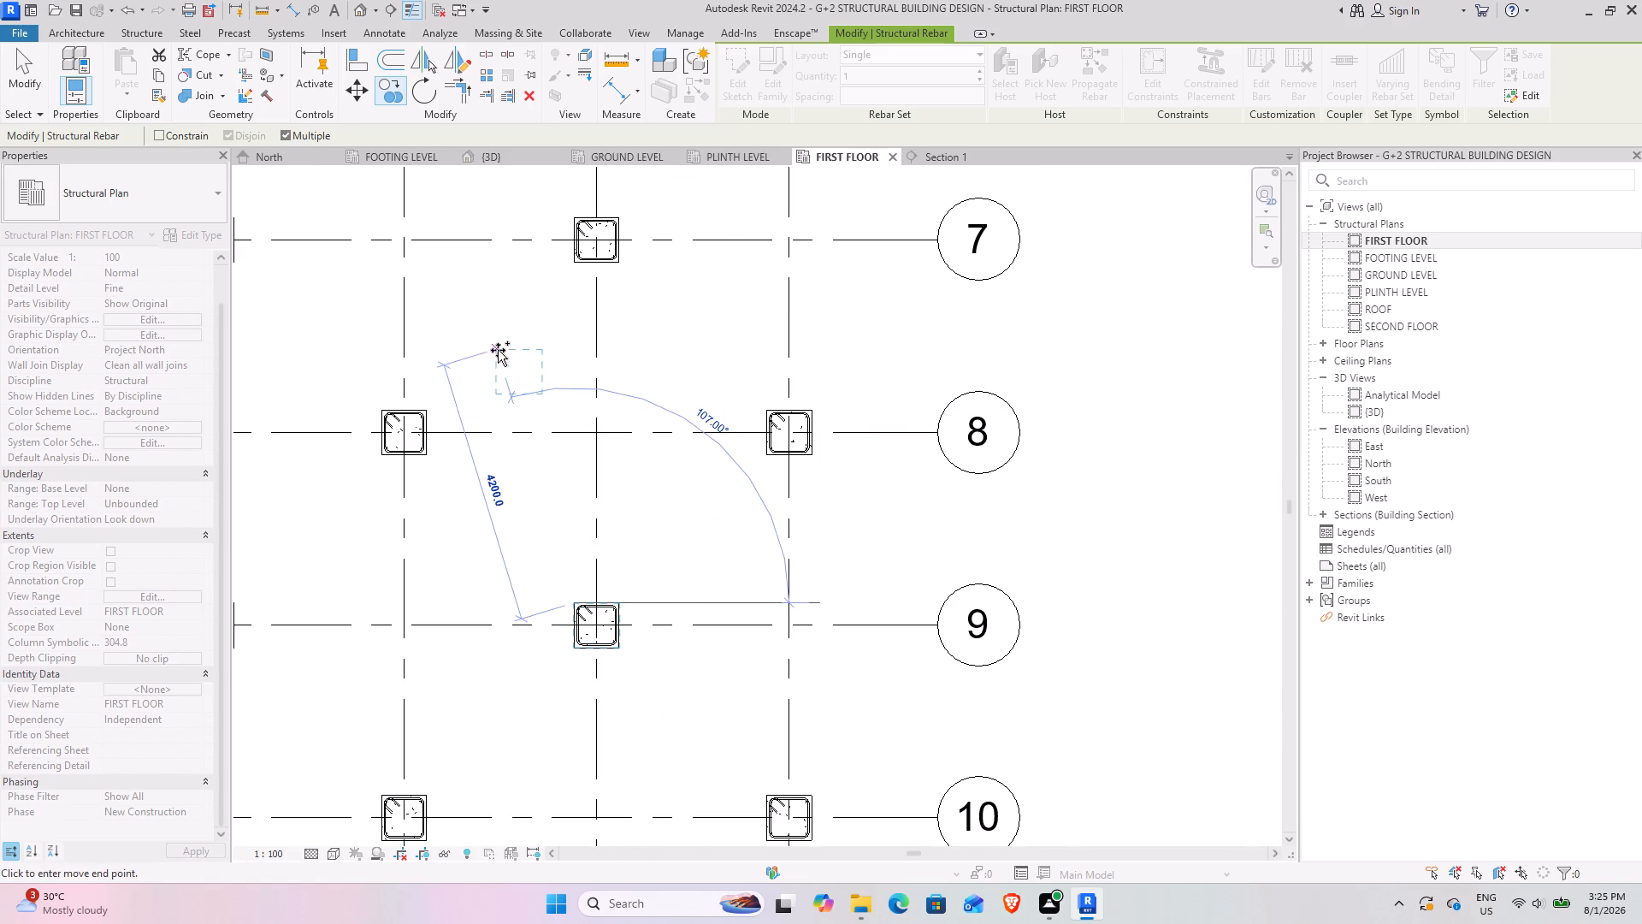
{"action": "middle_click_drag", "start_coordinate": [498, 350], "coordinate": [692, 682]}
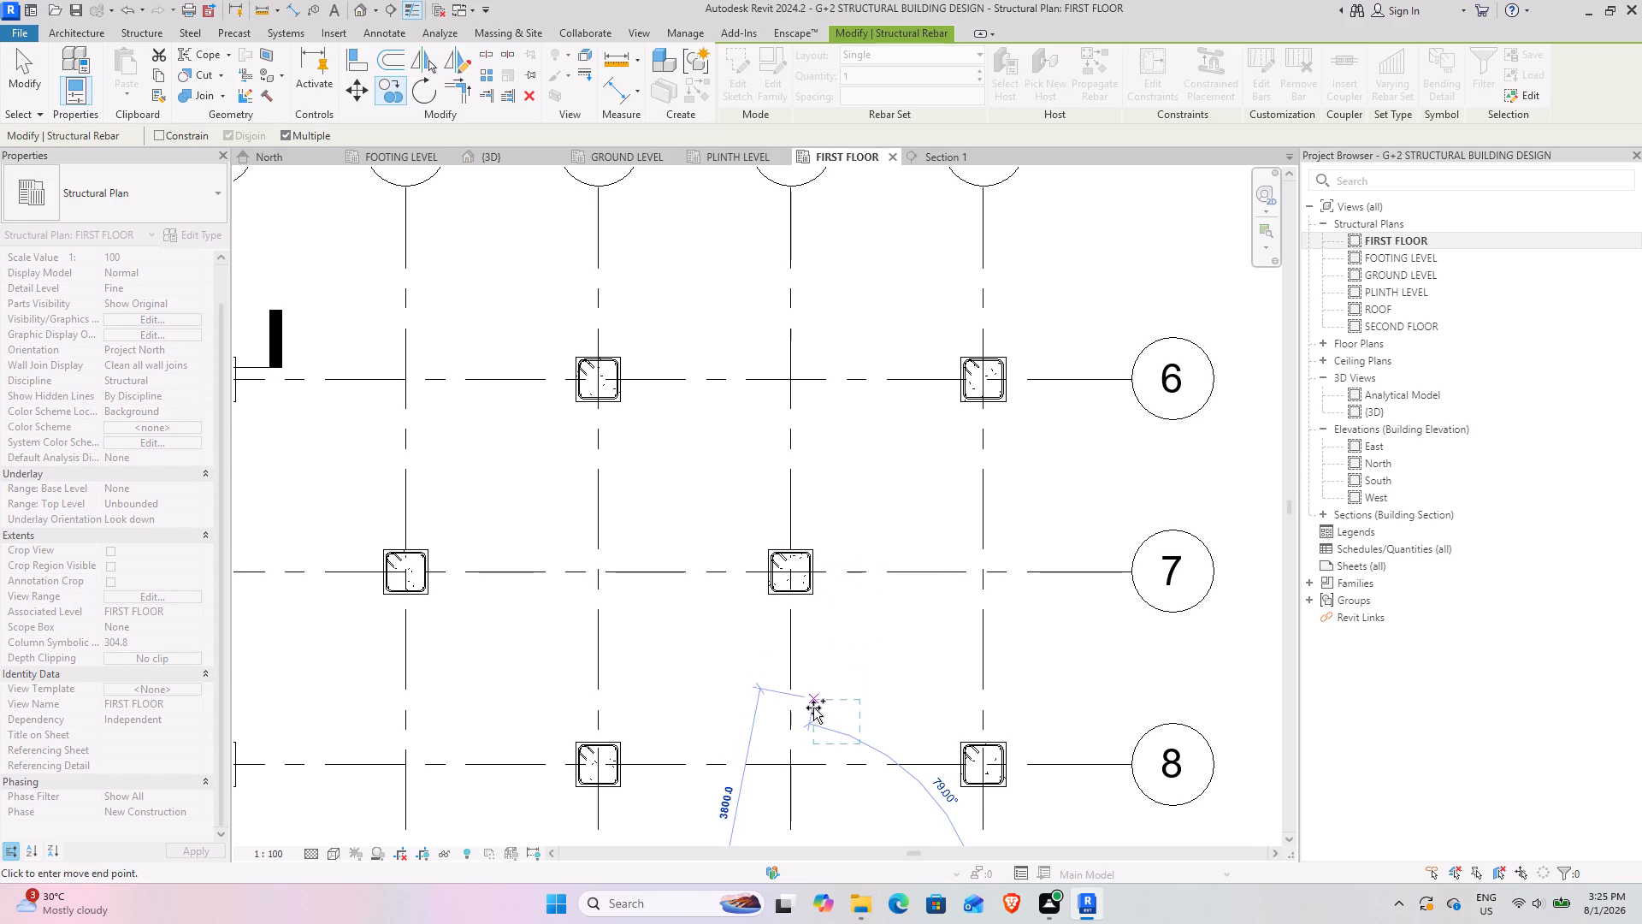
{"action": "scroll", "coordinate": [671, 753], "scroll_direction": "up", "scroll_amount": 6}
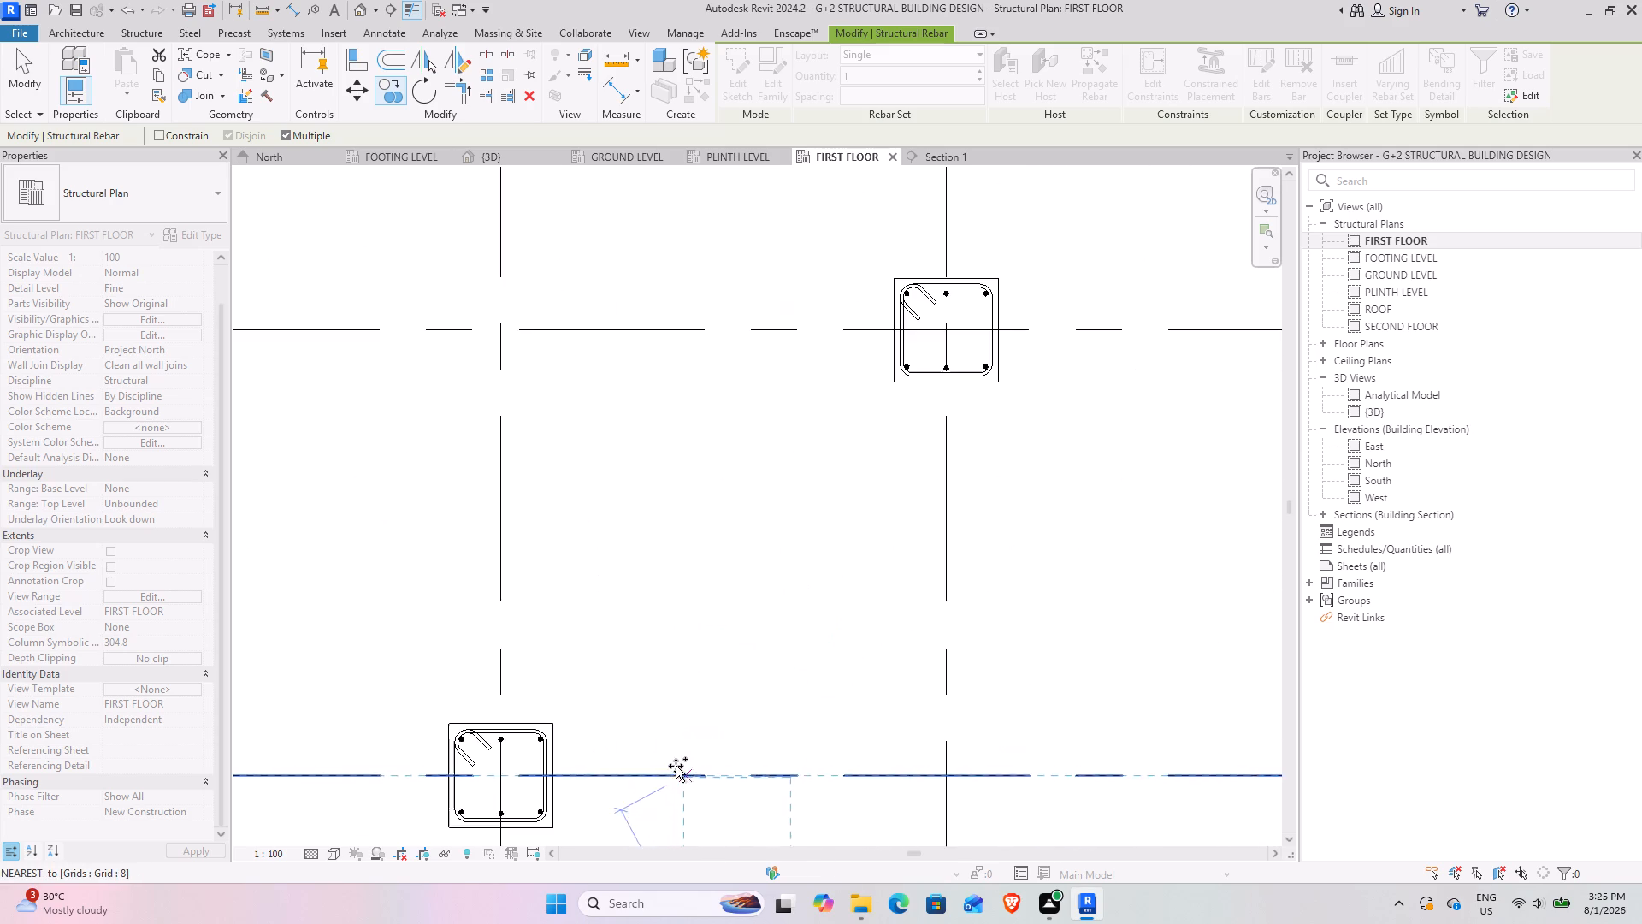
{"action": "middle_click_drag", "start_coordinate": [854, 417], "coordinate": [1066, 884]}
{"action": "scroll", "coordinate": [561, 512], "scroll_direction": "up", "scroll_amount": 1}
{"action": "middle_click_drag", "start_coordinate": [563, 512], "coordinate": [870, 452]}
{"action": "scroll", "coordinate": [860, 453], "scroll_direction": "down", "scroll_amount": 4}
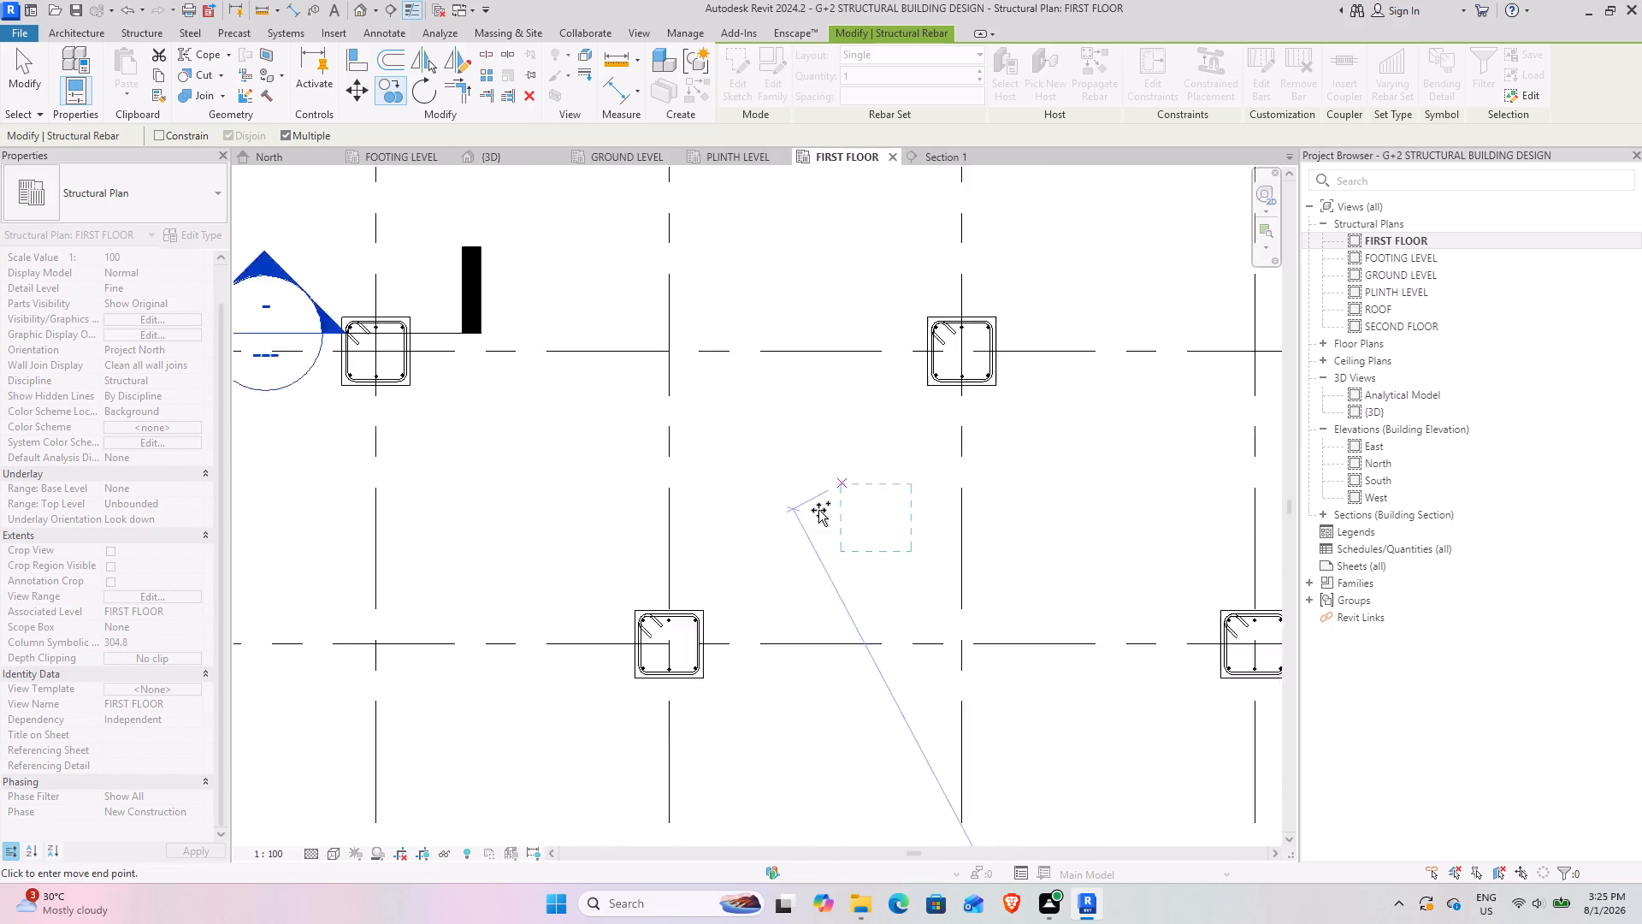
{"action": "scroll", "coordinate": [818, 510], "scroll_direction": "down", "scroll_amount": 4}
{"action": "middle_click_drag", "start_coordinate": [1042, 736], "coordinate": [703, 142]}
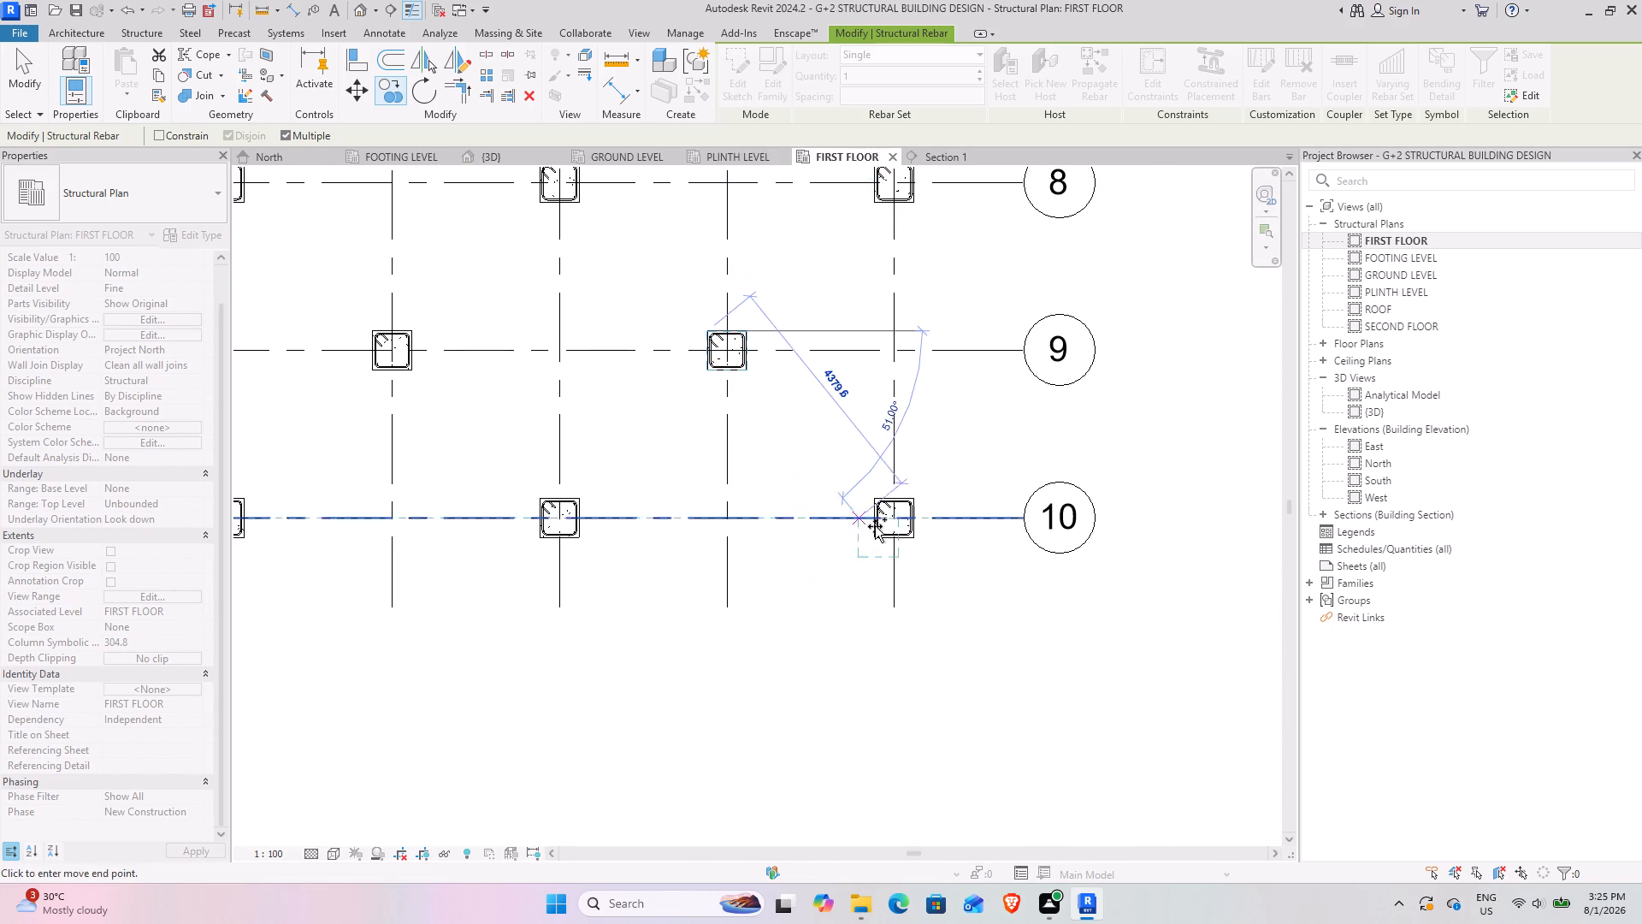
{"action": "scroll", "coordinate": [876, 526], "scroll_direction": "up", "scroll_amount": 8}
{"action": "middle_click_drag", "start_coordinate": [756, 531], "coordinate": [1288, 566]}
{"action": "middle_click_drag", "start_coordinate": [231, 455], "coordinate": [887, 536]}
{"action": "middle_click_drag", "start_coordinate": [600, 533], "coordinate": [1120, 535]}
{"action": "scroll", "coordinate": [552, 407], "scroll_direction": "down", "scroll_amount": 5}
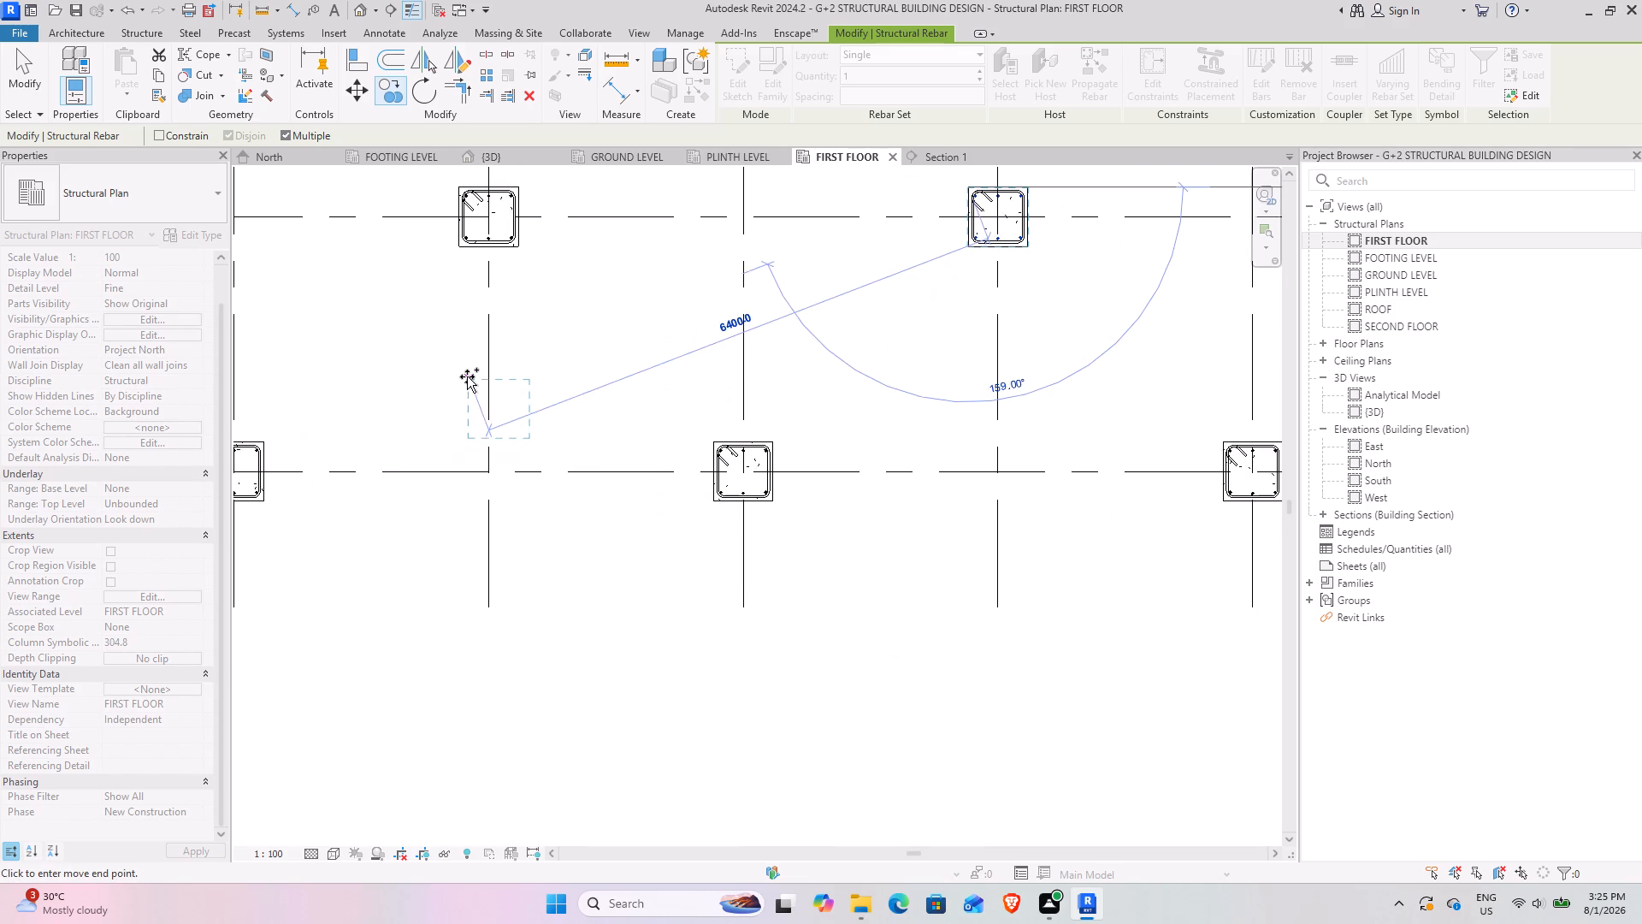
{"action": "middle_click_drag", "start_coordinate": [467, 376], "coordinate": [371, 672]}
{"action": "middle_click_drag", "start_coordinate": [776, 508], "coordinate": [465, 792]}
{"action": "middle_click_drag", "start_coordinate": [699, 543], "coordinate": [776, 657]}
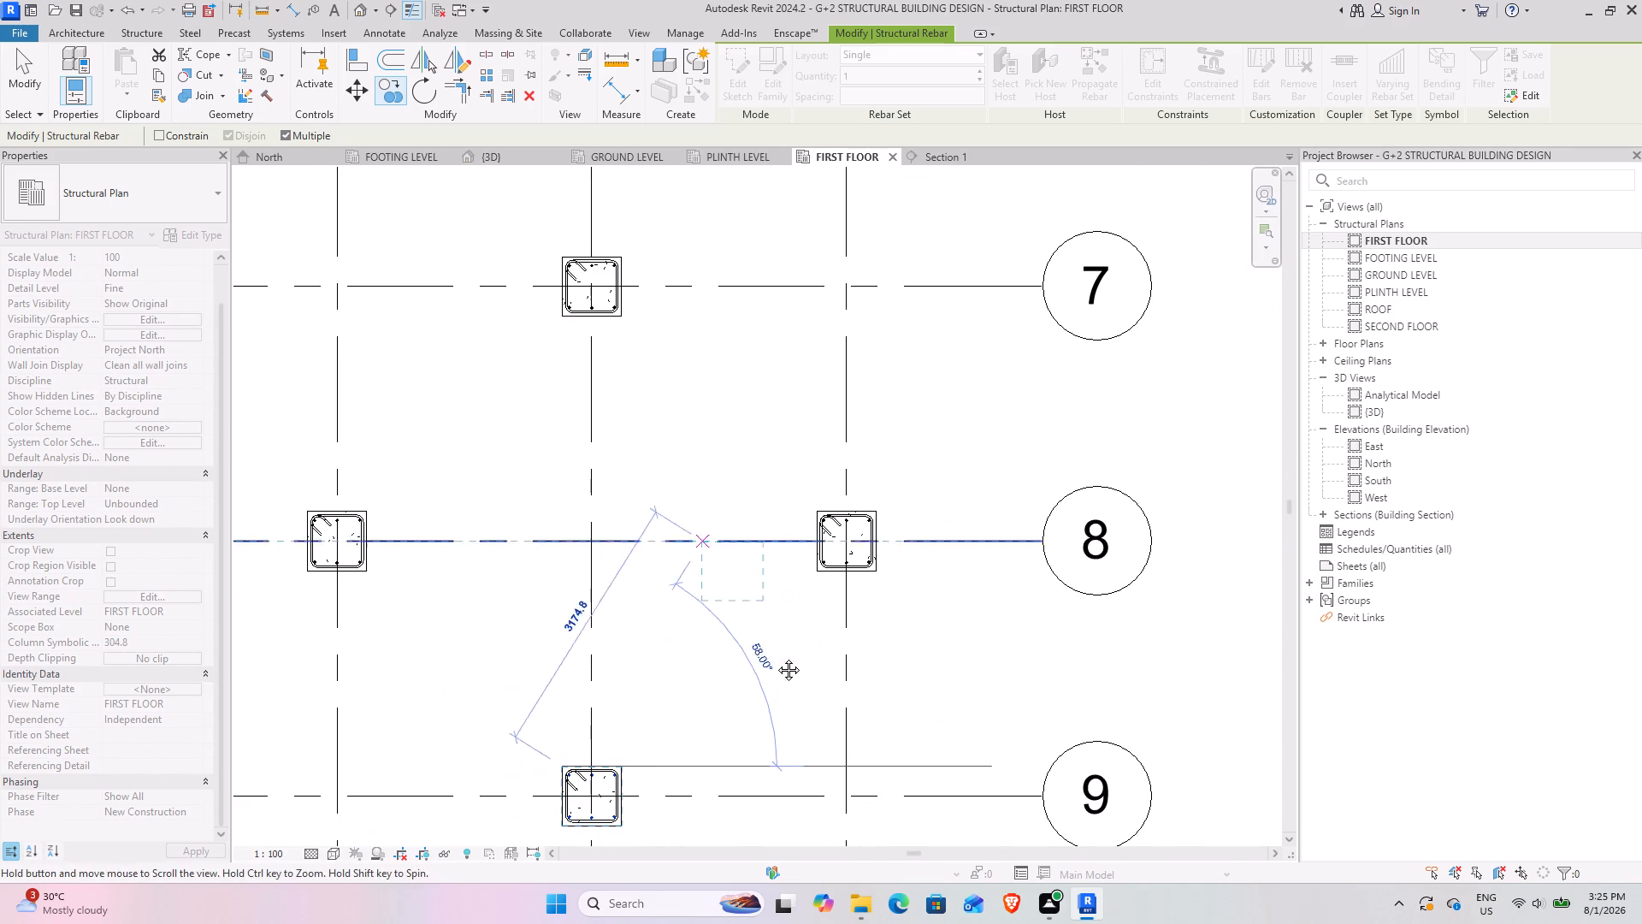
{"action": "middle_click_drag", "start_coordinate": [776, 657], "coordinate": [888, 806]}
{"action": "middle_click_drag", "start_coordinate": [571, 520], "coordinate": [997, 562]}
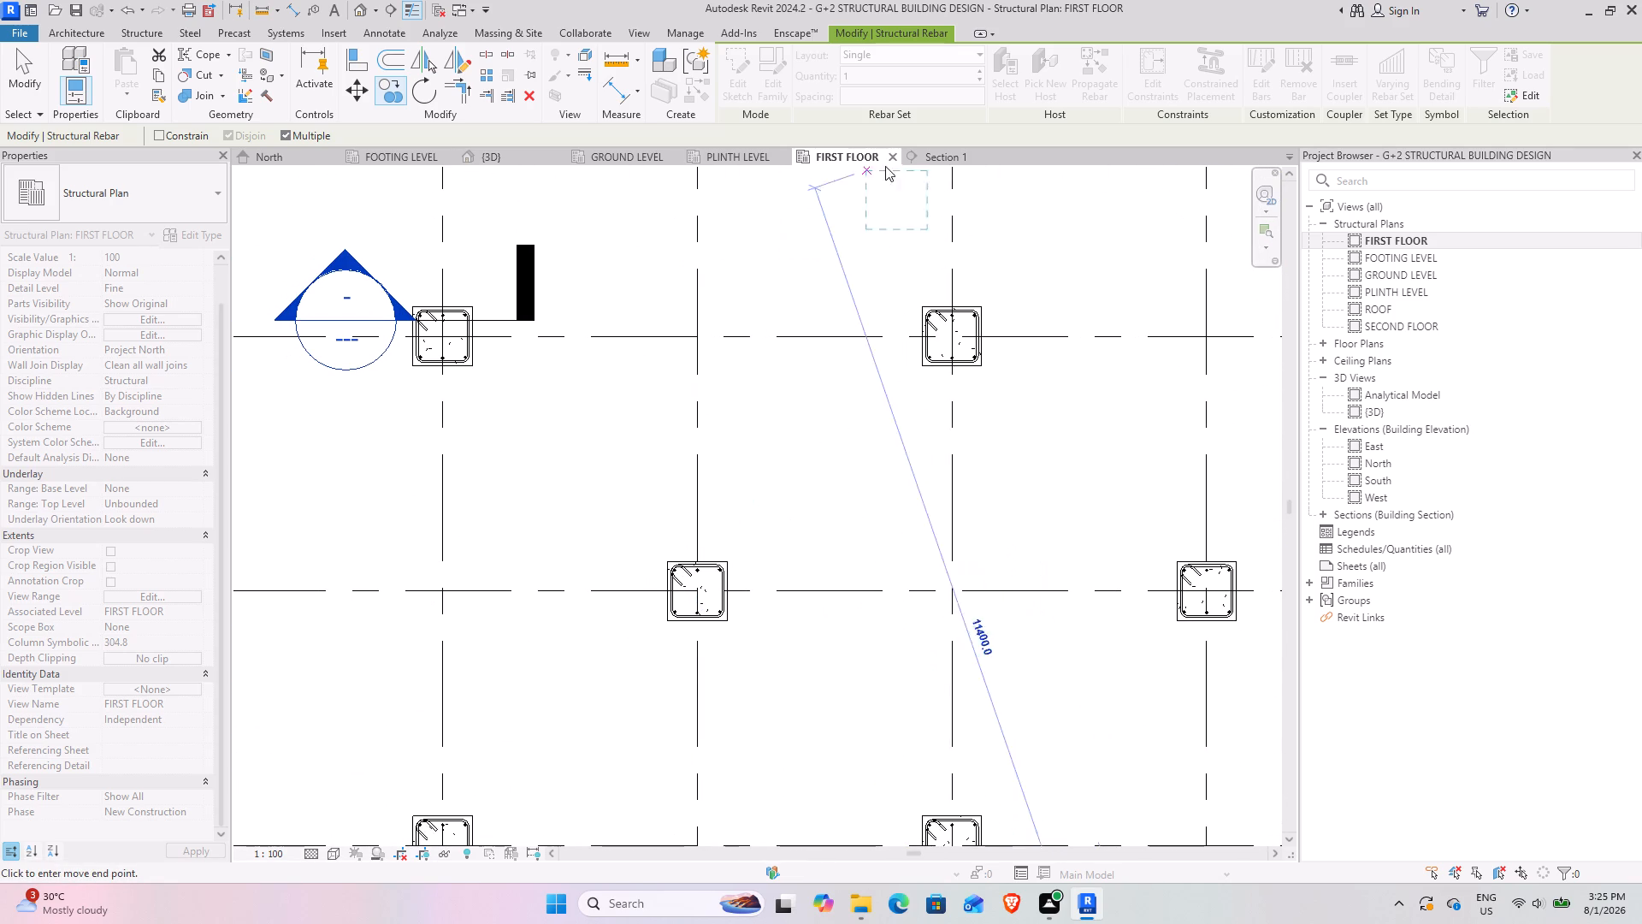
{"action": "left_click", "coordinate": [28, 75]}
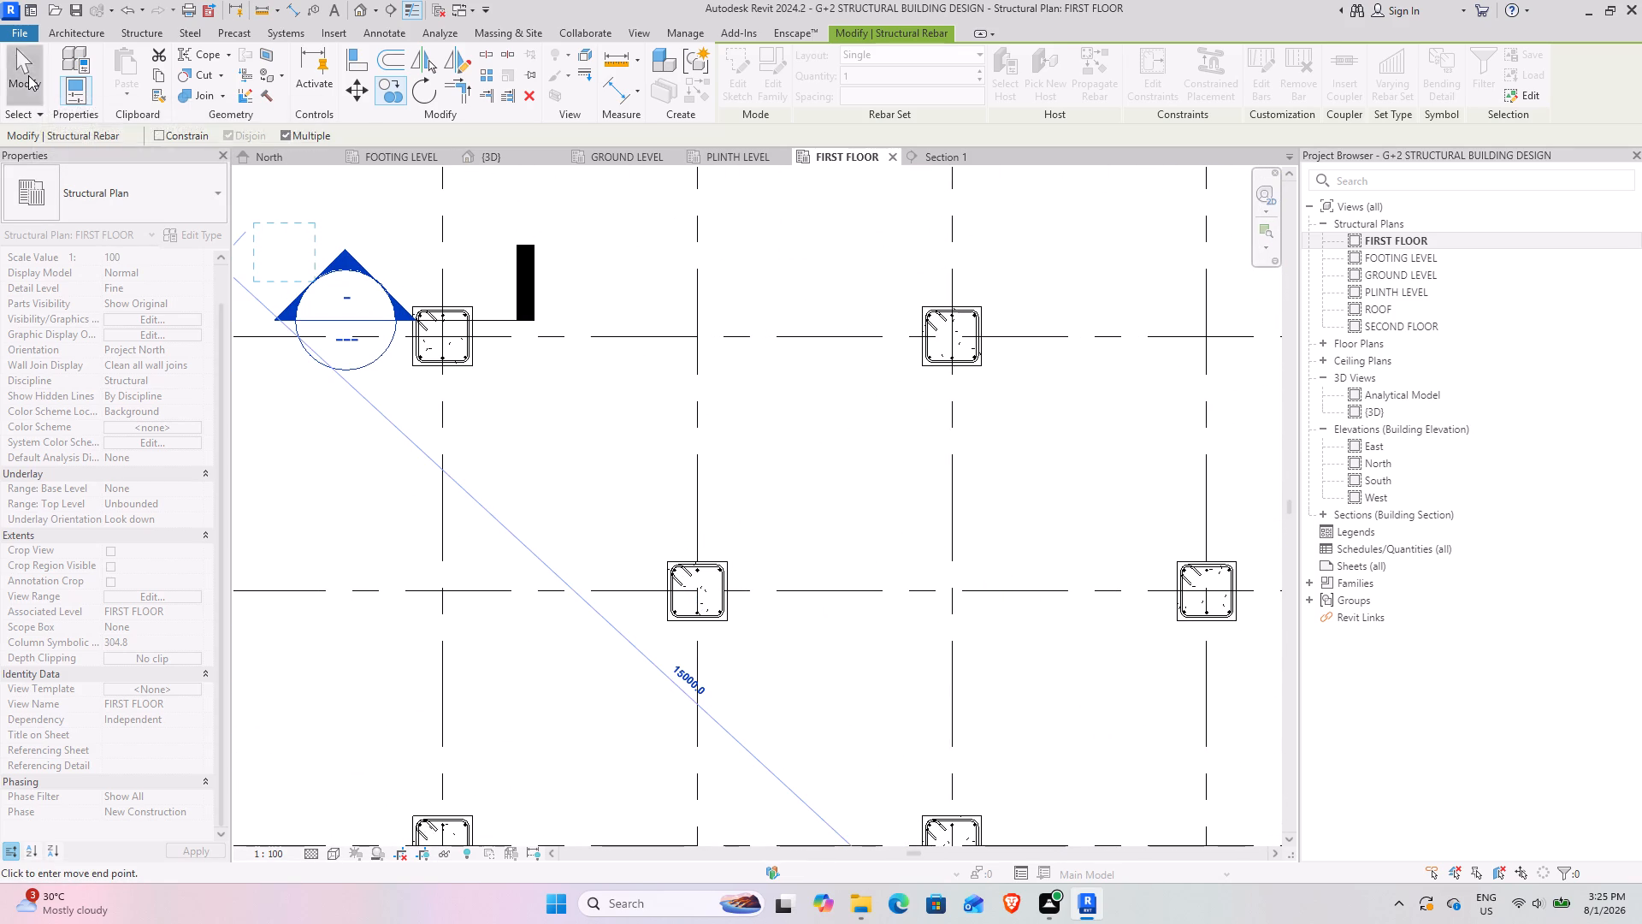
{"action": "scroll", "coordinate": [806, 509], "scroll_direction": "down", "scroll_amount": 8}
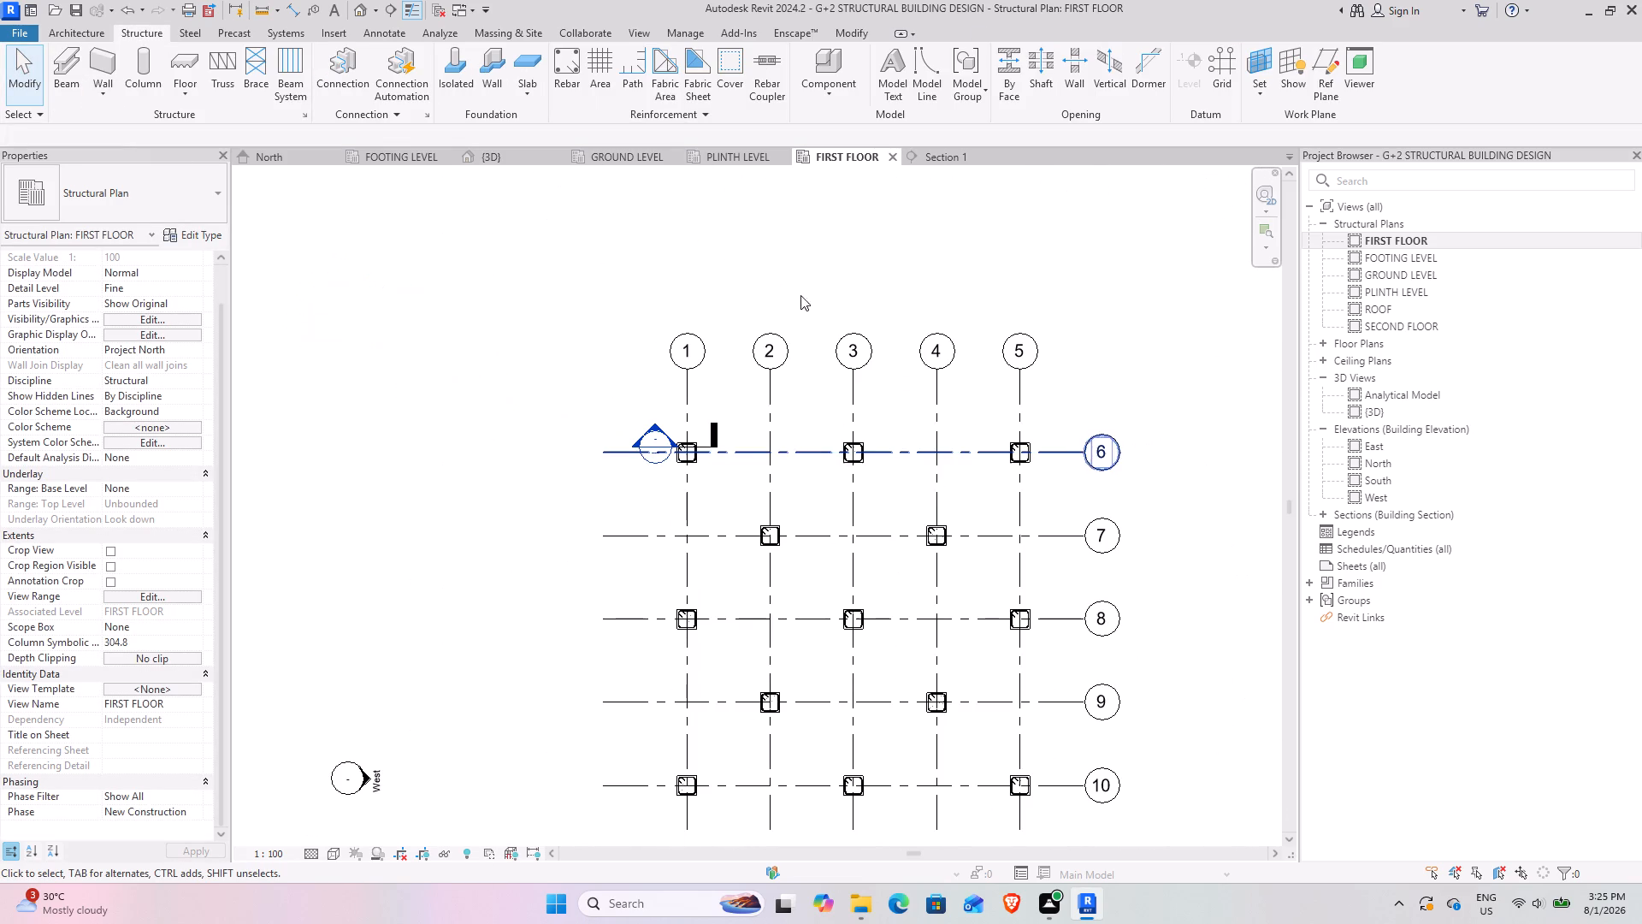
Examine the copied vertical bars at the column tops in the 3D view from several sides.
{"action": "left_click", "coordinate": [474, 164]}
{"action": "left_click", "coordinate": [483, 153]}
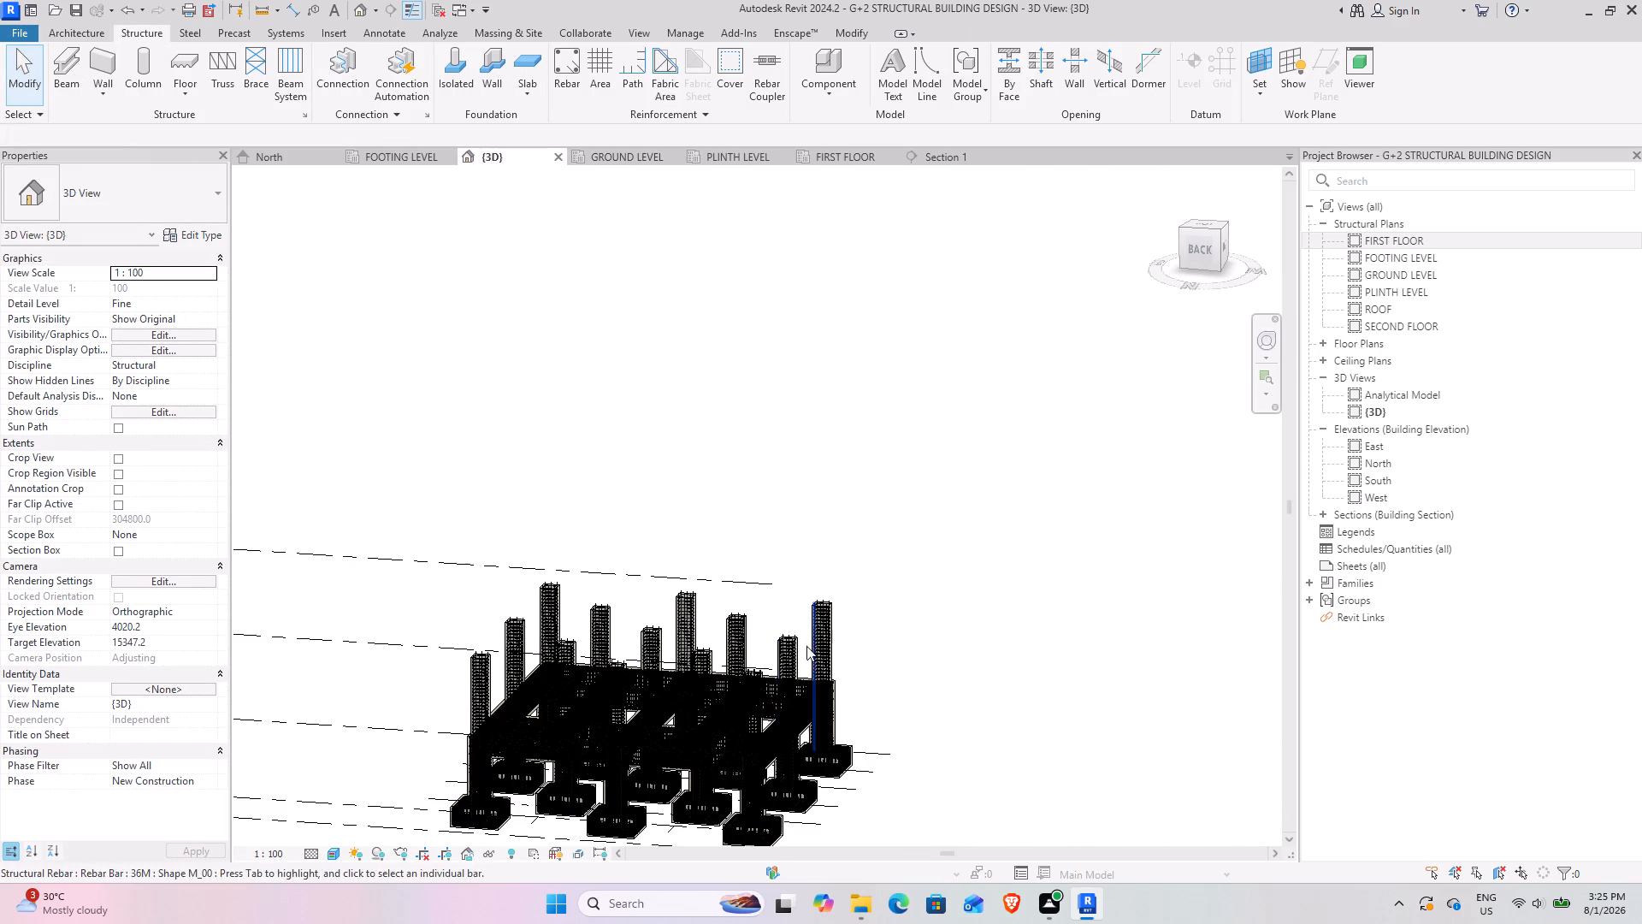
{"action": "middle_click_drag", "start_coordinate": [765, 761], "coordinate": [786, 645], "text": "shift"}
{"action": "middle_click_drag", "start_coordinate": [744, 756], "coordinate": [449, 771]}
{"action": "middle_click_drag", "start_coordinate": [843, 747], "coordinate": [783, 682], "text": "shift"}
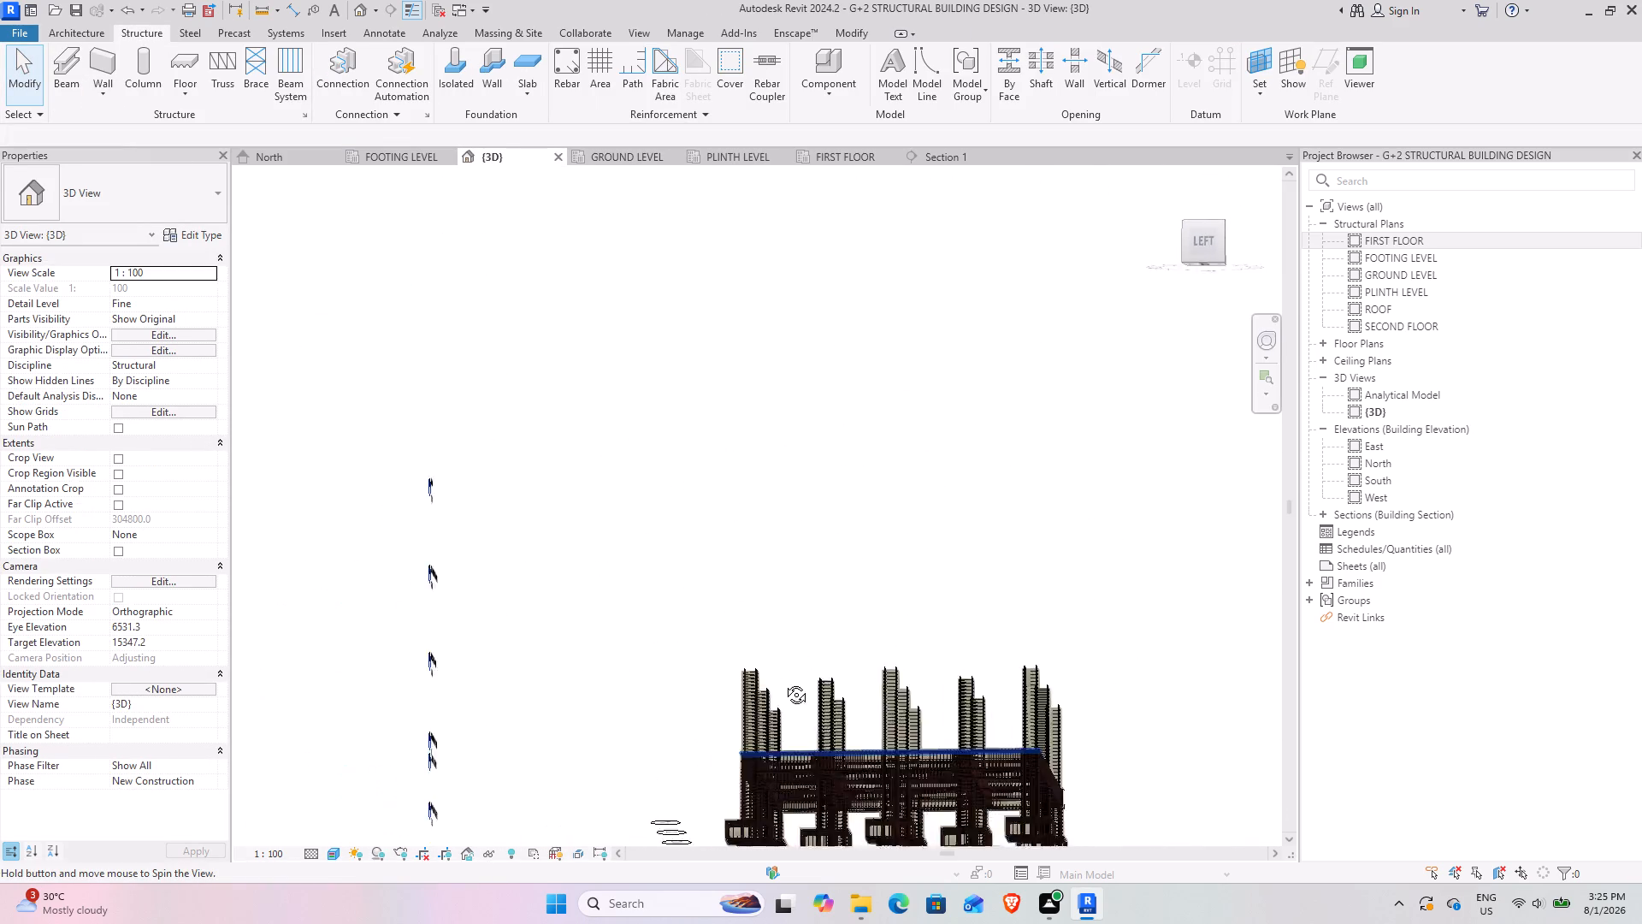
{"action": "middle_click_drag", "start_coordinate": [783, 682], "coordinate": [797, 745], "text": "shift"}
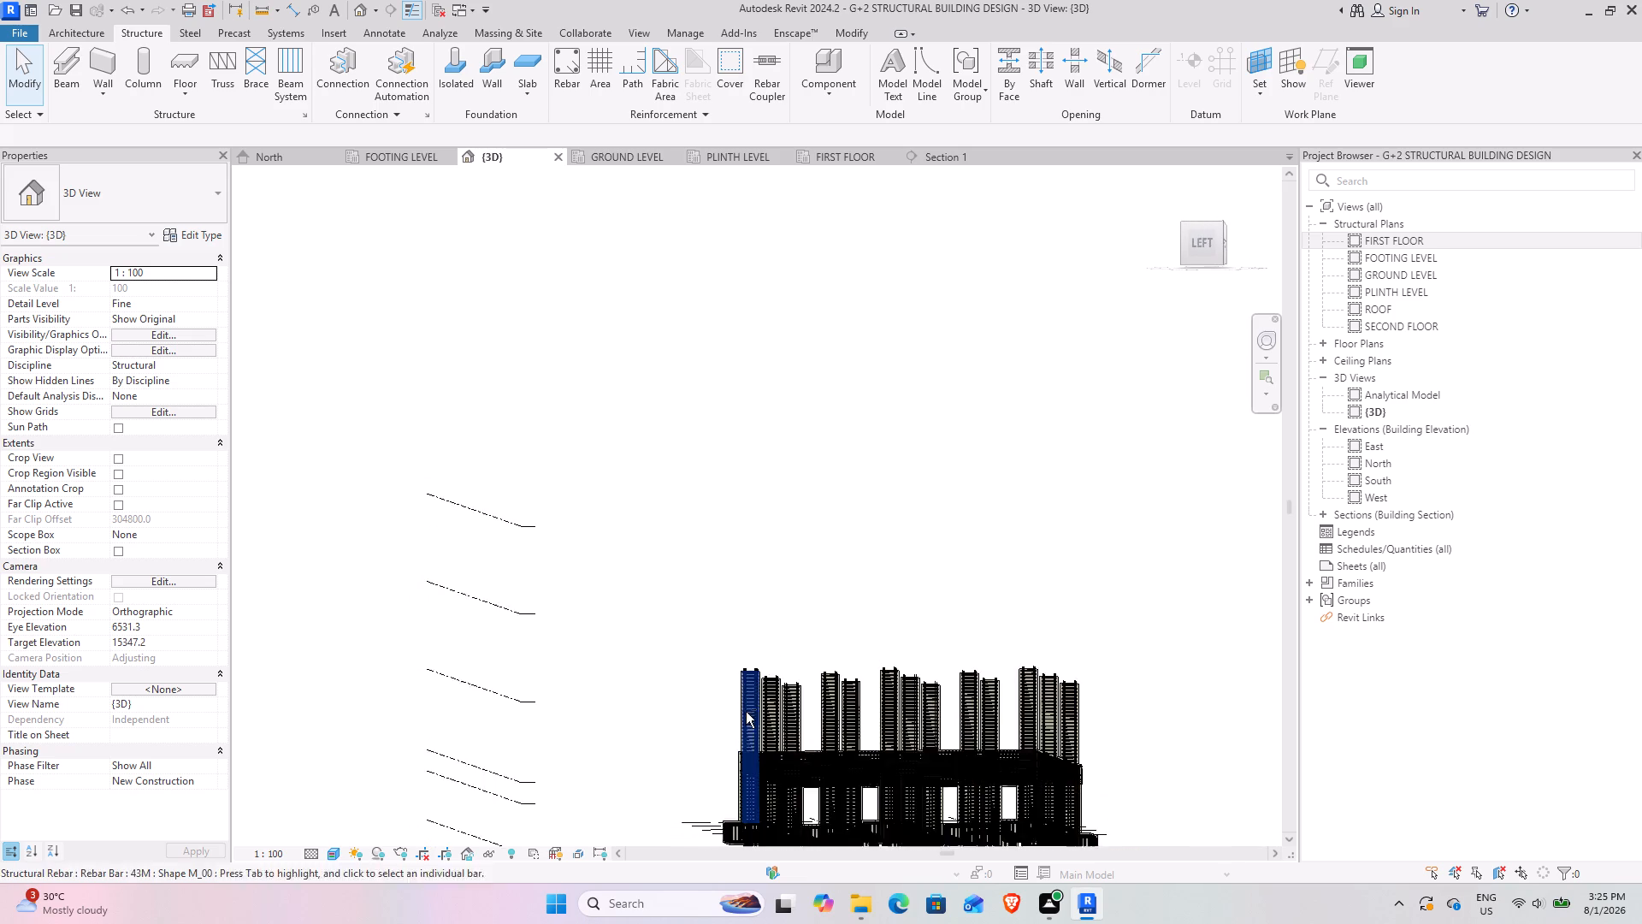
{"action": "middle_click_drag", "start_coordinate": [746, 712], "coordinate": [1077, 717], "text": "shift"}
{"action": "scroll", "coordinate": [746, 678], "scroll_direction": "up", "scroll_amount": 2}
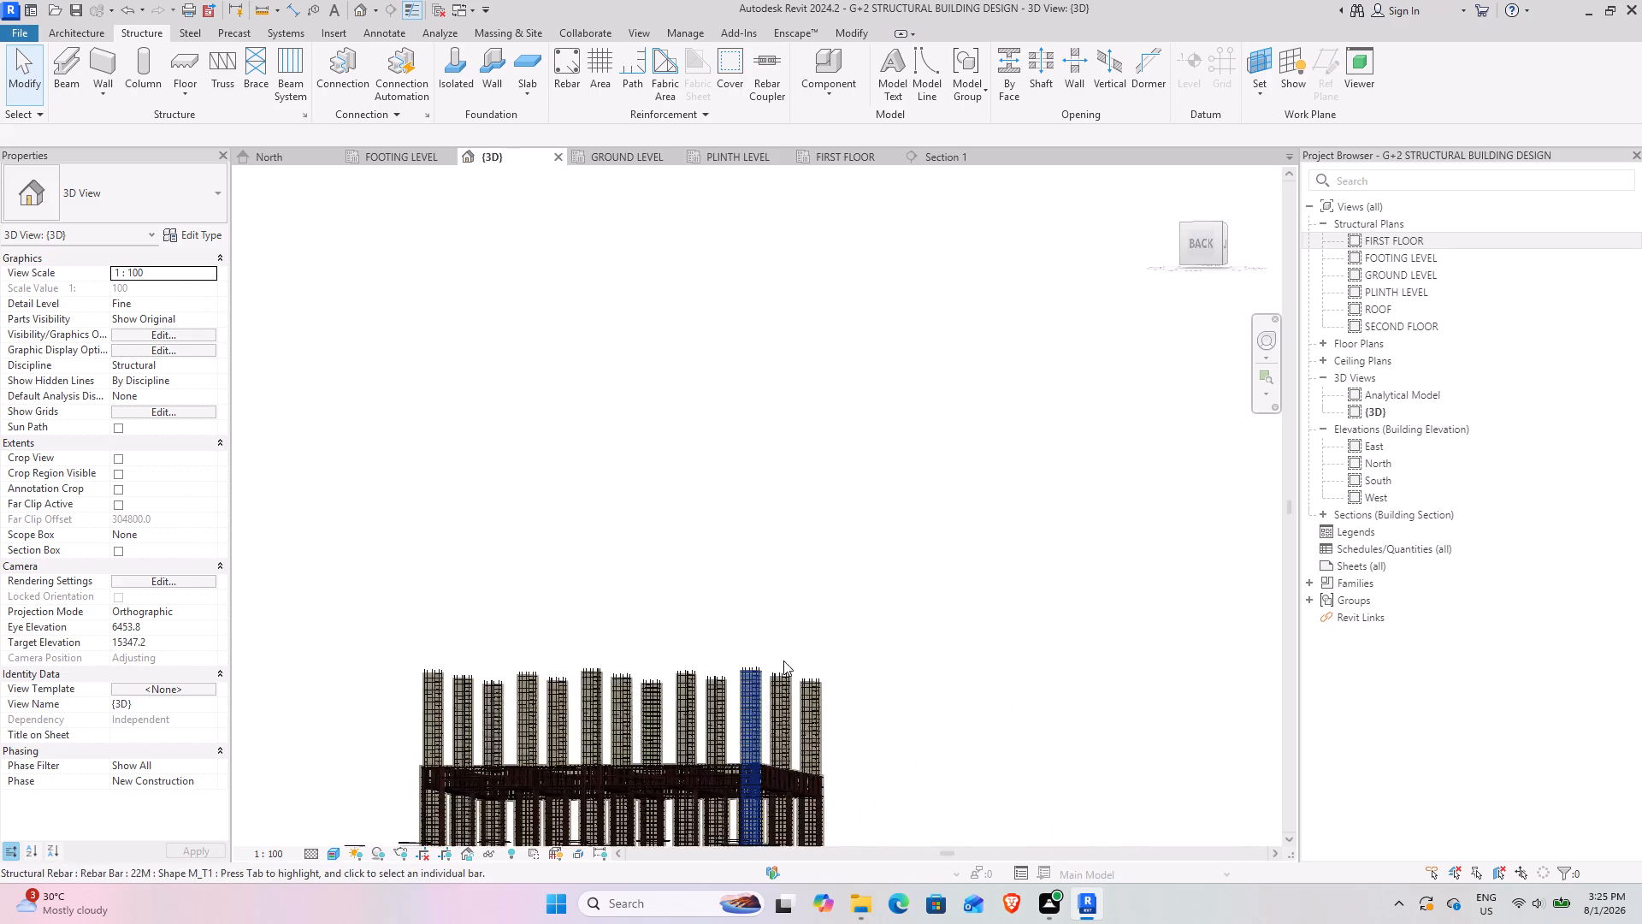
{"action": "scroll", "coordinate": [783, 660], "scroll_direction": "up", "scroll_amount": 8}
{"action": "middle_click_drag", "start_coordinate": [723, 722], "coordinate": [989, 543]}
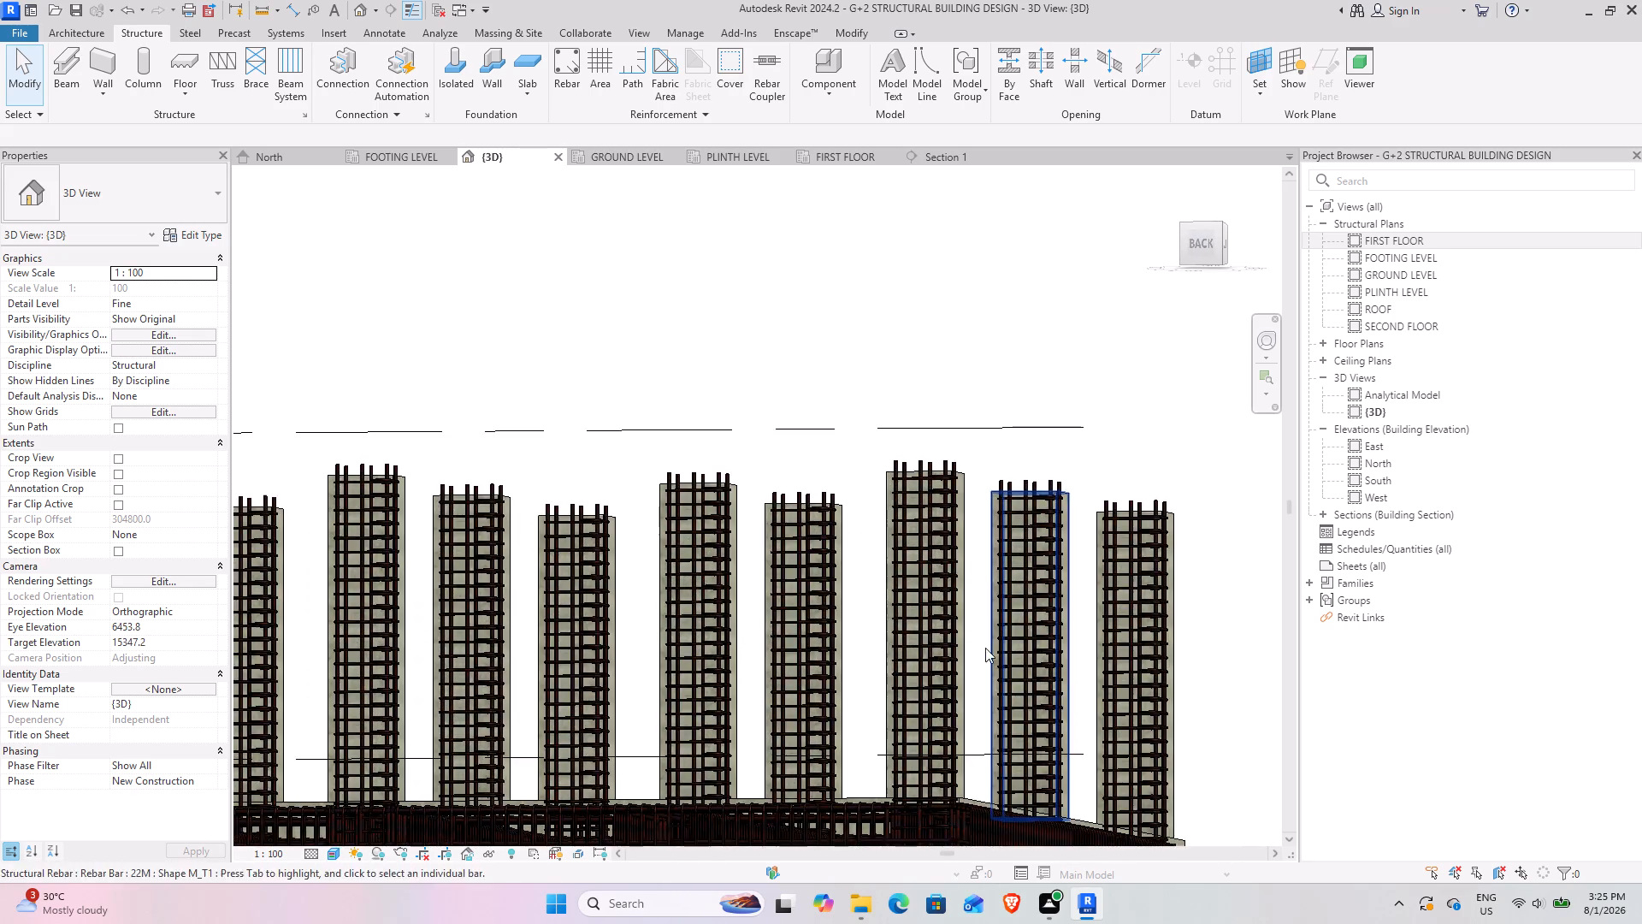
{"action": "middle_click_drag", "start_coordinate": [982, 649], "coordinate": [872, 694], "text": "shift"}
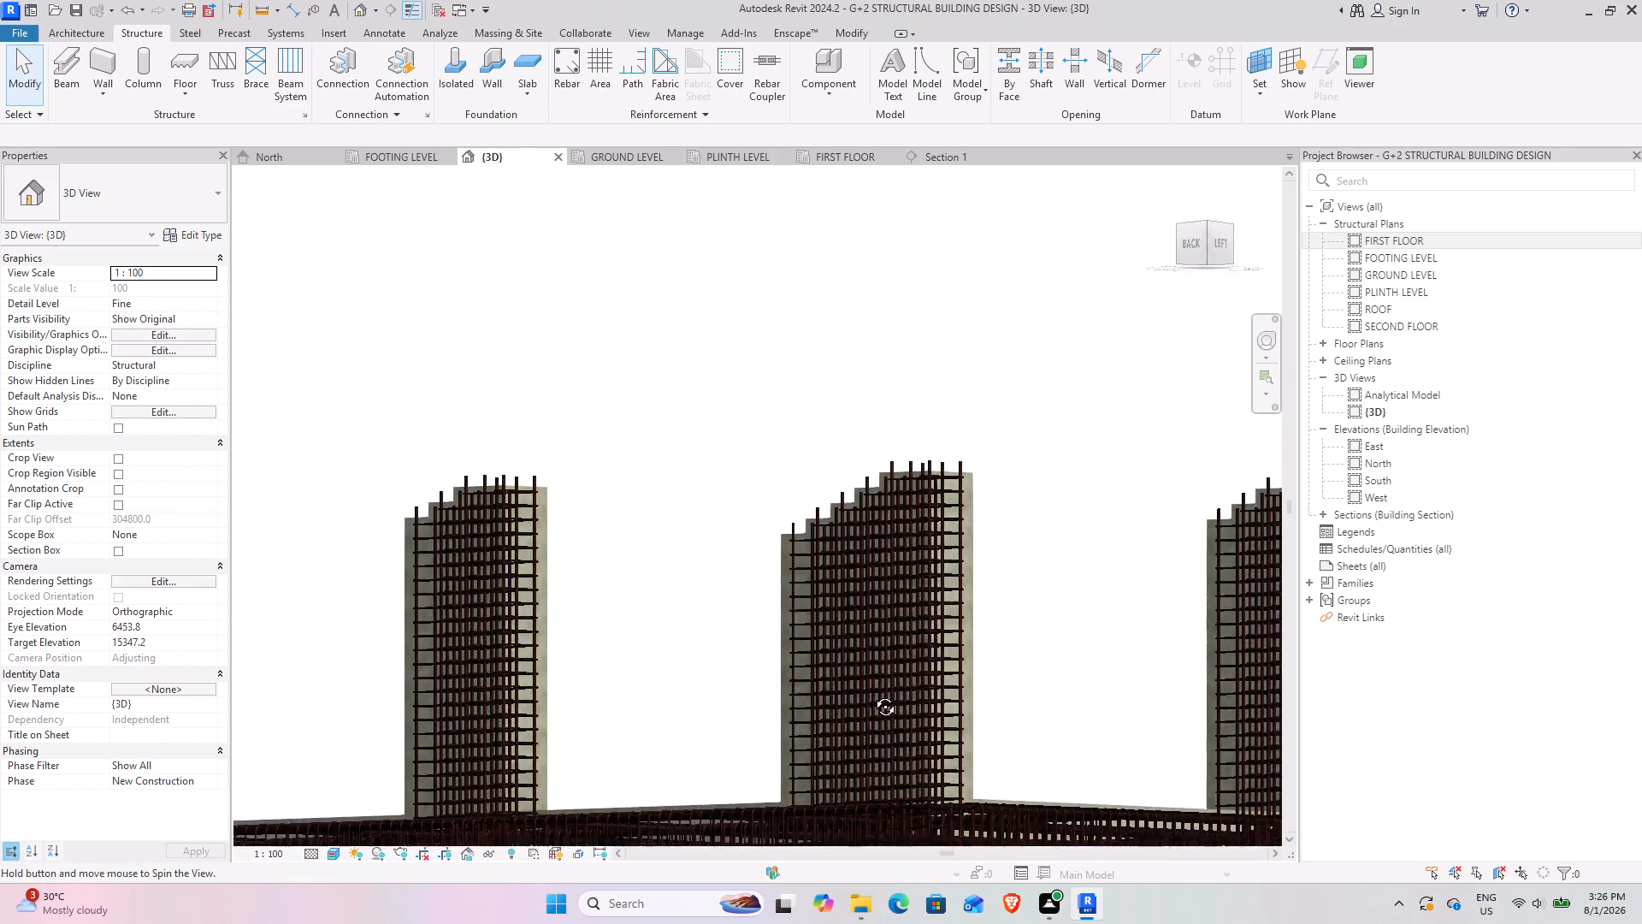
{"action": "middle_click_drag", "start_coordinate": [872, 694], "coordinate": [916, 600], "text": "shift"}
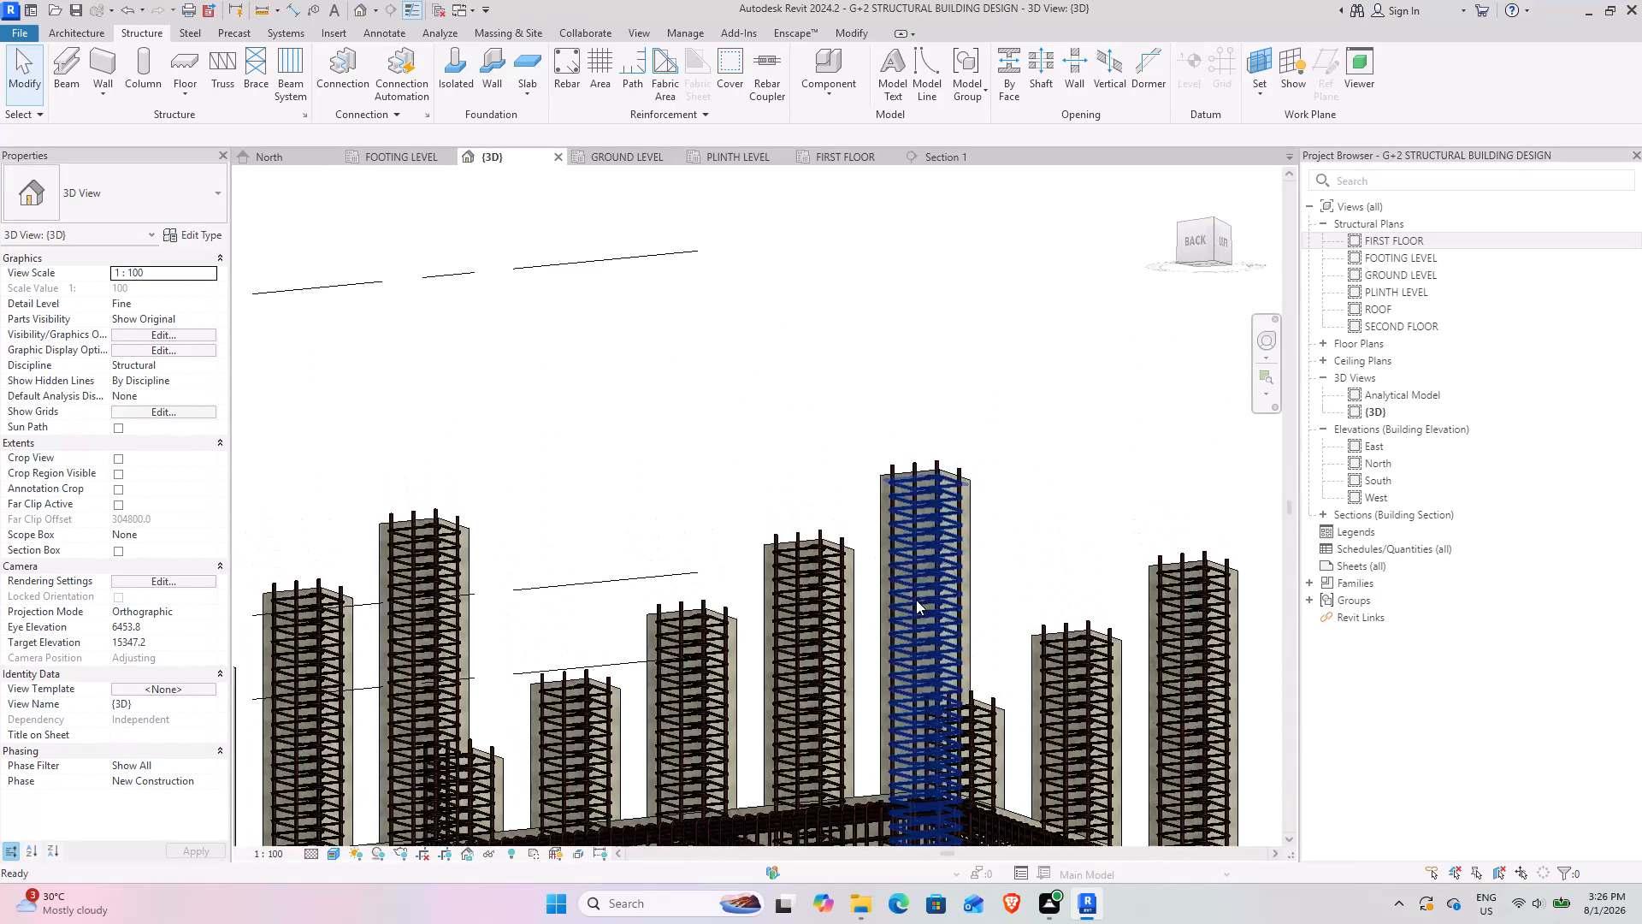
{"action": "left_click", "coordinate": [1026, 377]}
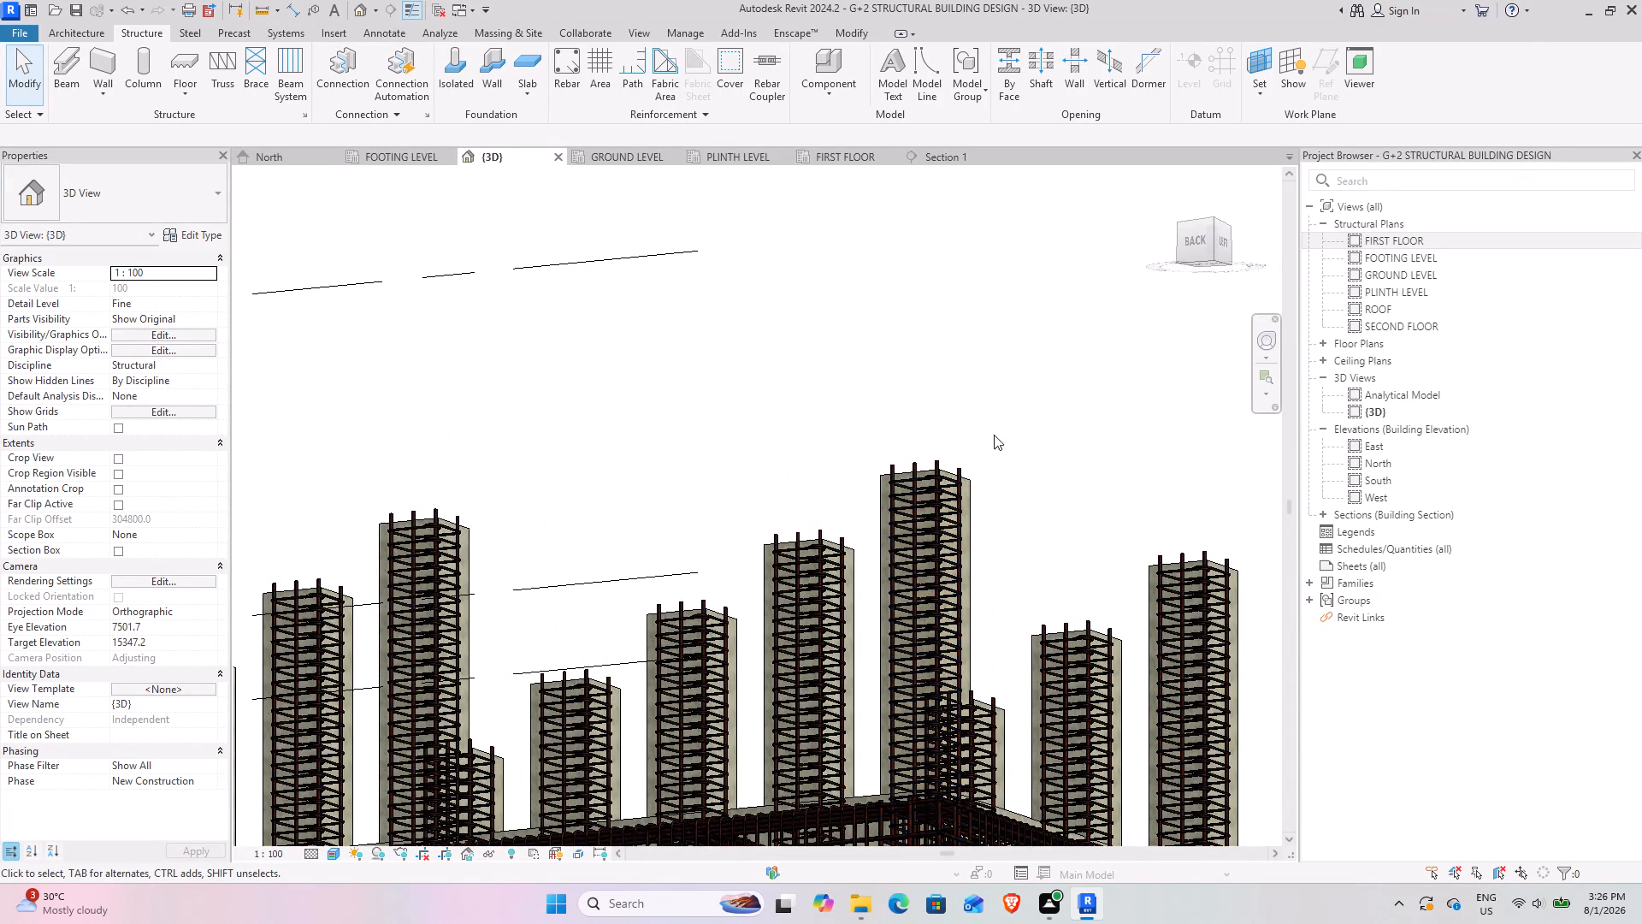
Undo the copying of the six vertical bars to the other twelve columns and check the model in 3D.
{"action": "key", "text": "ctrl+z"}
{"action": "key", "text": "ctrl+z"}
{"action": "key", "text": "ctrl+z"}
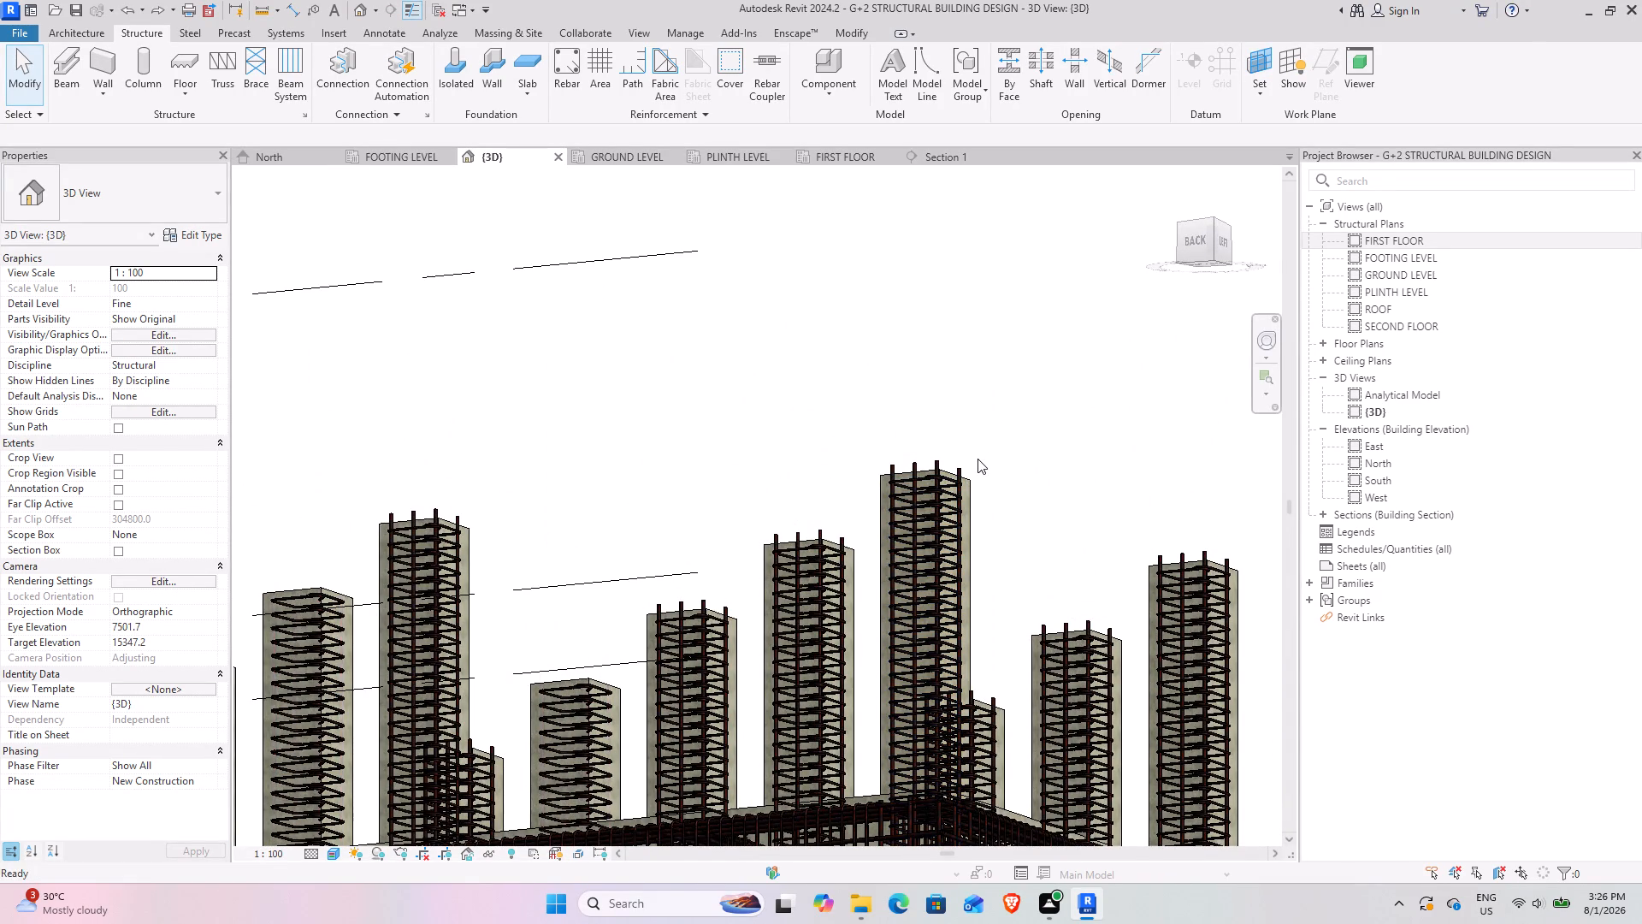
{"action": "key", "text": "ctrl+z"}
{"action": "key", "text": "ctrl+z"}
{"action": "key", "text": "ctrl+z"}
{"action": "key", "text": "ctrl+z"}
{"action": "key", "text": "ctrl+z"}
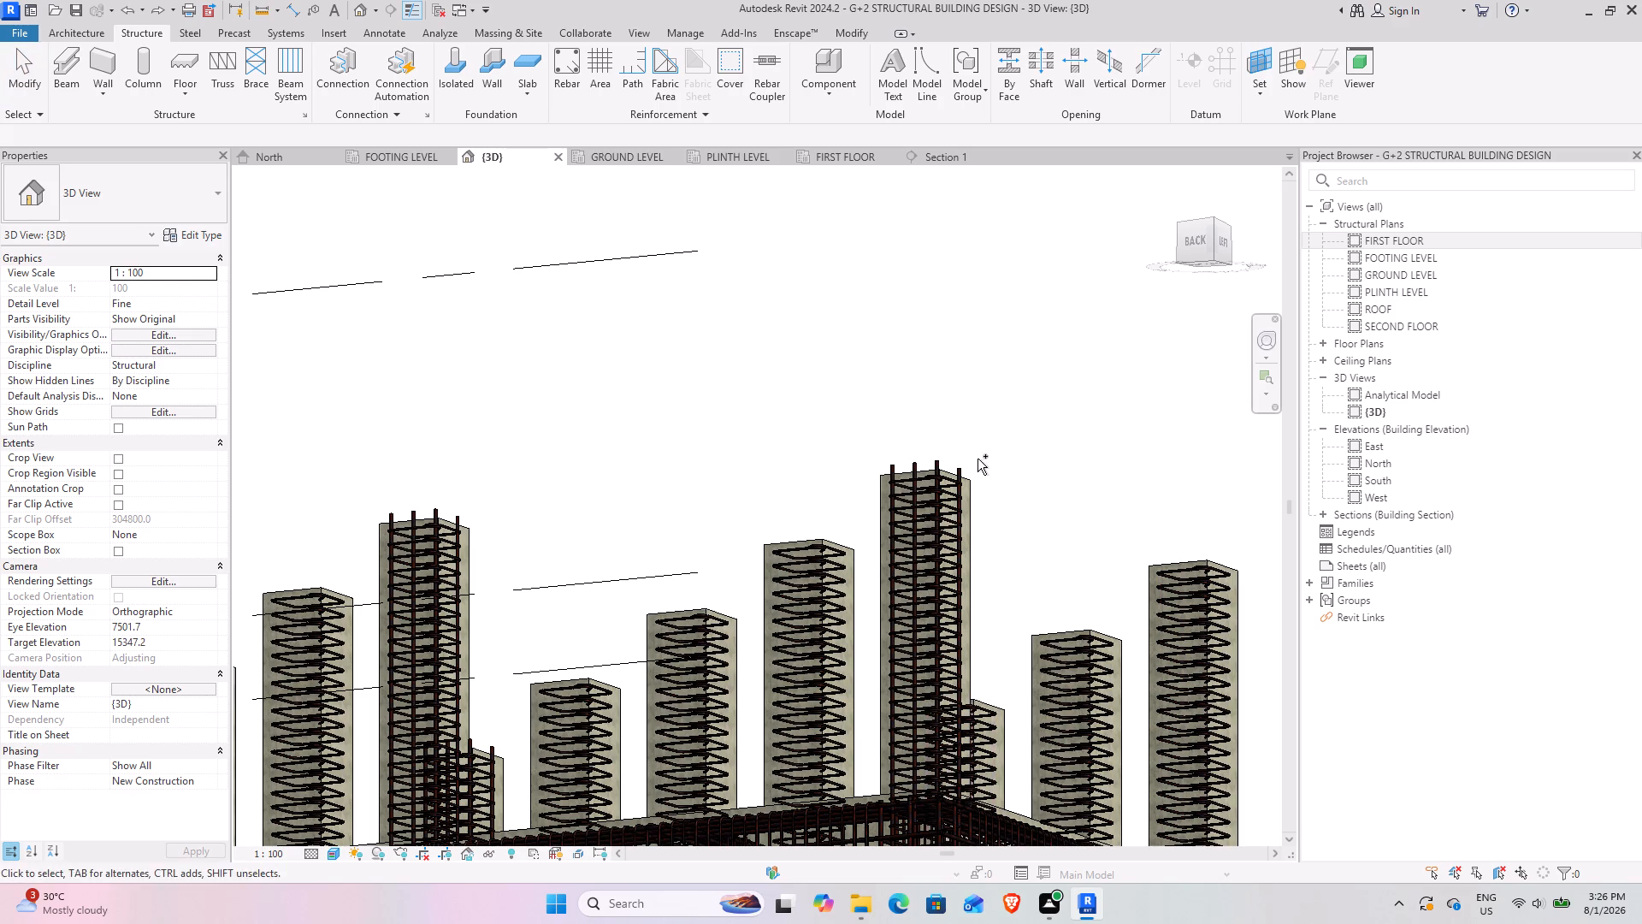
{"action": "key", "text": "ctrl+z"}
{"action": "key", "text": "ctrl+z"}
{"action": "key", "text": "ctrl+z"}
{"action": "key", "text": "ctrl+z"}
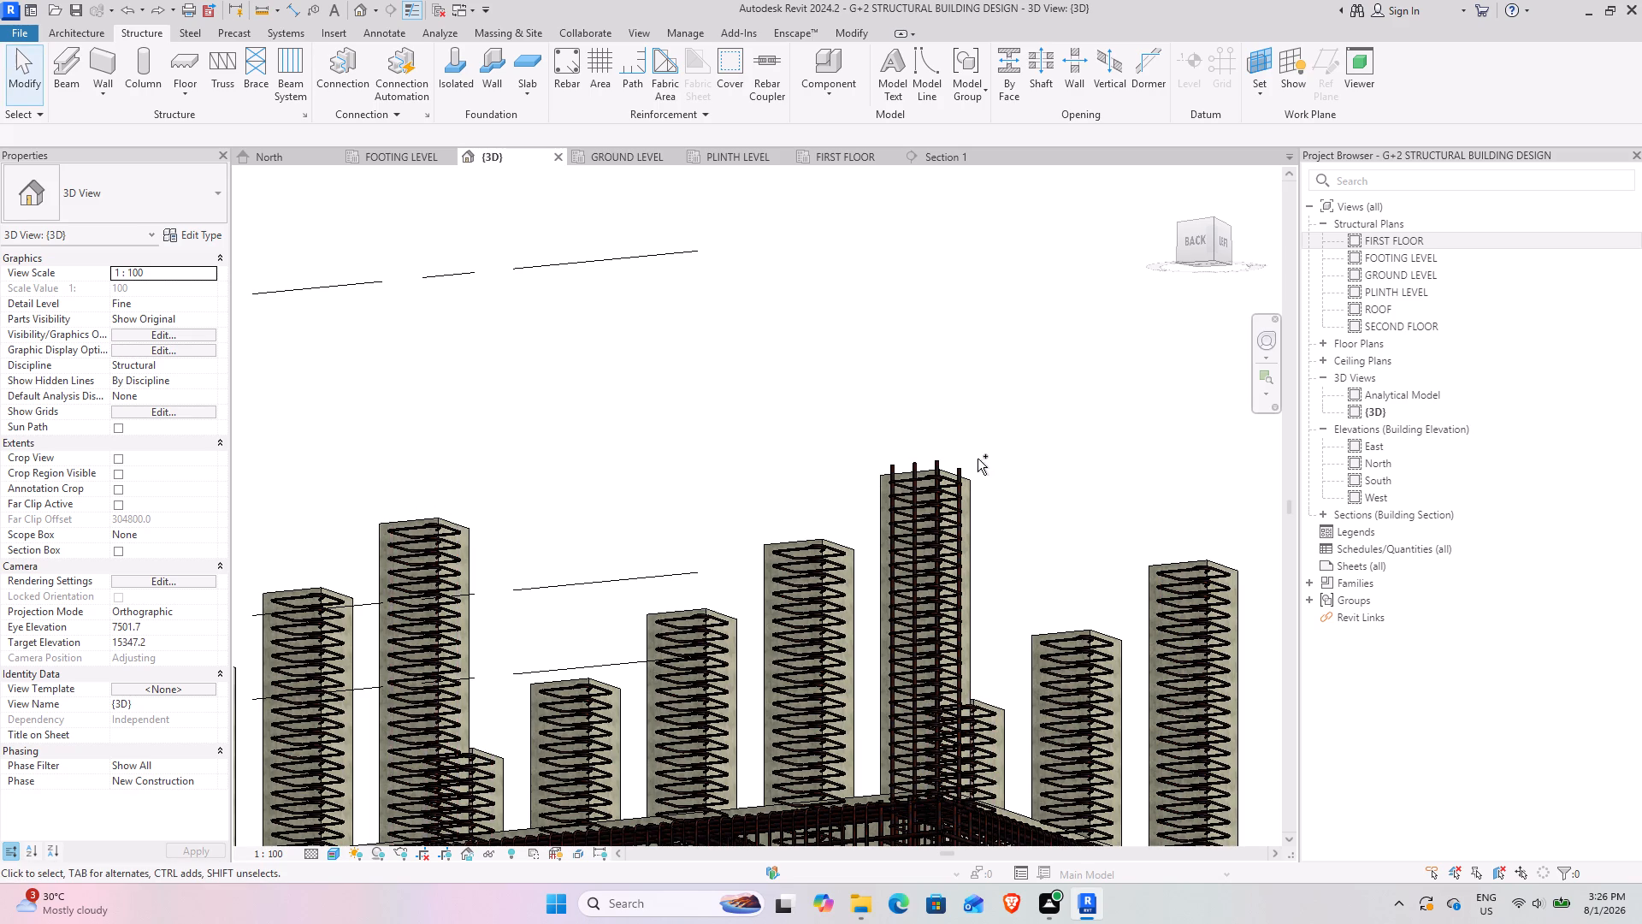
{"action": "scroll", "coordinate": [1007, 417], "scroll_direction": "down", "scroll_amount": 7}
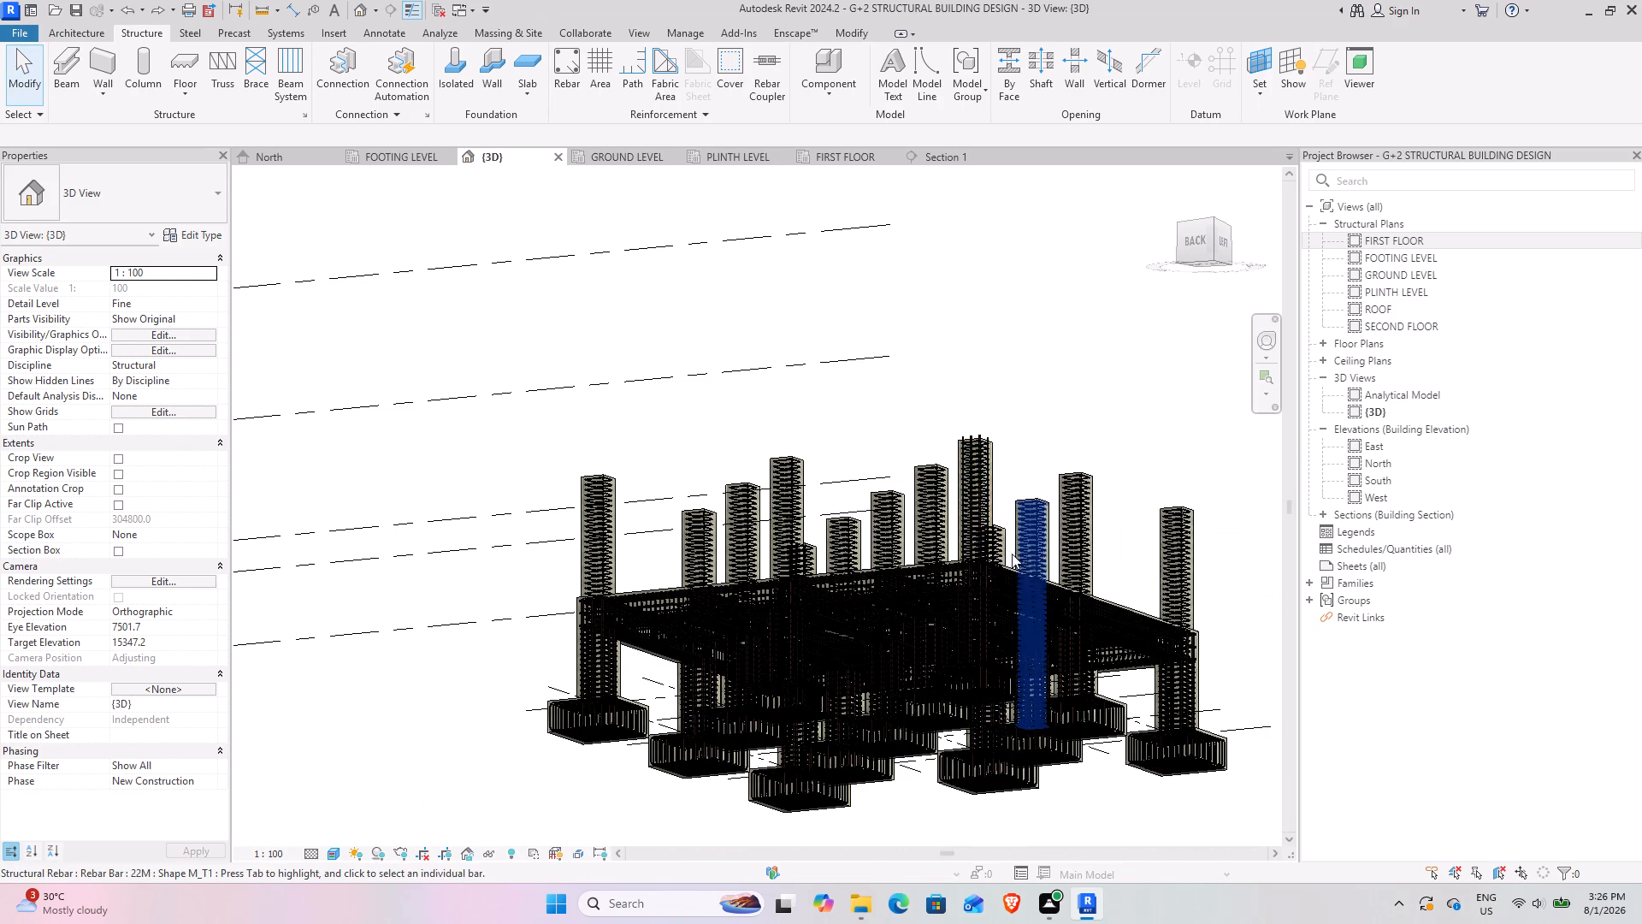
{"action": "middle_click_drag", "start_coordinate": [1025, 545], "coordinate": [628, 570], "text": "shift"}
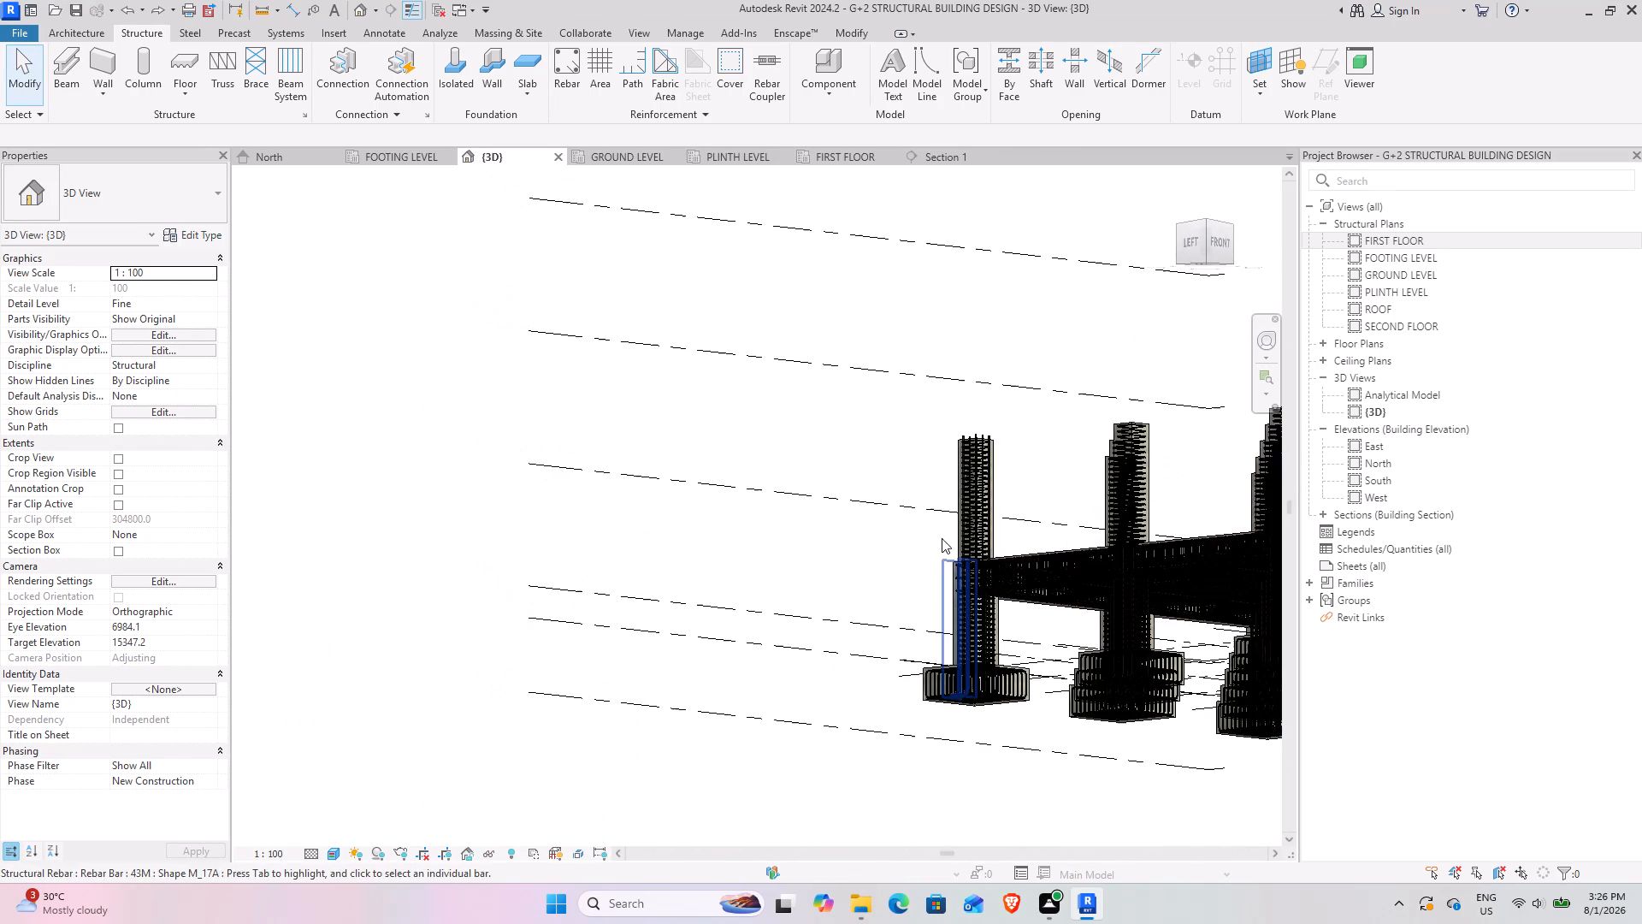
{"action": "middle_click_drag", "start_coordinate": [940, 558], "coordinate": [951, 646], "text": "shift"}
Return to the FIRST FLOOR plan, showing the columns around grids 6 to 8.
{"action": "left_click", "coordinate": [865, 160]}
{"action": "middle_click_drag", "start_coordinate": [1051, 520], "coordinate": [635, 470]}
{"action": "scroll", "coordinate": [1064, 543], "scroll_direction": "down", "scroll_amount": 4}
{"action": "middle_click_drag", "start_coordinate": [913, 604], "coordinate": [820, 505]}
{"action": "scroll", "coordinate": [820, 509], "scroll_direction": "down", "scroll_amount": 7}
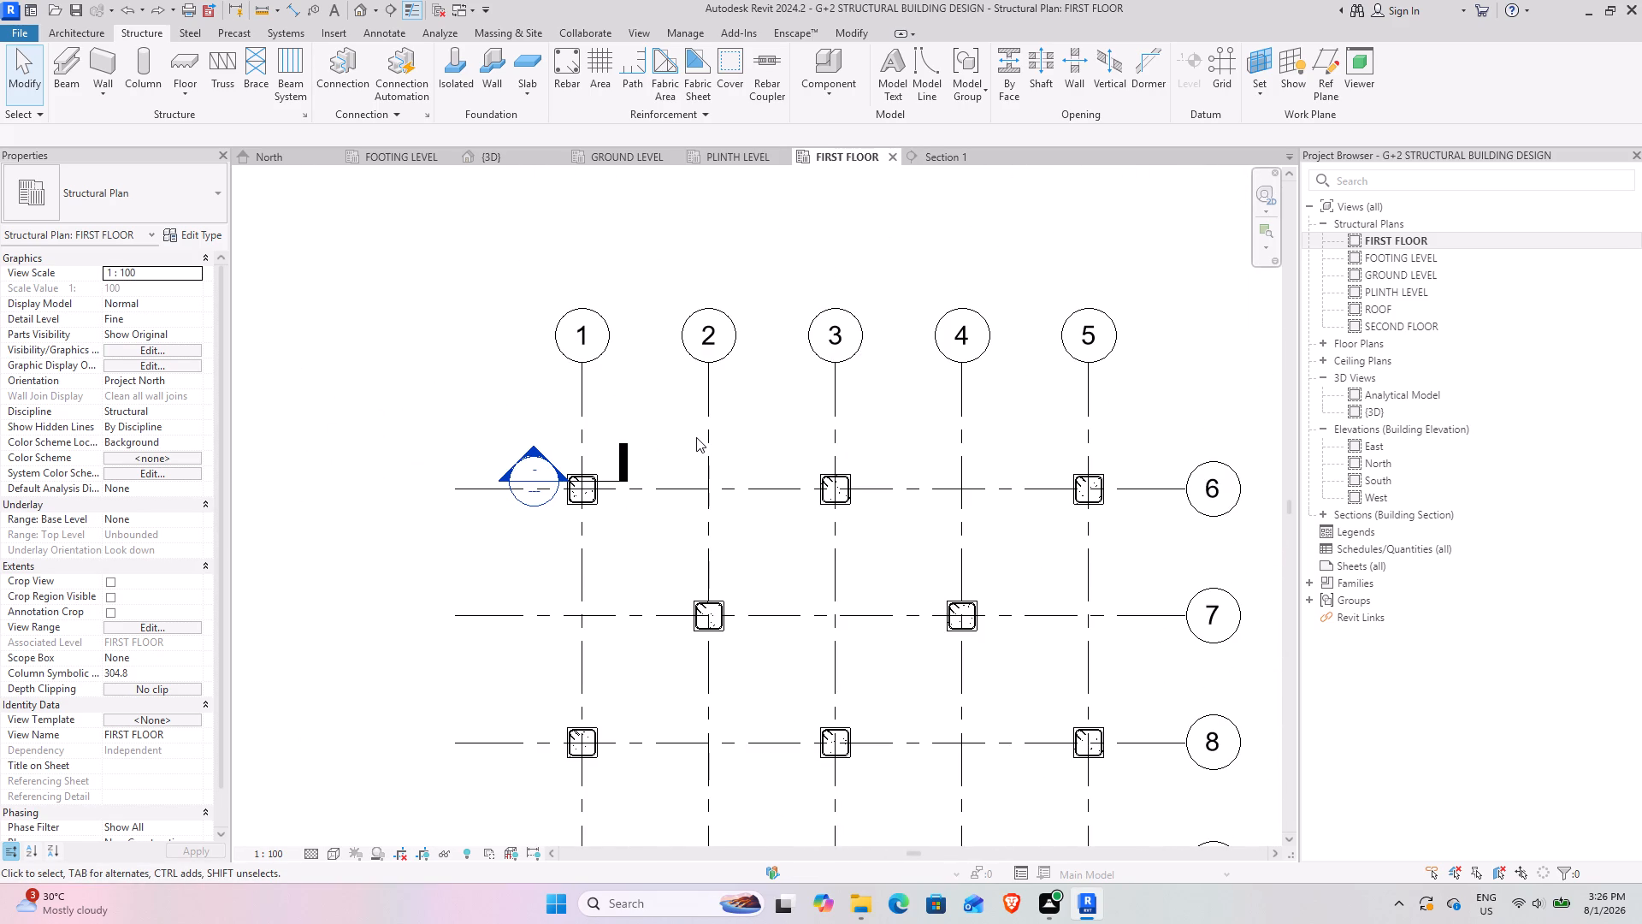
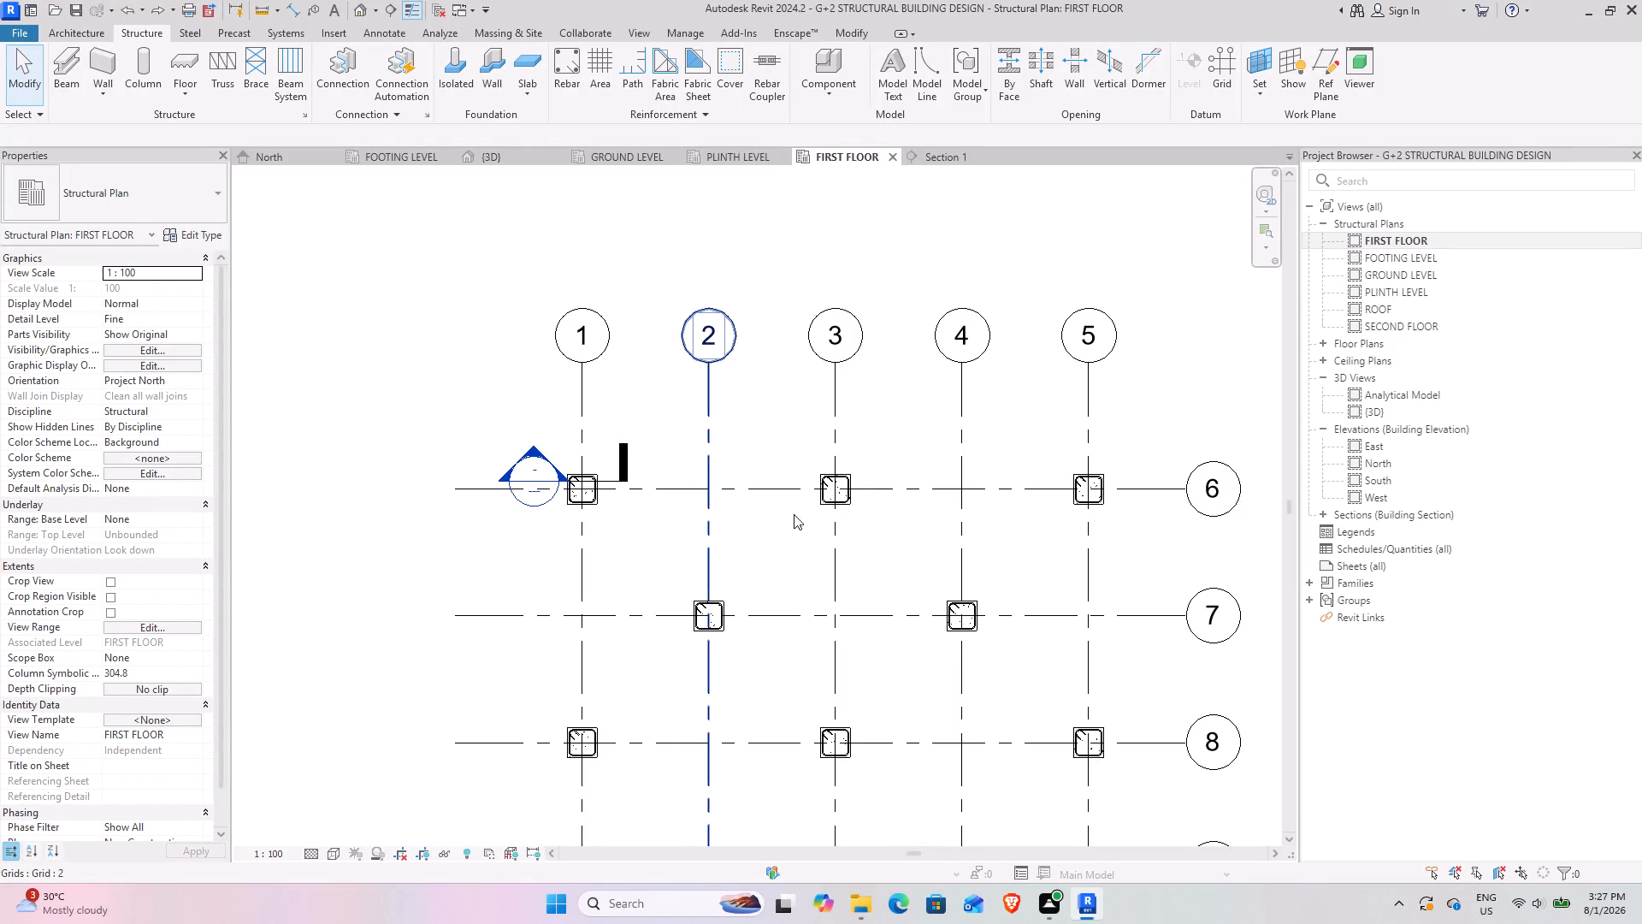
Undo the copying of reinforcement to the other columns, keeping only the corner column at grids 1 and 6 reinforced, and check in 3D.
{"action": "left_click", "coordinate": [499, 157]}
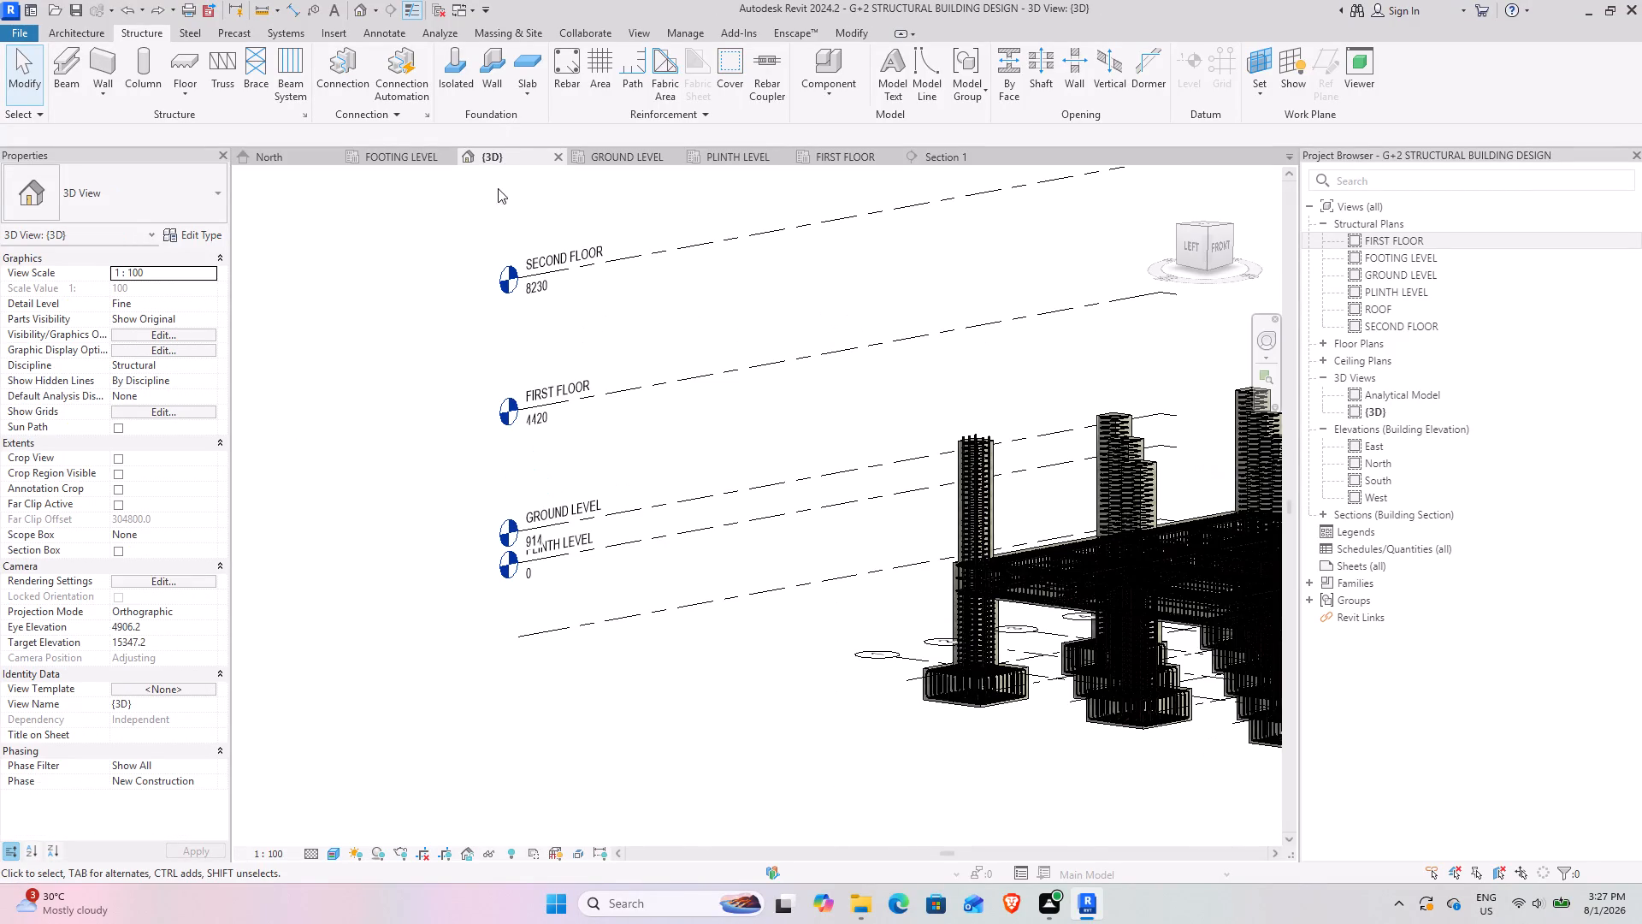
{"action": "key", "text": "ctrl+z"}
{"action": "key", "text": "ctrl+z"}
{"action": "key", "text": "ctrl+z"}
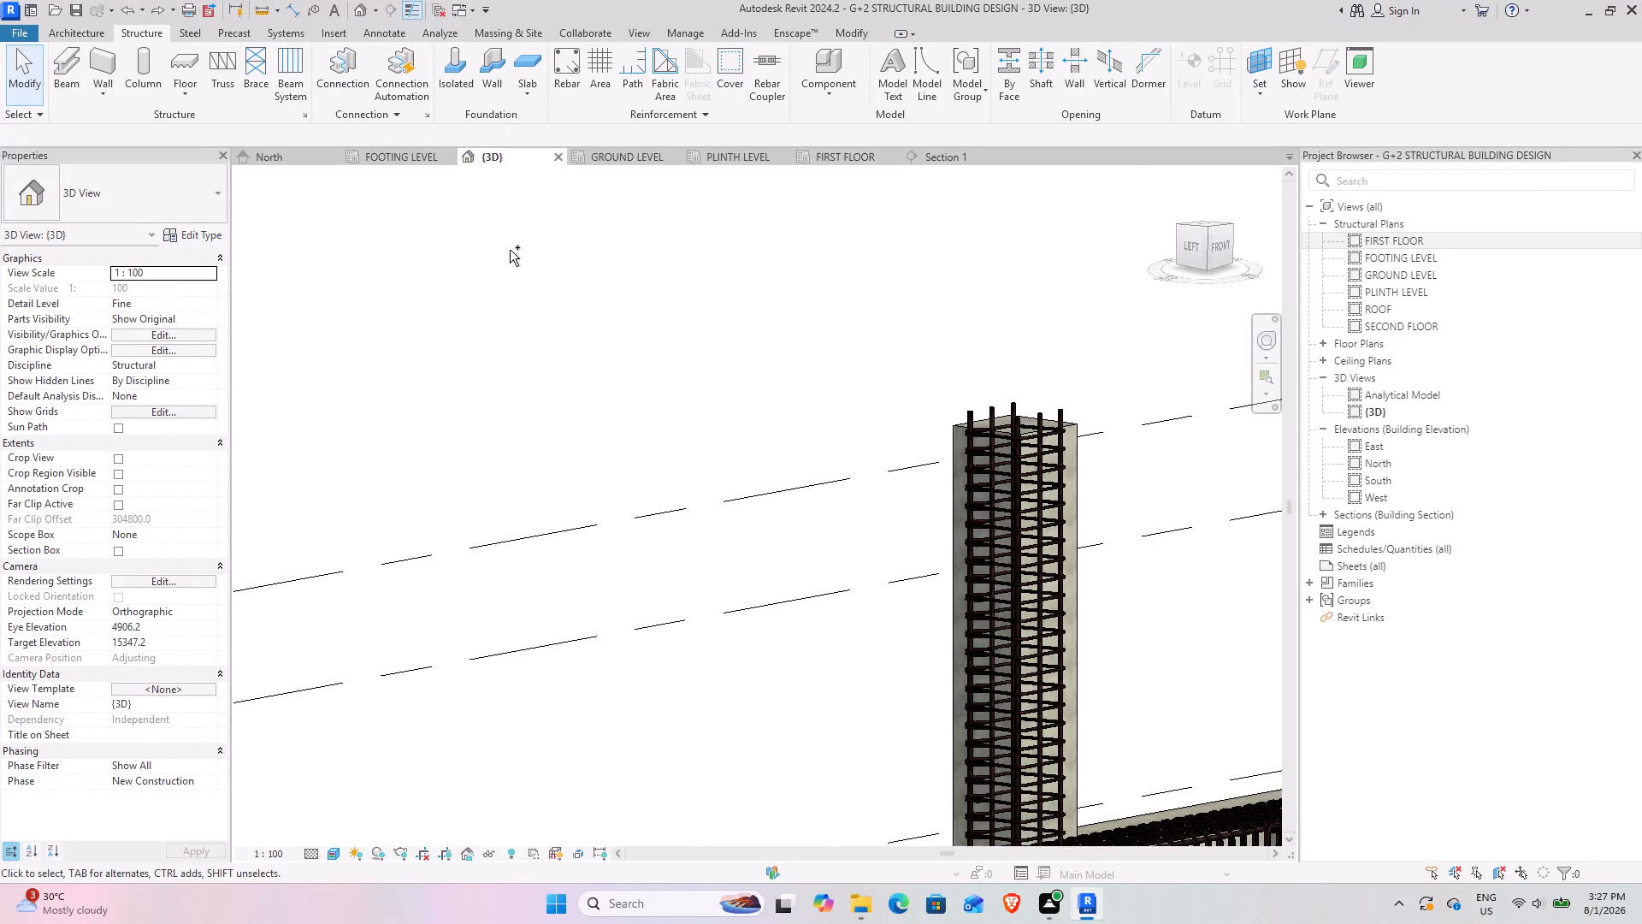
{"action": "key", "text": "ctrl+z"}
{"action": "scroll", "coordinate": [776, 486], "scroll_direction": "down", "scroll_amount": 8}
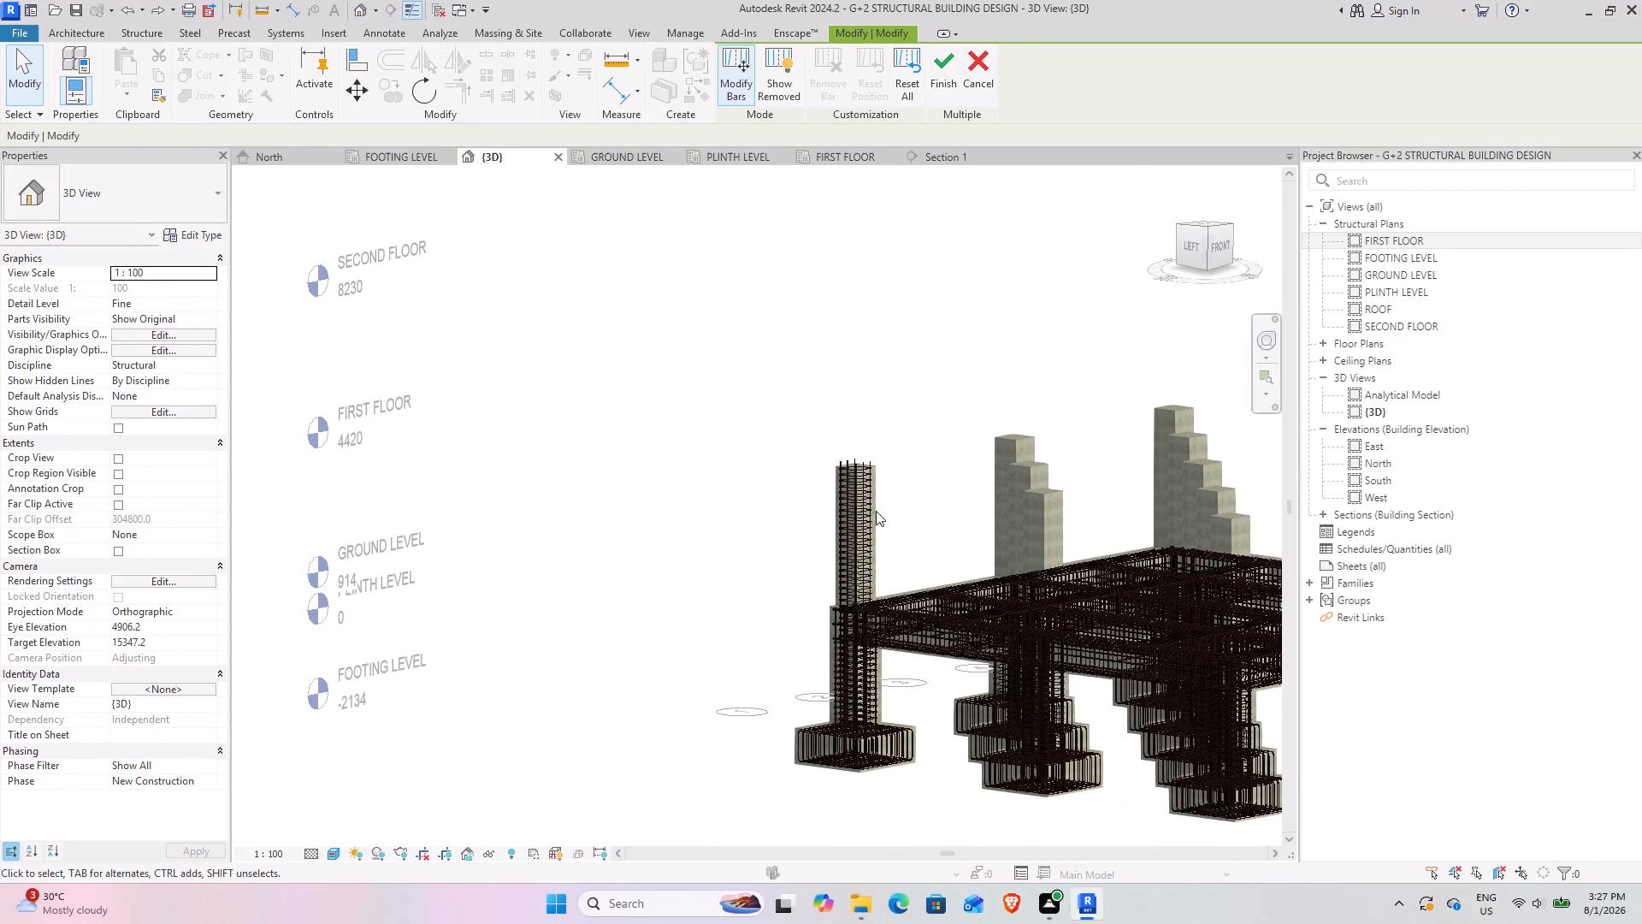
{"action": "key", "text": "ctrl+y"}
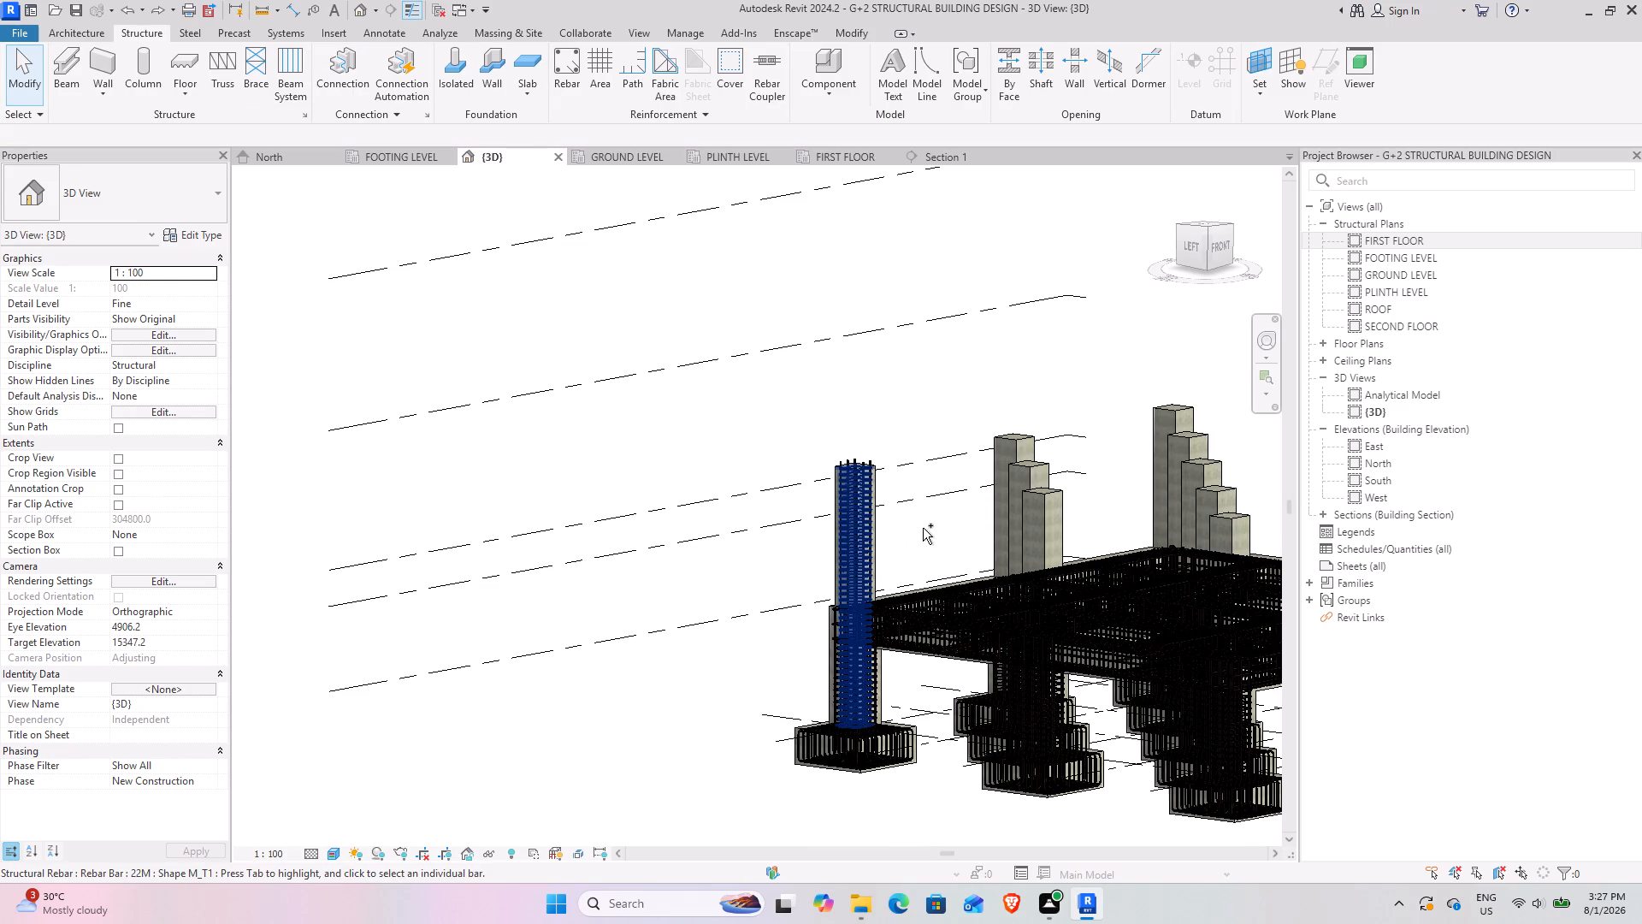
{"action": "key", "text": "ctrl+y"}
{"action": "scroll", "coordinate": [943, 529], "scroll_direction": "down", "scroll_amount": 9}
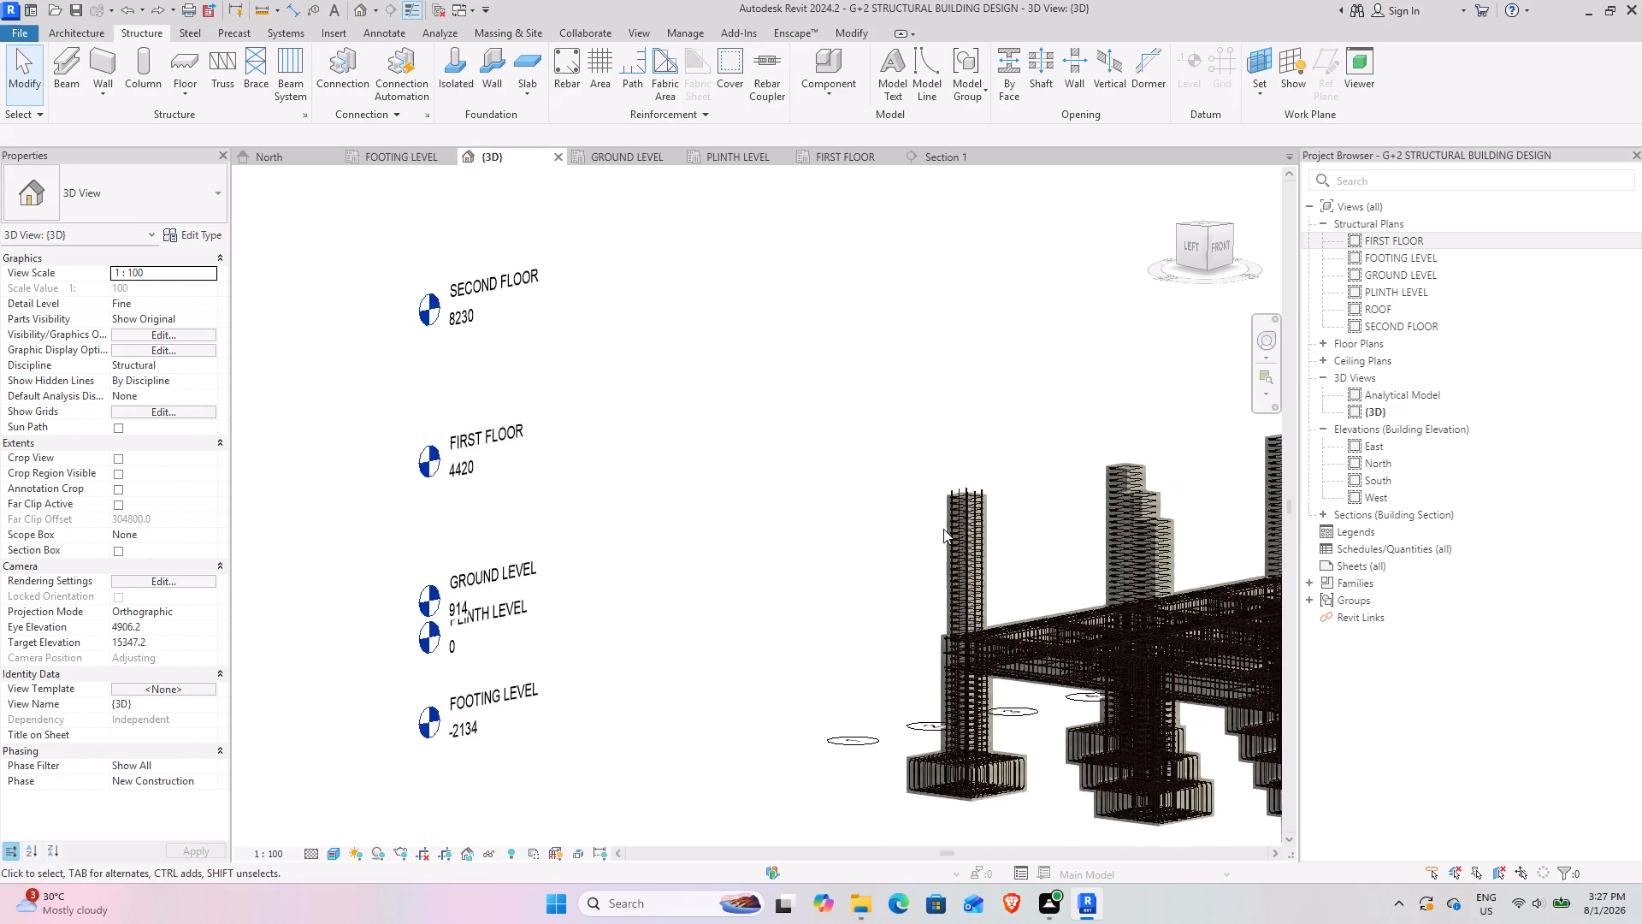
{"action": "key", "text": "ctrl+z"}
{"action": "scroll", "coordinate": [983, 503], "scroll_direction": "down", "scroll_amount": 3}
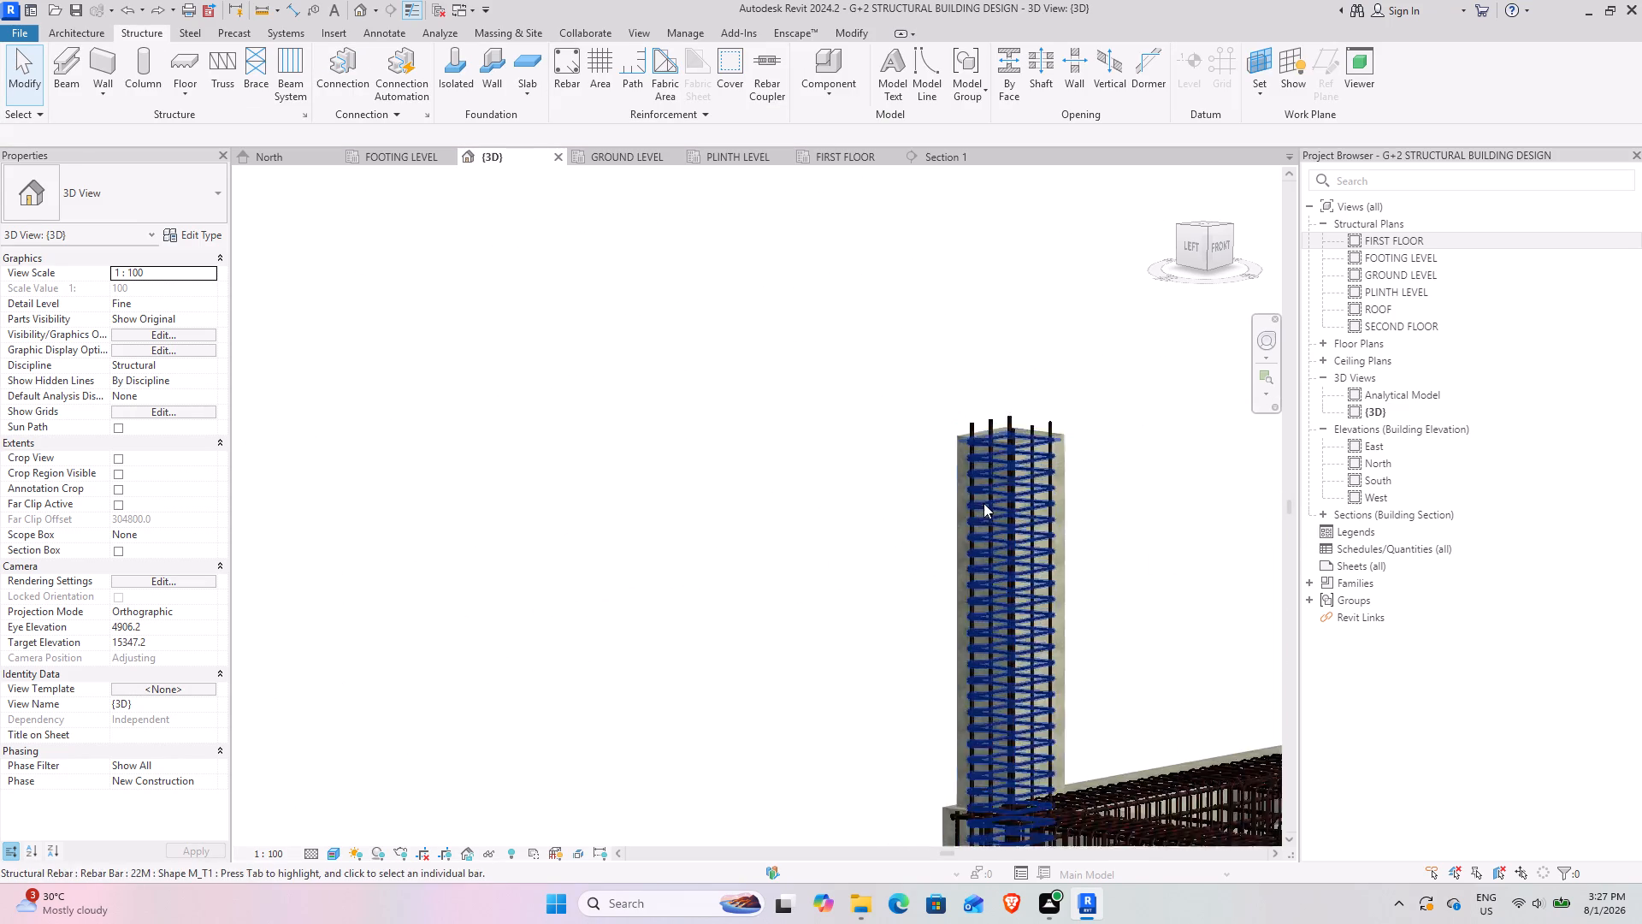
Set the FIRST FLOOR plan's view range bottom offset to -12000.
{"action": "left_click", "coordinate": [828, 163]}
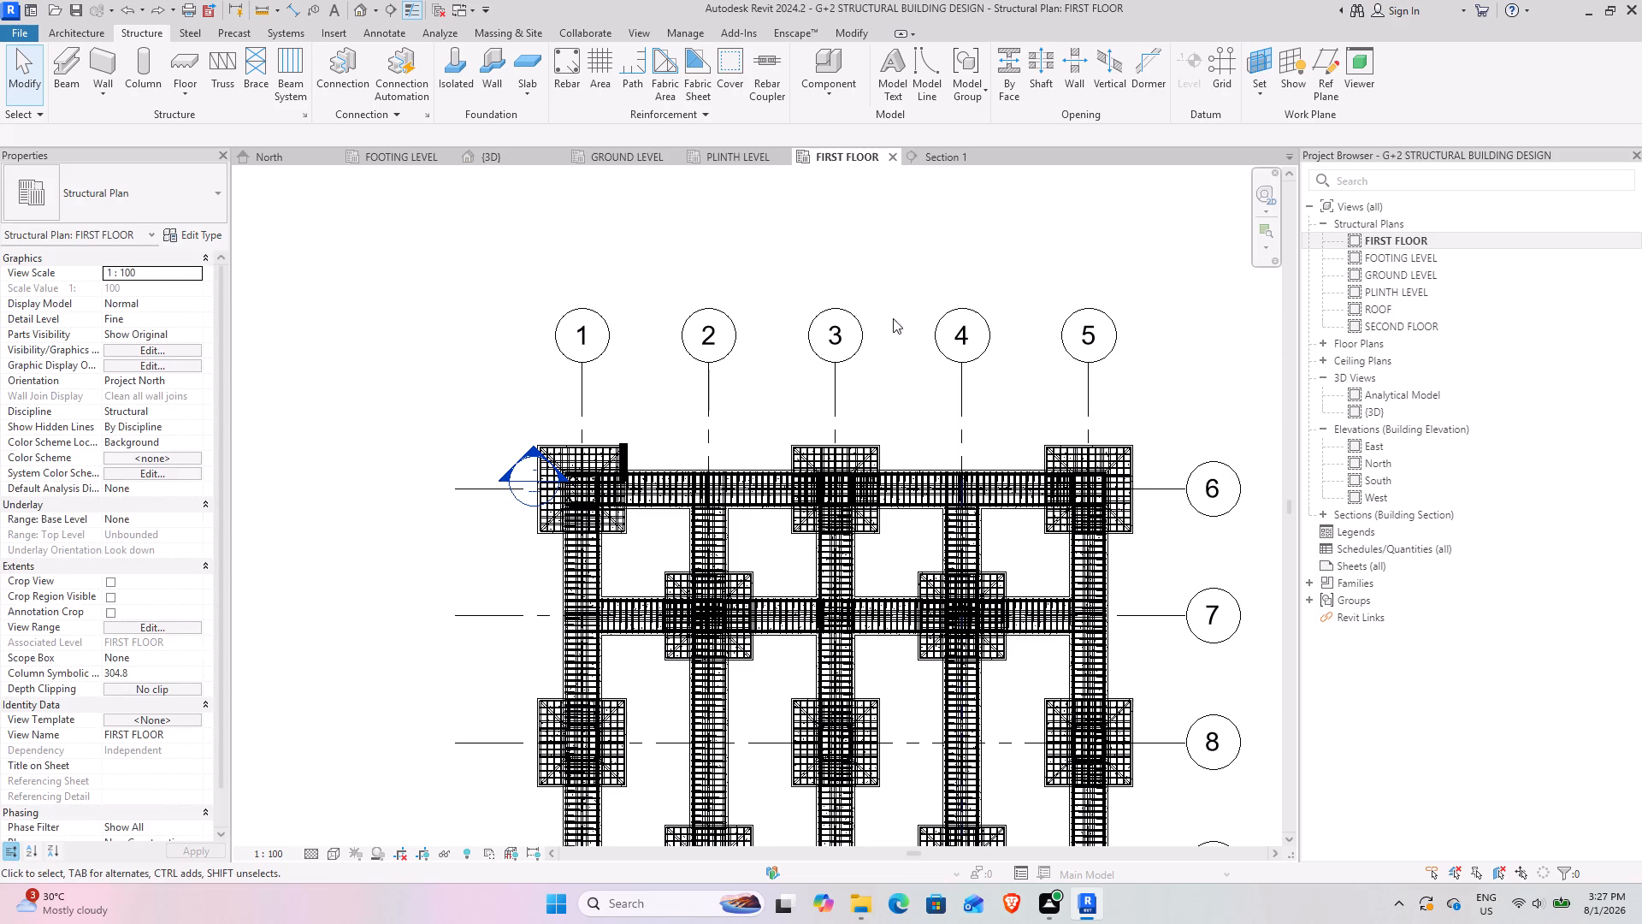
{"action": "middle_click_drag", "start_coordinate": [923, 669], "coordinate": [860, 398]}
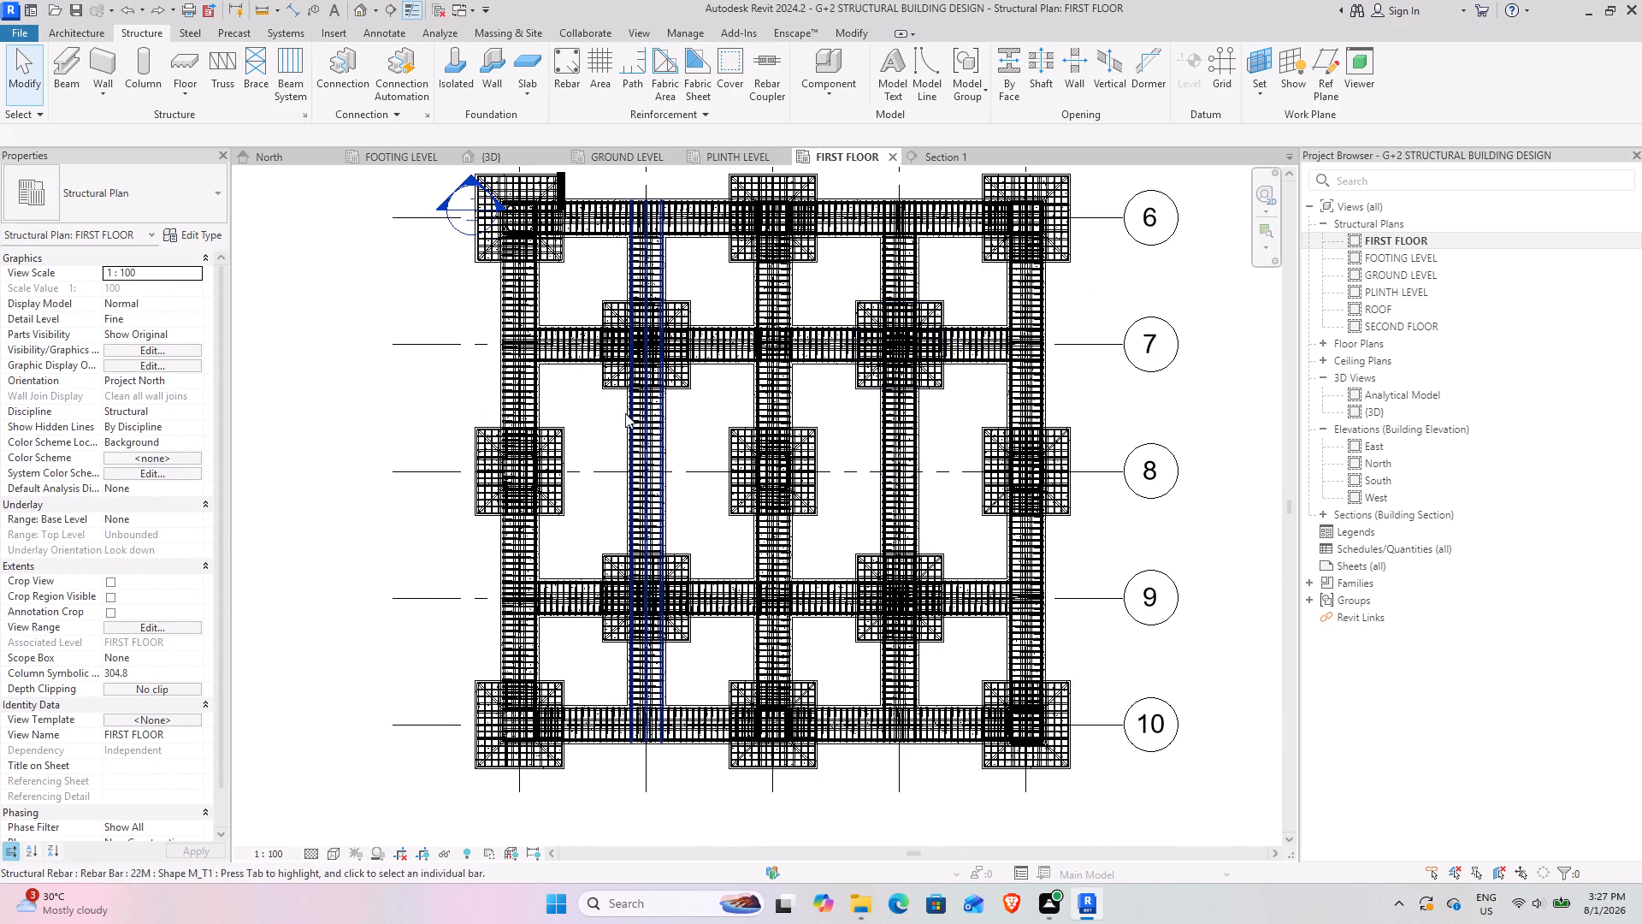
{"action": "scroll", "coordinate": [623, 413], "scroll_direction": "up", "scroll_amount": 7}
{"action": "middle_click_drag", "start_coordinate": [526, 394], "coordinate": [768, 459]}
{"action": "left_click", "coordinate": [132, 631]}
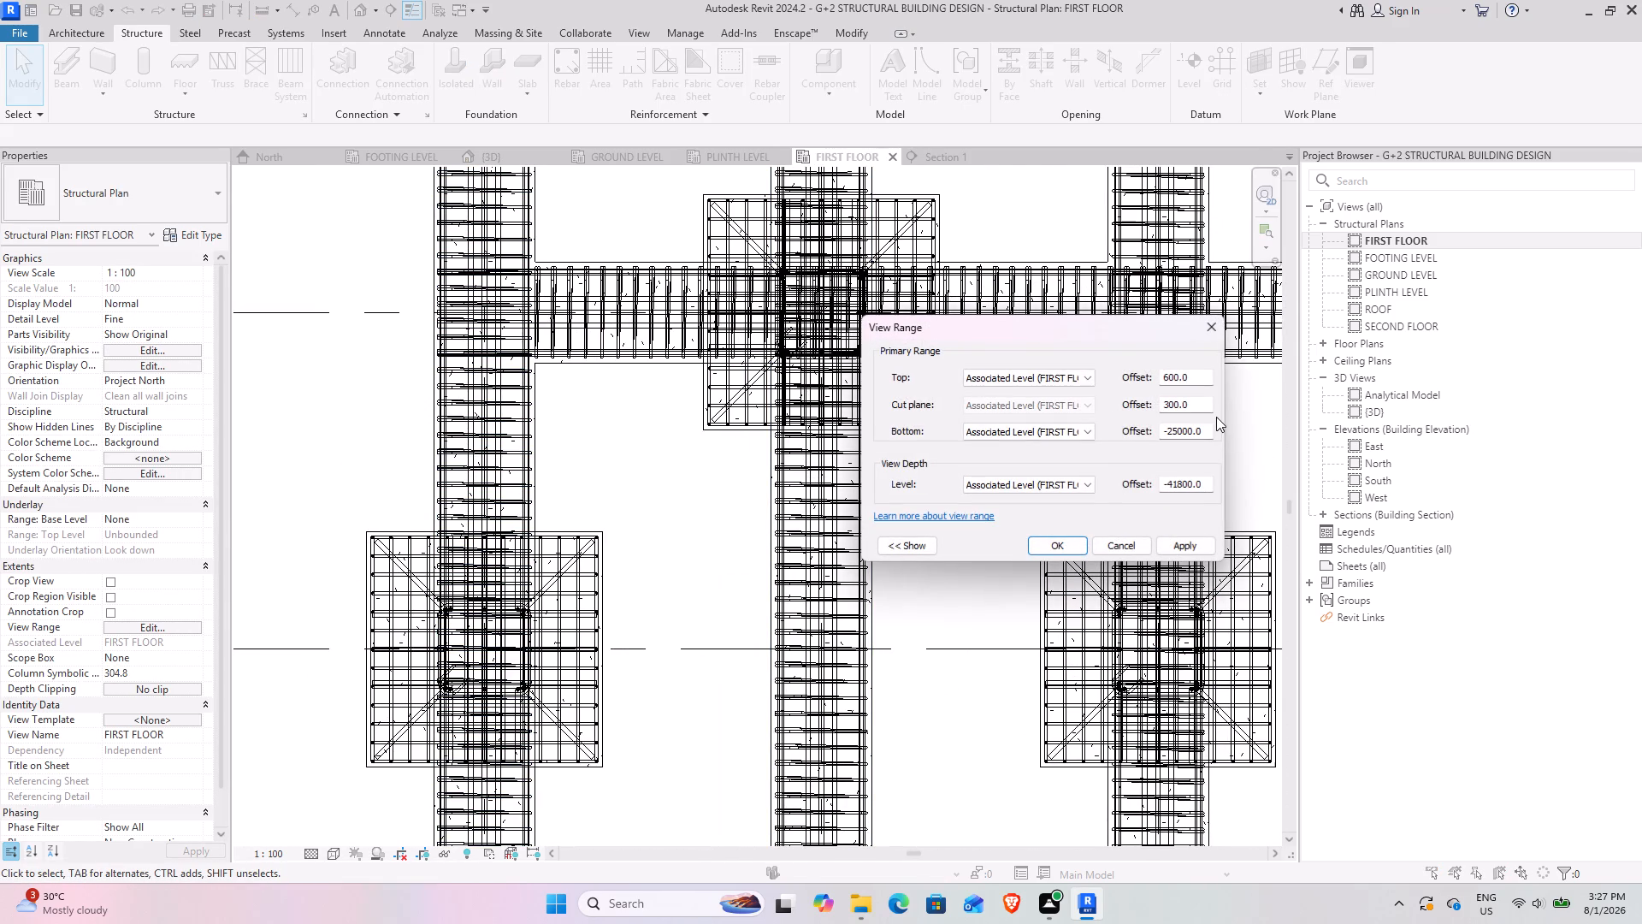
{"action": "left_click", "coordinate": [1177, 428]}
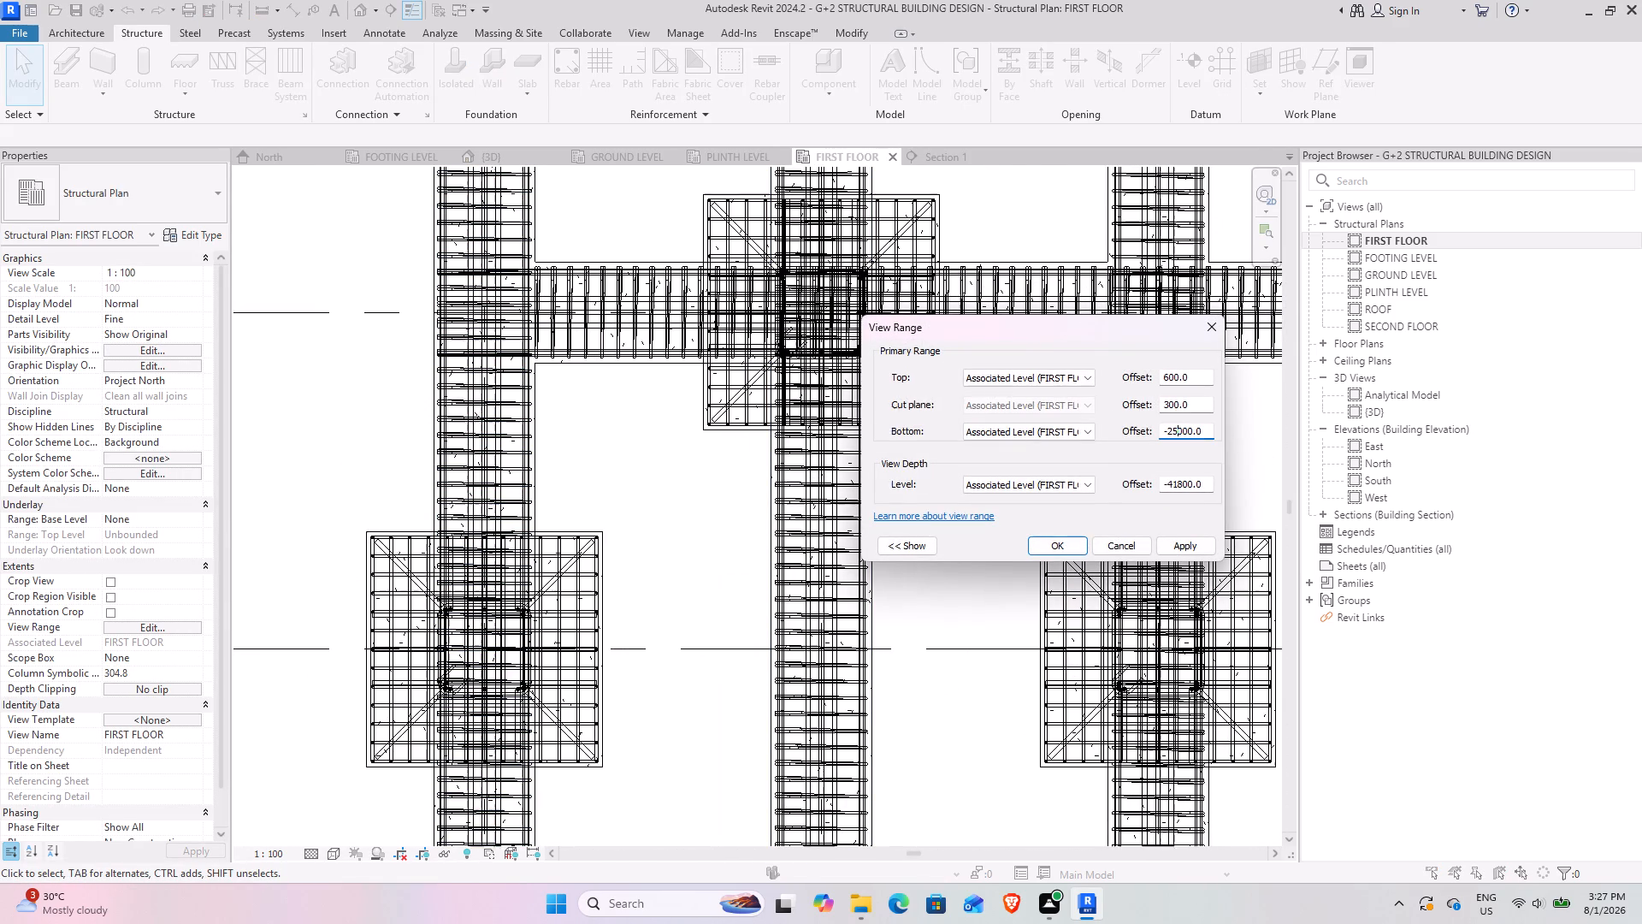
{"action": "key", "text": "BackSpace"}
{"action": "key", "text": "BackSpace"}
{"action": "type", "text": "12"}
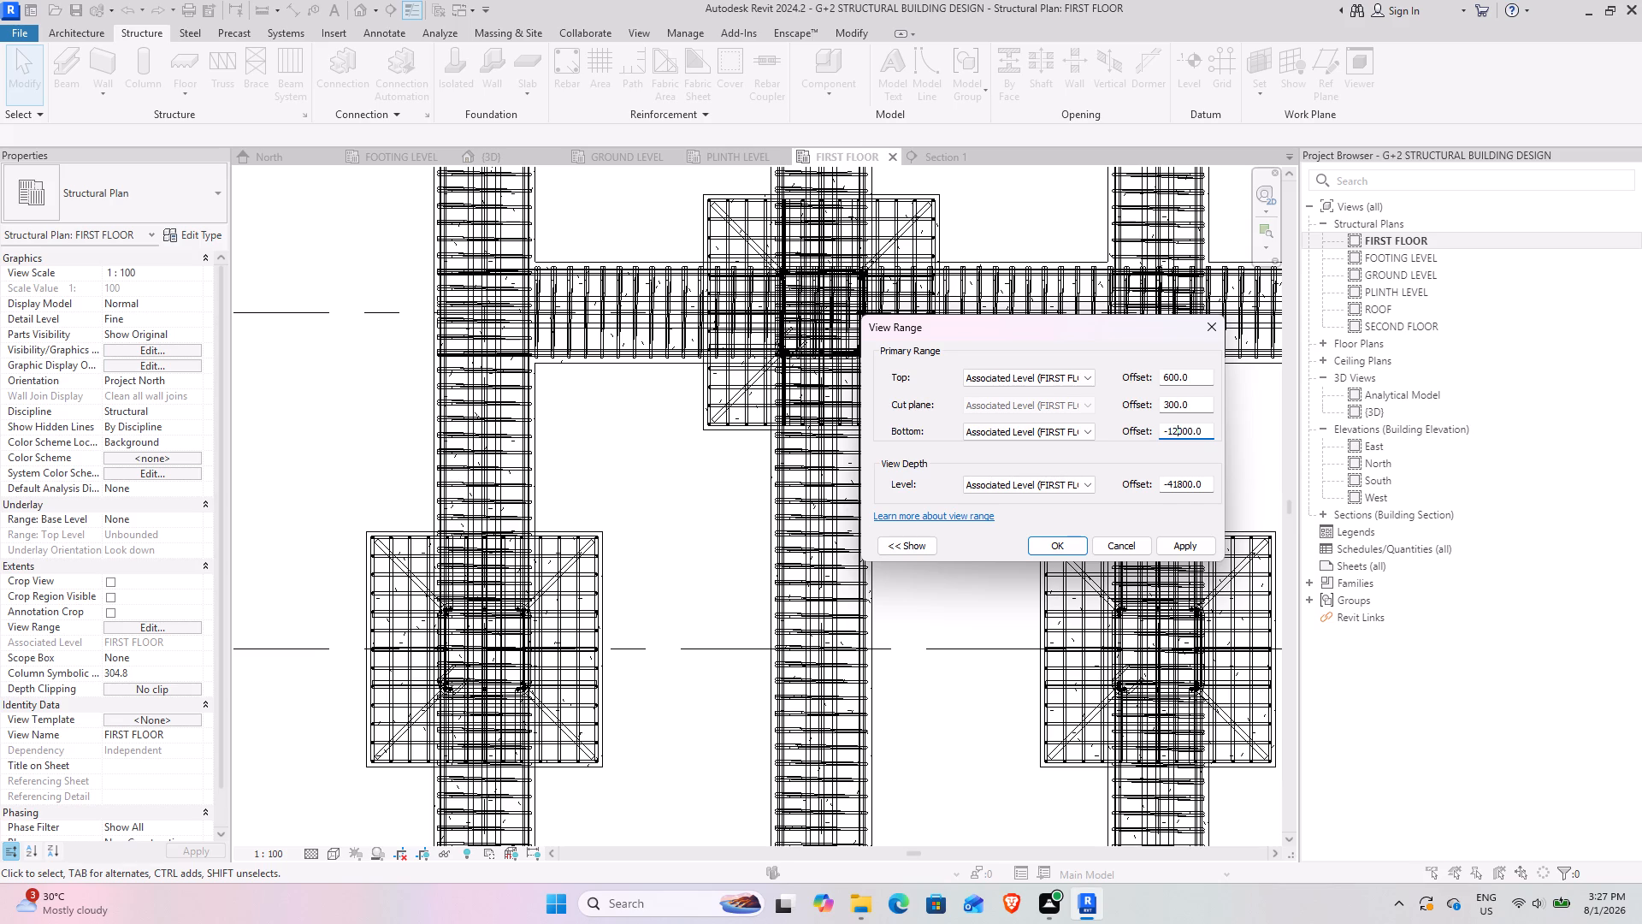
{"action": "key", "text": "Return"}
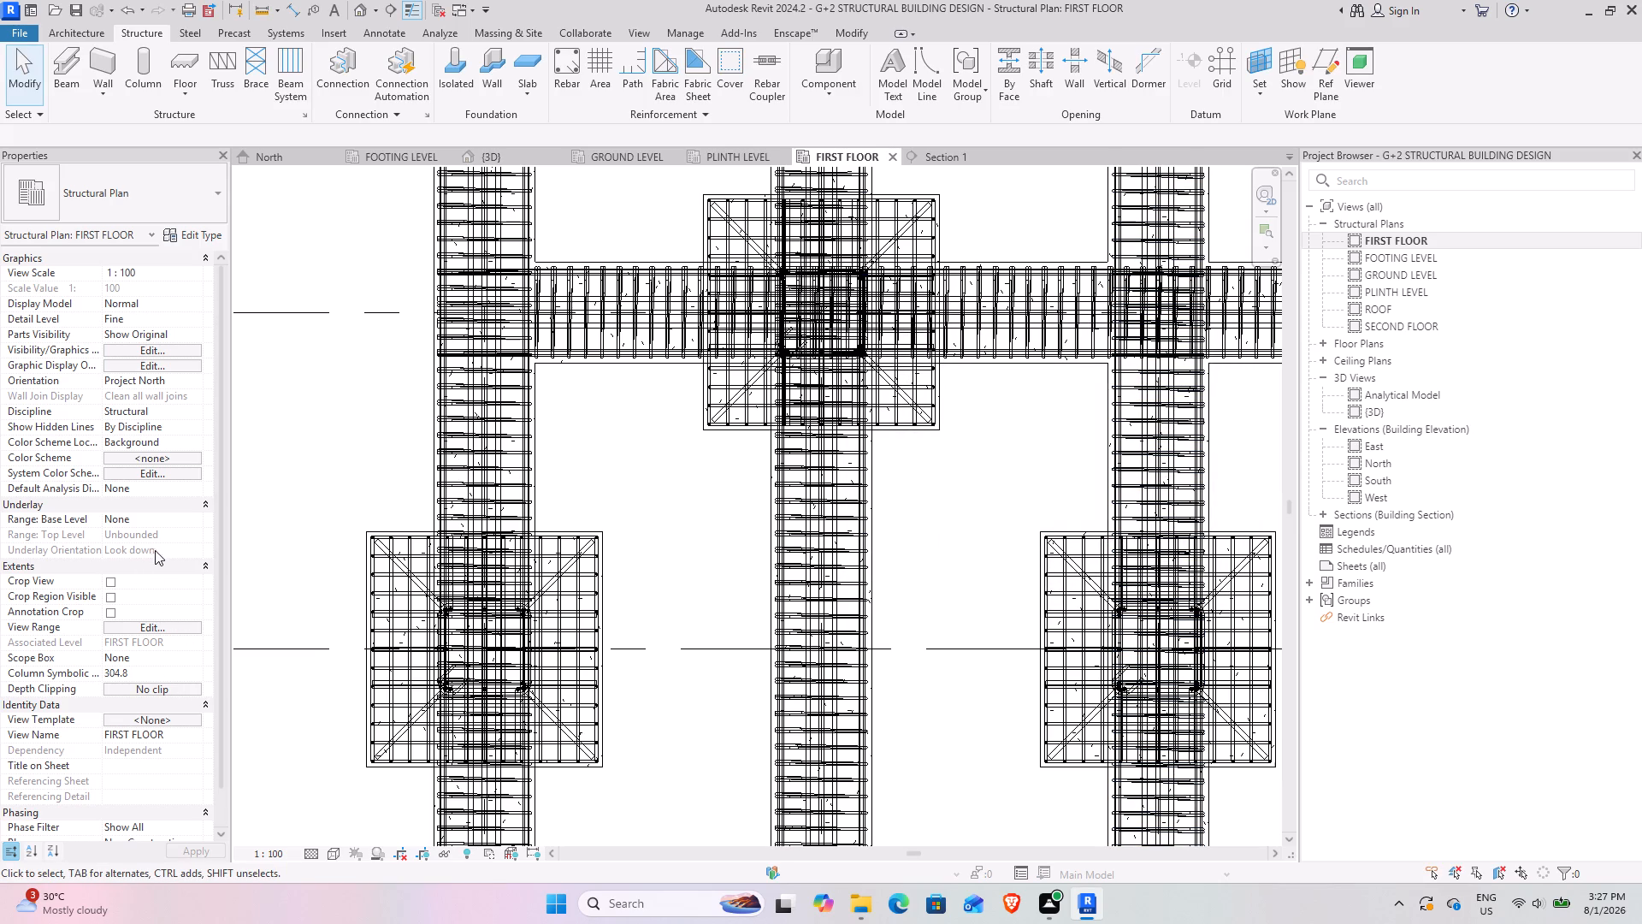
Set the FIRST FLOOR plan's view range to a view depth offset of -1800 and a bottom offset of -1200.
{"action": "left_click", "coordinate": [165, 630]}
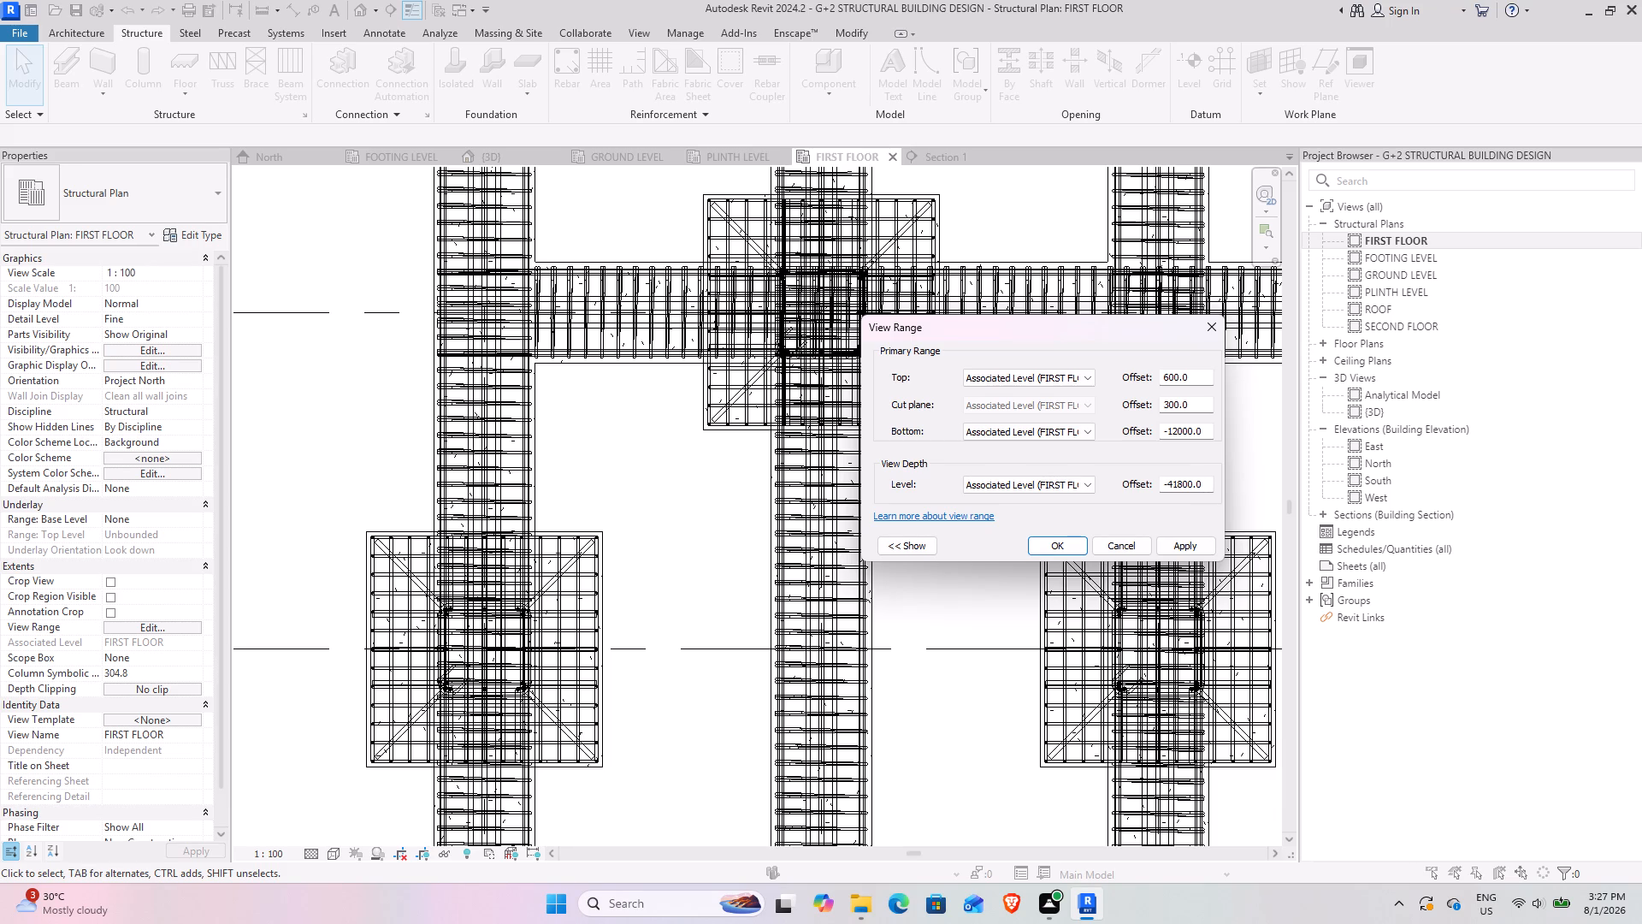
{"action": "left_click", "coordinate": [1175, 485]}
{"action": "key", "text": "BackSpace"}
{"action": "key", "text": "BackSpace"}
{"action": "key", "text": "1"}
{"action": "key", "text": "Return"}
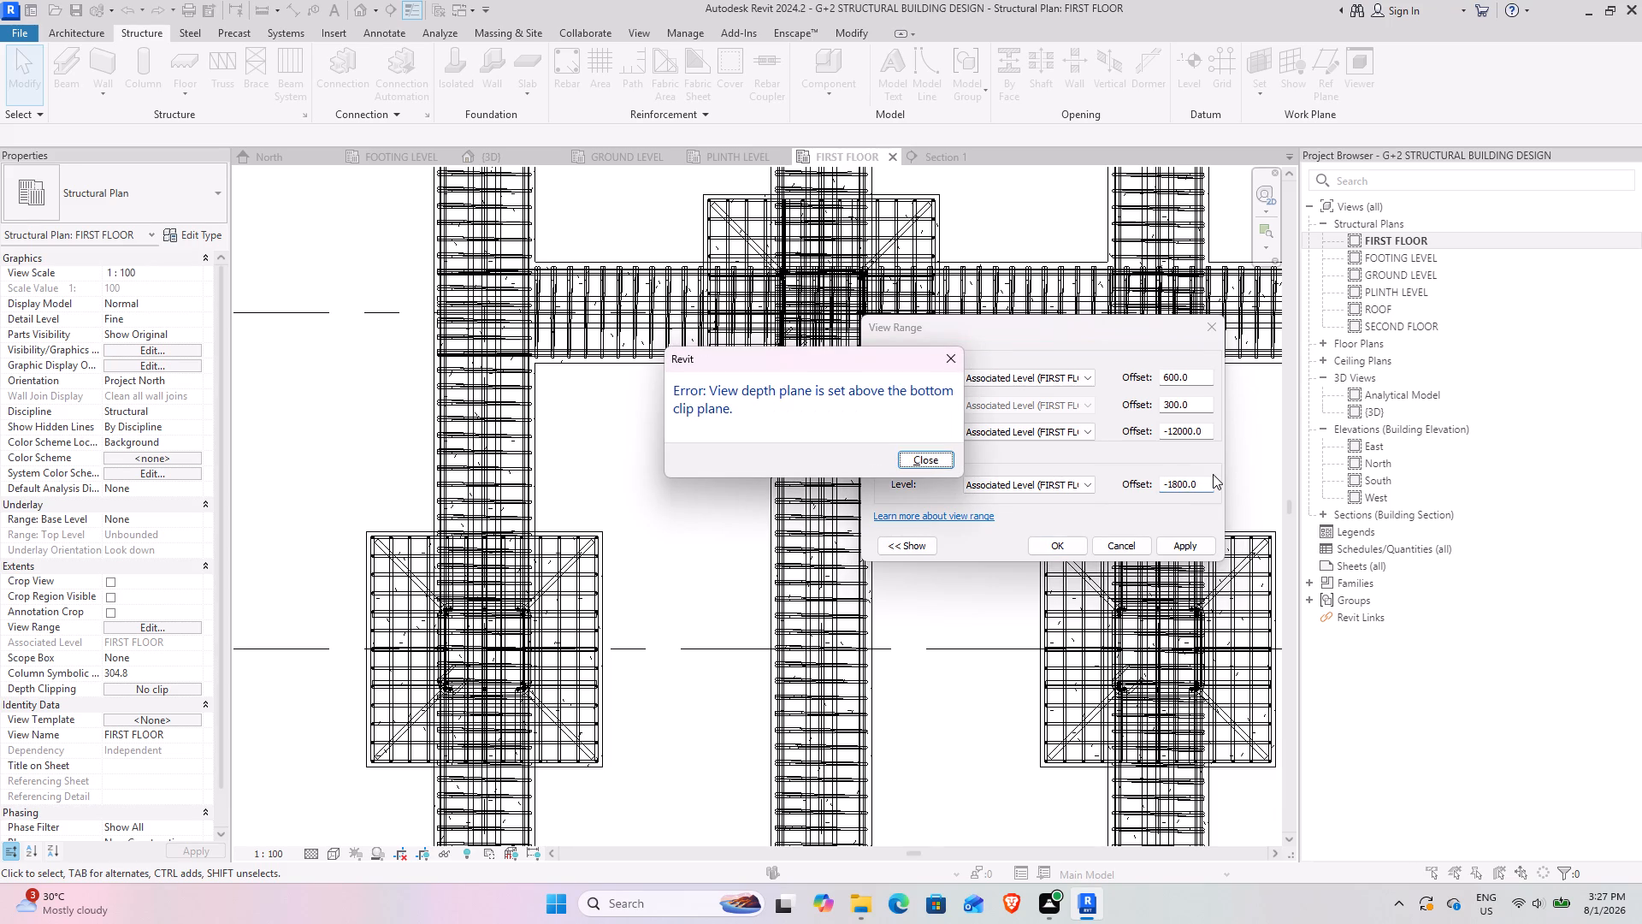
{"action": "left_click", "coordinate": [943, 455]}
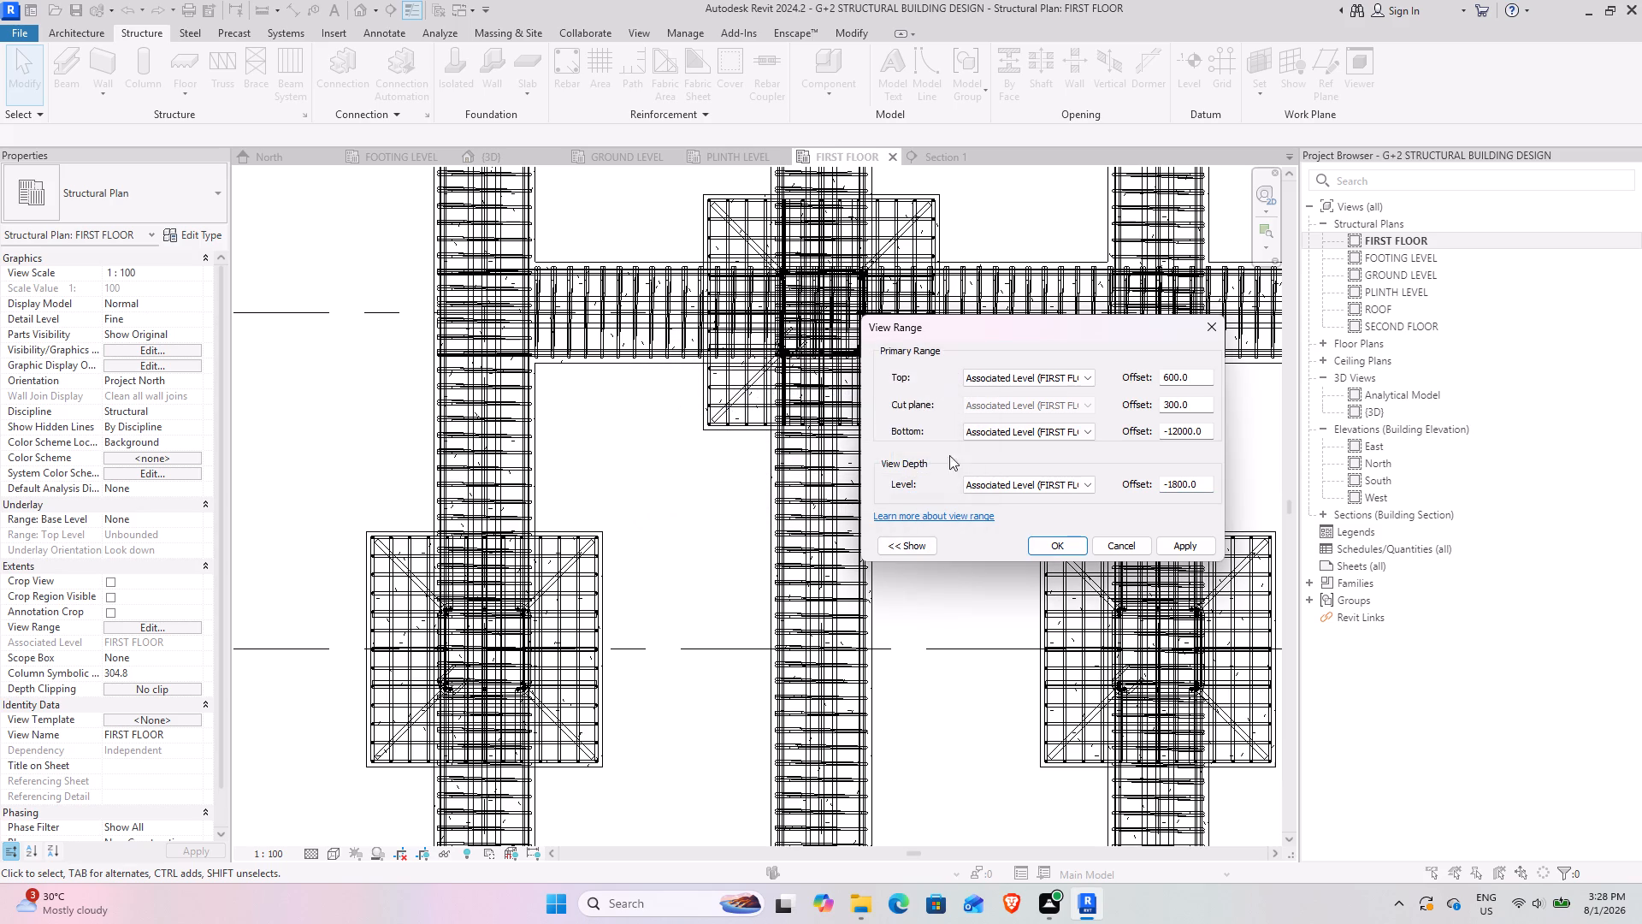
{"action": "left_click", "coordinate": [1191, 428]}
{"action": "key", "text": "BackSpace"}
{"action": "key", "text": "Return"}
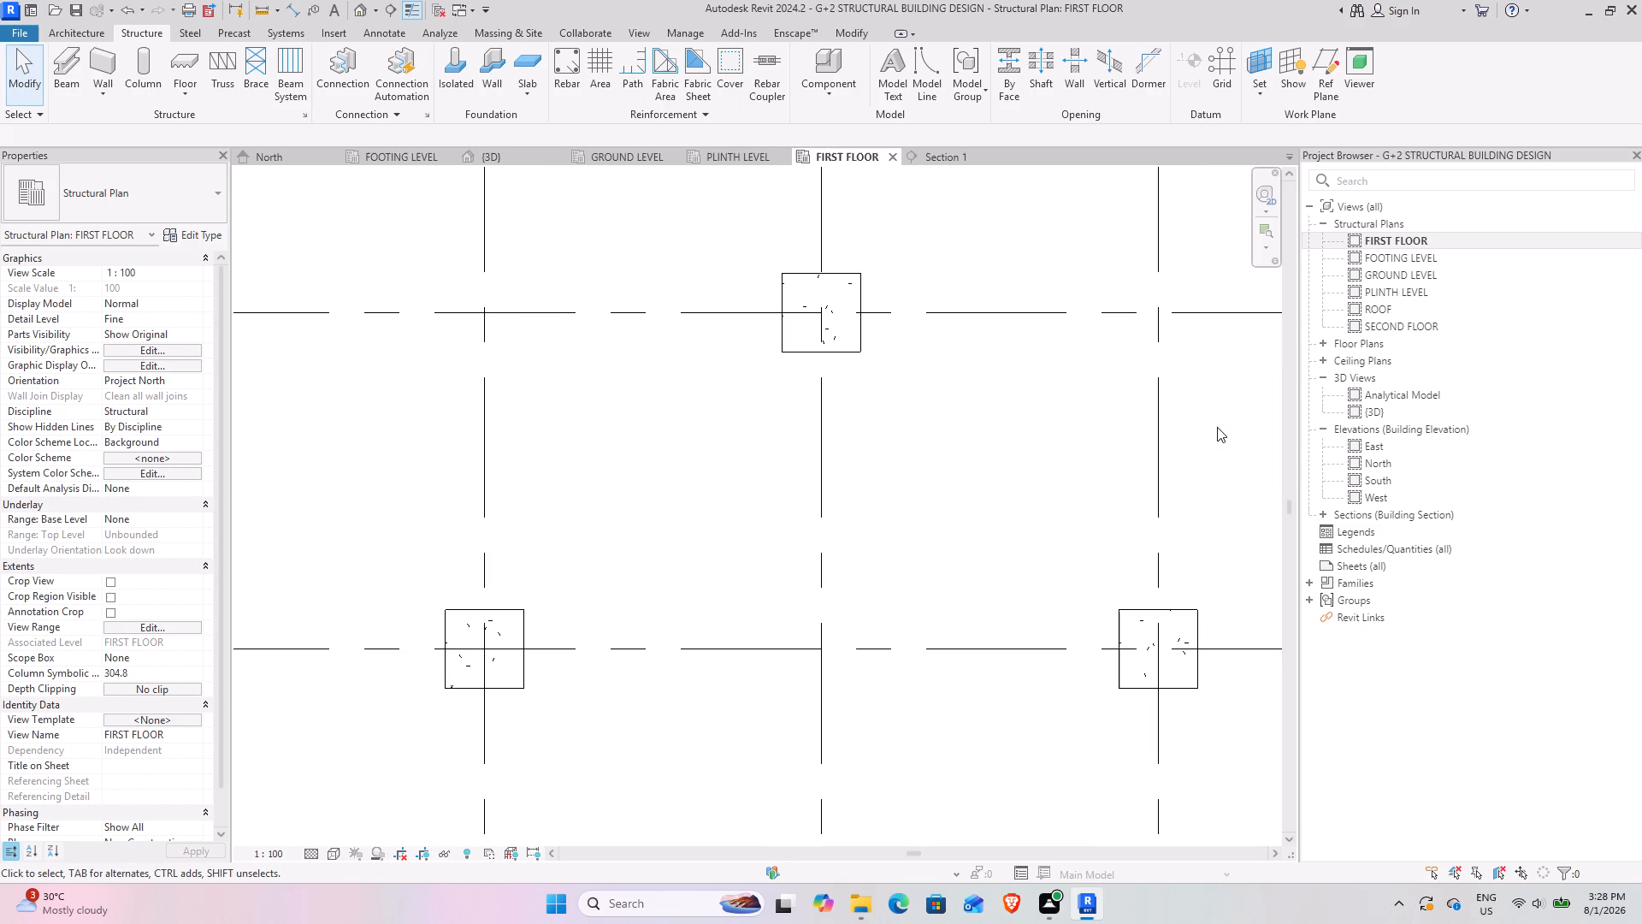
Nudge the lower middle vertical bar of the column at grids 1 and 6 to 270 mm from grid 6.
{"action": "scroll", "coordinate": [846, 409], "scroll_direction": "down", "scroll_amount": 7}
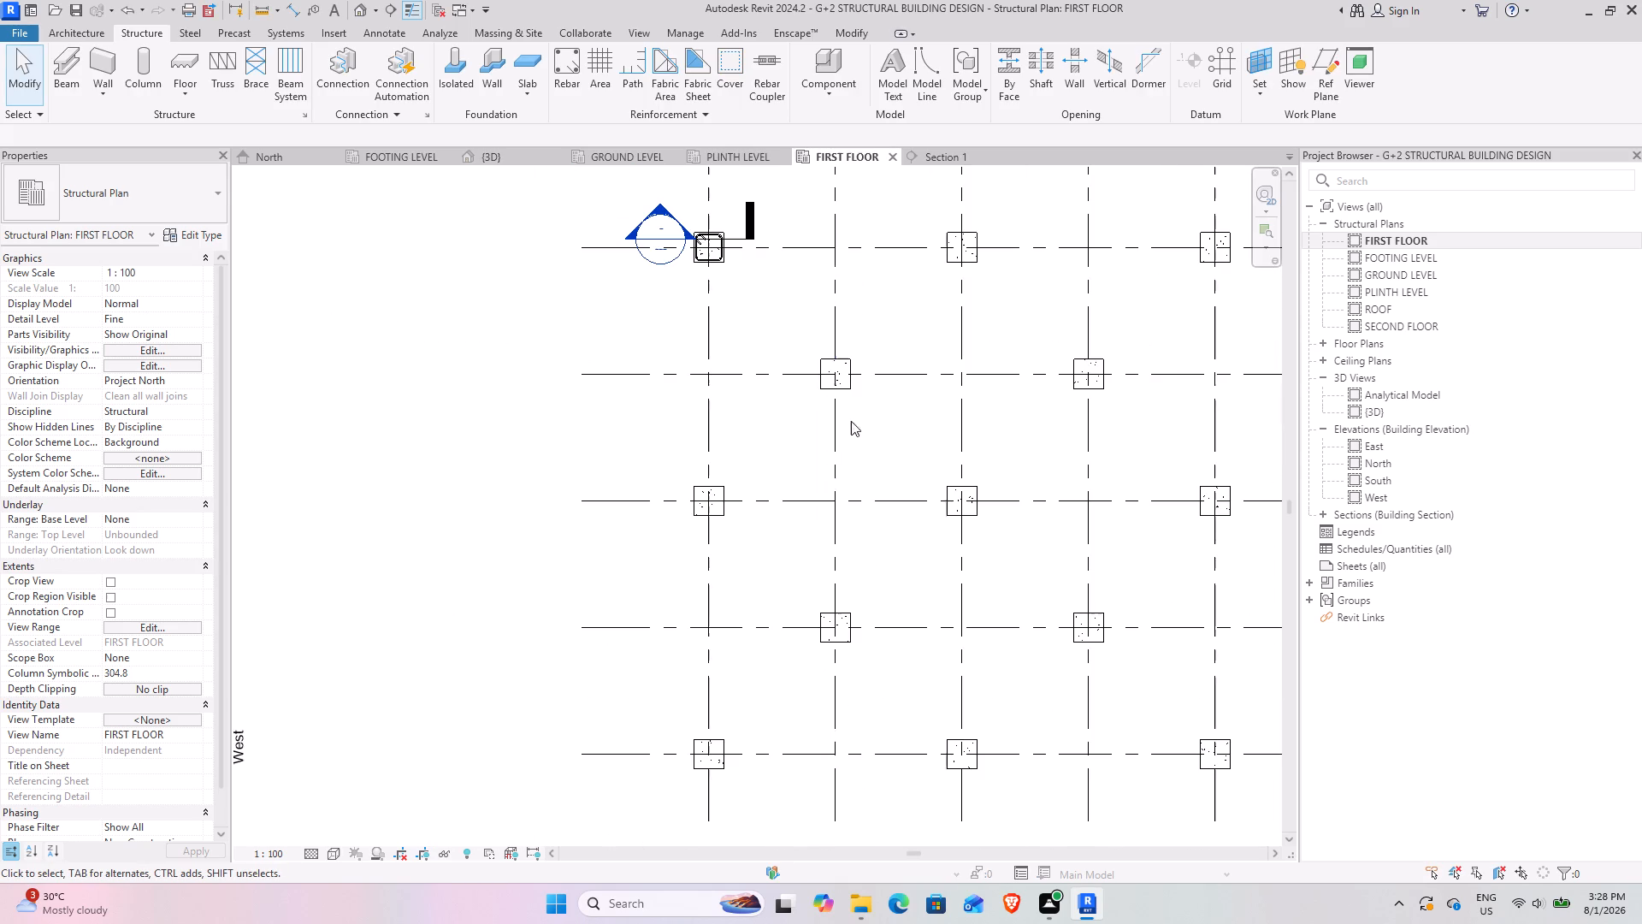
{"action": "scroll", "coordinate": [653, 181], "scroll_direction": "up", "scroll_amount": 12}
{"action": "middle_click_drag", "start_coordinate": [965, 262], "coordinate": [884, 414]}
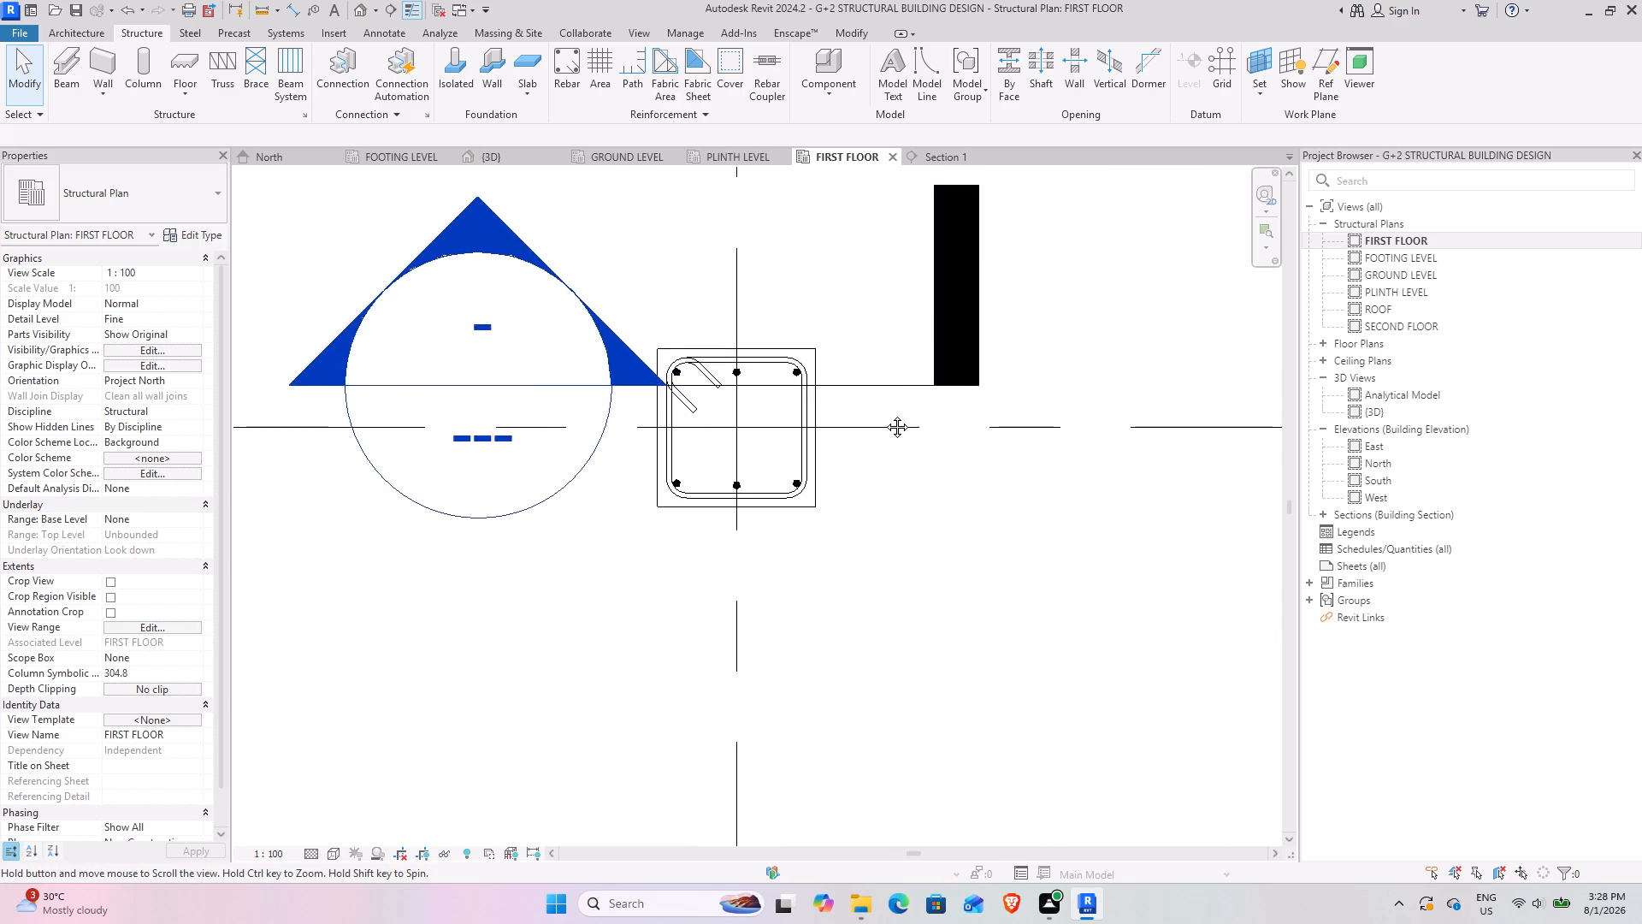
{"action": "middle_click_drag", "start_coordinate": [884, 414], "coordinate": [818, 518]}
{"action": "scroll", "coordinate": [680, 537], "scroll_direction": "up", "scroll_amount": 5}
{"action": "middle_click_drag", "start_coordinate": [646, 583], "coordinate": [800, 524]}
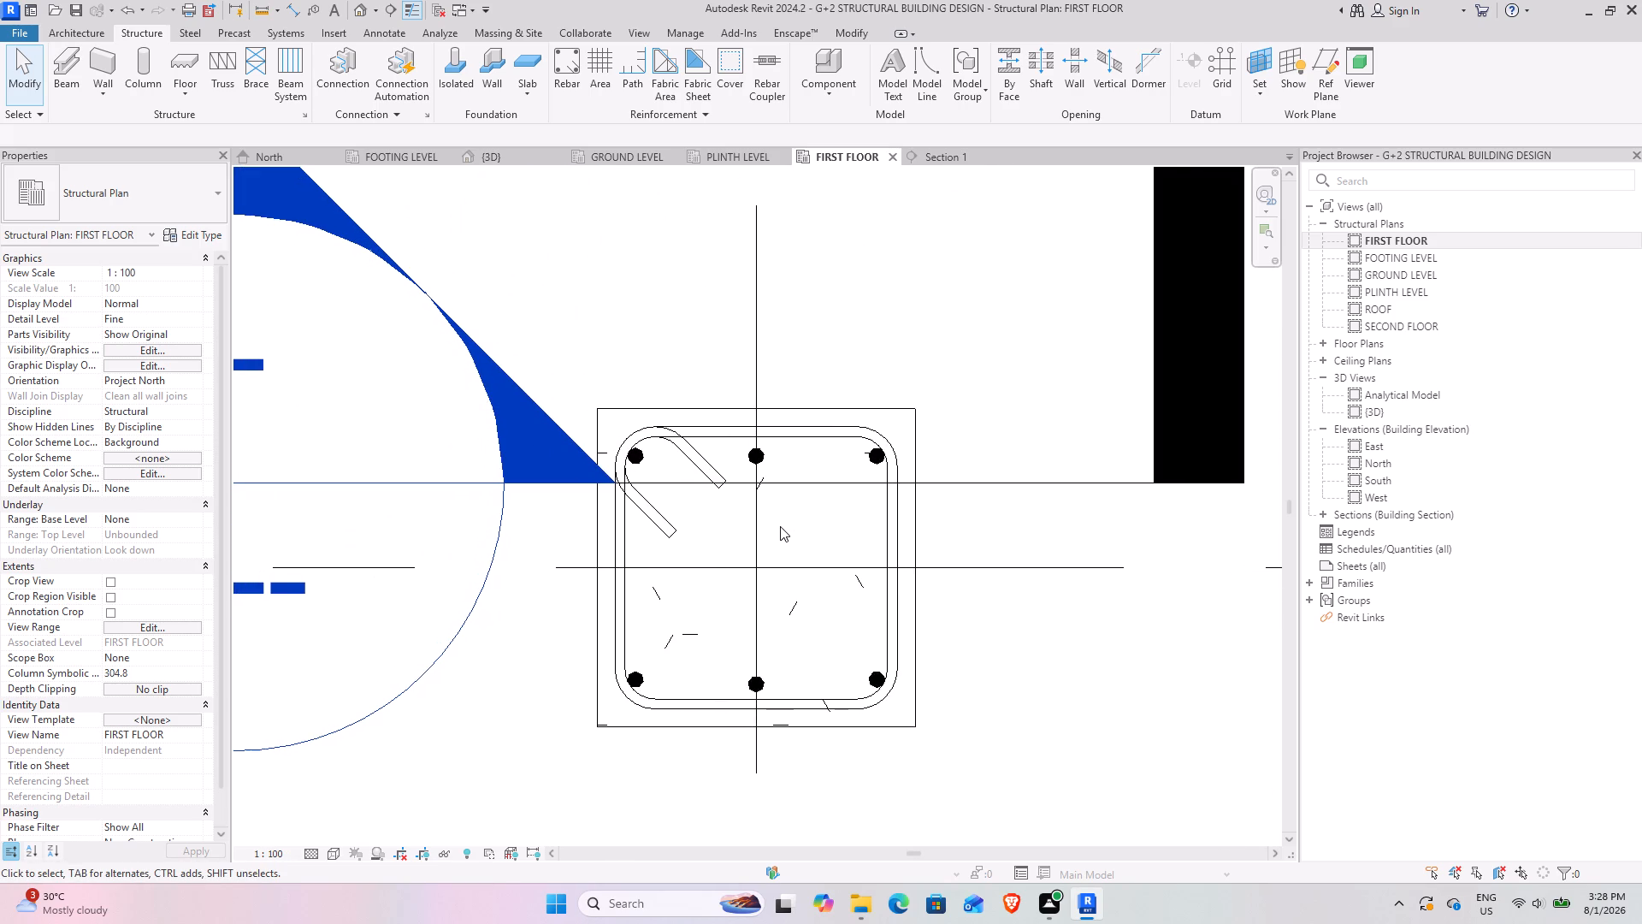
{"action": "middle_click_drag", "start_coordinate": [753, 591], "coordinate": [706, 586]}
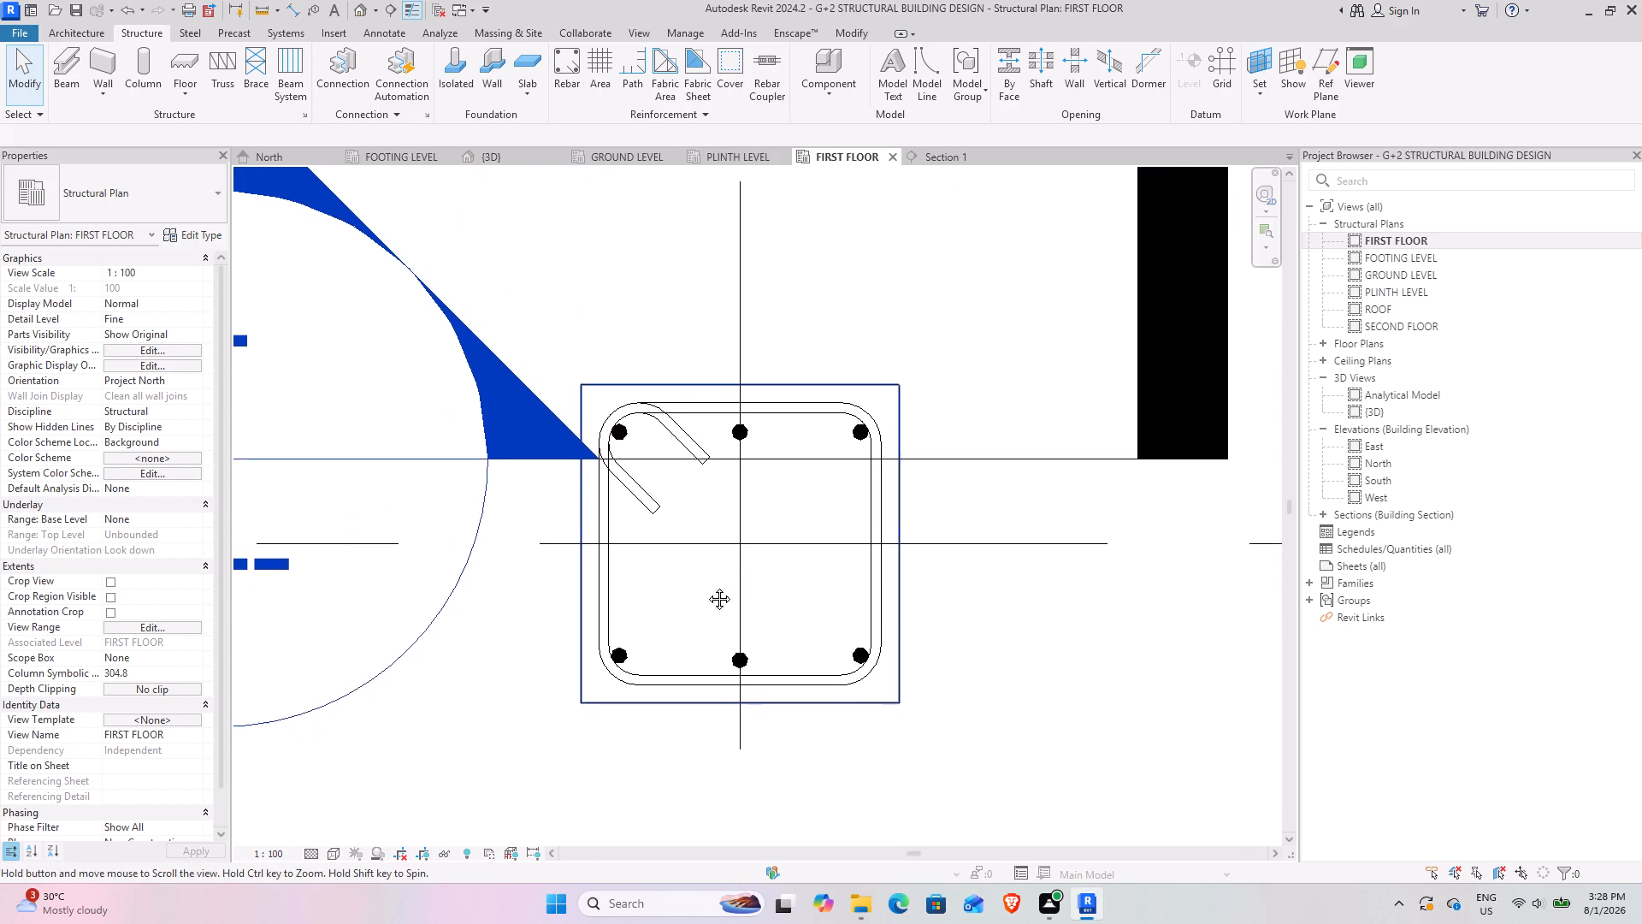
{"action": "middle_click_drag", "start_coordinate": [706, 586], "coordinate": [688, 595]}
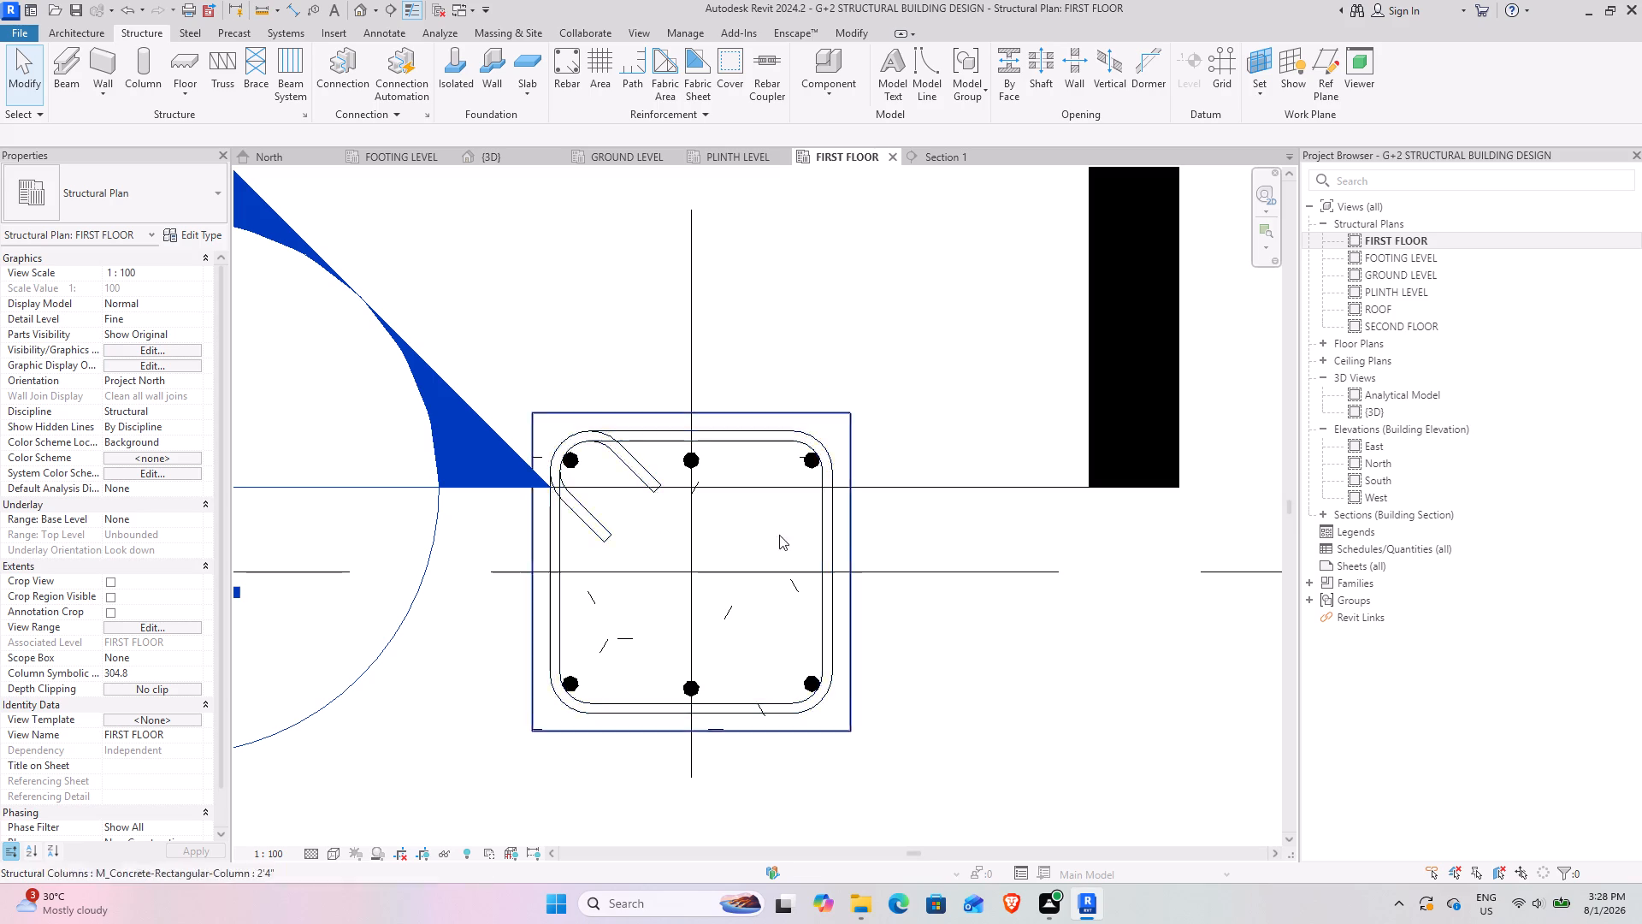
{"action": "scroll", "coordinate": [731, 507], "scroll_direction": "up", "scroll_amount": 1}
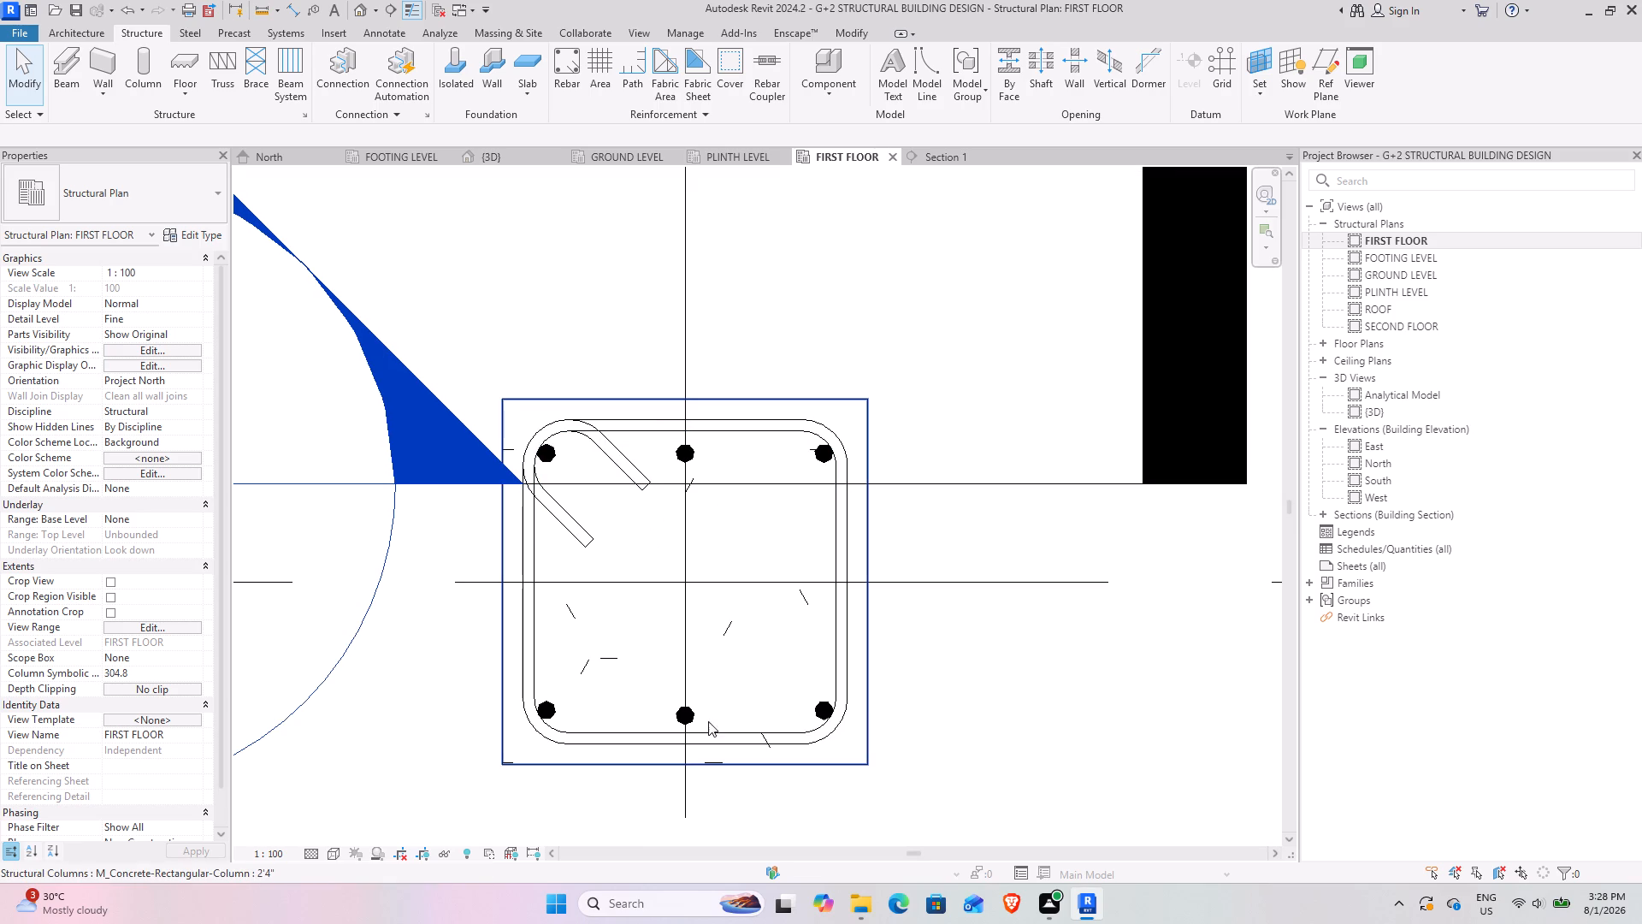
{"action": "left_click", "coordinate": [699, 722]}
{"action": "key", "text": "Down"}
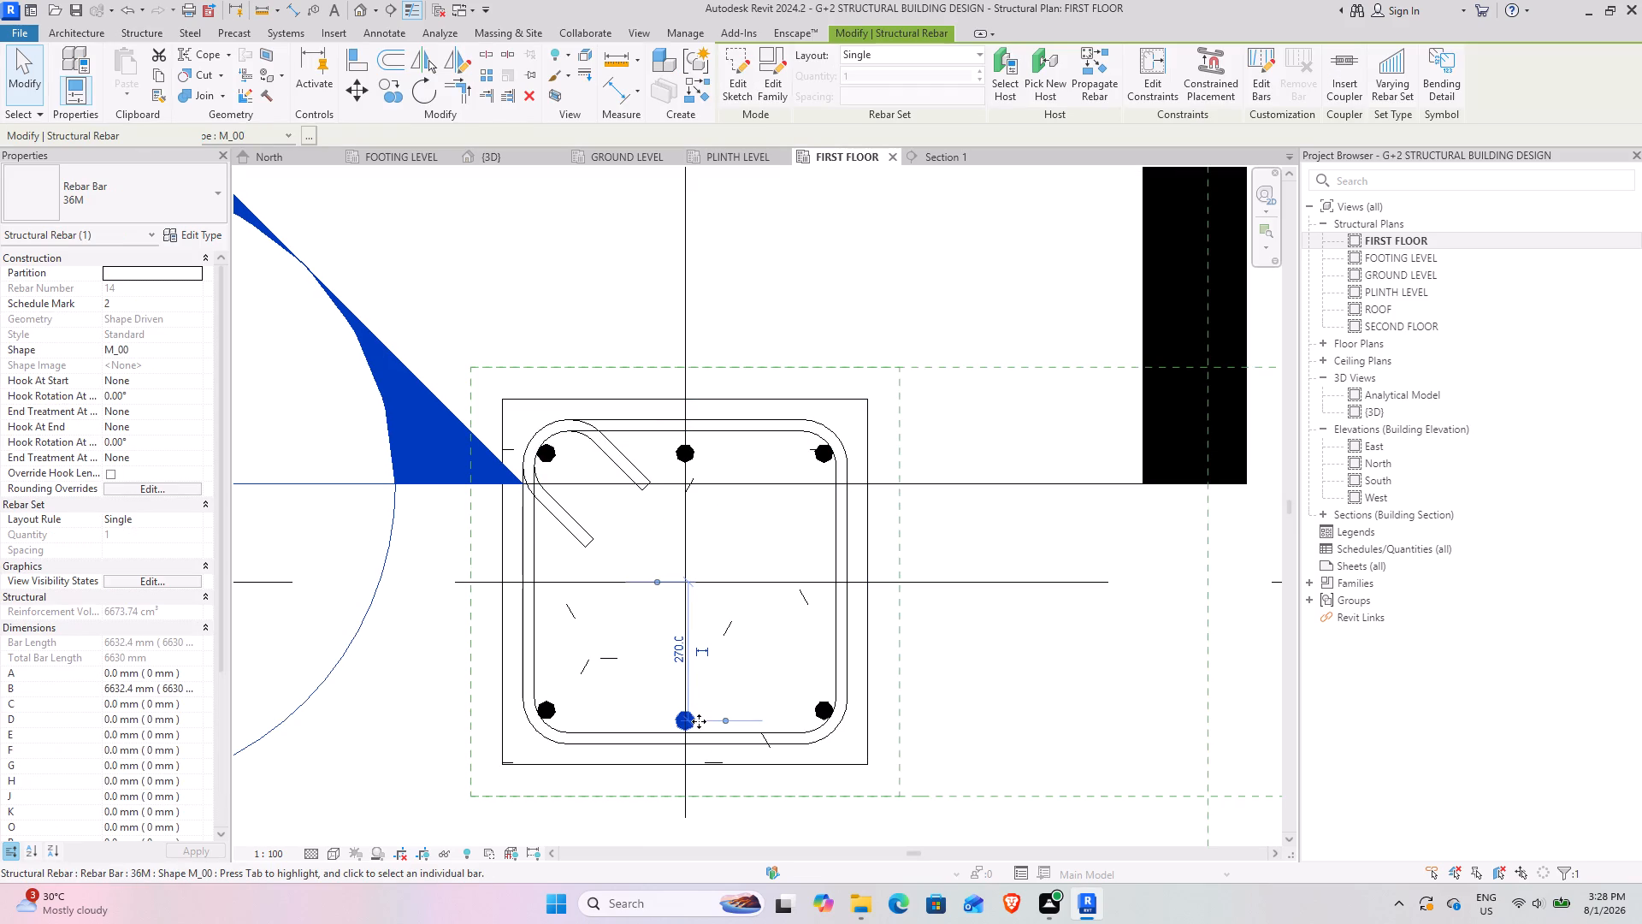
{"action": "key", "text": "Down"}
{"action": "key", "text": "Up"}
Move the column's lower-left corner bar inward to about 250 mm from grid 1 and 265 mm from grid 6.
{"action": "scroll", "coordinate": [658, 436], "scroll_direction": "up", "scroll_amount": 3}
{"action": "middle_click_drag", "start_coordinate": [707, 608], "coordinate": [716, 431]}
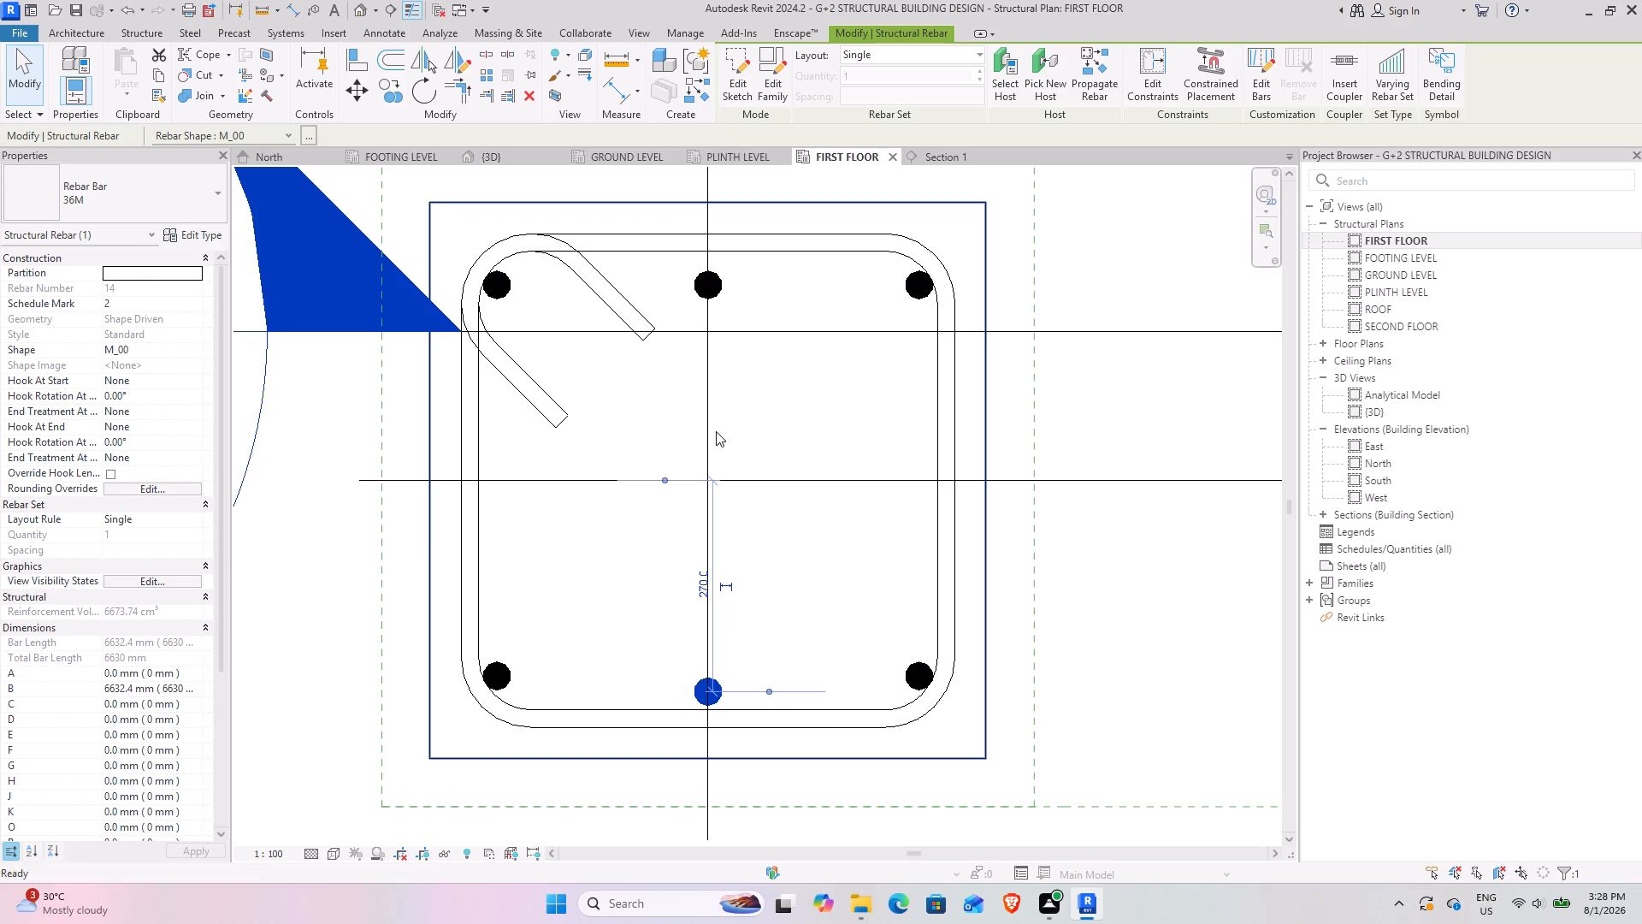
{"action": "scroll", "coordinate": [797, 677], "scroll_direction": "up", "scroll_amount": 2}
{"action": "middle_click_drag", "start_coordinate": [730, 695], "coordinate": [758, 663]}
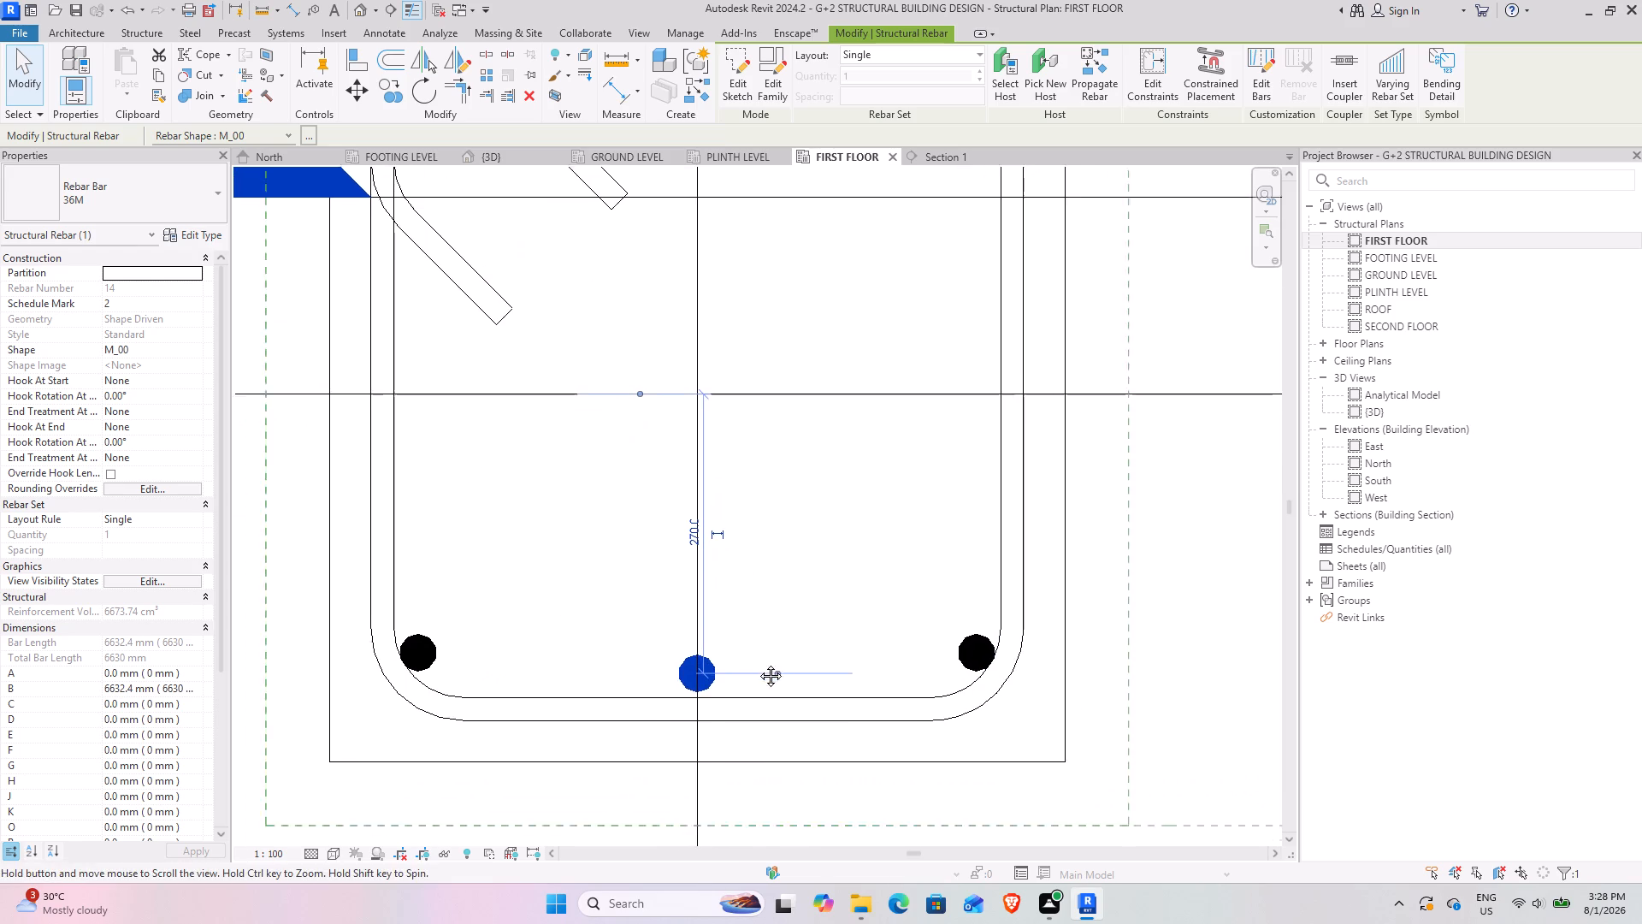
{"action": "middle_click_drag", "start_coordinate": [758, 663], "coordinate": [765, 656]}
{"action": "left_click", "coordinate": [440, 640]}
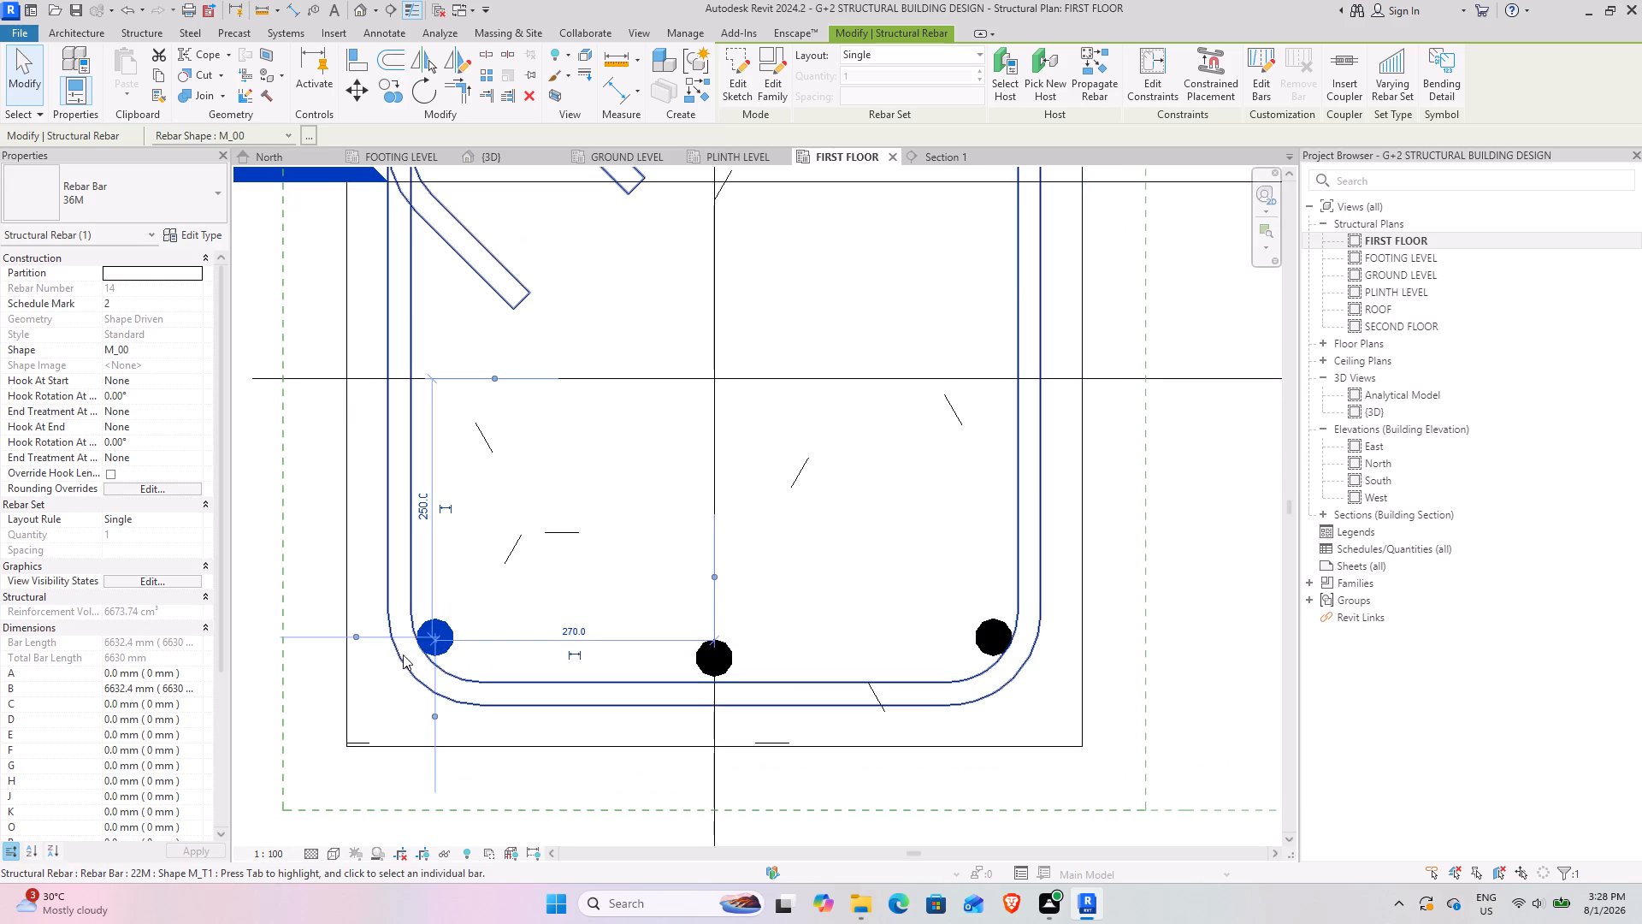
{"action": "left_click_drag", "start_coordinate": [421, 631], "coordinate": [446, 654]}
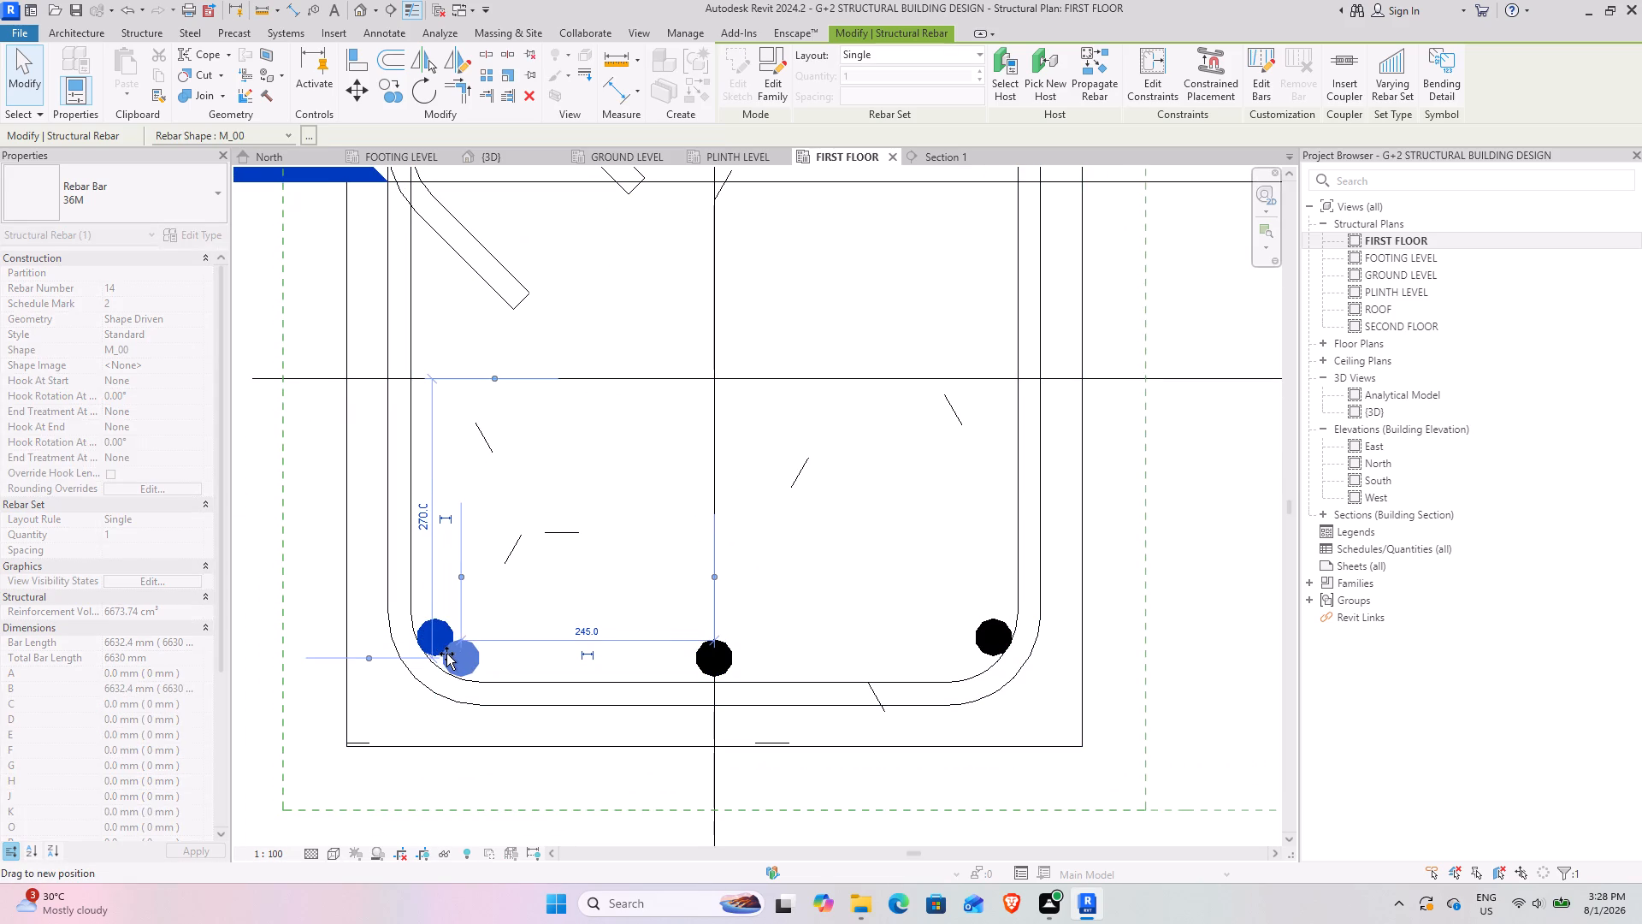
{"action": "left_click_drag", "start_coordinate": [446, 654], "coordinate": [440, 646]}
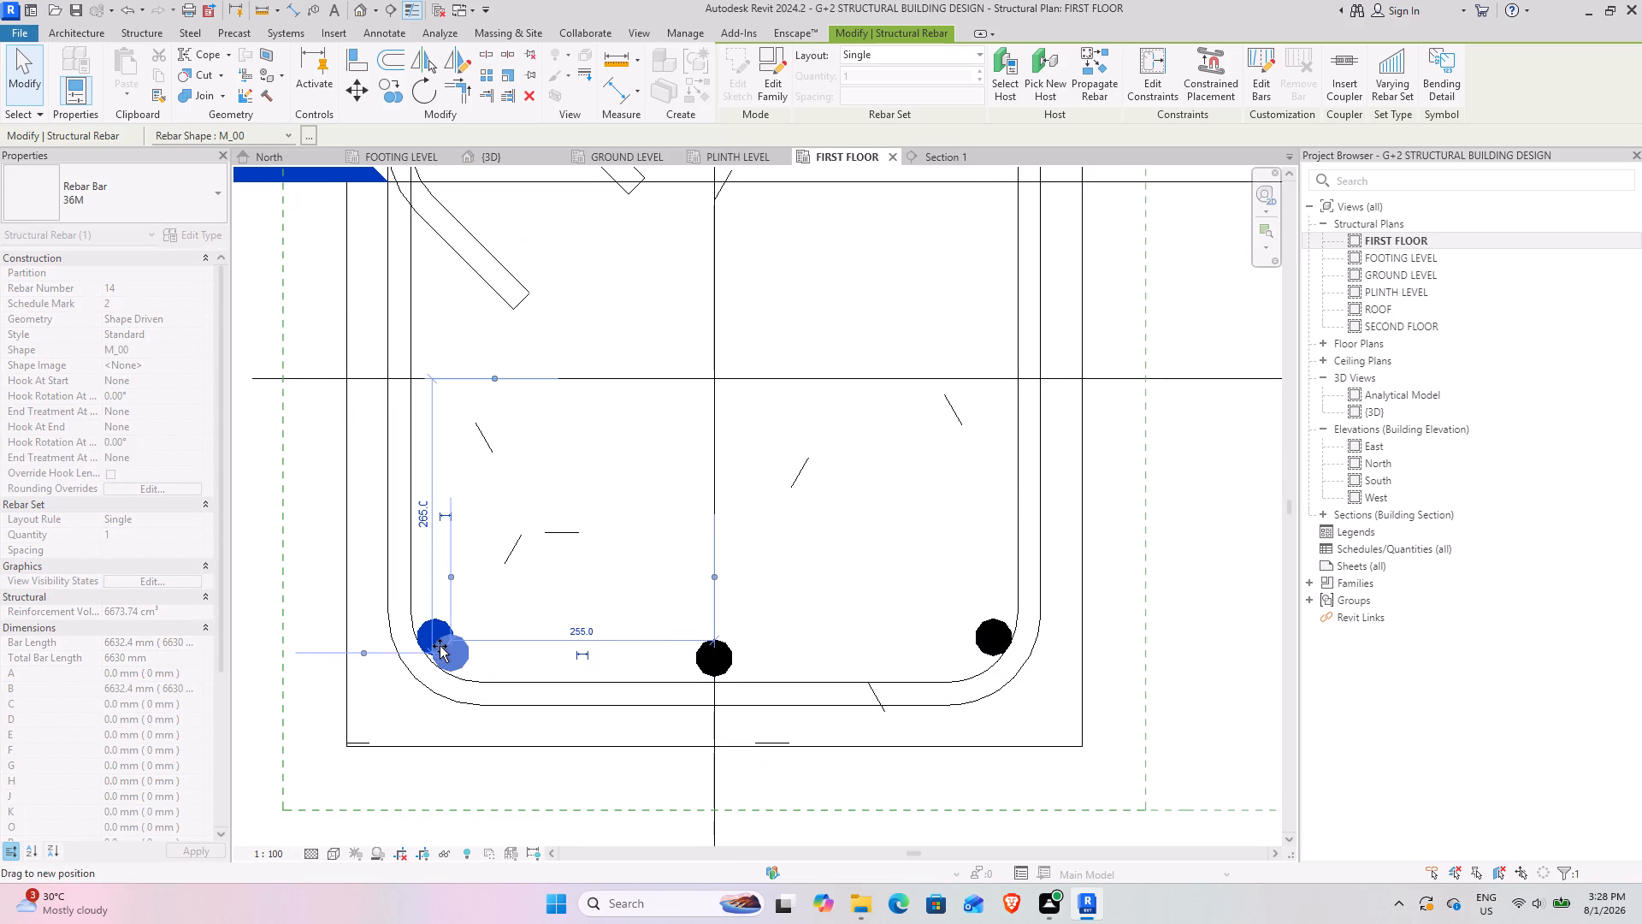
{"action": "left_click_drag", "start_coordinate": [440, 646], "coordinate": [442, 647]}
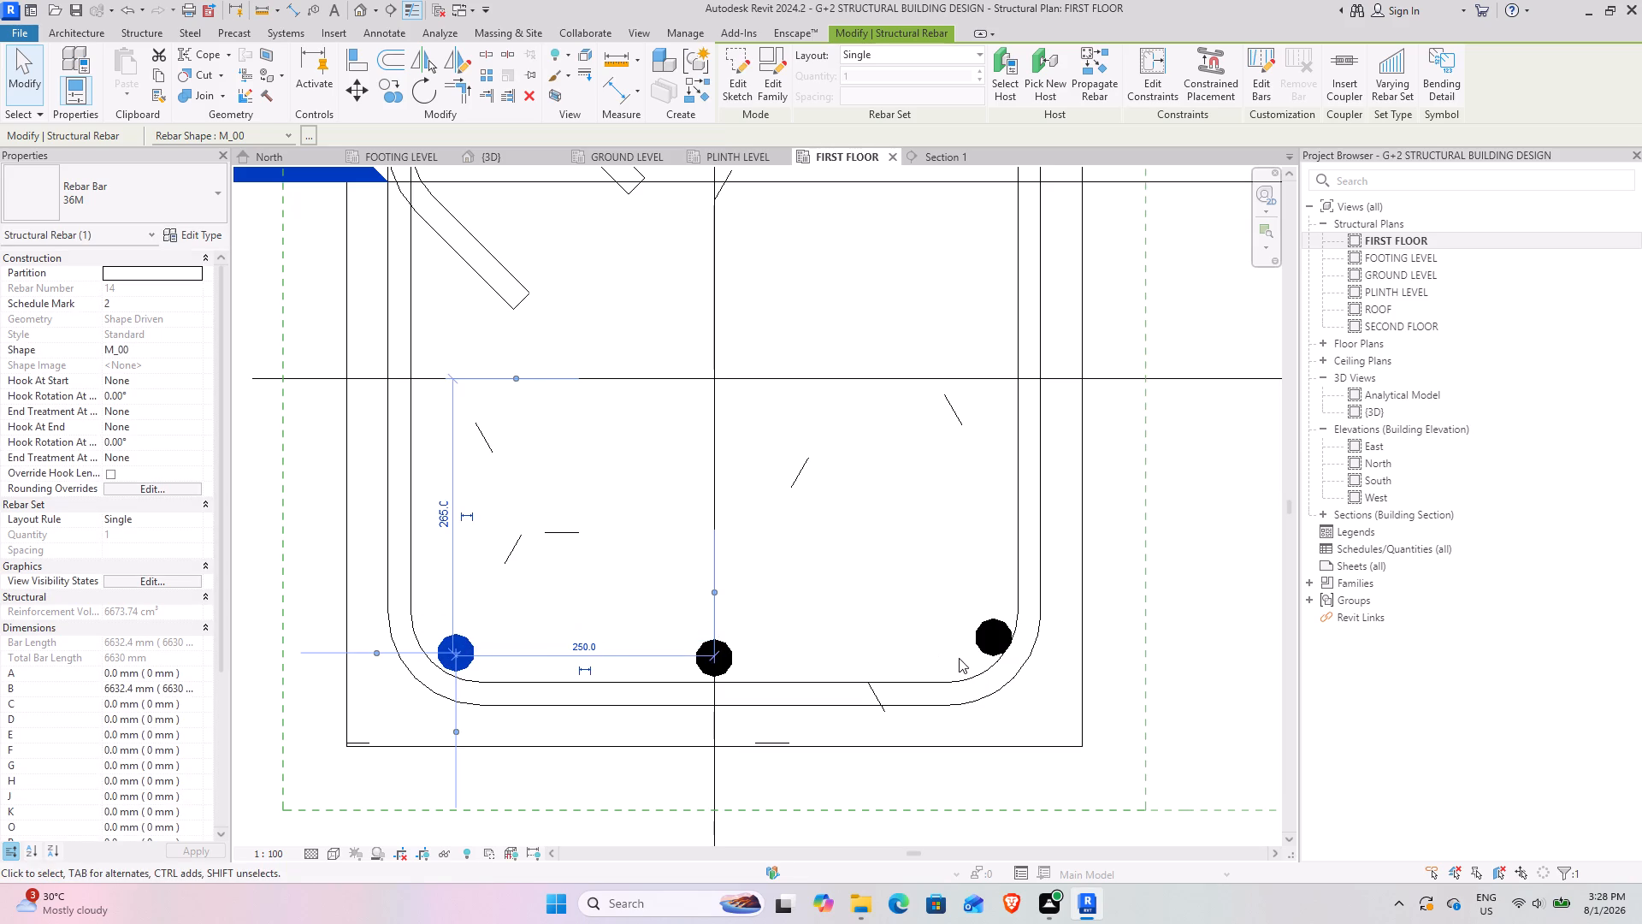
Move the column's lower-right corner bar to about 260 mm from both grid 1 and grid 6.
{"action": "left_click", "coordinate": [985, 641]}
{"action": "left_click_drag", "start_coordinate": [991, 635], "coordinate": [973, 648]}
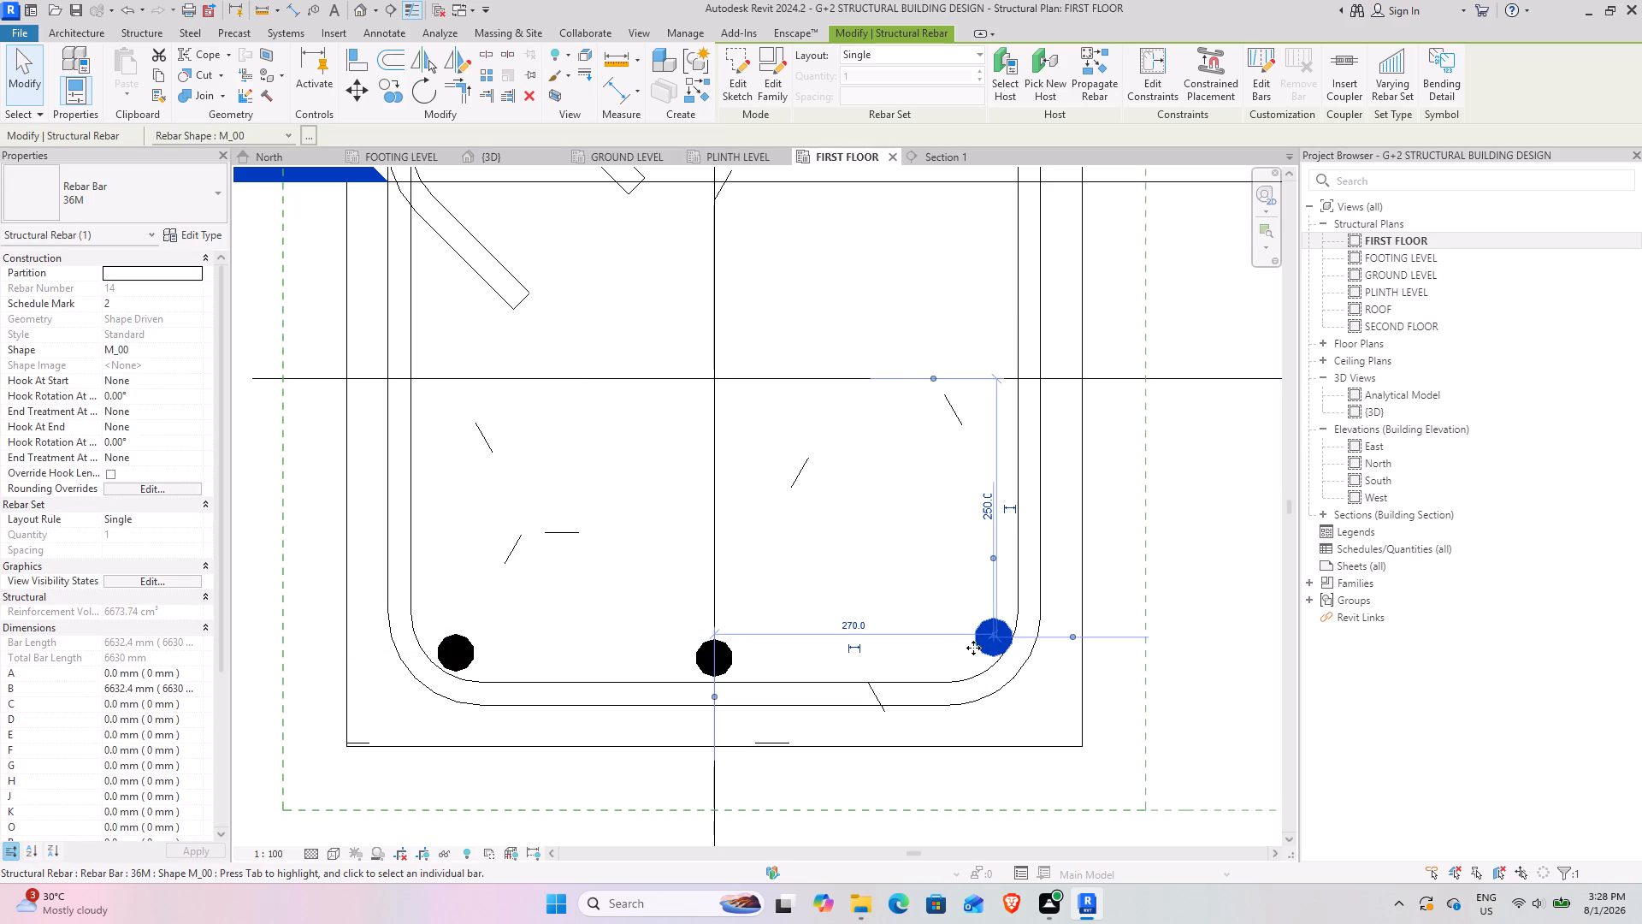
{"action": "left_click_drag", "start_coordinate": [973, 648], "coordinate": [983, 649]}
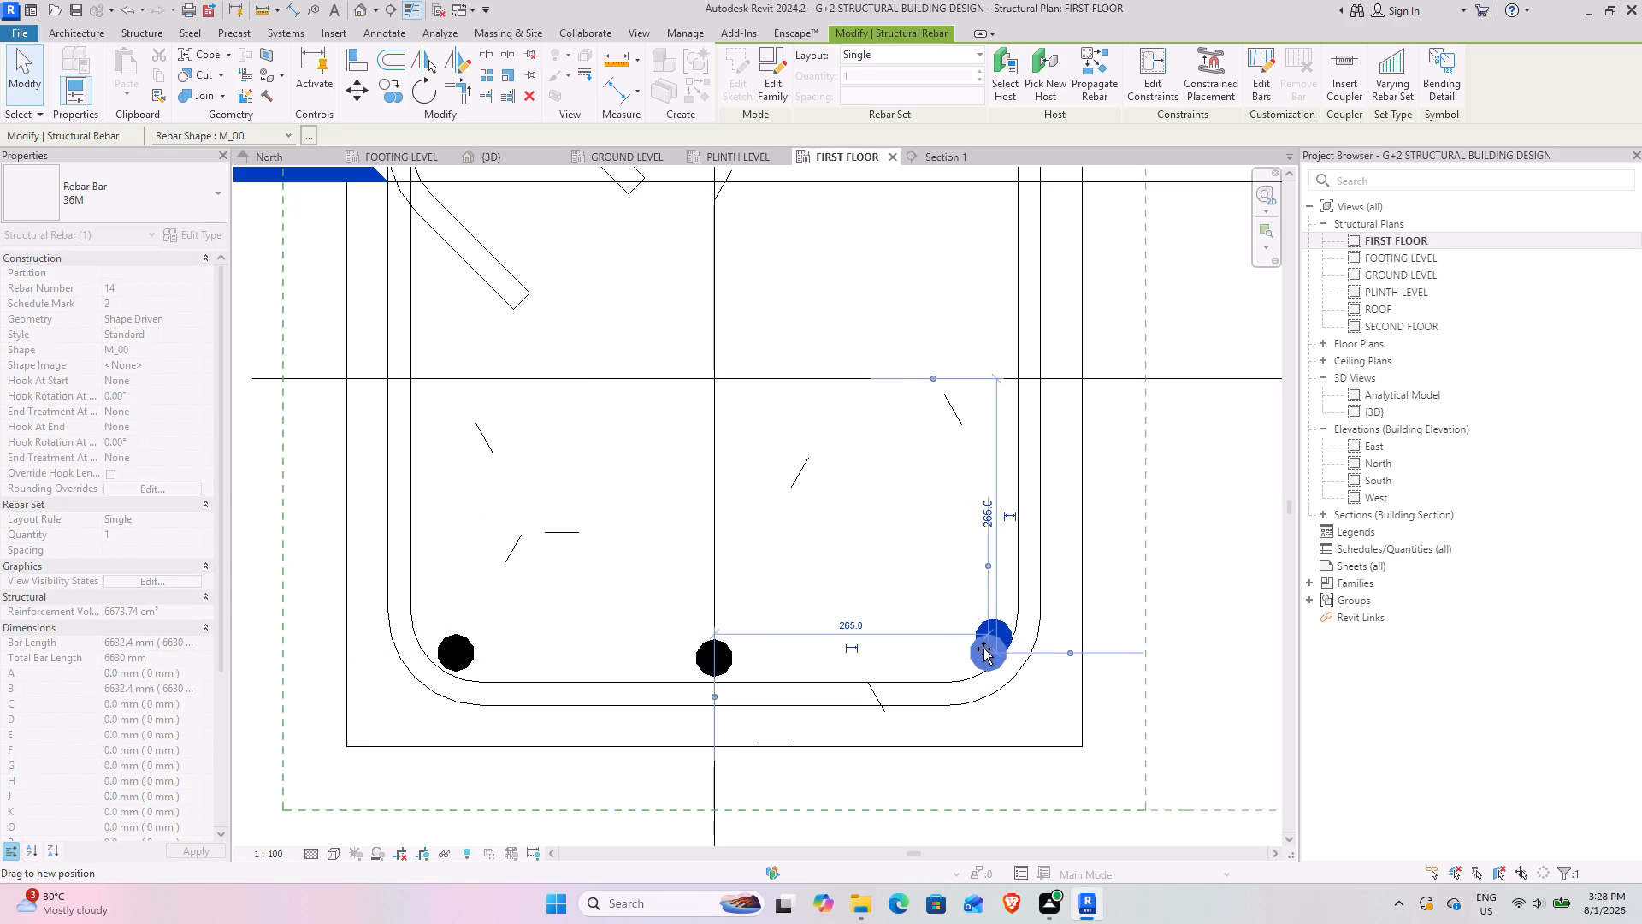
{"action": "left_click_drag", "start_coordinate": [983, 649], "coordinate": [981, 644]}
Nudge the column's lower middle bar slightly outward to about 272.5 mm from grid 6.
{"action": "scroll", "coordinate": [784, 435], "scroll_direction": "down", "scroll_amount": 3}
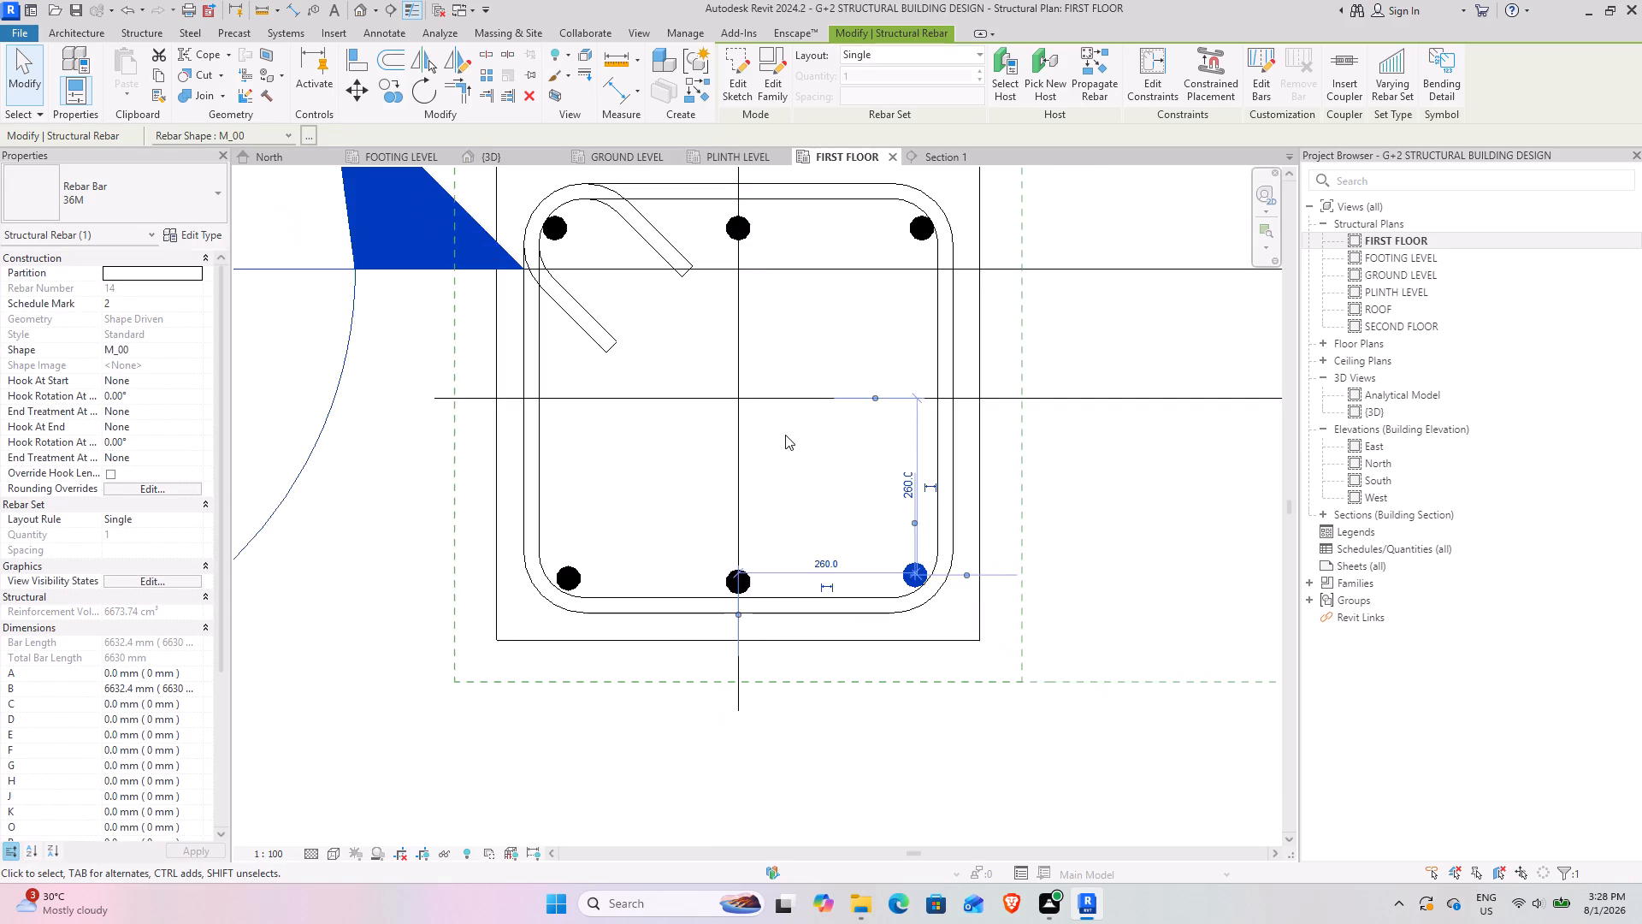
{"action": "middle_click_drag", "start_coordinate": [785, 435], "coordinate": [768, 615]}
{"action": "middle_click_drag", "start_coordinate": [740, 674], "coordinate": [752, 560]}
{"action": "left_click", "coordinate": [734, 642]}
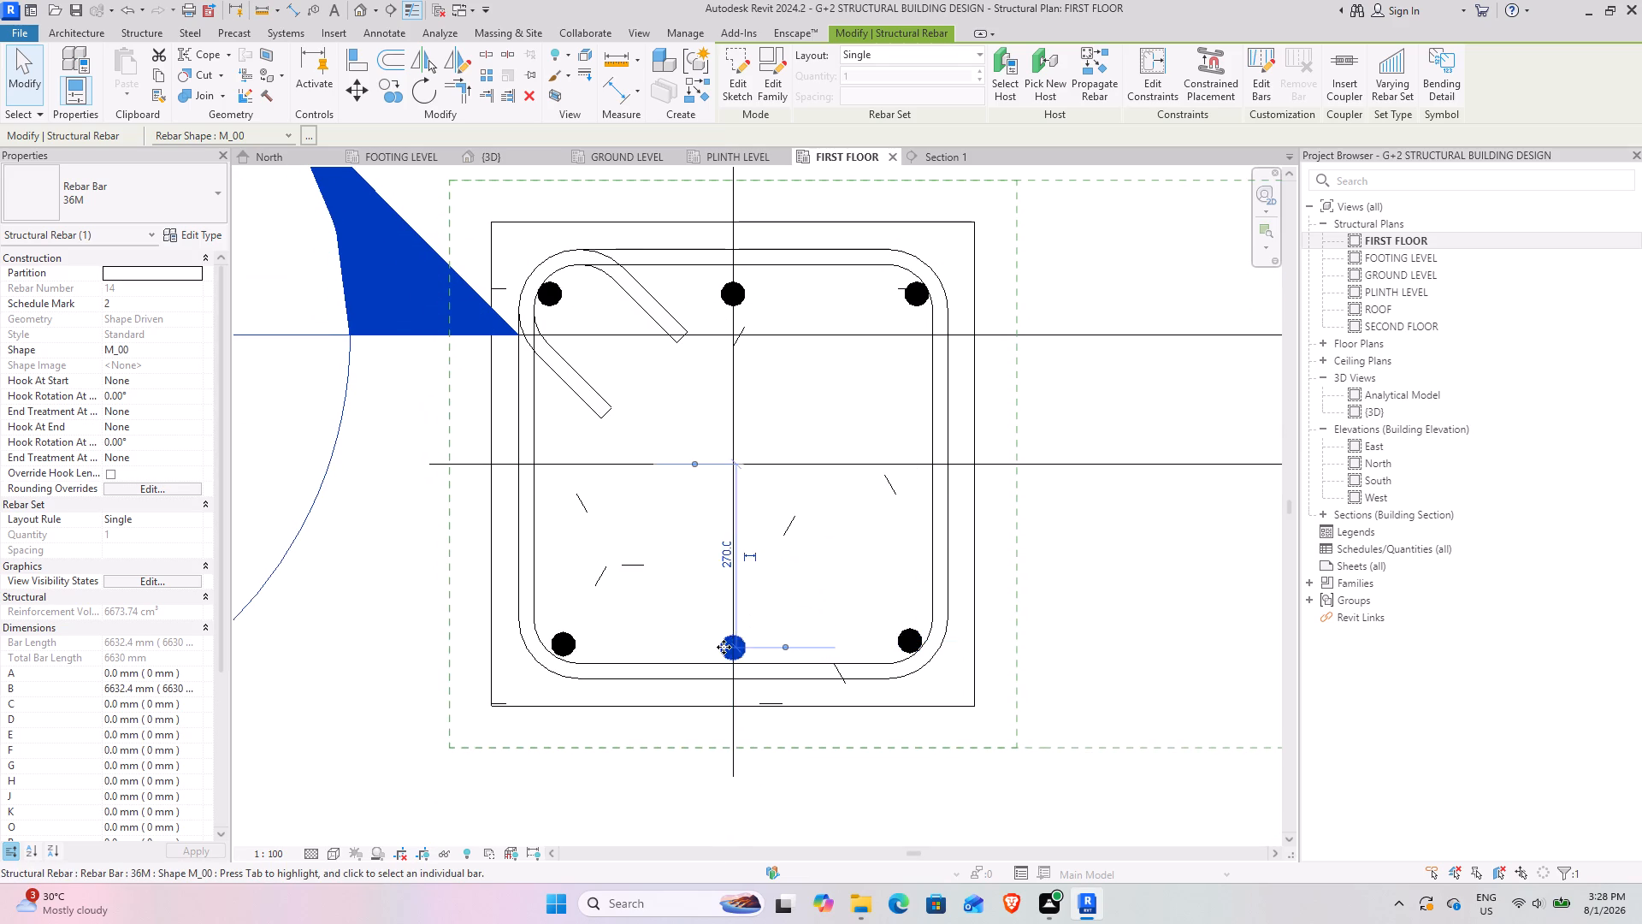
{"action": "scroll", "coordinate": [724, 649], "scroll_direction": "up", "scroll_amount": 8}
{"action": "key", "text": "Down"}
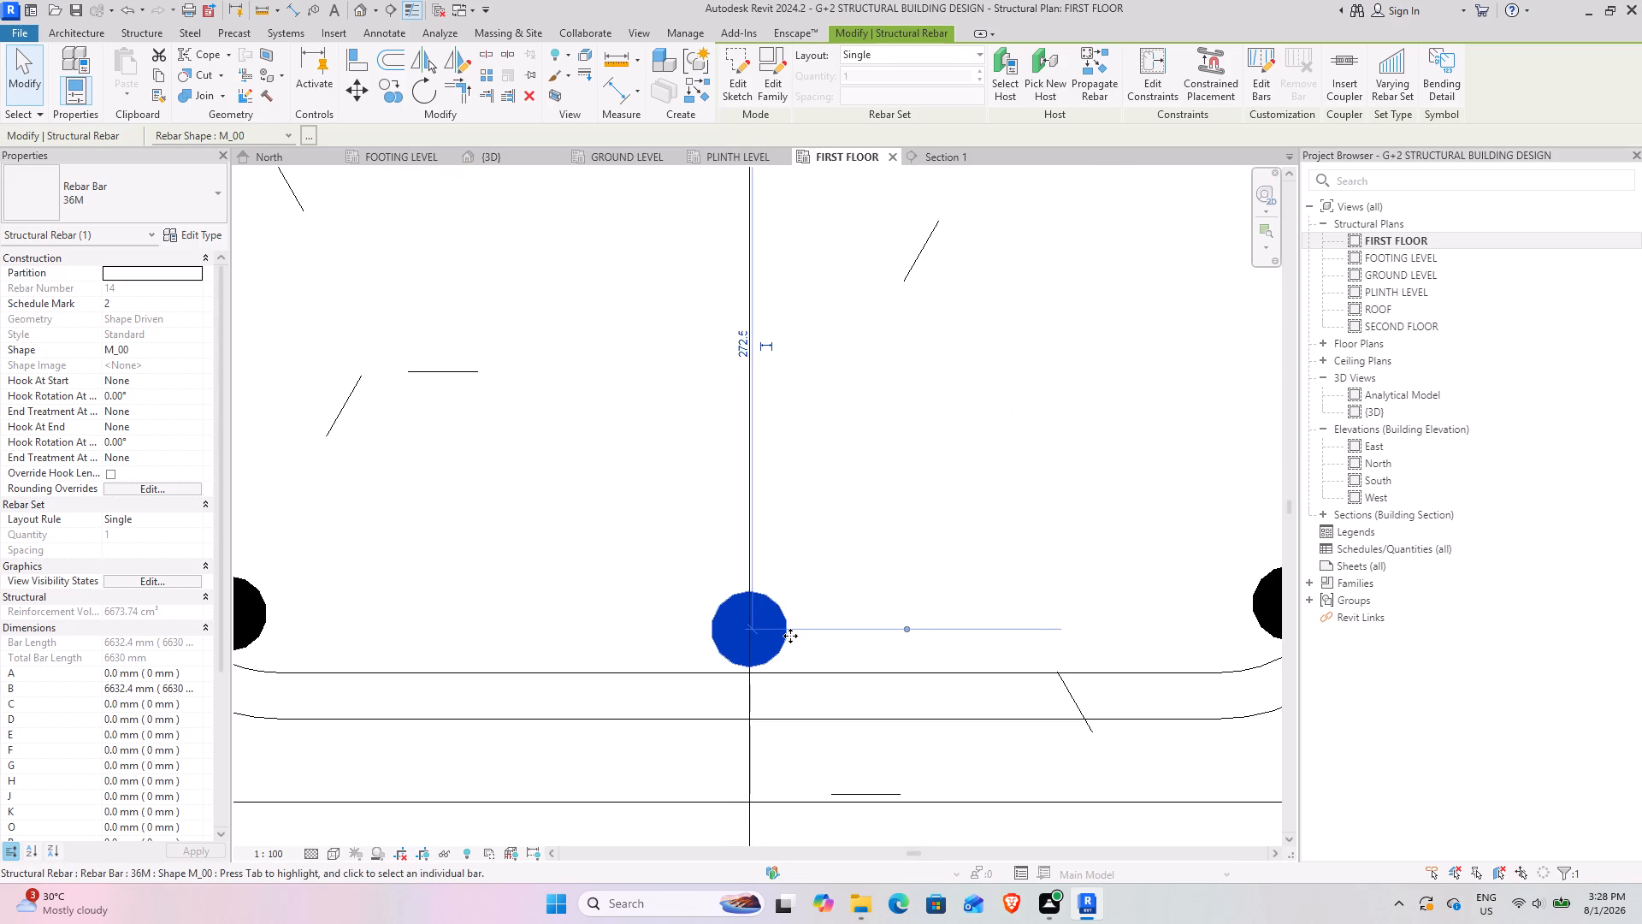
Nudge the column's upper middle bar outward to about 272.5 mm from grid 6.
{"action": "scroll", "coordinate": [790, 626], "scroll_direction": "down", "scroll_amount": 3}
{"action": "middle_click_drag", "start_coordinate": [804, 390], "coordinate": [804, 583]}
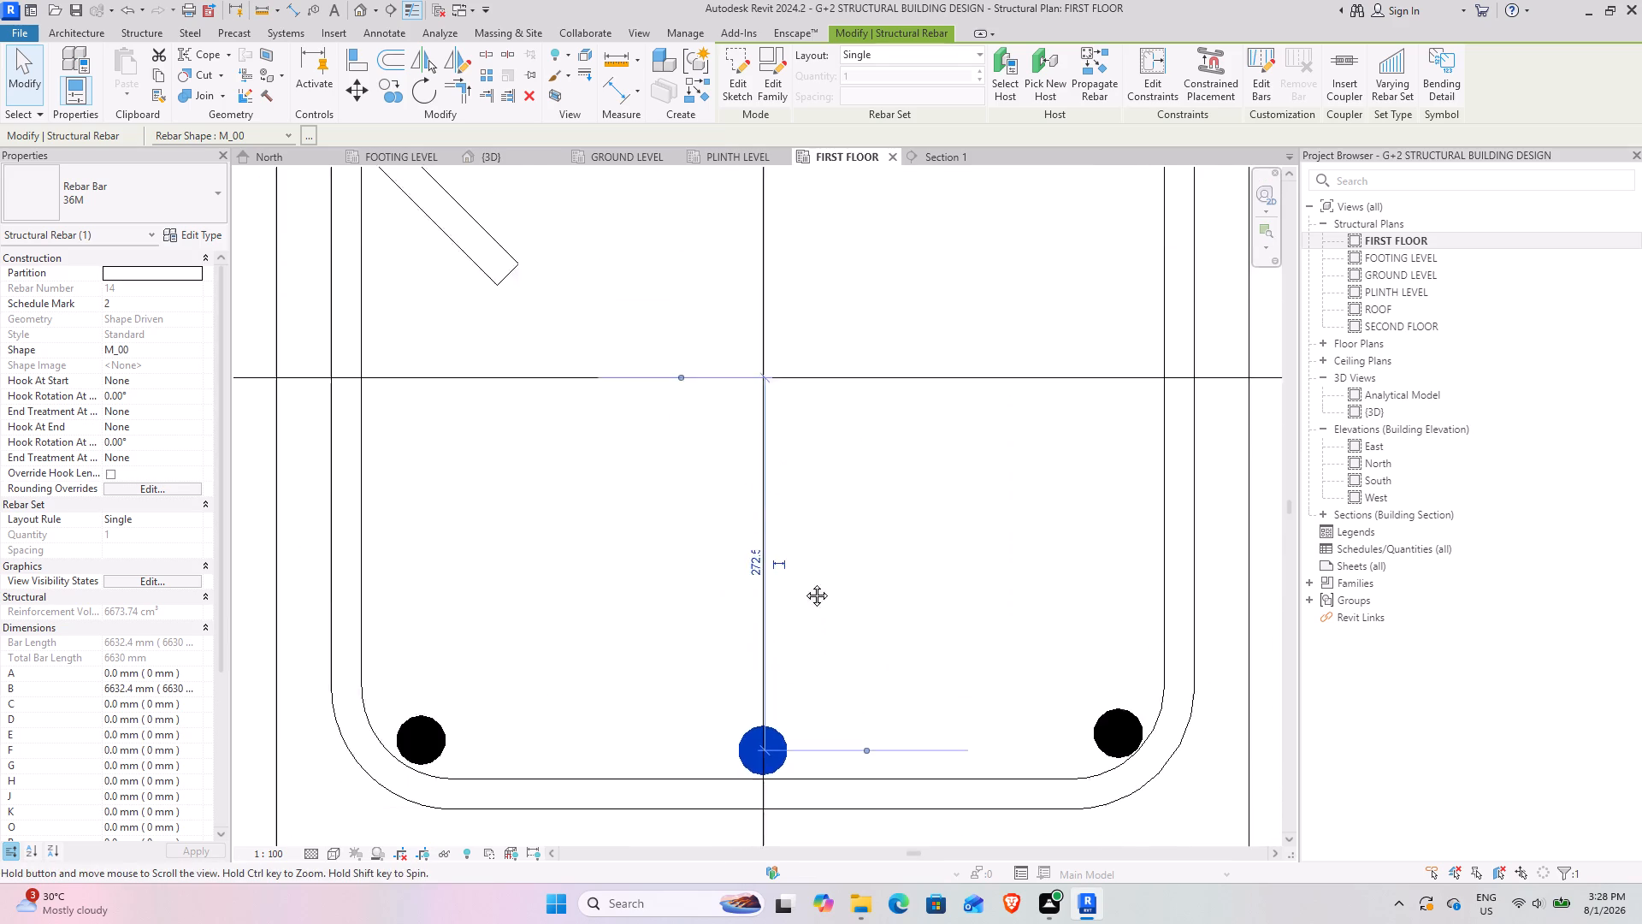
{"action": "middle_click_drag", "start_coordinate": [804, 583], "coordinate": [799, 692]}
{"action": "middle_click_drag", "start_coordinate": [763, 364], "coordinate": [724, 684]}
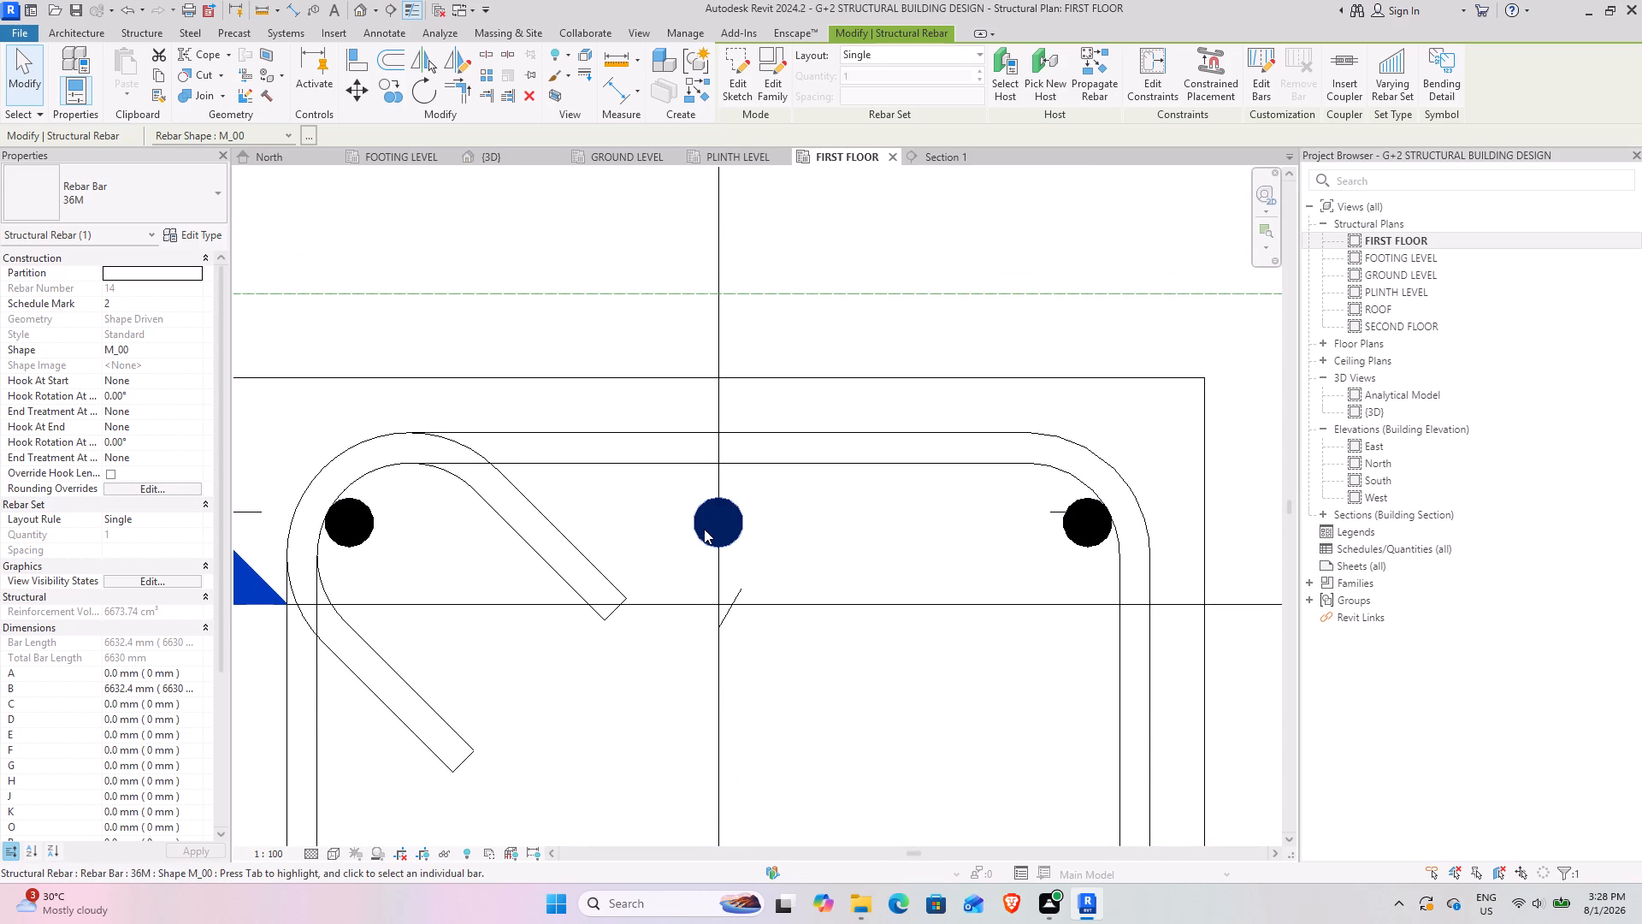
{"action": "left_click", "coordinate": [707, 529]}
{"action": "key", "text": "Up"}
{"action": "key", "text": "Up"}
{"action": "key", "text": "Up"}
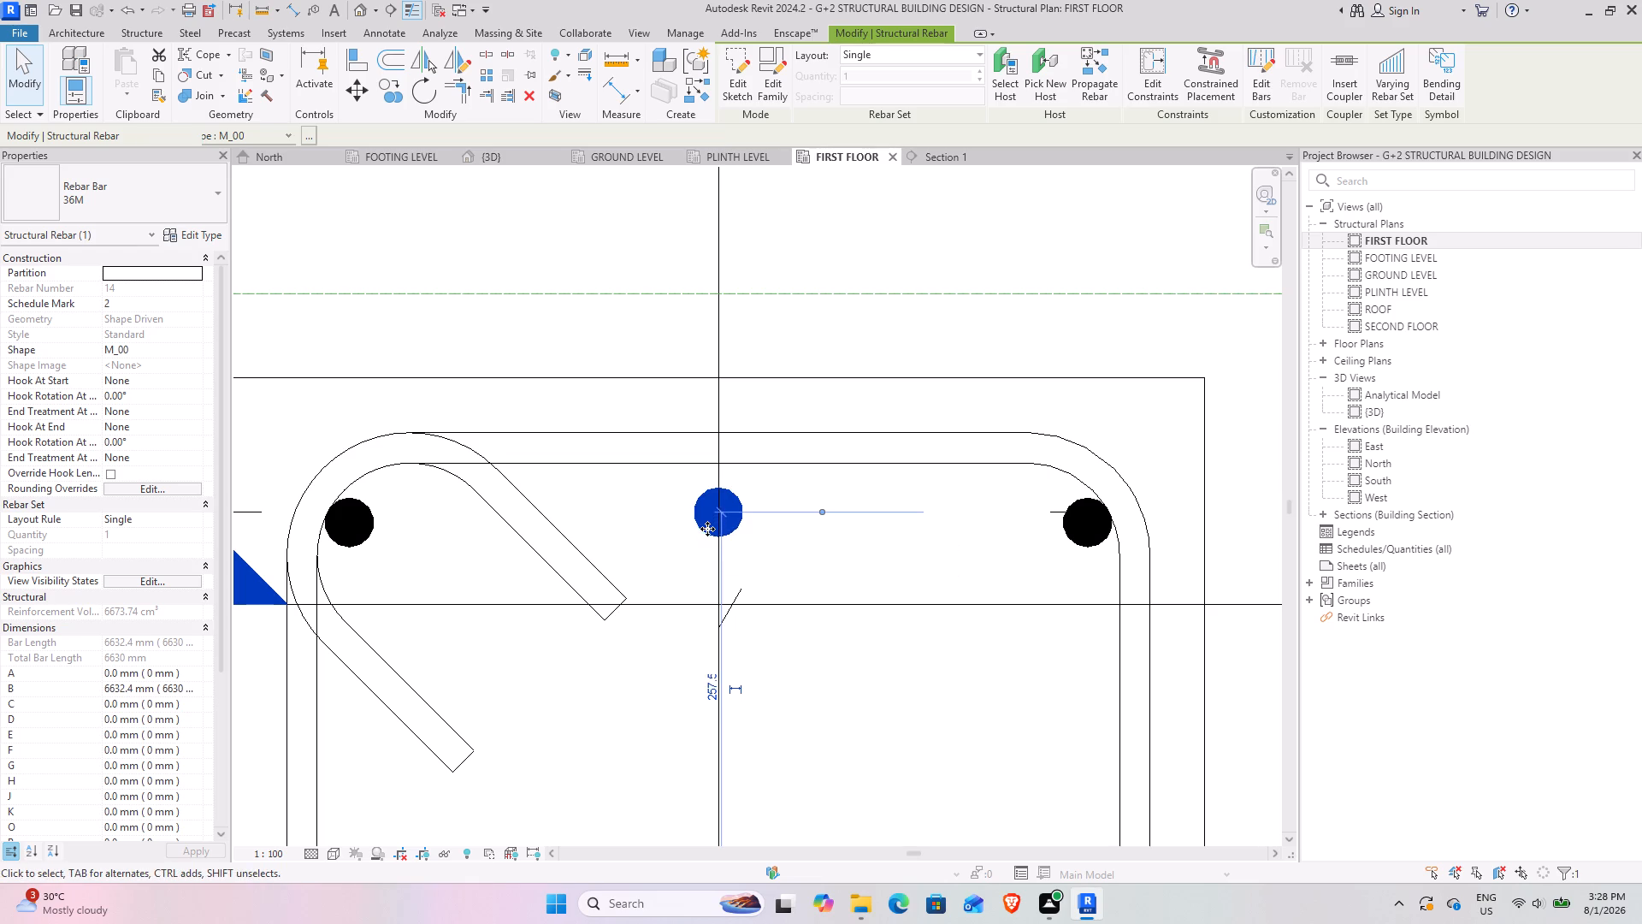
{"action": "key", "text": "Up"}
{"action": "key", "text": "Up"}
{"action": "key", "text": "Up"}
{"action": "key", "text": "Up"}
{"action": "key", "text": "Up"}
{"action": "key", "text": "Up"}
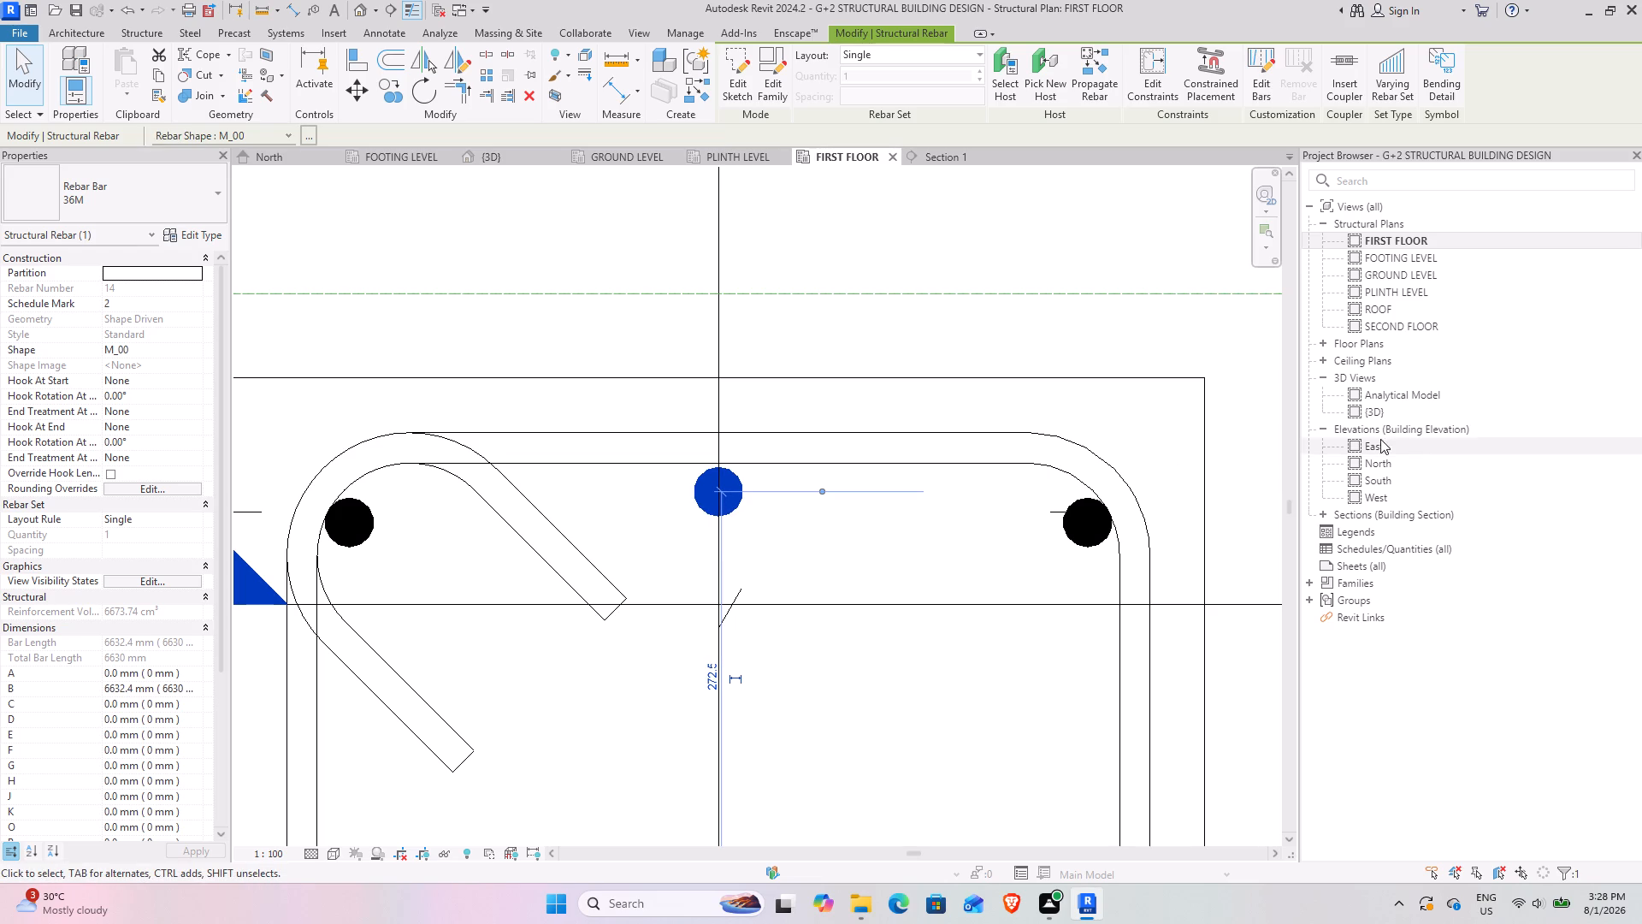
Move the column's upper-right corner bar to about 260 mm from both grid 1 and grid 6.
{"action": "left_click", "coordinate": [1076, 530]}
{"action": "key", "text": "Up"}
{"action": "key", "text": "Up"}
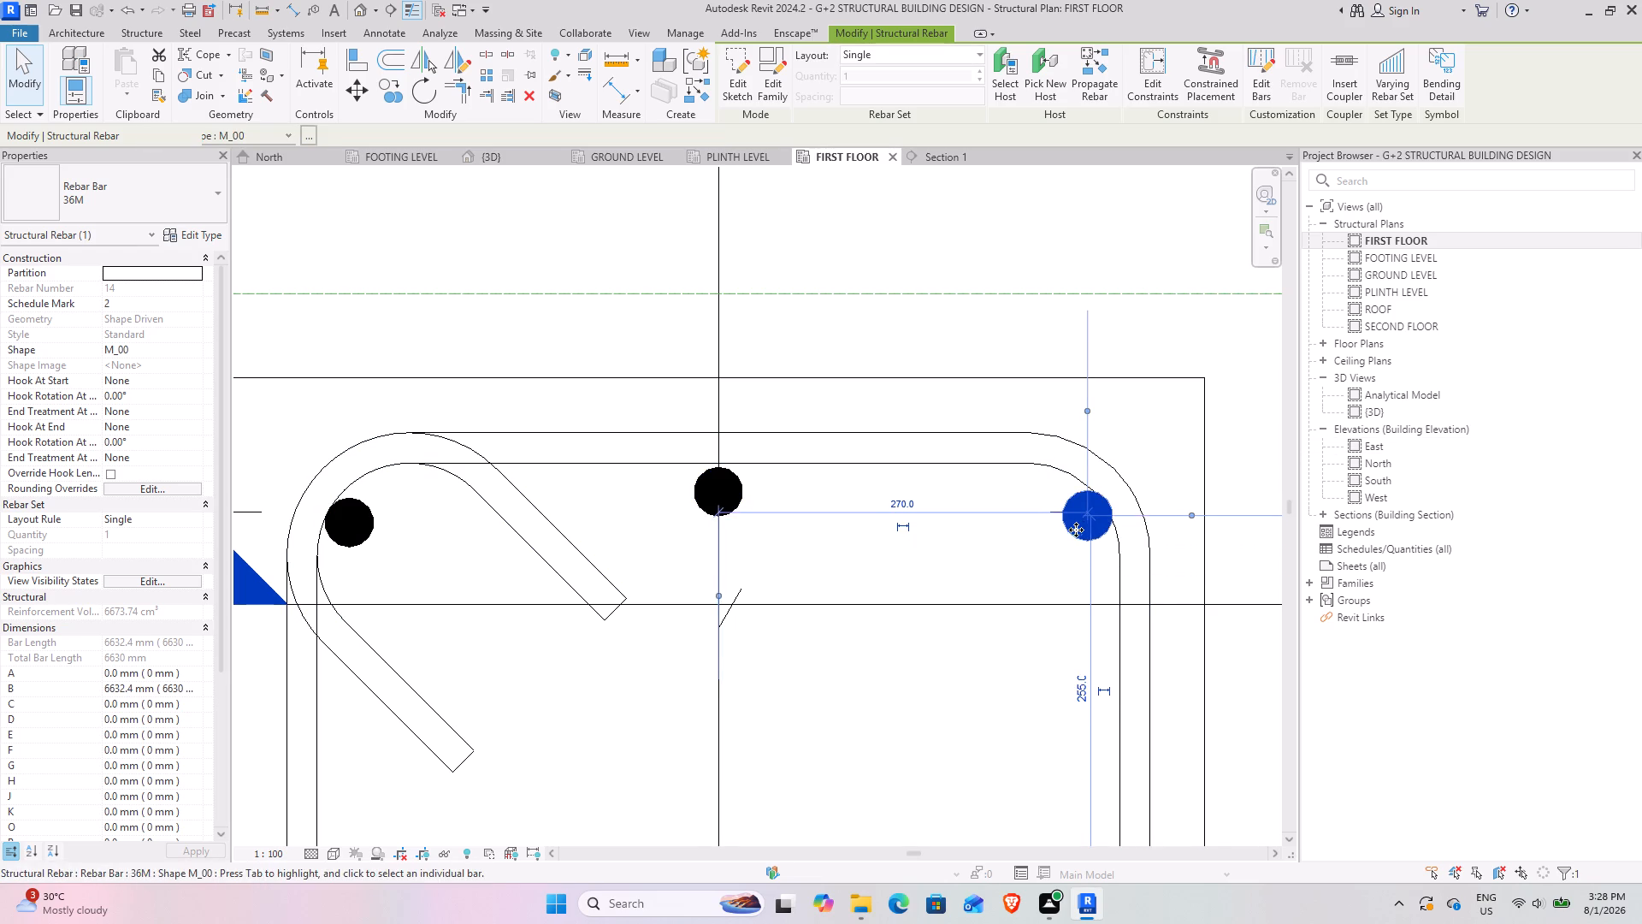
{"action": "key", "text": "Up"}
{"action": "key", "text": "Up"}
{"action": "key", "text": "Up"}
{"action": "key", "text": "Left"}
{"action": "key", "text": "Left"}
{"action": "key", "text": "Left"}
{"action": "key", "text": "Left"}
{"action": "key", "text": "Left"}
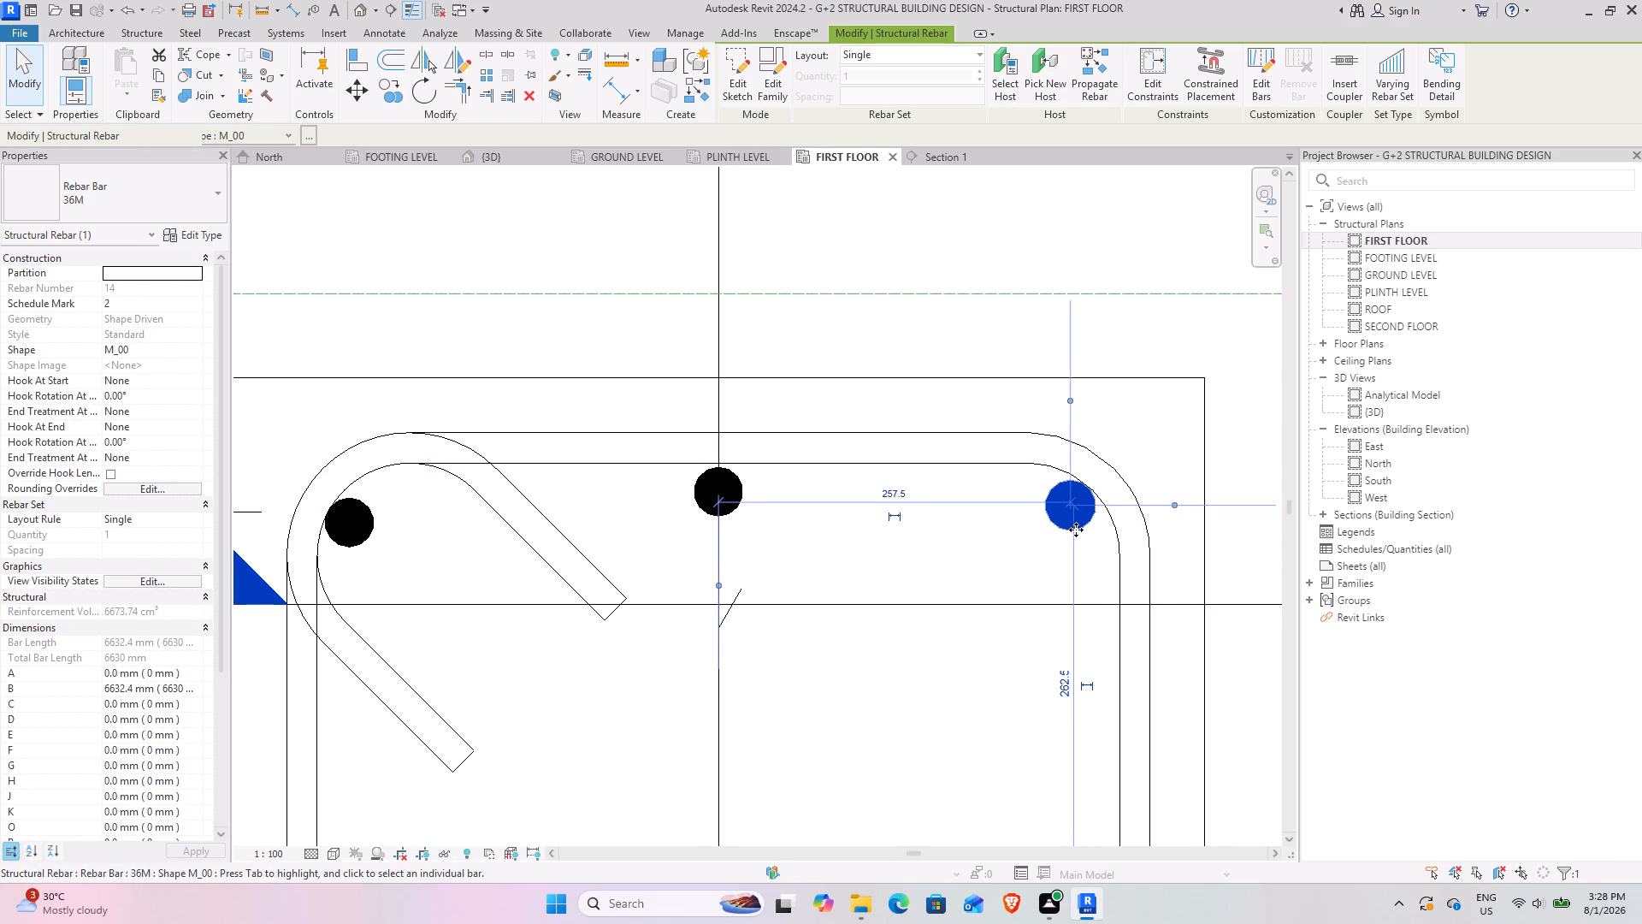
{"action": "key", "text": "Down"}
{"action": "key", "text": "Right"}
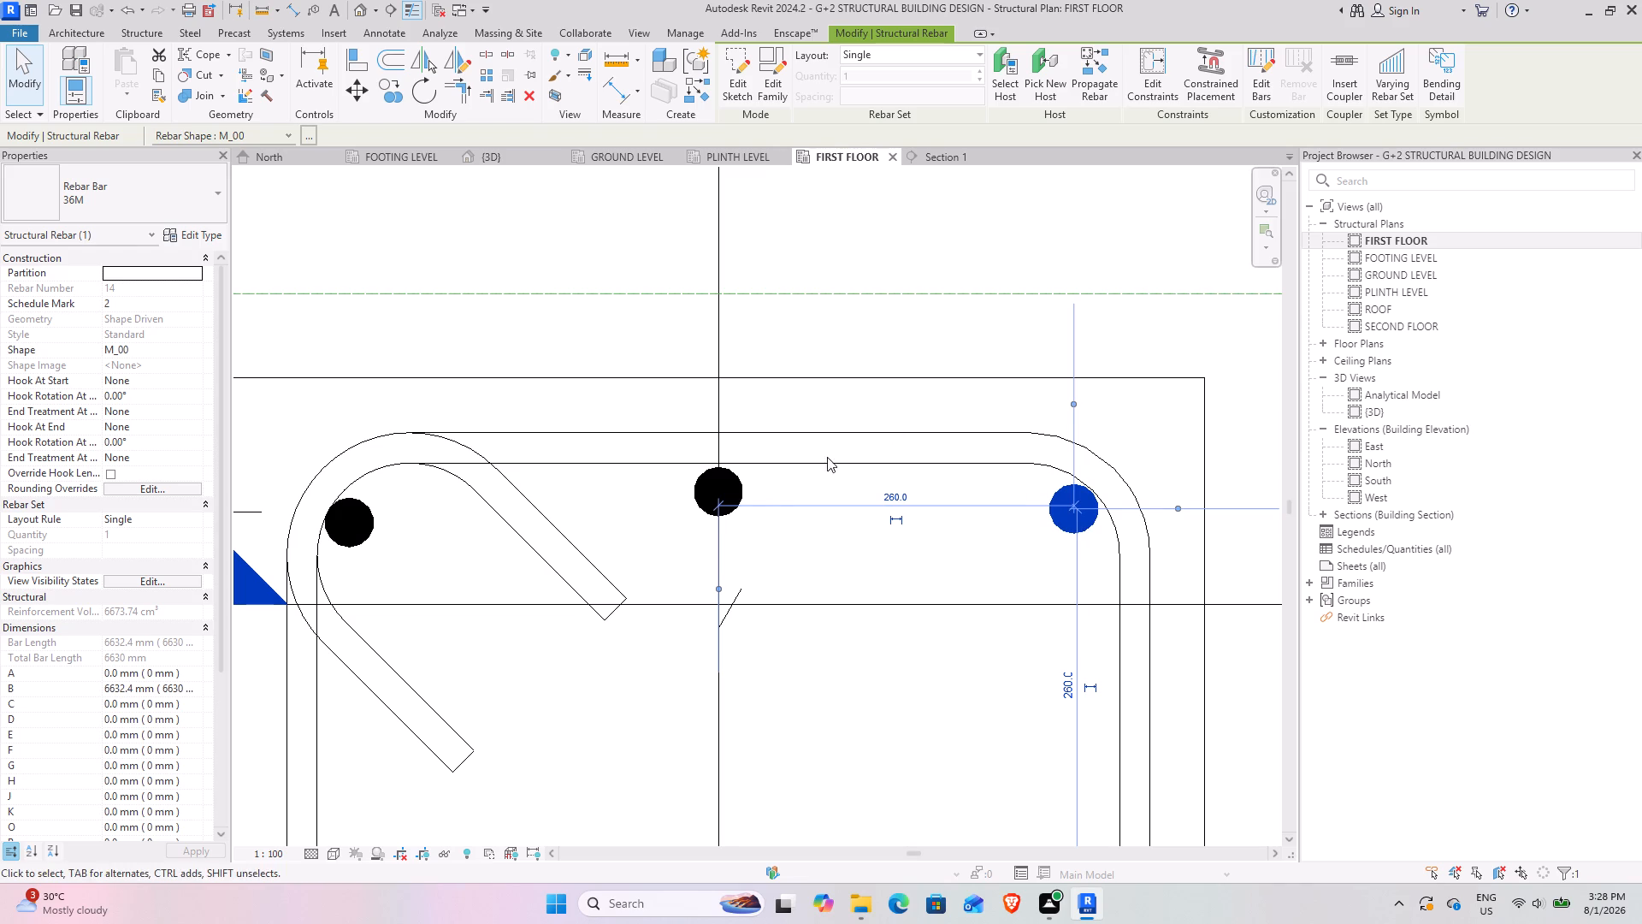
Move the column's upper-left corner bar to about 257.5 mm from grid 1 and 262.5 mm from grid 6.
{"action": "left_click", "coordinate": [365, 542]}
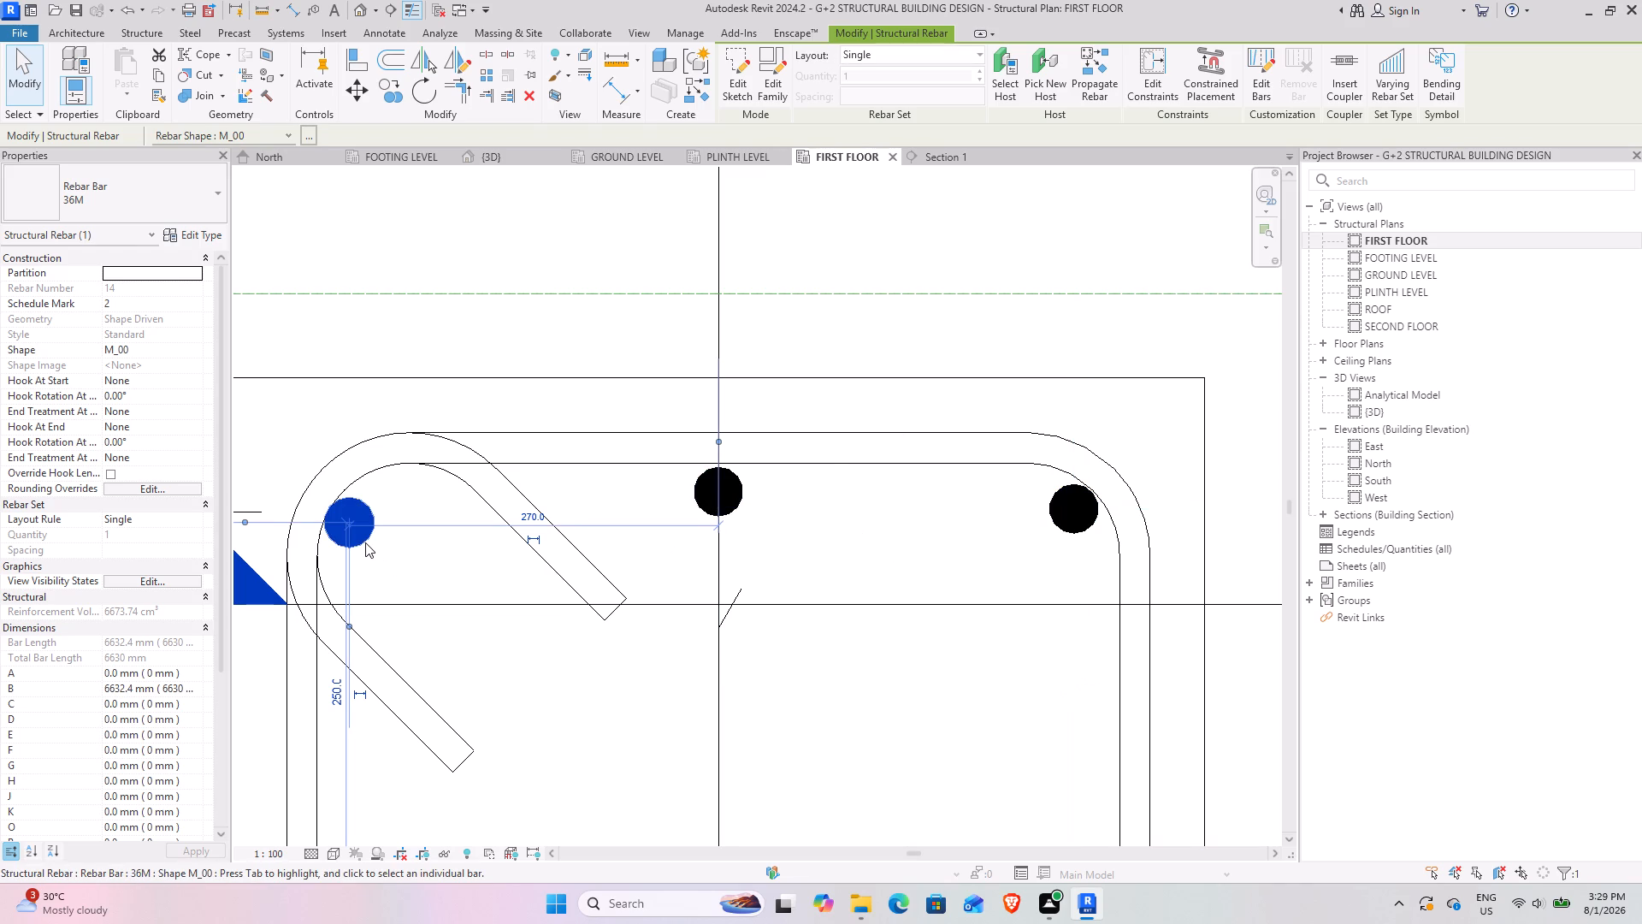
{"action": "key", "text": "Up"}
{"action": "key", "text": "Up"}
{"action": "key", "text": "Up"}
{"action": "key", "text": "Up"}
{"action": "key", "text": "Right"}
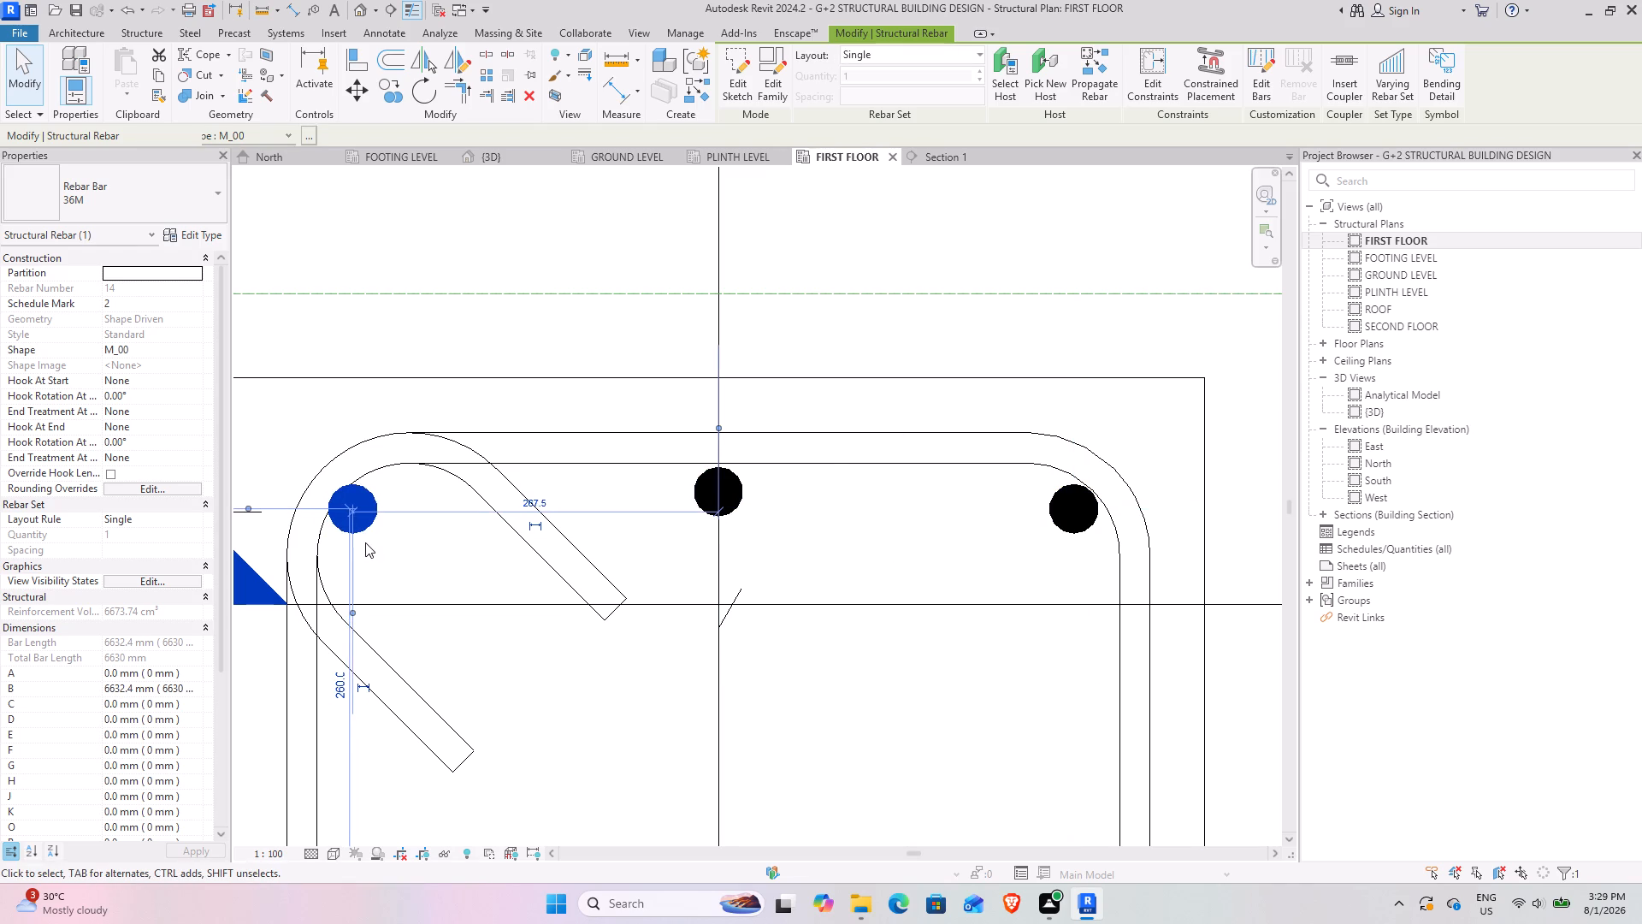
{"action": "key", "text": "Right"}
{"action": "key", "text": "Right"}
{"action": "key", "text": "Right"}
{"action": "key", "text": "Right"}
{"action": "key", "text": "Right"}
{"action": "key", "text": "Up"}
{"action": "key", "text": "Left"}
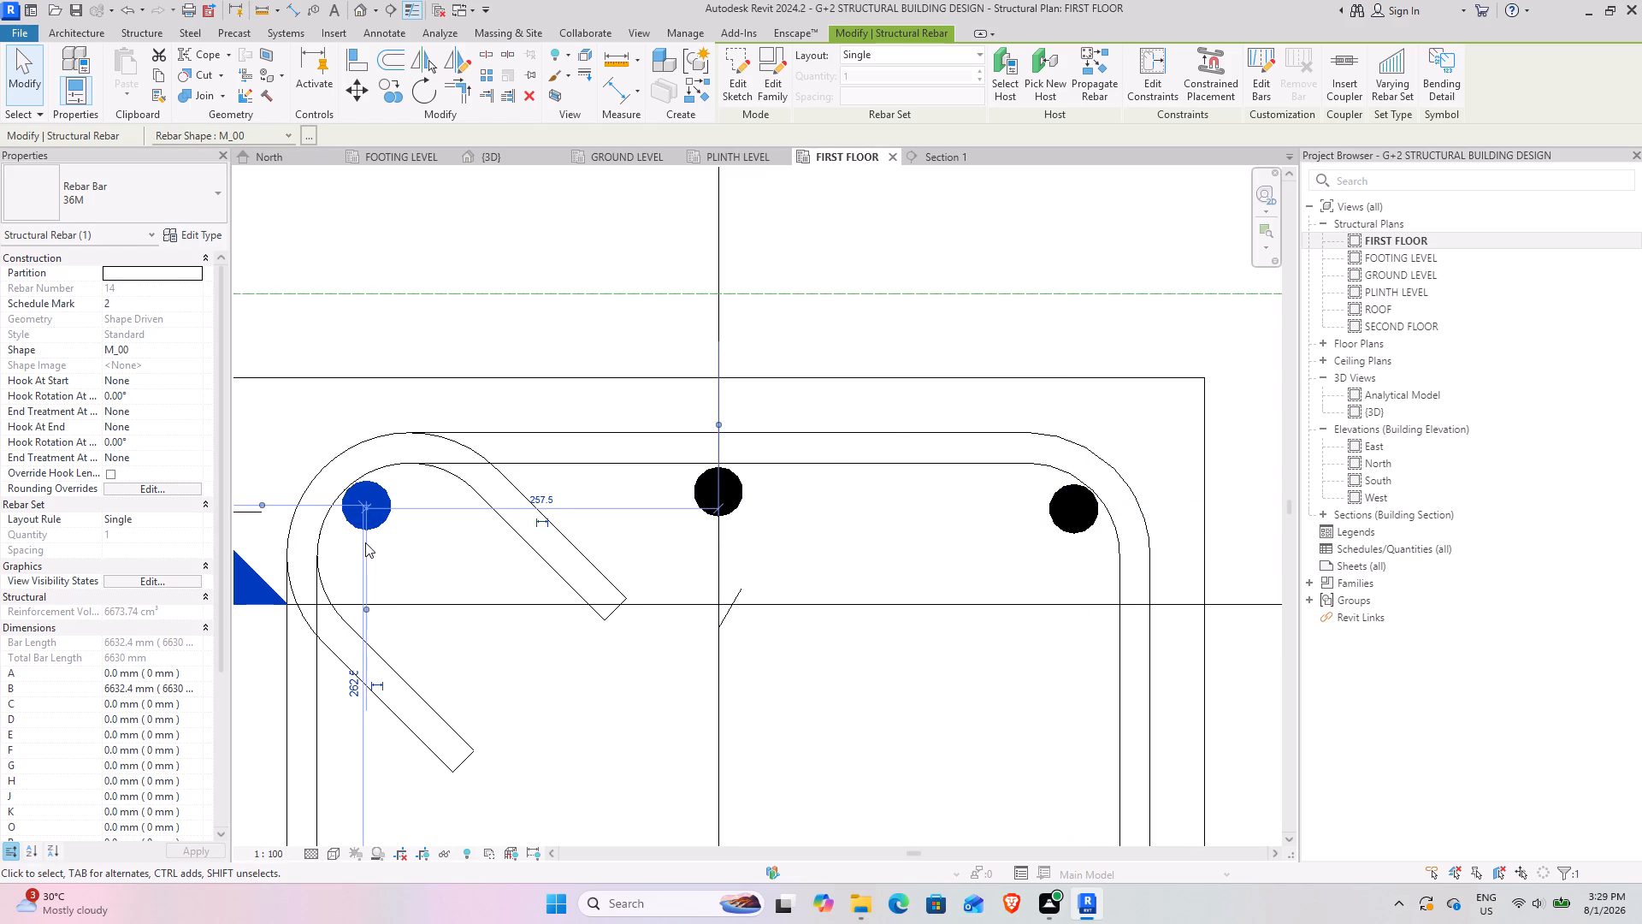
{"action": "scroll", "coordinate": [617, 570], "scroll_direction": "down", "scroll_amount": 6}
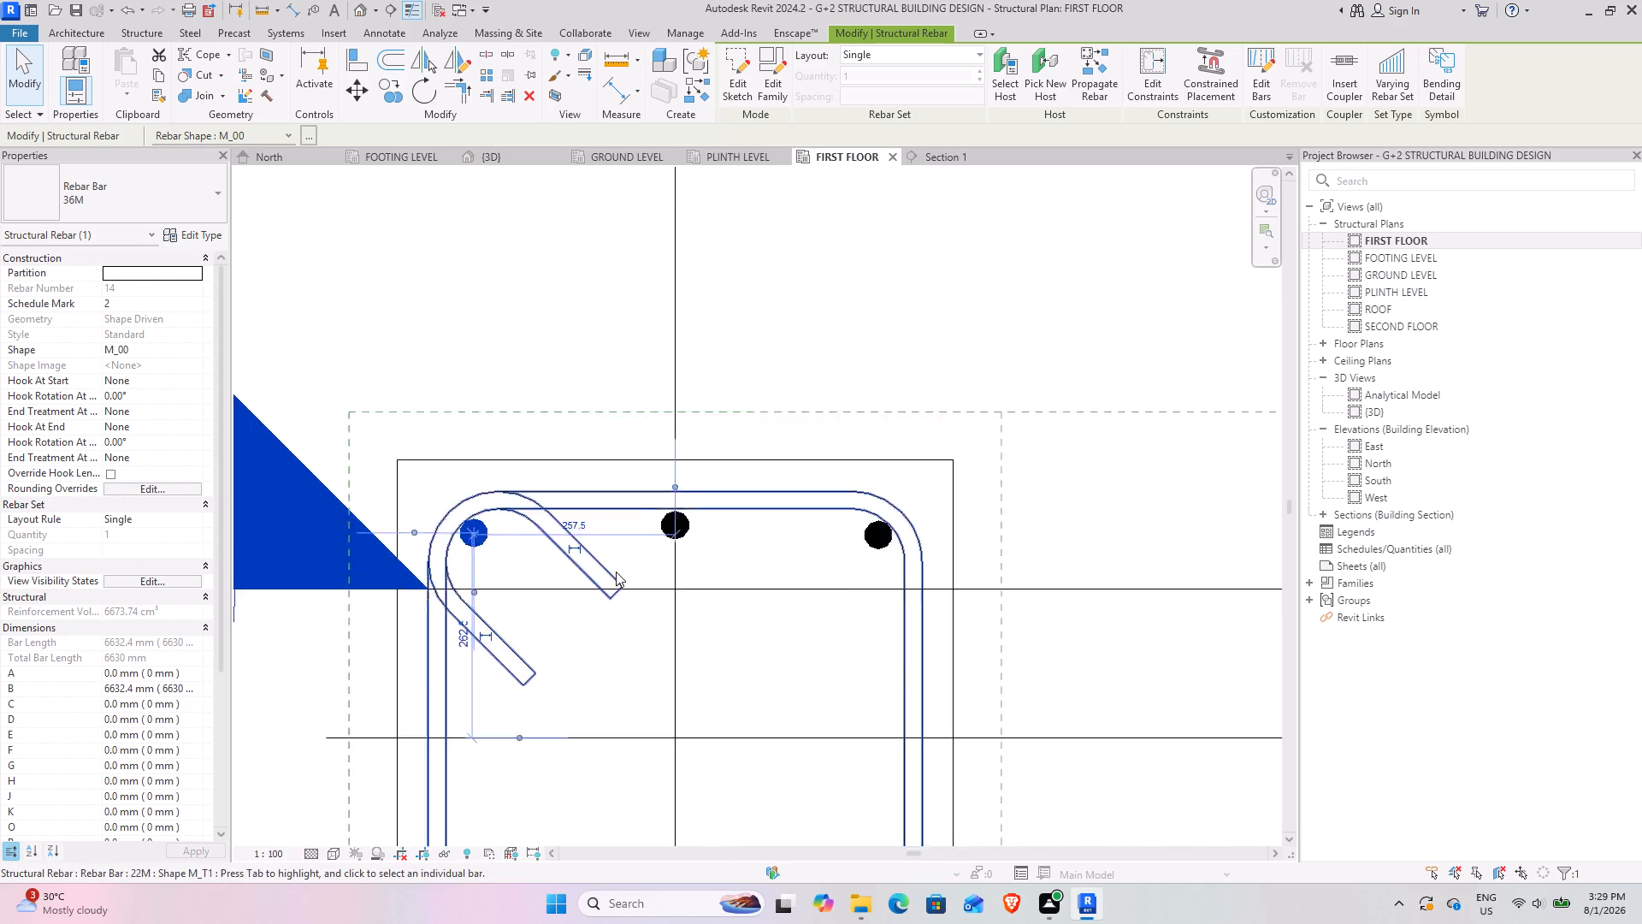
{"action": "scroll", "coordinate": [616, 572], "scroll_direction": "down", "scroll_amount": 2}
{"action": "middle_click_drag", "start_coordinate": [768, 606], "coordinate": [751, 457]}
{"action": "left_click", "coordinate": [906, 566]}
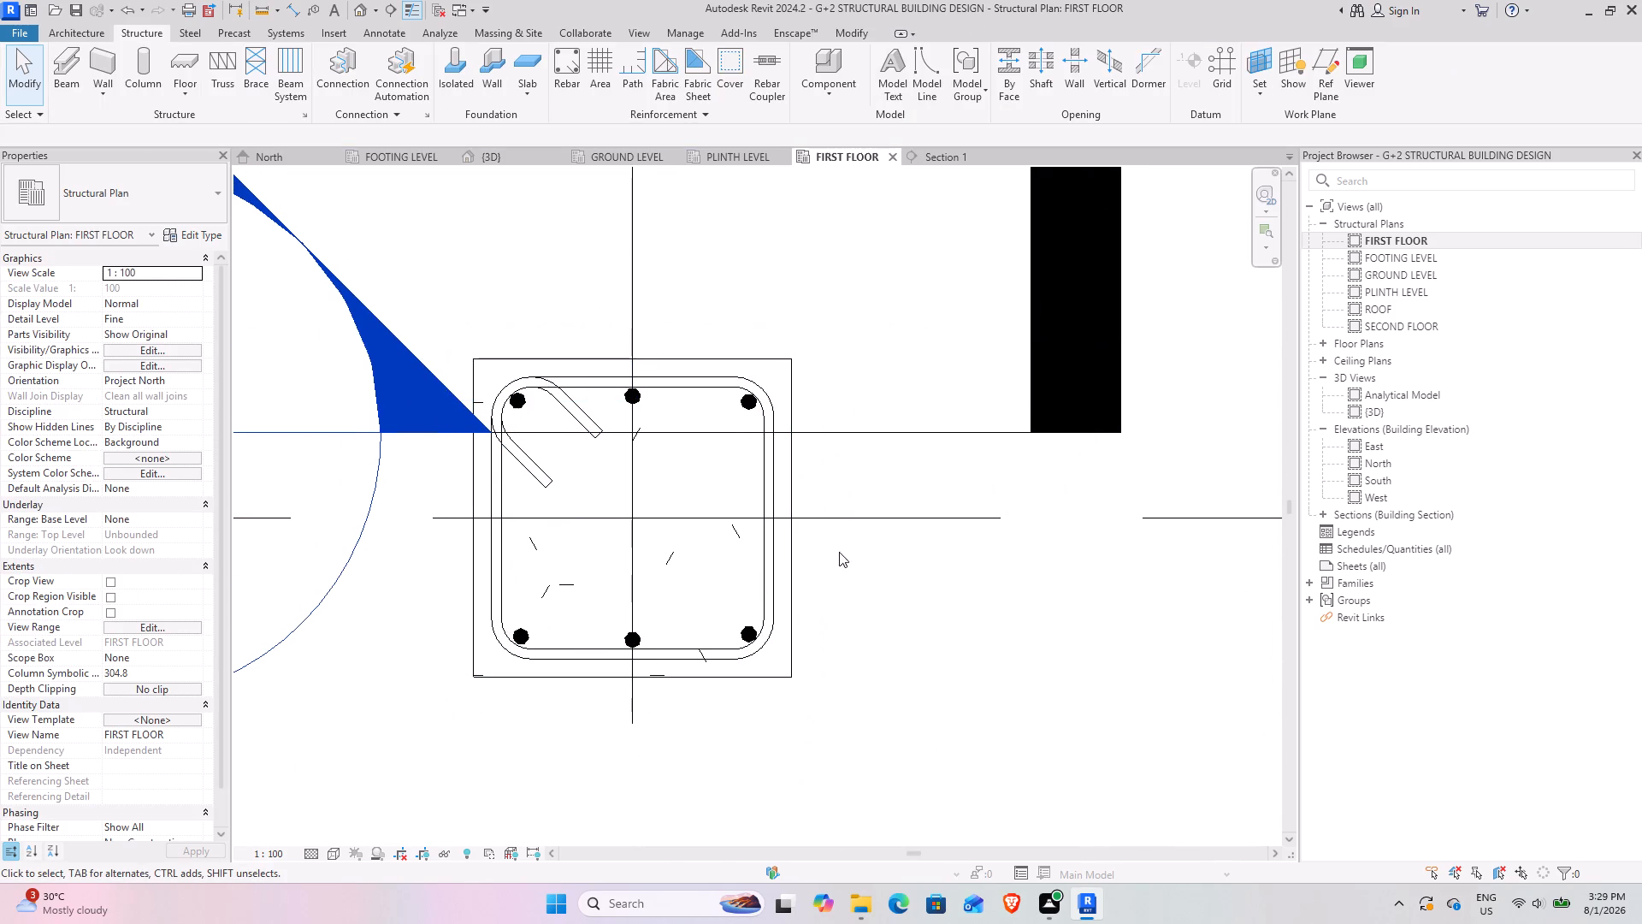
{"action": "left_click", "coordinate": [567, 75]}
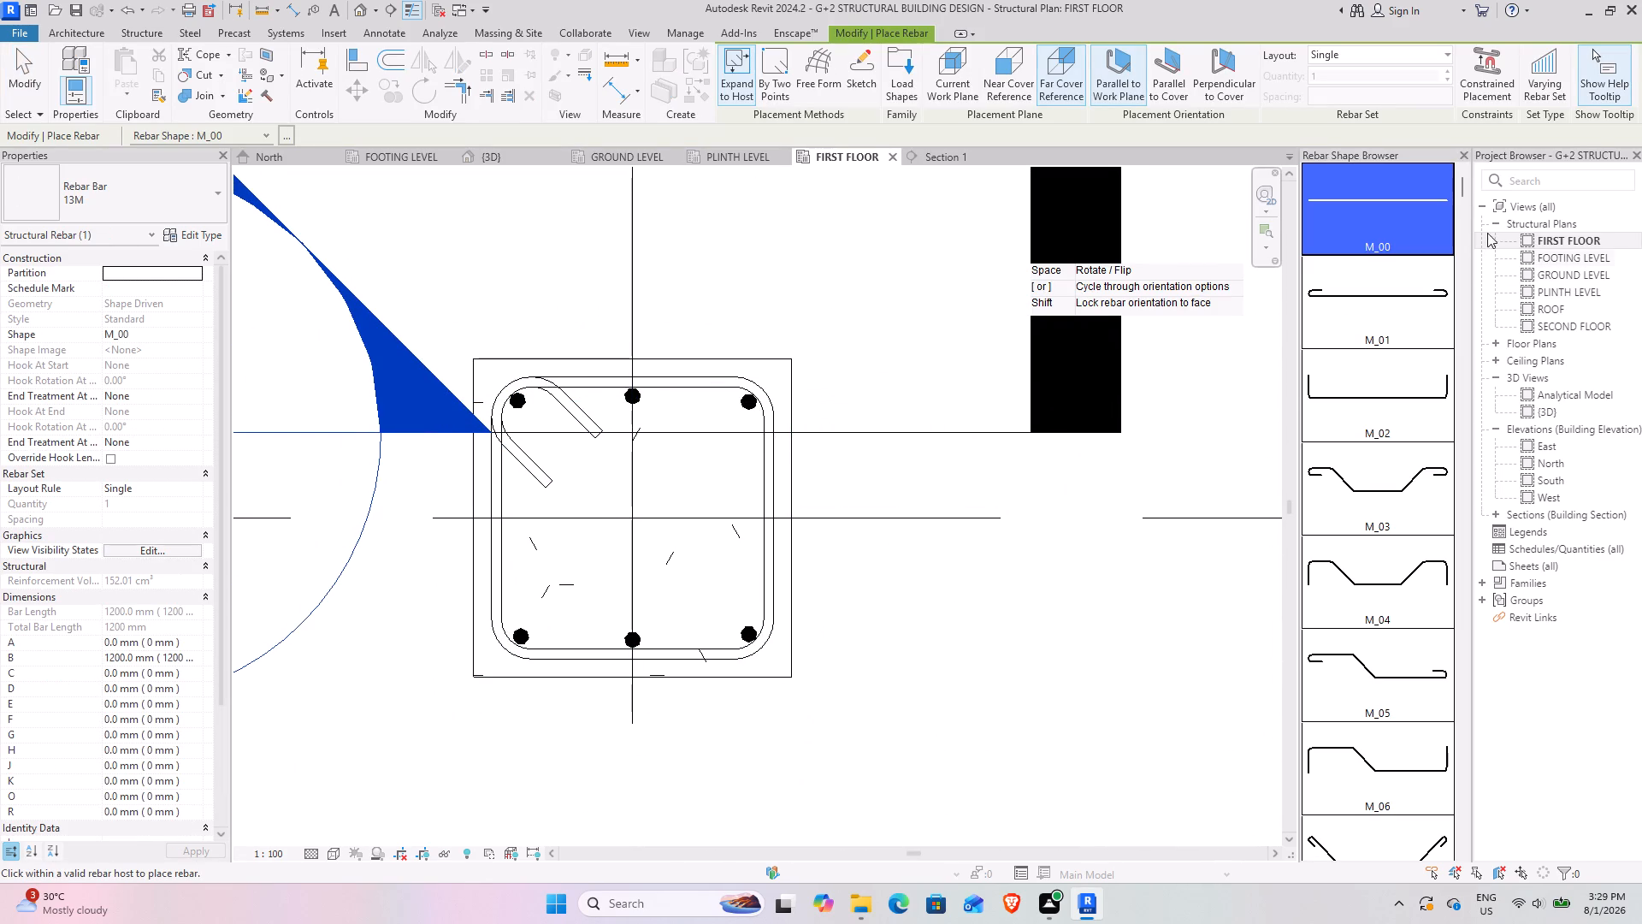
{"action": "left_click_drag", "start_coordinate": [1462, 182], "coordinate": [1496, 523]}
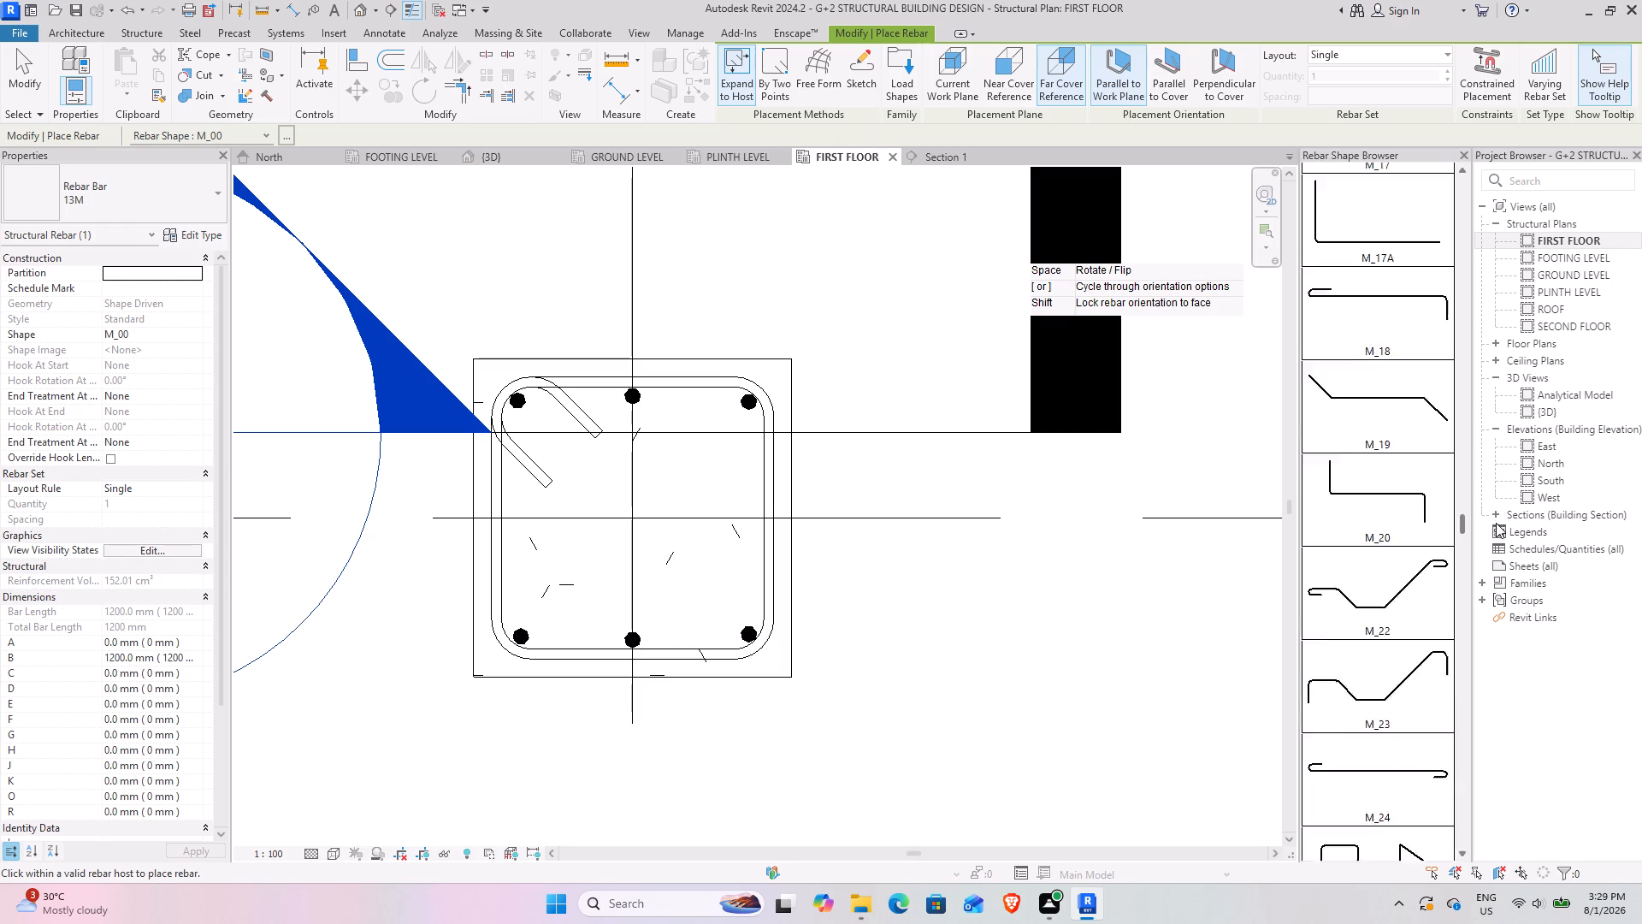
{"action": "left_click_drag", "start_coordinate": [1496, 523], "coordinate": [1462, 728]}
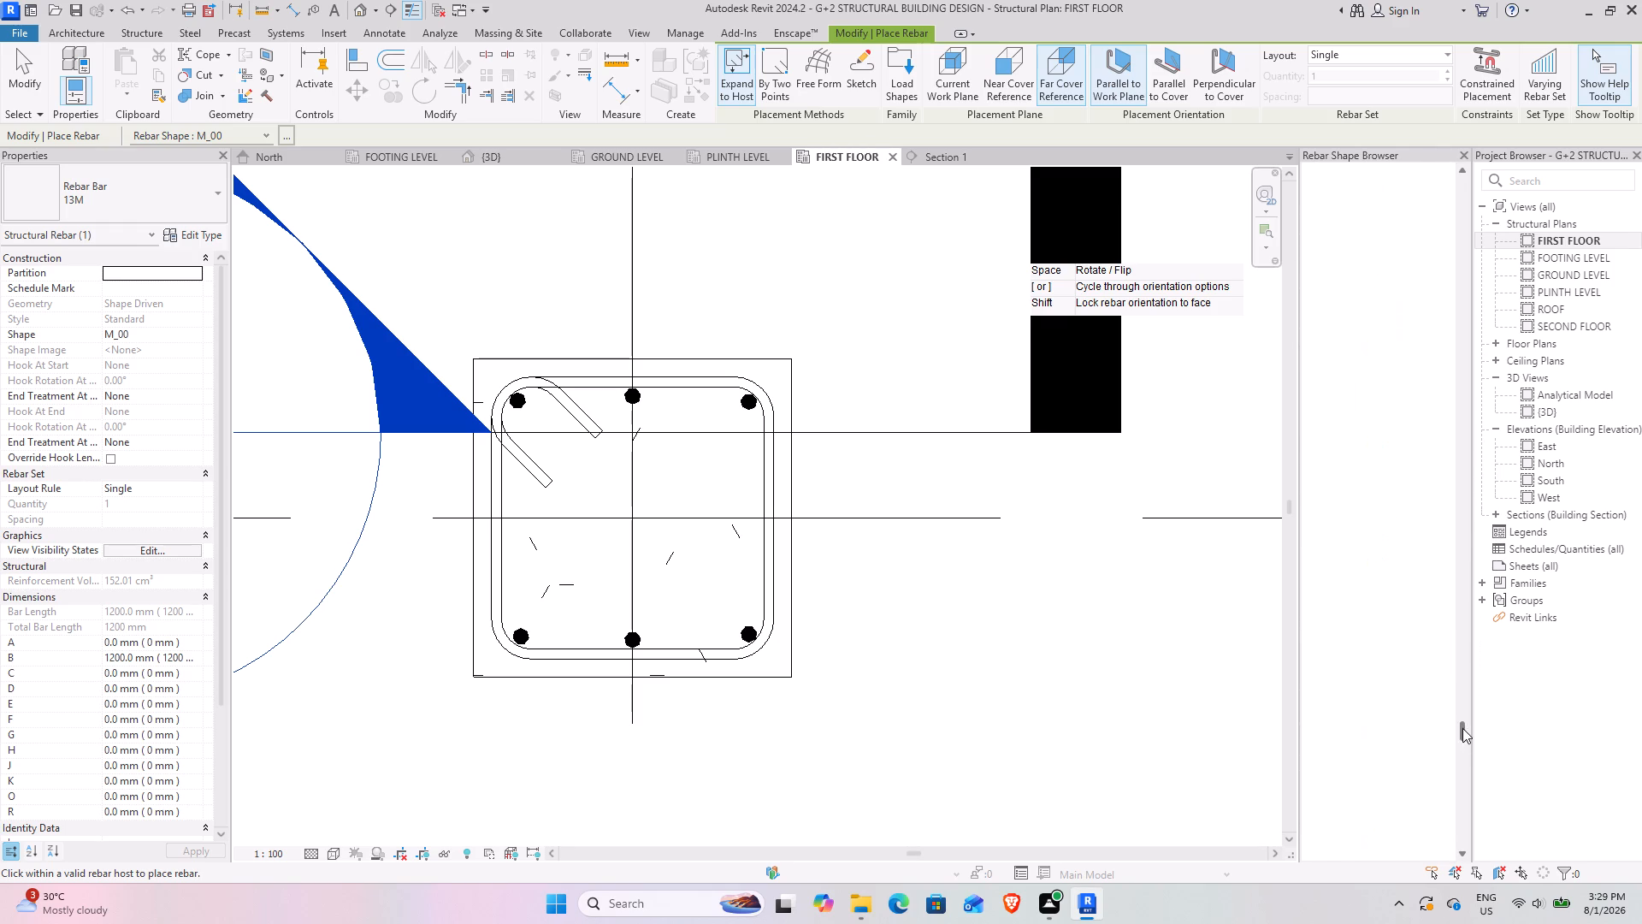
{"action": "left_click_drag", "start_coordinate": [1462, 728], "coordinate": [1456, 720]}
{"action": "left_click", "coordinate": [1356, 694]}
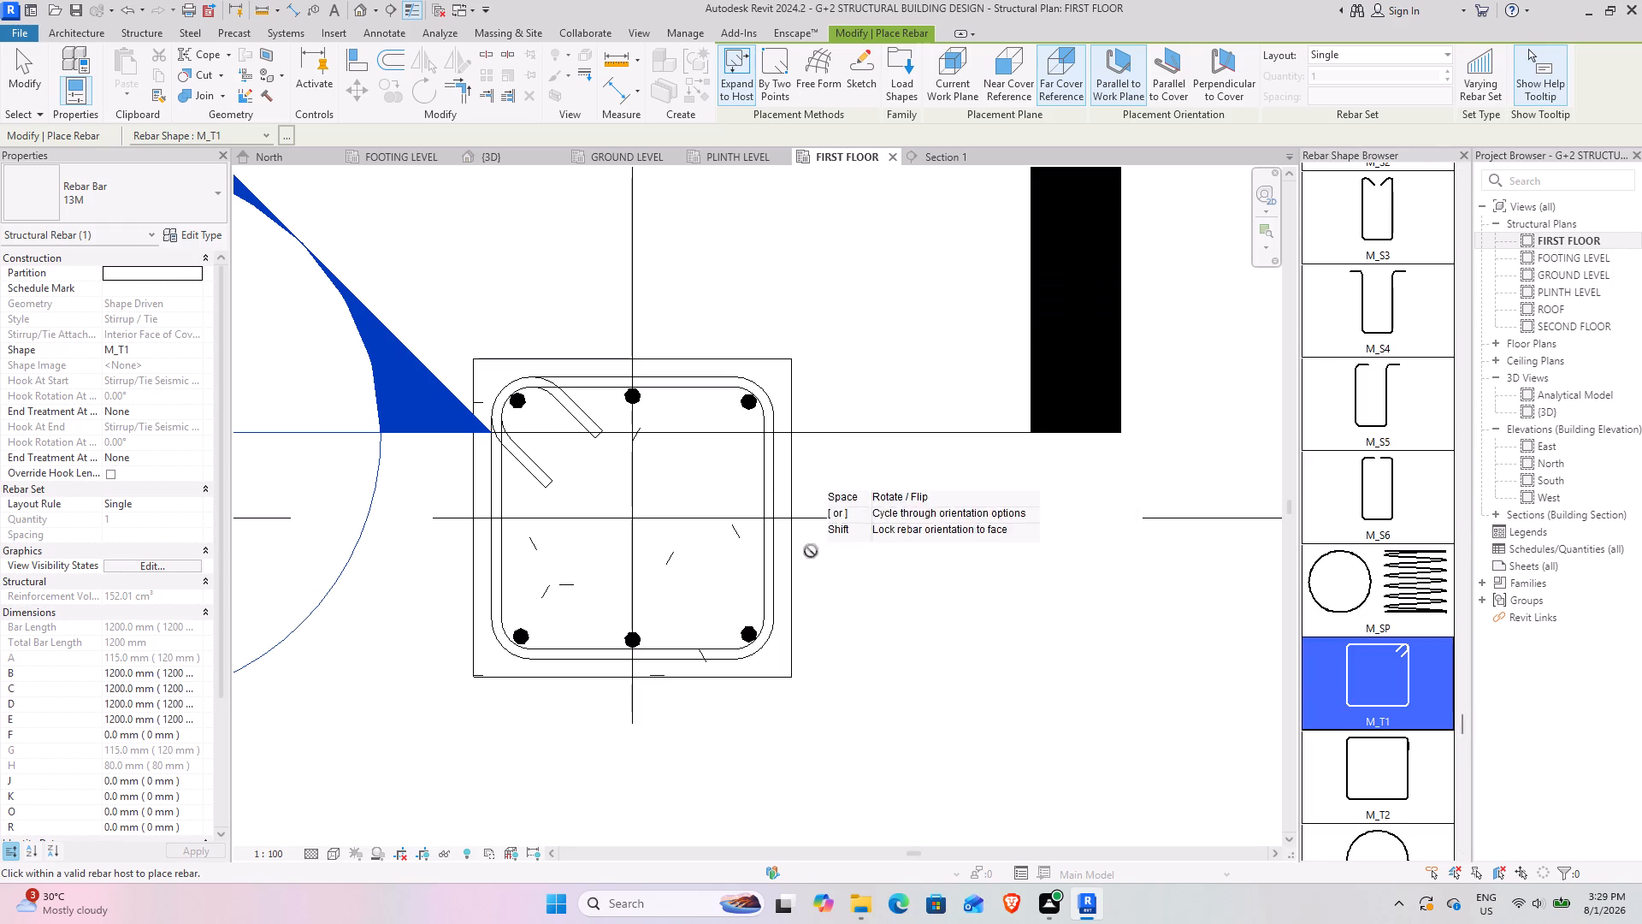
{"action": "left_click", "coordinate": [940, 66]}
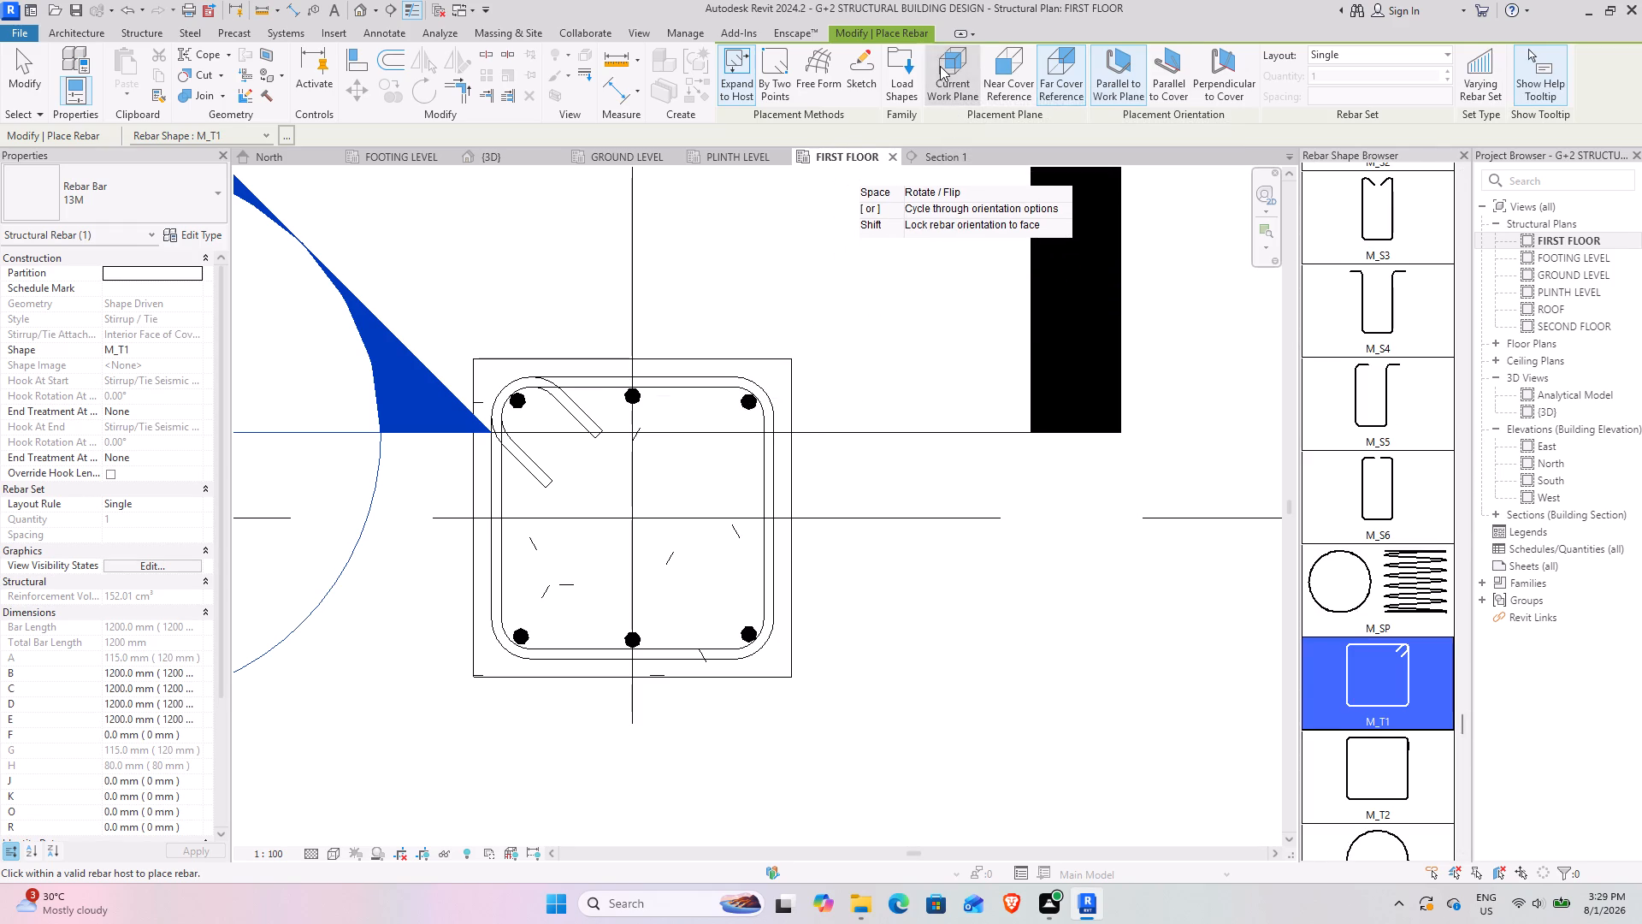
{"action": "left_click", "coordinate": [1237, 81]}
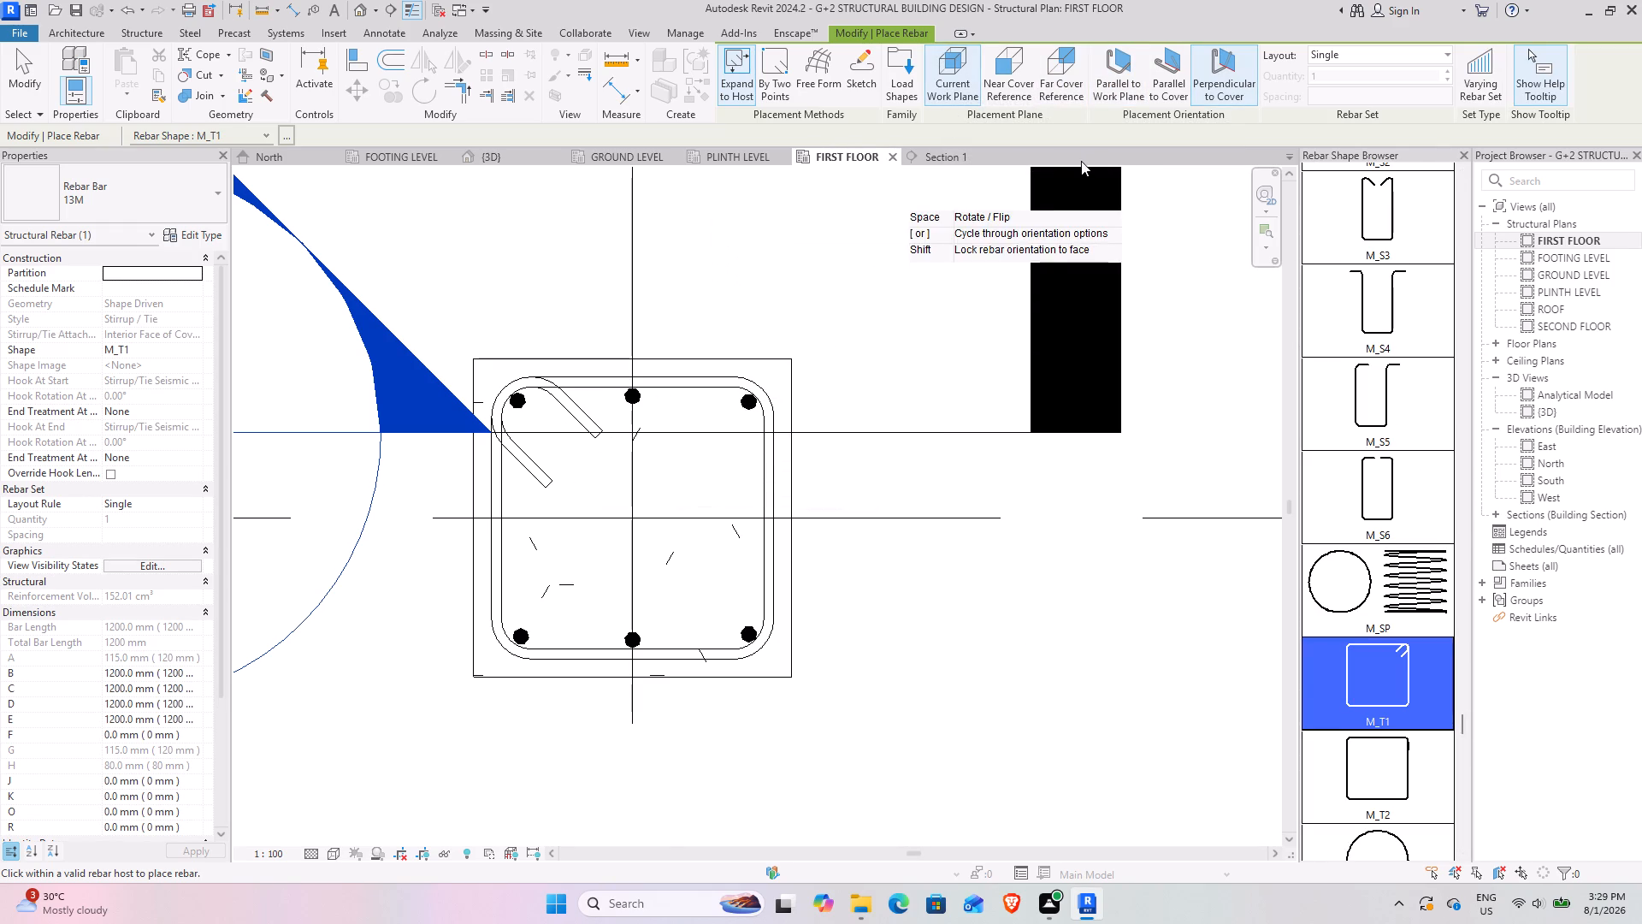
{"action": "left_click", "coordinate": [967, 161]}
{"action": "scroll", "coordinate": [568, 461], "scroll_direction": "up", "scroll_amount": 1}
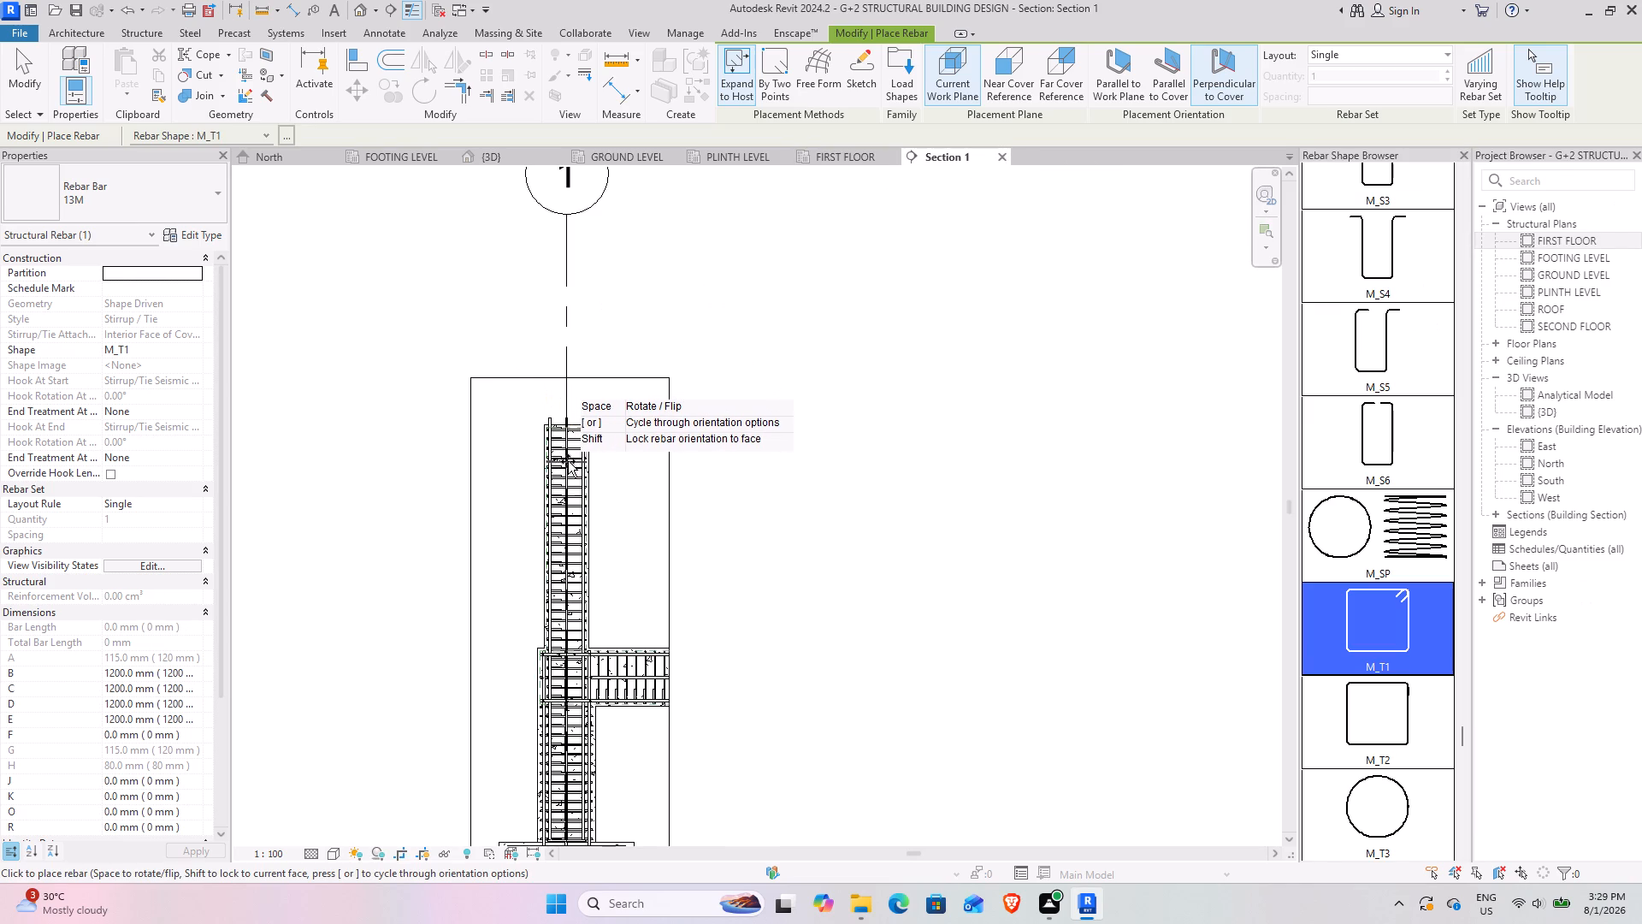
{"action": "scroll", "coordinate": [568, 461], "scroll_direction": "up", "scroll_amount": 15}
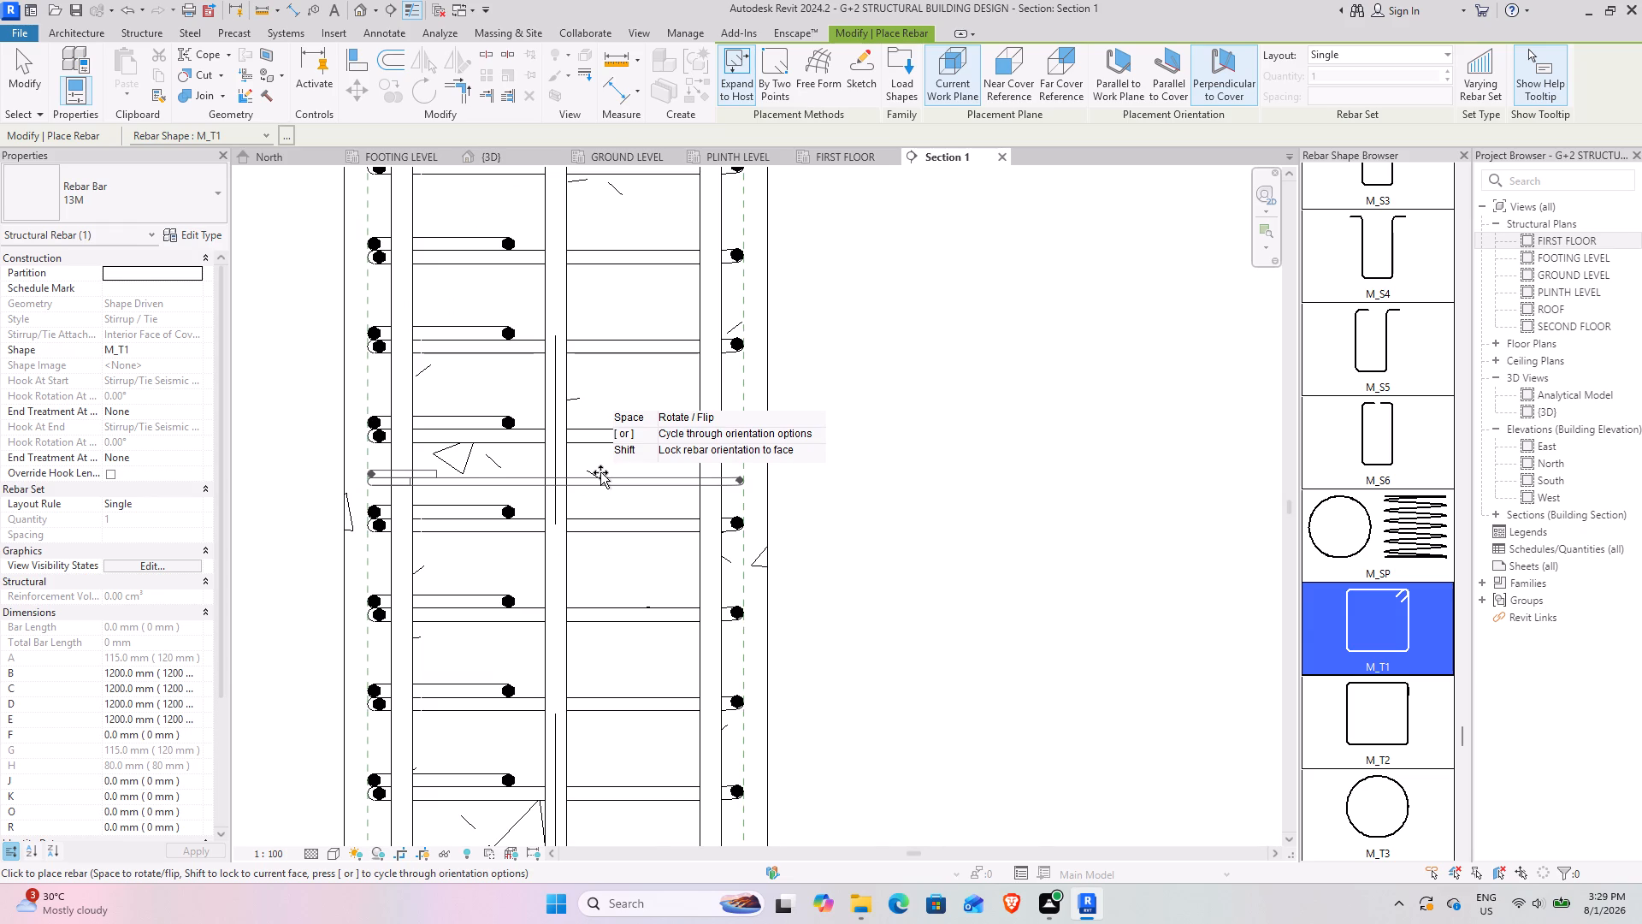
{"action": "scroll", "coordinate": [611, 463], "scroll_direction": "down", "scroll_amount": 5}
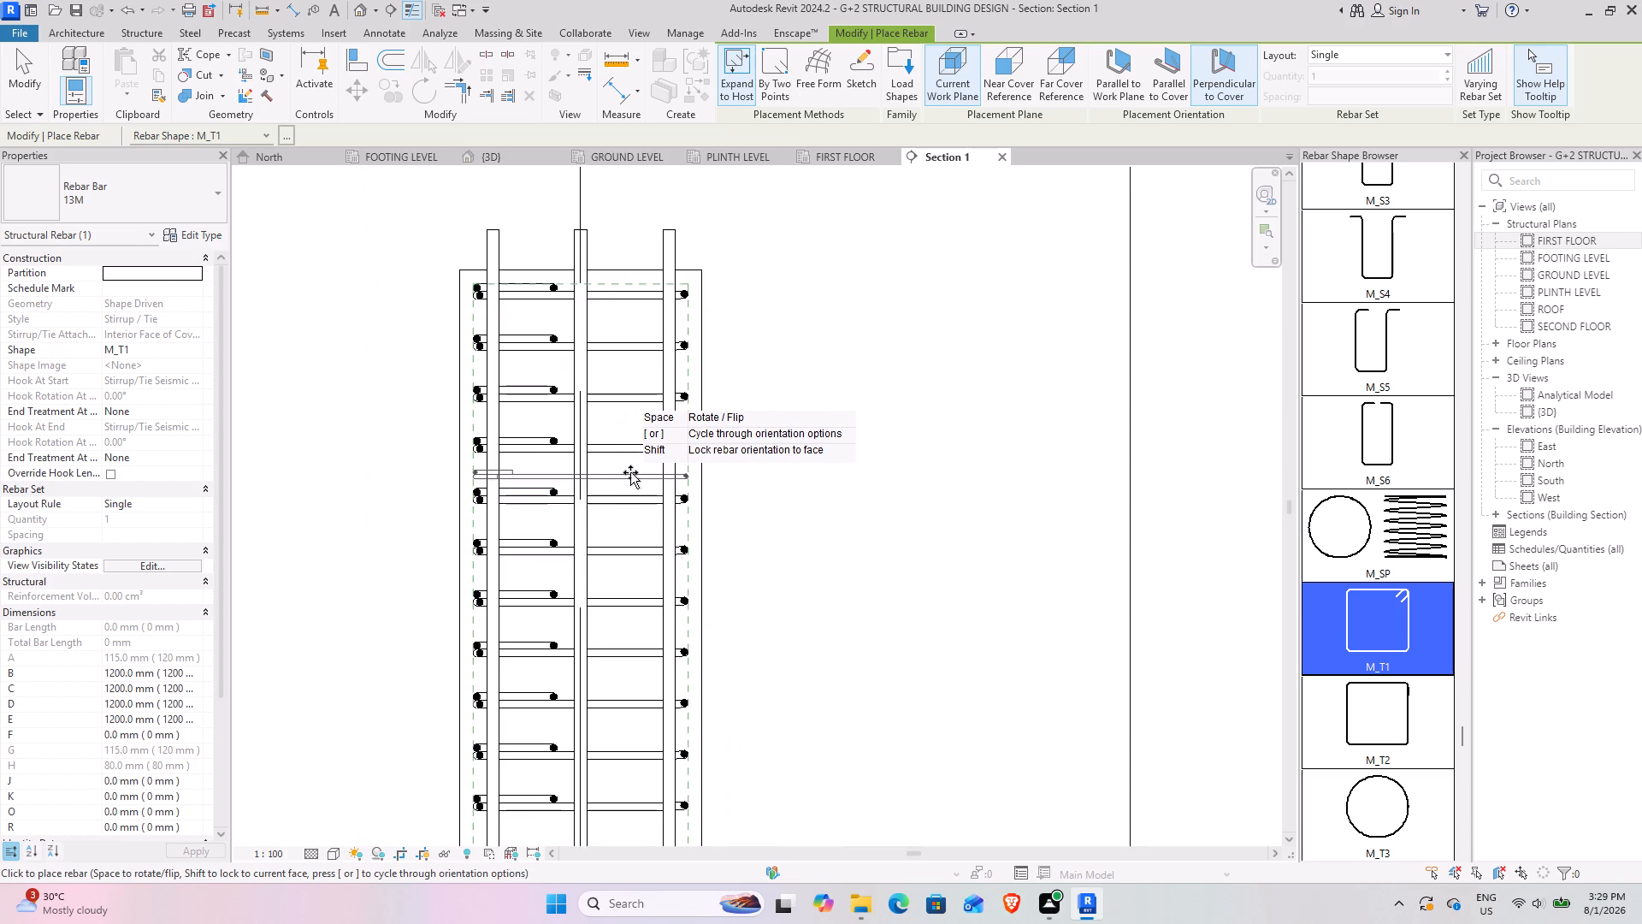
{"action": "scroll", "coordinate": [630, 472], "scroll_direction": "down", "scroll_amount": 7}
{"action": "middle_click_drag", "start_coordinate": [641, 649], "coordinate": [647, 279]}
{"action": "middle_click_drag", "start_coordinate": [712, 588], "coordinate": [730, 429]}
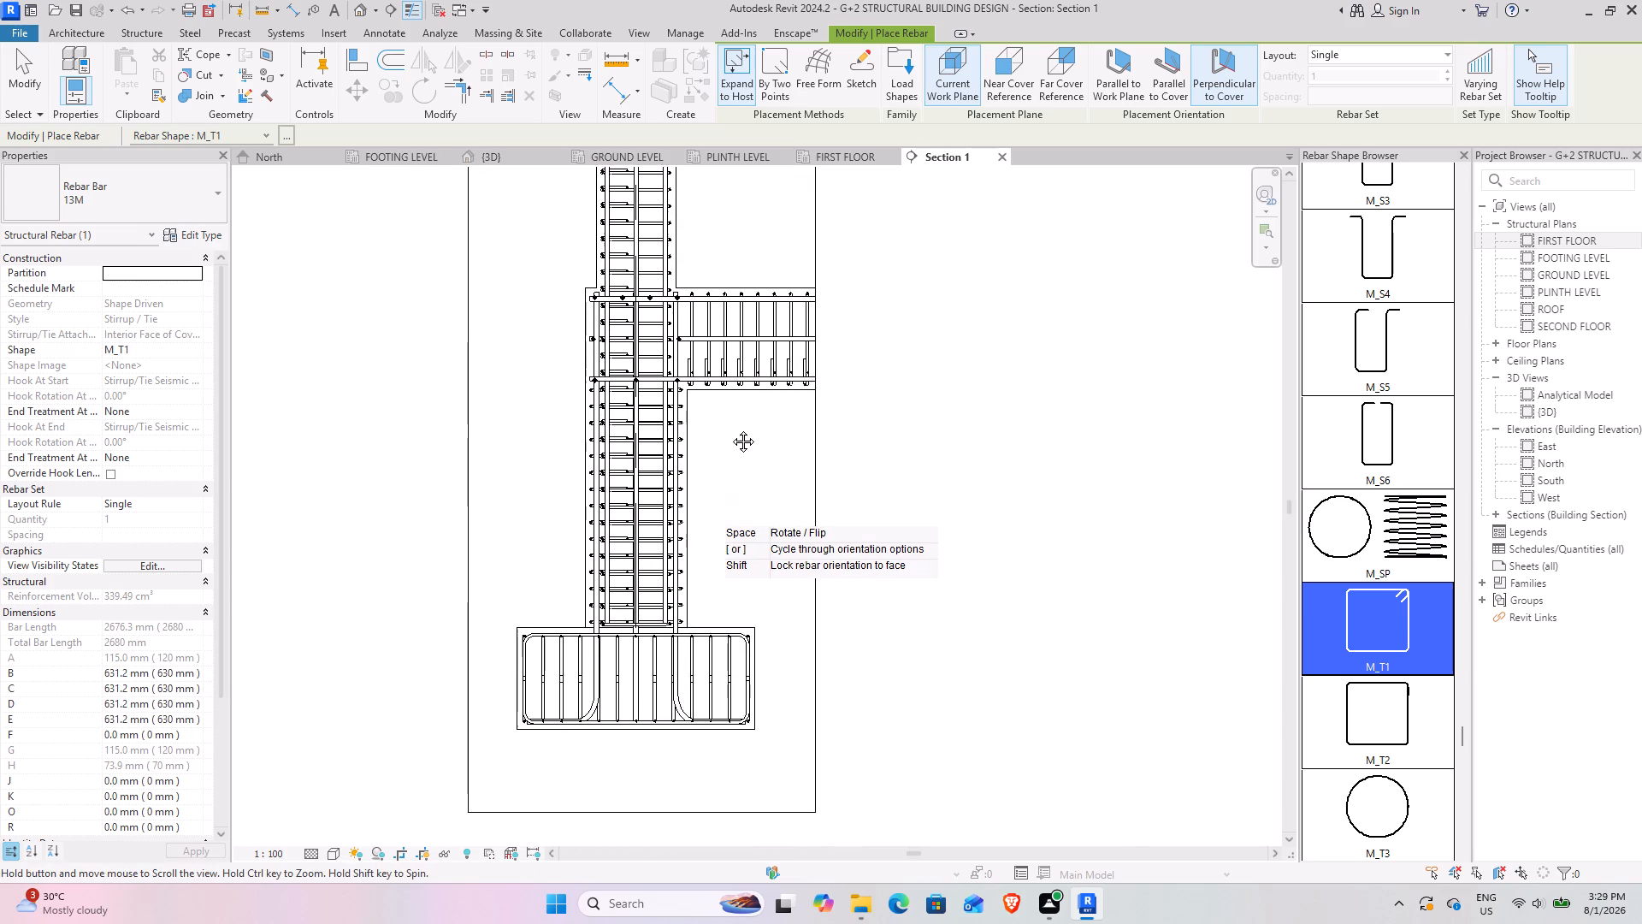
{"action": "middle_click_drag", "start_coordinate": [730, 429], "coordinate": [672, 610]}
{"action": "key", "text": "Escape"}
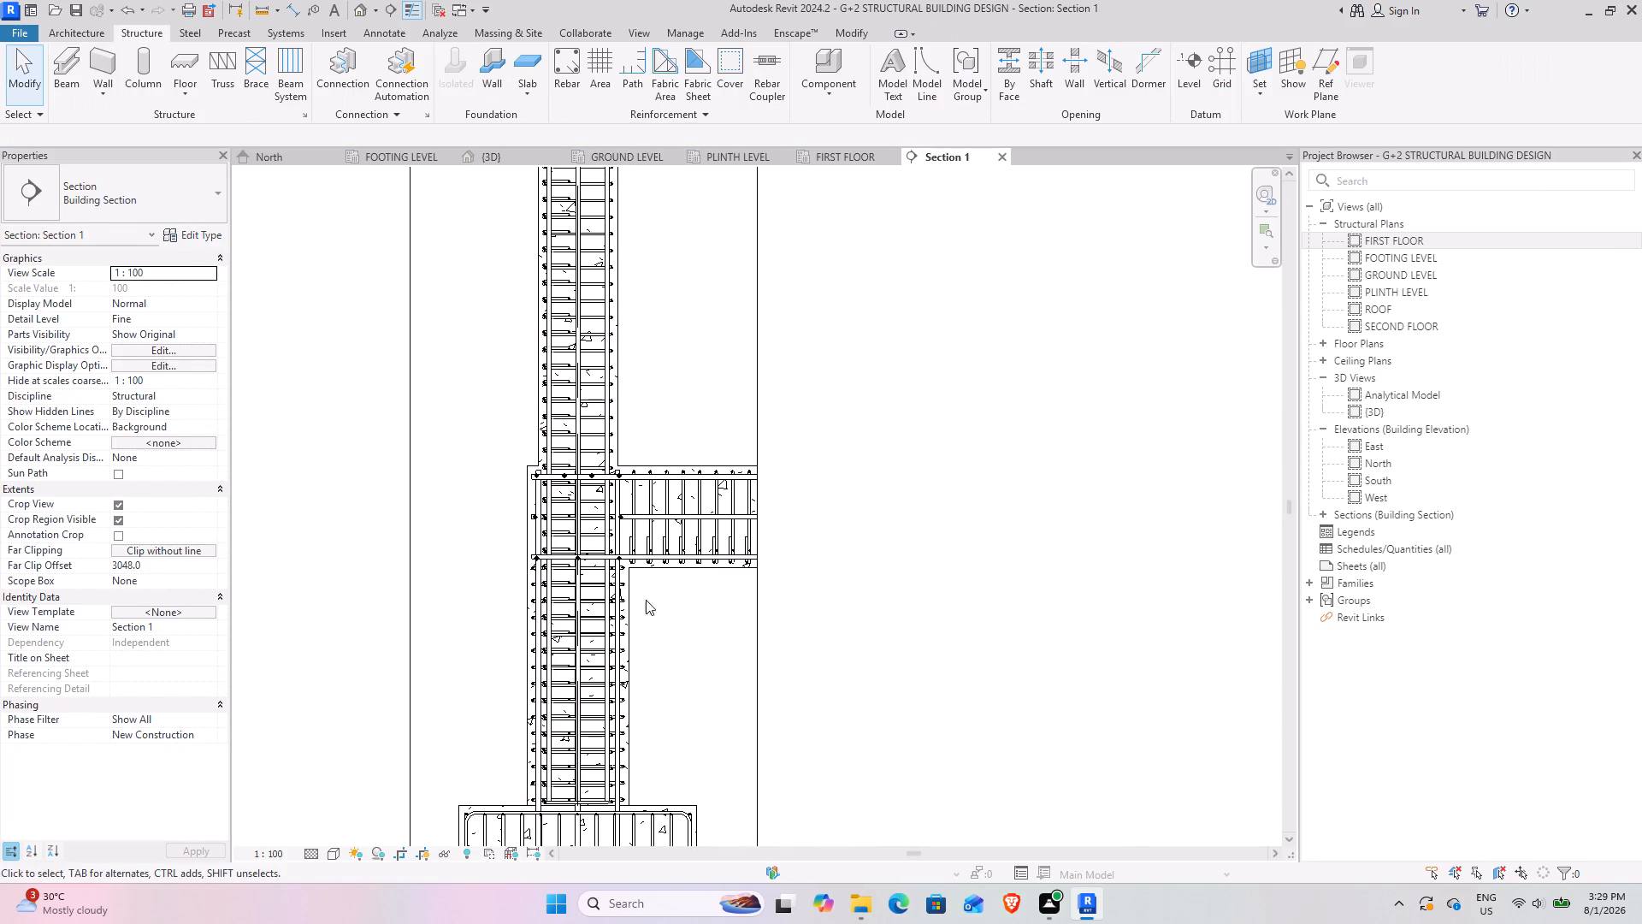
Examine the corner column's ties and vertical bars in Section 1 and from several sides in the 3D view.
{"action": "scroll", "coordinate": [705, 423], "scroll_direction": "down", "scroll_amount": 4}
{"action": "middle_click_drag", "start_coordinate": [713, 373], "coordinate": [653, 507]}
{"action": "scroll", "coordinate": [529, 352], "scroll_direction": "up", "scroll_amount": 8}
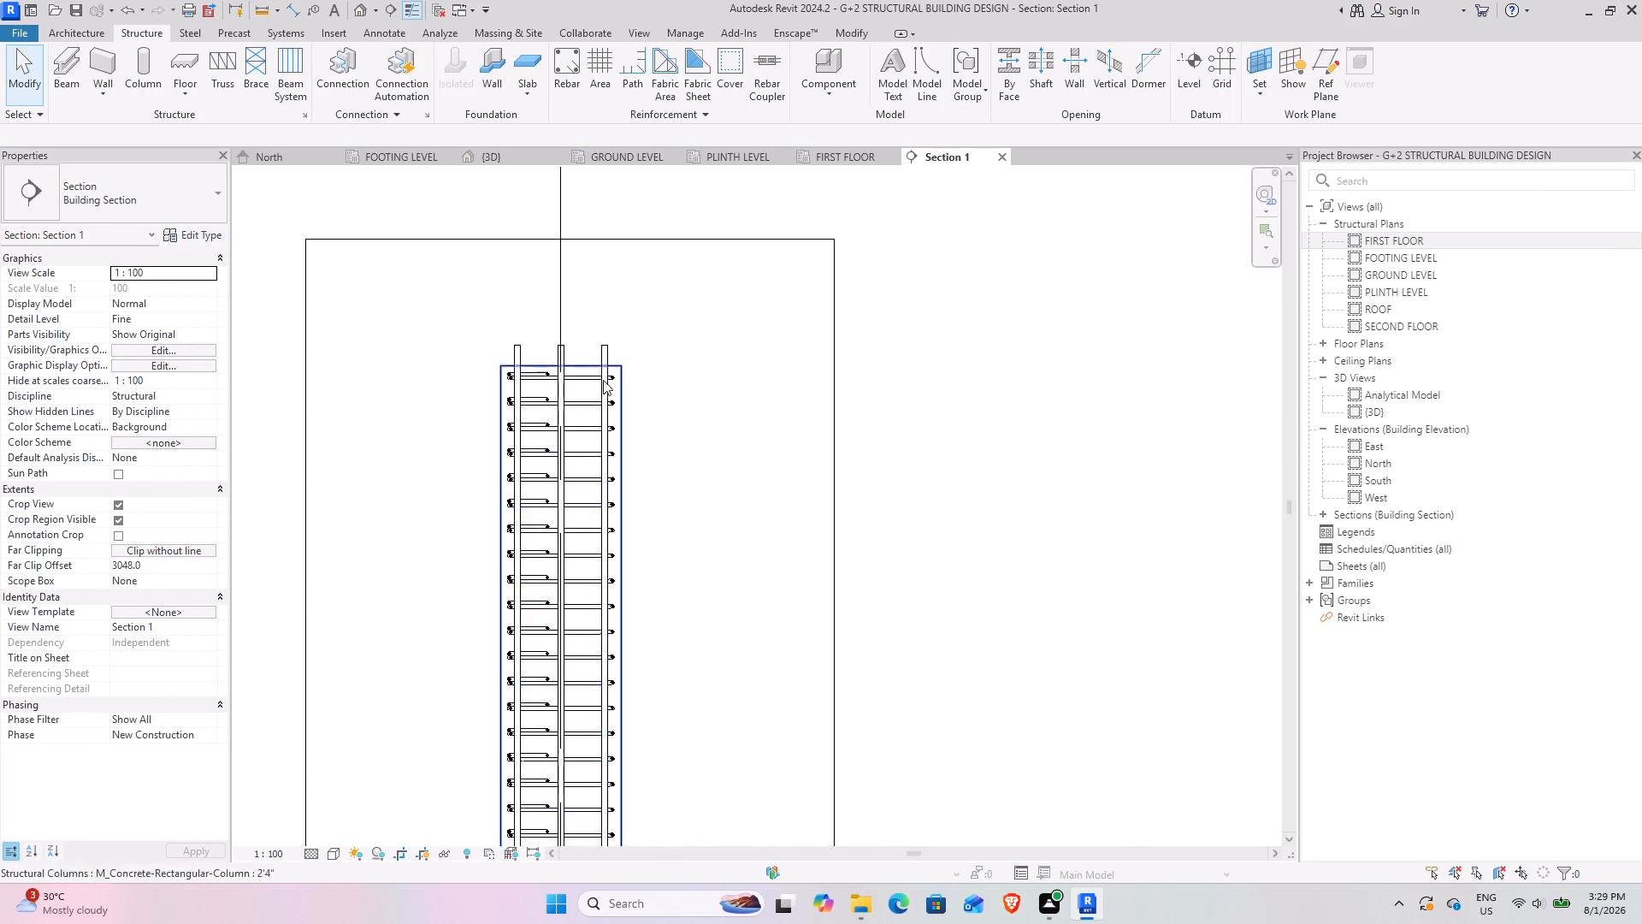
{"action": "scroll", "coordinate": [603, 380], "scroll_direction": "up", "scroll_amount": 5}
{"action": "scroll", "coordinate": [585, 481], "scroll_direction": "up", "scroll_amount": 3}
{"action": "scroll", "coordinate": [716, 462], "scroll_direction": "down", "scroll_amount": 2}
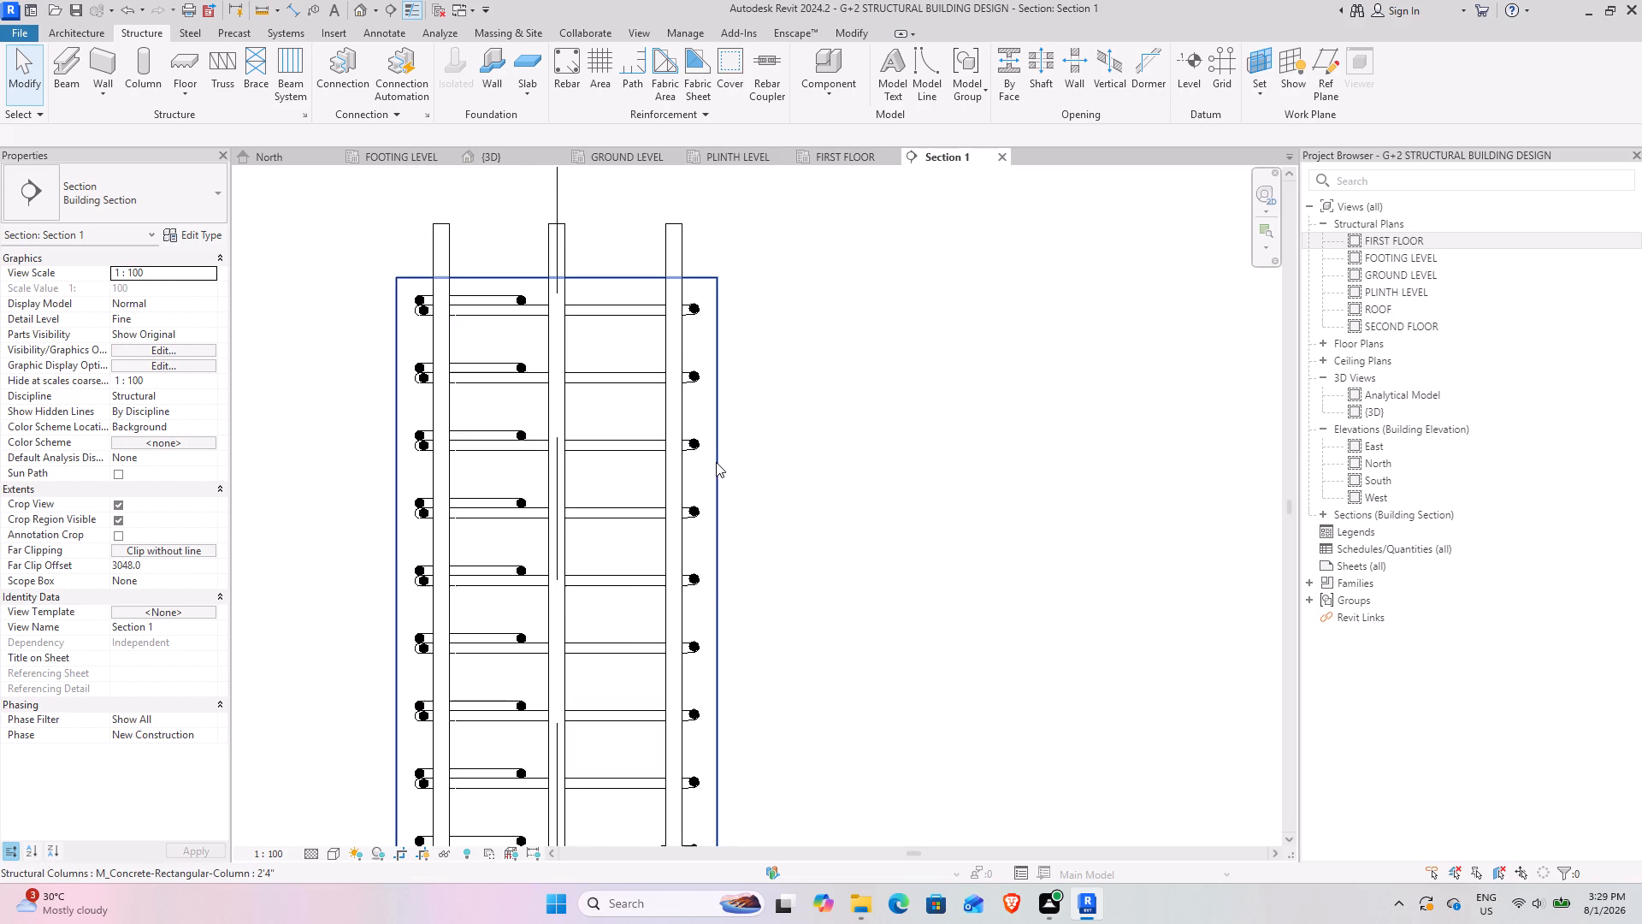
{"action": "scroll", "coordinate": [716, 462], "scroll_direction": "down", "scroll_amount": 1}
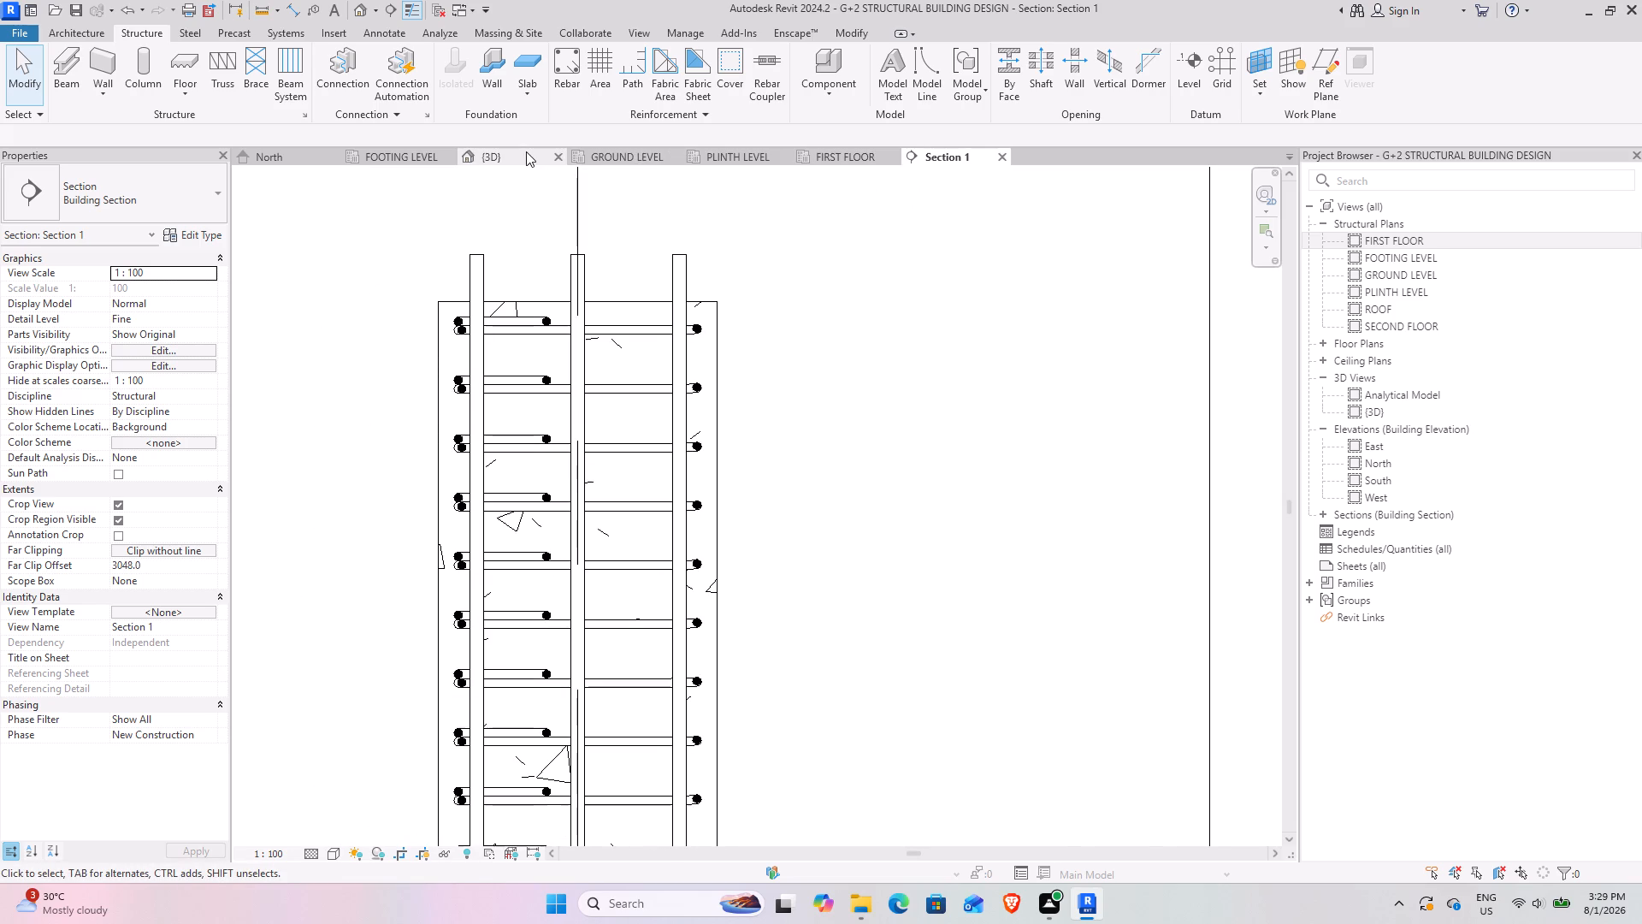
{"action": "left_click", "coordinate": [526, 151]}
{"action": "scroll", "coordinate": [735, 429], "scroll_direction": "down", "scroll_amount": 4}
{"action": "left_click_drag", "start_coordinate": [853, 586], "coordinate": [886, 575], "text": "shift"}
{"action": "middle_click_drag", "start_coordinate": [884, 575], "coordinate": [1180, 502], "text": "shift"}
{"action": "middle_click_drag", "start_coordinate": [955, 589], "coordinate": [939, 592]}
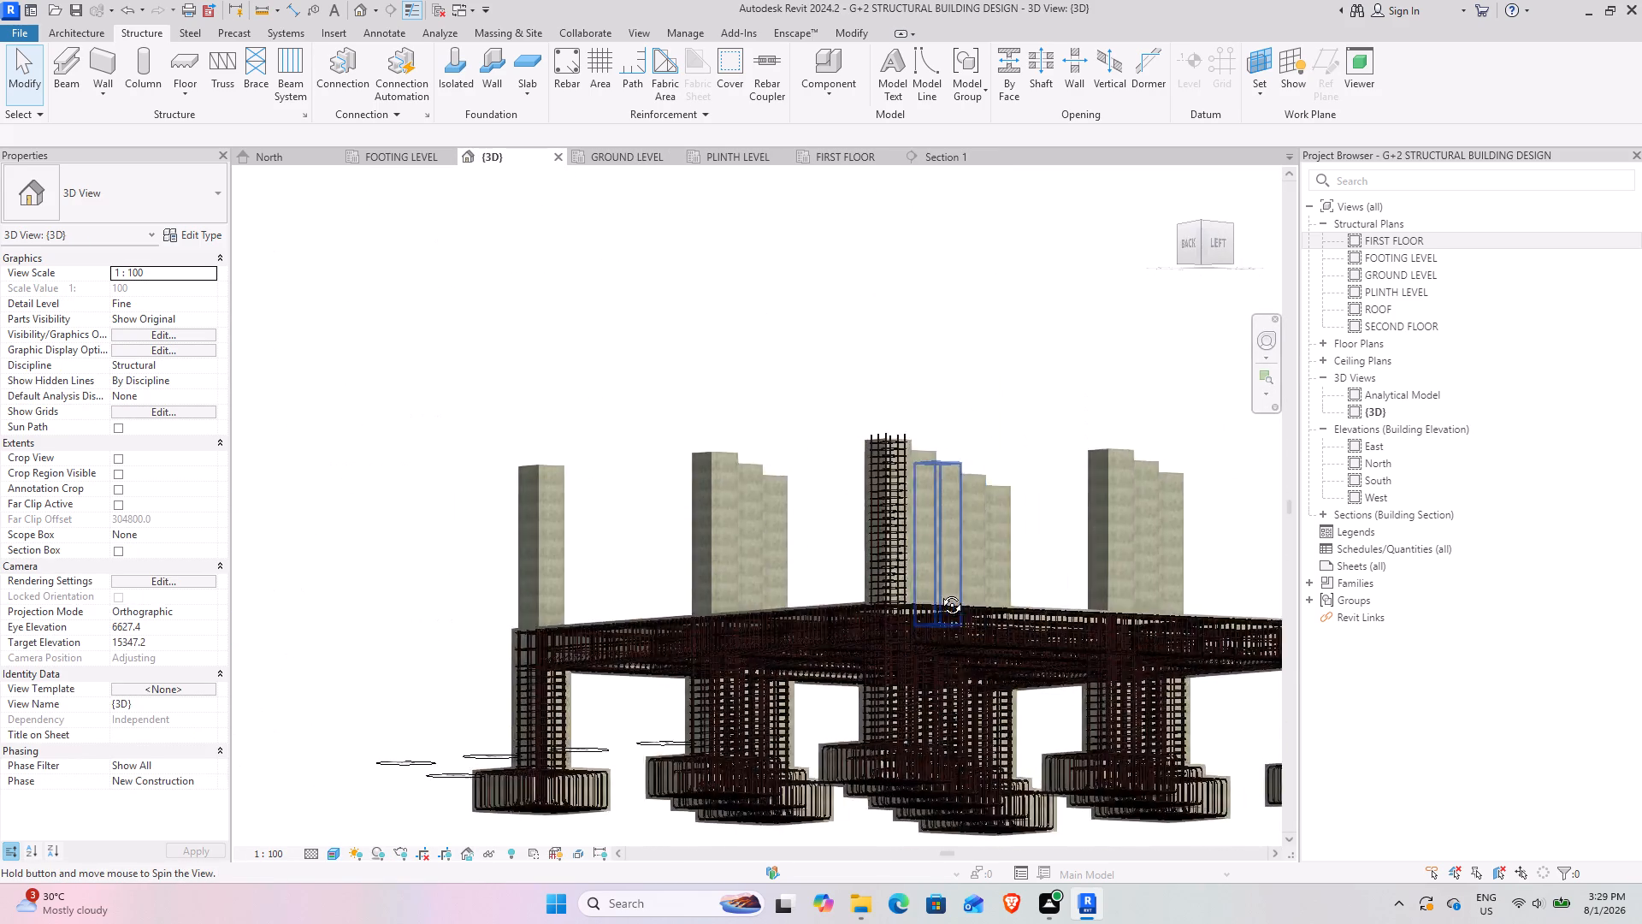
{"action": "middle_click_drag", "start_coordinate": [939, 592], "coordinate": [692, 619]}
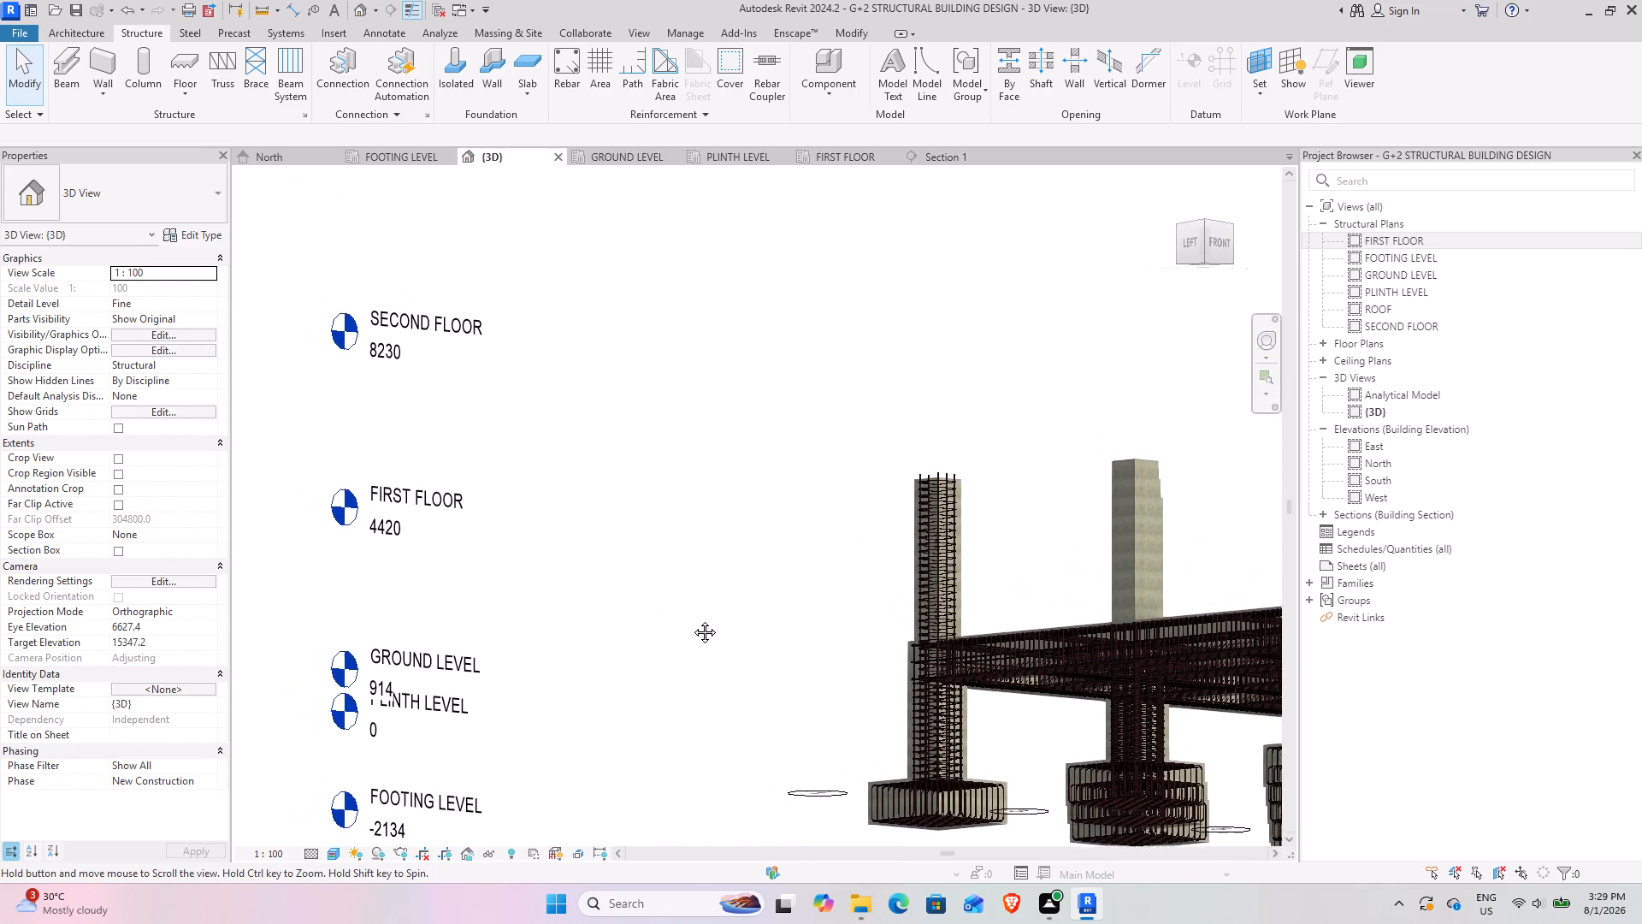
{"action": "middle_click_drag", "start_coordinate": [692, 619], "coordinate": [1045, 759]}
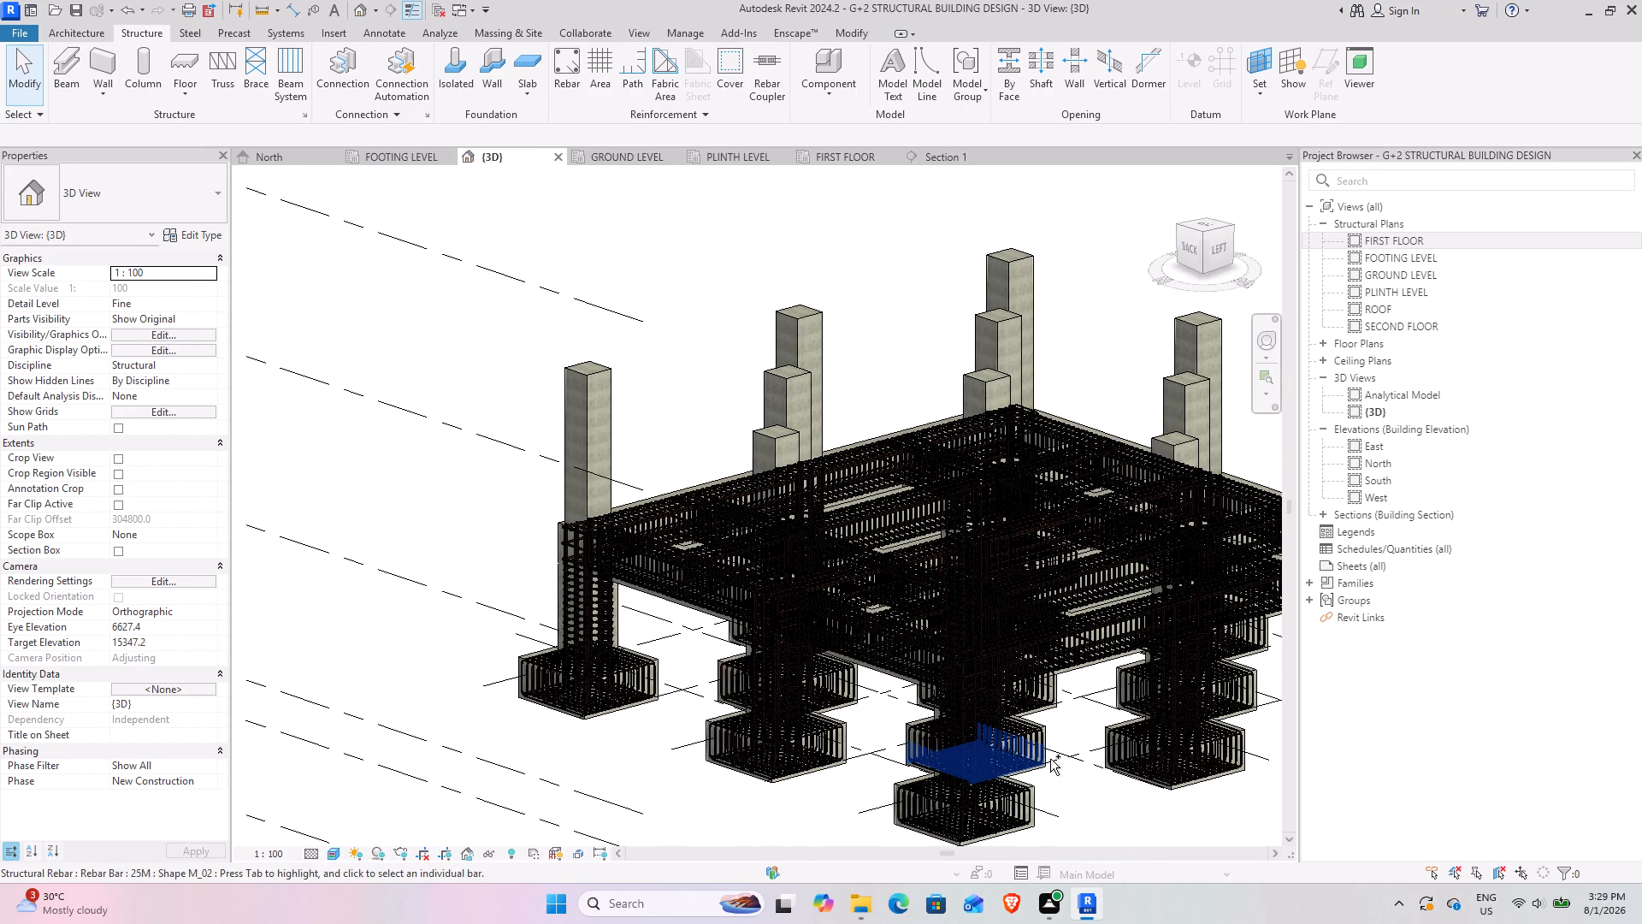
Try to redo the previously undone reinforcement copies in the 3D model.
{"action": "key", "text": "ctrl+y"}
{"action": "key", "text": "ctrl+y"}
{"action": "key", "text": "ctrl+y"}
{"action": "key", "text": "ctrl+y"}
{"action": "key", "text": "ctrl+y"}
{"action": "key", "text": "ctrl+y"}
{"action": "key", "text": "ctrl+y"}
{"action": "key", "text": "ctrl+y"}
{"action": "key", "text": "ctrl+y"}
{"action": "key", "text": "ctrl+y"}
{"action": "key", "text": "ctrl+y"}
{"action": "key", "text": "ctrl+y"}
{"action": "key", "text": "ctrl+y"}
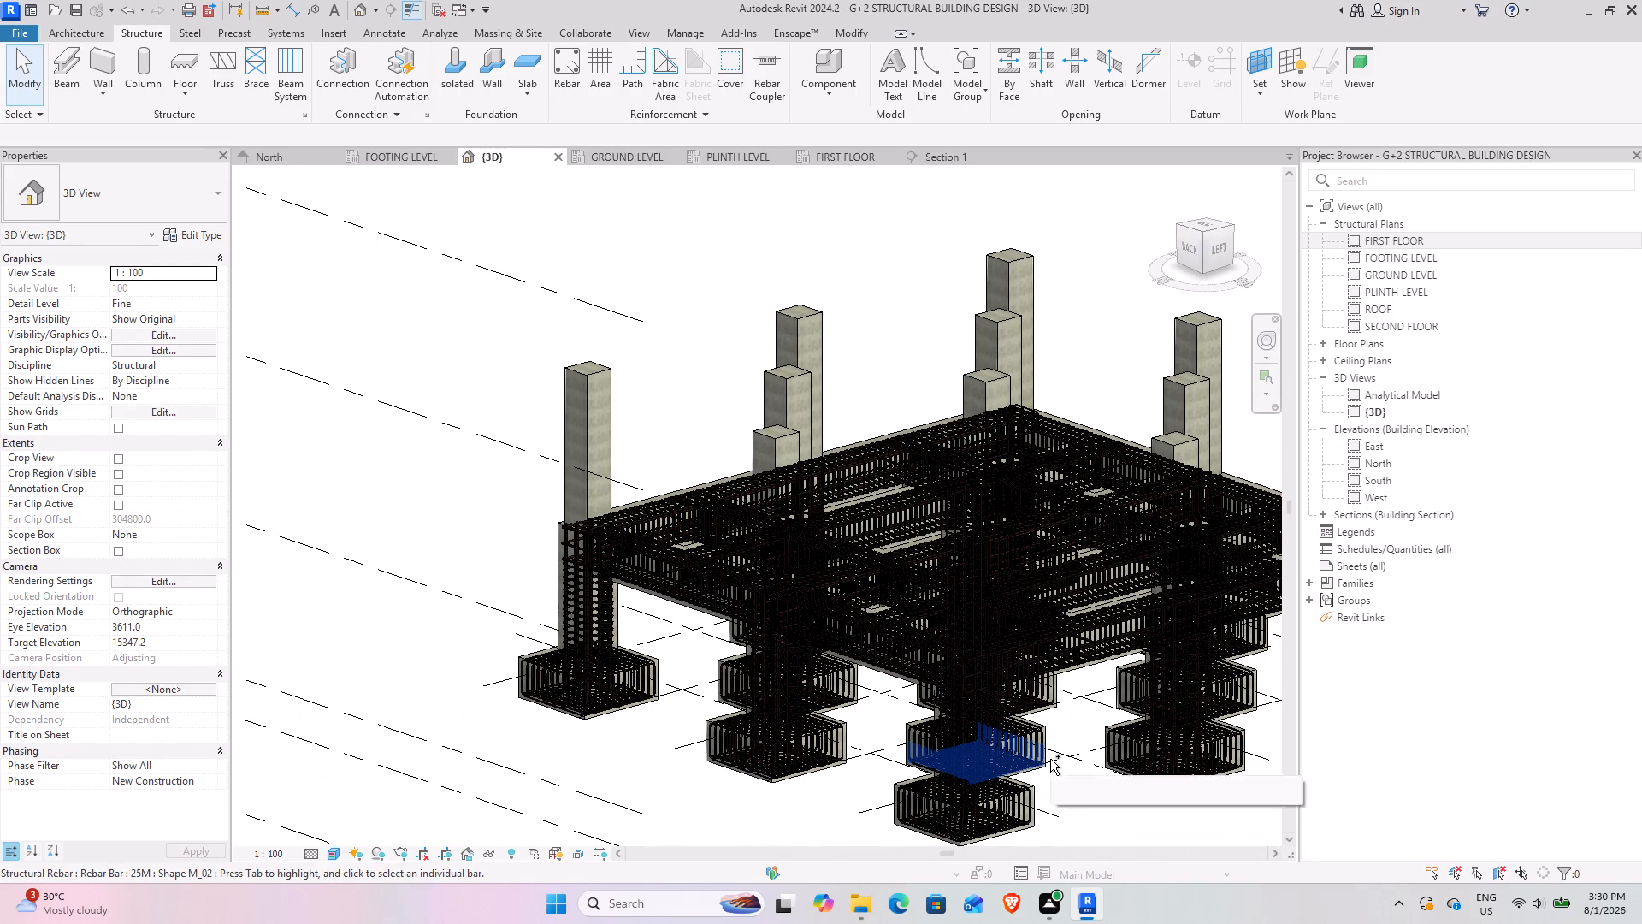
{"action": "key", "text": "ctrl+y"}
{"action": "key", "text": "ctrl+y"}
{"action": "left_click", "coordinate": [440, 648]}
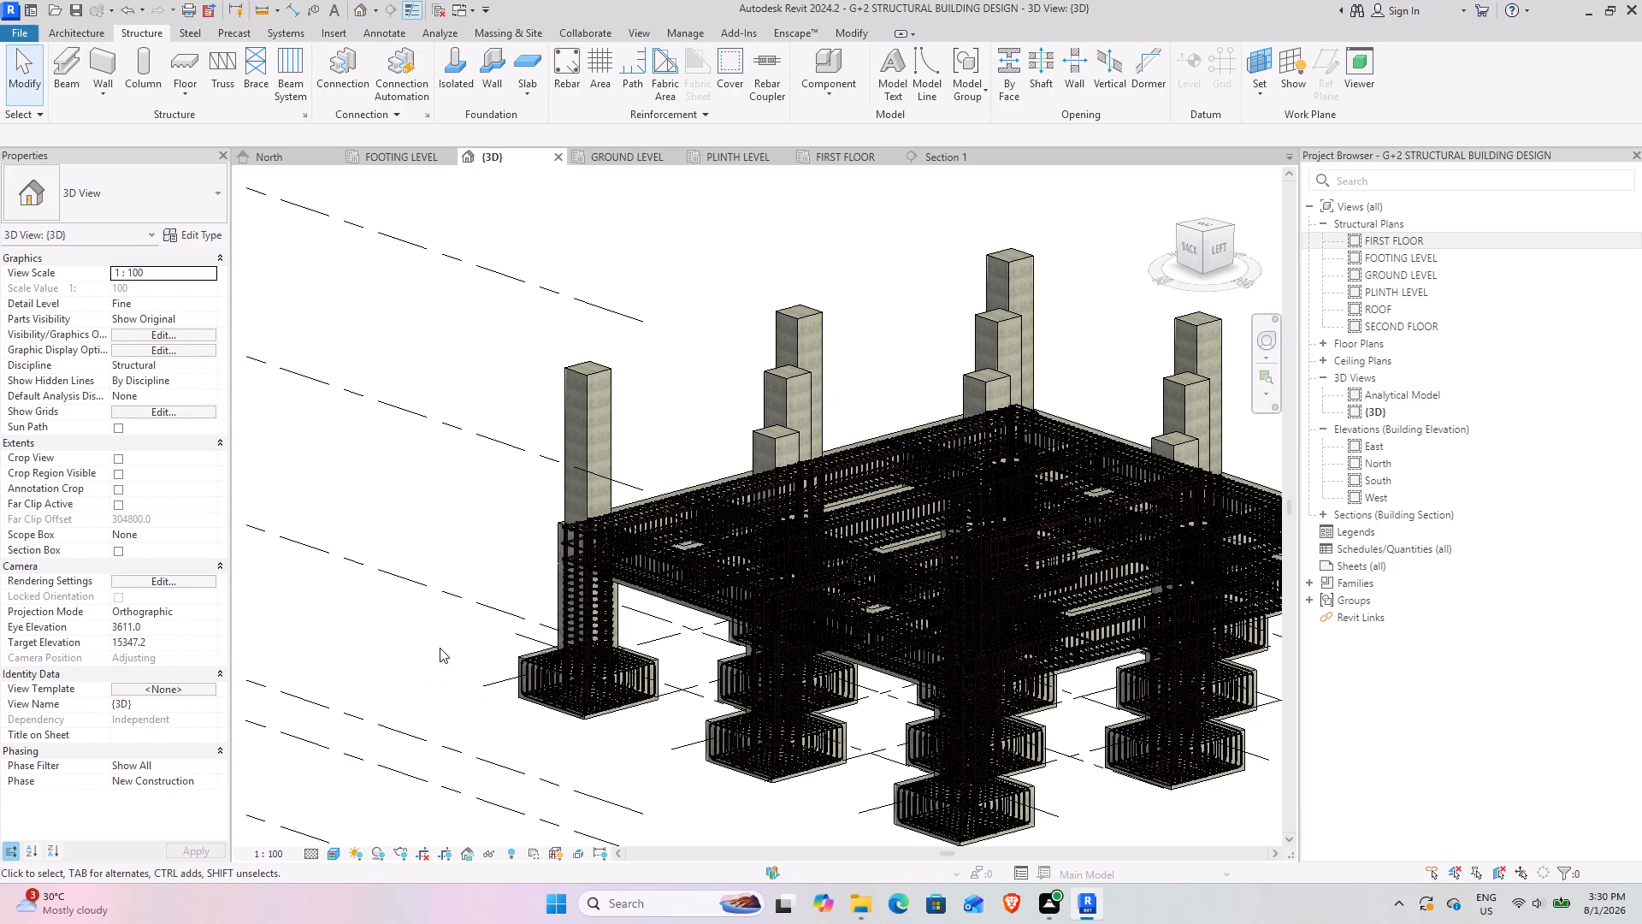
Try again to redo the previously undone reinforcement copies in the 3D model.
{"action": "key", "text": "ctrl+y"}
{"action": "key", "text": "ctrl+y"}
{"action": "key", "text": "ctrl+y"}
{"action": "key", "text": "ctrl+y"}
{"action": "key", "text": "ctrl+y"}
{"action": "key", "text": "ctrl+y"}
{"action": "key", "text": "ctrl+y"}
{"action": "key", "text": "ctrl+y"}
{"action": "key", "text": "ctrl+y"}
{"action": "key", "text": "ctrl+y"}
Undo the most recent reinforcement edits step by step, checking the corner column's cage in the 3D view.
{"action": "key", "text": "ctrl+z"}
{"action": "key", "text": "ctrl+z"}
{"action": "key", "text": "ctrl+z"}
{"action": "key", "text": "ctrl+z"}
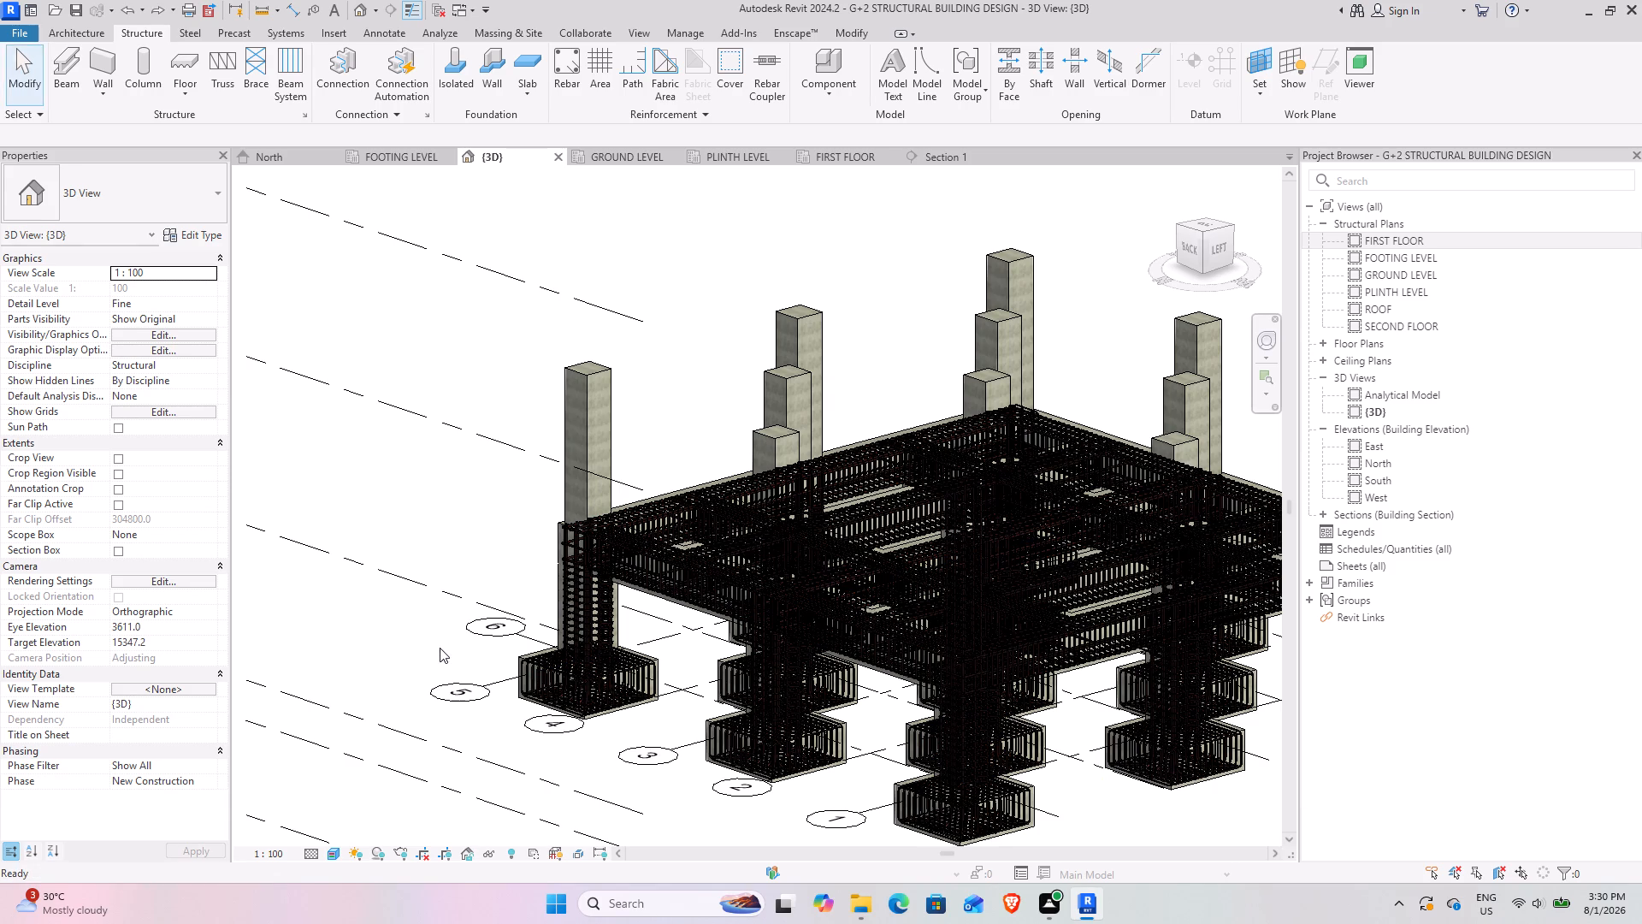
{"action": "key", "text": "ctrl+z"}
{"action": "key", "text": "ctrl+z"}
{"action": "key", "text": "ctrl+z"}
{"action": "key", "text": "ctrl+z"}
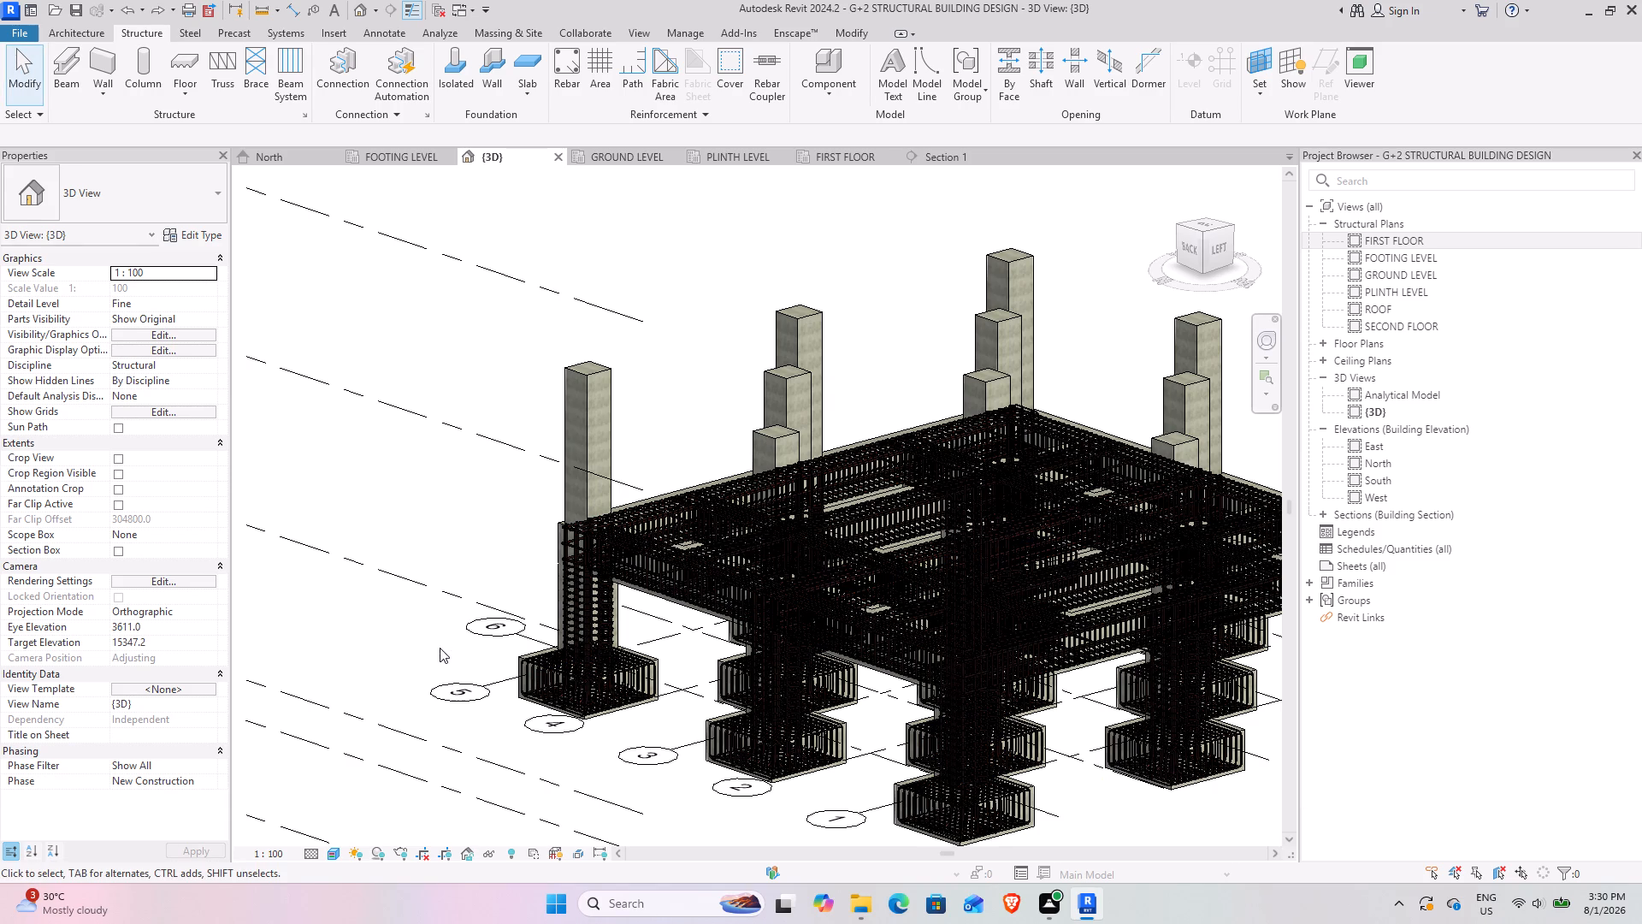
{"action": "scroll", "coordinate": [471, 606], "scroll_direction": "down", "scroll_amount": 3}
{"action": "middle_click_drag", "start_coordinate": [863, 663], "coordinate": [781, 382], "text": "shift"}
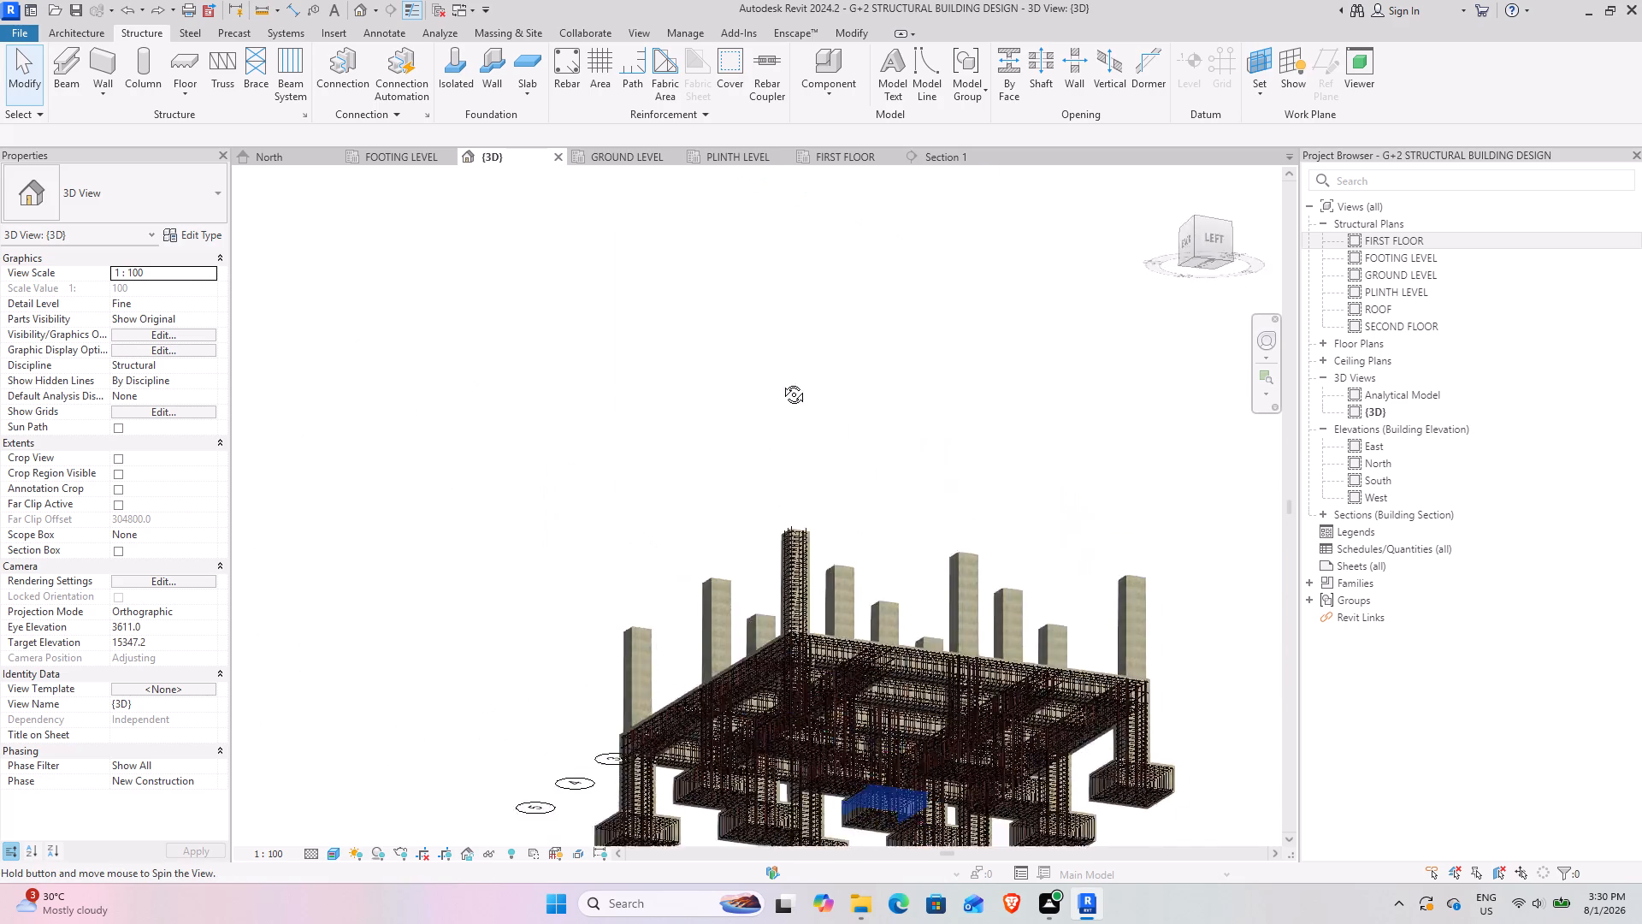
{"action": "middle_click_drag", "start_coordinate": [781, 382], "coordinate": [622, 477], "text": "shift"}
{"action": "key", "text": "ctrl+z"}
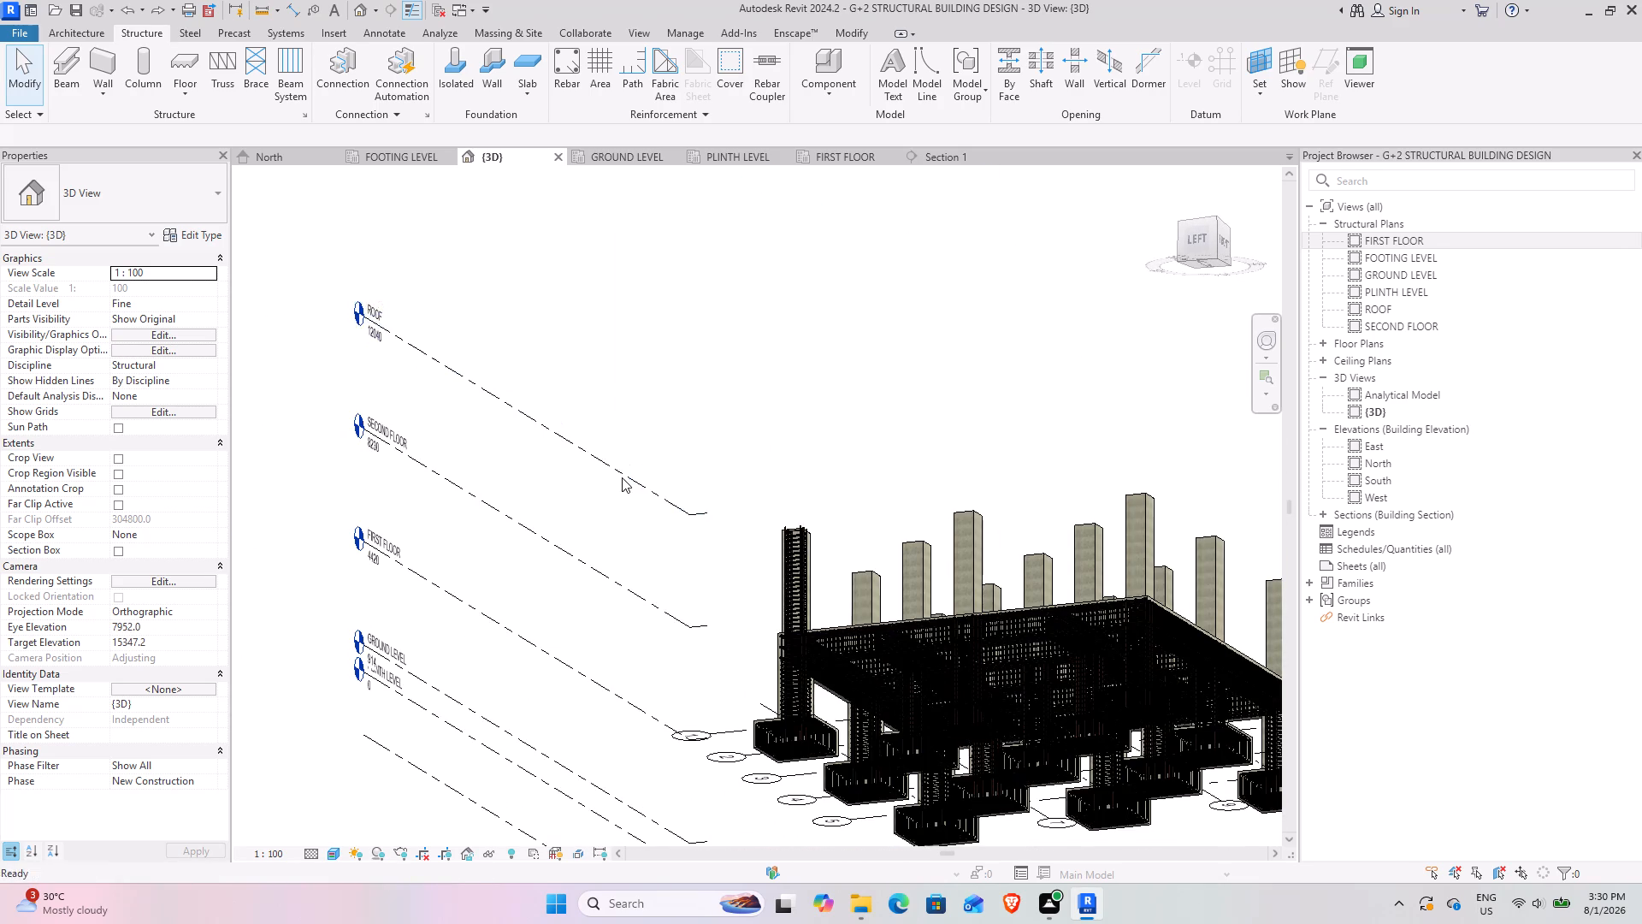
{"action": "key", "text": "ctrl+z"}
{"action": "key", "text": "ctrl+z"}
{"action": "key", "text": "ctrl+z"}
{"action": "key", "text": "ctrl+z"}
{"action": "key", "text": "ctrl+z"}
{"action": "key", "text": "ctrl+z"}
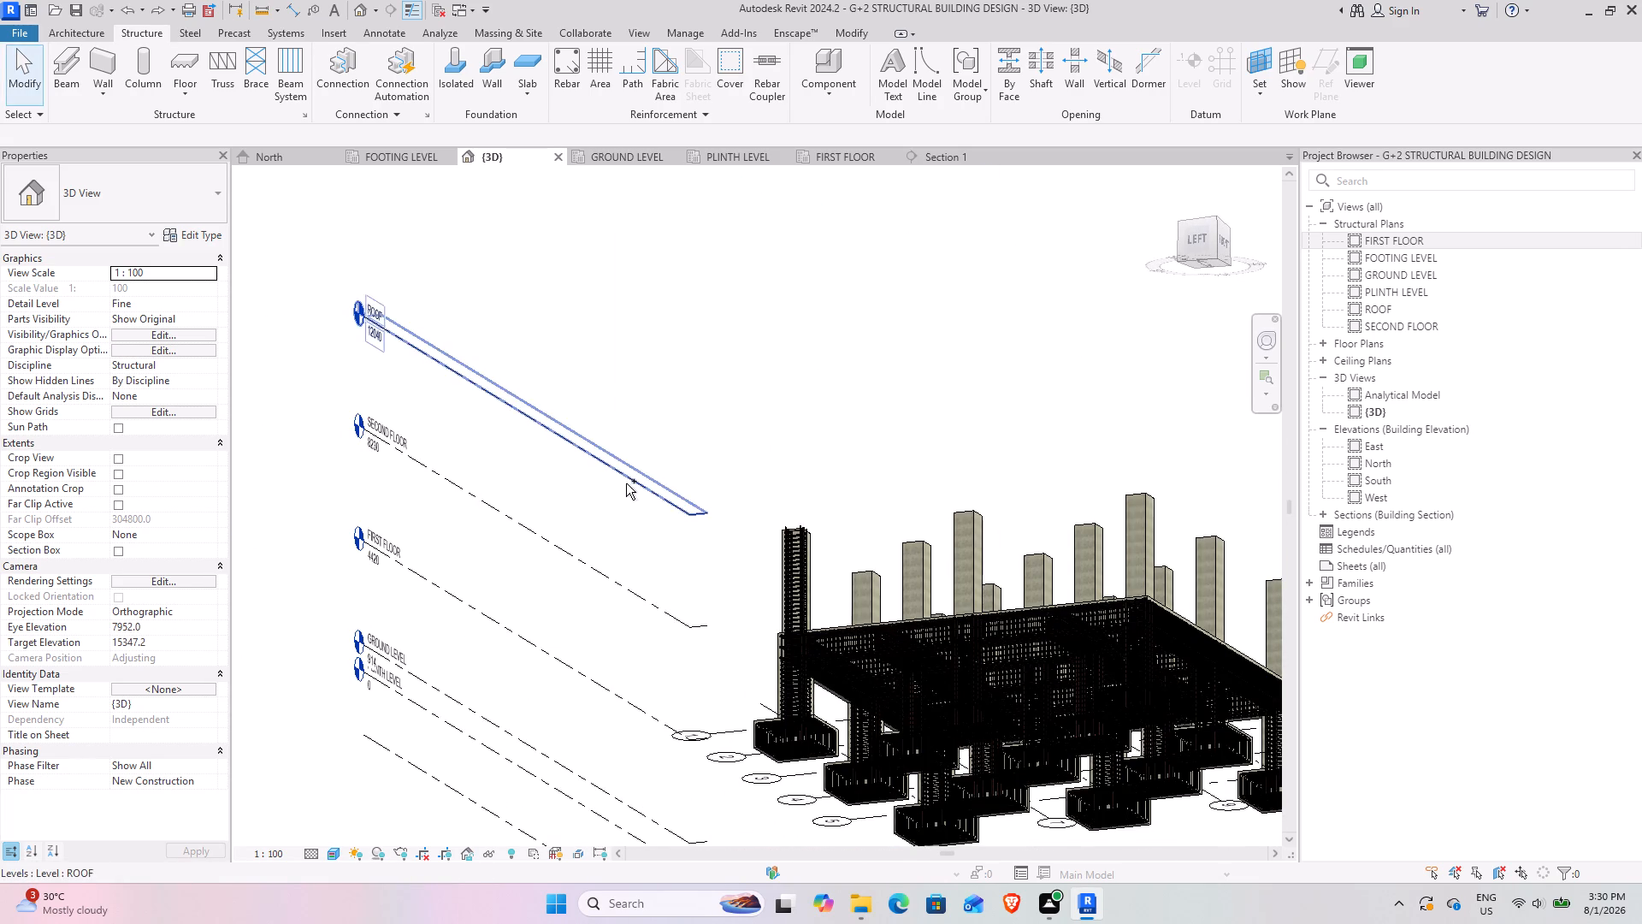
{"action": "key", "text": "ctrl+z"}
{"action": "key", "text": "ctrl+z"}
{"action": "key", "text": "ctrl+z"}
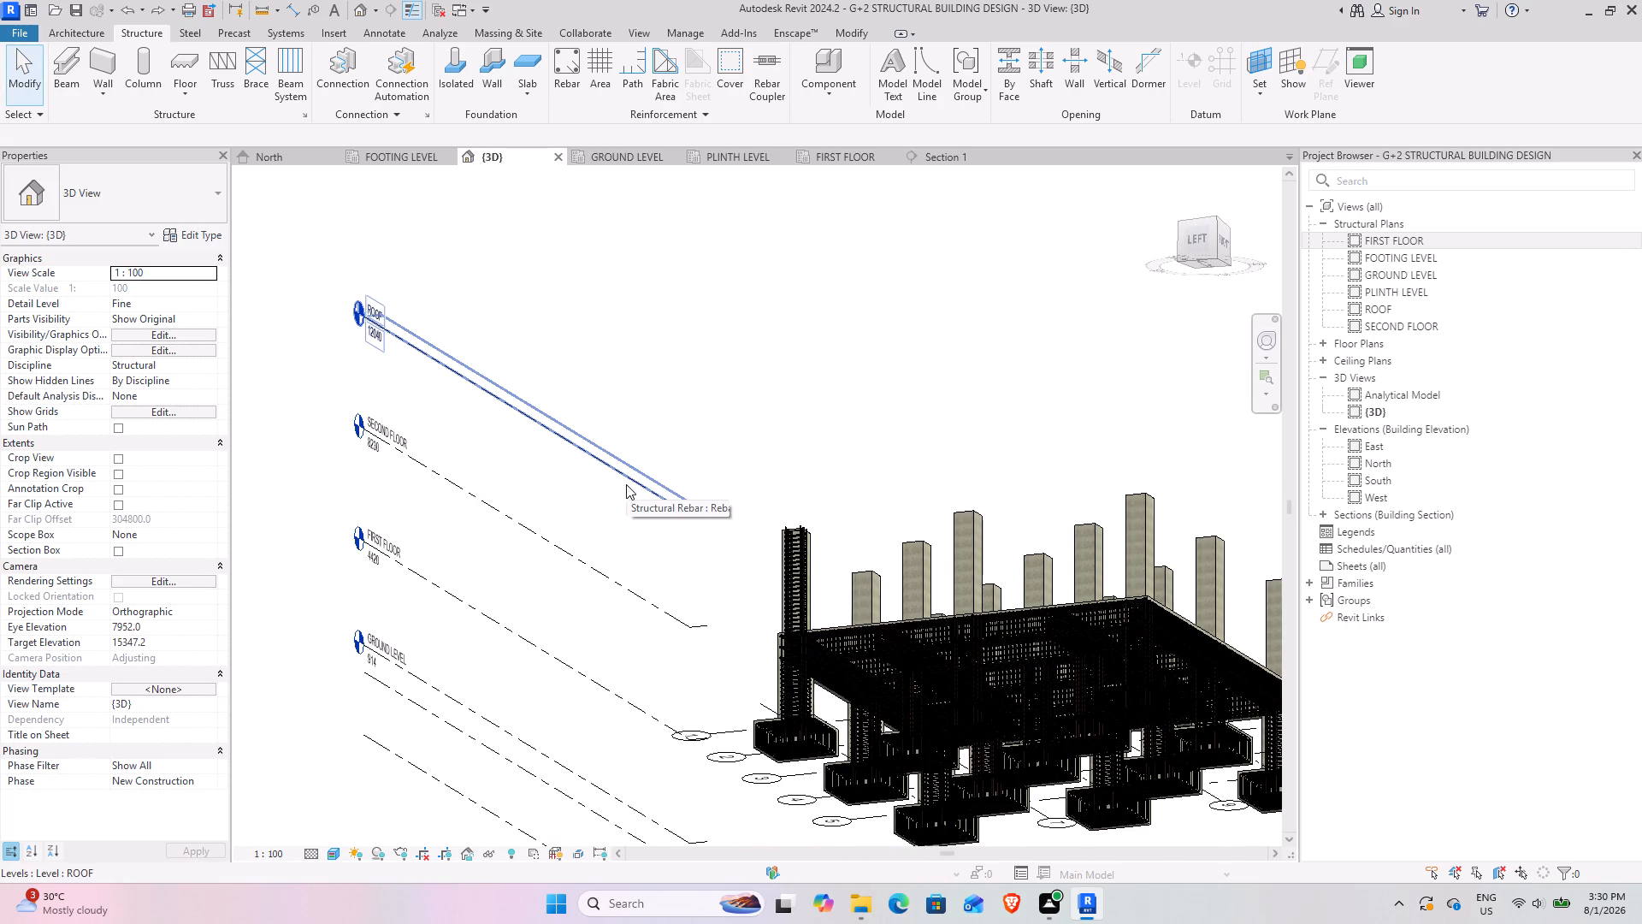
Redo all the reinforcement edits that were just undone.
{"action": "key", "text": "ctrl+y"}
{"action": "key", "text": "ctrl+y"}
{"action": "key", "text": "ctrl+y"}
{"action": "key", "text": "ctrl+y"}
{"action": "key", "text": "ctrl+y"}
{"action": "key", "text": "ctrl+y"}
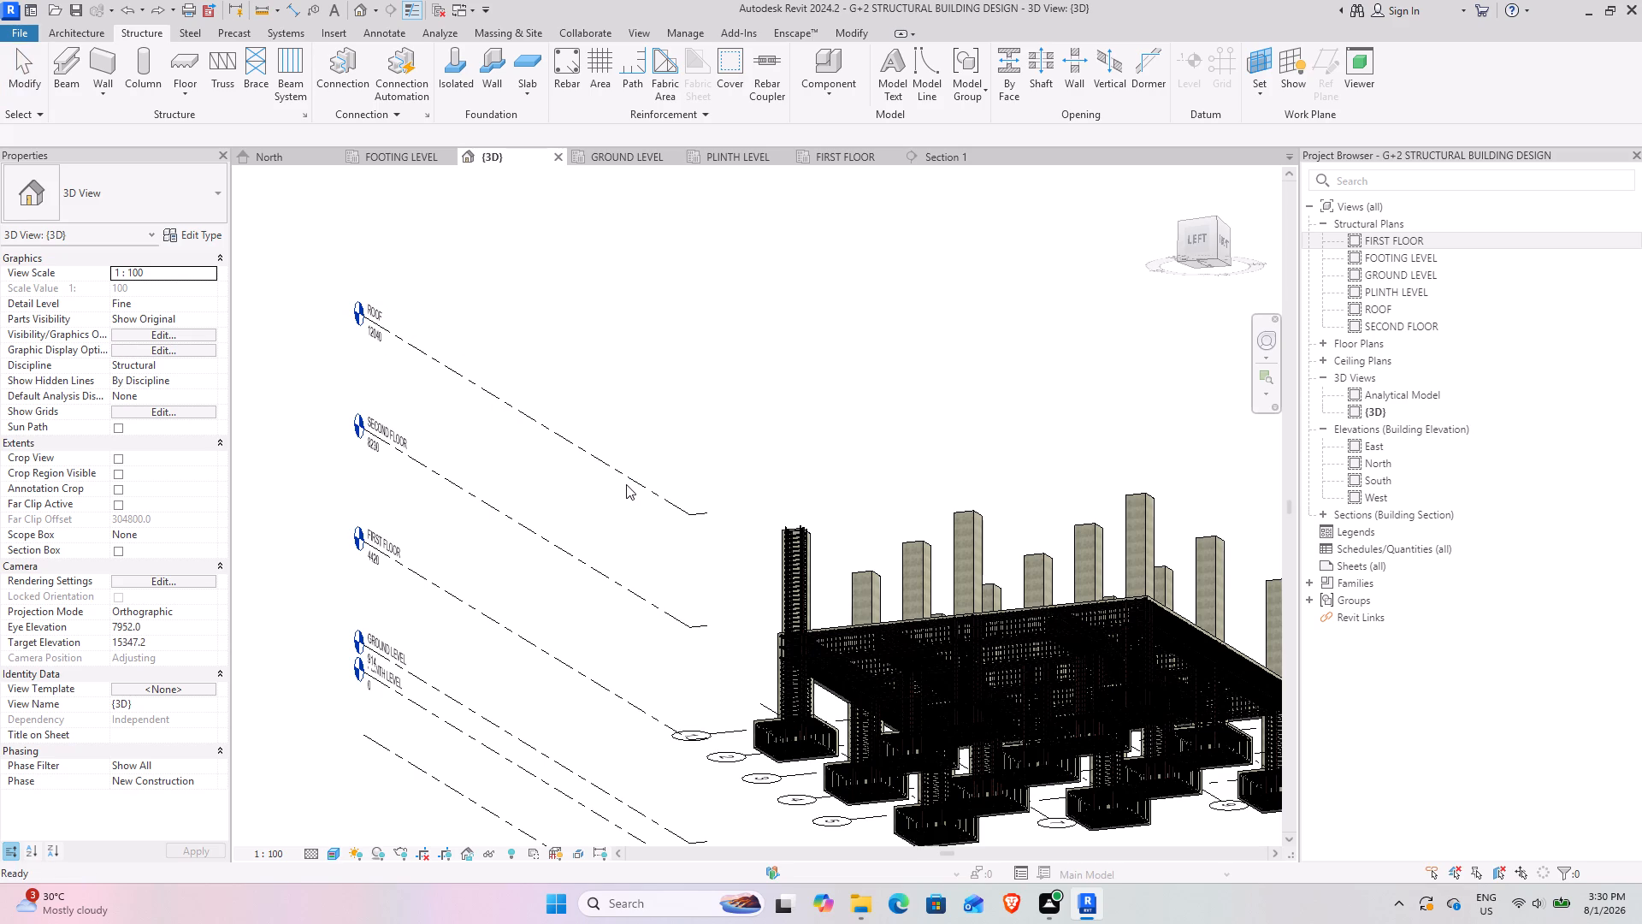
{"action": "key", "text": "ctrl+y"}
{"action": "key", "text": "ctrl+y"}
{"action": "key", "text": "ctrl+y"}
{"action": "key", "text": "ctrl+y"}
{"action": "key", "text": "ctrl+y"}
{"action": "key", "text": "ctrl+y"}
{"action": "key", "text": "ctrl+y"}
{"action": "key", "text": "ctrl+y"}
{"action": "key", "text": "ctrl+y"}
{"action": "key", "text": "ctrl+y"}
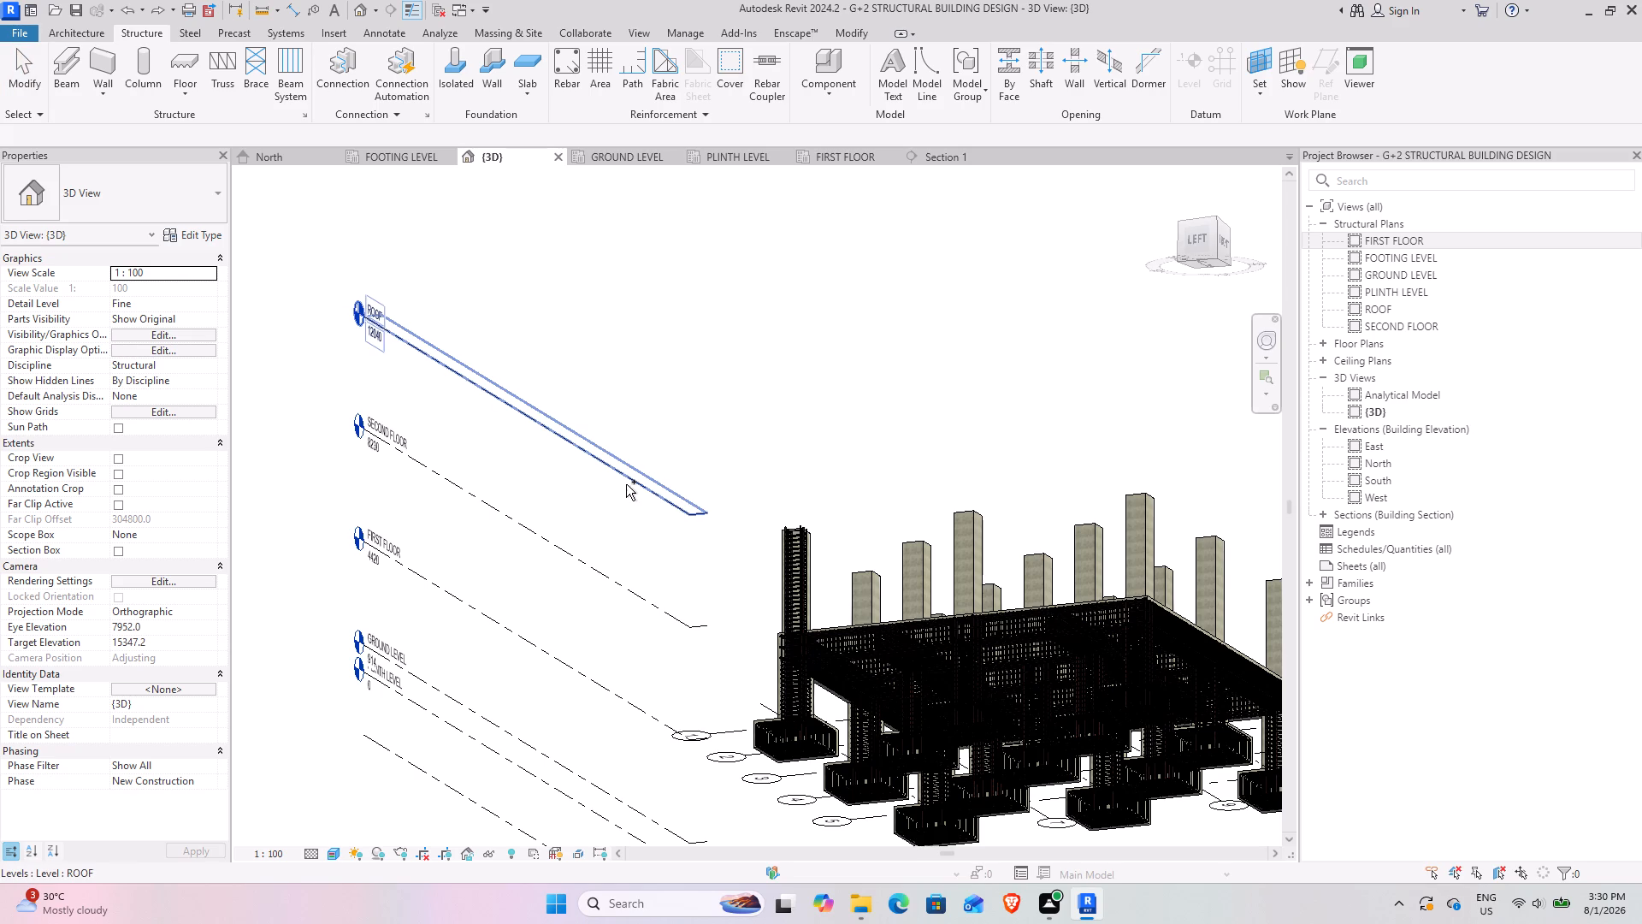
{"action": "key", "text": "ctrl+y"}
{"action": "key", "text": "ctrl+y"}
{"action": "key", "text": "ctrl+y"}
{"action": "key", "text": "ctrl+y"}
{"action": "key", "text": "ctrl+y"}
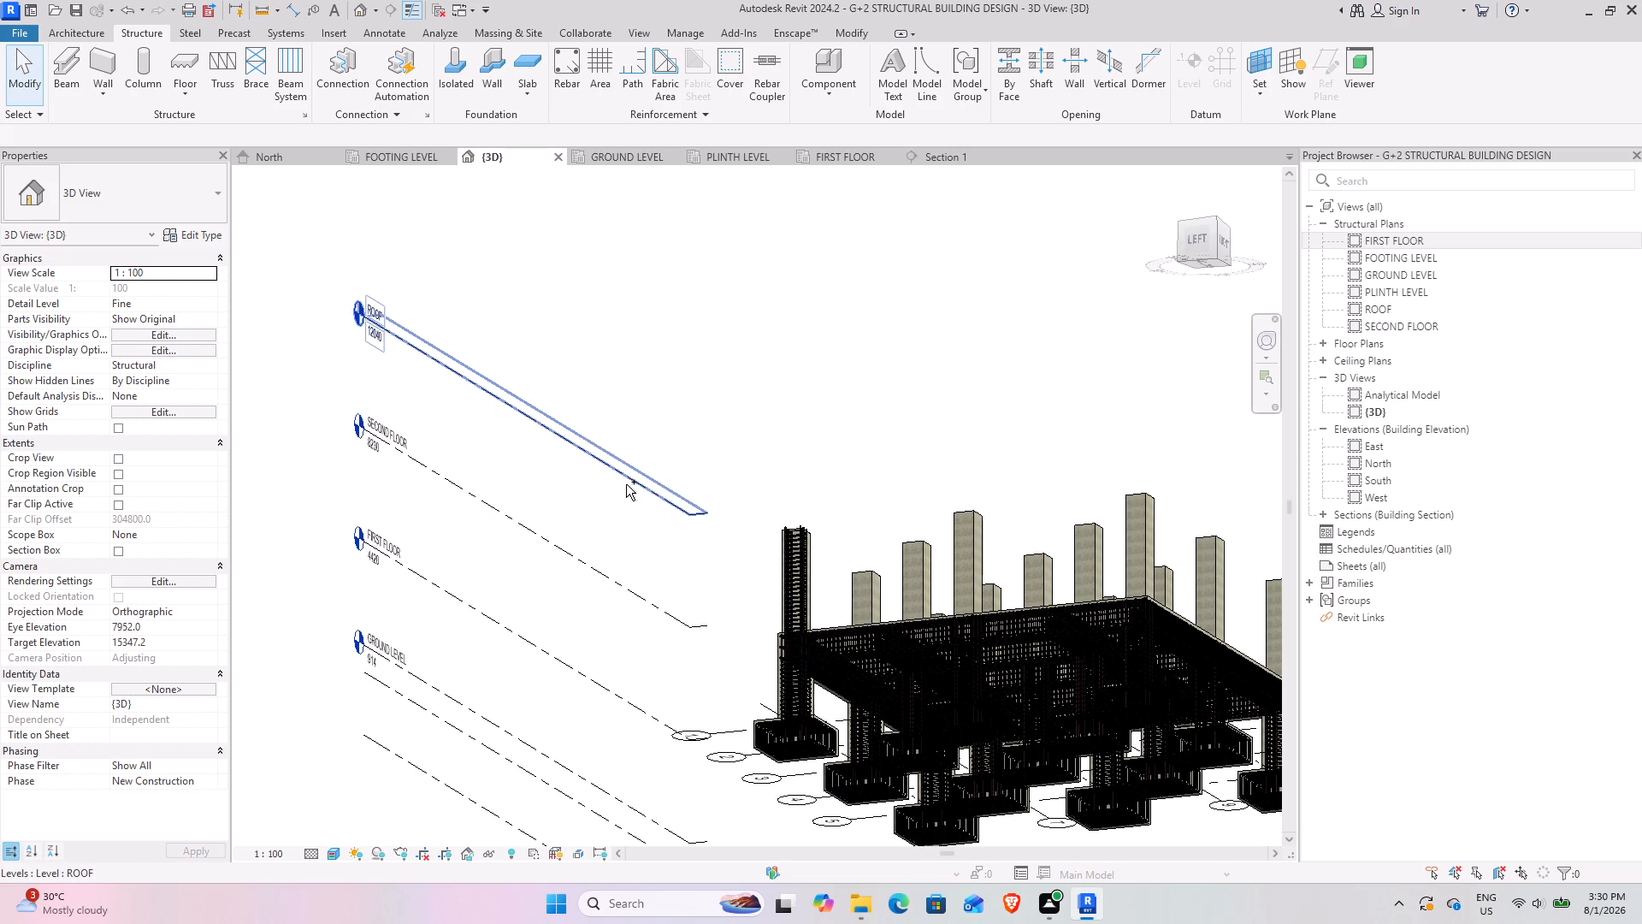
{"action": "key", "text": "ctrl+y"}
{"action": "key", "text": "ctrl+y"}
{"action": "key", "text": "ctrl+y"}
Examine the whole frame's column and footing reinforcement from the side in the 3D view.
{"action": "scroll", "coordinate": [570, 495], "scroll_direction": "down", "scroll_amount": 1}
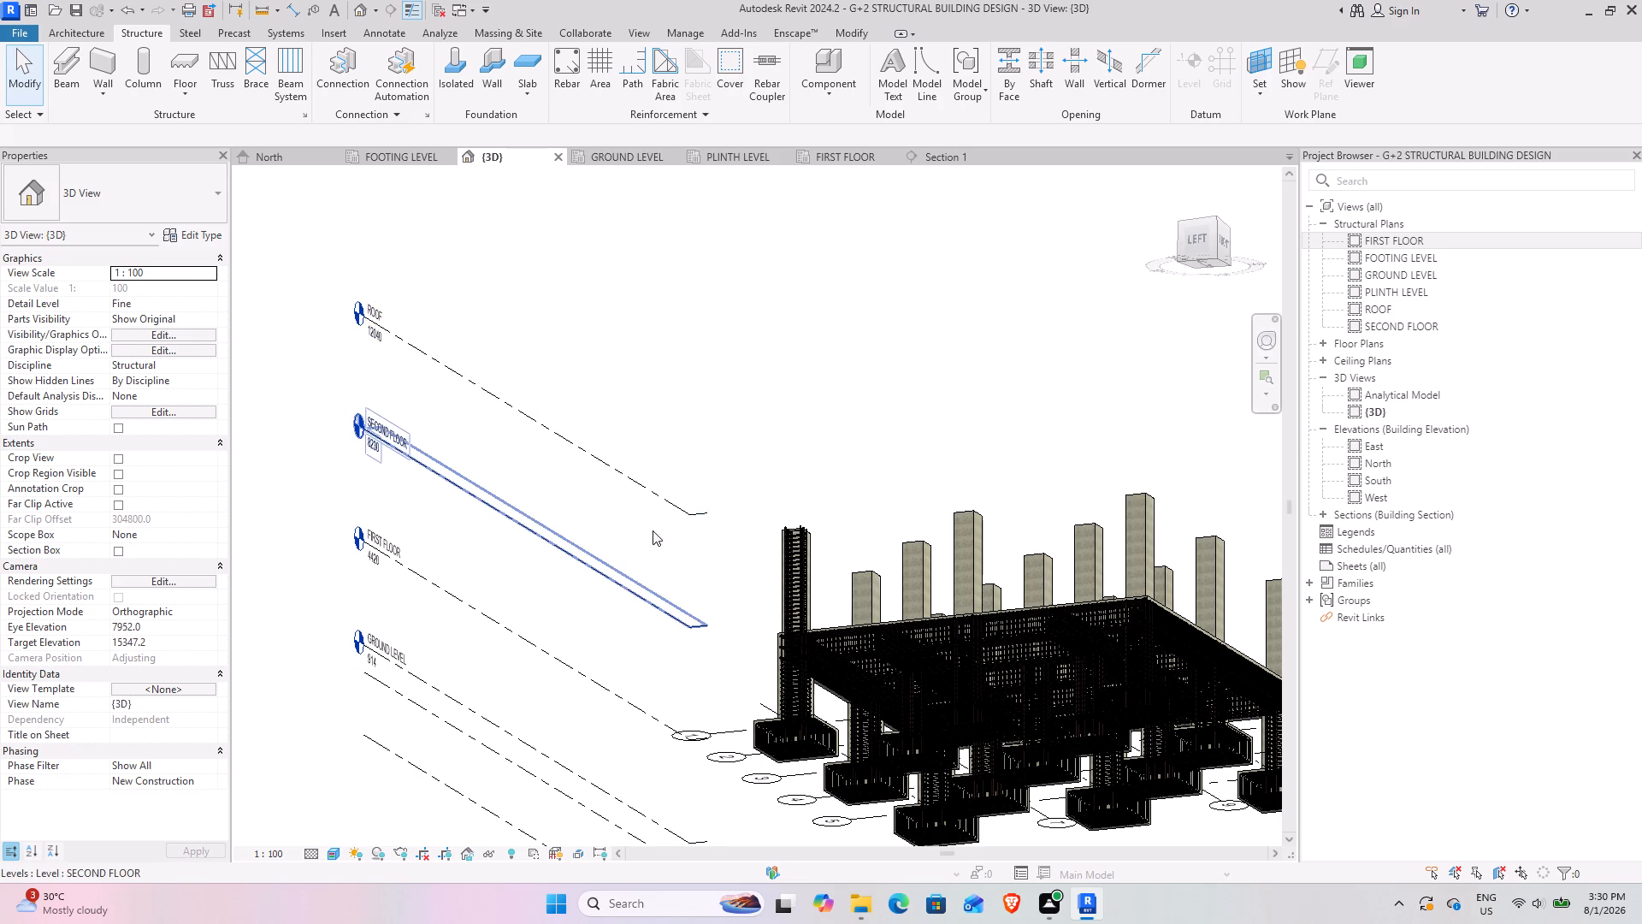
{"action": "middle_click_drag", "start_coordinate": [802, 561], "coordinate": [957, 680], "text": "shift"}
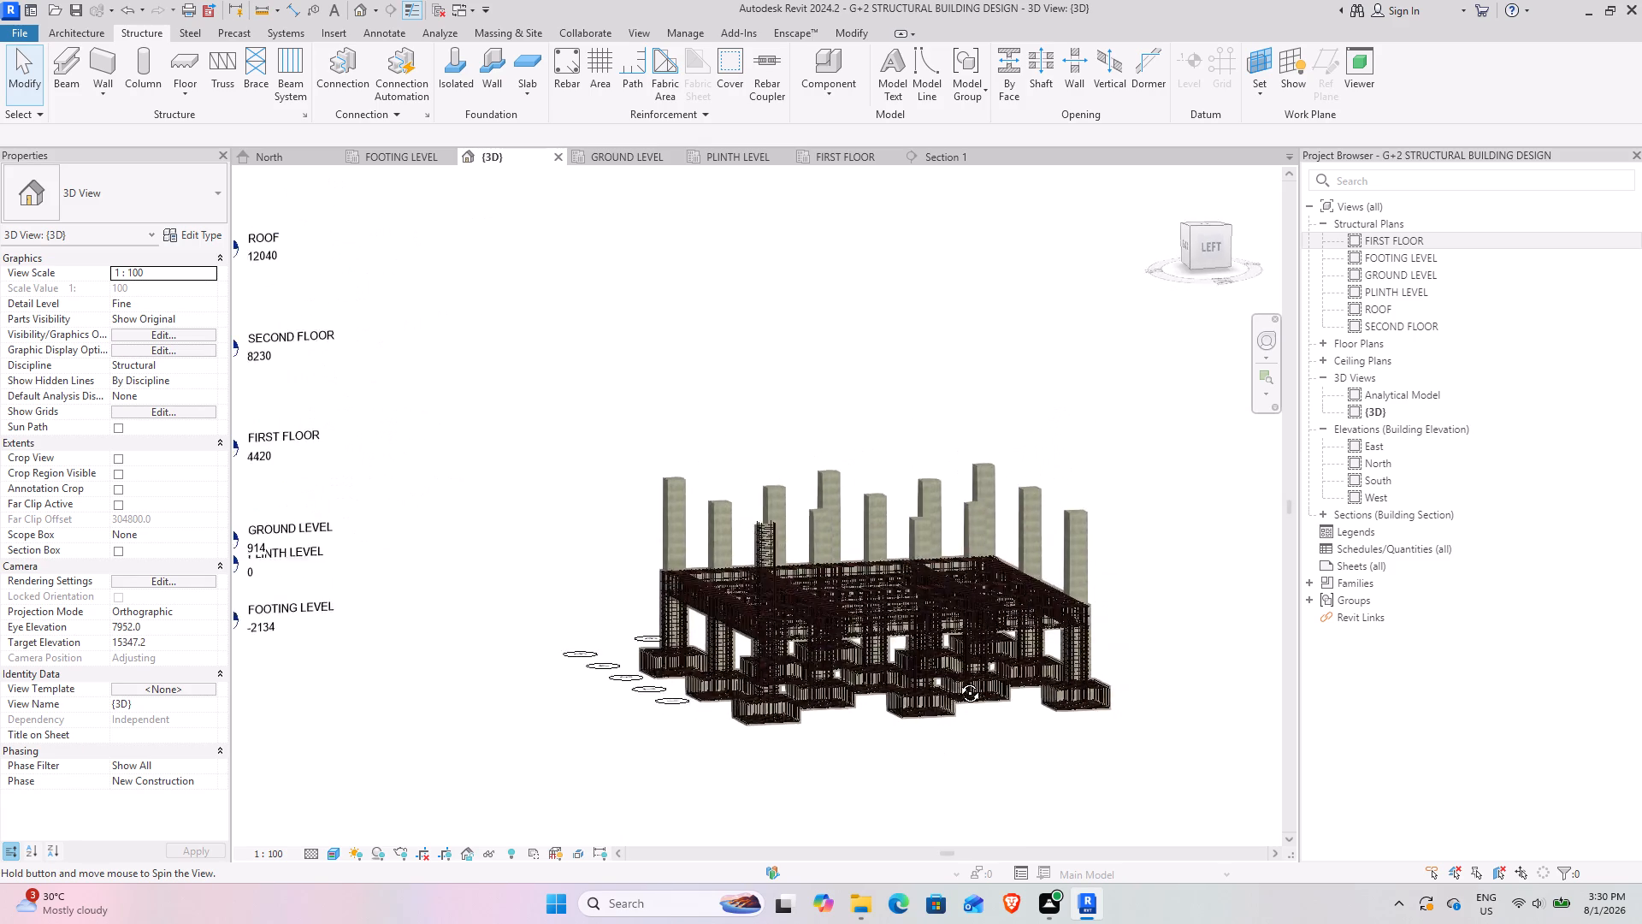
{"action": "middle_click_drag", "start_coordinate": [957, 680], "coordinate": [960, 665], "text": "shift"}
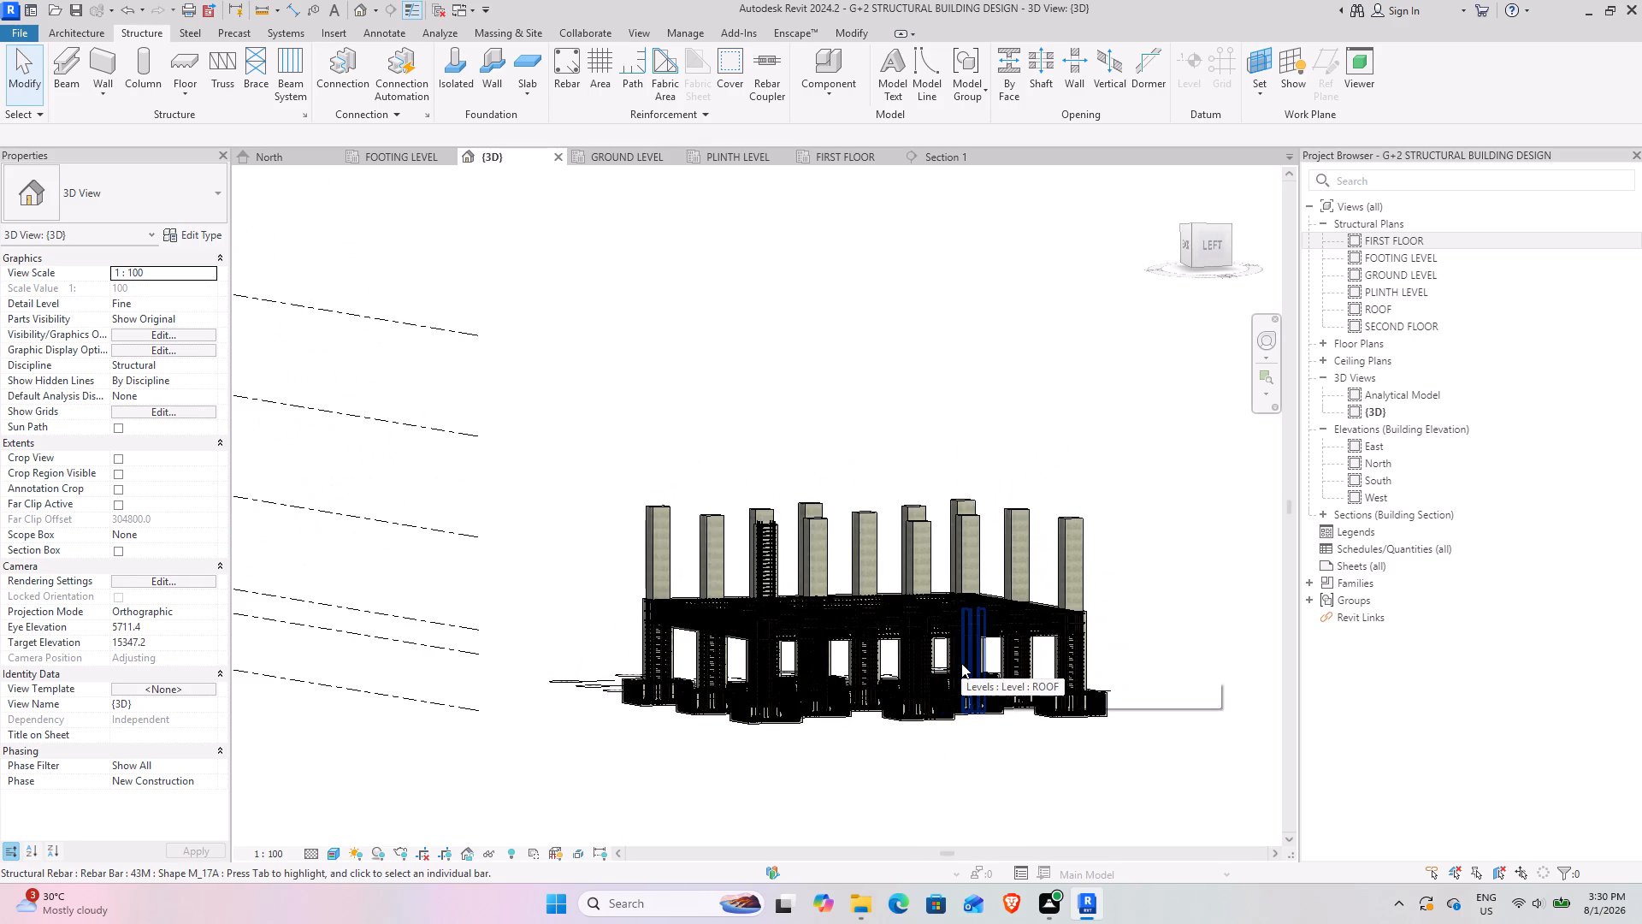
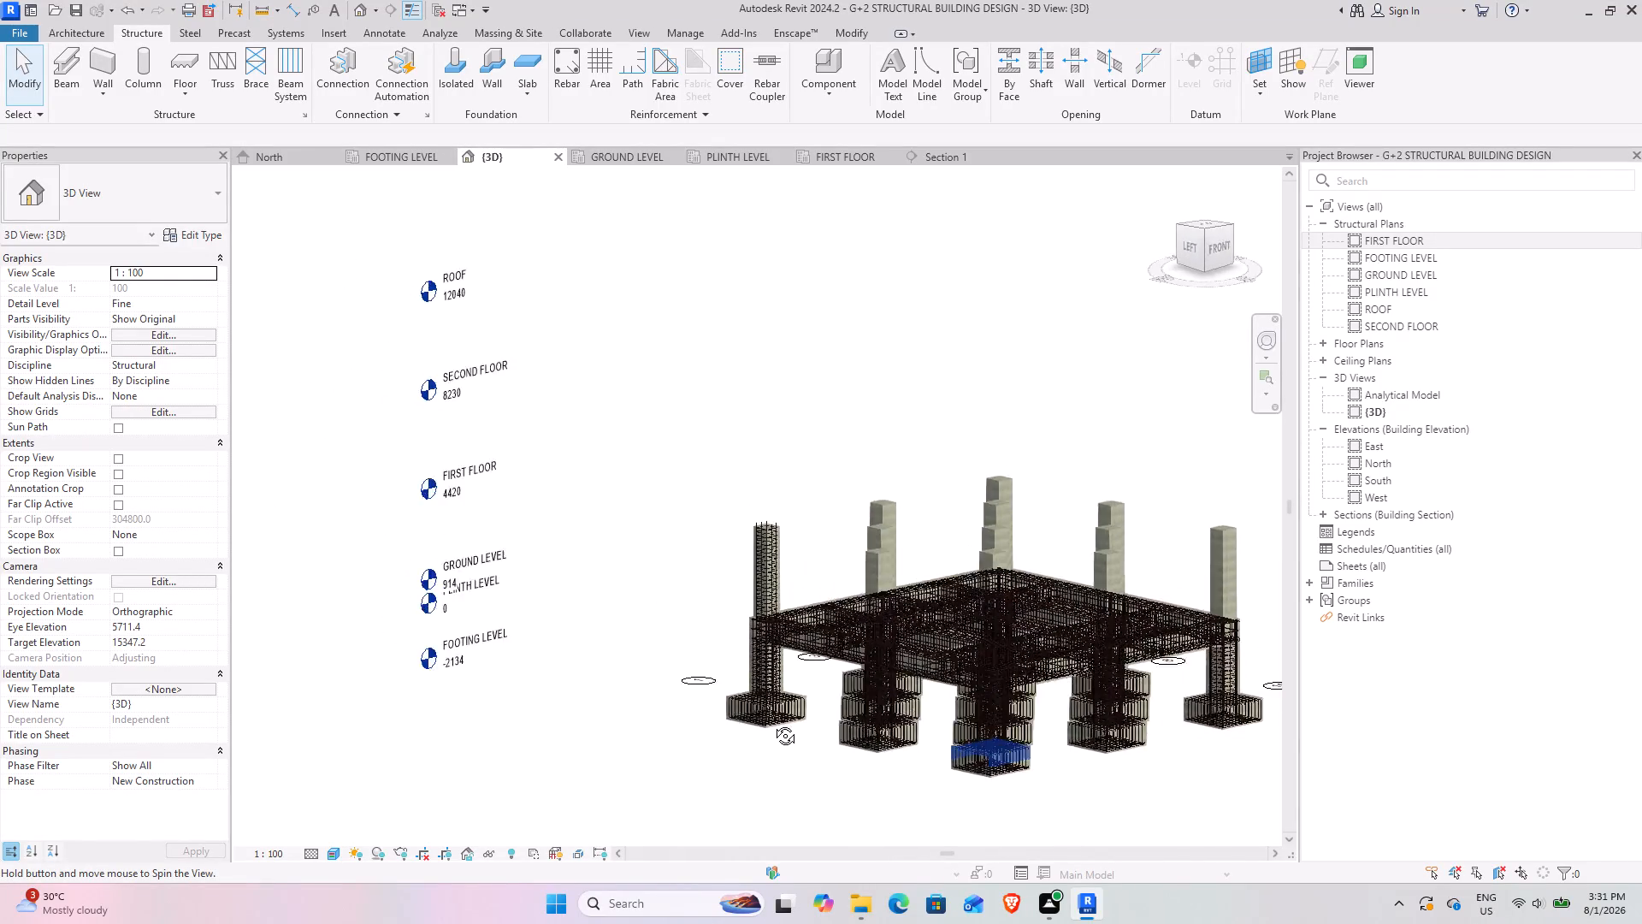
Examine the corner column's ties and vertical bars from several sides in the 3D view.
{"action": "scroll", "coordinate": [739, 522], "scroll_direction": "up", "scroll_amount": 11}
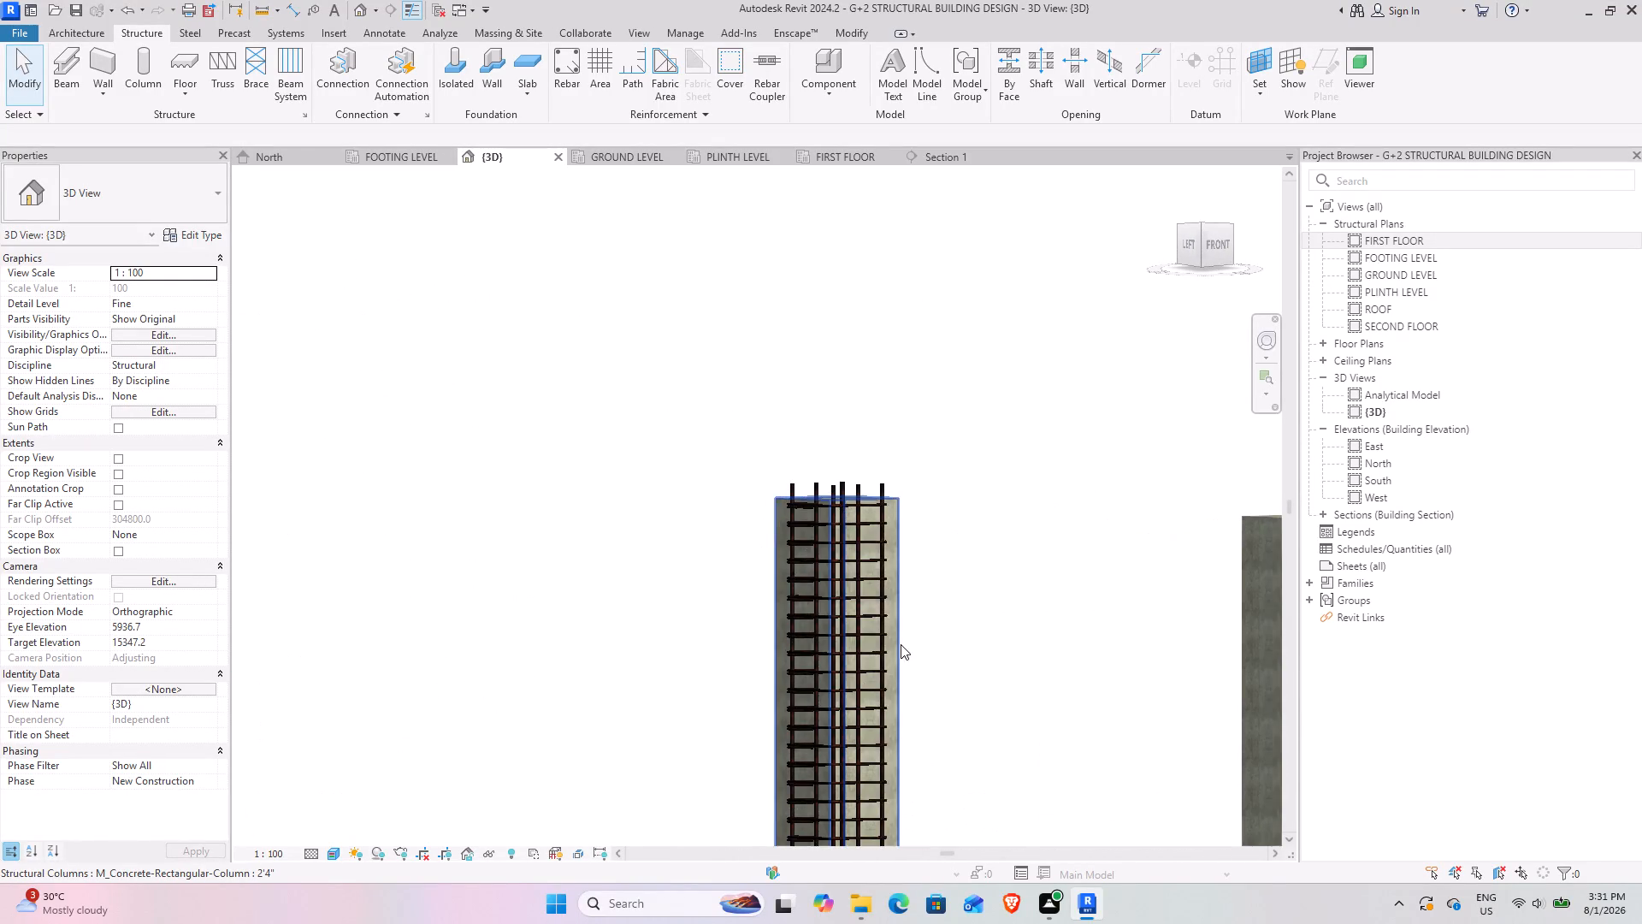
{"action": "middle_click_drag", "start_coordinate": [878, 639], "coordinate": [977, 497], "text": "shift"}
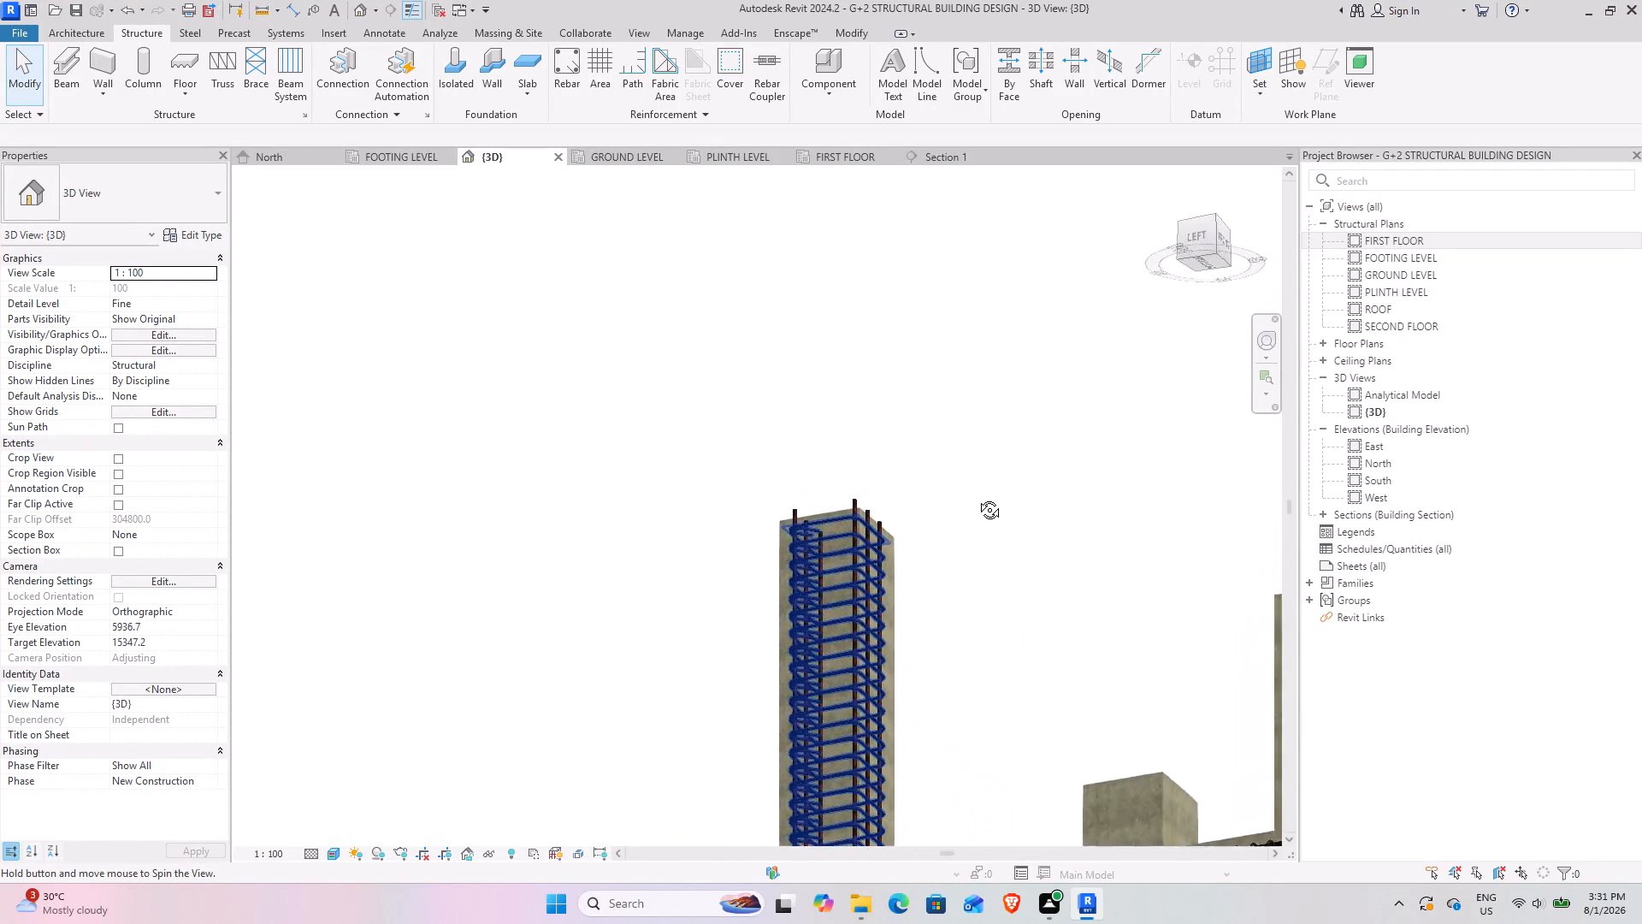
{"action": "middle_click_drag", "start_coordinate": [977, 497], "coordinate": [1025, 678], "text": "shift"}
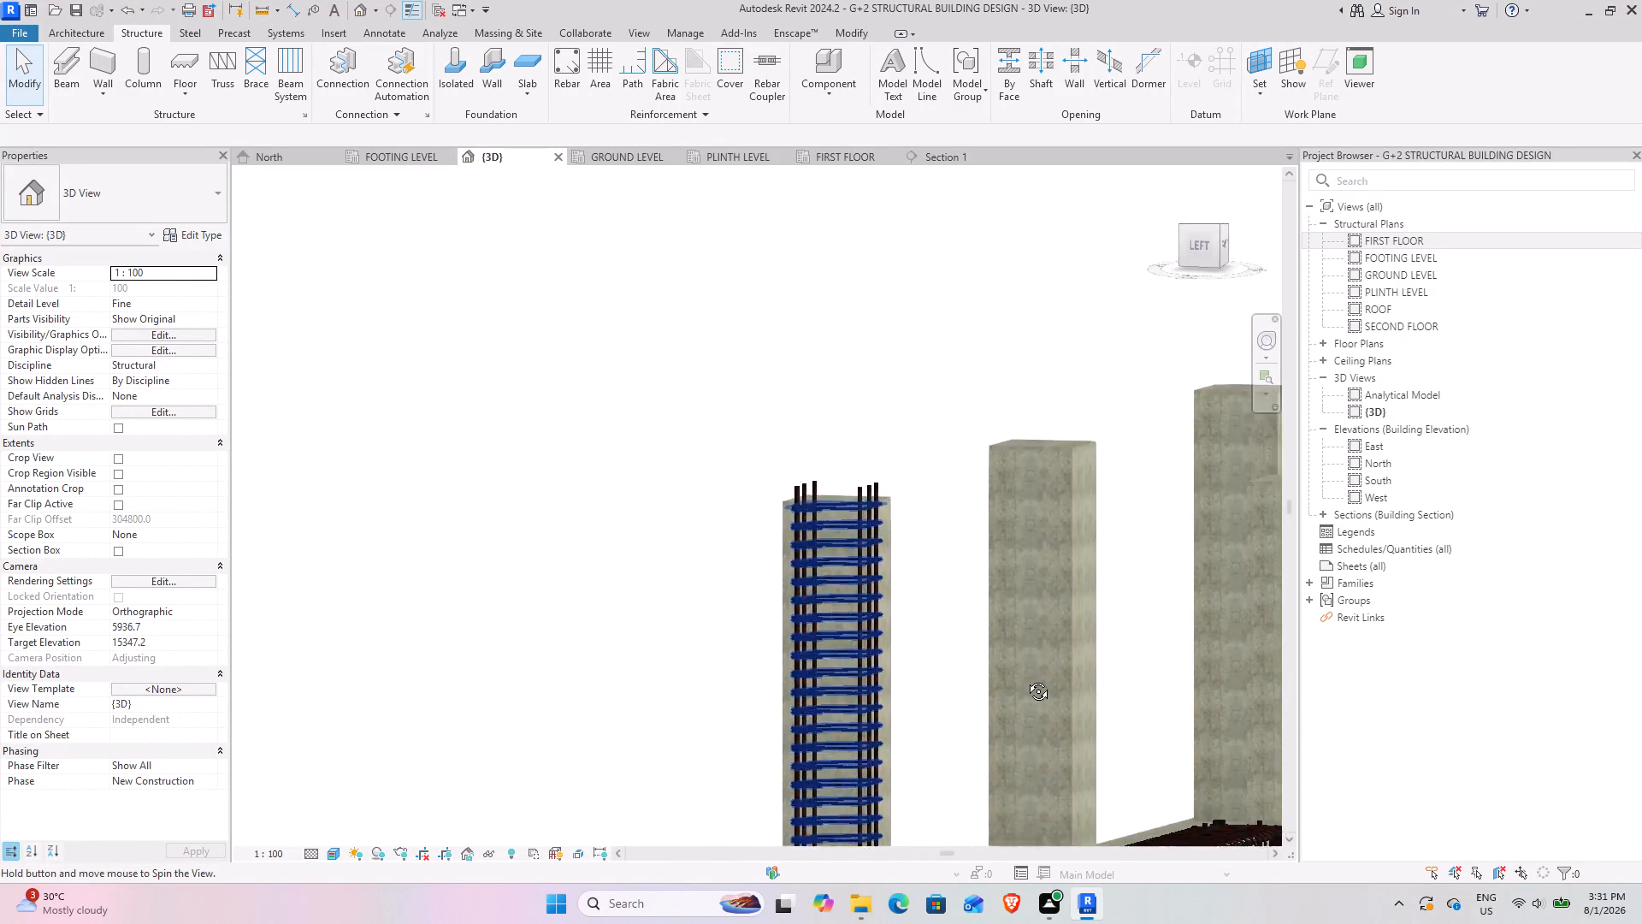
{"action": "middle_click_drag", "start_coordinate": [1025, 678], "coordinate": [941, 626], "text": "shift"}
{"action": "scroll", "coordinate": [850, 671], "scroll_direction": "down", "scroll_amount": 4}
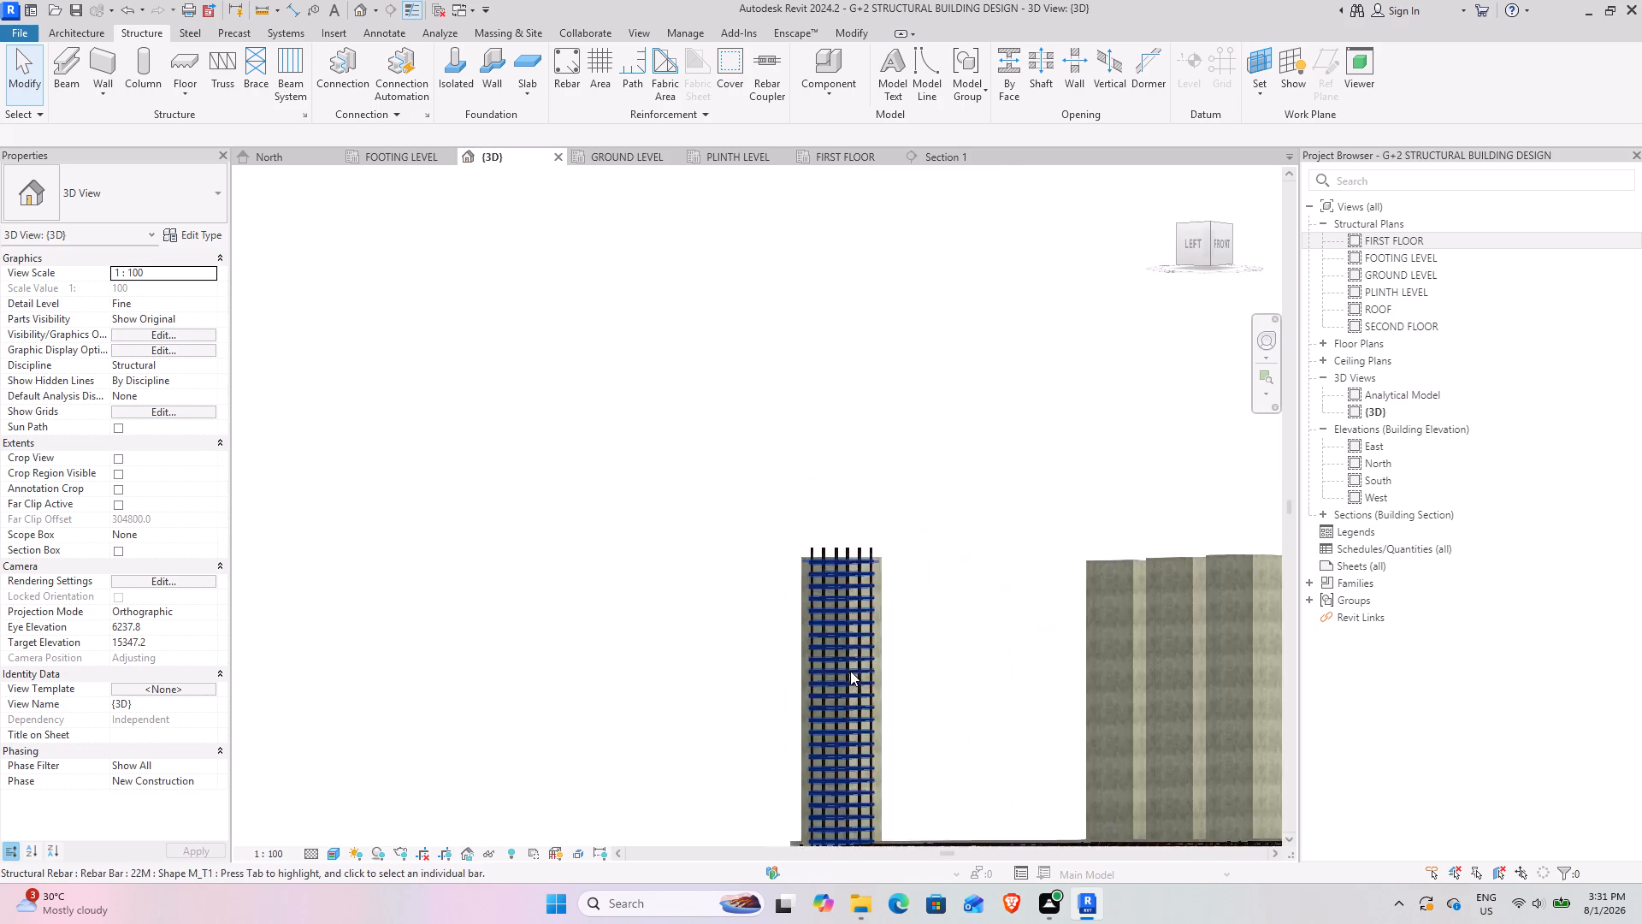
{"action": "middle_click_drag", "start_coordinate": [850, 671], "coordinate": [1170, 560]}
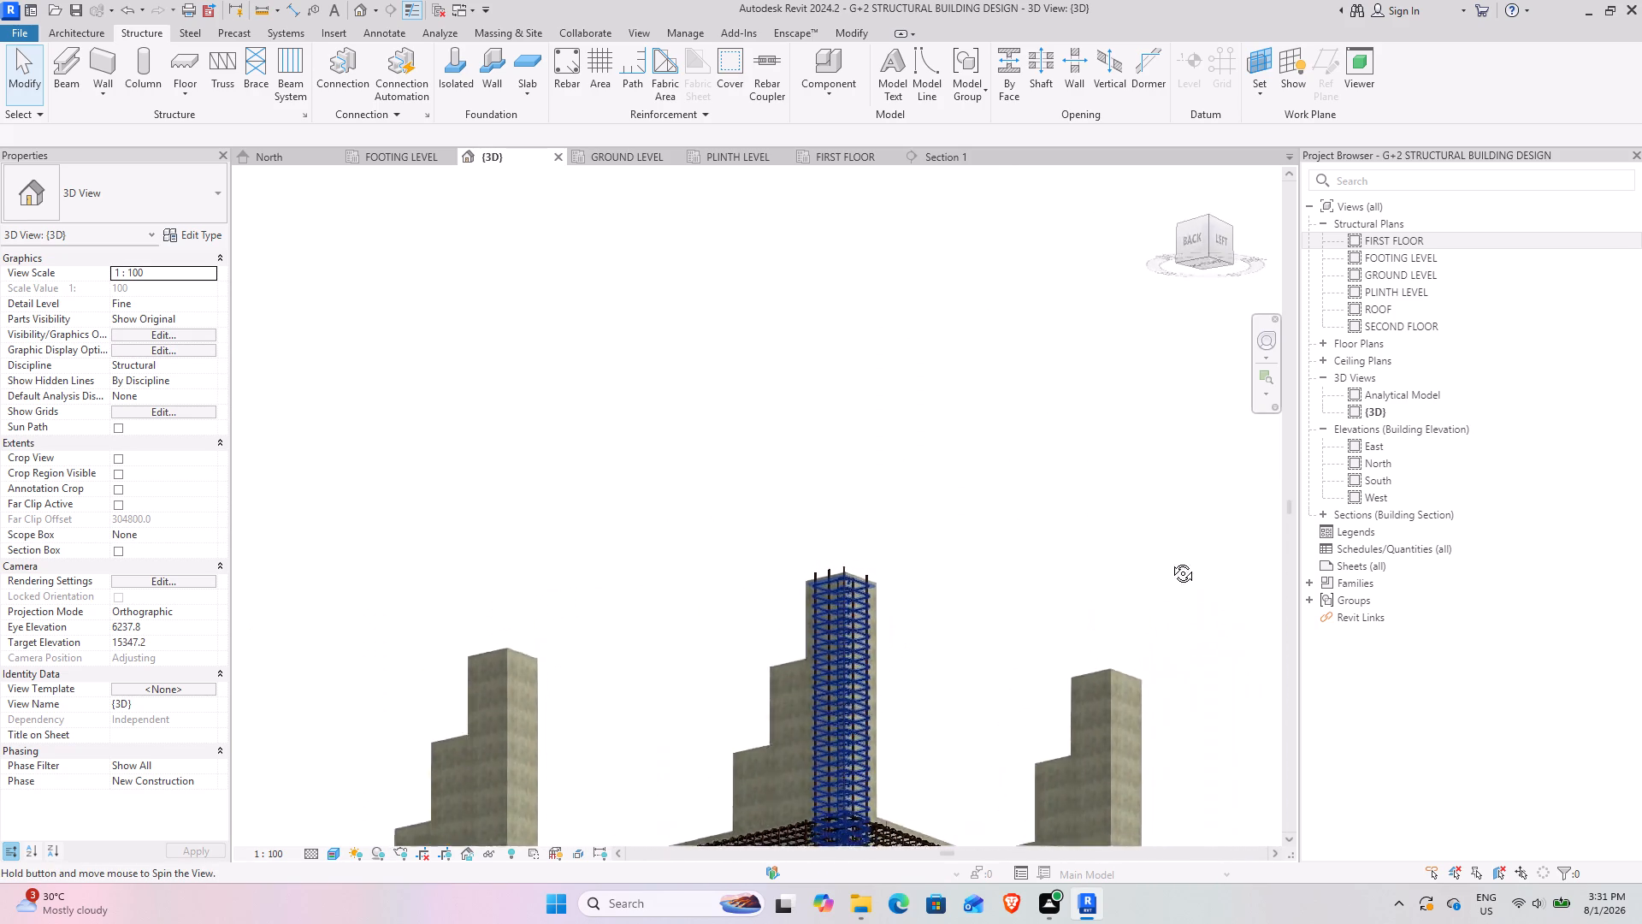
{"action": "middle_click_drag", "start_coordinate": [1170, 560], "coordinate": [906, 656]}
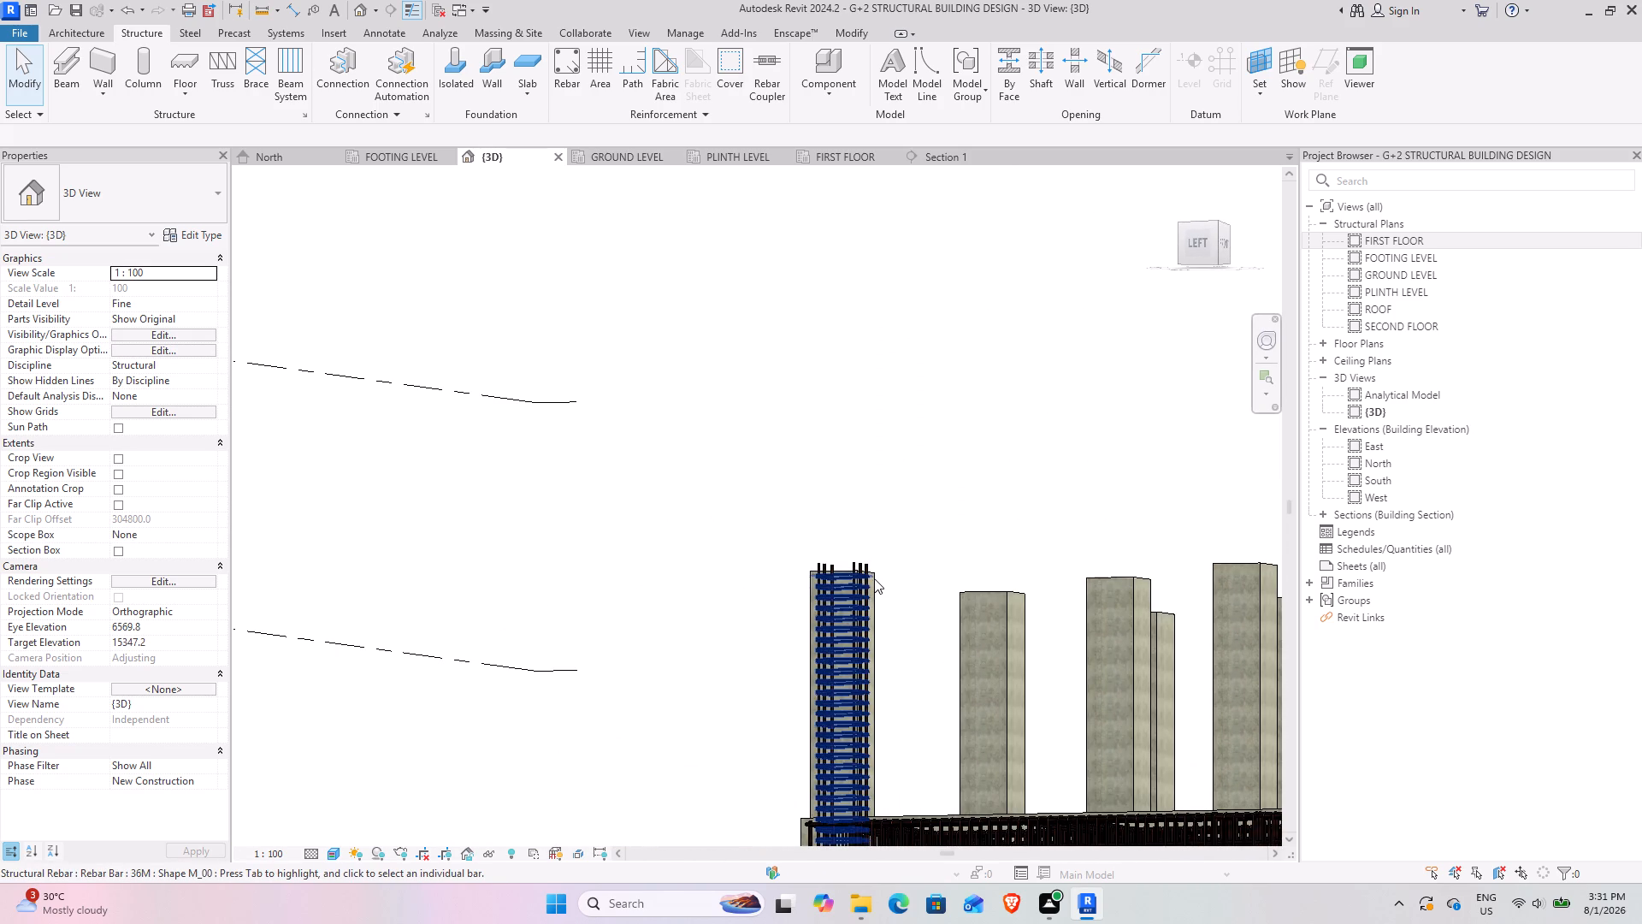
{"action": "left_click", "coordinate": [874, 581]}
{"action": "left_click", "coordinate": [923, 548]}
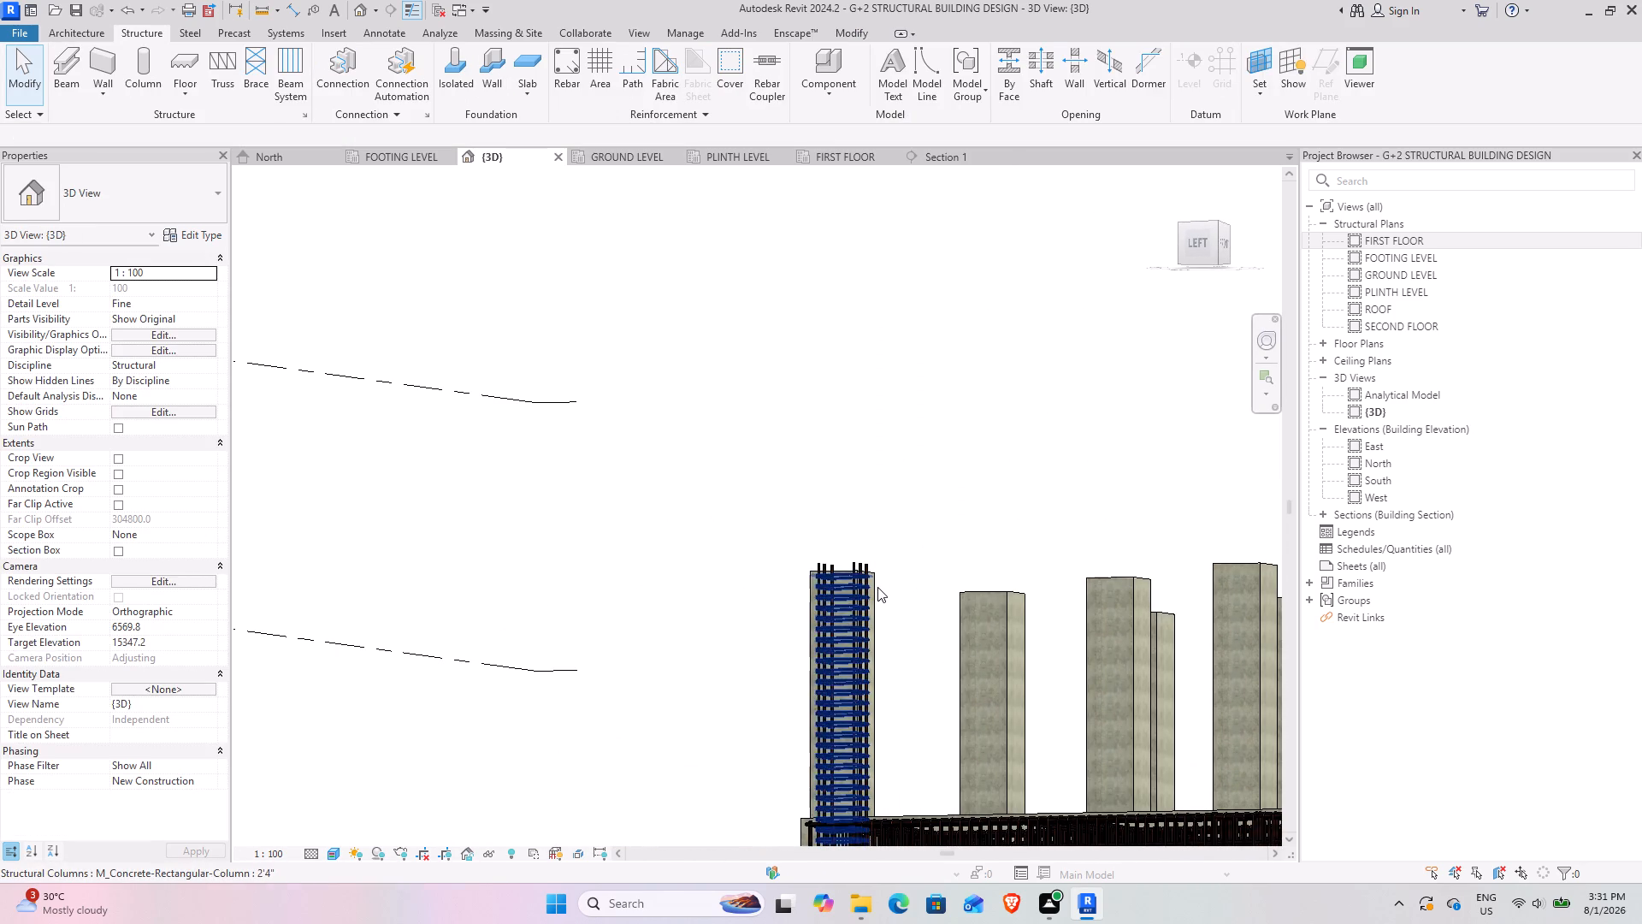
Propagate the corner column's tie reinforcement, aligned by host, choosing the five nearest bare columns as the first destination hosts.
{"action": "scroll", "coordinate": [877, 587], "scroll_direction": "up", "scroll_amount": 7}
{"action": "left_click", "coordinate": [874, 587]}
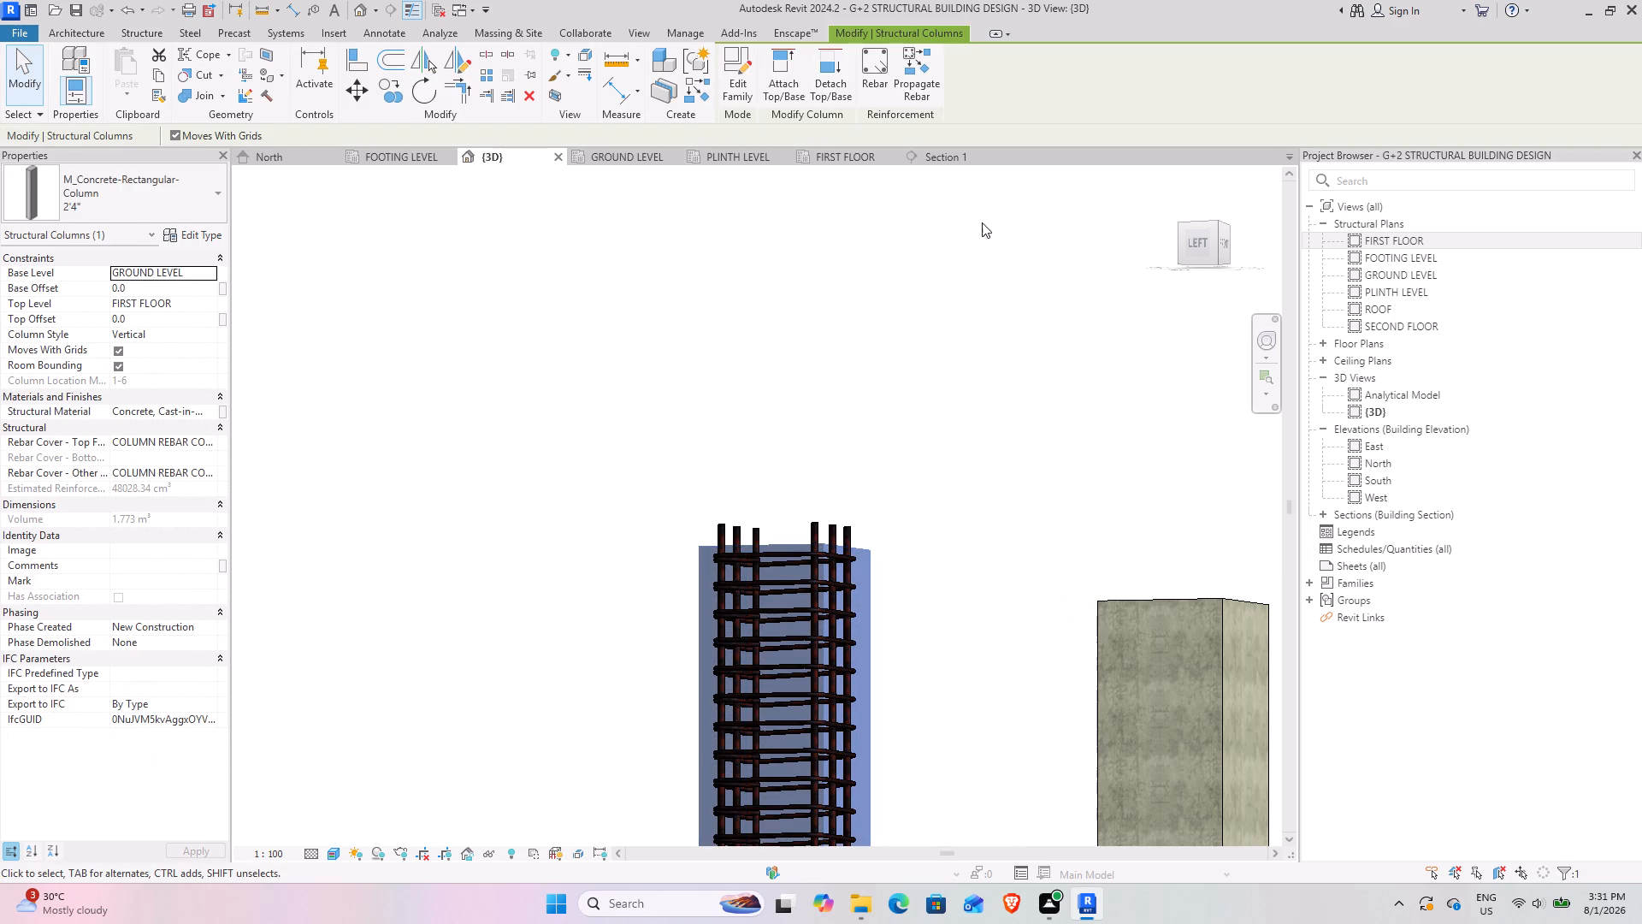
{"action": "left_click", "coordinate": [926, 77]}
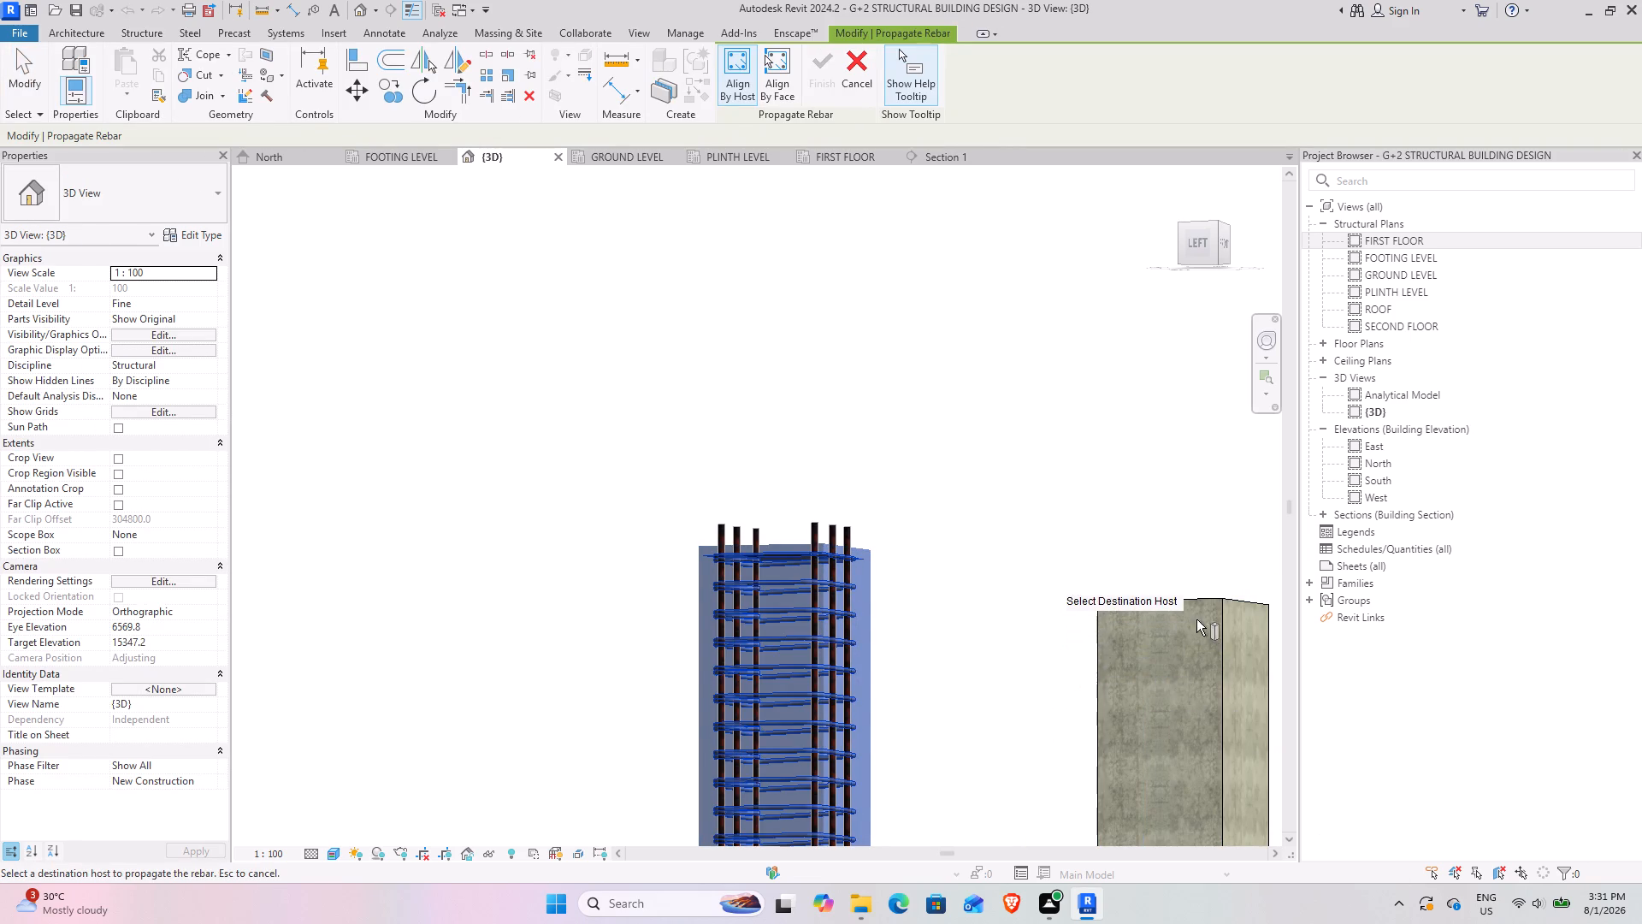
{"action": "left_click", "coordinate": [1194, 599]}
{"action": "scroll", "coordinate": [1187, 684], "scroll_direction": "down", "scroll_amount": 4}
{"action": "middle_click_drag", "start_coordinate": [1149, 669], "coordinate": [589, 519]}
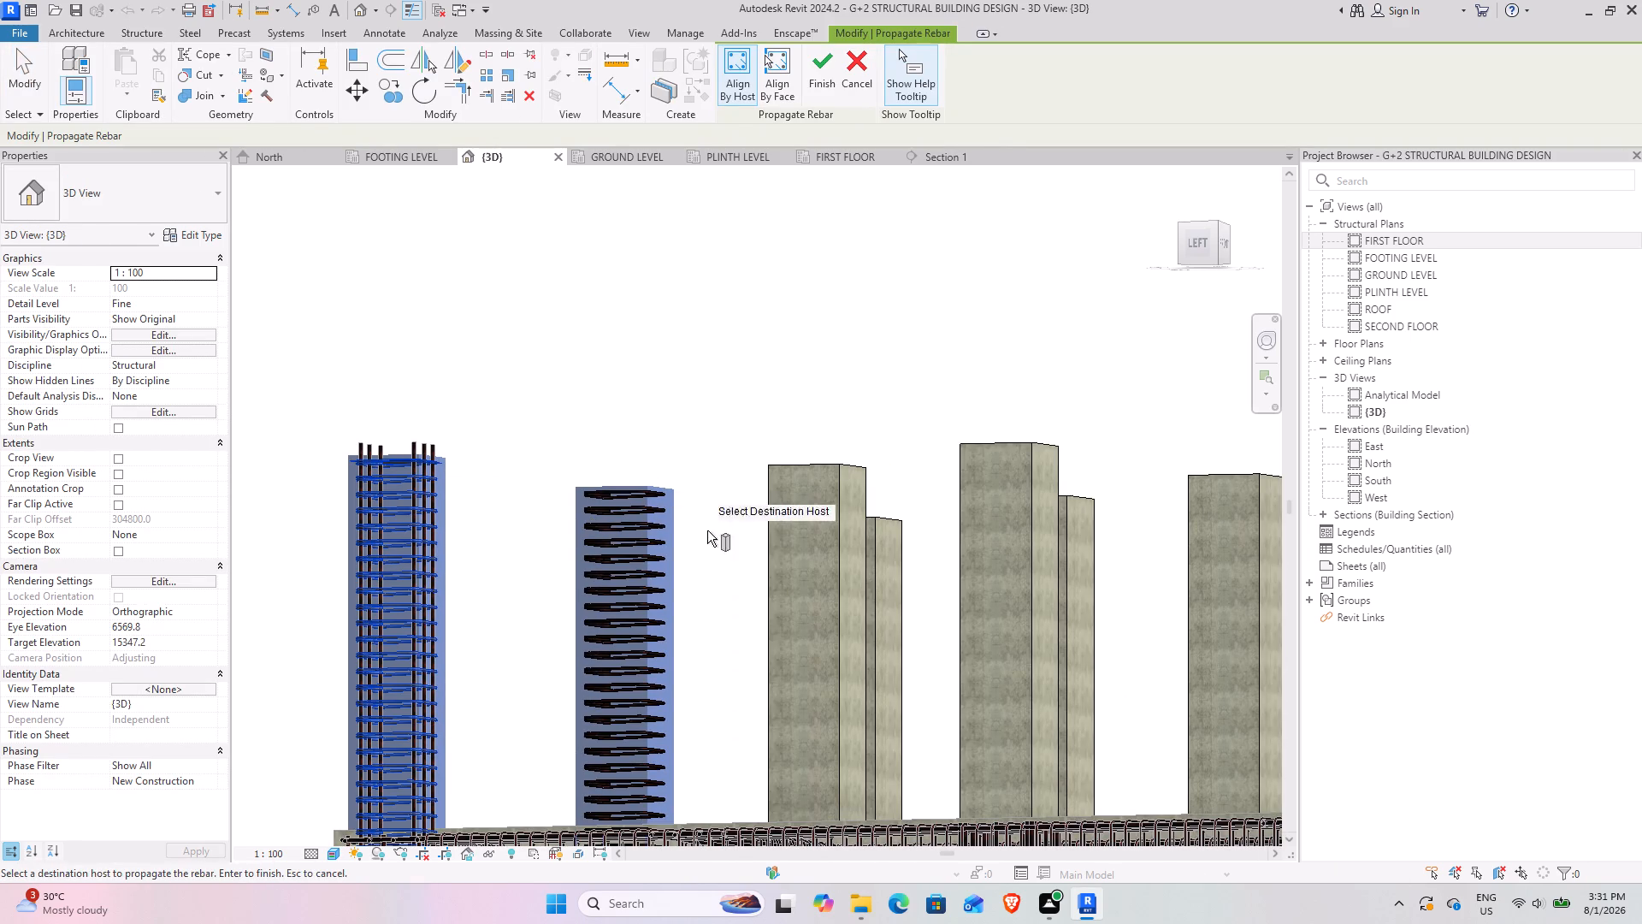
{"action": "left_click", "coordinate": [767, 516]}
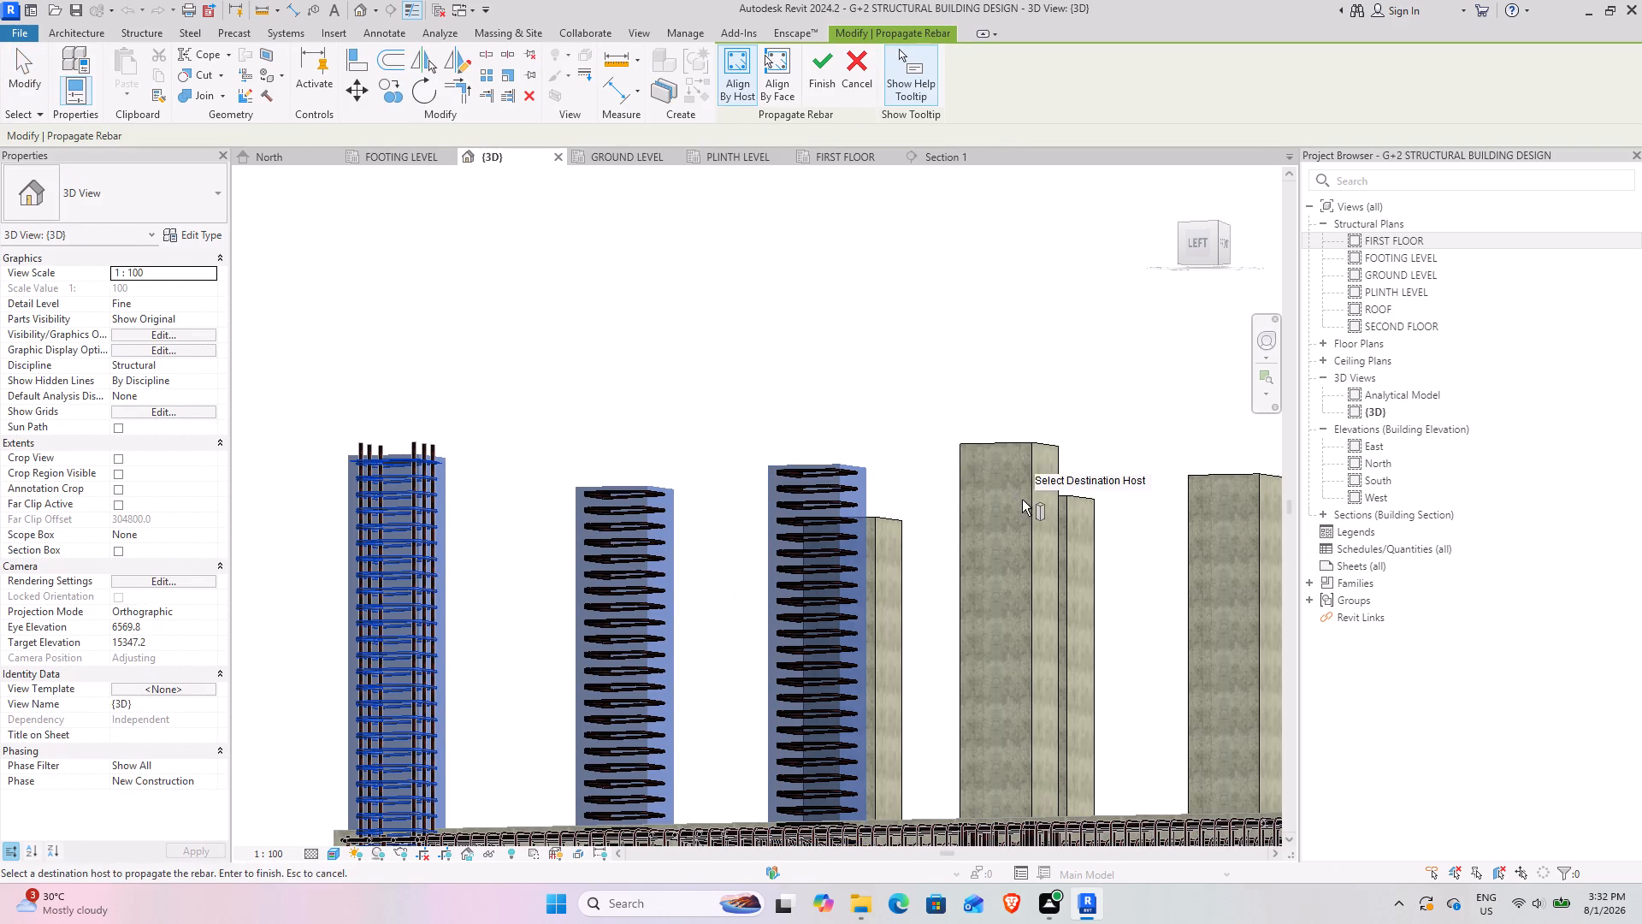
{"action": "left_click", "coordinate": [1041, 486]}
{"action": "left_click", "coordinate": [1037, 486]}
{"action": "left_click", "coordinate": [1078, 501]}
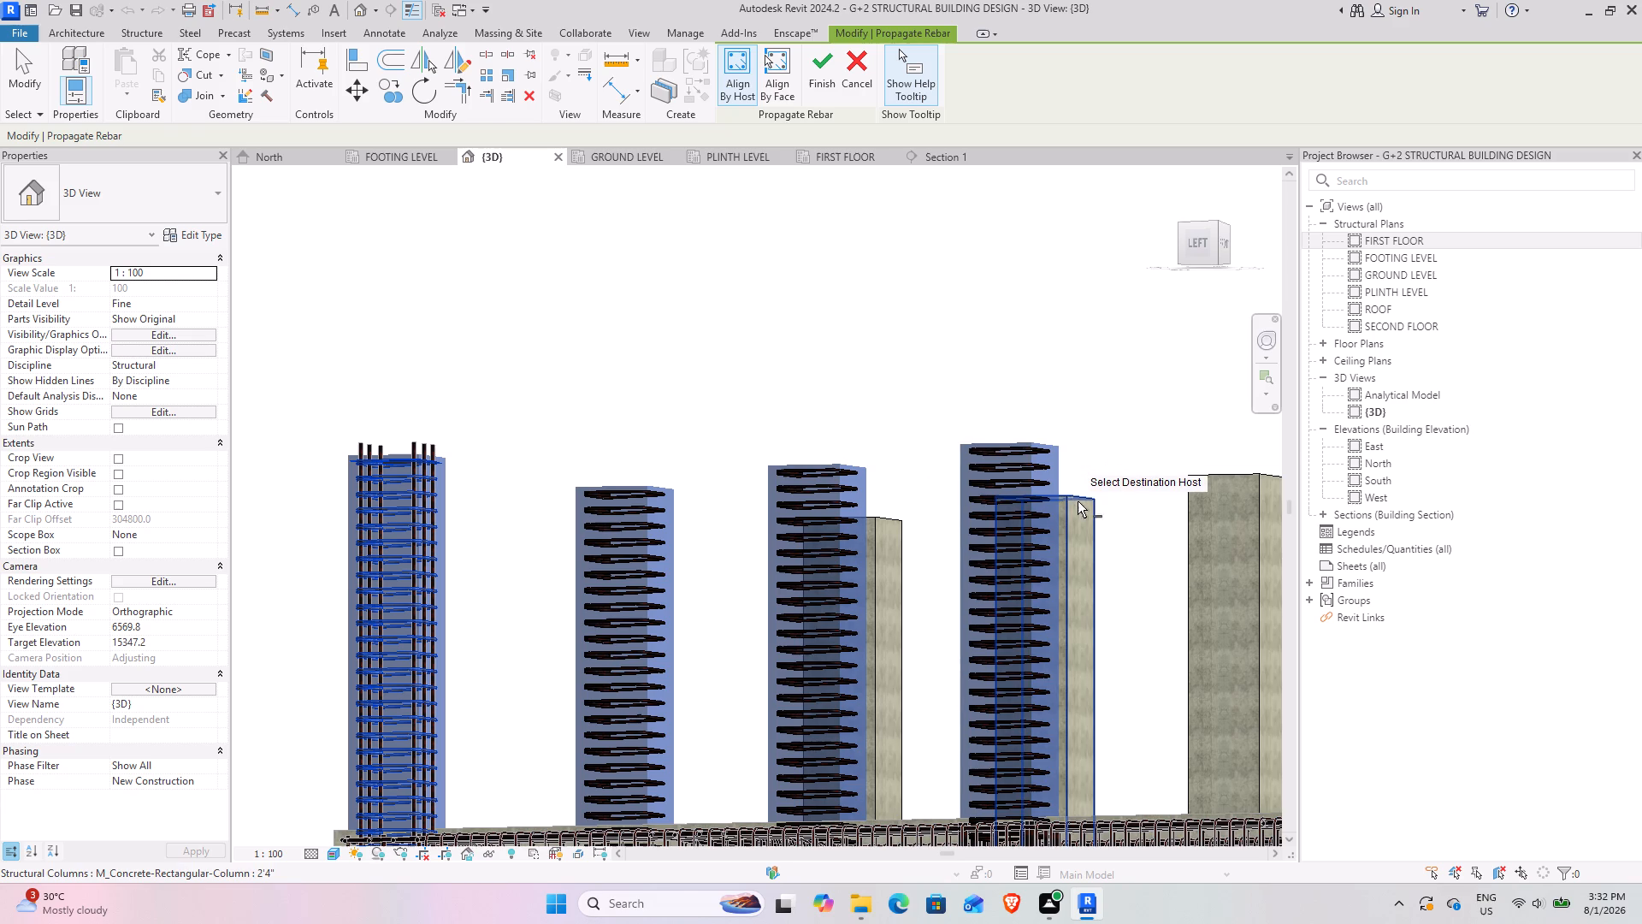
{"action": "left_click", "coordinate": [903, 522]}
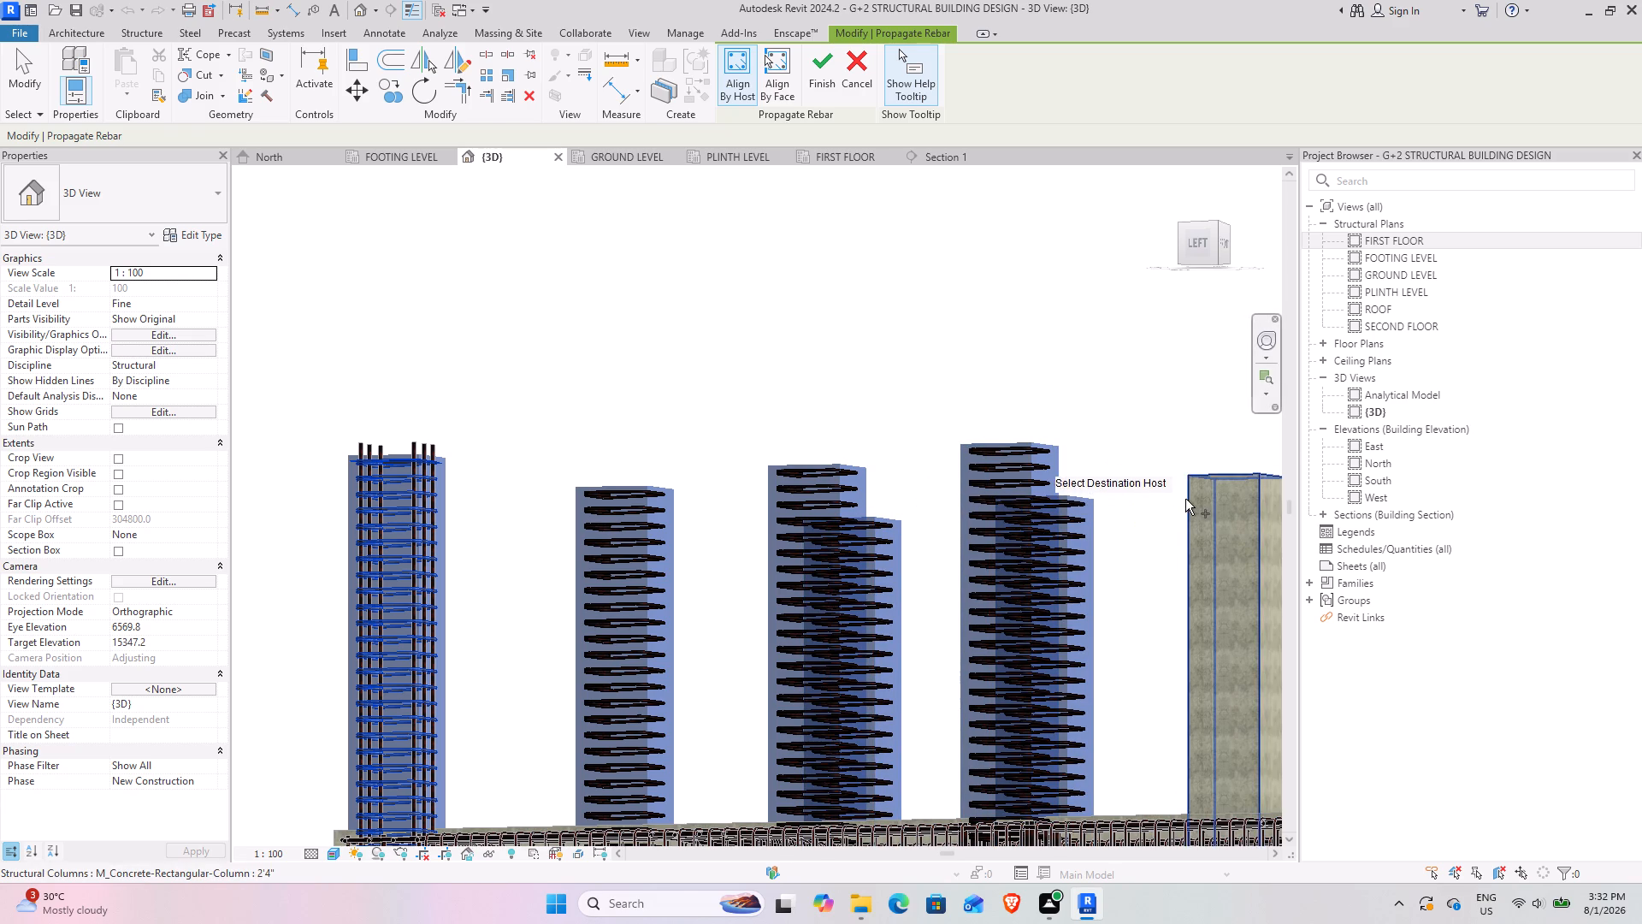
Add the seven remaining bare columns as destination hosts, finish the tie propagation, and check the whole frame in 3D.
{"action": "left_click", "coordinate": [1185, 495]}
{"action": "scroll", "coordinate": [1061, 588], "scroll_direction": "down", "scroll_amount": 3}
{"action": "middle_click_drag", "start_coordinate": [1068, 588], "coordinate": [559, 615]}
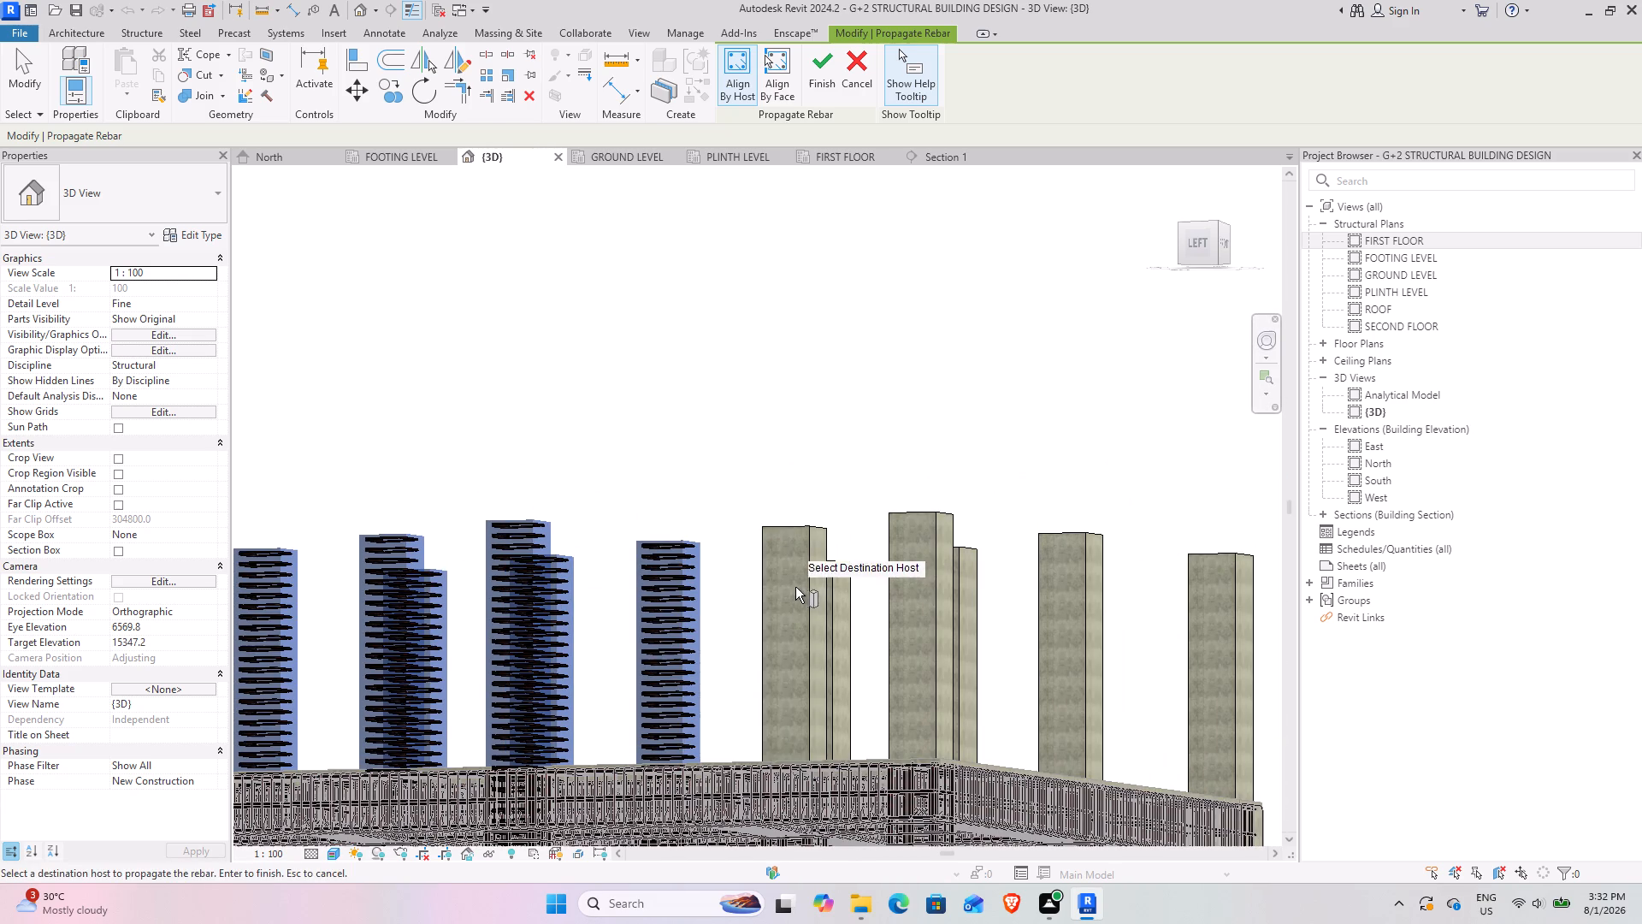
{"action": "left_click", "coordinate": [801, 576]}
{"action": "left_click", "coordinate": [847, 569]}
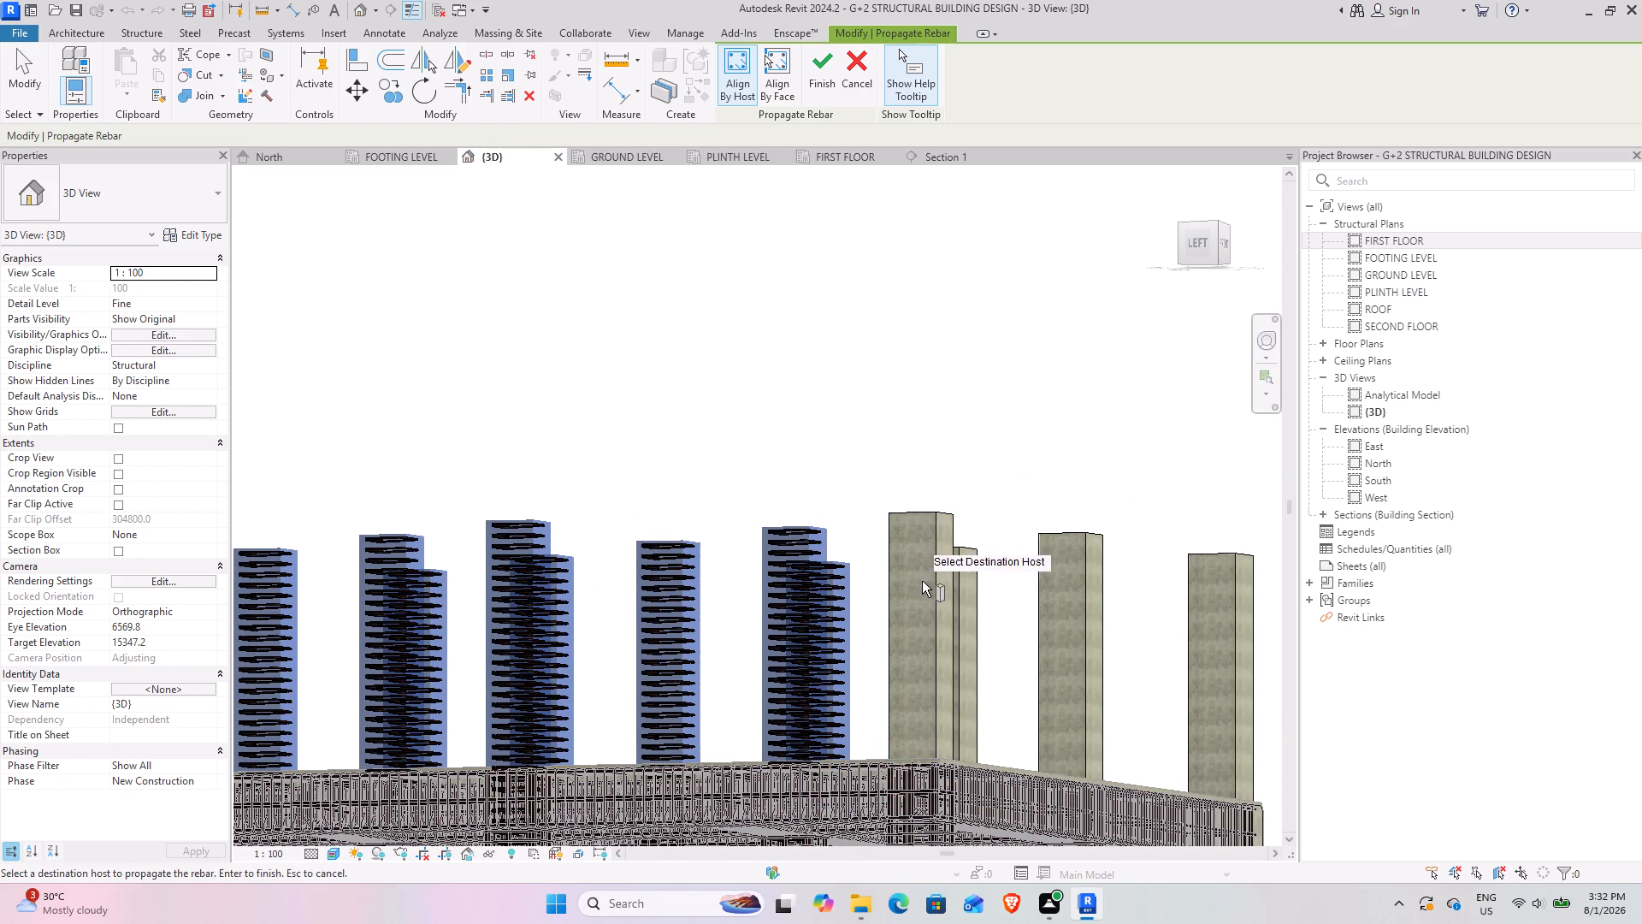
{"action": "left_click", "coordinate": [933, 583]}
{"action": "left_click", "coordinate": [969, 575]}
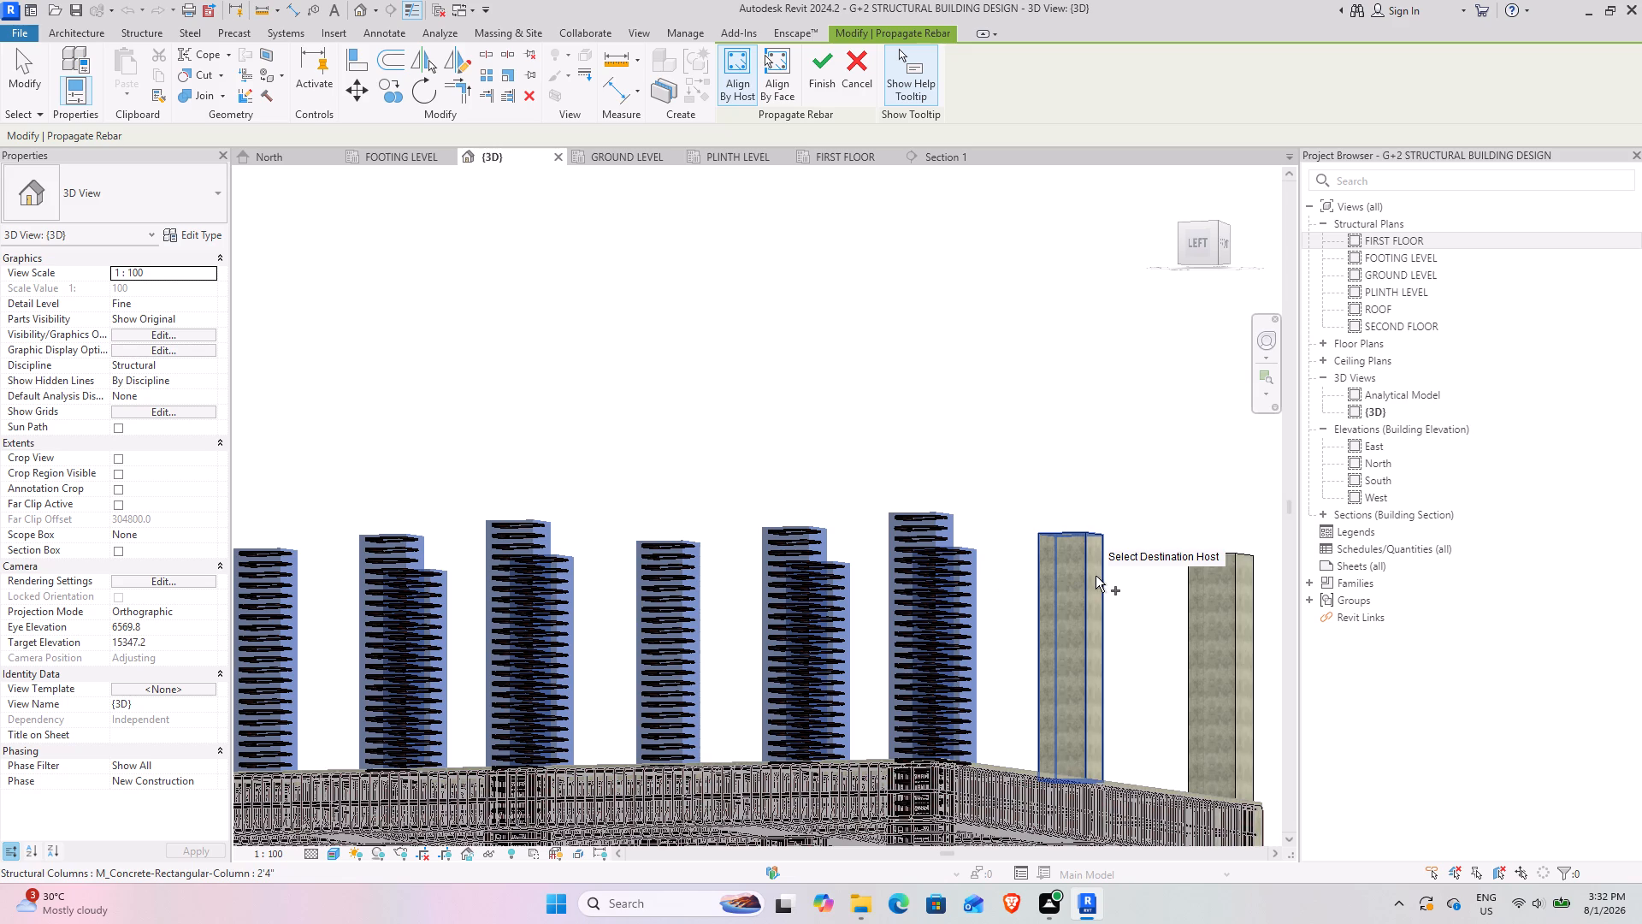
{"action": "left_click", "coordinate": [1096, 576]}
{"action": "left_click", "coordinate": [1233, 590]}
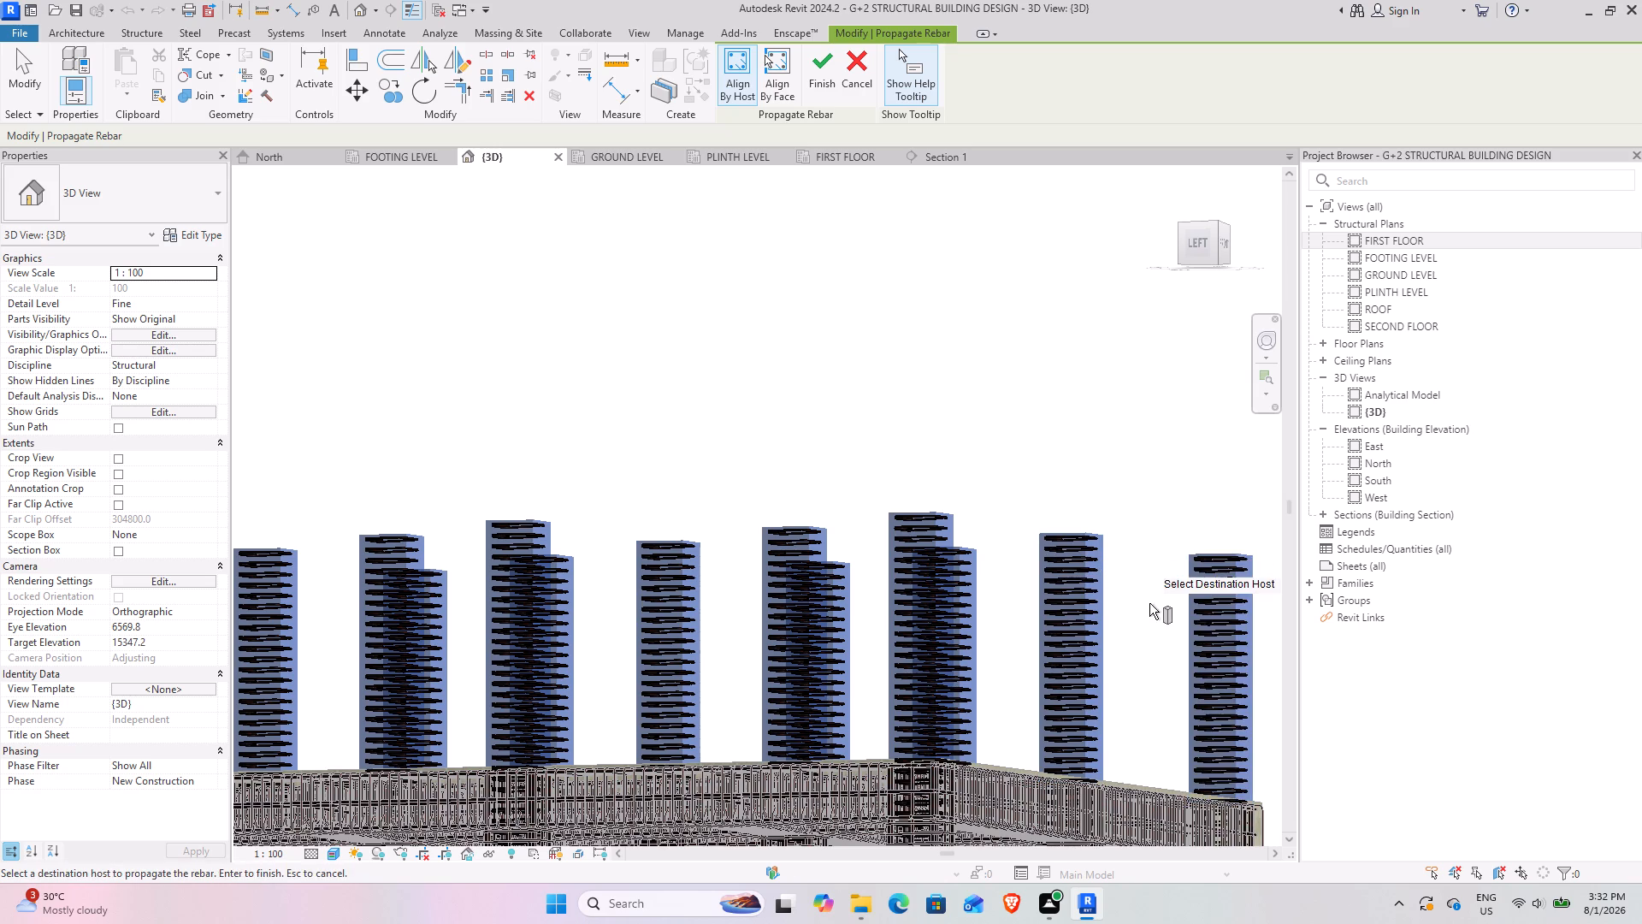
{"action": "scroll", "coordinate": [1149, 603], "scroll_direction": "down", "scroll_amount": 3}
{"action": "middle_click_drag", "start_coordinate": [1168, 617], "coordinate": [916, 741]}
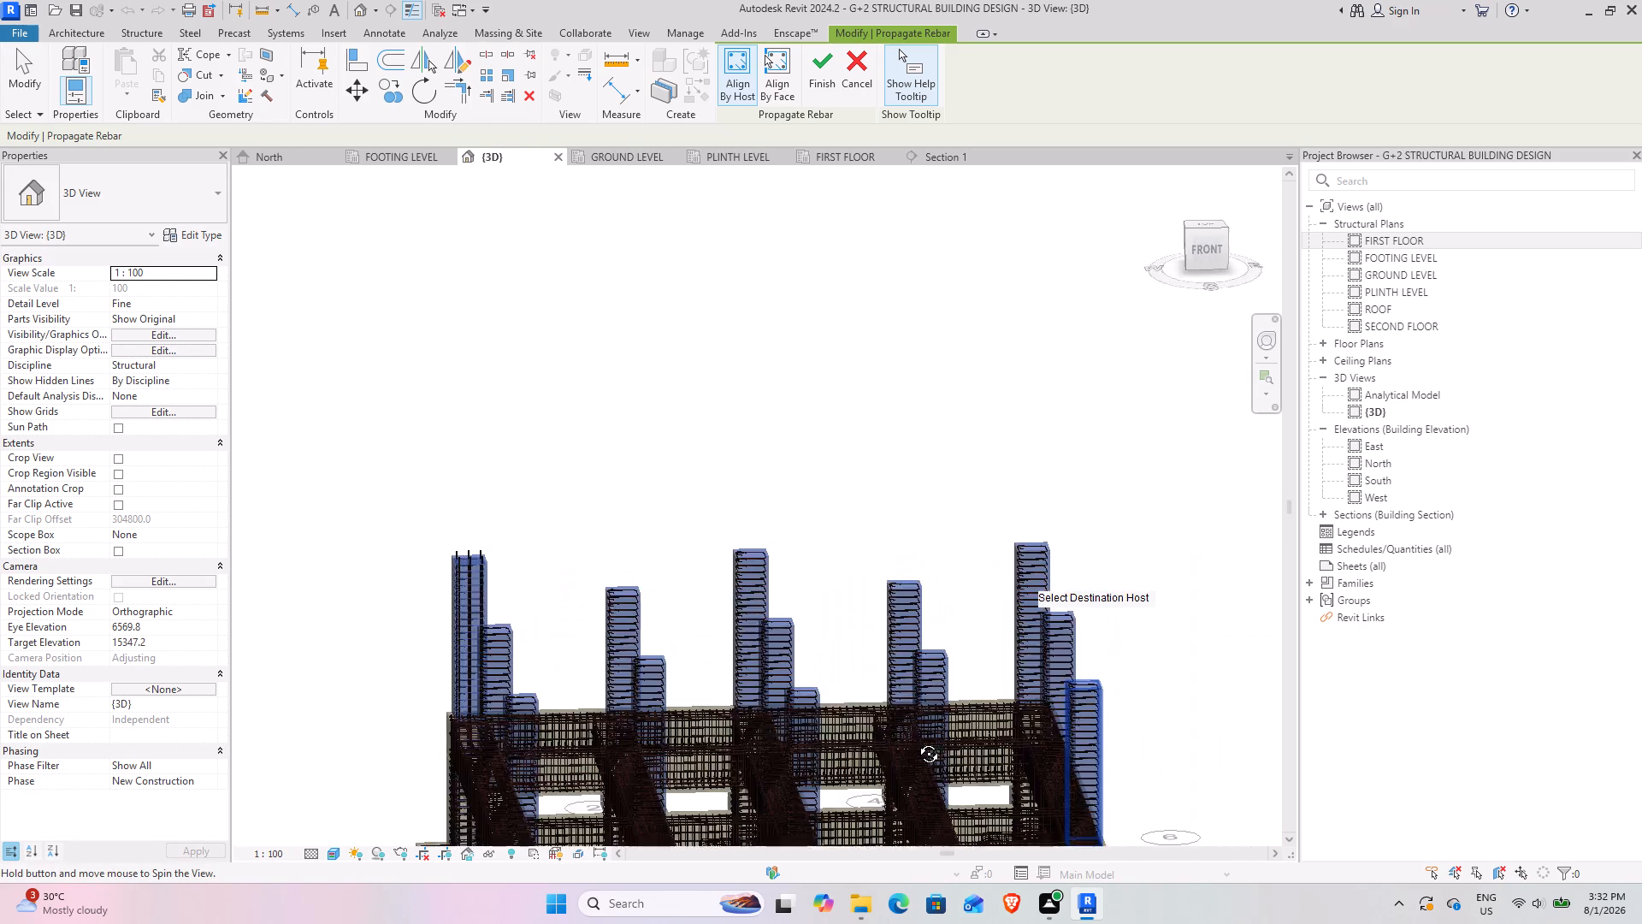
{"action": "middle_click_drag", "start_coordinate": [916, 741], "coordinate": [915, 742]}
{"action": "left_click", "coordinate": [819, 84]}
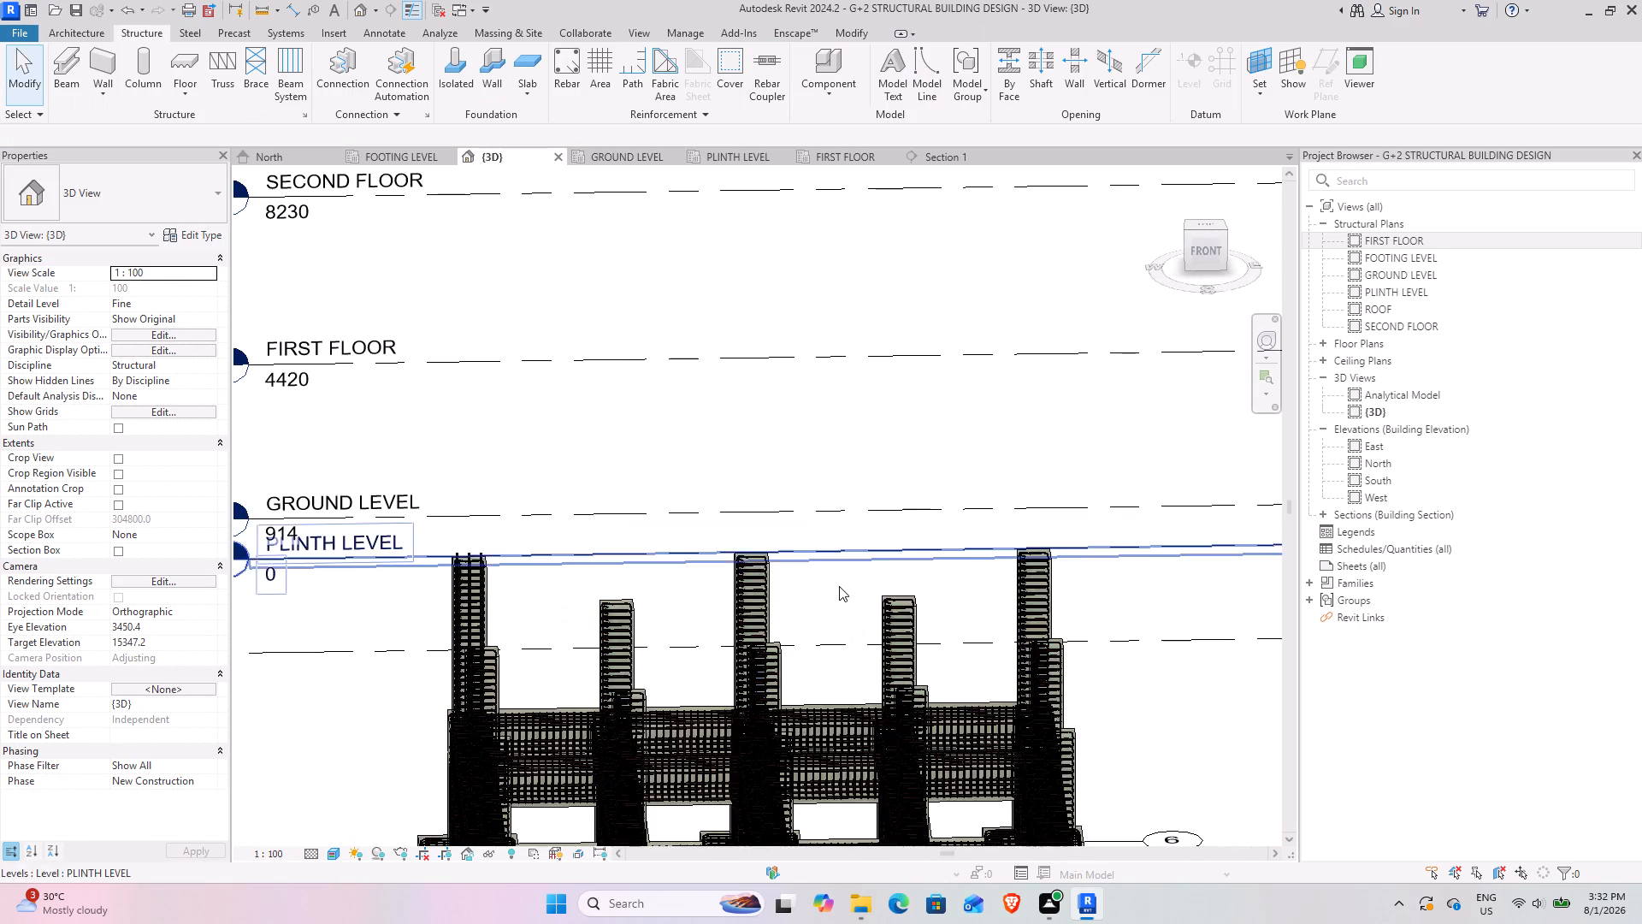
{"action": "scroll", "coordinate": [839, 586], "scroll_direction": "down", "scroll_amount": 4}
{"action": "middle_click_drag", "start_coordinate": [762, 658], "coordinate": [1107, 643], "text": "shift"}
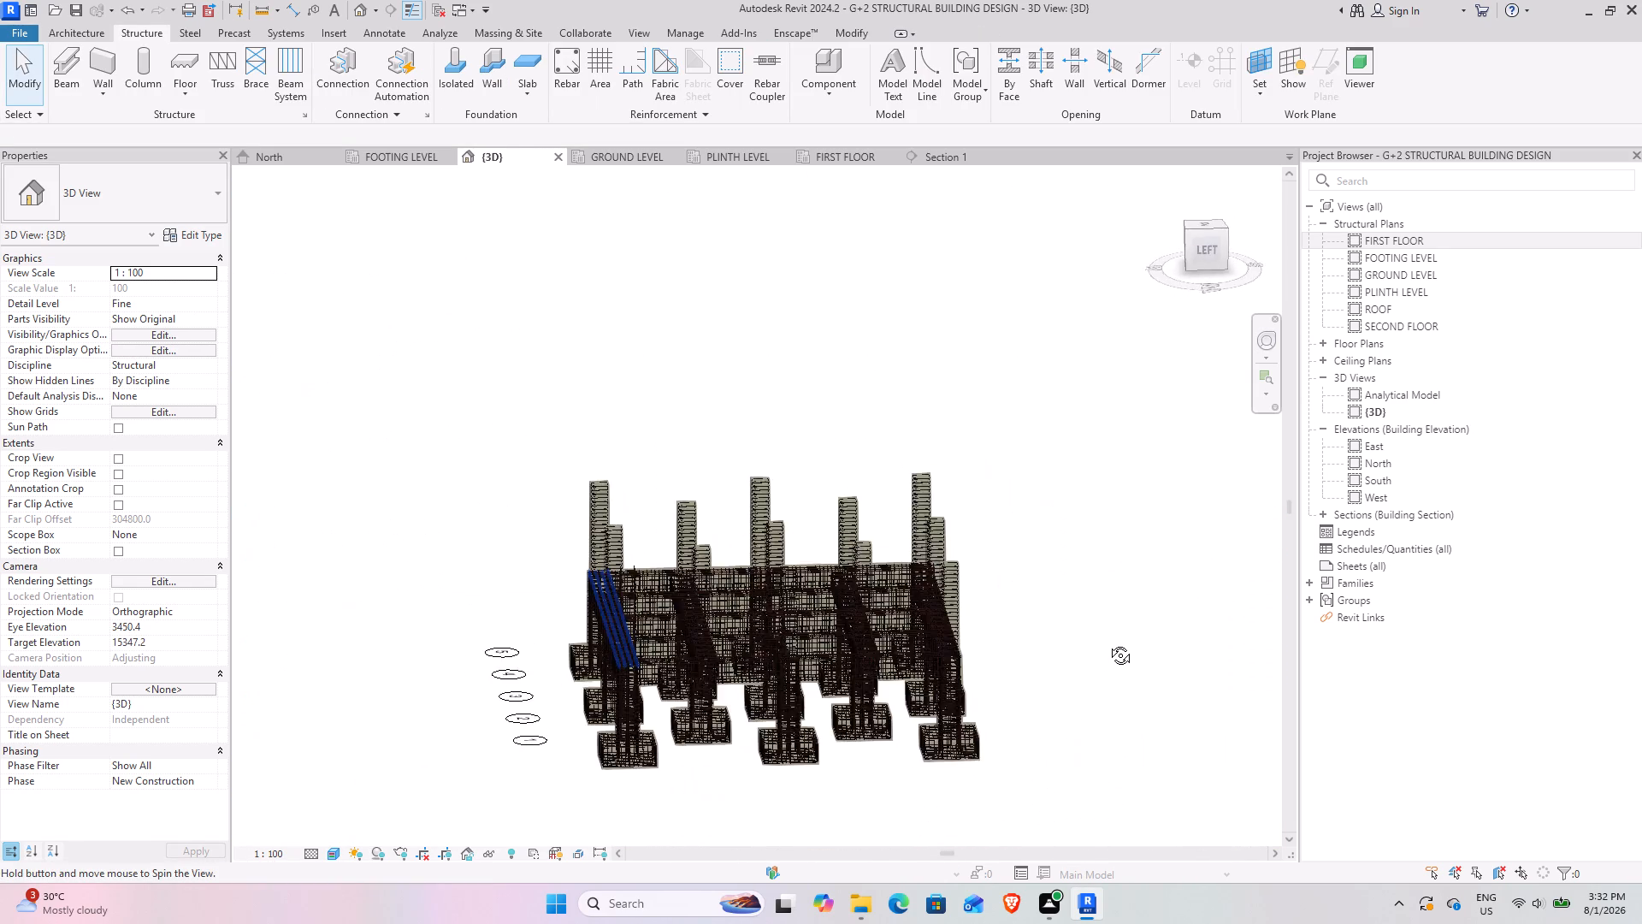
{"action": "middle_click_drag", "start_coordinate": [1107, 643], "coordinate": [949, 647], "text": "shift"}
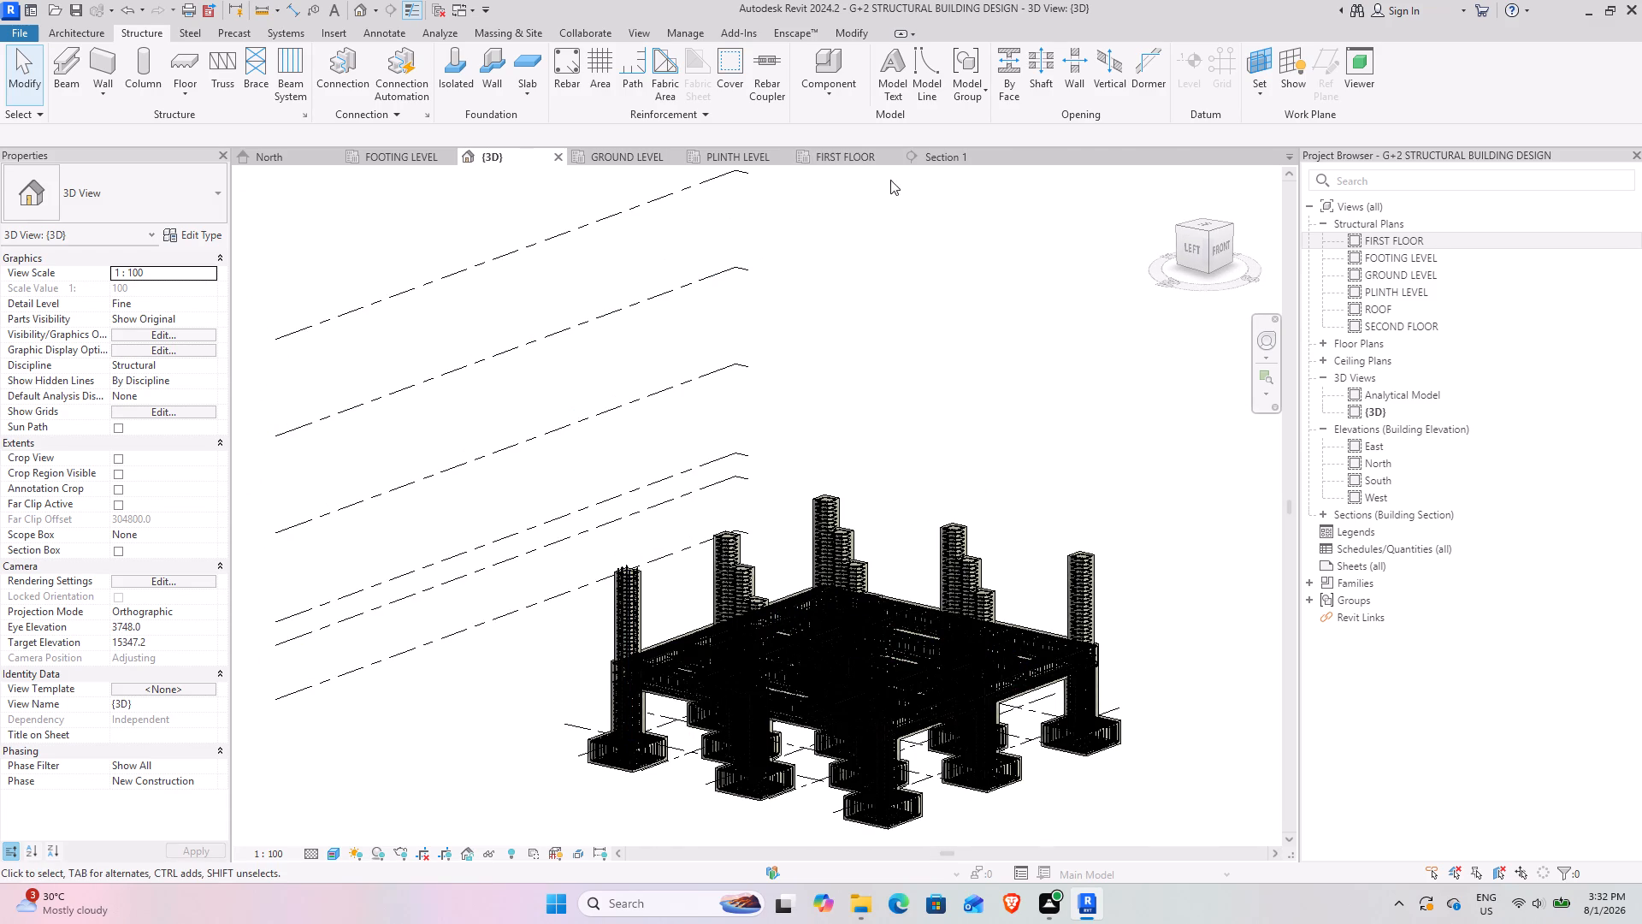
In the FIRST FLOOR plan, start a multiple copy of the corner column's six 36M bars from its outer corner, placing one set beside the next column.
{"action": "left_click", "coordinate": [834, 154]}
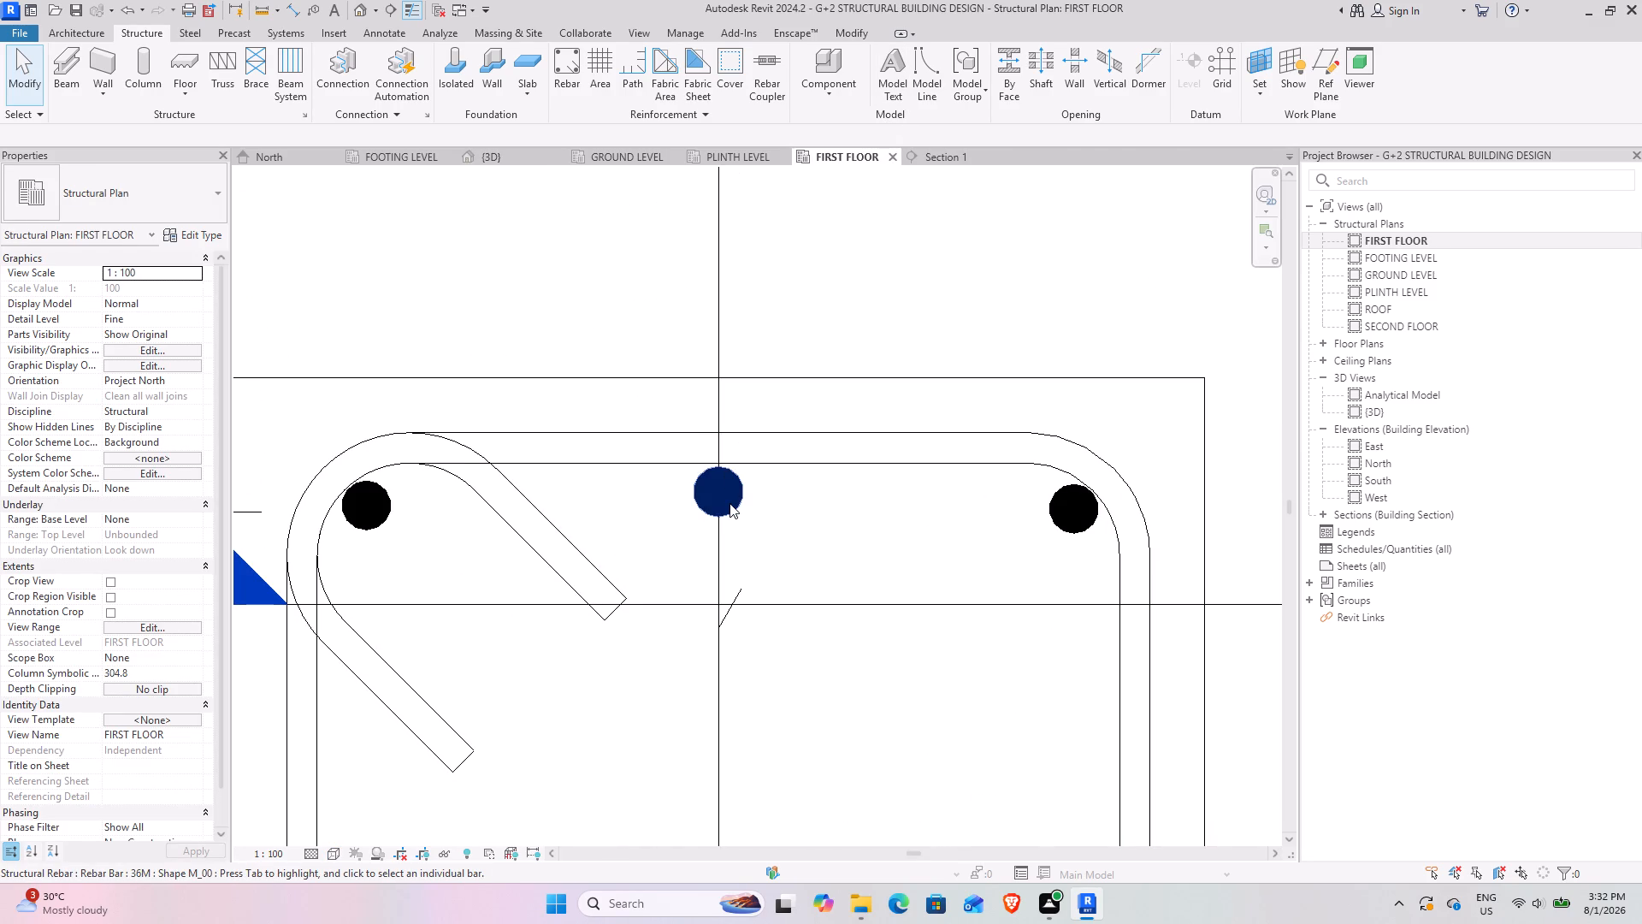
{"action": "left_click", "coordinate": [729, 503]}
{"action": "left_click", "coordinate": [1056, 519], "text": "ctrl"}
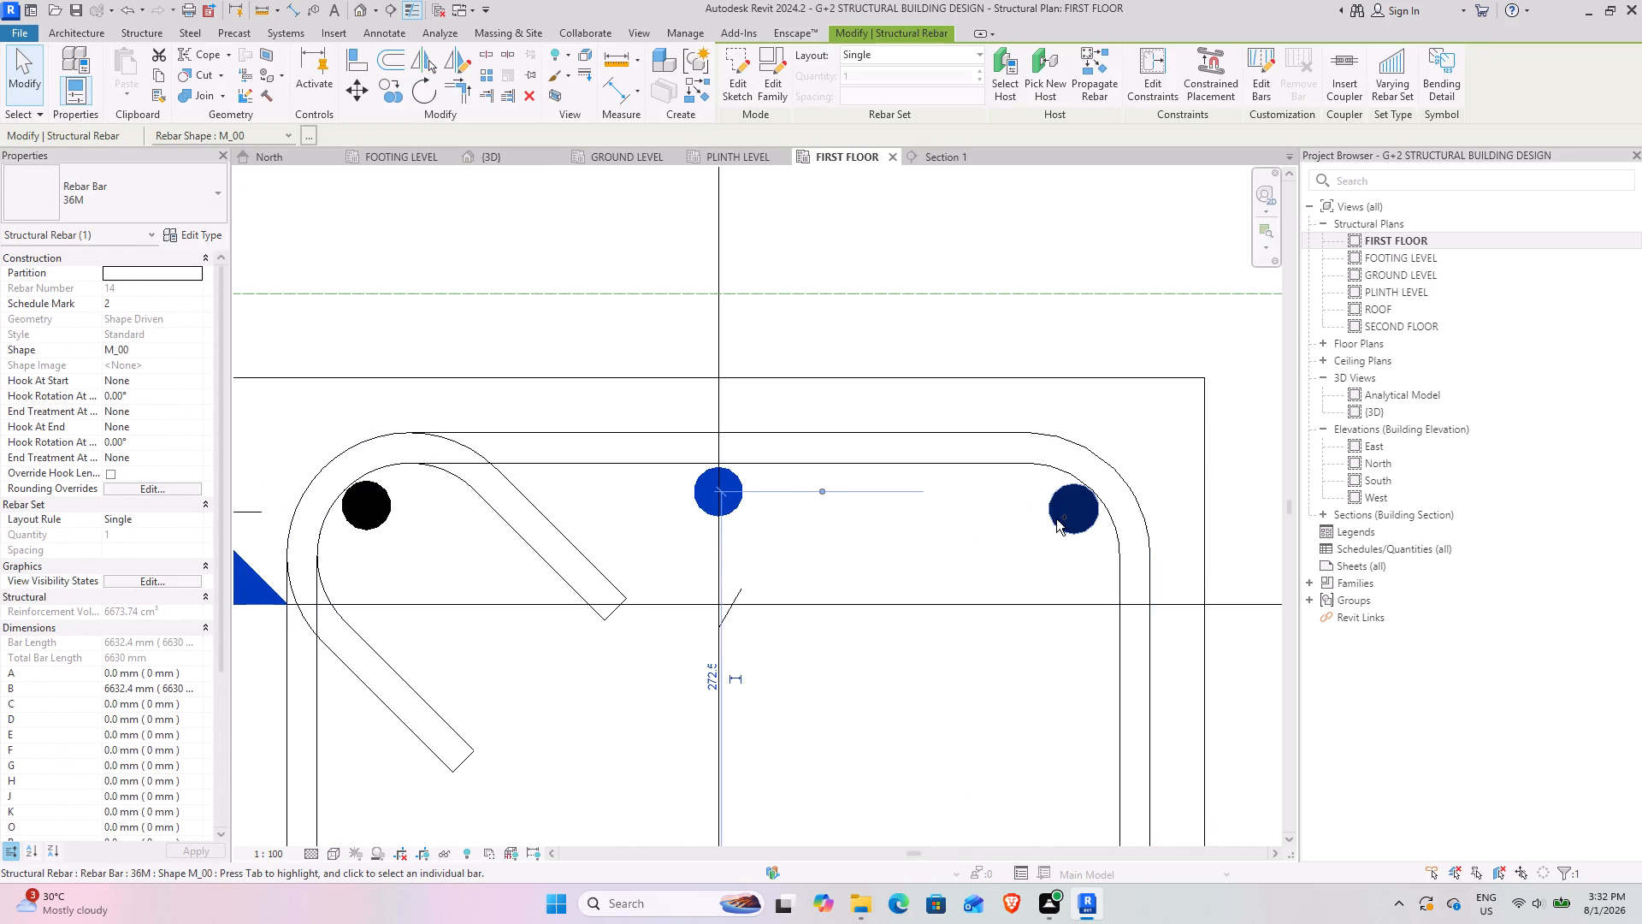
{"action": "left_click", "coordinate": [364, 500], "text": "ctrl"}
{"action": "scroll", "coordinate": [804, 589], "scroll_direction": "down", "scroll_amount": 3, "text": "ctrl"}
{"action": "middle_click_drag", "start_coordinate": [743, 622], "coordinate": [735, 499]}
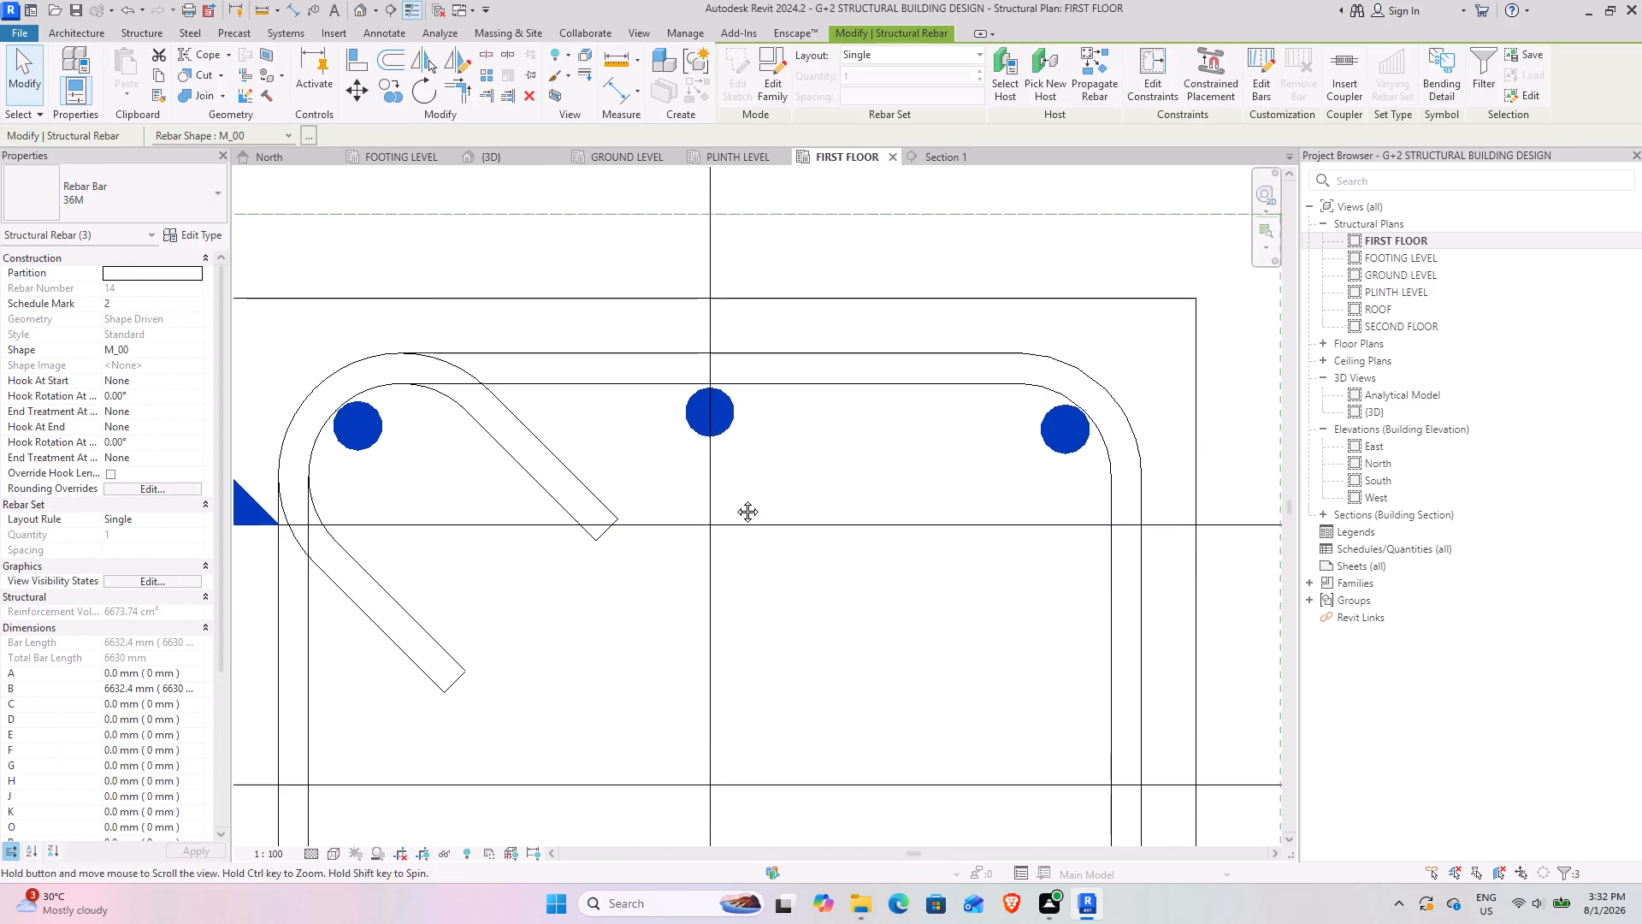
{"action": "middle_click_drag", "start_coordinate": [735, 499], "coordinate": [734, 316]}
{"action": "middle_click_drag", "start_coordinate": [763, 510], "coordinate": [809, 210]}
{"action": "left_click", "coordinate": [1113, 621], "text": "ctrl"}
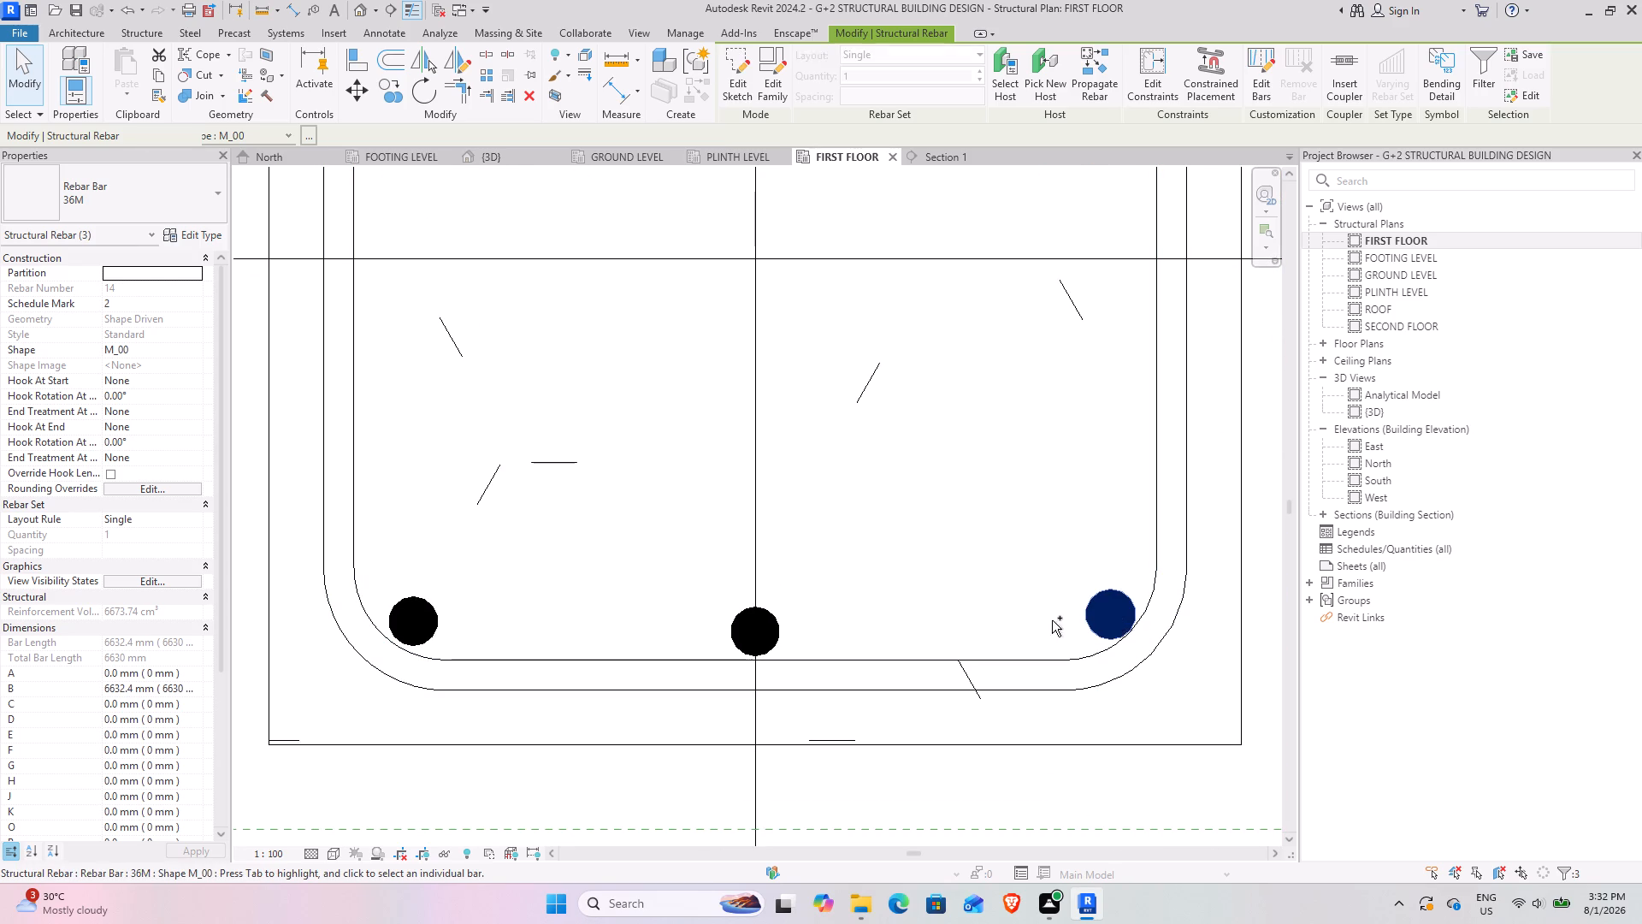
{"action": "left_click", "coordinate": [744, 622], "text": "ctrl"}
{"action": "left_click", "coordinate": [419, 613], "text": "ctrl"}
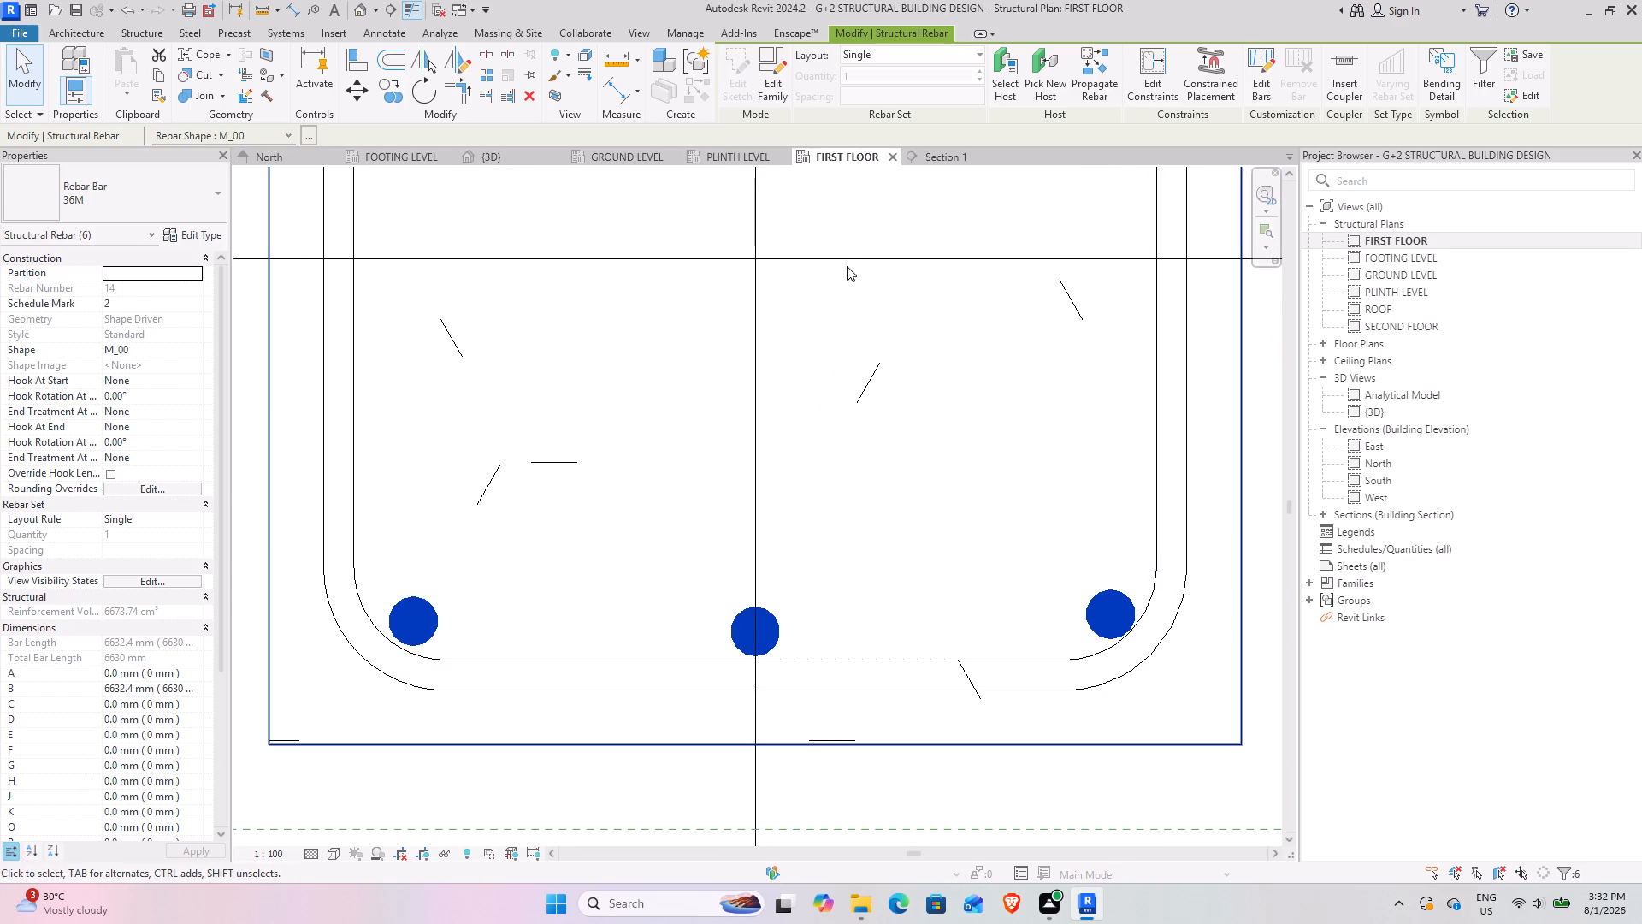
{"action": "scroll", "coordinate": [847, 259], "scroll_direction": "down", "scroll_amount": 10}
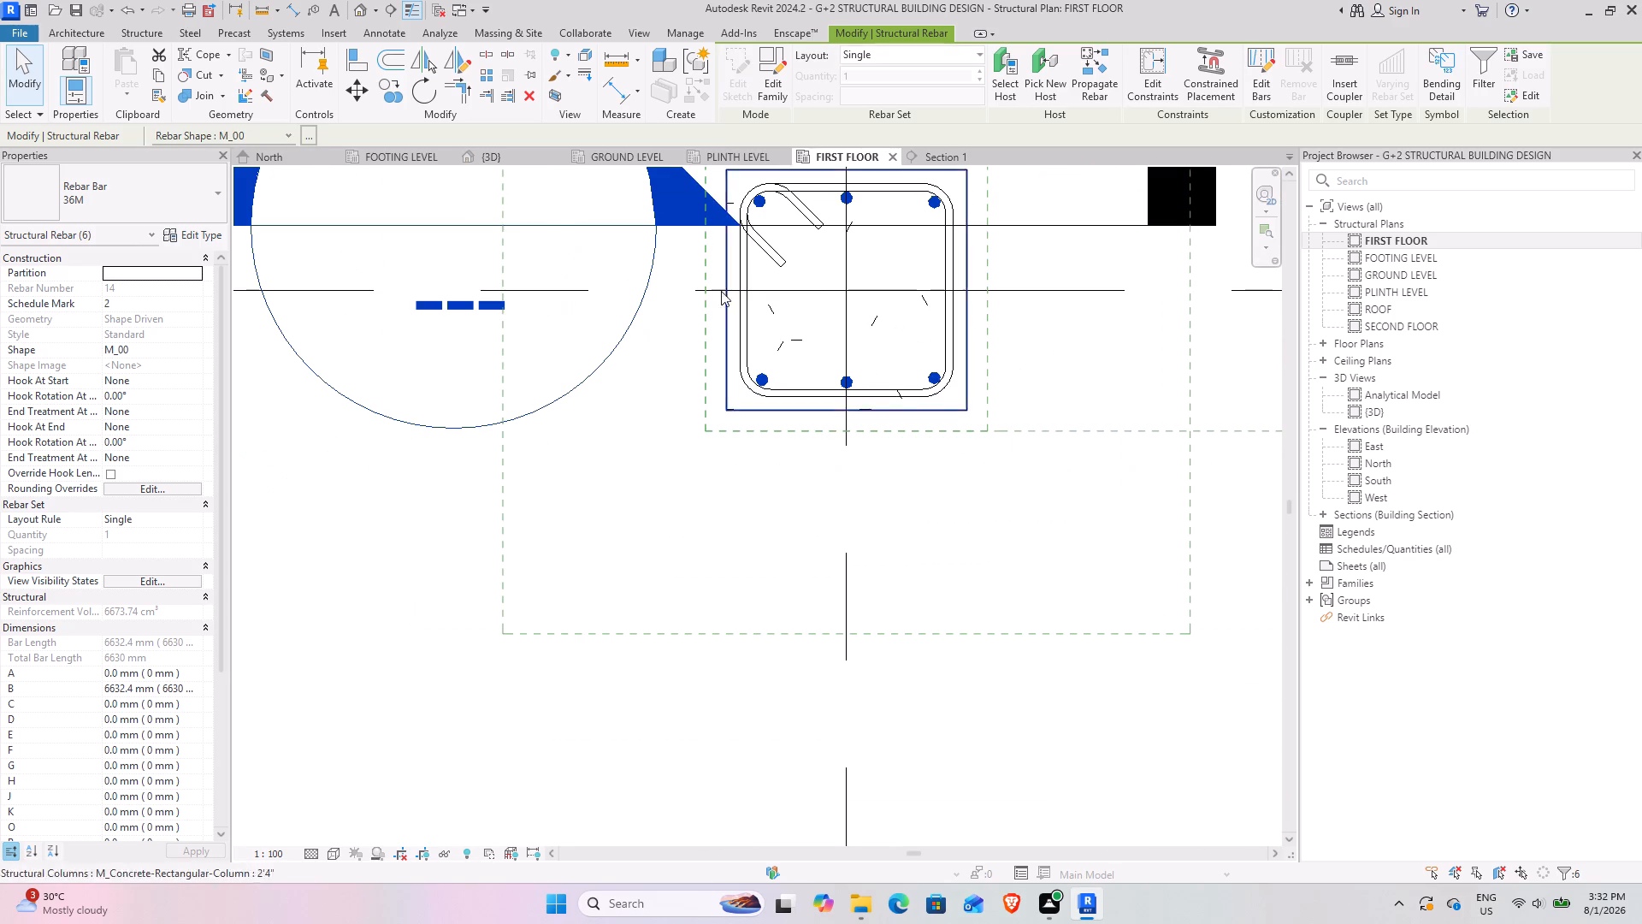
{"action": "middle_click_drag", "start_coordinate": [830, 240], "coordinate": [663, 421]}
{"action": "left_click", "coordinate": [391, 92]}
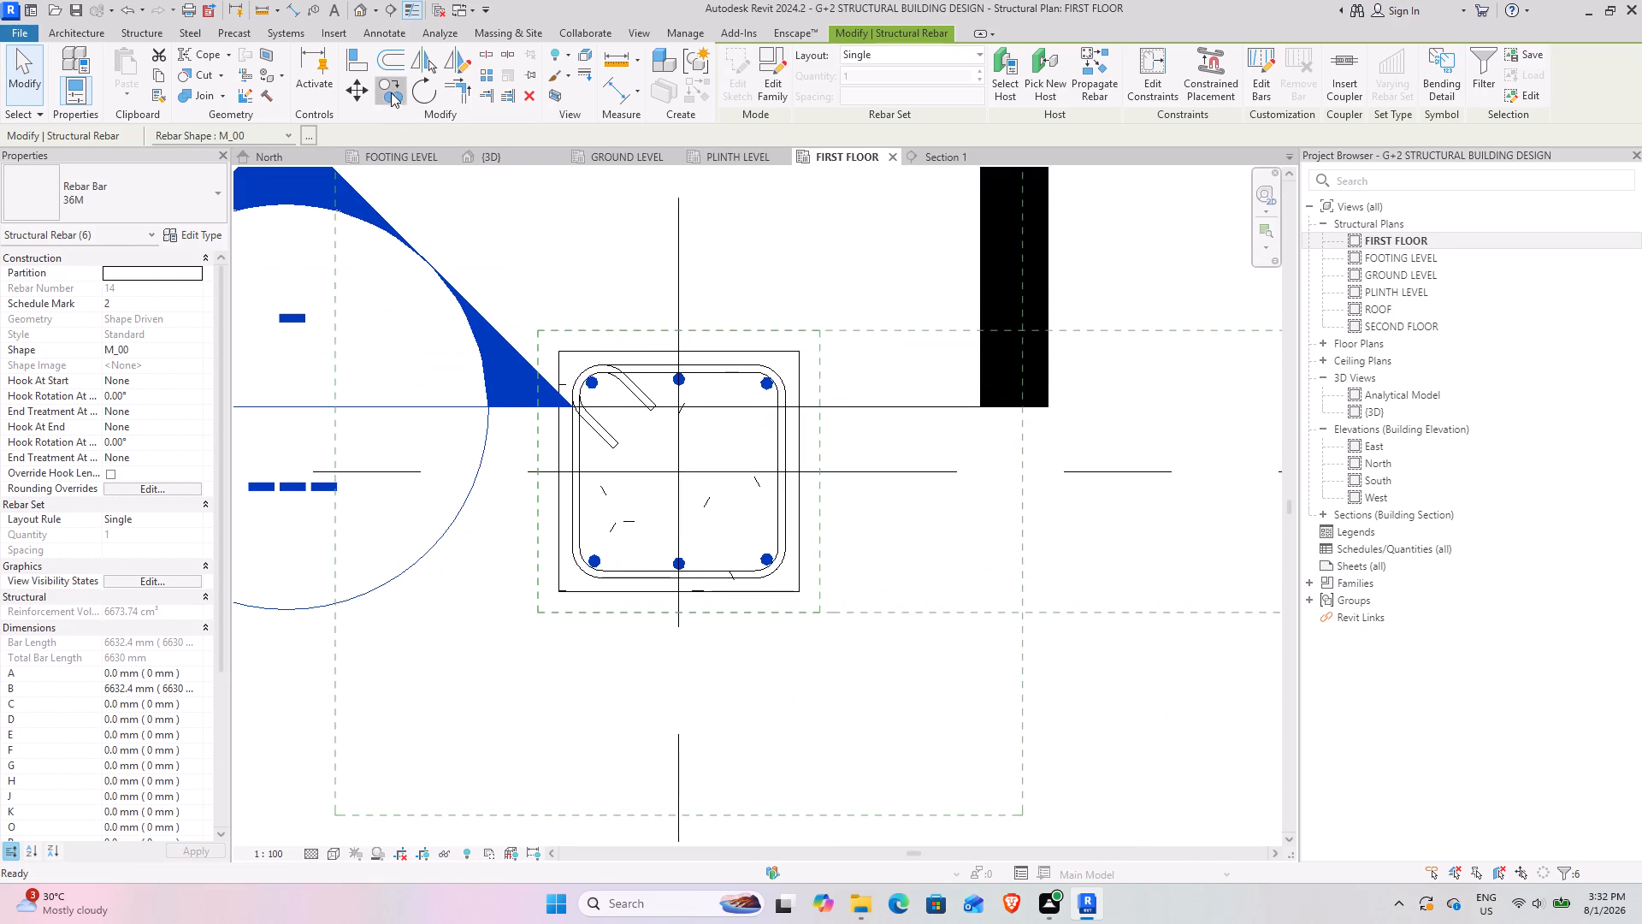
{"action": "left_click", "coordinate": [559, 352]}
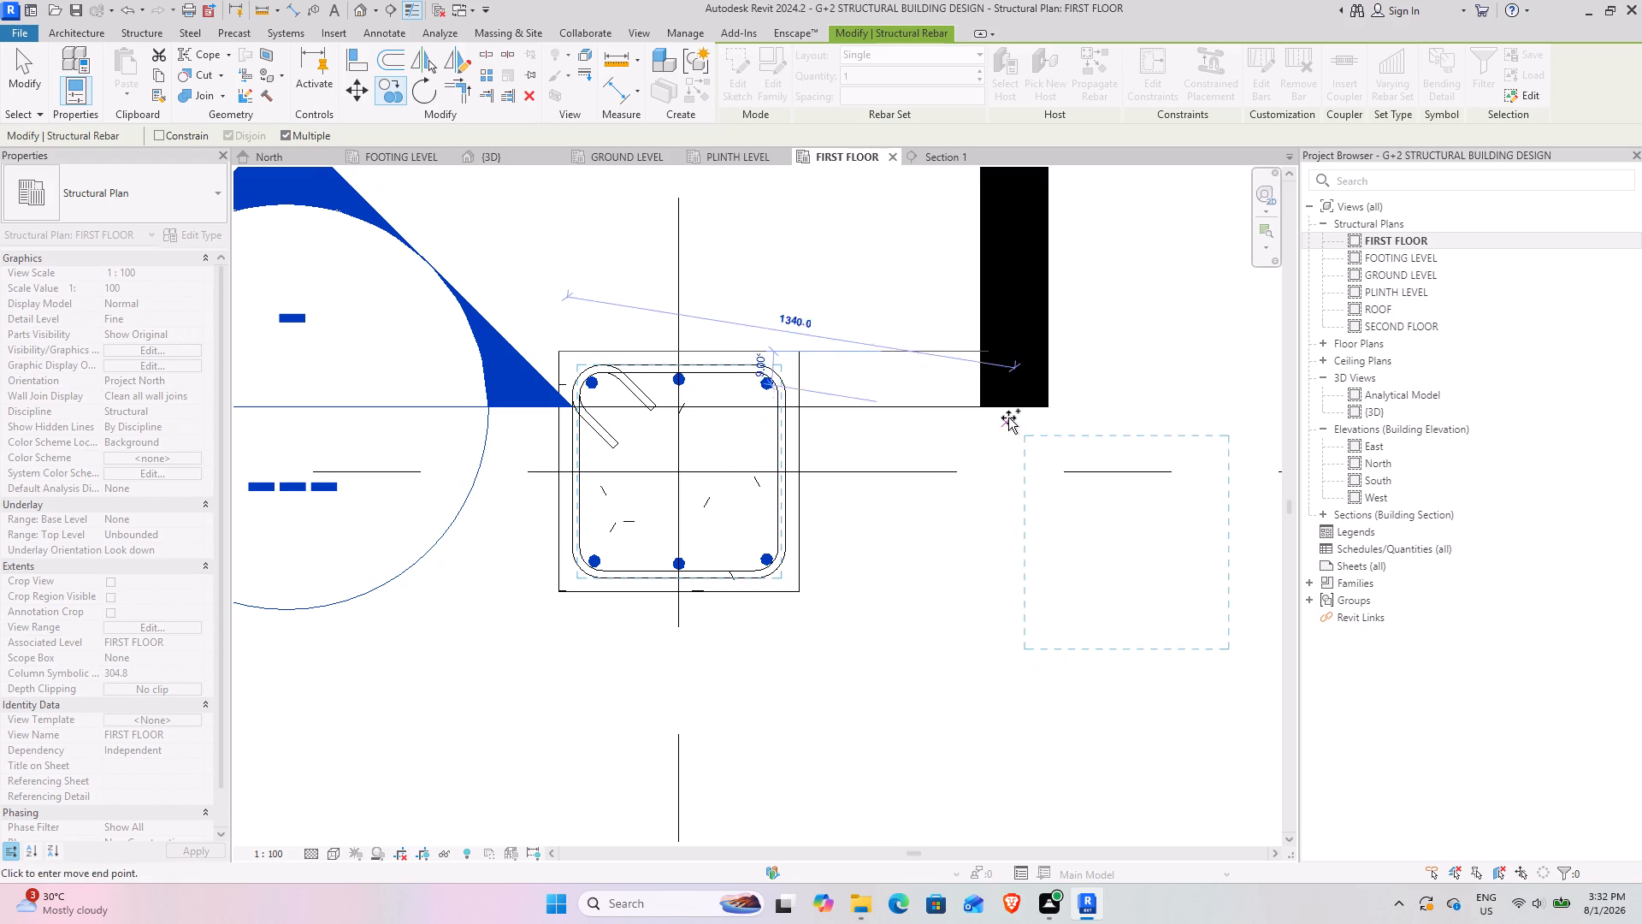
{"action": "scroll", "coordinate": [1008, 417], "scroll_direction": "down", "scroll_amount": 4}
{"action": "middle_click_drag", "start_coordinate": [1042, 400], "coordinate": [263, 430]}
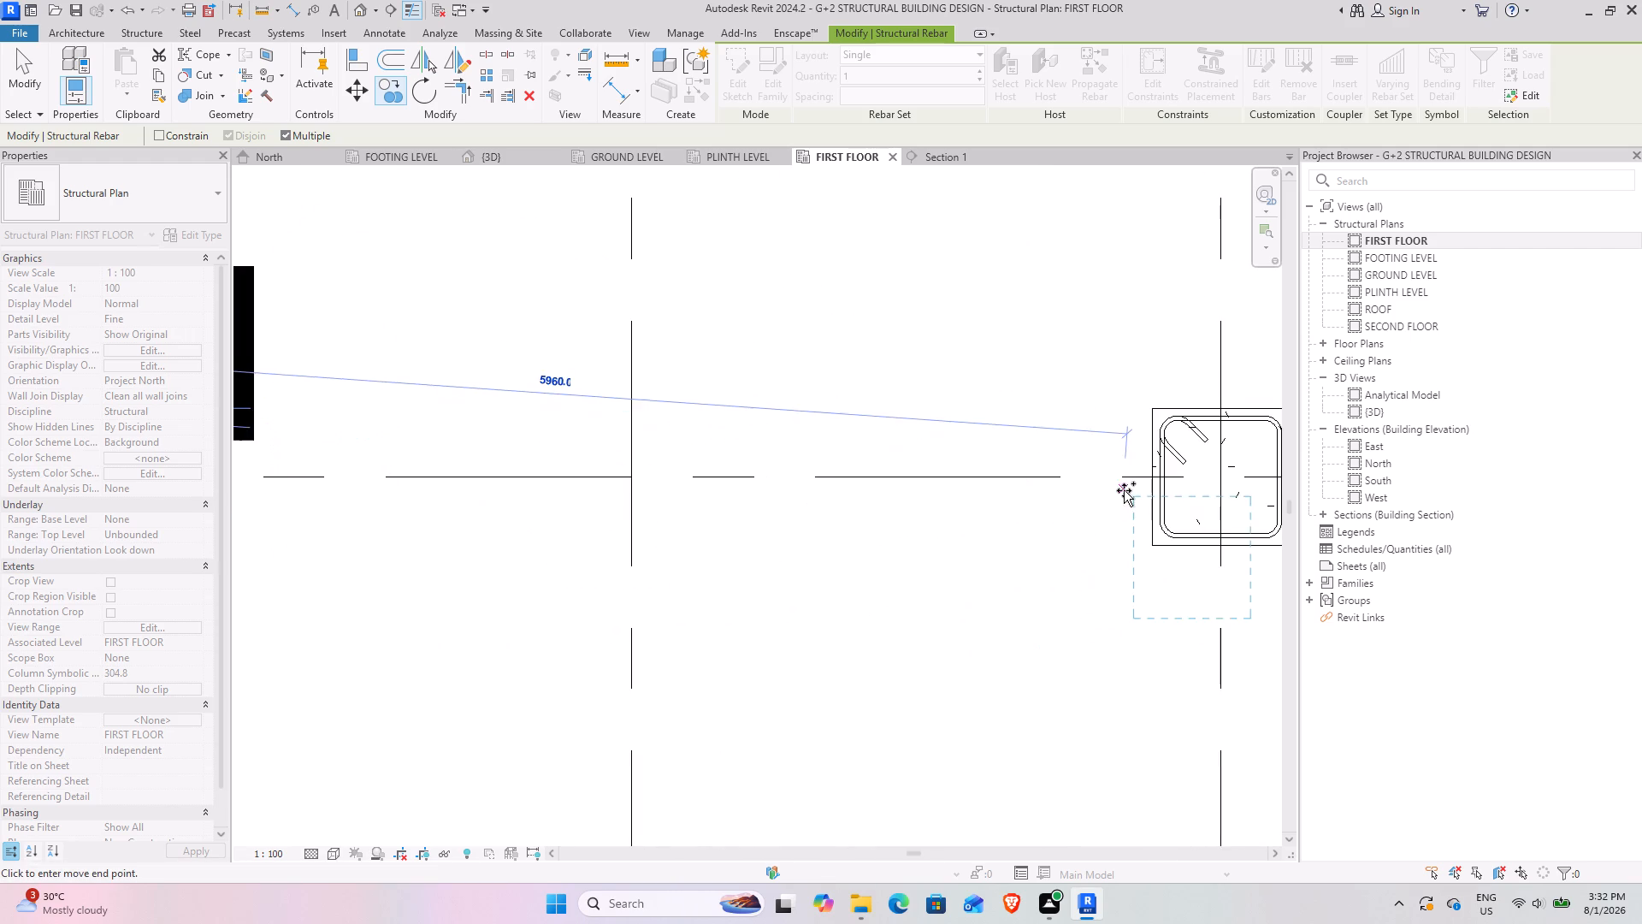
{"action": "left_click", "coordinate": [1119, 489]}
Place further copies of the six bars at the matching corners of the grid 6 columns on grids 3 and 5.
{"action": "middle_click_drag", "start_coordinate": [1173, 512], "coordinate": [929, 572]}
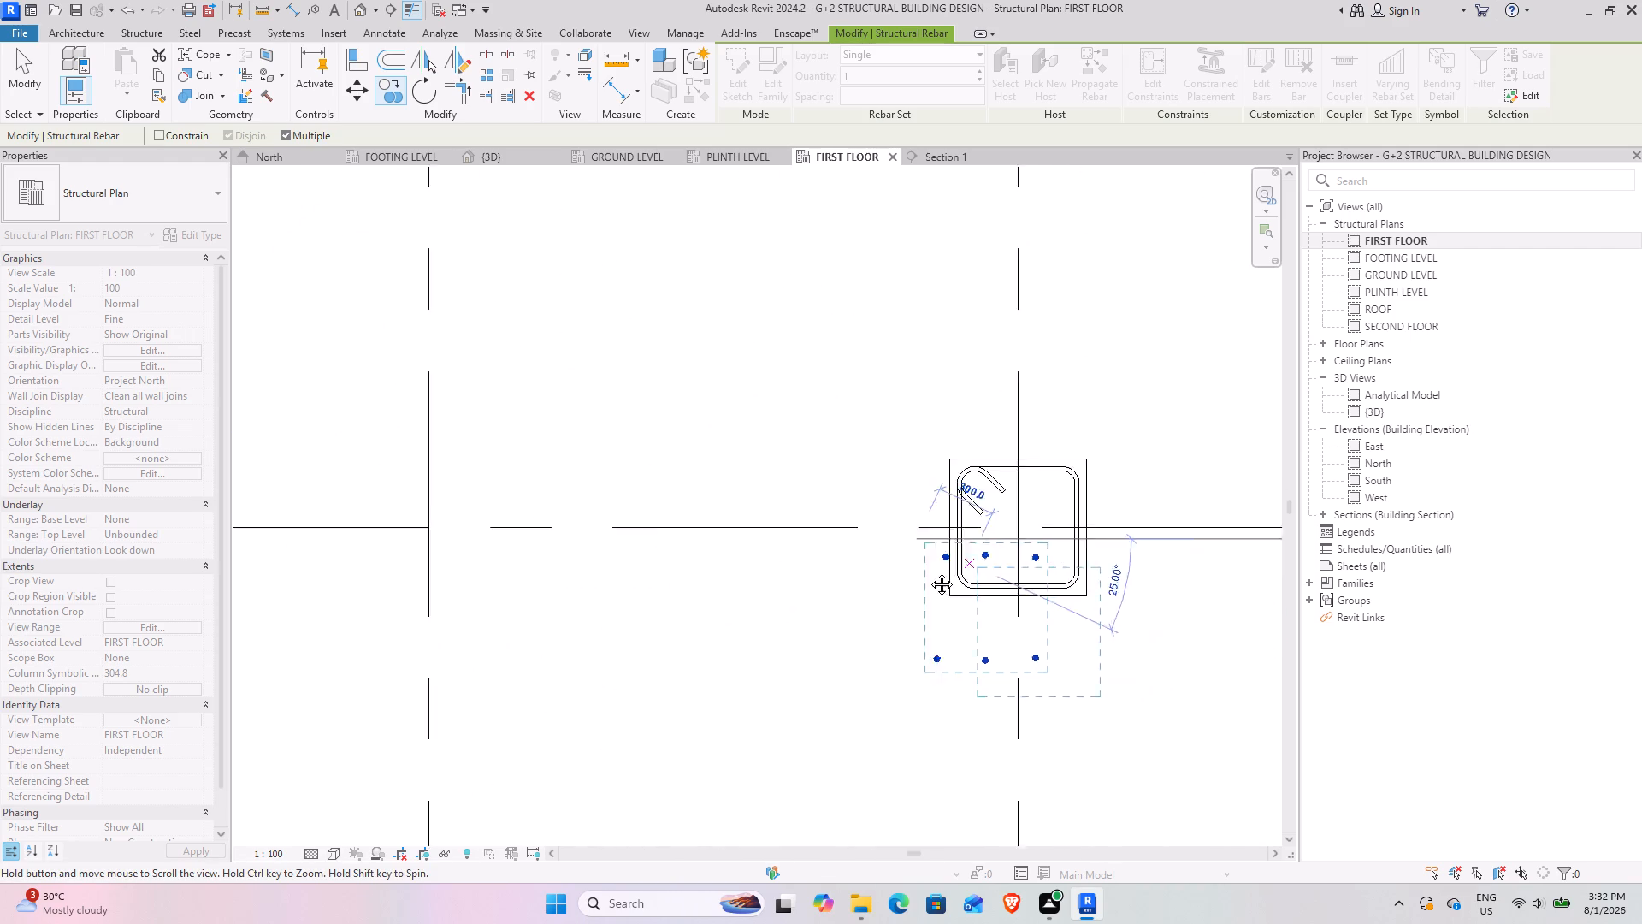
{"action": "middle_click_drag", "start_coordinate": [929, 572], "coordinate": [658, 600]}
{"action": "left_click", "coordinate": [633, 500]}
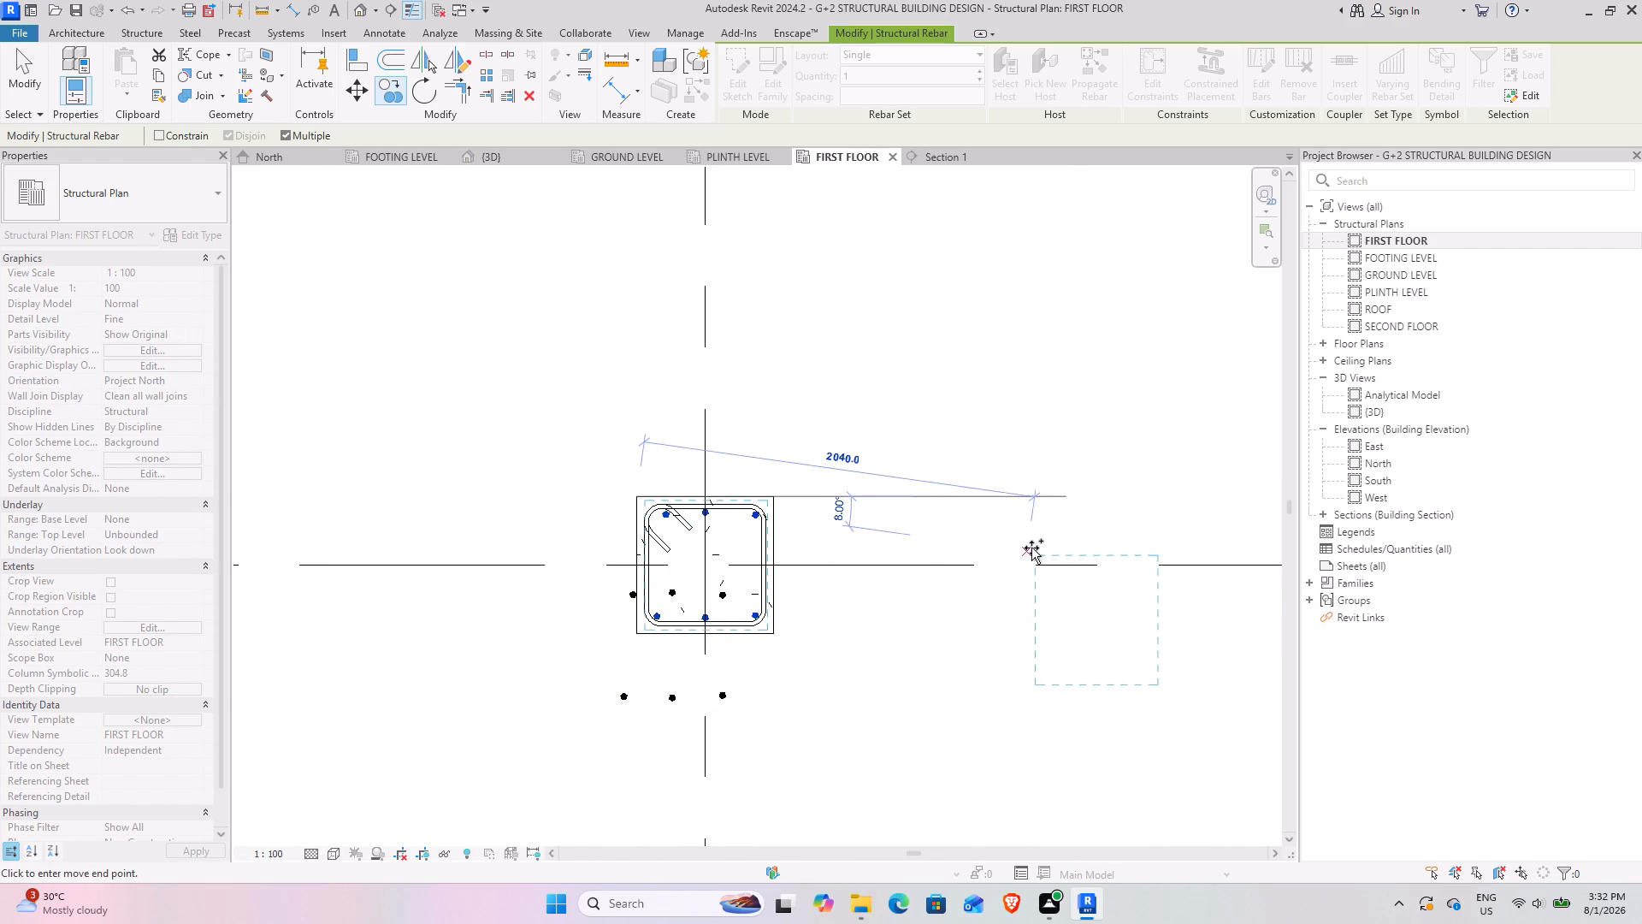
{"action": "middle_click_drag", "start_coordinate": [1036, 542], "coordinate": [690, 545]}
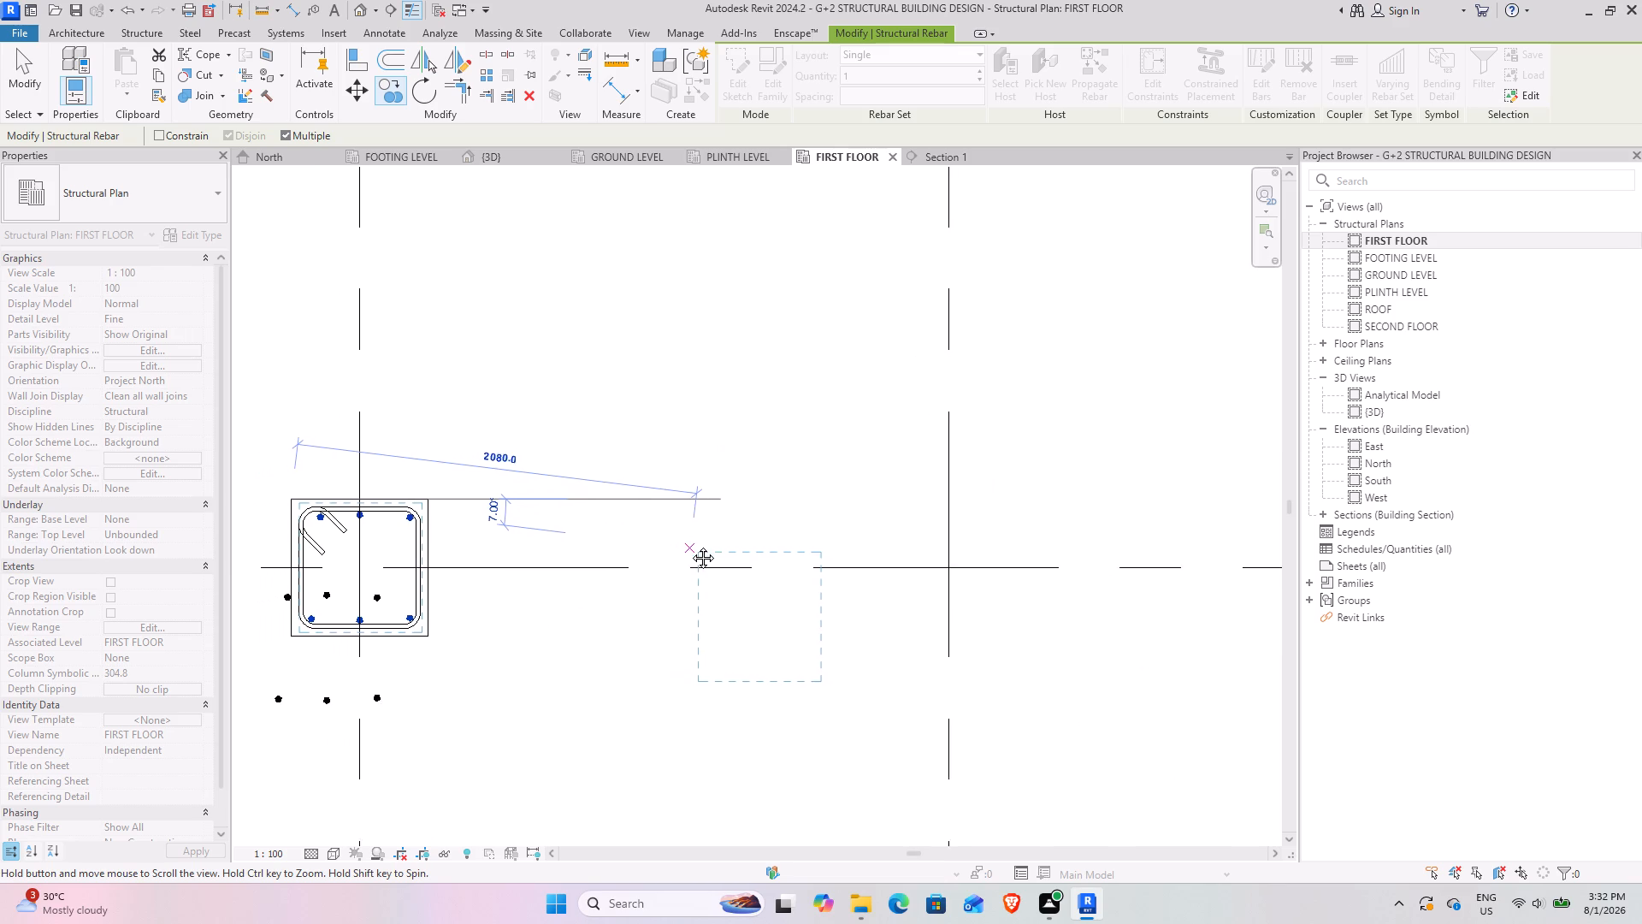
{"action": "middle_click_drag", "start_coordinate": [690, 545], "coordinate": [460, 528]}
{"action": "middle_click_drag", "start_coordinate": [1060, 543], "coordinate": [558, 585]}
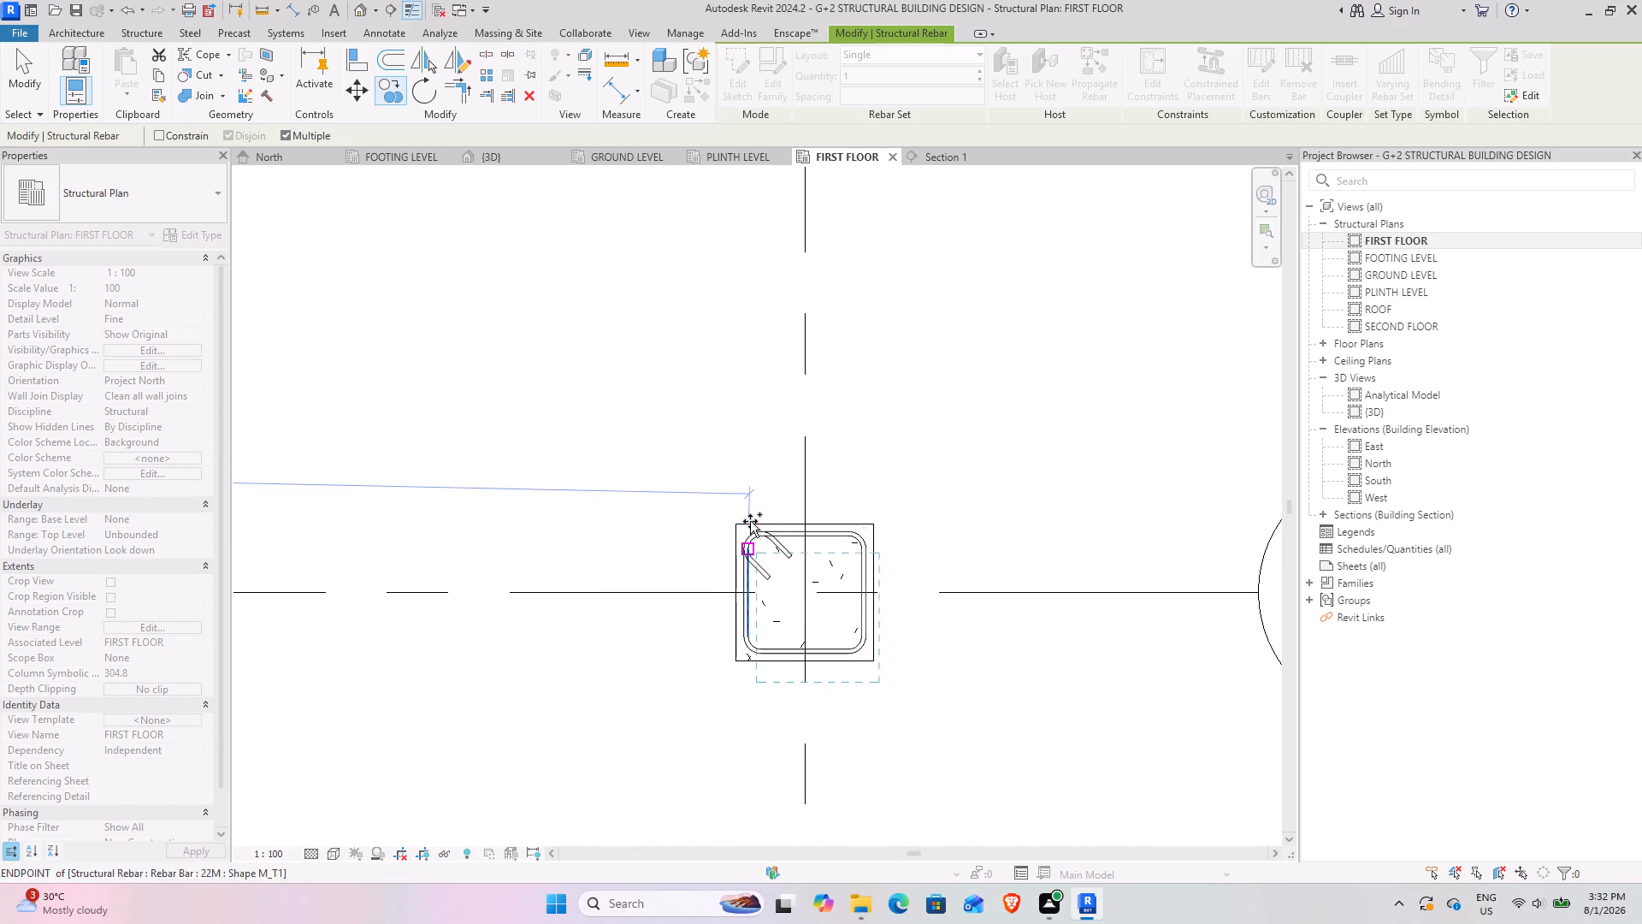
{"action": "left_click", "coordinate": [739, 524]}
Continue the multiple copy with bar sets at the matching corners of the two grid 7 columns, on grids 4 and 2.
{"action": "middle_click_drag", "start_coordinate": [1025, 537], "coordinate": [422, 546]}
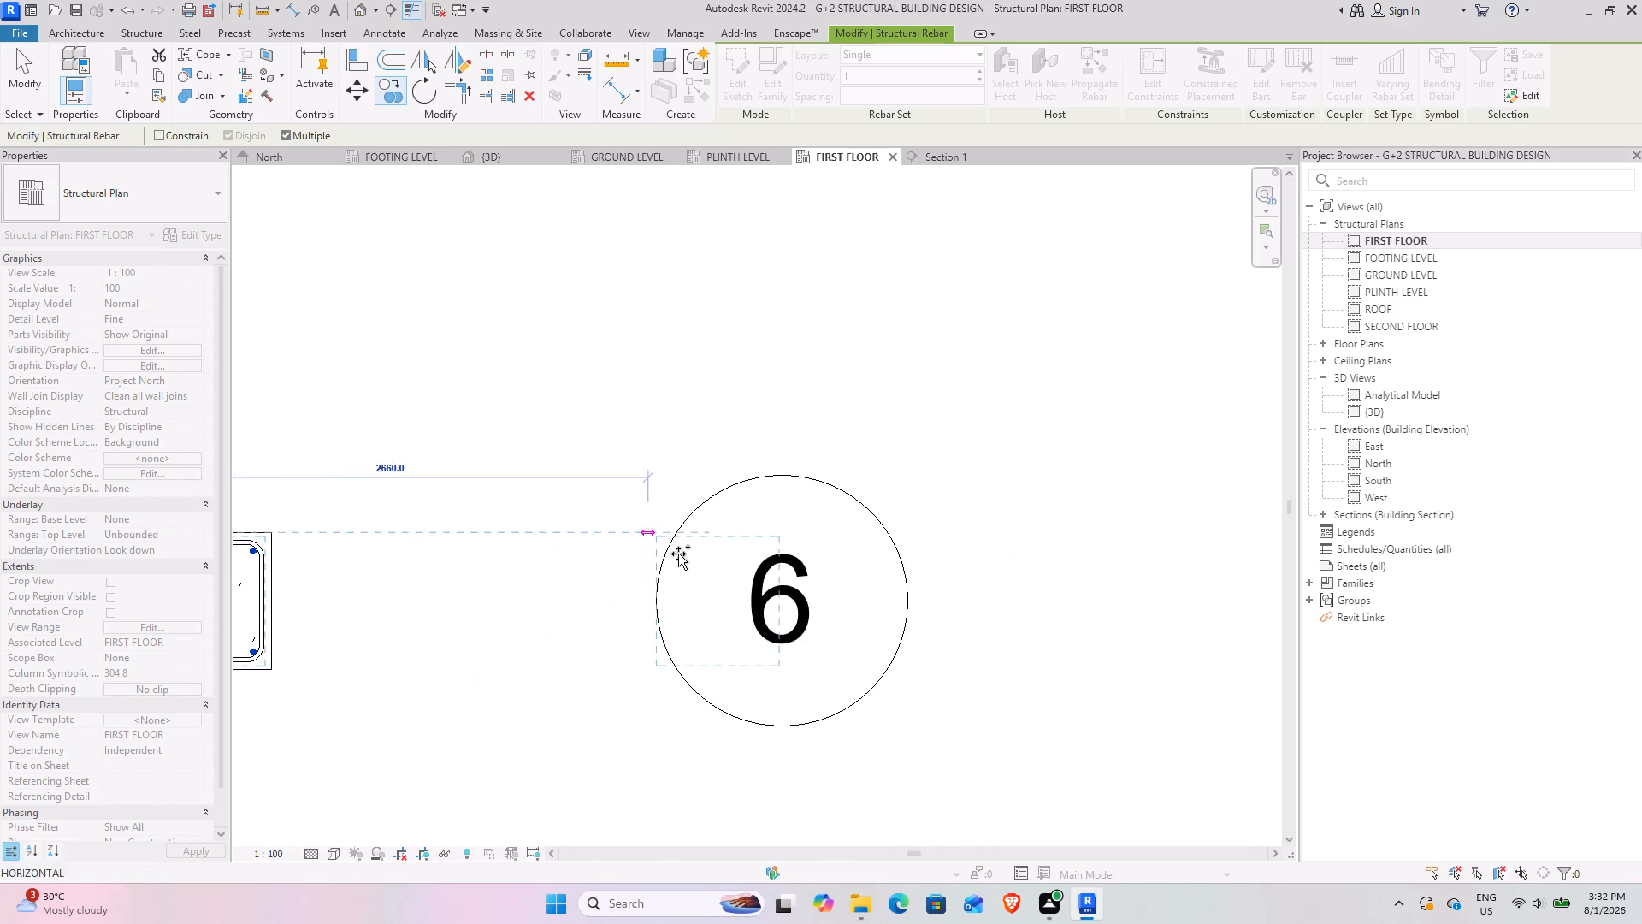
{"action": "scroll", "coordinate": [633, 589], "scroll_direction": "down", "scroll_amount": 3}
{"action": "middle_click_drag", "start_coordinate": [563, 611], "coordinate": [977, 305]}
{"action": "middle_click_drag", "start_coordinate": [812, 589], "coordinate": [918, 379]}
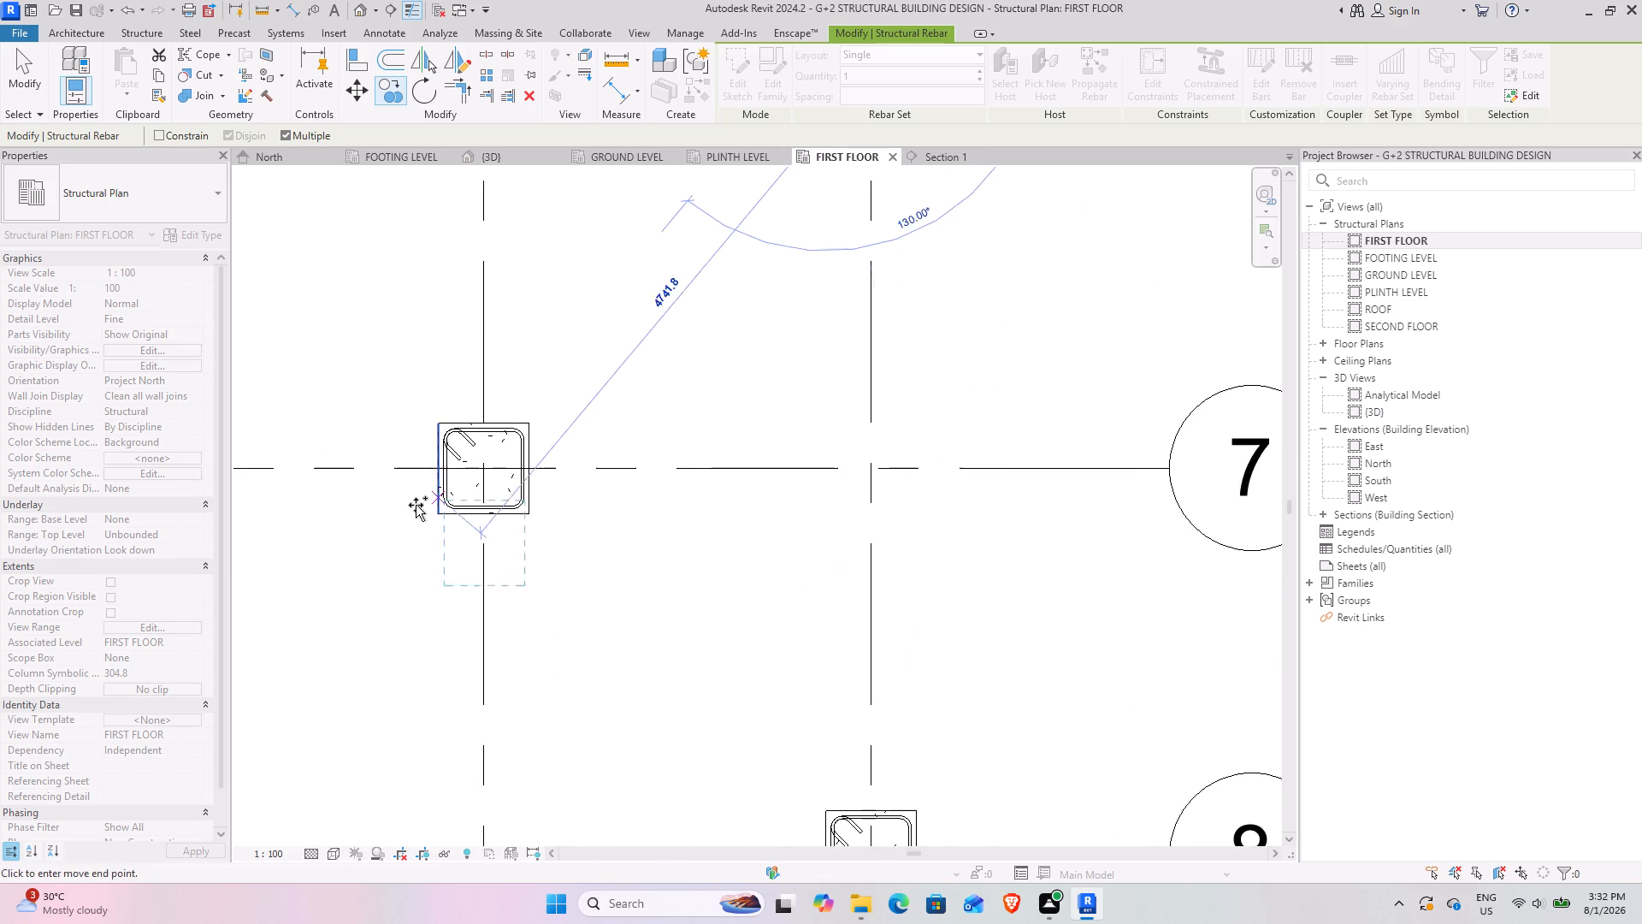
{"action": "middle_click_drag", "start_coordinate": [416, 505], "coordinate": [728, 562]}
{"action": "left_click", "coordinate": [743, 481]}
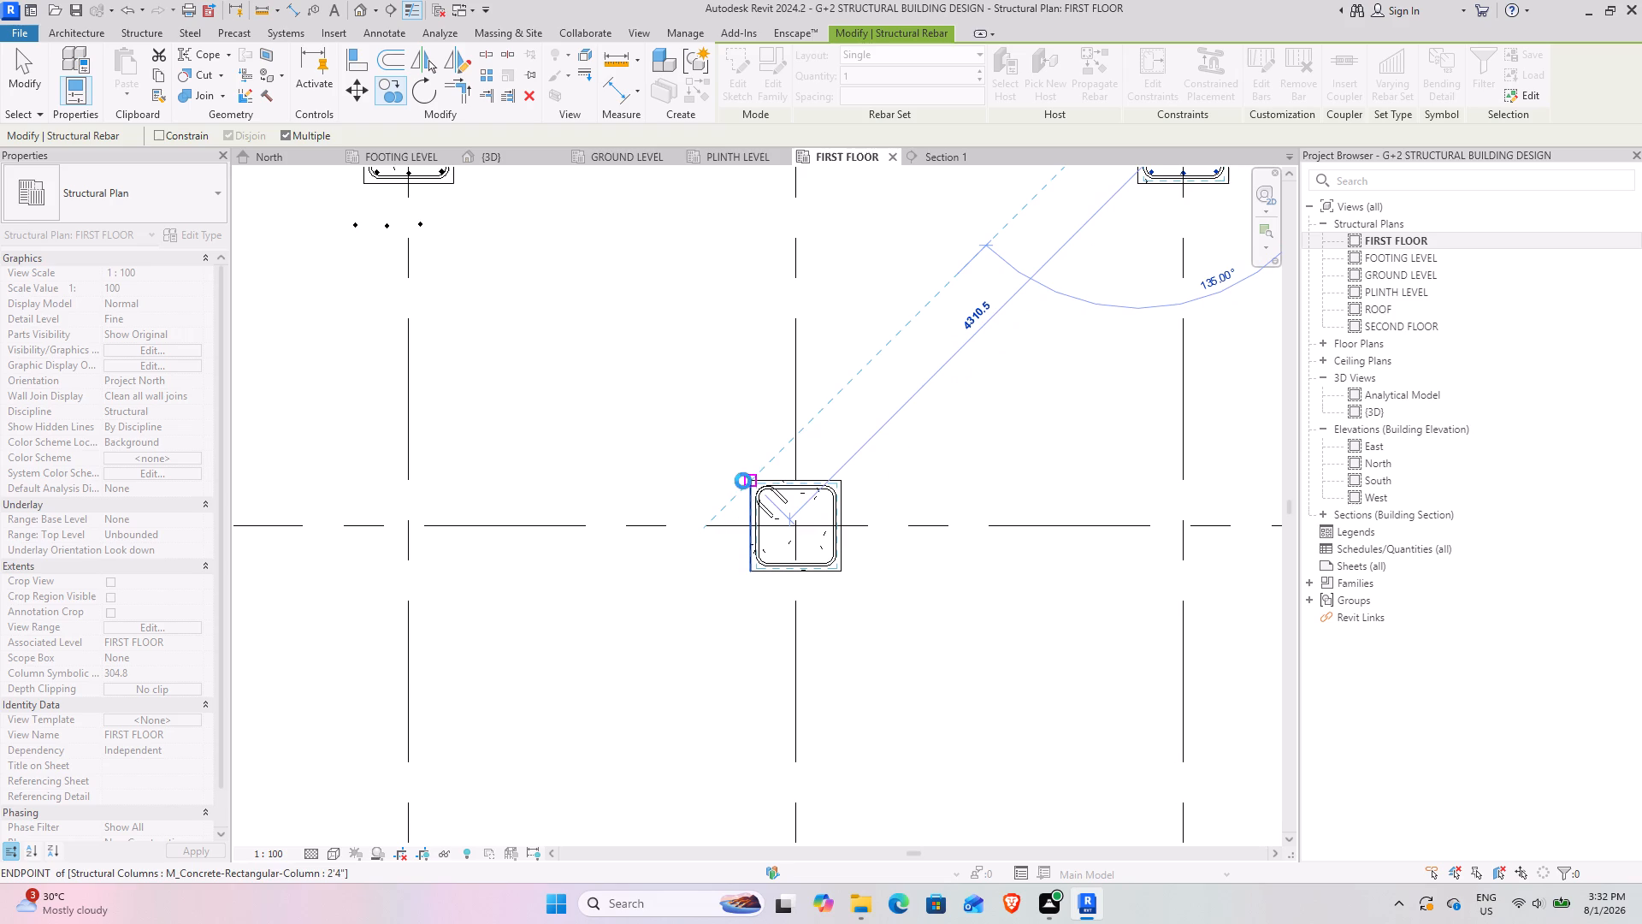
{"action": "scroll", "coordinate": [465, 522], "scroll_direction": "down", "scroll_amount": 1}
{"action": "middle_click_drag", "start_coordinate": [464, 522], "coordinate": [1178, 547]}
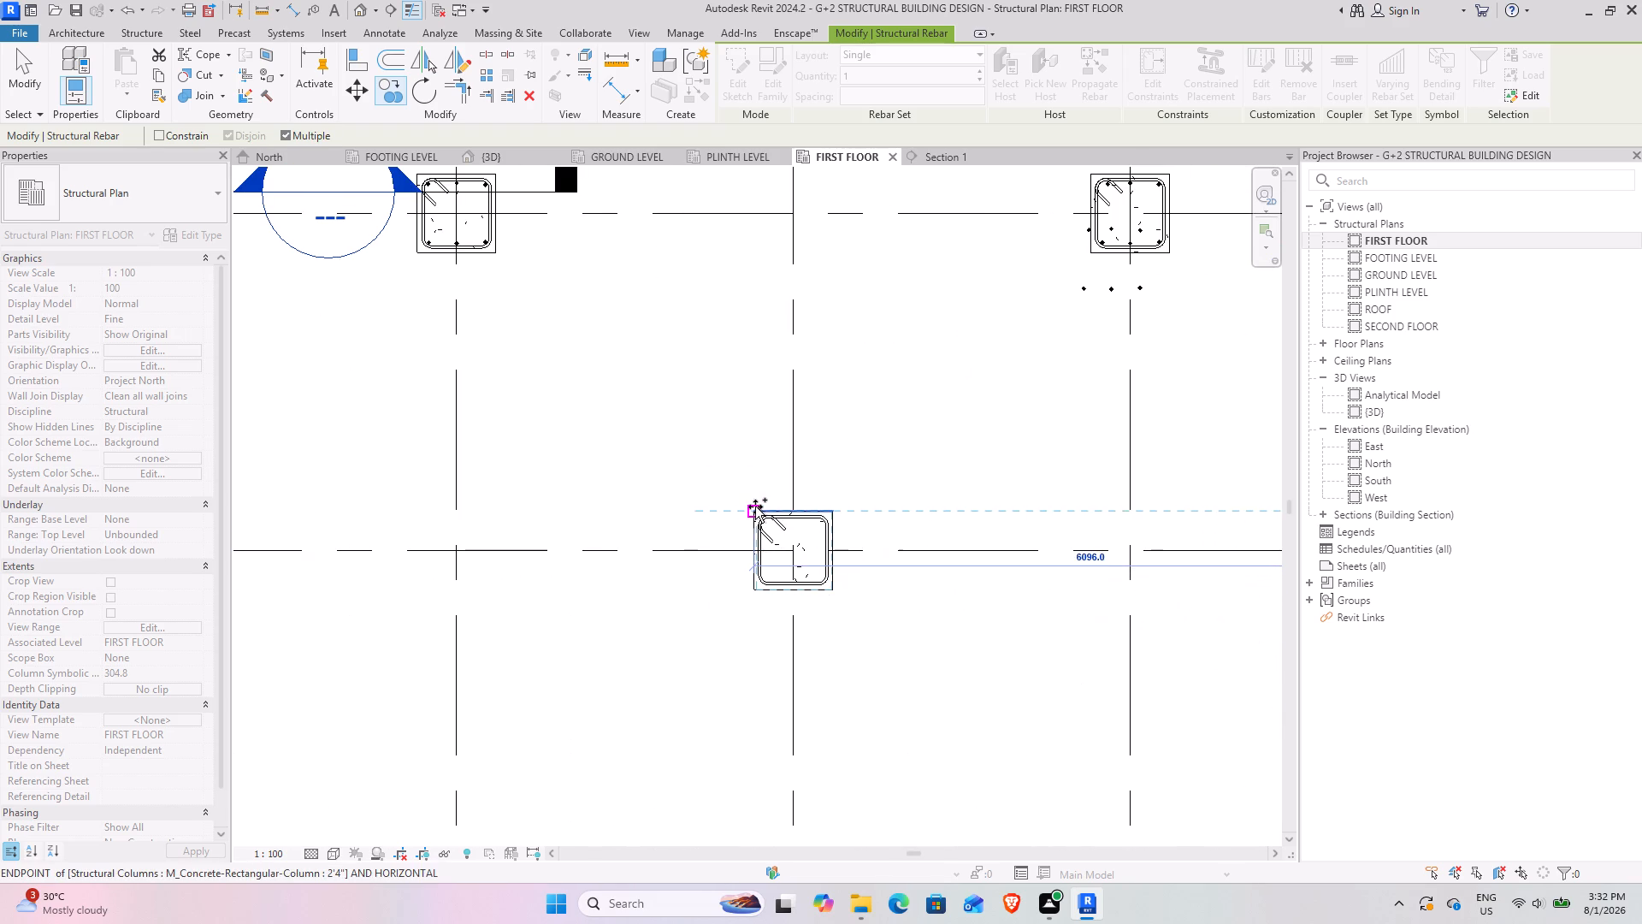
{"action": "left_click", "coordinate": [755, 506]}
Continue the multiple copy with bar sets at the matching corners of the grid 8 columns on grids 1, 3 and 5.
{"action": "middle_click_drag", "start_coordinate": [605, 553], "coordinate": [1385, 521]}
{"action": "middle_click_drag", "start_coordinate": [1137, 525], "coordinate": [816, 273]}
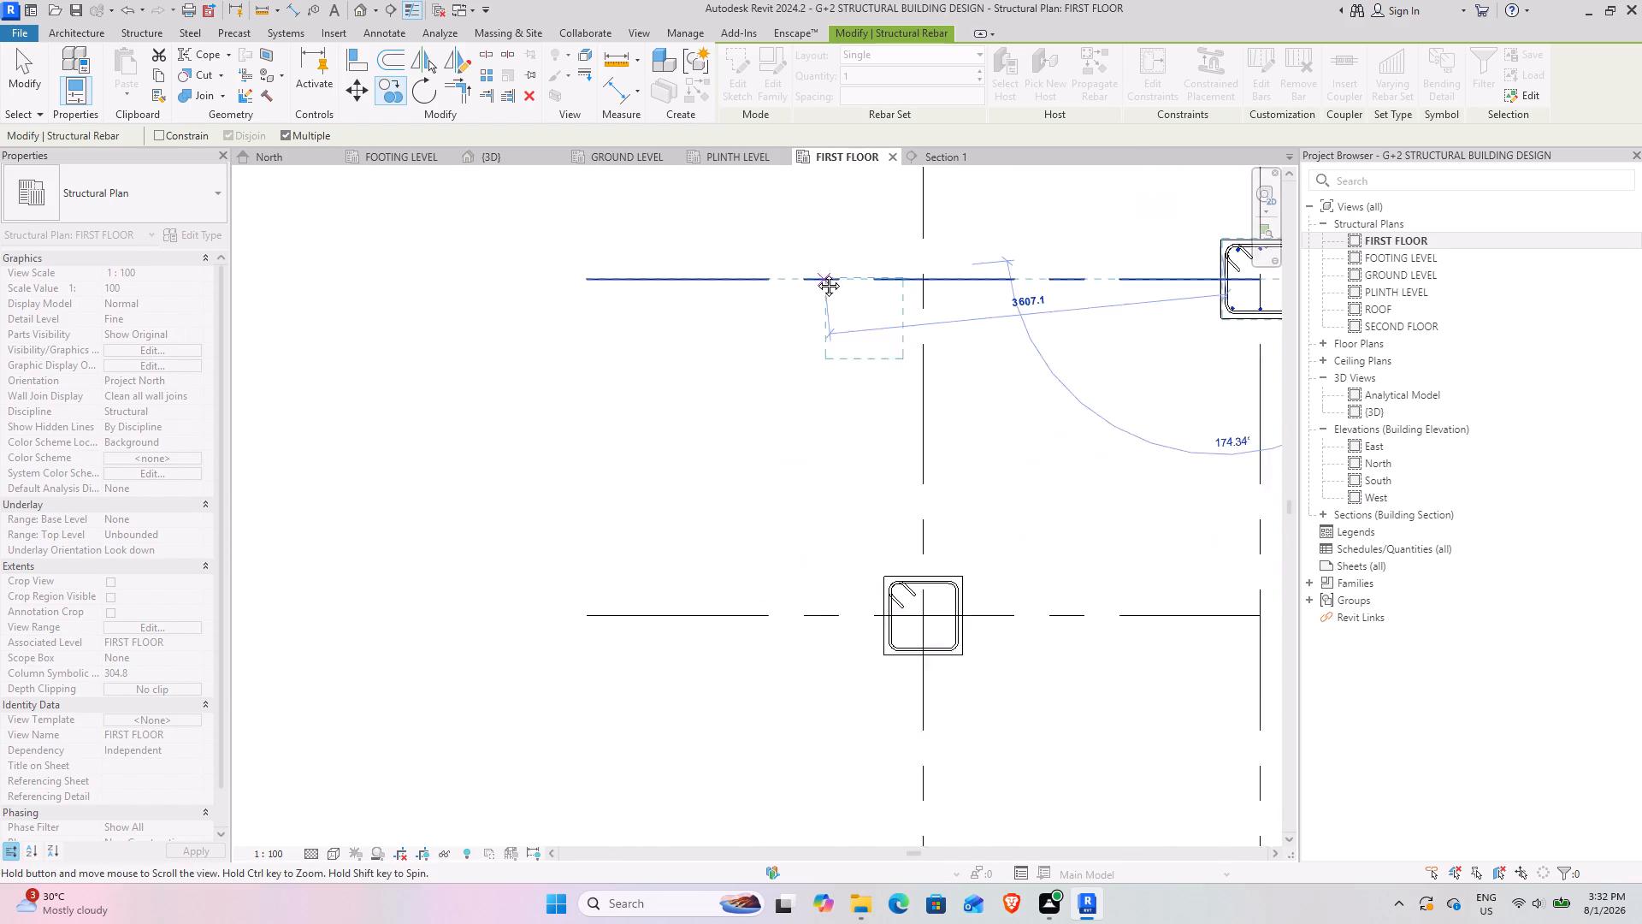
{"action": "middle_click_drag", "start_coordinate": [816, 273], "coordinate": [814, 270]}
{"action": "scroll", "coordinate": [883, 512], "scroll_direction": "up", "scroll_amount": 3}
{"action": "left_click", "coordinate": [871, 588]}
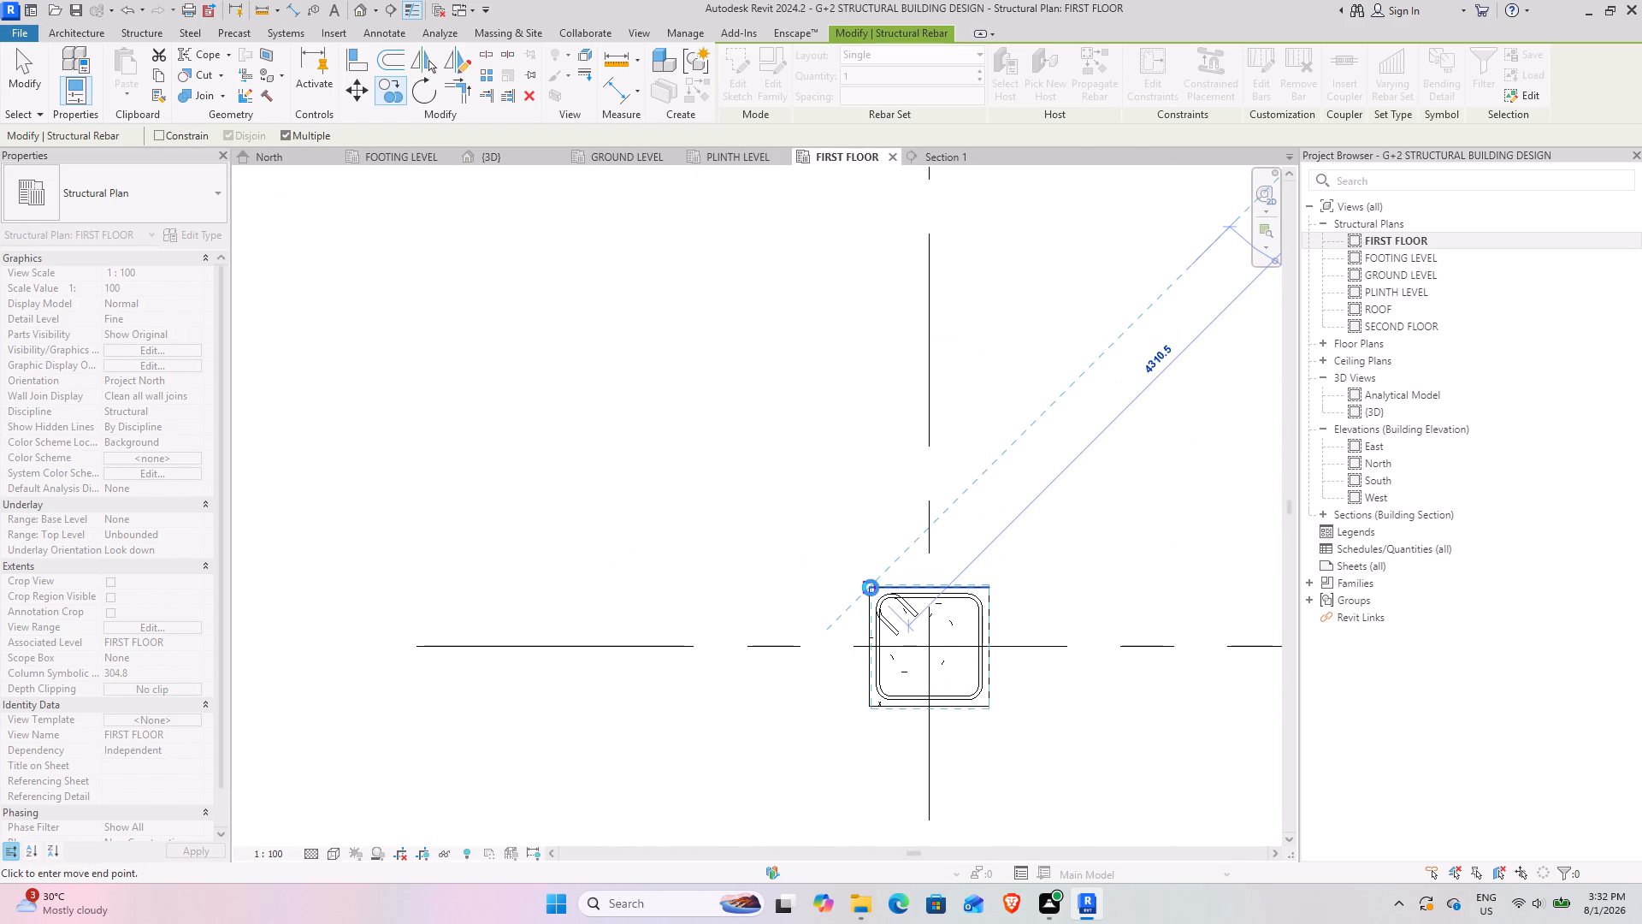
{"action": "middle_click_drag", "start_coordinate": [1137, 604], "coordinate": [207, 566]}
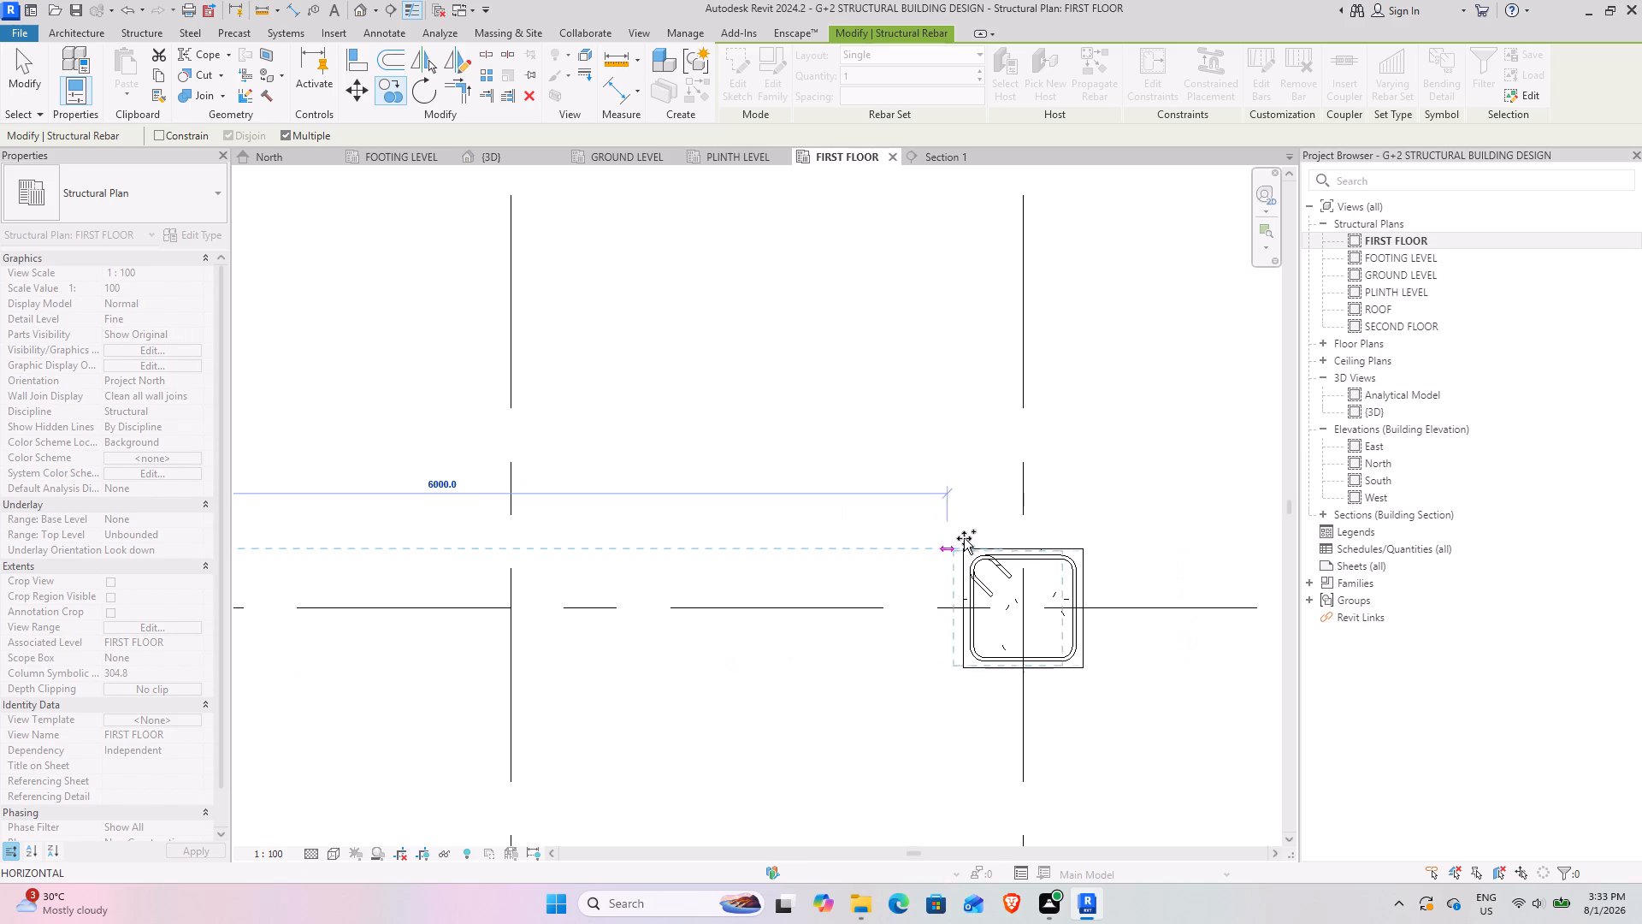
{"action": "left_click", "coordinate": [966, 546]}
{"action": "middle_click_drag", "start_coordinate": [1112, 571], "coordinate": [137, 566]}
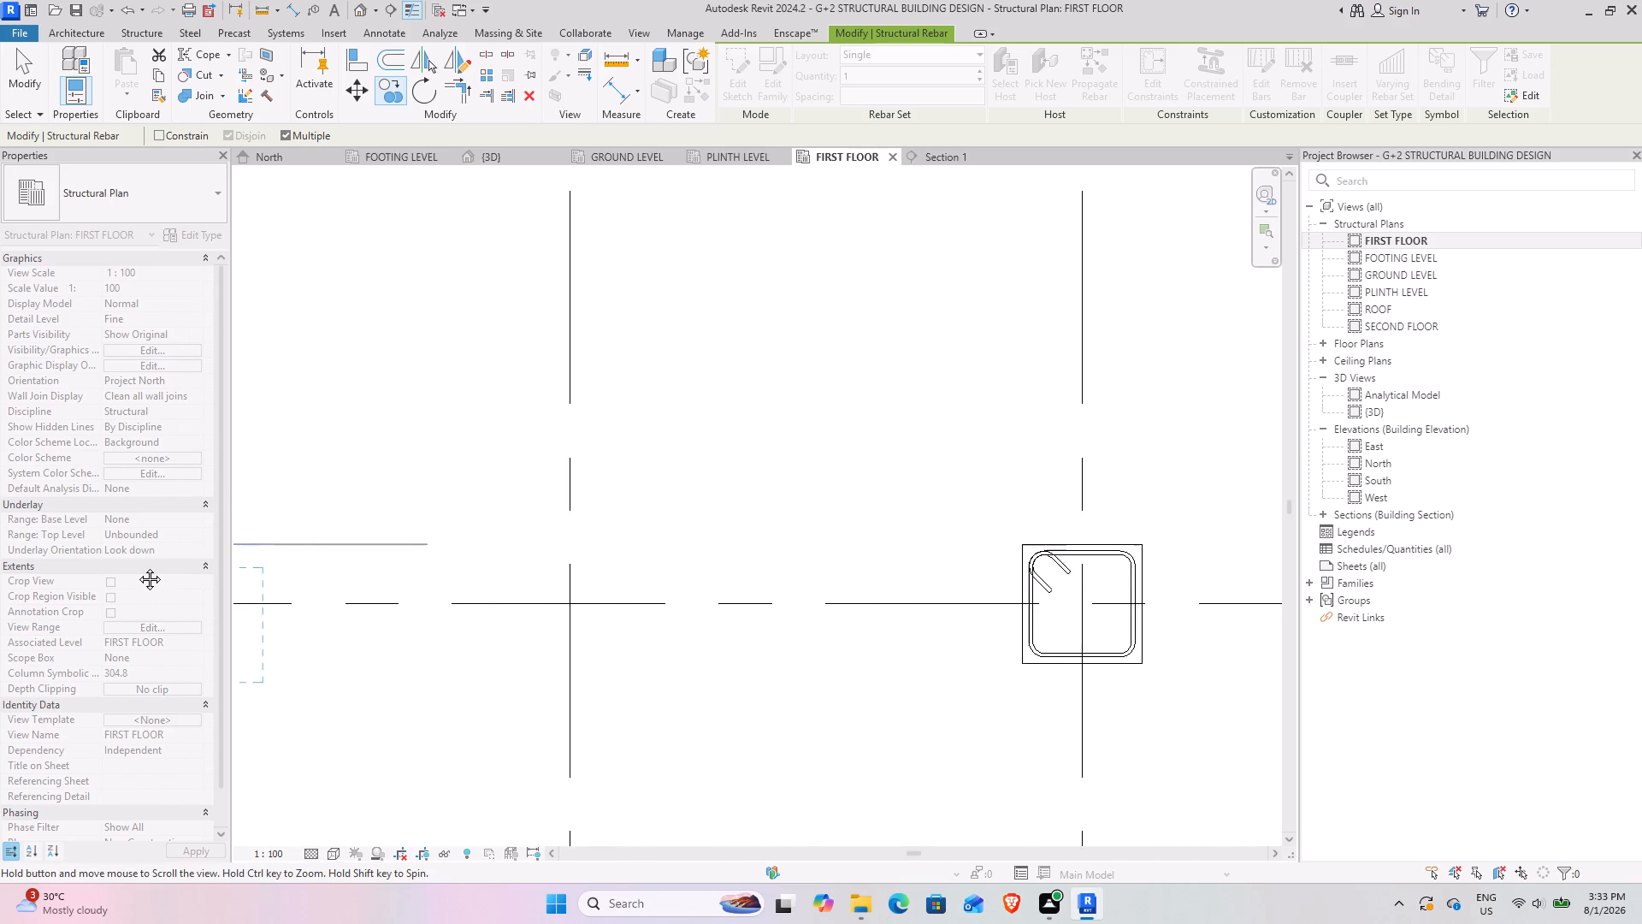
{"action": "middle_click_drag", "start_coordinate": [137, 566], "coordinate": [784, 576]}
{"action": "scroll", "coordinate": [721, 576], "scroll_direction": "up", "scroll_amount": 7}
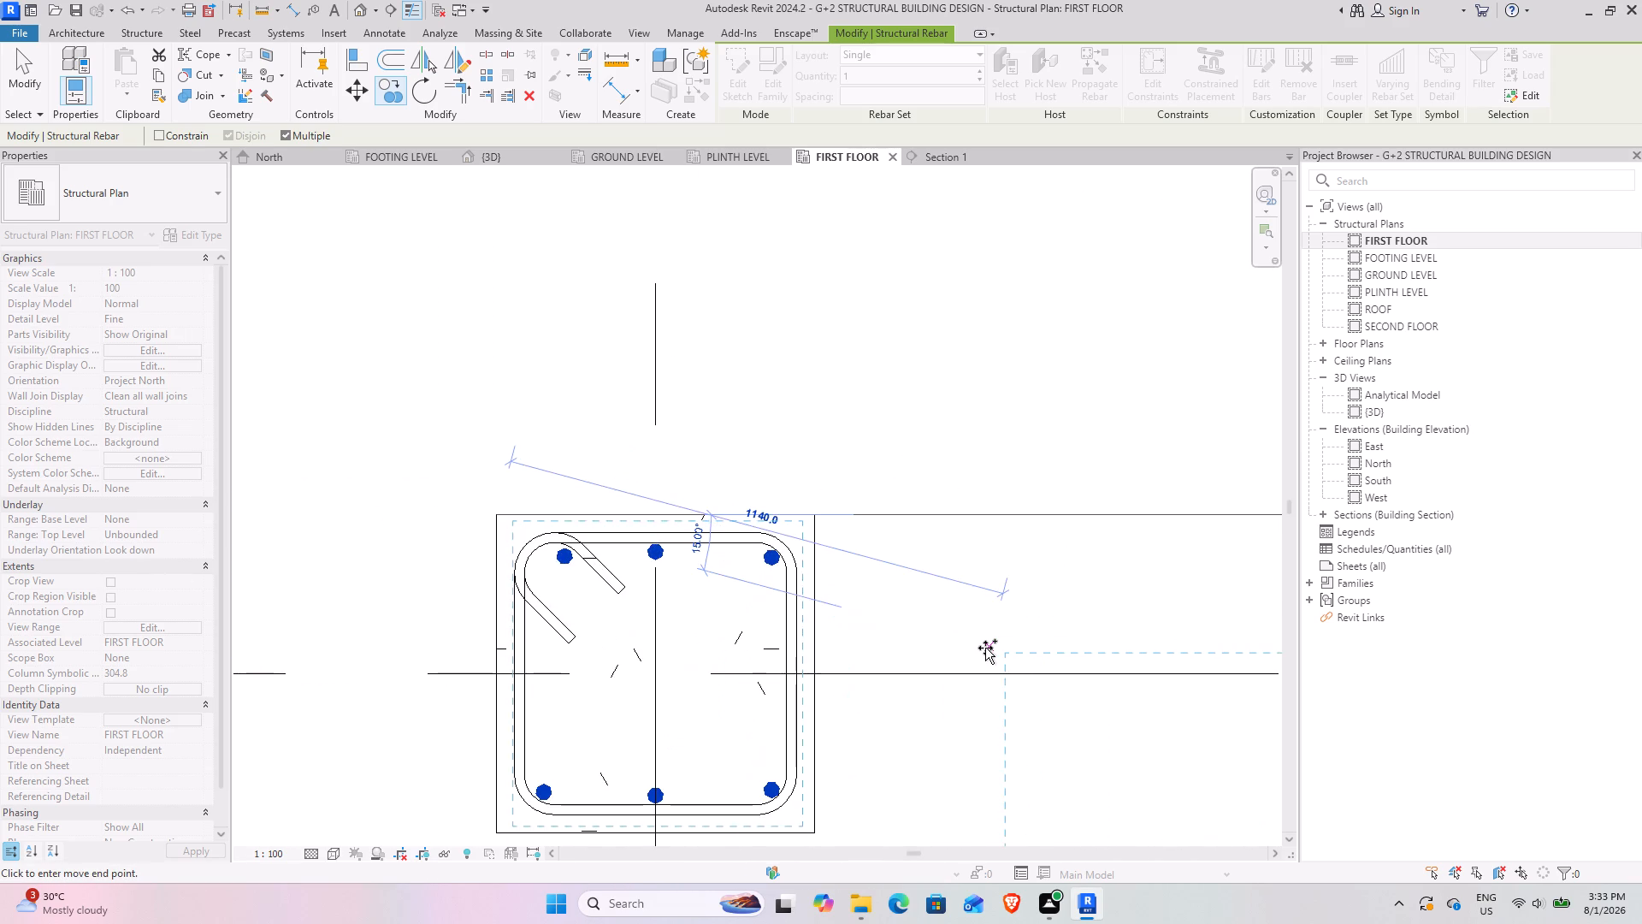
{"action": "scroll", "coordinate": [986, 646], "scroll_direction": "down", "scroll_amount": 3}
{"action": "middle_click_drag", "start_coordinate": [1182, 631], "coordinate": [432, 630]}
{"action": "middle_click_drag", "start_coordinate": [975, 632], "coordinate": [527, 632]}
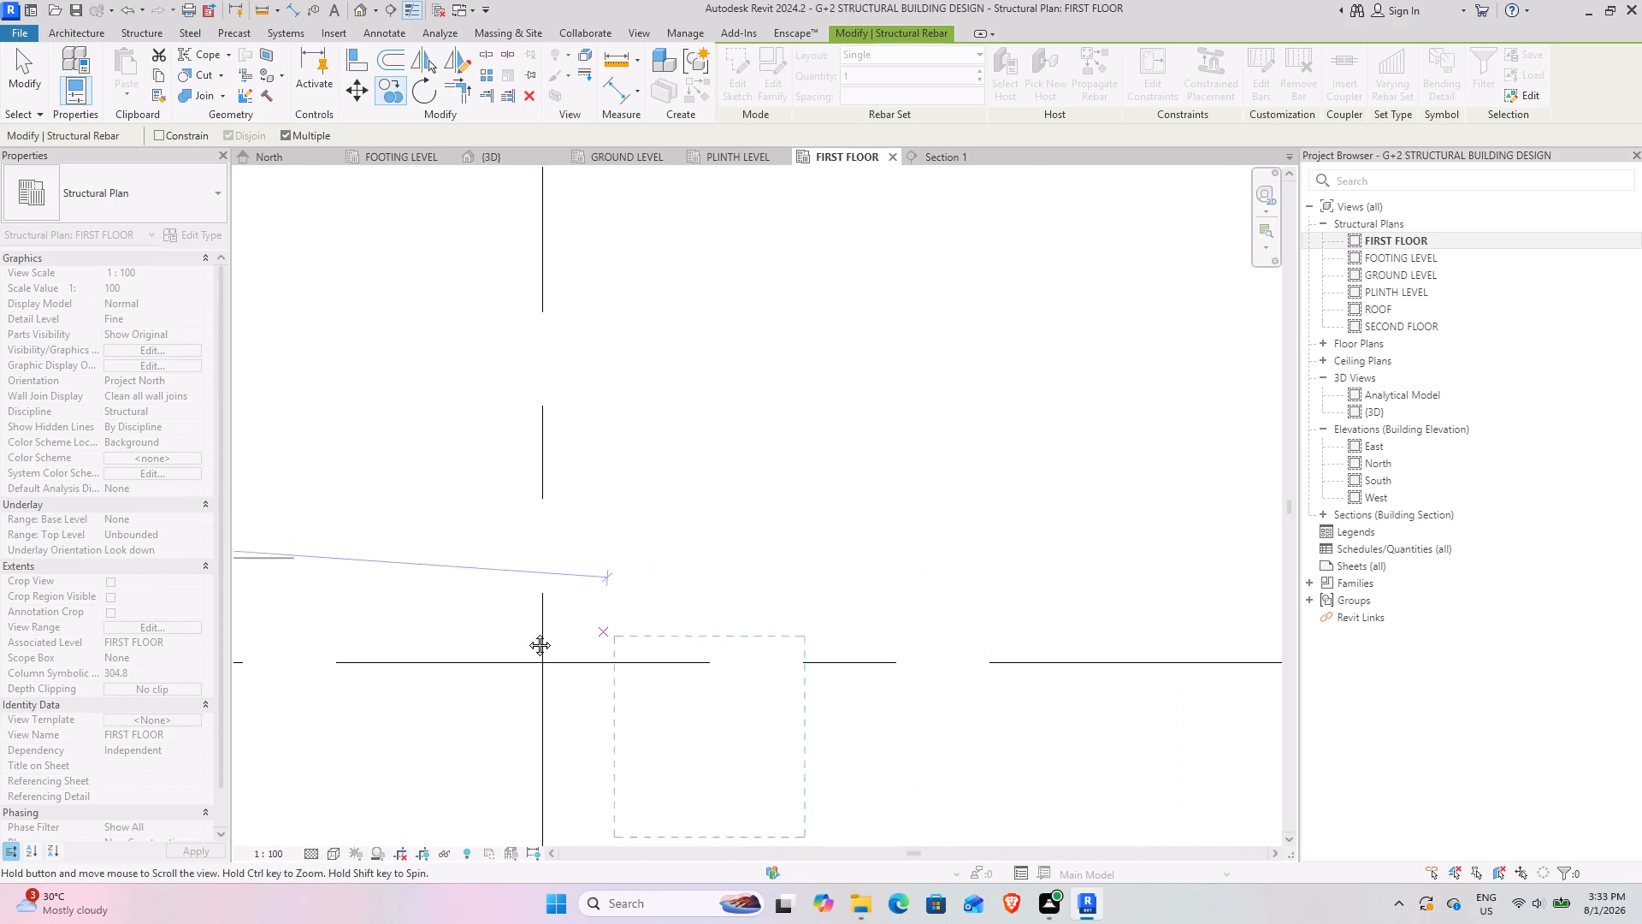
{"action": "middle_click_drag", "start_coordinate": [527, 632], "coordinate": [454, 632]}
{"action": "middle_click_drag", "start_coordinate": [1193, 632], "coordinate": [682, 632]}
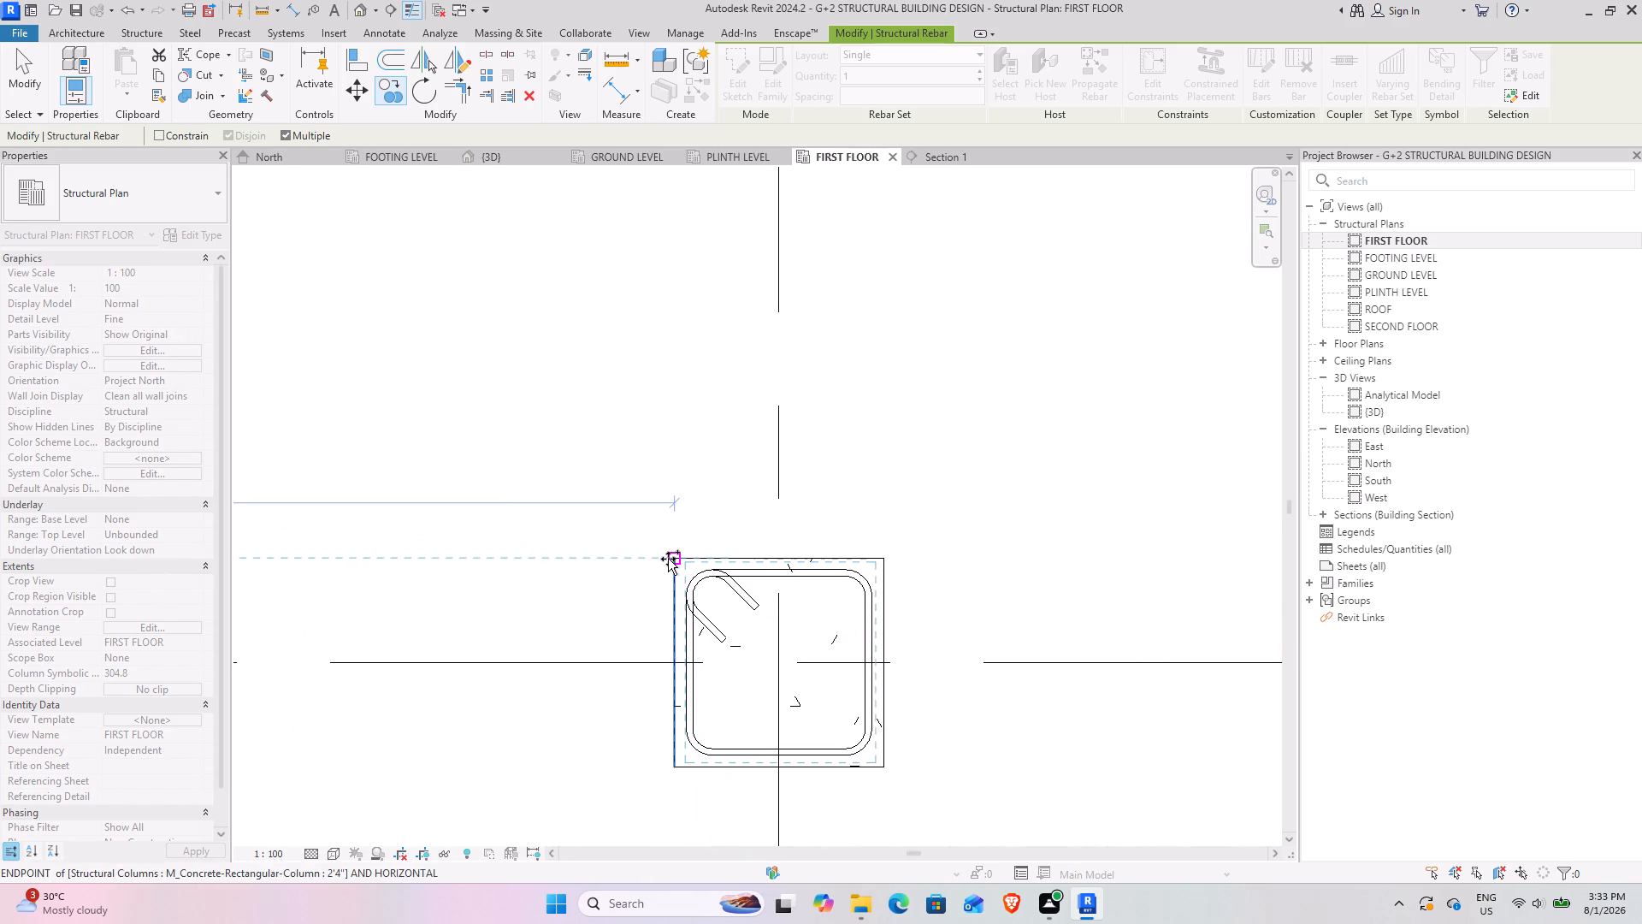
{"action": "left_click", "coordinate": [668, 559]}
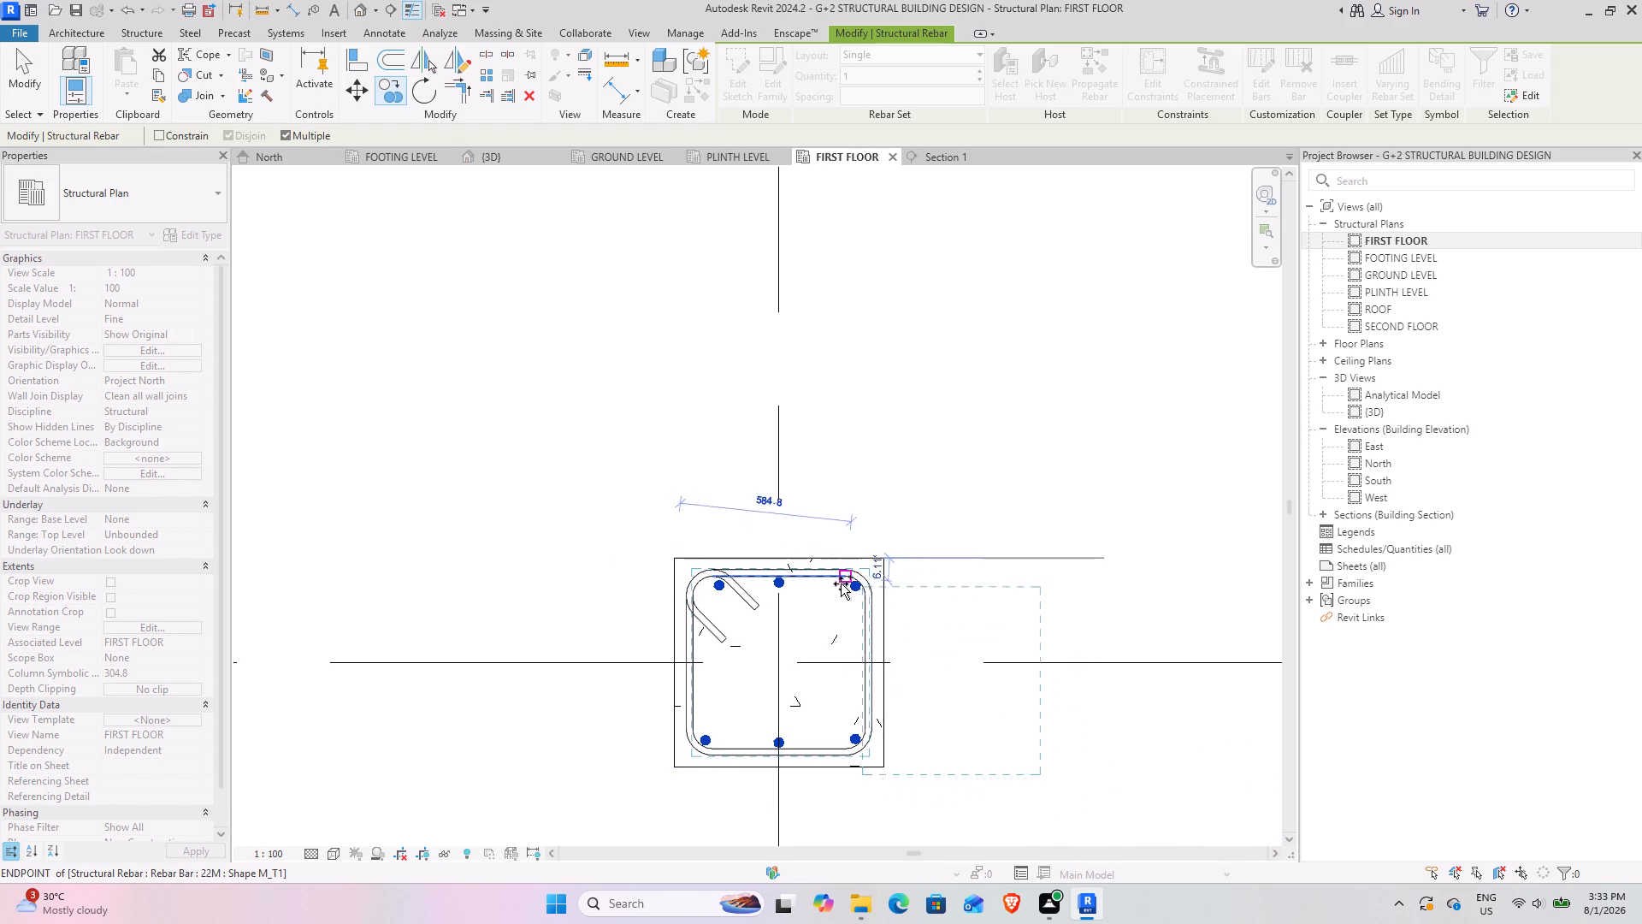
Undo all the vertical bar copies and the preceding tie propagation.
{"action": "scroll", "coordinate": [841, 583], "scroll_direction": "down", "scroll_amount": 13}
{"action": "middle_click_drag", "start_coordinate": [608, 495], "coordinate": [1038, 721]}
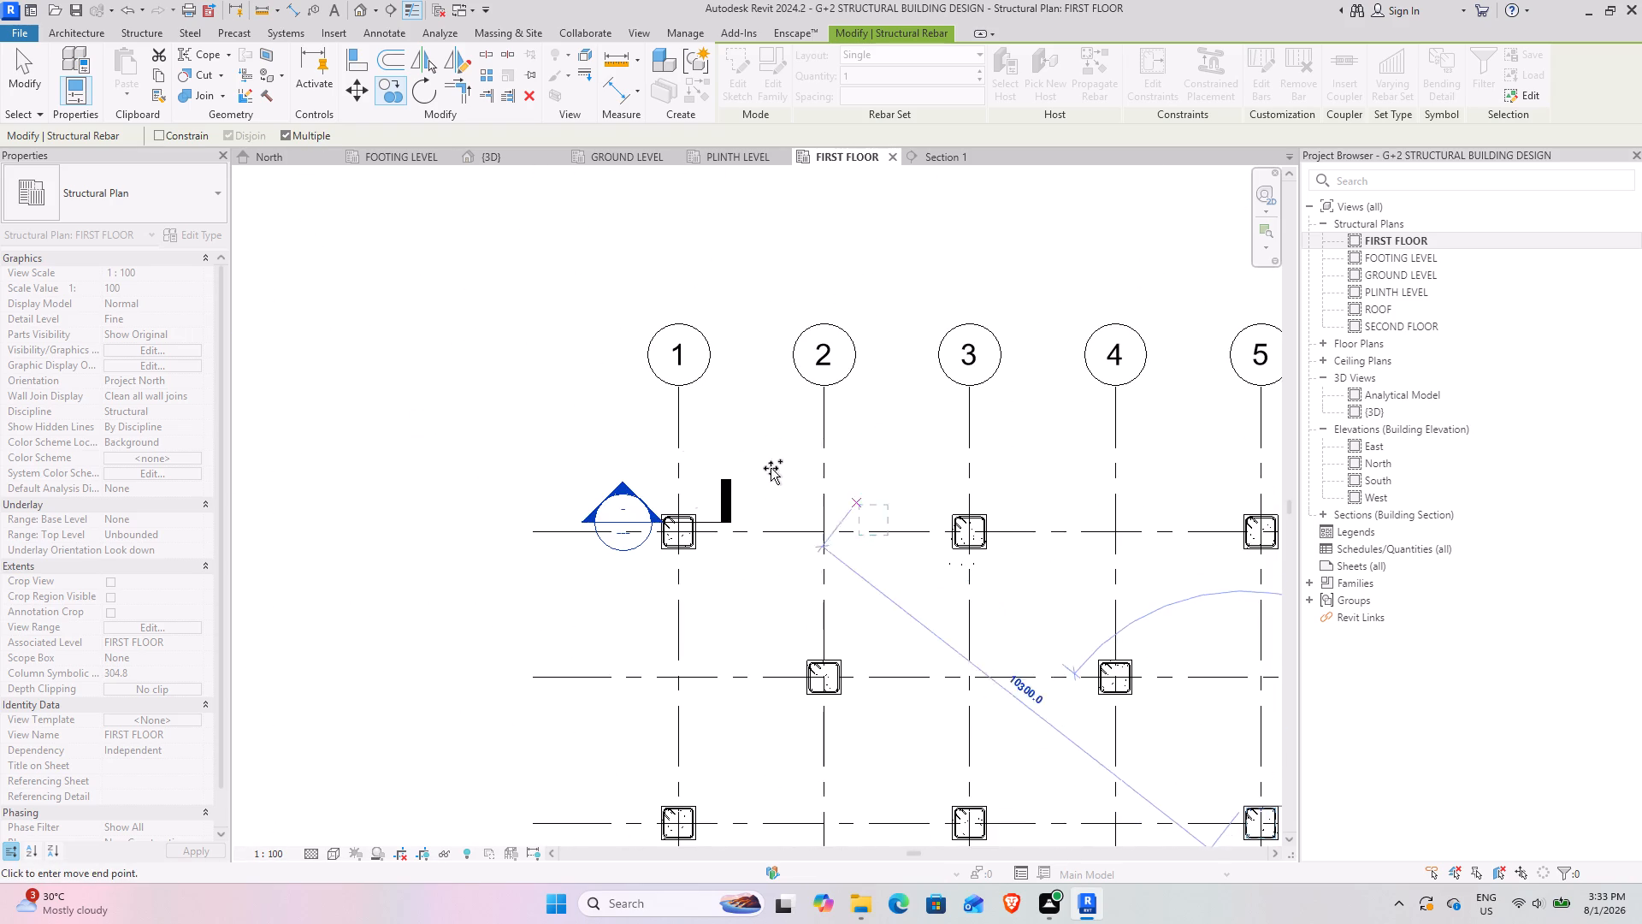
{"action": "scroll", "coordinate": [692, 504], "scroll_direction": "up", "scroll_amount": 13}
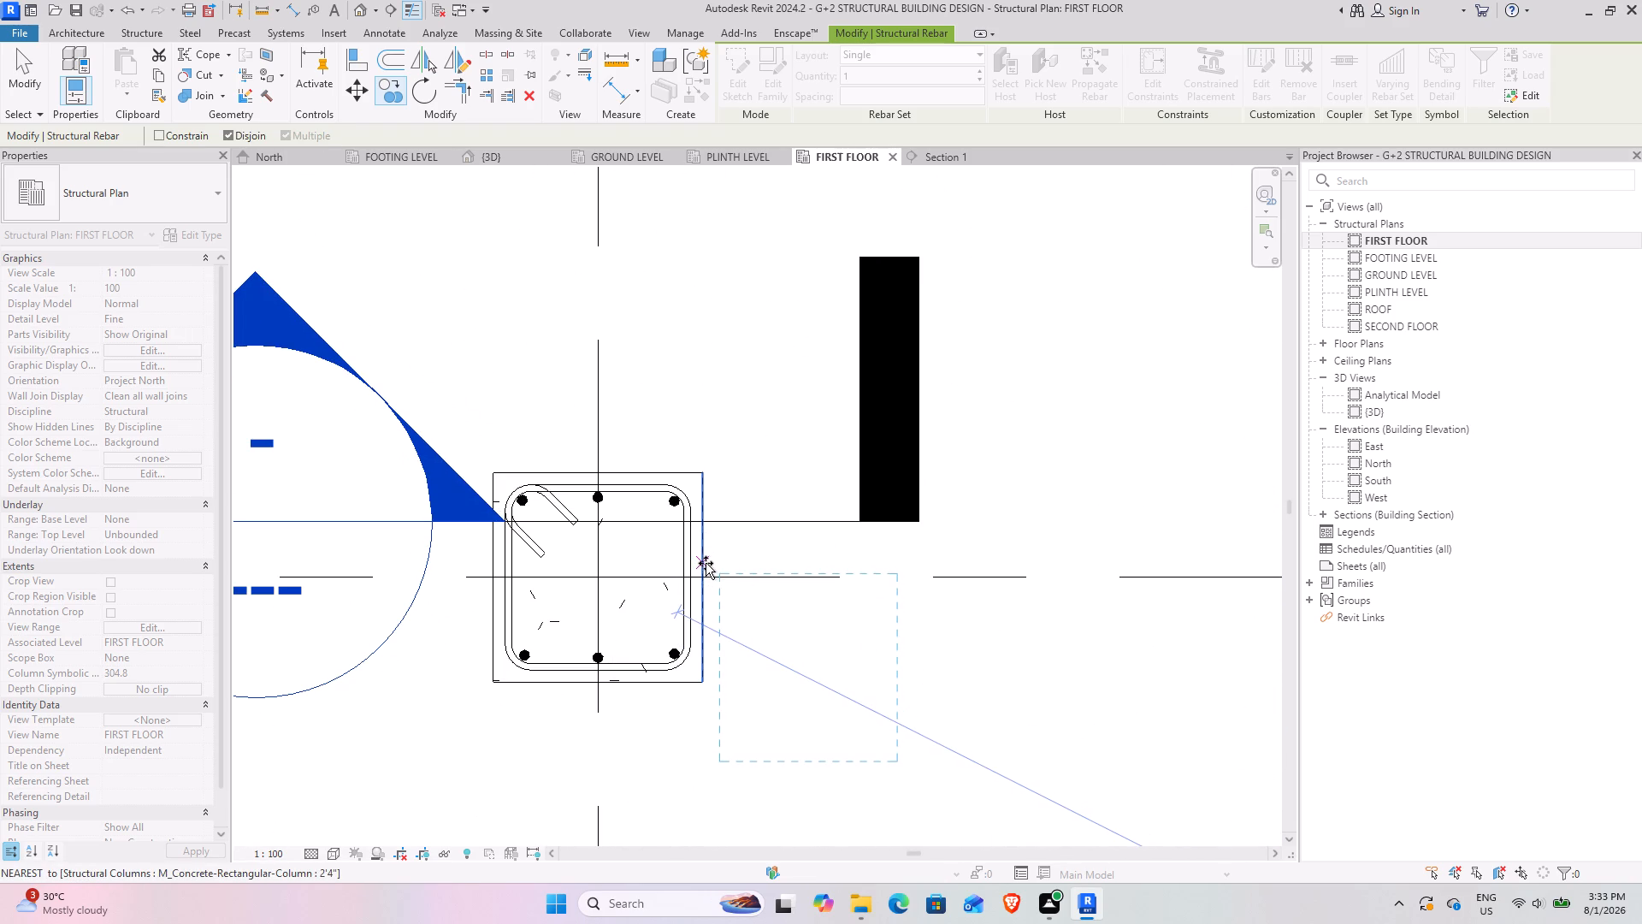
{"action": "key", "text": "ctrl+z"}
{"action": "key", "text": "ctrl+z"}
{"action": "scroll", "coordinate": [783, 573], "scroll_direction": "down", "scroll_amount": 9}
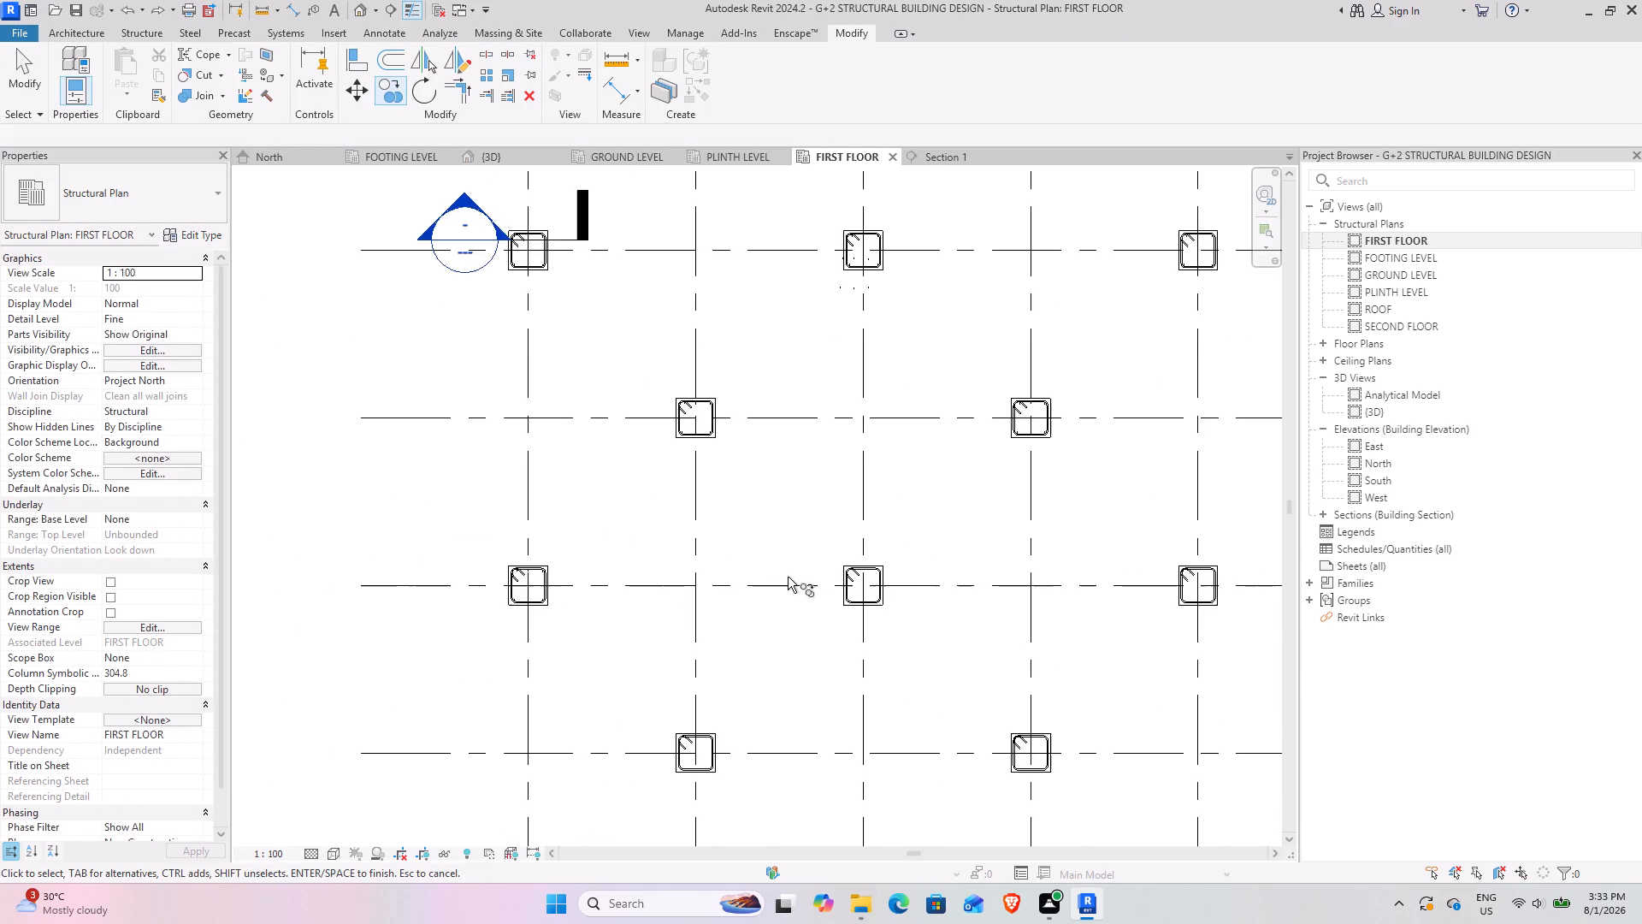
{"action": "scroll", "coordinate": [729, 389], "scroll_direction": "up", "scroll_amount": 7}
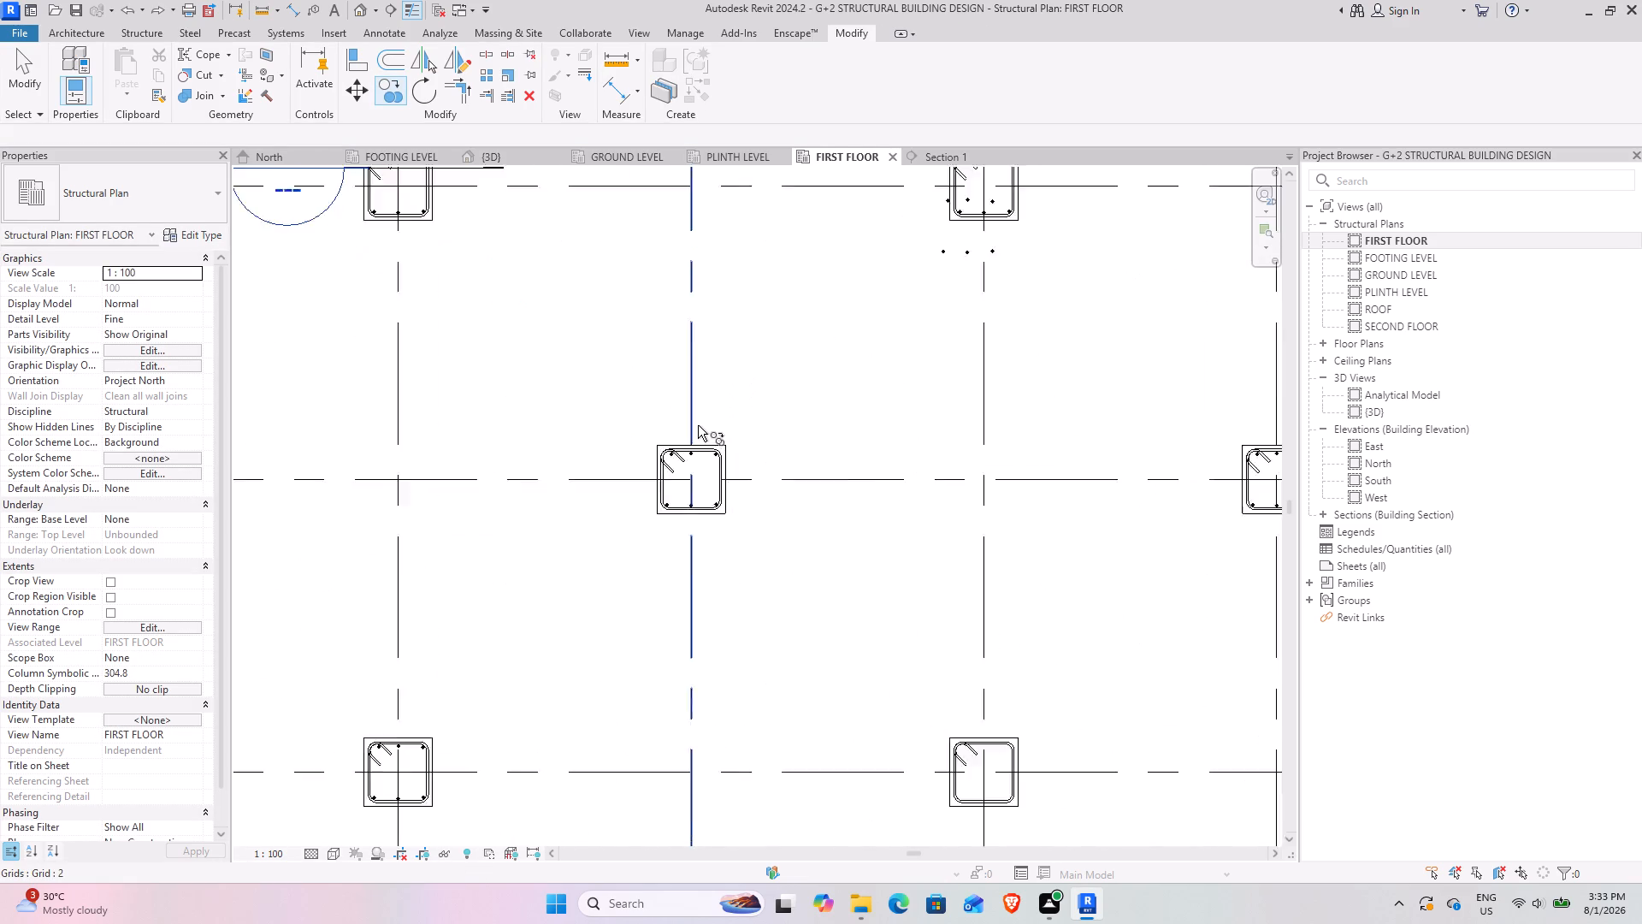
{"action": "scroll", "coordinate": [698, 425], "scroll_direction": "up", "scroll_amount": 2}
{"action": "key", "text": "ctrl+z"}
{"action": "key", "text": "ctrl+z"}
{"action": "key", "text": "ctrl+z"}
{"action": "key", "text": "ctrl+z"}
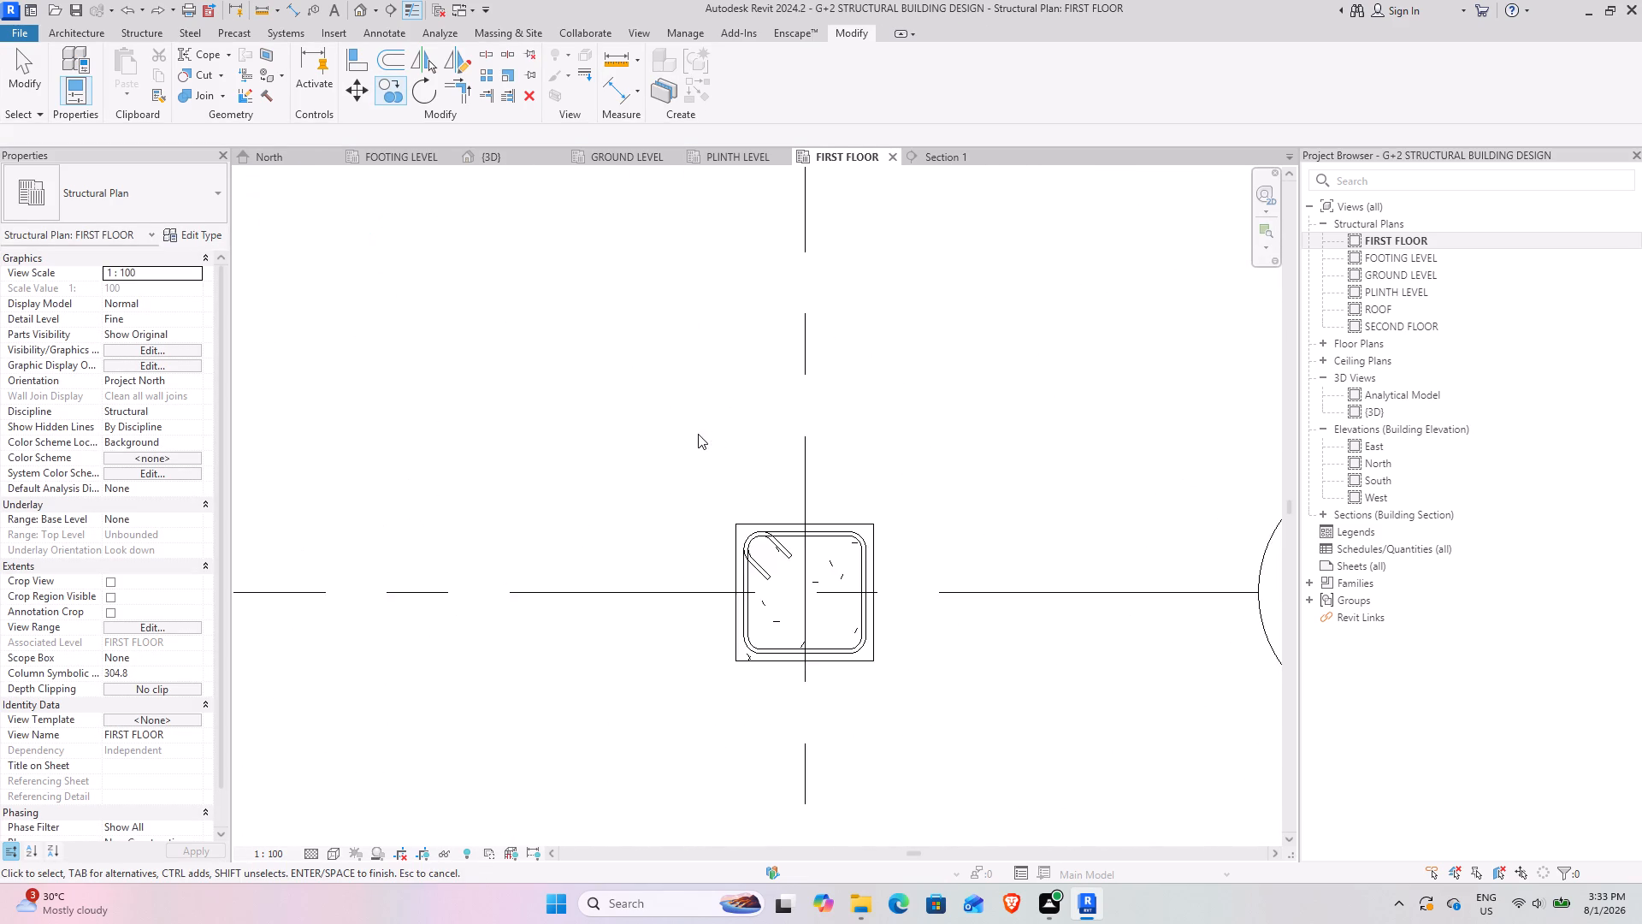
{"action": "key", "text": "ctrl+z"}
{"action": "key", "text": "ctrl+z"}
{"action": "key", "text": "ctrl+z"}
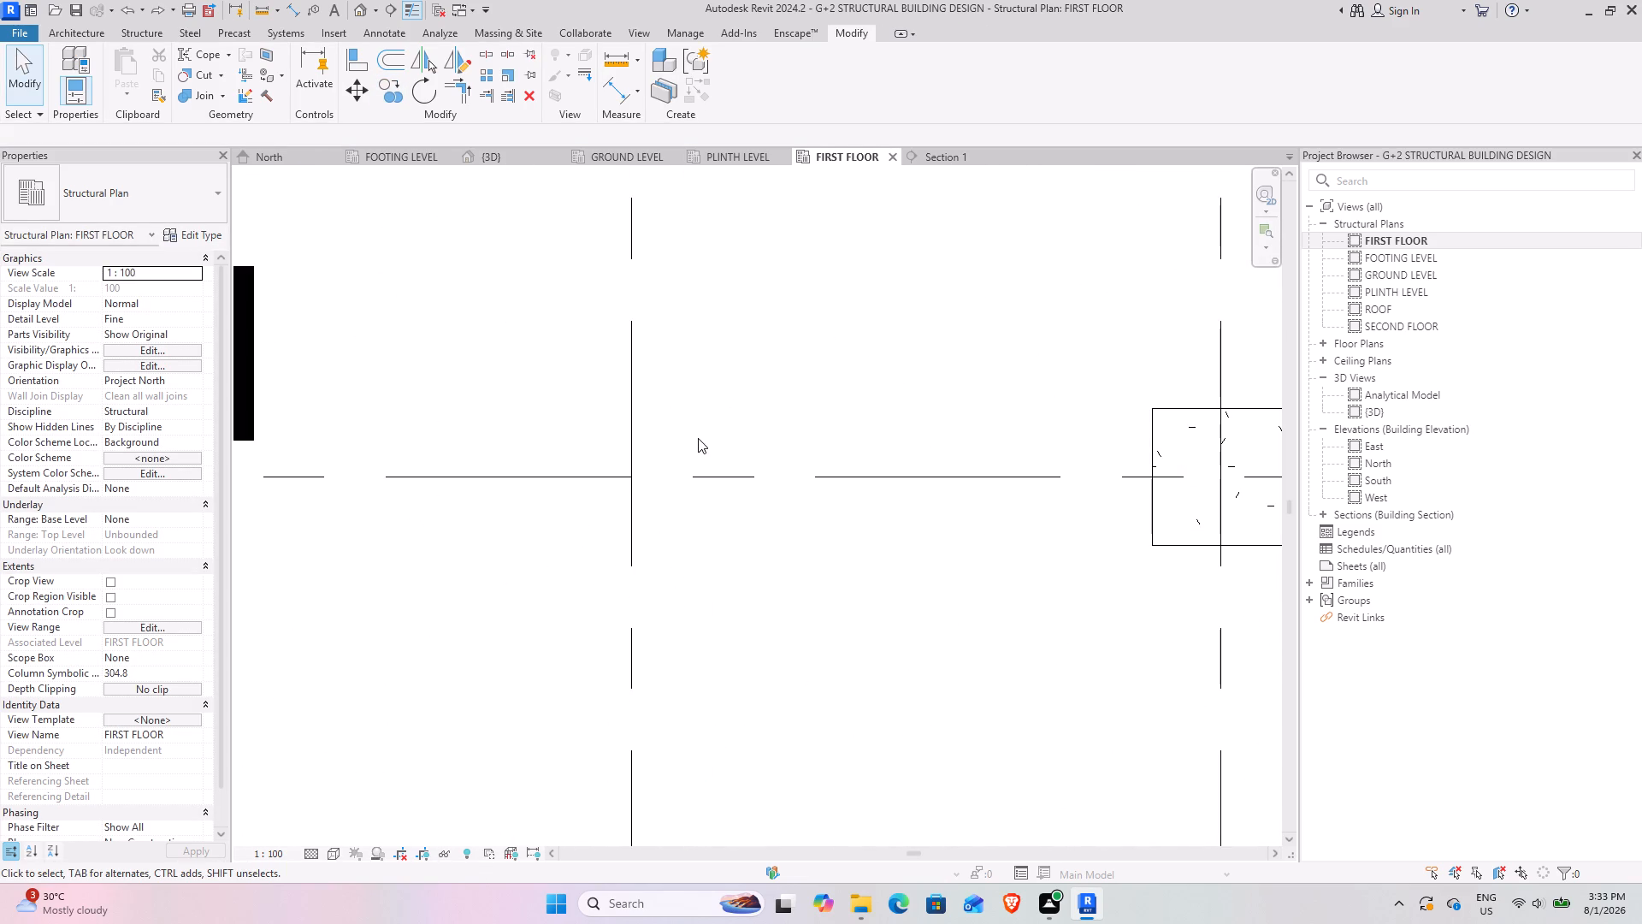
Select the corner column's six 36M bars and multiple-copy them from the column's outer corner to the matching corner of the column at grids 3 and 6.
{"action": "scroll", "coordinate": [698, 438], "scroll_direction": "down", "scroll_amount": 9}
{"action": "middle_click_drag", "start_coordinate": [619, 453], "coordinate": [940, 542]}
{"action": "scroll", "coordinate": [800, 510], "scroll_direction": "up", "scroll_amount": 7}
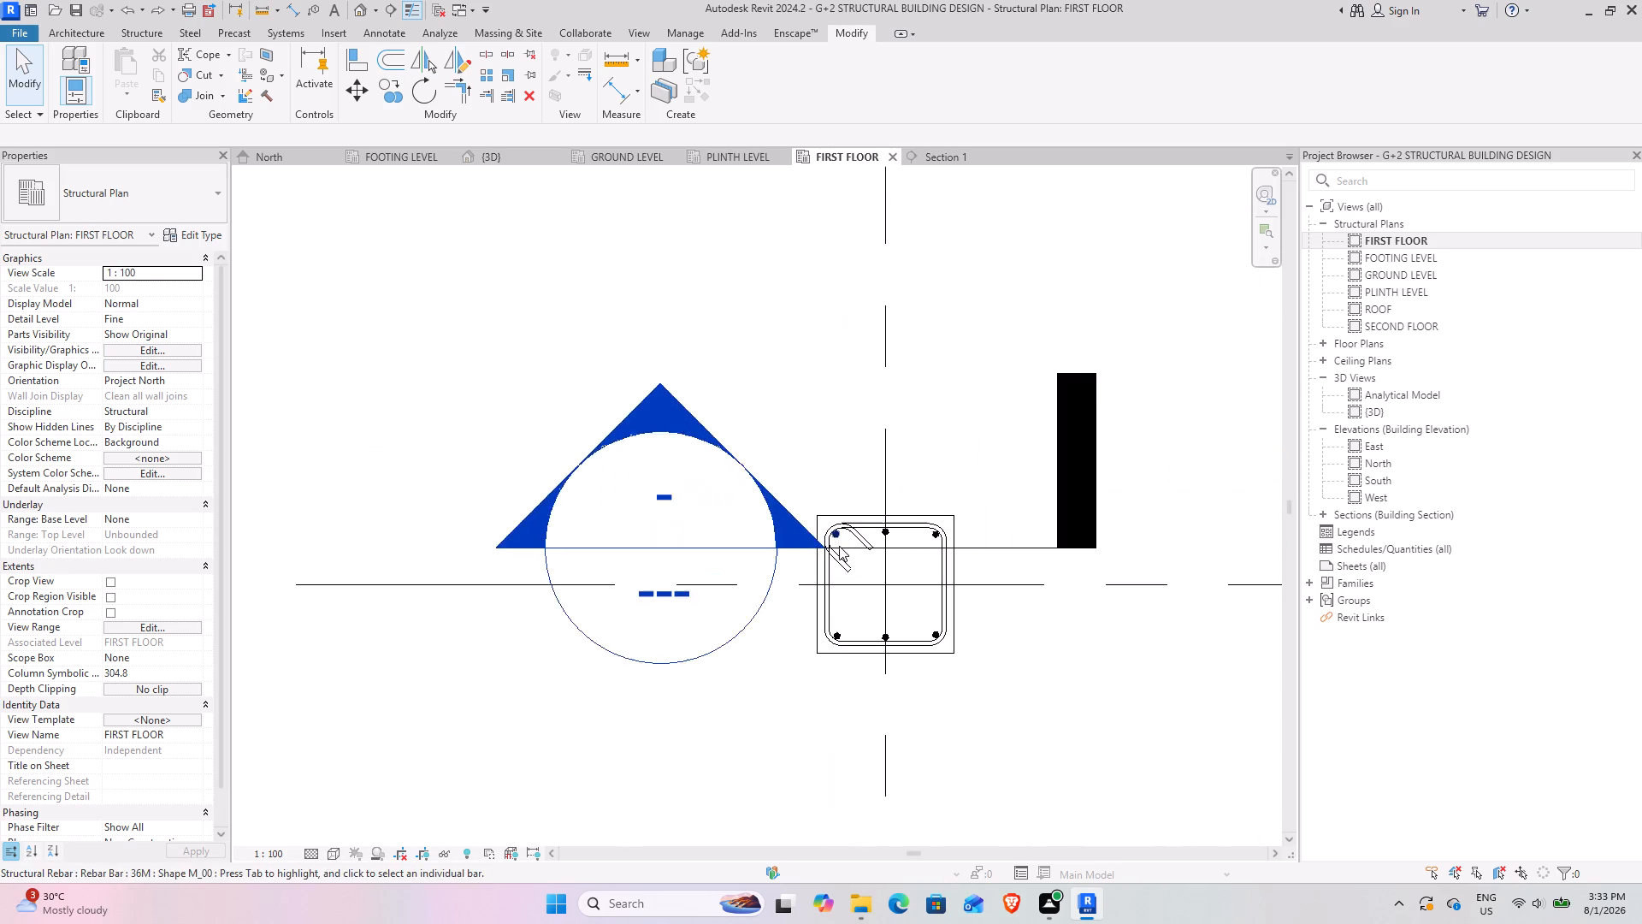
{"action": "scroll", "coordinate": [839, 546], "scroll_direction": "up", "scroll_amount": 15}
{"action": "left_click", "coordinate": [689, 470]}
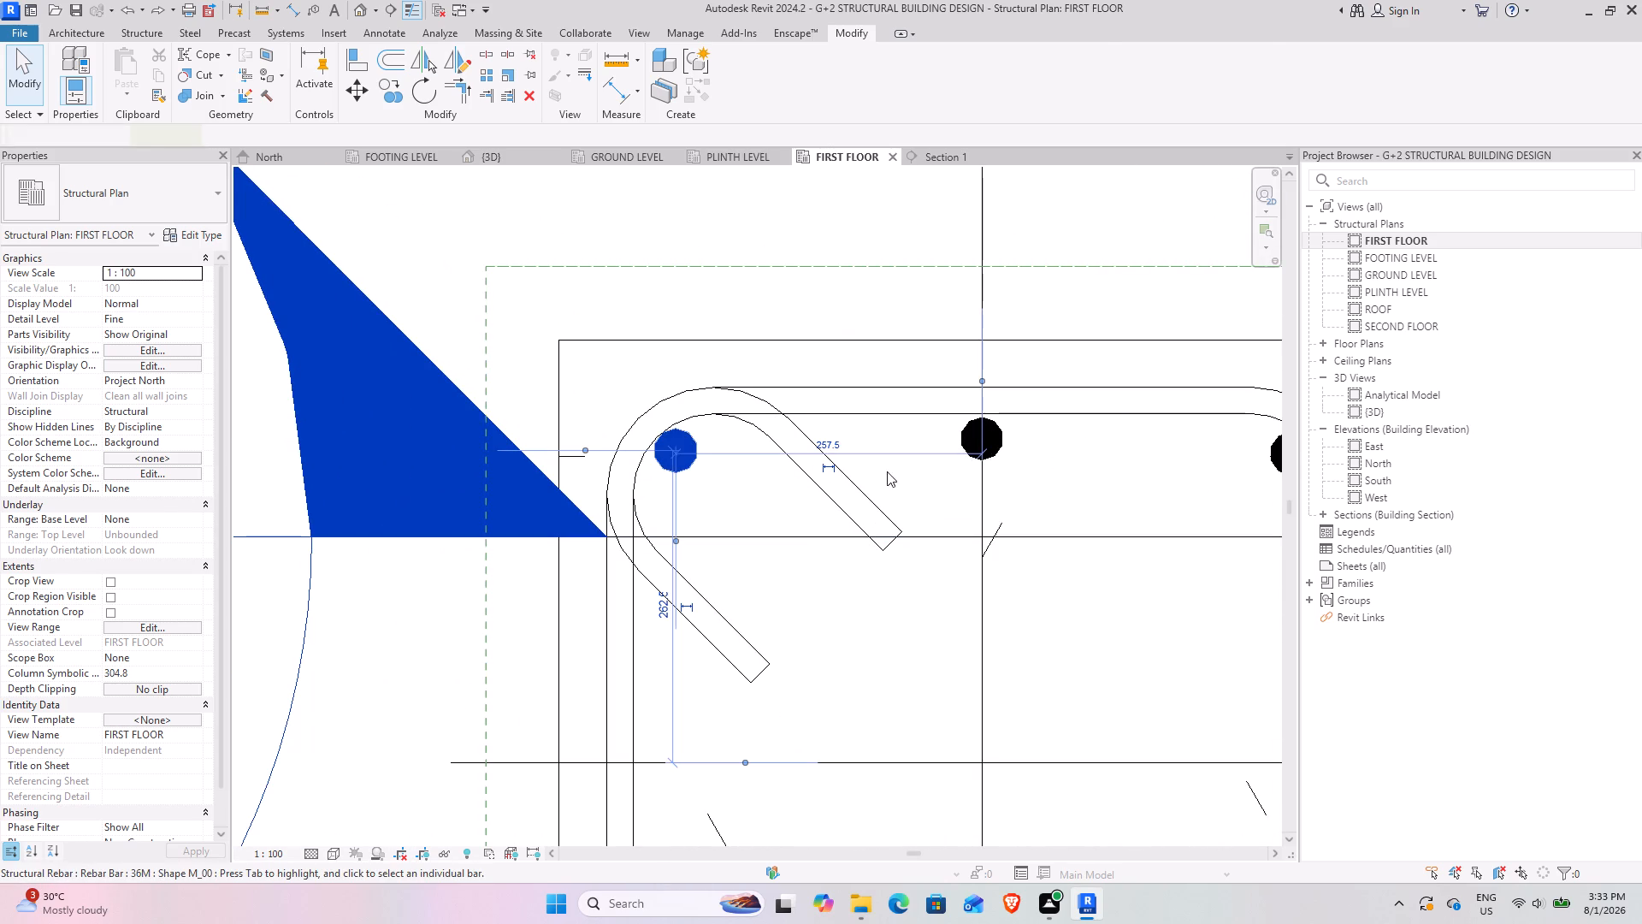
{"action": "left_click", "coordinate": [1001, 449], "text": "ctrl"}
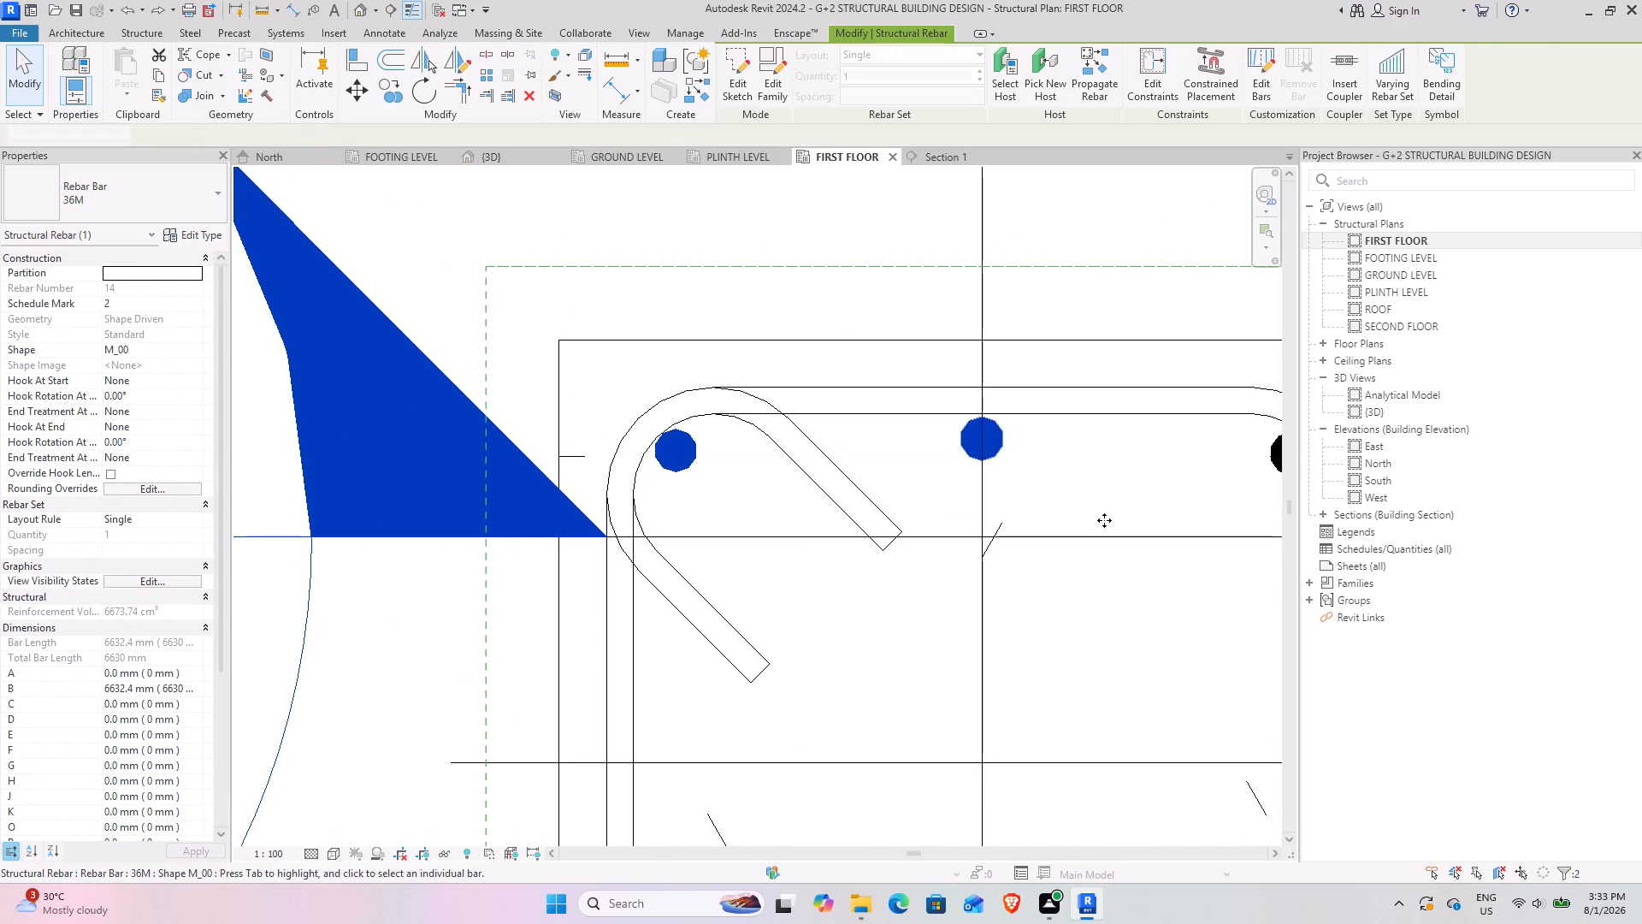
{"action": "middle_click_drag", "start_coordinate": [1104, 520], "coordinate": [629, 441], "text": "ctrl"}
{"action": "scroll", "coordinate": [836, 522], "scroll_direction": "down", "scroll_amount": 4}
{"action": "middle_click_drag", "start_coordinate": [966, 558], "coordinate": [803, 516]}
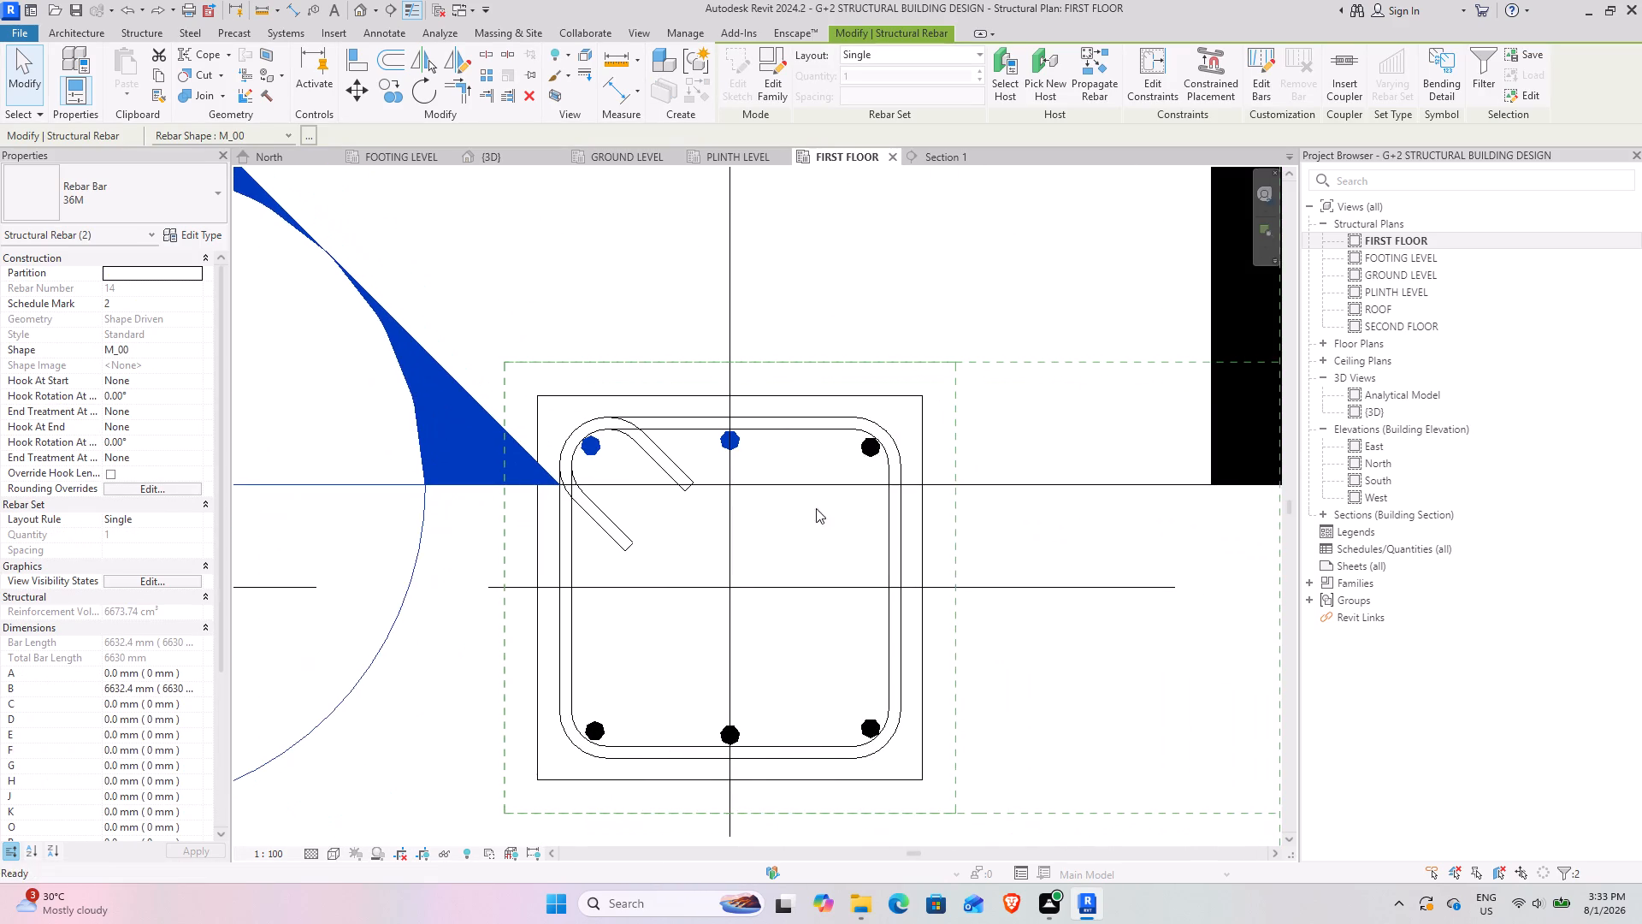
{"action": "left_click", "coordinate": [877, 456], "text": "ctrl"}
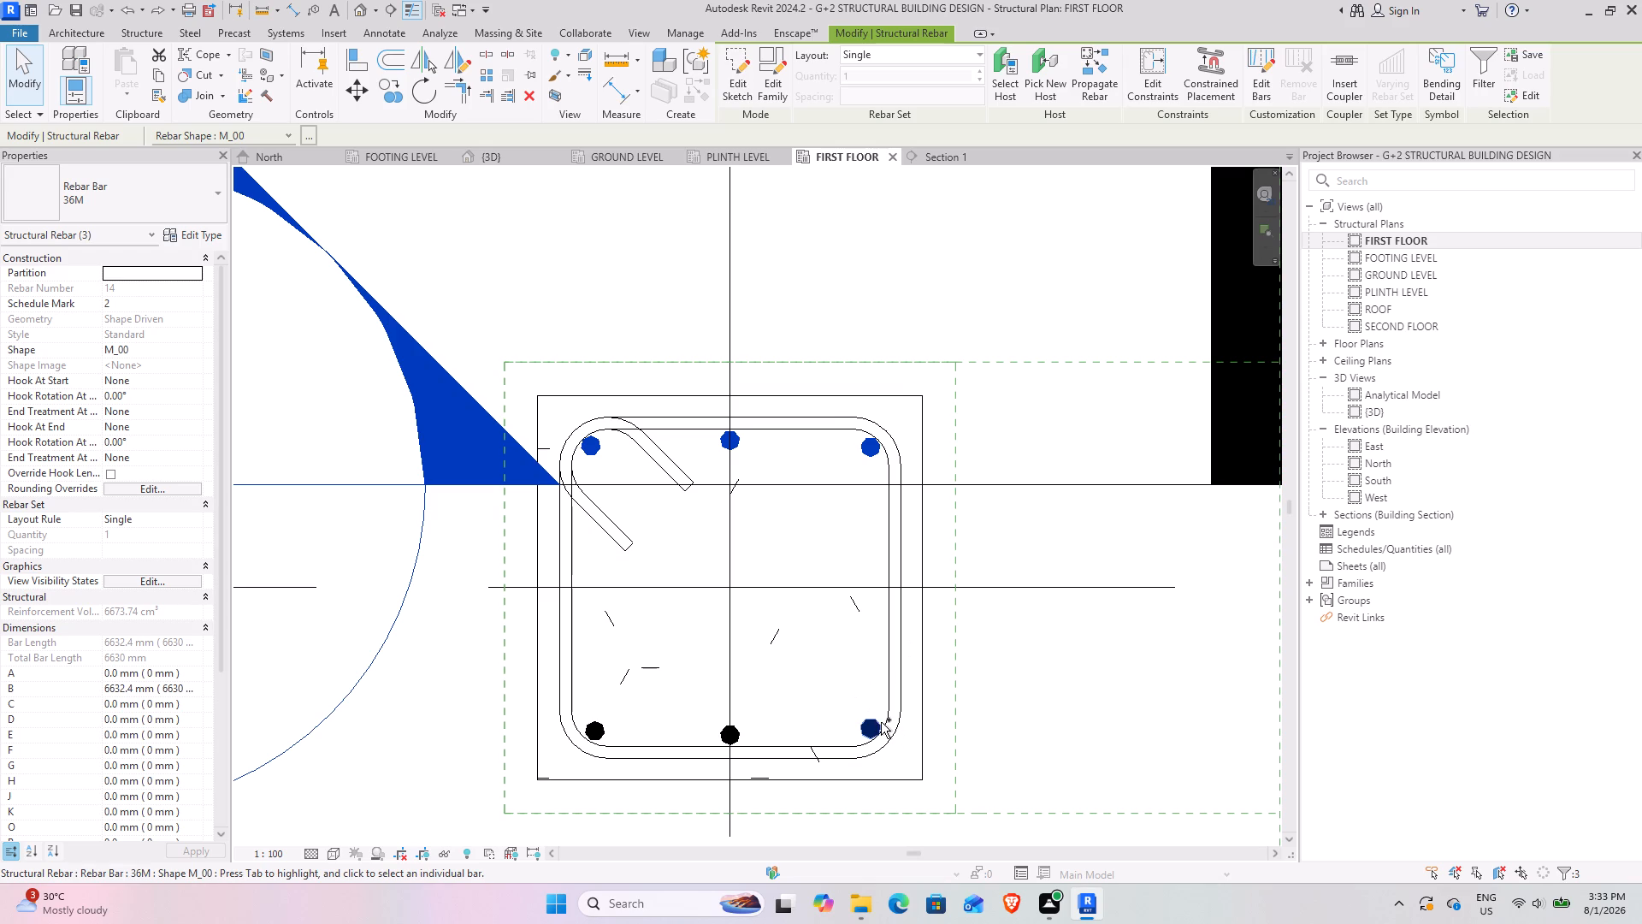
{"action": "left_click", "coordinate": [881, 722], "text": "ctrl"}
{"action": "left_click", "coordinate": [741, 731], "text": "ctrl"}
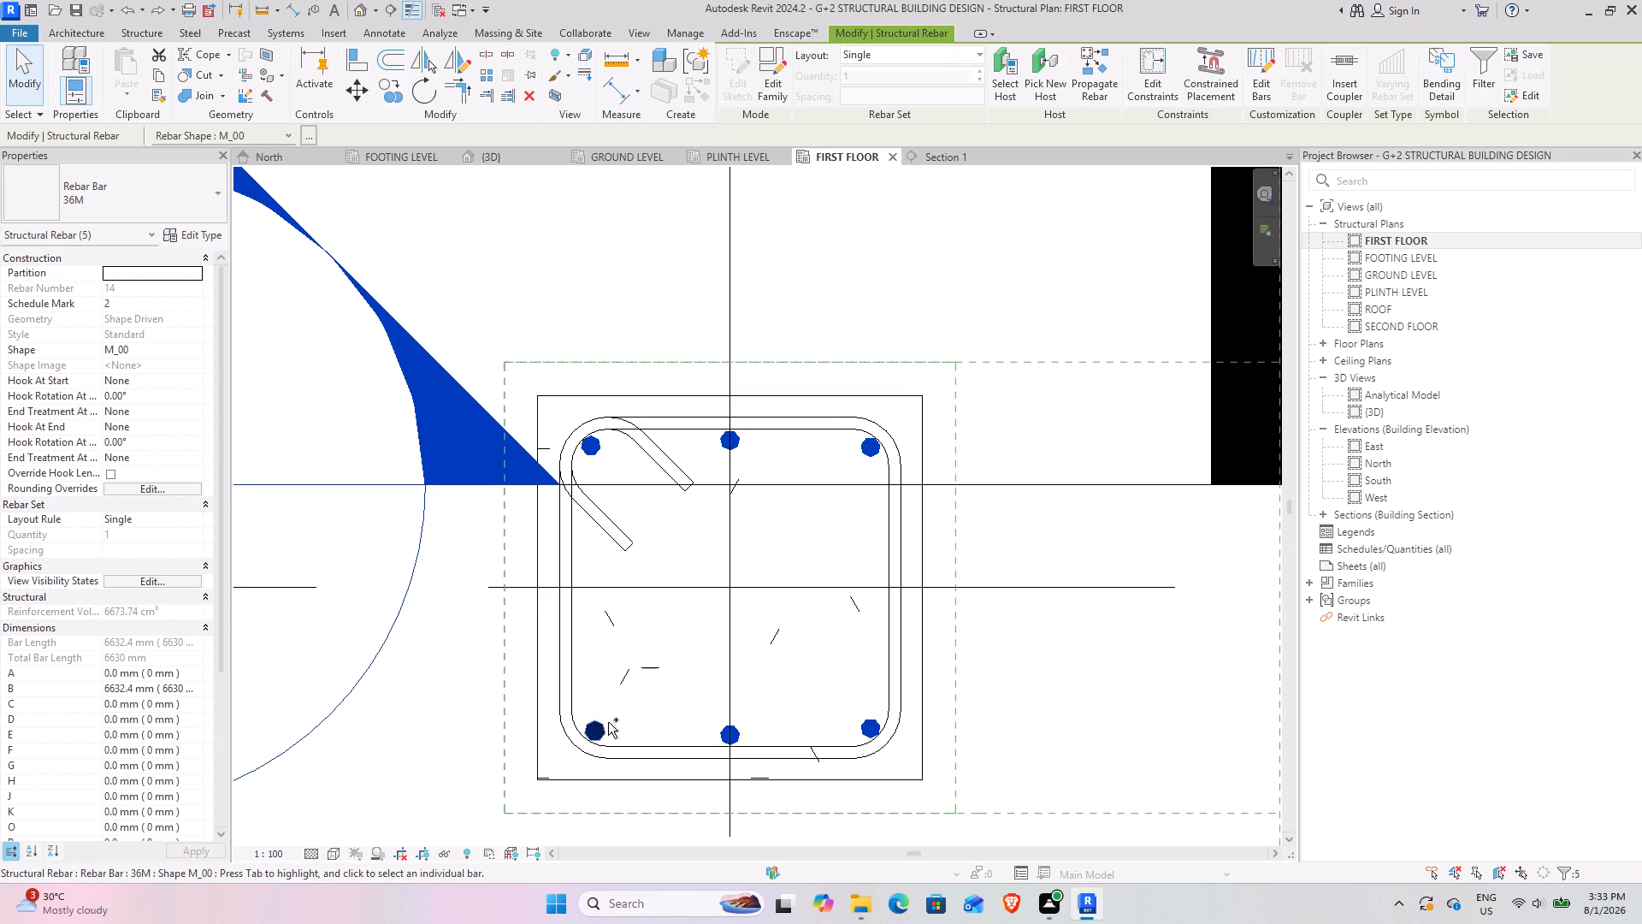
{"action": "left_click", "coordinate": [607, 725], "text": "ctrl"}
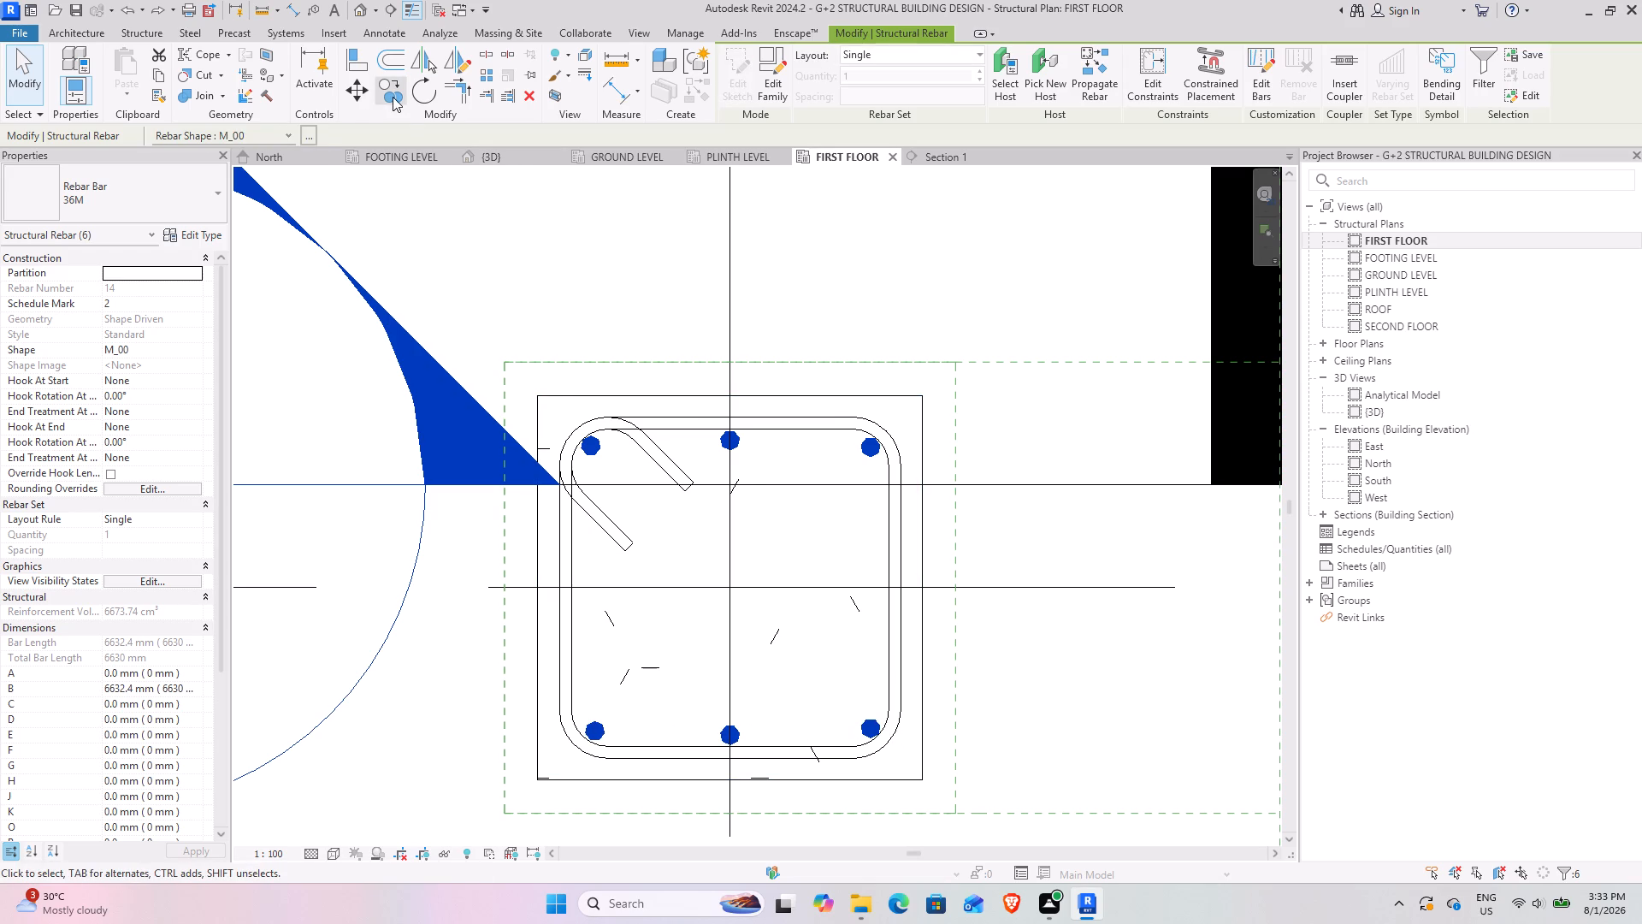
{"action": "left_click", "coordinate": [393, 97]}
{"action": "left_click", "coordinate": [539, 396]}
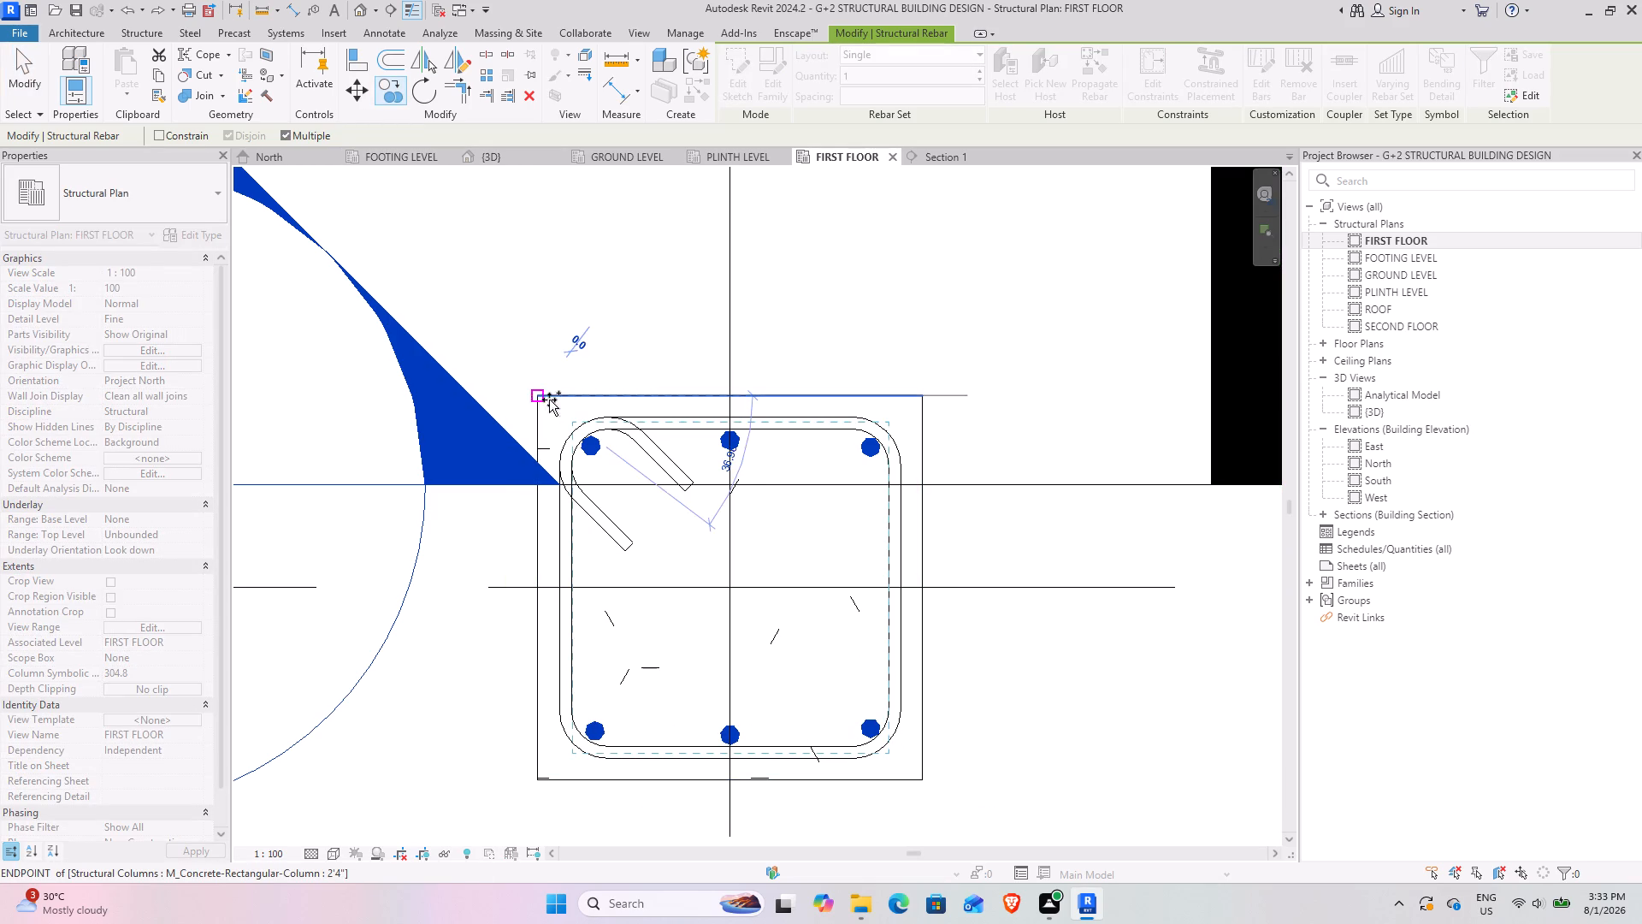
{"action": "scroll", "coordinate": [907, 452], "scroll_direction": "down", "scroll_amount": 4}
{"action": "middle_click_drag", "start_coordinate": [1007, 459], "coordinate": [328, 468]}
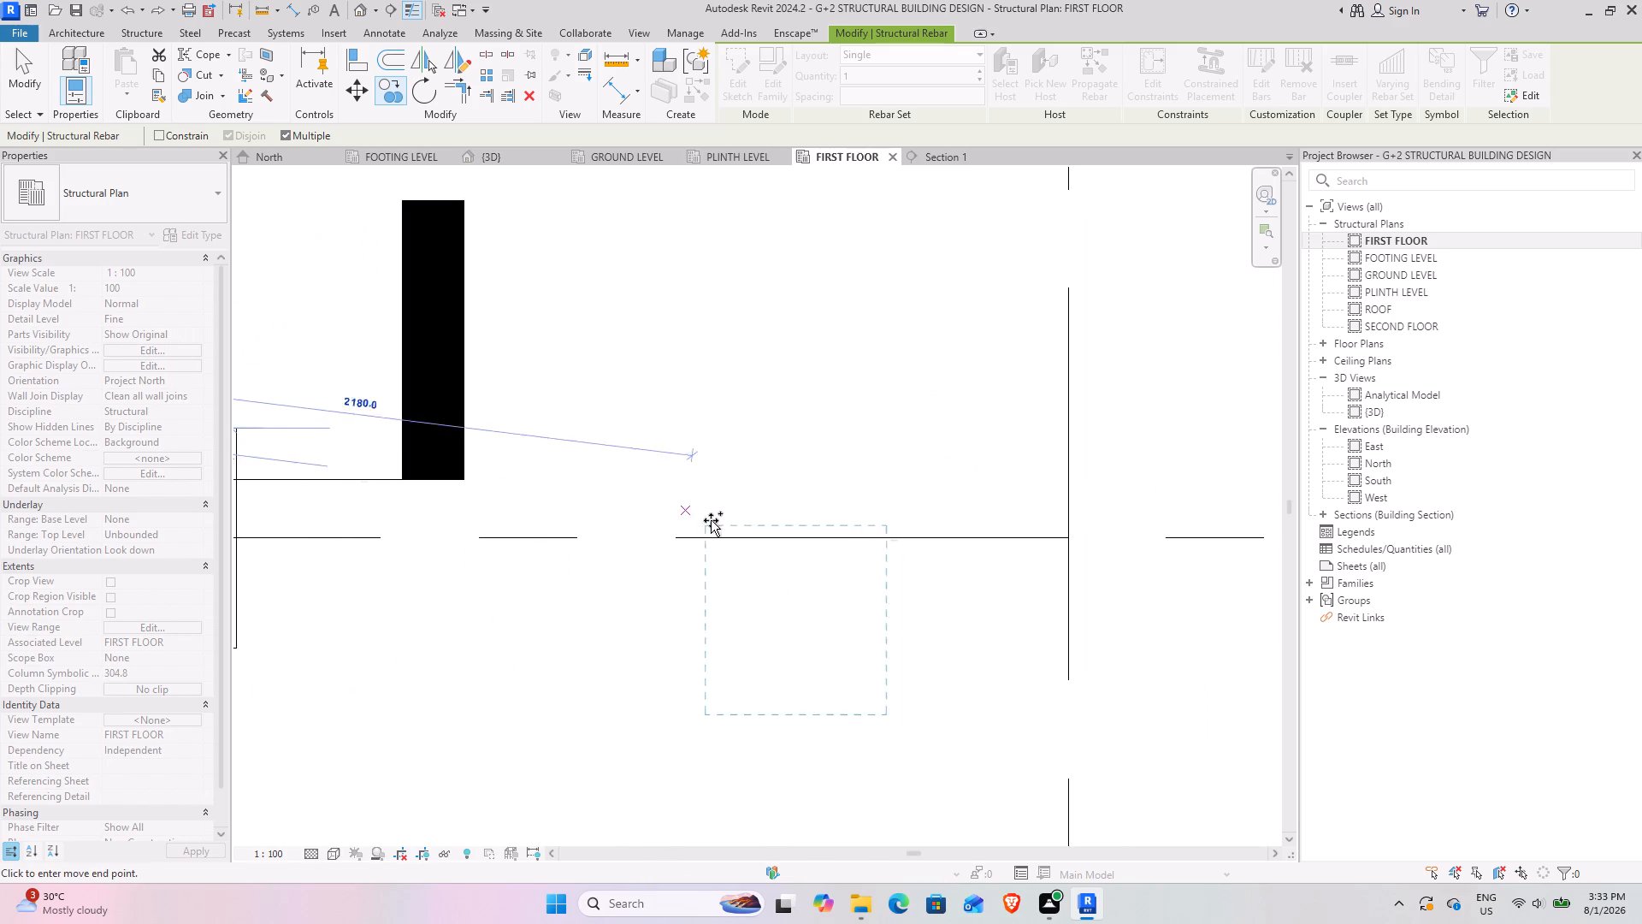
{"action": "middle_click_drag", "start_coordinate": [979, 503], "coordinate": [336, 522]}
{"action": "middle_click_drag", "start_coordinate": [1096, 524], "coordinate": [536, 542]}
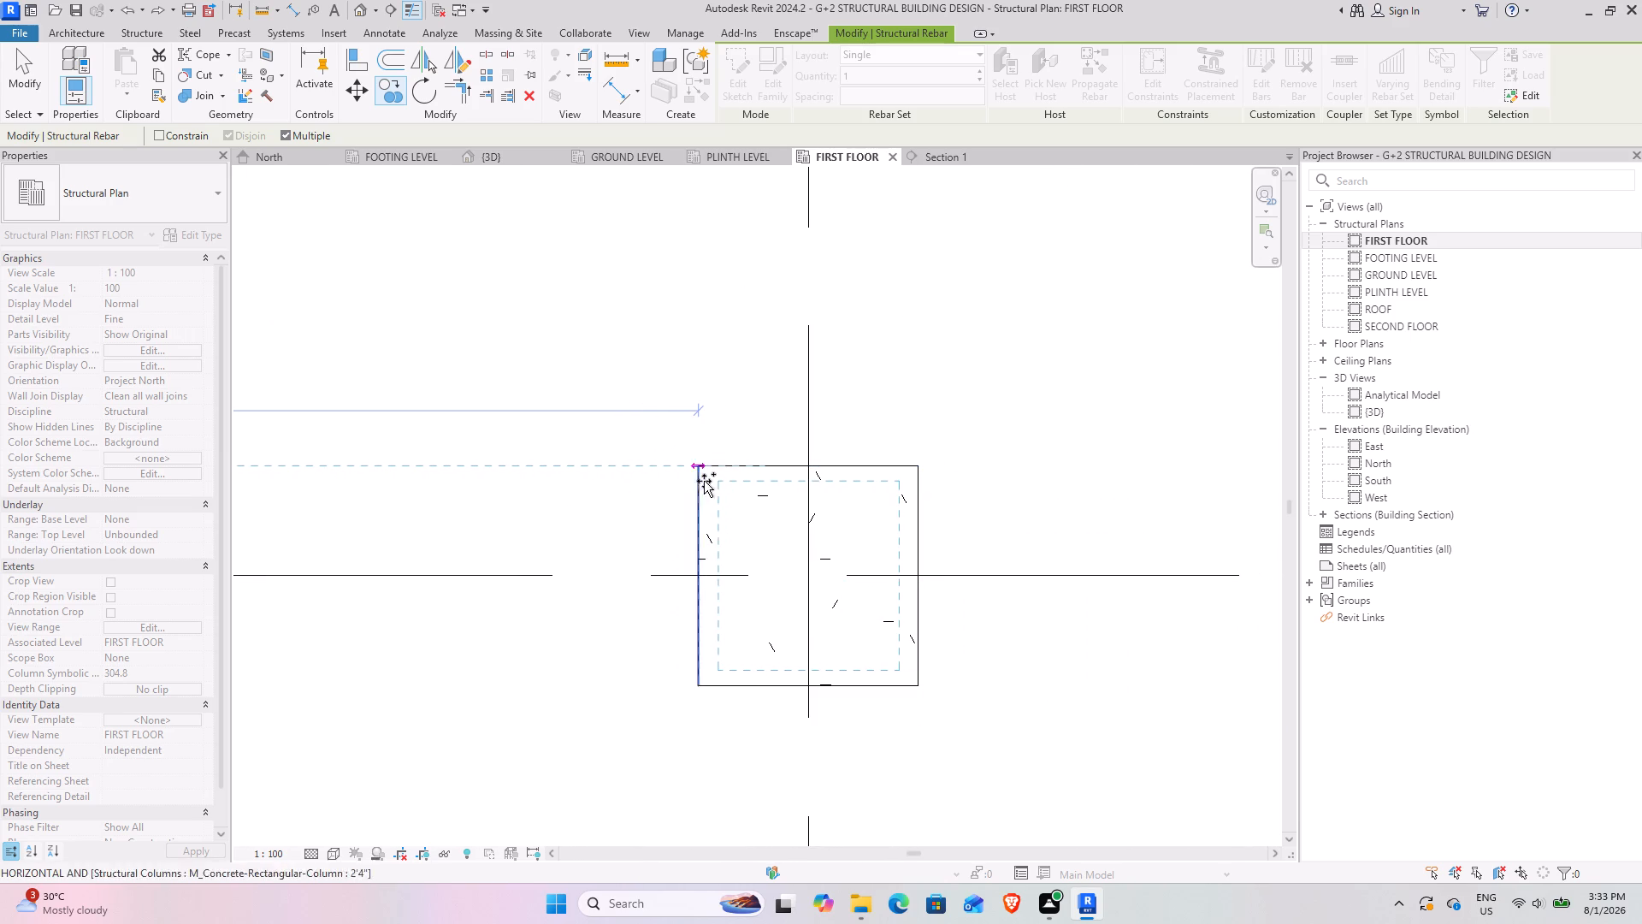
{"action": "left_click", "coordinate": [701, 470]}
Continue the multiple copy with a six-bar set at the matching corner of the column at grids 5 and 6.
{"action": "scroll", "coordinate": [1013, 554], "scroll_direction": "down", "scroll_amount": 5}
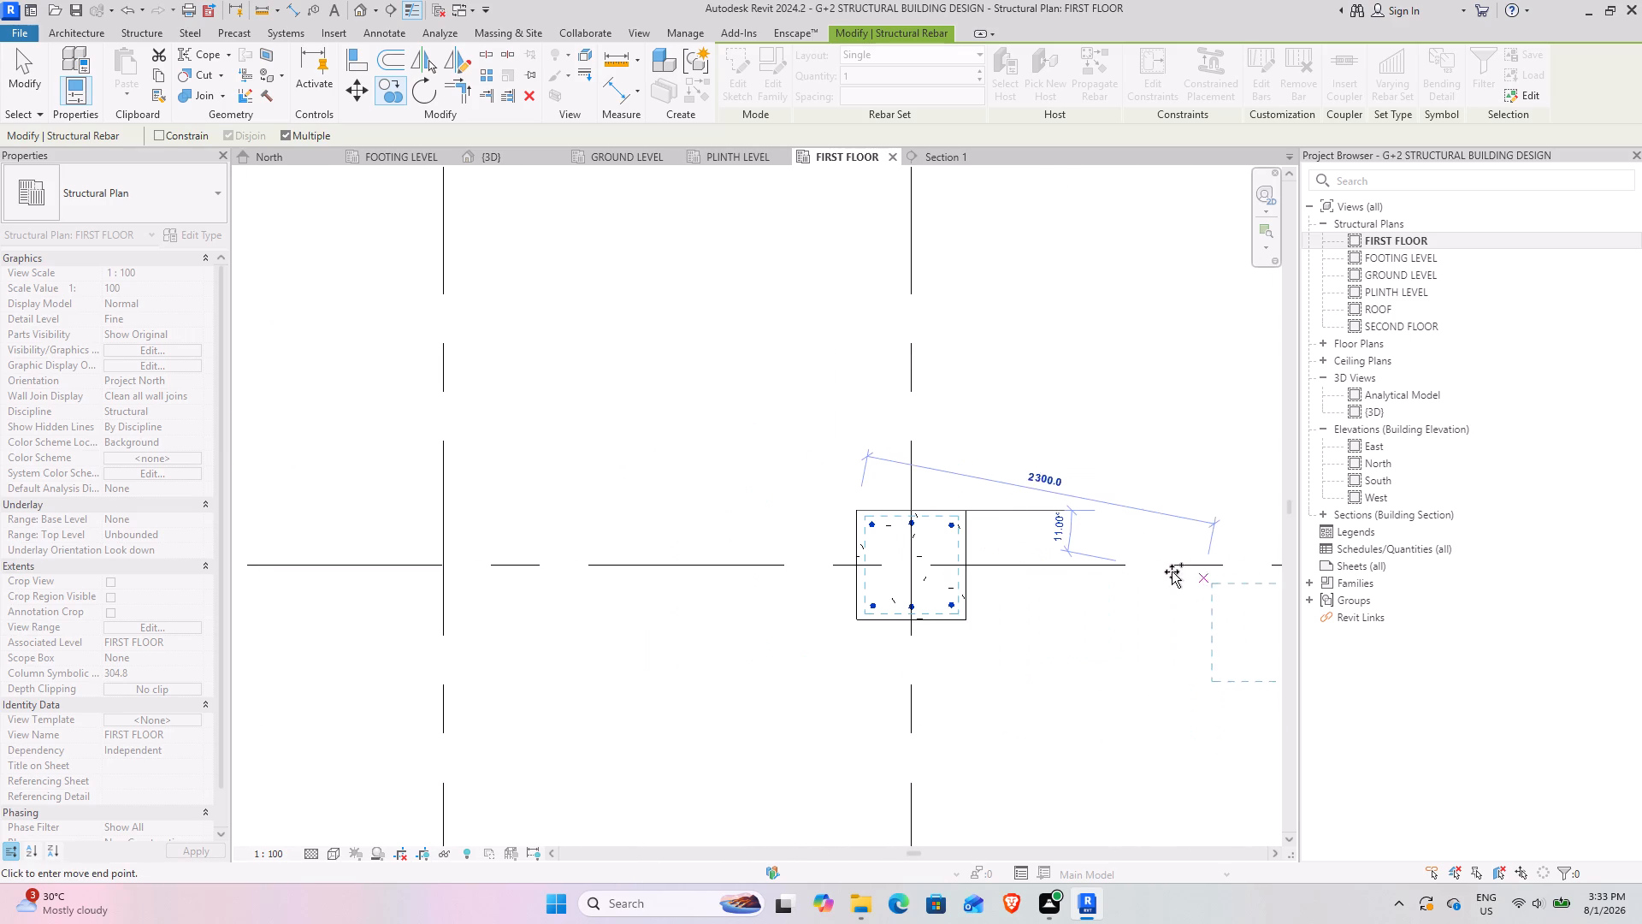
{"action": "middle_click_drag", "start_coordinate": [1134, 557], "coordinate": [394, 489]}
{"action": "scroll", "coordinate": [981, 497], "scroll_direction": "down", "scroll_amount": 8}
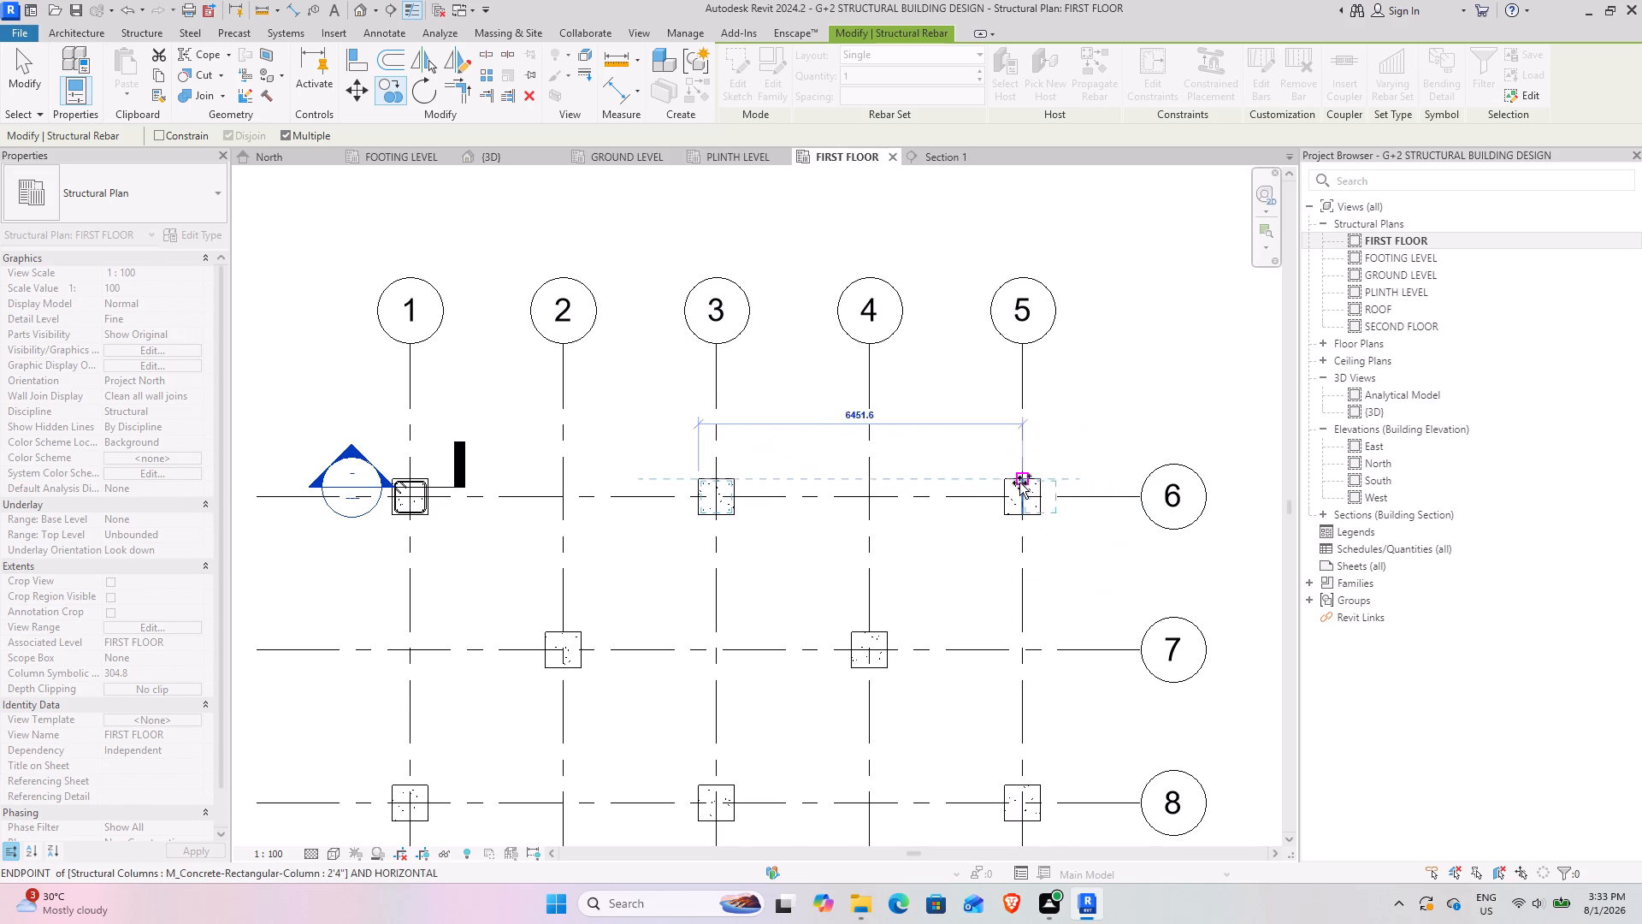
{"action": "scroll", "coordinate": [1019, 483], "scroll_direction": "up", "scroll_amount": 9}
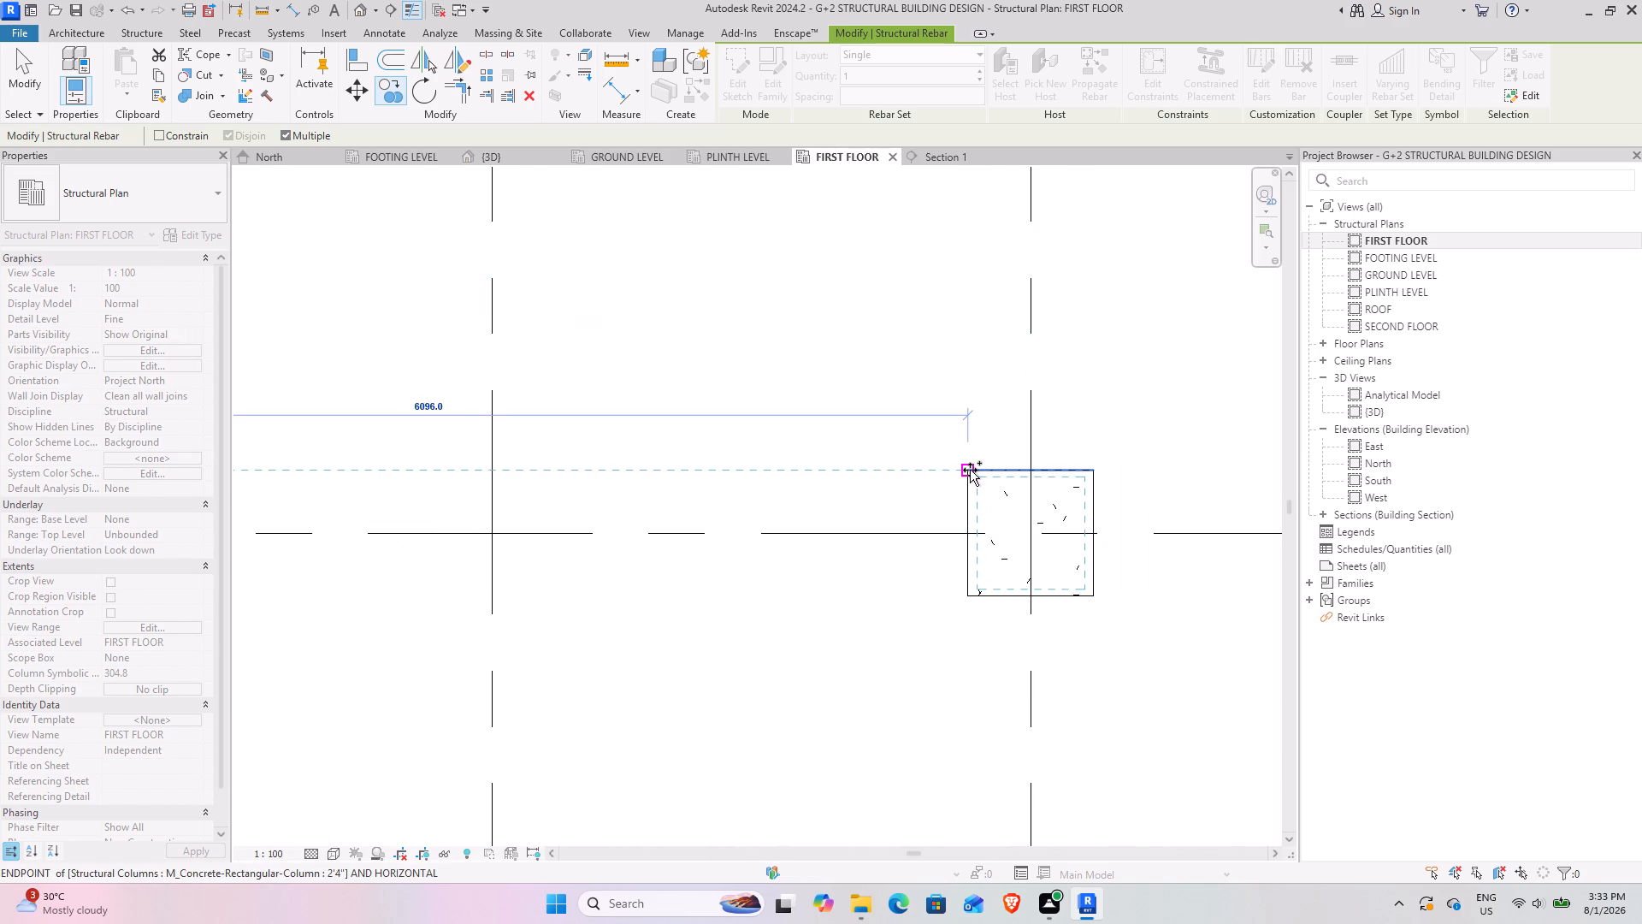
{"action": "scroll", "coordinate": [966, 470], "scroll_direction": "up", "scroll_amount": 4}
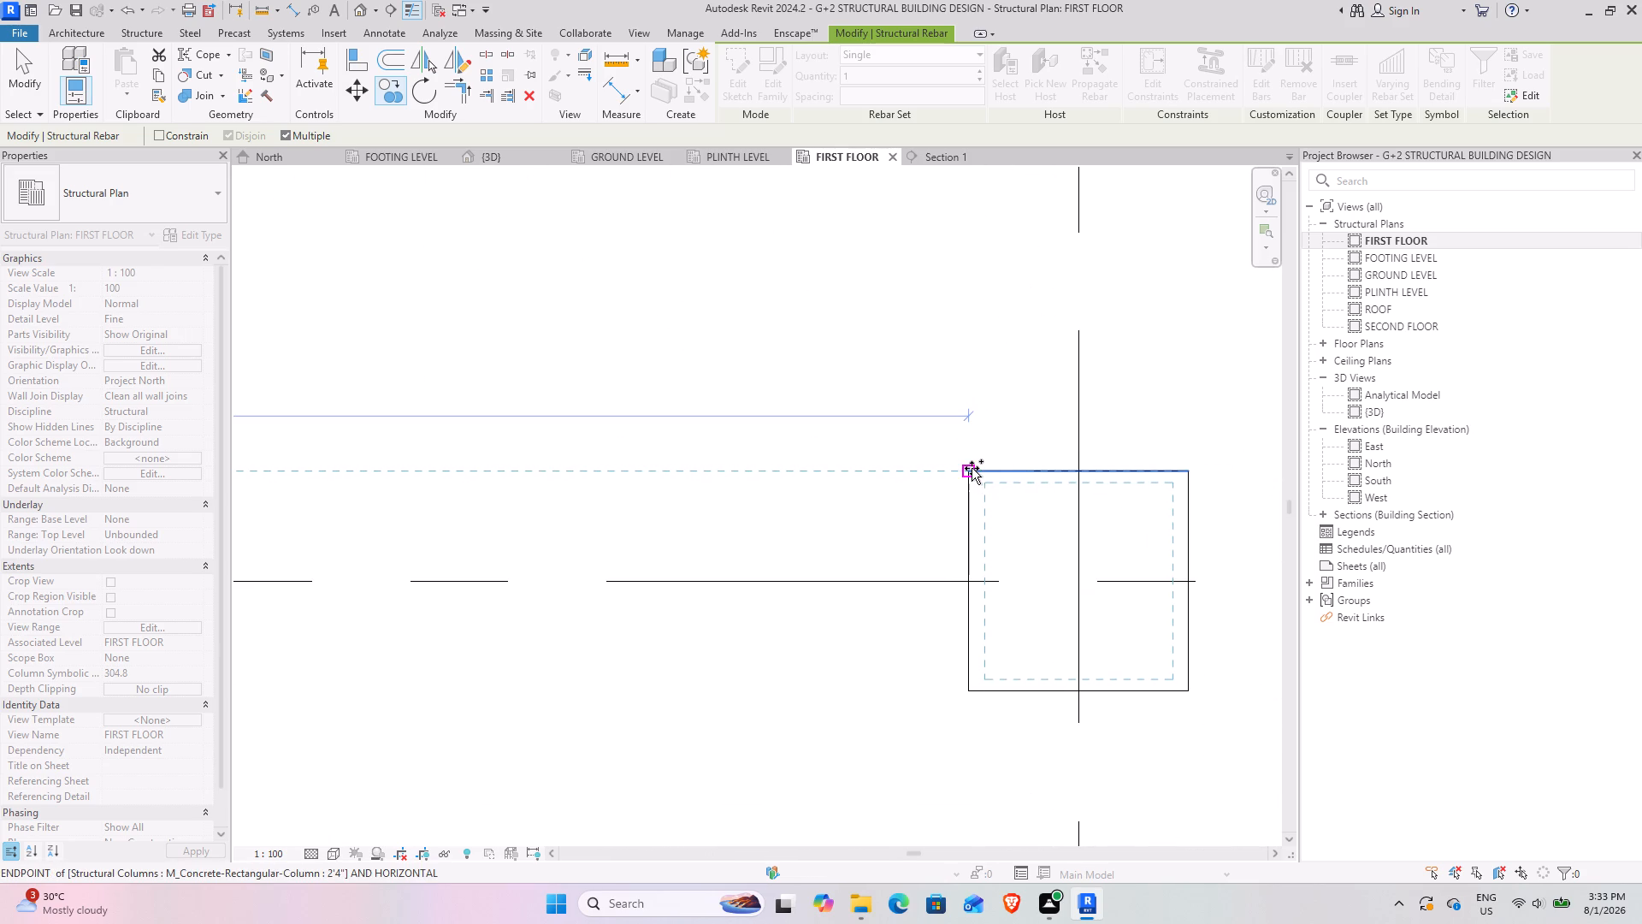
{"action": "left_click", "coordinate": [972, 468]}
Continue the multiple copy with bar sets at the matching corners of the two grid 7 columns, on grids 4 and 2.
{"action": "scroll", "coordinate": [1125, 720], "scroll_direction": "down", "scroll_amount": 3}
{"action": "middle_click_drag", "start_coordinate": [1095, 702], "coordinate": [1077, 676]}
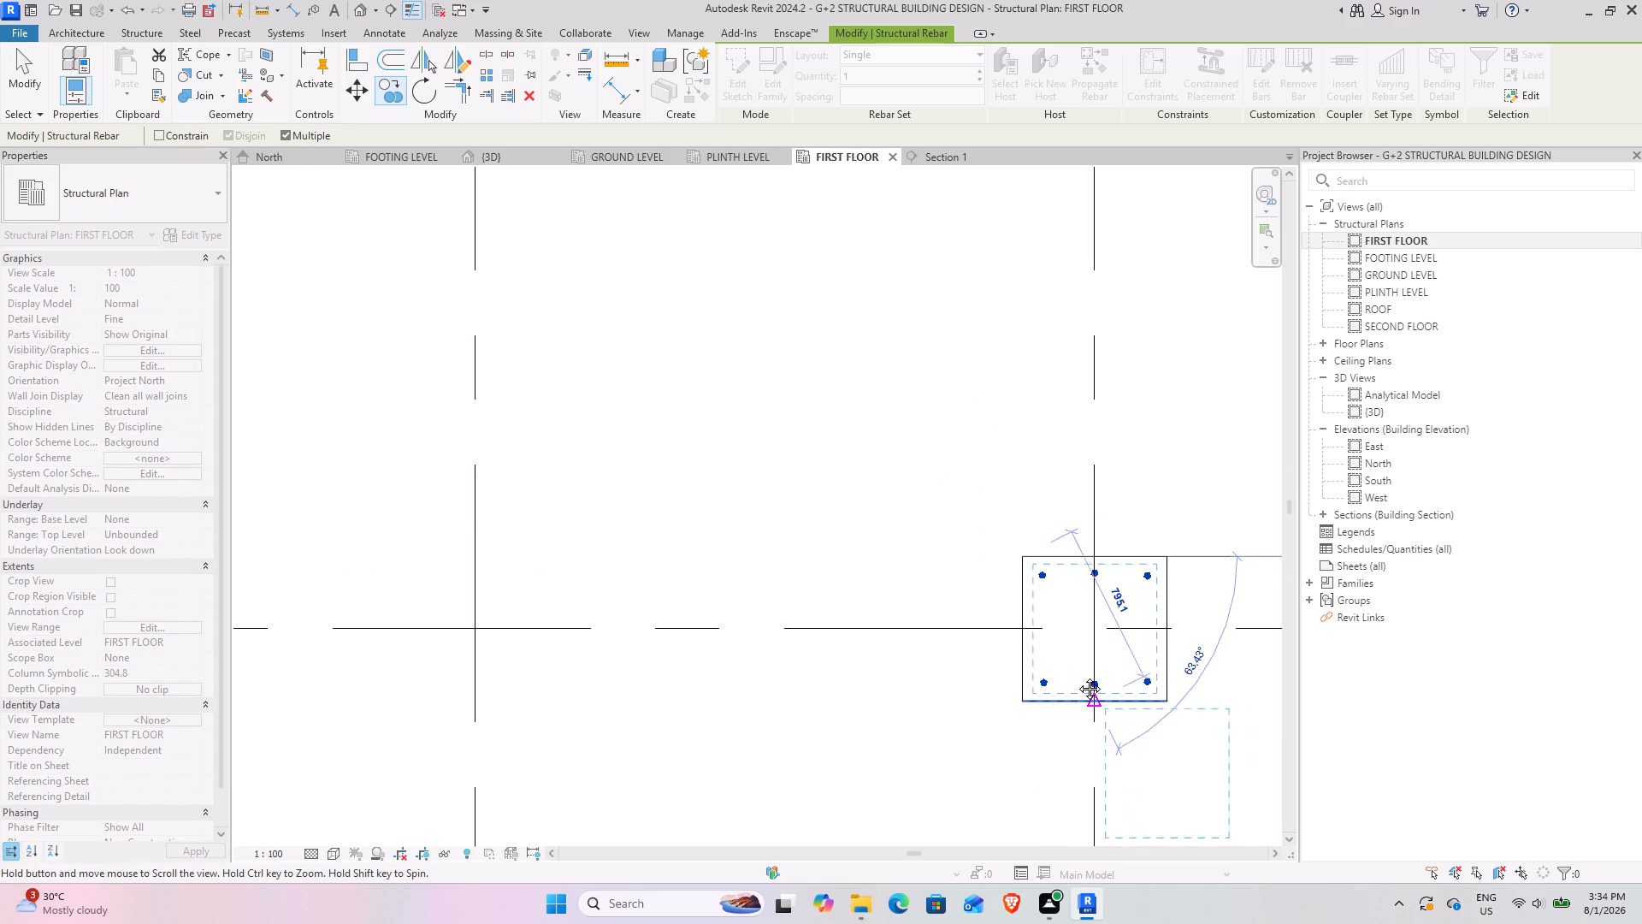
{"action": "middle_click_drag", "start_coordinate": [1077, 676], "coordinate": [969, 143]}
{"action": "middle_click_drag", "start_coordinate": [629, 564], "coordinate": [1172, 441]}
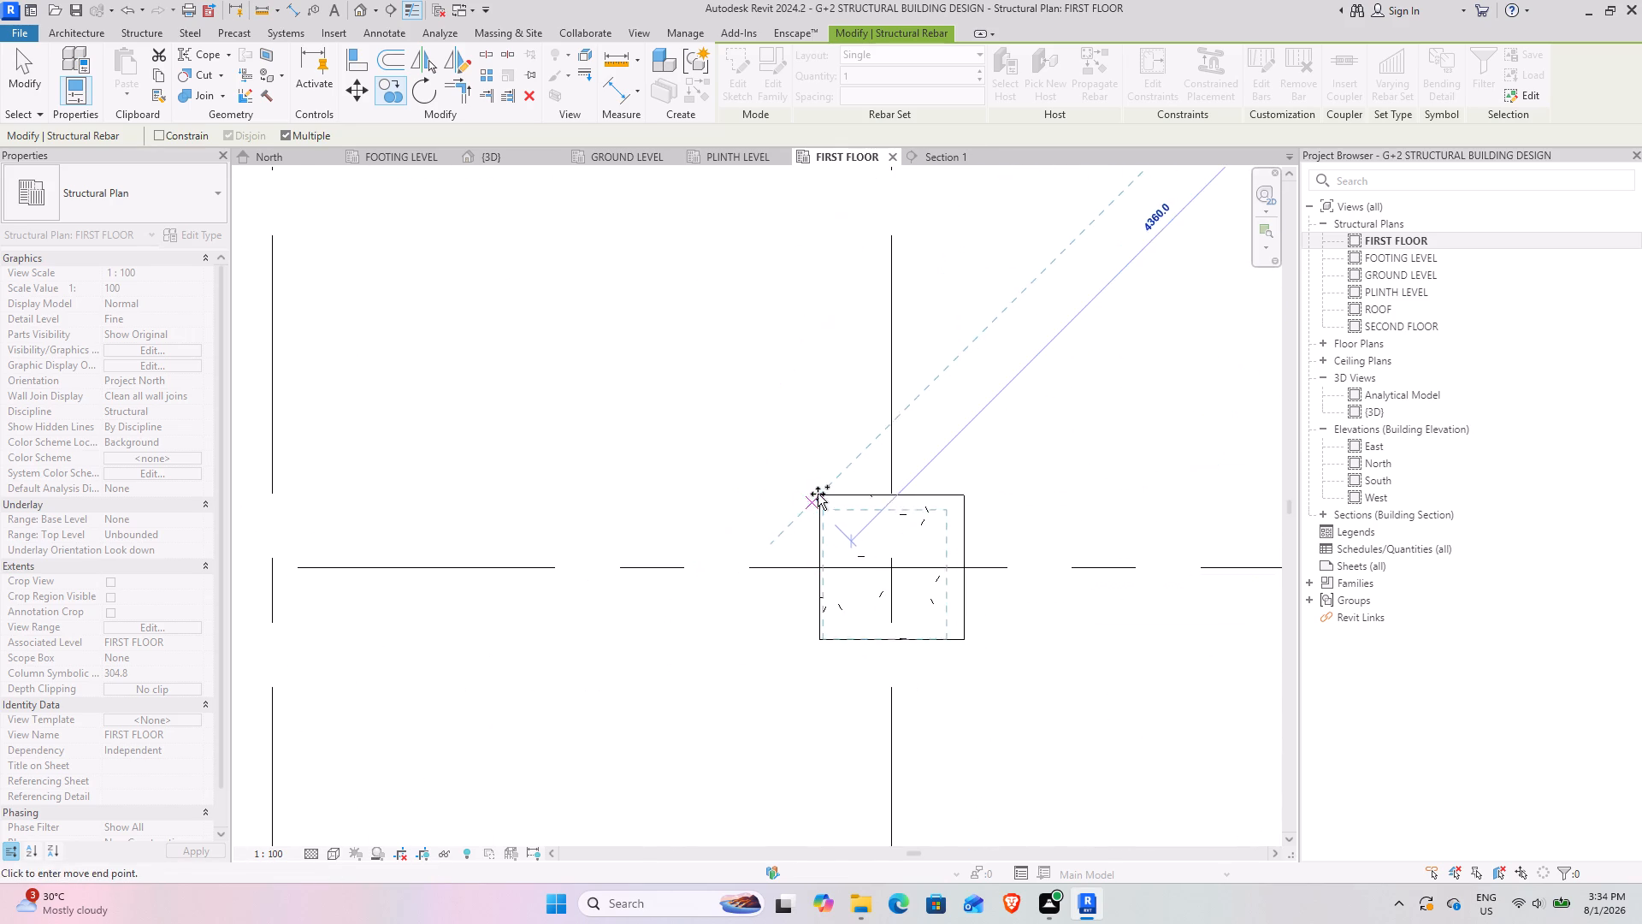
{"action": "scroll", "coordinate": [823, 490], "scroll_direction": "up", "scroll_amount": 4}
{"action": "left_click", "coordinate": [815, 499]}
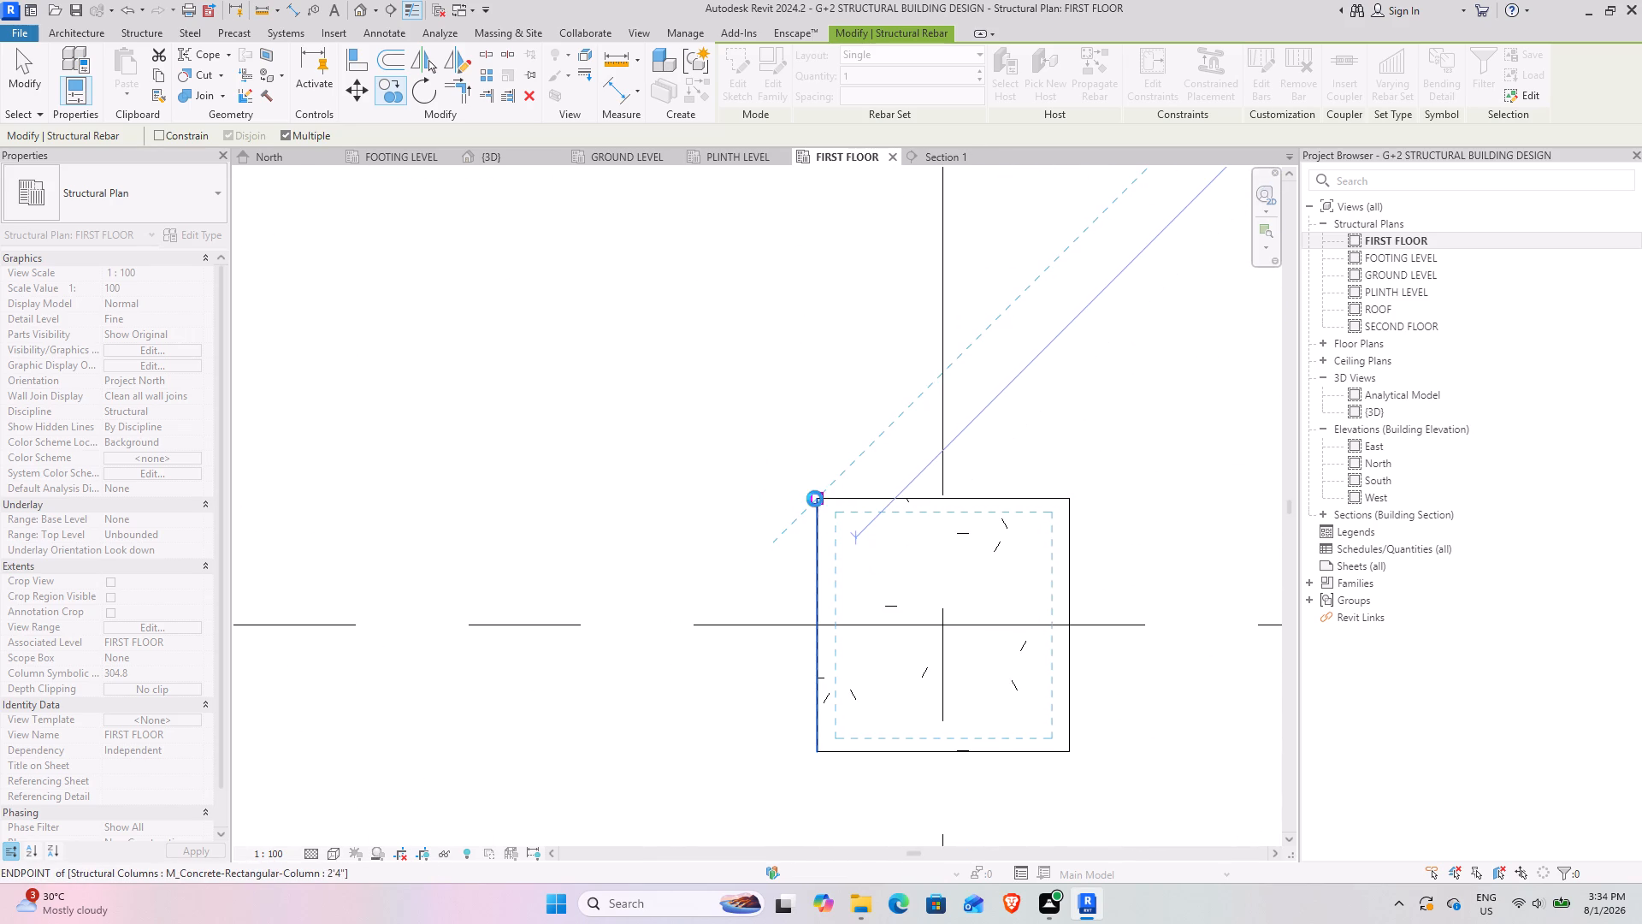
{"action": "scroll", "coordinate": [747, 527], "scroll_direction": "down", "scroll_amount": 4}
{"action": "middle_click_drag", "start_coordinate": [596, 557], "coordinate": [1327, 534]}
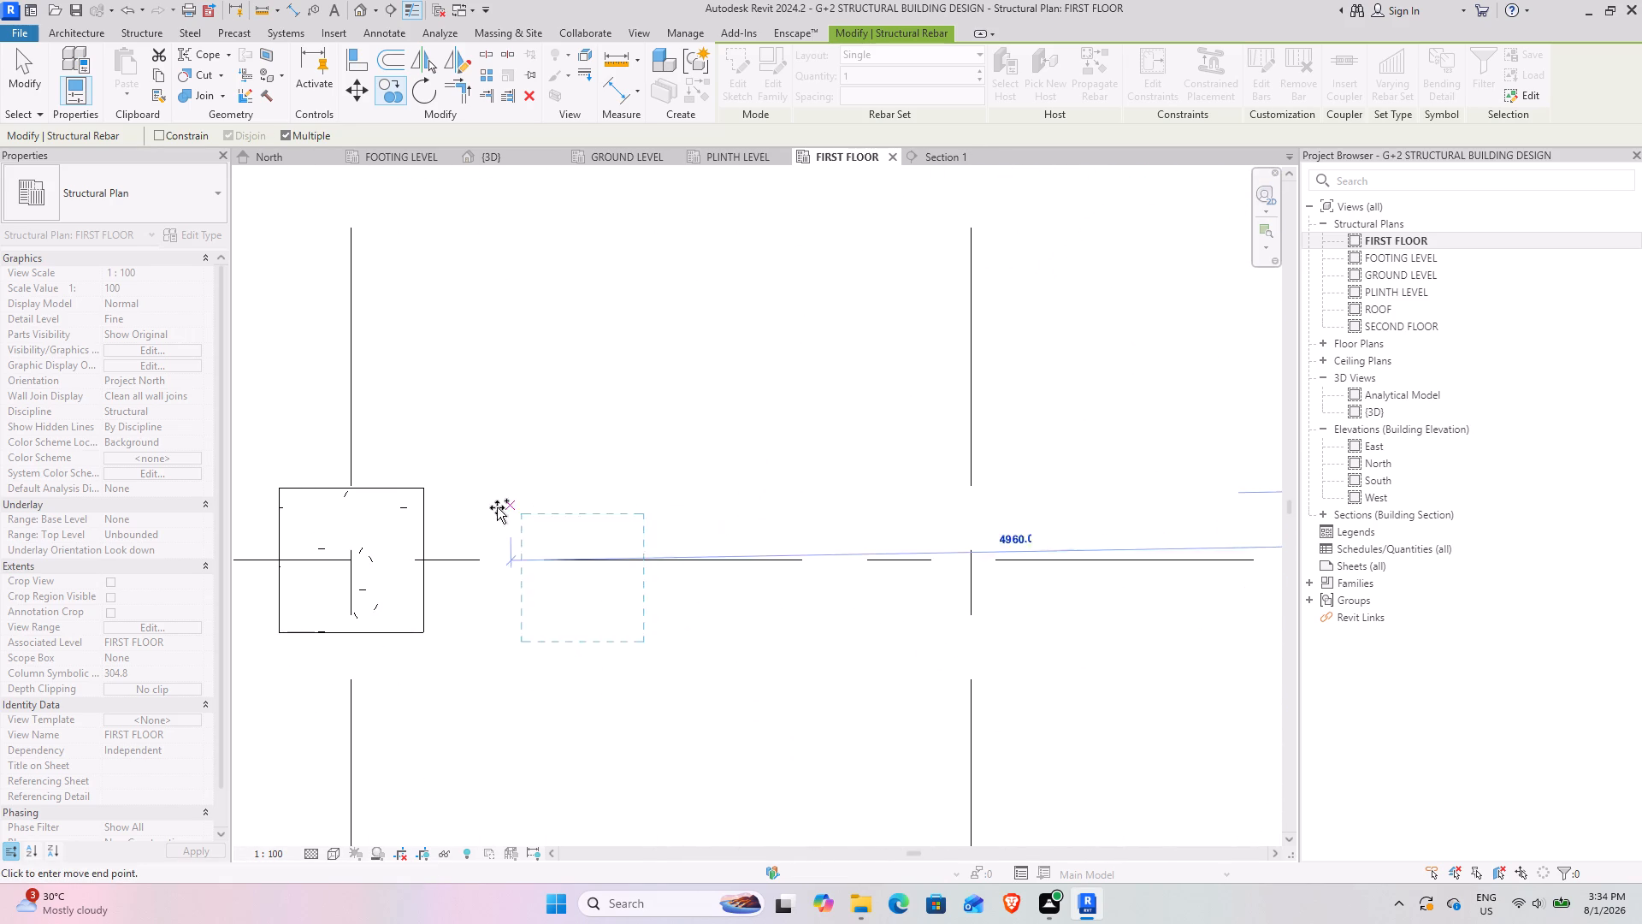
{"action": "middle_click_drag", "start_coordinate": [497, 507], "coordinate": [1019, 542]}
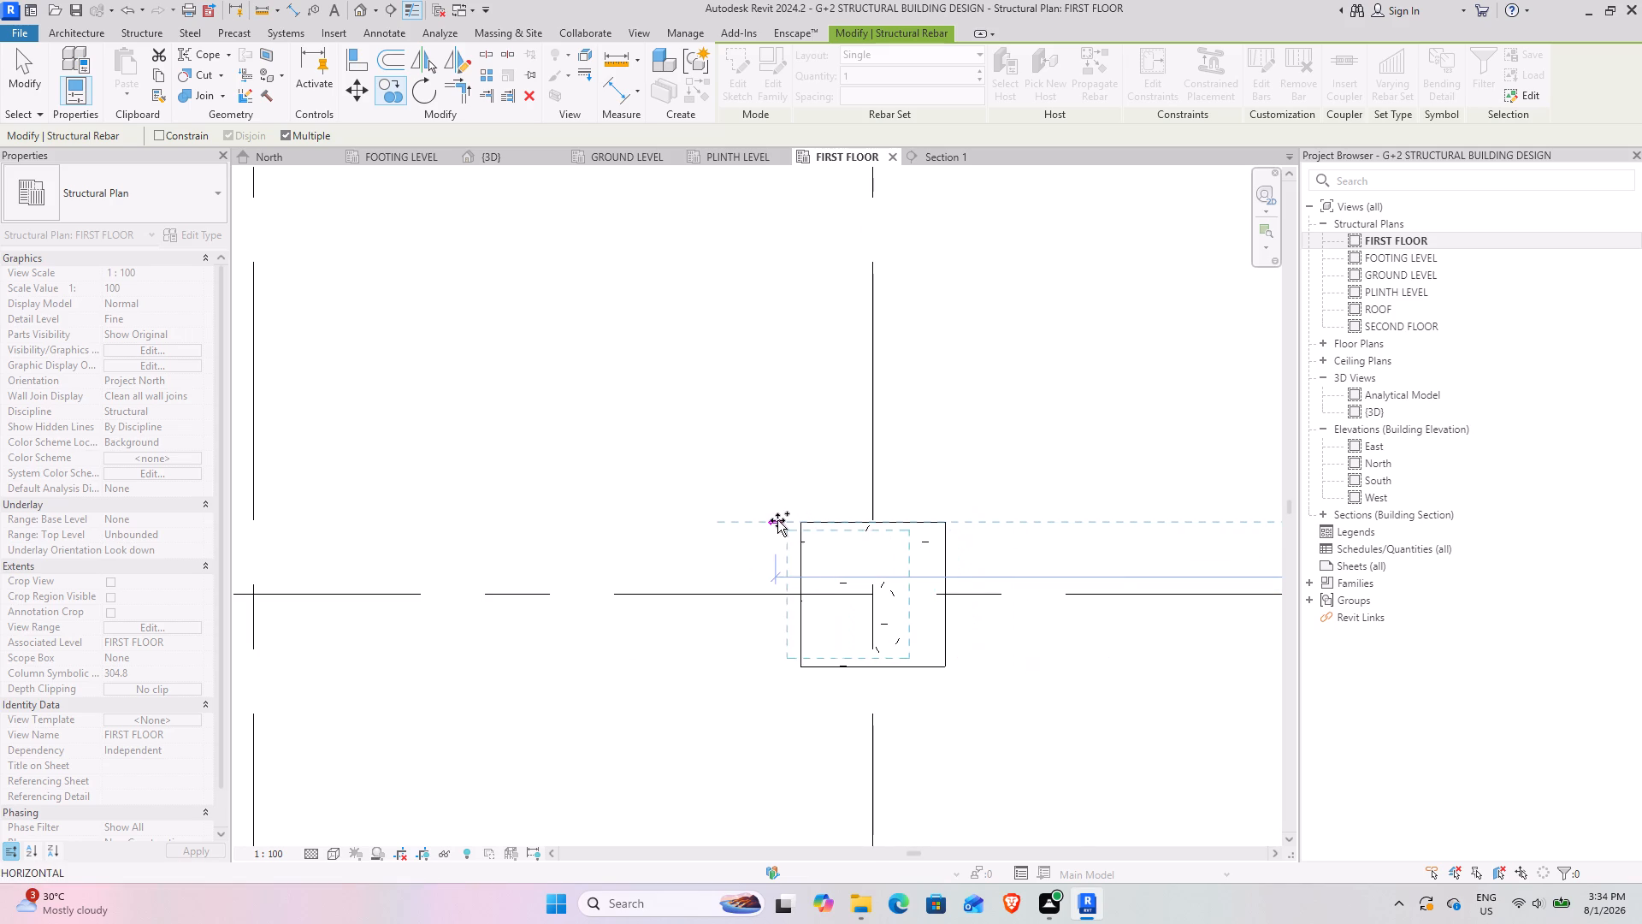
{"action": "left_click", "coordinate": [802, 520]}
Continue the multiple copy with bar sets at the matching corners of the grid 8 columns on grids 1, 3 and 5.
{"action": "scroll", "coordinate": [625, 557], "scroll_direction": "down", "scroll_amount": 4}
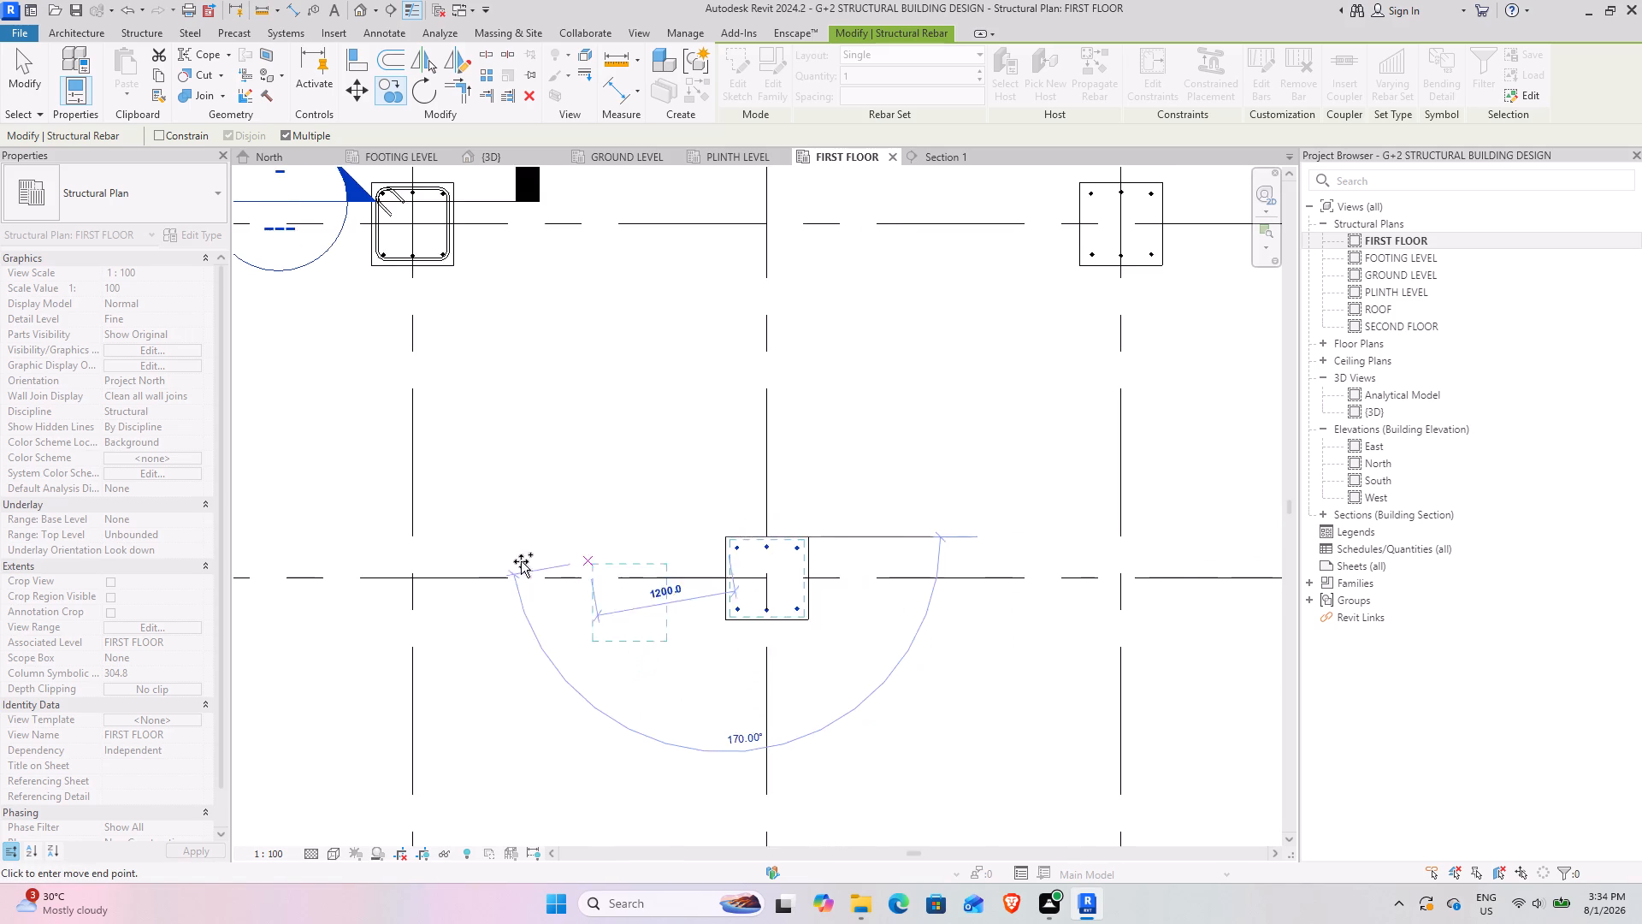
{"action": "middle_click_drag", "start_coordinate": [501, 559], "coordinate": [1242, 555]}
{"action": "middle_click_drag", "start_coordinate": [1097, 574], "coordinate": [707, 221]}
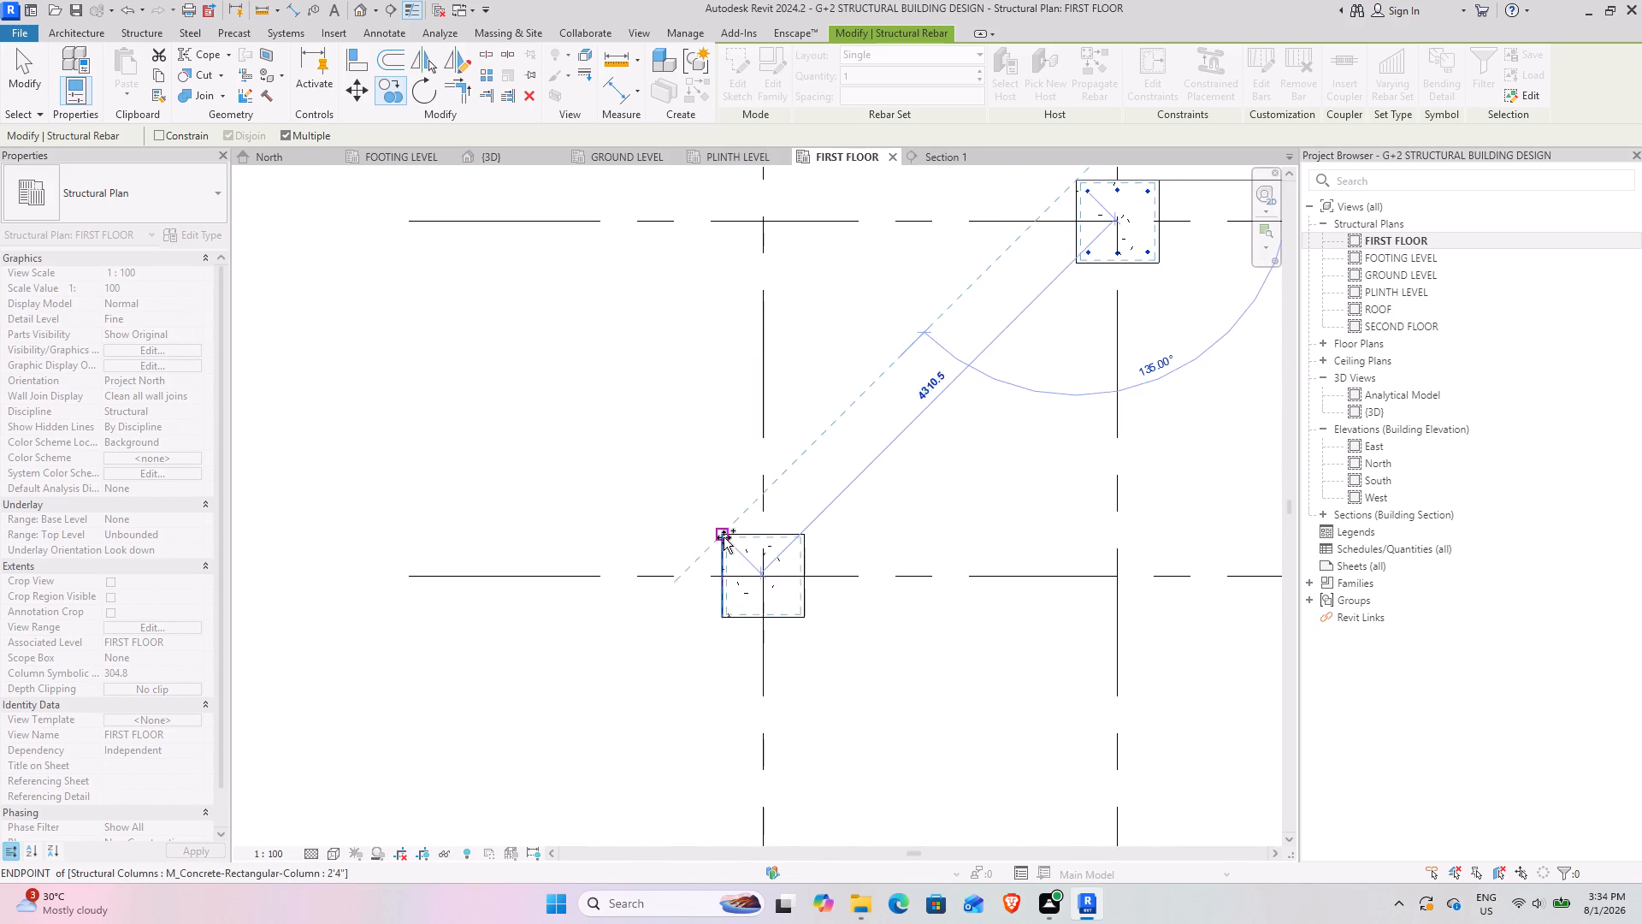
{"action": "scroll", "coordinate": [724, 537], "scroll_direction": "up", "scroll_amount": 4}
{"action": "left_click", "coordinate": [719, 534]}
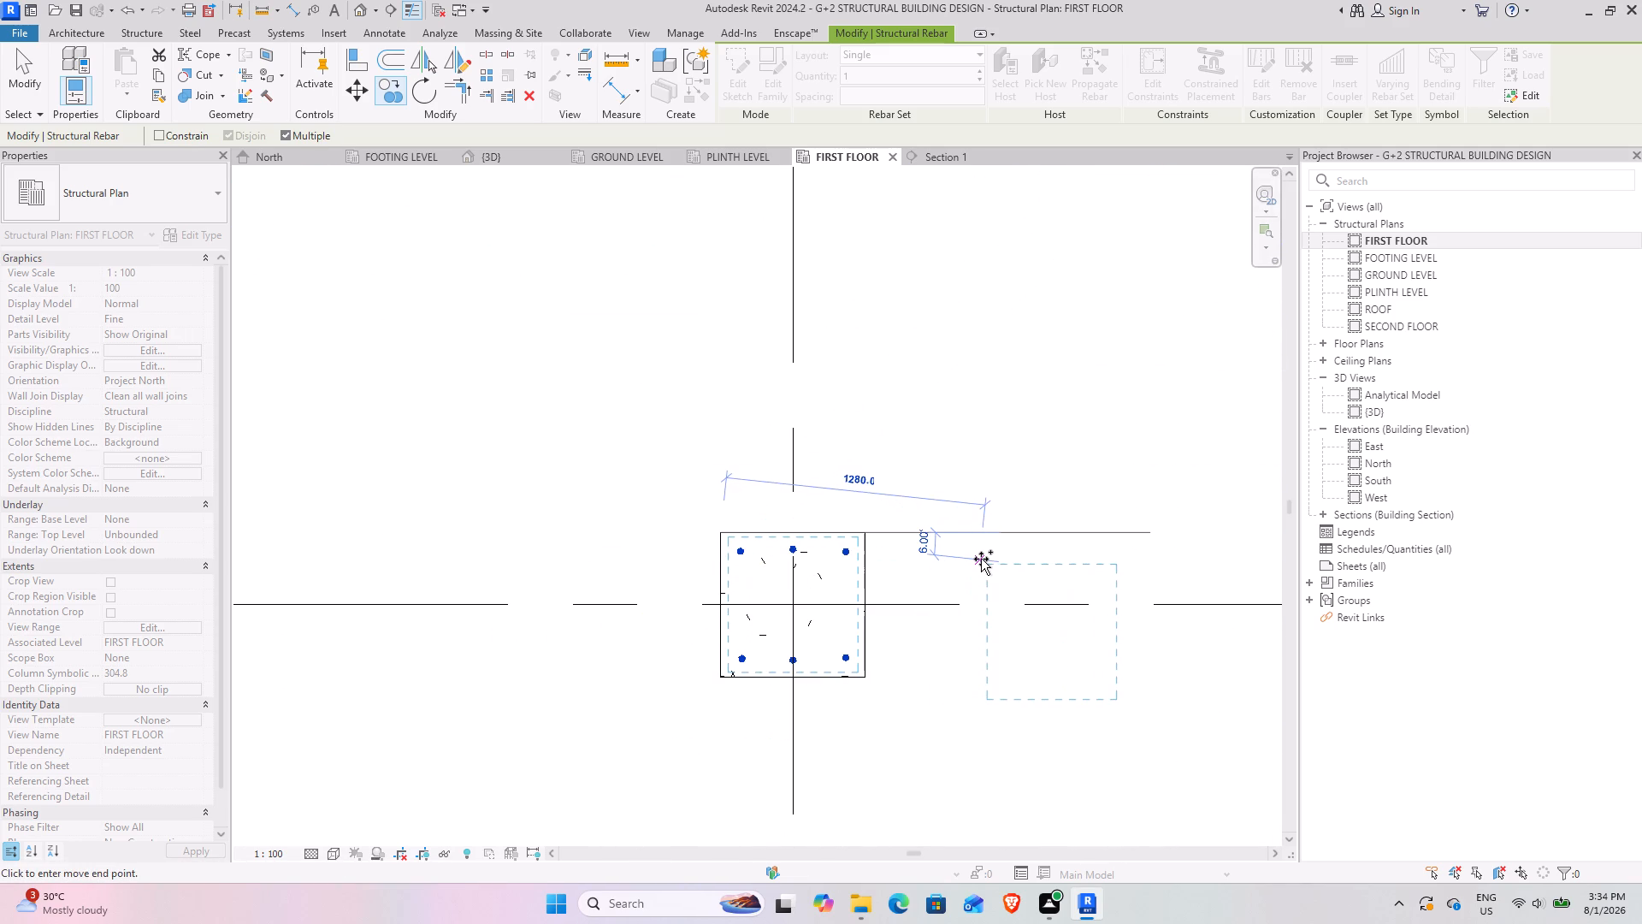
{"action": "middle_click_drag", "start_coordinate": [1038, 571], "coordinate": [500, 488]}
{"action": "middle_click_drag", "start_coordinate": [958, 518], "coordinate": [380, 518]}
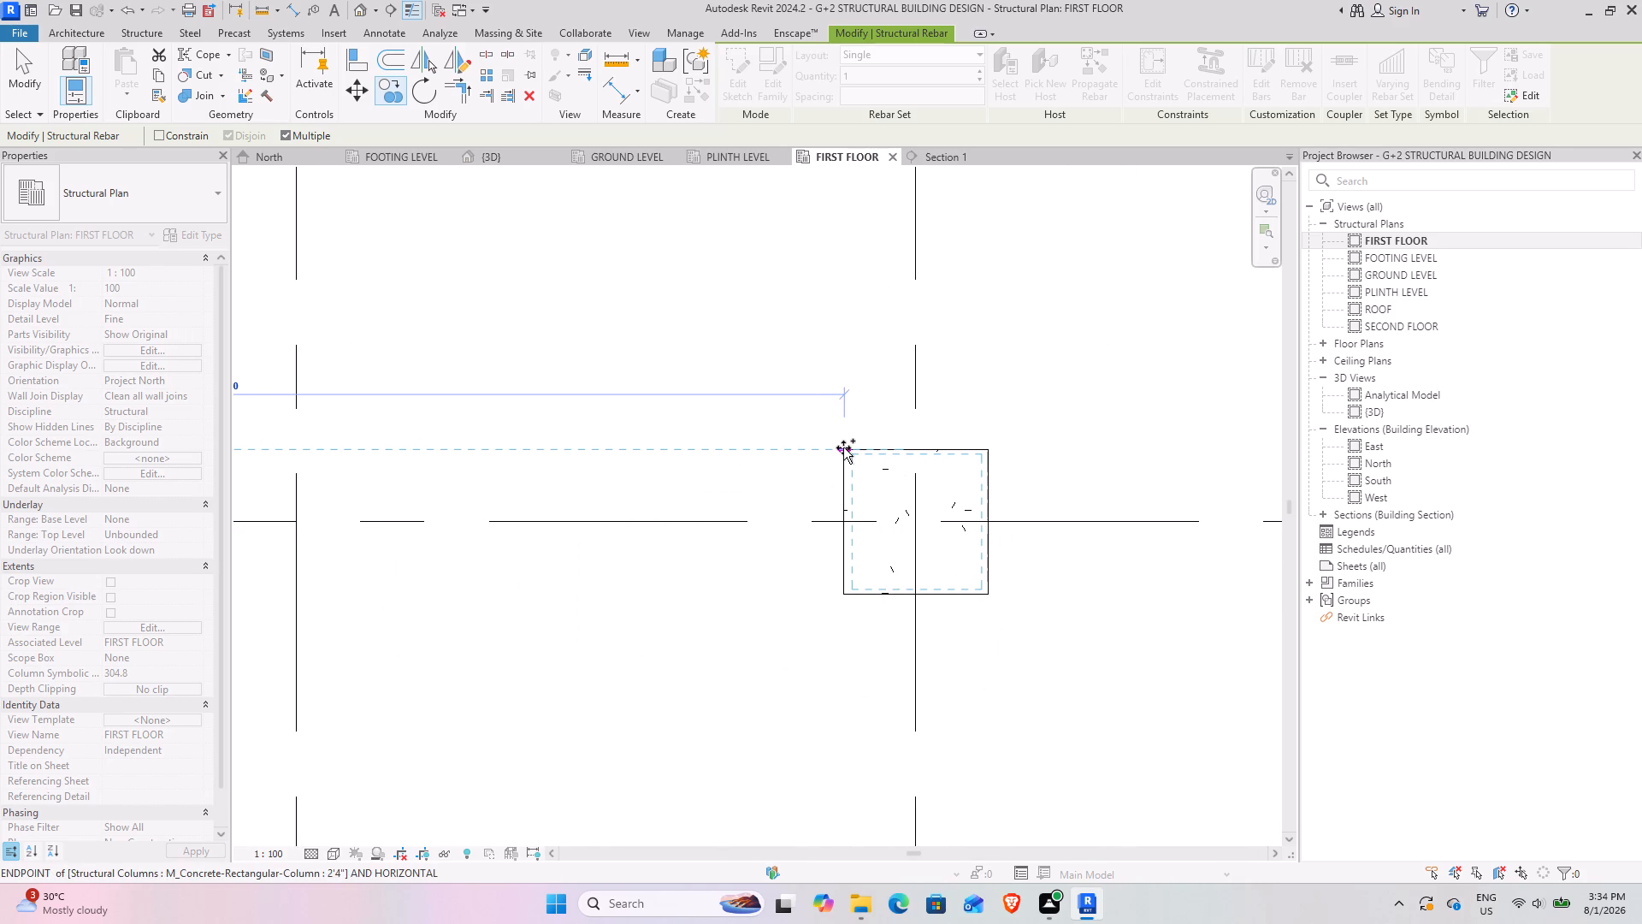
{"action": "left_click", "coordinate": [844, 454]}
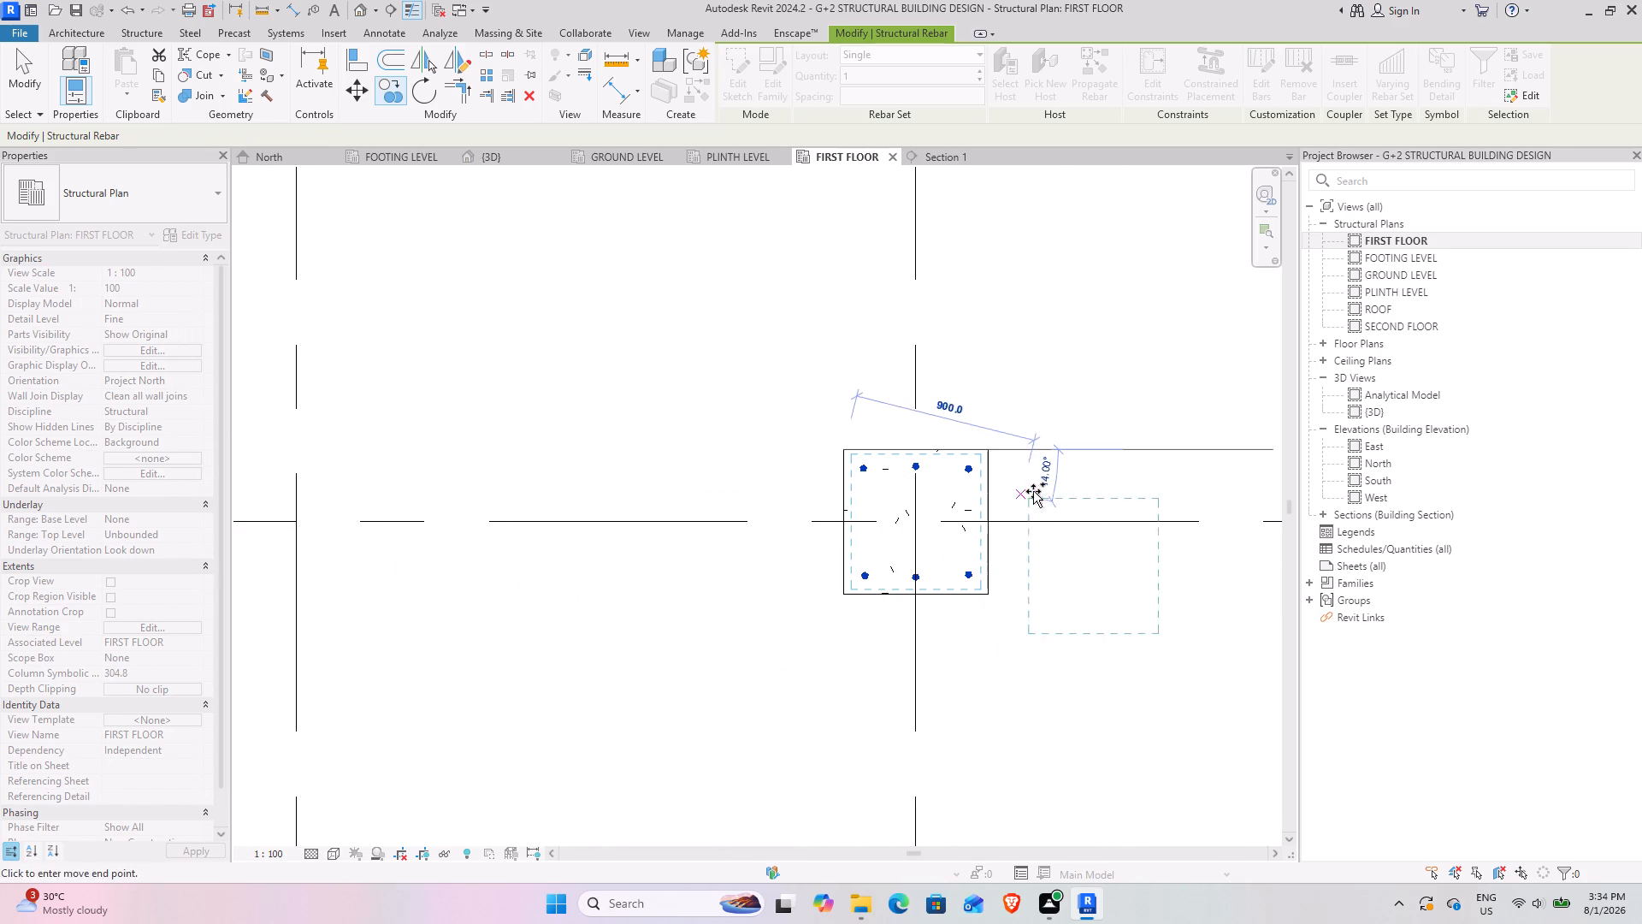
{"action": "middle_click_drag", "start_coordinate": [1030, 491], "coordinate": [433, 491]}
{"action": "middle_click_drag", "start_coordinate": [901, 518], "coordinate": [405, 494]}
{"action": "middle_click_drag", "start_coordinate": [859, 521], "coordinate": [676, 530]}
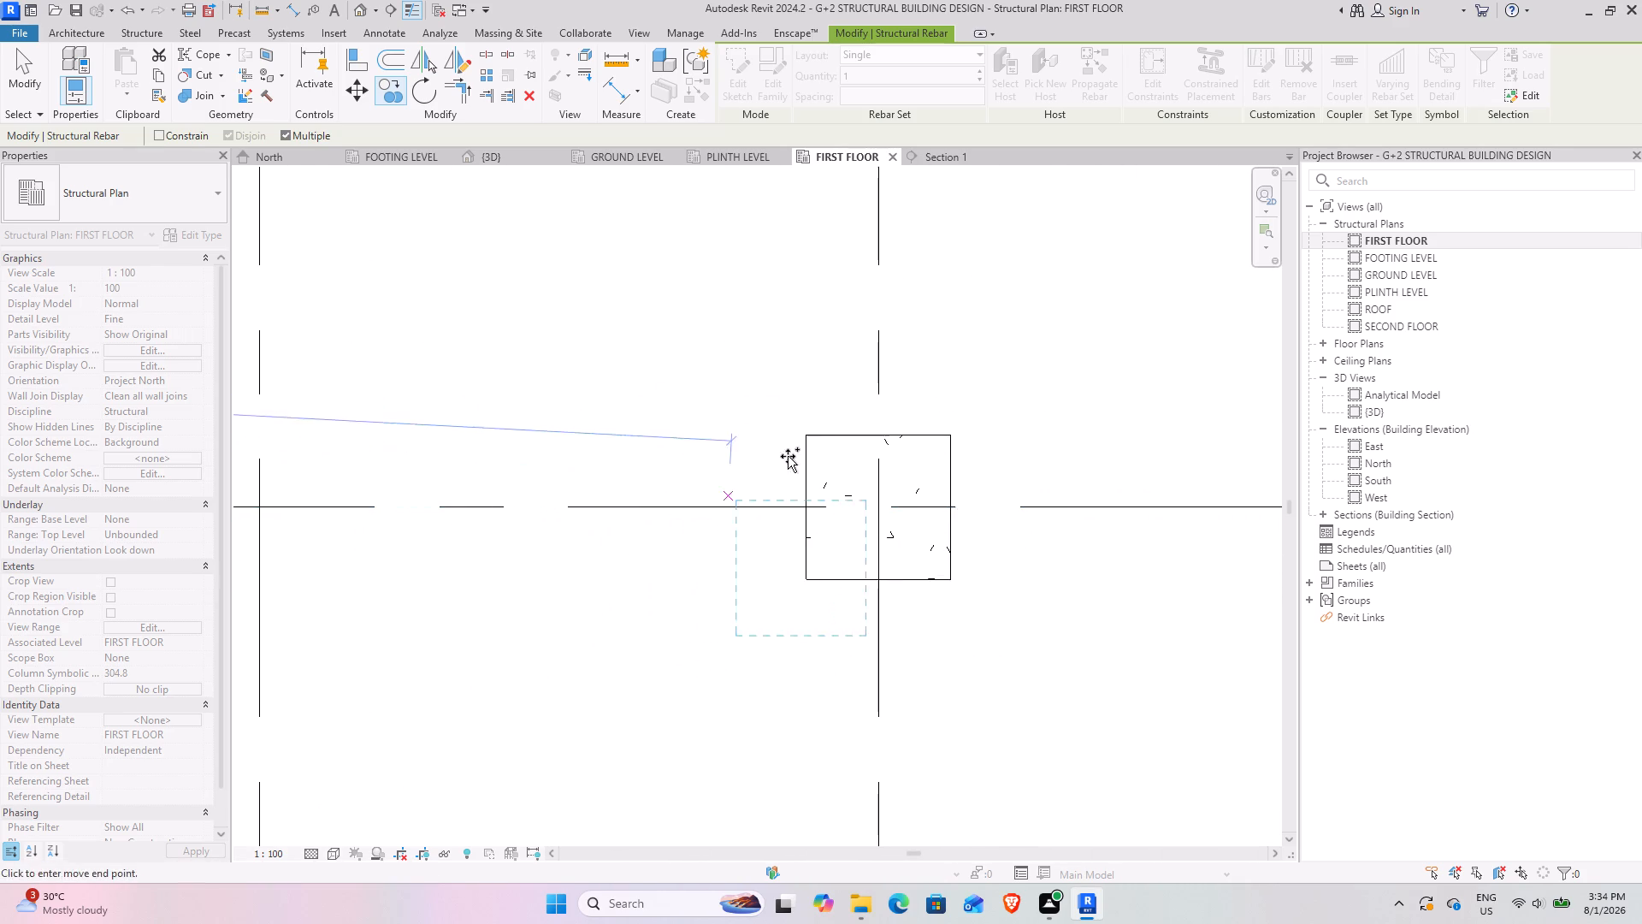
{"action": "left_click", "coordinate": [804, 439]}
Continue the multiple copy with bar sets at the matching corners of the two grid 9 columns, on grids 4 and 2.
{"action": "scroll", "coordinate": [780, 551], "scroll_direction": "down", "scroll_amount": 3}
{"action": "middle_click_drag", "start_coordinate": [733, 631], "coordinate": [773, 599]}
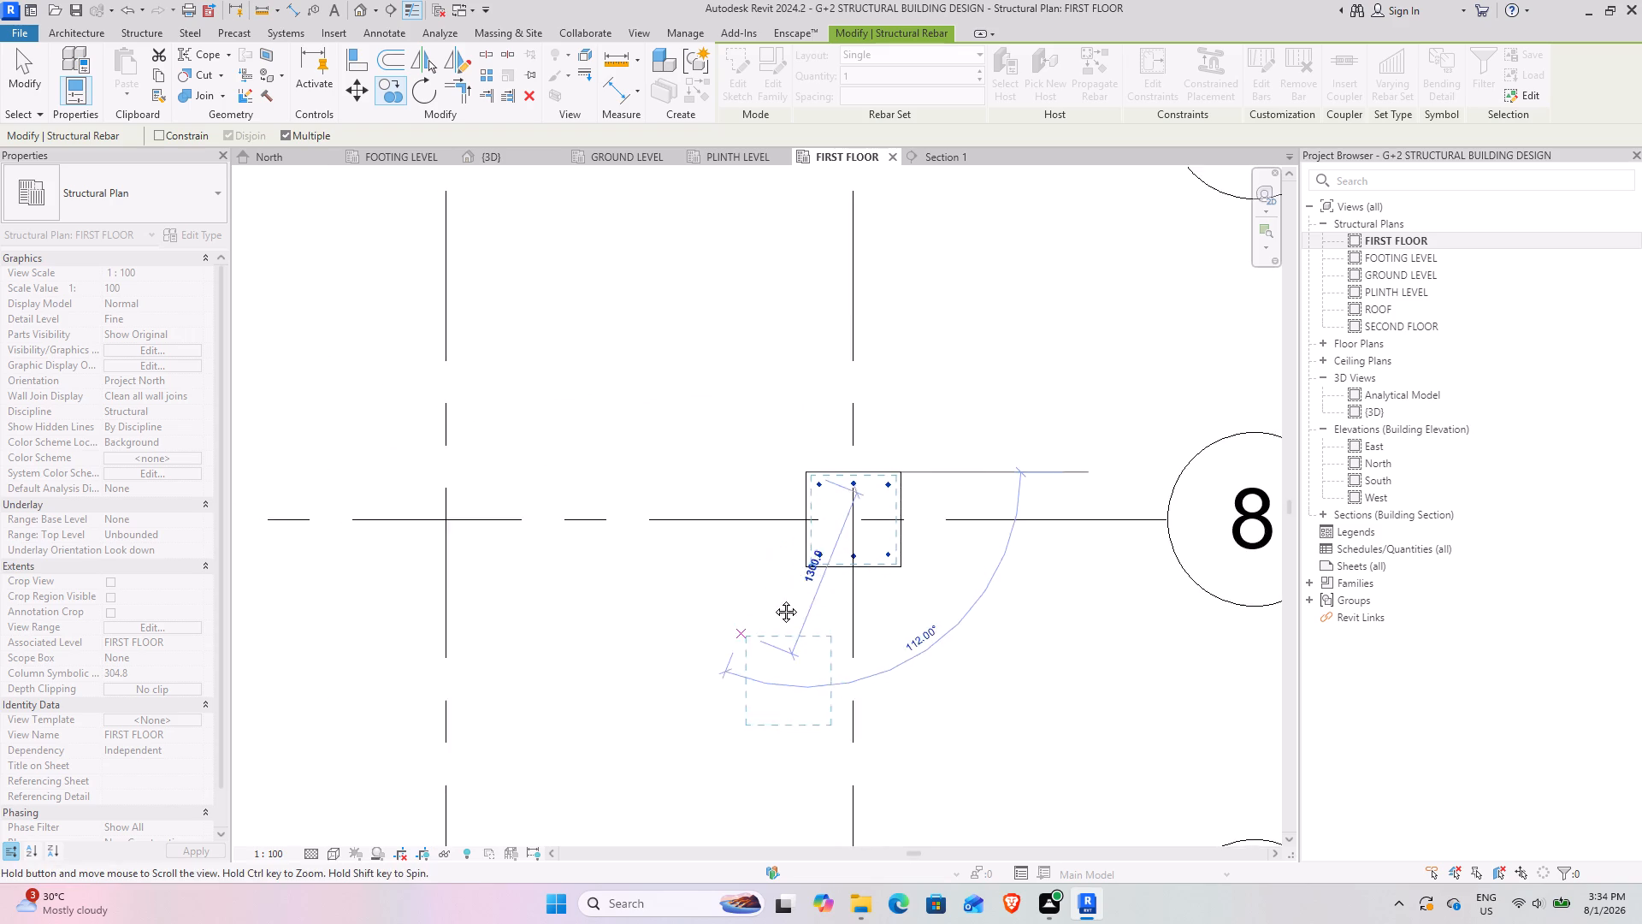
{"action": "middle_click_drag", "start_coordinate": [773, 599], "coordinate": [875, 294]}
{"action": "left_click", "coordinate": [534, 542]}
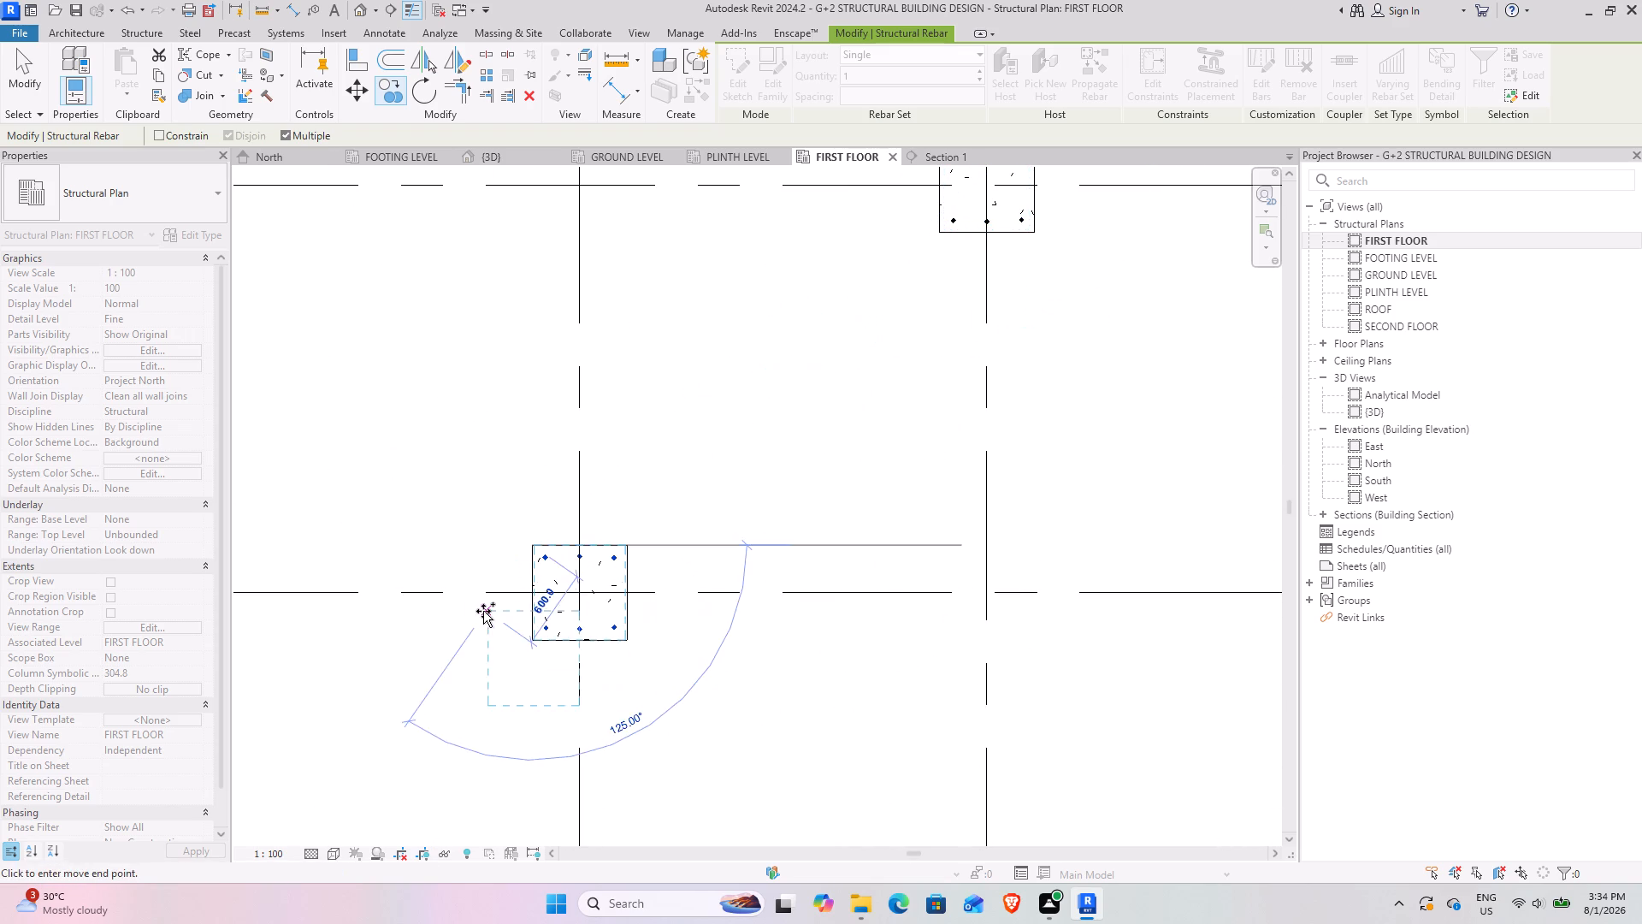
{"action": "middle_click_drag", "start_coordinate": [481, 611], "coordinate": [1535, 590]}
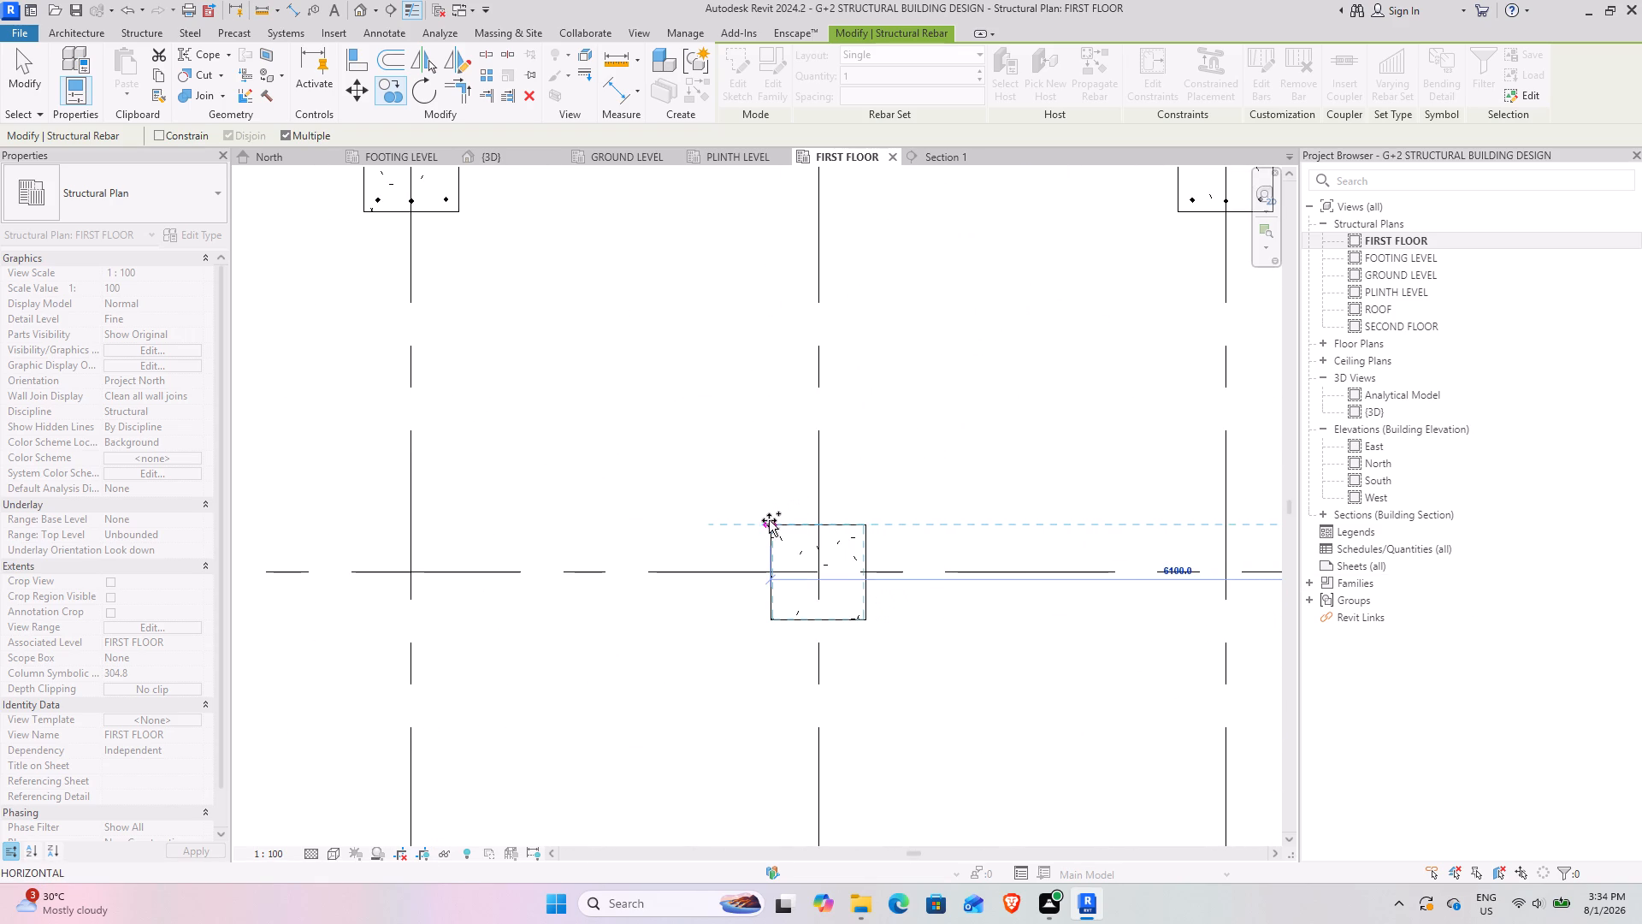
{"action": "left_click", "coordinate": [768, 528]}
Finish the multiple copy with bar sets at the matching corners of the grid 10 columns on grids 1, 3 and 5.
{"action": "middle_click_drag", "start_coordinate": [568, 563], "coordinate": [740, 216]}
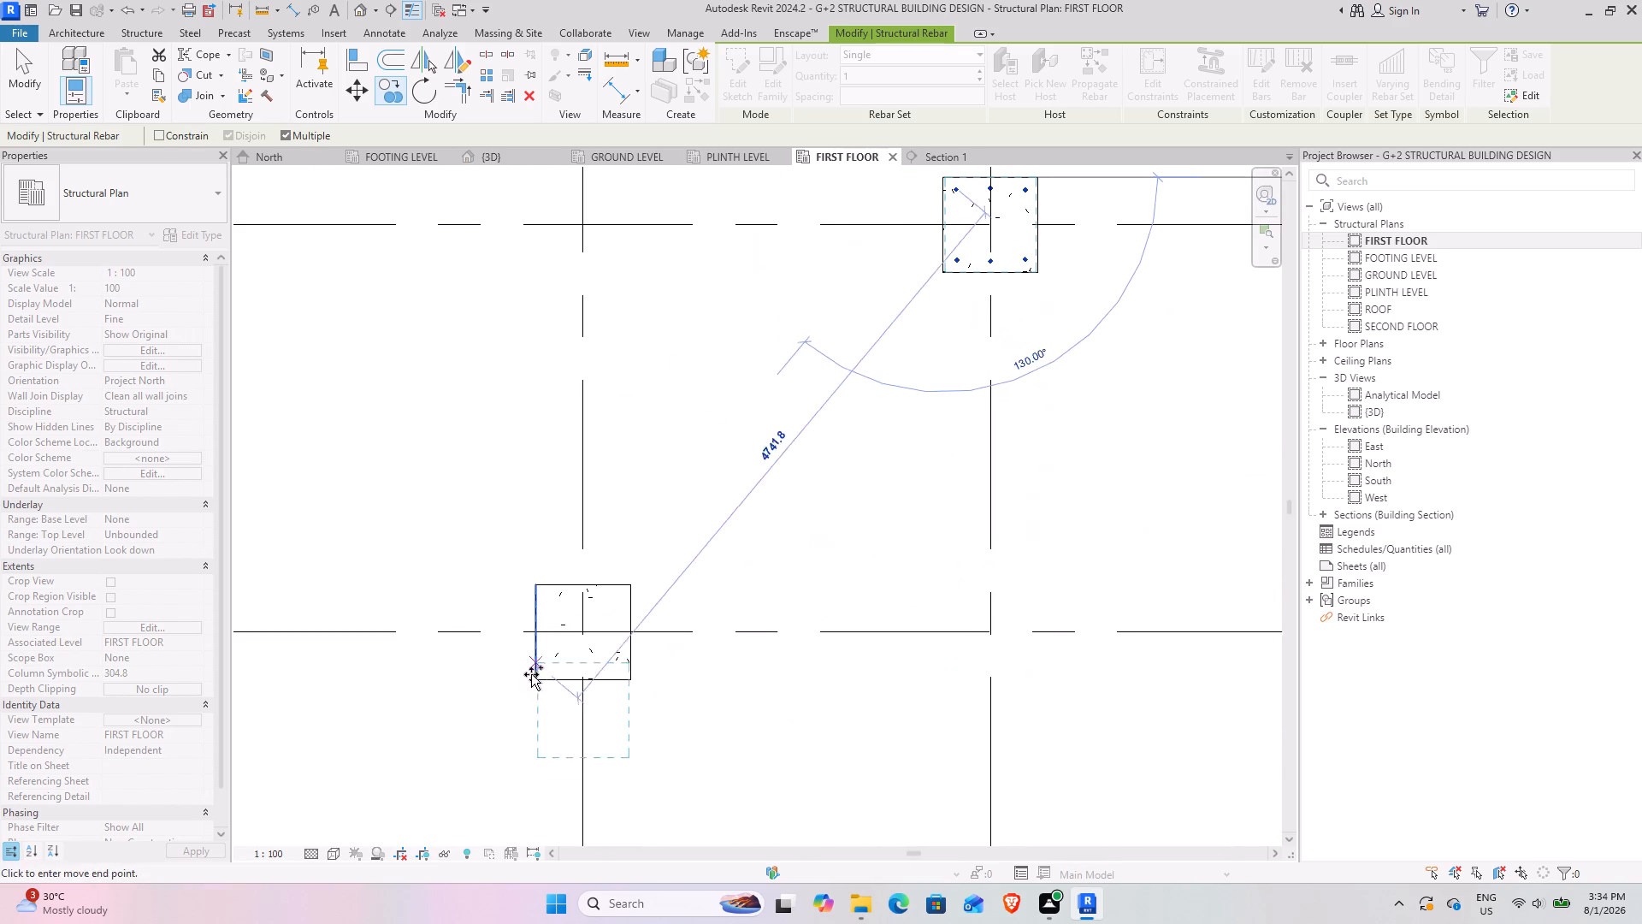
{"action": "left_click", "coordinate": [538, 585]}
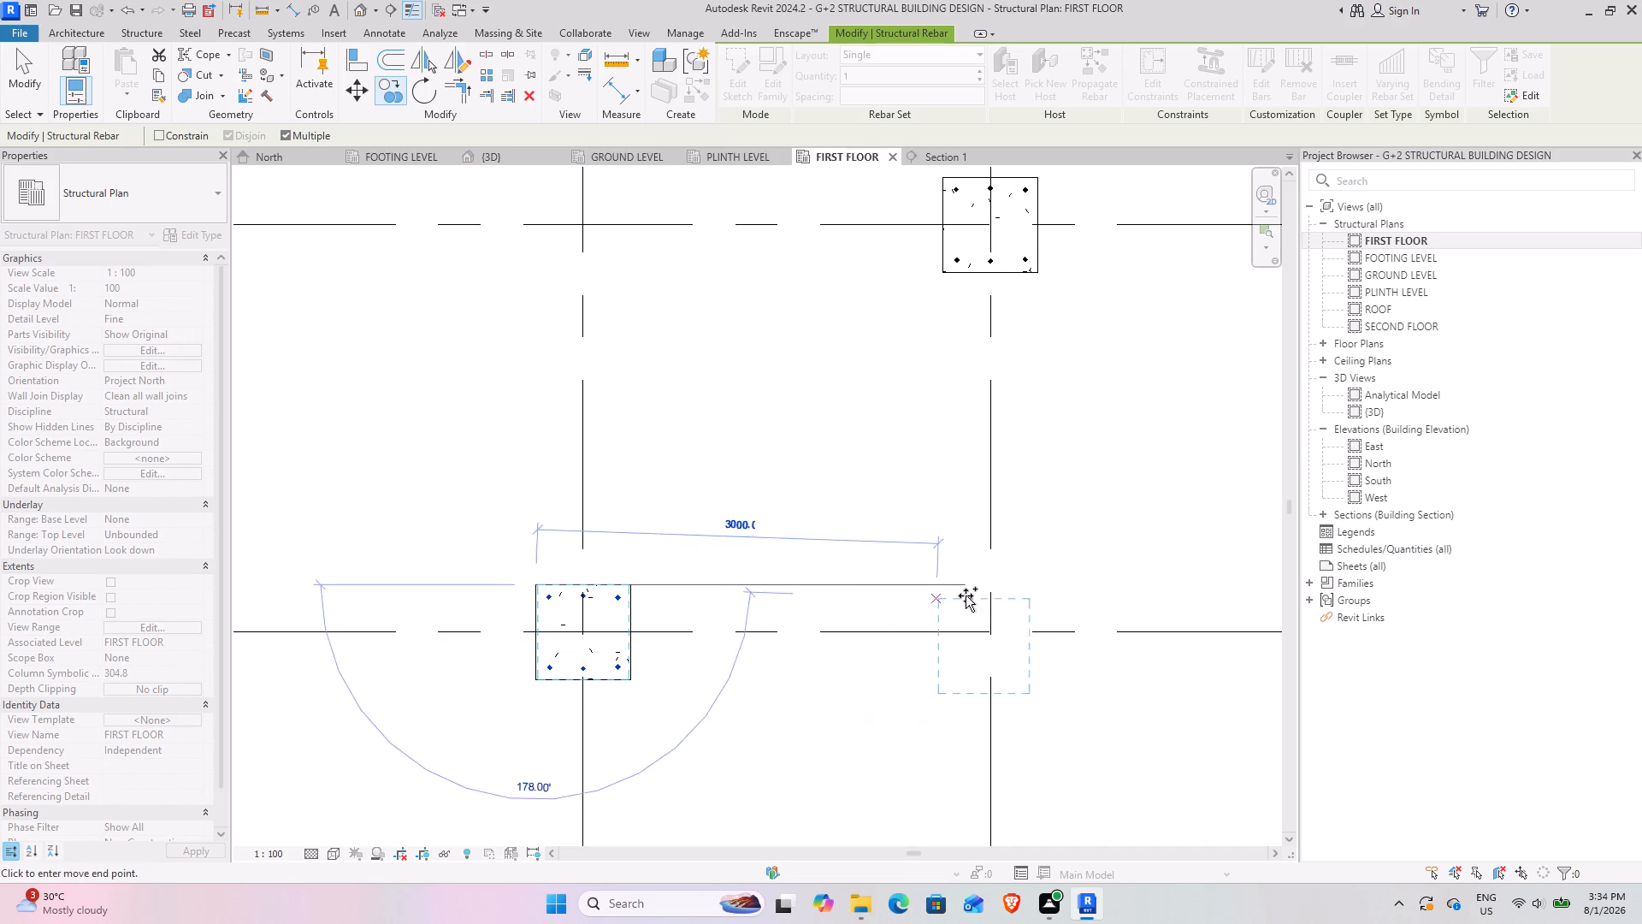
{"action": "middle_click_drag", "start_coordinate": [973, 591], "coordinate": [188, 591]}
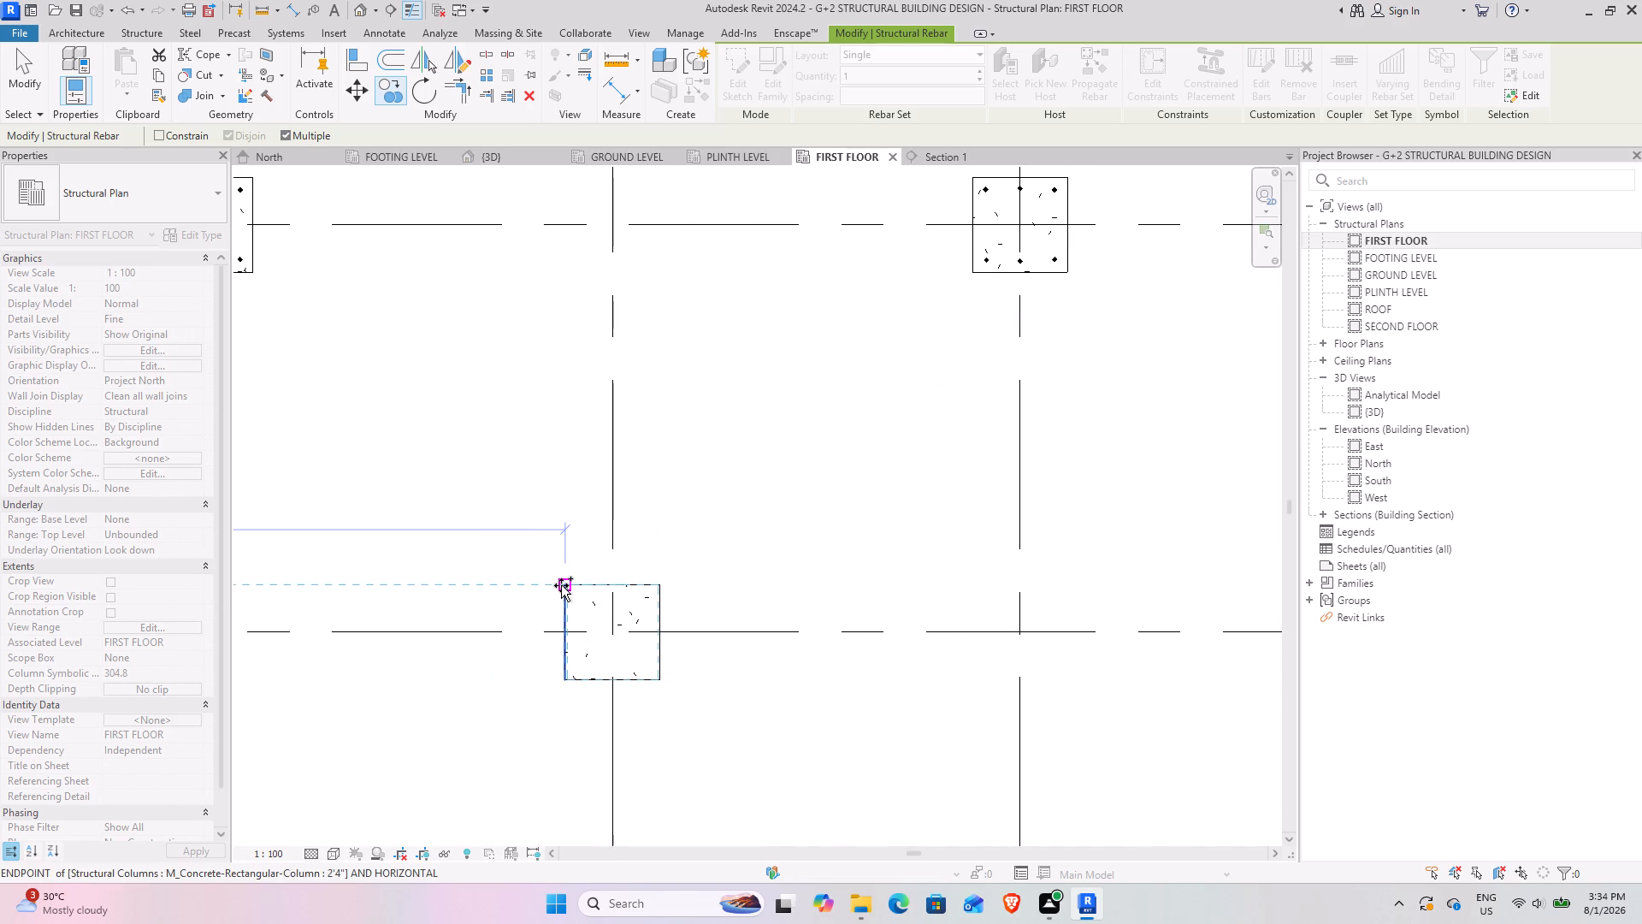
{"action": "left_click", "coordinate": [561, 585]}
{"action": "scroll", "coordinate": [836, 585], "scroll_direction": "down", "scroll_amount": 1}
{"action": "middle_click_drag", "start_coordinate": [836, 585], "coordinate": [77, 583]}
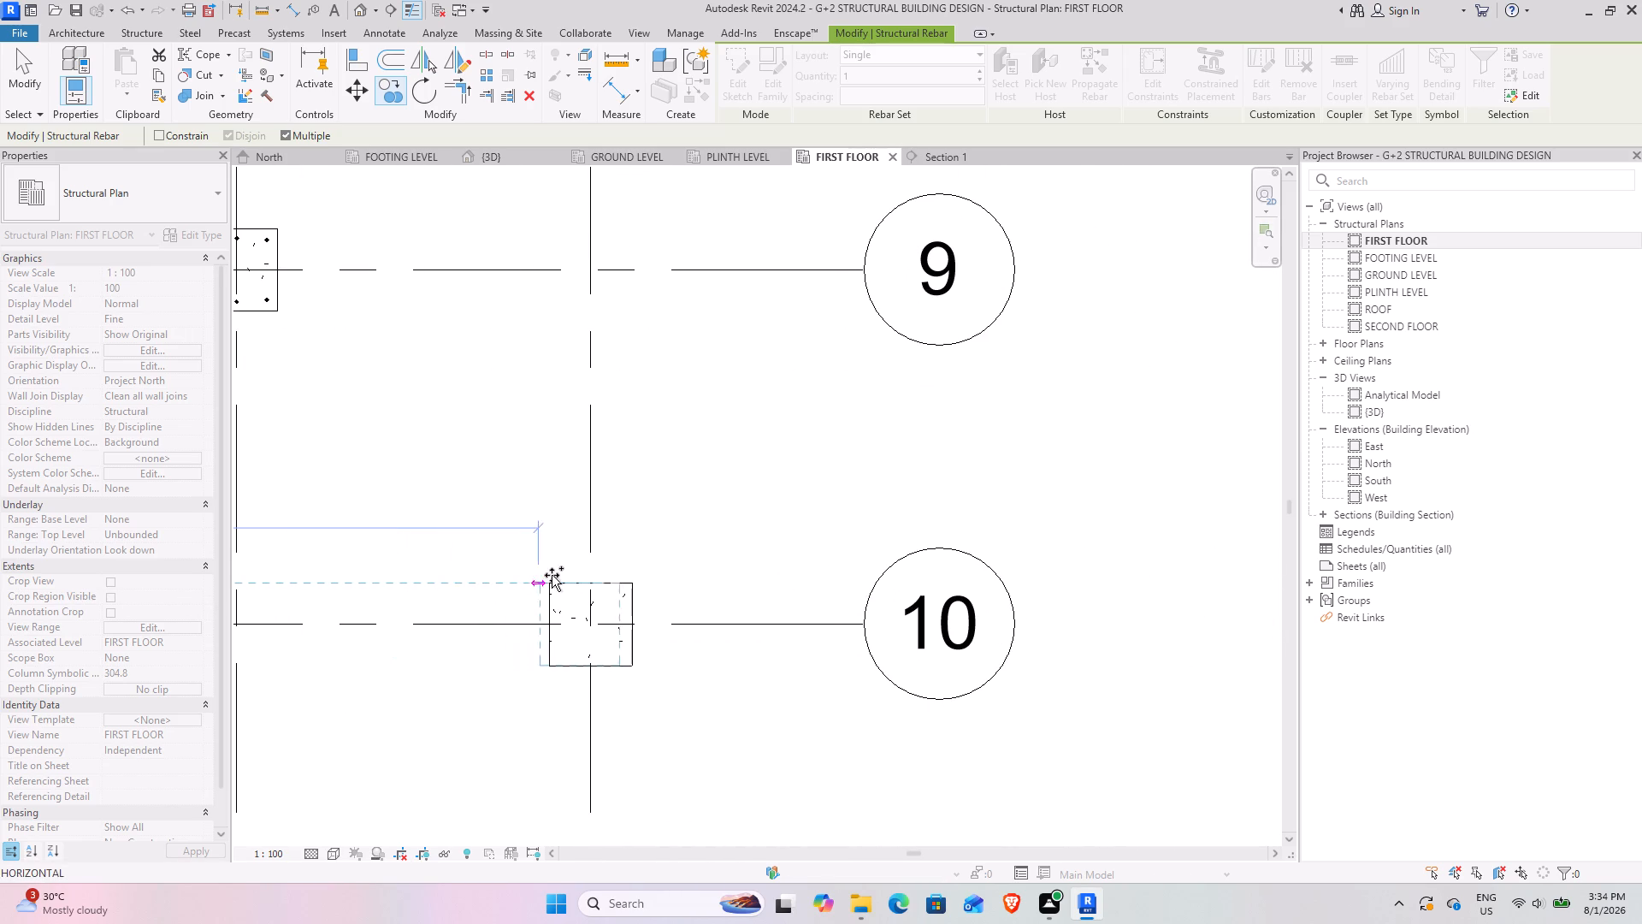
{"action": "left_click", "coordinate": [549, 581]}
{"action": "scroll", "coordinate": [725, 629], "scroll_direction": "down", "scroll_amount": 3}
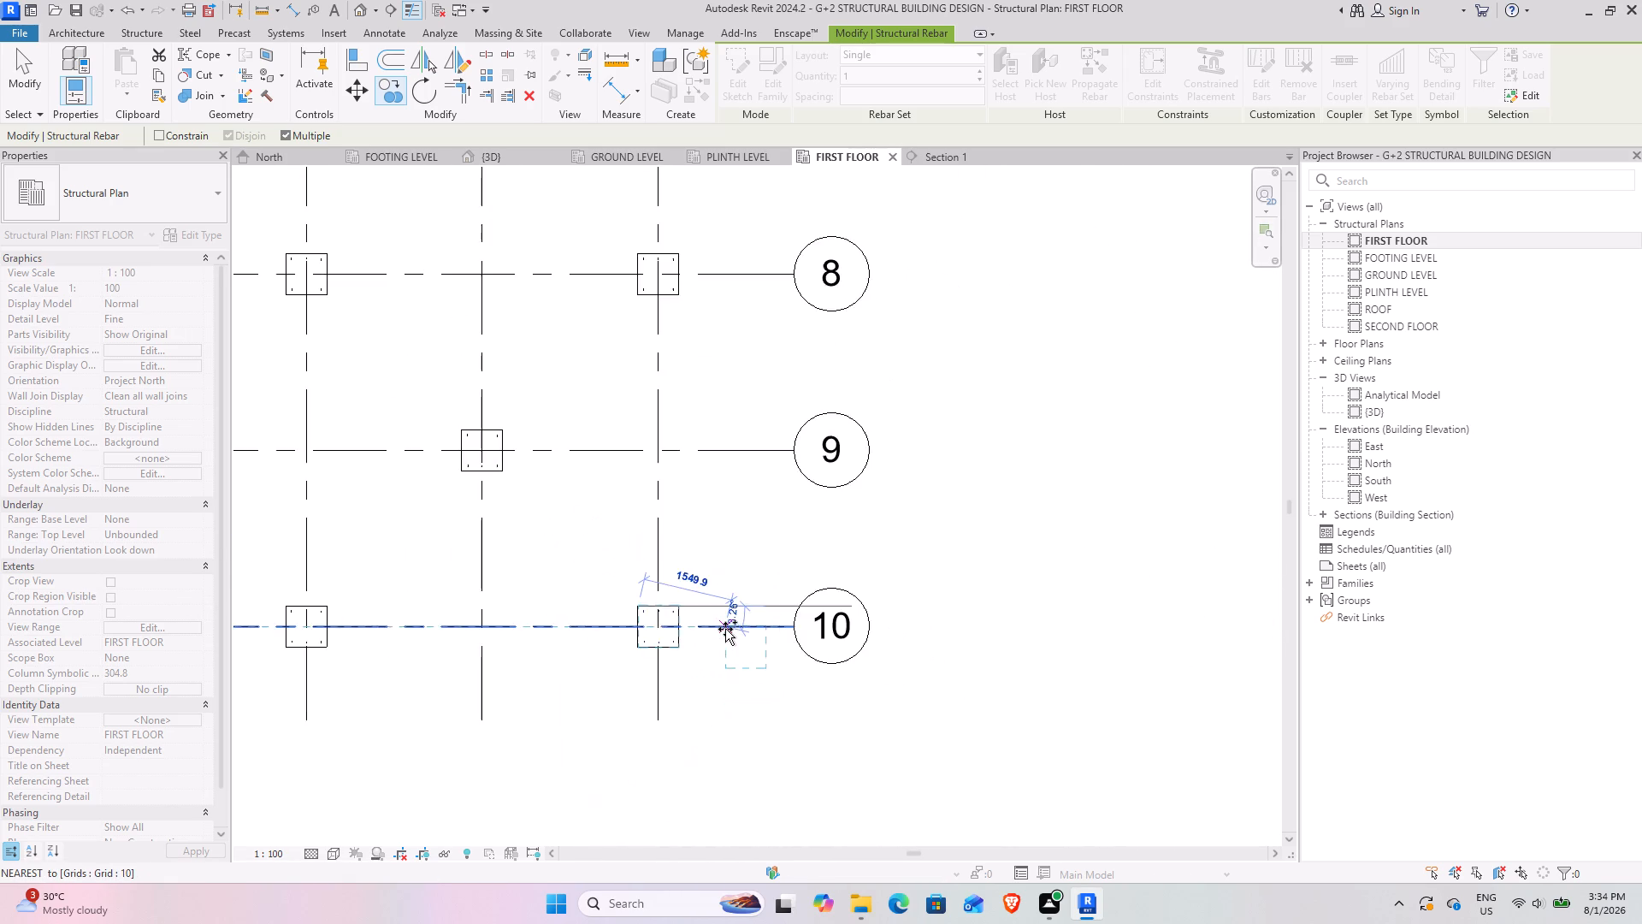
{"action": "scroll", "coordinate": [725, 629], "scroll_direction": "down", "scroll_amount": 5}
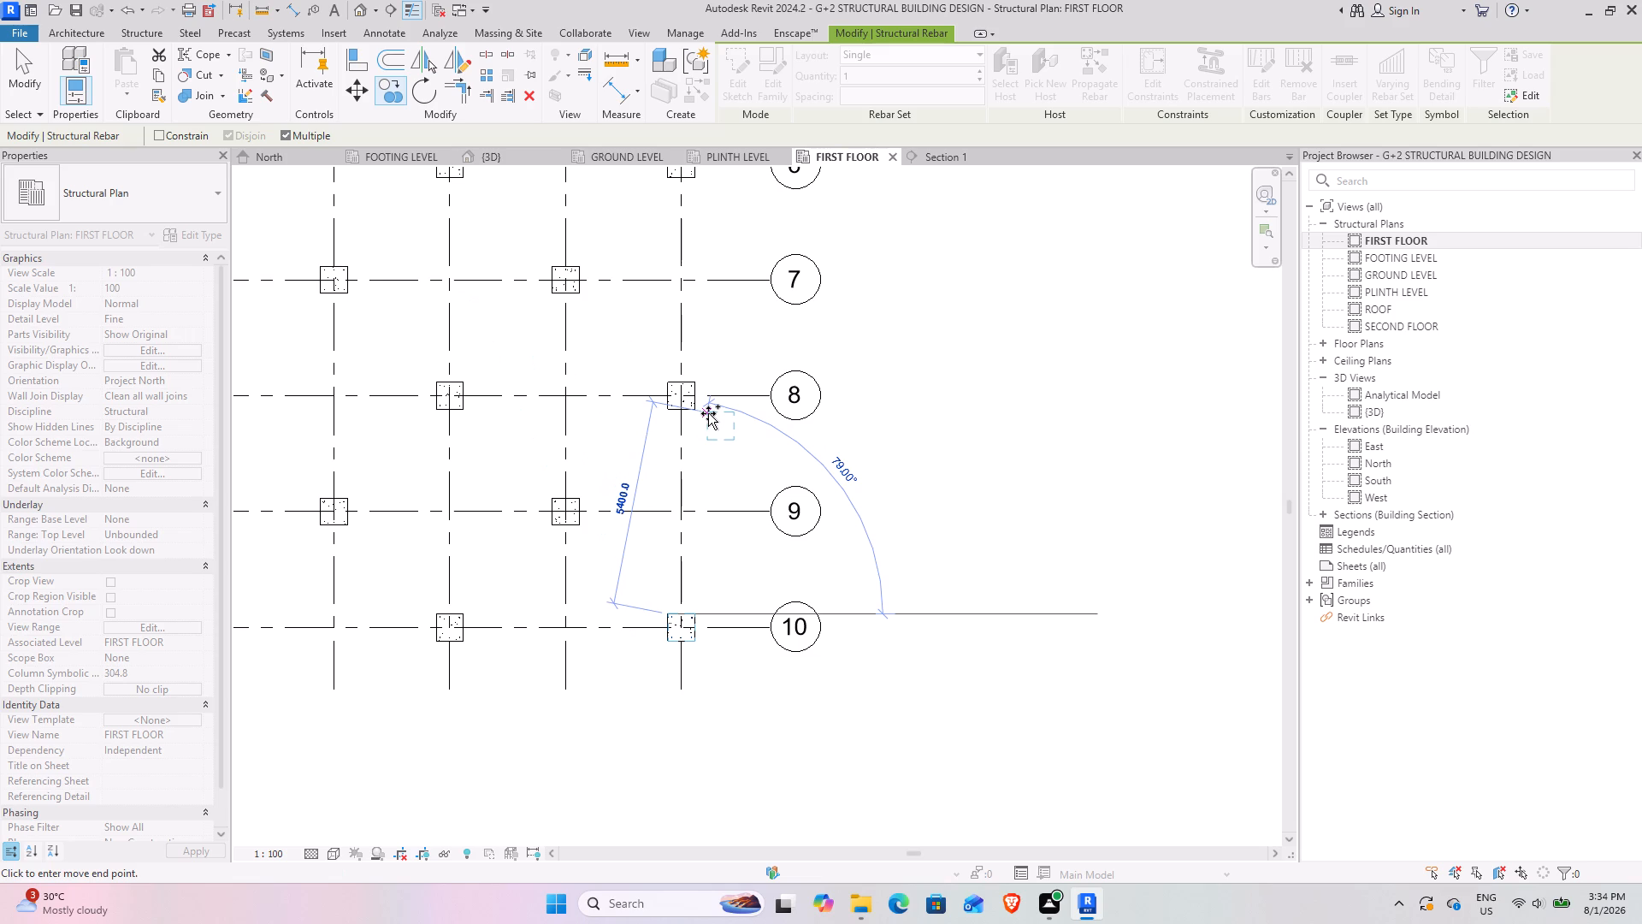
{"action": "key", "text": "Escape"}
{"action": "left_click", "coordinate": [972, 499]}
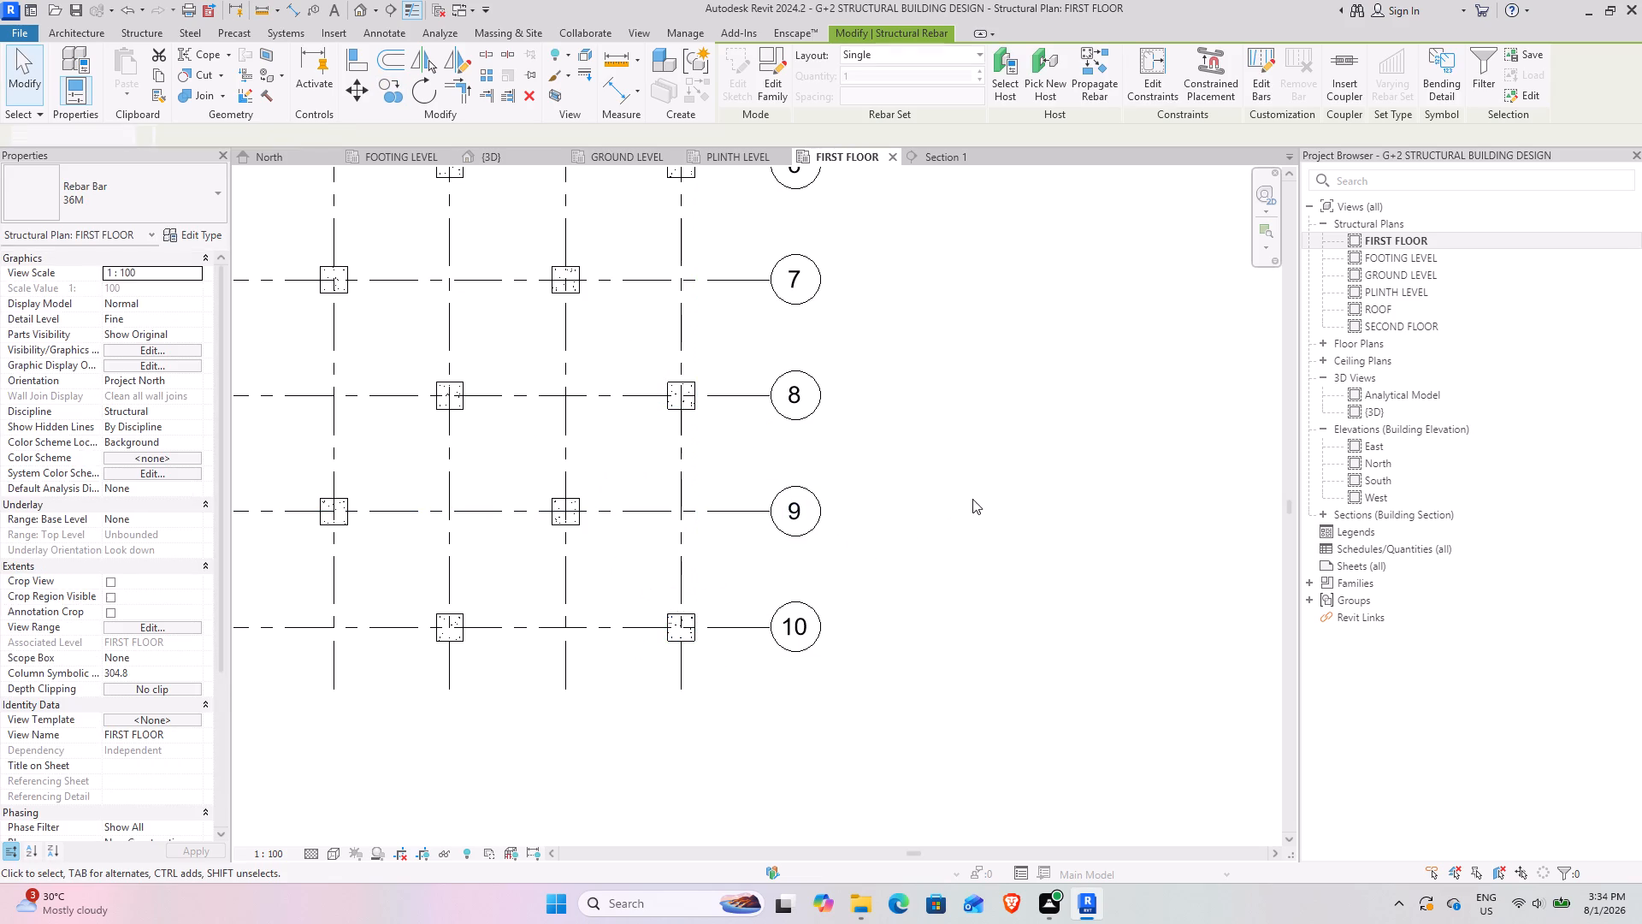
{"action": "scroll", "coordinate": [889, 499], "scroll_direction": "down", "scroll_amount": 3}
{"action": "middle_click_drag", "start_coordinate": [409, 465], "coordinate": [654, 575]}
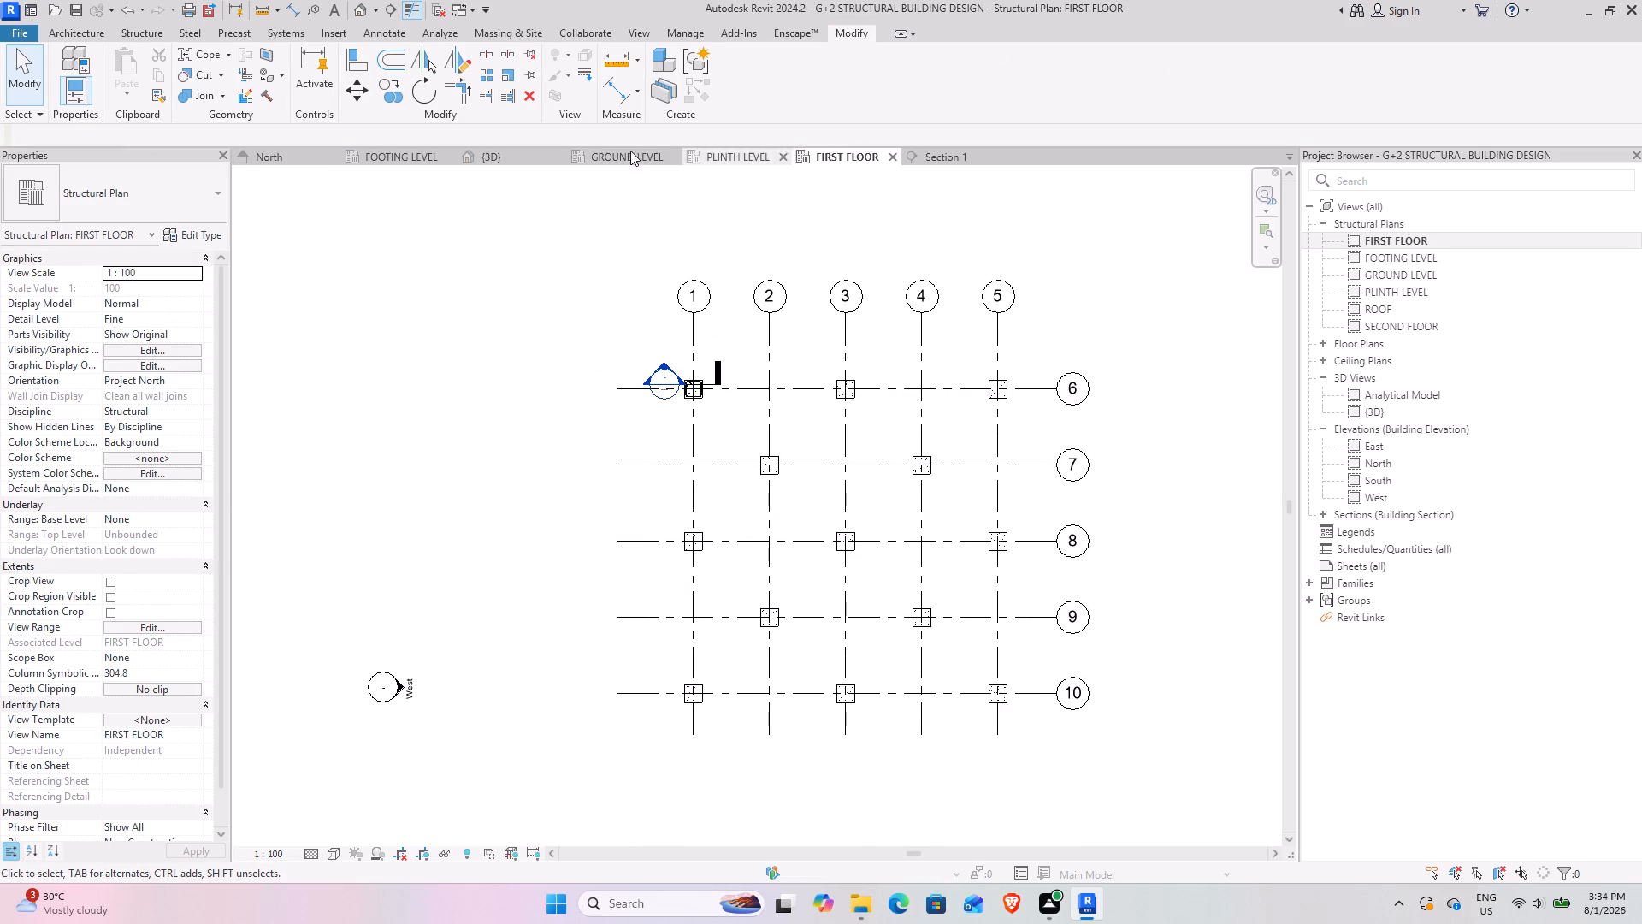
Switch to the 3D view at the top of the corner column that has both vertical bars and ties.
{"action": "left_click", "coordinate": [510, 149]}
{"action": "scroll", "coordinate": [807, 552], "scroll_direction": "down", "scroll_amount": 9}
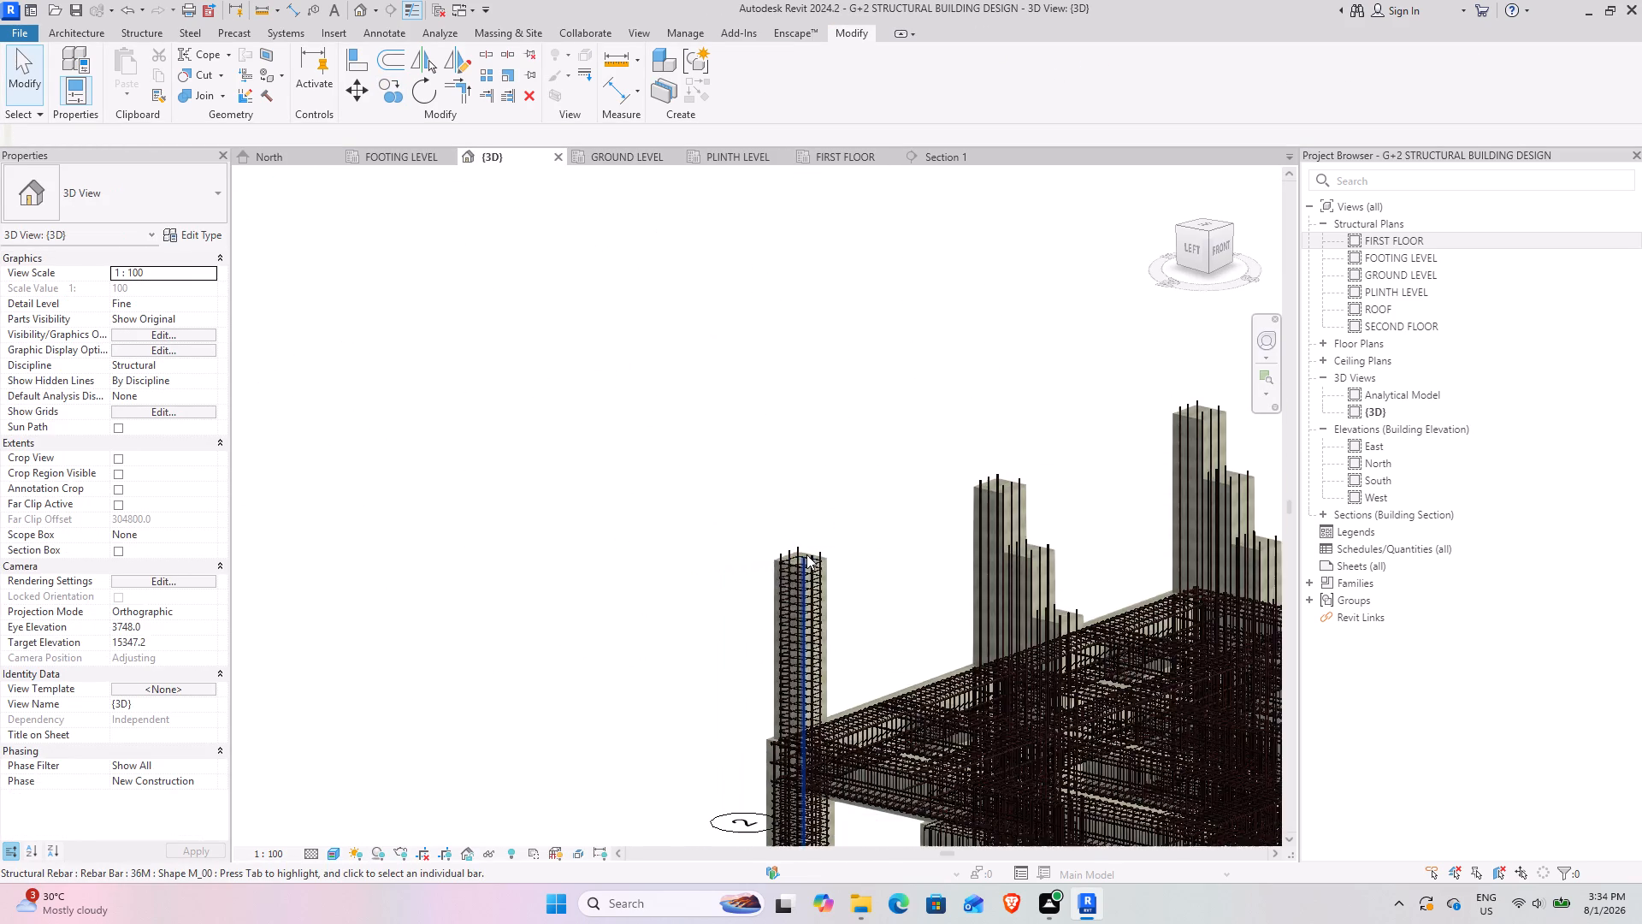
{"action": "middle_click_drag", "start_coordinate": [805, 654], "coordinate": [1094, 487], "text": "shift"}
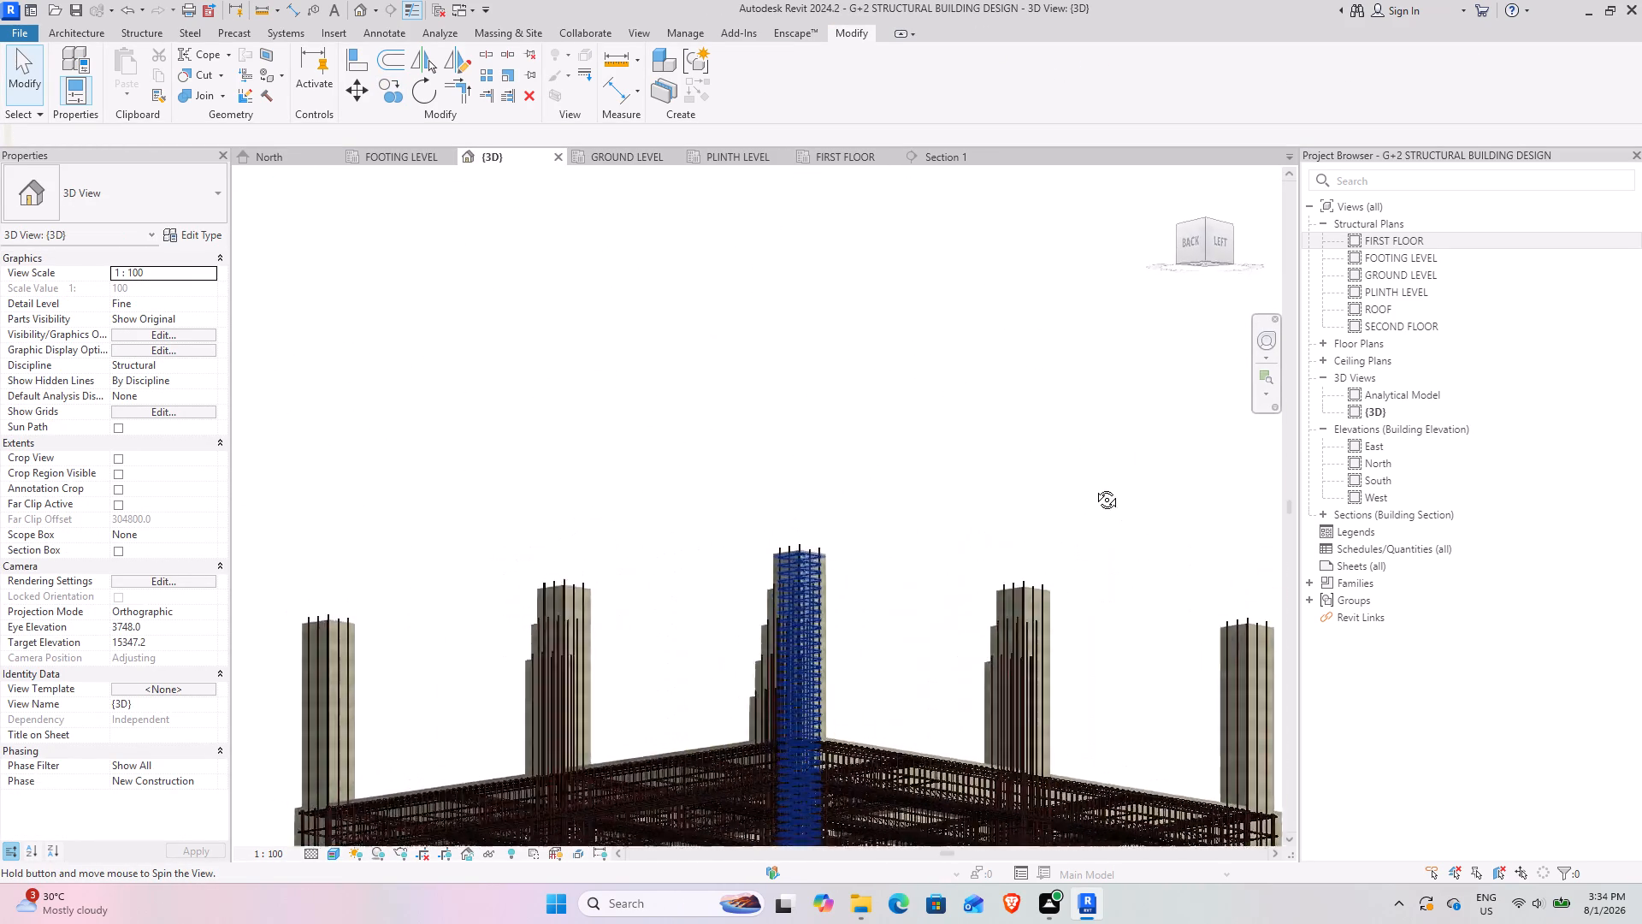
{"action": "middle_click_drag", "start_coordinate": [1094, 487], "coordinate": [790, 629], "text": "shift"}
{"action": "scroll", "coordinate": [796, 542], "scroll_direction": "up", "scroll_amount": 8}
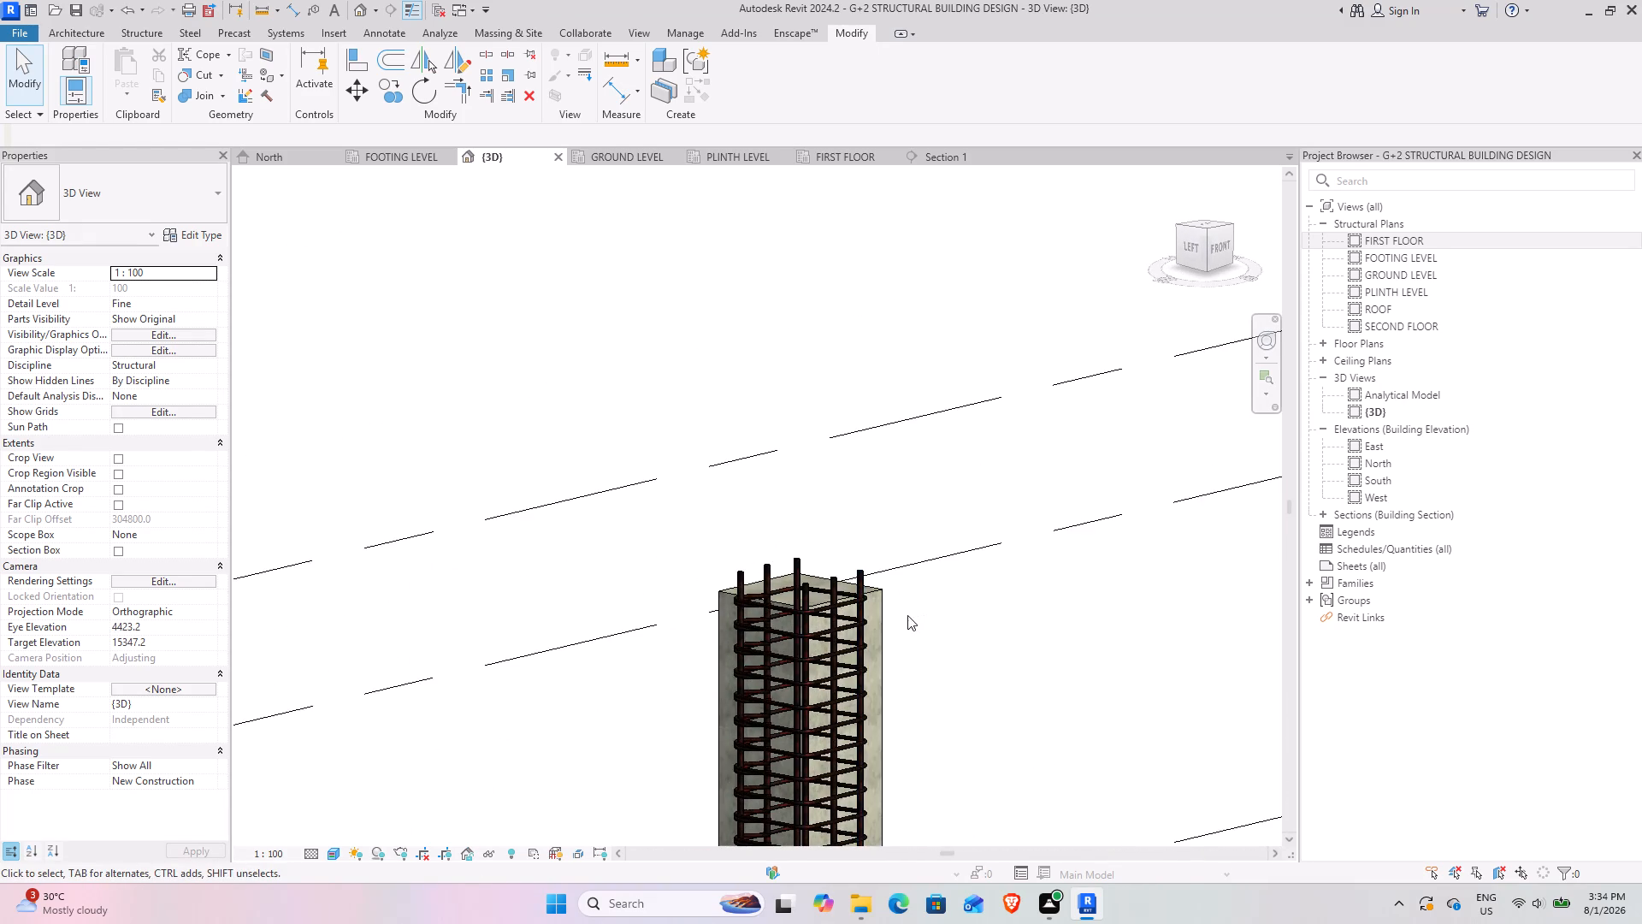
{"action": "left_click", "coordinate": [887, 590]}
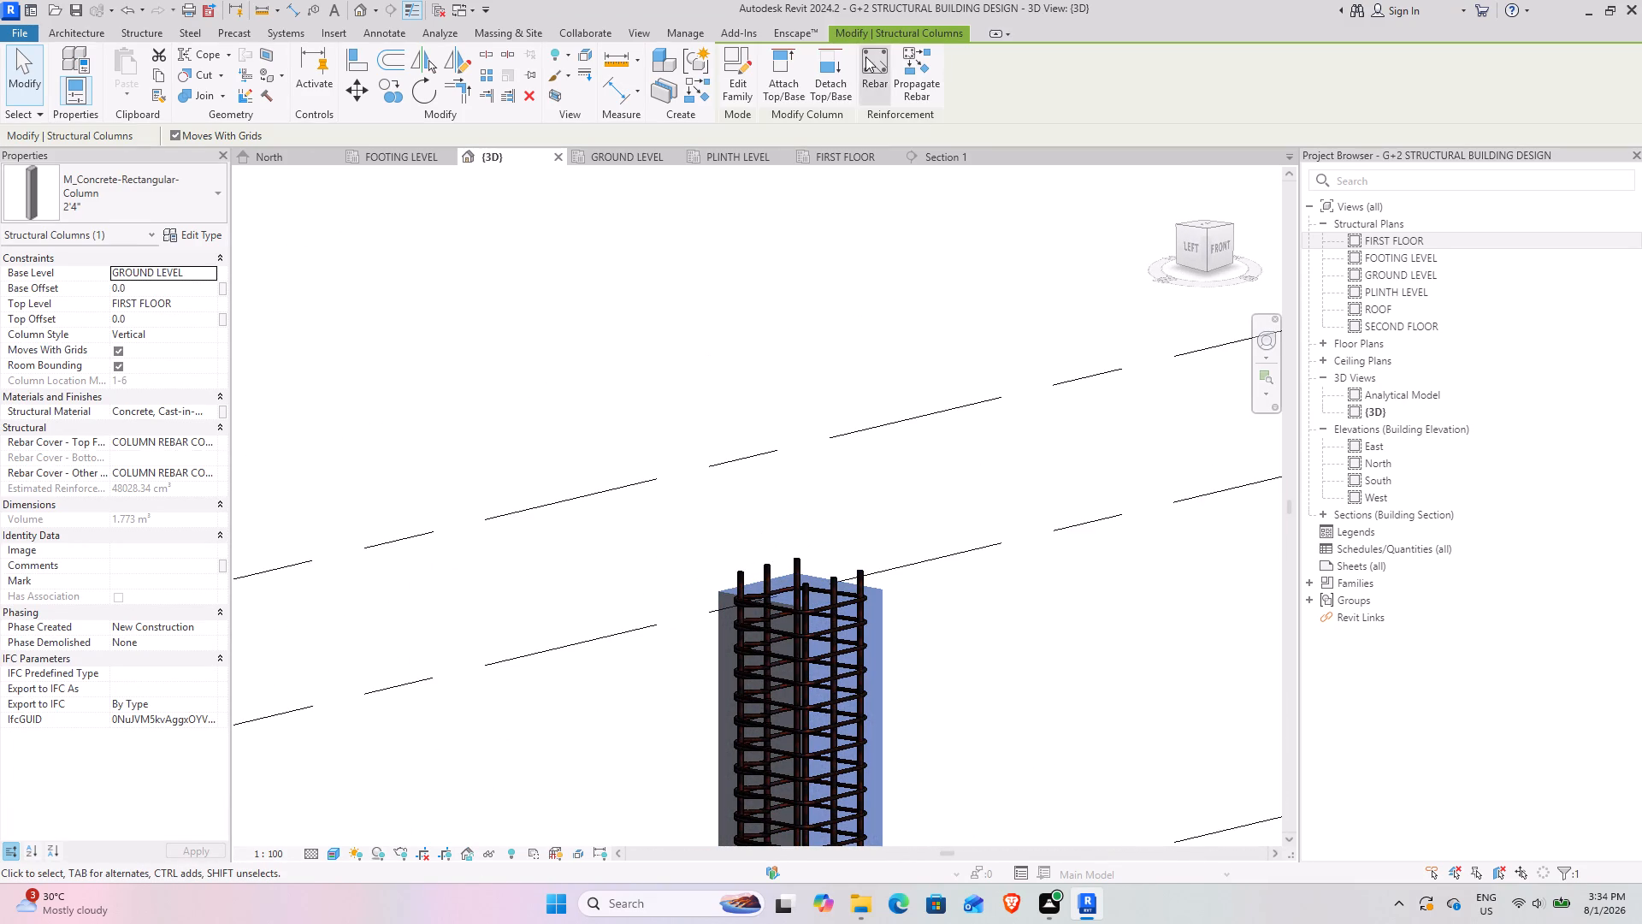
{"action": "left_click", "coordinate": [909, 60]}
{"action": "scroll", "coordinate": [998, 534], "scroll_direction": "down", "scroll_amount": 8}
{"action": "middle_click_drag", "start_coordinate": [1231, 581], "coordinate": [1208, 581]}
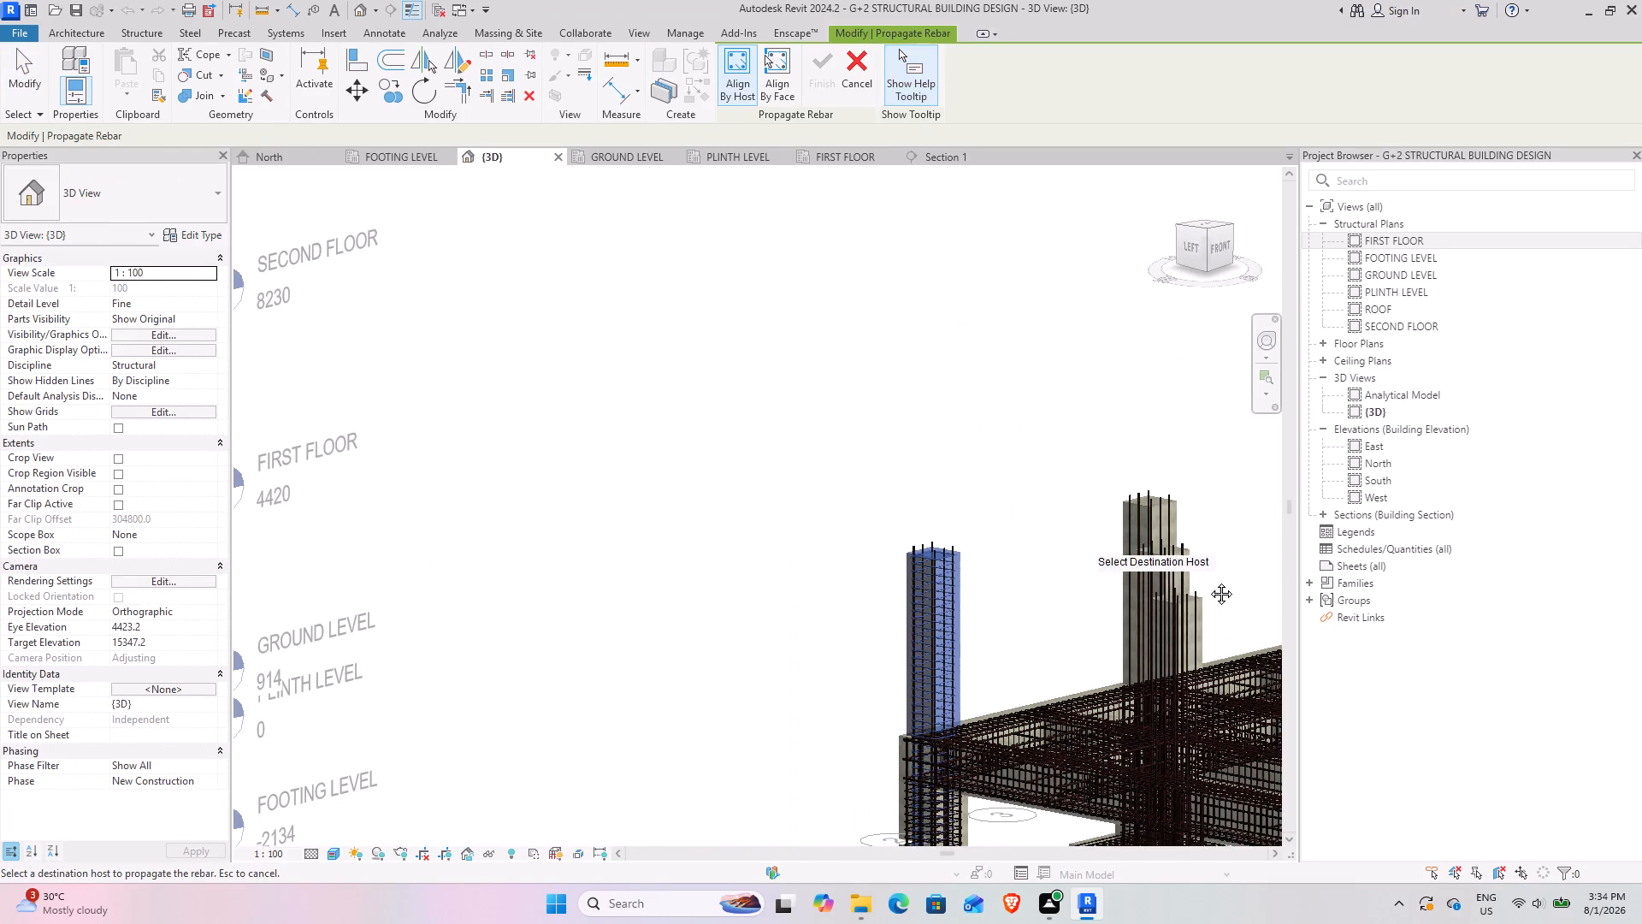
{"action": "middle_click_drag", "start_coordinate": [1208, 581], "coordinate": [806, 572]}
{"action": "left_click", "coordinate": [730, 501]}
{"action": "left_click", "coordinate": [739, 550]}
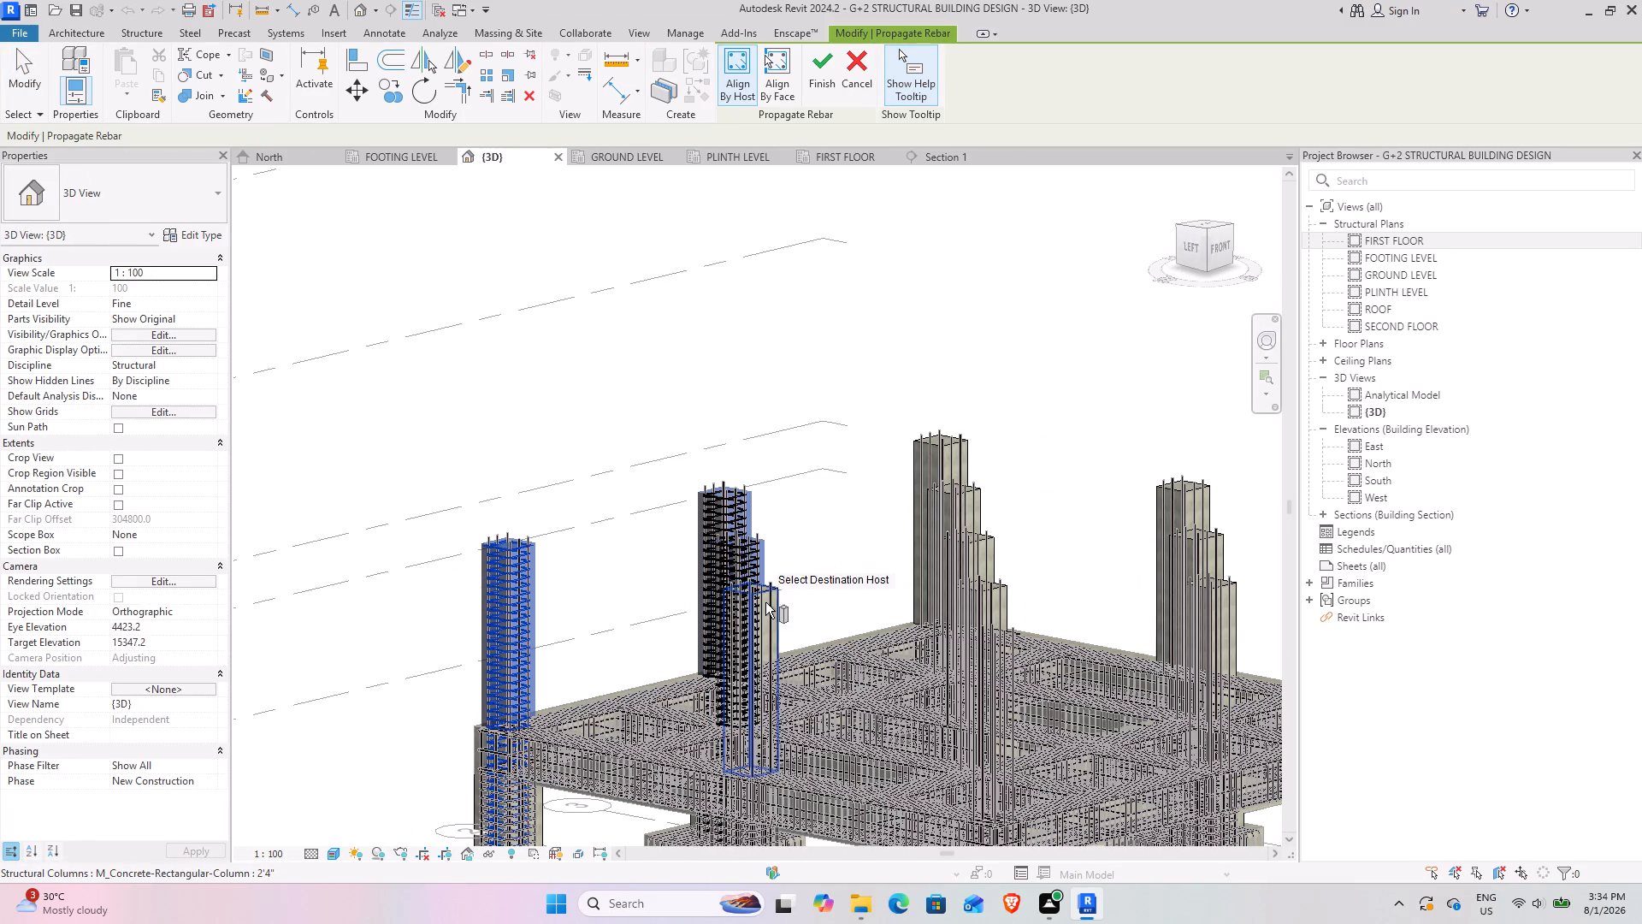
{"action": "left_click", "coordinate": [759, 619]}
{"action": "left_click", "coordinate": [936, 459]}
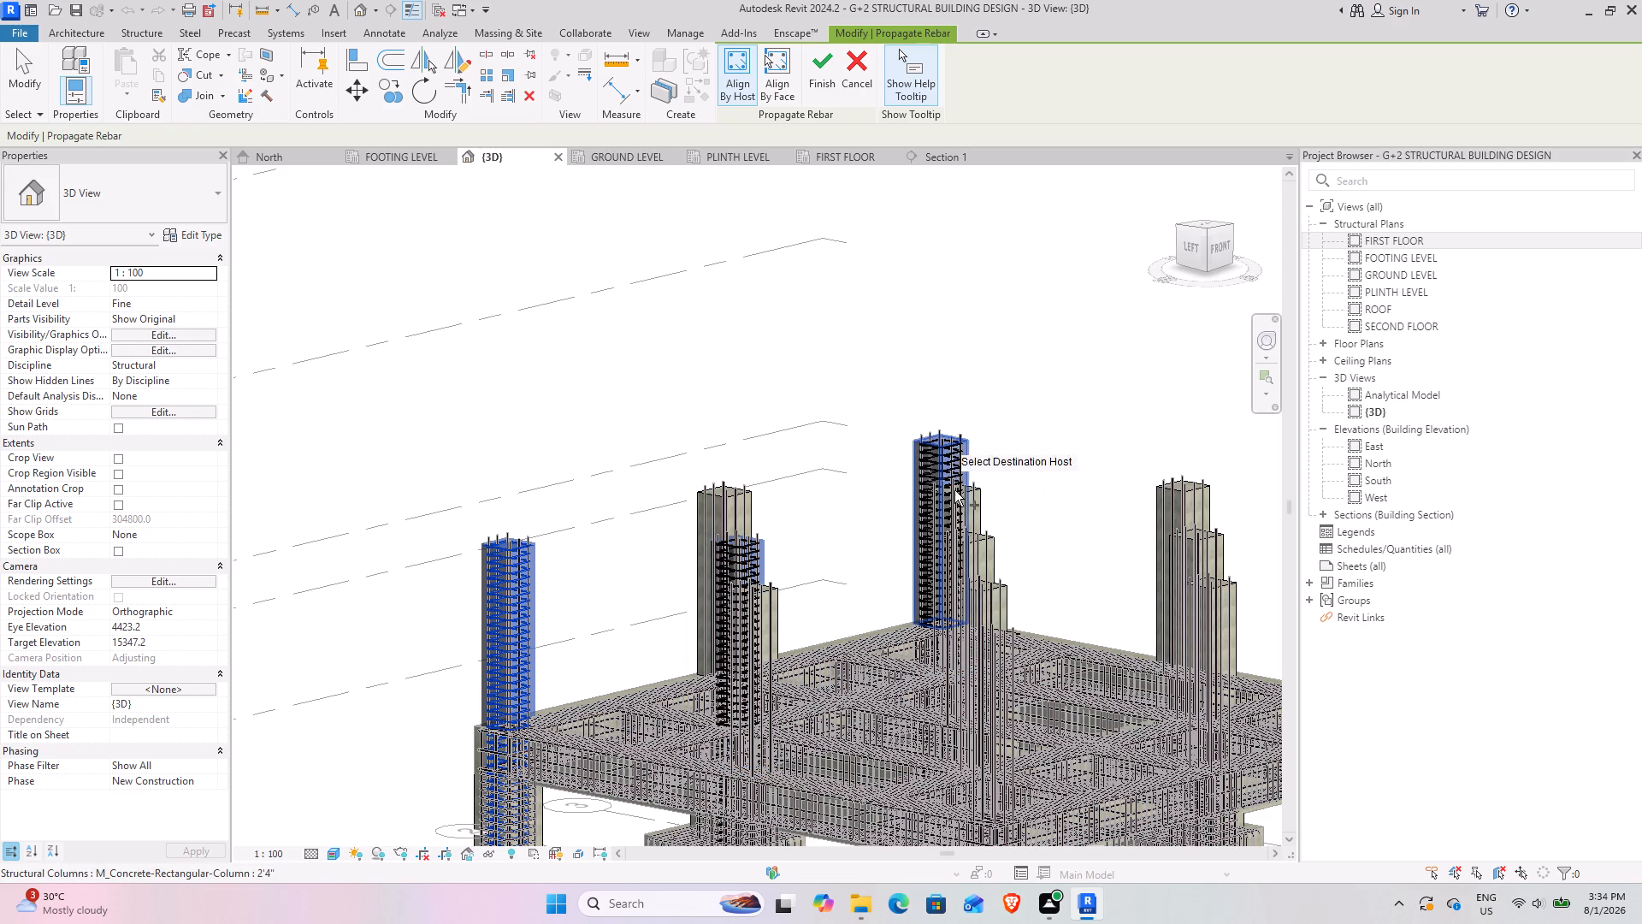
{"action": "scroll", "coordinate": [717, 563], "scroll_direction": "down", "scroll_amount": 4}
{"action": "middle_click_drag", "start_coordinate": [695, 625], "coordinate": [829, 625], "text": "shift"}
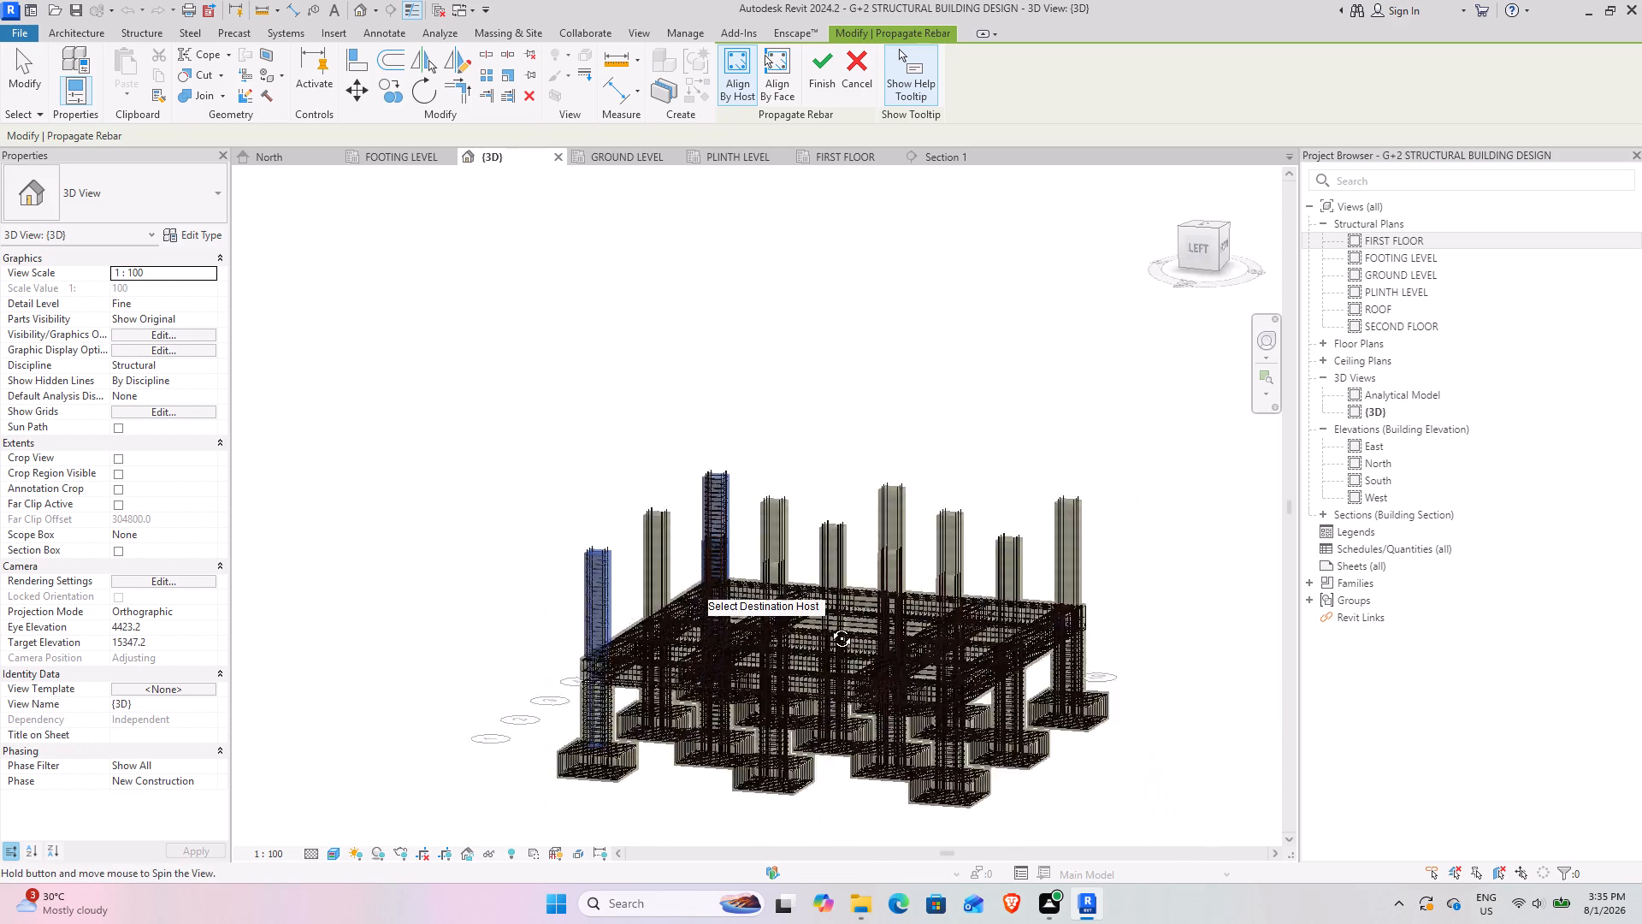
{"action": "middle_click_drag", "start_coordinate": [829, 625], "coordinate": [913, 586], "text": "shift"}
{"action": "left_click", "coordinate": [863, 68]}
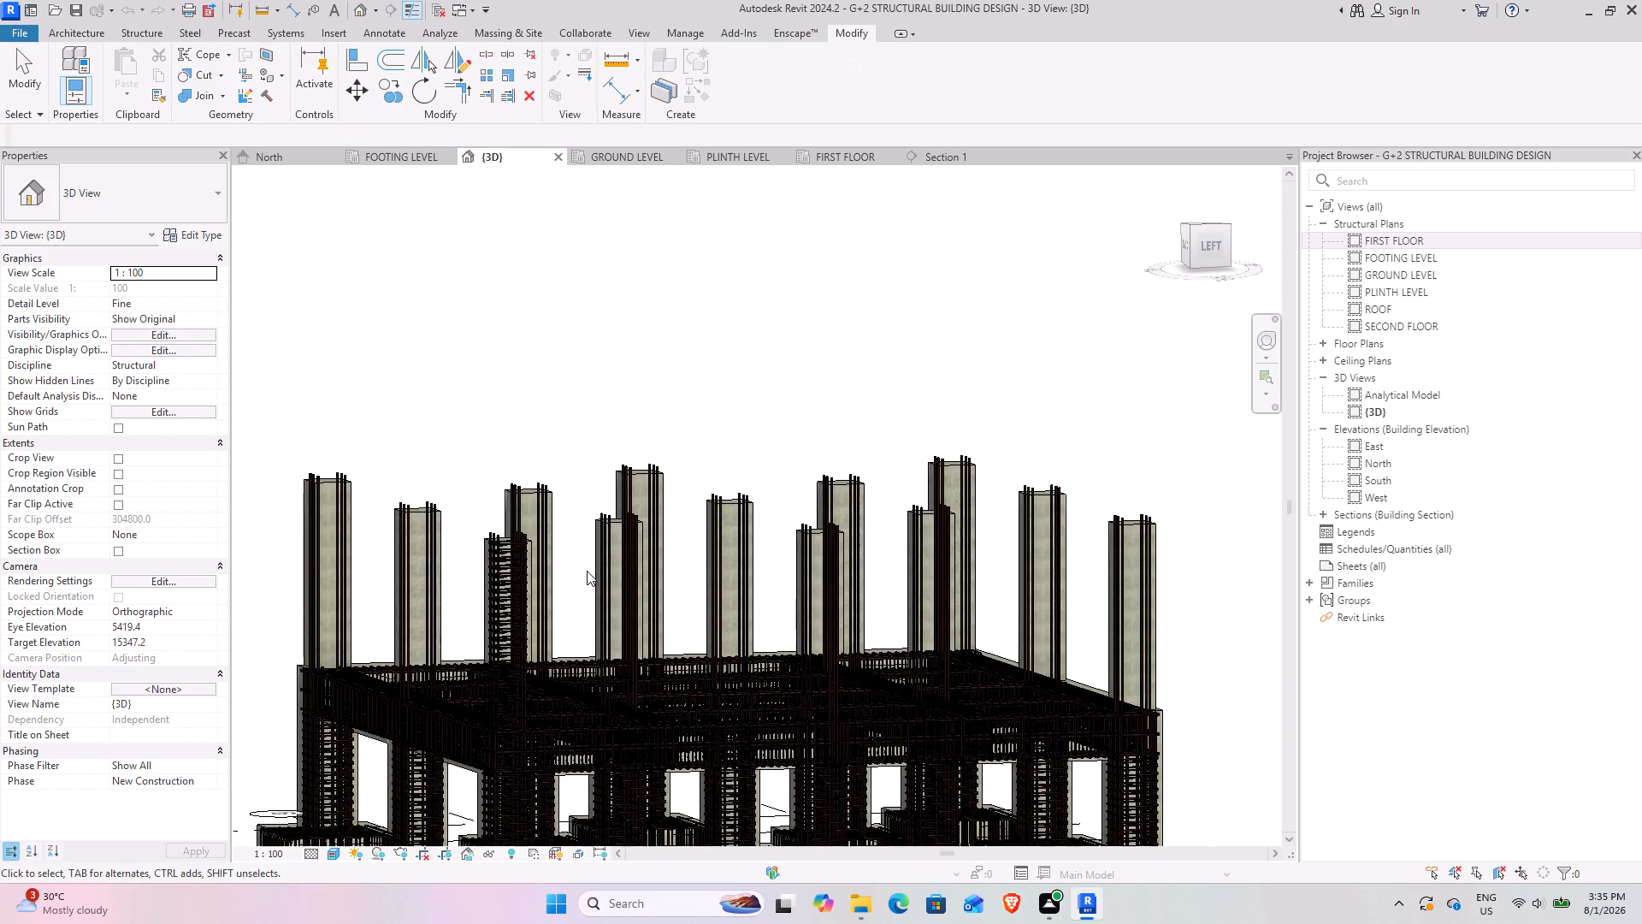
Select the tied ground-to-first-floor corner column at grids 1 and 6.
{"action": "scroll", "coordinate": [587, 571], "scroll_direction": "up", "scroll_amount": 4}
{"action": "scroll", "coordinate": [407, 514], "scroll_direction": "up", "scroll_amount": 8}
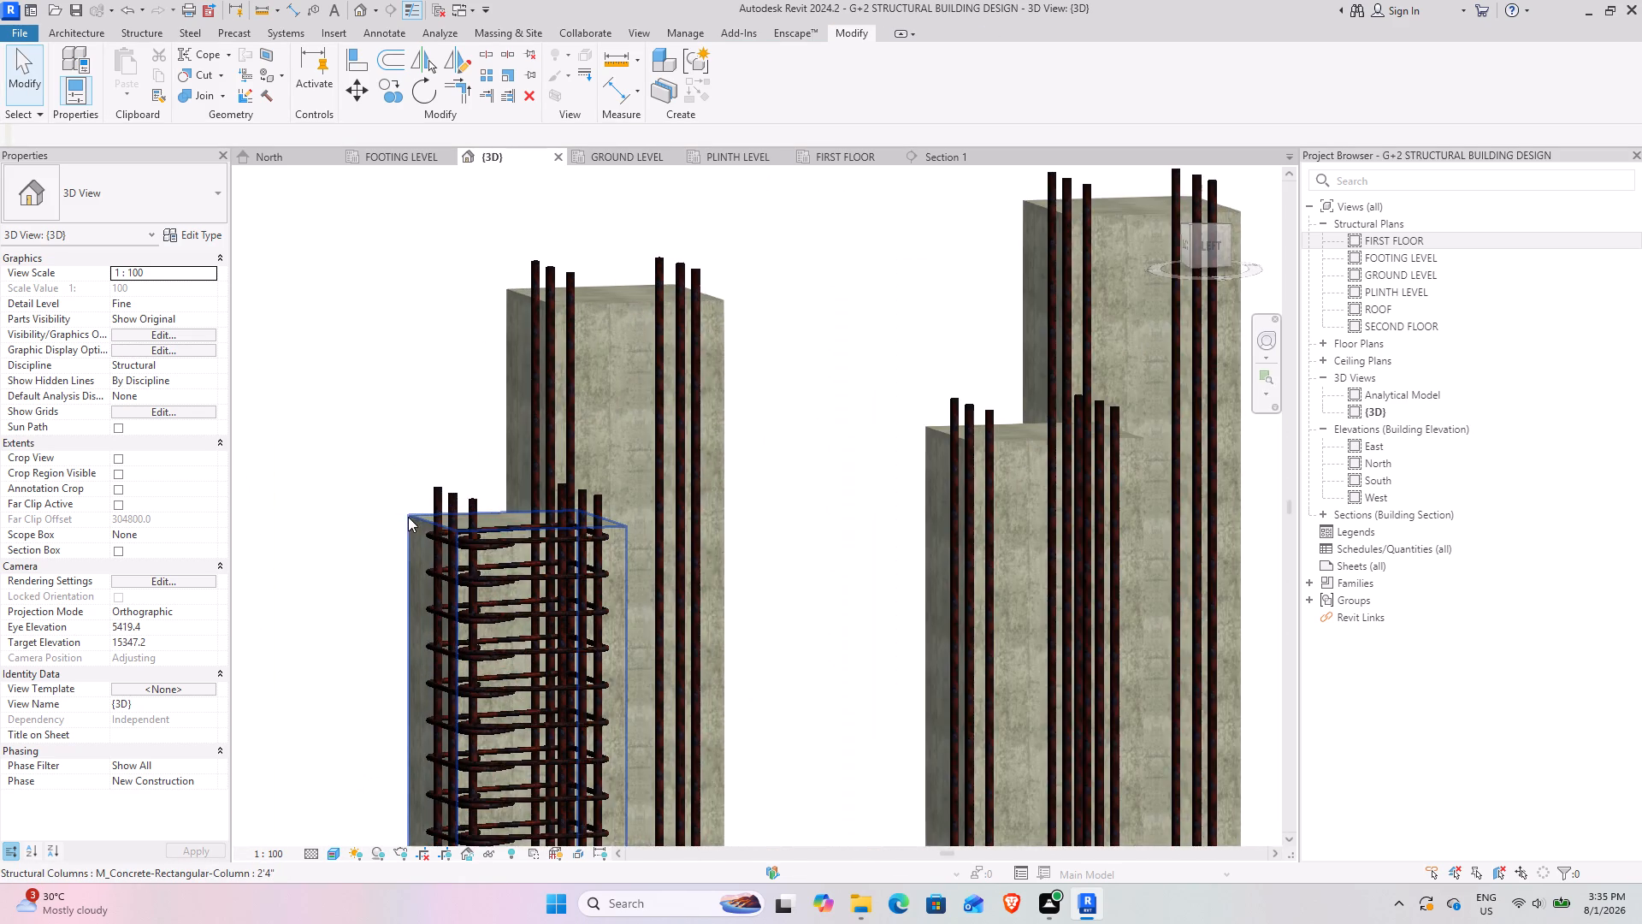
{"action": "left_click", "coordinate": [413, 520]}
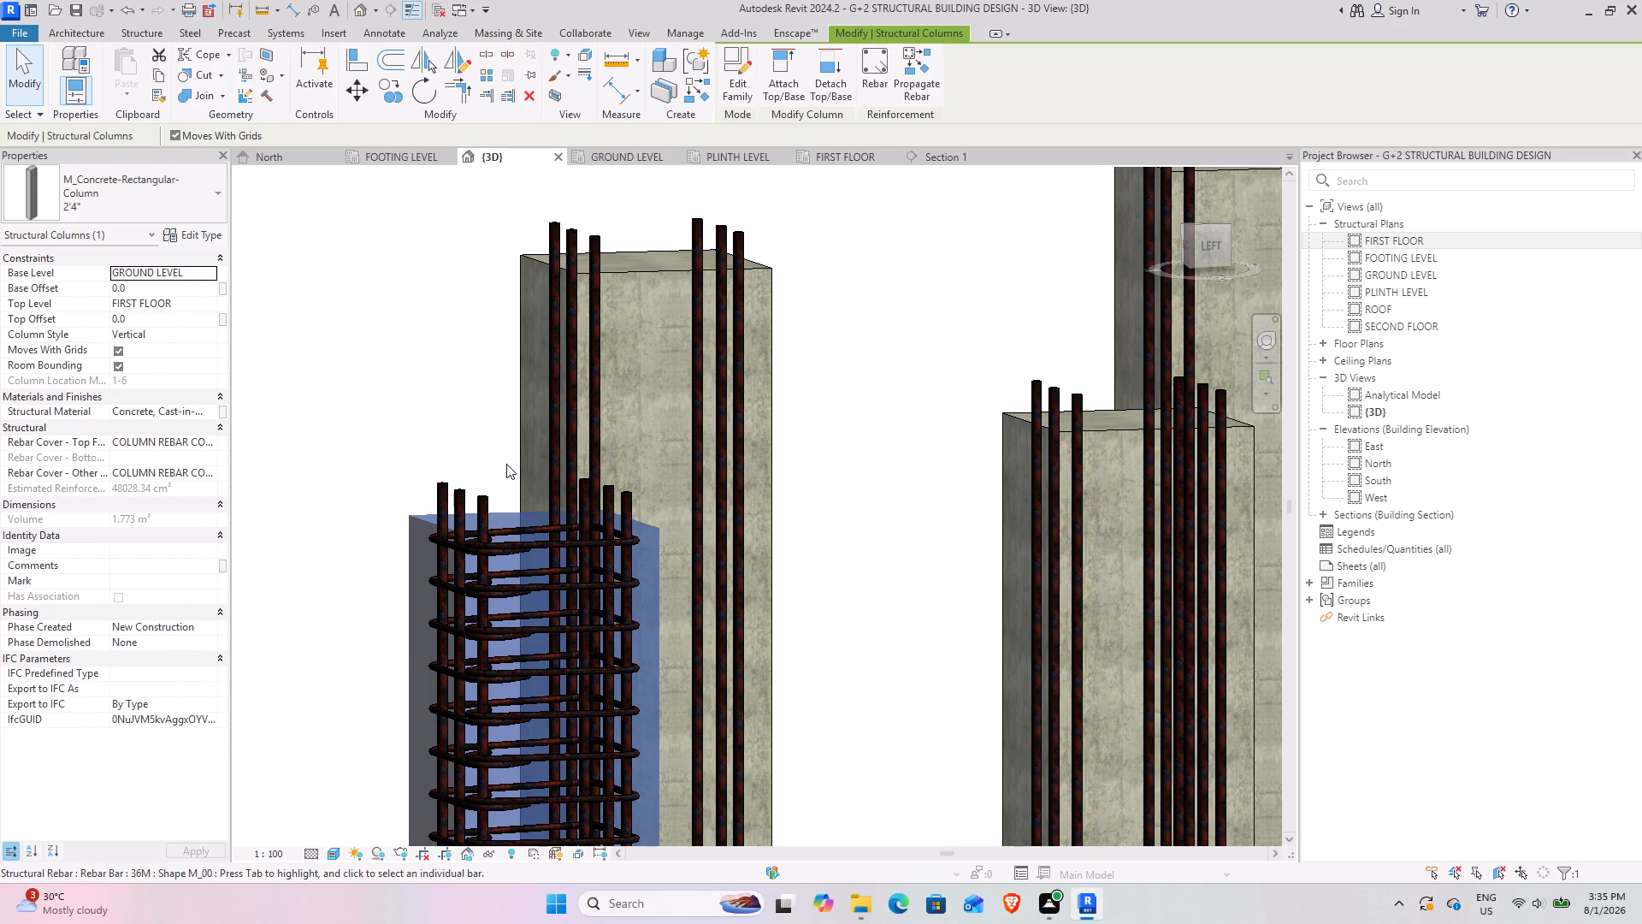
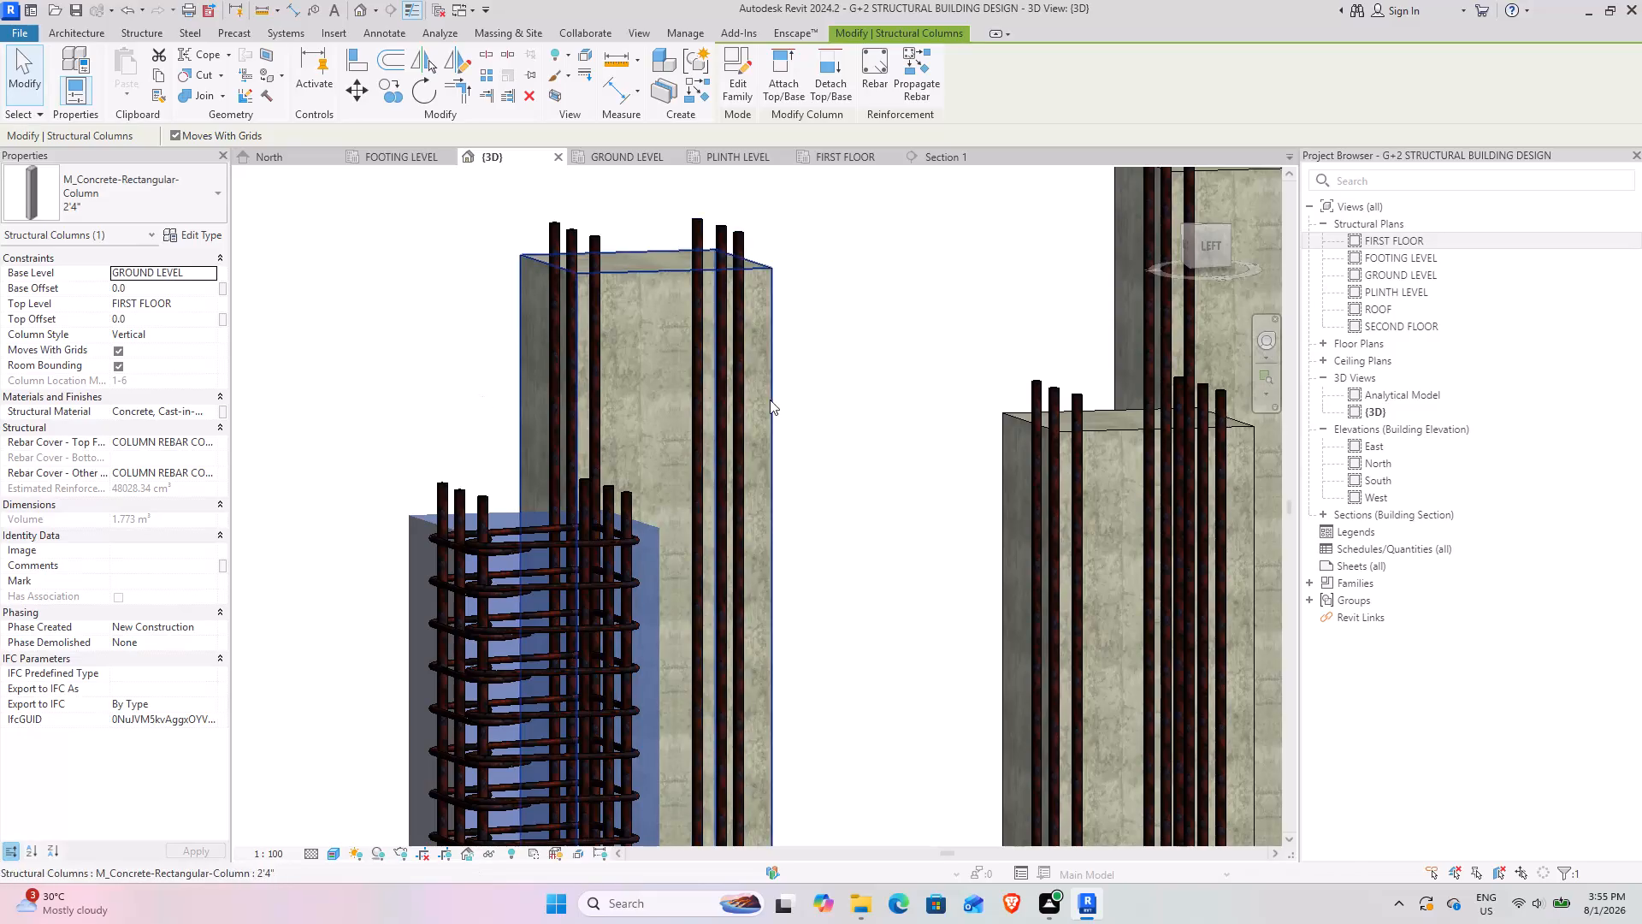
Propagate the corner column's rebar, aligned by host, to the three columns on the first diagonal line beside it.
{"action": "scroll", "coordinate": [747, 415], "scroll_direction": "down", "scroll_amount": 4}
{"action": "middle_click_drag", "start_coordinate": [726, 556], "coordinate": [819, 495], "text": "shift"}
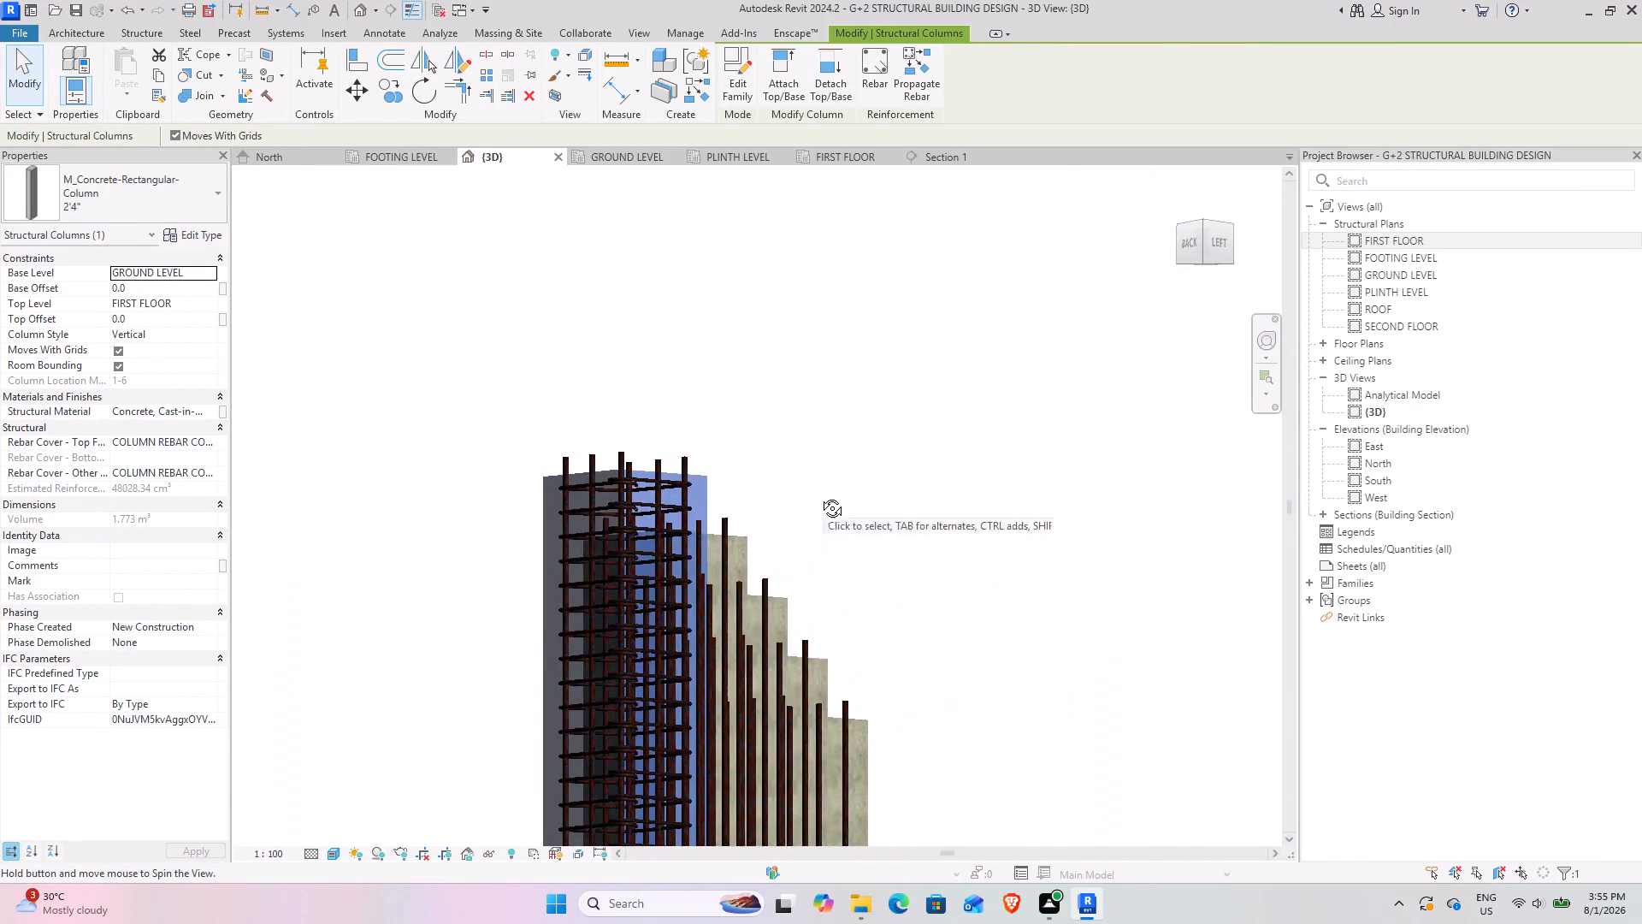
{"action": "middle_click_drag", "start_coordinate": [819, 495], "coordinate": [547, 552], "text": "shift"}
{"action": "left_click", "coordinate": [896, 99]}
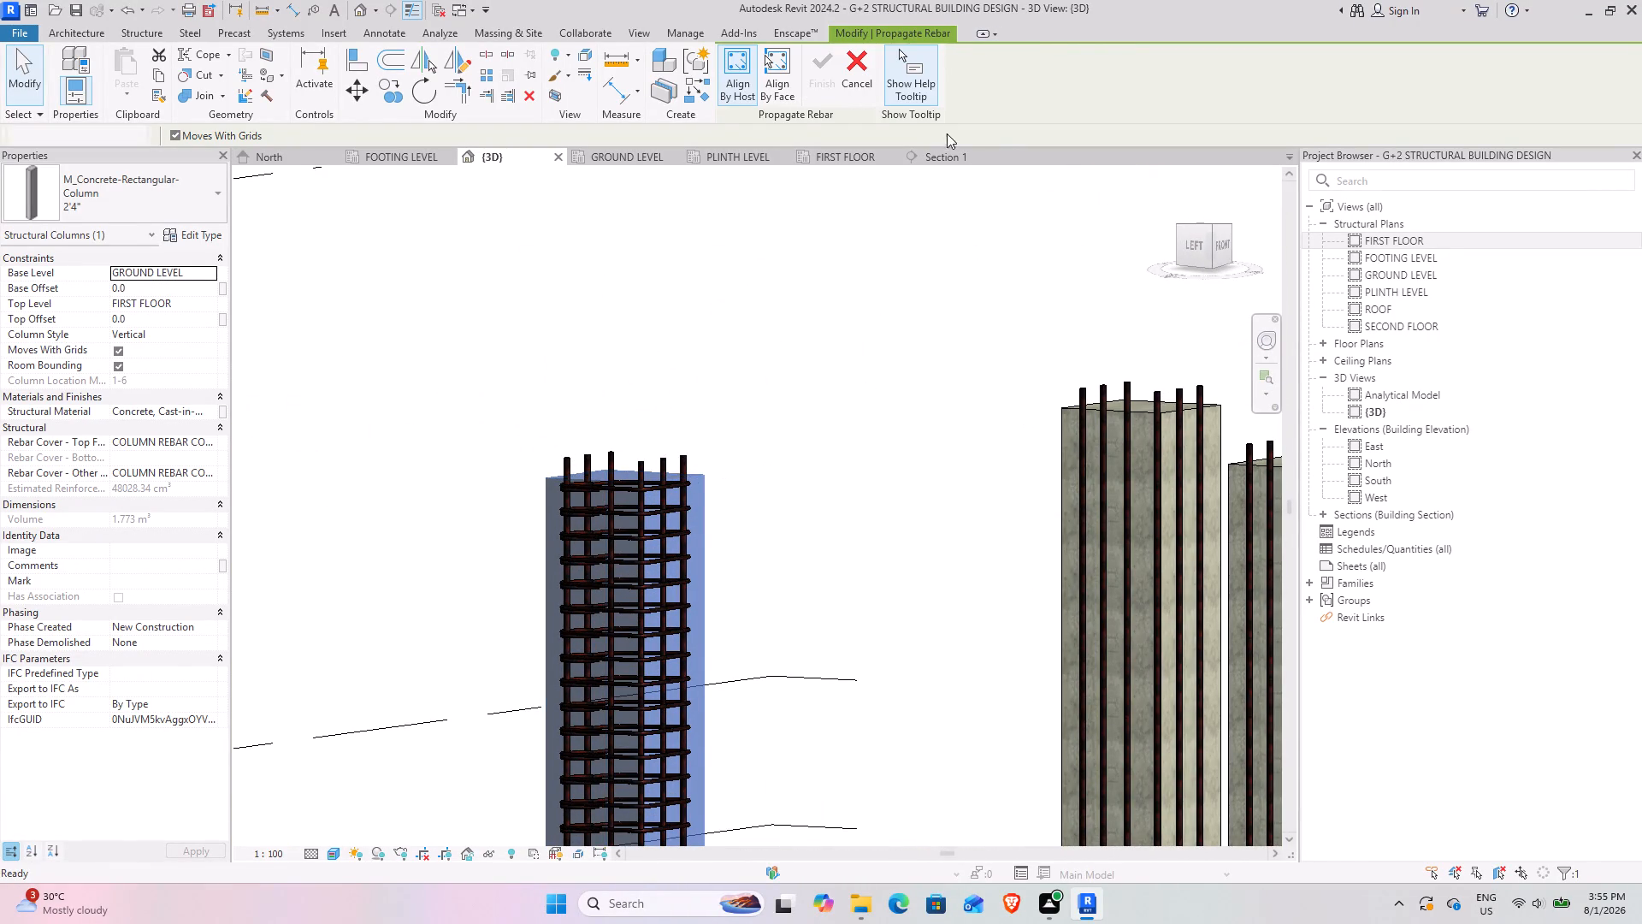
{"action": "left_click", "coordinate": [1066, 419]}
{"action": "scroll", "coordinate": [1096, 427], "scroll_direction": "down", "scroll_amount": 5}
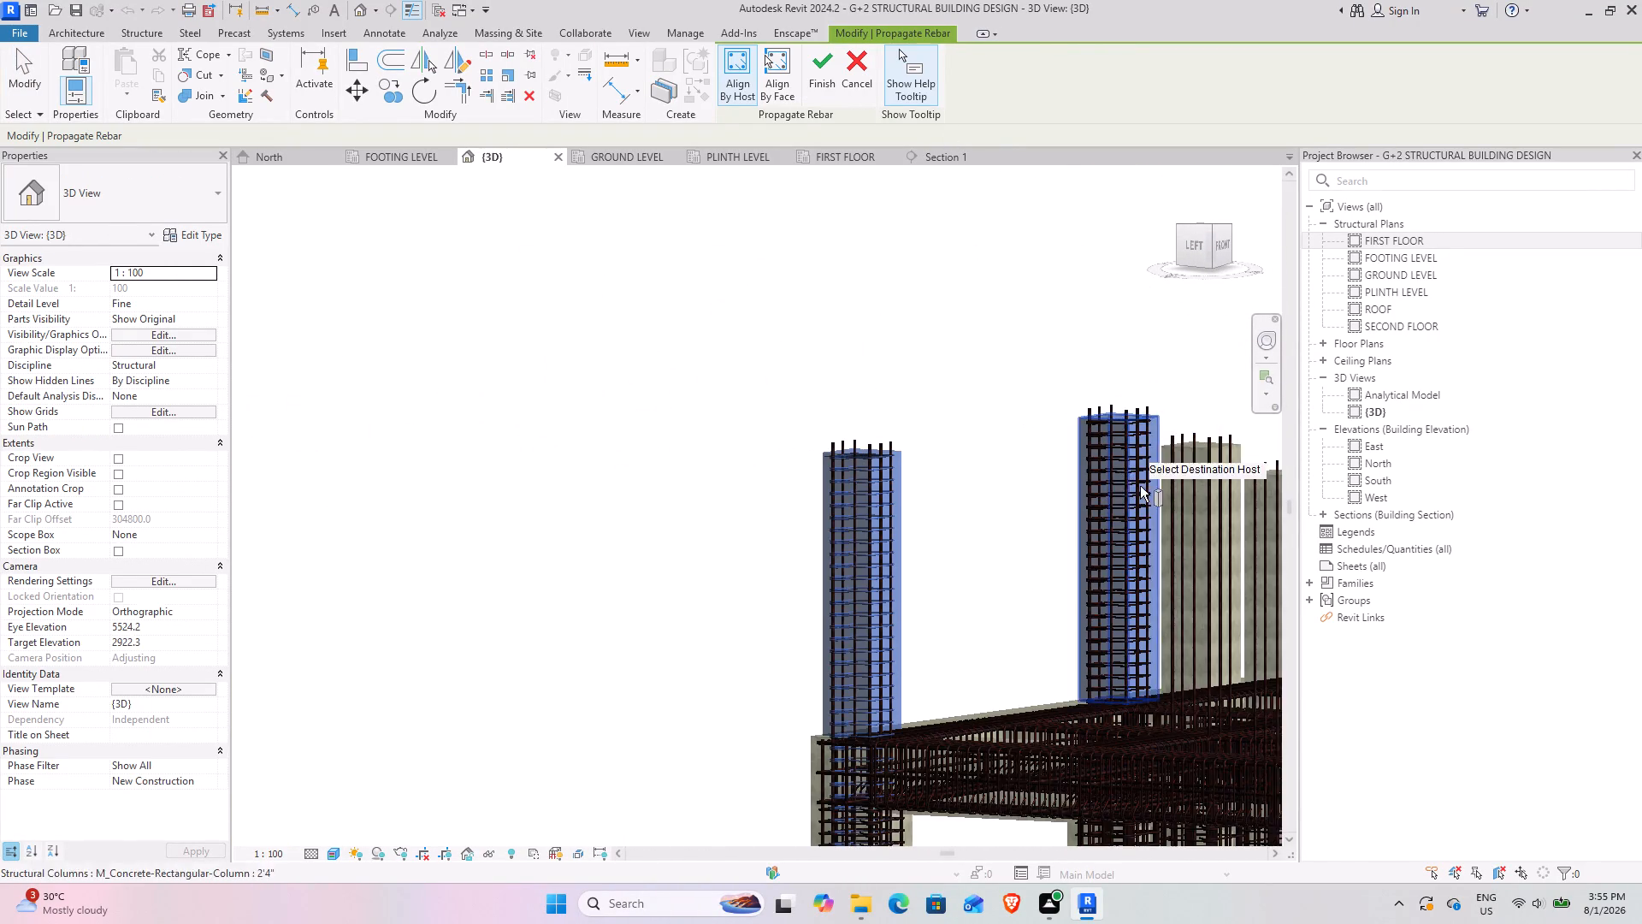
{"action": "middle_click_drag", "start_coordinate": [1112, 483], "coordinate": [536, 485]}
{"action": "left_click", "coordinate": [632, 480]}
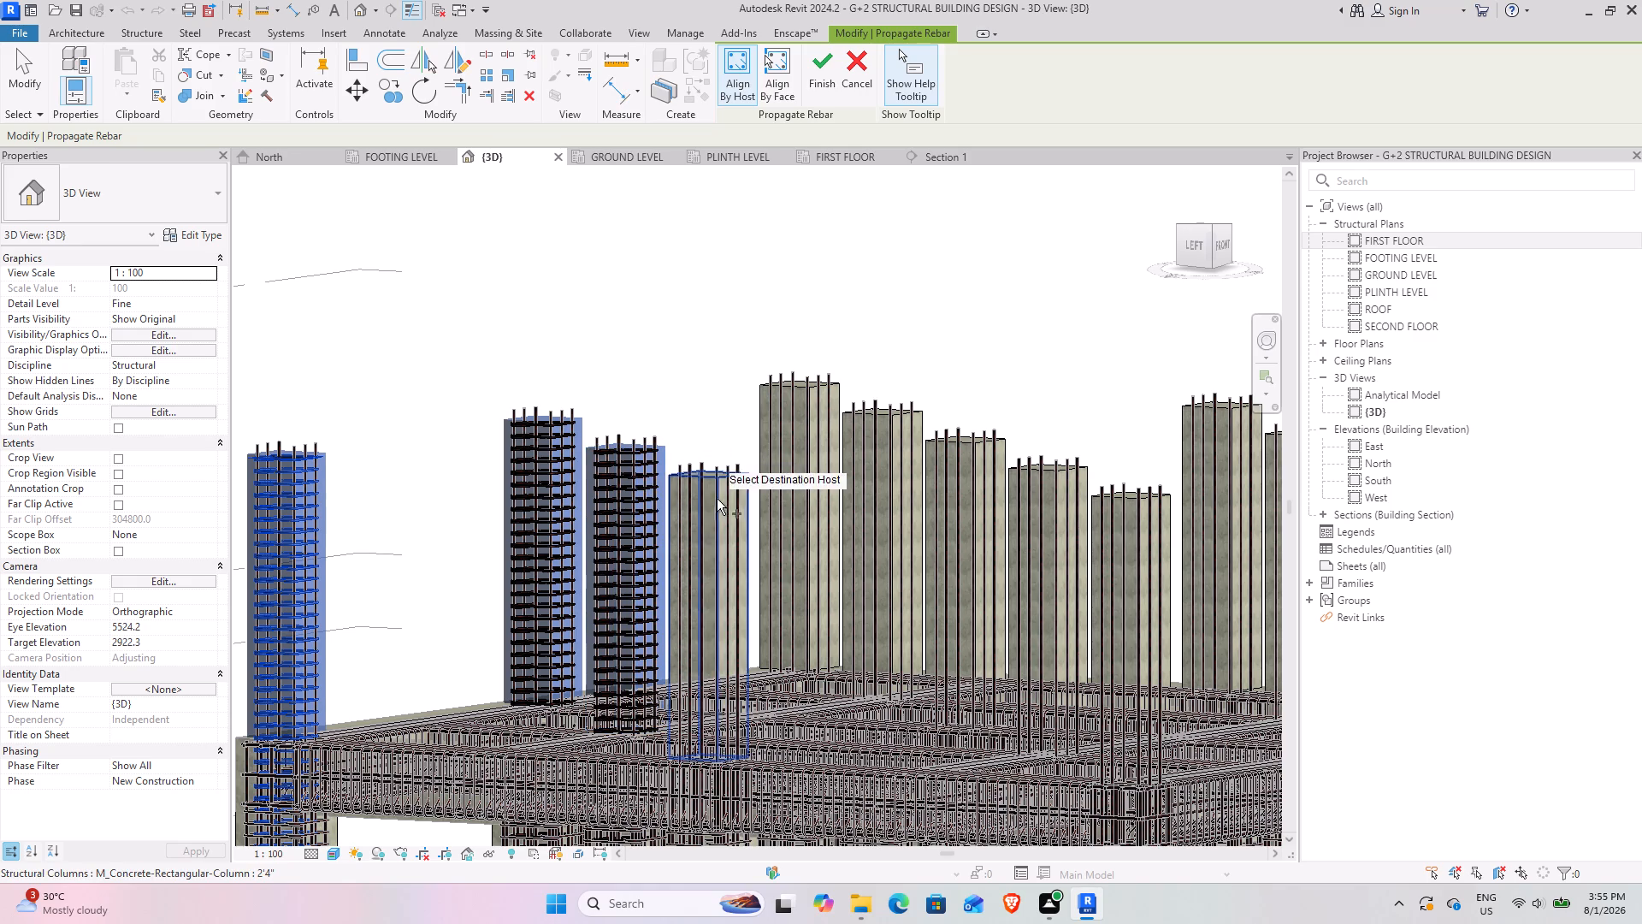
{"action": "left_click", "coordinate": [718, 500]}
Continue propagating the rebar to the five ground-to-first-floor columns along the middle diagonal of the column layout.
{"action": "scroll", "coordinate": [806, 400], "scroll_direction": "up", "scroll_amount": 4}
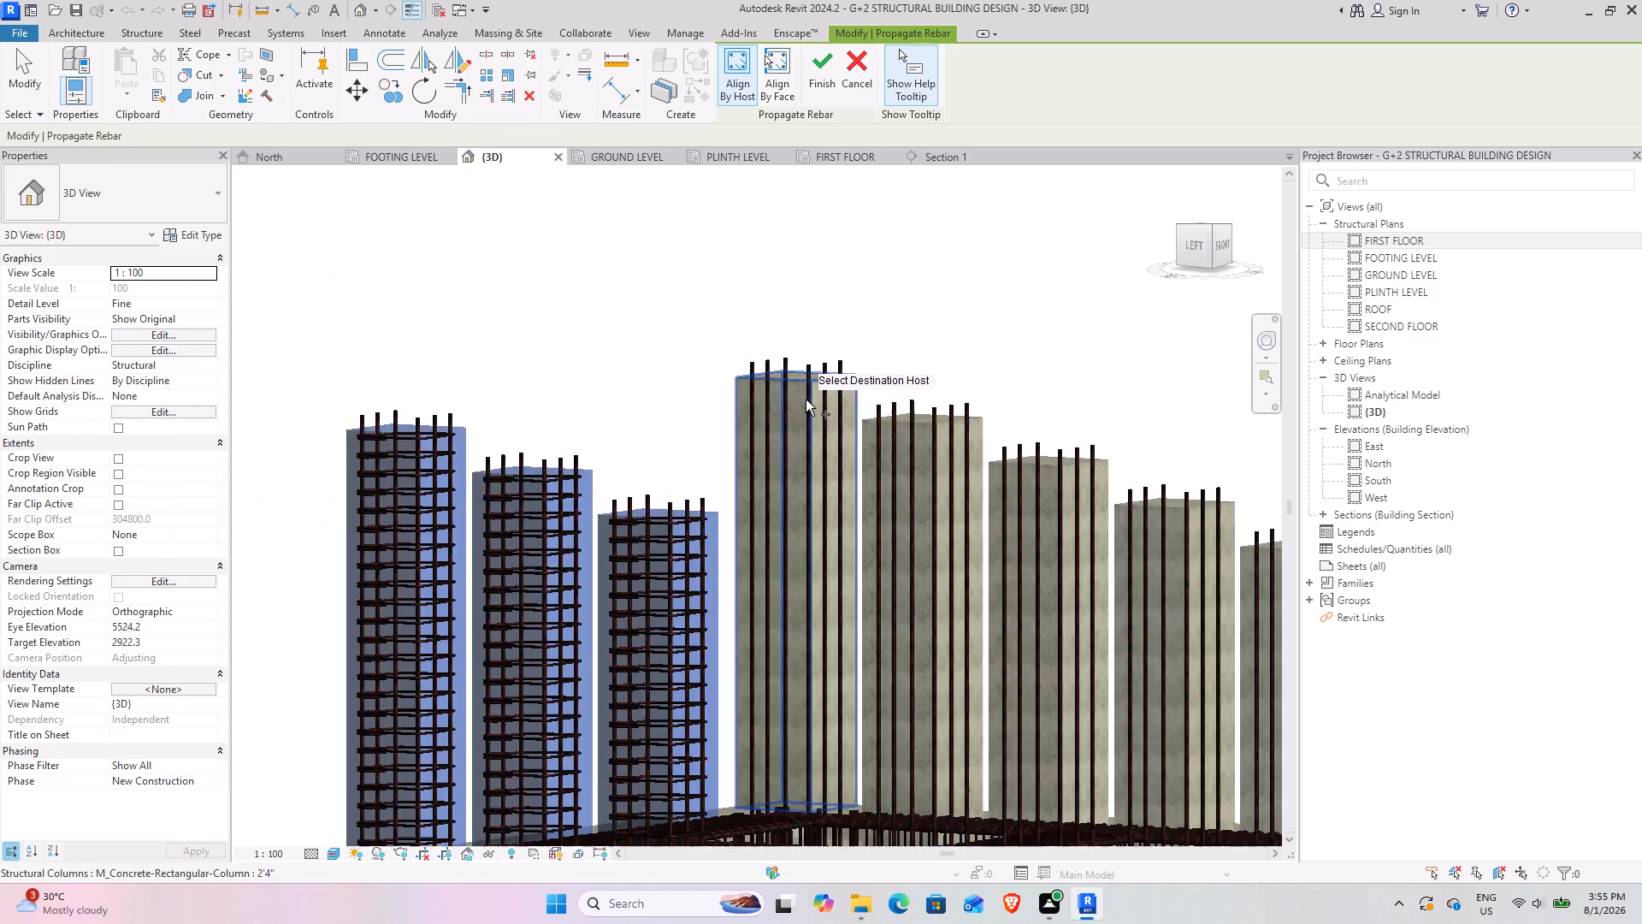
{"action": "scroll", "coordinate": [806, 400], "scroll_direction": "up", "scroll_amount": 5}
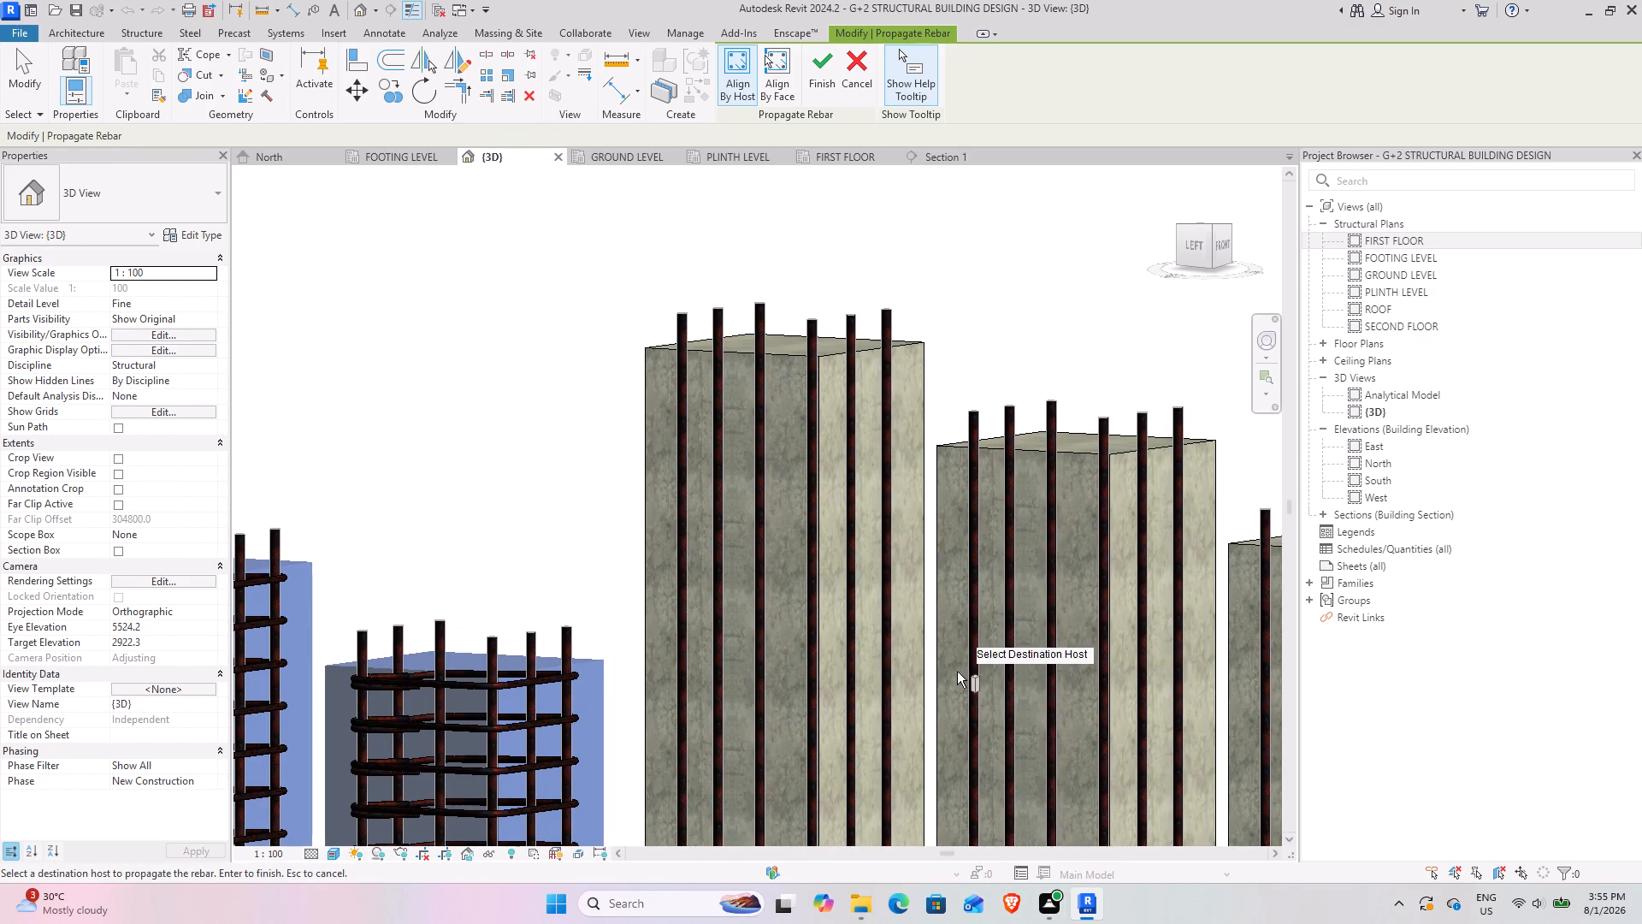
{"action": "left_click", "coordinate": [824, 365]}
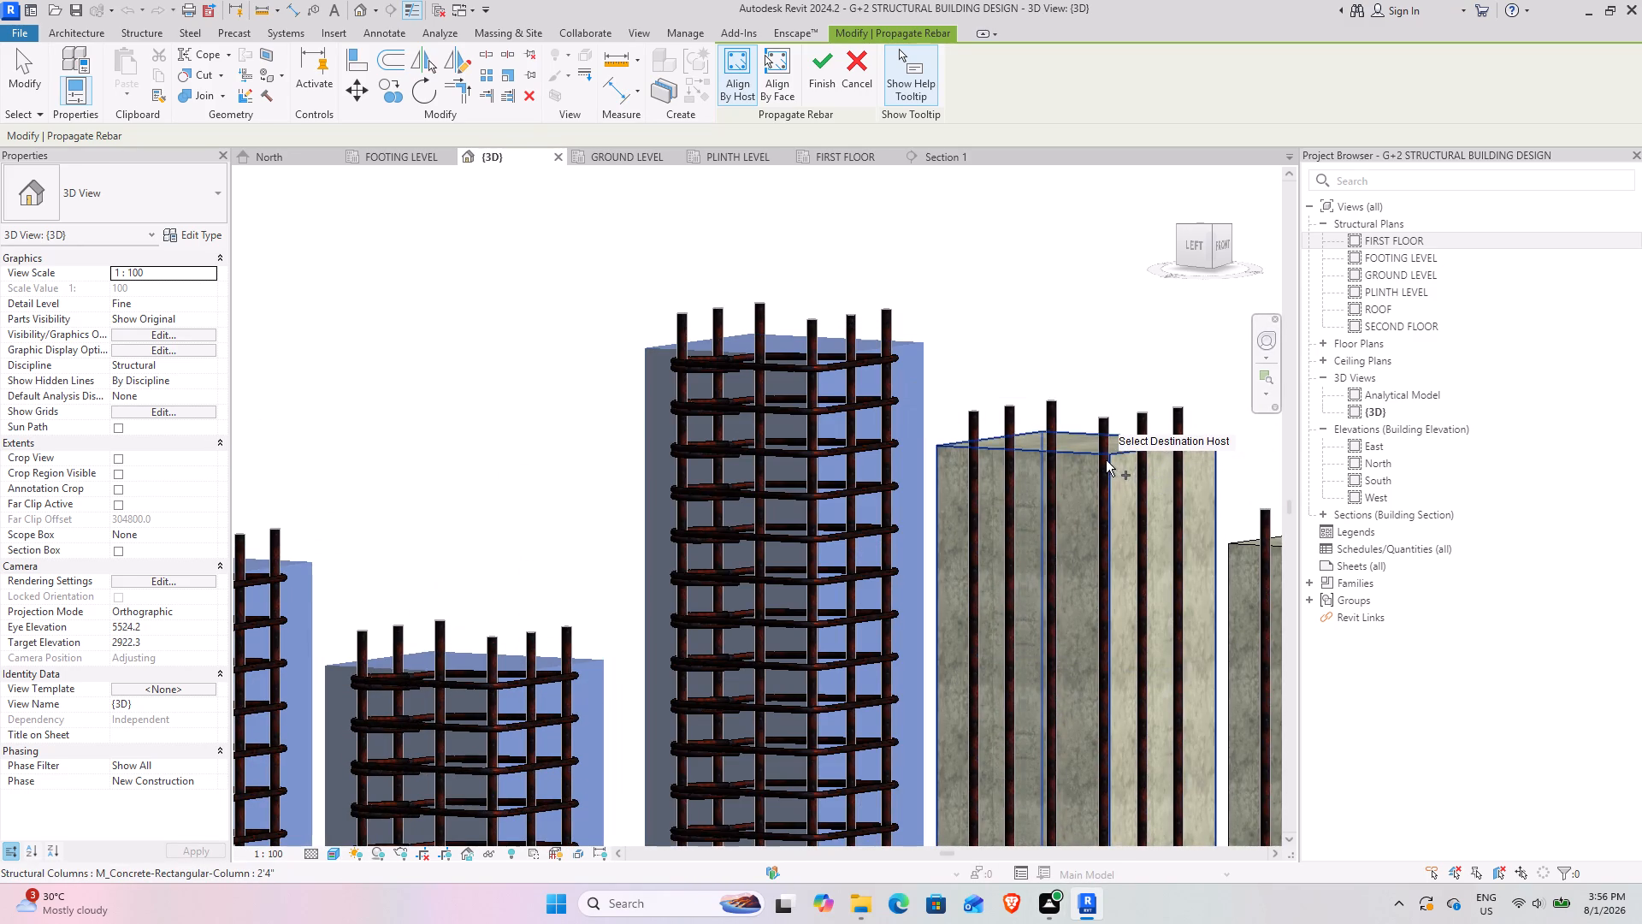
{"action": "left_click", "coordinate": [1106, 460]}
{"action": "scroll", "coordinate": [1154, 520], "scroll_direction": "down", "scroll_amount": 9}
{"action": "middle_click_drag", "start_coordinate": [1149, 544], "coordinate": [963, 552]}
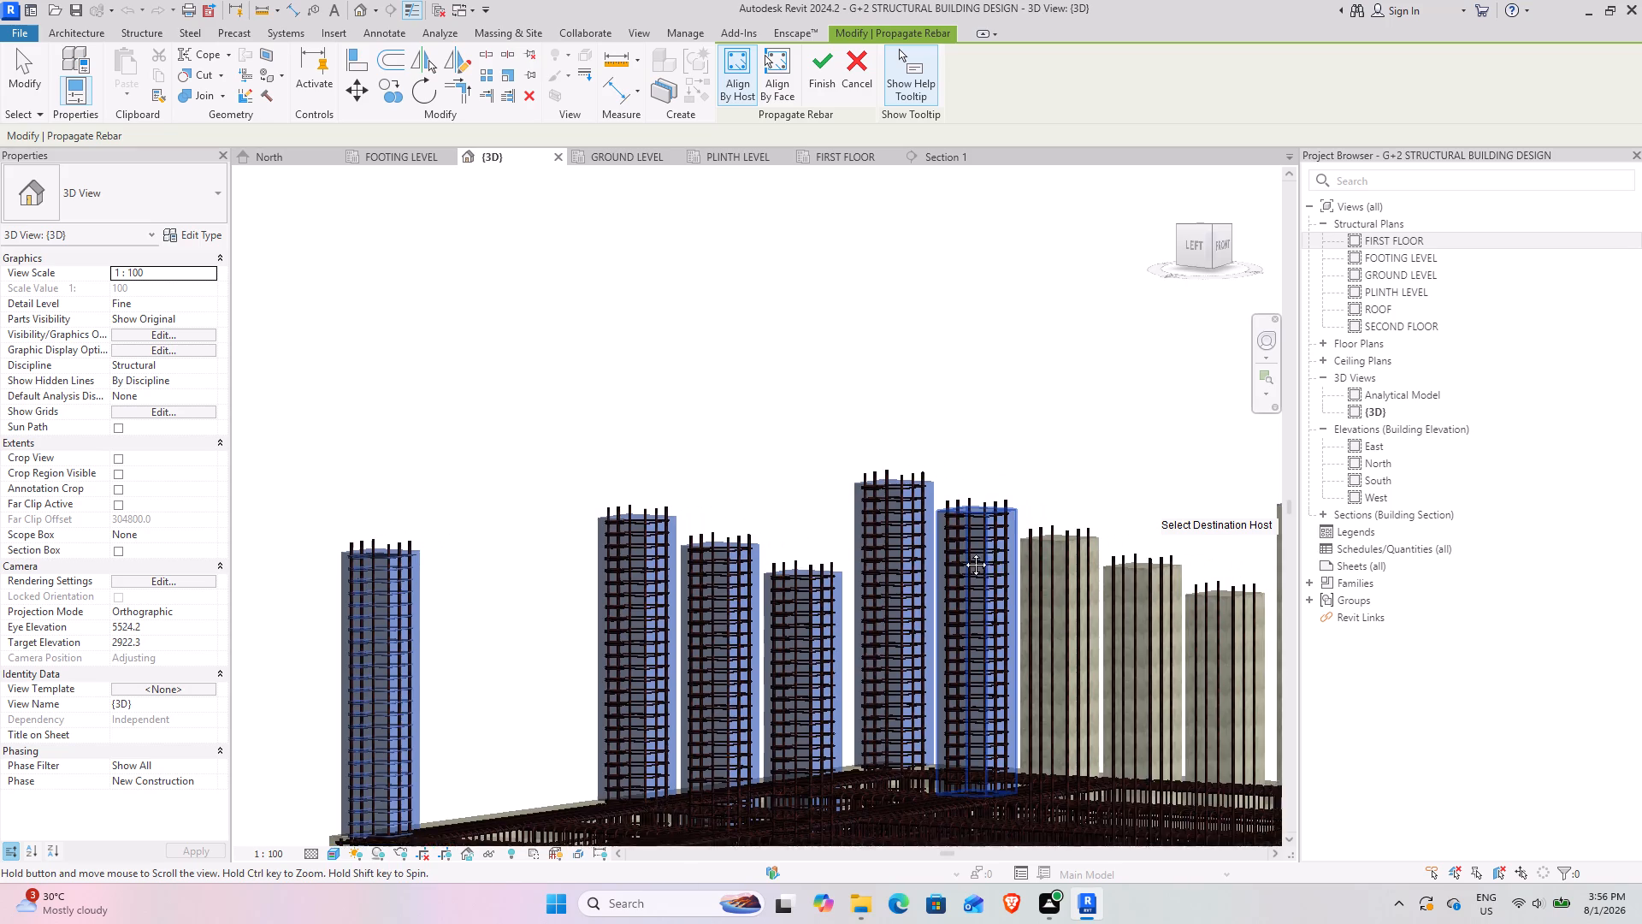
{"action": "middle_click_drag", "start_coordinate": [963, 552], "coordinate": [806, 500]}
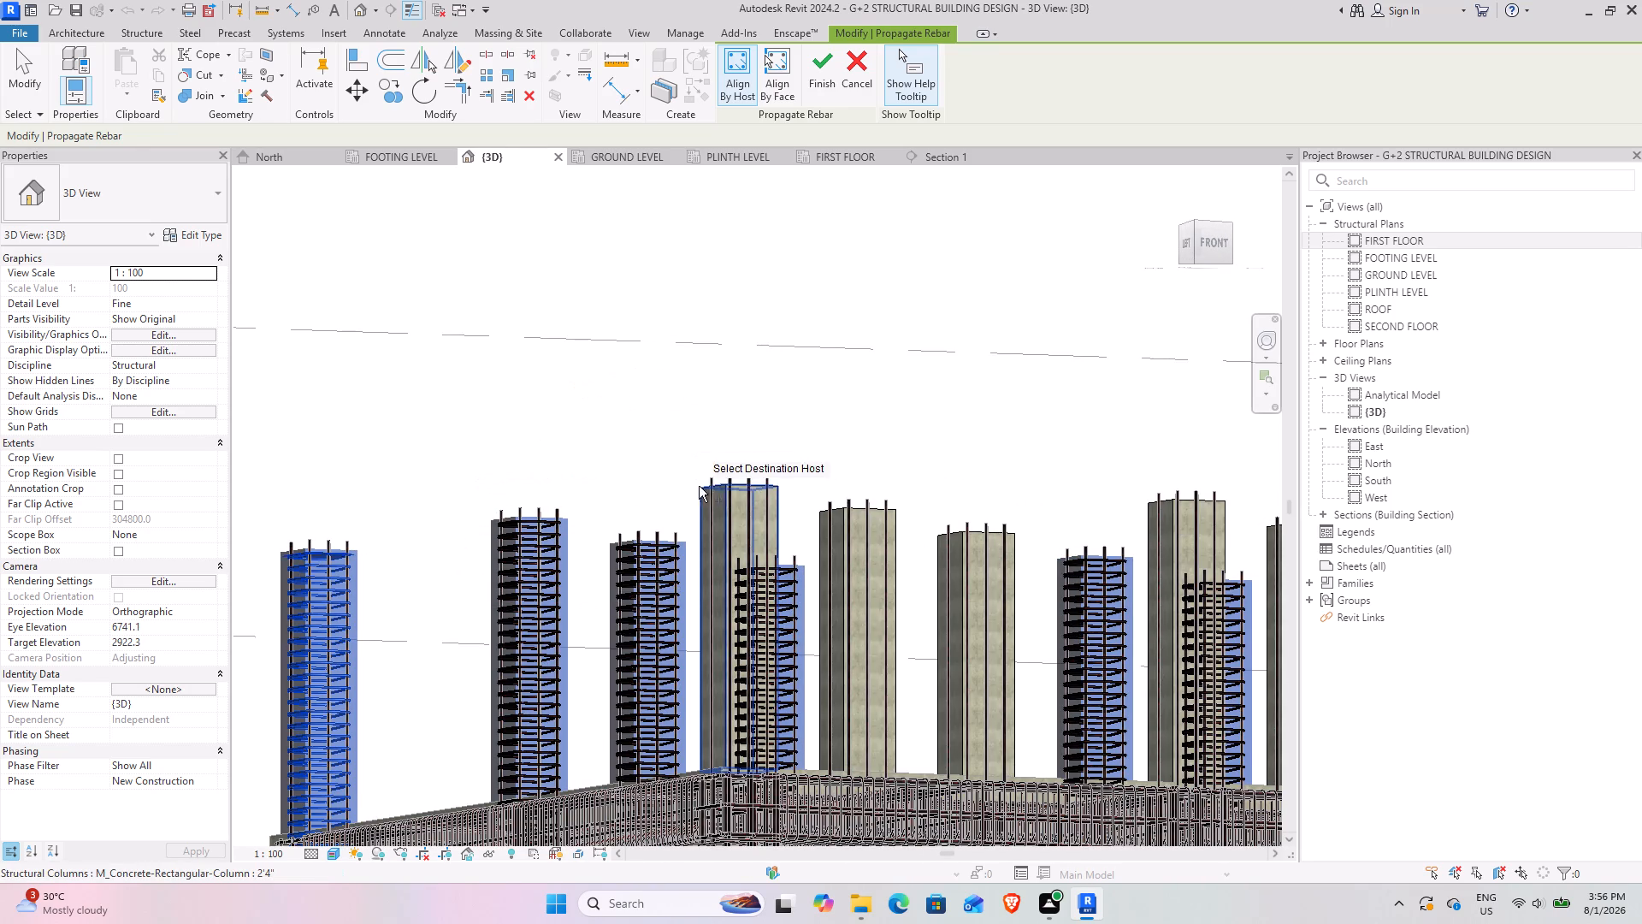
{"action": "left_click", "coordinate": [727, 495]}
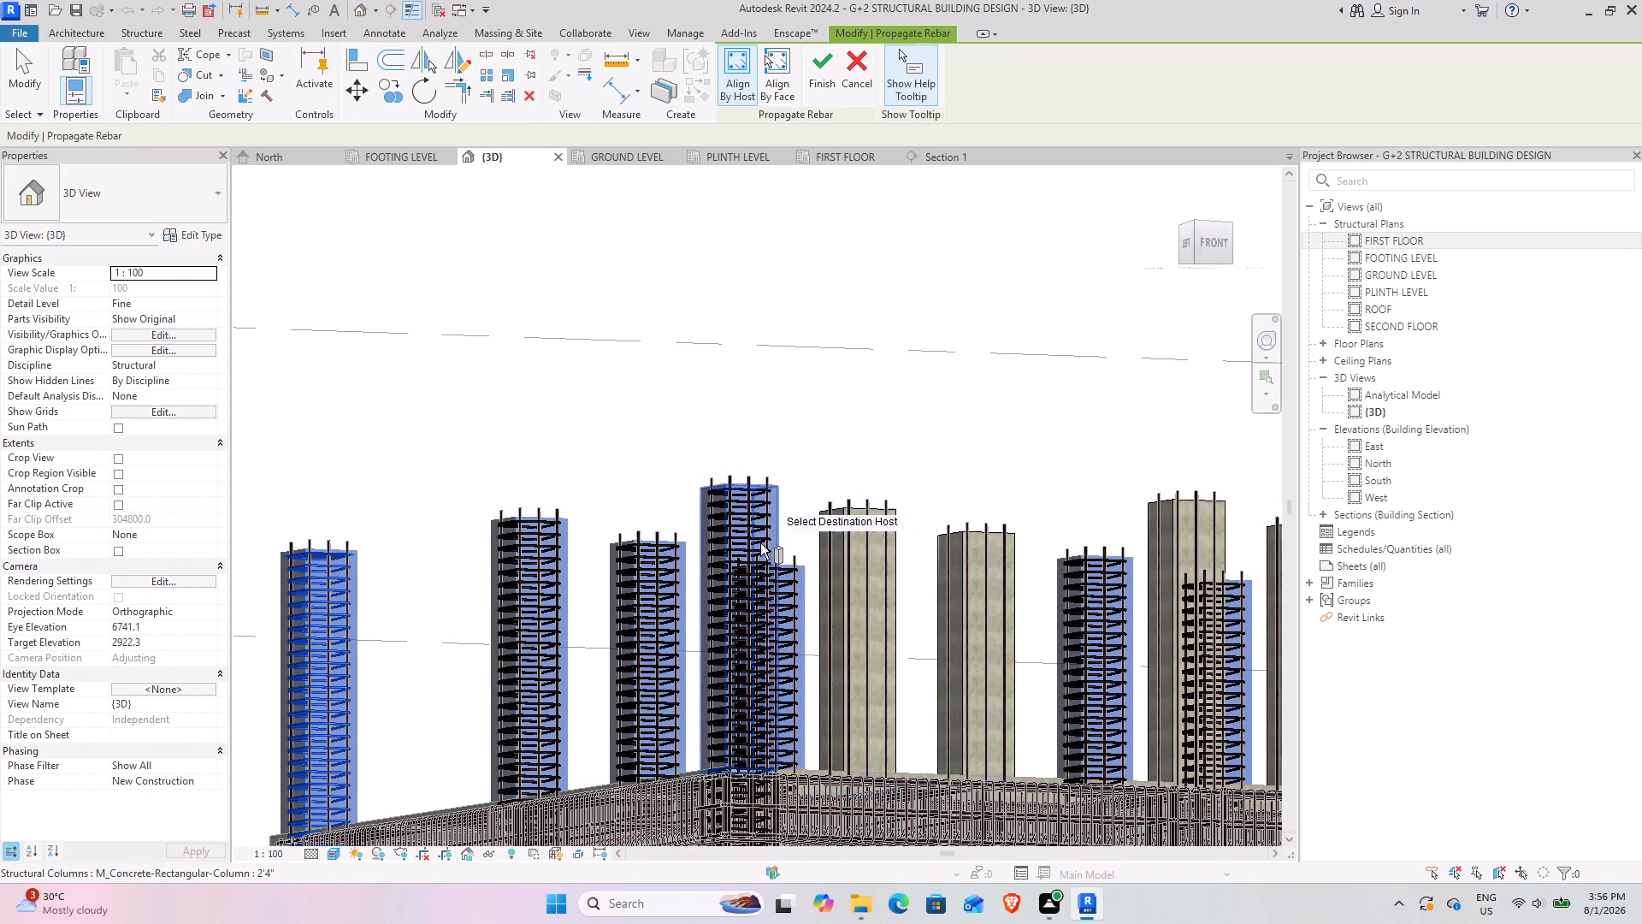
{"action": "scroll", "coordinate": [747, 553], "scroll_direction": "down", "scroll_amount": 5}
{"action": "middle_click_drag", "start_coordinate": [763, 605], "coordinate": [706, 655], "text": "shift"}
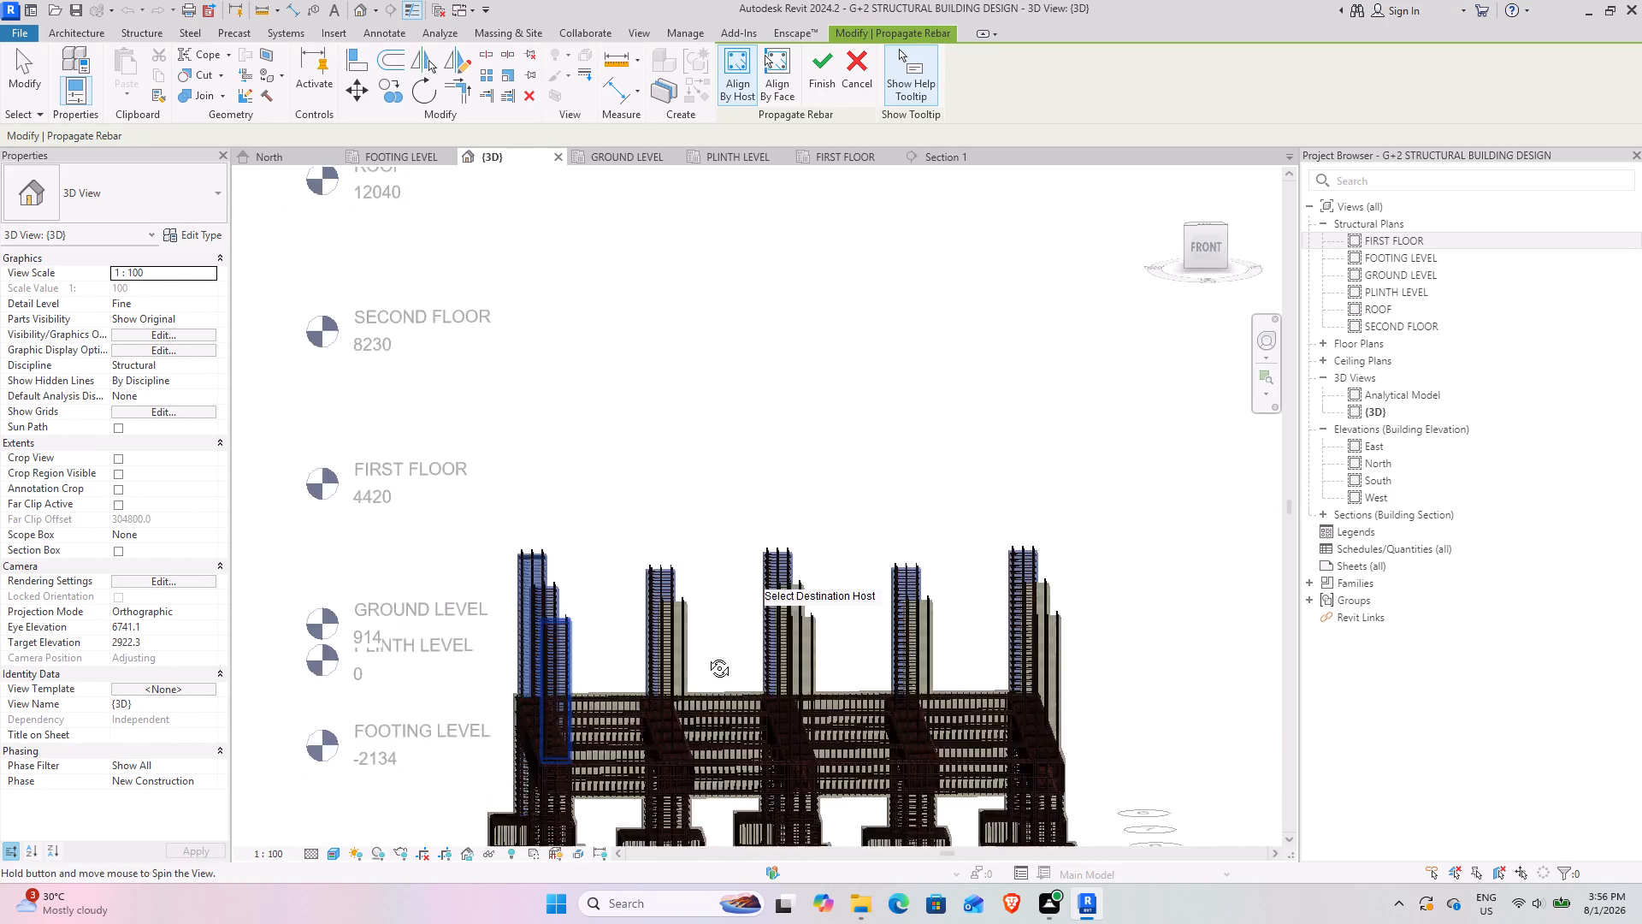
{"action": "middle_click_drag", "start_coordinate": [706, 655], "coordinate": [752, 649], "text": "shift"}
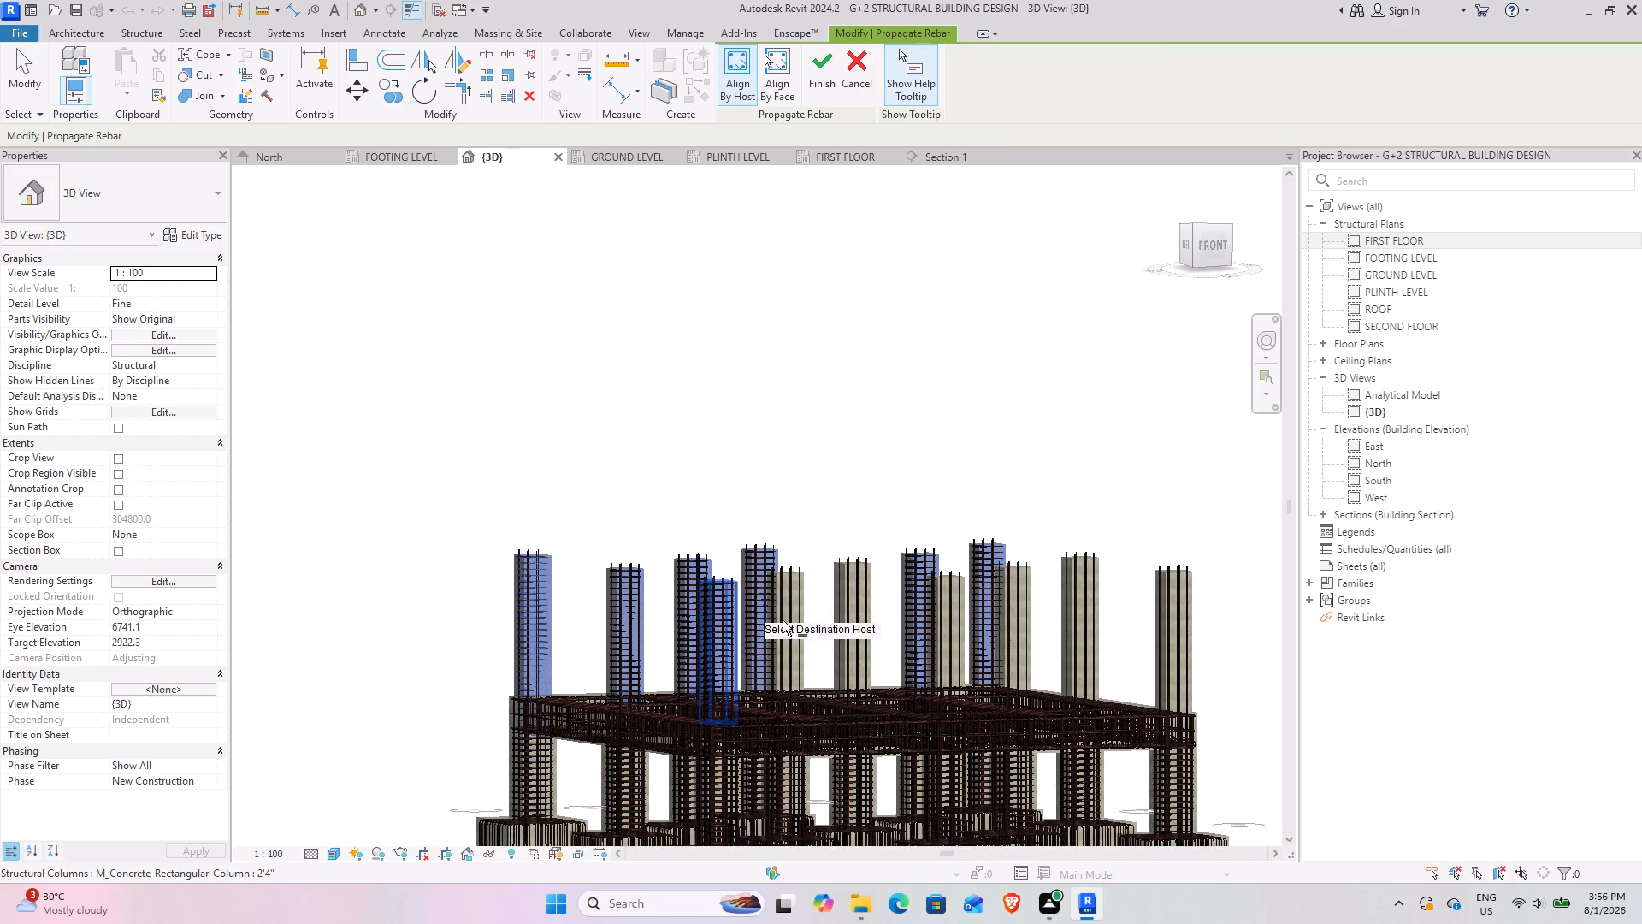
{"action": "left_click", "coordinate": [802, 589]}
{"action": "scroll", "coordinate": [820, 583], "scroll_direction": "up", "scroll_amount": 7}
{"action": "left_click", "coordinate": [871, 577]}
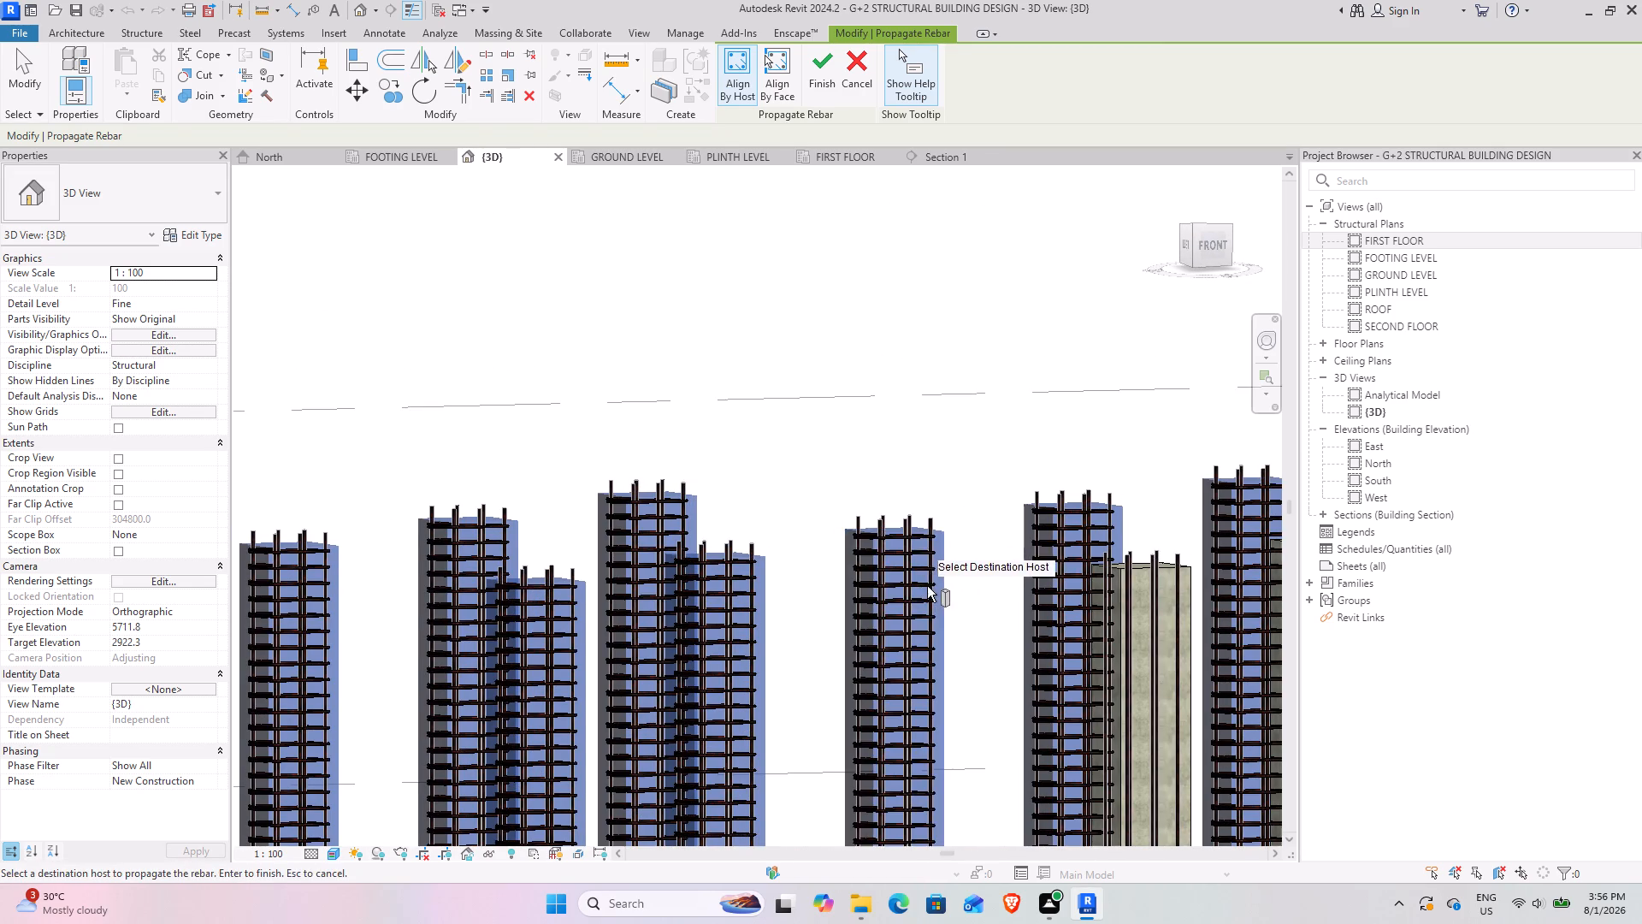
Propagate the rebar to the last four columns, including the opposite corner column, and finish the propagation.
{"action": "scroll", "coordinate": [928, 587], "scroll_direction": "down", "scroll_amount": 4}
{"action": "middle_click_drag", "start_coordinate": [1050, 638], "coordinate": [812, 626]}
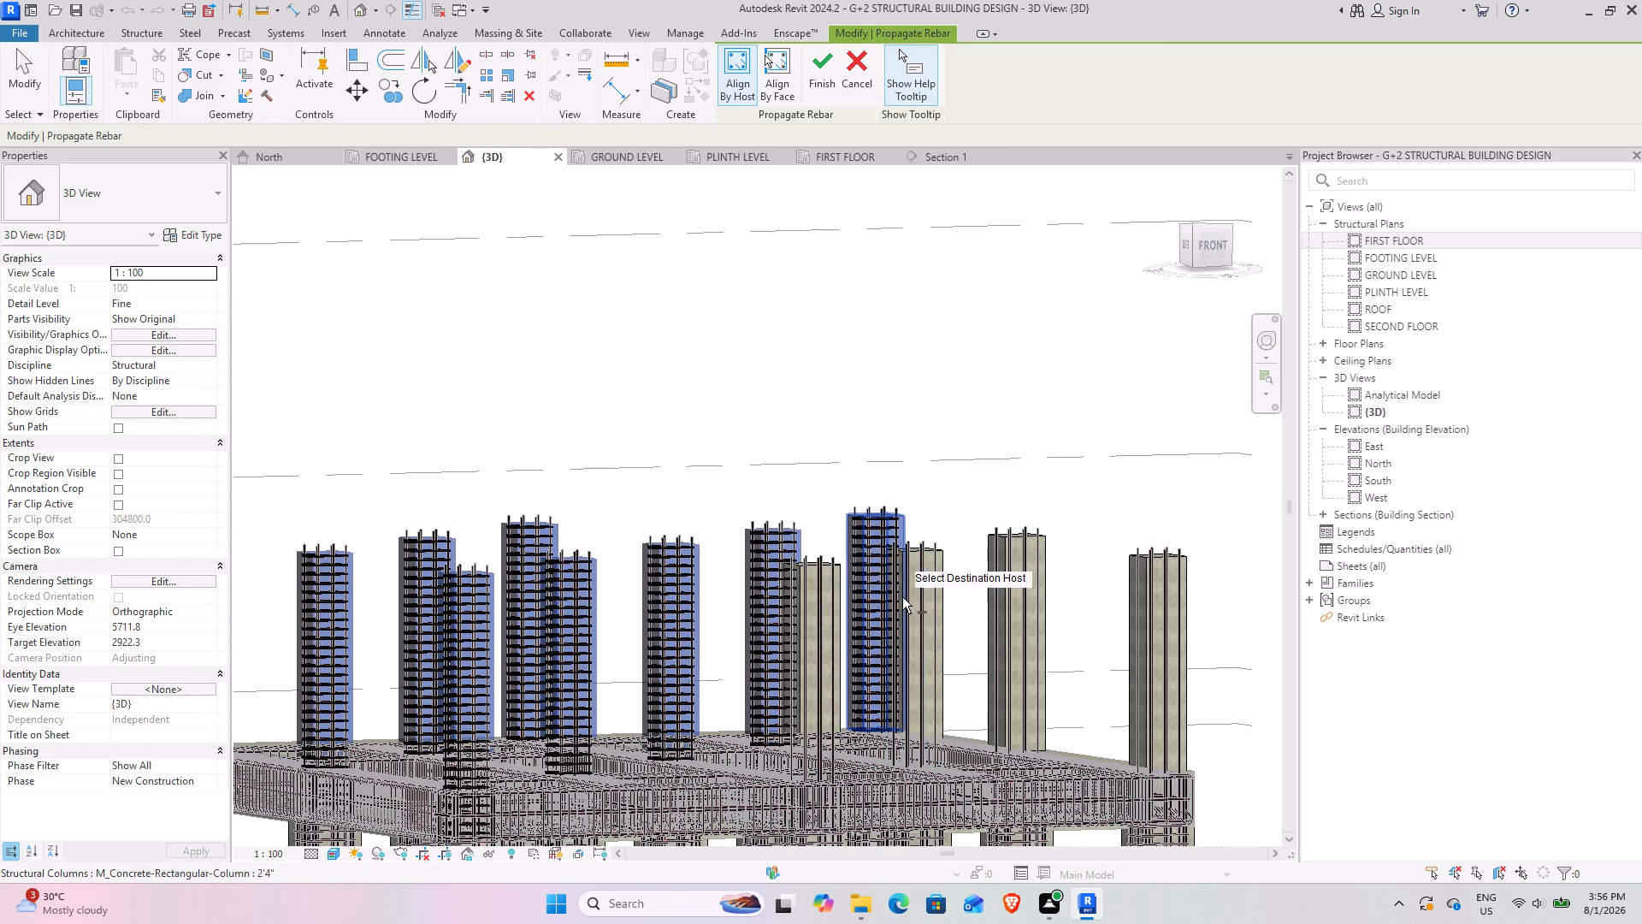
{"action": "left_click", "coordinate": [828, 566]}
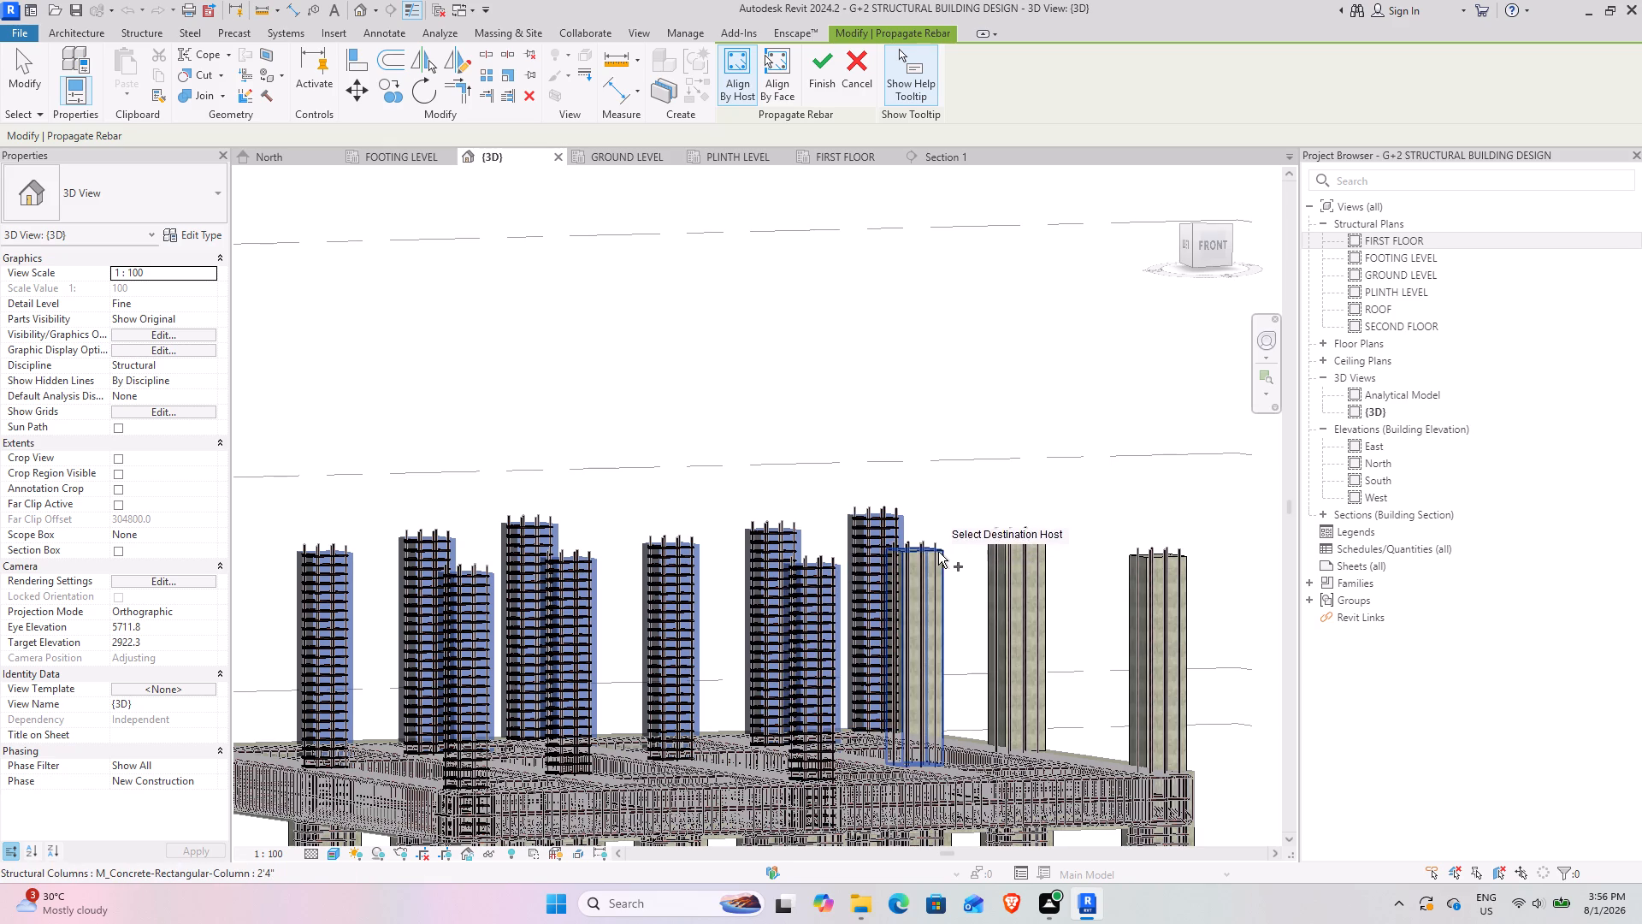
{"action": "left_click", "coordinate": [935, 550]}
{"action": "left_click", "coordinate": [1025, 542]}
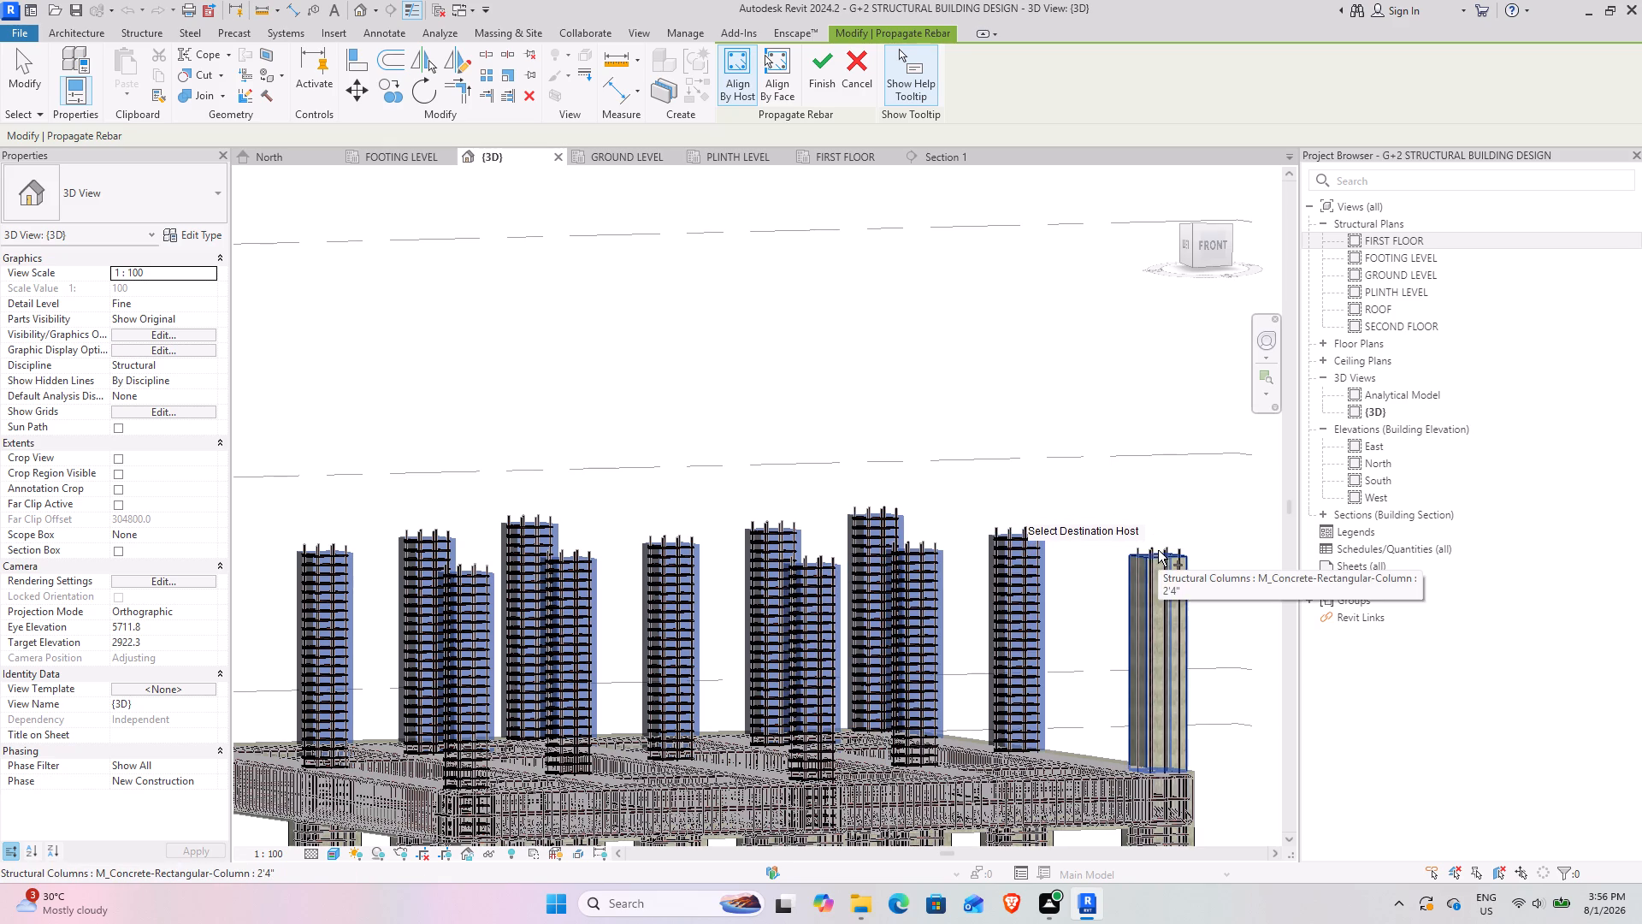
{"action": "left_click", "coordinate": [1163, 557]}
{"action": "scroll", "coordinate": [1053, 623], "scroll_direction": "down", "scroll_amount": 5}
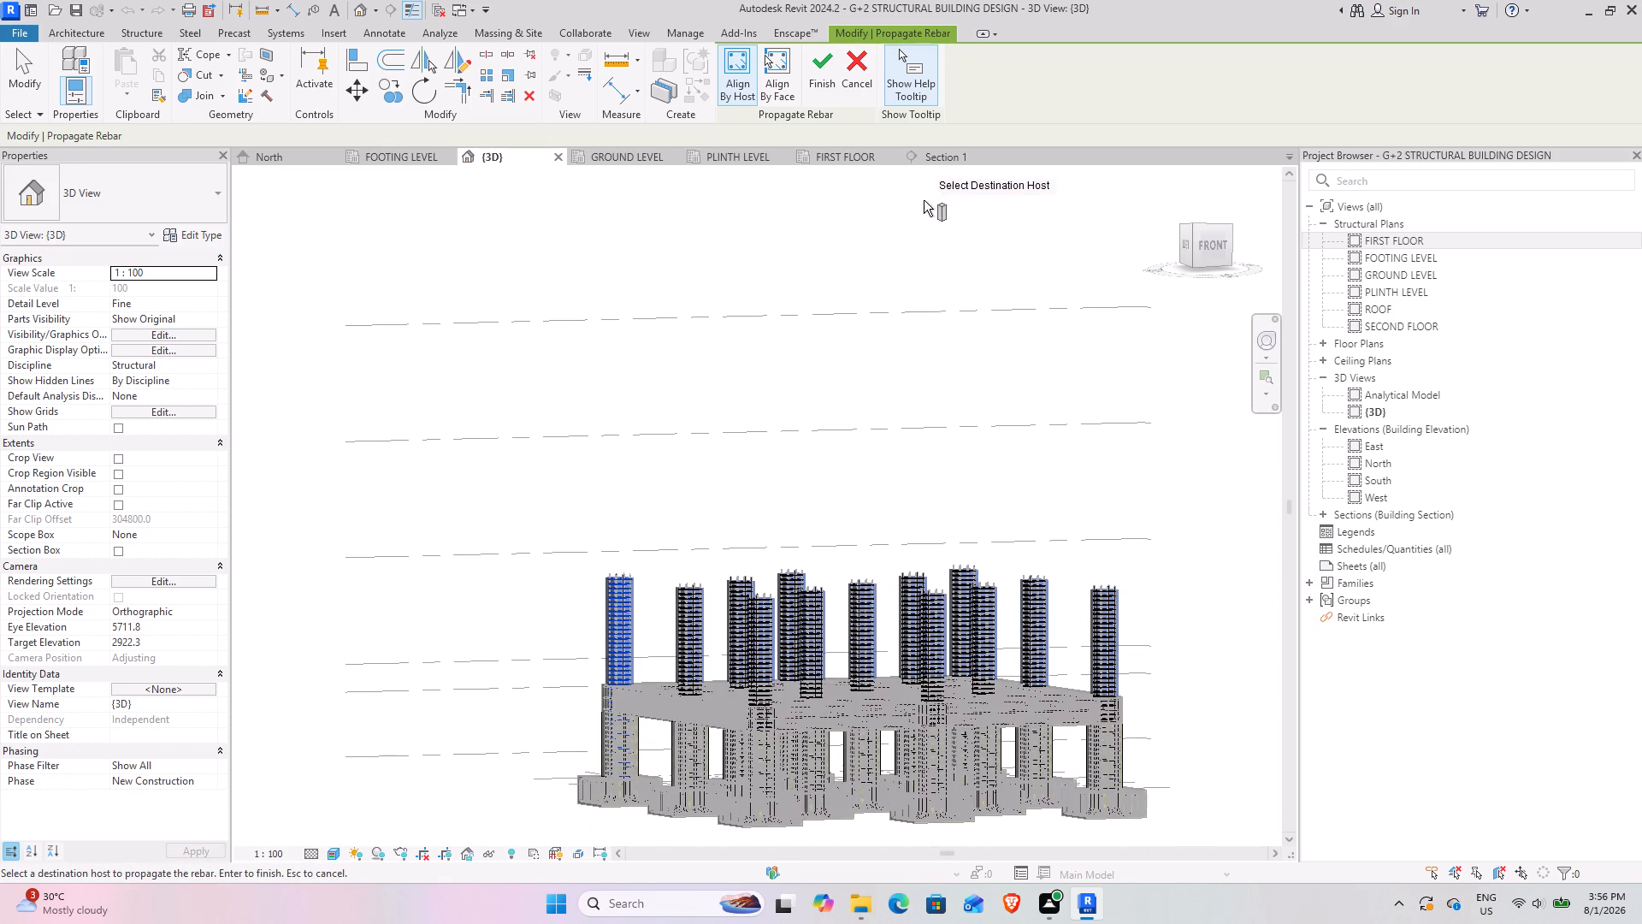
{"action": "left_click", "coordinate": [823, 81]}
{"action": "left_click", "coordinate": [865, 377]}
{"action": "left_click", "coordinate": [864, 392]}
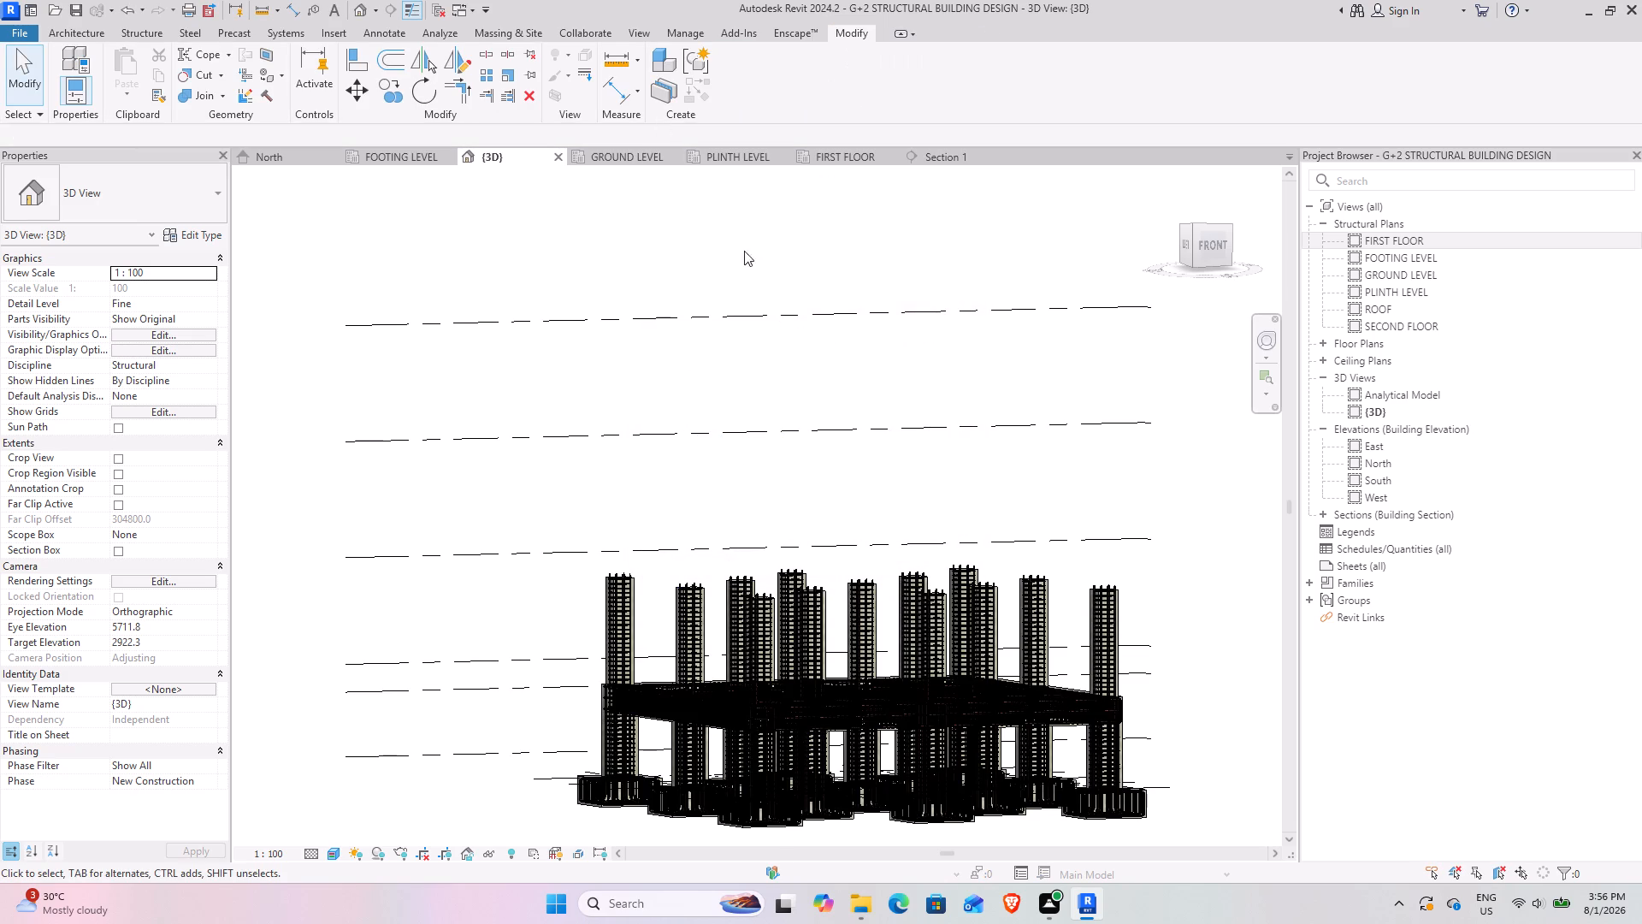
Open the Section 1 view to examine the column's vertical bars and ties.
{"action": "left_click", "coordinate": [958, 152]}
{"action": "scroll", "coordinate": [631, 533], "scroll_direction": "down", "scroll_amount": 3}
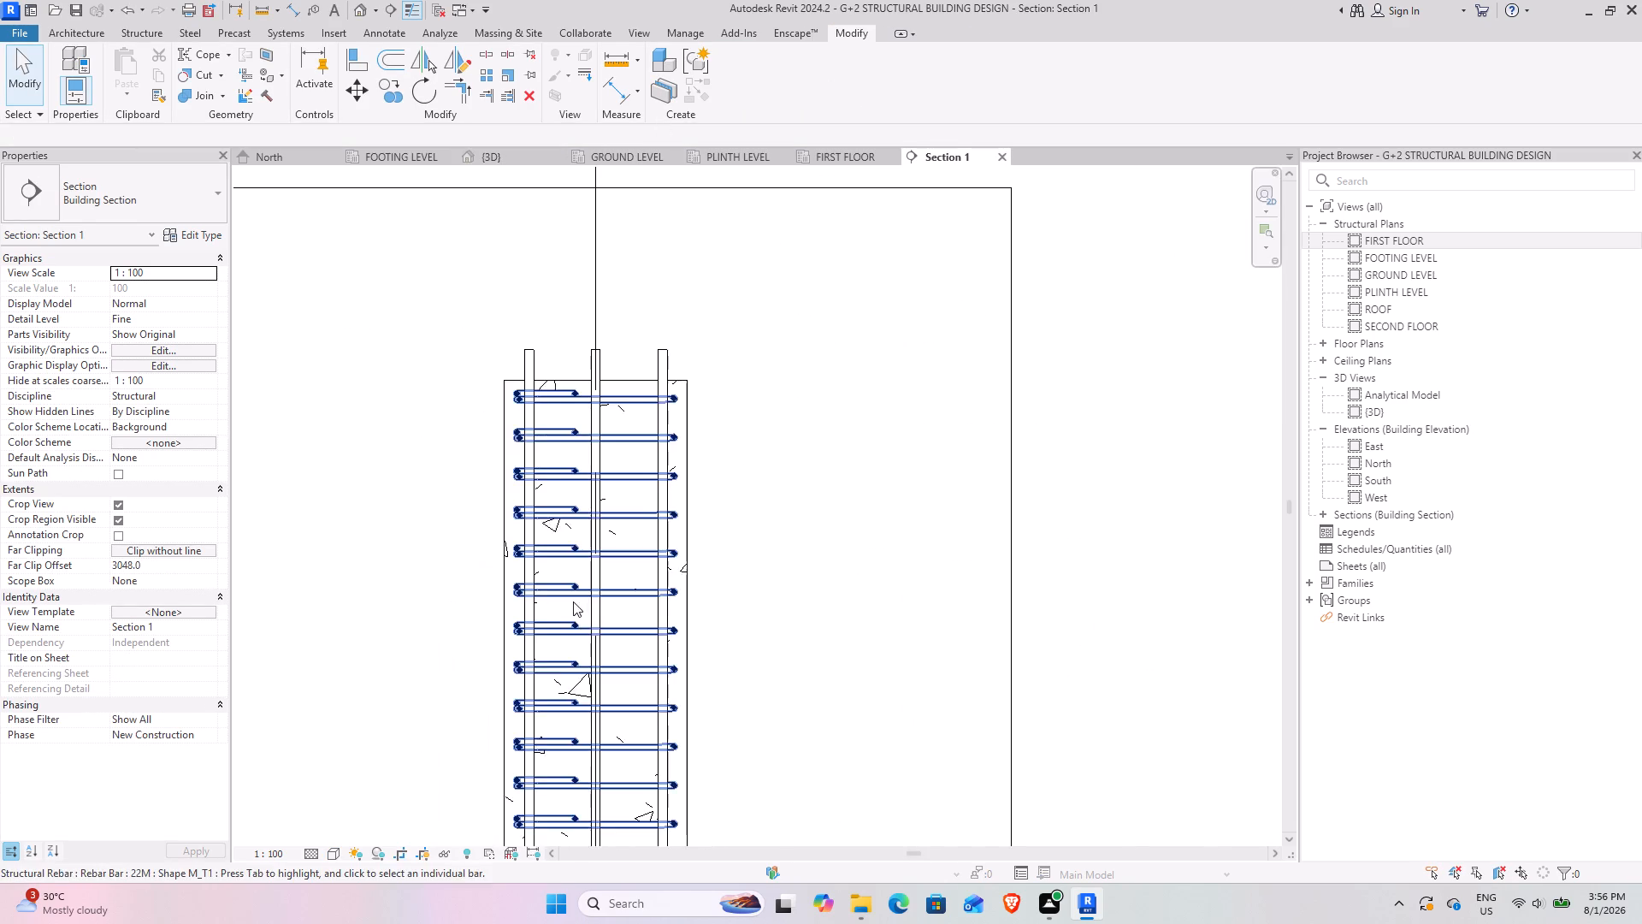
{"action": "middle_click_drag", "start_coordinate": [573, 601], "coordinate": [616, 419]}
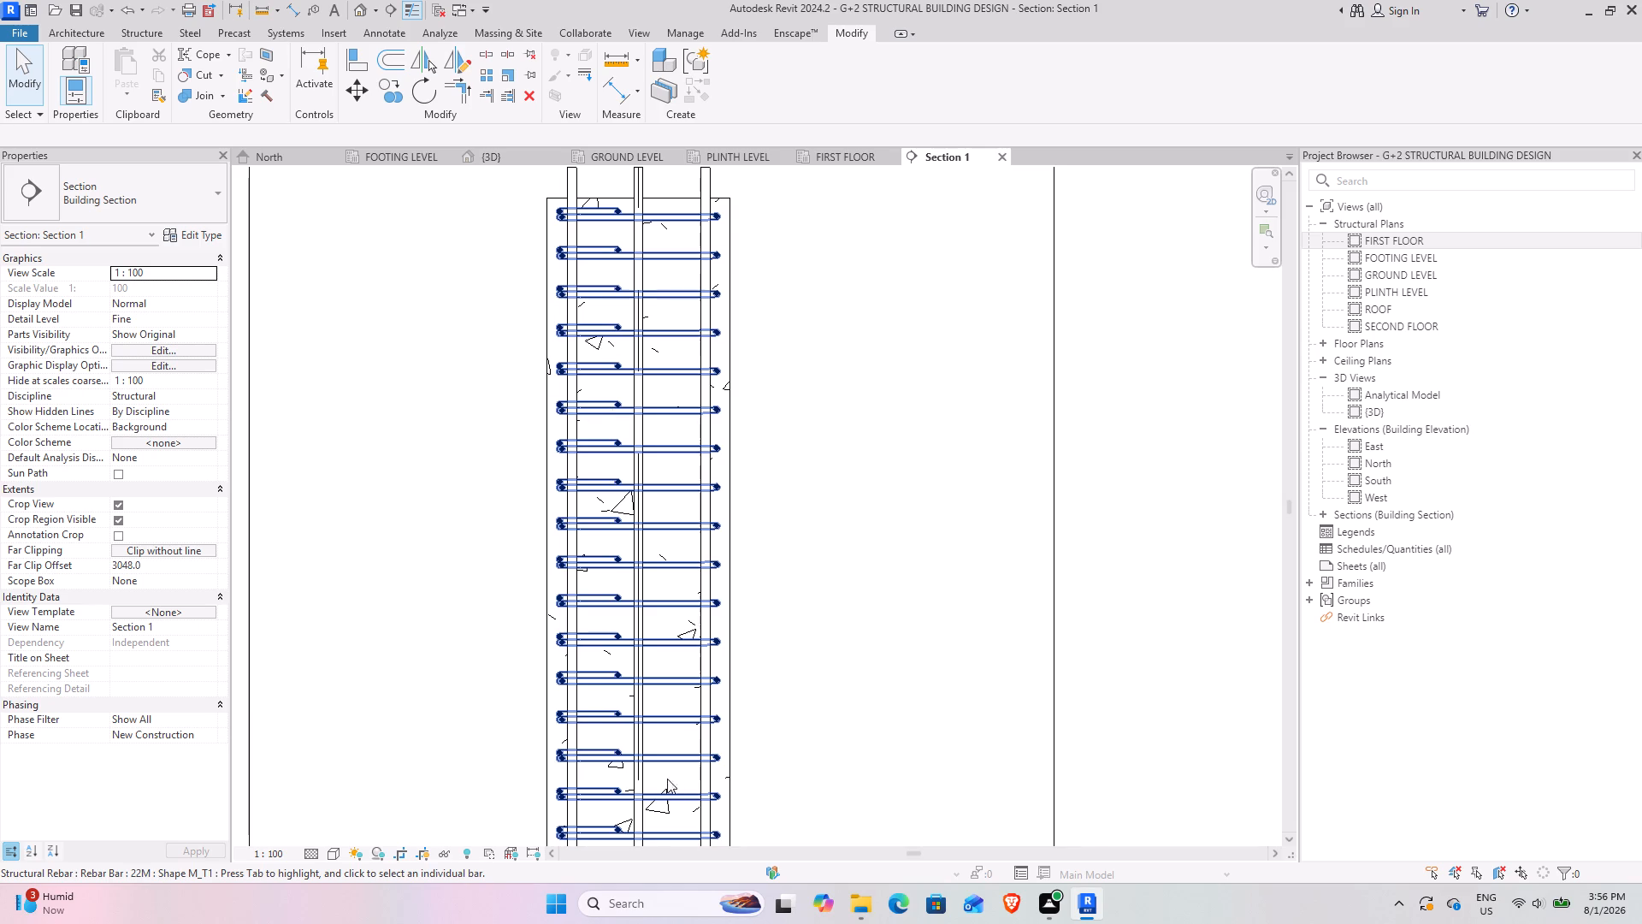
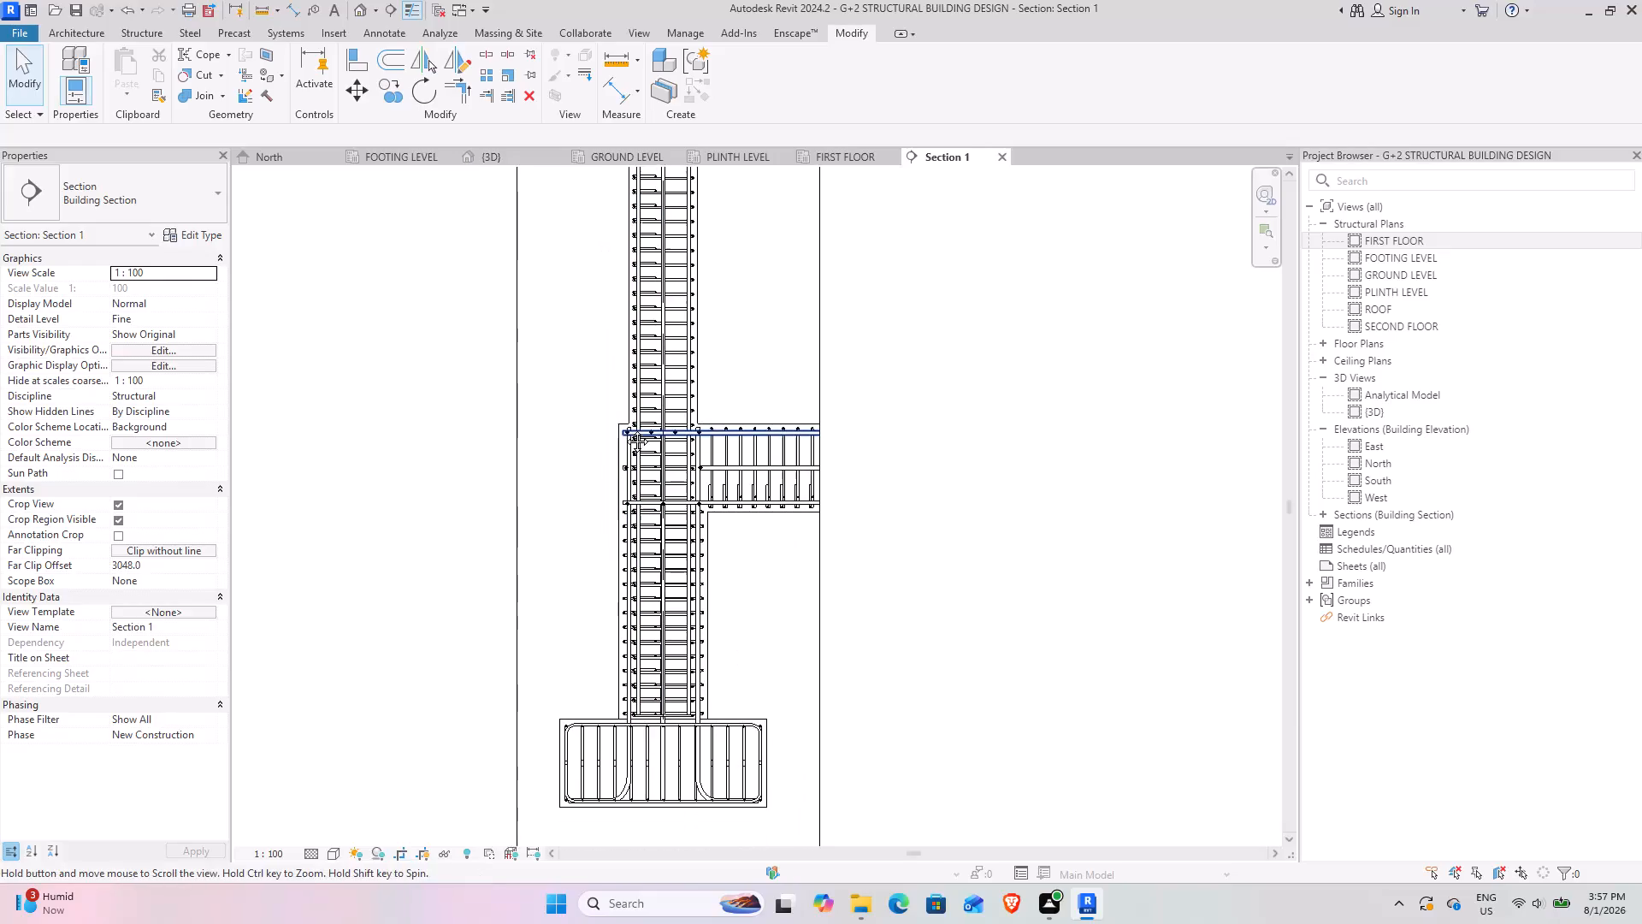
Examine the column's vertical bars and ties in the section, from the footing up to the column top.
{"action": "scroll", "coordinate": [679, 642], "scroll_direction": "up", "scroll_amount": 5}
{"action": "scroll", "coordinate": [700, 566], "scroll_direction": "down", "scroll_amount": 2}
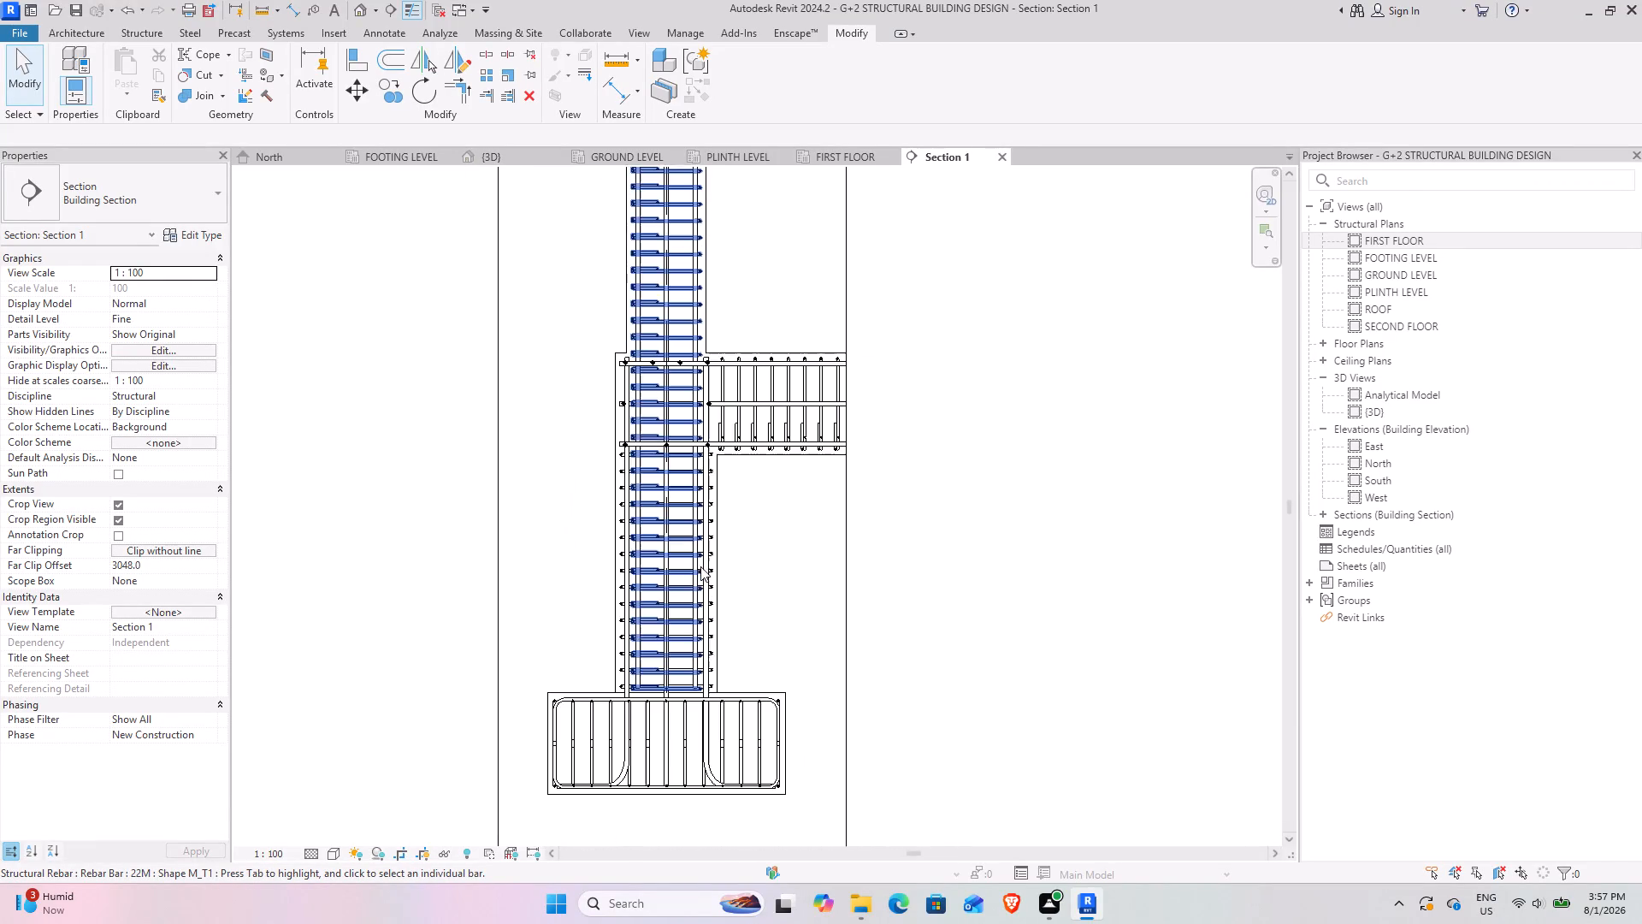
{"action": "scroll", "coordinate": [700, 566], "scroll_direction": "down", "scroll_amount": 5}
{"action": "middle_click_drag", "start_coordinate": [717, 411], "coordinate": [688, 638]}
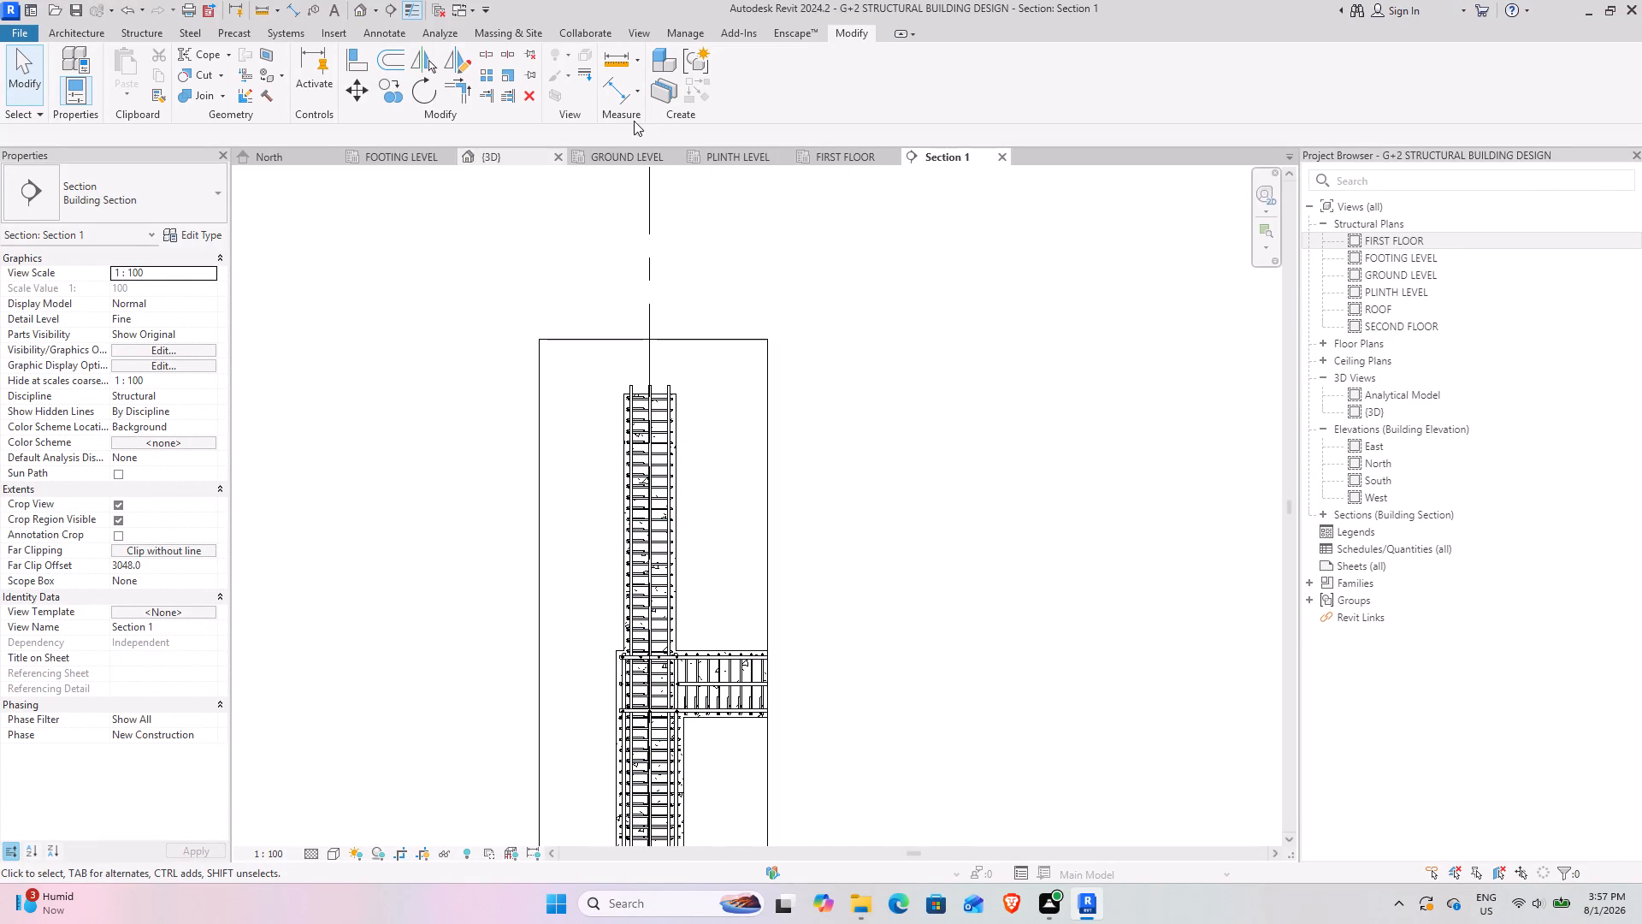
Switch to the 3D view and inspect the reinforcement across all columns from the front.
{"action": "left_click", "coordinate": [499, 162]}
{"action": "scroll", "coordinate": [747, 696], "scroll_direction": "down", "scroll_amount": 2}
{"action": "middle_click_drag", "start_coordinate": [767, 692], "coordinate": [745, 703], "text": "shift"}
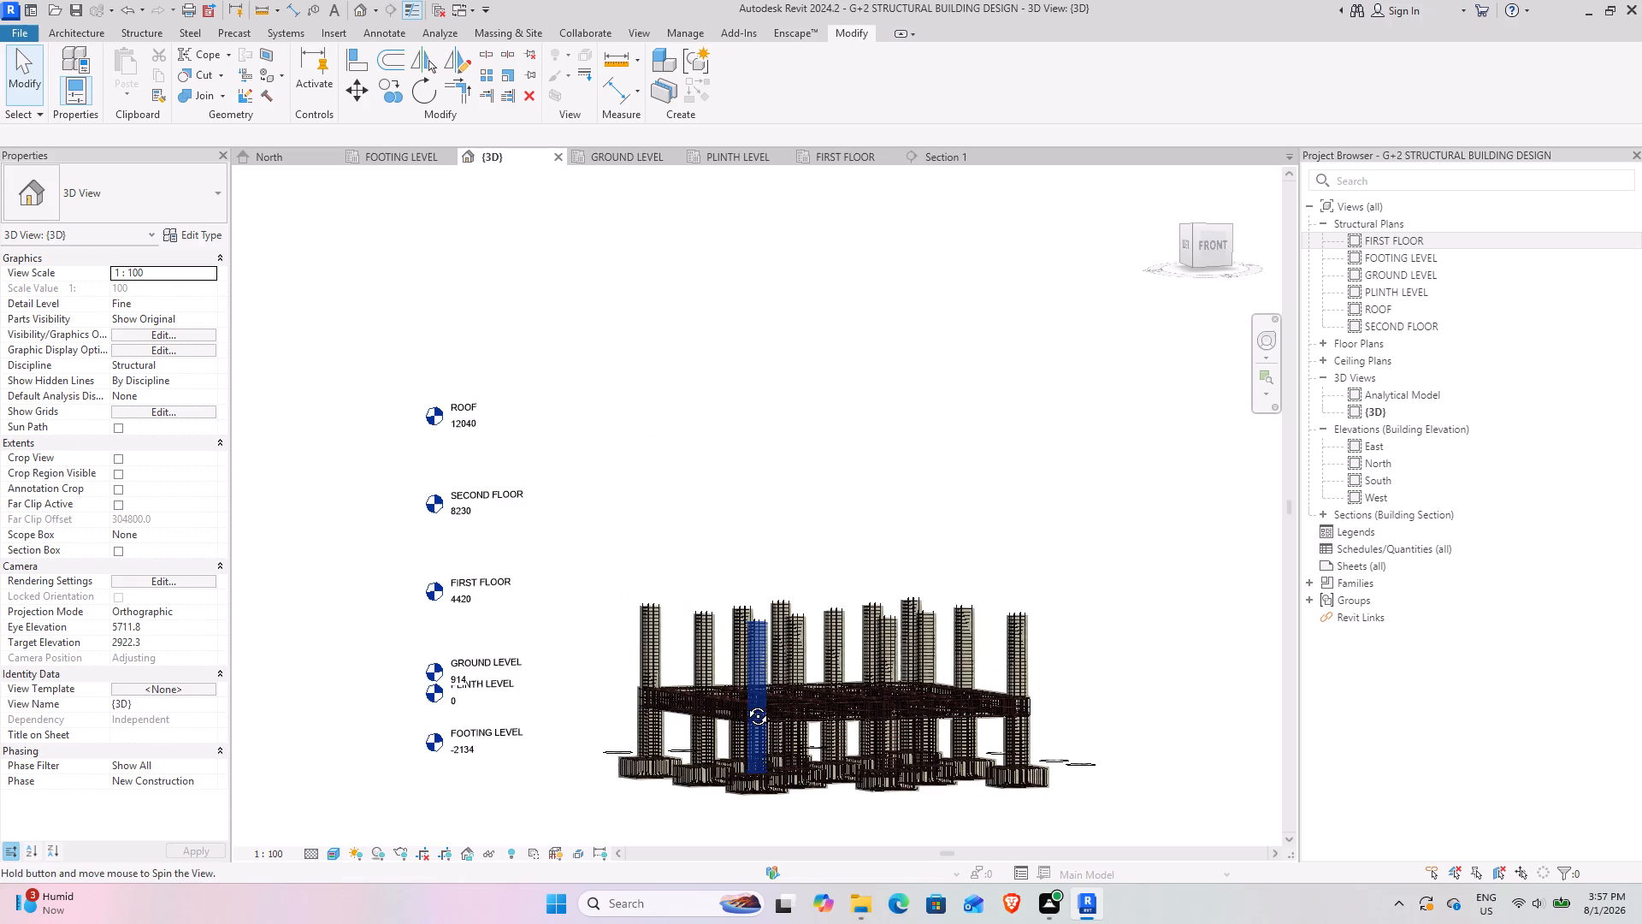
{"action": "middle_click_drag", "start_coordinate": [745, 703], "coordinate": [689, 702], "text": "shift"}
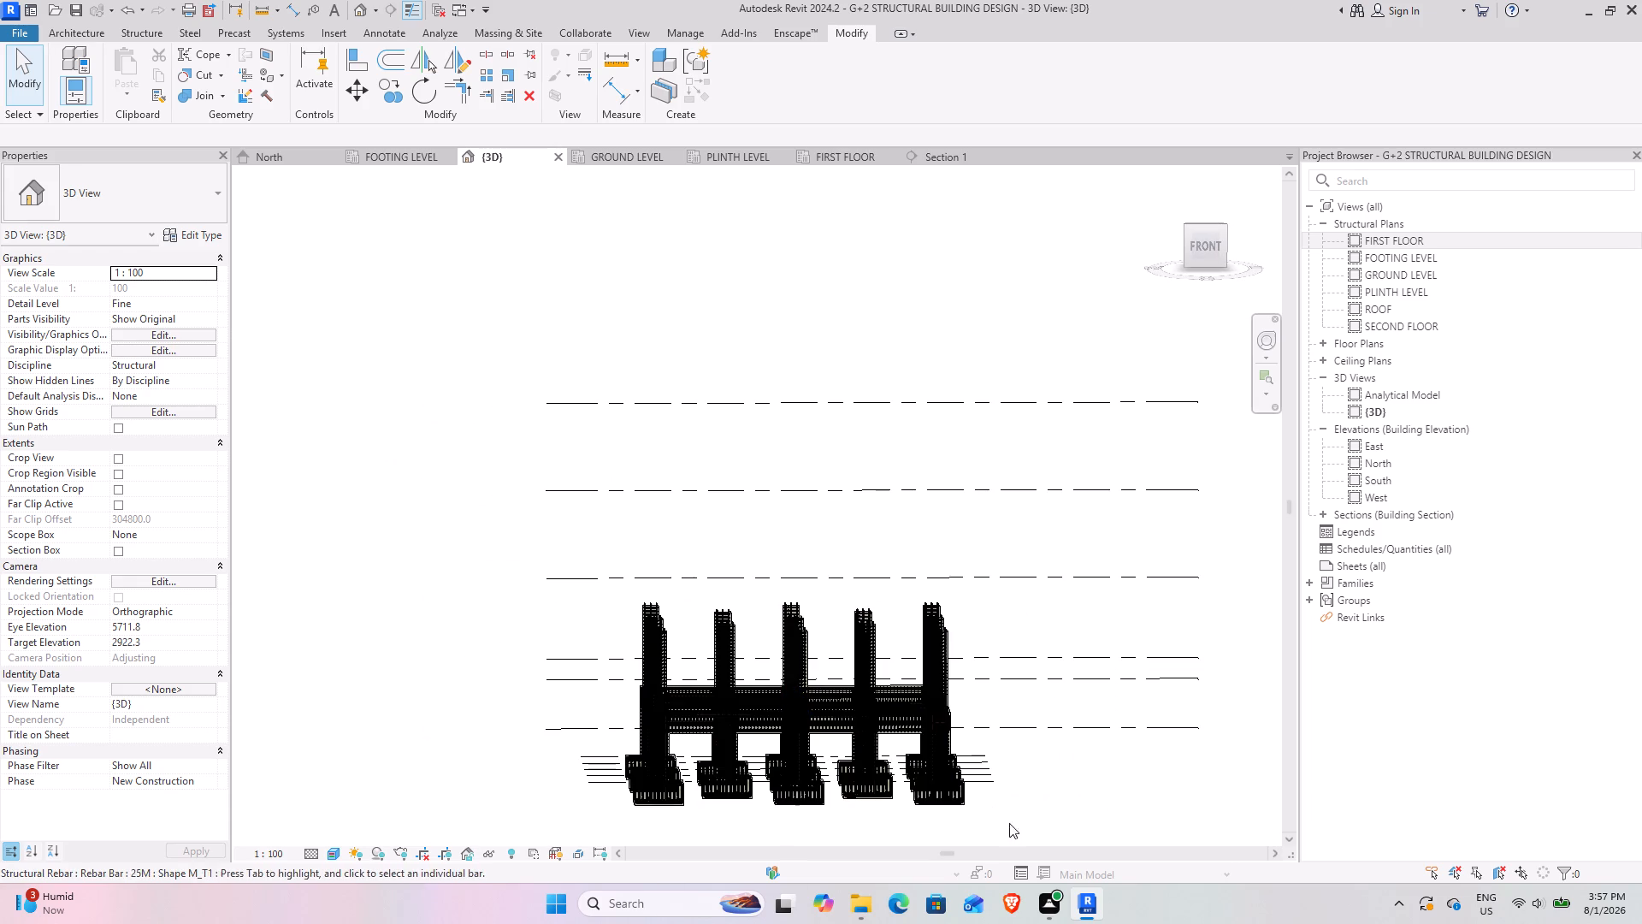
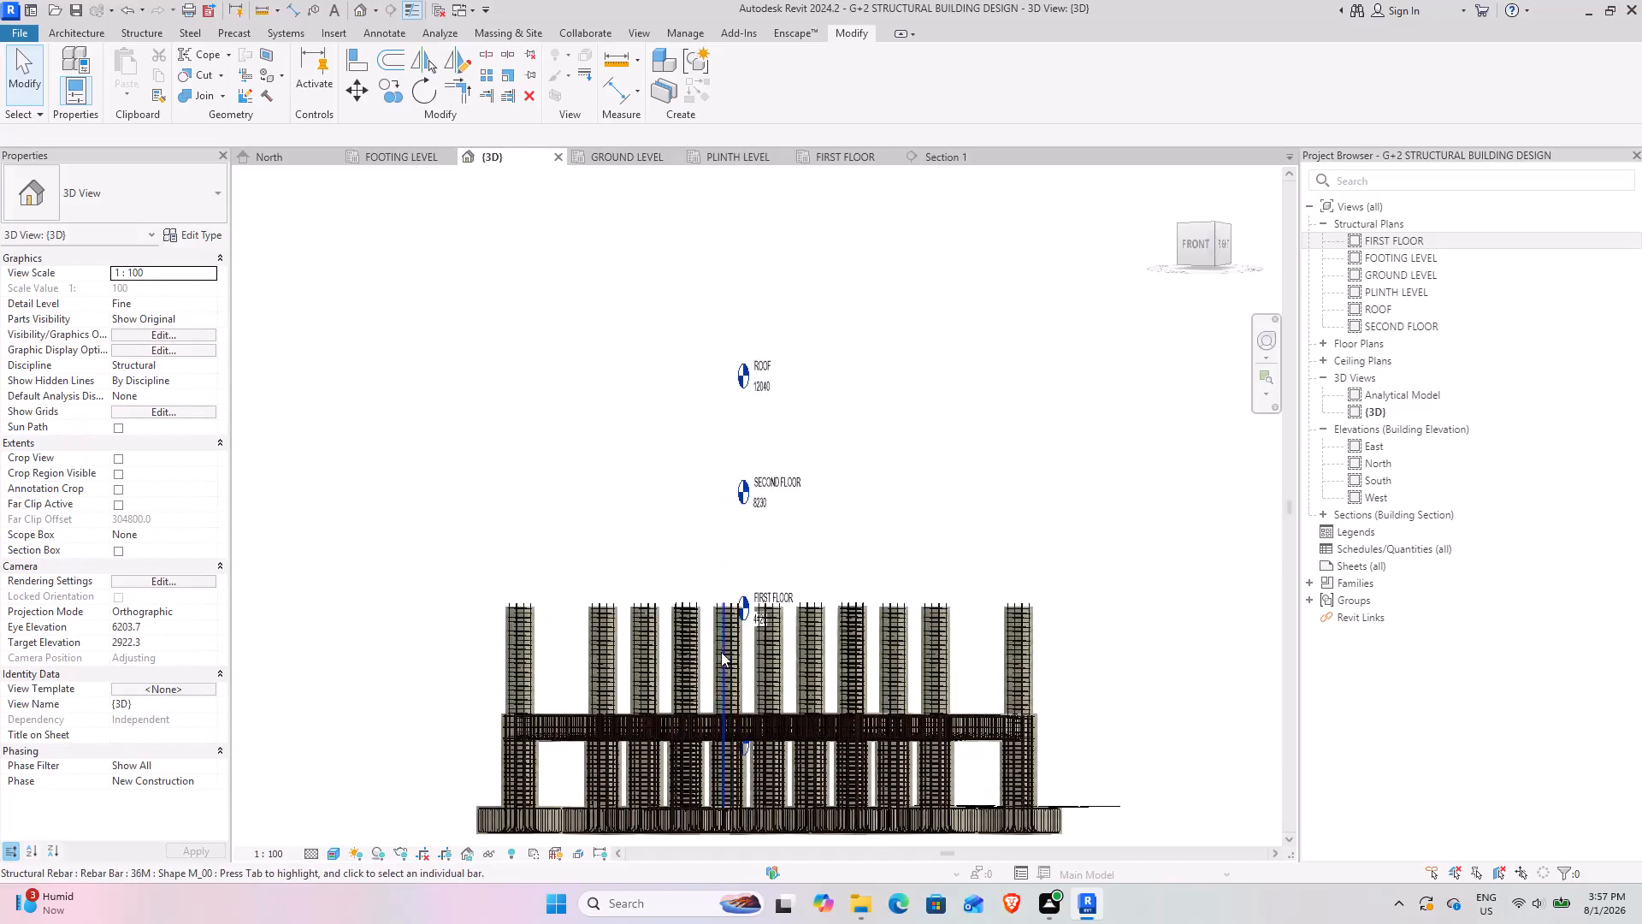
Inspect the column, beam and footing reinforcement in the 3D view from the front, side and raised angles.
{"action": "middle_click_drag", "start_coordinate": [745, 688], "coordinate": [836, 607], "text": "shift"}
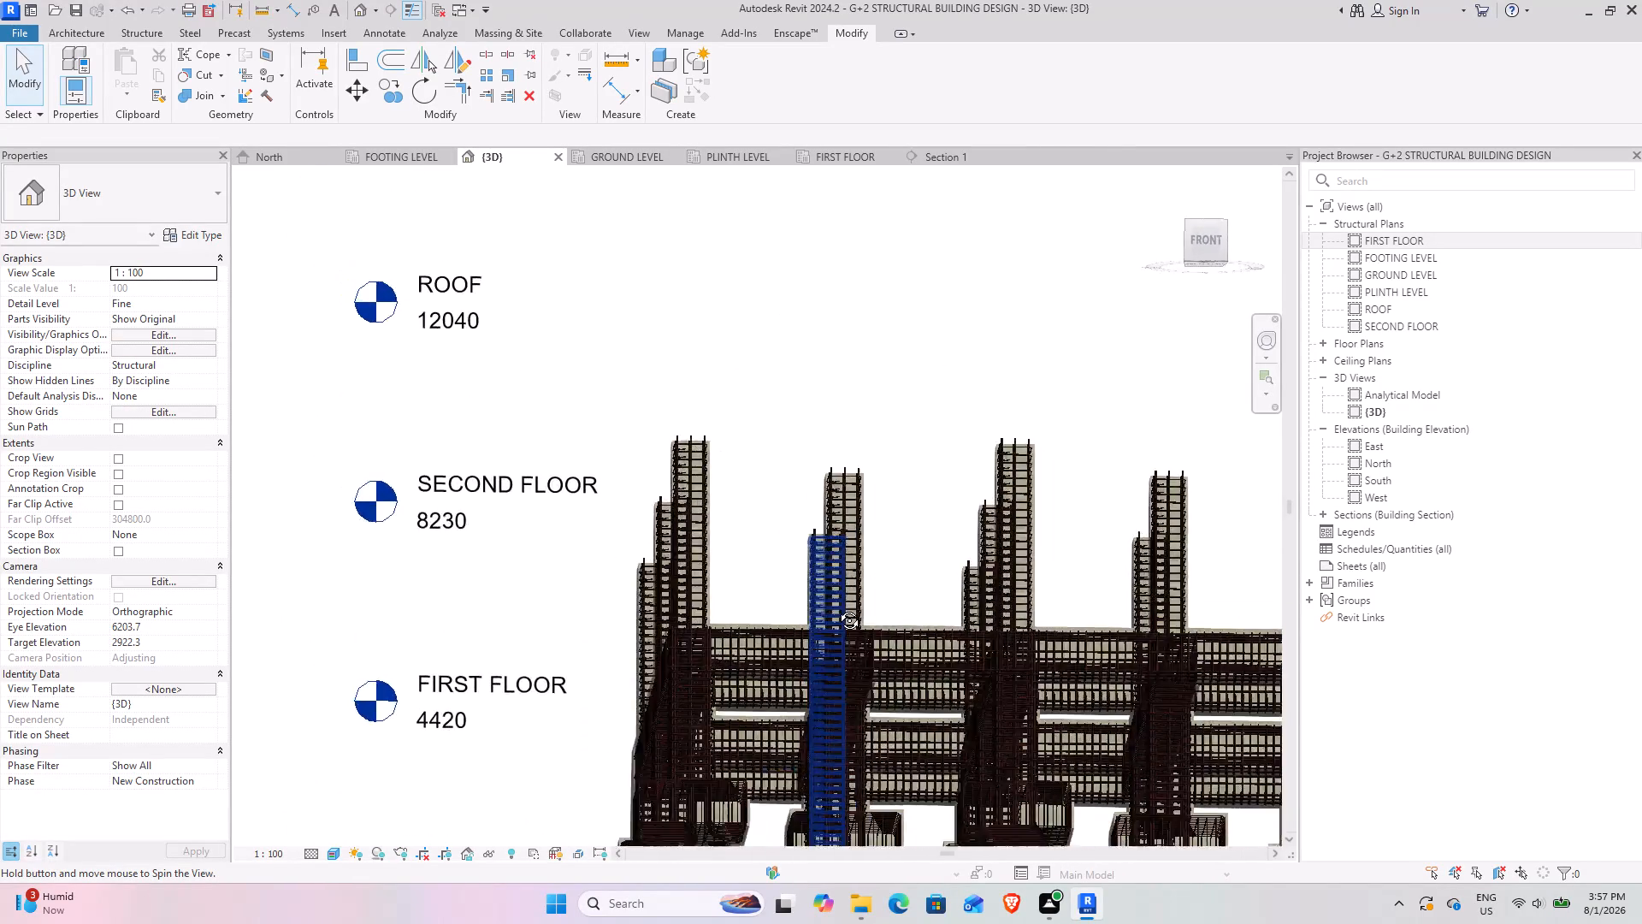
{"action": "middle_click_drag", "start_coordinate": [836, 607], "coordinate": [631, 631], "text": "shift"}
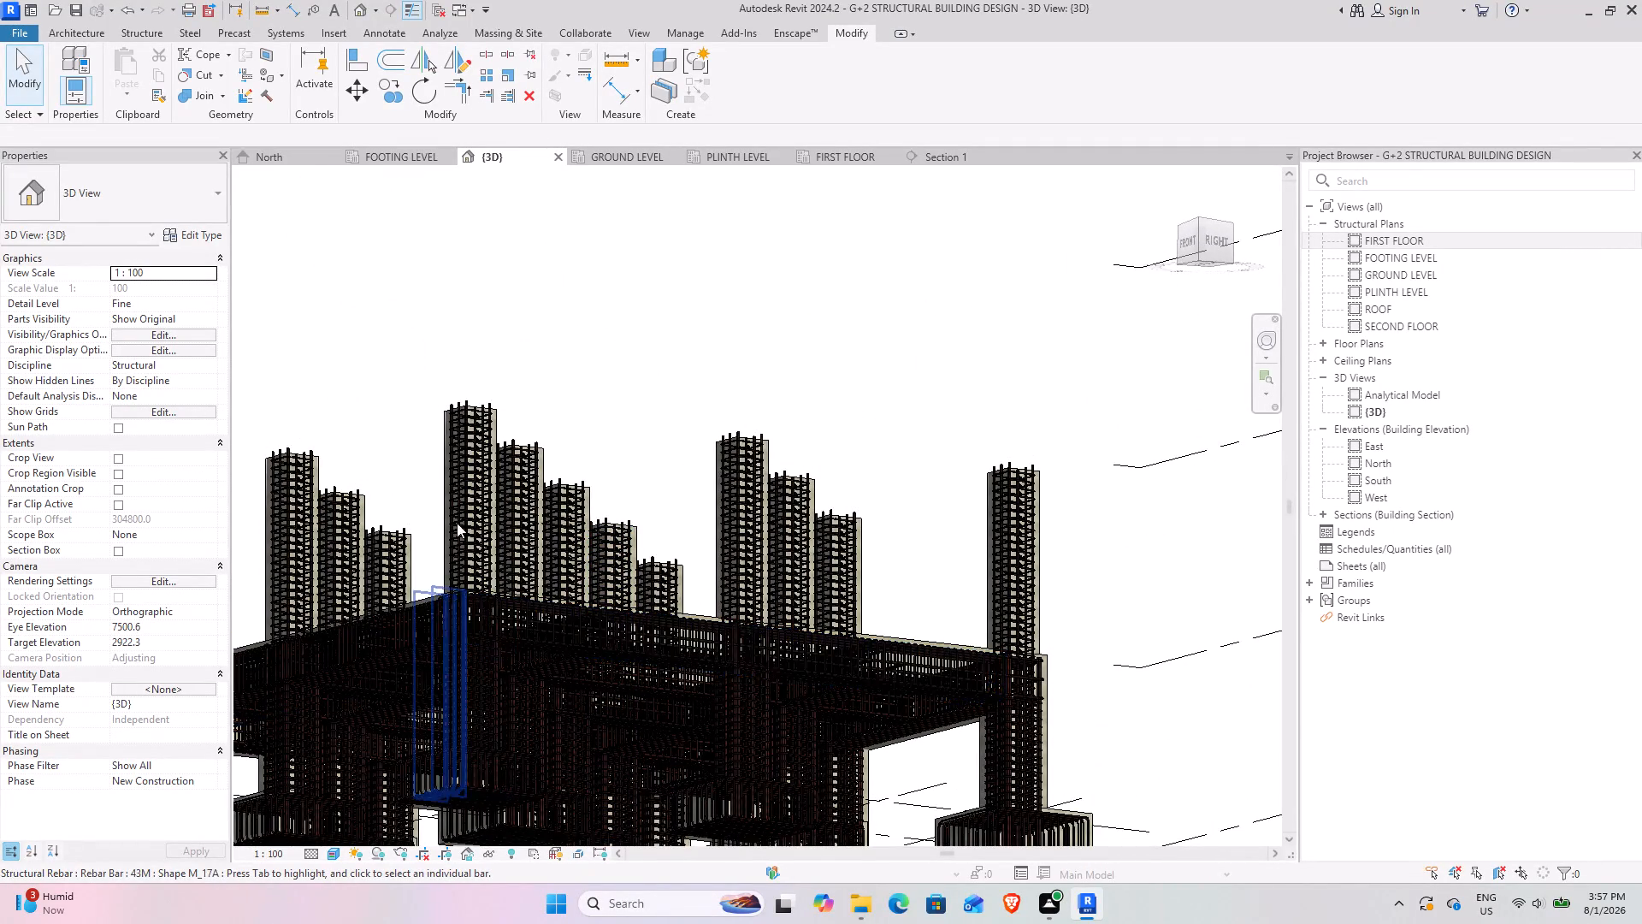
{"action": "left_click", "coordinate": [624, 401]}
{"action": "scroll", "coordinate": [585, 483], "scroll_direction": "down", "scroll_amount": 3}
{"action": "middle_click_drag", "start_coordinate": [535, 527], "coordinate": [894, 595], "text": "shift"}
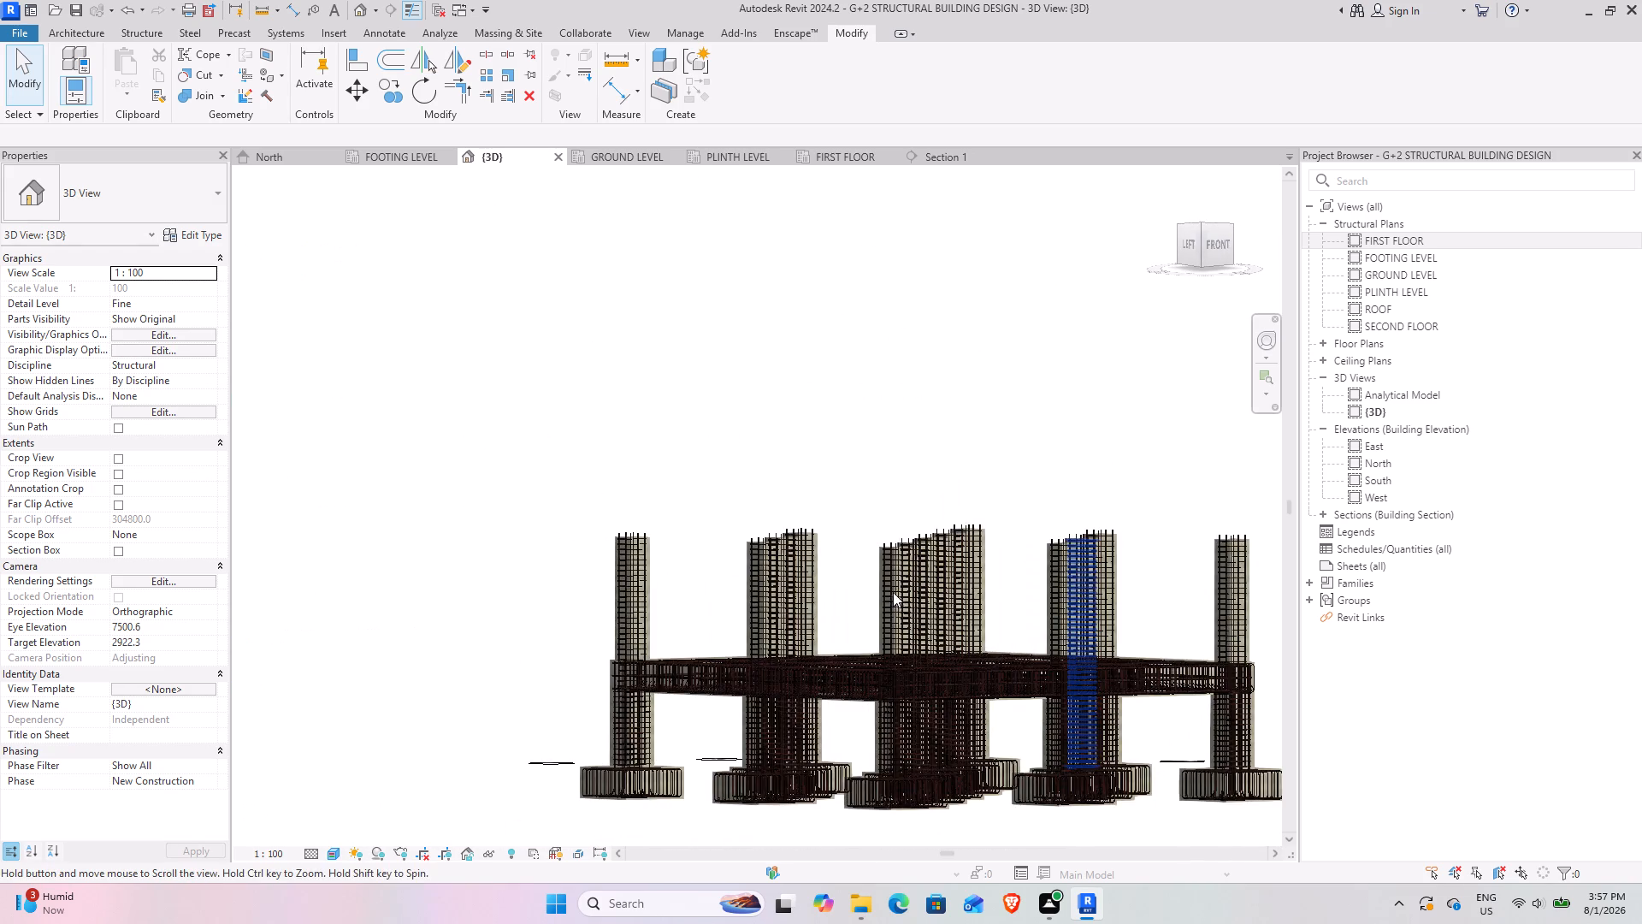
{"action": "scroll", "coordinate": [892, 548], "scroll_direction": "down", "scroll_amount": 3}
{"action": "middle_click_drag", "start_coordinate": [899, 559], "coordinate": [871, 518], "text": "shift"}
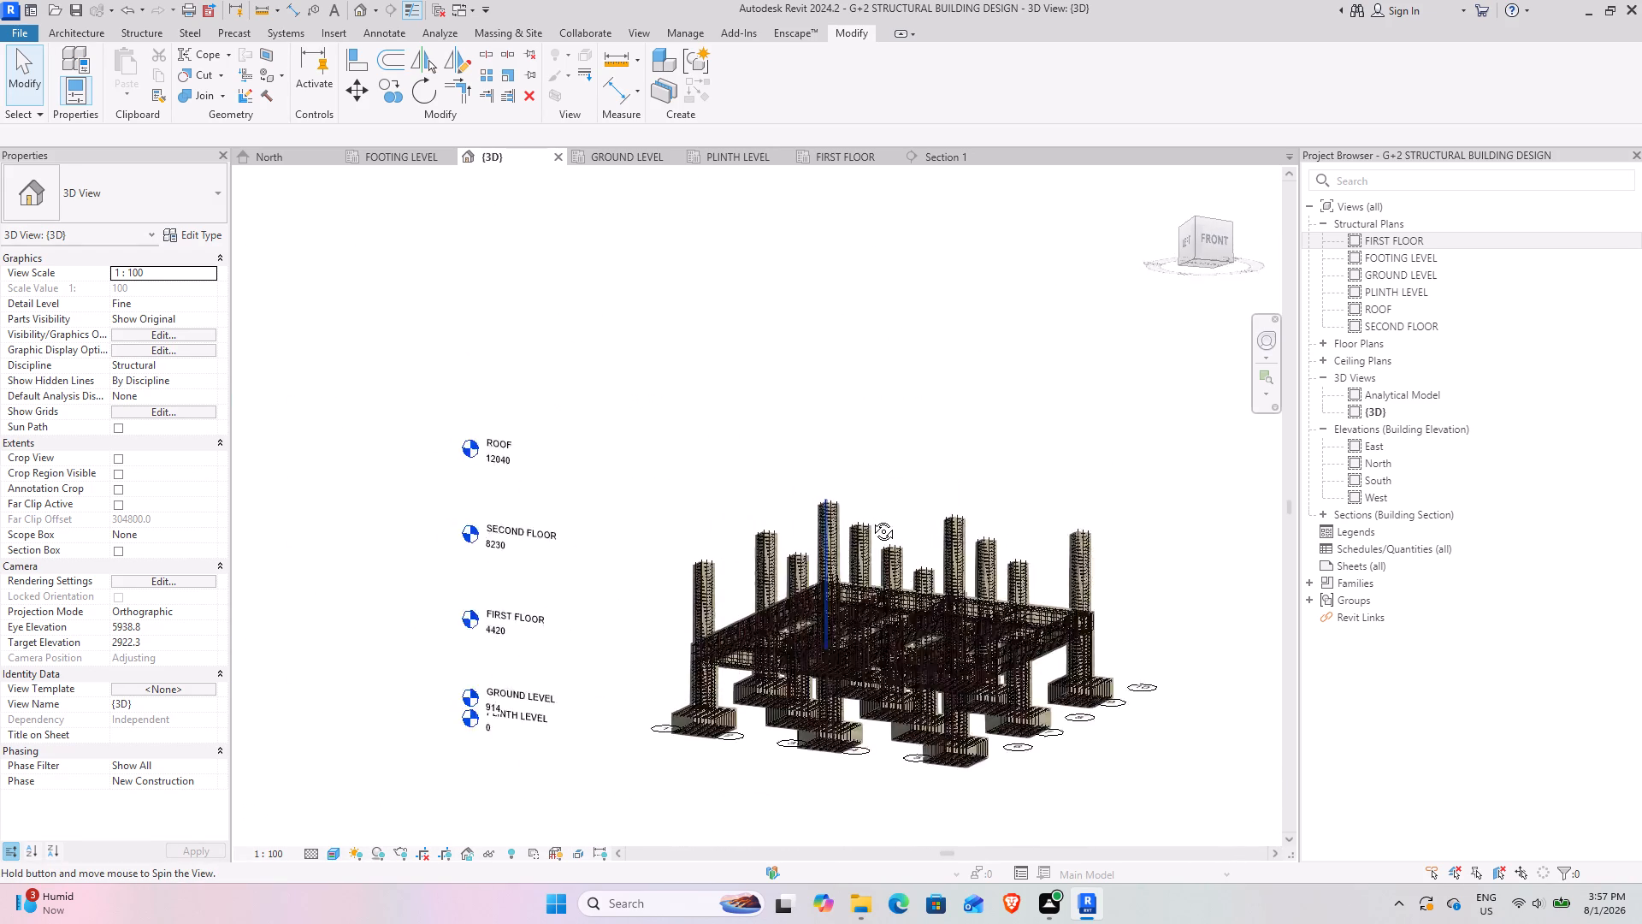
{"action": "middle_click_drag", "start_coordinate": [871, 518], "coordinate": [874, 521], "text": "shift"}
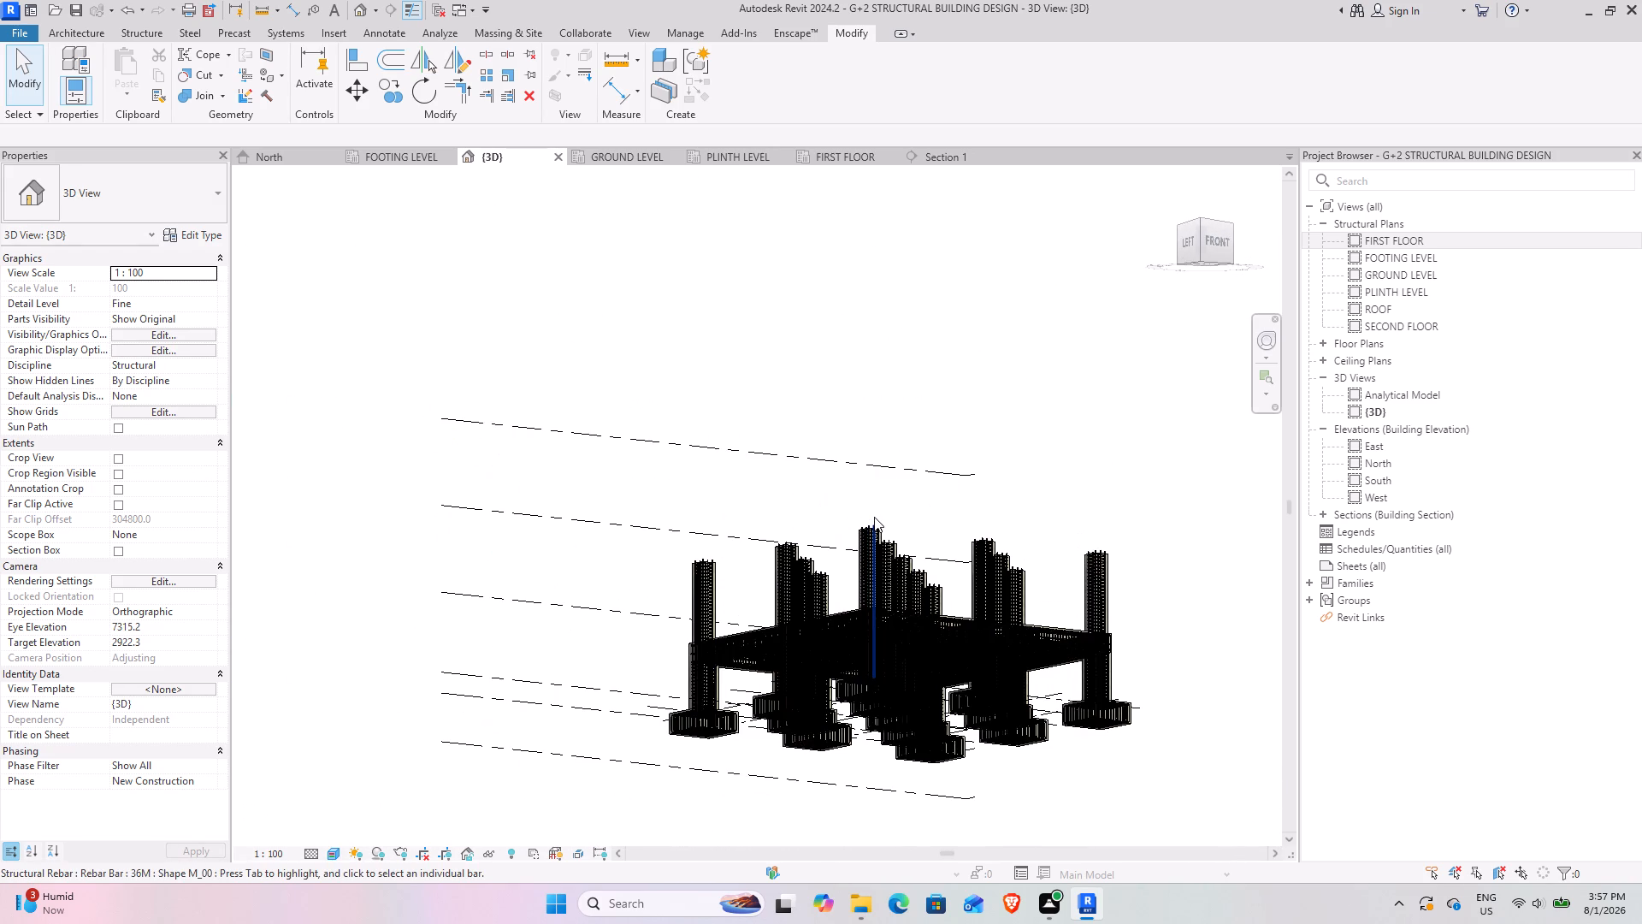
{"action": "scroll", "coordinate": [874, 512], "scroll_direction": "down", "scroll_amount": 2}
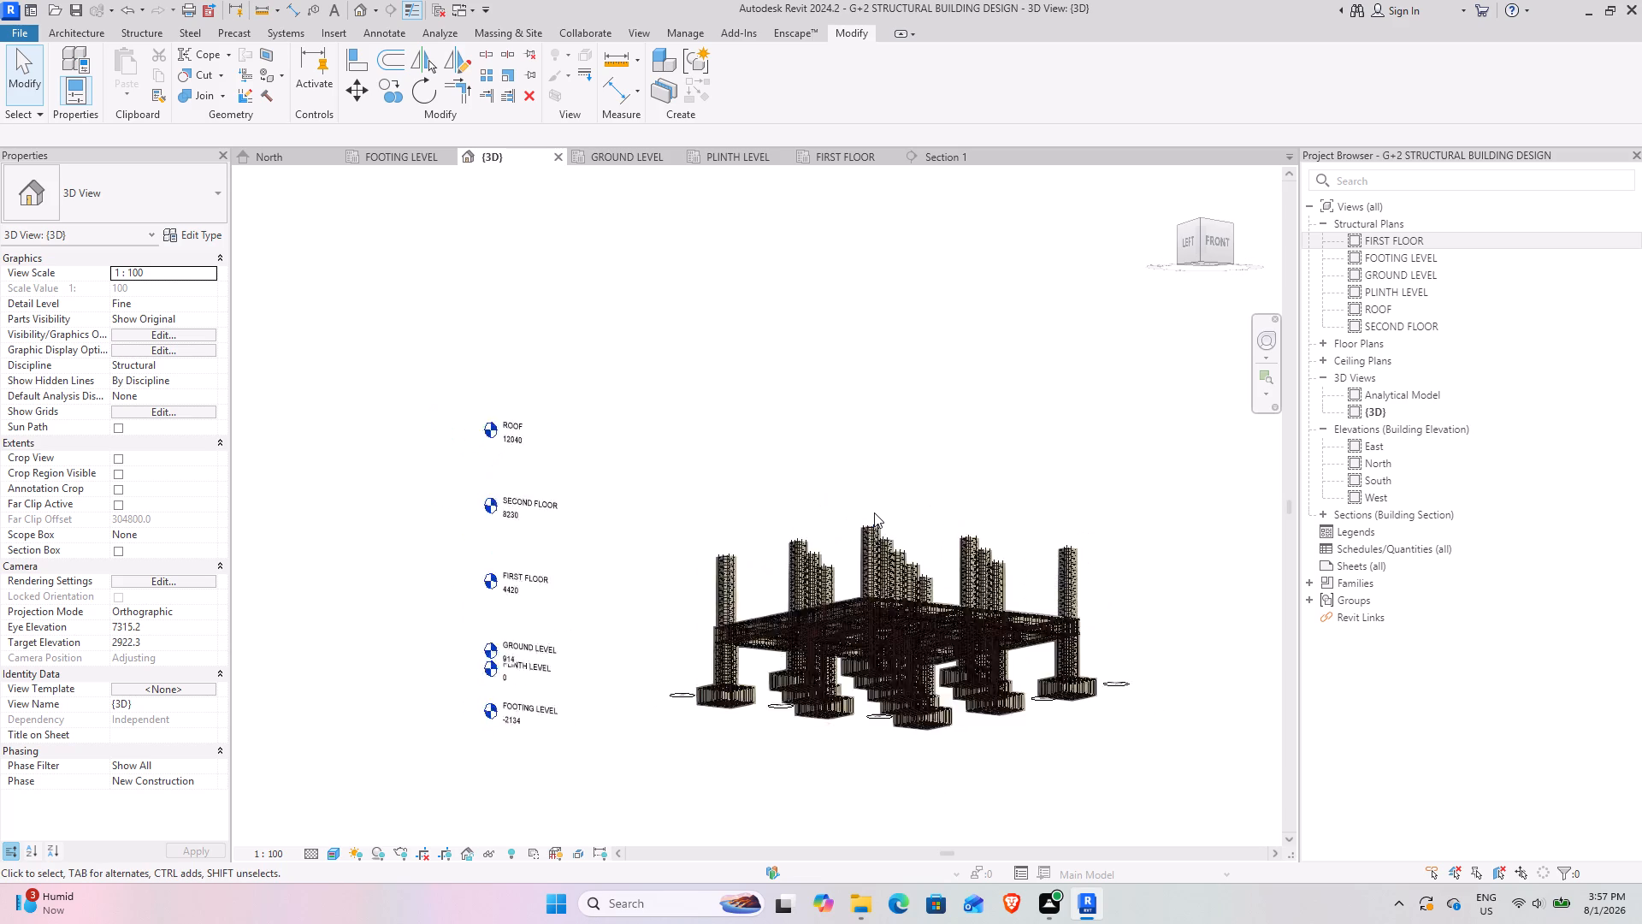
{"action": "scroll", "coordinate": [874, 512], "scroll_direction": "down", "scroll_amount": 1}
{"action": "middle_click_drag", "start_coordinate": [865, 515], "coordinate": [815, 607], "text": "shift"}
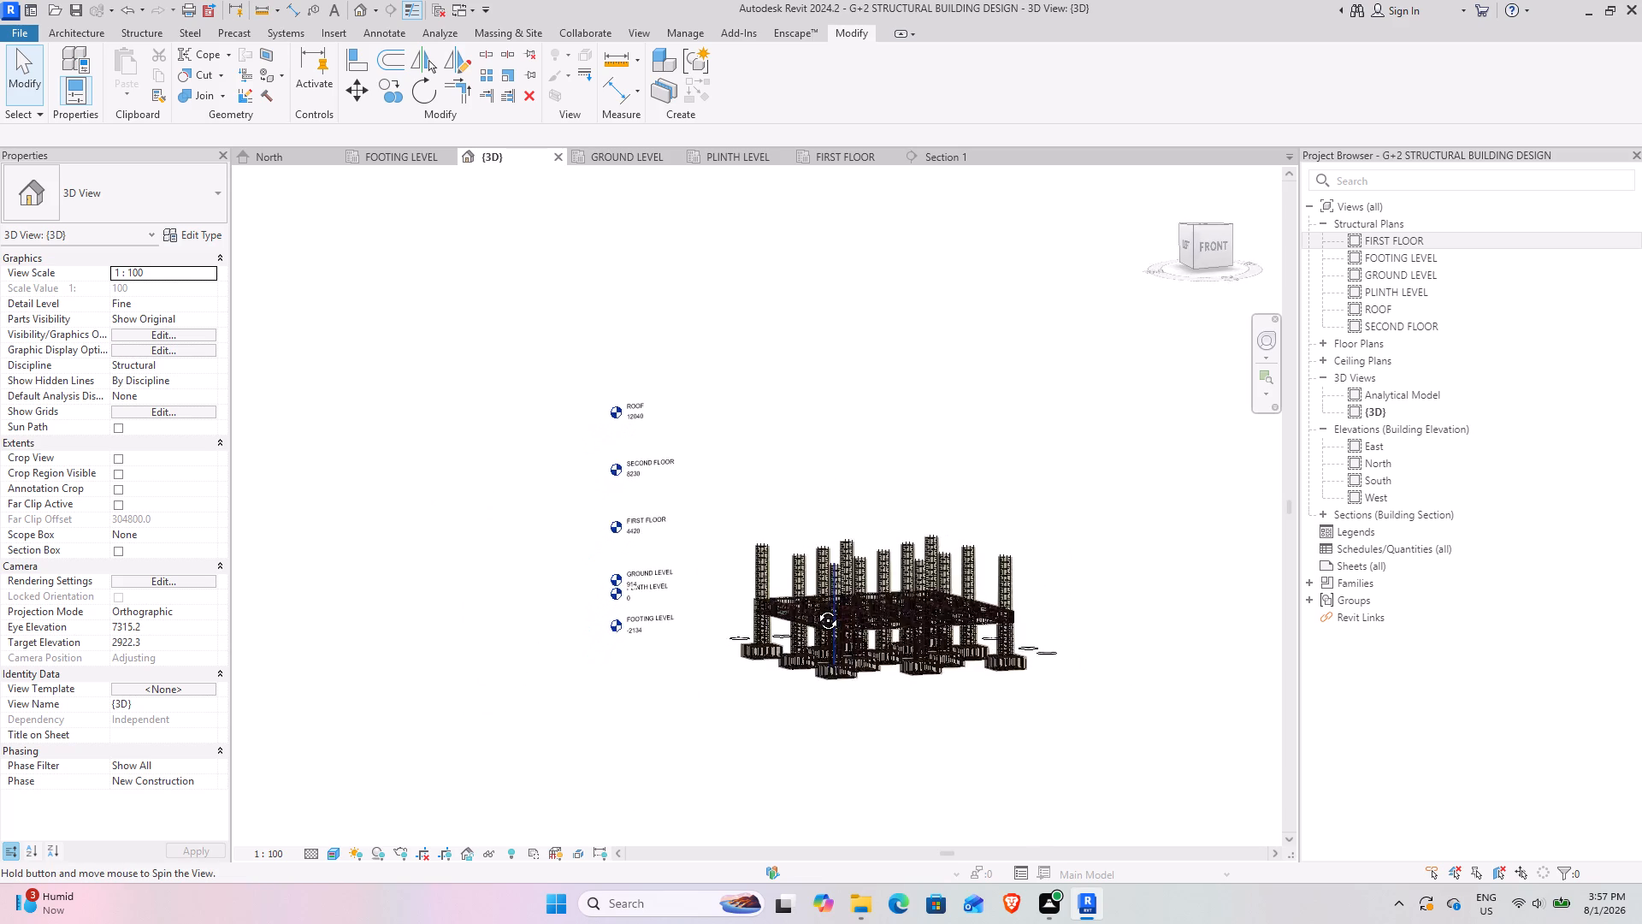
{"action": "middle_click_drag", "start_coordinate": [815, 607], "coordinate": [788, 623], "text": "shift"}
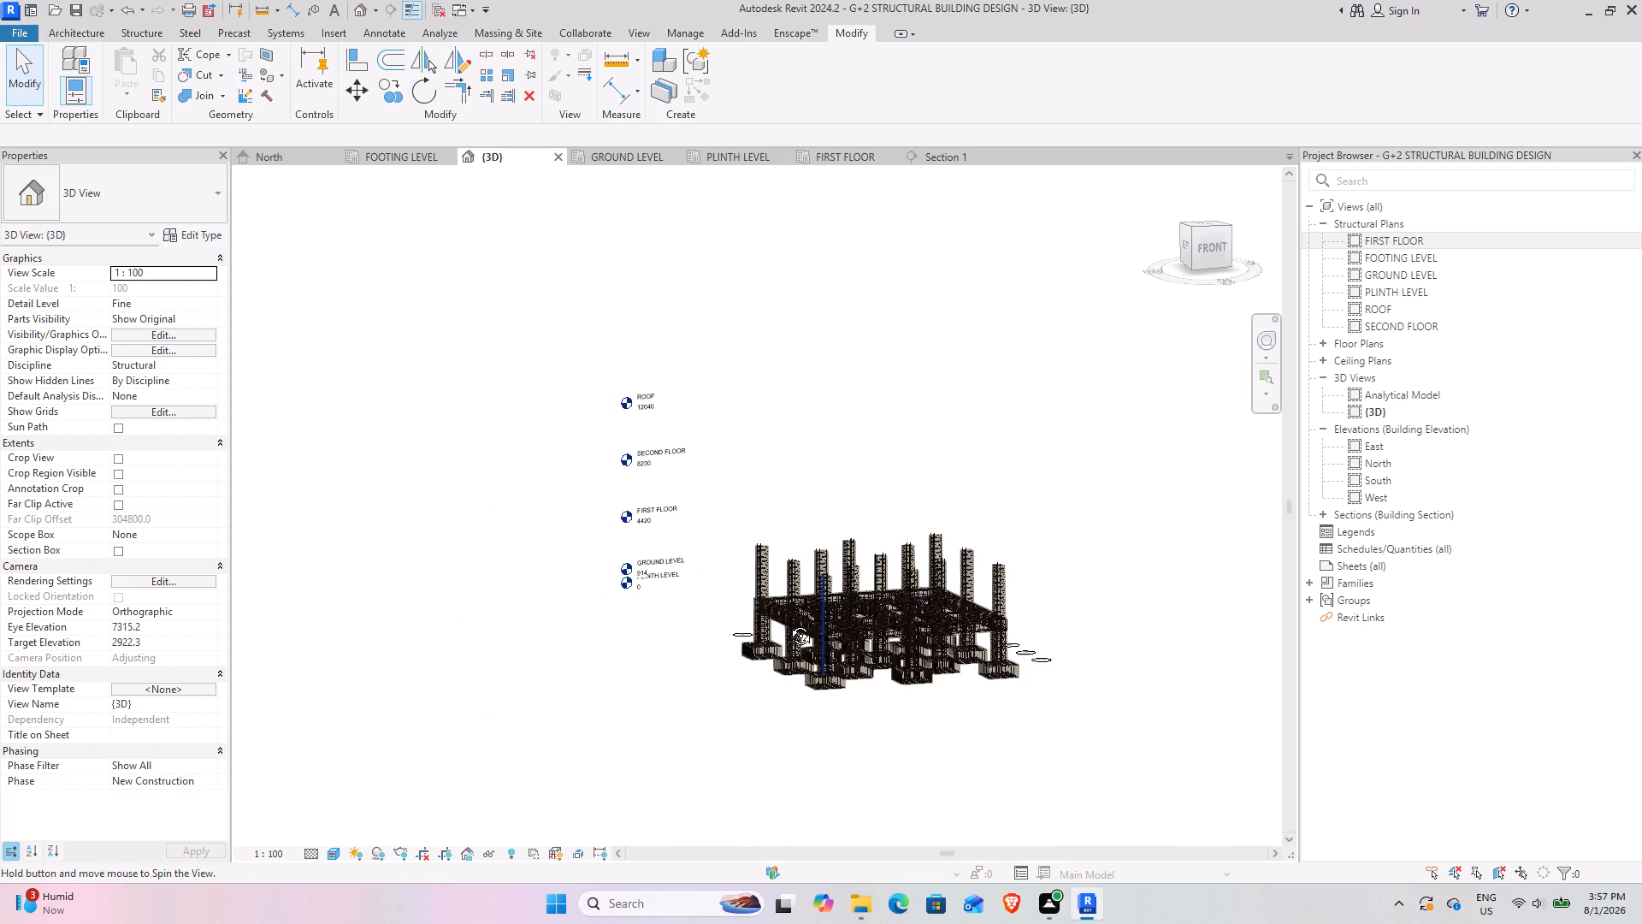
{"action": "middle_click_drag", "start_coordinate": [788, 623], "coordinate": [517, 762], "text": "shift"}
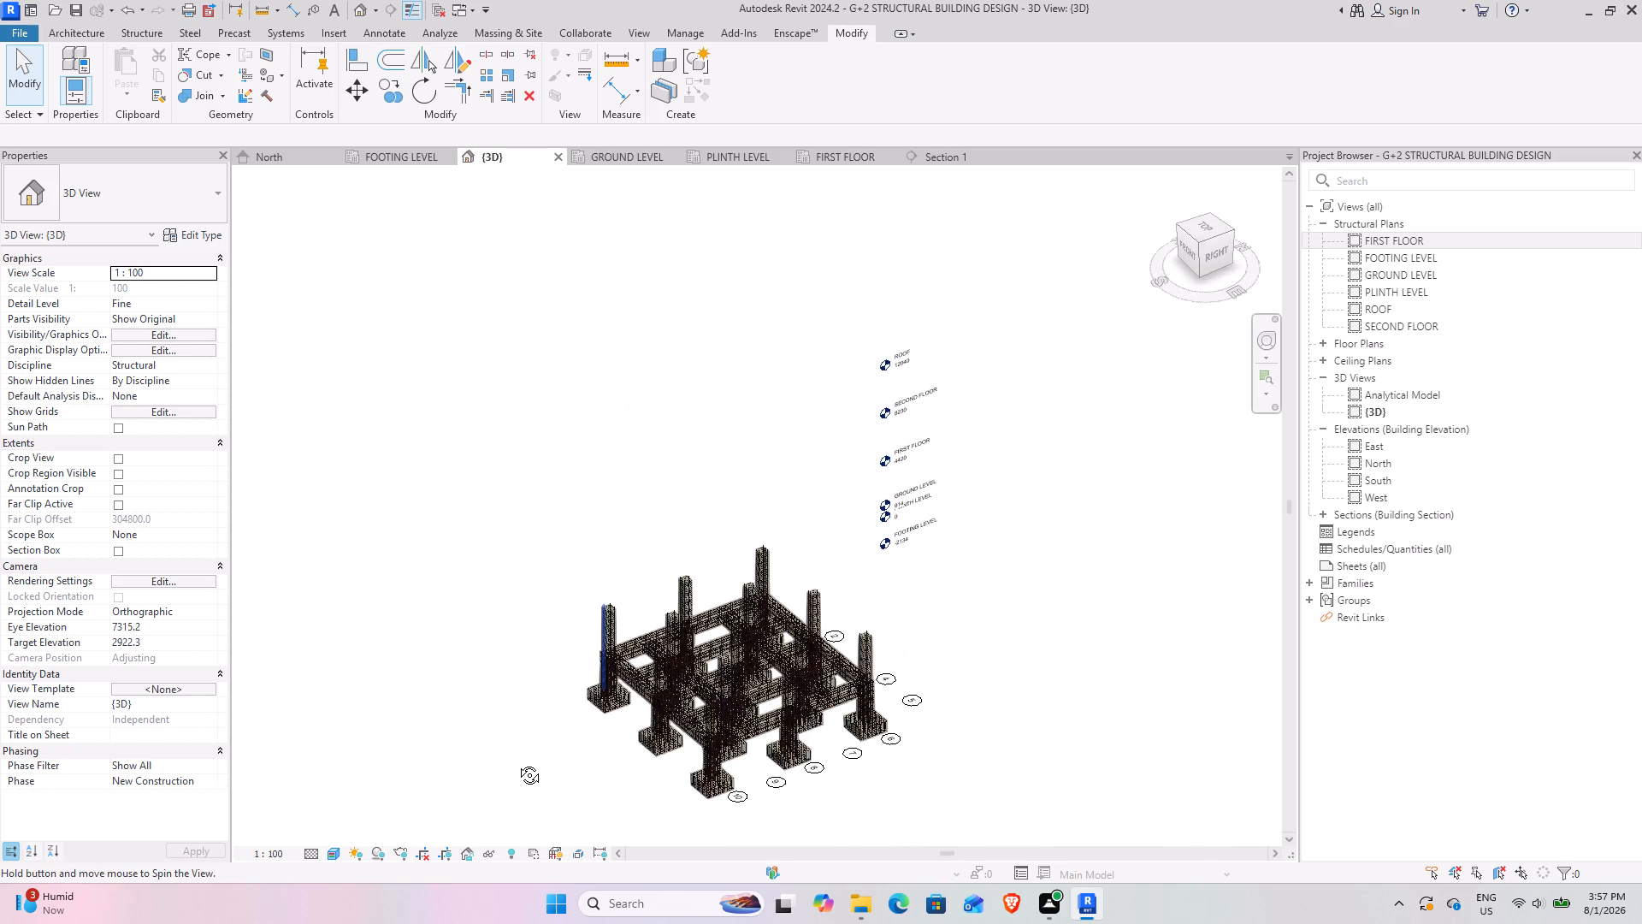
{"action": "middle_click_drag", "start_coordinate": [517, 762], "coordinate": [547, 643], "text": "shift"}
{"action": "scroll", "coordinate": [682, 566], "scroll_direction": "up", "scroll_amount": 3}
{"action": "middle_click_drag", "start_coordinate": [701, 607], "coordinate": [761, 583], "text": "shift"}
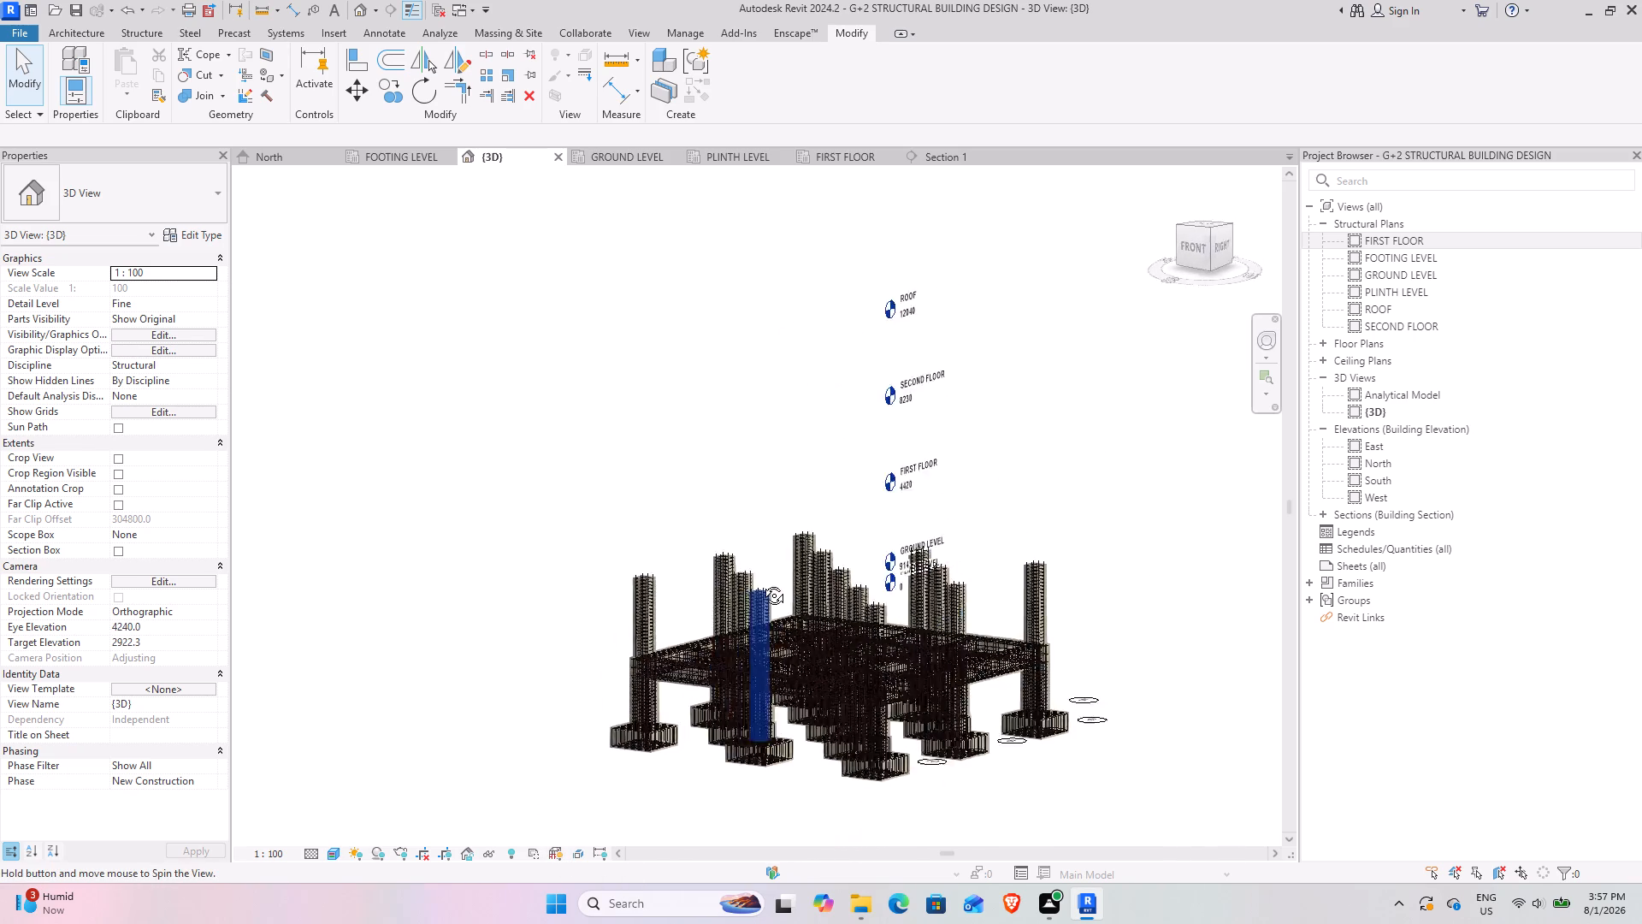
{"action": "middle_click_drag", "start_coordinate": [761, 583], "coordinate": [793, 512], "text": "shift"}
{"action": "scroll", "coordinate": [983, 582], "scroll_direction": "up", "scroll_amount": 1}
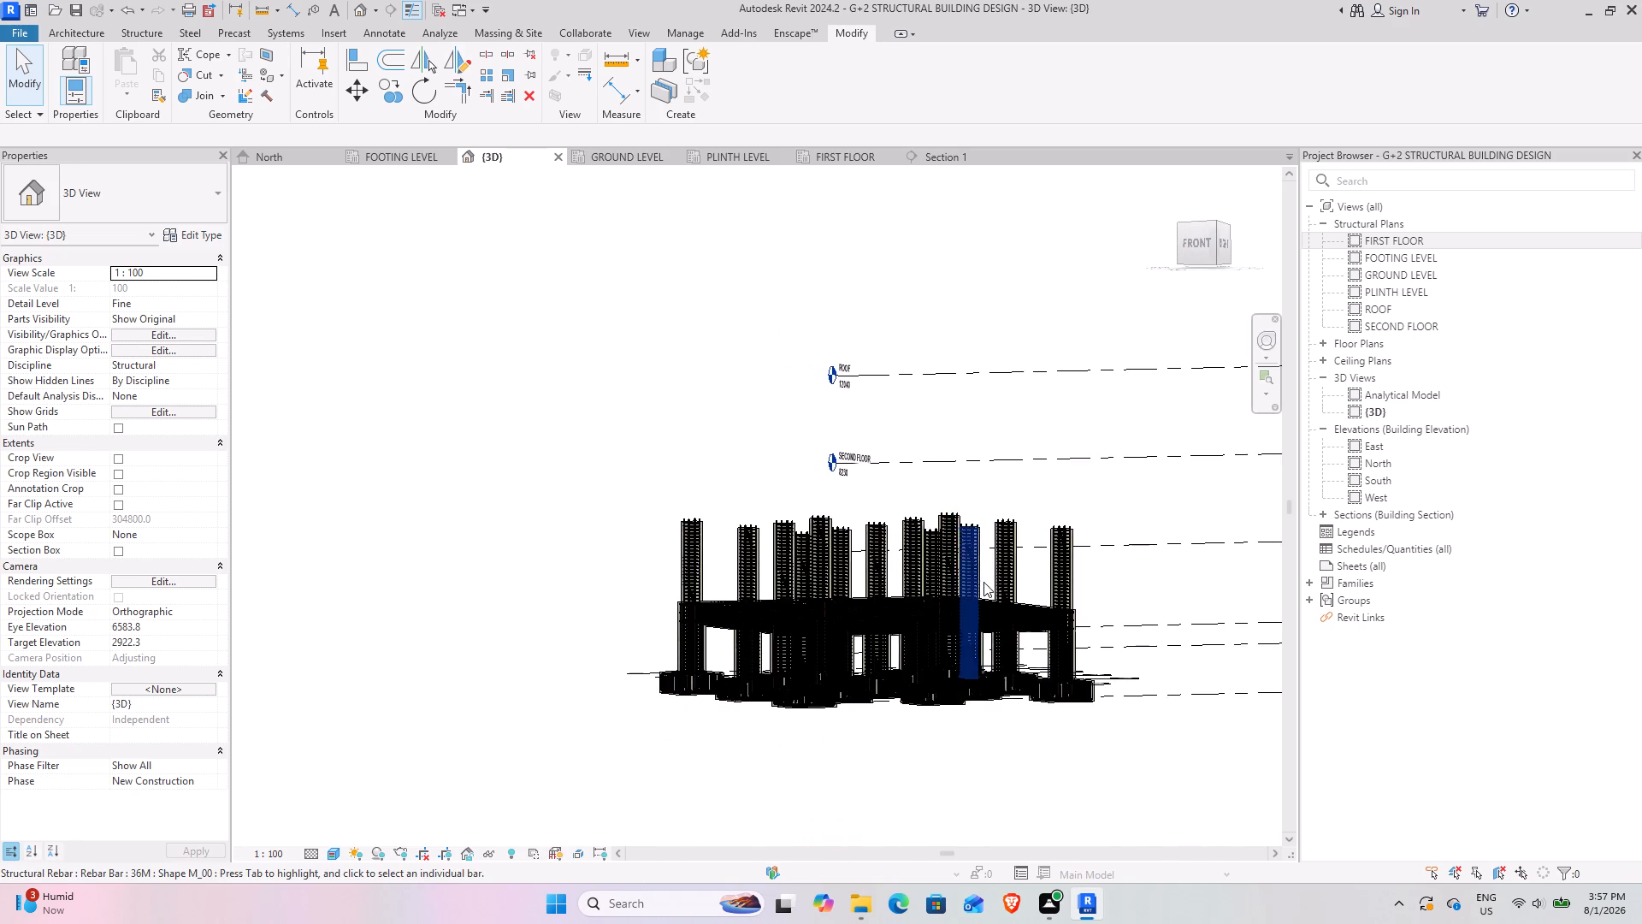
{"action": "scroll", "coordinate": [983, 582], "scroll_direction": "up", "scroll_amount": 3}
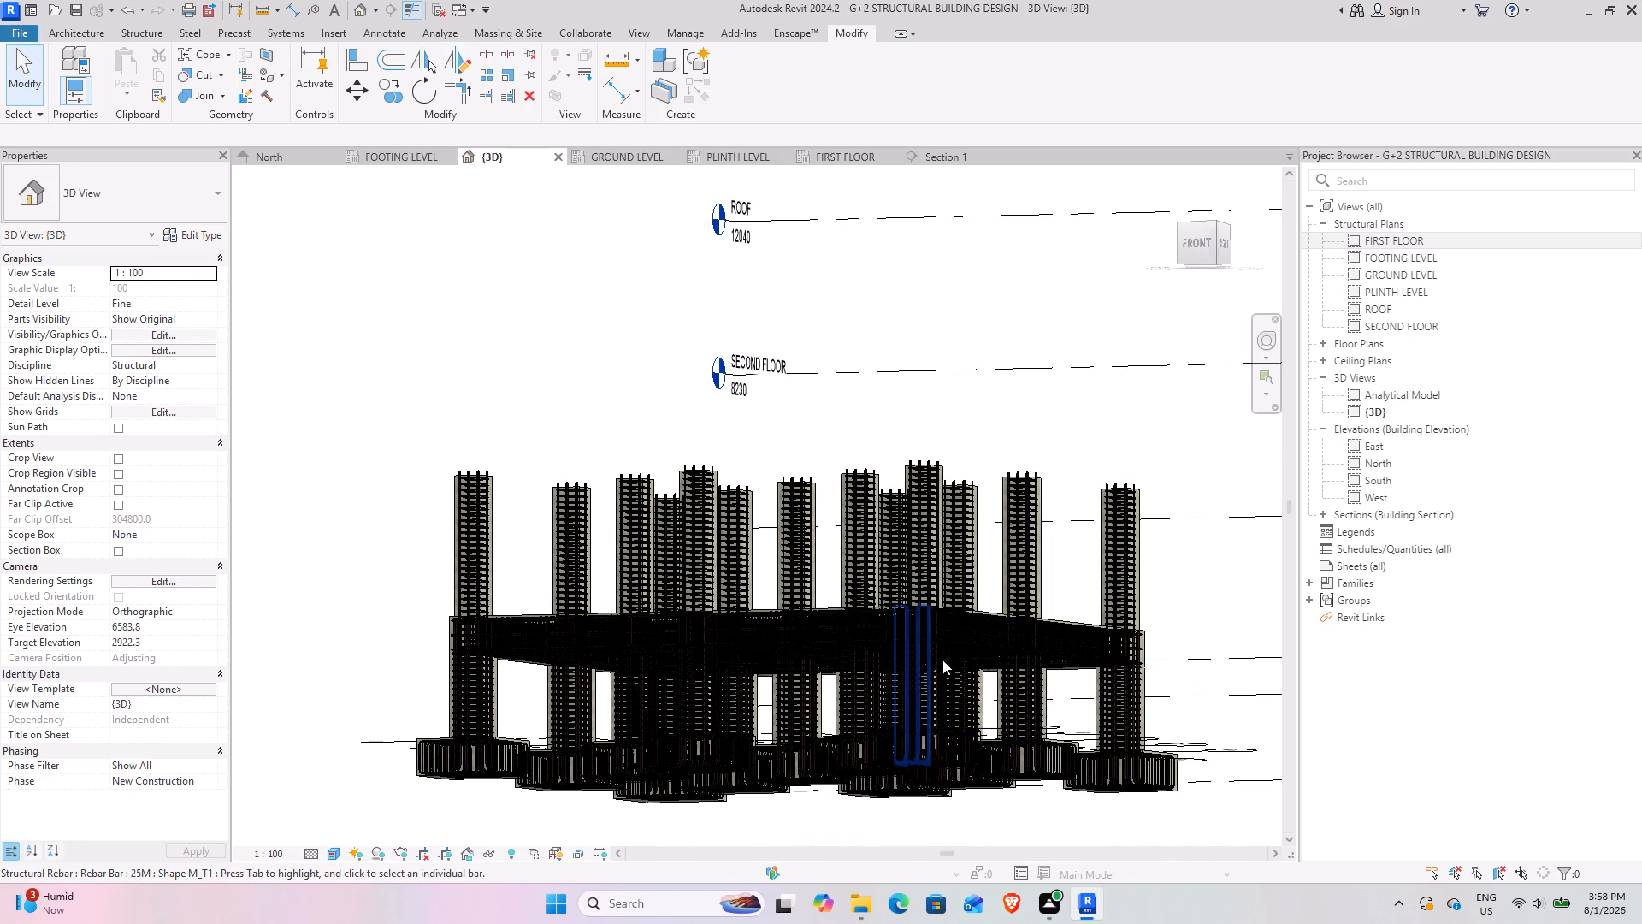
{"action": "scroll", "coordinate": [943, 649], "scroll_direction": "up", "scroll_amount": 3}
{"action": "middle_click_drag", "start_coordinate": [990, 695], "coordinate": [954, 614], "text": "shift"}
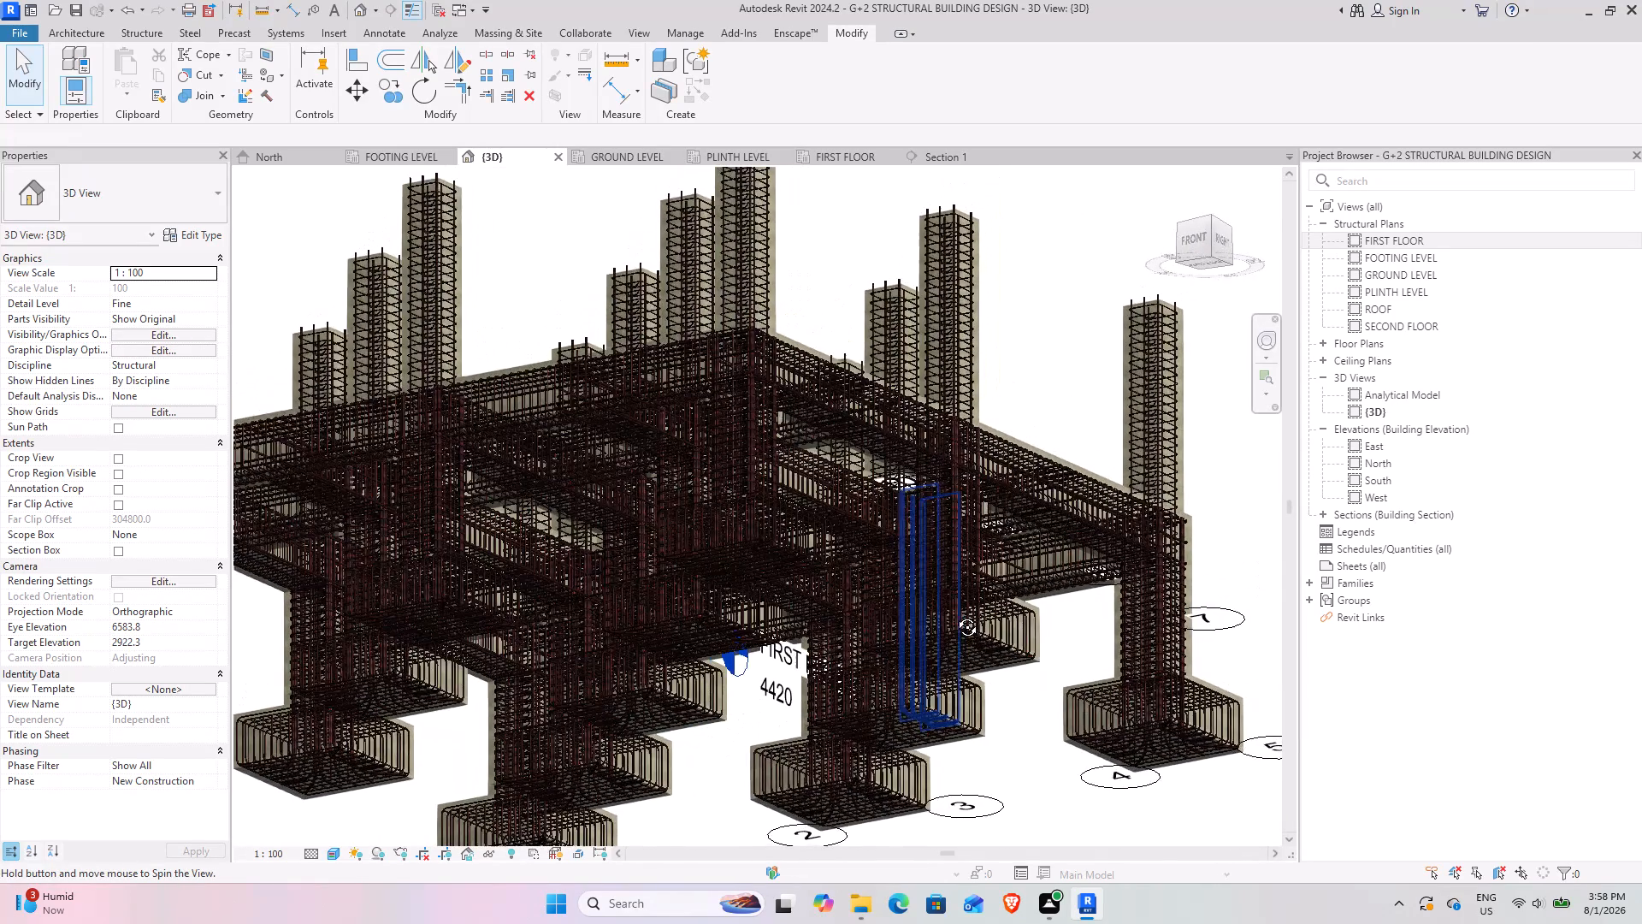
{"action": "middle_click_drag", "start_coordinate": [954, 614], "coordinate": [971, 658], "text": "shift"}
Examine the column reinforcement in Section 1 from footing to beam junction, comparing it with the GROUND LEVEL plan.
{"action": "left_click", "coordinate": [948, 163]}
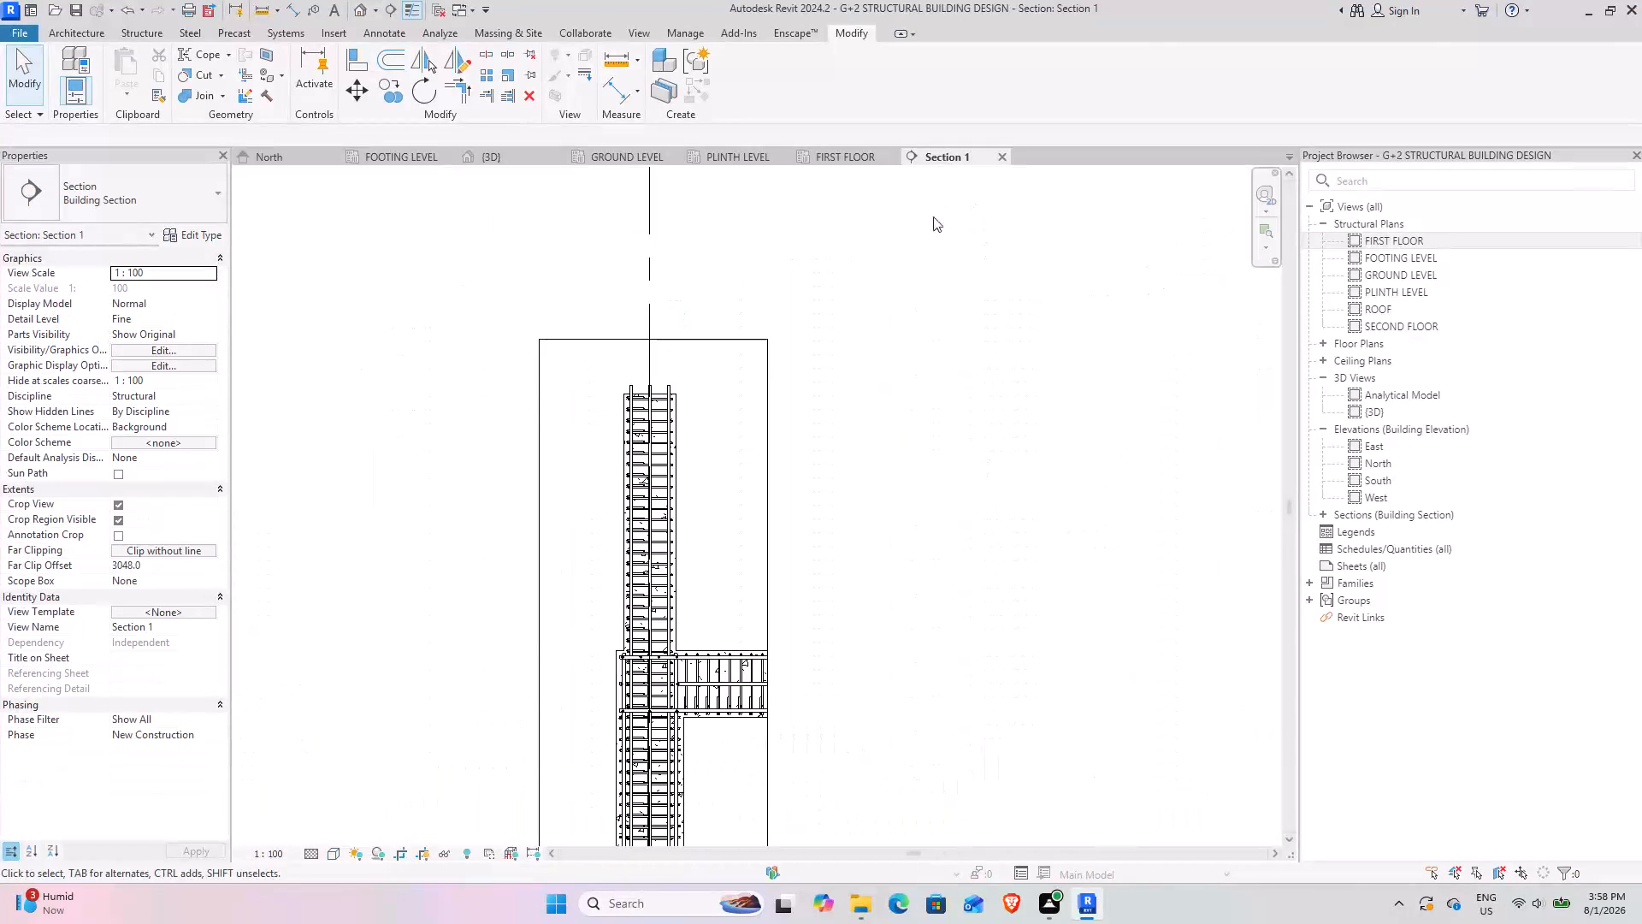
{"action": "scroll", "coordinate": [654, 746], "scroll_direction": "down", "scroll_amount": 3}
{"action": "middle_click_drag", "start_coordinate": [749, 726], "coordinate": [808, 535]}
{"action": "scroll", "coordinate": [716, 607], "scroll_direction": "up", "scroll_amount": 5}
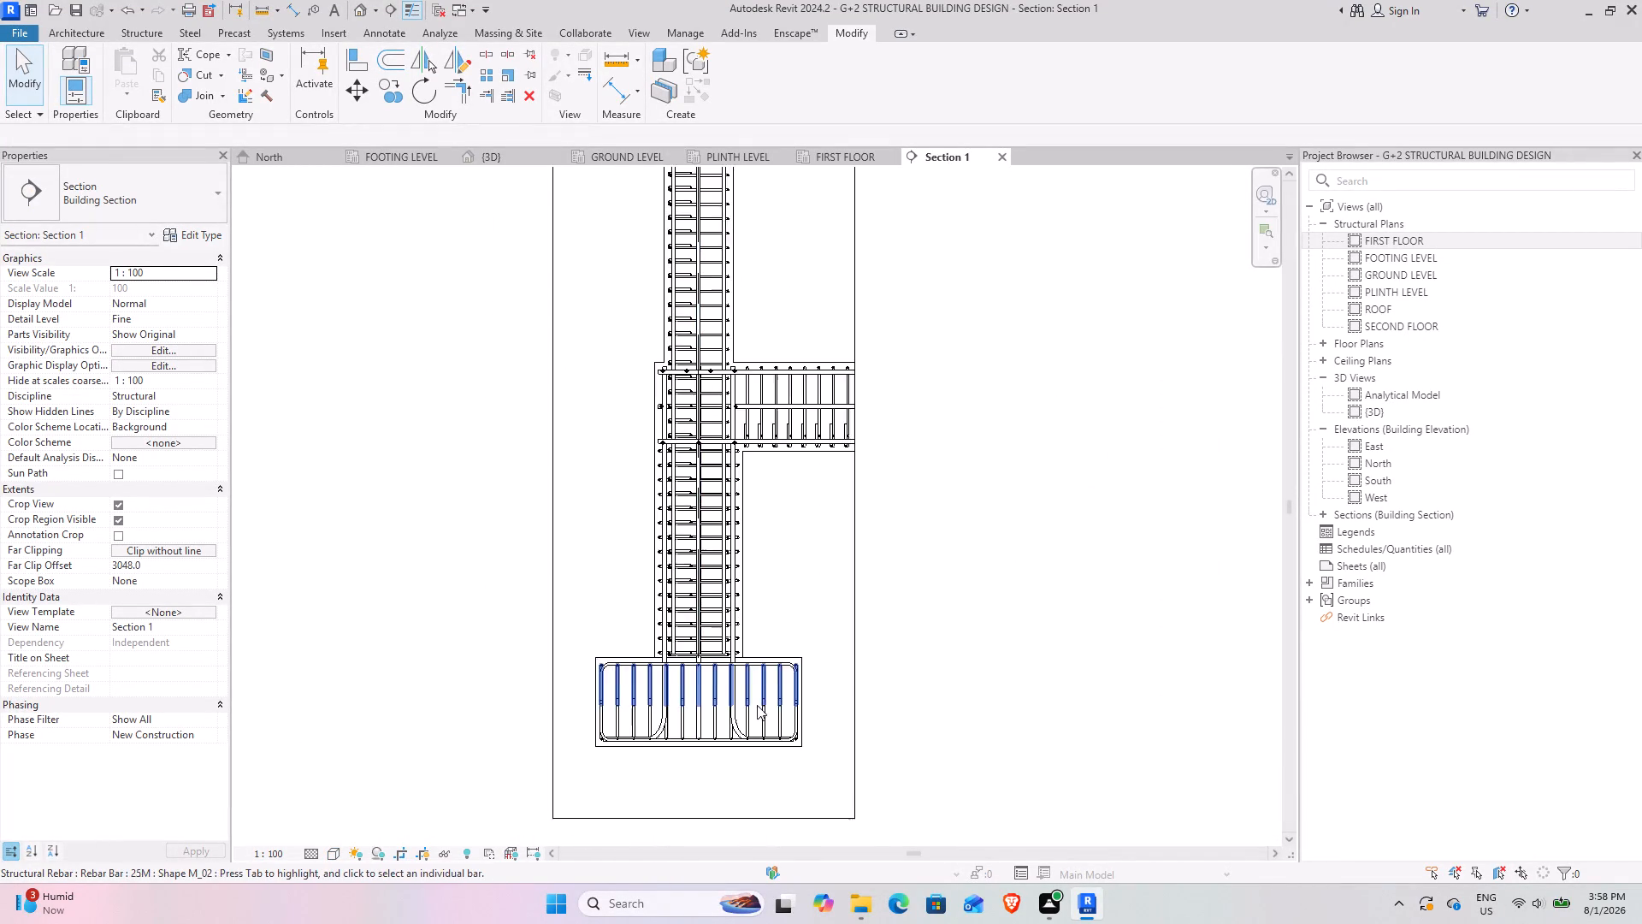
{"action": "scroll", "coordinate": [757, 705], "scroll_direction": "up", "scroll_amount": 1}
{"action": "scroll", "coordinate": [795, 399], "scroll_direction": "down", "scroll_amount": 3}
{"action": "middle_click_drag", "start_coordinate": [843, 444], "coordinate": [879, 638]}
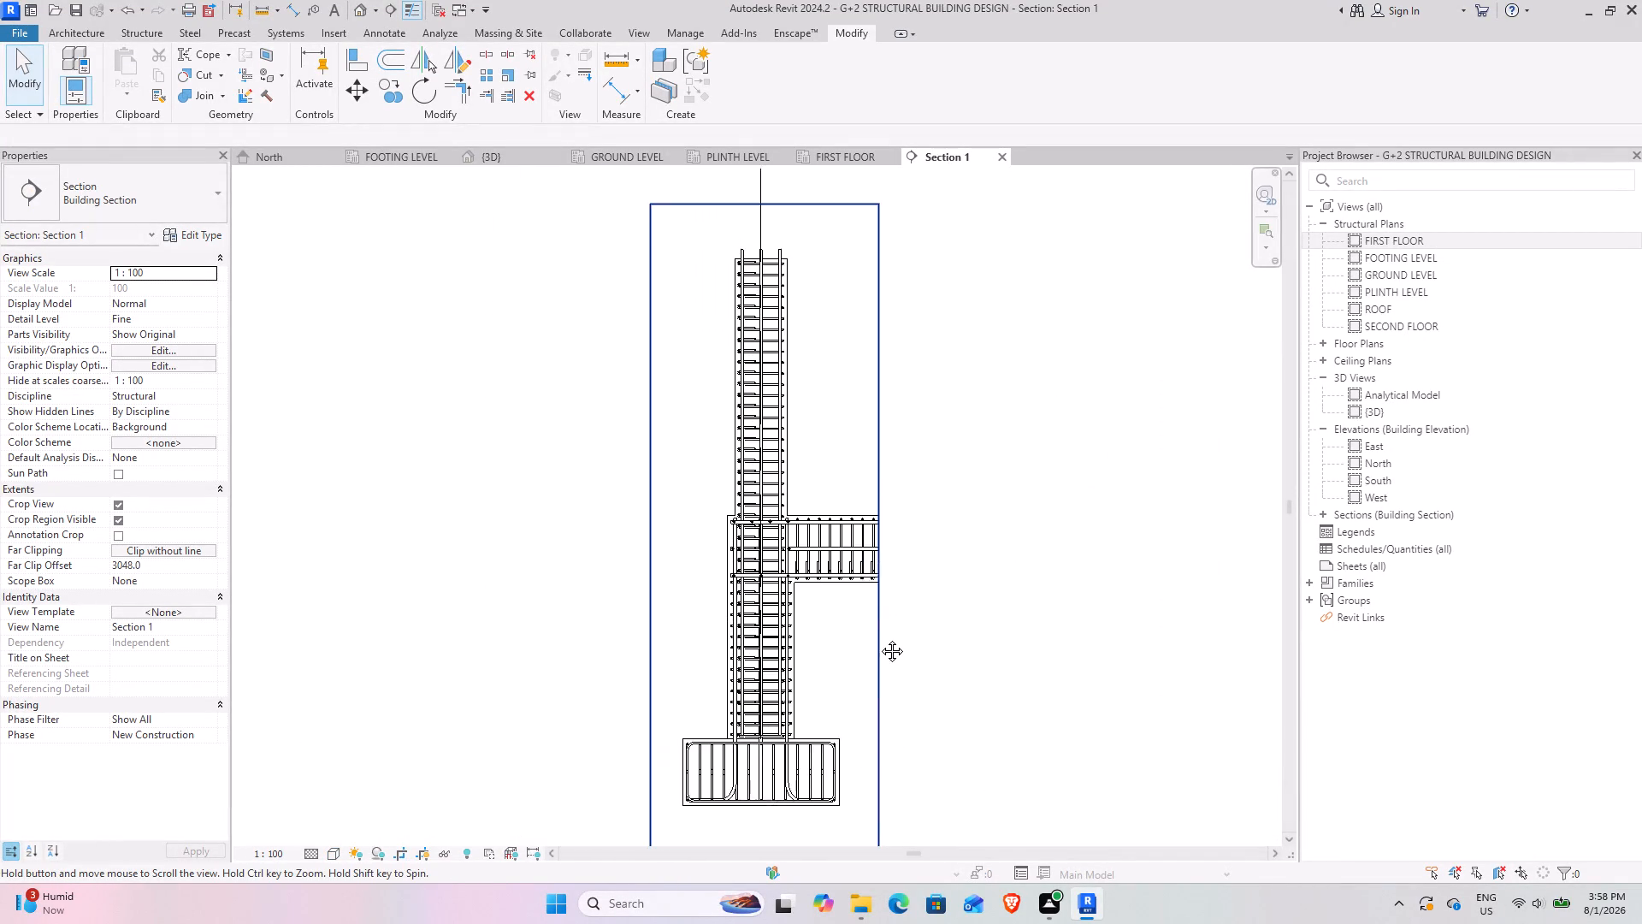
{"action": "middle_click_drag", "start_coordinate": [879, 638], "coordinate": [877, 659]}
{"action": "scroll", "coordinate": [792, 591], "scroll_direction": "up", "scroll_amount": 5}
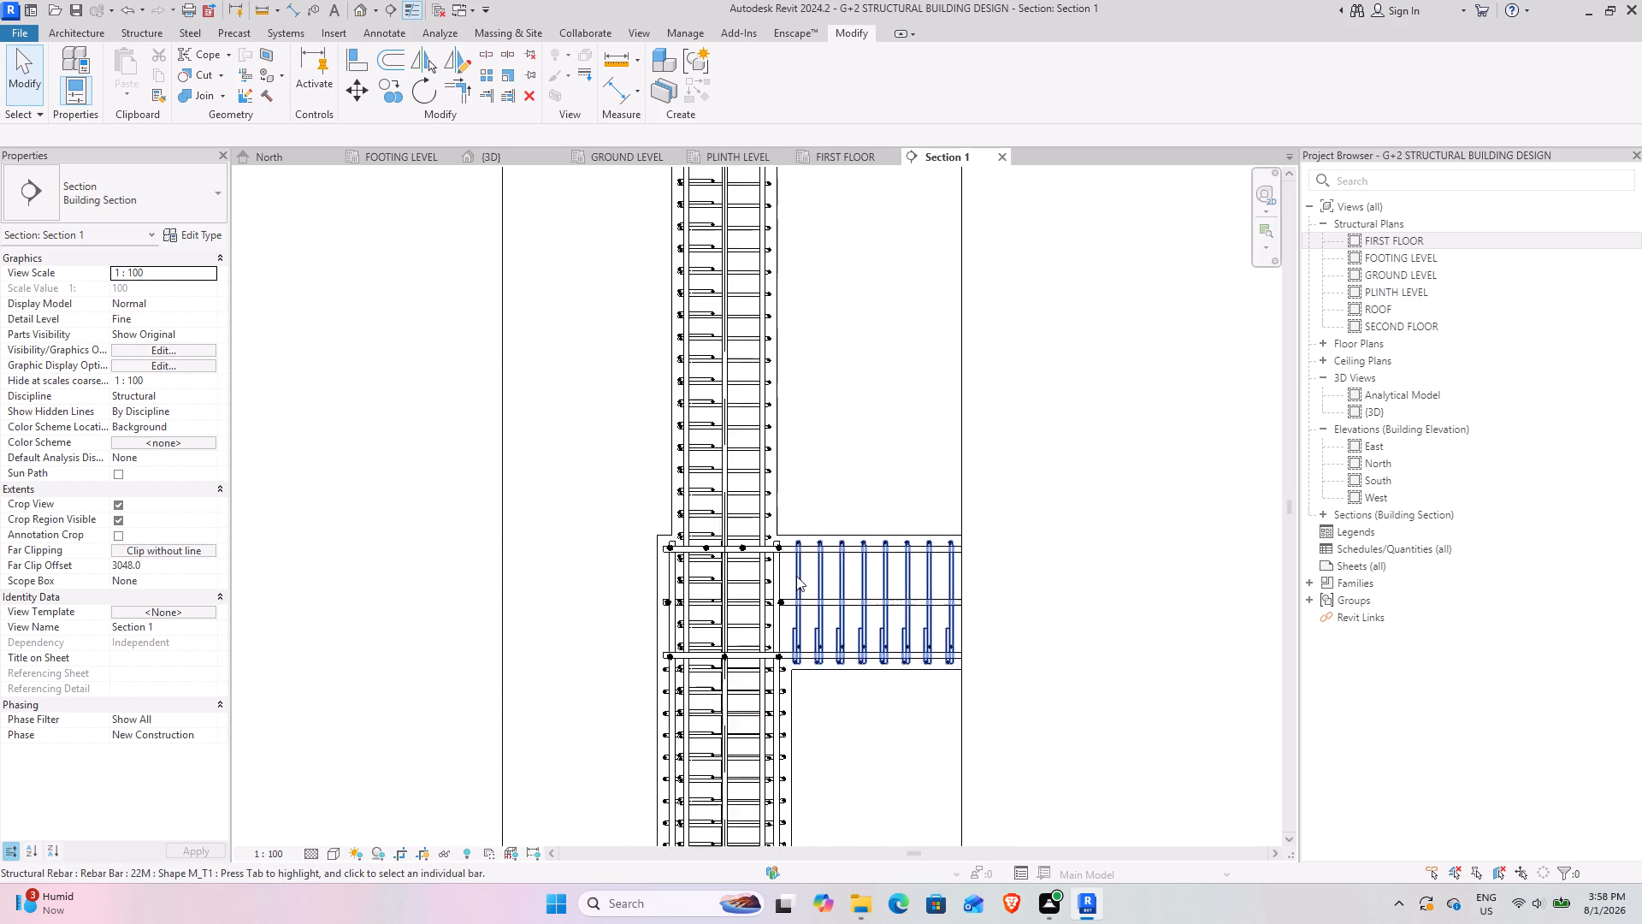
{"action": "scroll", "coordinate": [796, 576], "scroll_direction": "up", "scroll_amount": 1}
{"action": "left_click", "coordinate": [626, 163]}
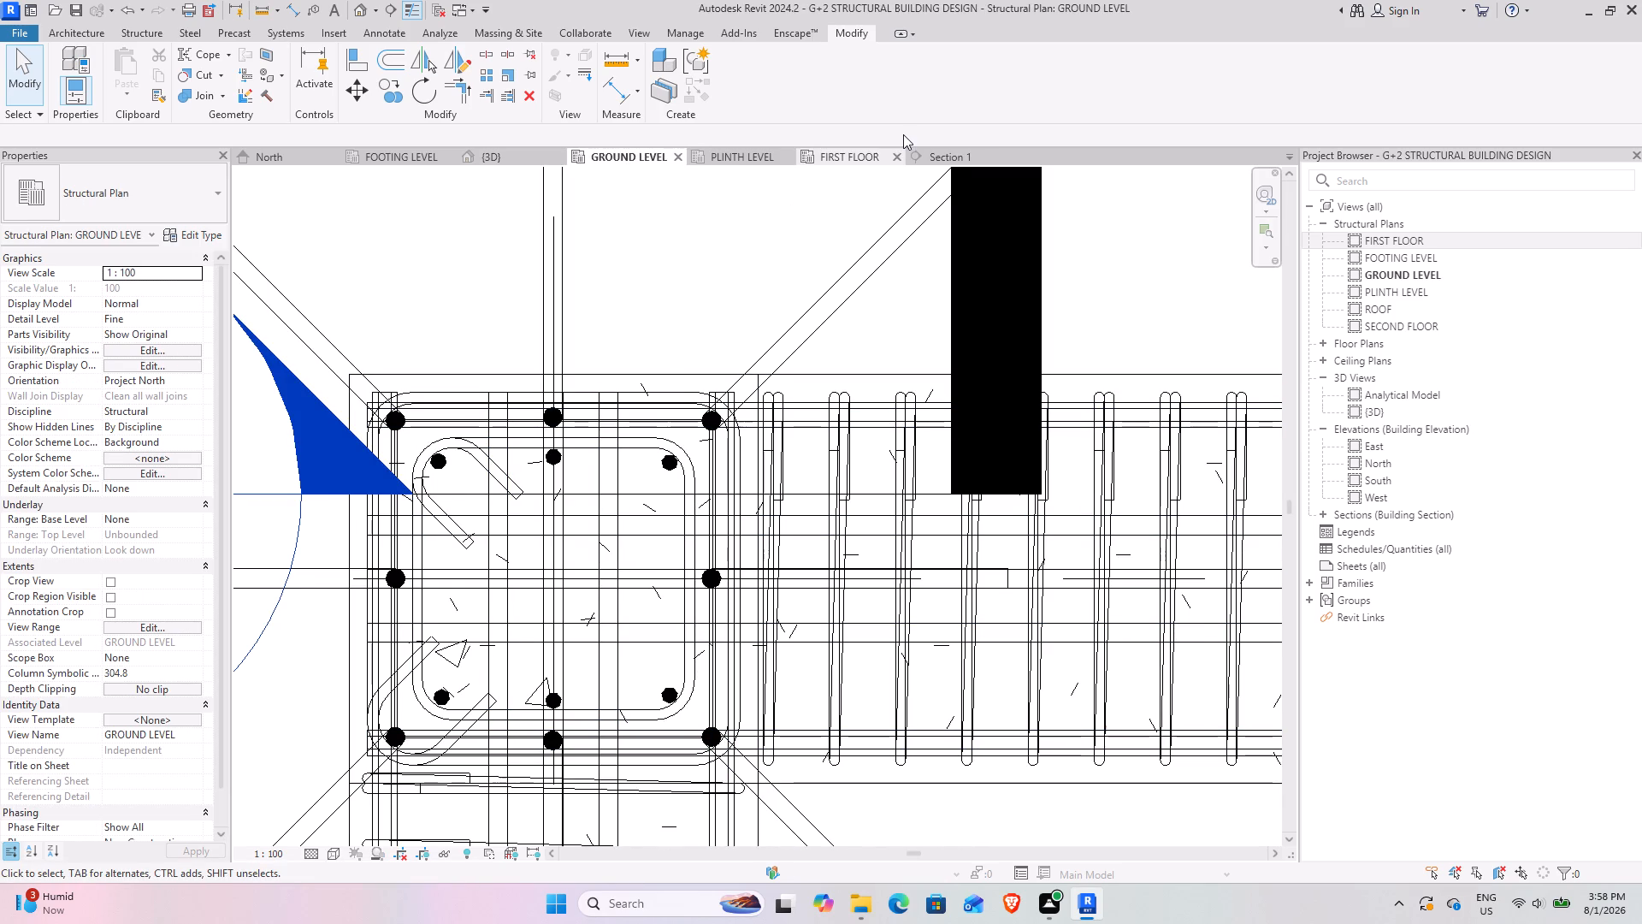
{"action": "left_click", "coordinate": [957, 160]}
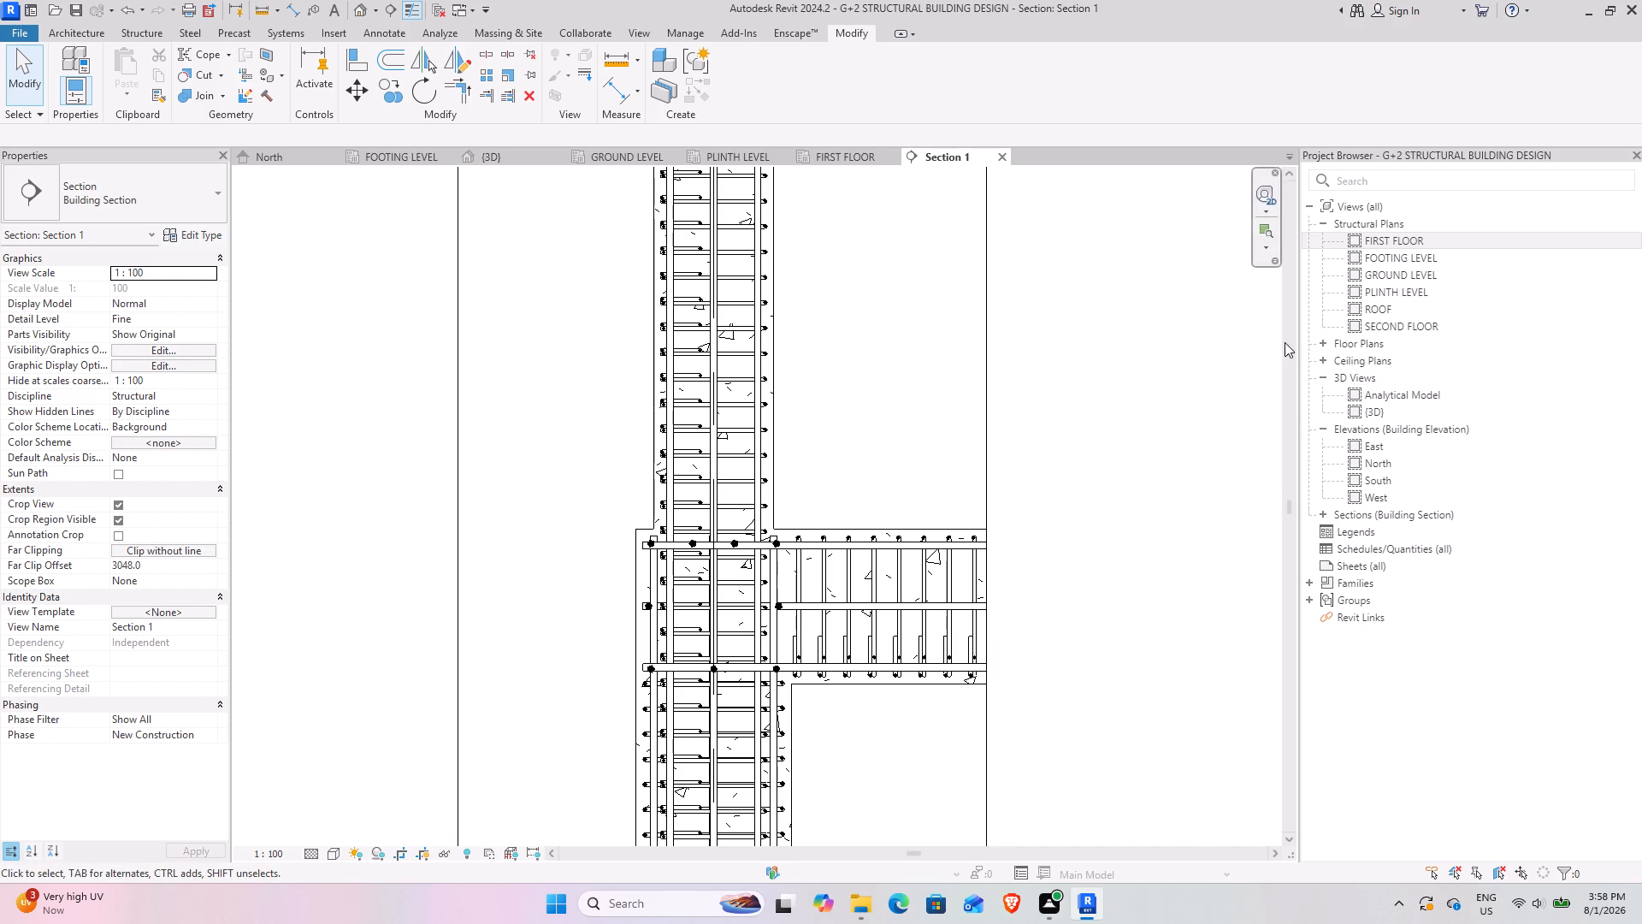
{"action": "scroll", "coordinate": [913, 637], "scroll_direction": "down", "scroll_amount": 3}
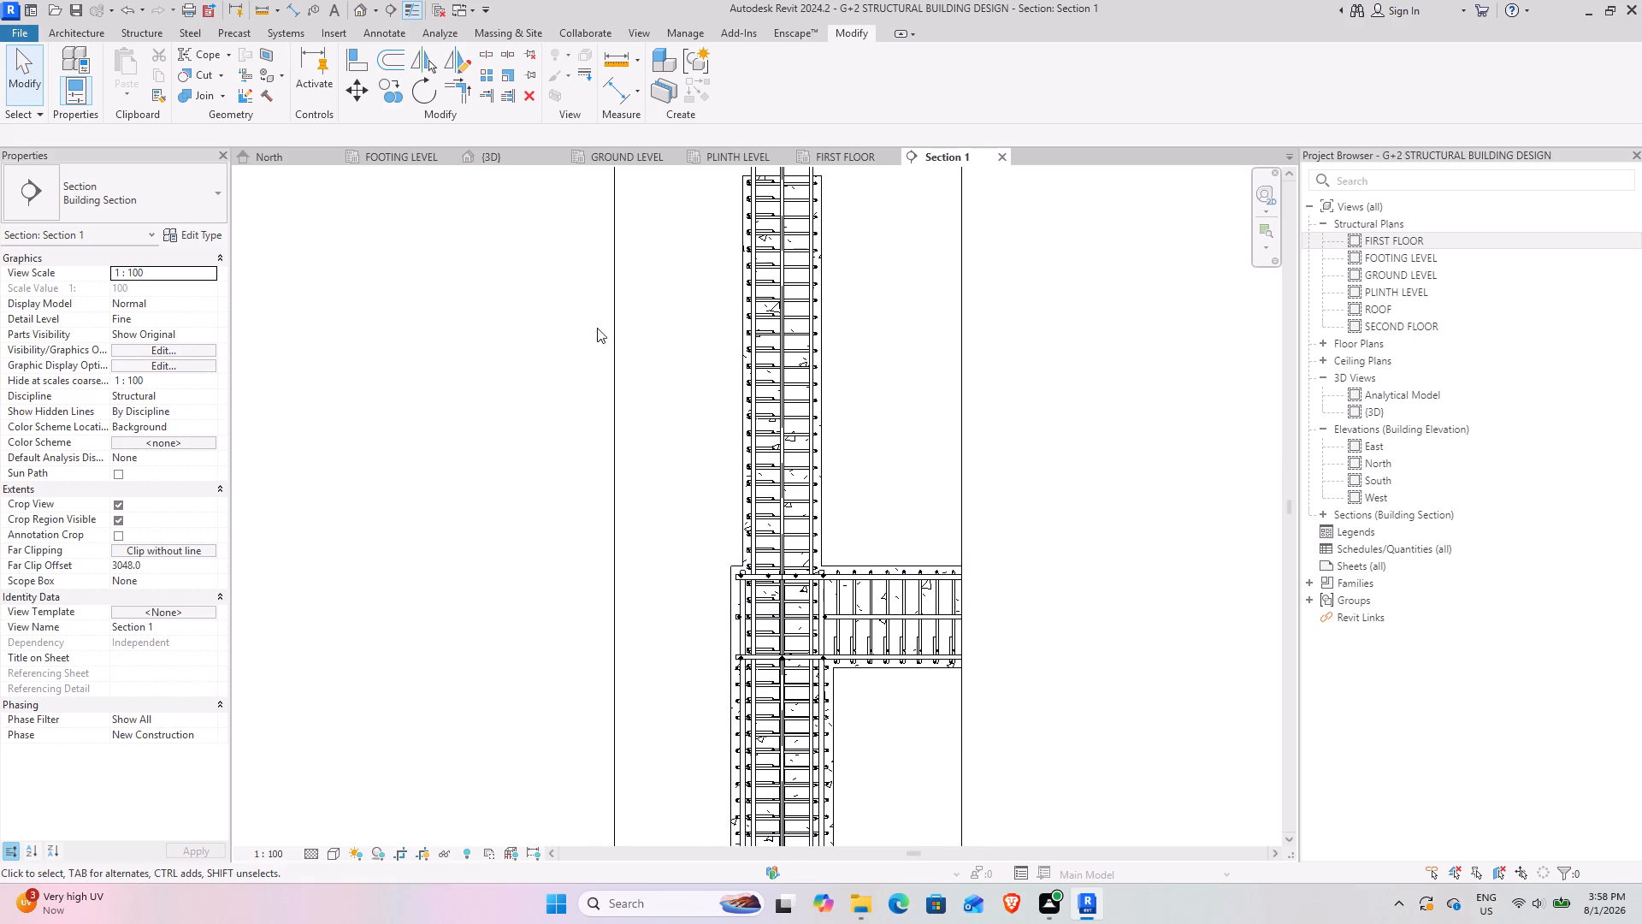
Review the whole reinforced frame in 3D, and check the columns against the floor levels in the North elevation.
{"action": "left_click", "coordinate": [493, 160]}
{"action": "scroll", "coordinate": [588, 452], "scroll_direction": "down", "scroll_amount": 1}
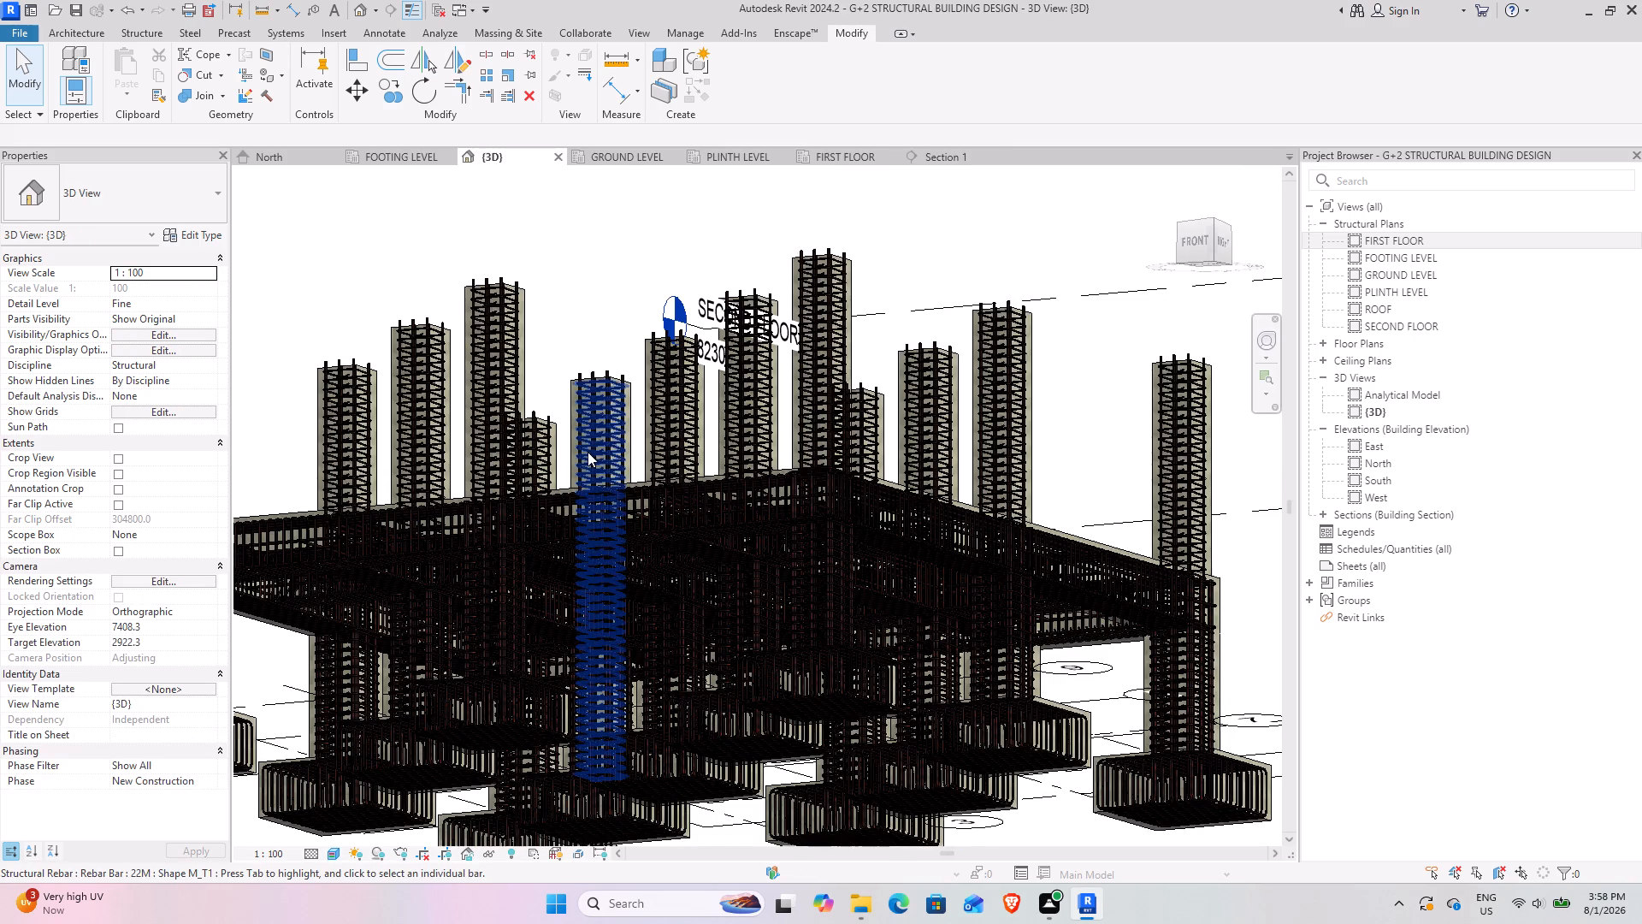
{"action": "scroll", "coordinate": [588, 452], "scroll_direction": "down", "scroll_amount": 1}
{"action": "middle_click_drag", "start_coordinate": [691, 453], "coordinate": [782, 489], "text": "shift"}
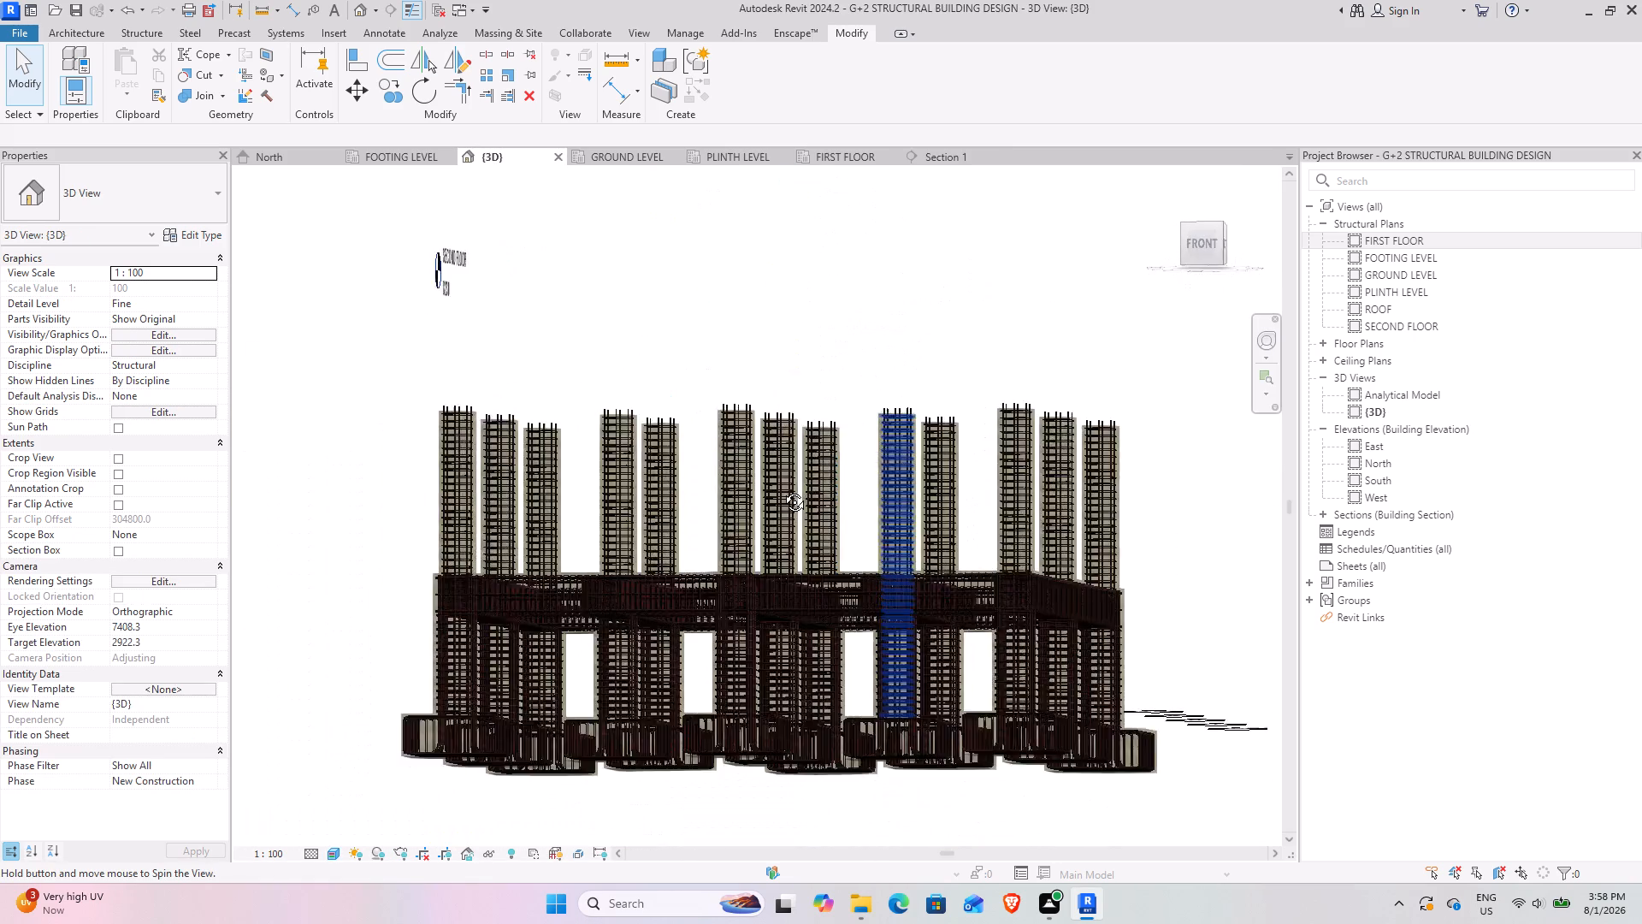
{"action": "middle_click_drag", "start_coordinate": [782, 489], "coordinate": [783, 489], "text": "shift"}
{"action": "middle_click_drag", "start_coordinate": [754, 506], "coordinate": [806, 483]}
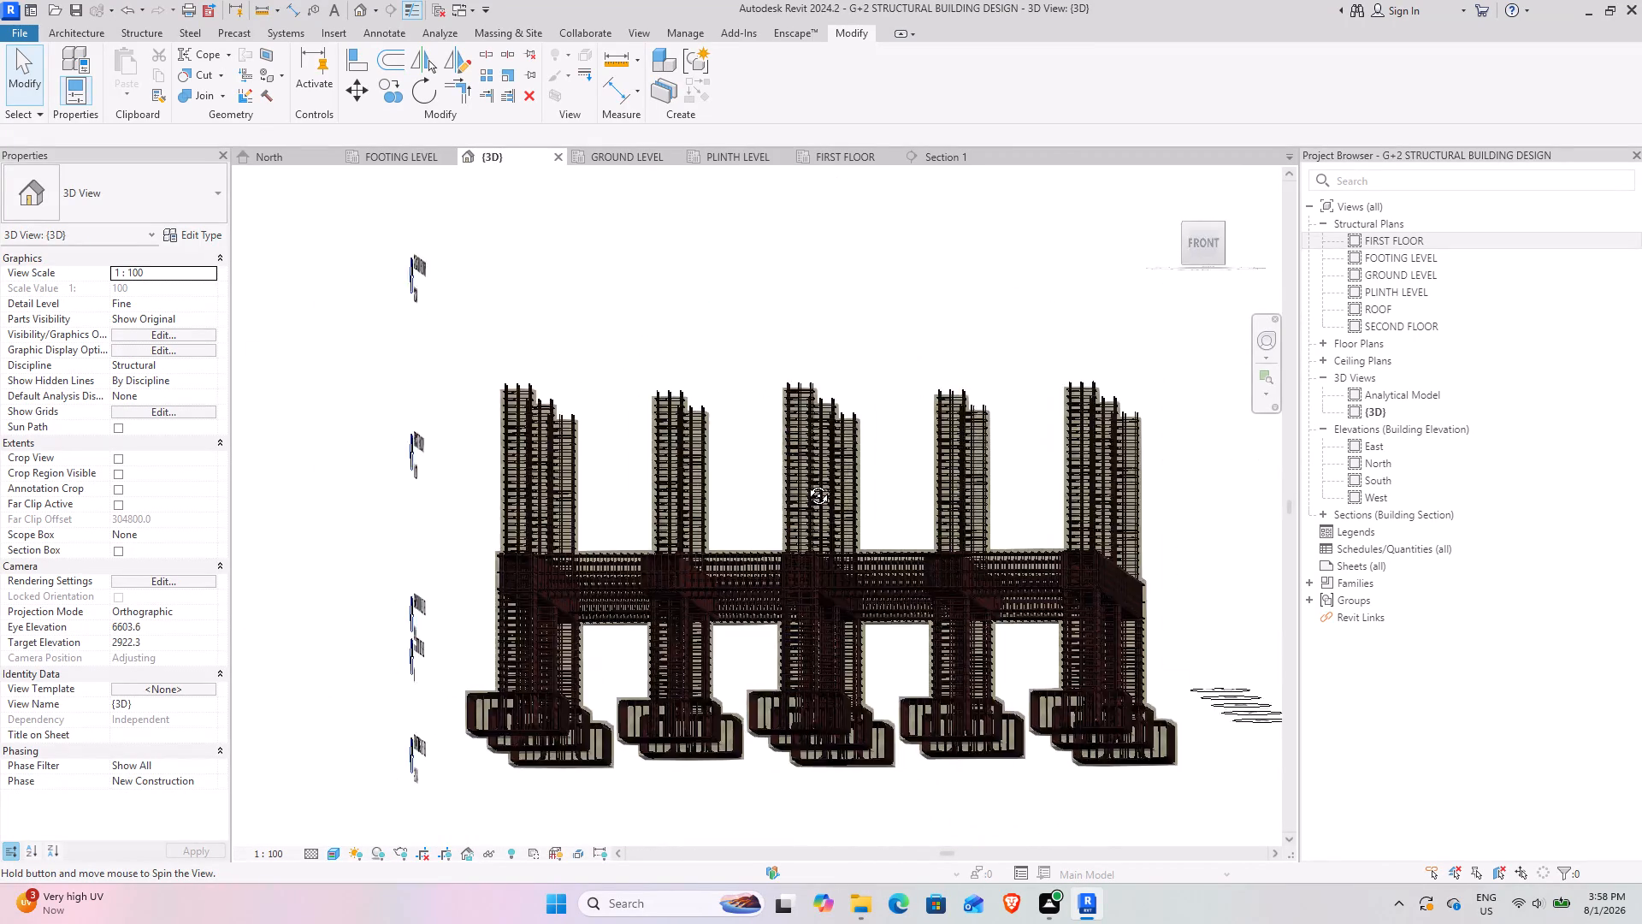
{"action": "middle_click_drag", "start_coordinate": [806, 483], "coordinate": [891, 431]}
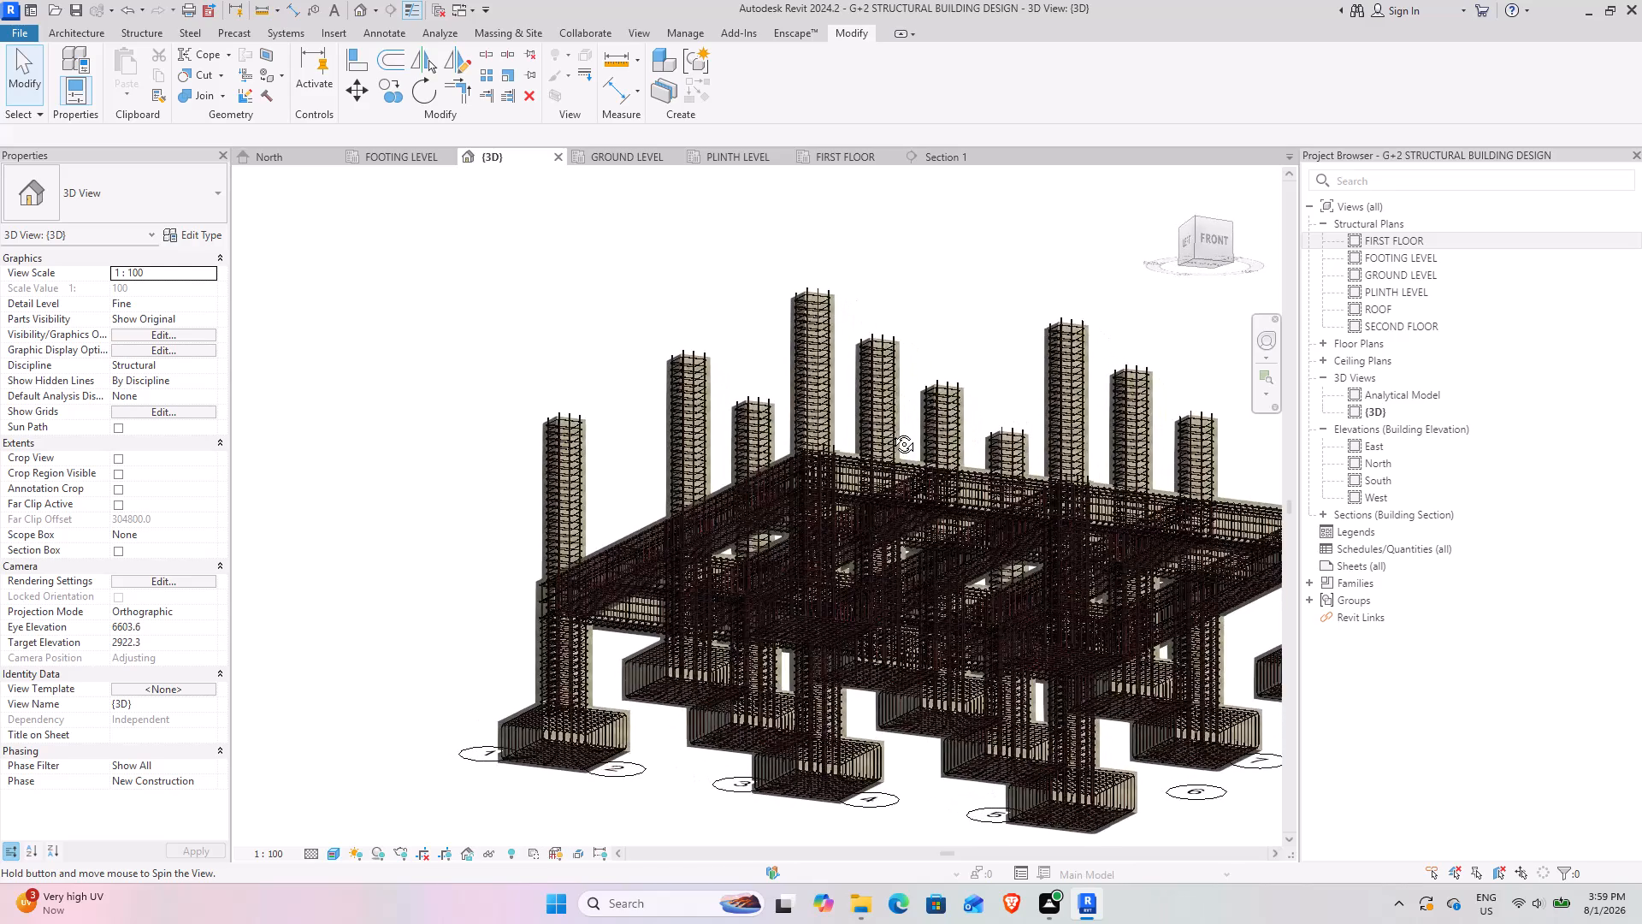
{"action": "middle_click_drag", "start_coordinate": [891, 431], "coordinate": [788, 471]}
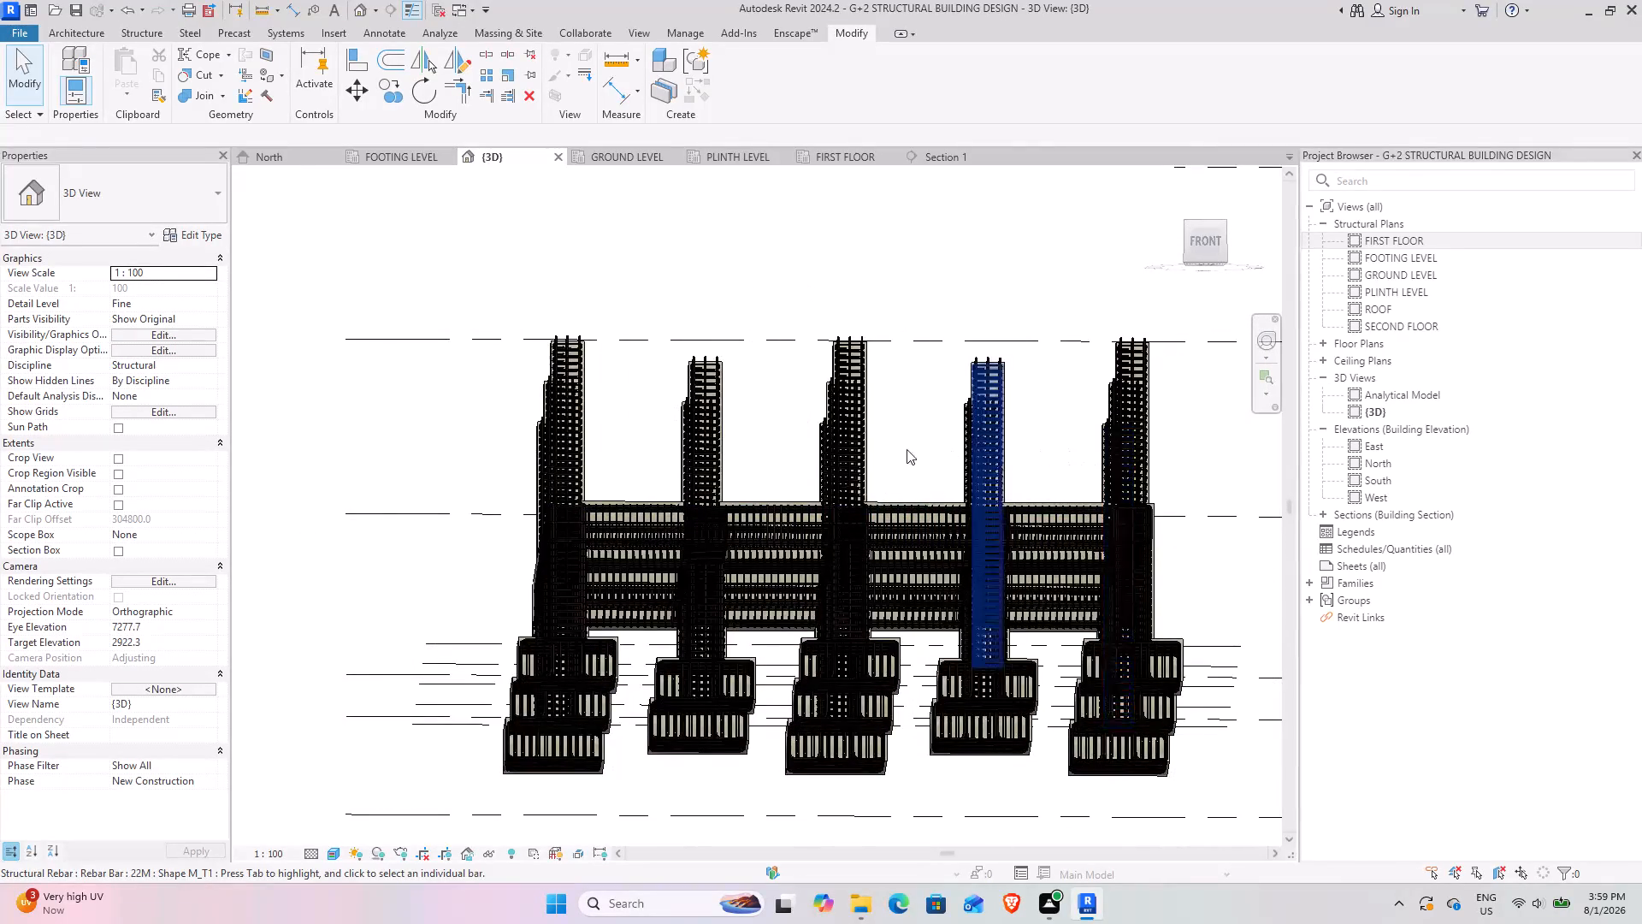
{"action": "scroll", "coordinate": [905, 449], "scroll_direction": "down", "scroll_amount": 3}
{"action": "middle_click_drag", "start_coordinate": [962, 532], "coordinate": [823, 622], "text": "shift"}
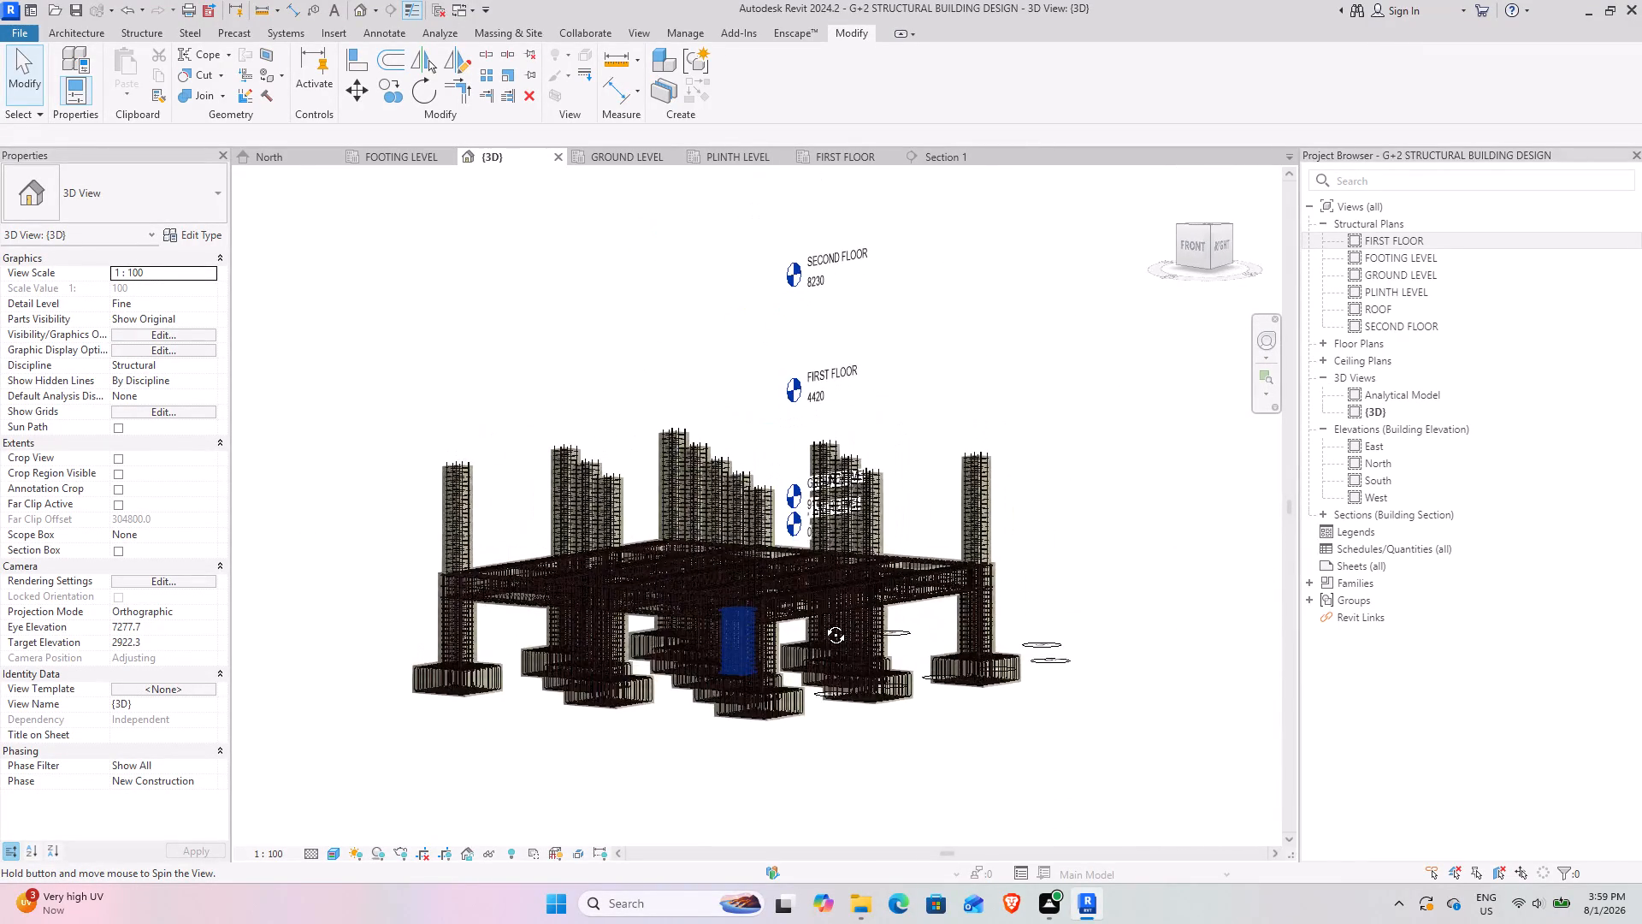
{"action": "middle_click_drag", "start_coordinate": [823, 622], "coordinate": [824, 700], "text": "shift"}
{"action": "middle_click_drag", "start_coordinate": [809, 673], "coordinate": [948, 488]}
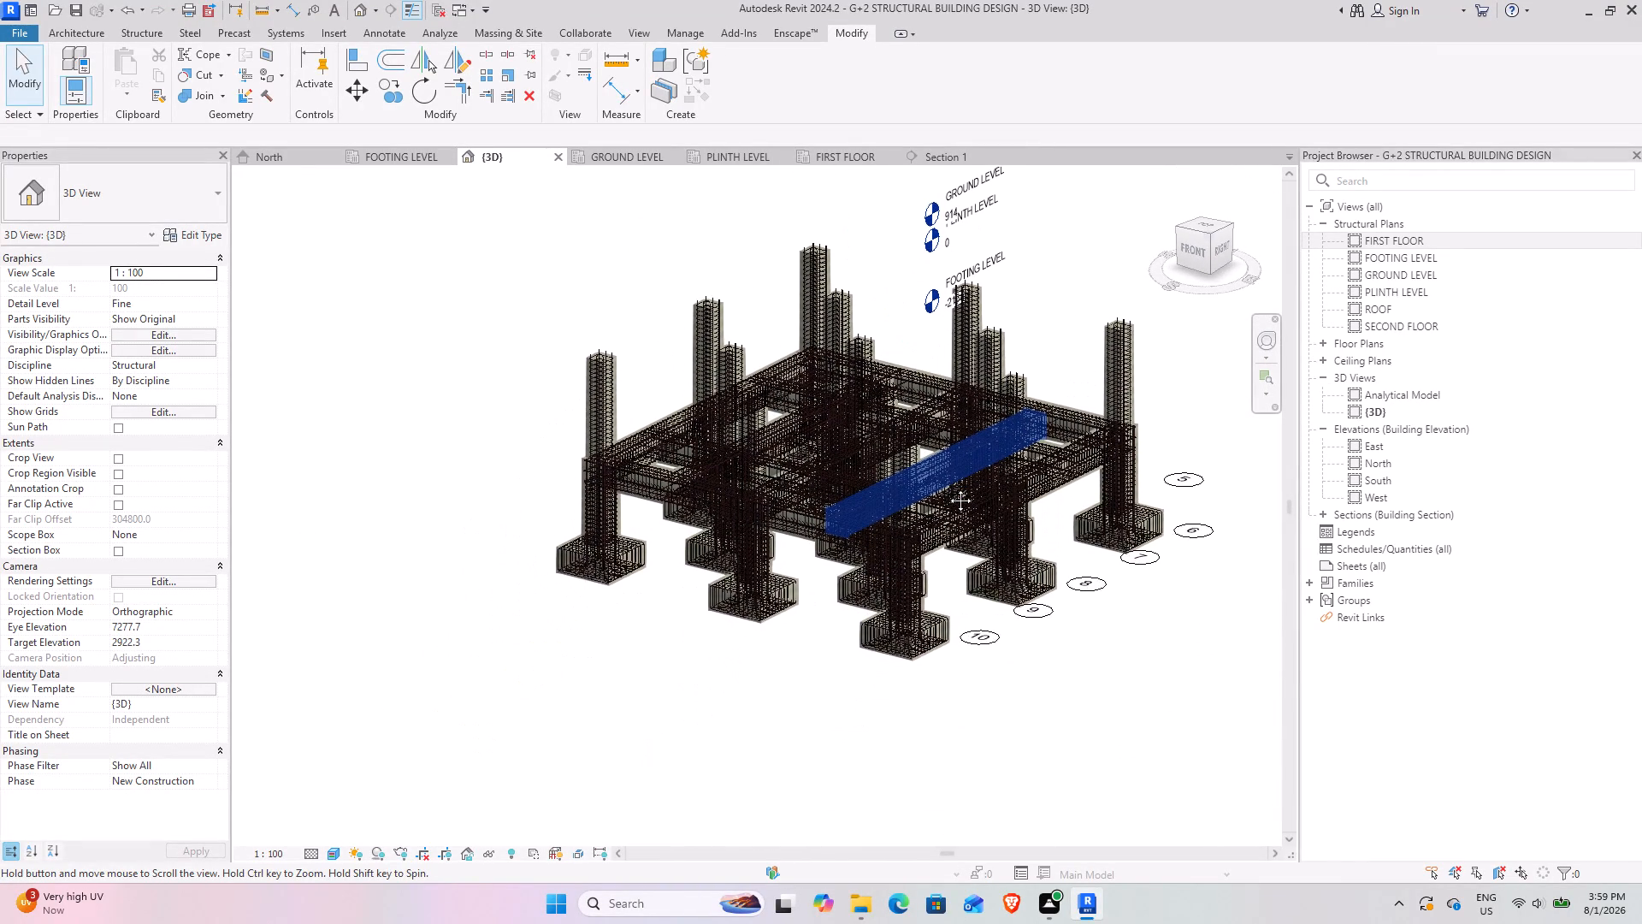
{"action": "middle_click_drag", "start_coordinate": [948, 488], "coordinate": [916, 505]}
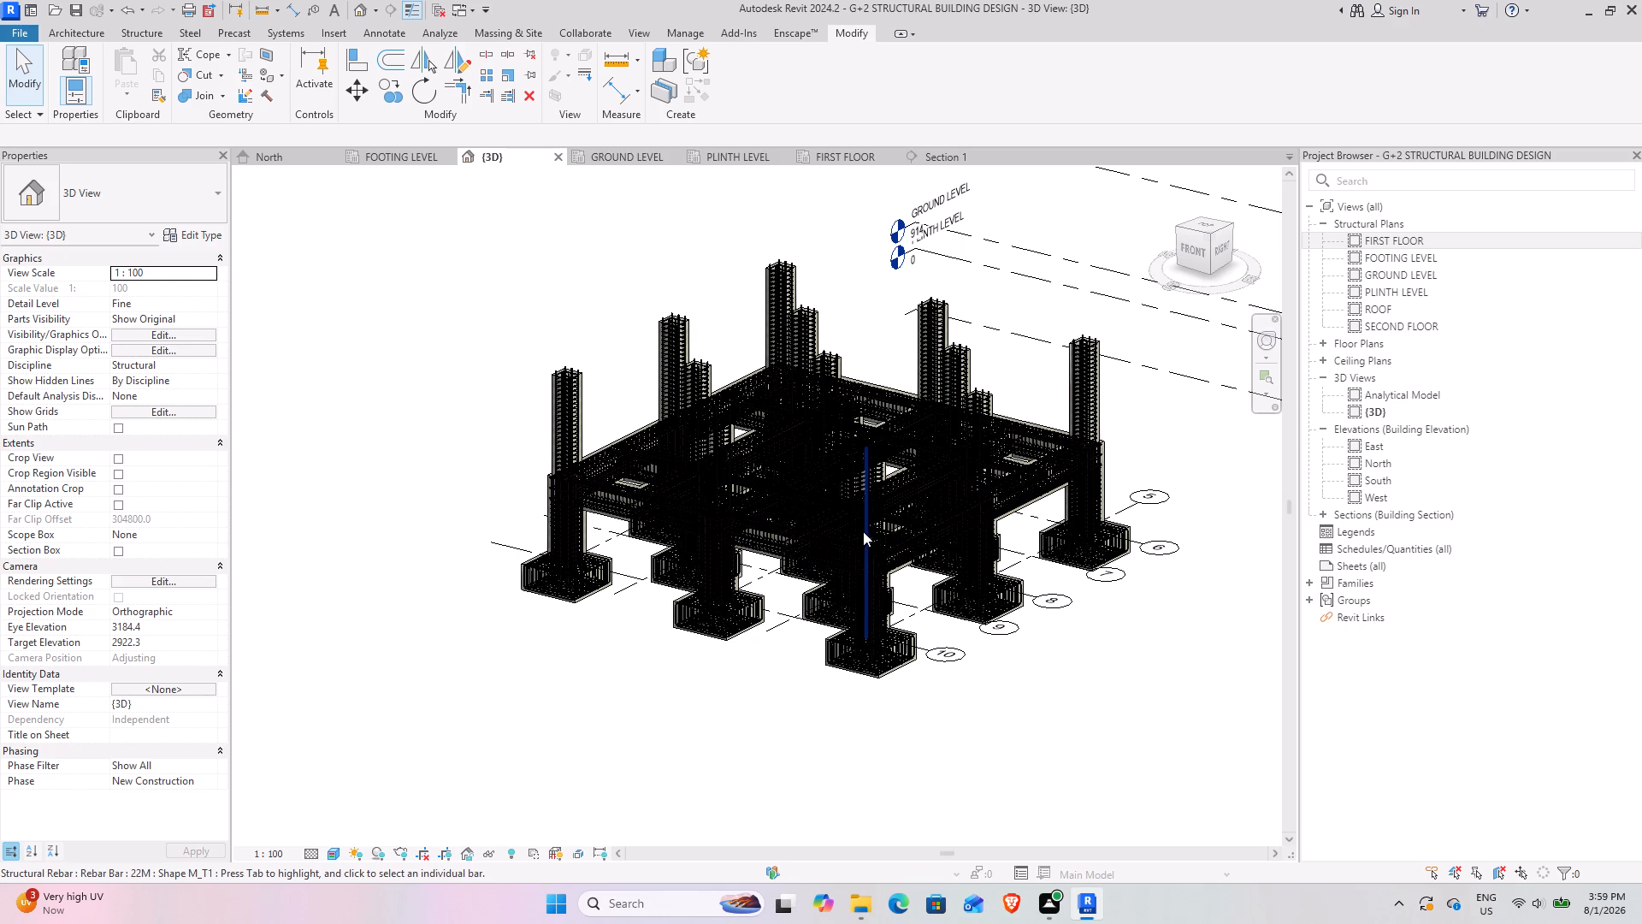
{"action": "scroll", "coordinate": [949, 441], "scroll_direction": "up", "scroll_amount": 4}
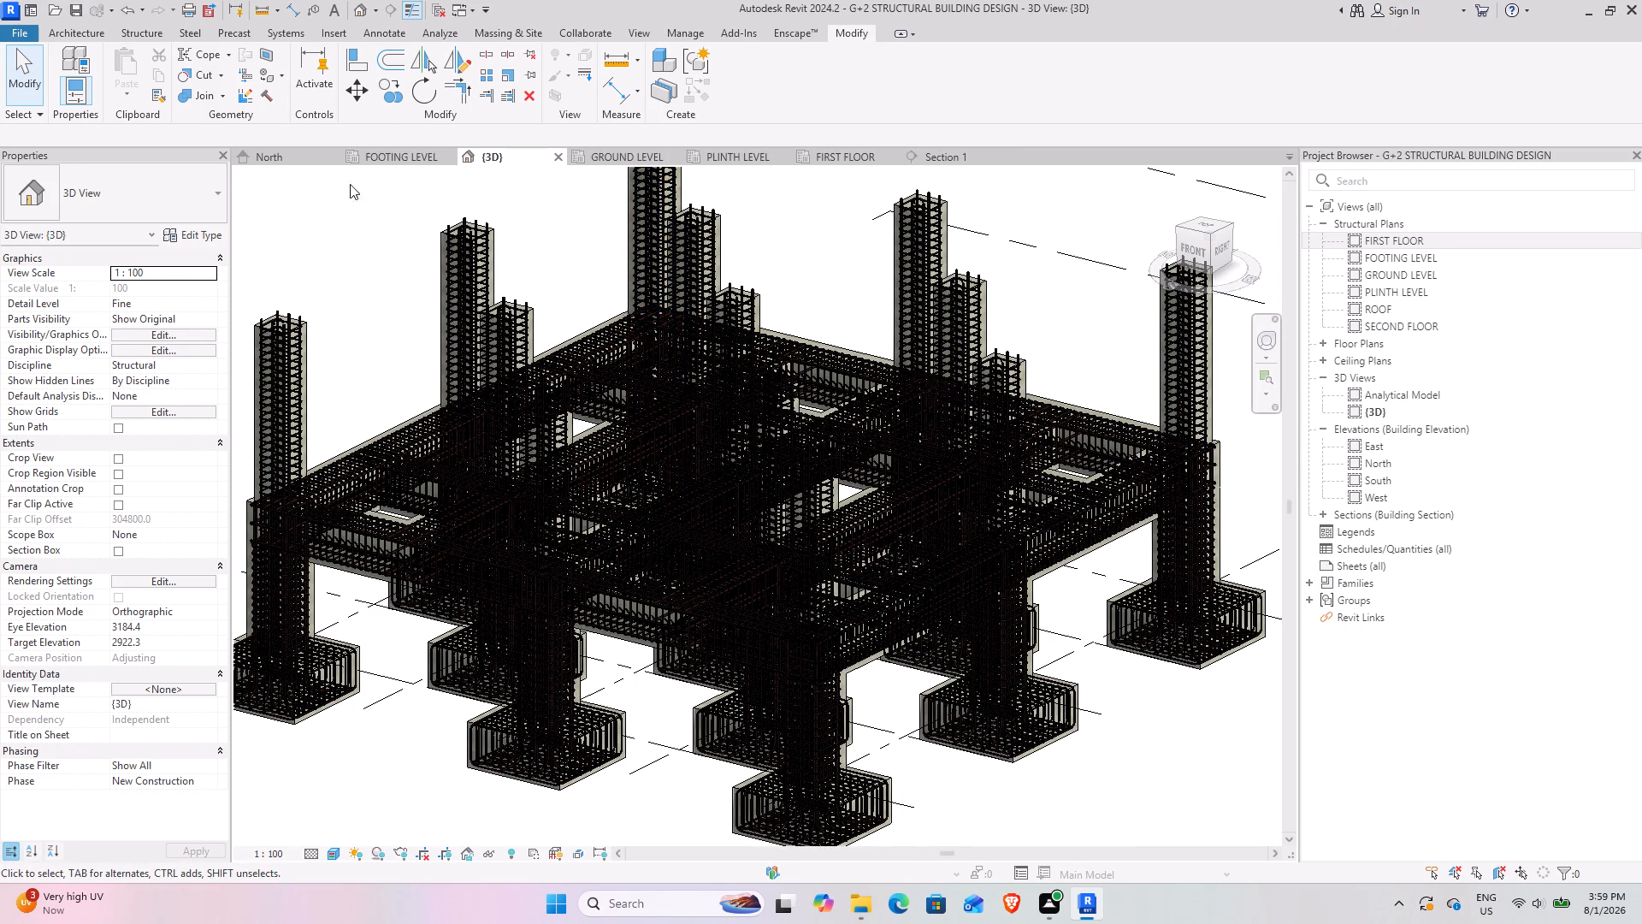
{"action": "left_click", "coordinate": [278, 151]}
{"action": "scroll", "coordinate": [426, 560], "scroll_direction": "down", "scroll_amount": 4}
{"action": "middle_click_drag", "start_coordinate": [421, 542], "coordinate": [1025, 596]}
{"action": "scroll", "coordinate": [953, 549], "scroll_direction": "down", "scroll_amount": 1}
{"action": "middle_click_drag", "start_coordinate": [765, 489], "coordinate": [854, 599]}
{"action": "scroll", "coordinate": [922, 511], "scroll_direction": "up", "scroll_amount": 4}
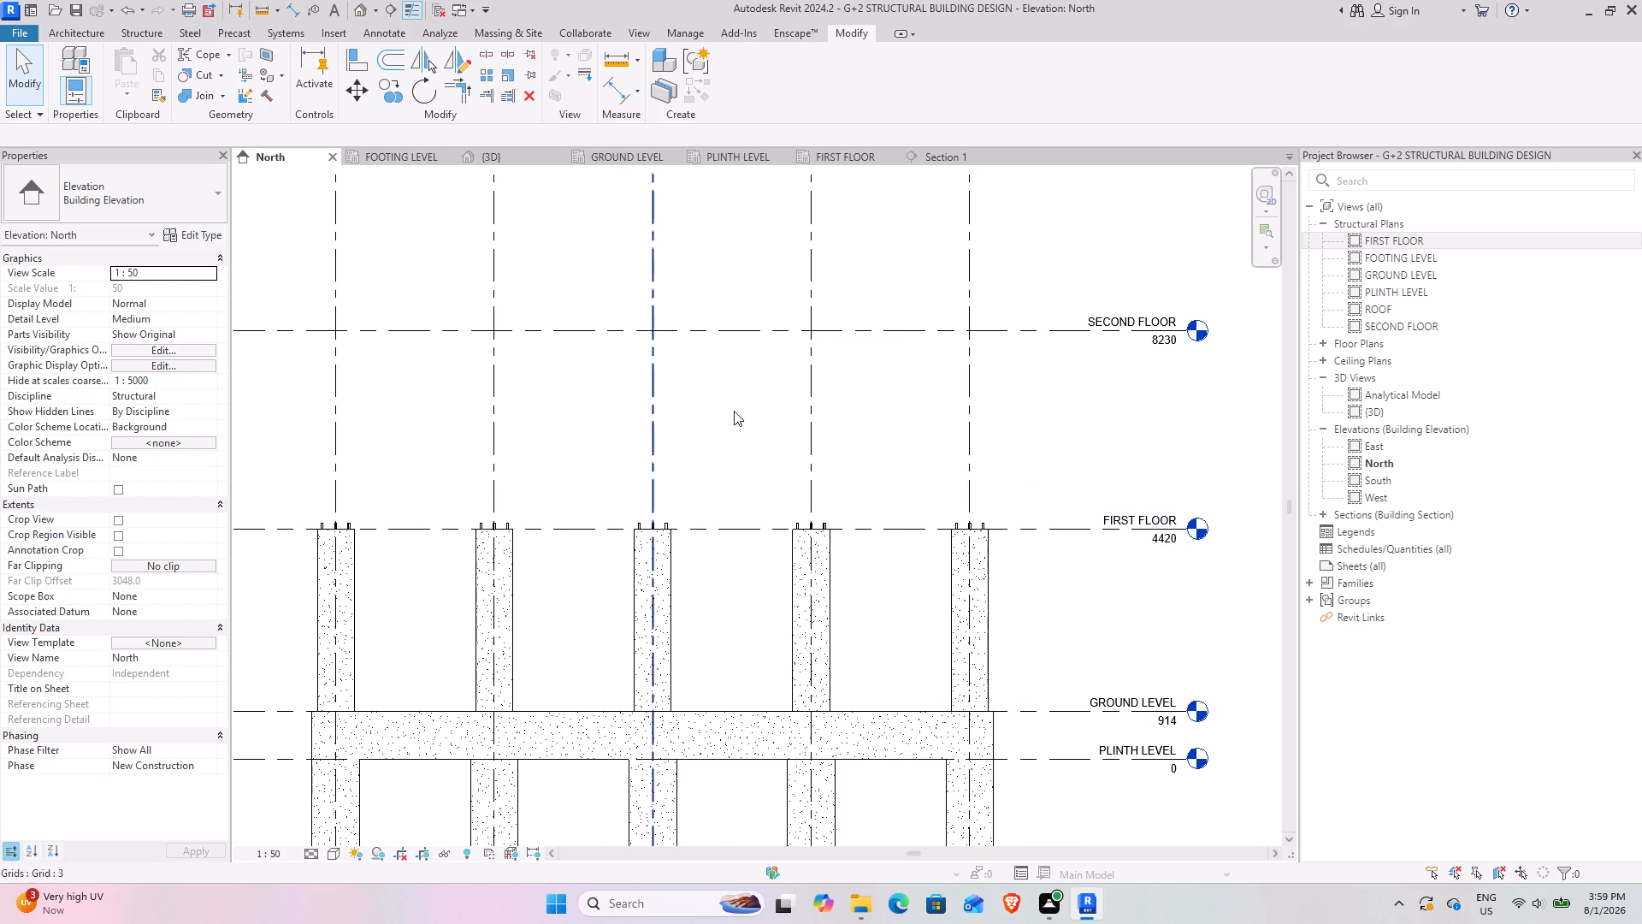
Create a Generic 300mm structural floor on GROUND LEVEL with a rectangular boundary between the outer beam corners at grids 1/6 and 5/10.
{"action": "left_click", "coordinate": [604, 157]}
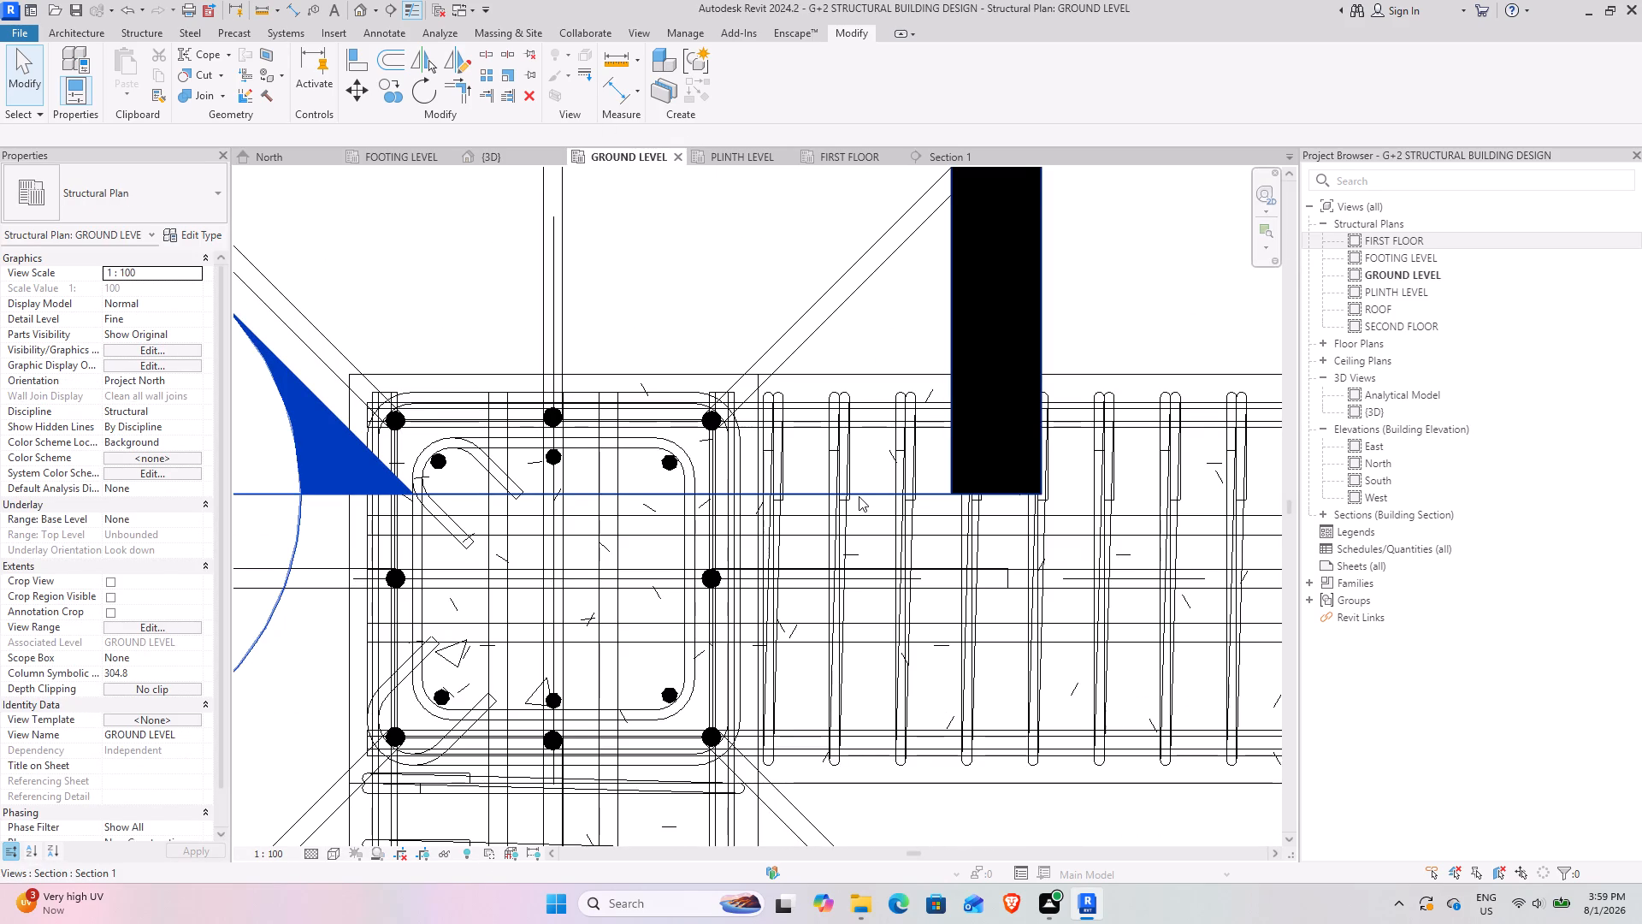
{"action": "scroll", "coordinate": [859, 496], "scroll_direction": "down", "scroll_amount": 11}
{"action": "middle_click_drag", "start_coordinate": [1043, 656], "coordinate": [736, 507]}
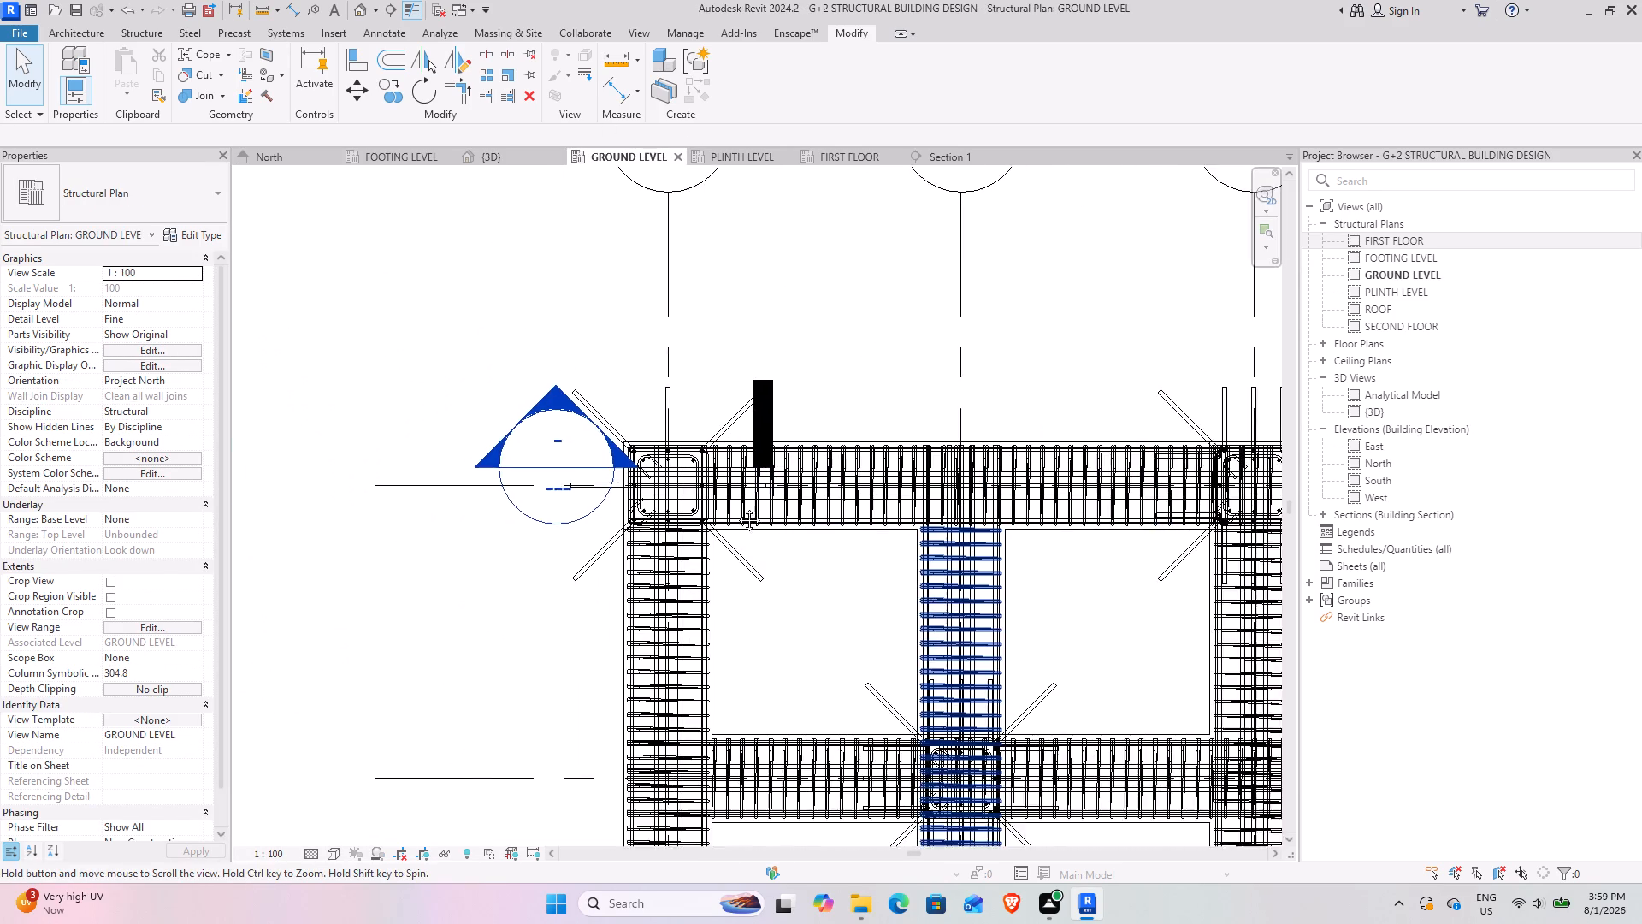
{"action": "middle_click_drag", "start_coordinate": [736, 507], "coordinate": [490, 405]}
{"action": "left_click", "coordinate": [142, 27]}
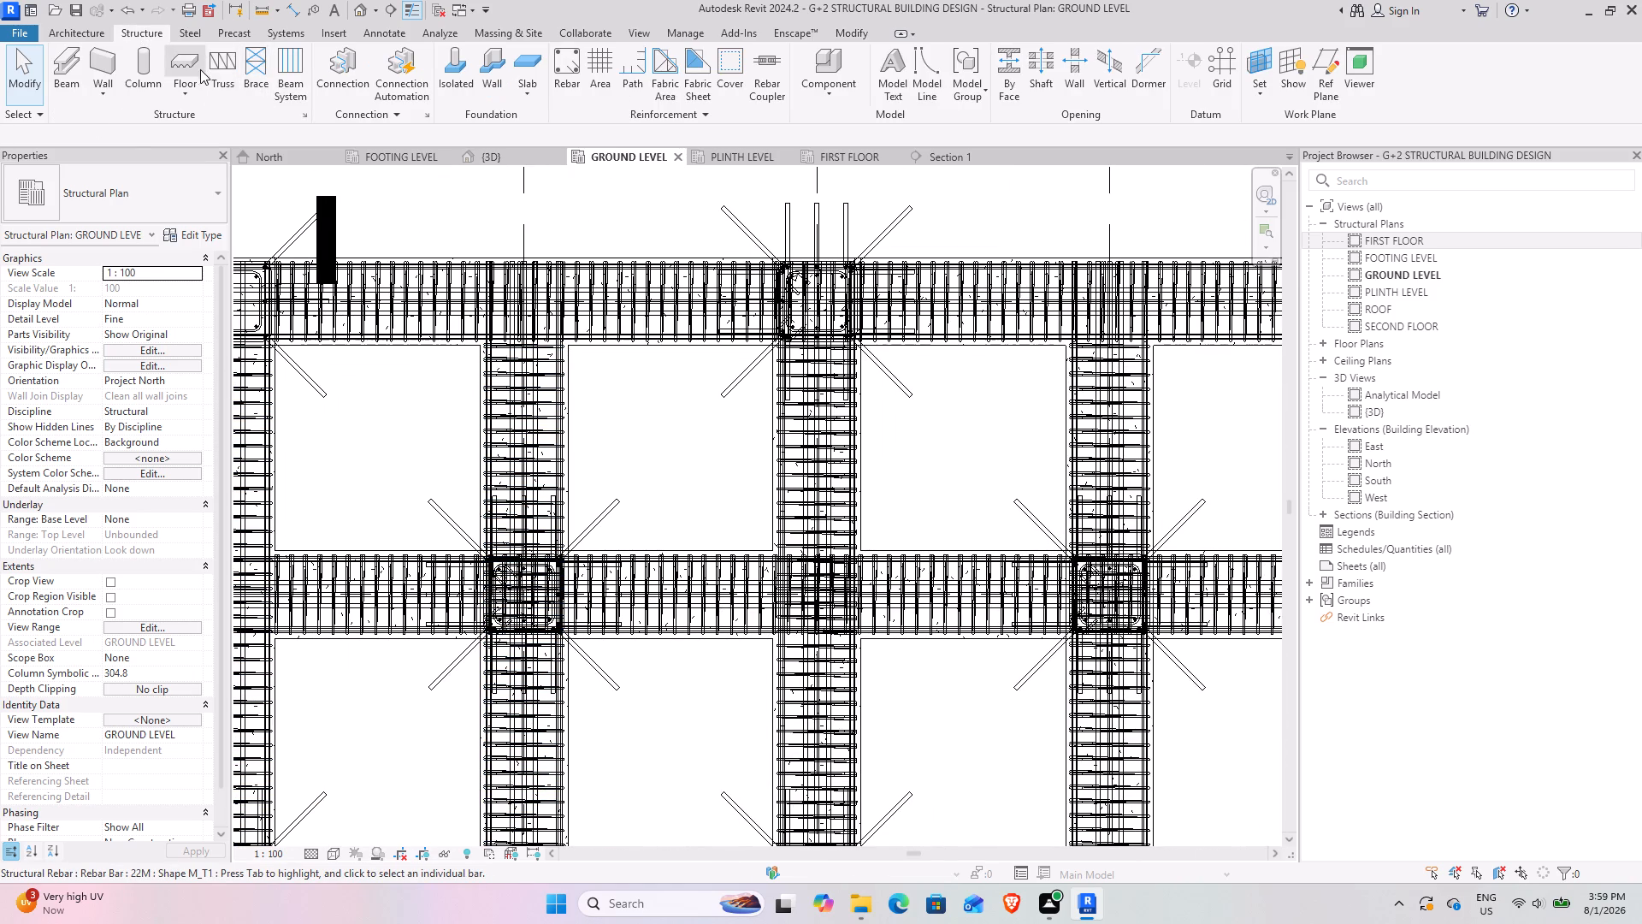
{"action": "left_click", "coordinate": [197, 66]}
{"action": "scroll", "coordinate": [634, 477], "scroll_direction": "down", "scroll_amount": 4}
{"action": "middle_click_drag", "start_coordinate": [652, 502], "coordinate": [601, 286]}
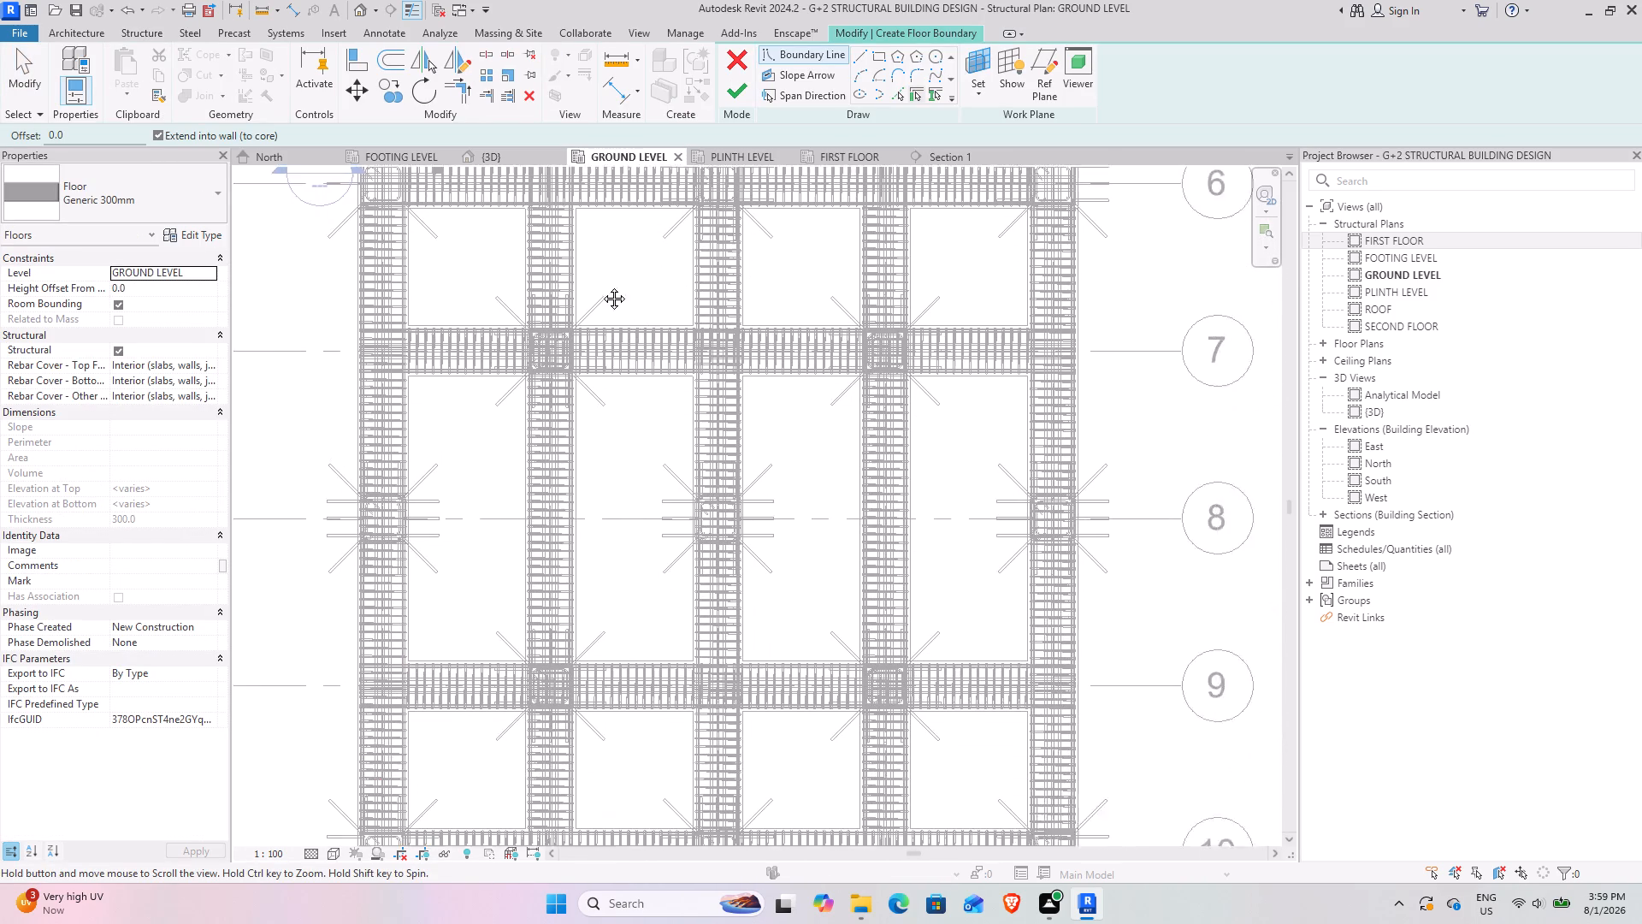
{"action": "middle_click_drag", "start_coordinate": [601, 286], "coordinate": [659, 487]}
{"action": "middle_click", "coordinate": [659, 489]}
{"action": "scroll", "coordinate": [432, 350], "scroll_direction": "up", "scroll_amount": 4}
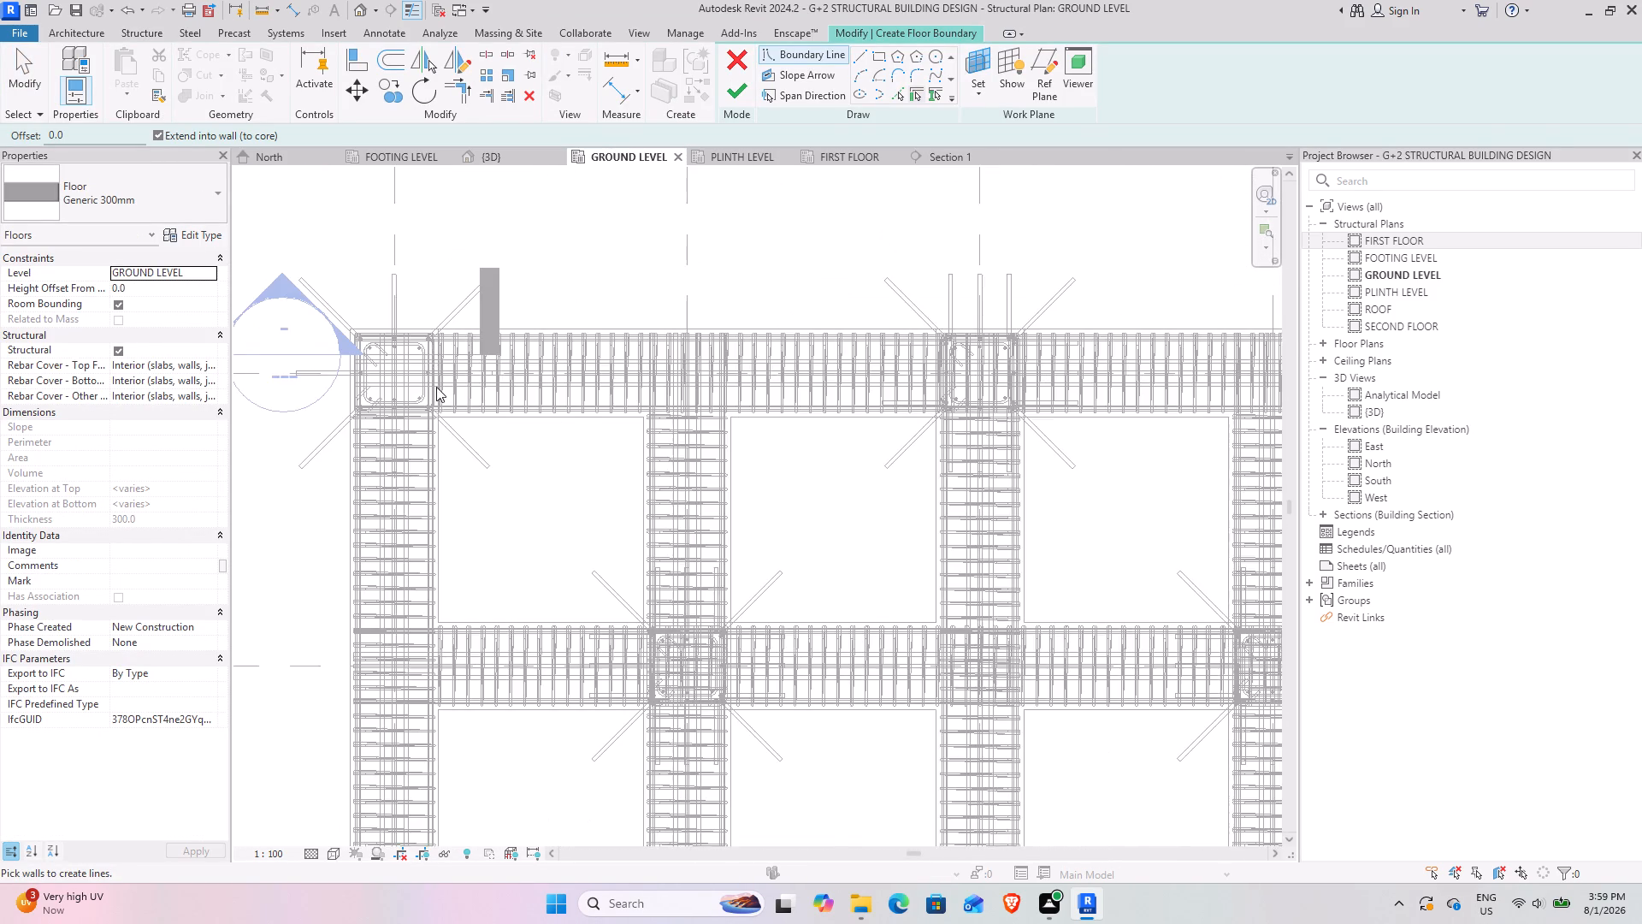
{"action": "scroll", "coordinate": [436, 387], "scroll_direction": "up", "scroll_amount": 3}
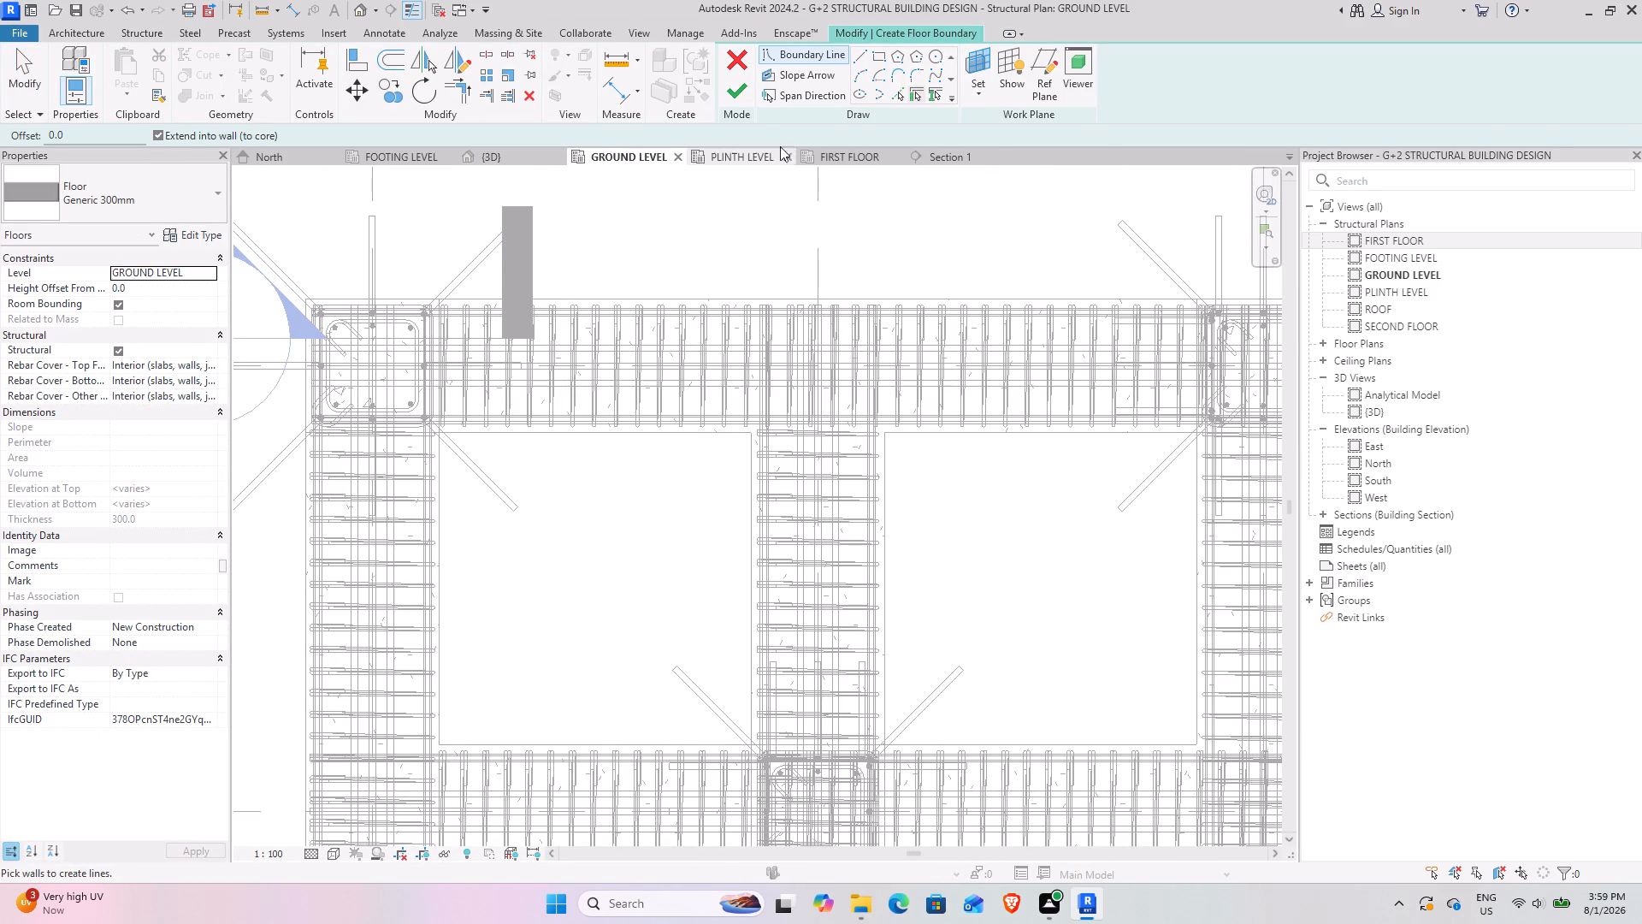
{"action": "left_click", "coordinate": [877, 54]}
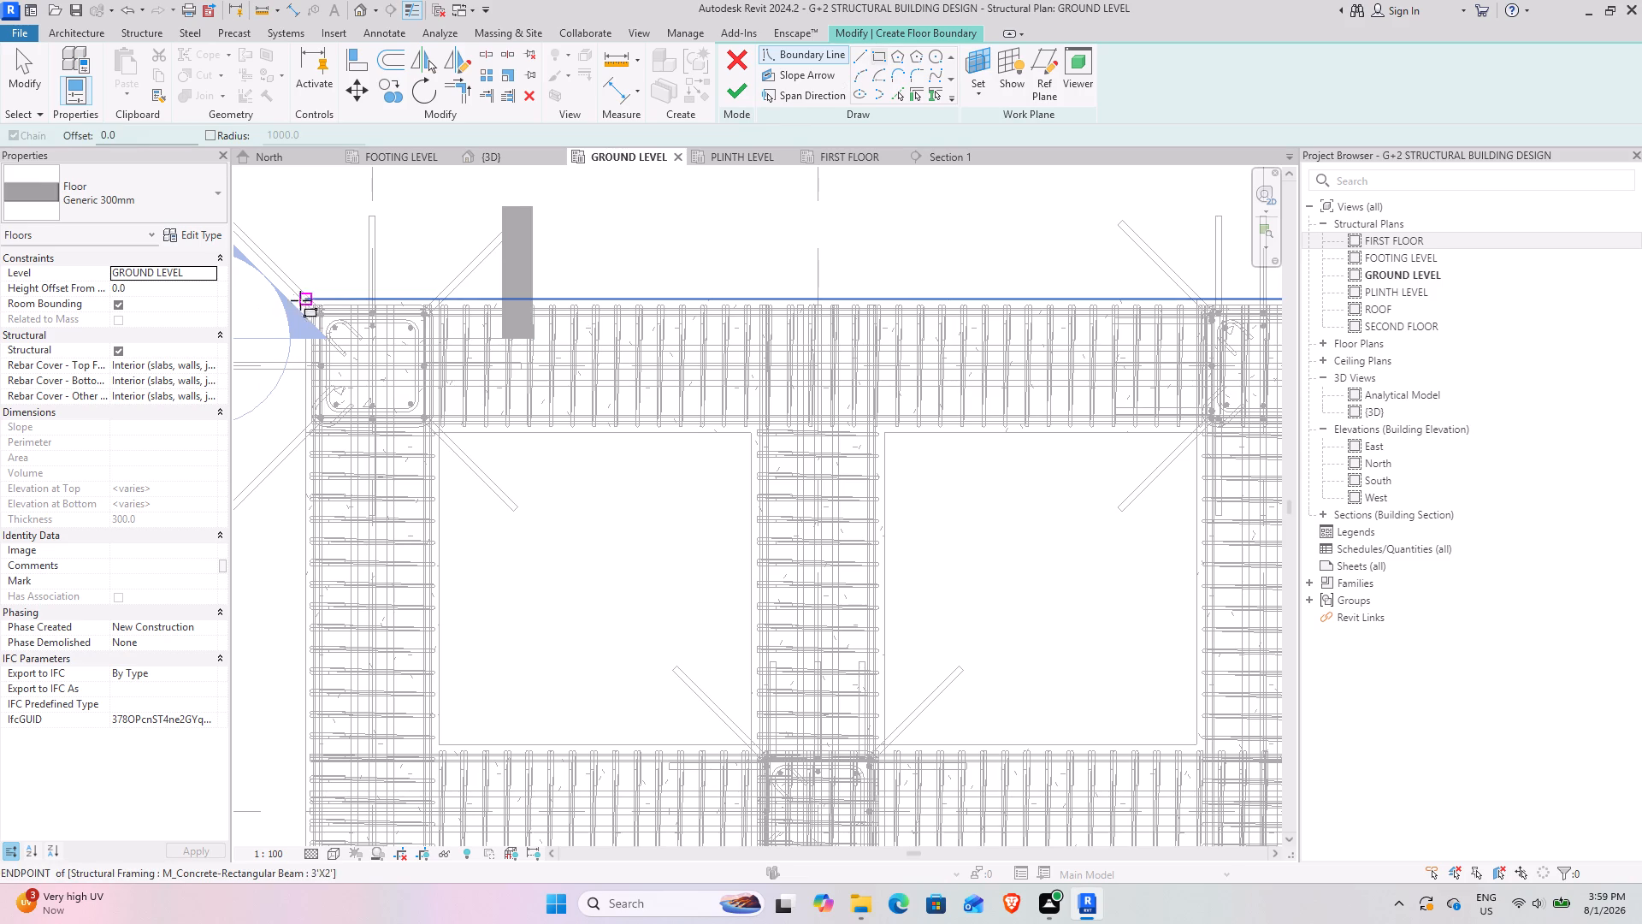
{"action": "scroll", "coordinate": [308, 290], "scroll_direction": "up", "scroll_amount": 3}
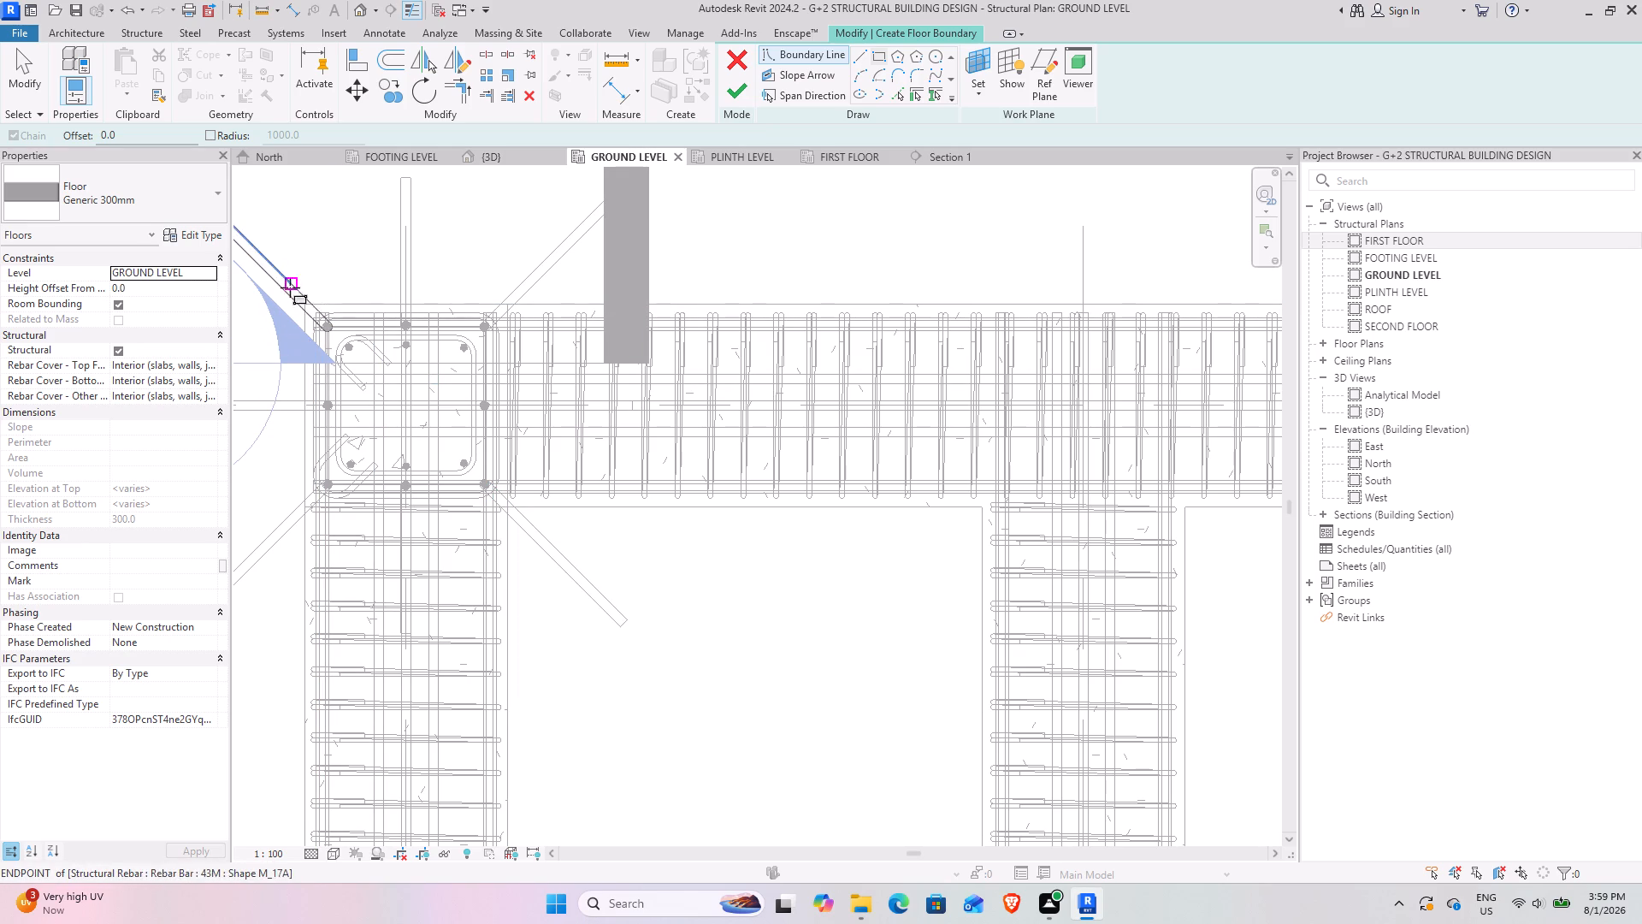
{"action": "left_click", "coordinate": [304, 311]}
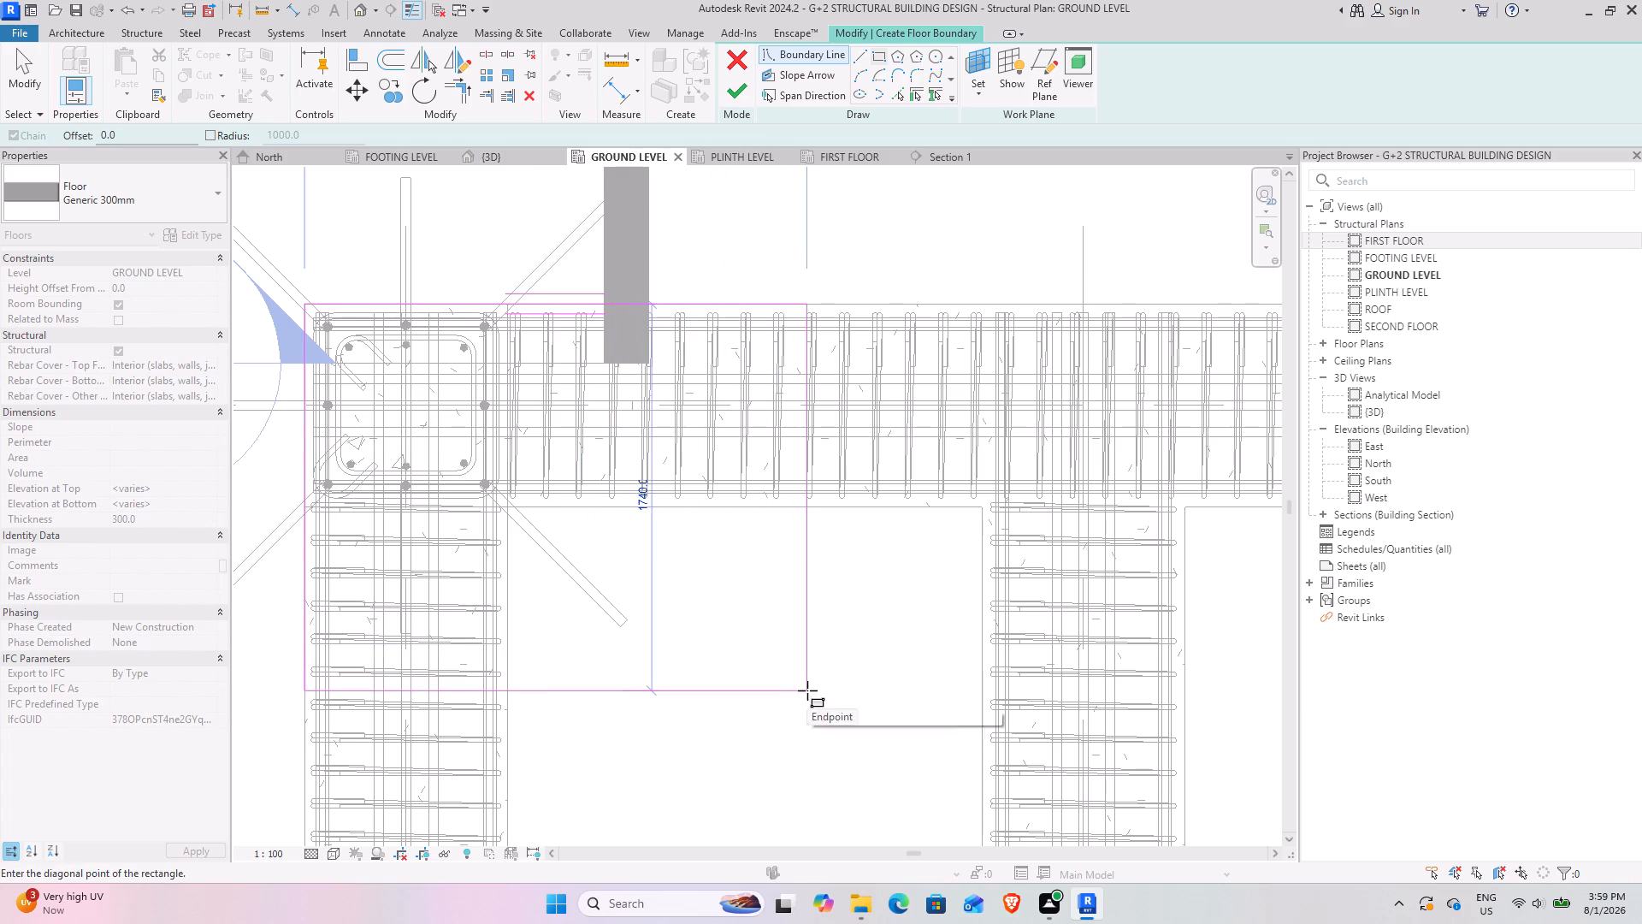
{"action": "scroll", "coordinate": [811, 692], "scroll_direction": "down", "scroll_amount": 1}
{"action": "middle_click_drag", "start_coordinate": [983, 761], "coordinate": [606, 362]}
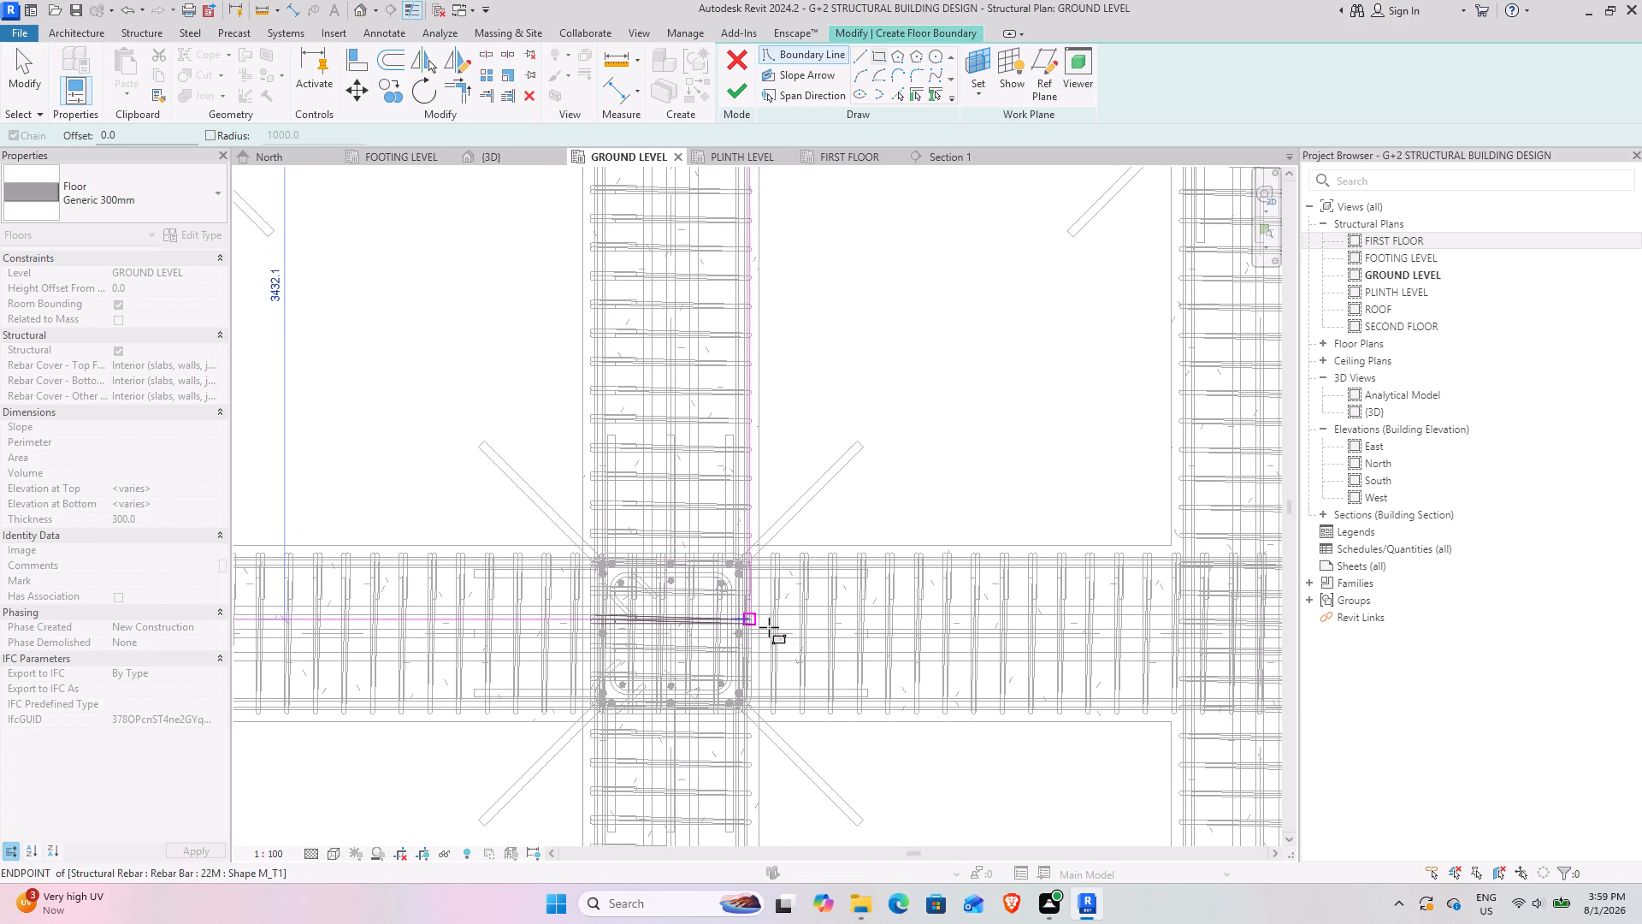
{"action": "scroll", "coordinate": [898, 695], "scroll_direction": "down", "scroll_amount": 8}
{"action": "middle_click_drag", "start_coordinate": [1038, 737], "coordinate": [441, 228]}
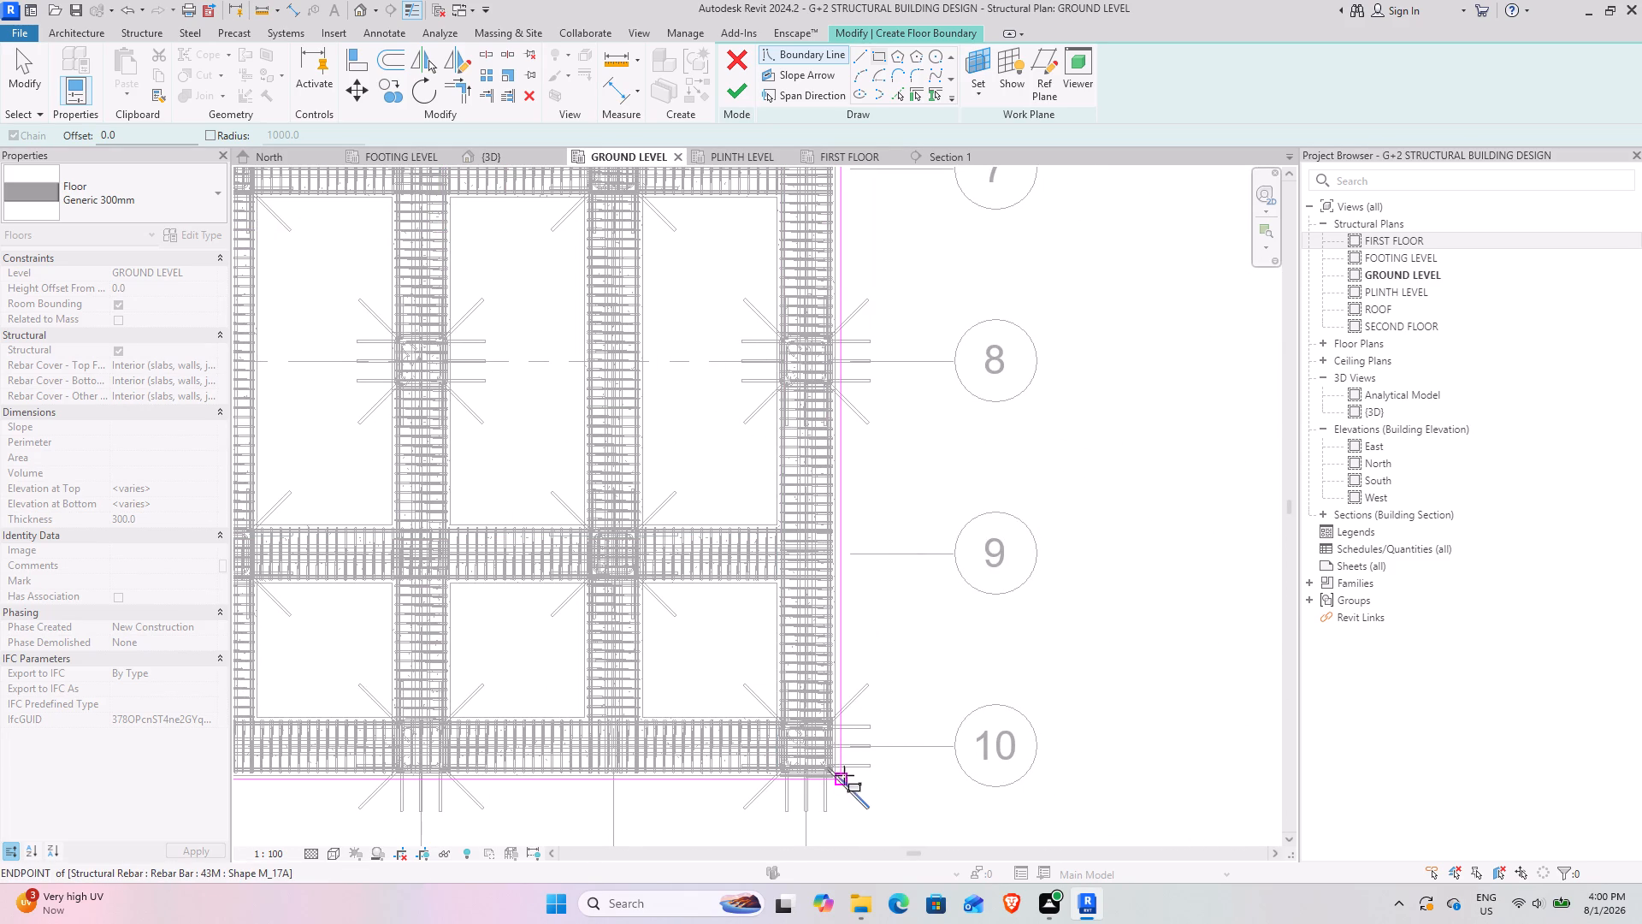
{"action": "scroll", "coordinate": [841, 773], "scroll_direction": "up", "scroll_amount": 4}
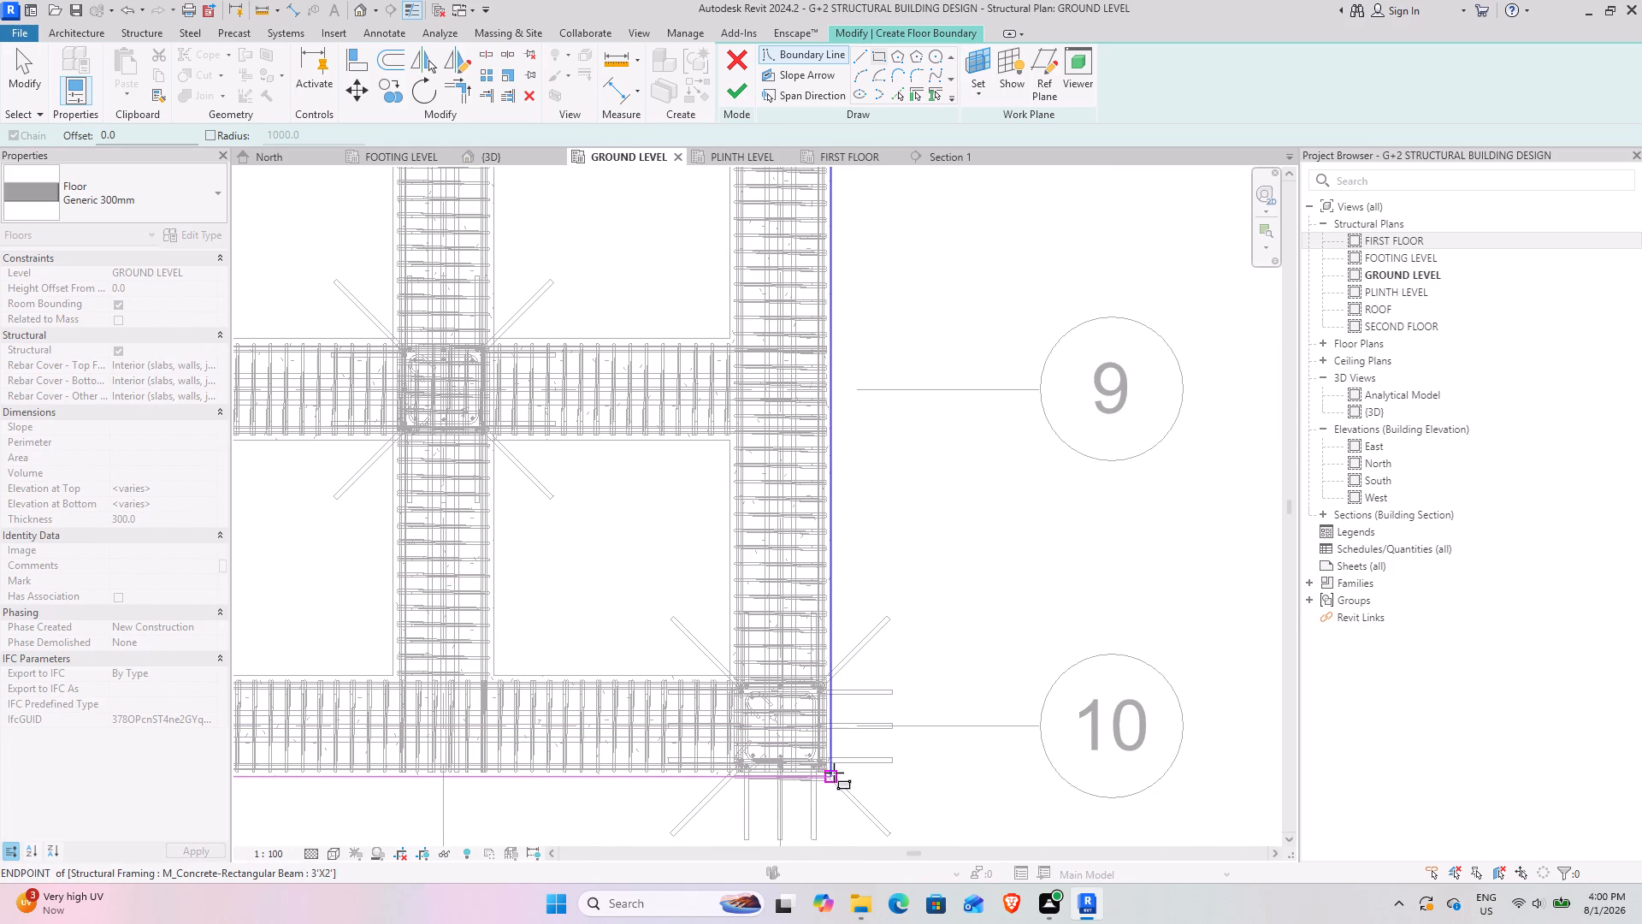
{"action": "scroll", "coordinate": [830, 775], "scroll_direction": "up", "scroll_amount": 9}
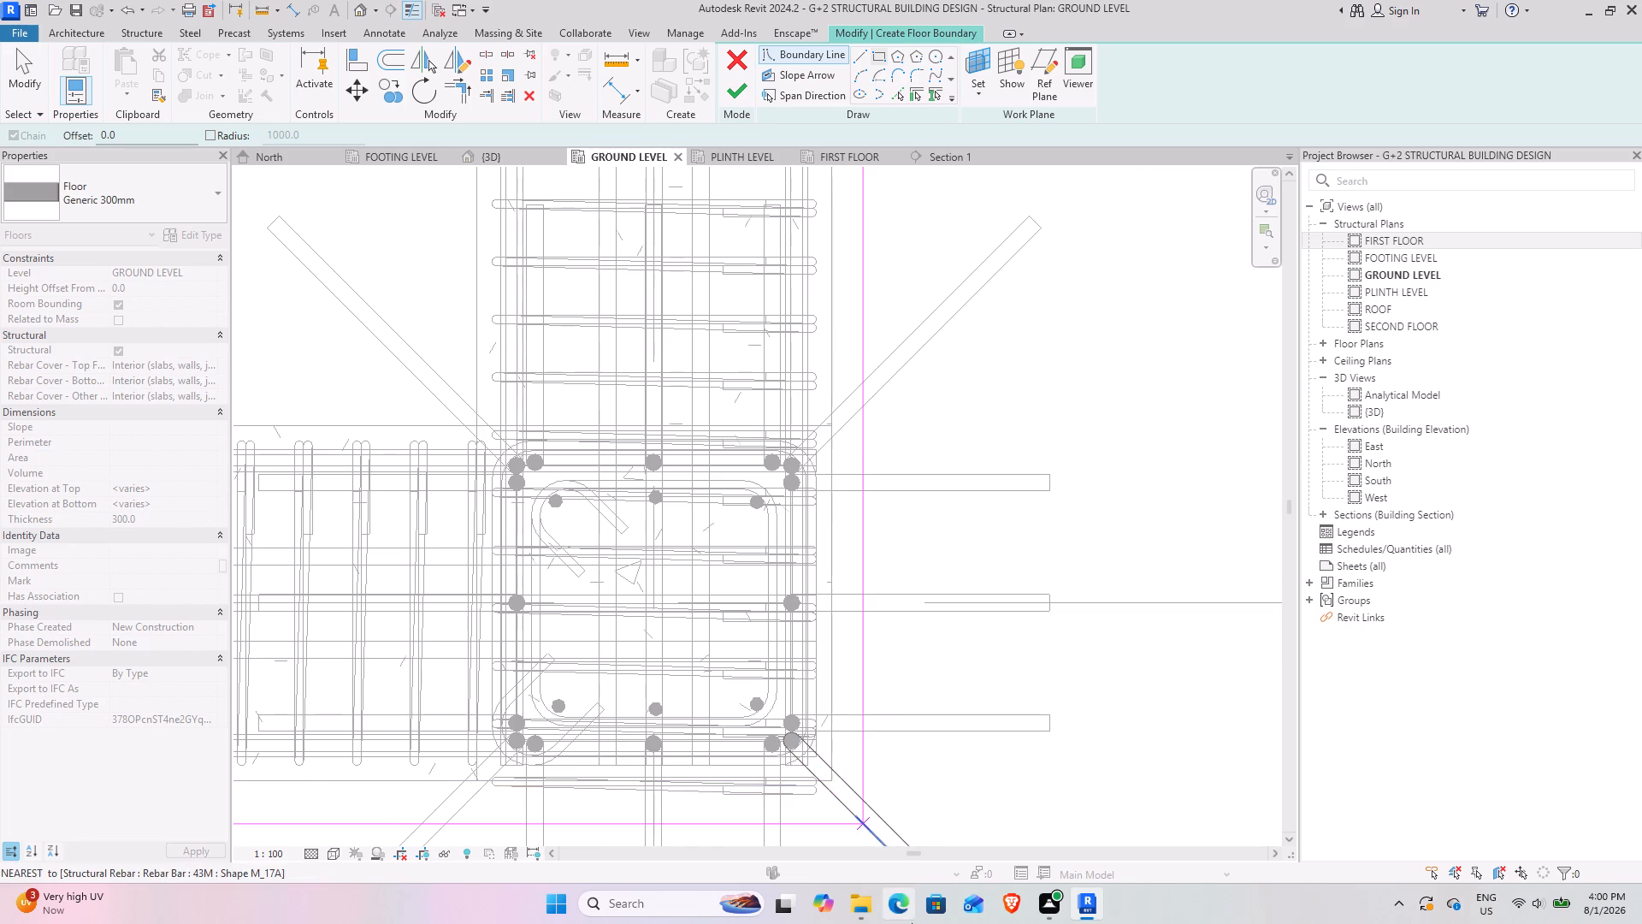
{"action": "left_click", "coordinate": [834, 781]}
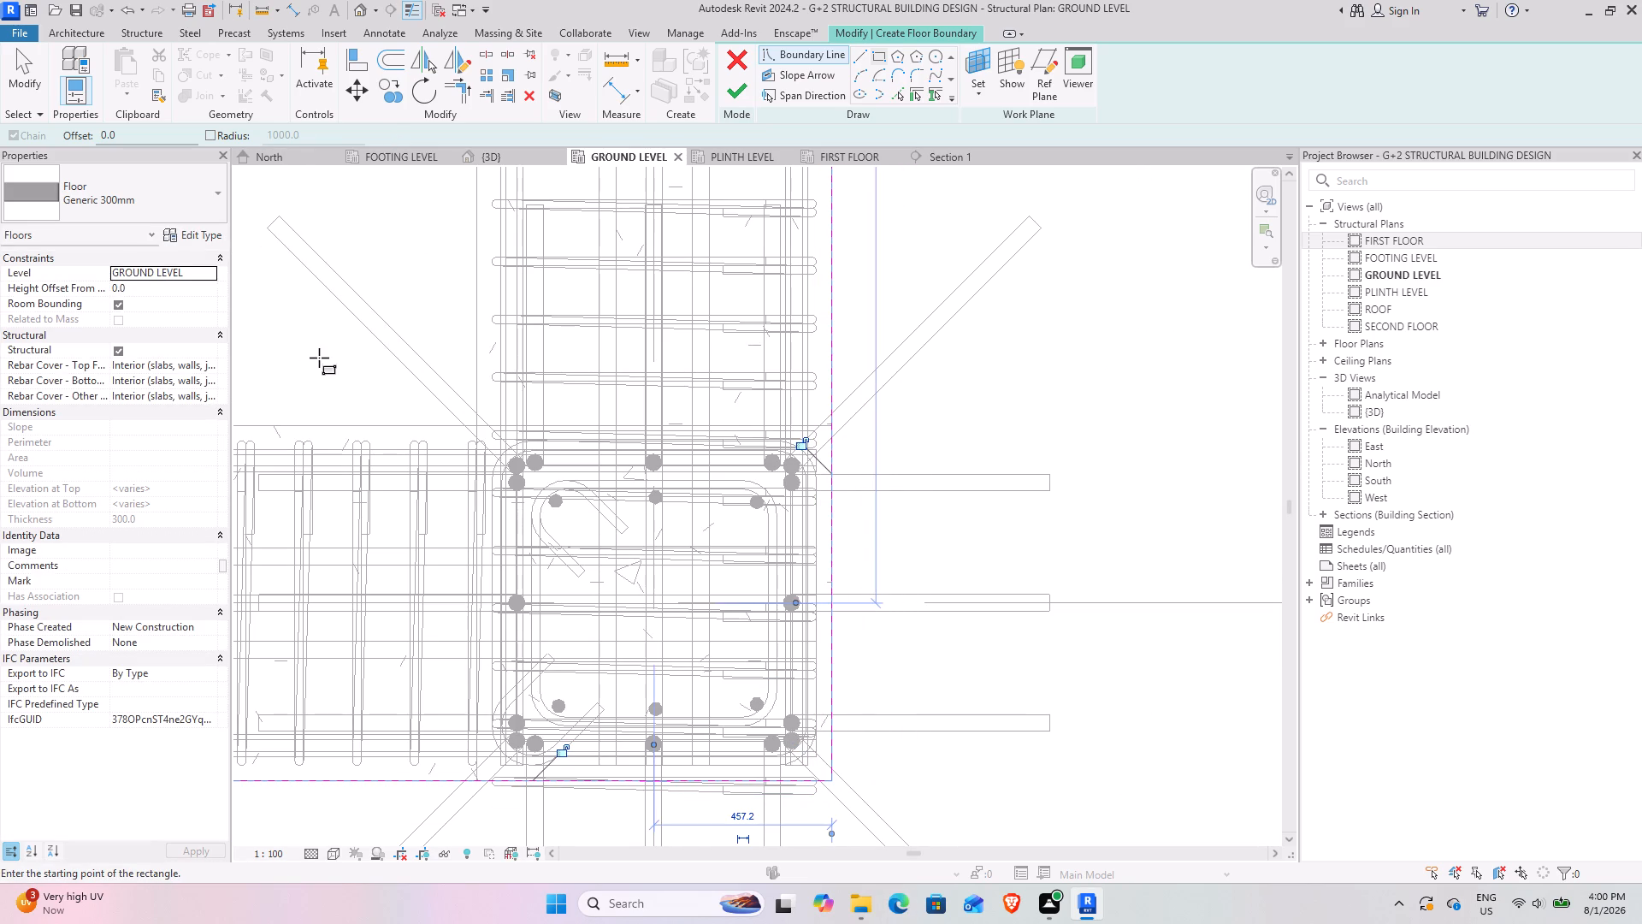
{"action": "left_click", "coordinate": [733, 90]}
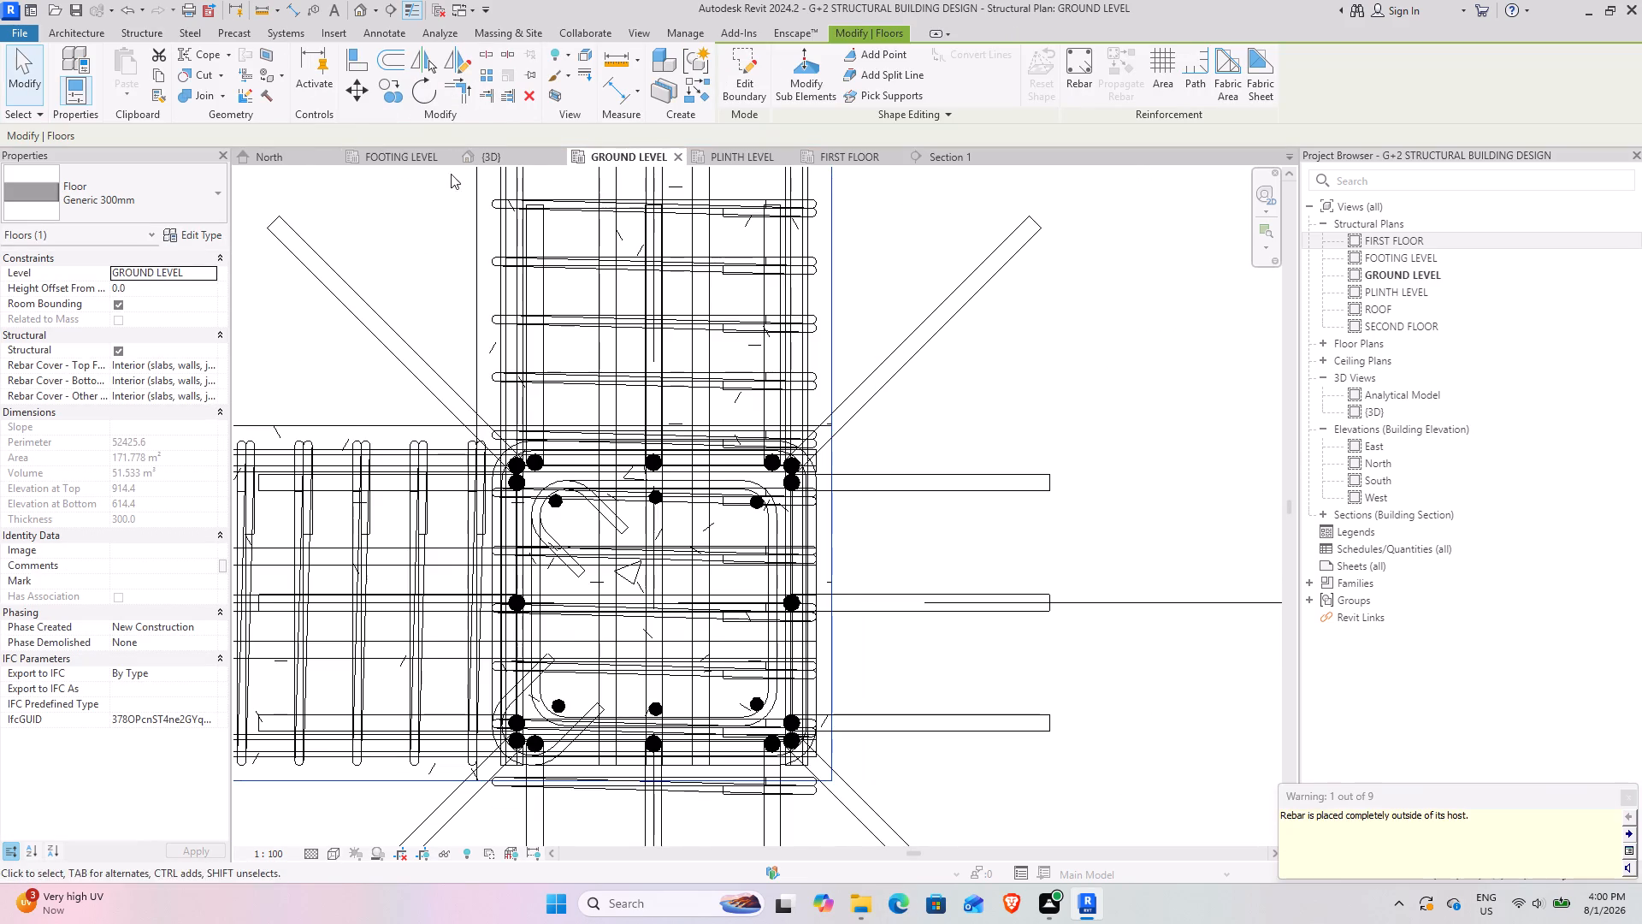
Inspect the new ground-level slab in the 3D view against the beams, columns and reinforcement, from the side, above and close up.
{"action": "left_click", "coordinate": [499, 161]}
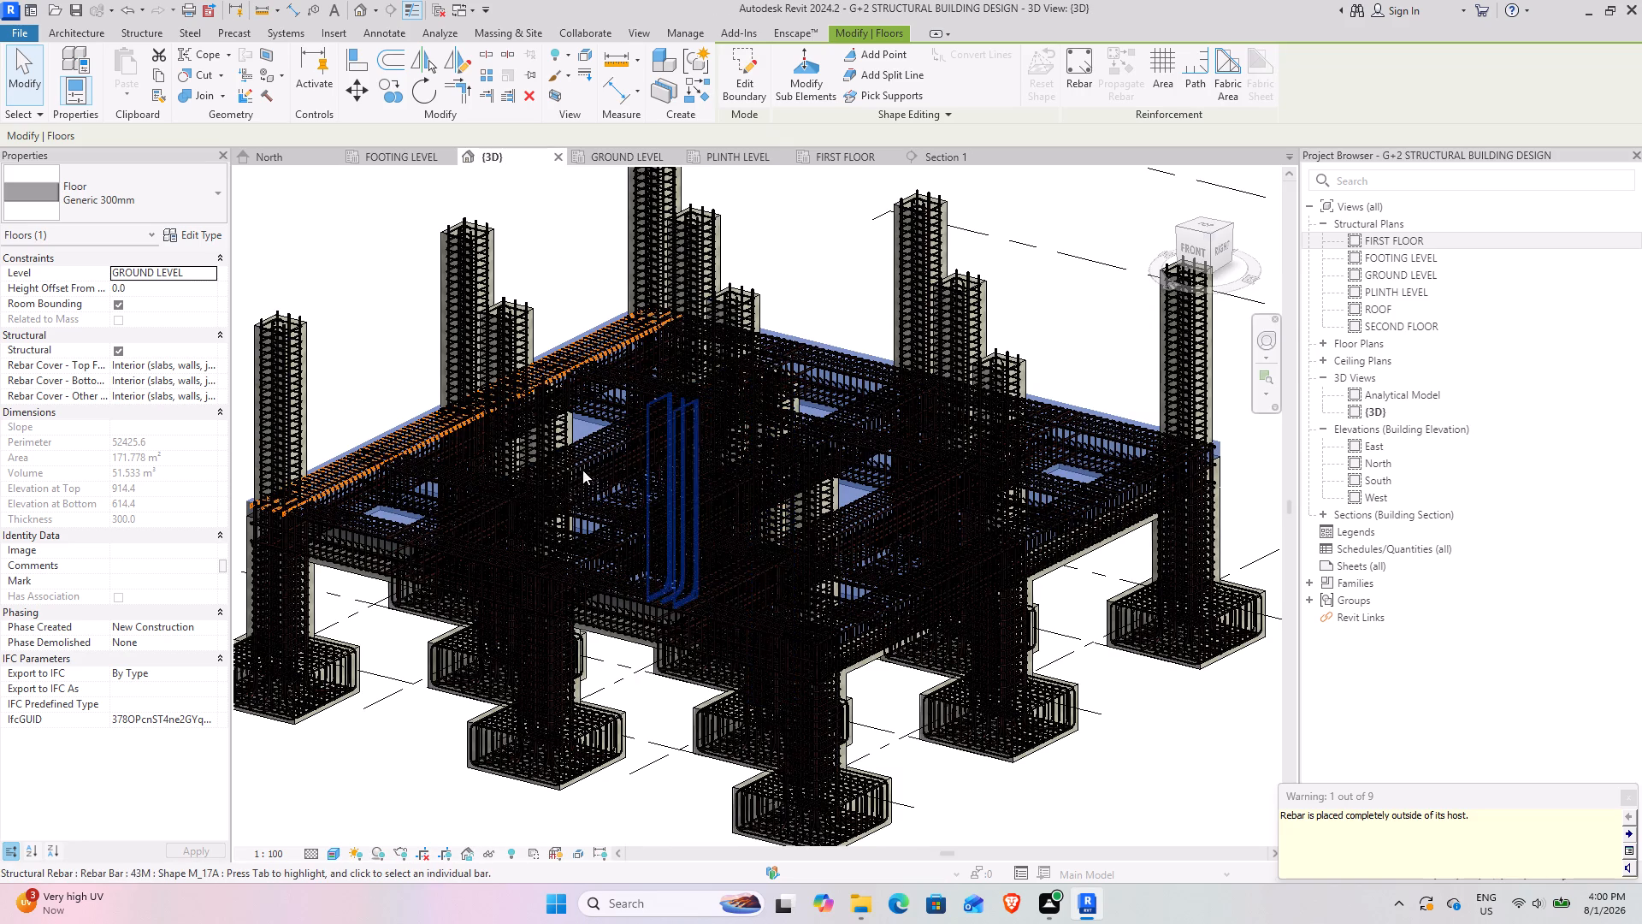
{"action": "scroll", "coordinate": [620, 538], "scroll_direction": "down", "scroll_amount": 2}
{"action": "middle_click_drag", "start_coordinate": [631, 521], "coordinate": [779, 666], "text": "shift"}
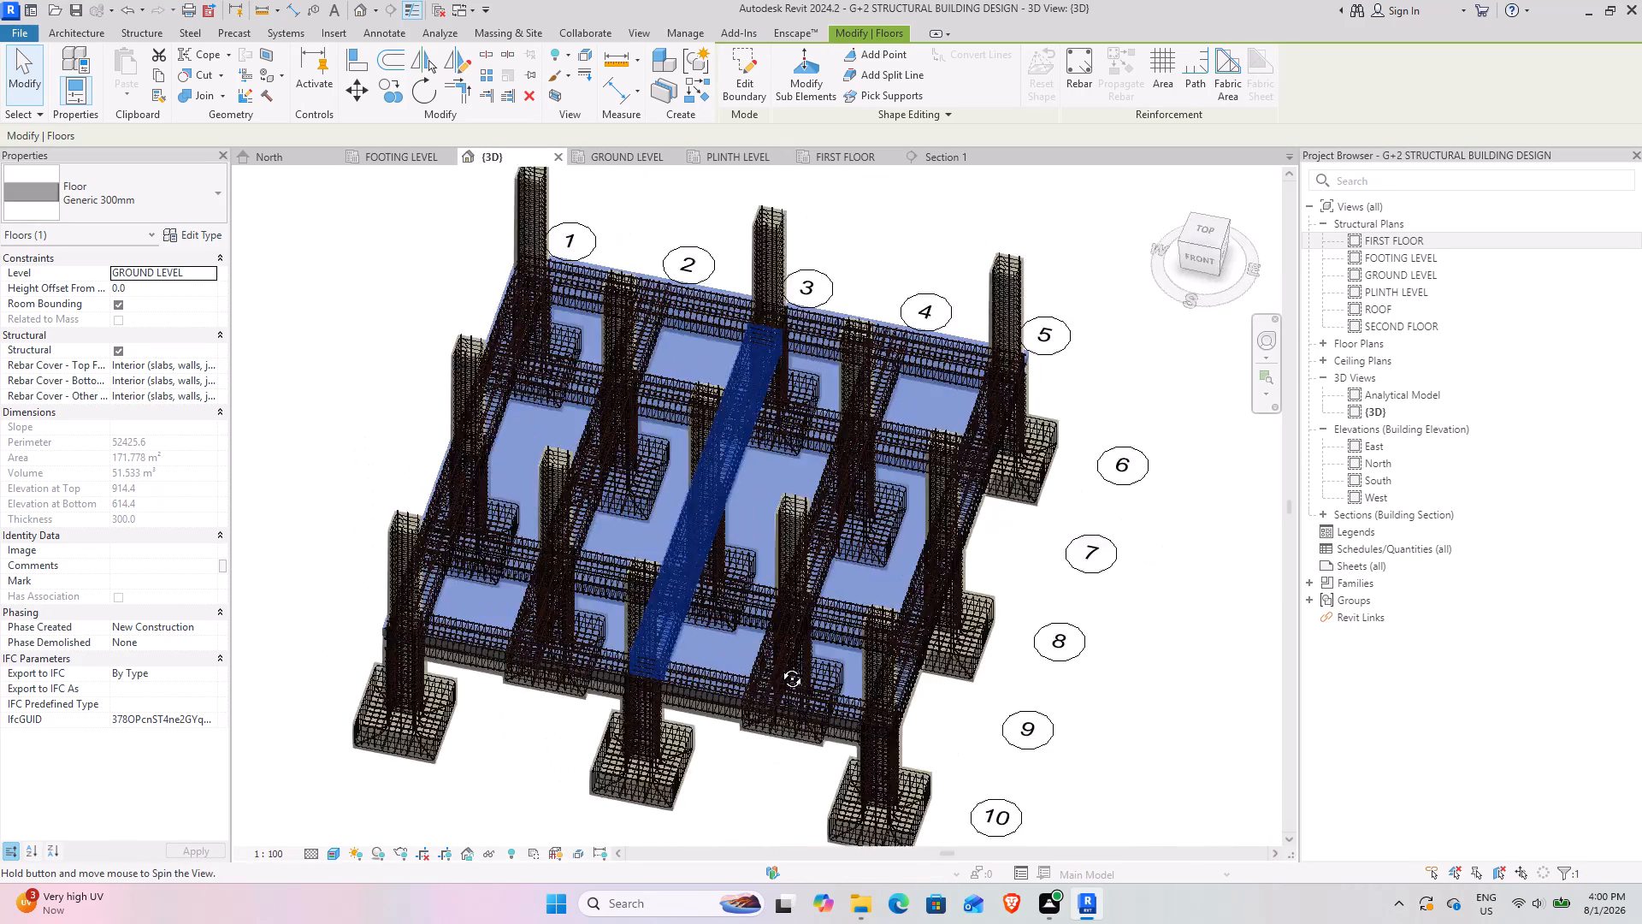
{"action": "middle_click_drag", "start_coordinate": [779, 666], "coordinate": [560, 403], "text": "shift"}
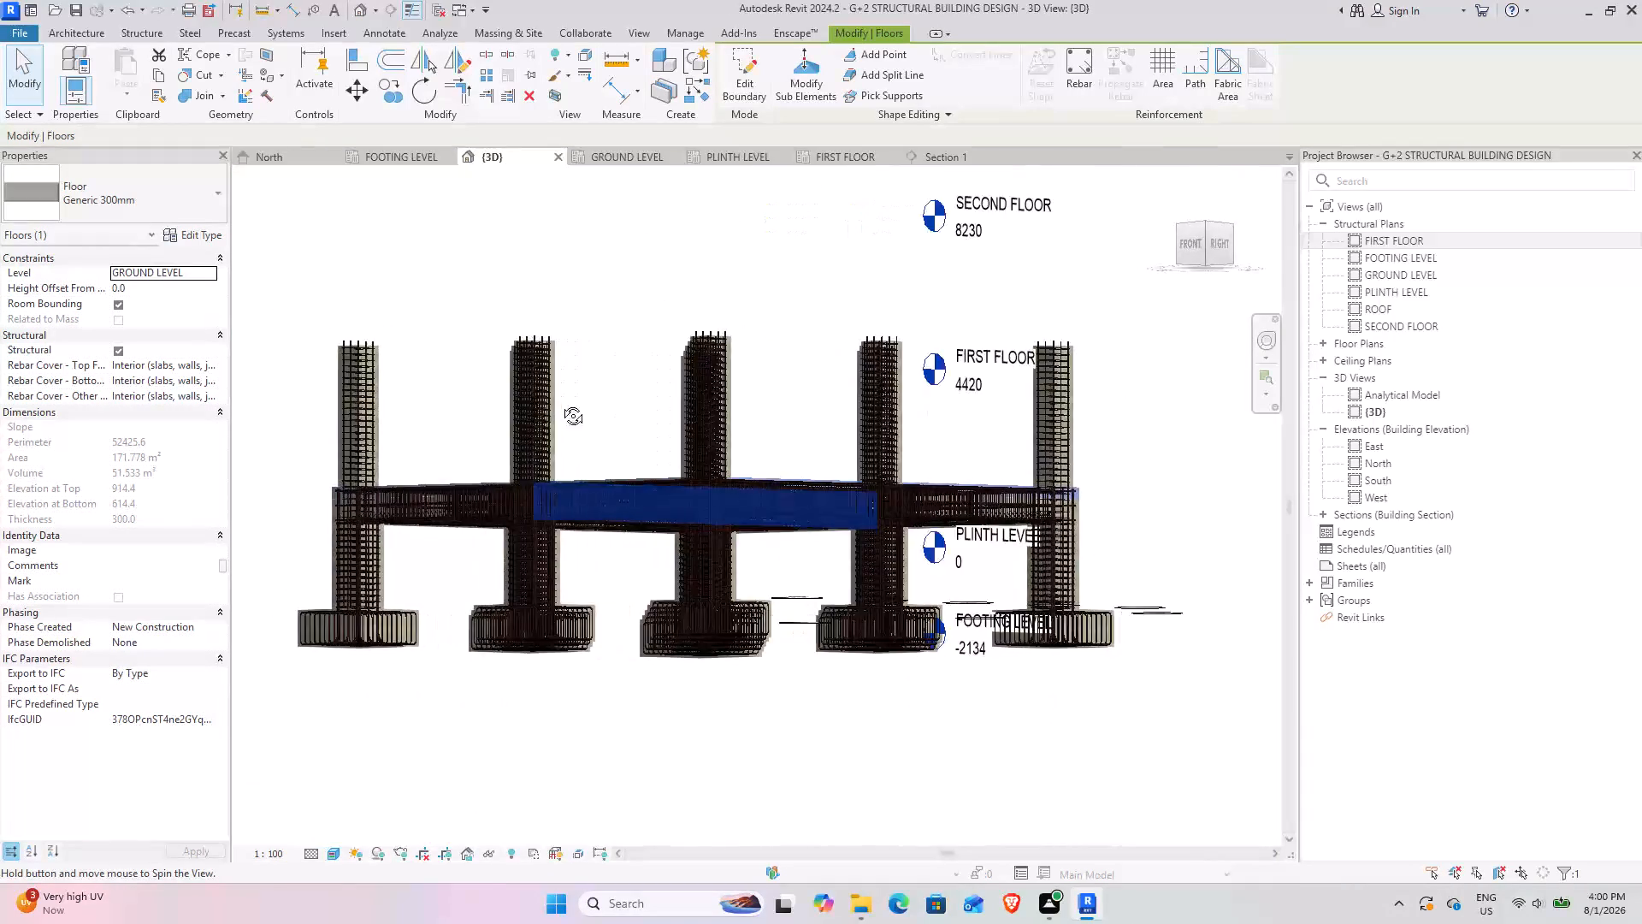
{"action": "middle_click_drag", "start_coordinate": [560, 403], "coordinate": [493, 455], "text": "shift"}
{"action": "middle_click", "coordinate": [488, 459], "text": "shift"}
{"action": "left_click", "coordinate": [1196, 465]}
{"action": "middle_click_drag", "start_coordinate": [1045, 566], "coordinate": [1042, 566], "text": "shift"}
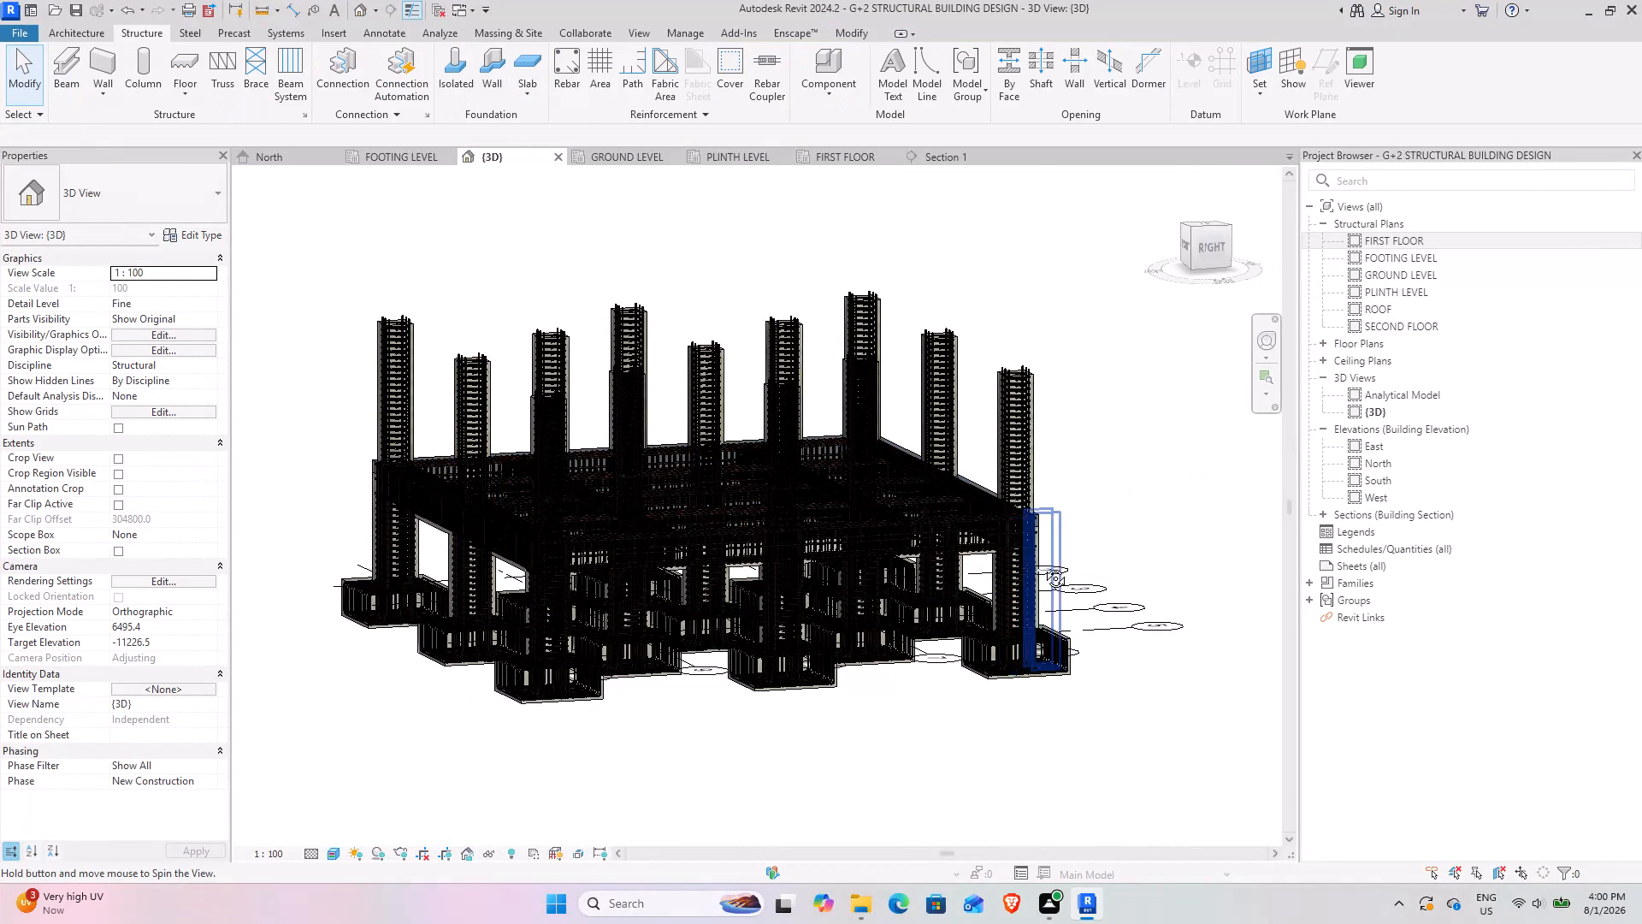
{"action": "middle_click_drag", "start_coordinate": [1042, 566], "coordinate": [944, 682], "text": "shift"}
{"action": "middle_click_drag", "start_coordinate": [865, 589], "coordinate": [881, 768], "text": "shift"}
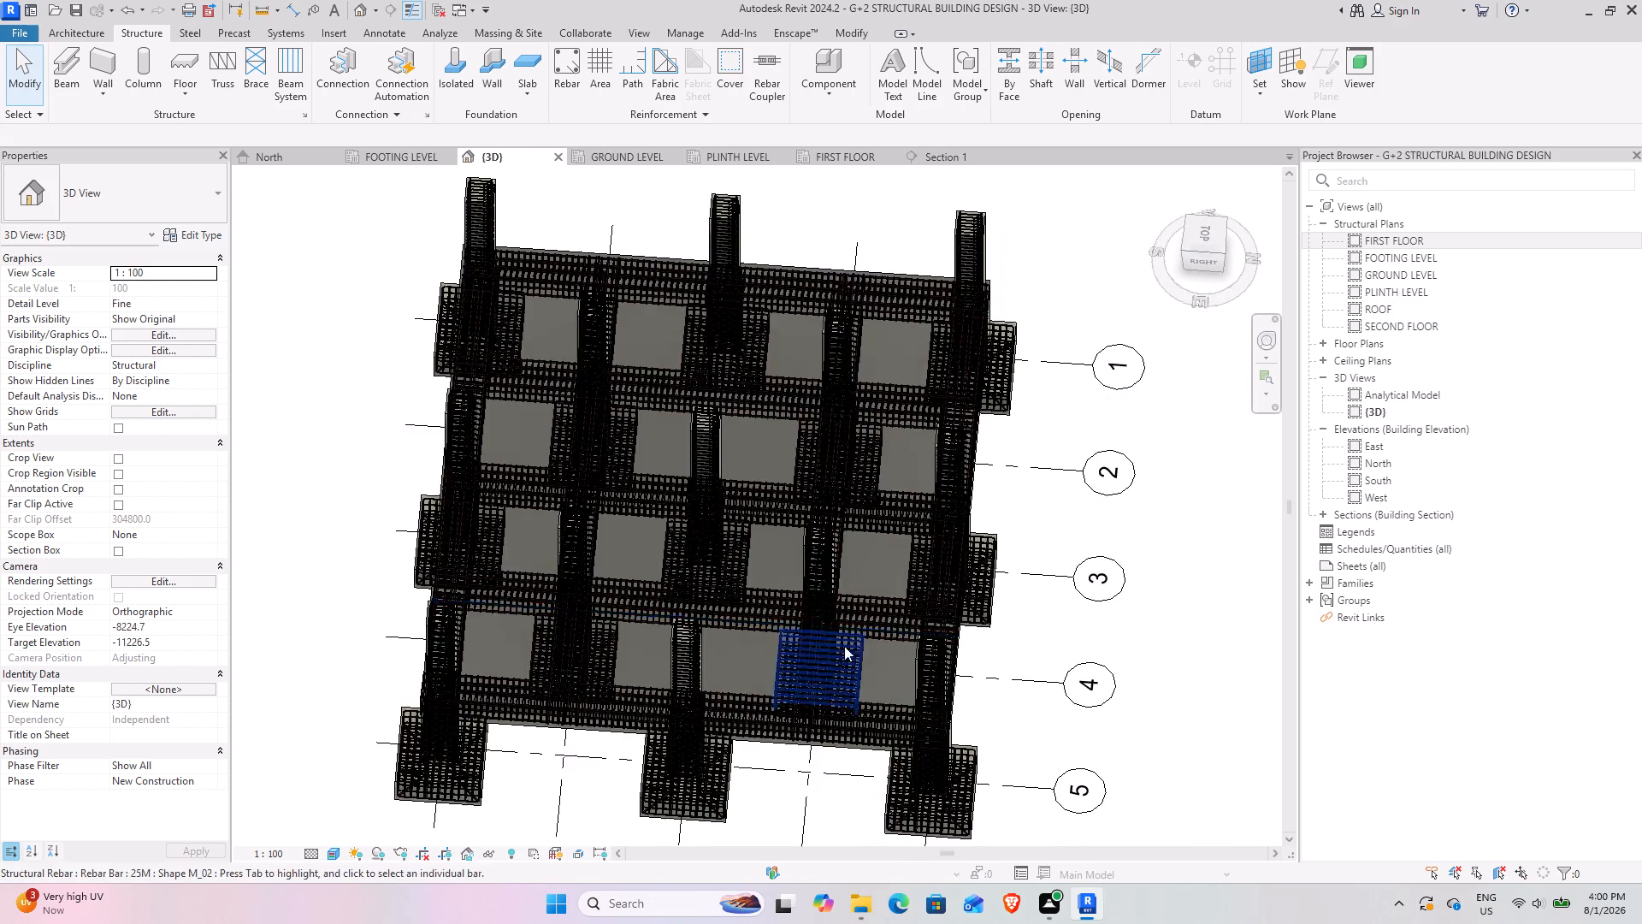
{"action": "scroll", "coordinate": [832, 616], "scroll_direction": "up", "scroll_amount": 8}
{"action": "middle_click_drag", "start_coordinate": [901, 681], "coordinate": [1138, 556], "text": "shift"}
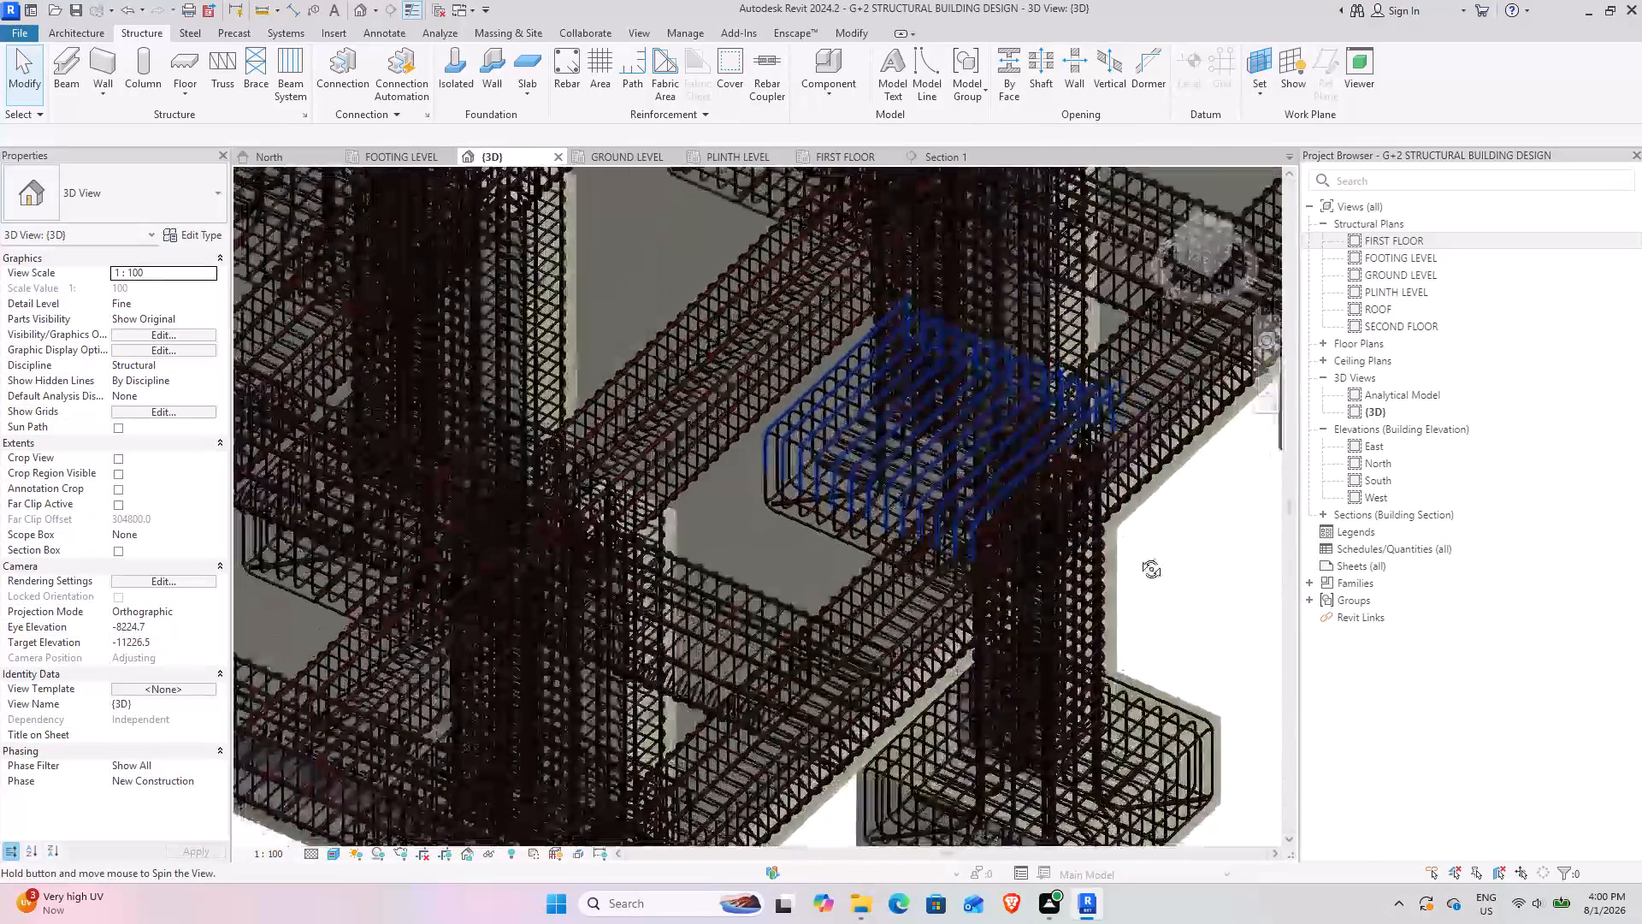
{"action": "middle_click_drag", "start_coordinate": [1138, 556], "coordinate": [1176, 471], "text": "shift"}
{"action": "middle_click_drag", "start_coordinate": [854, 587], "coordinate": [903, 574], "text": "shift"}
Select the slab in the North elevation and examine its depth and edges against GROUND LEVEL, the beams and the columns.
{"action": "left_click", "coordinate": [271, 153]}
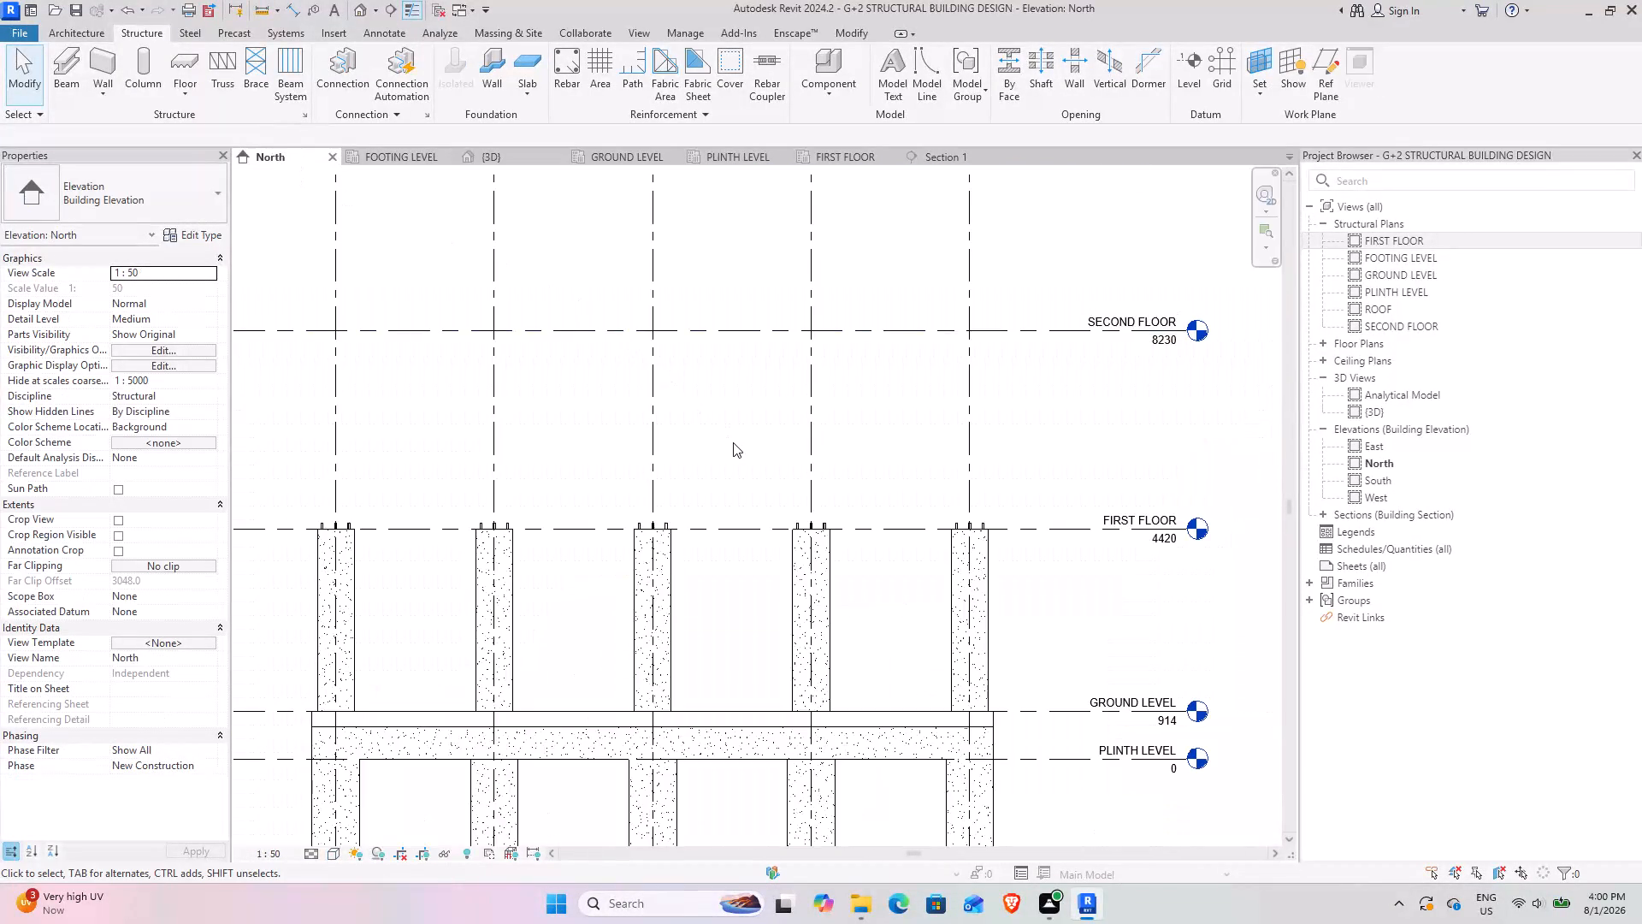
{"action": "scroll", "coordinate": [733, 442], "scroll_direction": "down", "scroll_amount": 4}
{"action": "scroll", "coordinate": [902, 623], "scroll_direction": "up", "scroll_amount": 12}
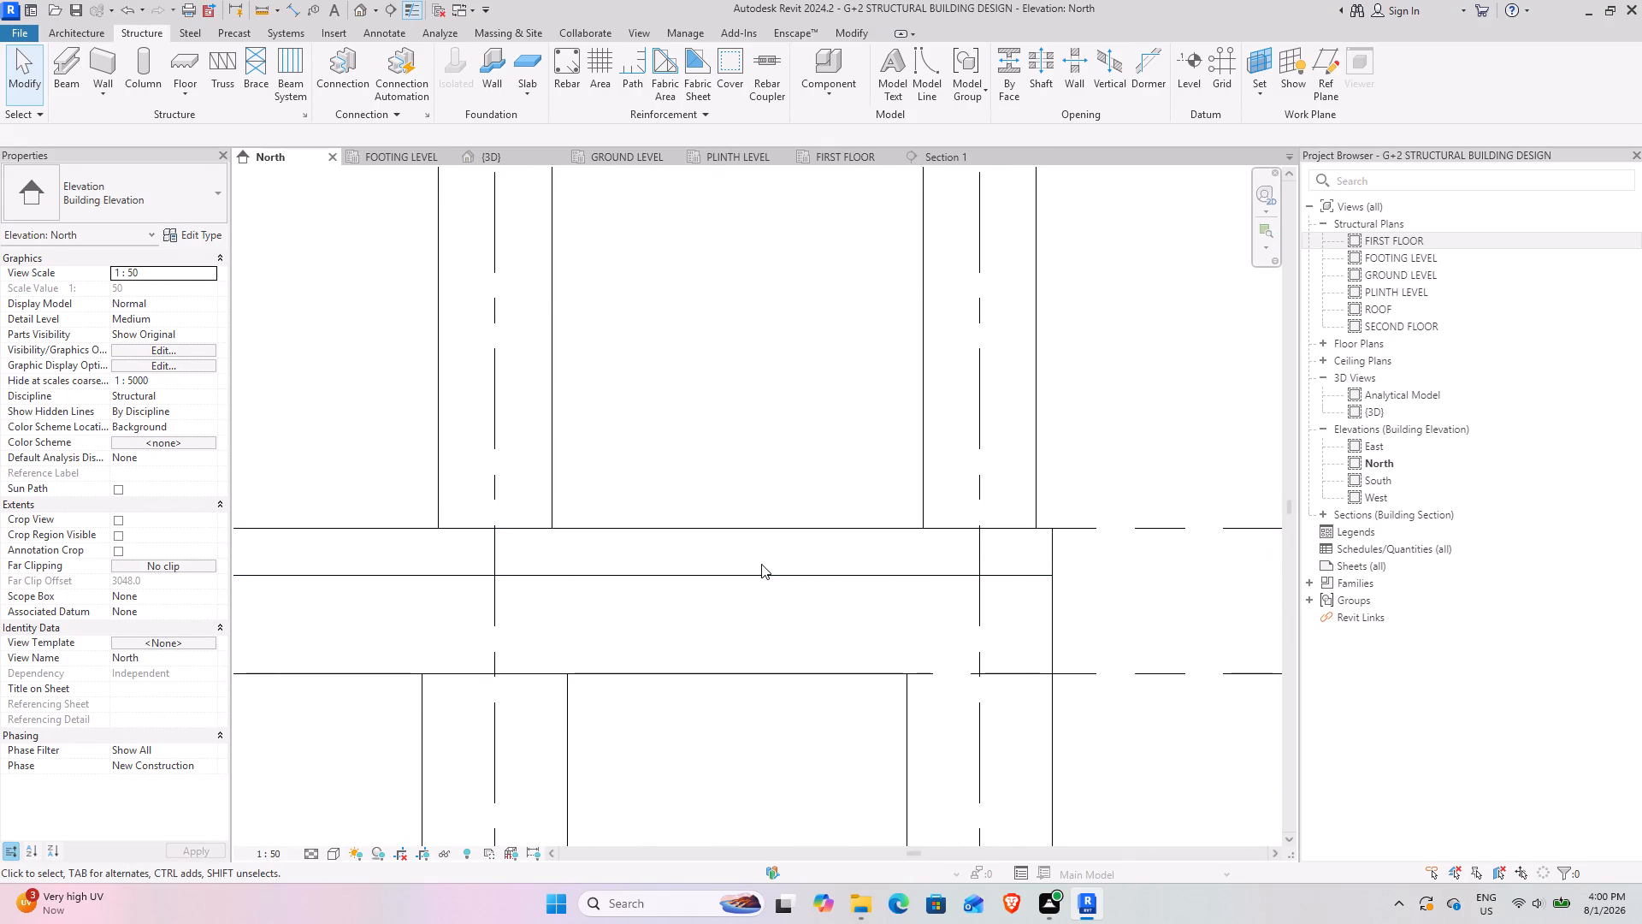
{"action": "left_click", "coordinate": [752, 572]}
{"action": "scroll", "coordinate": [805, 430], "scroll_direction": "down", "scroll_amount": 4}
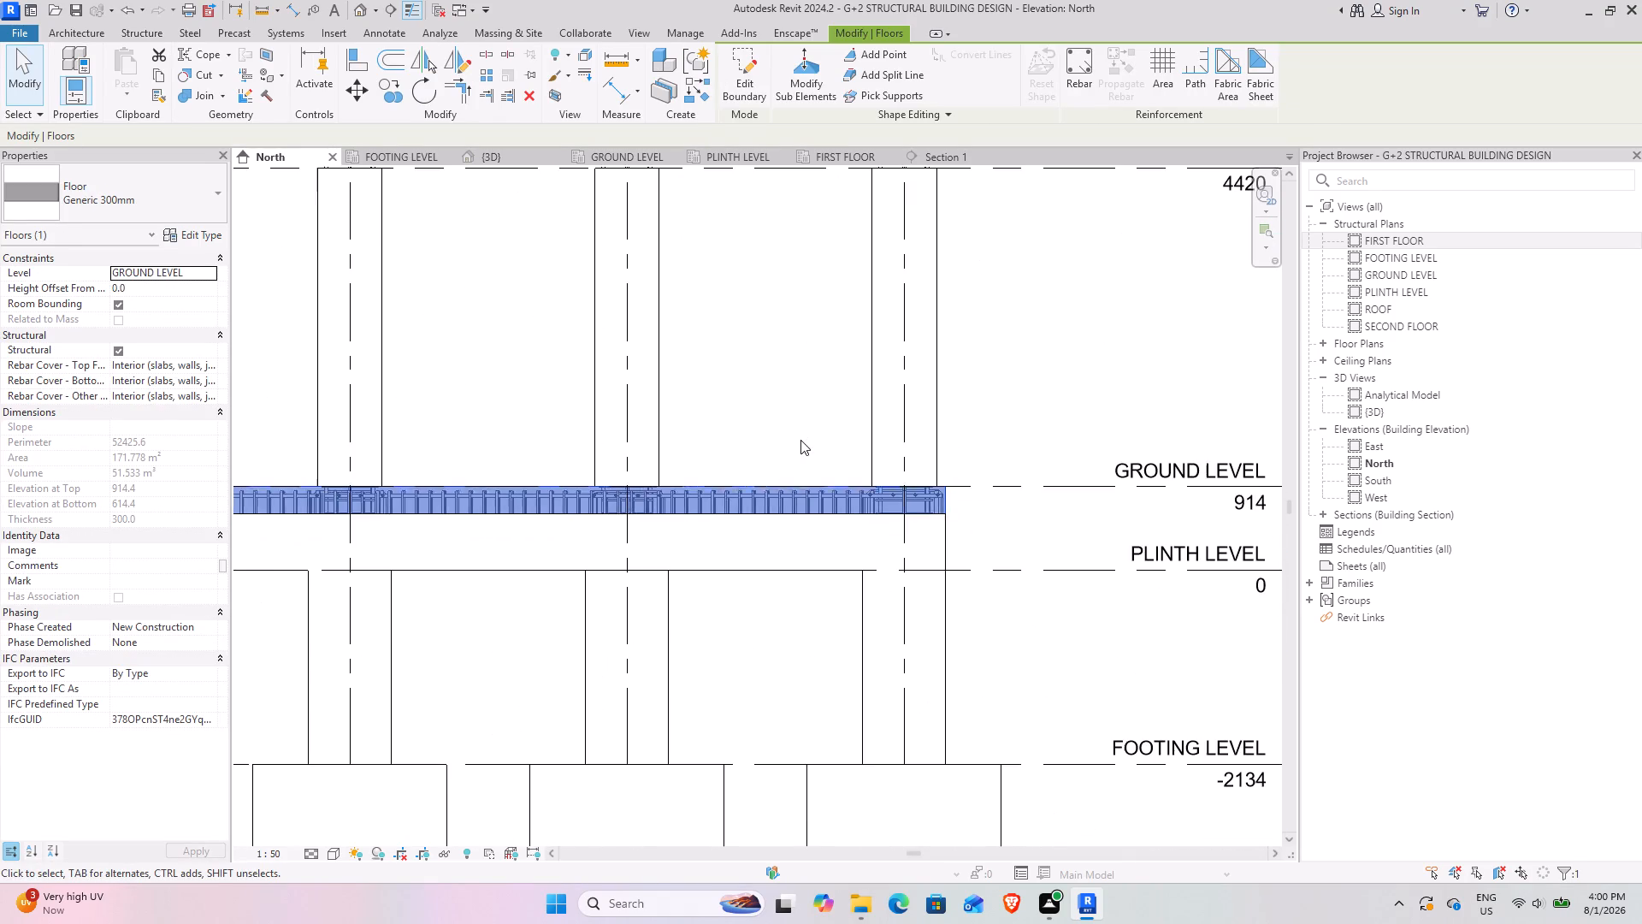
{"action": "middle_click_drag", "start_coordinate": [735, 510], "coordinate": [948, 524]}
{"action": "scroll", "coordinate": [942, 520], "scroll_direction": "down", "scroll_amount": 2}
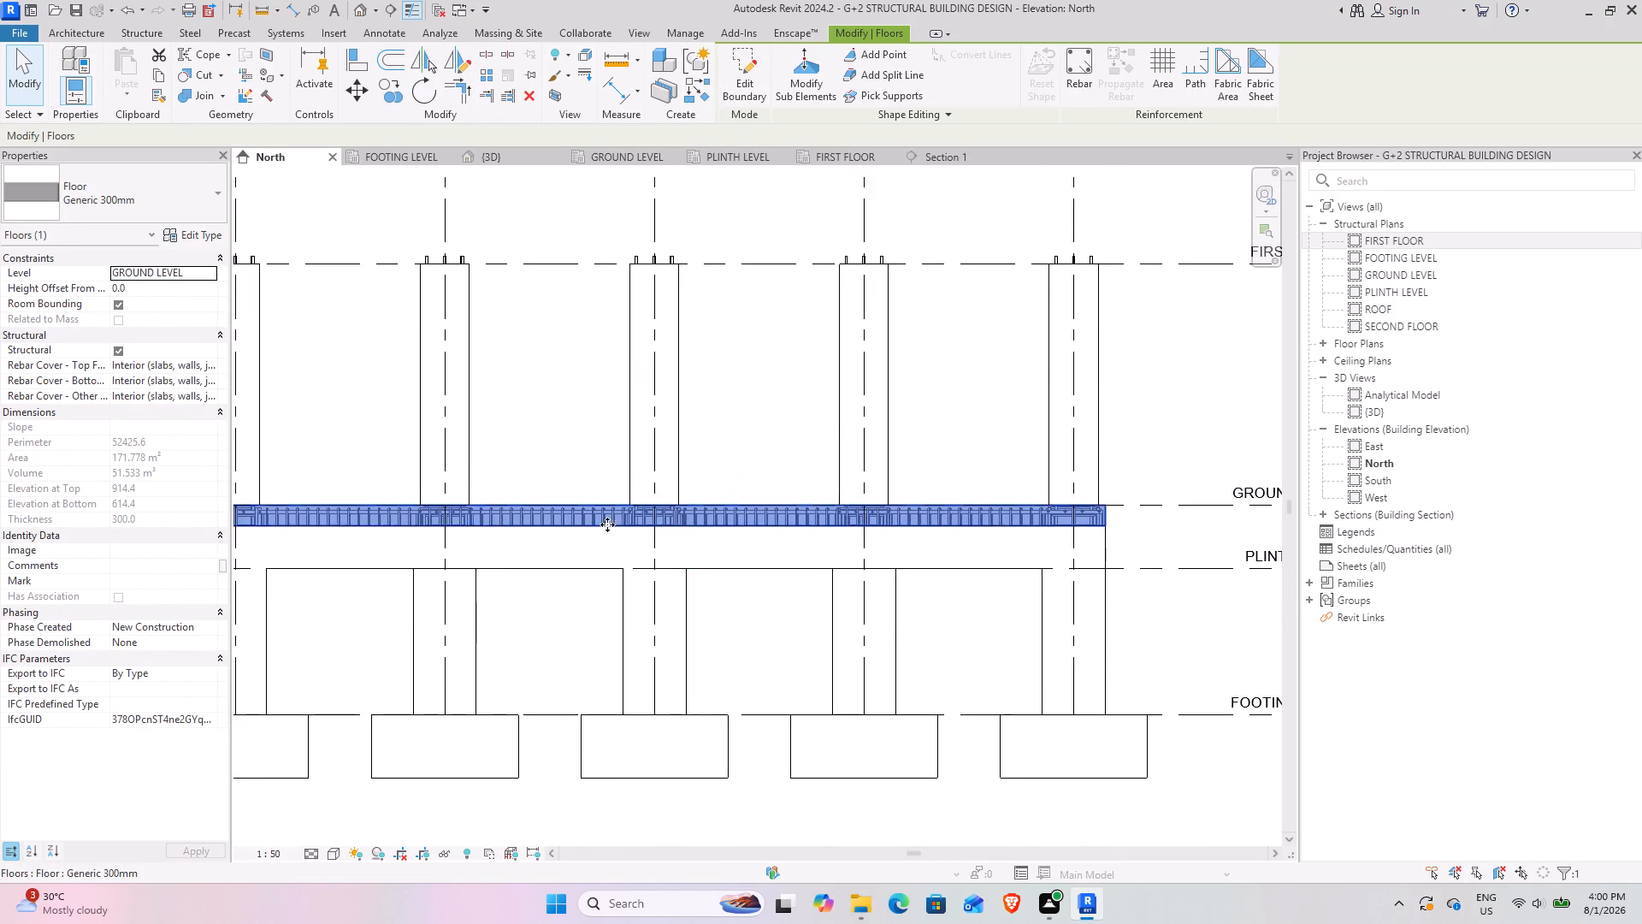
{"action": "middle_click_drag", "start_coordinate": [629, 525], "coordinate": [866, 562]}
{"action": "scroll", "coordinate": [422, 530], "scroll_direction": "up", "scroll_amount": 13}
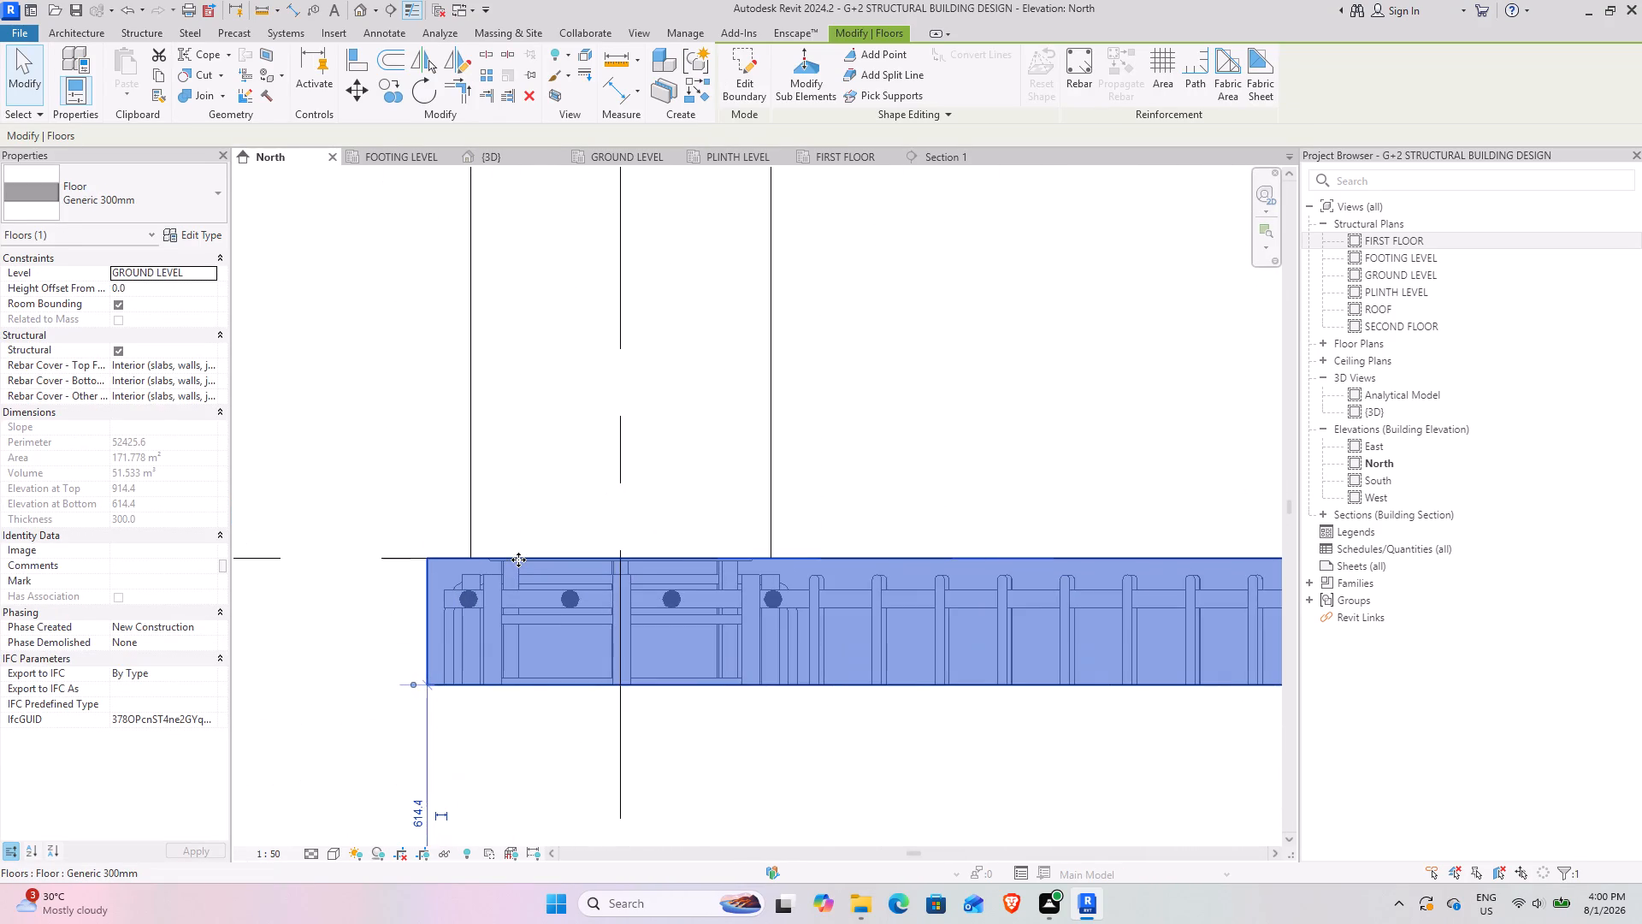
{"action": "scroll", "coordinate": [519, 560], "scroll_direction": "up", "scroll_amount": 4}
{"action": "scroll", "coordinate": [658, 534], "scroll_direction": "down", "scroll_amount": 4}
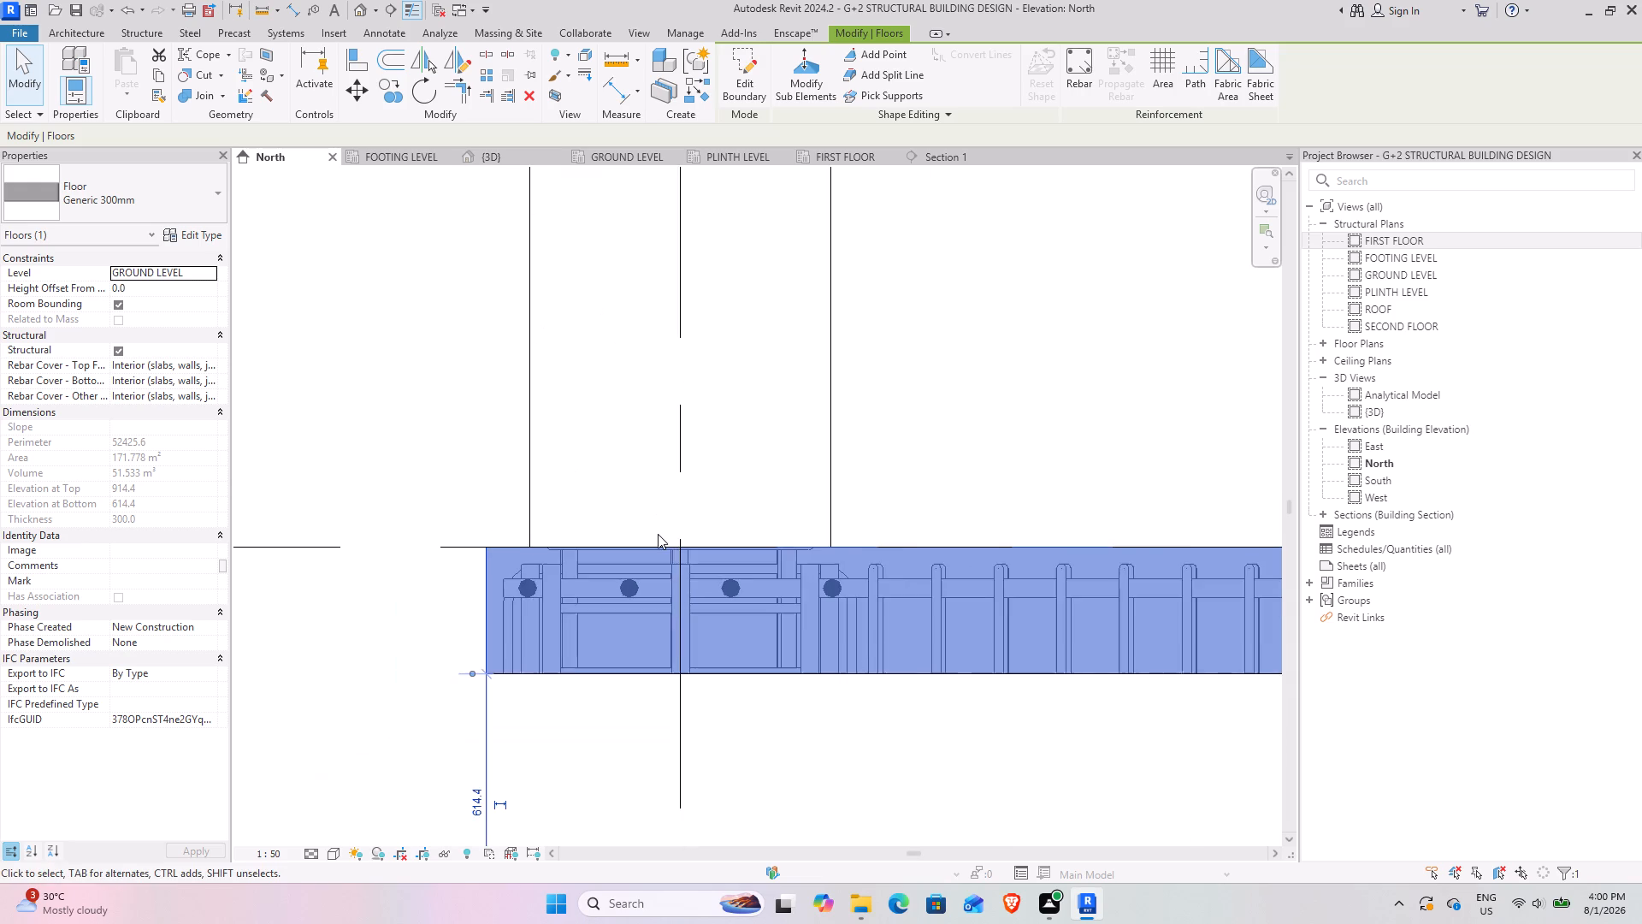
{"action": "scroll", "coordinate": [687, 532], "scroll_direction": "down", "scroll_amount": 3}
{"action": "middle_click_drag", "start_coordinate": [777, 530], "coordinate": [428, 491]}
{"action": "scroll", "coordinate": [773, 522], "scroll_direction": "down", "scroll_amount": 4}
{"action": "middle_click_drag", "start_coordinate": [836, 521], "coordinate": [718, 541]}
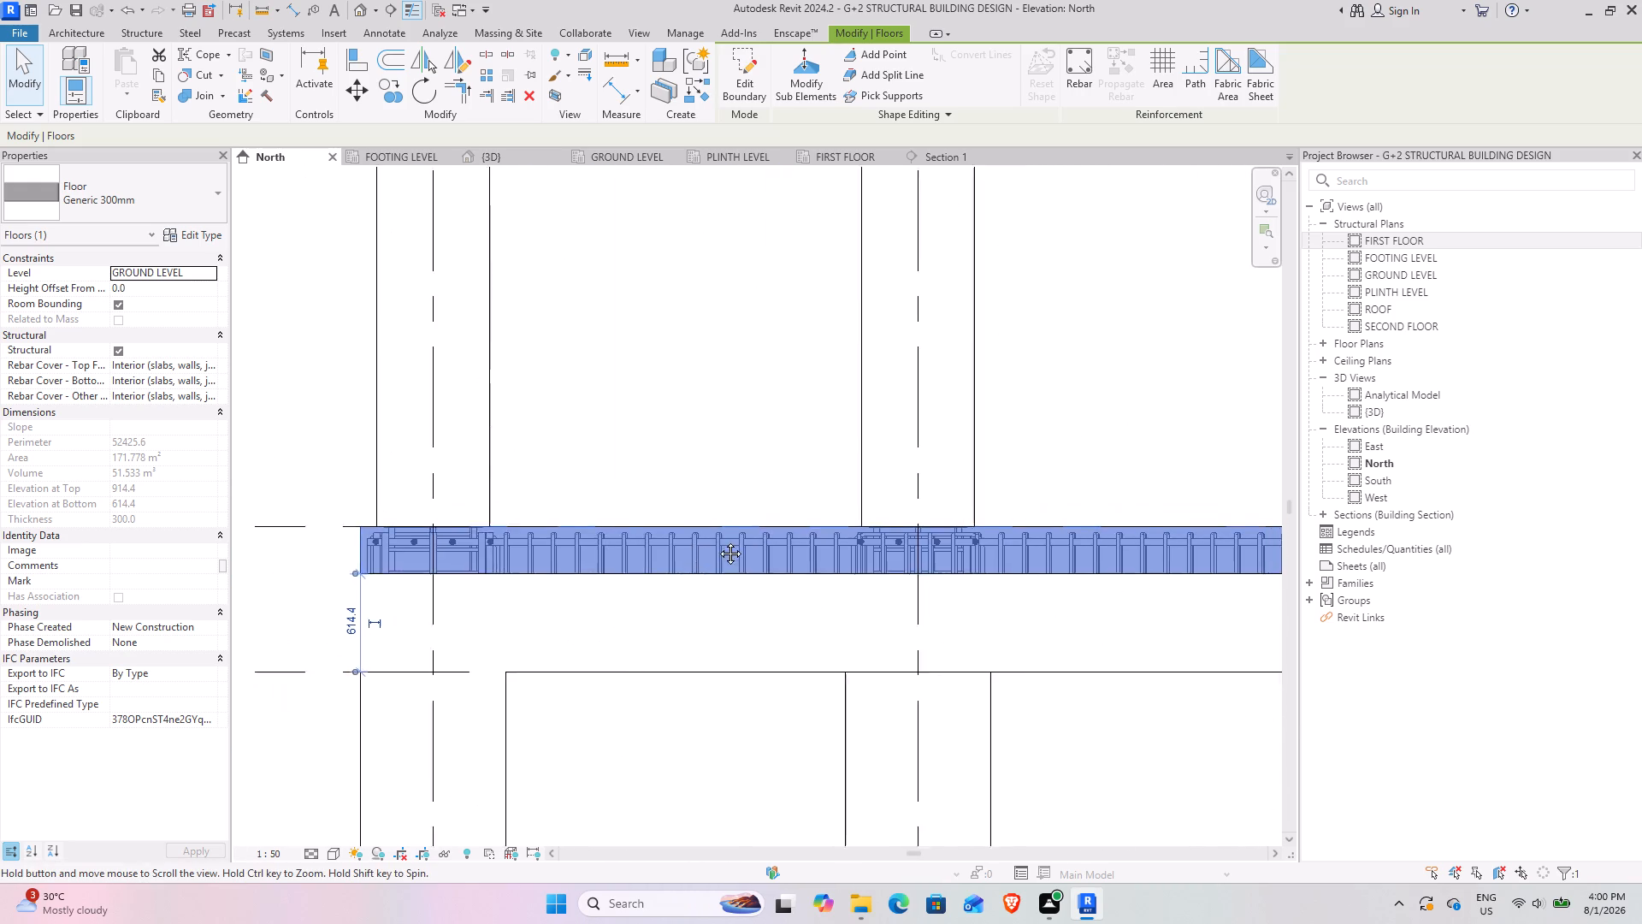
{"action": "middle_click_drag", "start_coordinate": [718, 541], "coordinate": [442, 549]}
{"action": "scroll", "coordinate": [849, 560], "scroll_direction": "down", "scroll_amount": 9}
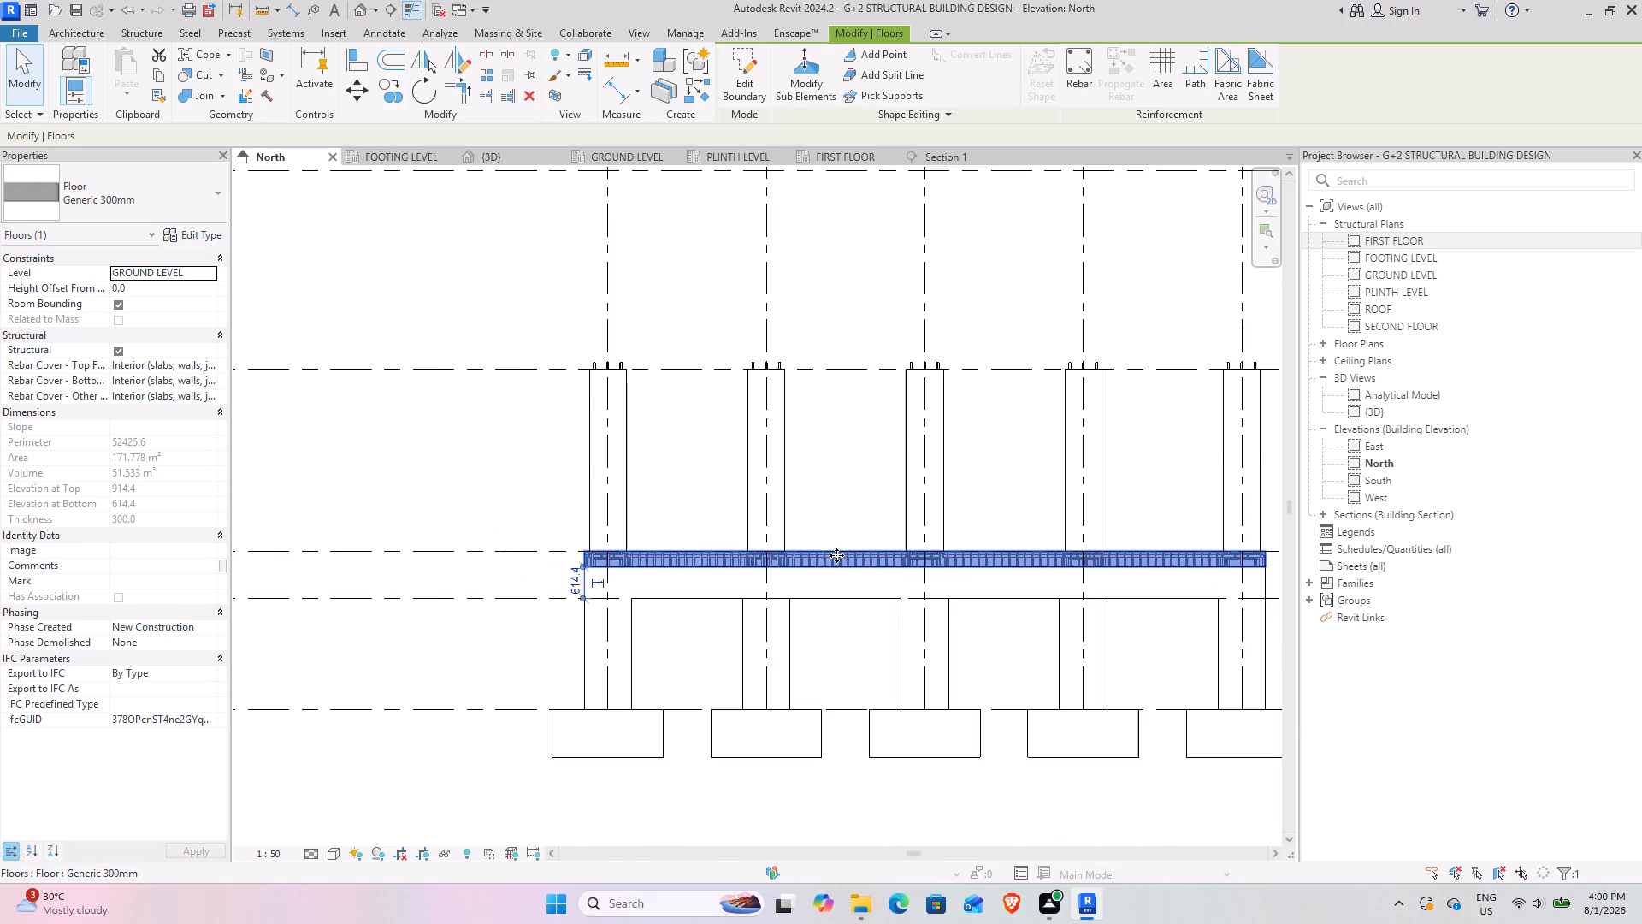
{"action": "middle_click_drag", "start_coordinate": [1068, 520], "coordinate": [669, 530]}
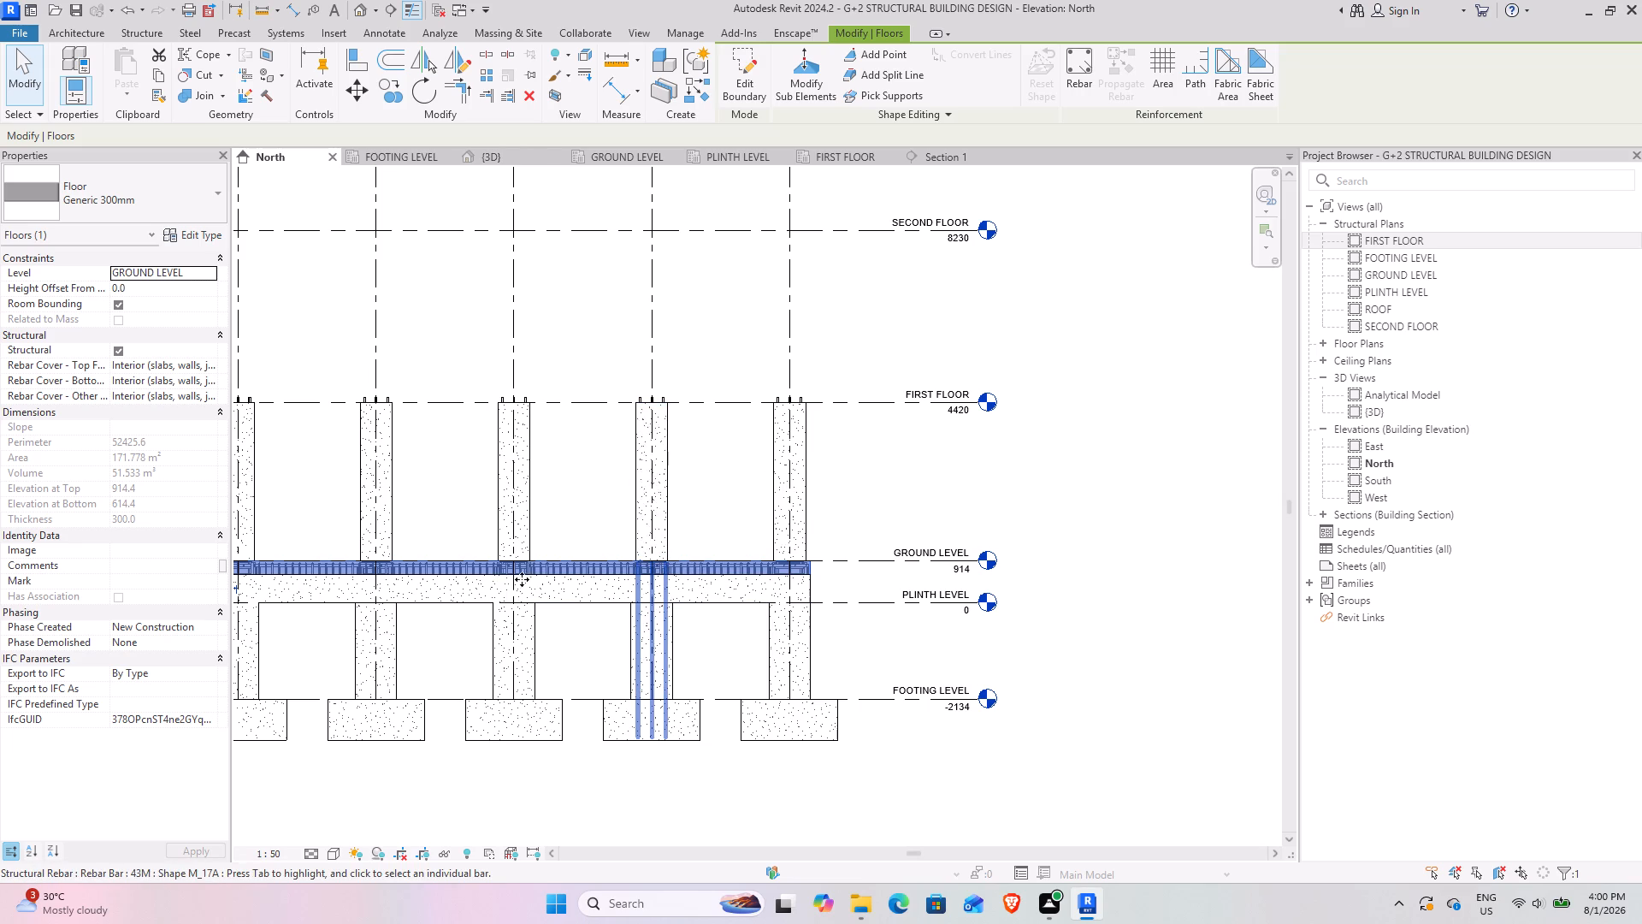
{"action": "scroll", "coordinate": [546, 518], "scroll_direction": "down", "scroll_amount": 4}
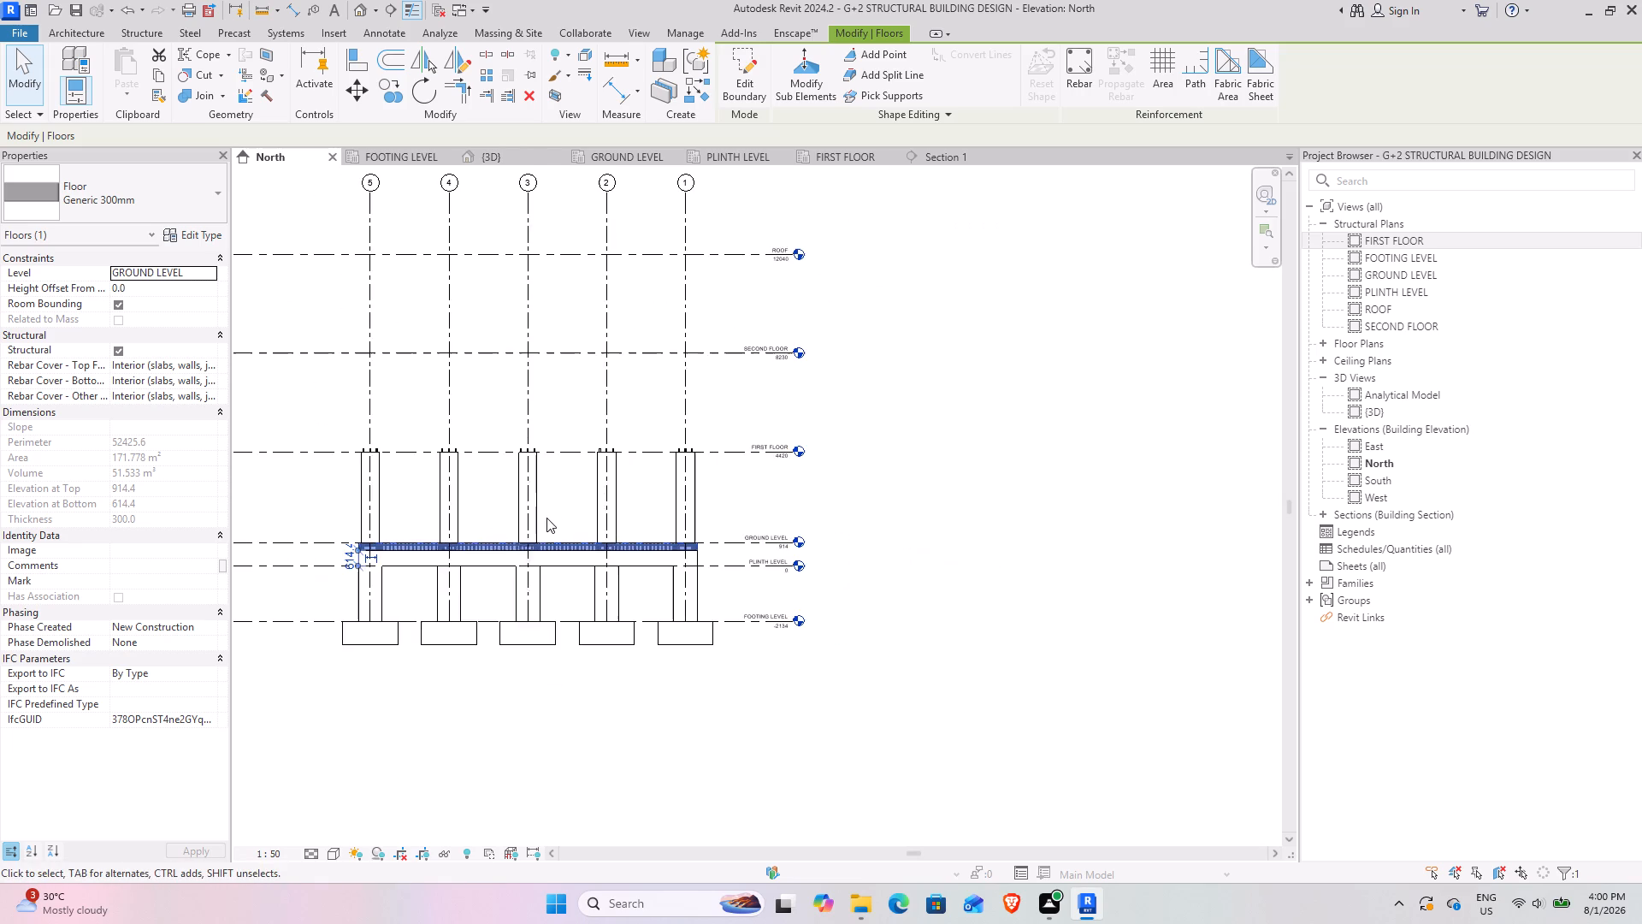
{"action": "middle_click_drag", "start_coordinate": [523, 524], "coordinate": [605, 552]}
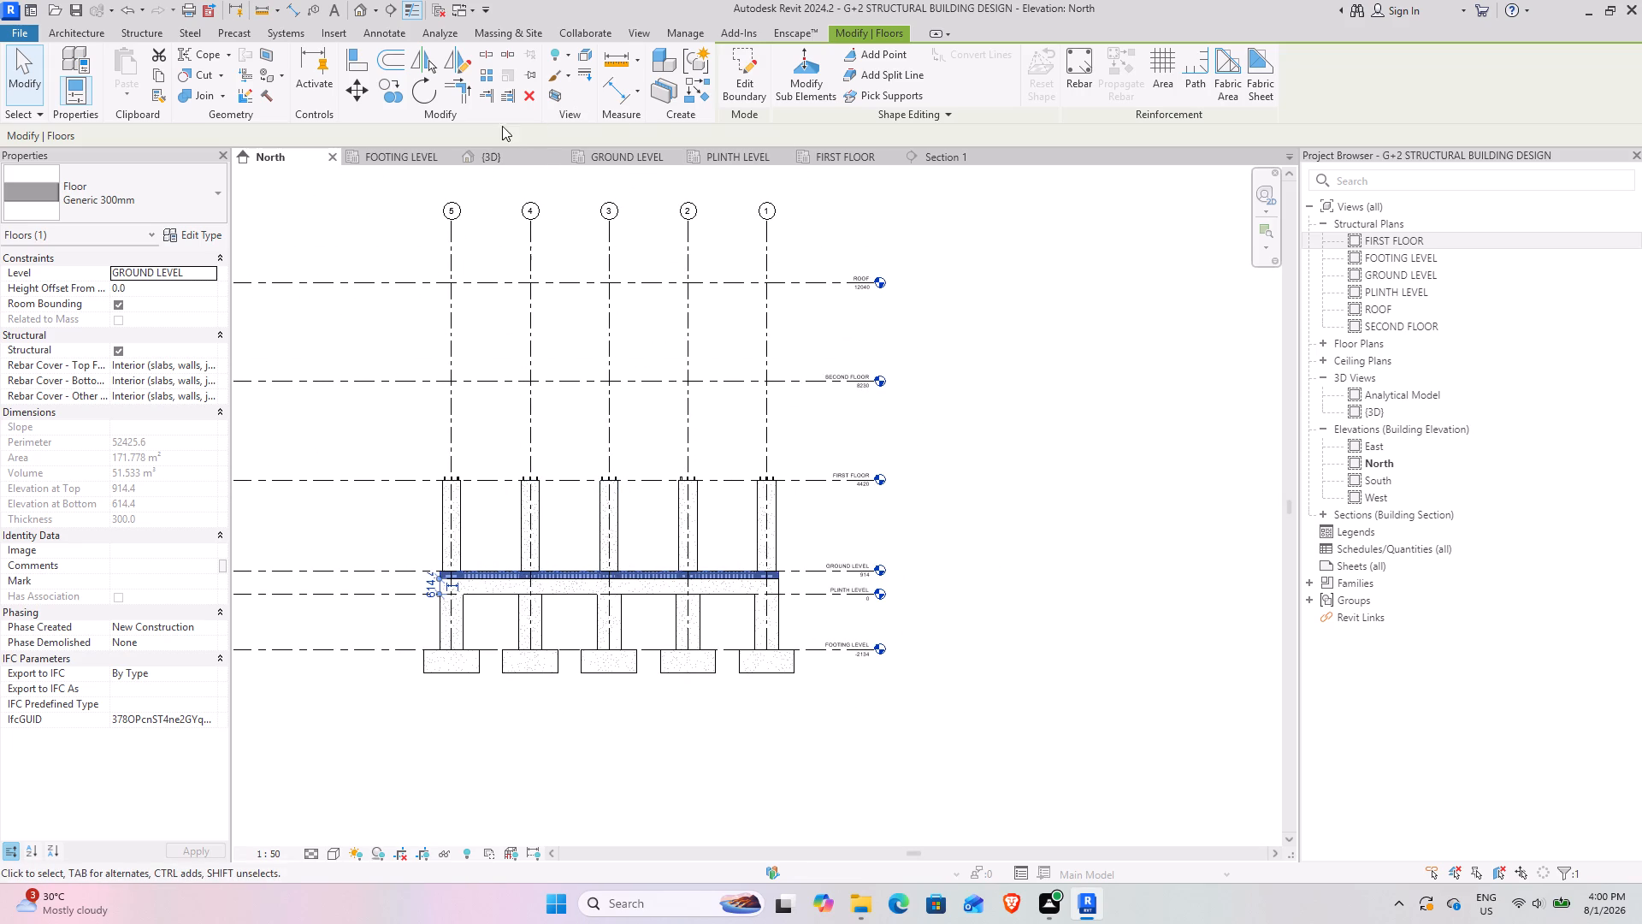
Look over the FIRST FLOOR and FOOTING LEVEL plans, then view the beam layout around grids 8 to 10 in the GROUND LEVEL plan.
{"action": "left_click", "coordinate": [858, 157]}
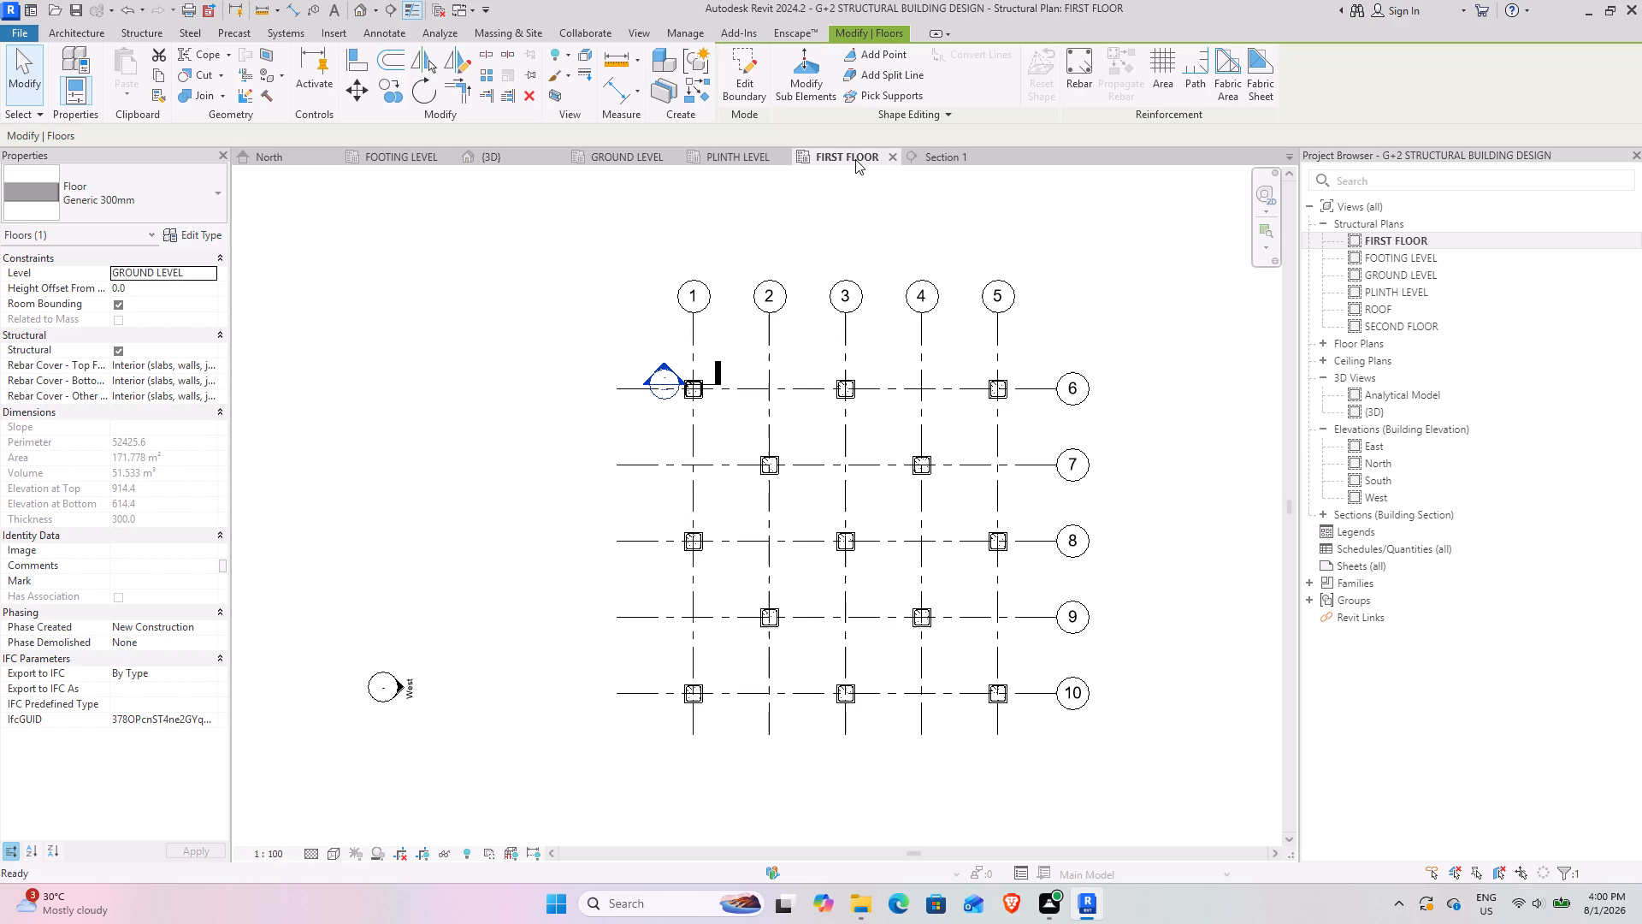
{"action": "left_click", "coordinate": [403, 163]}
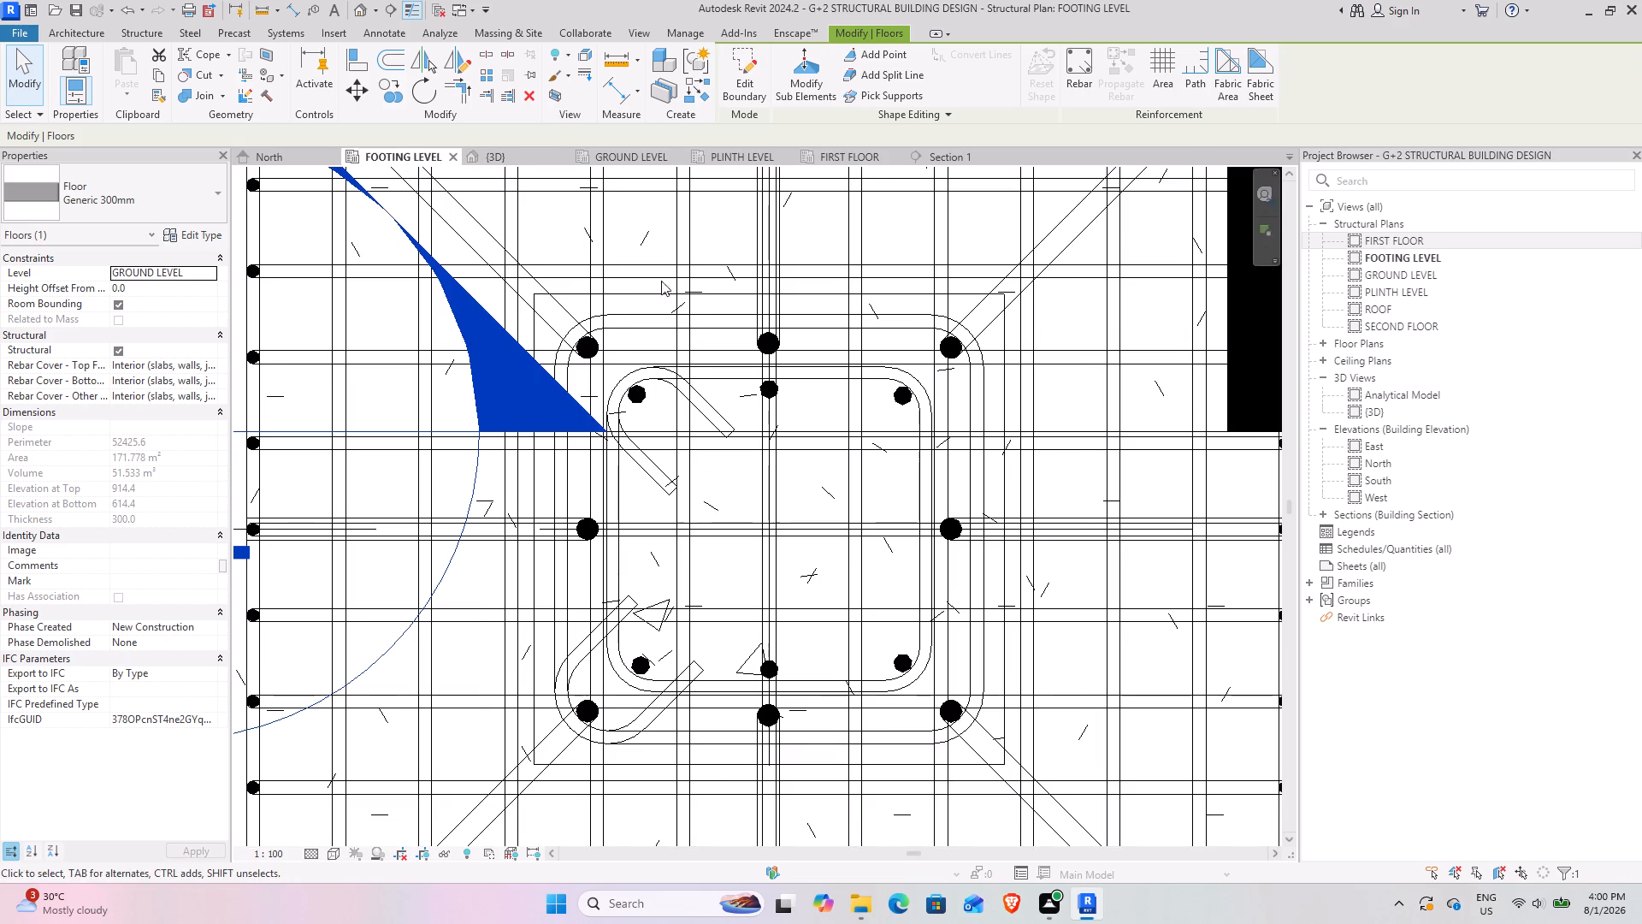
{"action": "left_click", "coordinate": [617, 164]}
{"action": "scroll", "coordinate": [682, 396], "scroll_direction": "down", "scroll_amount": 3}
{"action": "middle_click_drag", "start_coordinate": [604, 442], "coordinate": [595, 450]}
{"action": "scroll", "coordinate": [601, 442], "scroll_direction": "down", "scroll_amount": 11}
{"action": "middle_click_drag", "start_coordinate": [480, 306], "coordinate": [676, 426]}
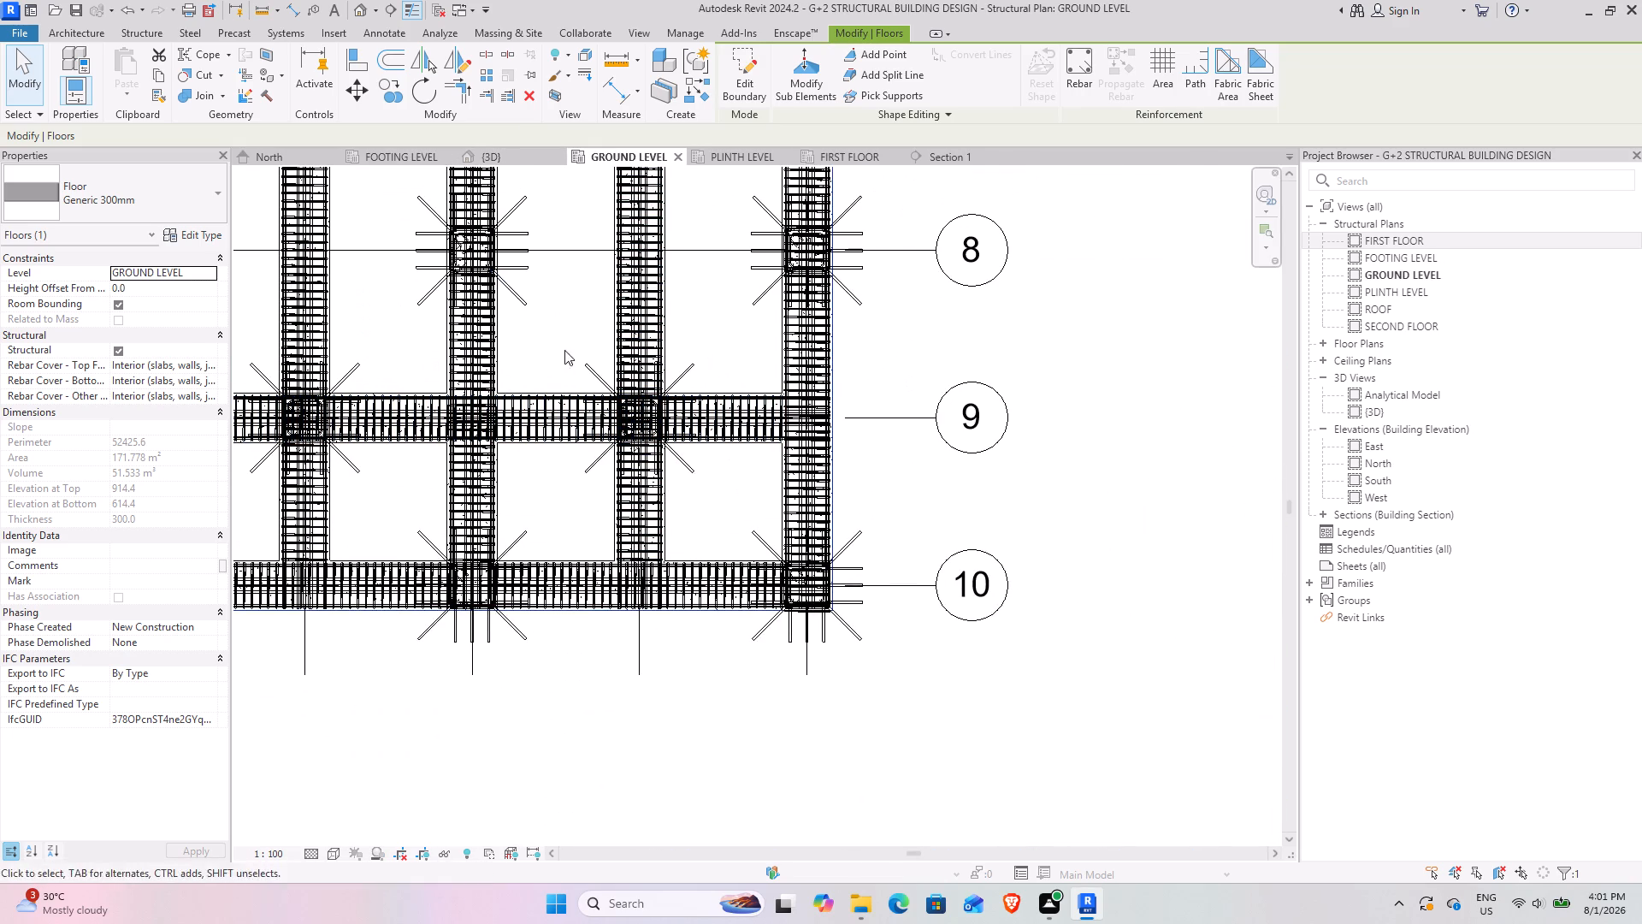
Examine the ground-level slab's edge and the reinforced beams around the grid 1/6 corner in the GROUND LEVEL plan.
{"action": "scroll", "coordinate": [517, 311], "scroll_direction": "down", "scroll_amount": 9}
{"action": "middle_click_drag", "start_coordinate": [519, 290], "coordinate": [619, 530]}
{"action": "scroll", "coordinate": [499, 400], "scroll_direction": "up", "scroll_amount": 5}
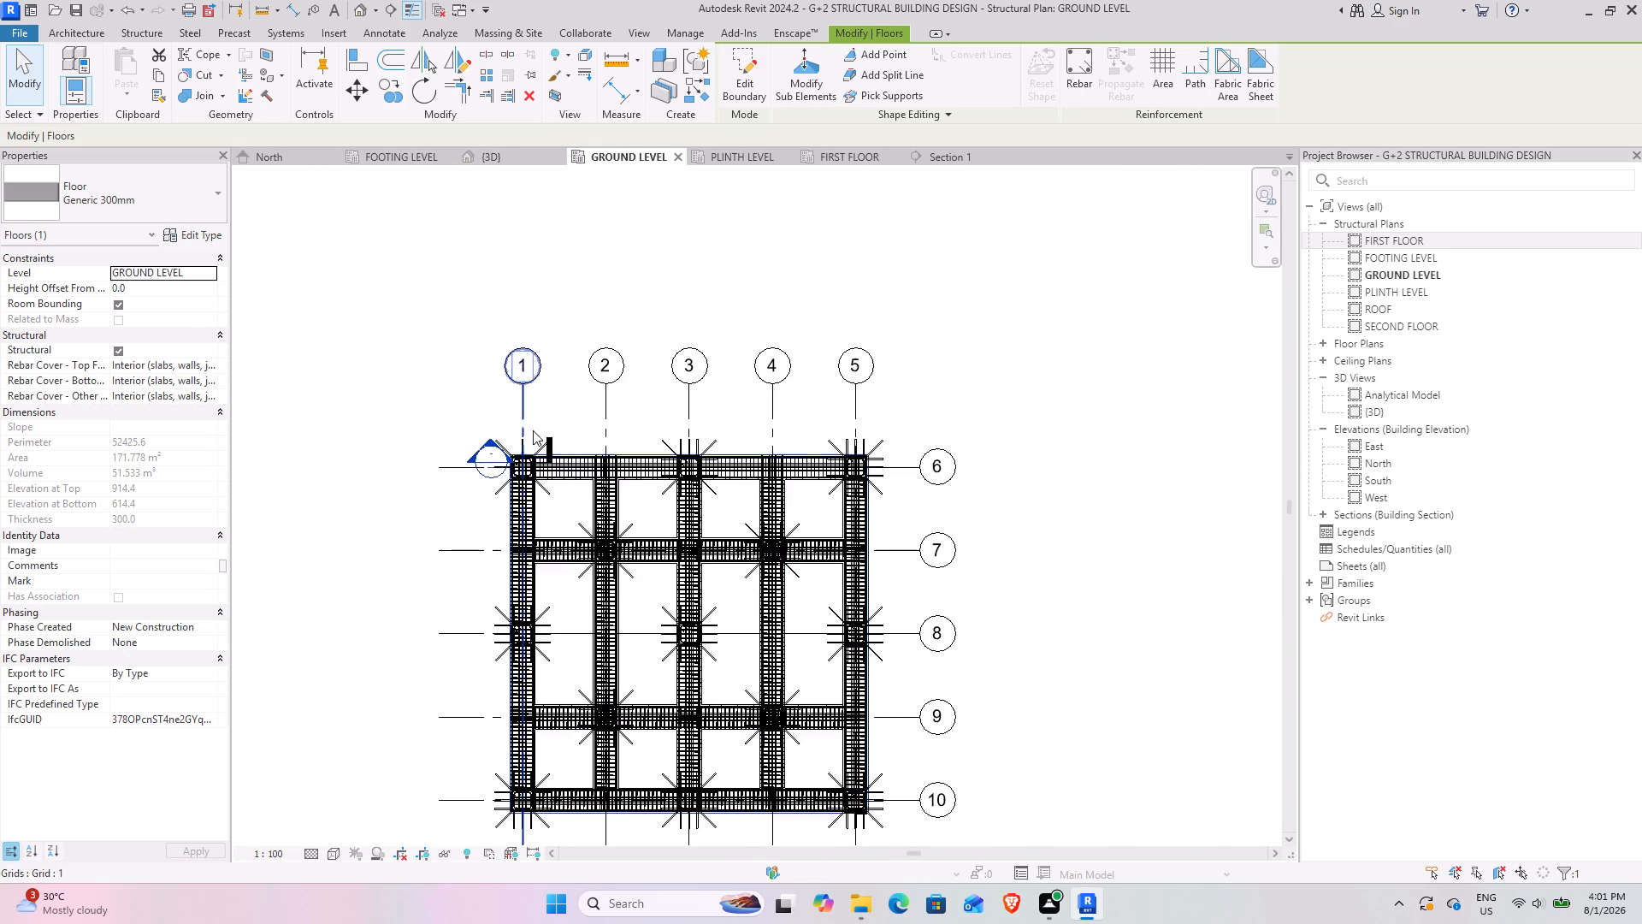
{"action": "scroll", "coordinate": [533, 430], "scroll_direction": "up", "scroll_amount": 12}
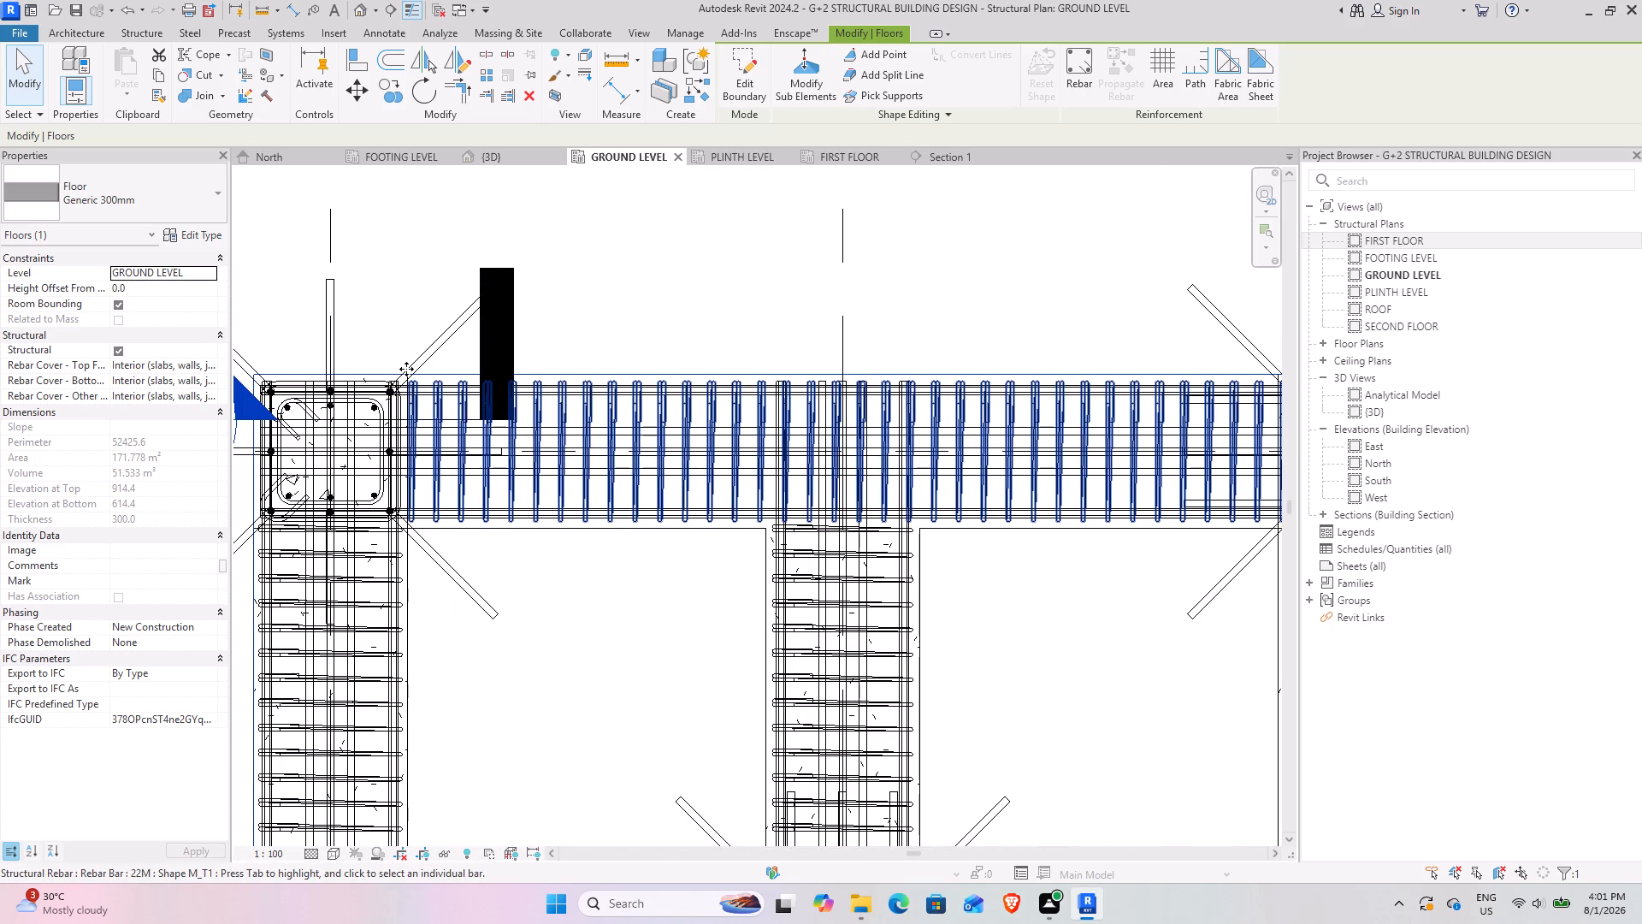
{"action": "left_click", "coordinate": [406, 369]}
{"action": "scroll", "coordinate": [783, 422], "scroll_direction": "down", "scroll_amount": 5}
{"action": "middle_click_drag", "start_coordinate": [674, 509], "coordinate": [558, 255]}
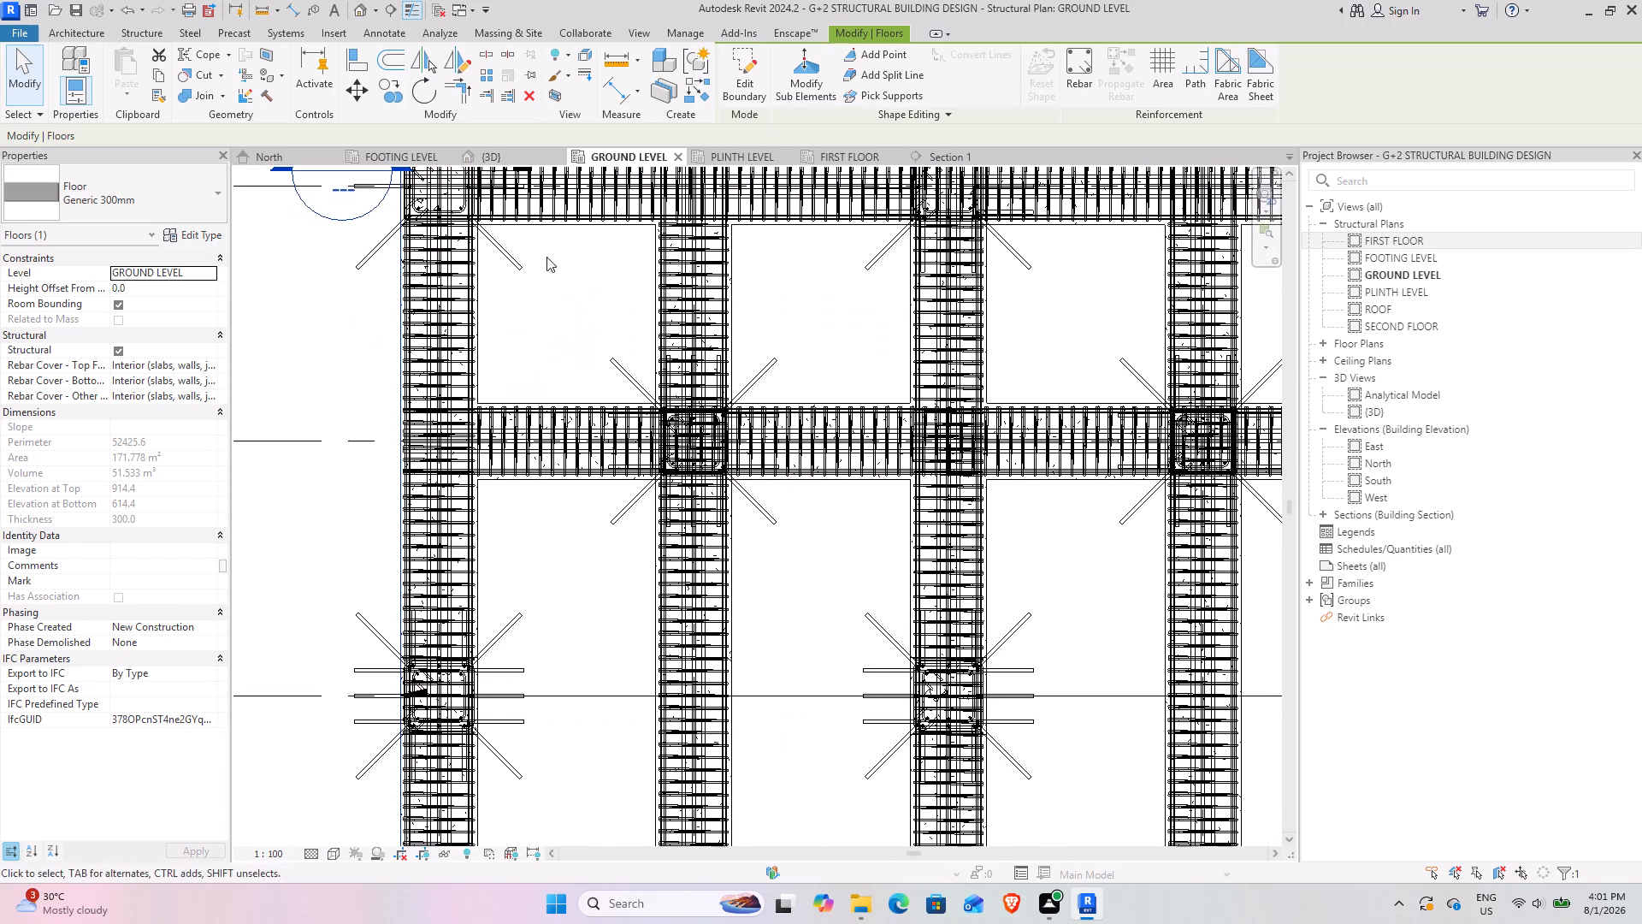
Select the ground-level slab in the North elevation and change its floor type to Concrete-Commercial 362mm.
{"action": "left_click", "coordinate": [267, 150]}
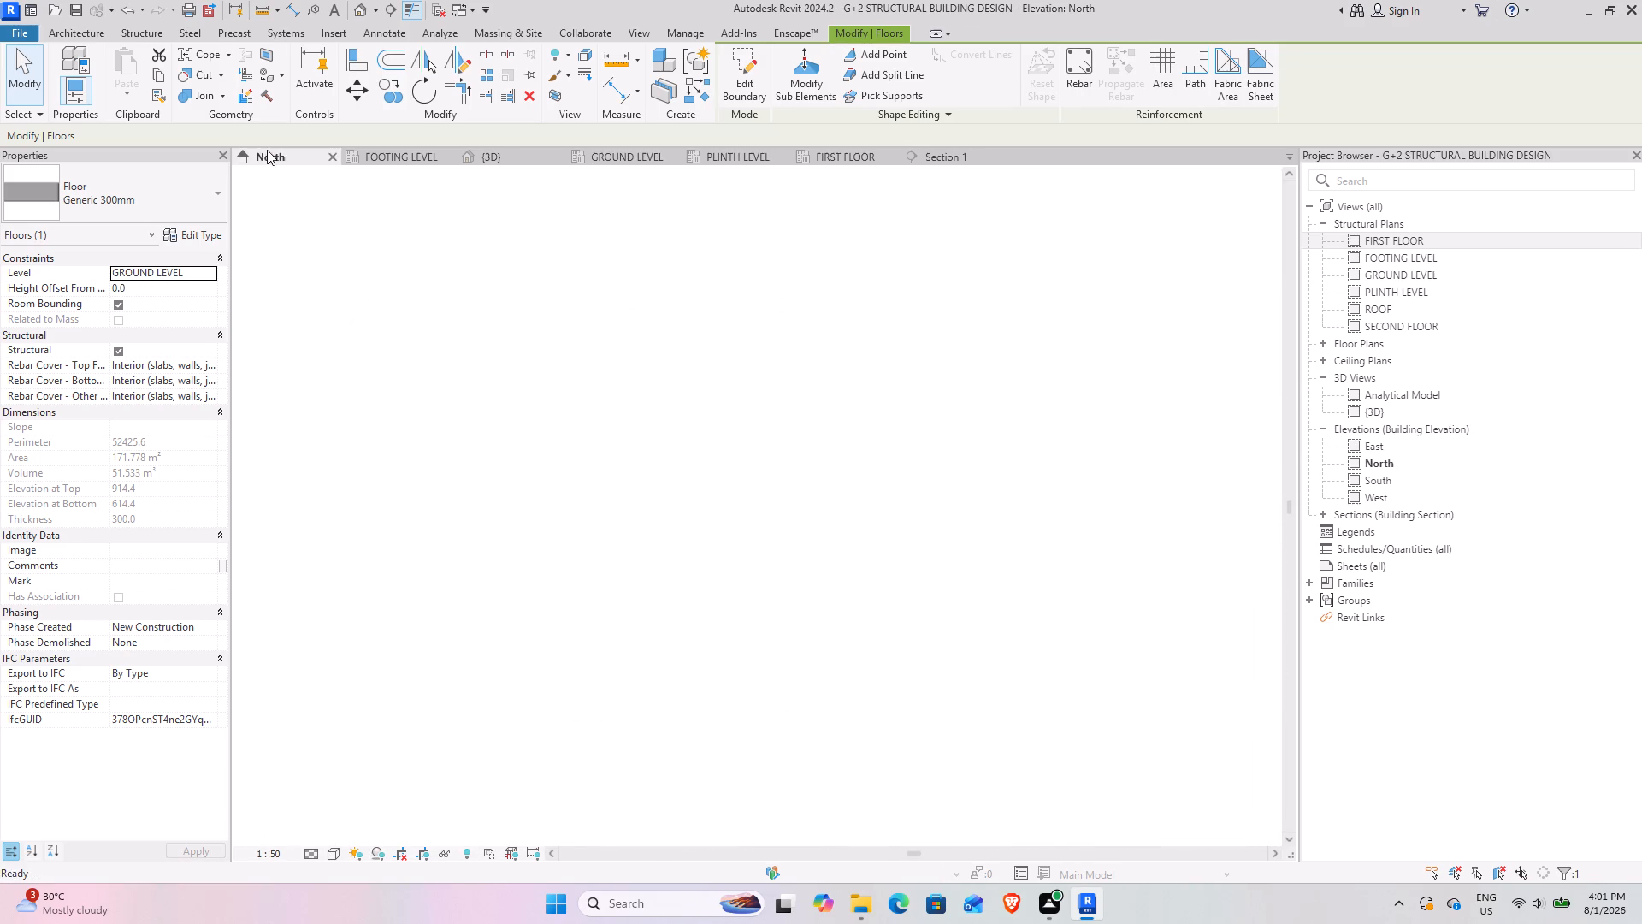
{"action": "left_click", "coordinate": [1013, 460]}
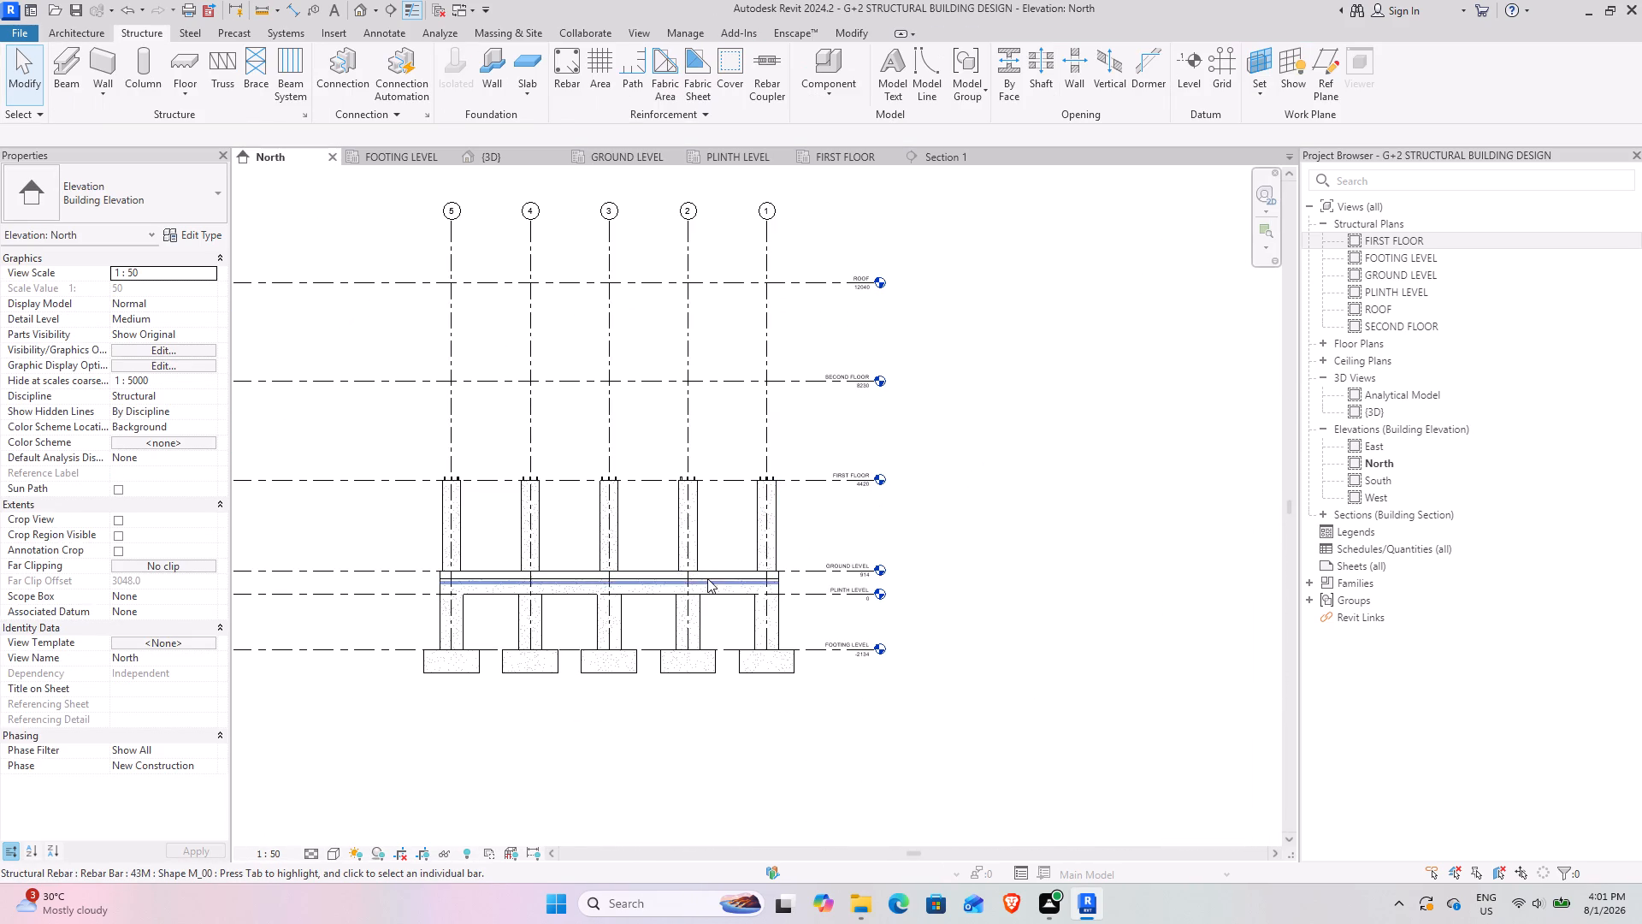
{"action": "scroll", "coordinate": [706, 569], "scroll_direction": "up", "scroll_amount": 13}
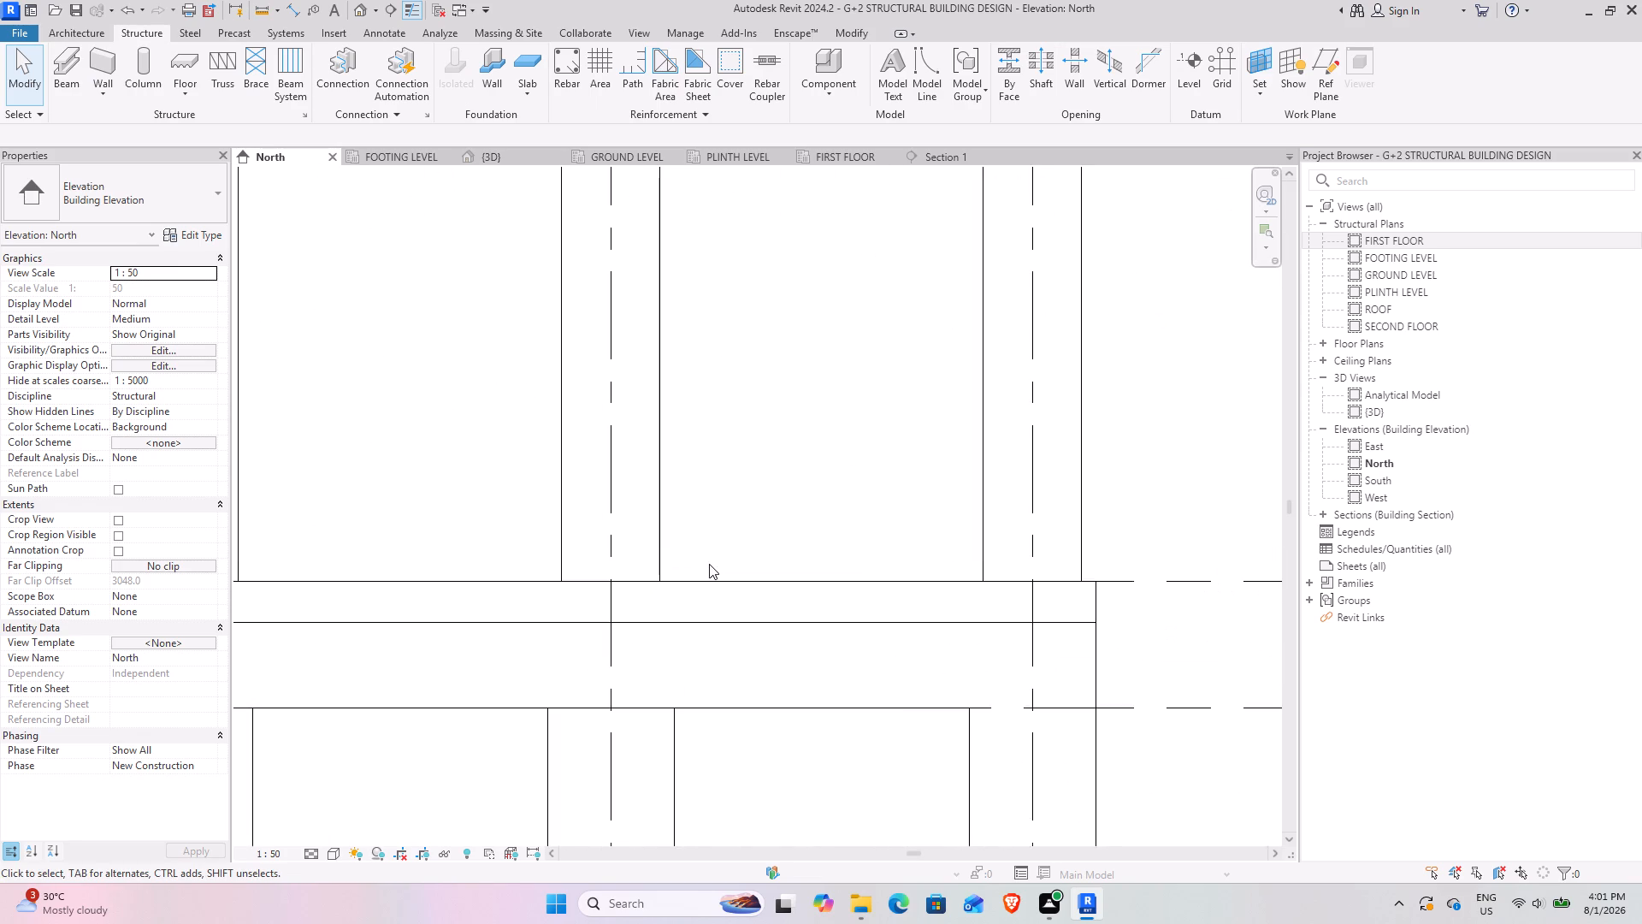
{"action": "left_click", "coordinate": [732, 580]}
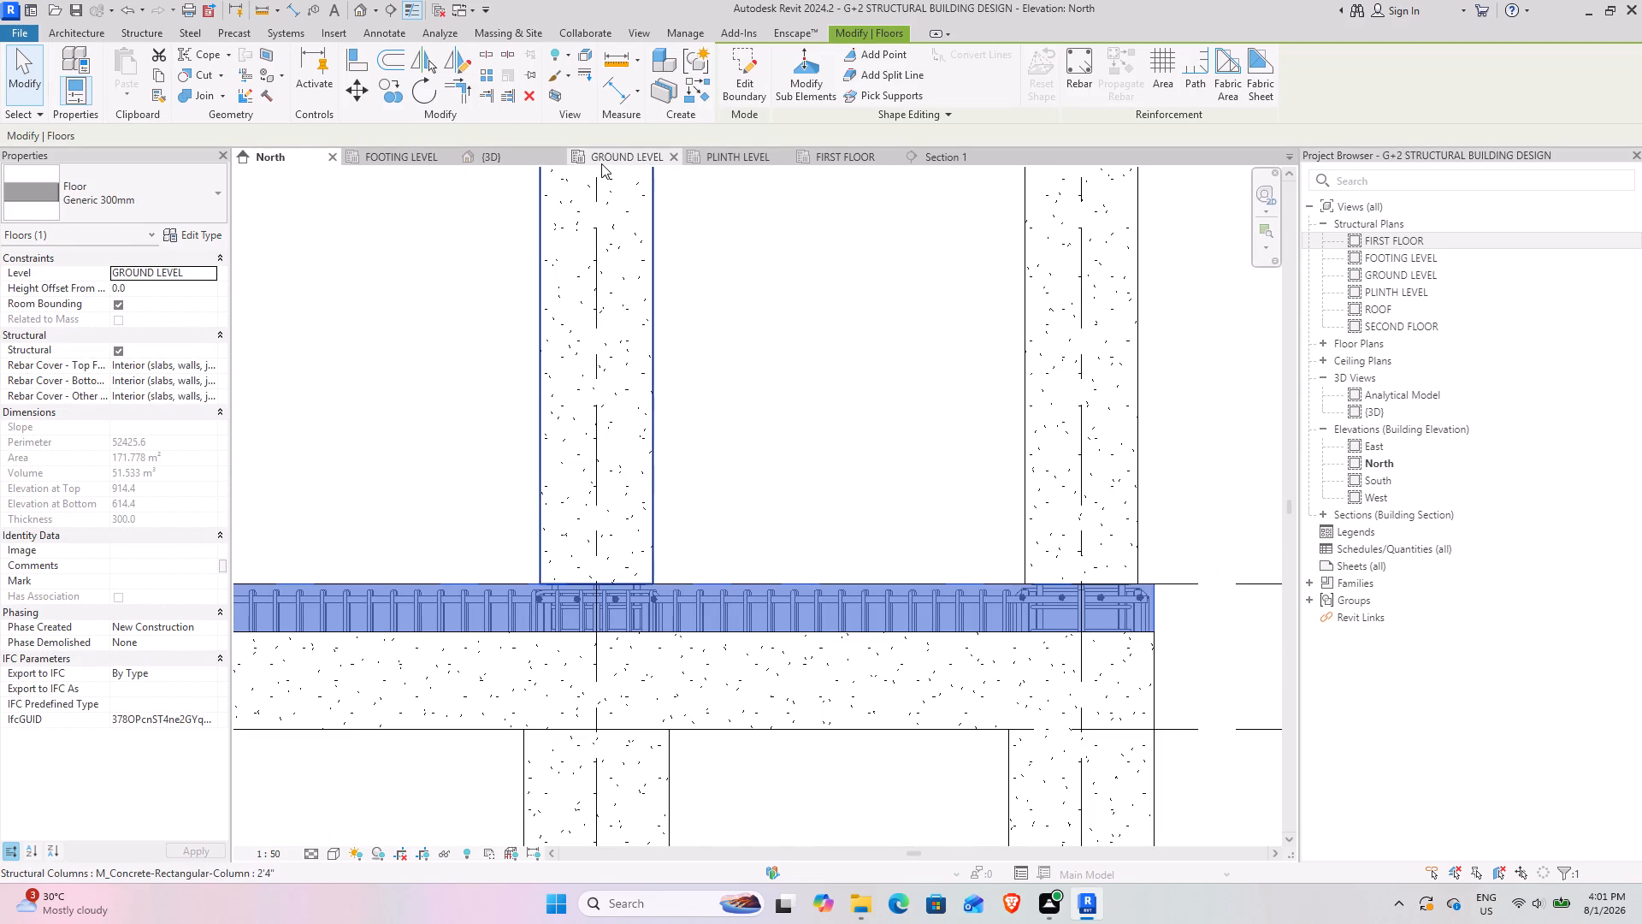
{"action": "left_click", "coordinate": [601, 163]}
{"action": "scroll", "coordinate": [724, 432], "scroll_direction": "down", "scroll_amount": 8}
{"action": "middle_click_drag", "start_coordinate": [913, 459], "coordinate": [603, 441]}
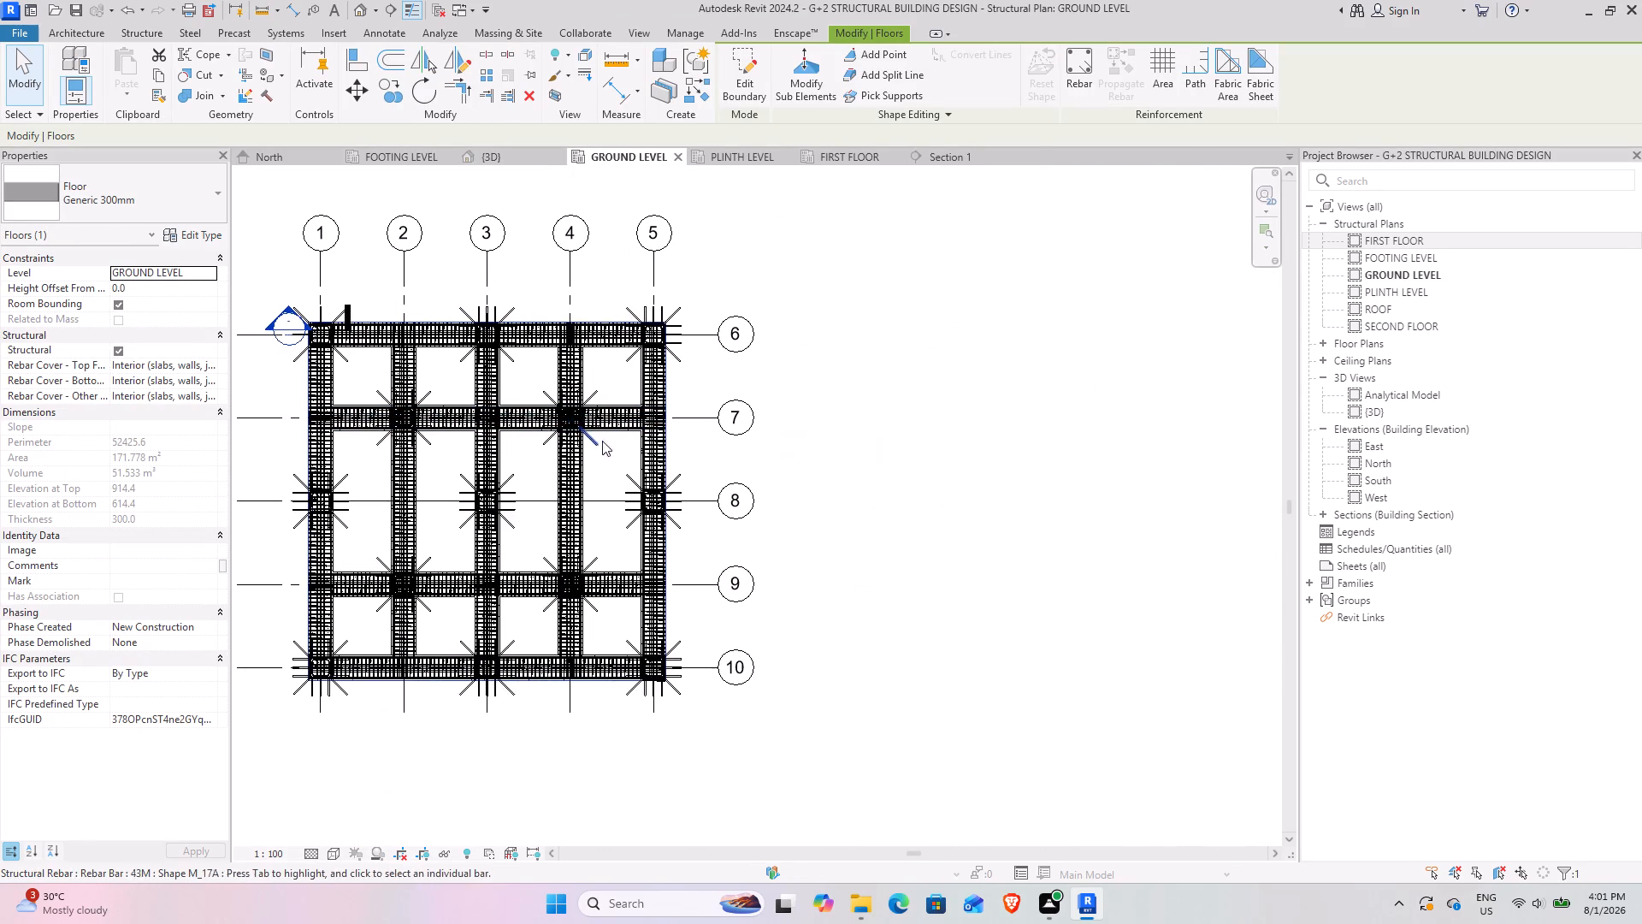
{"action": "scroll", "coordinate": [656, 428], "scroll_direction": "up", "scroll_amount": 10}
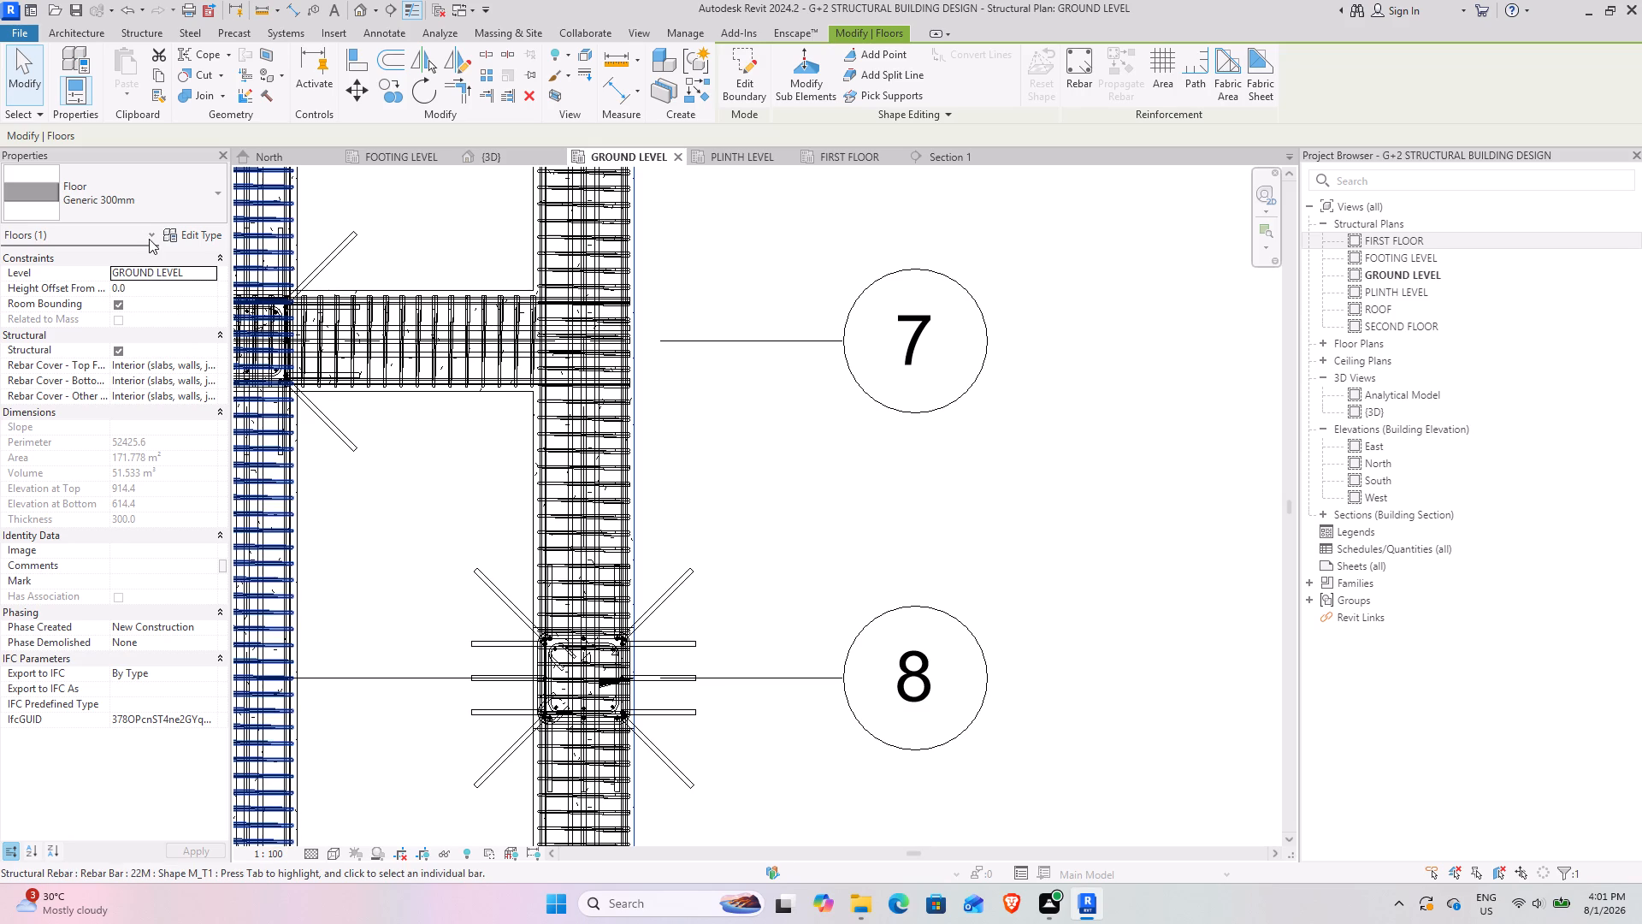
{"action": "left_click", "coordinate": [180, 202]}
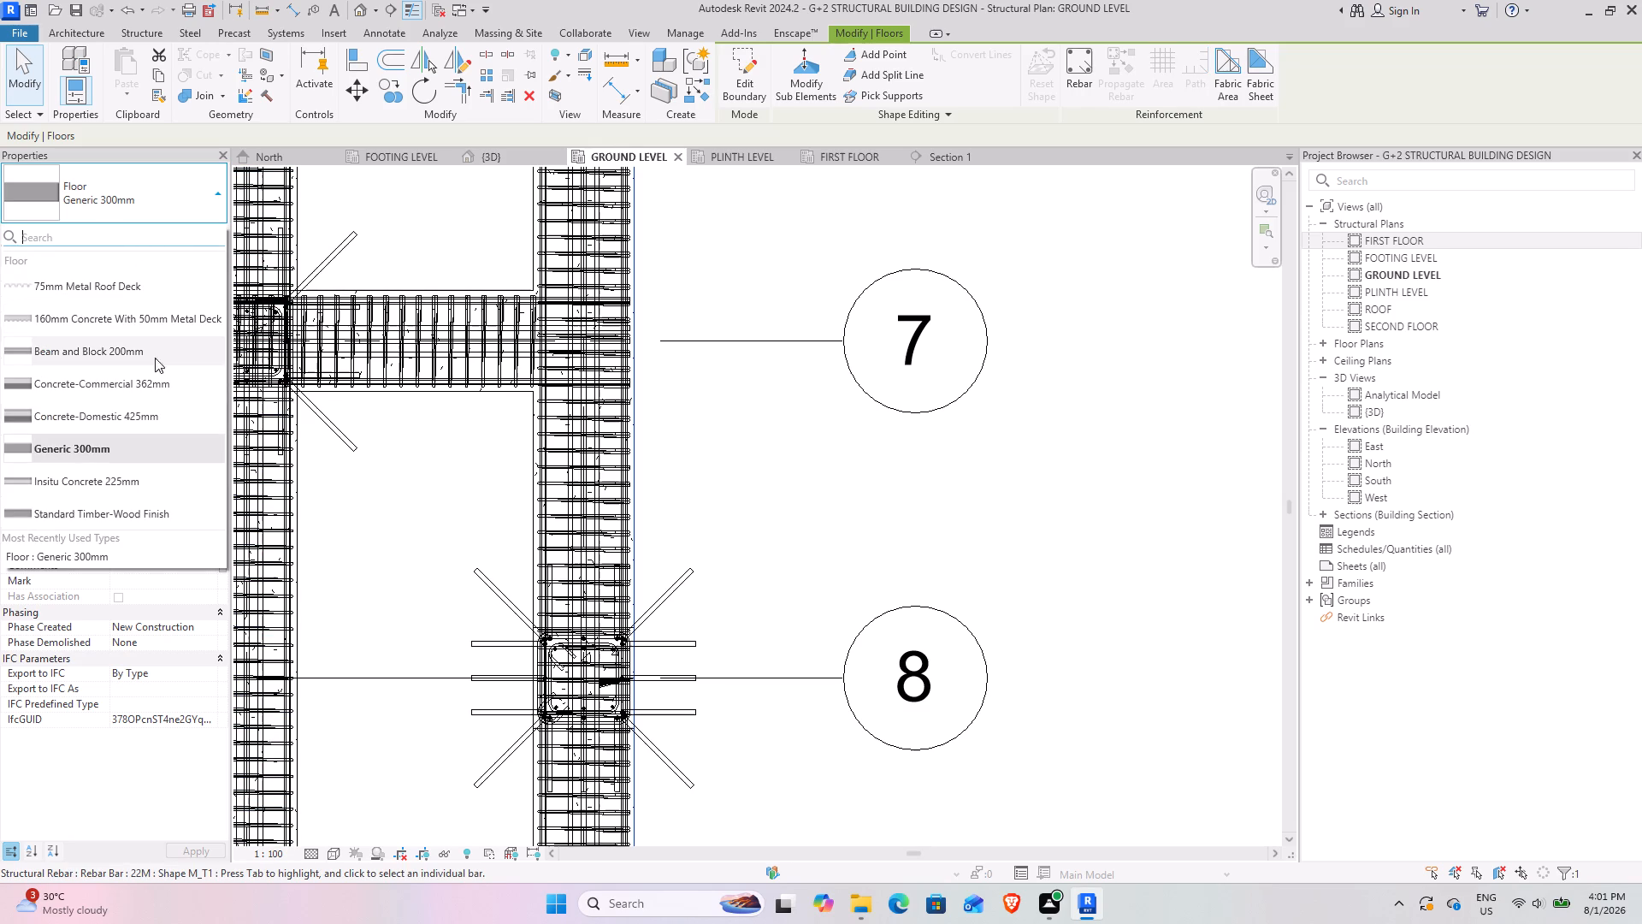
{"action": "left_click", "coordinate": [152, 387]}
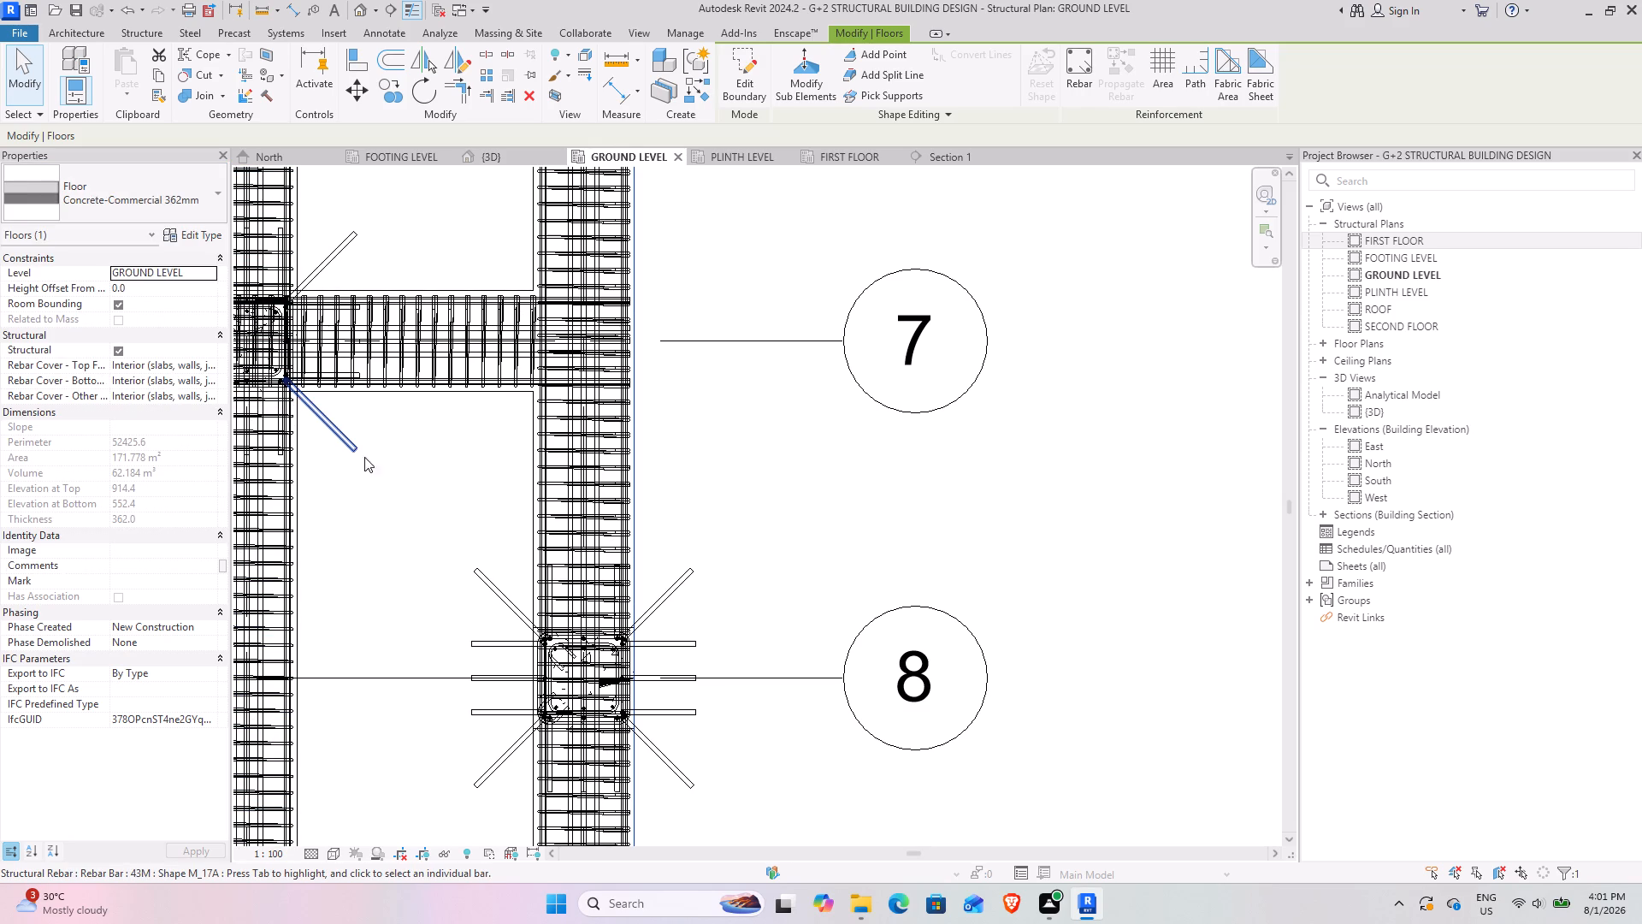
{"action": "left_click", "coordinate": [732, 447]}
Examine the beam bays, column joints and reinforcement across grids 6 to 9 in the GROUND LEVEL plan.
{"action": "scroll", "coordinate": [530, 485], "scroll_direction": "down", "scroll_amount": 1}
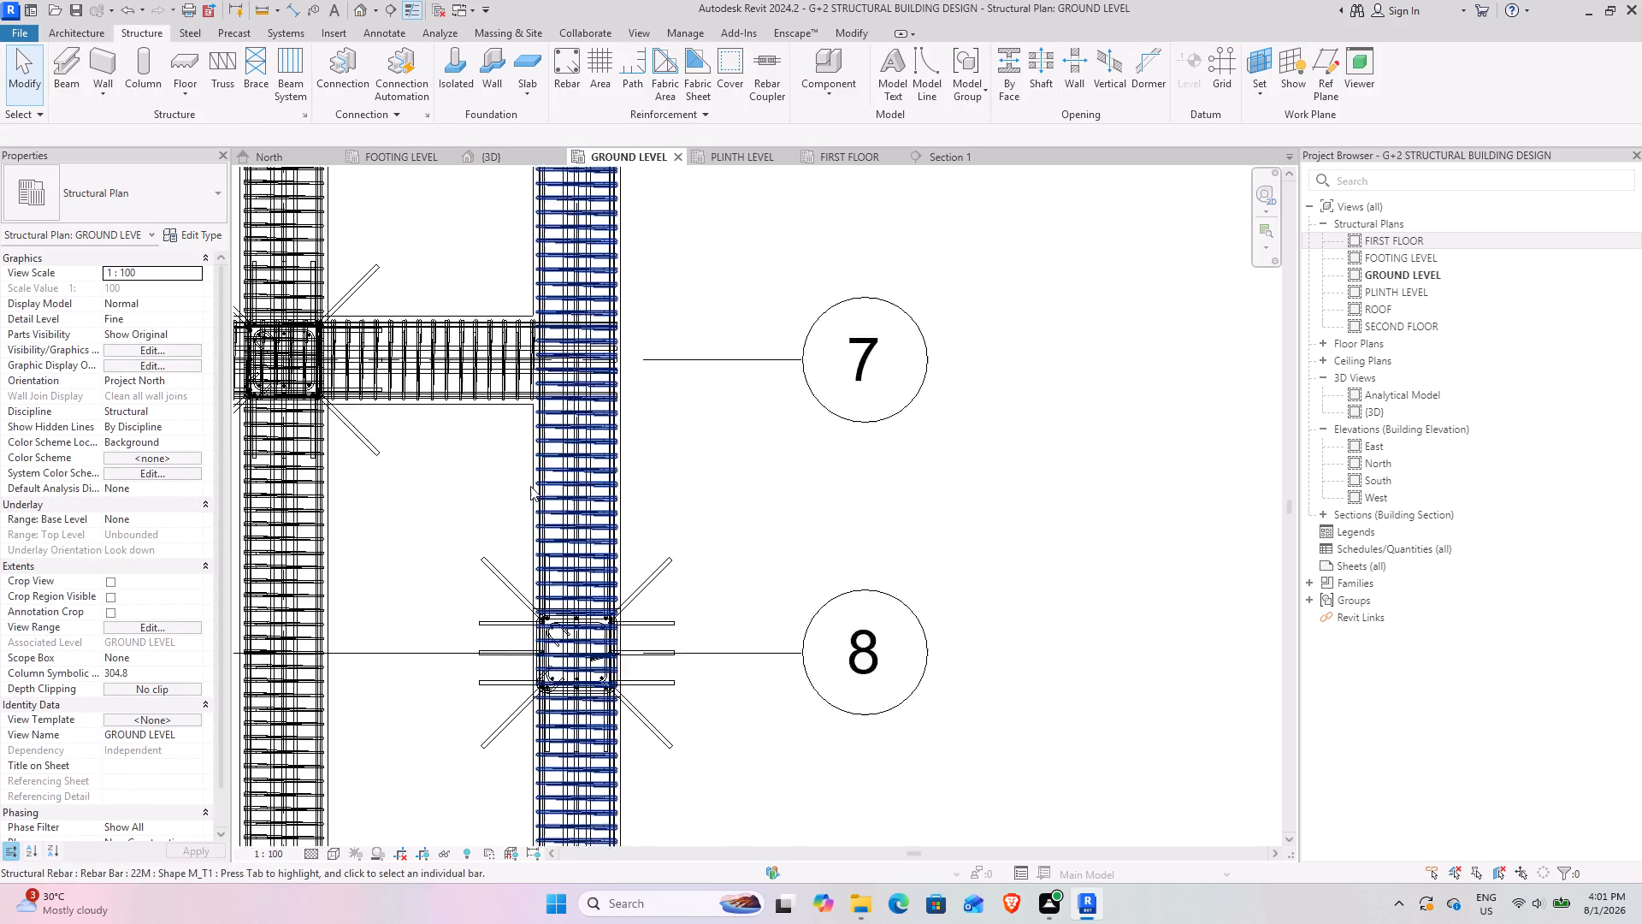
{"action": "scroll", "coordinate": [530, 486], "scroll_direction": "down", "scroll_amount": 2}
{"action": "middle_click_drag", "start_coordinate": [459, 551], "coordinate": [640, 490]}
{"action": "scroll", "coordinate": [587, 511], "scroll_direction": "up", "scroll_amount": 3}
{"action": "scroll", "coordinate": [581, 540], "scroll_direction": "down", "scroll_amount": 5}
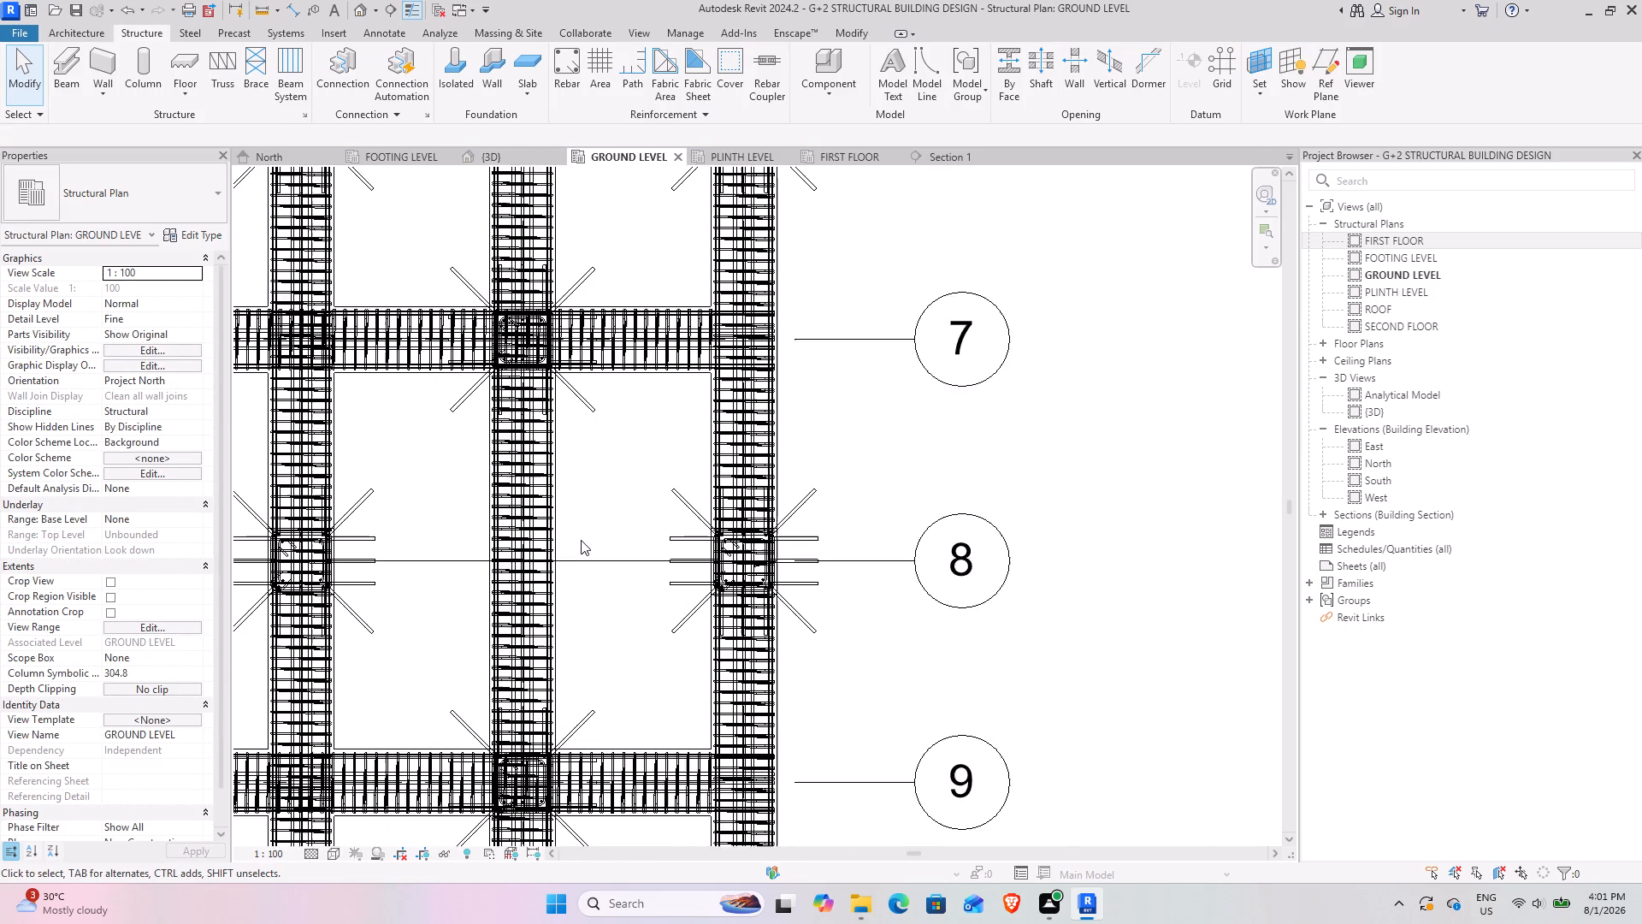
{"action": "scroll", "coordinate": [581, 540], "scroll_direction": "down", "scroll_amount": 2}
{"action": "middle_click_drag", "start_coordinate": [353, 533], "coordinate": [774, 532]}
{"action": "scroll", "coordinate": [717, 382], "scroll_direction": "up", "scroll_amount": 9}
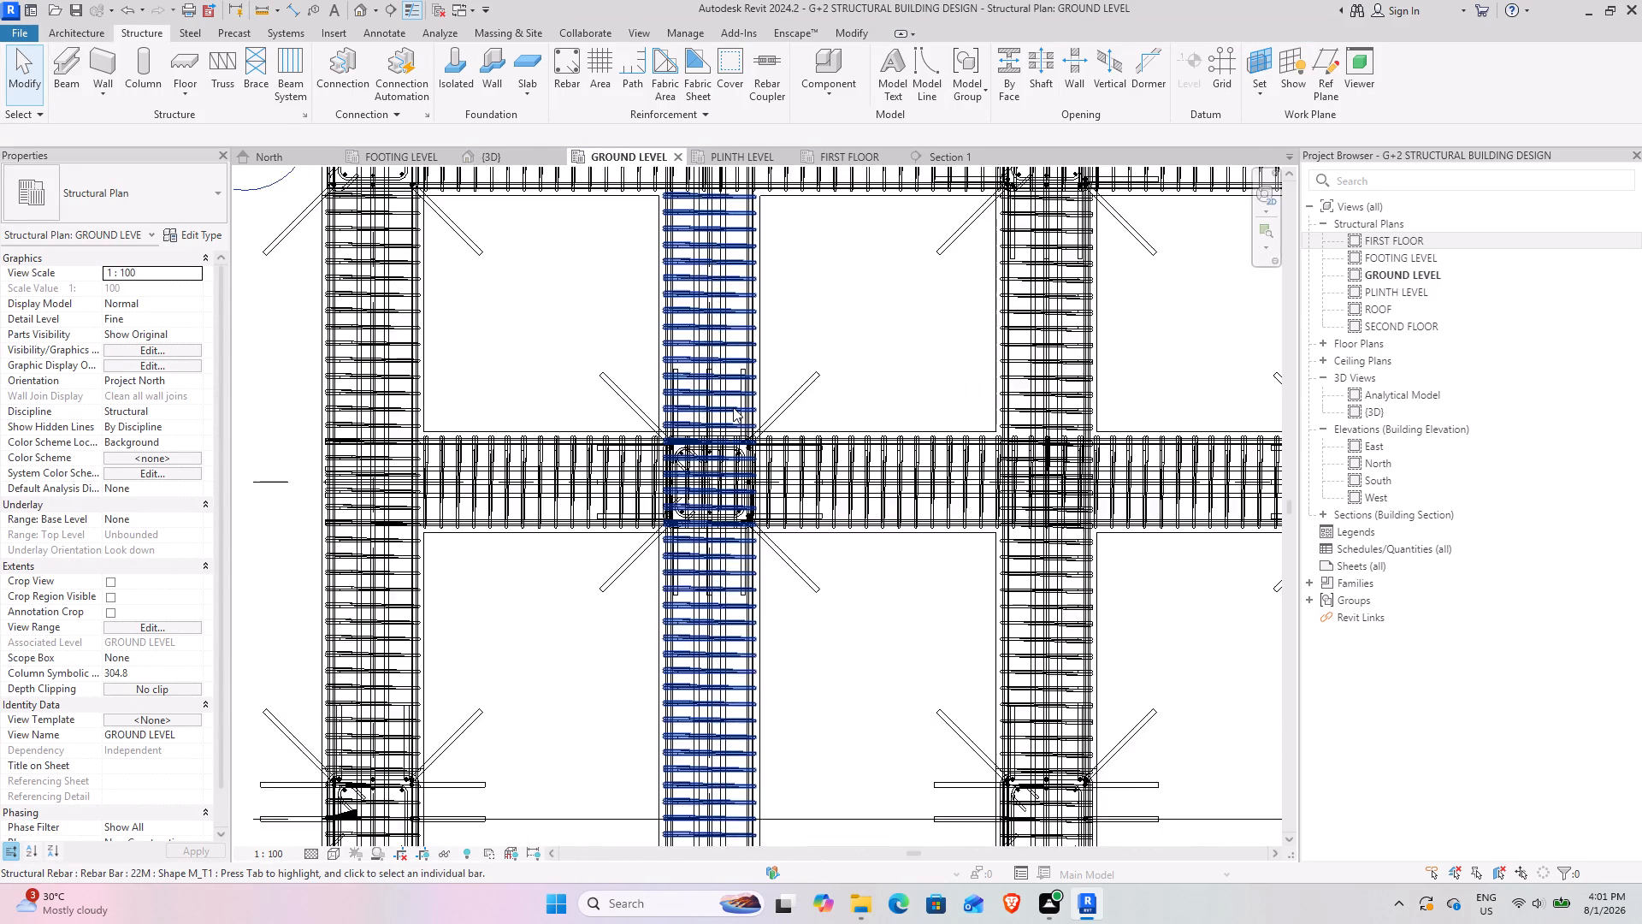
{"action": "scroll", "coordinate": [733, 407], "scroll_direction": "up", "scroll_amount": 2}
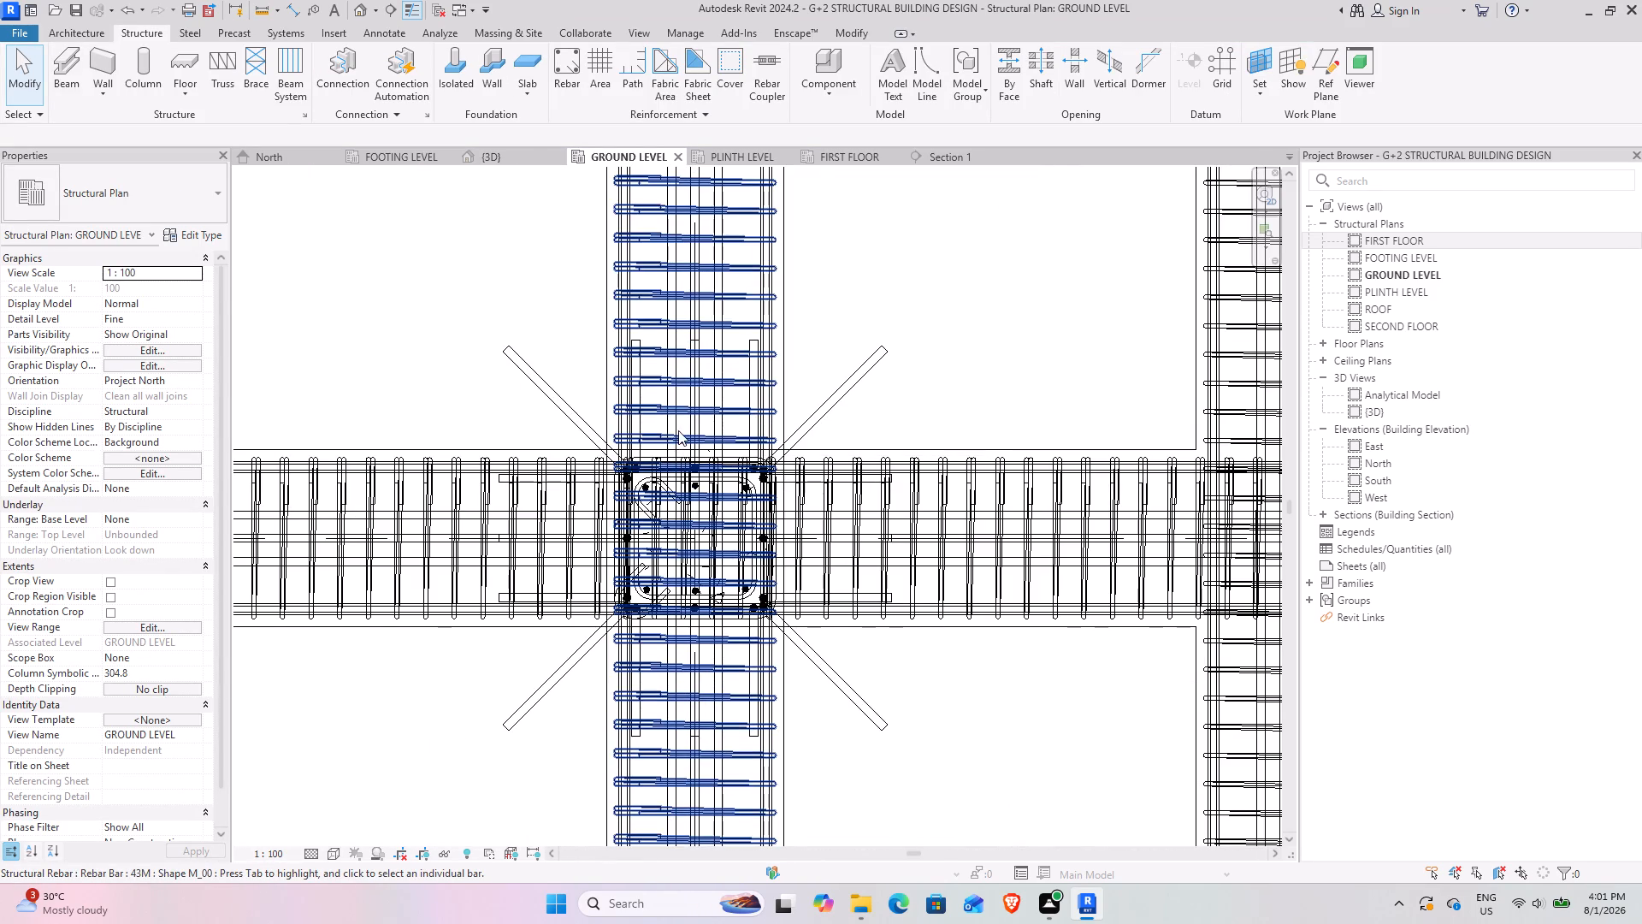
{"action": "scroll", "coordinate": [662, 353], "scroll_direction": "down", "scroll_amount": 8}
{"action": "middle_click_drag", "start_coordinate": [653, 338], "coordinate": [586, 489]}
{"action": "scroll", "coordinate": [558, 487], "scroll_direction": "up", "scroll_amount": 6}
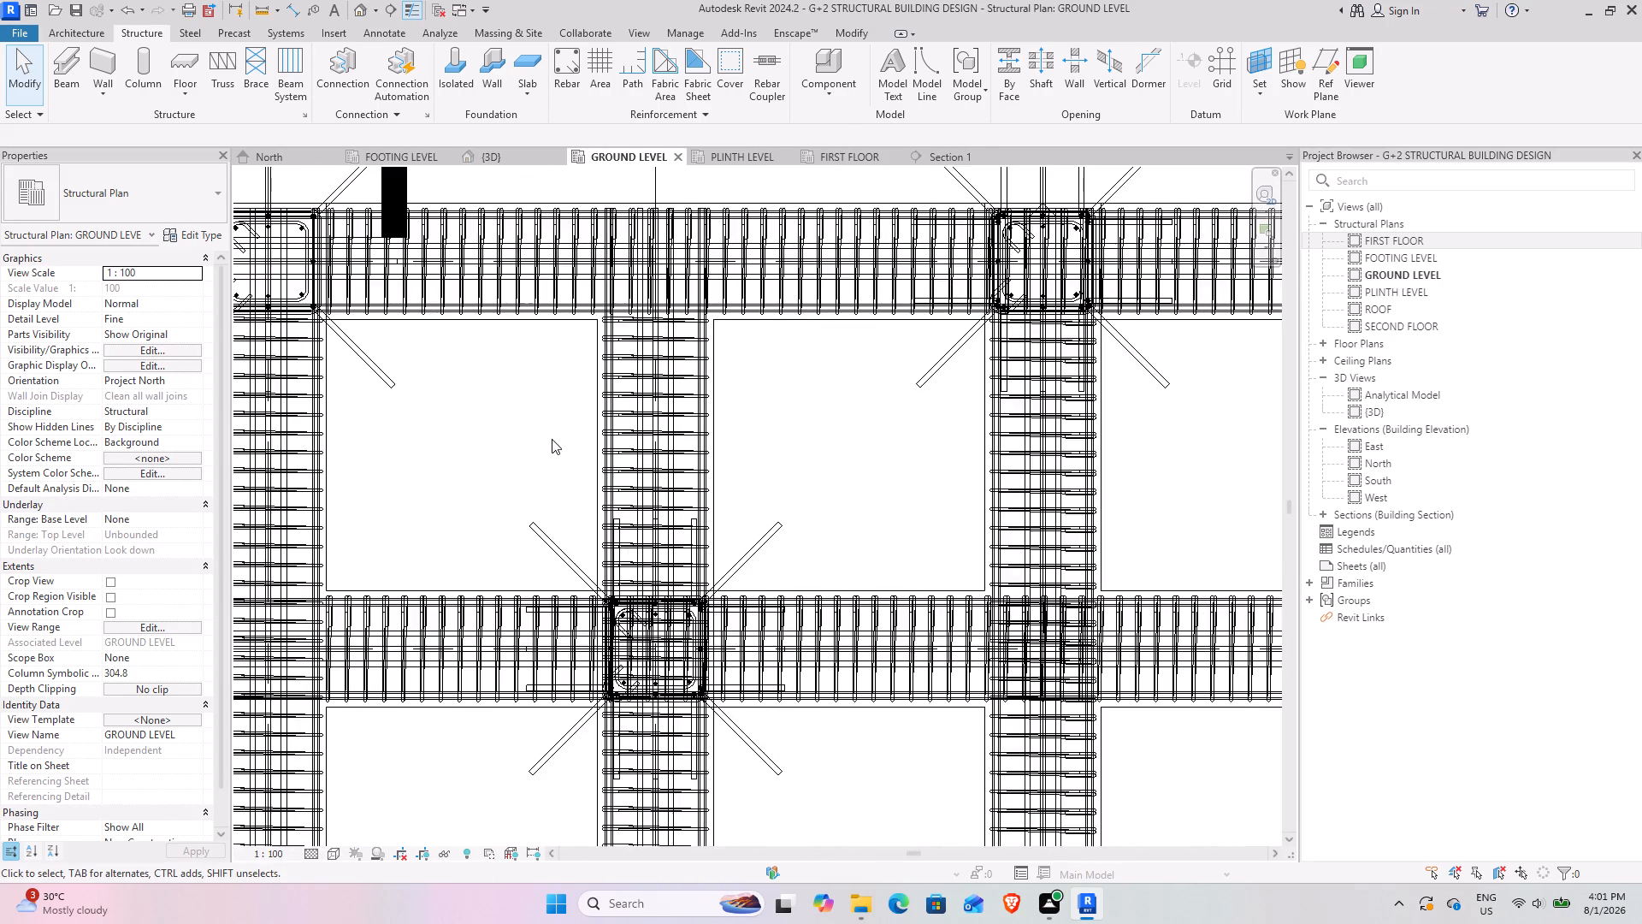
{"action": "middle_click_drag", "start_coordinate": [552, 439], "coordinate": [593, 559]}
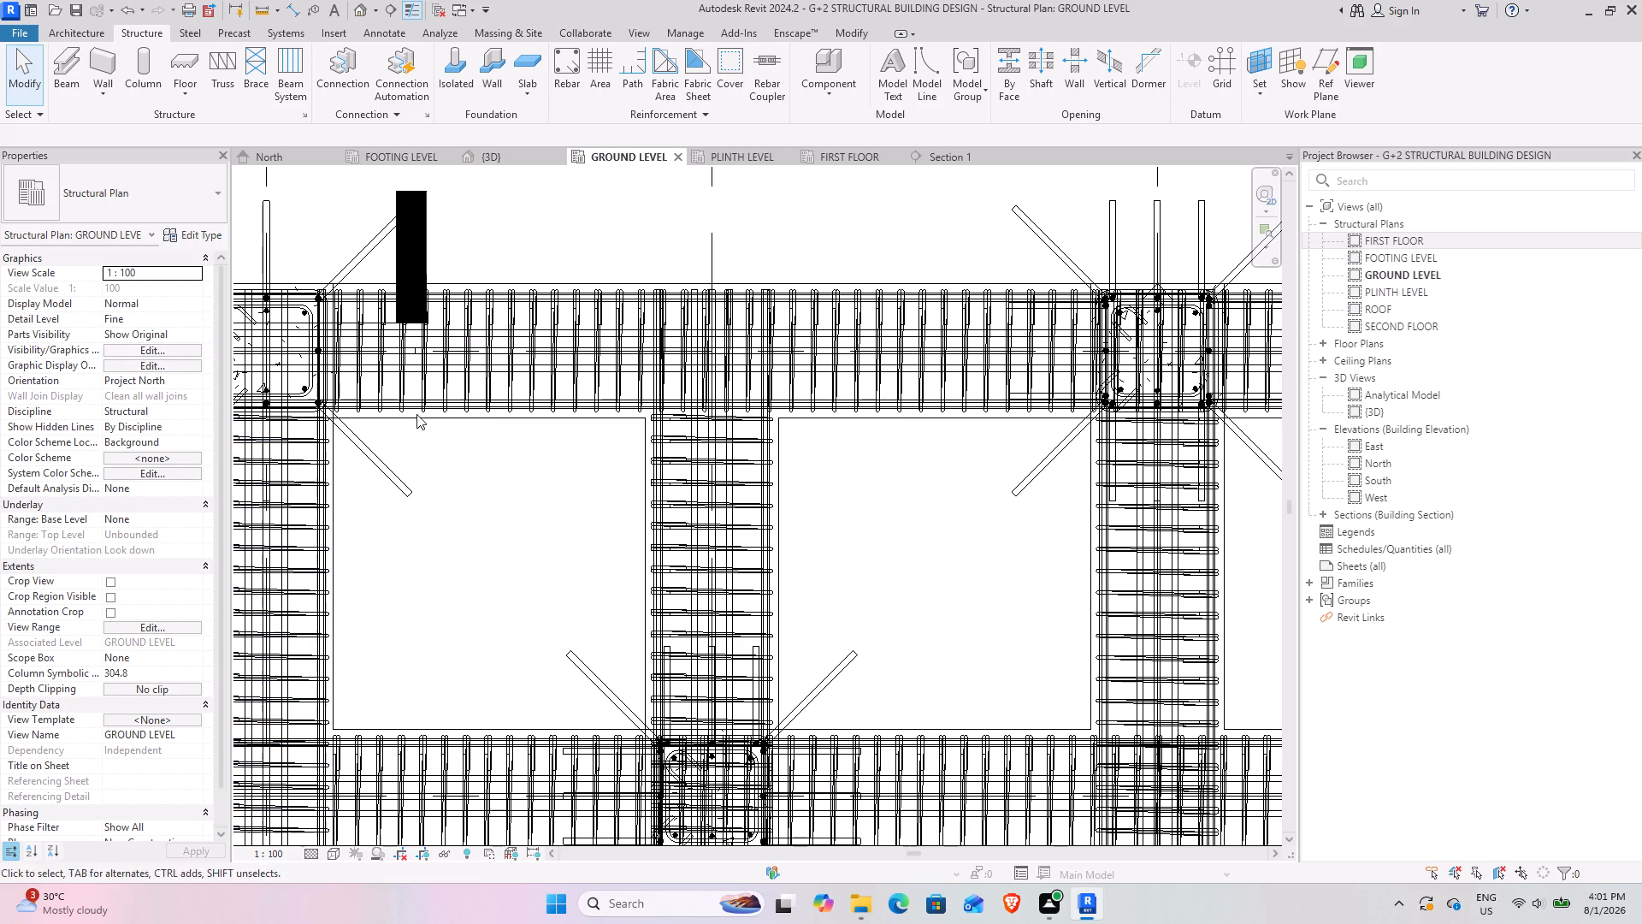
Inspect the slab and reinforced beams in the 3D view from the front and from a low corner angle.
{"action": "left_click", "coordinate": [493, 161]}
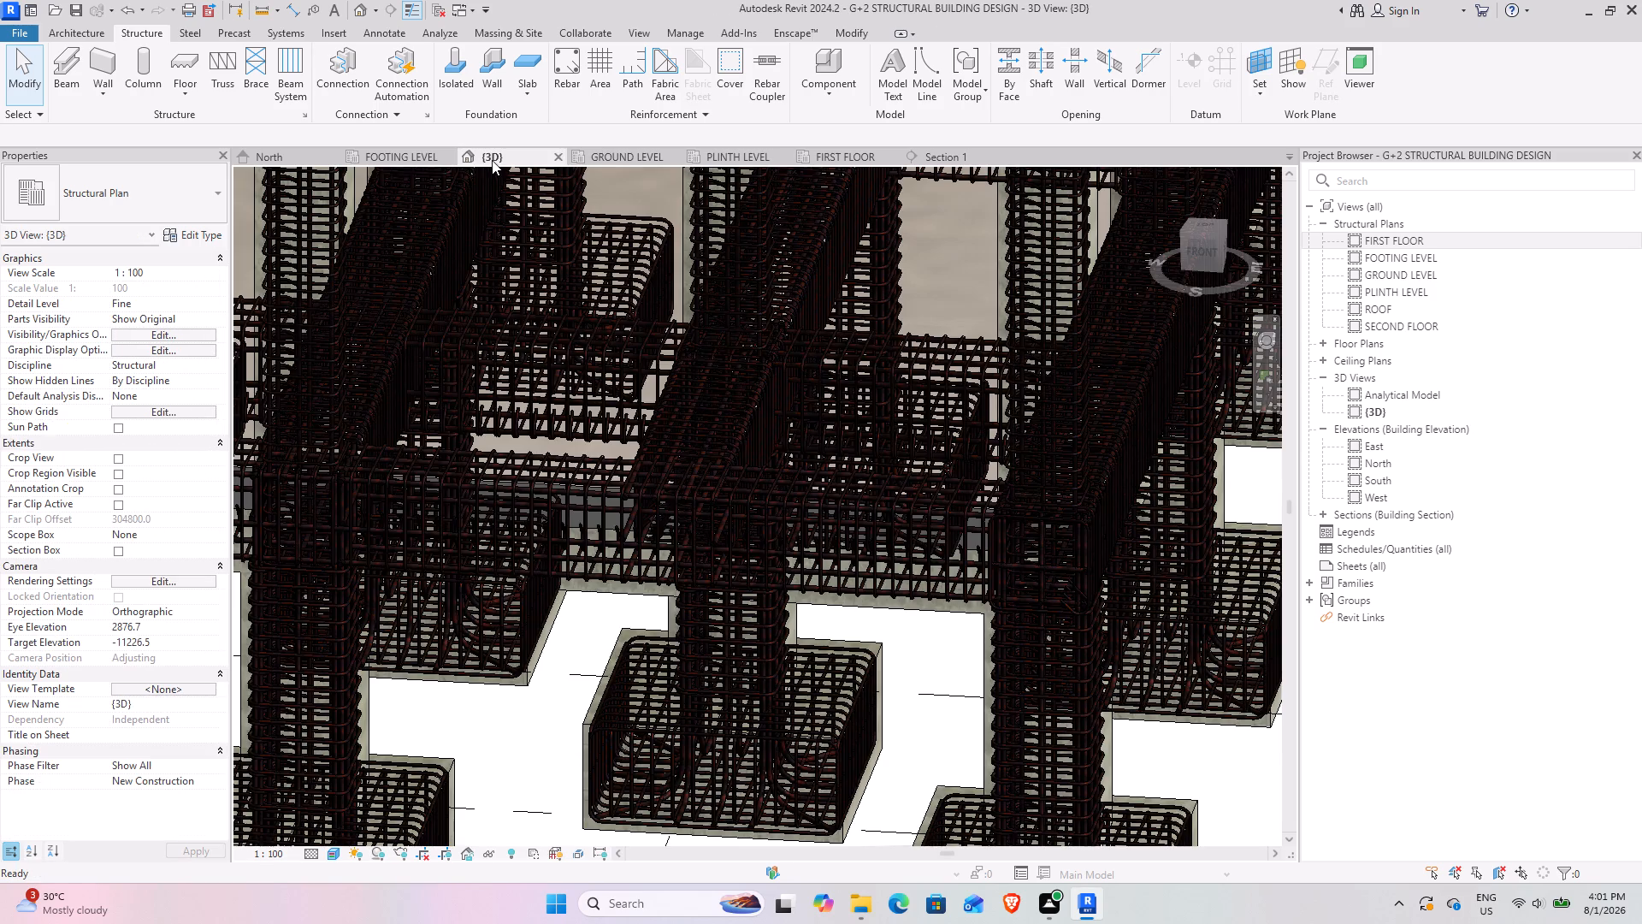
{"action": "scroll", "coordinate": [588, 538], "scroll_direction": "down", "scroll_amount": 8}
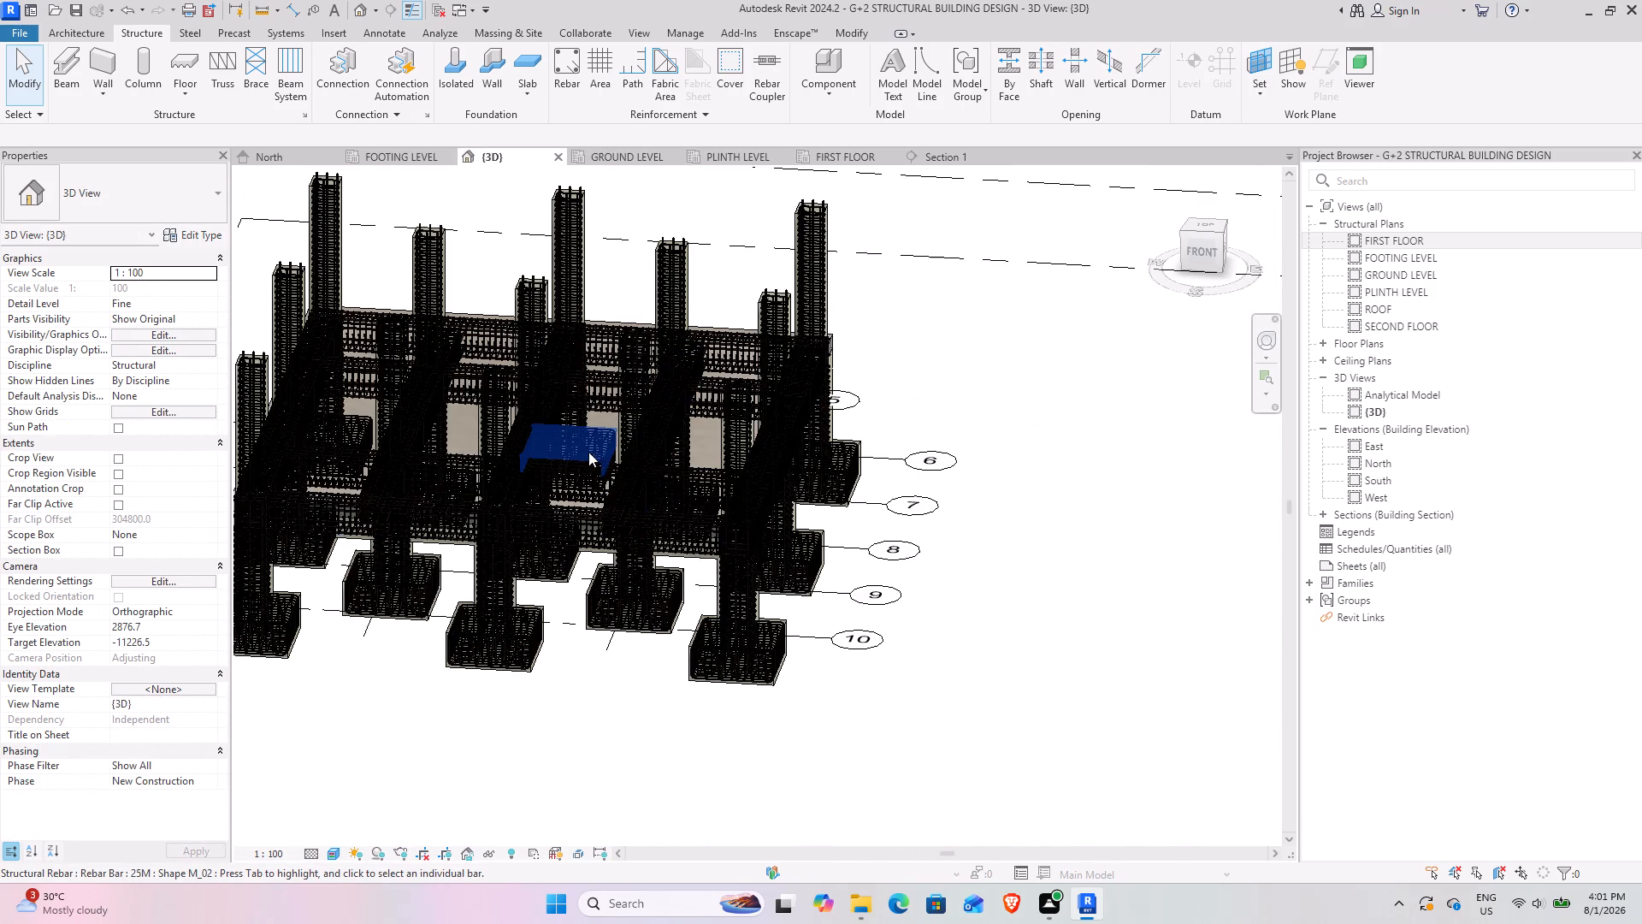
{"action": "middle_click_drag", "start_coordinate": [570, 492], "coordinate": [761, 374]}
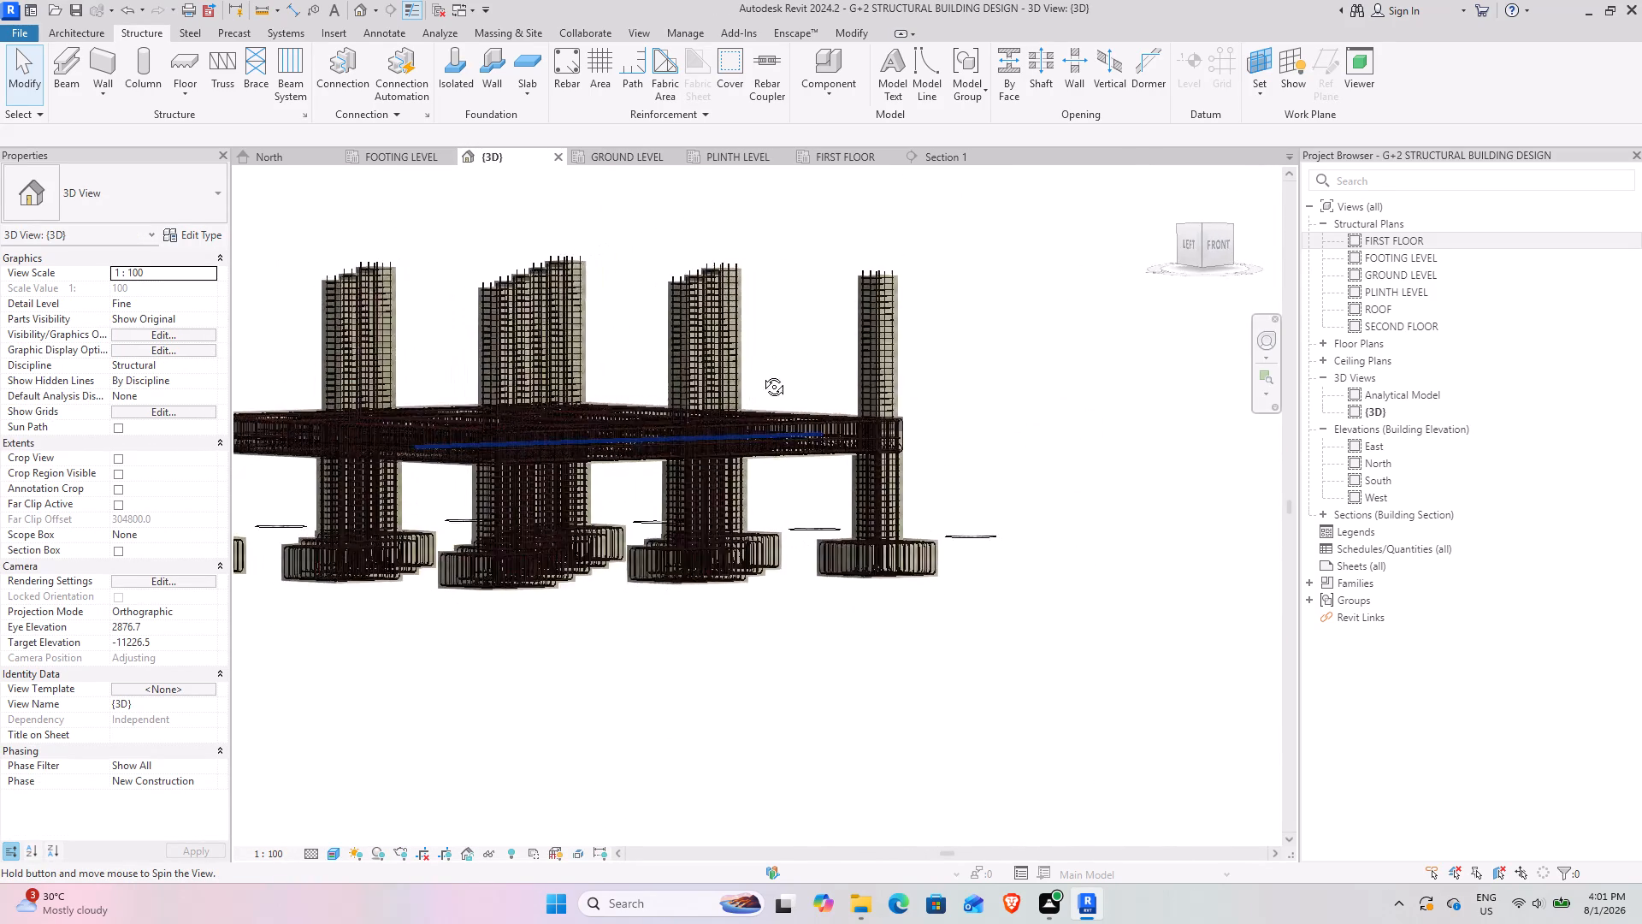
{"action": "middle_click_drag", "start_coordinate": [761, 374], "coordinate": [599, 406]}
{"action": "scroll", "coordinate": [541, 518], "scroll_direction": "down", "scroll_amount": 4}
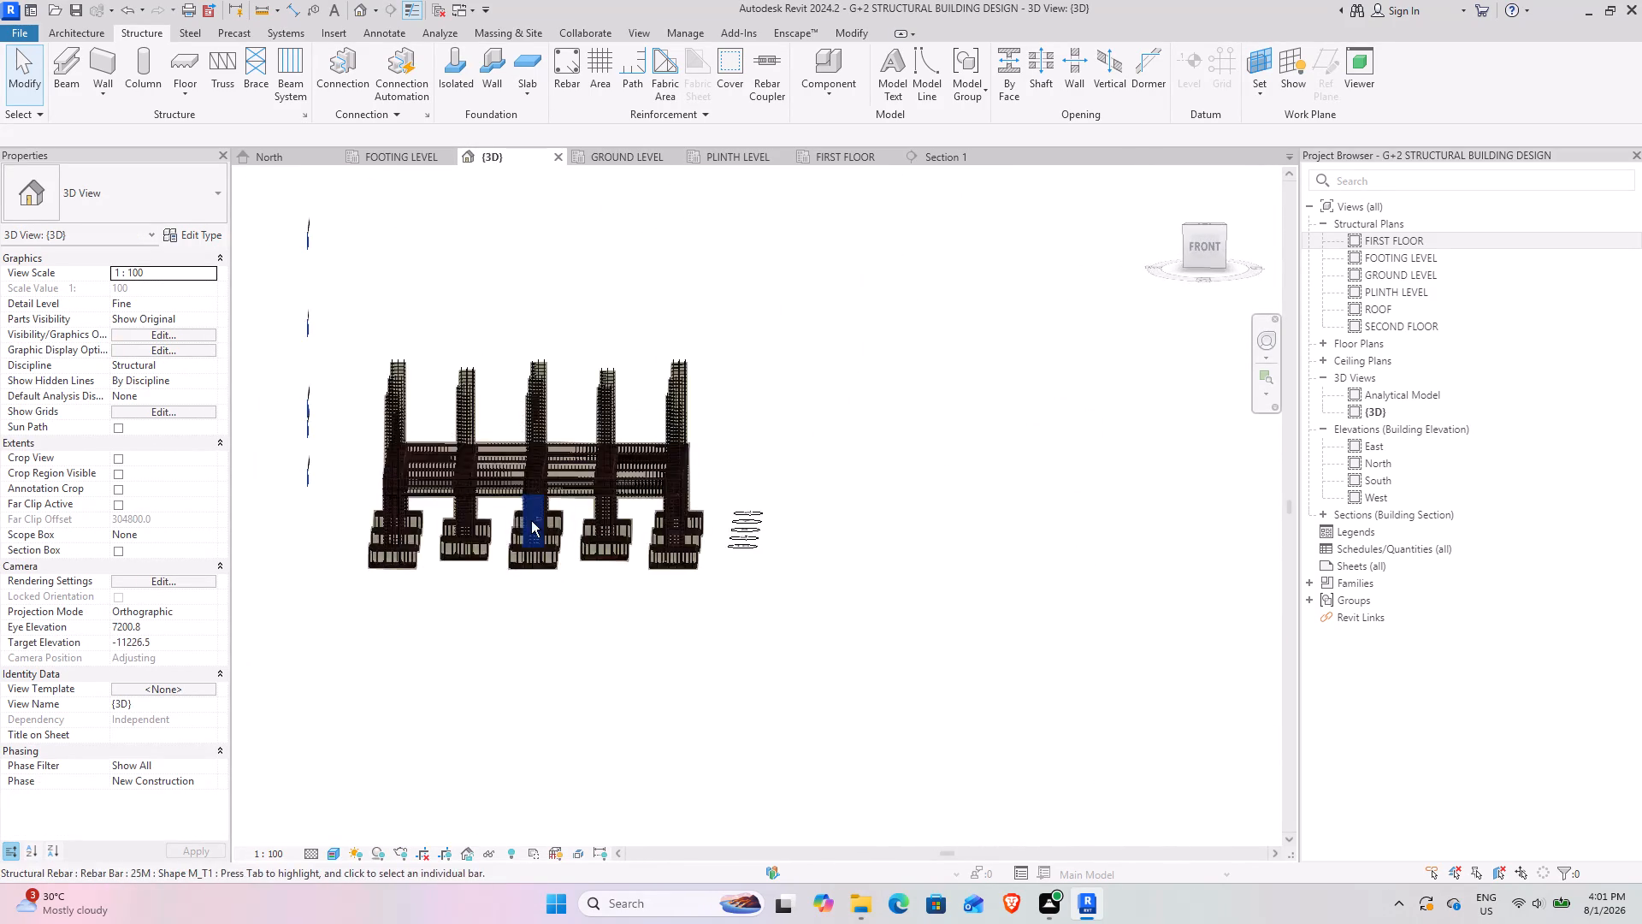
{"action": "middle_click_drag", "start_coordinate": [540, 522], "coordinate": [618, 518], "text": "shift"}
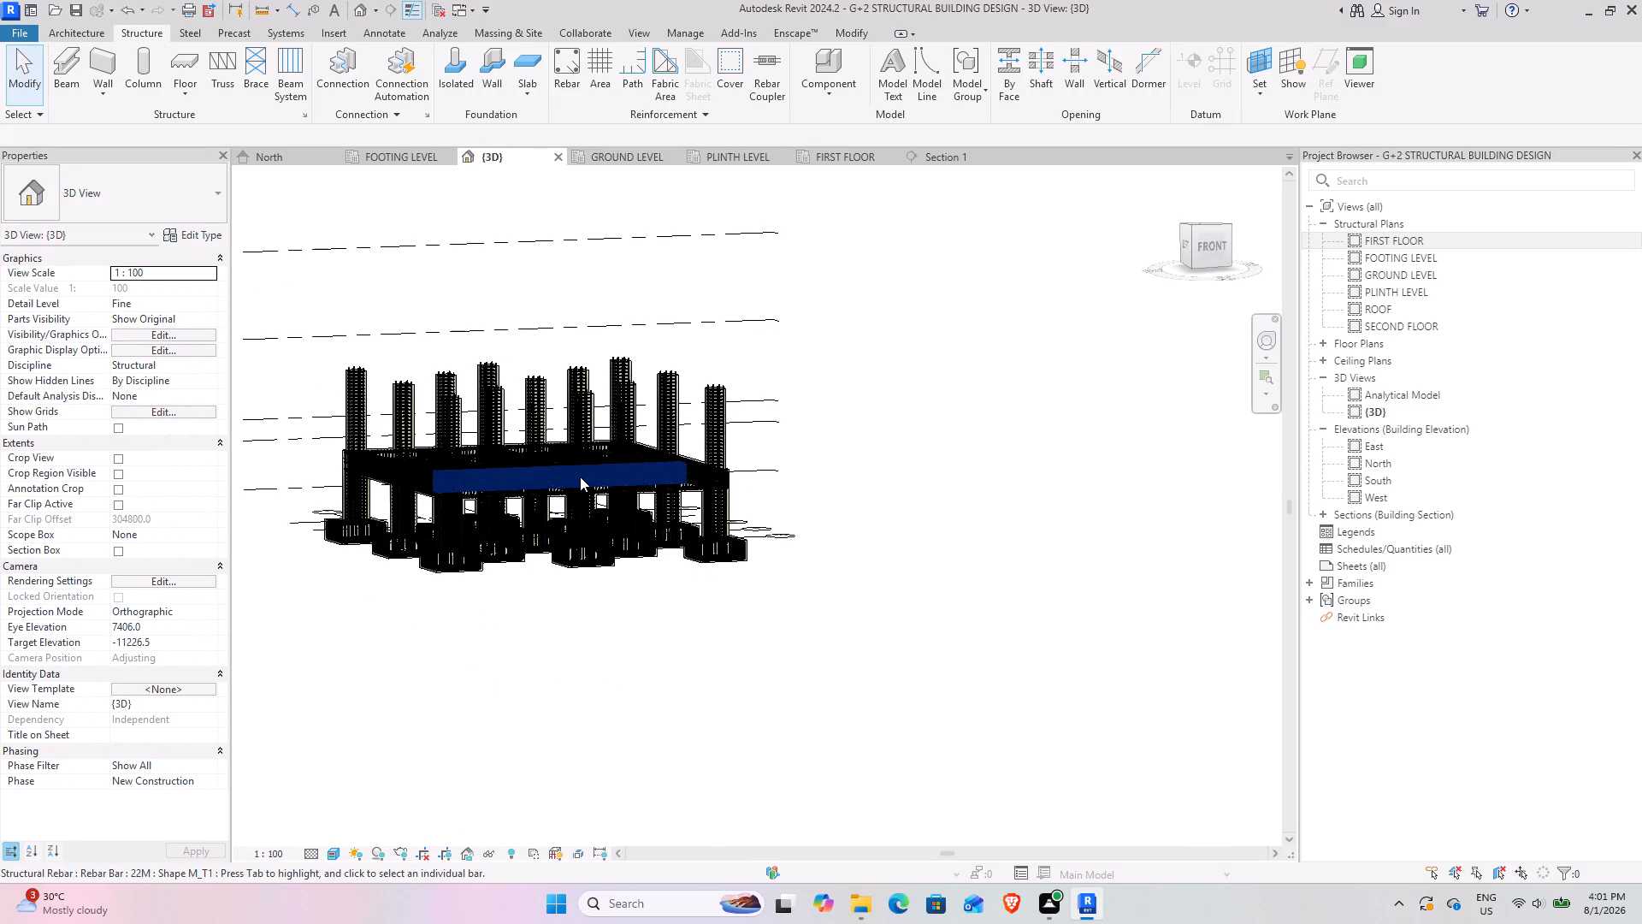
Review the 3D view's visibility and graphic overrides for the model and annotation categories, including Floors.
{"action": "type", "text": "VG"}
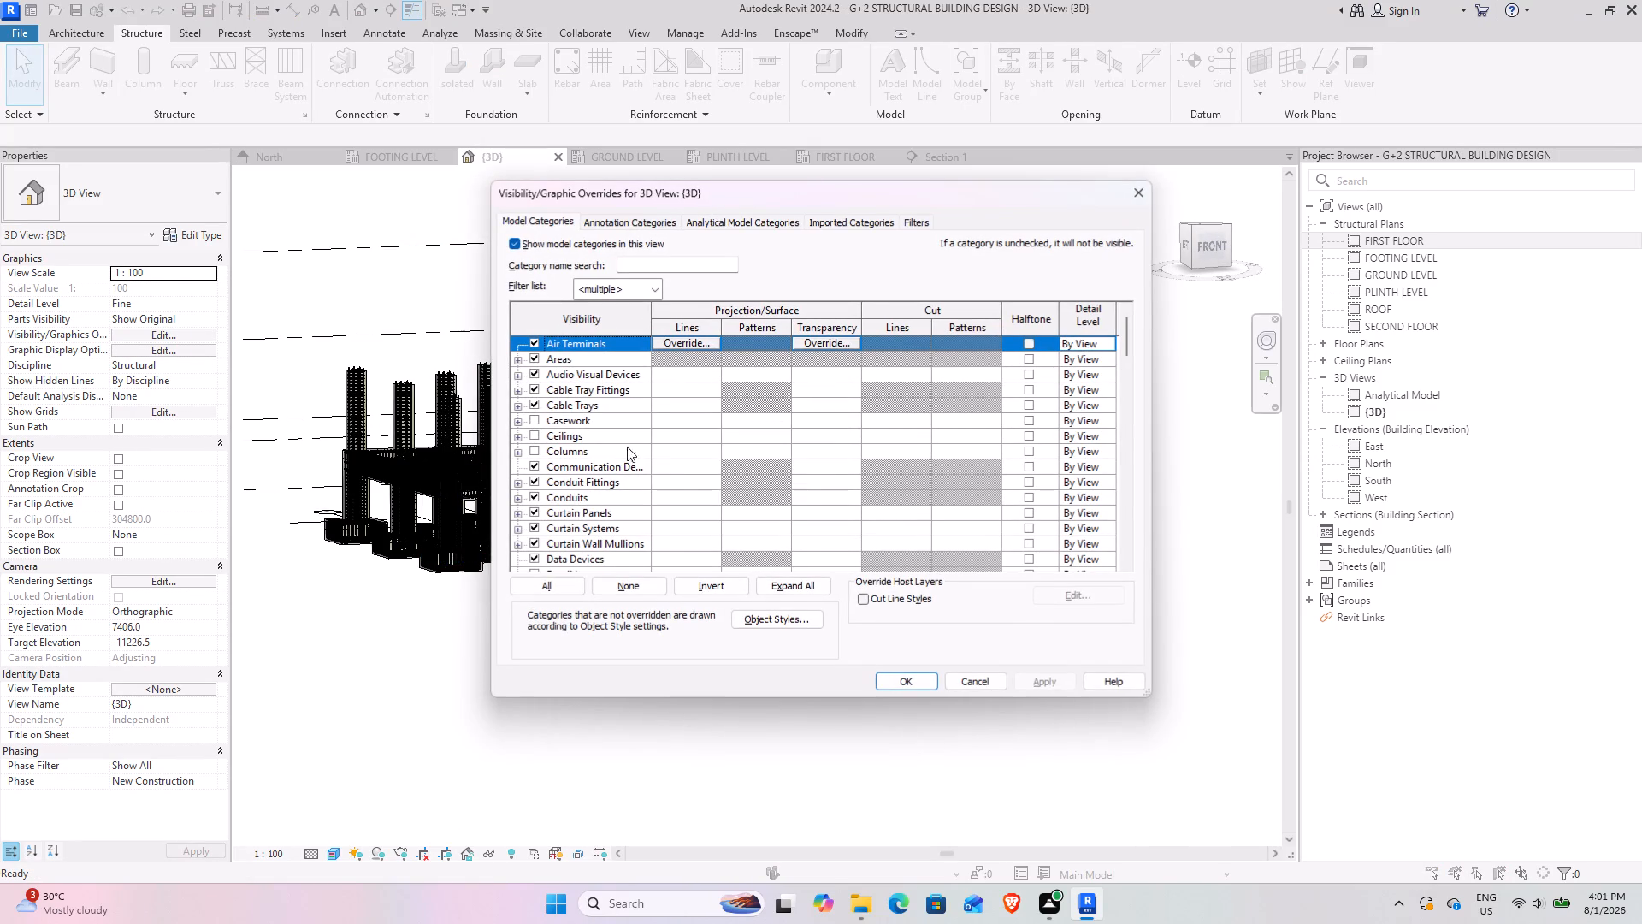
{"action": "scroll", "coordinate": [647, 546], "scroll_direction": "down", "scroll_amount": 4}
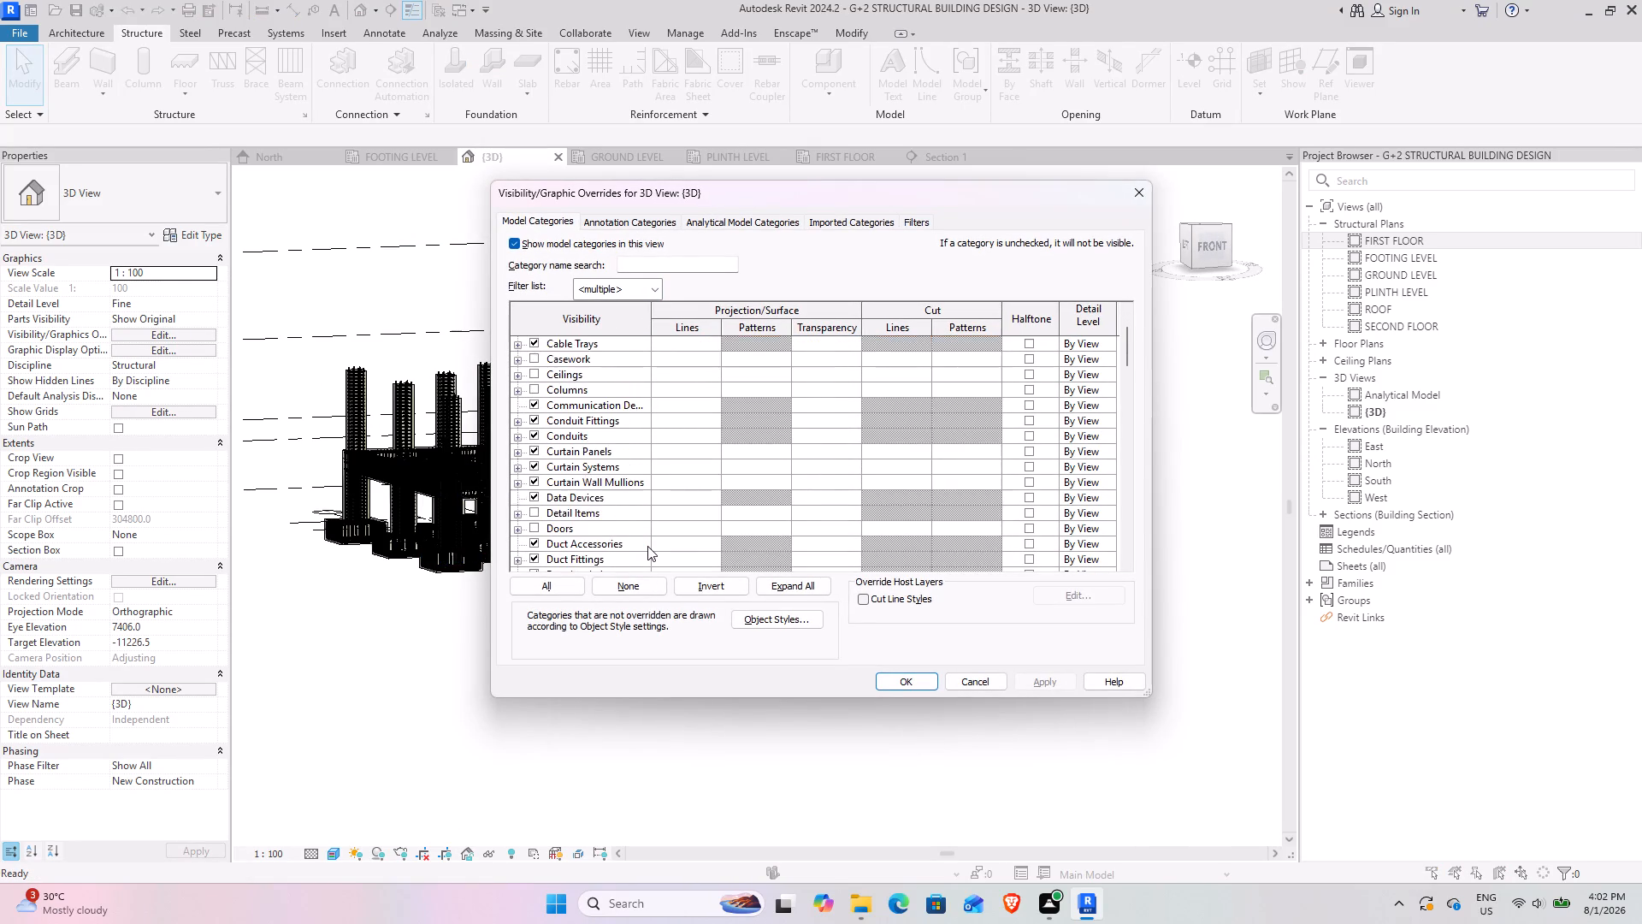
{"action": "scroll", "coordinate": [647, 546], "scroll_direction": "down", "scroll_amount": 19}
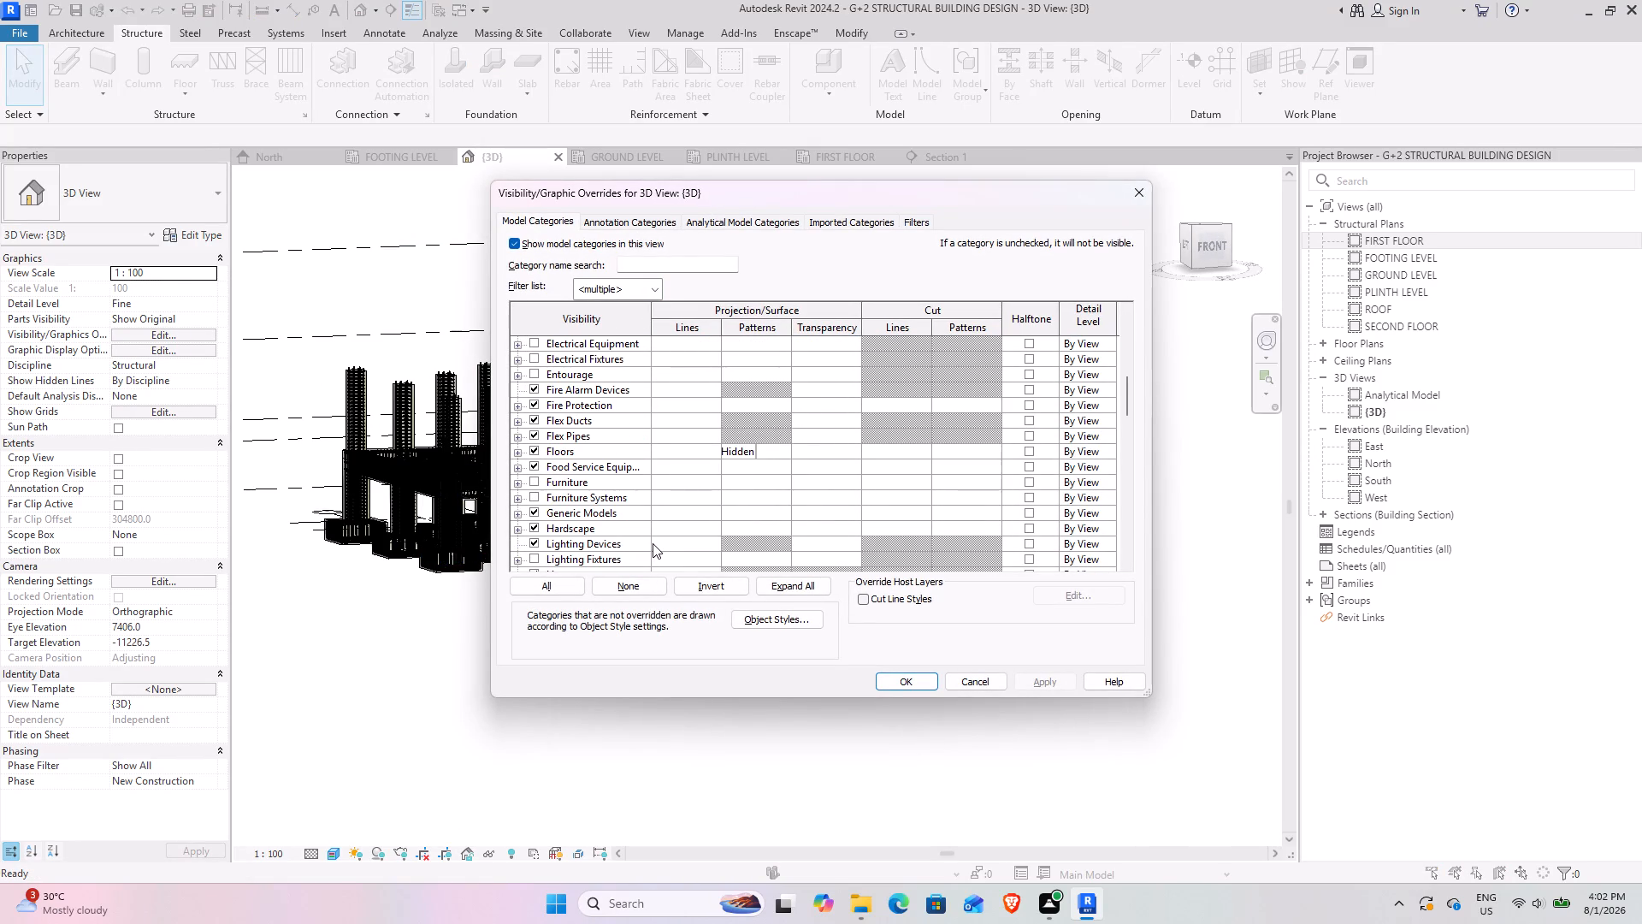
{"action": "scroll", "coordinate": [653, 543], "scroll_direction": "down", "scroll_amount": 4}
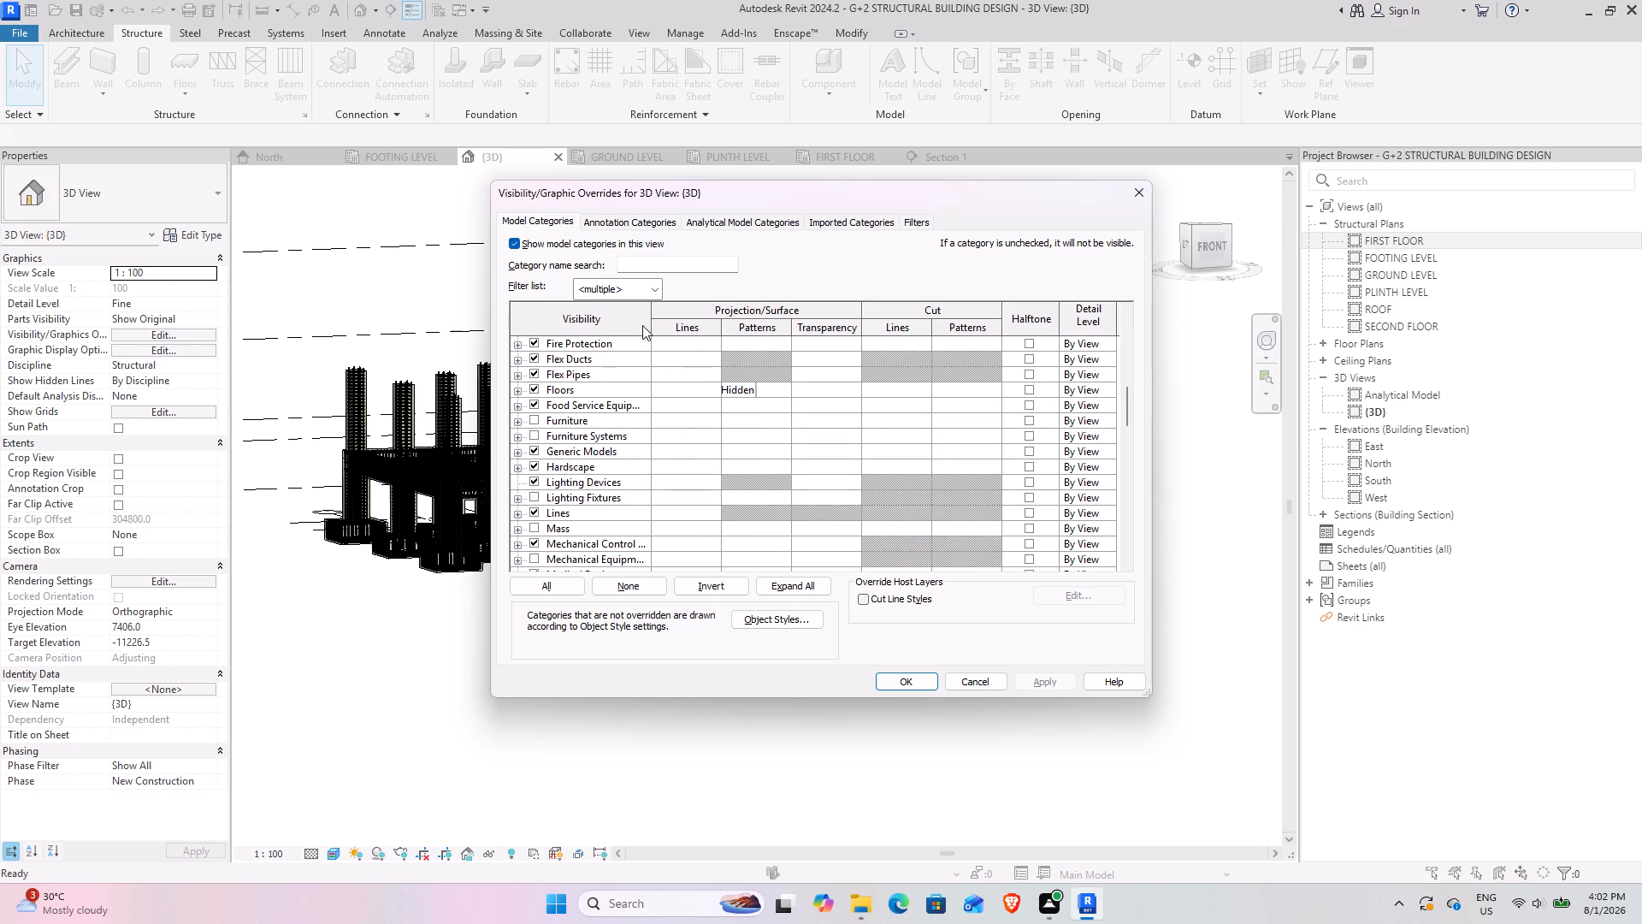
{"action": "scroll", "coordinate": [634, 462], "scroll_direction": "down", "scroll_amount": 4}
{"action": "scroll", "coordinate": [634, 462], "scroll_direction": "up", "scroll_amount": 3}
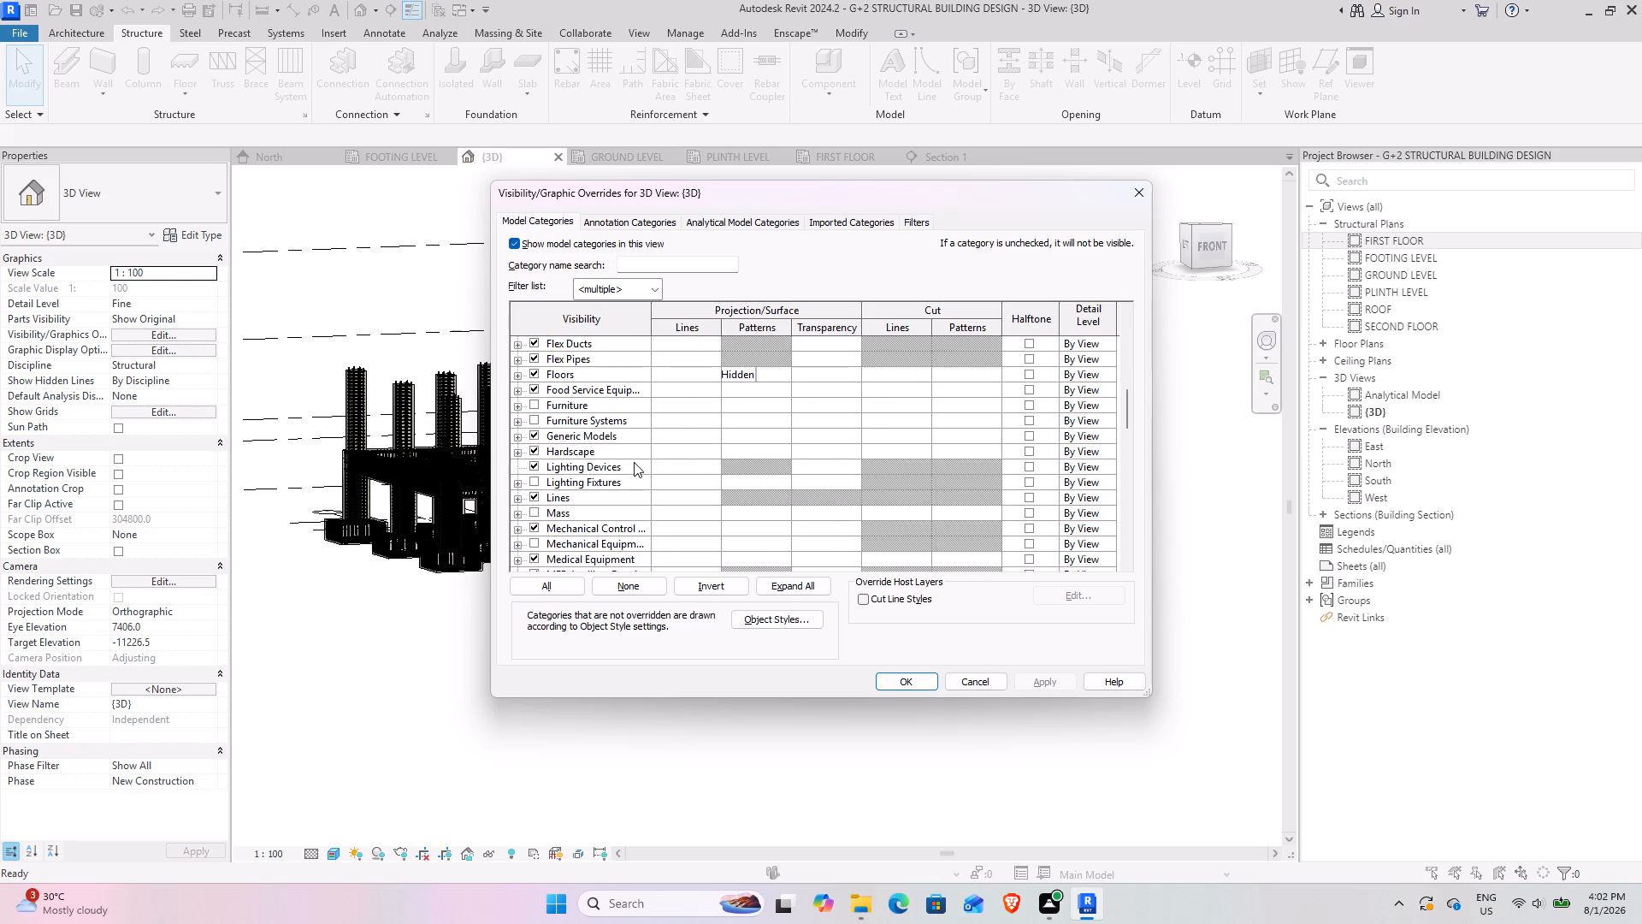
{"action": "scroll", "coordinate": [634, 462], "scroll_direction": "up", "scroll_amount": 4}
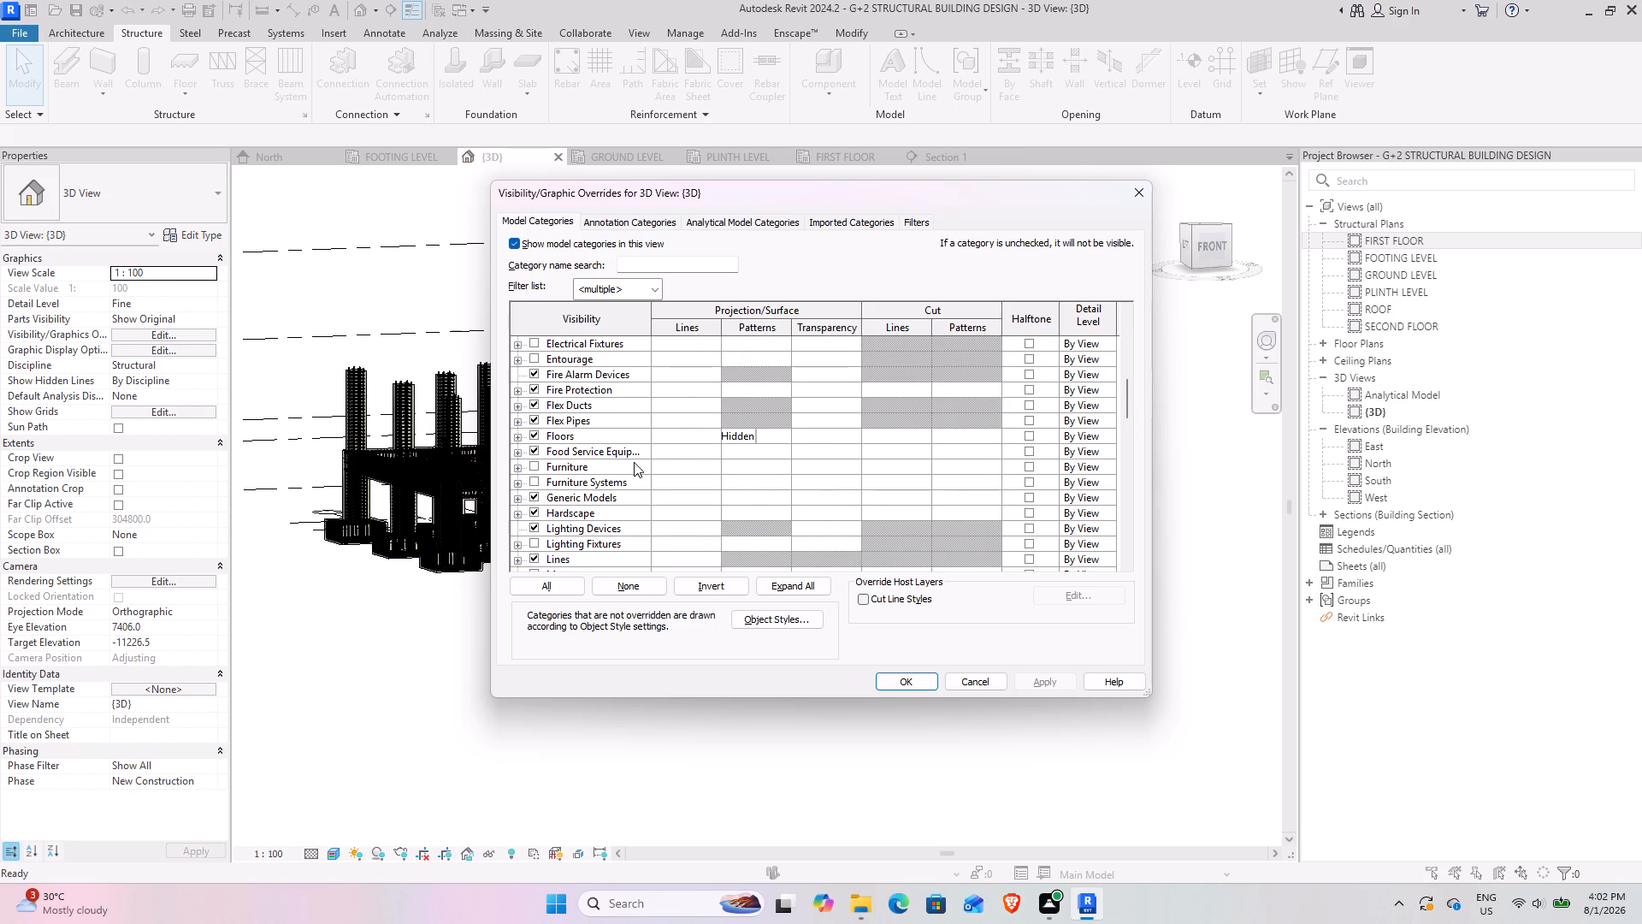
{"action": "scroll", "coordinate": [635, 463], "scroll_direction": "down", "scroll_amount": 1}
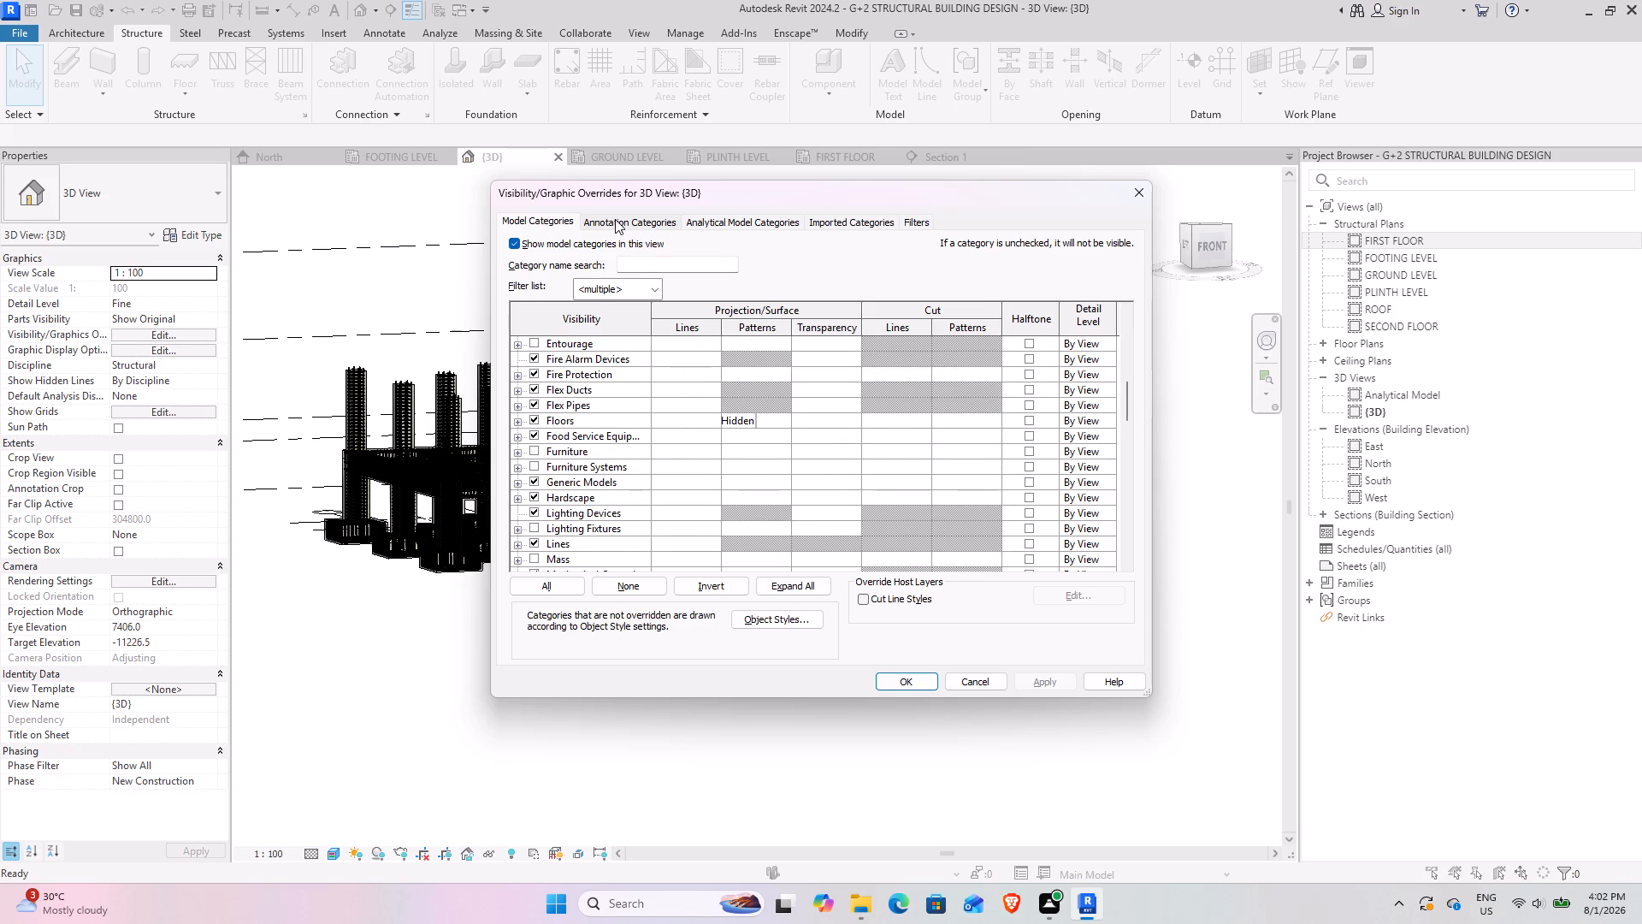
{"action": "left_click", "coordinate": [651, 287]}
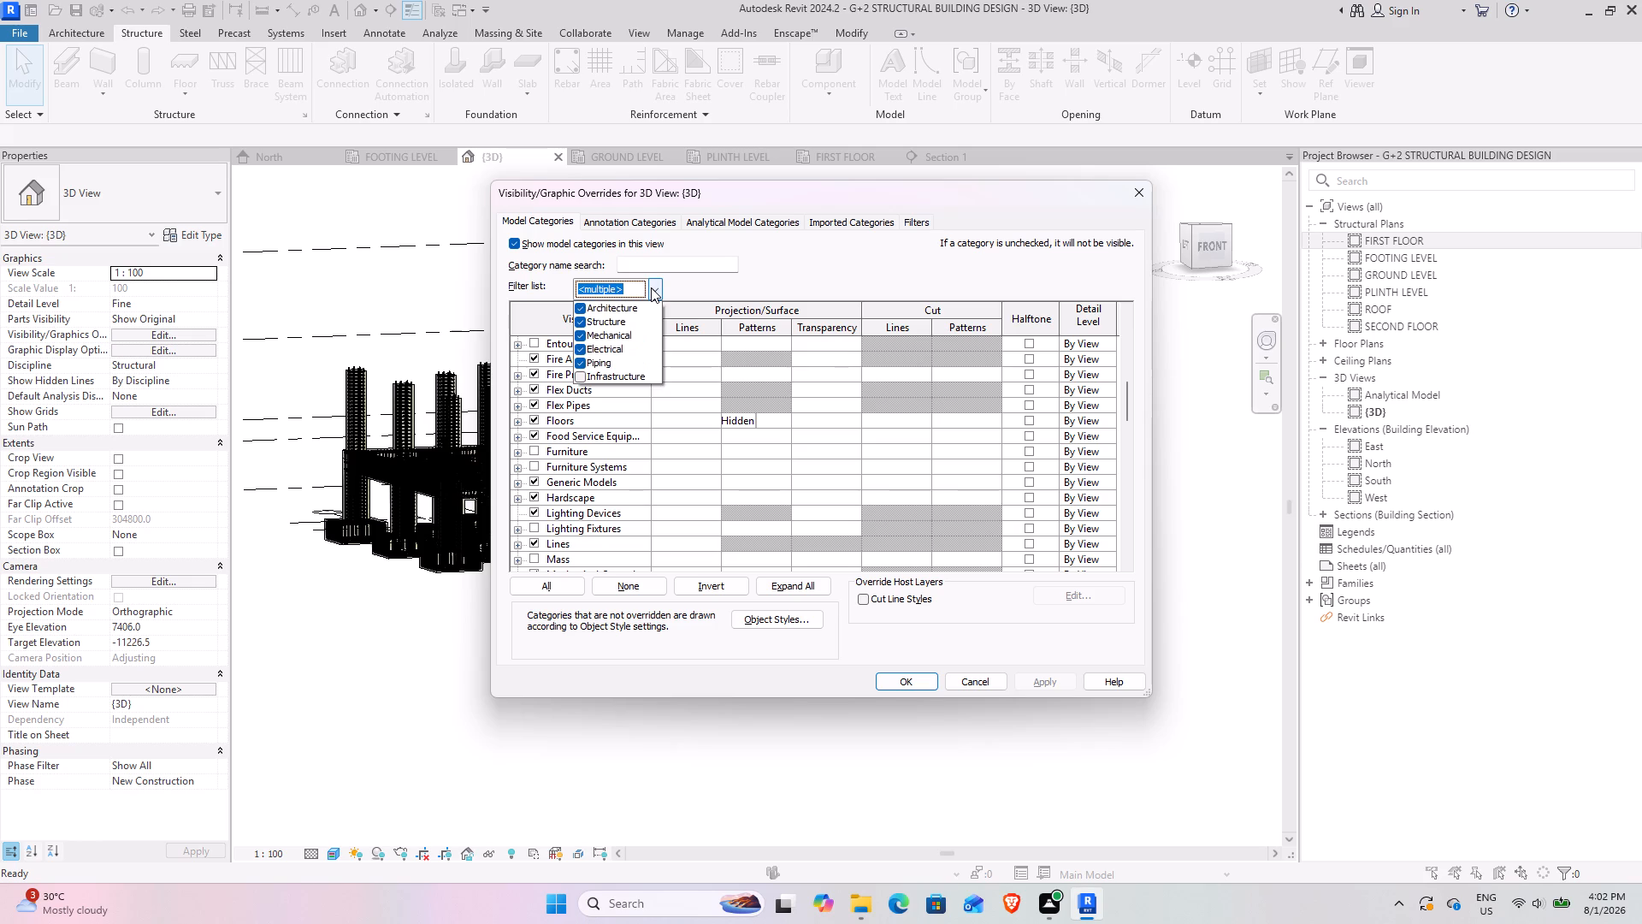
{"action": "left_click", "coordinate": [651, 287]}
{"action": "left_click", "coordinate": [627, 226]}
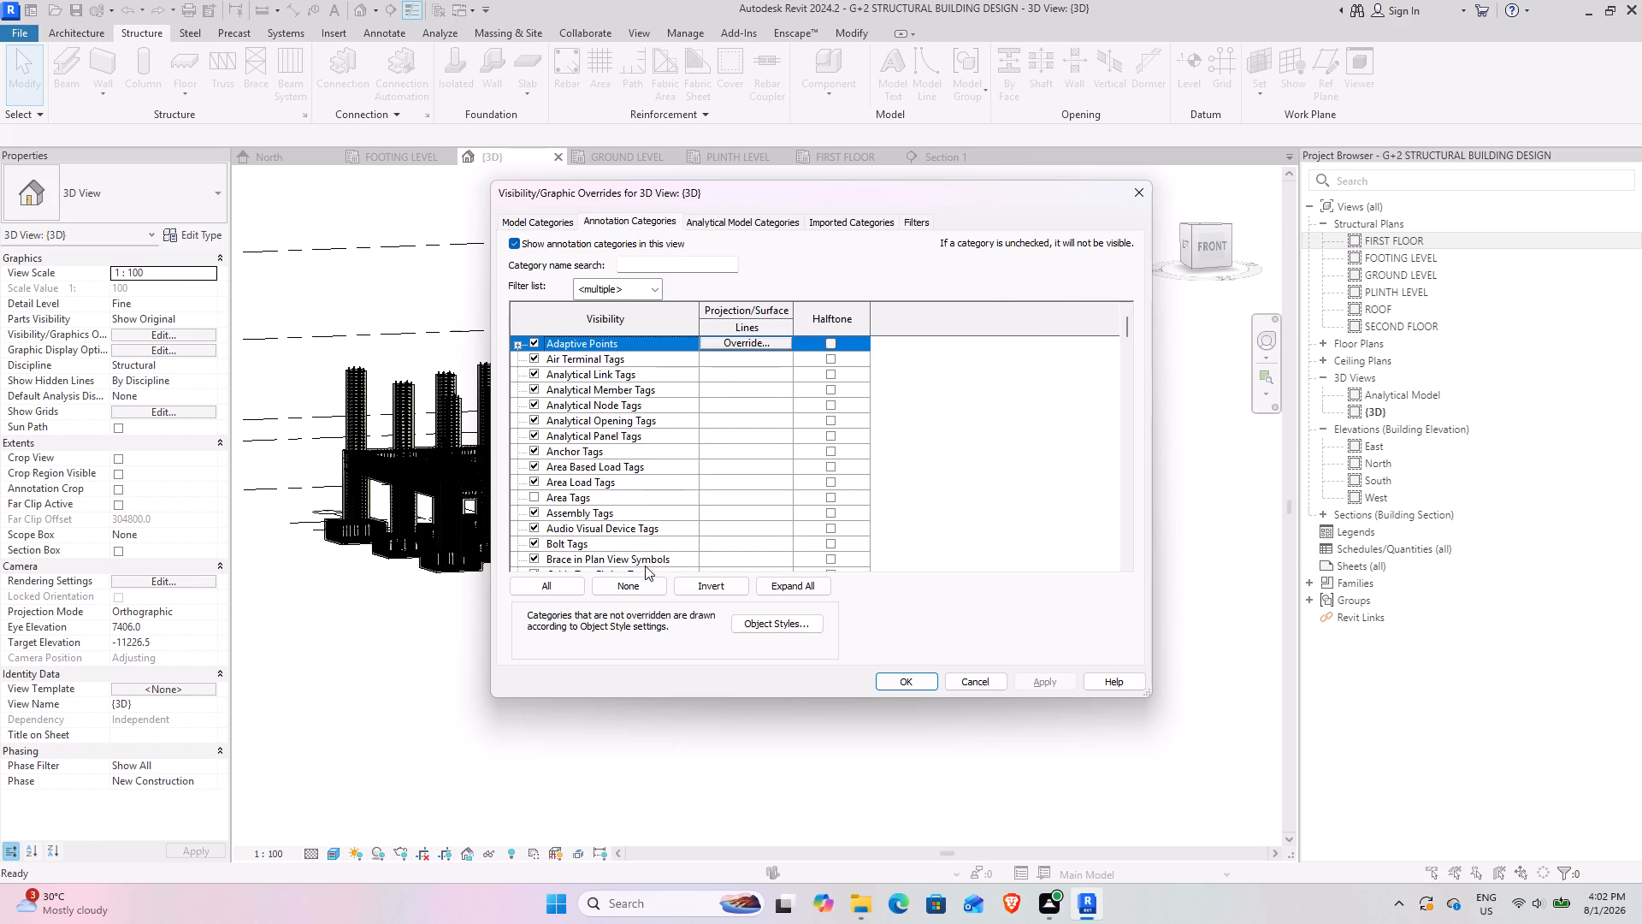
{"action": "scroll", "coordinate": [650, 495], "scroll_direction": "down", "scroll_amount": 7}
{"action": "scroll", "coordinate": [650, 495], "scroll_direction": "up", "scroll_amount": 1}
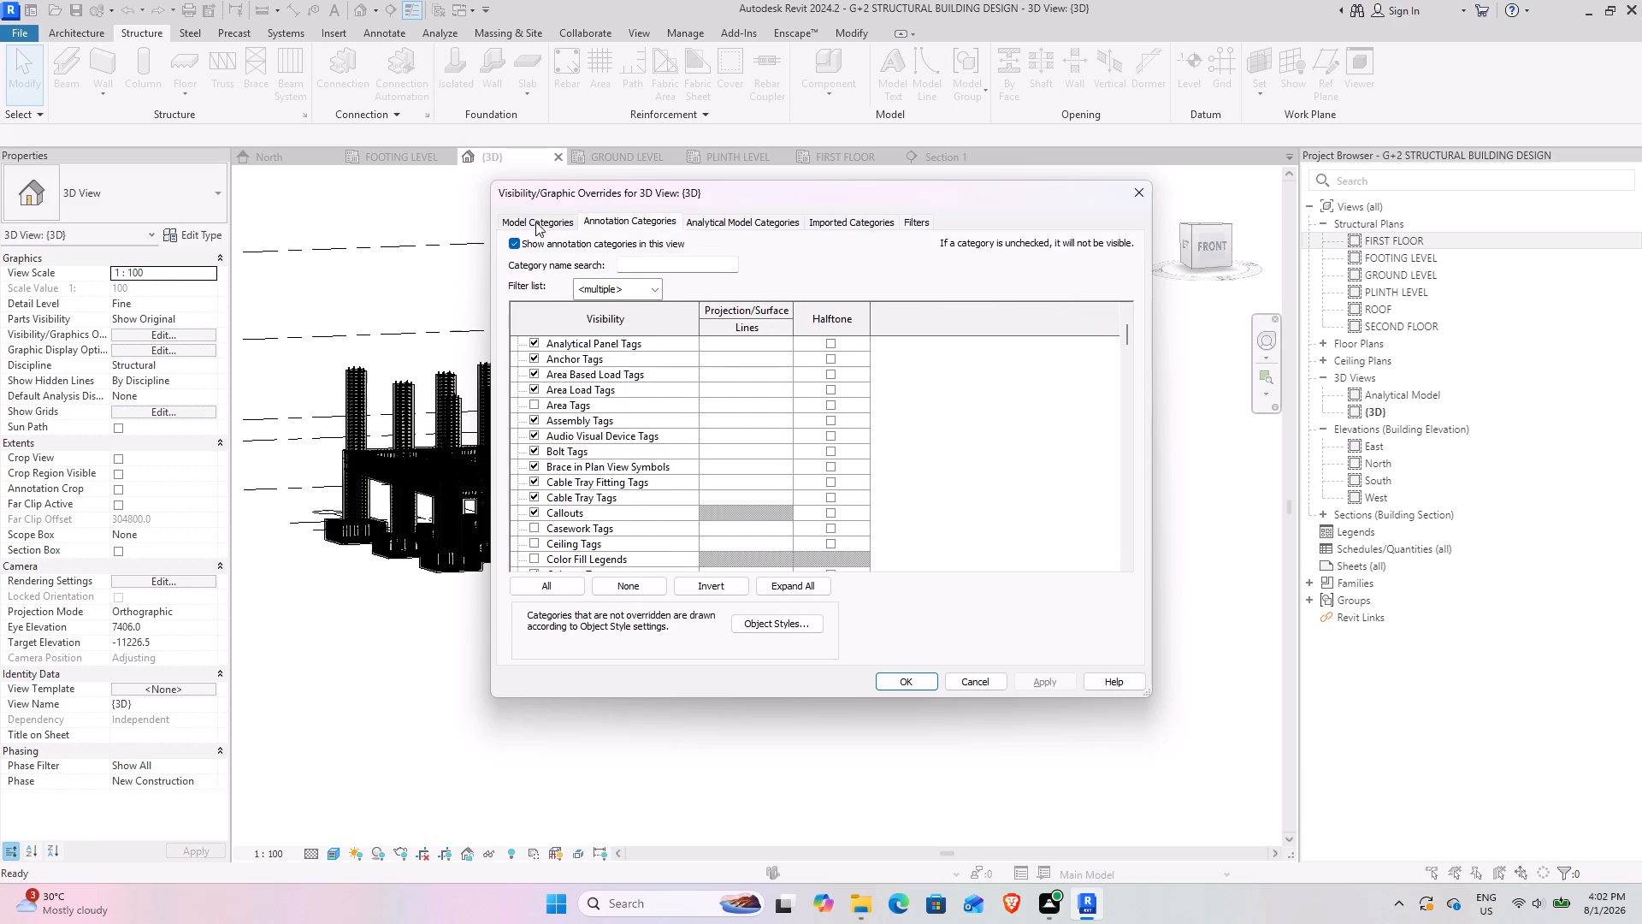
Override the Structural Rebar surface transparency to 20% in the 3D view's model categories and apply it.
{"action": "left_click", "coordinate": [535, 217]}
{"action": "scroll", "coordinate": [620, 511], "scroll_direction": "down", "scroll_amount": 11}
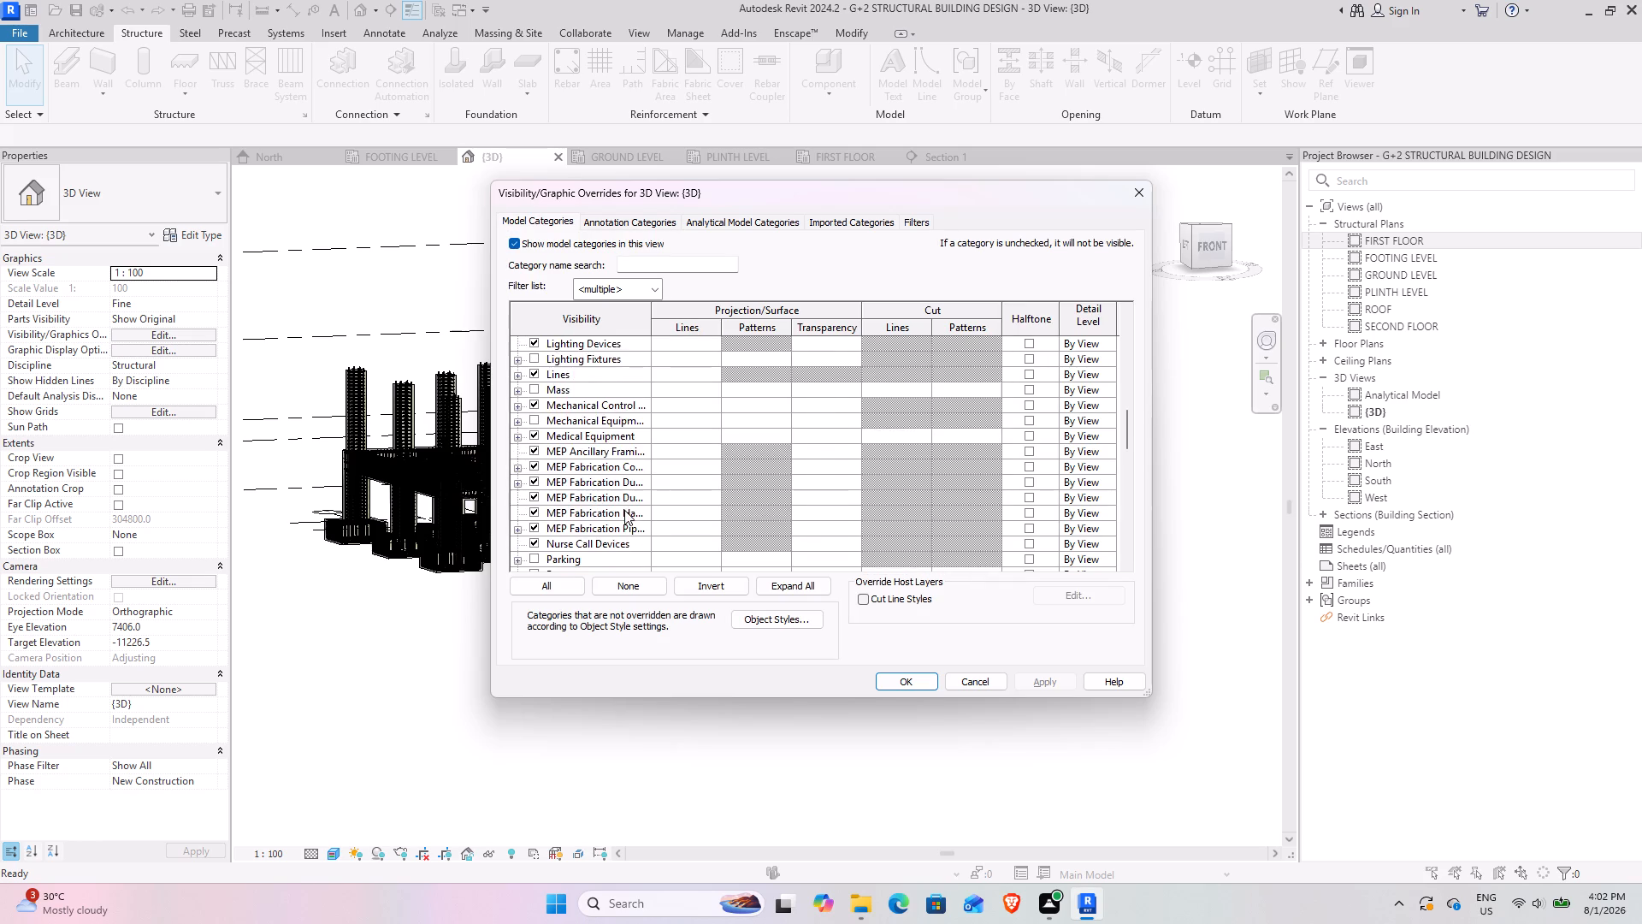
{"action": "scroll", "coordinate": [624, 510], "scroll_direction": "down", "scroll_amount": 20}
{"action": "scroll", "coordinate": [624, 510], "scroll_direction": "down", "scroll_amount": 3}
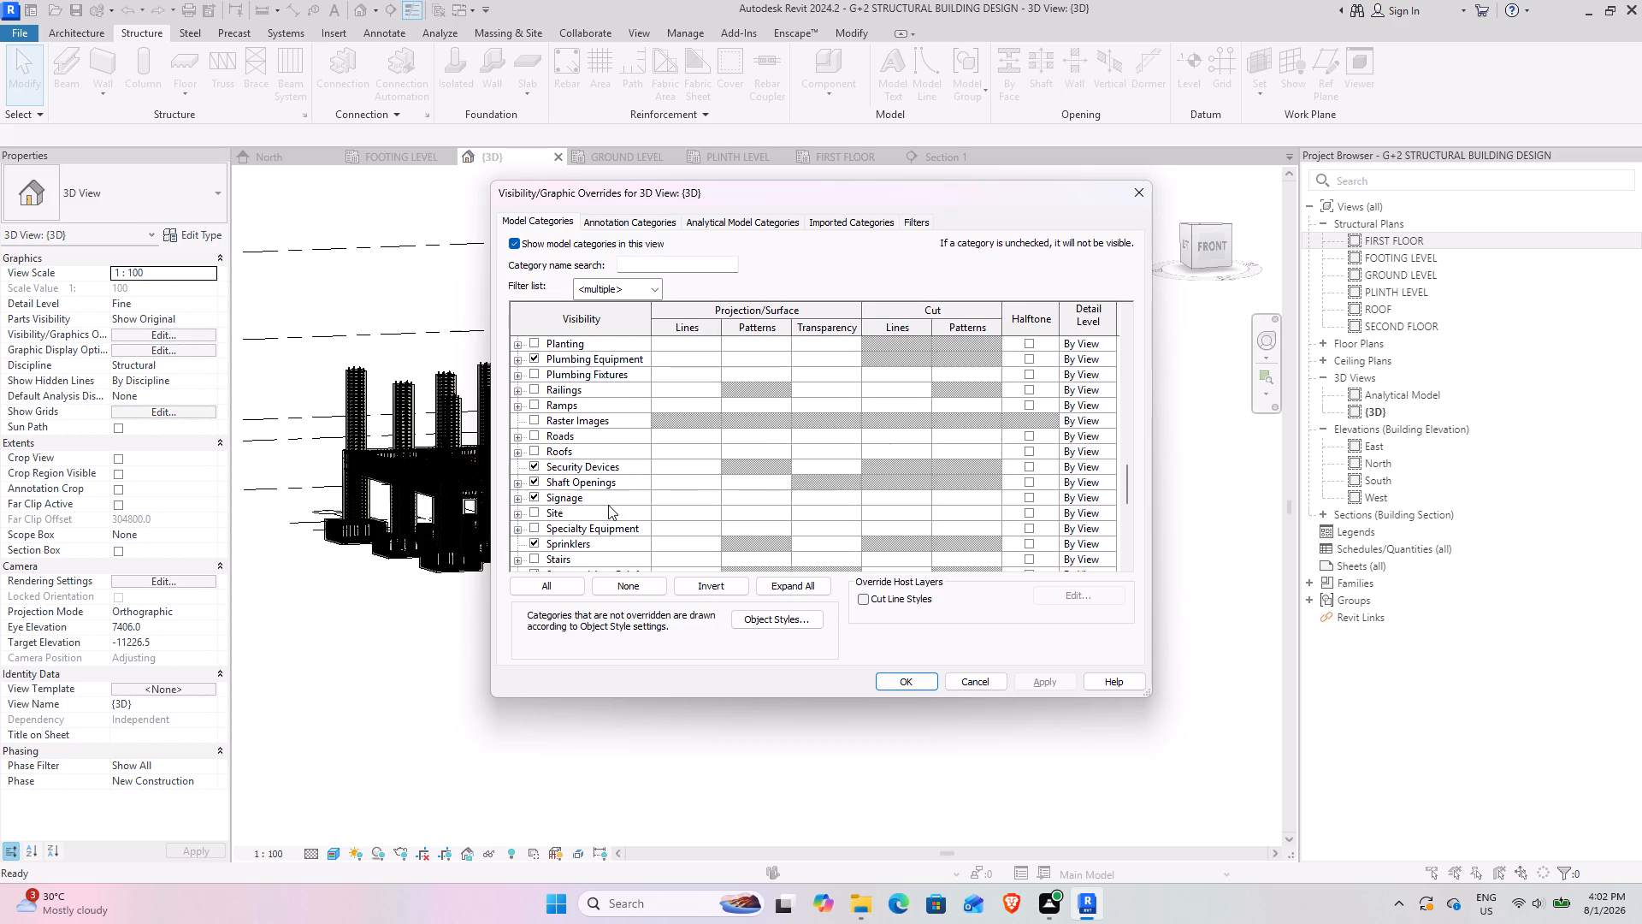
{"action": "scroll", "coordinate": [608, 505], "scroll_direction": "down", "scroll_amount": 10}
{"action": "scroll", "coordinate": [653, 412], "scroll_direction": "down", "scroll_amount": 2}
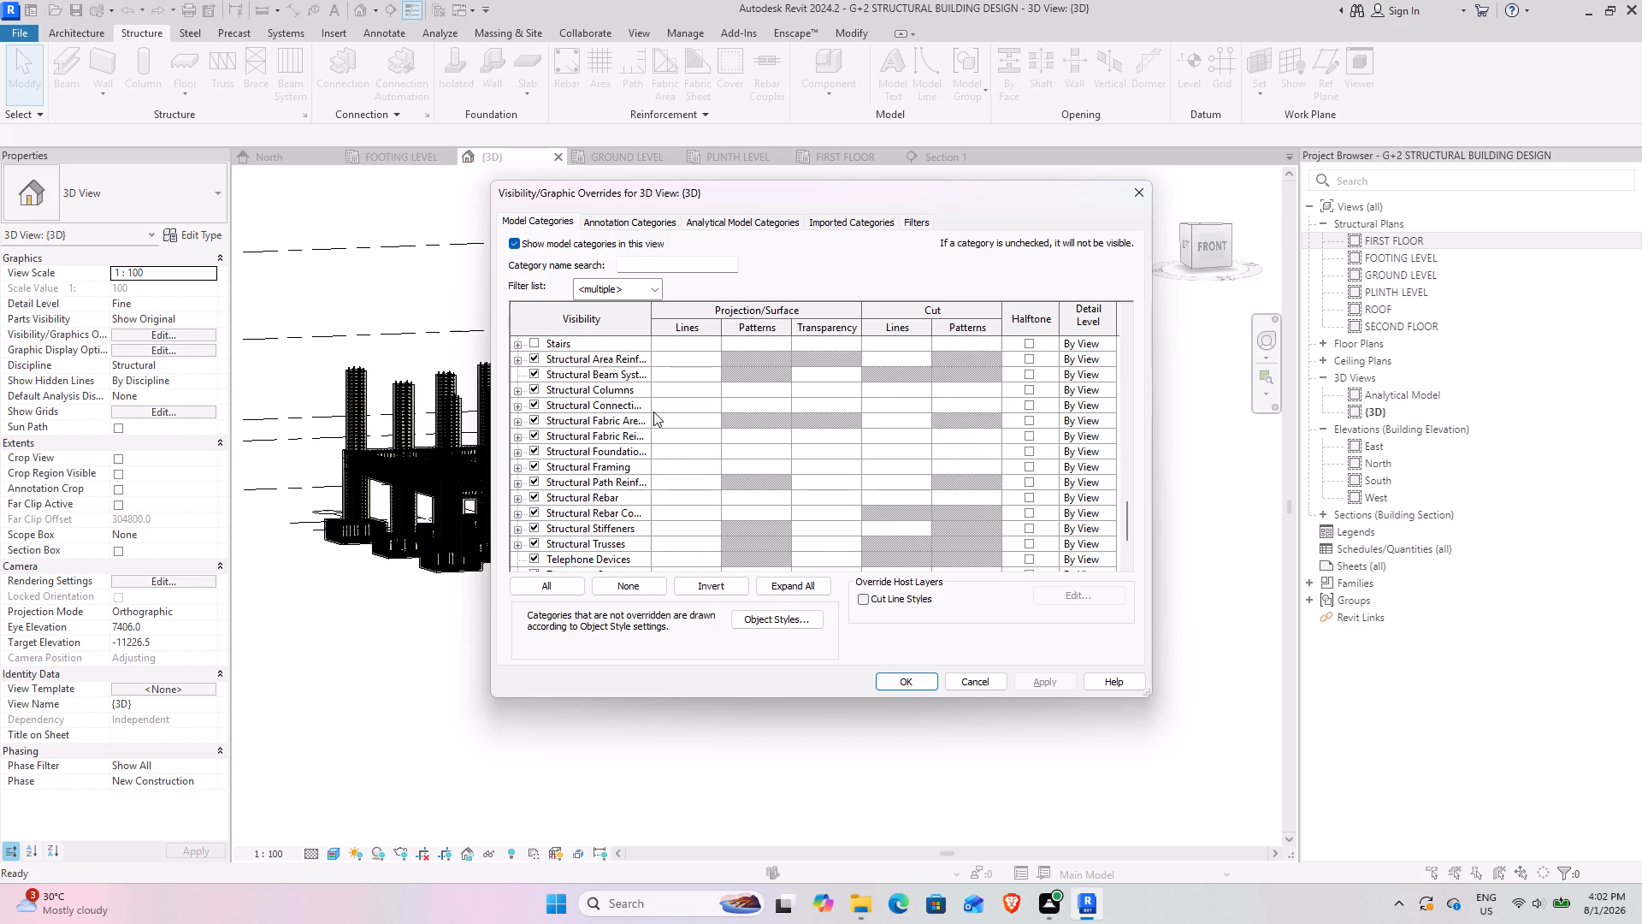
{"action": "left_click", "coordinate": [823, 499]}
{"action": "left_click", "coordinate": [831, 494]}
{"action": "left_click", "coordinate": [799, 445]}
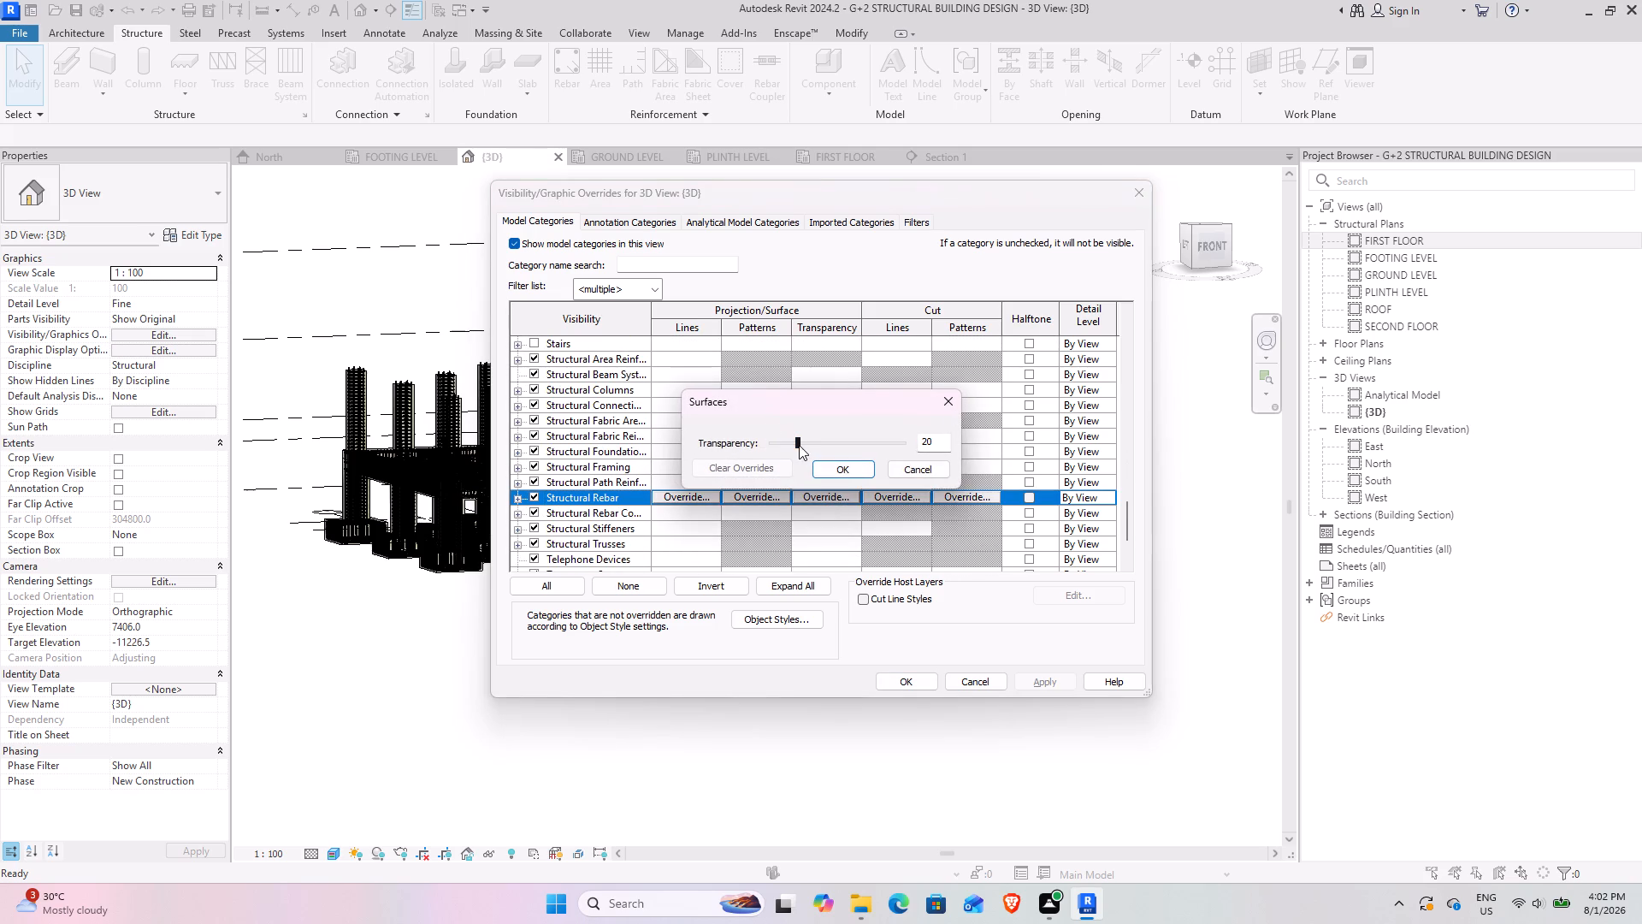
{"action": "left_click", "coordinate": [842, 470]}
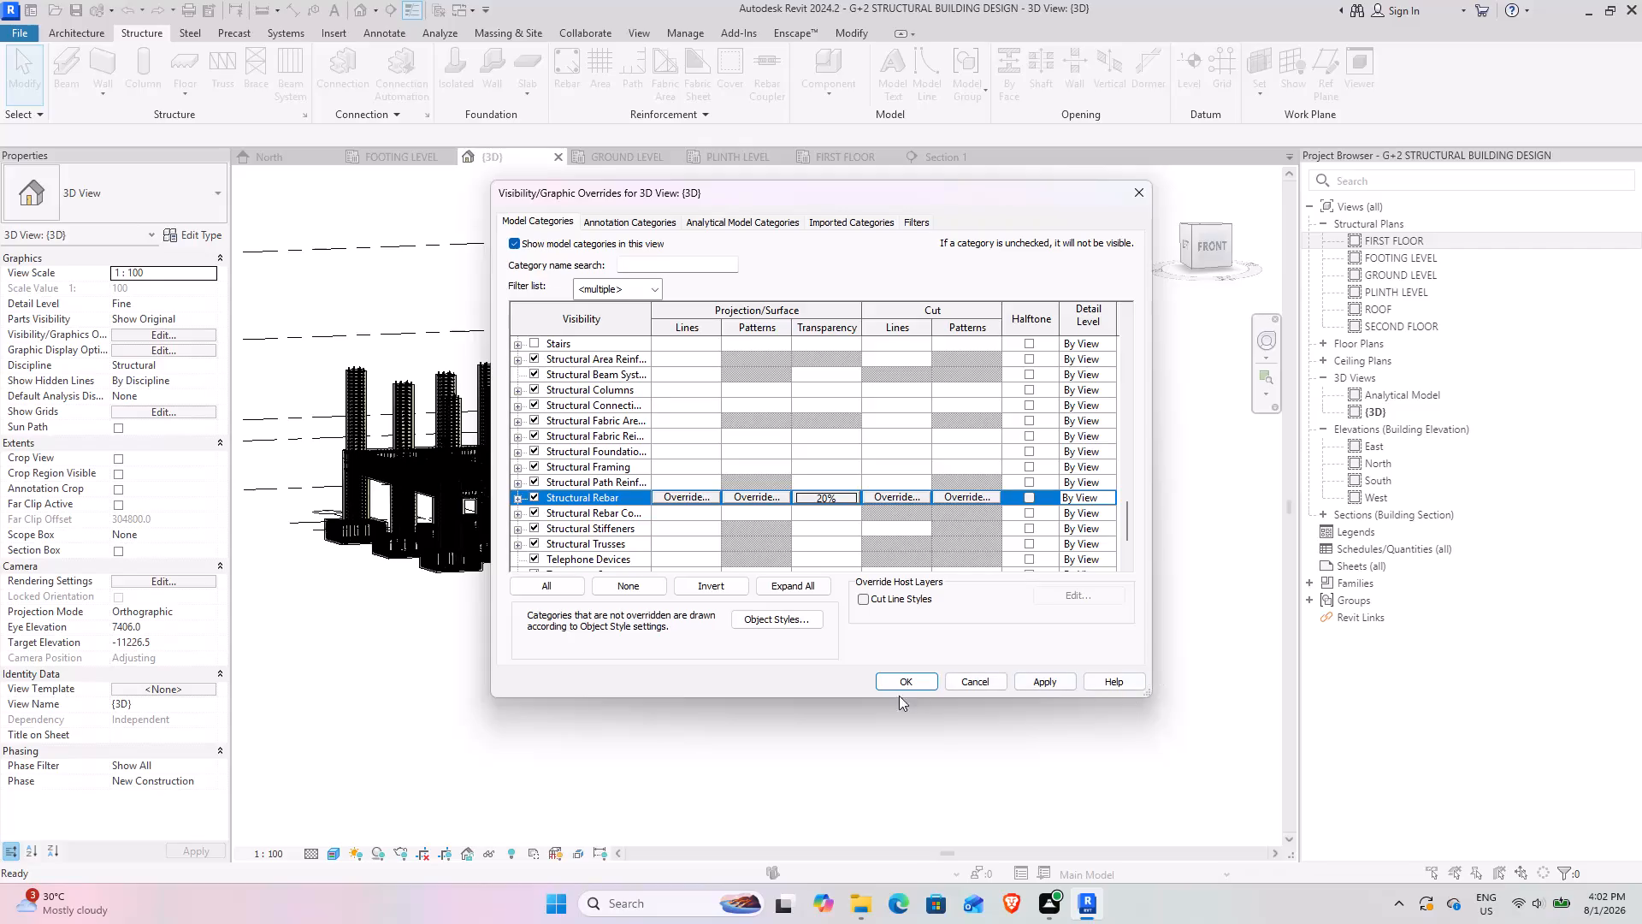
{"action": "left_click", "coordinate": [1037, 677]}
{"action": "left_click", "coordinate": [919, 677]}
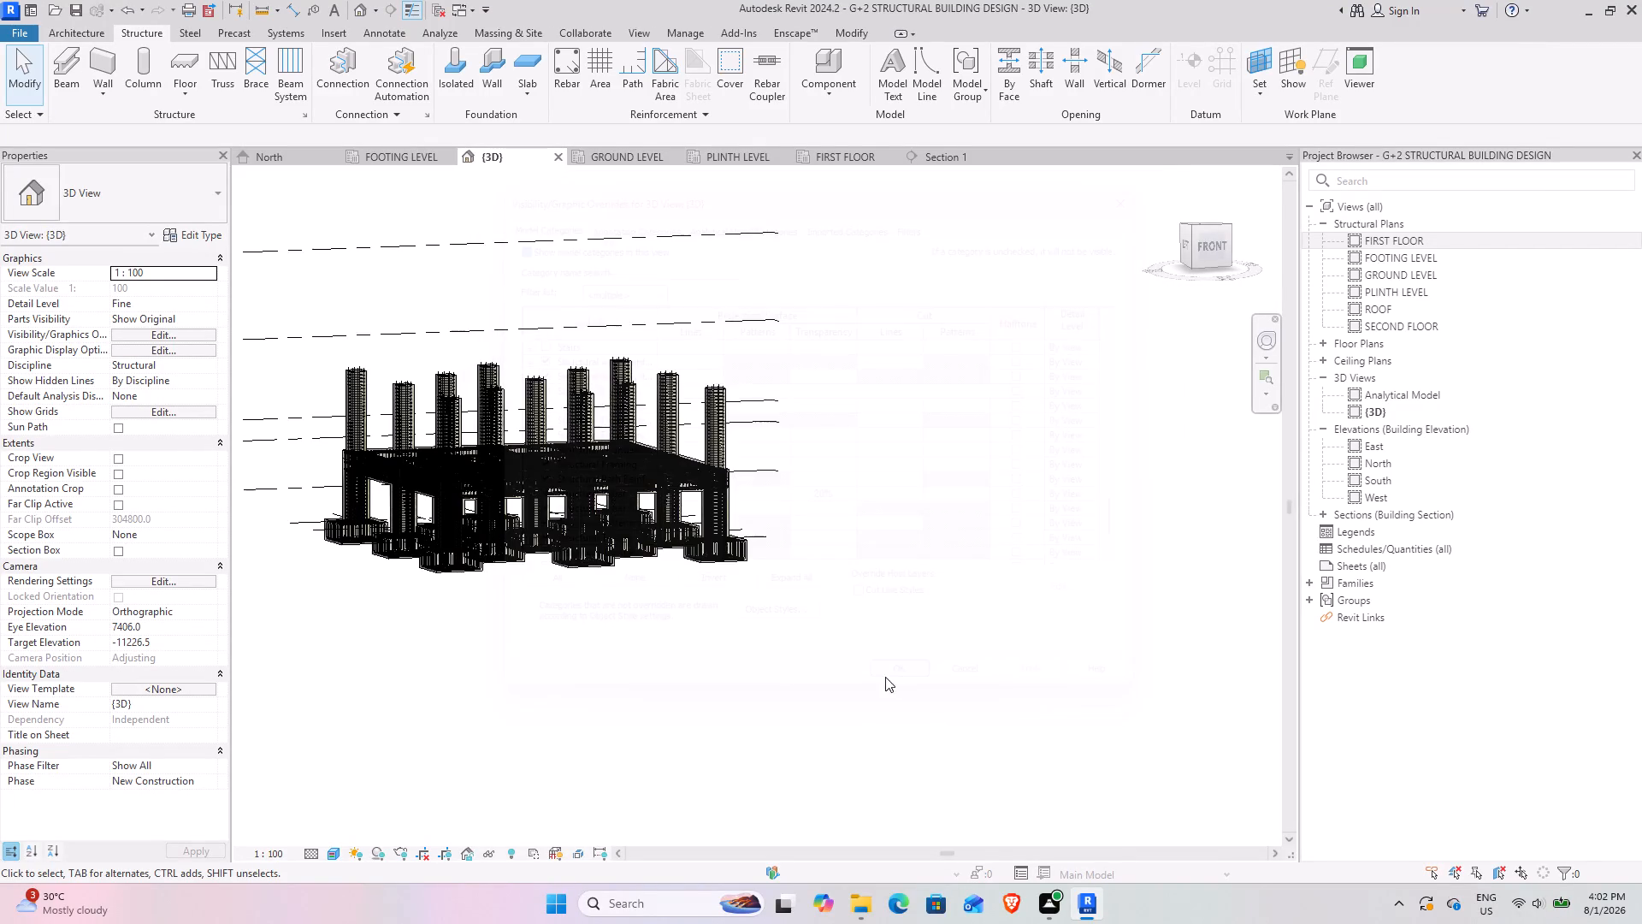
Inspect the columns, beams and reinforcement in the 3D view from the raised front and left sides.
{"action": "scroll", "coordinate": [570, 434], "scroll_direction": "up", "scroll_amount": 13}
{"action": "scroll", "coordinate": [609, 547], "scroll_direction": "down", "scroll_amount": 1}
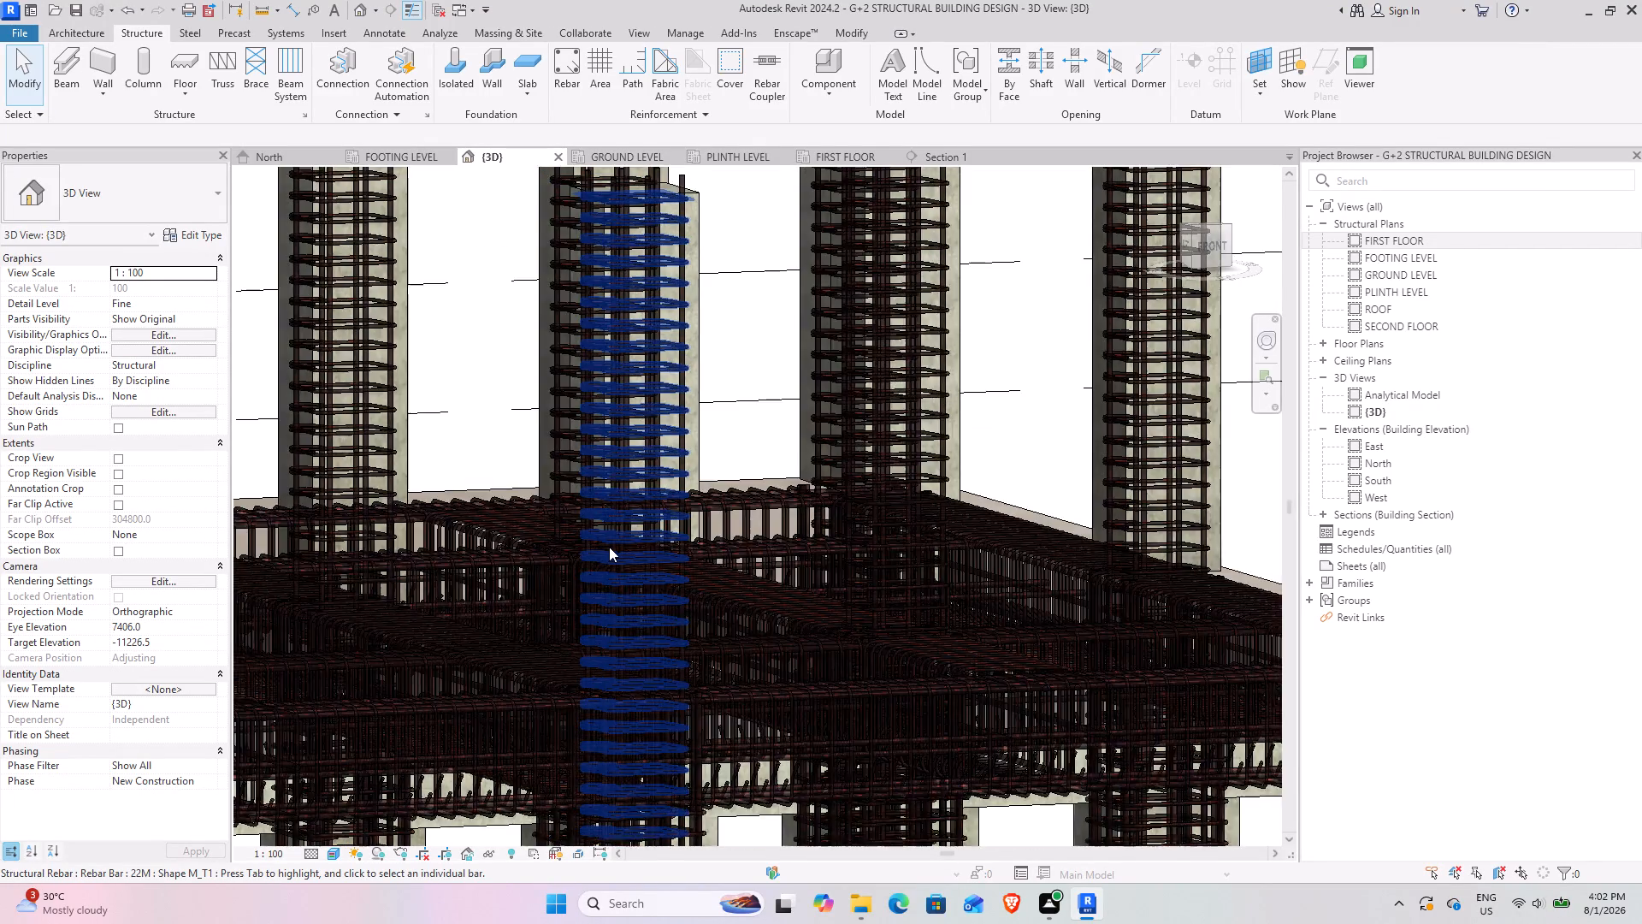
{"action": "scroll", "coordinate": [609, 547], "scroll_direction": "down", "scroll_amount": 7}
{"action": "middle_click_drag", "start_coordinate": [588, 591], "coordinate": [570, 735], "text": "shift"}
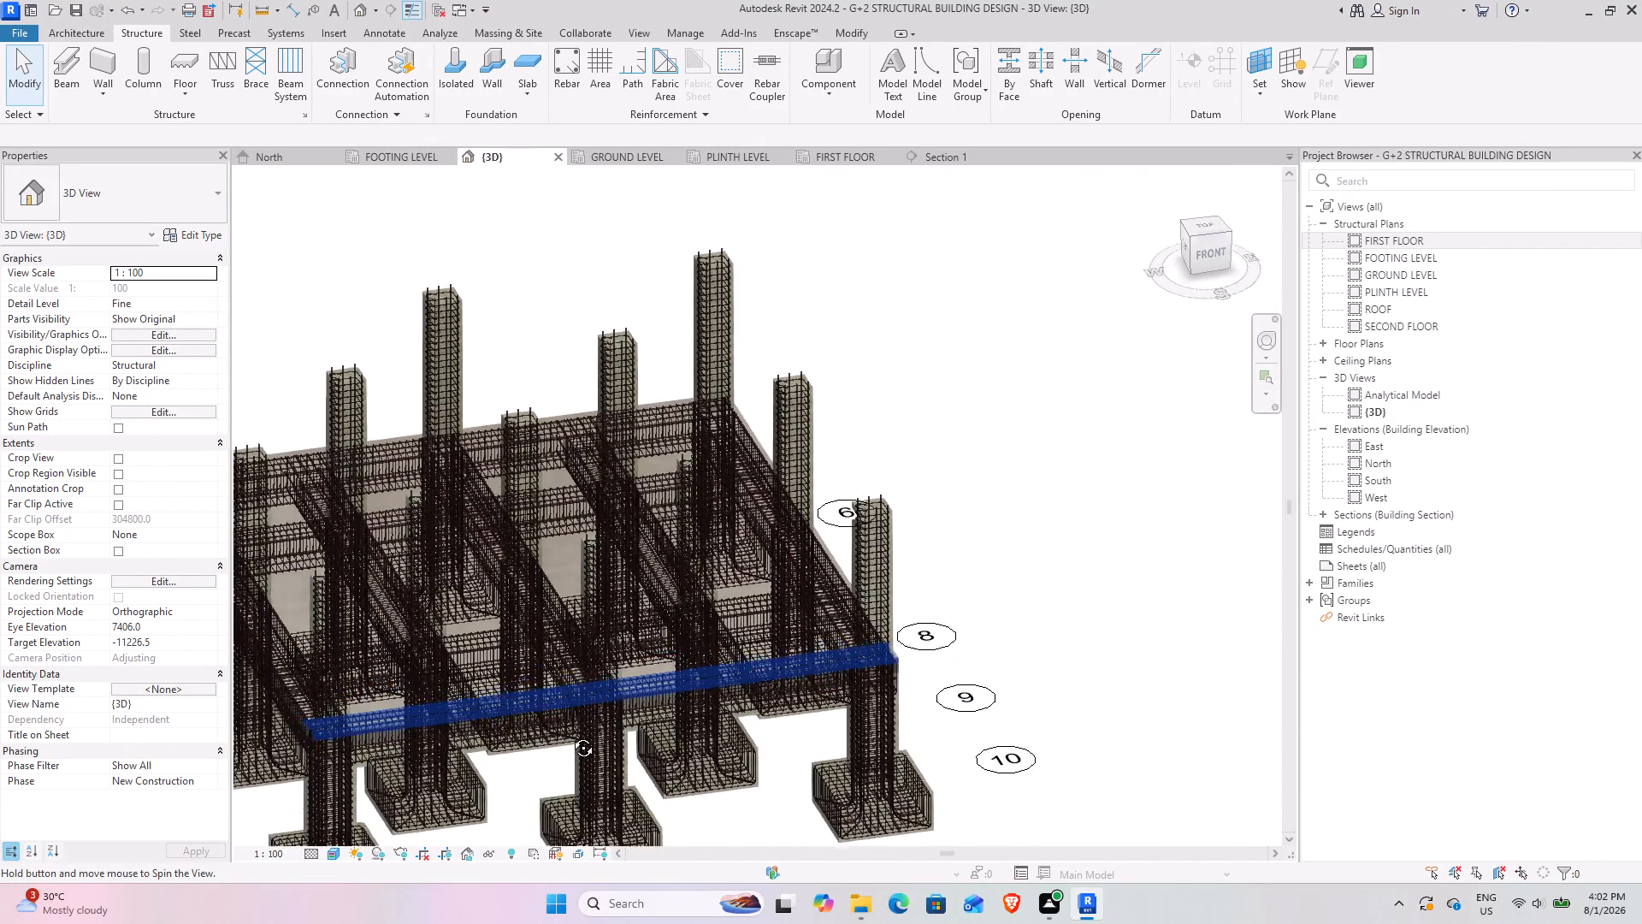
{"action": "middle_click_drag", "start_coordinate": [570, 735], "coordinate": [883, 580], "text": "shift"}
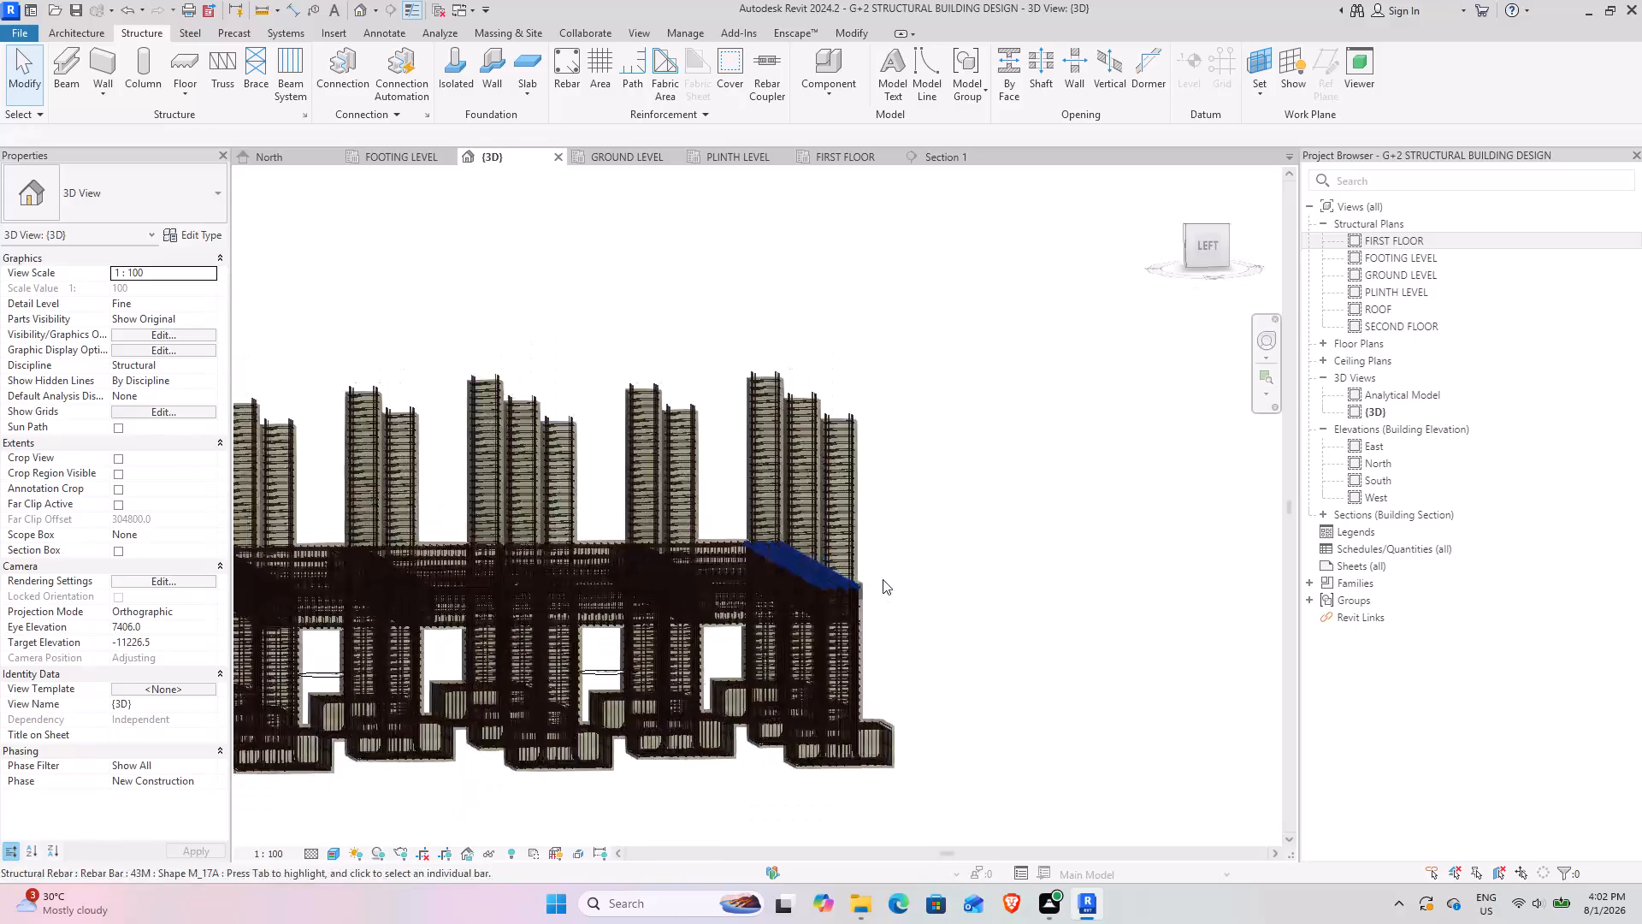
{"action": "scroll", "coordinate": [734, 619], "scroll_direction": "up", "scroll_amount": 4}
{"action": "middle_click_drag", "start_coordinate": [688, 665], "coordinate": [703, 660], "text": "shift"}
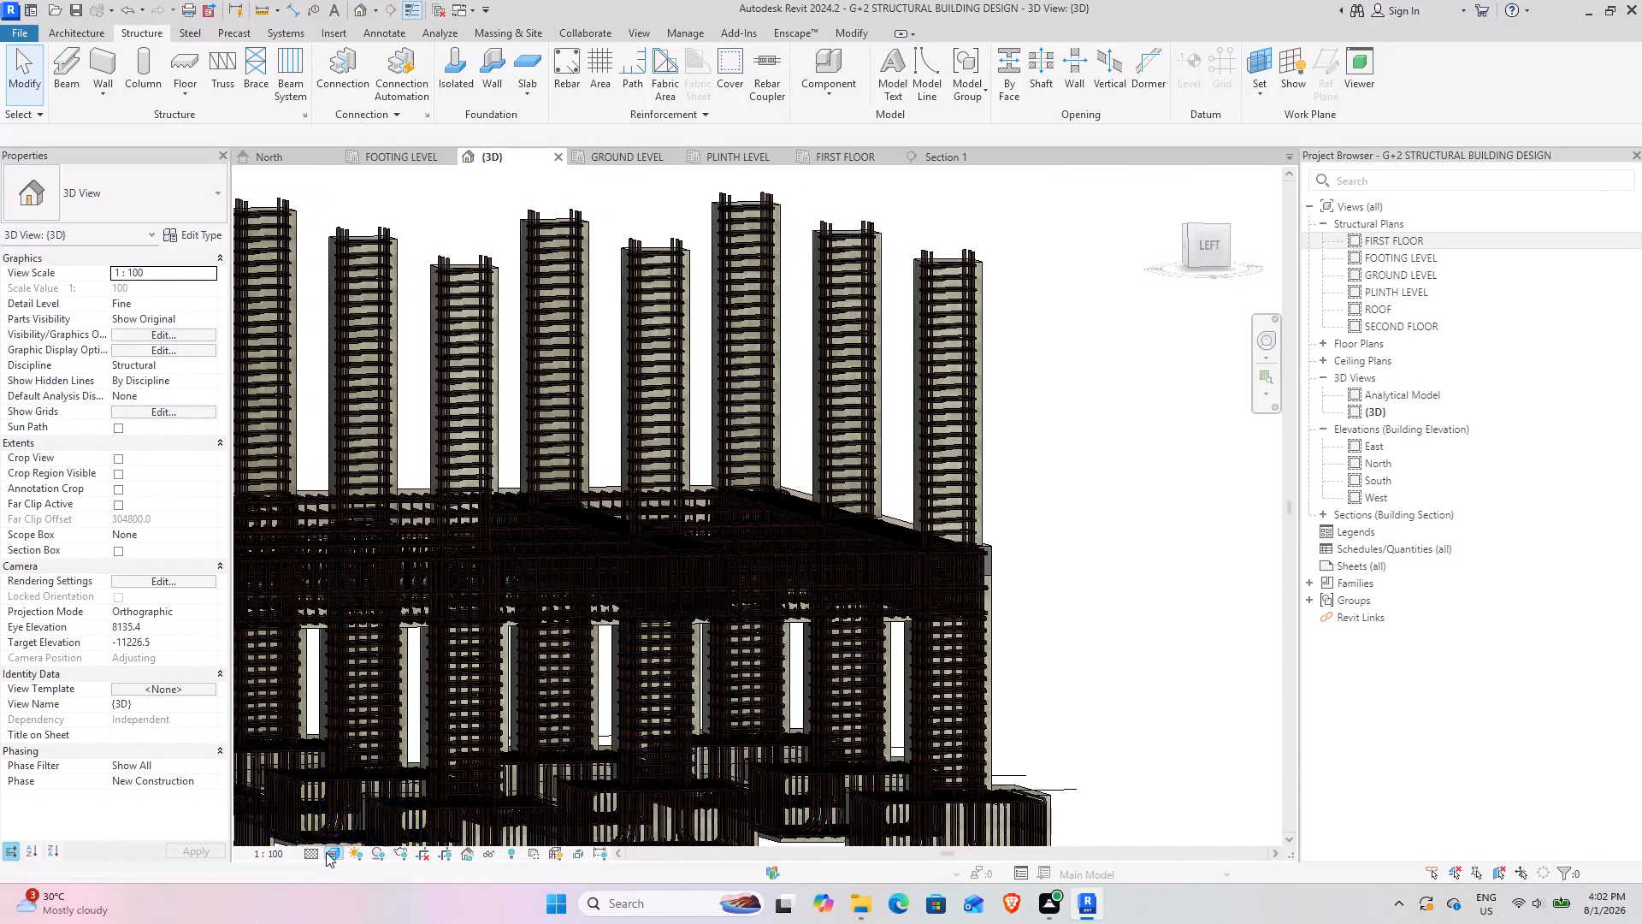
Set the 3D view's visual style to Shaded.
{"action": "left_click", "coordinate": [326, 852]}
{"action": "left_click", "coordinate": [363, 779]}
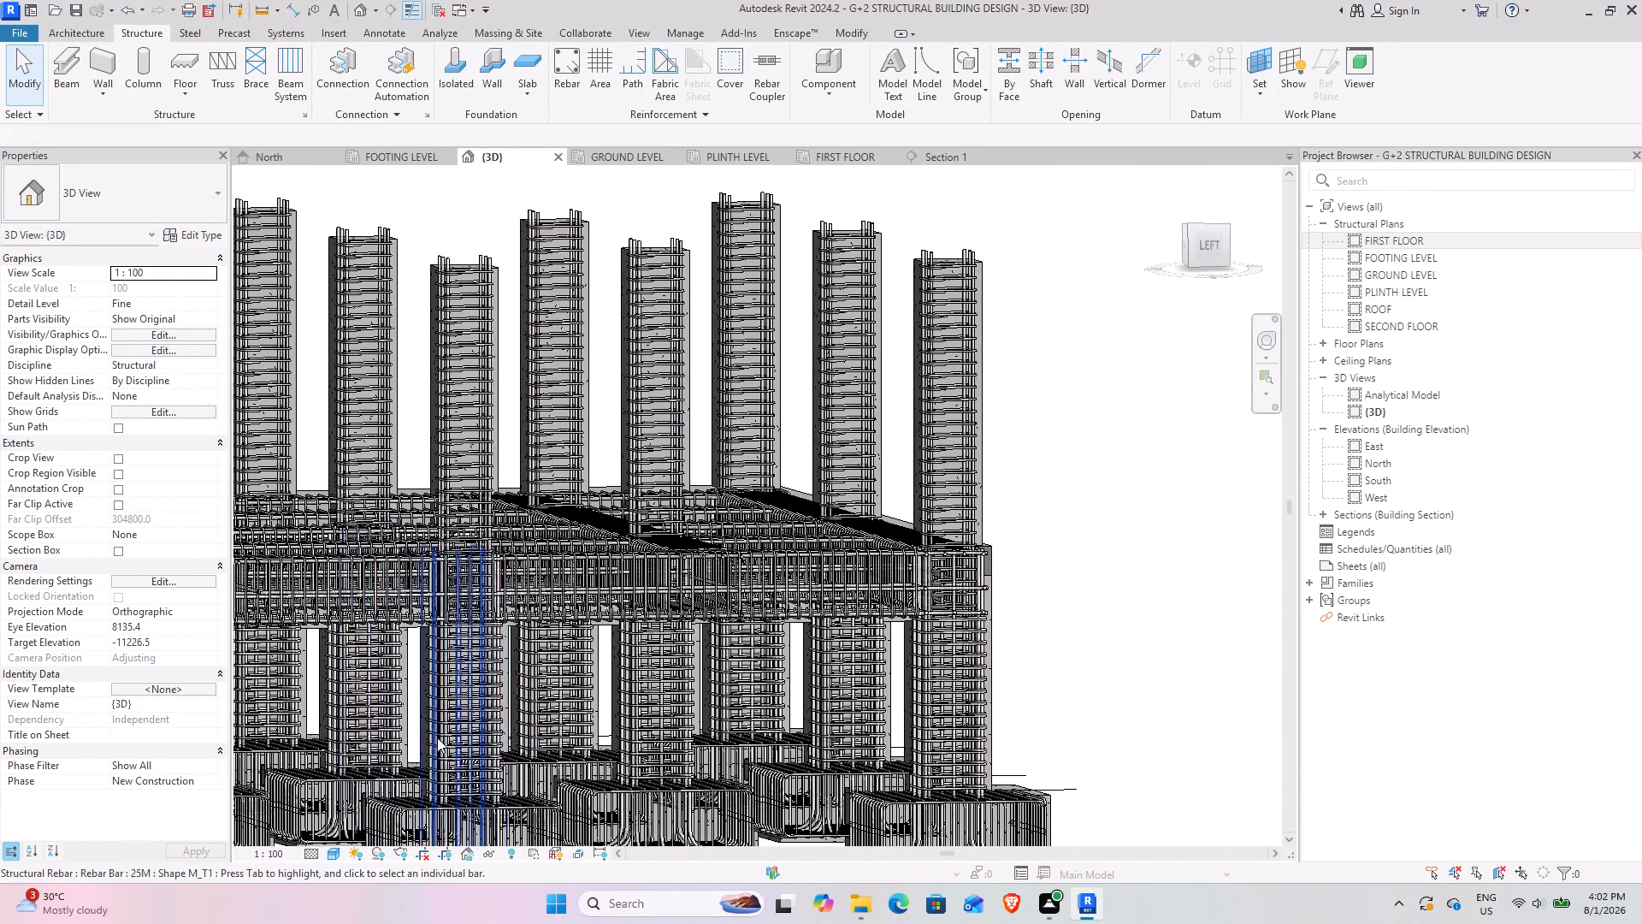
Examine the shaded beam cages, column joints and slab area in the 3D view from the left and front corners.
{"action": "scroll", "coordinate": [531, 699], "scroll_direction": "down", "scroll_amount": 4}
{"action": "middle_click_drag", "start_coordinate": [556, 694], "coordinate": [444, 780], "text": "shift"}
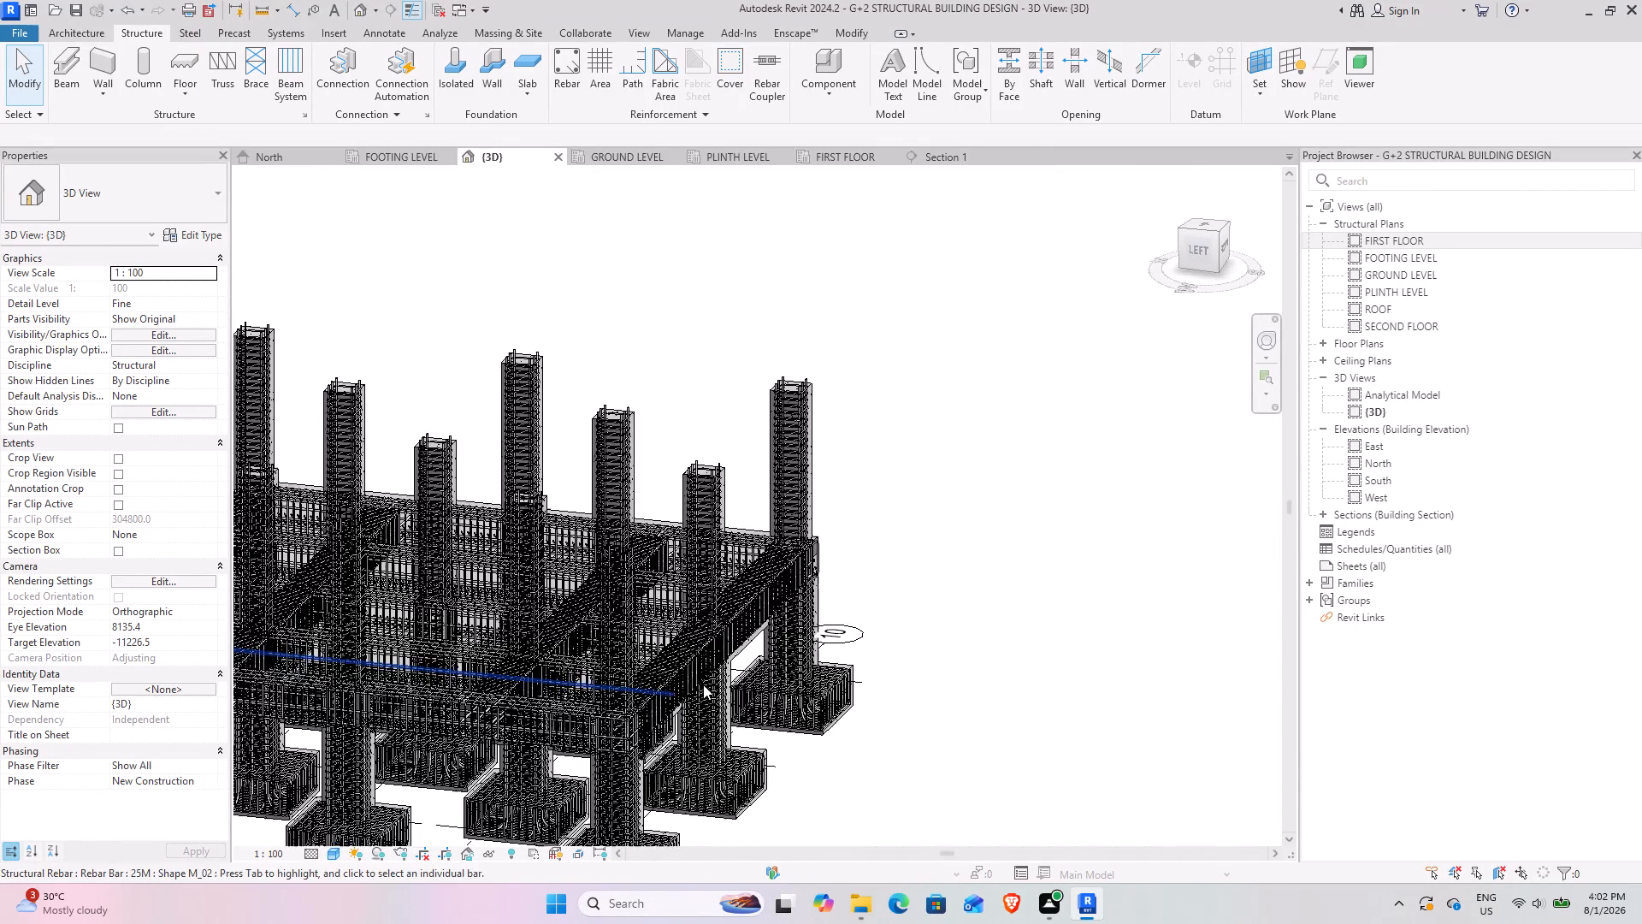
{"action": "middle_click_drag", "start_coordinate": [701, 684], "coordinate": [515, 765]}
{"action": "scroll", "coordinate": [589, 672], "scroll_direction": "up", "scroll_amount": 8}
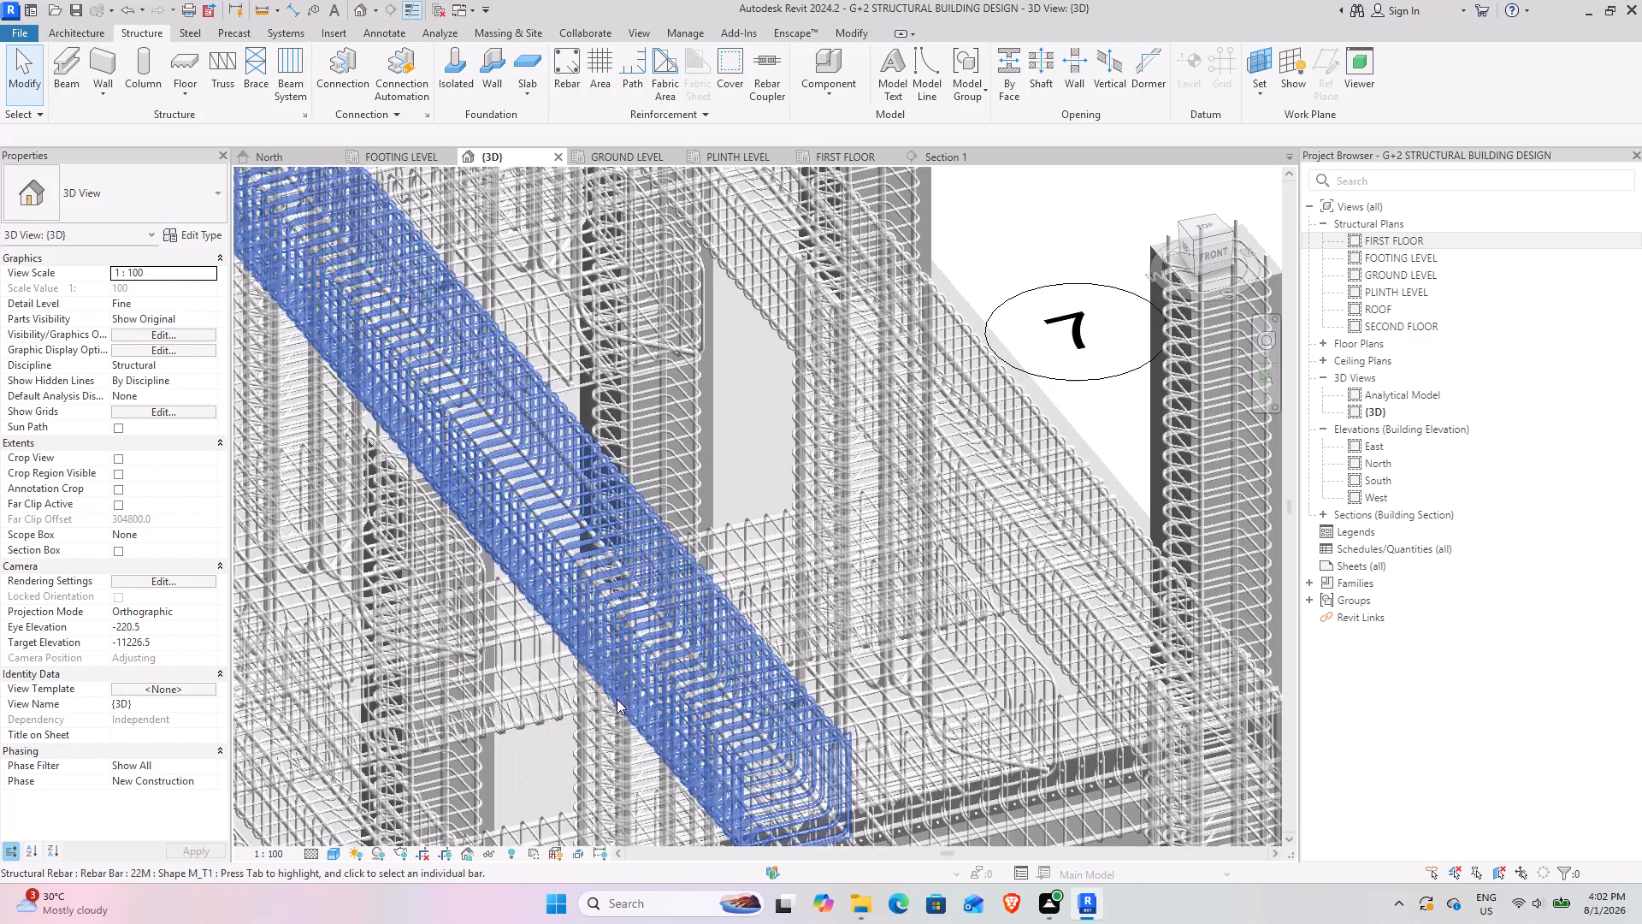
{"action": "scroll", "coordinate": [652, 619], "scroll_direction": "down", "scroll_amount": 4}
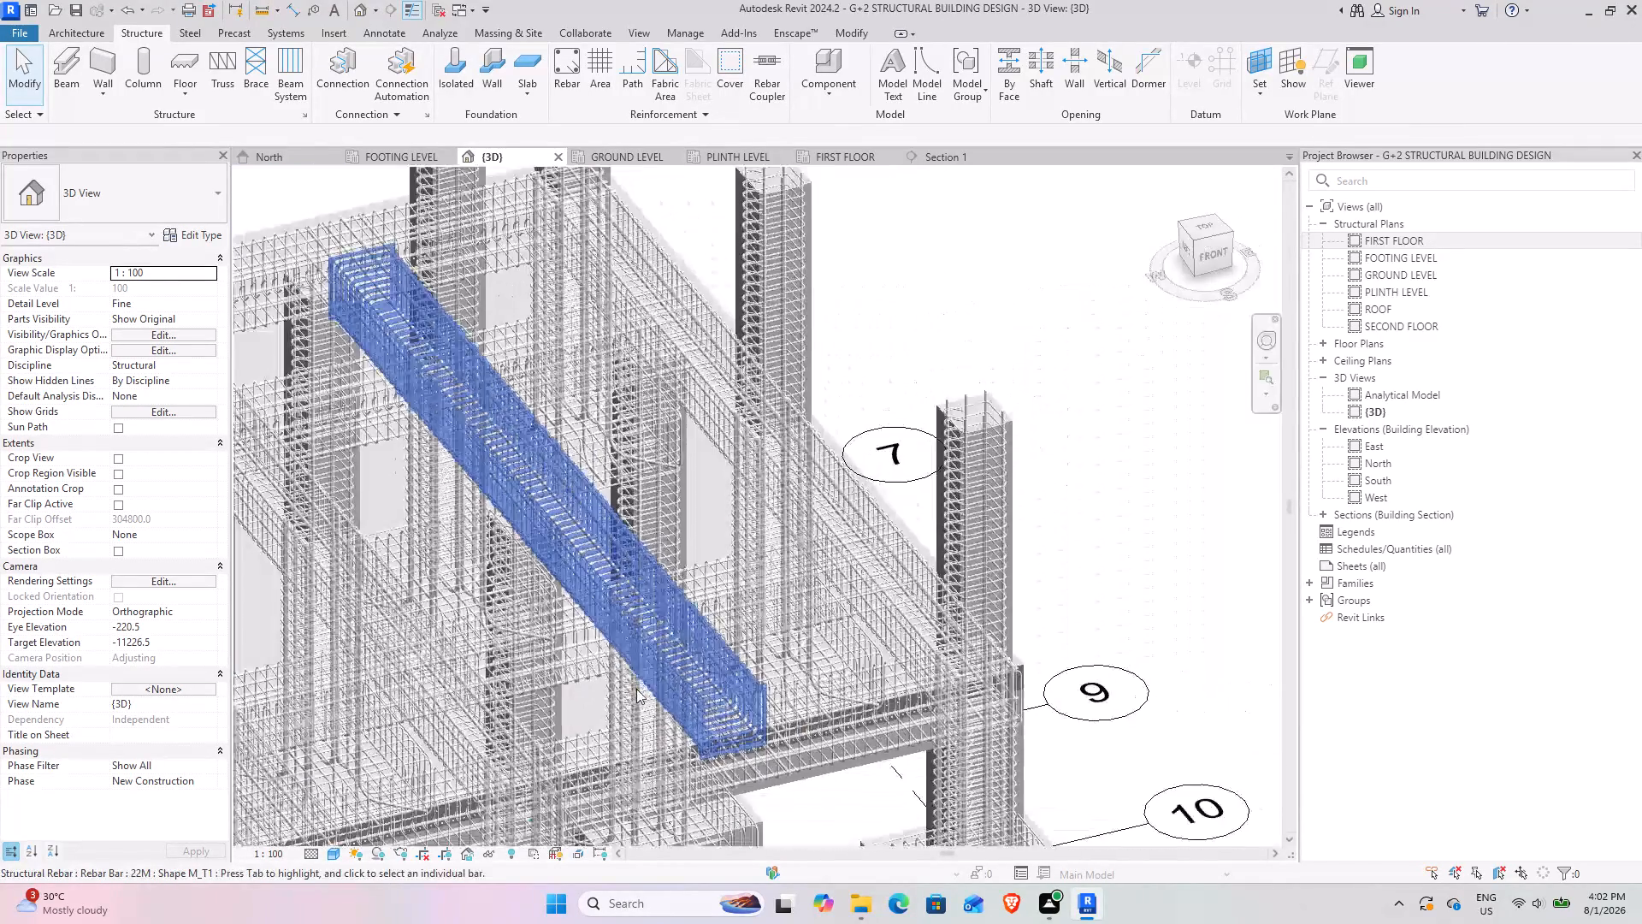
{"action": "middle_click_drag", "start_coordinate": [636, 689], "coordinate": [909, 376], "text": "shift"}
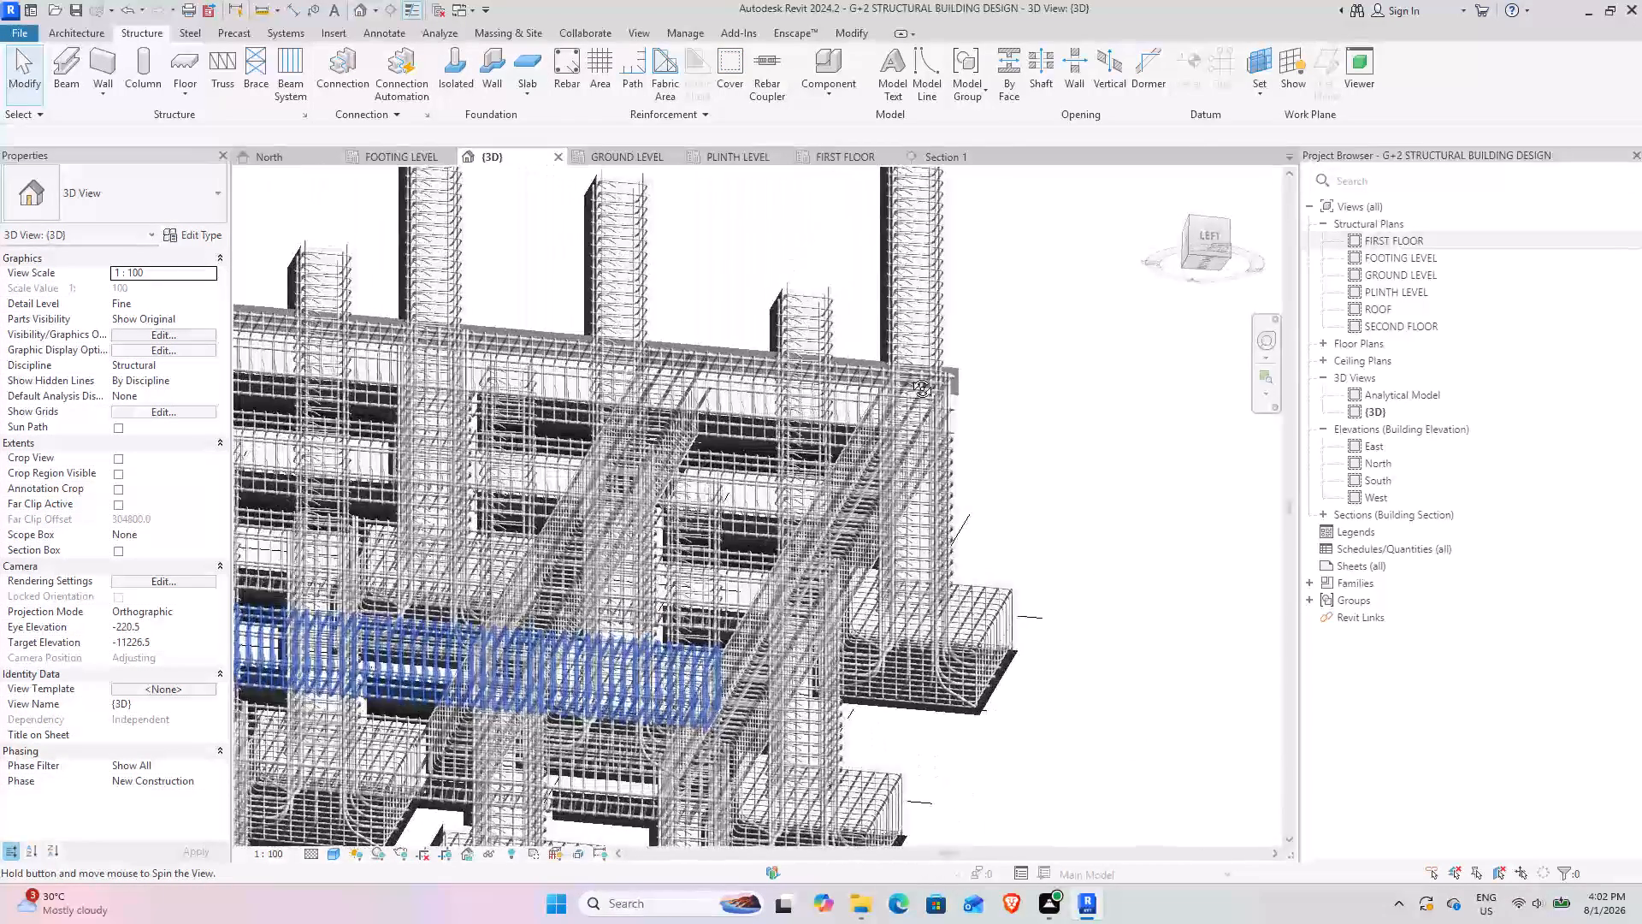
{"action": "middle_click_drag", "start_coordinate": [909, 376], "coordinate": [641, 666], "text": "shift"}
{"action": "scroll", "coordinate": [808, 320], "scroll_direction": "down", "scroll_amount": 7}
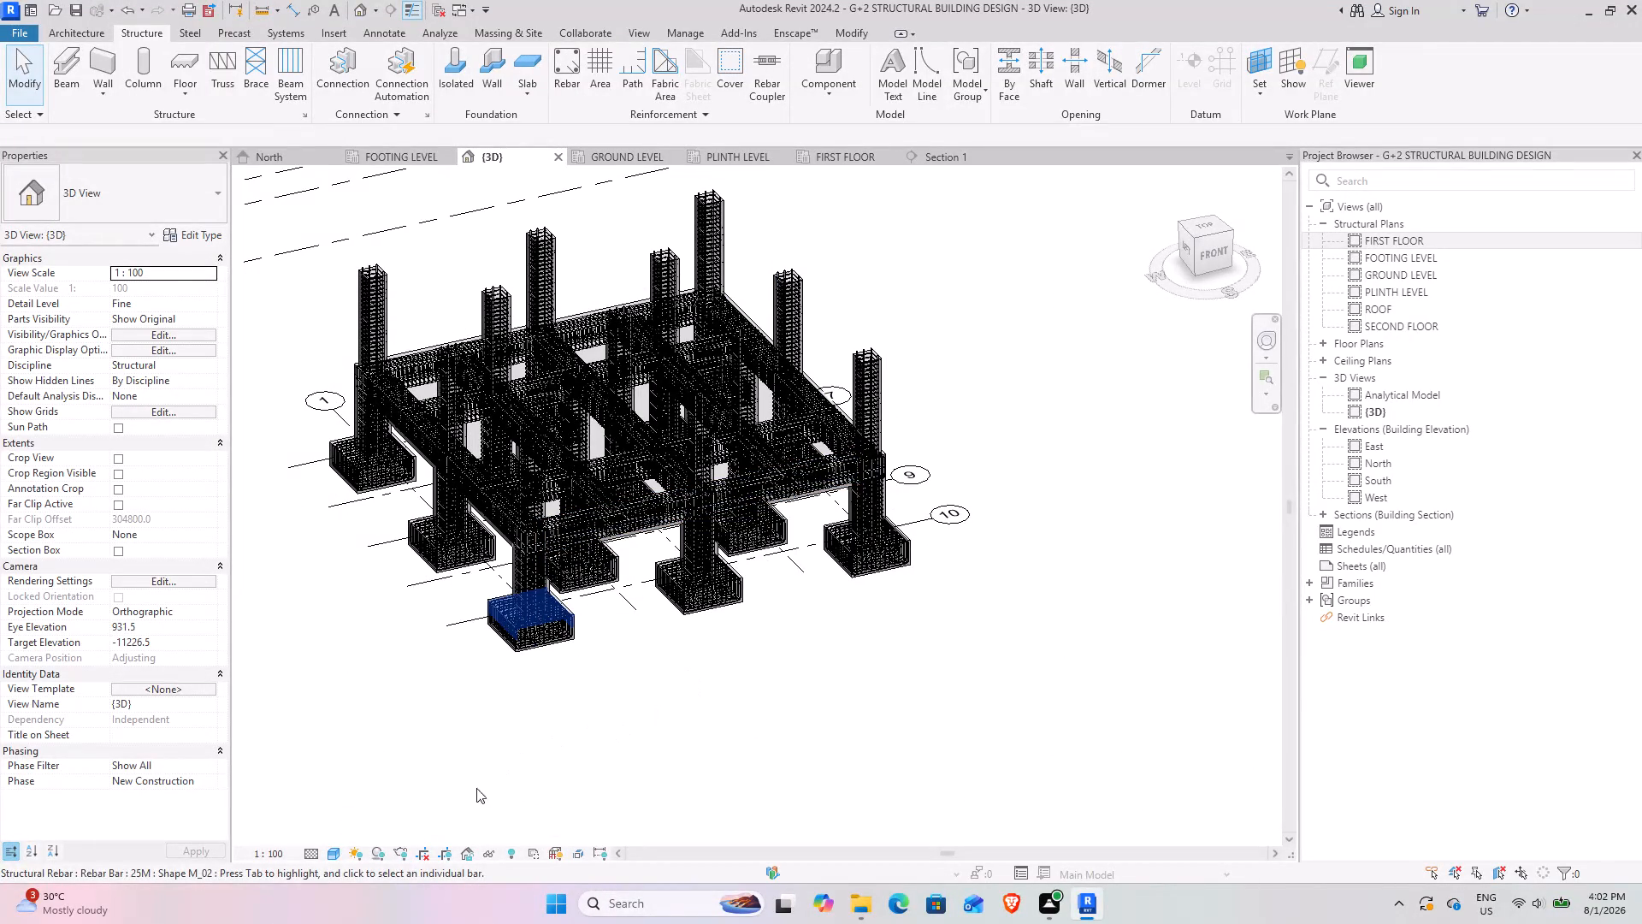
Set the 3D view's visual style to Realistic.
{"action": "left_click", "coordinate": [329, 852]}
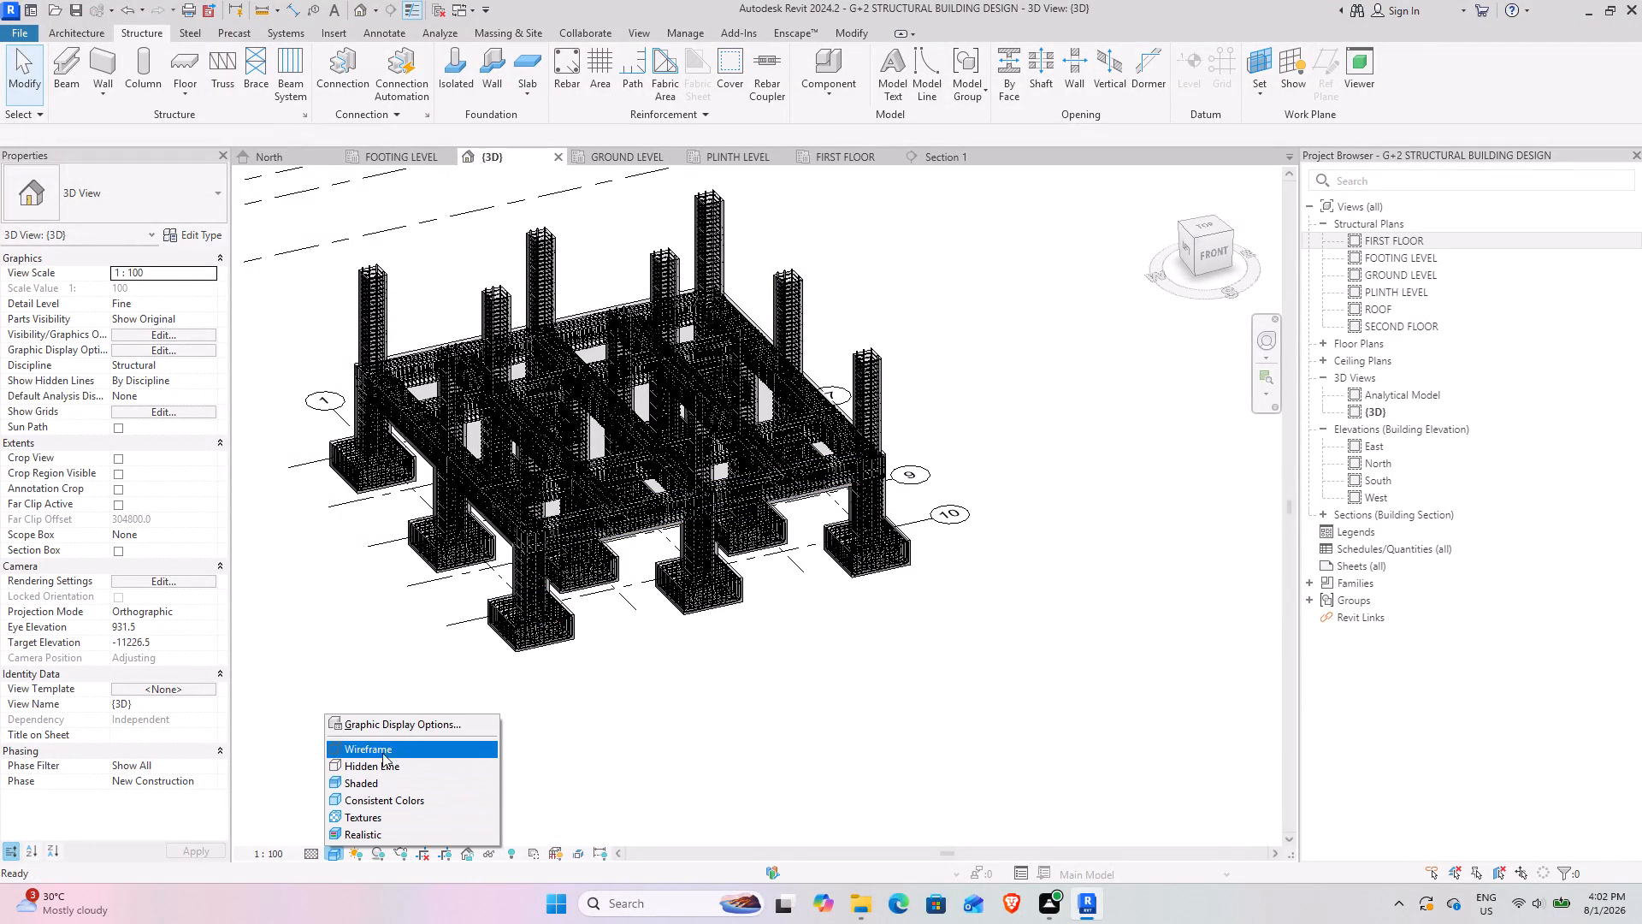
{"action": "left_click", "coordinate": [342, 624]}
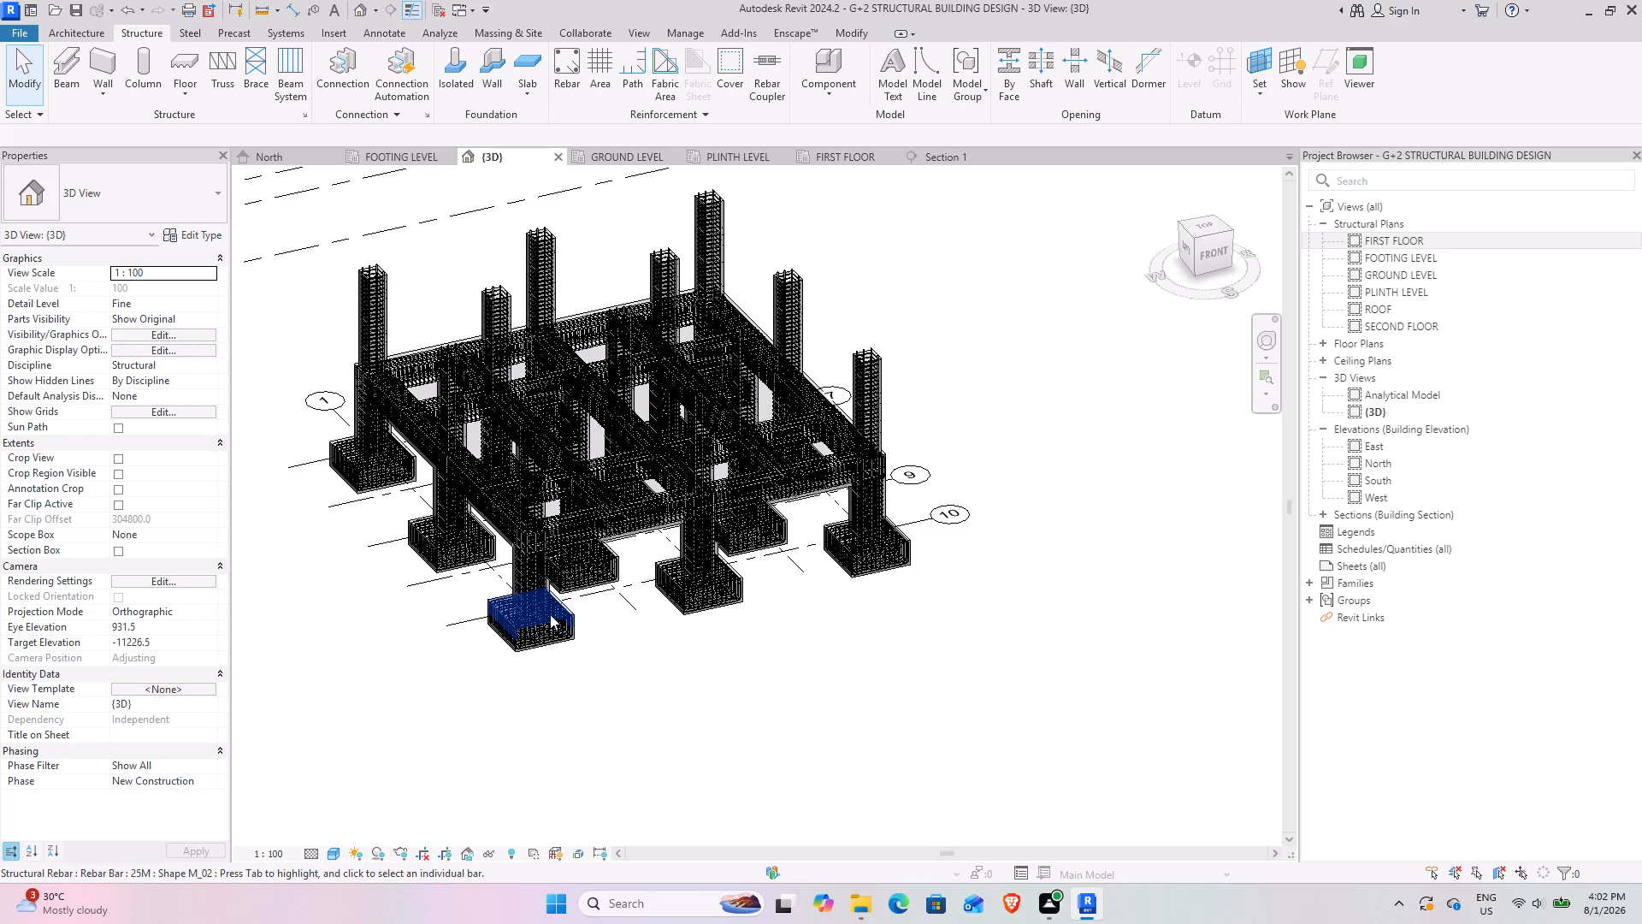
{"action": "scroll", "coordinate": [550, 614], "scroll_direction": "down", "scroll_amount": 3}
{"action": "middle_click_drag", "start_coordinate": [594, 647], "coordinate": [568, 751]}
{"action": "scroll", "coordinate": [558, 580], "scroll_direction": "up", "scroll_amount": 4}
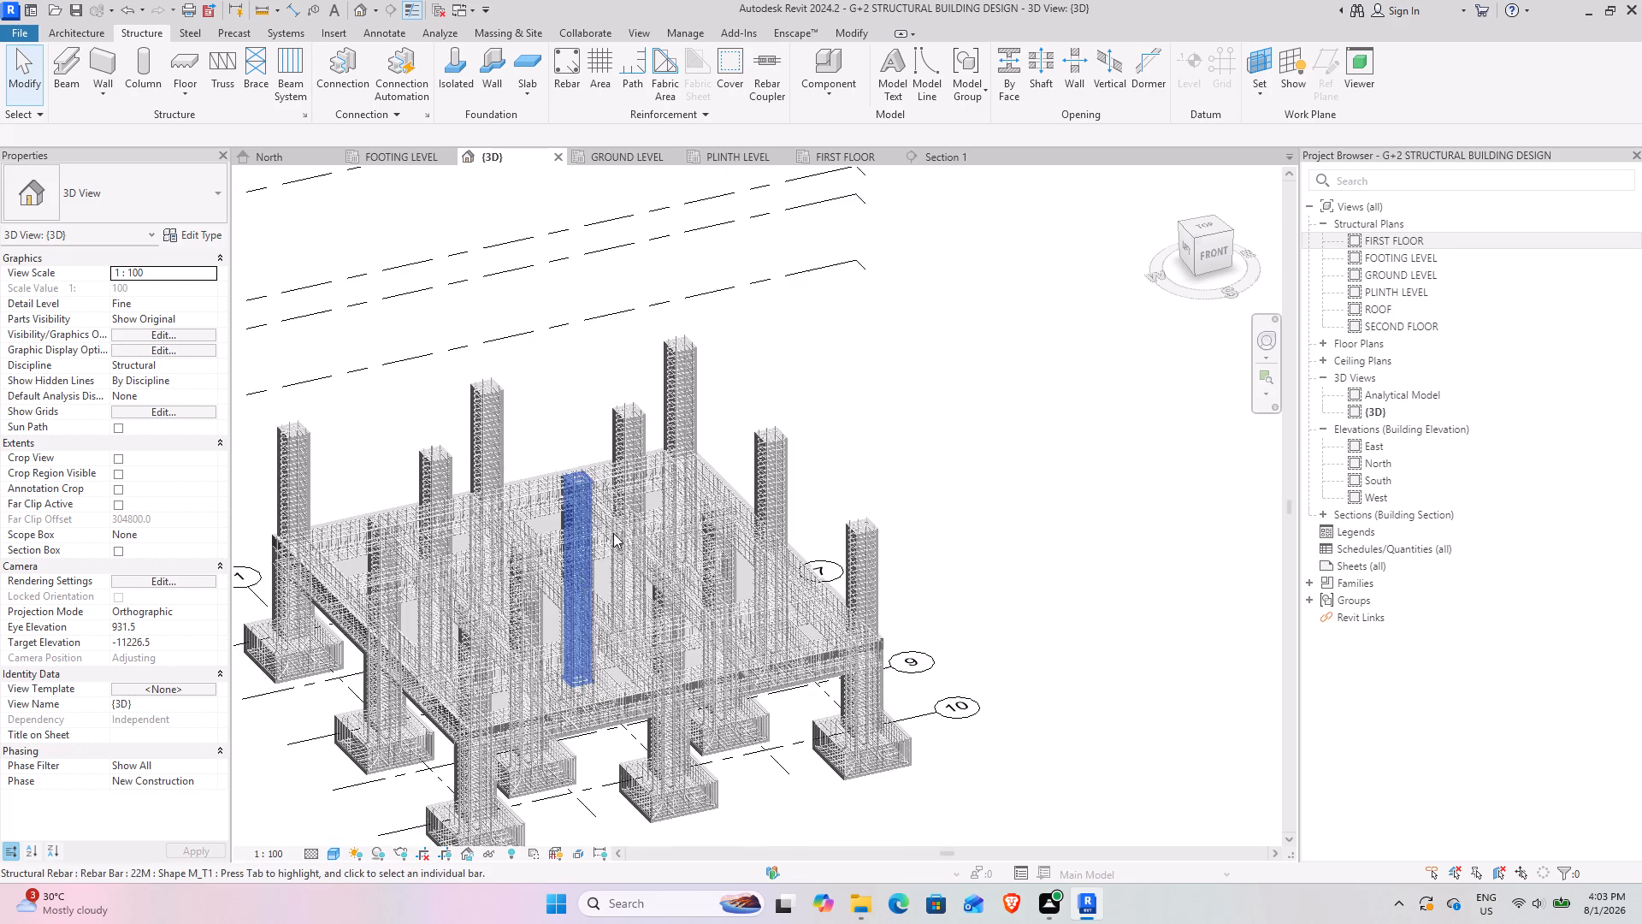
{"action": "scroll", "coordinate": [619, 508], "scroll_direction": "up", "scroll_amount": 3}
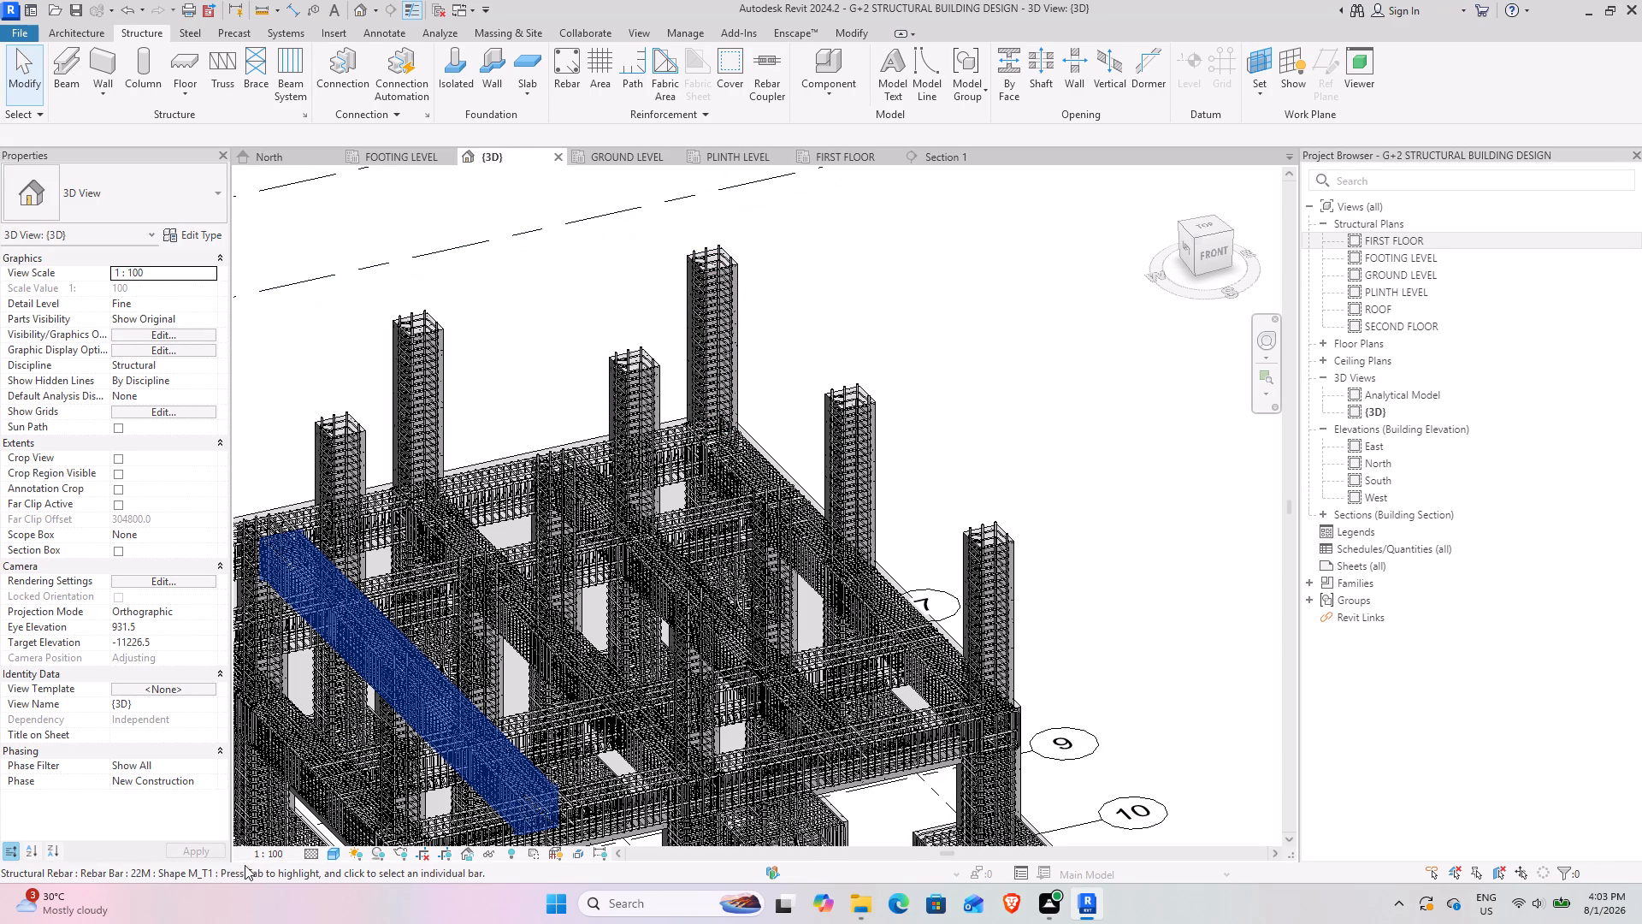
{"action": "left_click", "coordinate": [333, 861]}
{"action": "left_click", "coordinate": [337, 843]}
{"action": "left_click", "coordinate": [331, 857]}
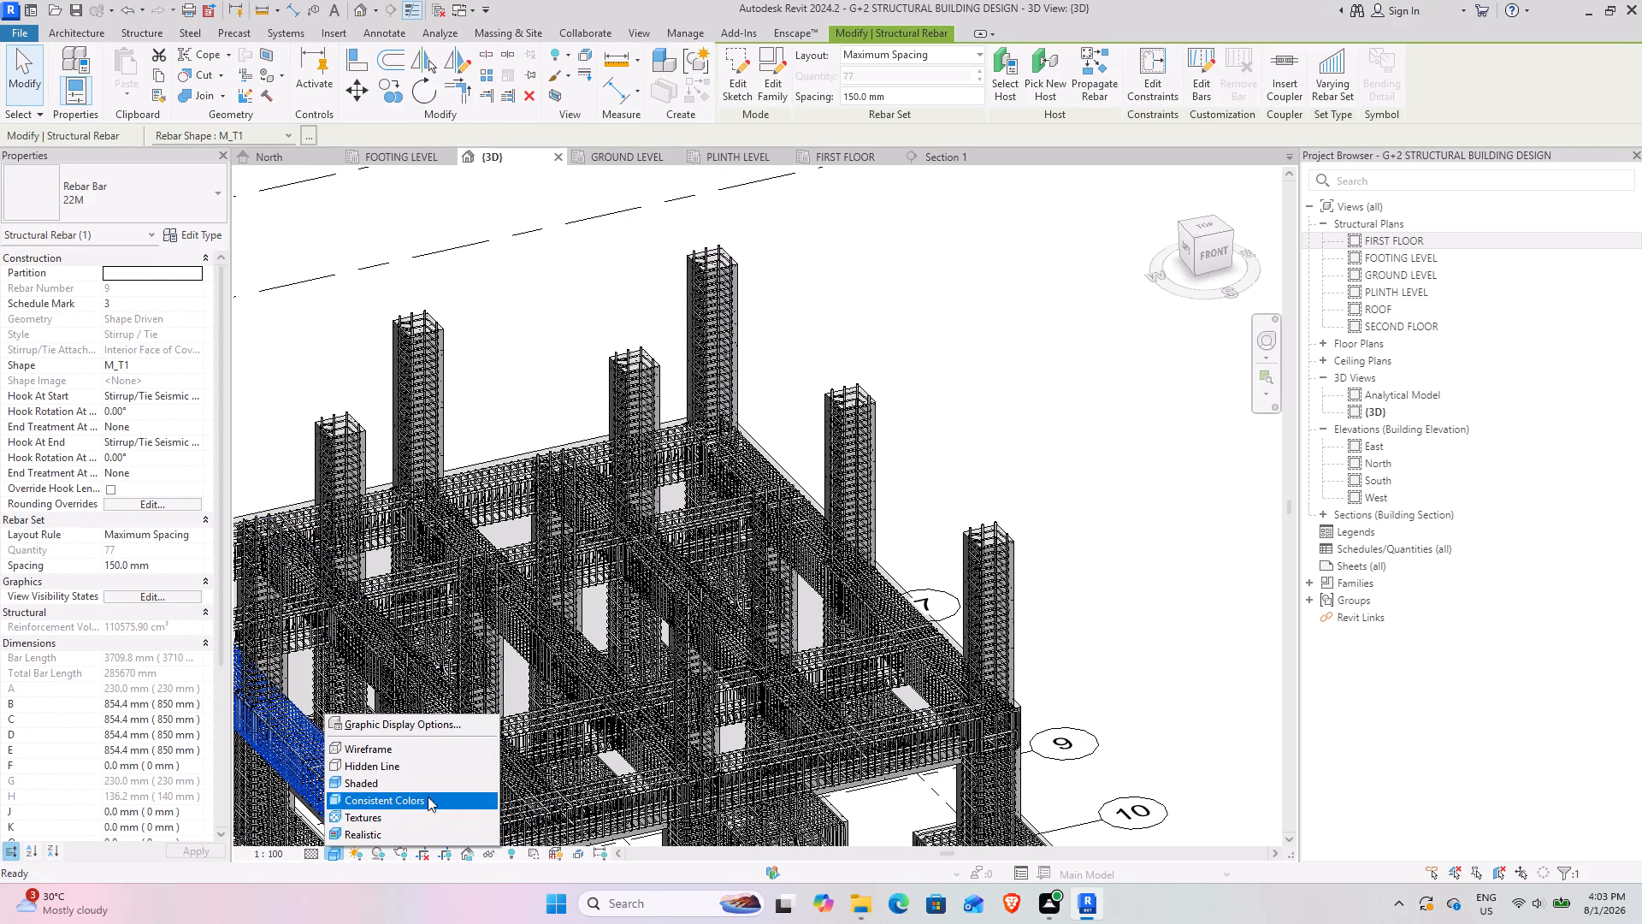
{"action": "left_click", "coordinate": [382, 832]}
Examine the realistic beam, column and slab reinforcement in the 3D view from the left side and from above the front.
{"action": "scroll", "coordinate": [623, 589], "scroll_direction": "down", "scroll_amount": 2}
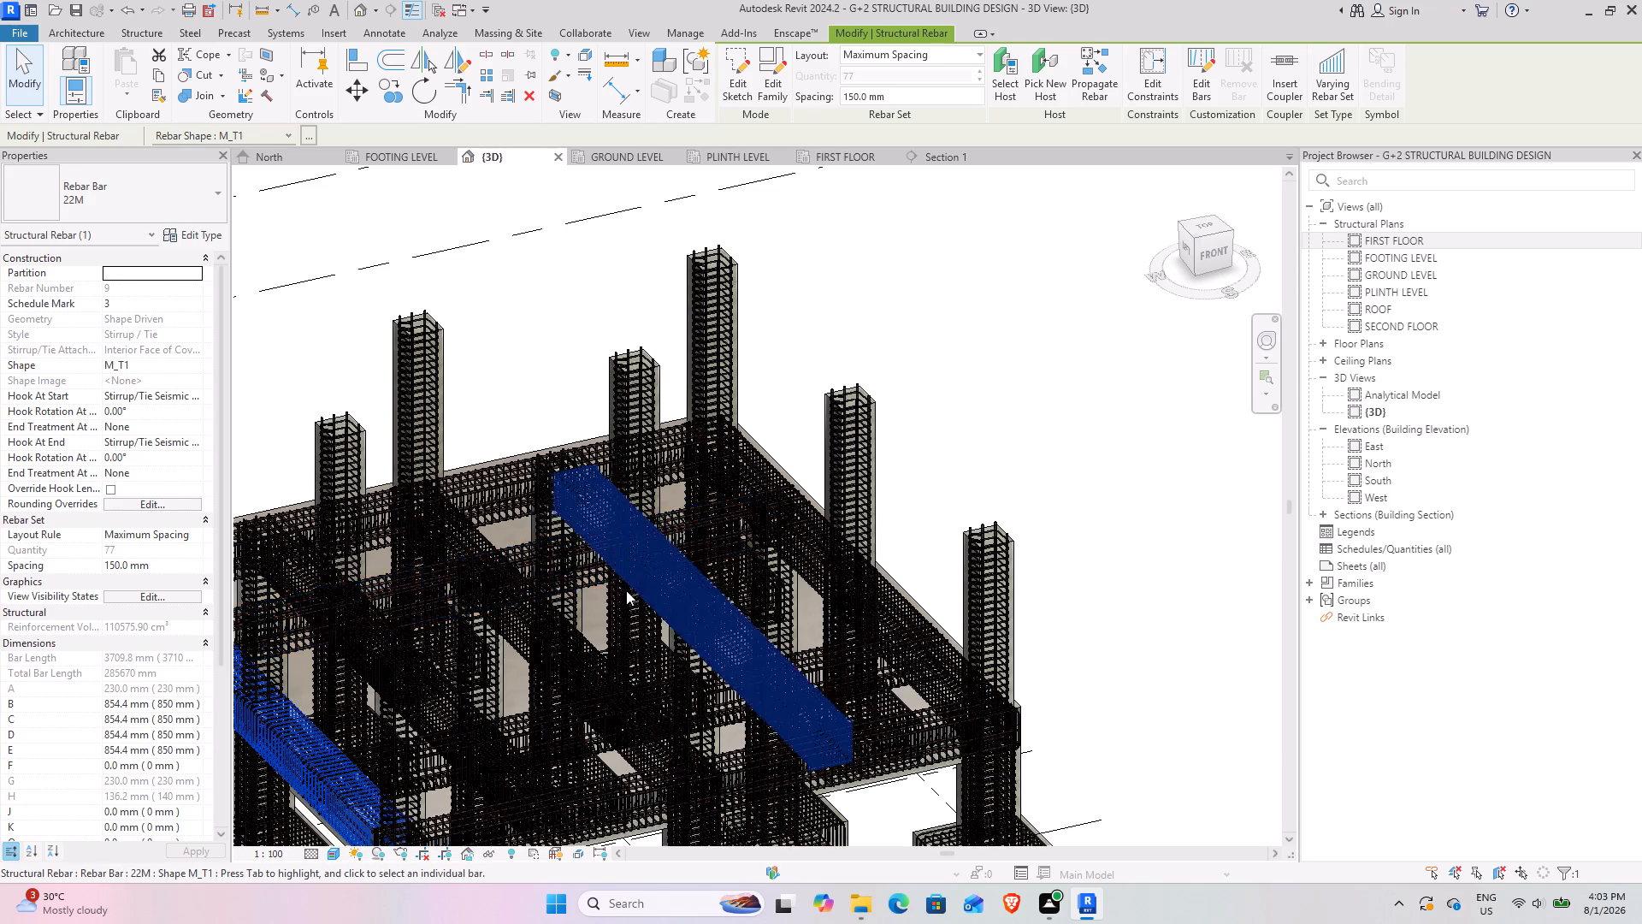
{"action": "scroll", "coordinate": [626, 590], "scroll_direction": "down", "scroll_amount": 1}
{"action": "middle_click_drag", "start_coordinate": [625, 687], "coordinate": [639, 682], "text": "shift"}
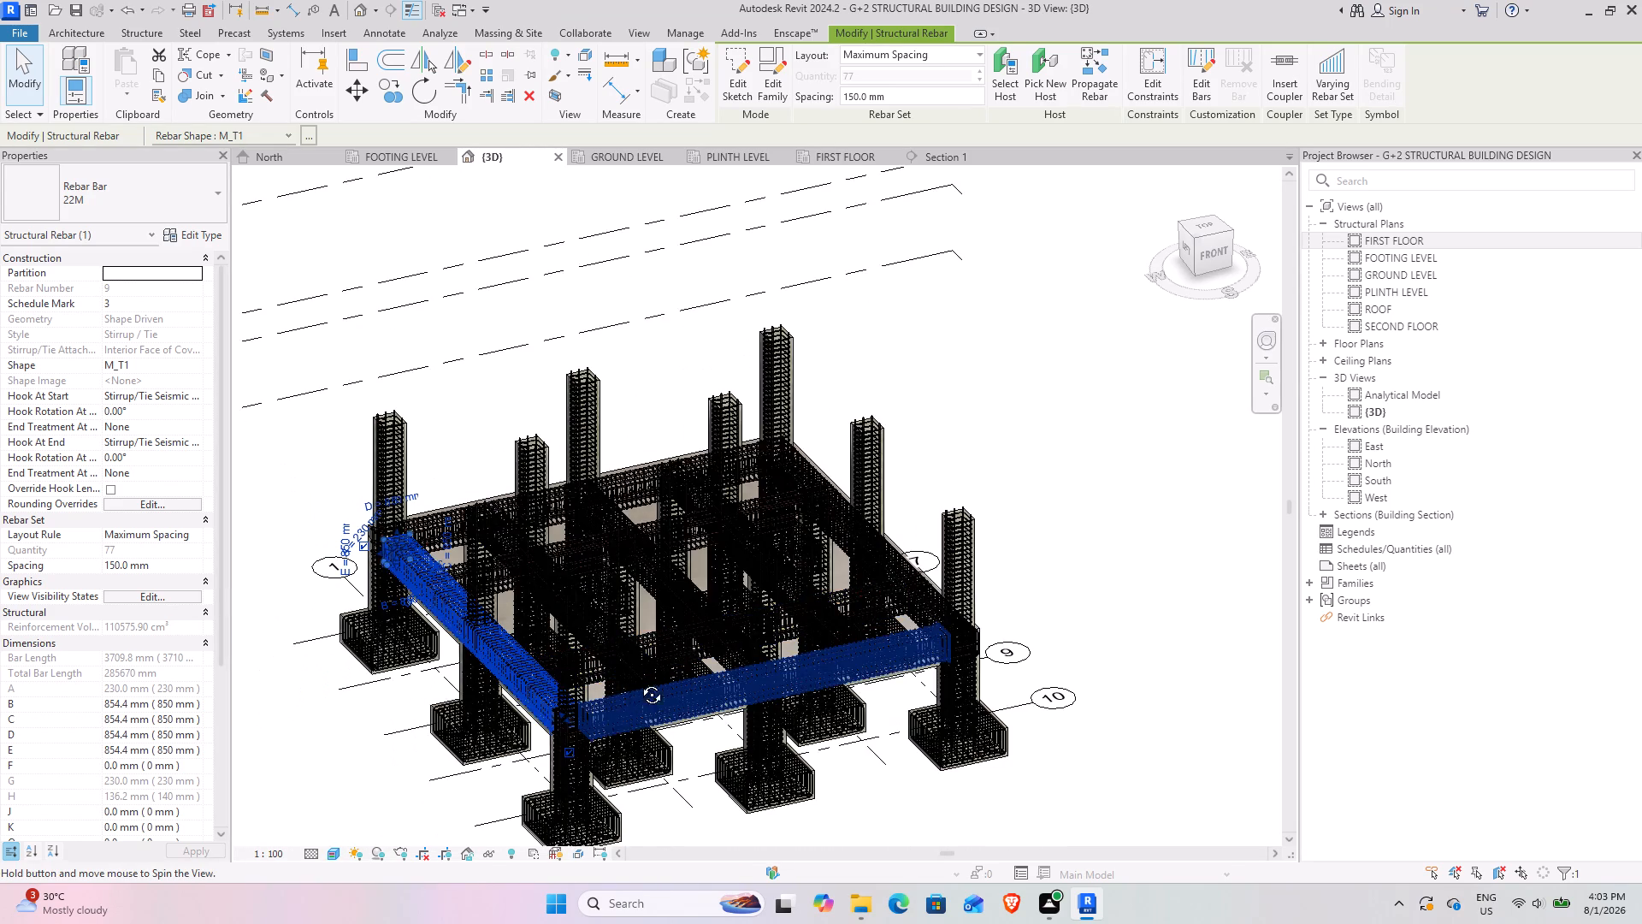
{"action": "middle_click_drag", "start_coordinate": [639, 682], "coordinate": [918, 459], "text": "shift"}
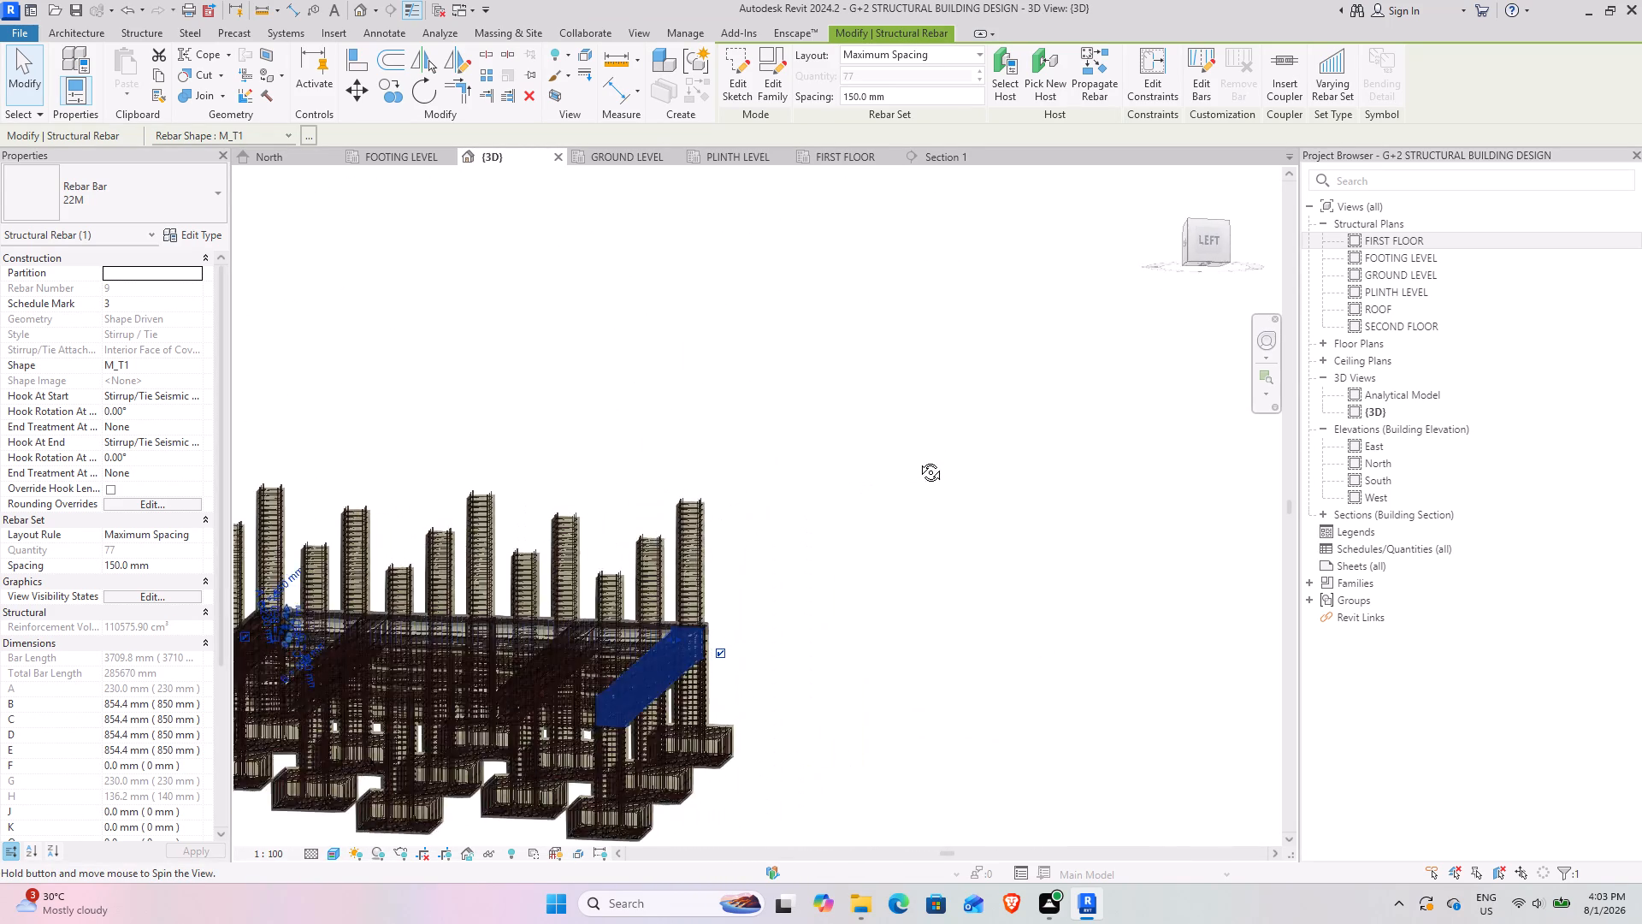
{"action": "middle_click_drag", "start_coordinate": [918, 459], "coordinate": [747, 690], "text": "shift"}
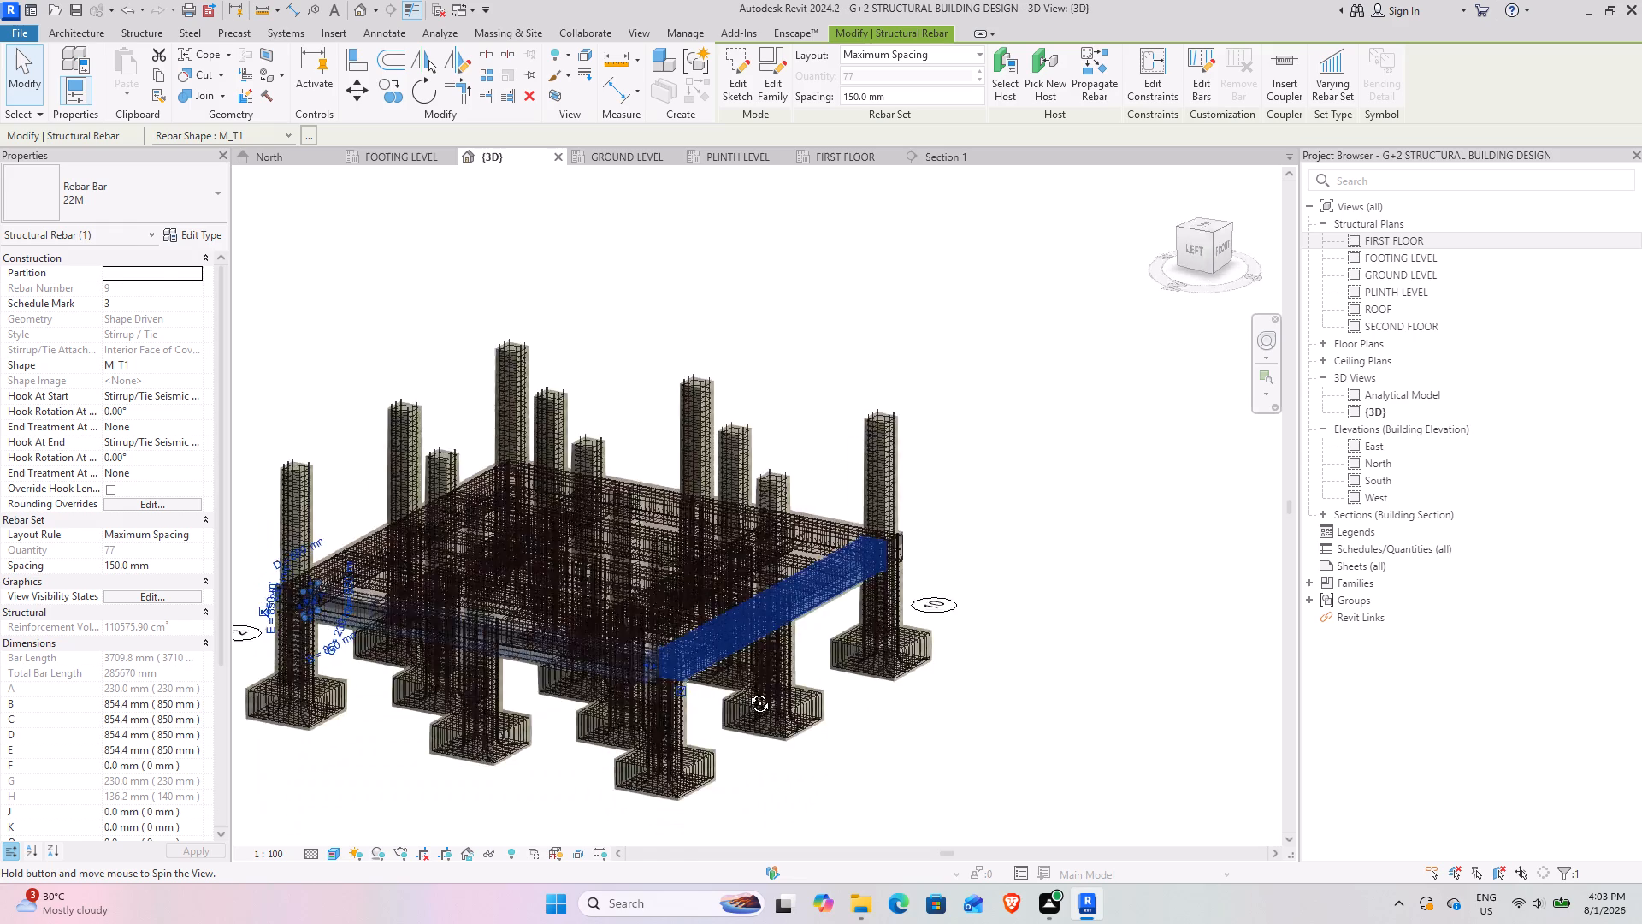
{"action": "middle_click_drag", "start_coordinate": [747, 690], "coordinate": [507, 817], "text": "shift"}
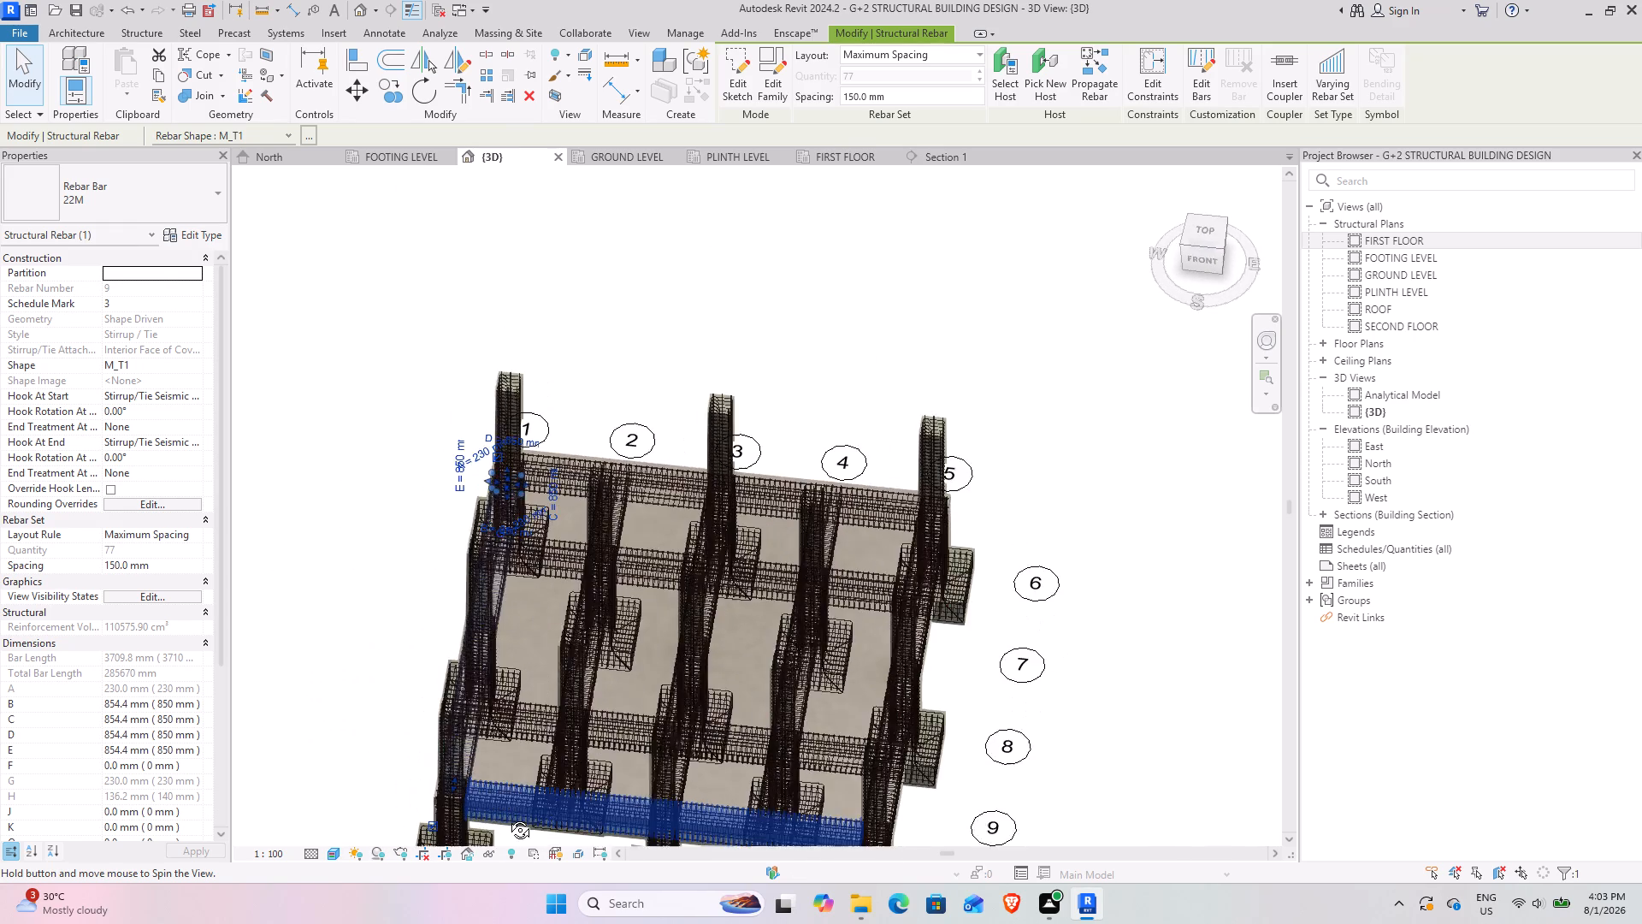
{"action": "middle_click_drag", "start_coordinate": [507, 817], "coordinate": [501, 858], "text": "shift"}
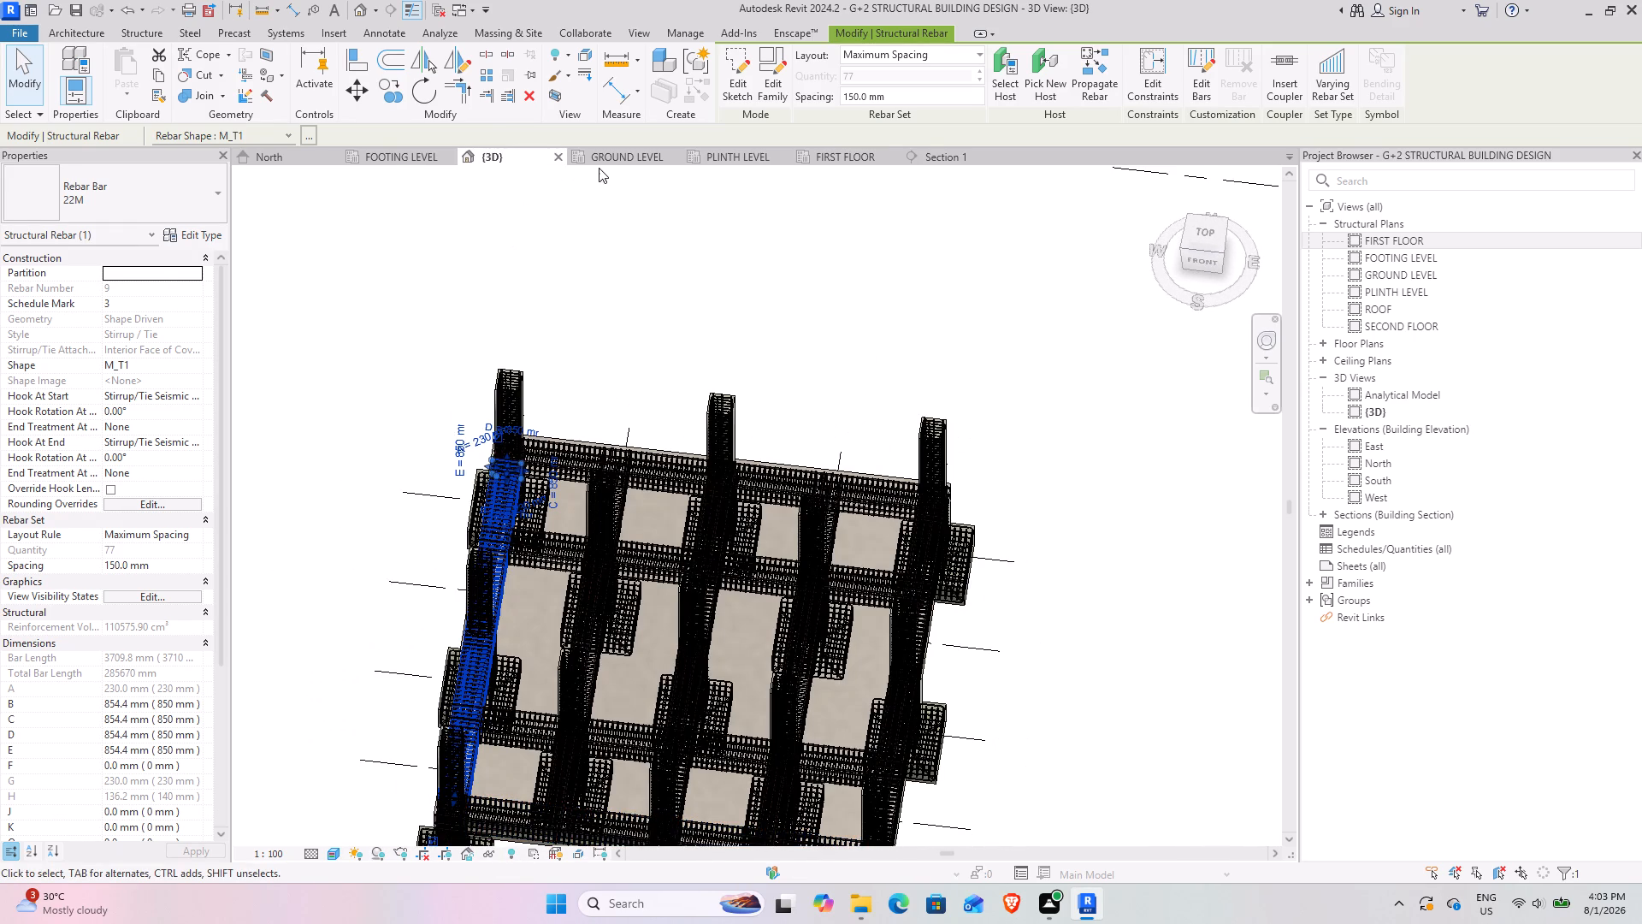
In the GROUND LEVEL structural plan, start an Area Reinforcement hosted by the Concrete-Commercial 362mm floor slab.
{"action": "left_click", "coordinate": [594, 157]}
{"action": "scroll", "coordinate": [626, 465], "scroll_direction": "down", "scroll_amount": 5}
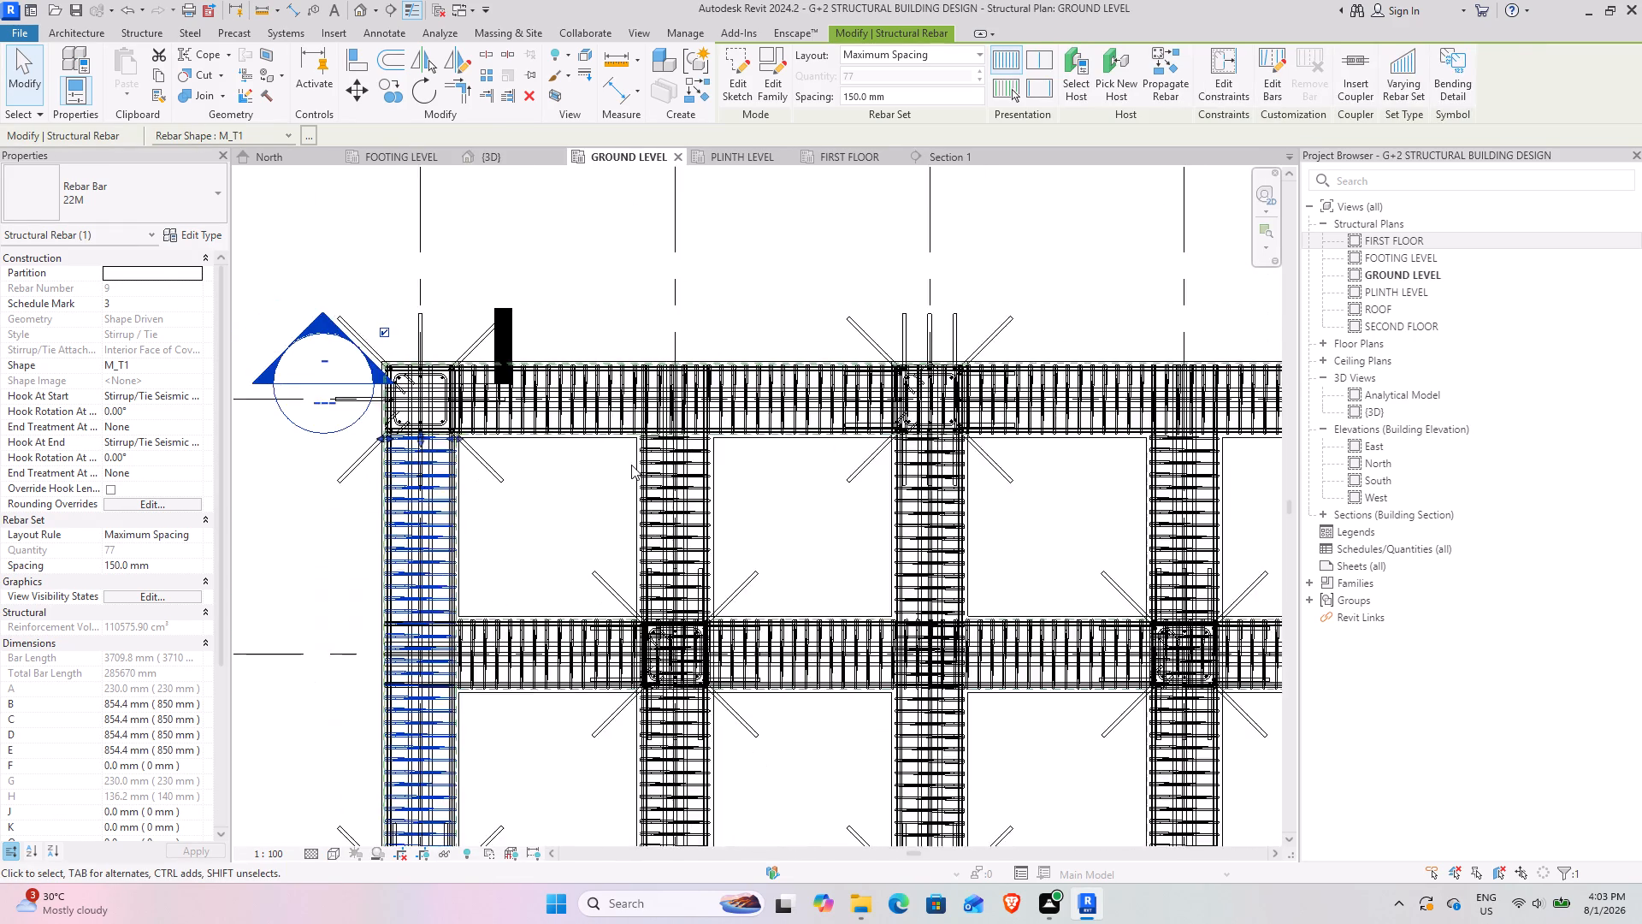
{"action": "scroll", "coordinate": [631, 465], "scroll_direction": "down", "scroll_amount": 3}
{"action": "middle_click_drag", "start_coordinate": [678, 582], "coordinate": [600, 419]}
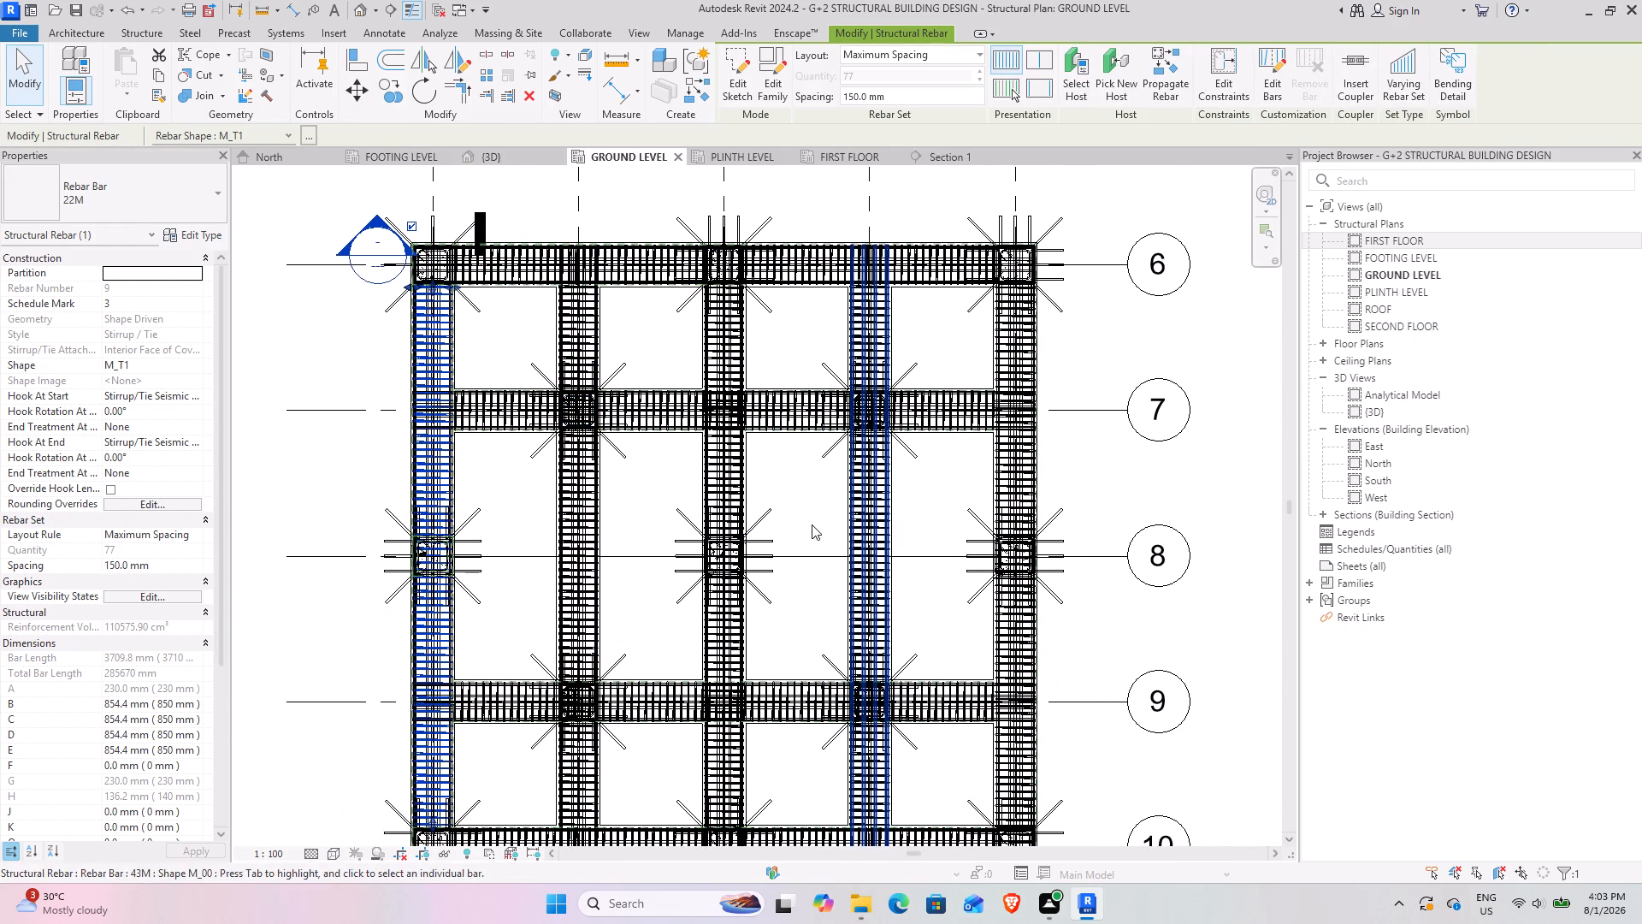
{"action": "left_click", "coordinate": [812, 524]}
{"action": "left_click", "coordinate": [826, 518]}
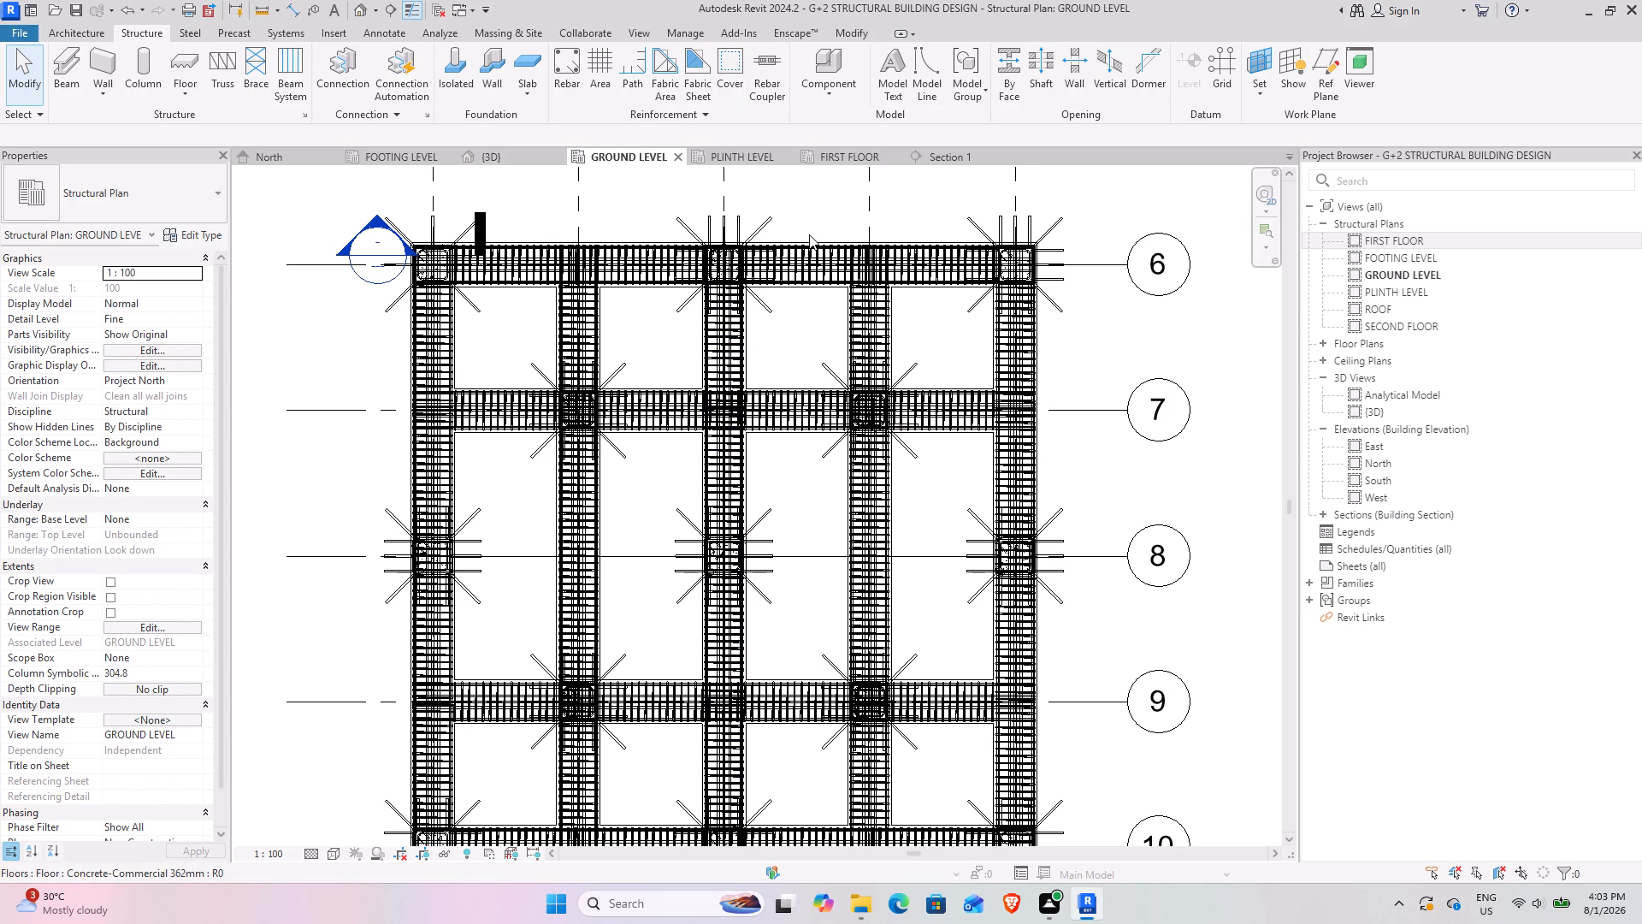
{"action": "left_click", "coordinate": [809, 235]}
{"action": "scroll", "coordinate": [790, 463], "scroll_direction": "down", "scroll_amount": 3}
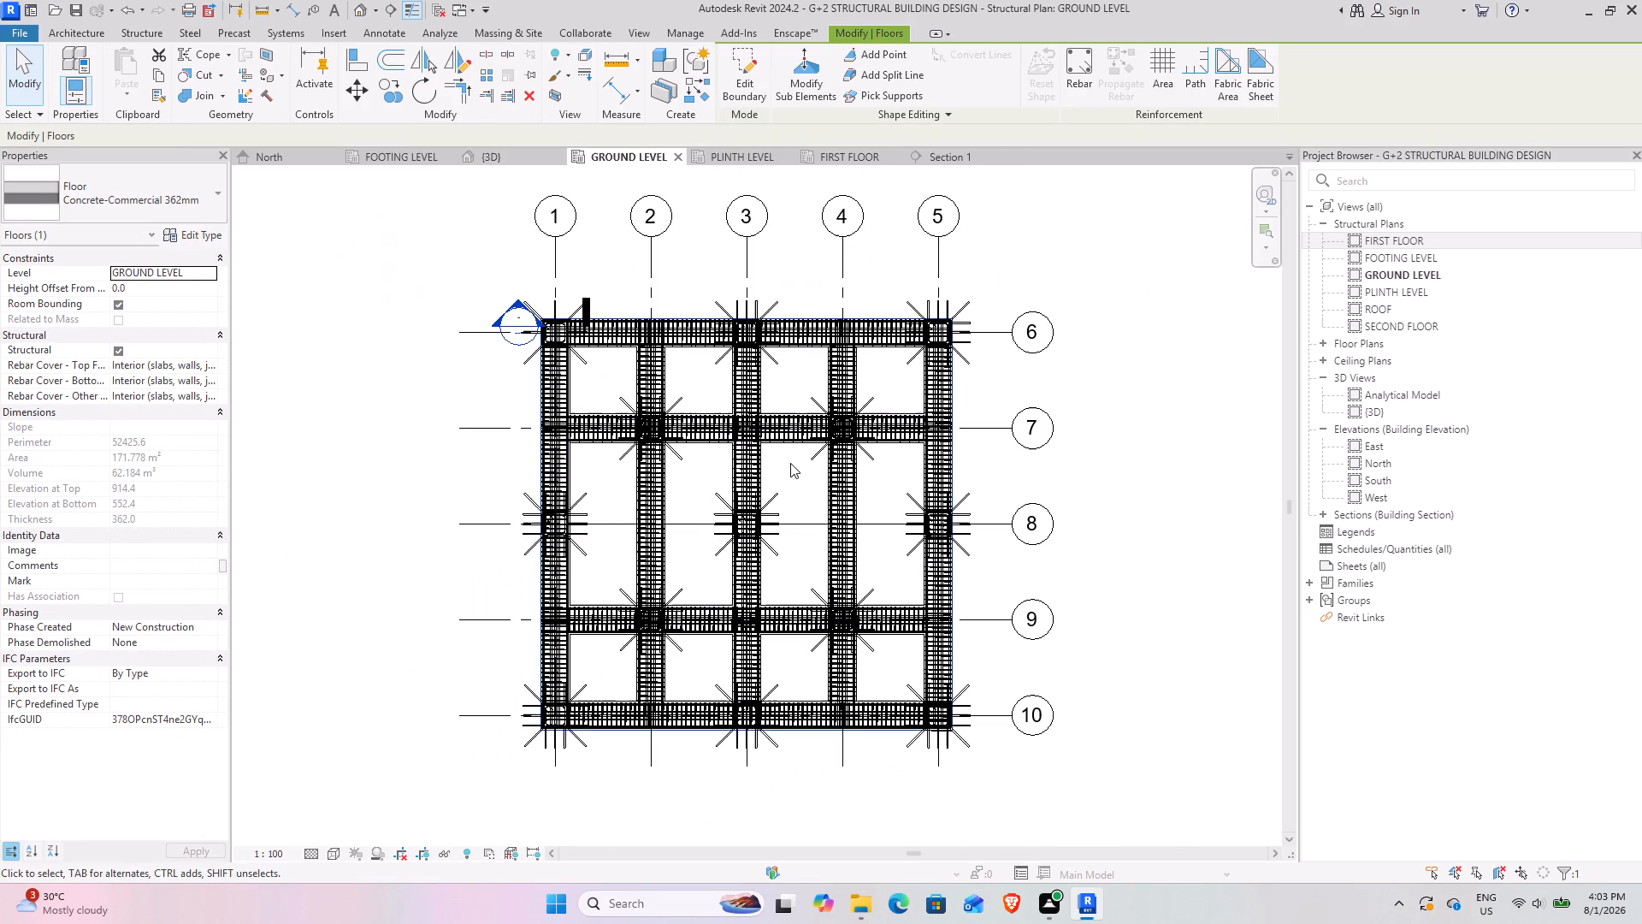
{"action": "middle_click_drag", "start_coordinate": [813, 506], "coordinate": [757, 474]}
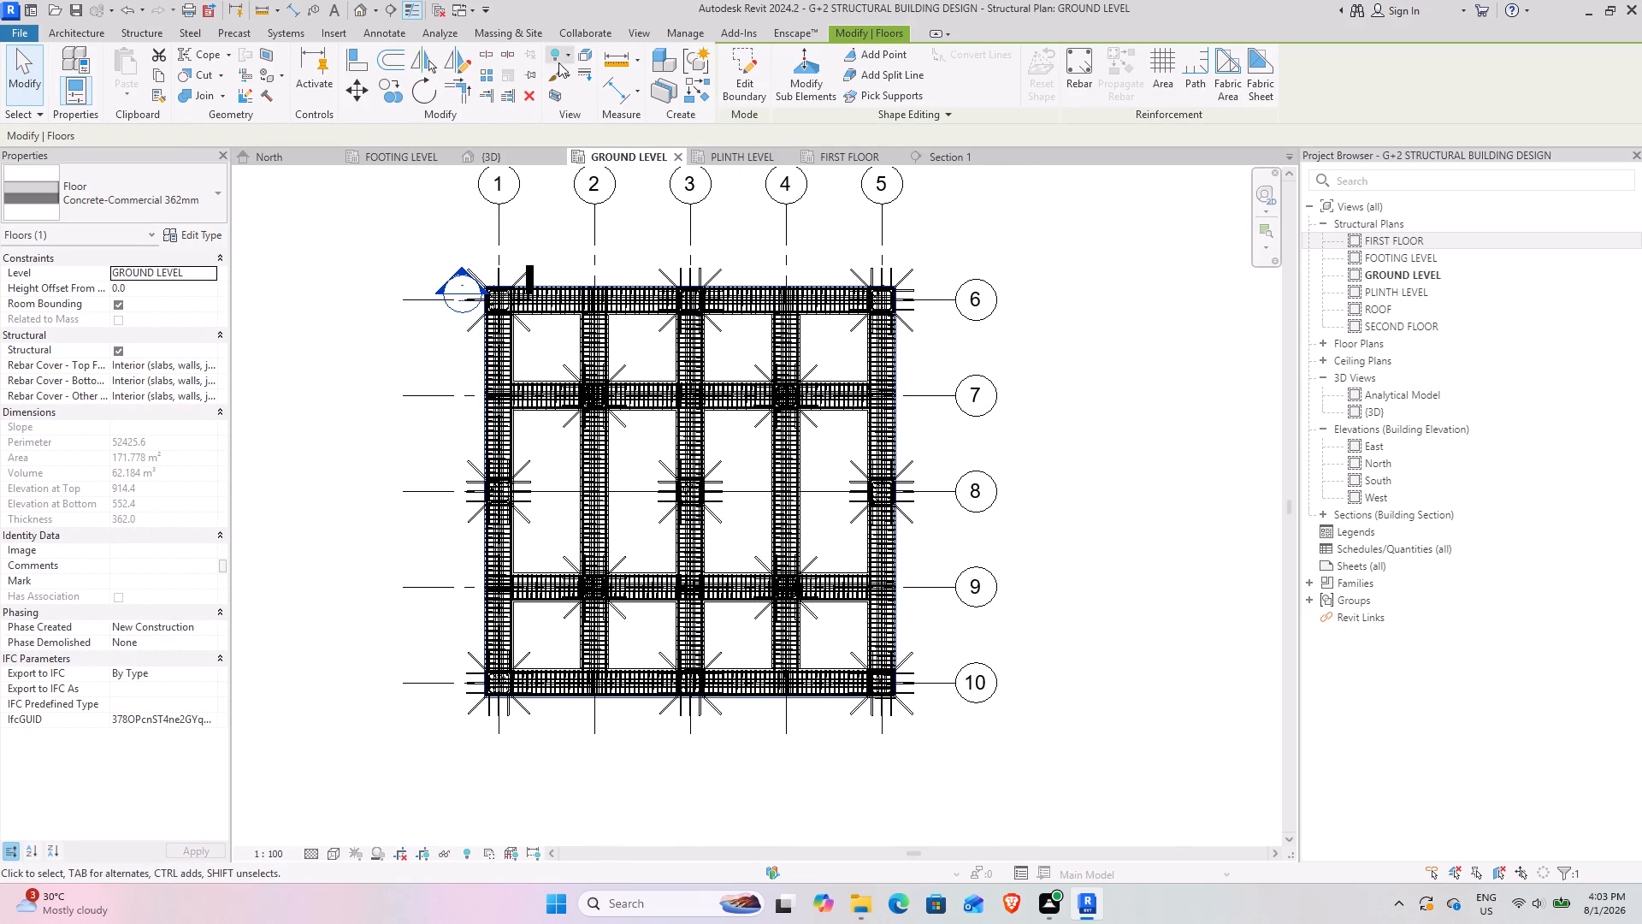
{"action": "left_click", "coordinate": [141, 28]}
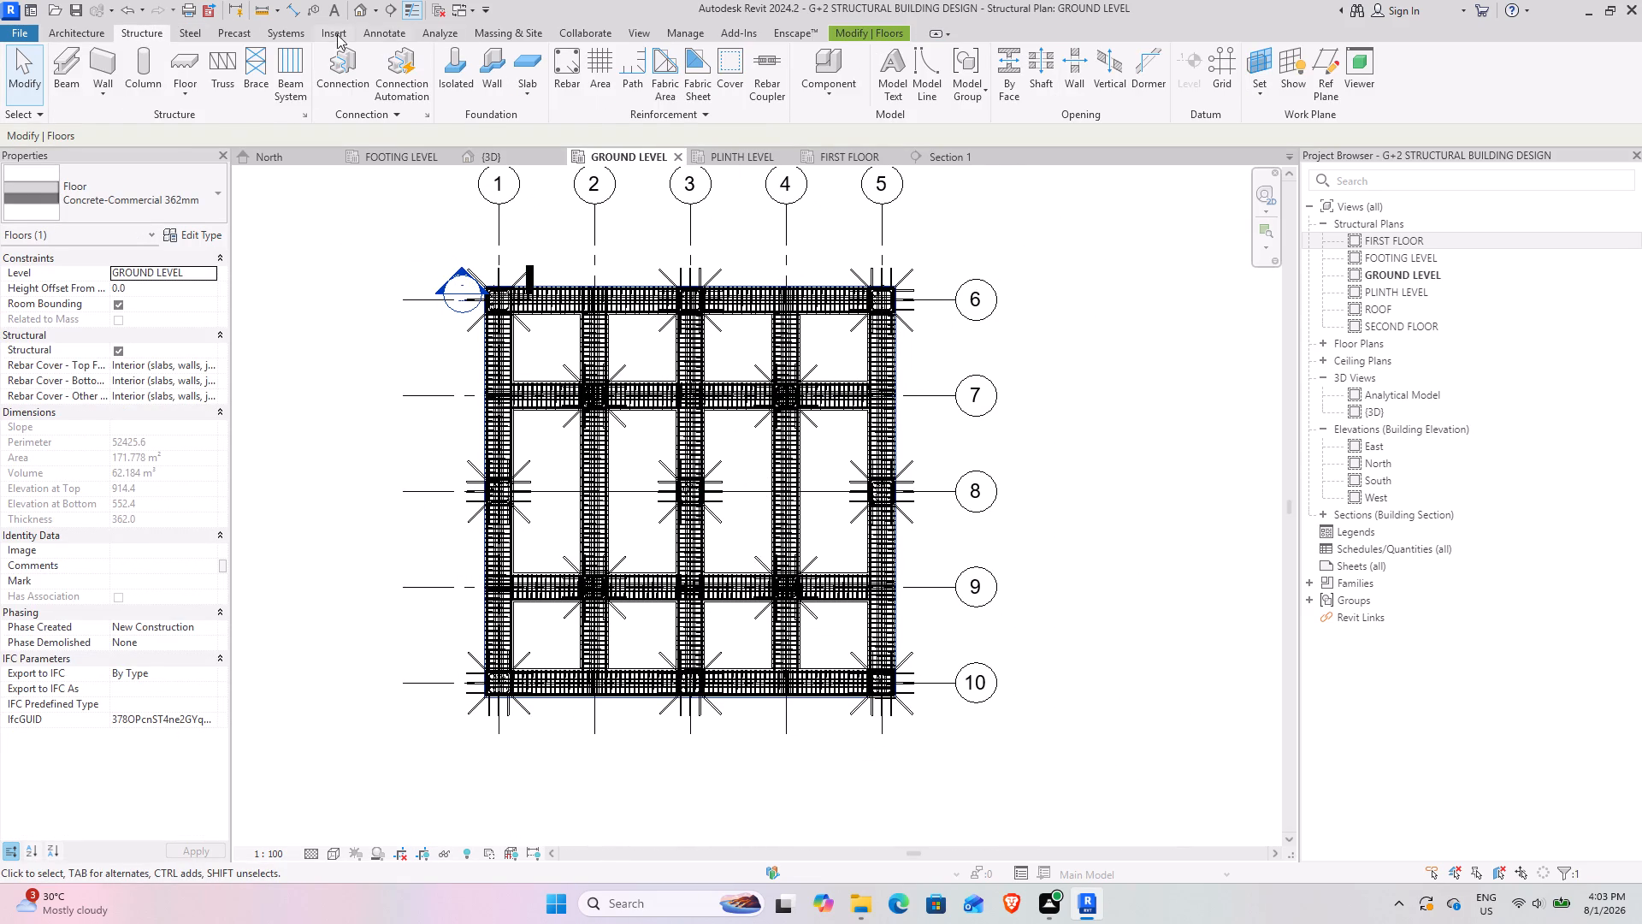
{"action": "left_click", "coordinate": [590, 66]}
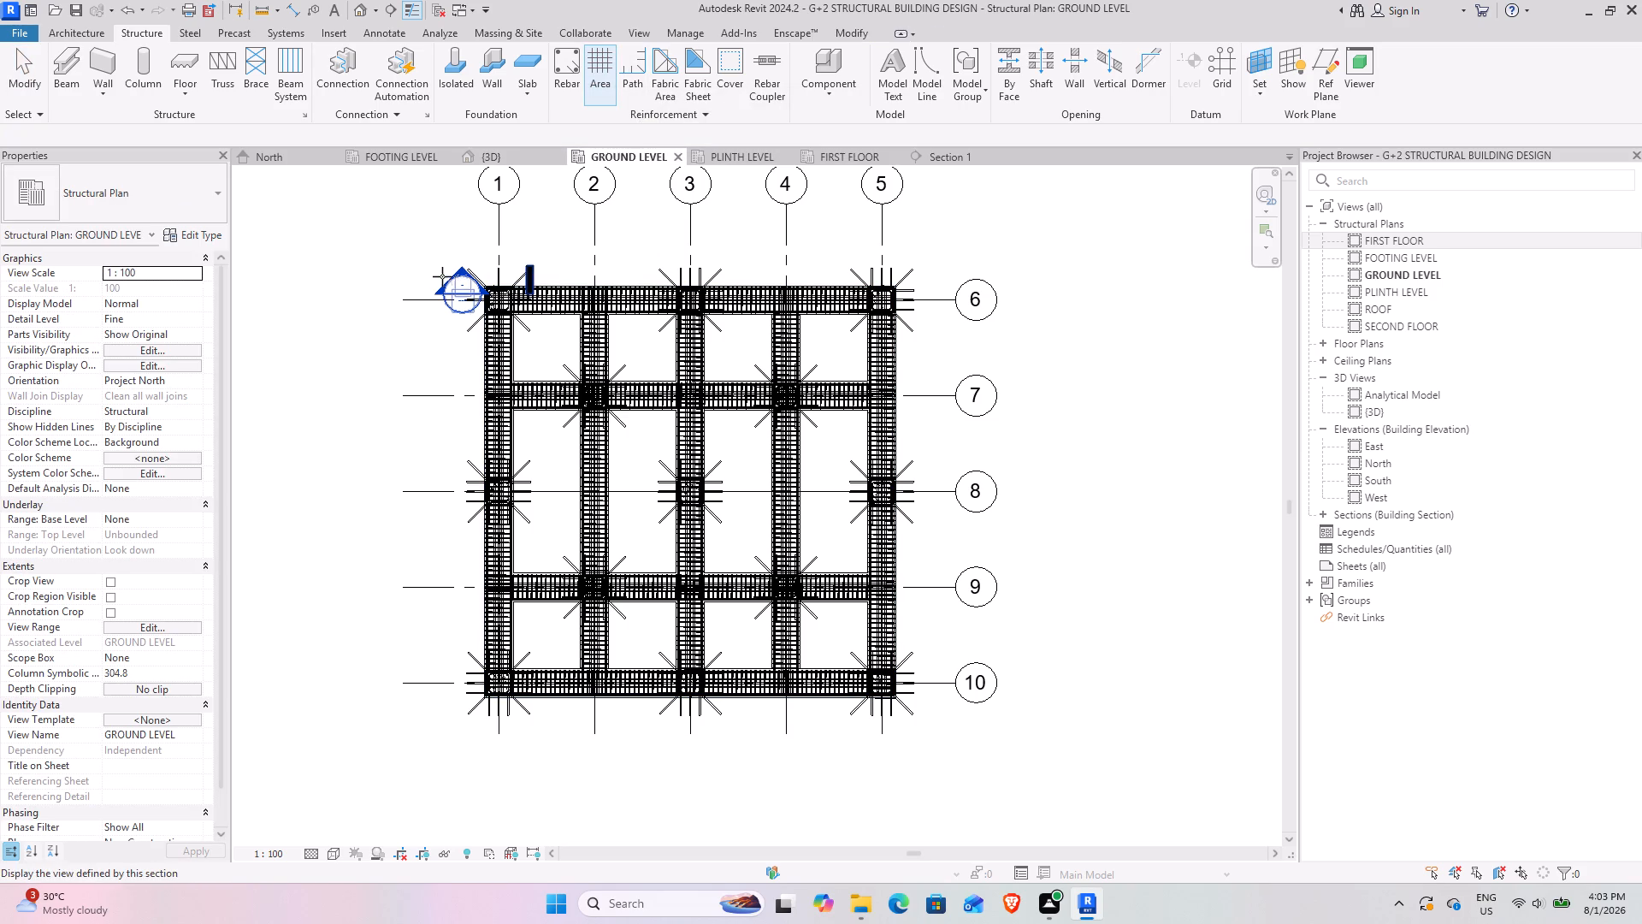
{"action": "left_click", "coordinate": [608, 81]}
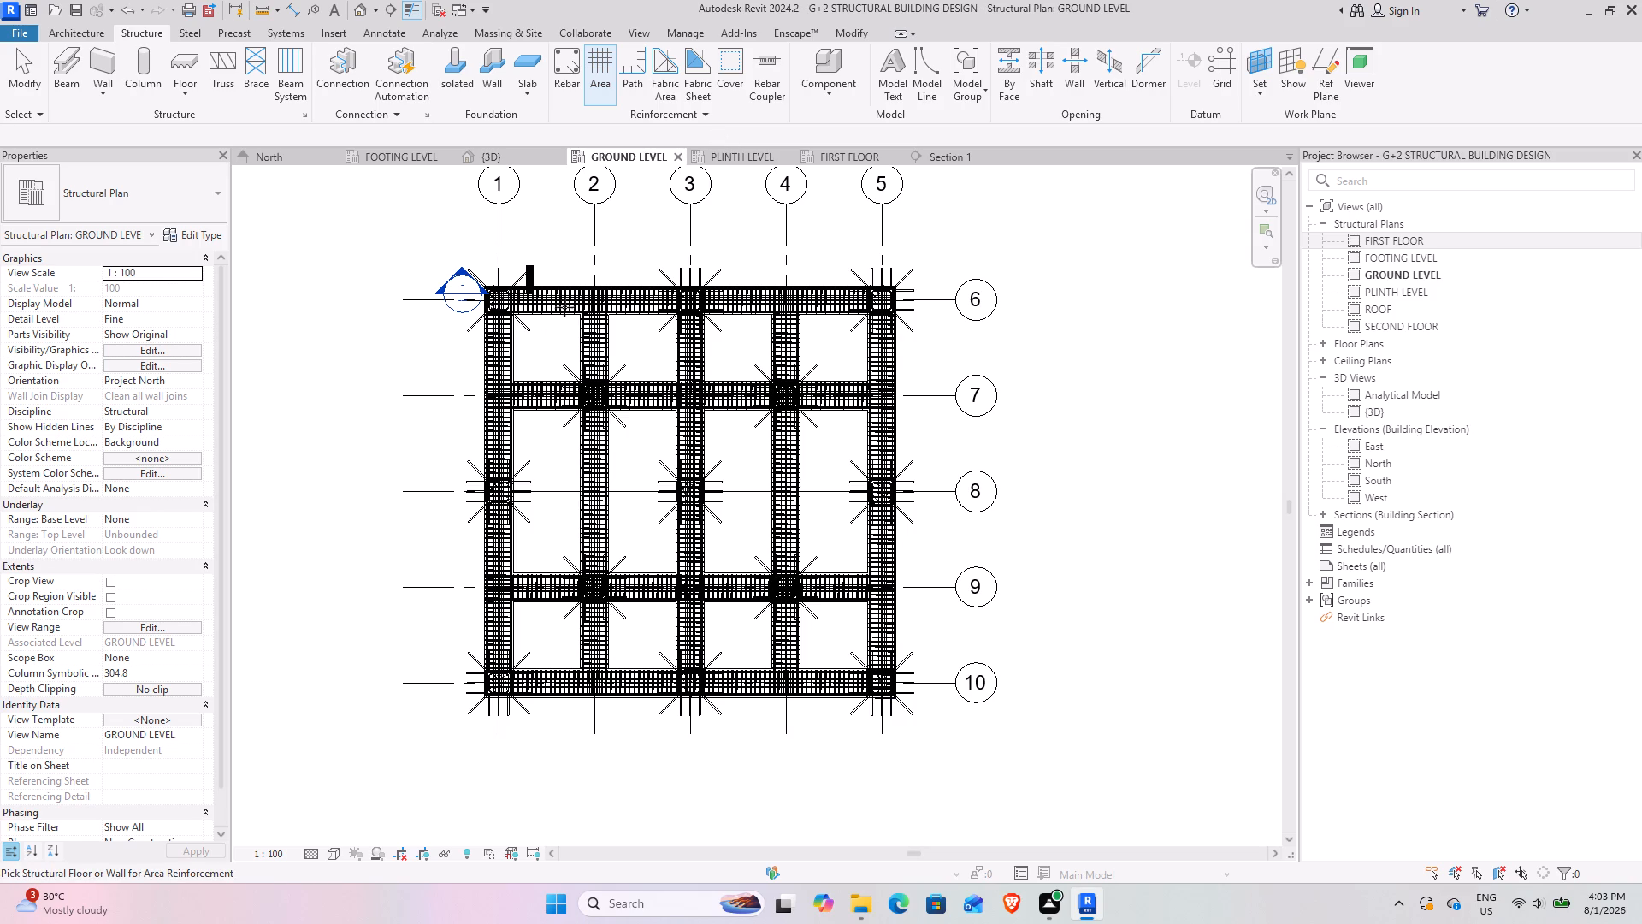
{"action": "left_click", "coordinate": [576, 287]}
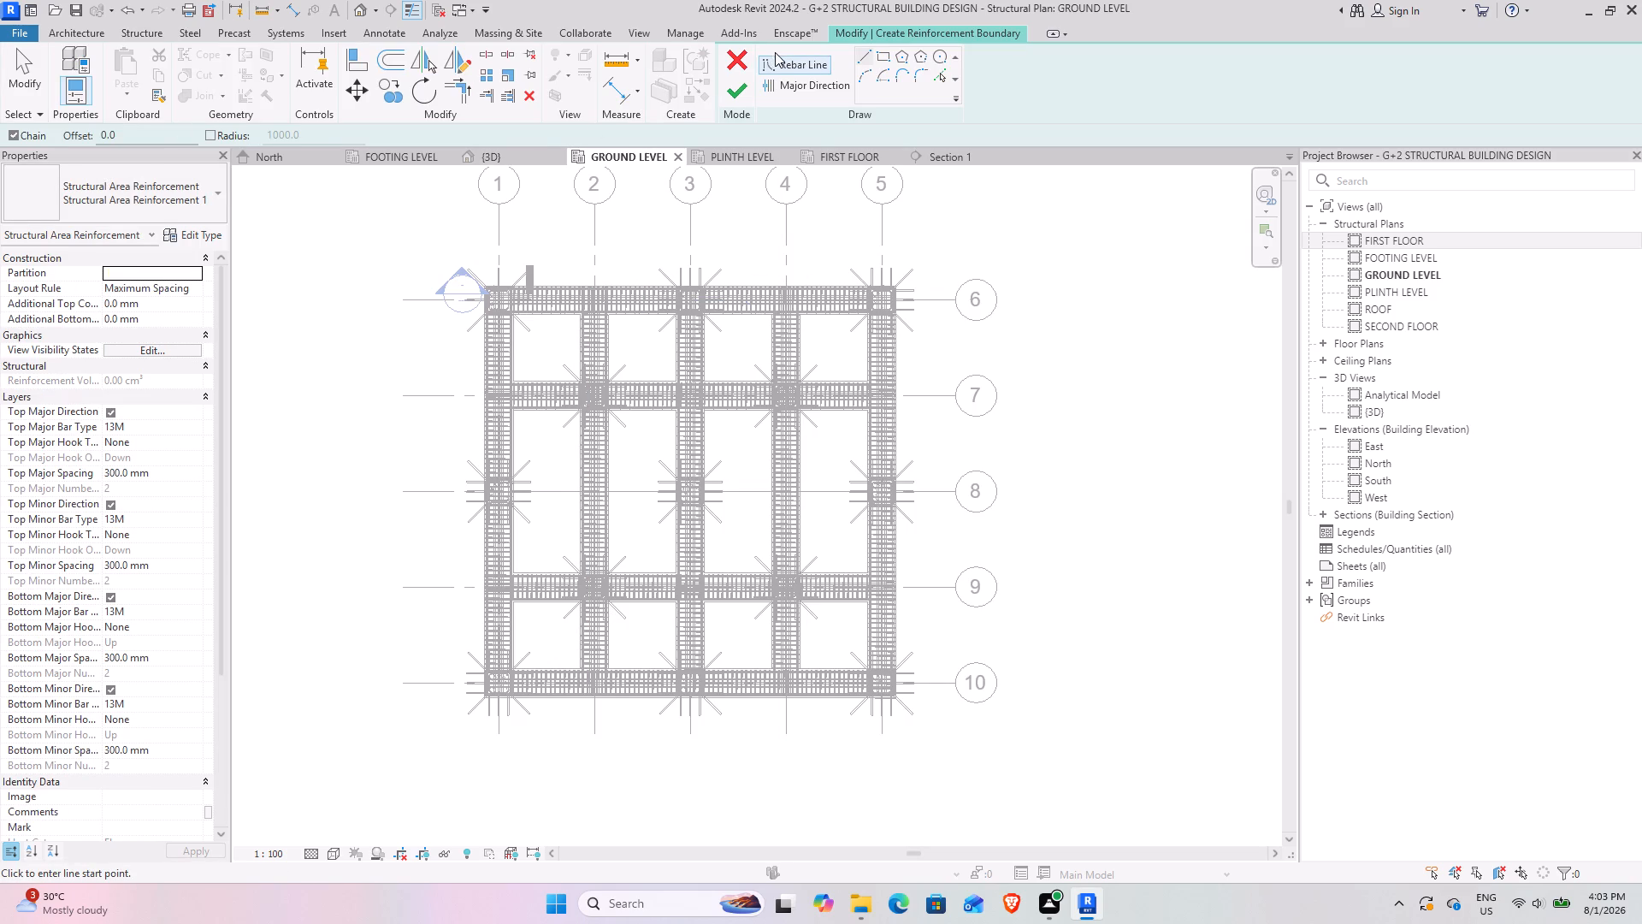
Sketch a rectangular reinforcement boundary between the slab's outer corners near grids 1/6 and 5/10, and finish with 13M bars at 300 mm spacing.
{"action": "left_click", "coordinate": [880, 60]}
{"action": "scroll", "coordinate": [605, 269], "scroll_direction": "up", "scroll_amount": 6}
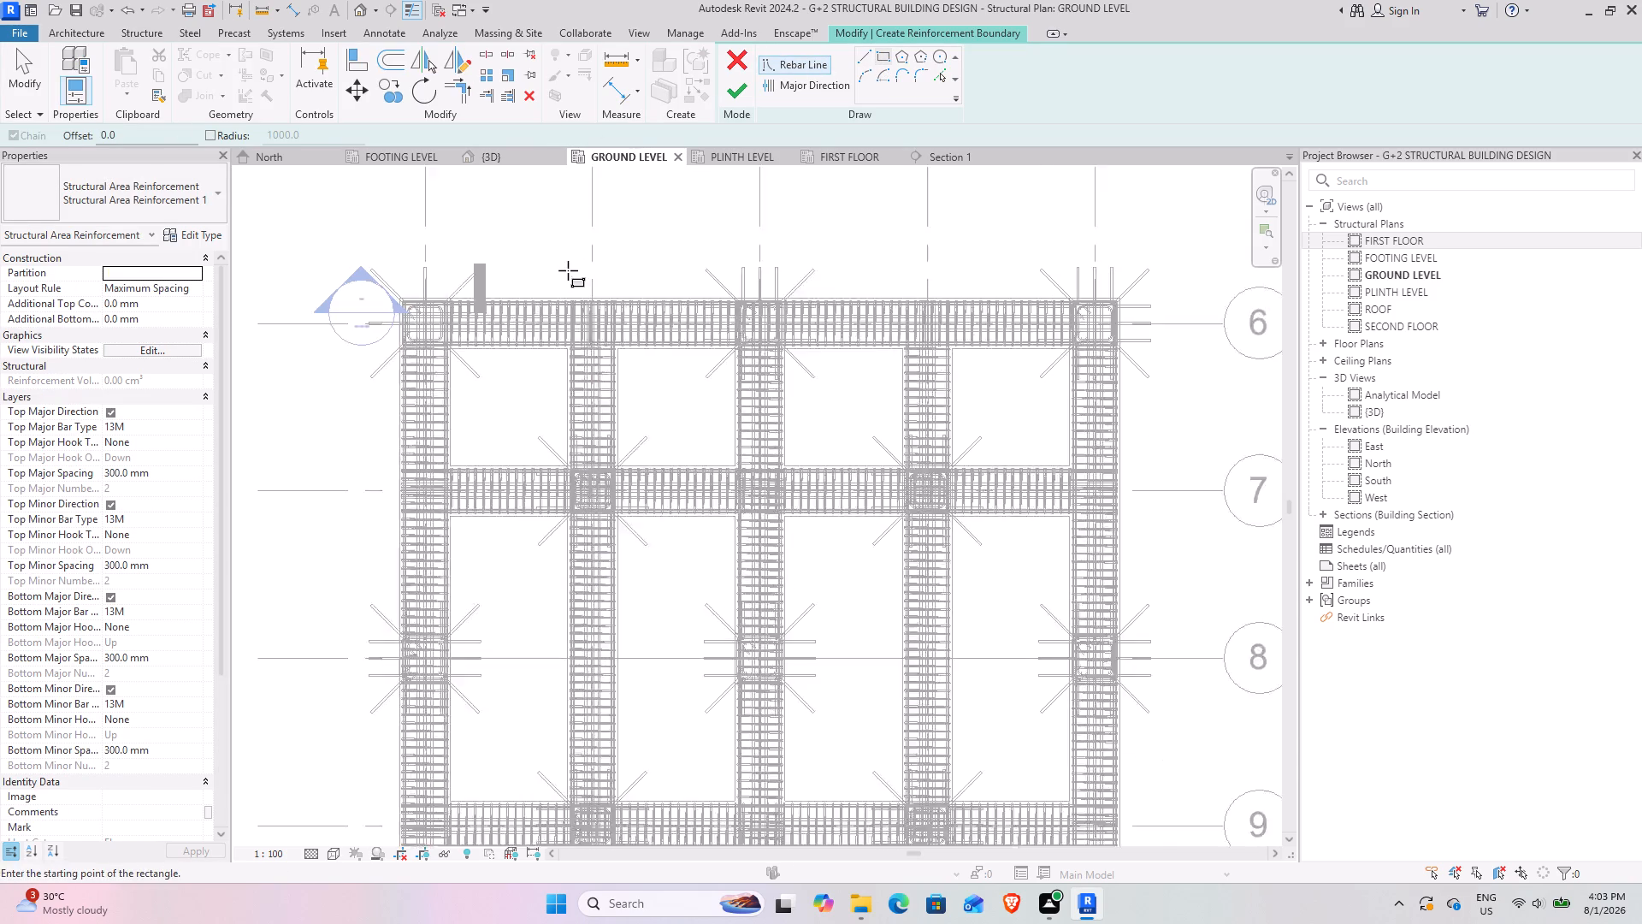
{"action": "scroll", "coordinate": [568, 270], "scroll_direction": "up", "scroll_amount": 1}
{"action": "scroll", "coordinate": [313, 311], "scroll_direction": "up", "scroll_amount": 5}
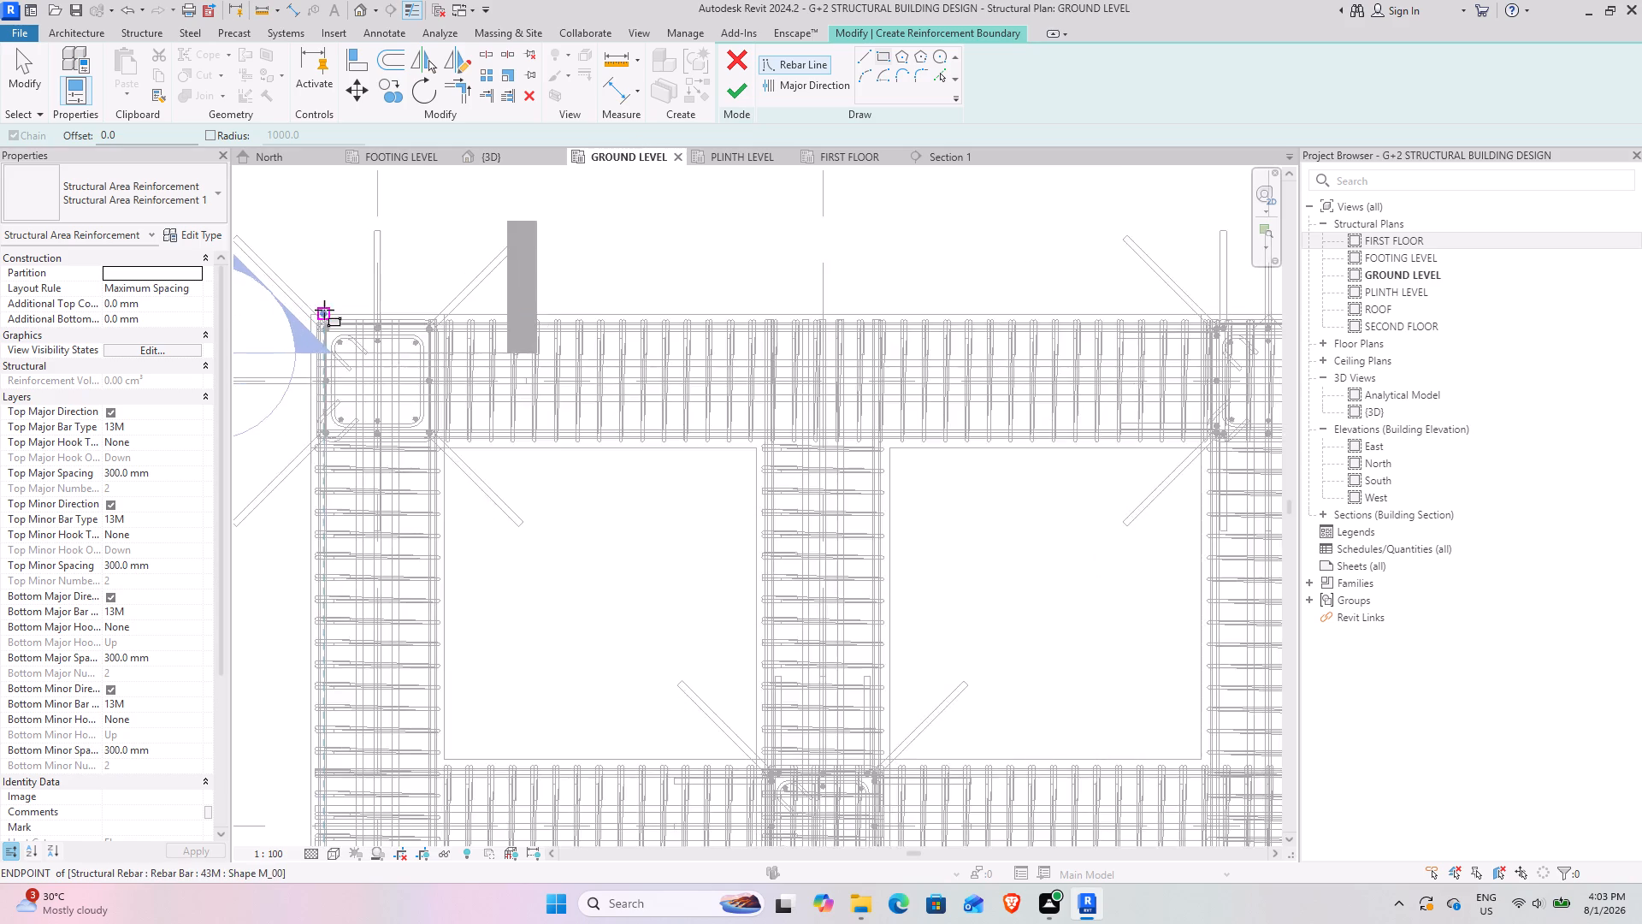
{"action": "scroll", "coordinate": [324, 310], "scroll_direction": "up", "scroll_amount": 3}
{"action": "left_click", "coordinate": [298, 318]}
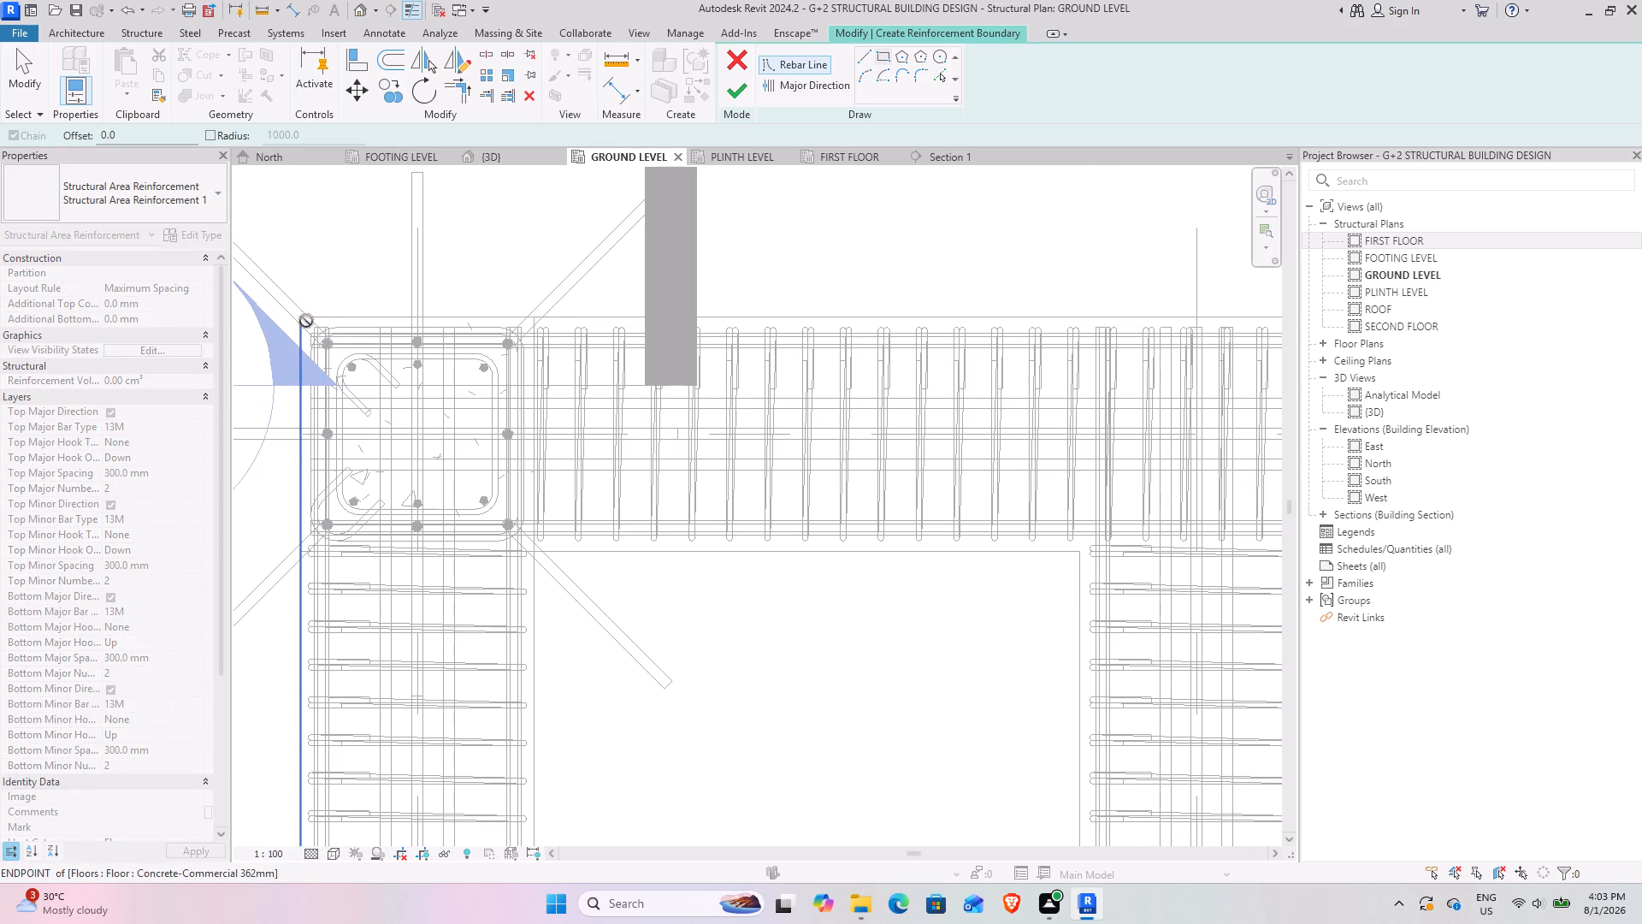
{"action": "scroll", "coordinate": [712, 492], "scroll_direction": "down", "scroll_amount": 13}
{"action": "middle_click_drag", "start_coordinate": [1021, 566], "coordinate": [975, 543]}
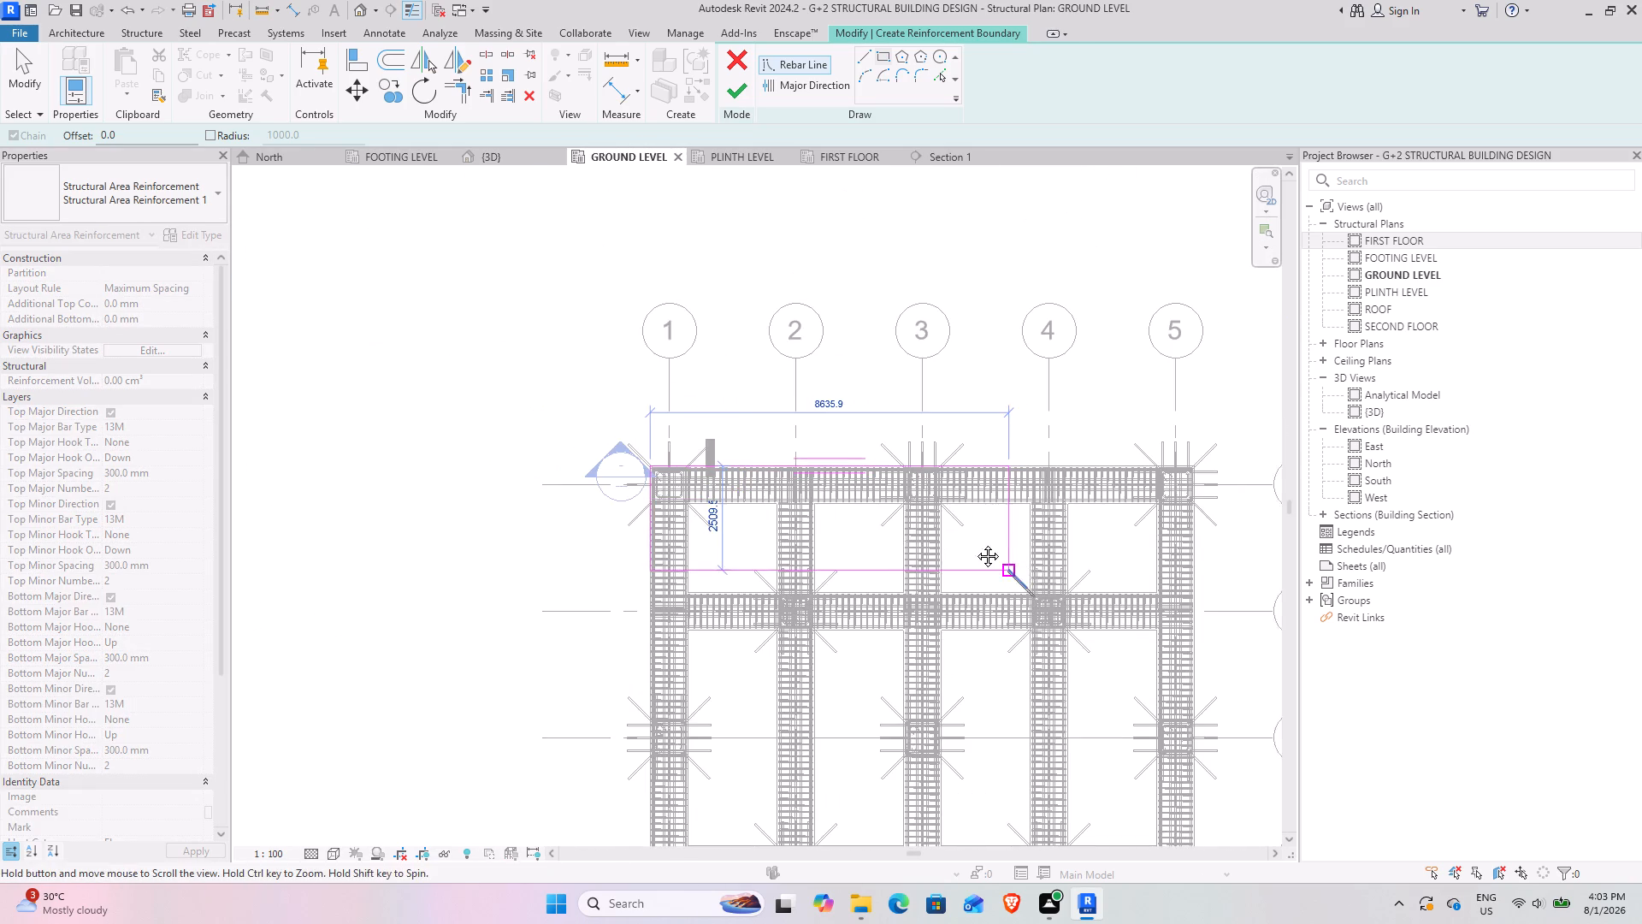
{"action": "middle_click_drag", "start_coordinate": [975, 543], "coordinate": [662, 311]}
{"action": "scroll", "coordinate": [857, 760], "scroll_direction": "up", "scroll_amount": 3}
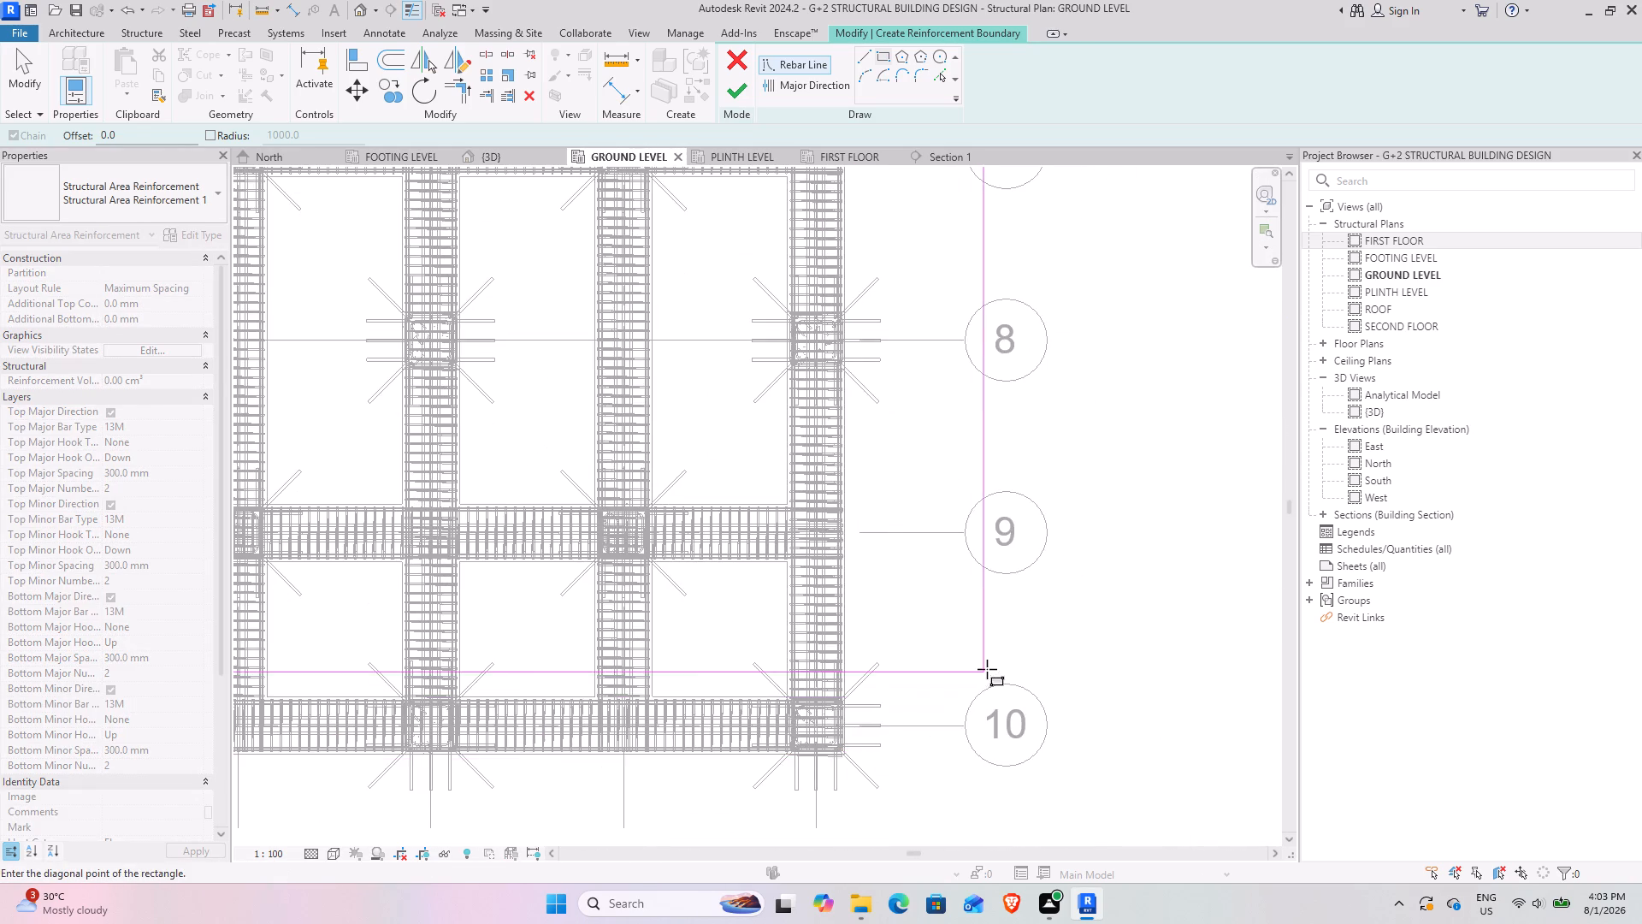
{"action": "scroll", "coordinate": [987, 669], "scroll_direction": "down", "scroll_amount": 3}
{"action": "scroll", "coordinate": [889, 726], "scroll_direction": "up", "scroll_amount": 11}
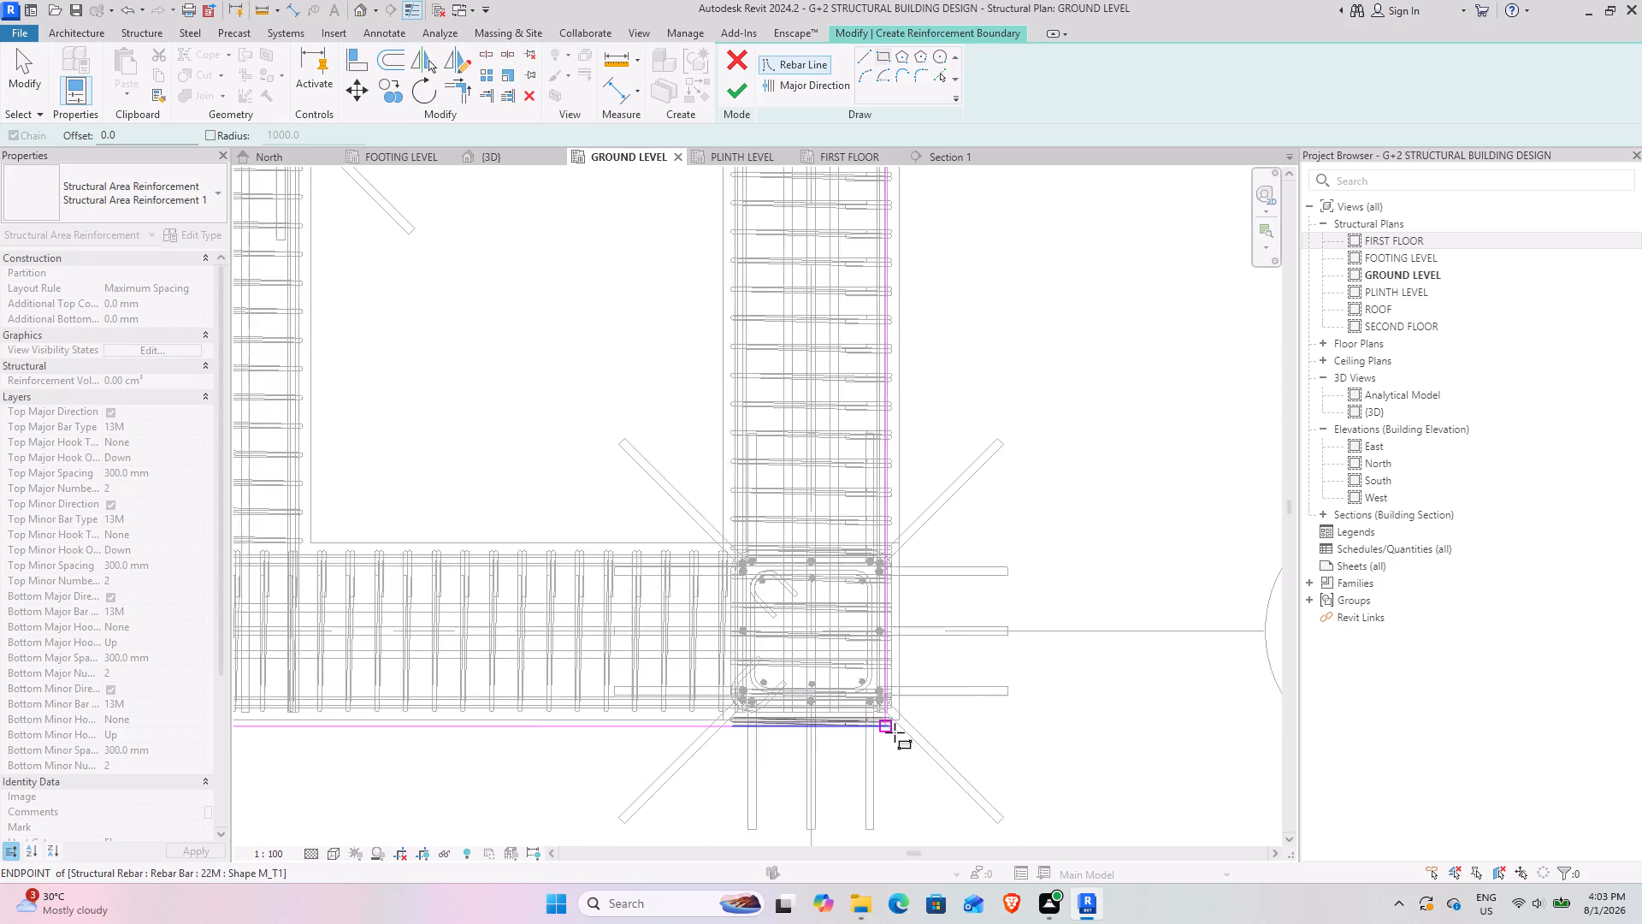
{"action": "scroll", "coordinate": [895, 732], "scroll_direction": "up", "scroll_amount": 4}
{"action": "left_click", "coordinate": [902, 714]}
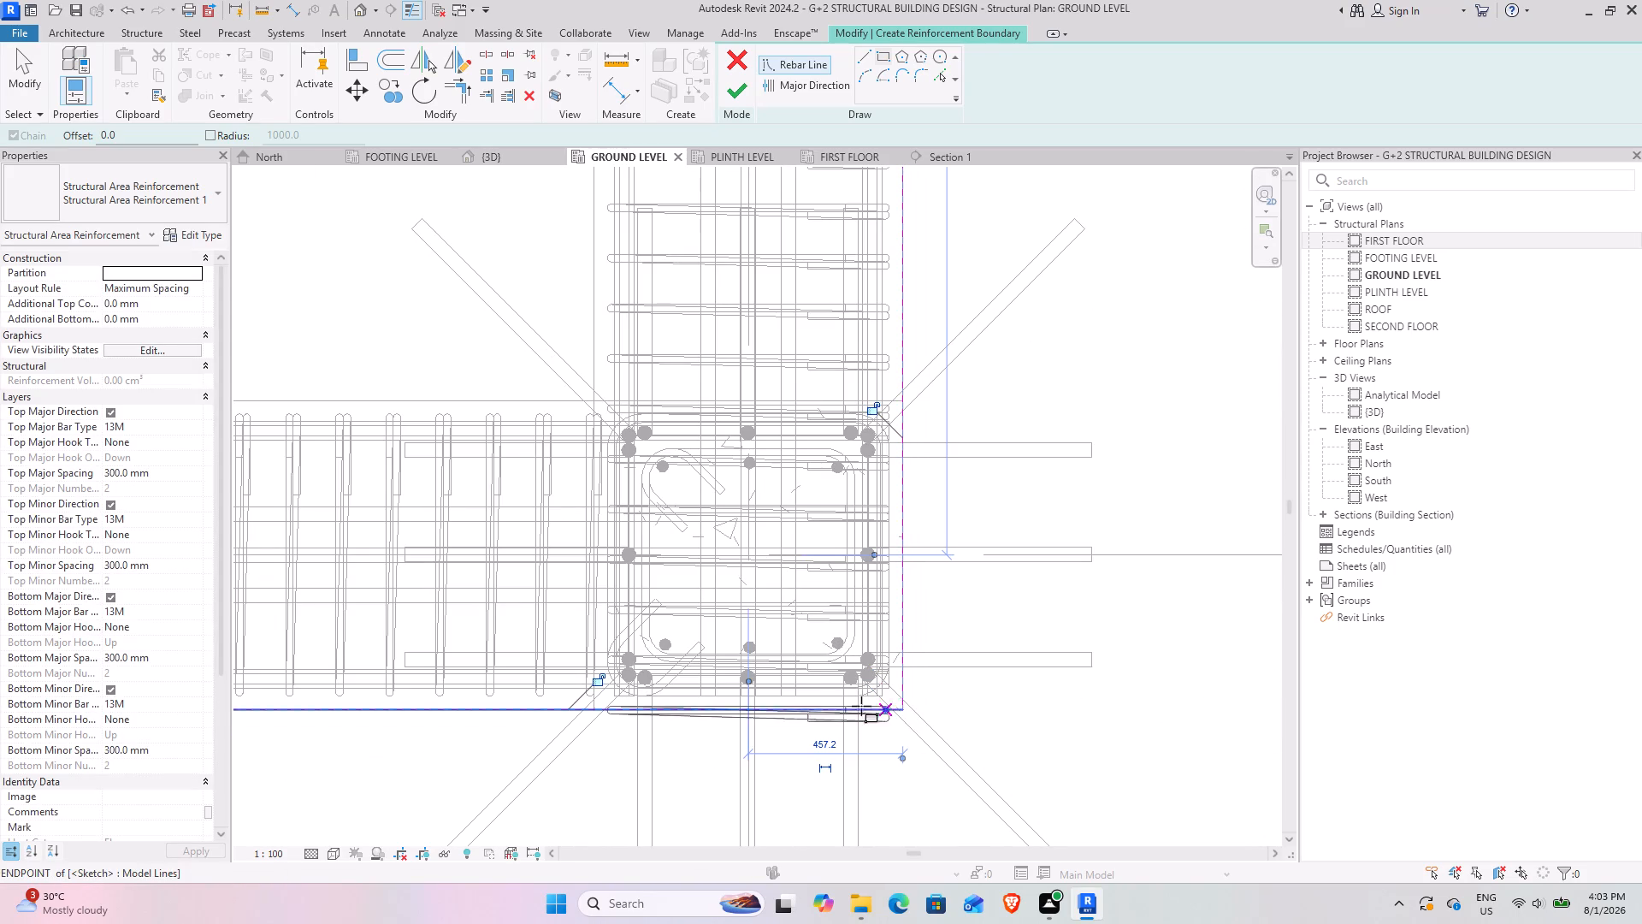
{"action": "left_click", "coordinate": [737, 94]}
Set the slab's area reinforcement to be shown unobscured in the {3D} view.
{"action": "scroll", "coordinate": [642, 447], "scroll_direction": "down", "scroll_amount": 10}
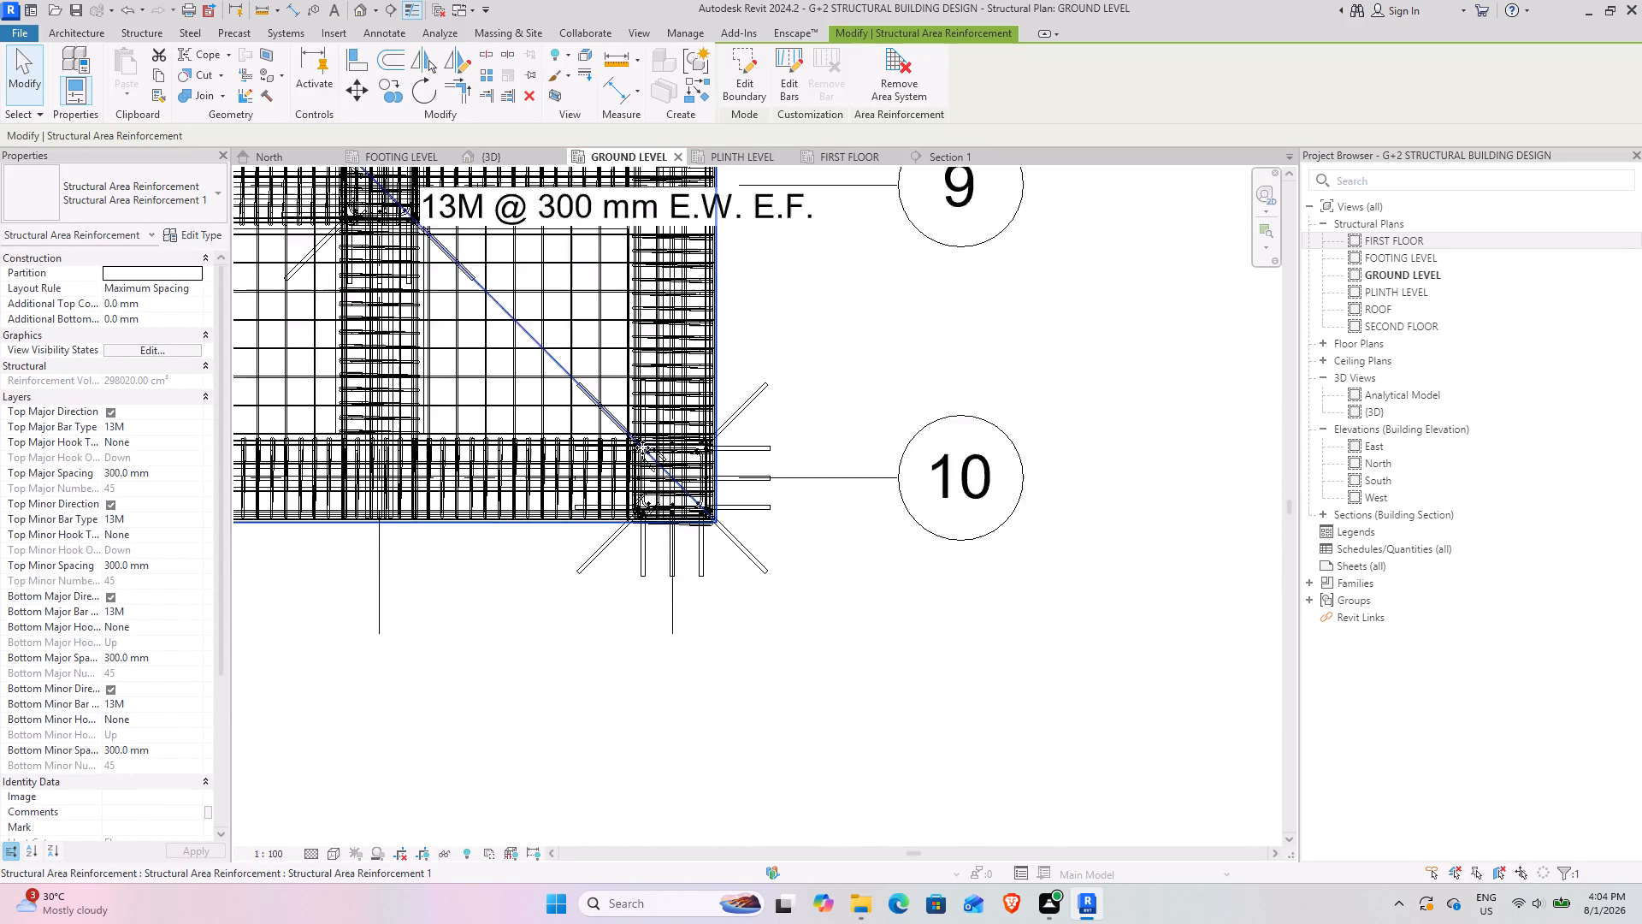
{"action": "scroll", "coordinate": [642, 447], "scroll_direction": "down", "scroll_amount": 1}
{"action": "middle_click_drag", "start_coordinate": [582, 414], "coordinate": [842, 687]}
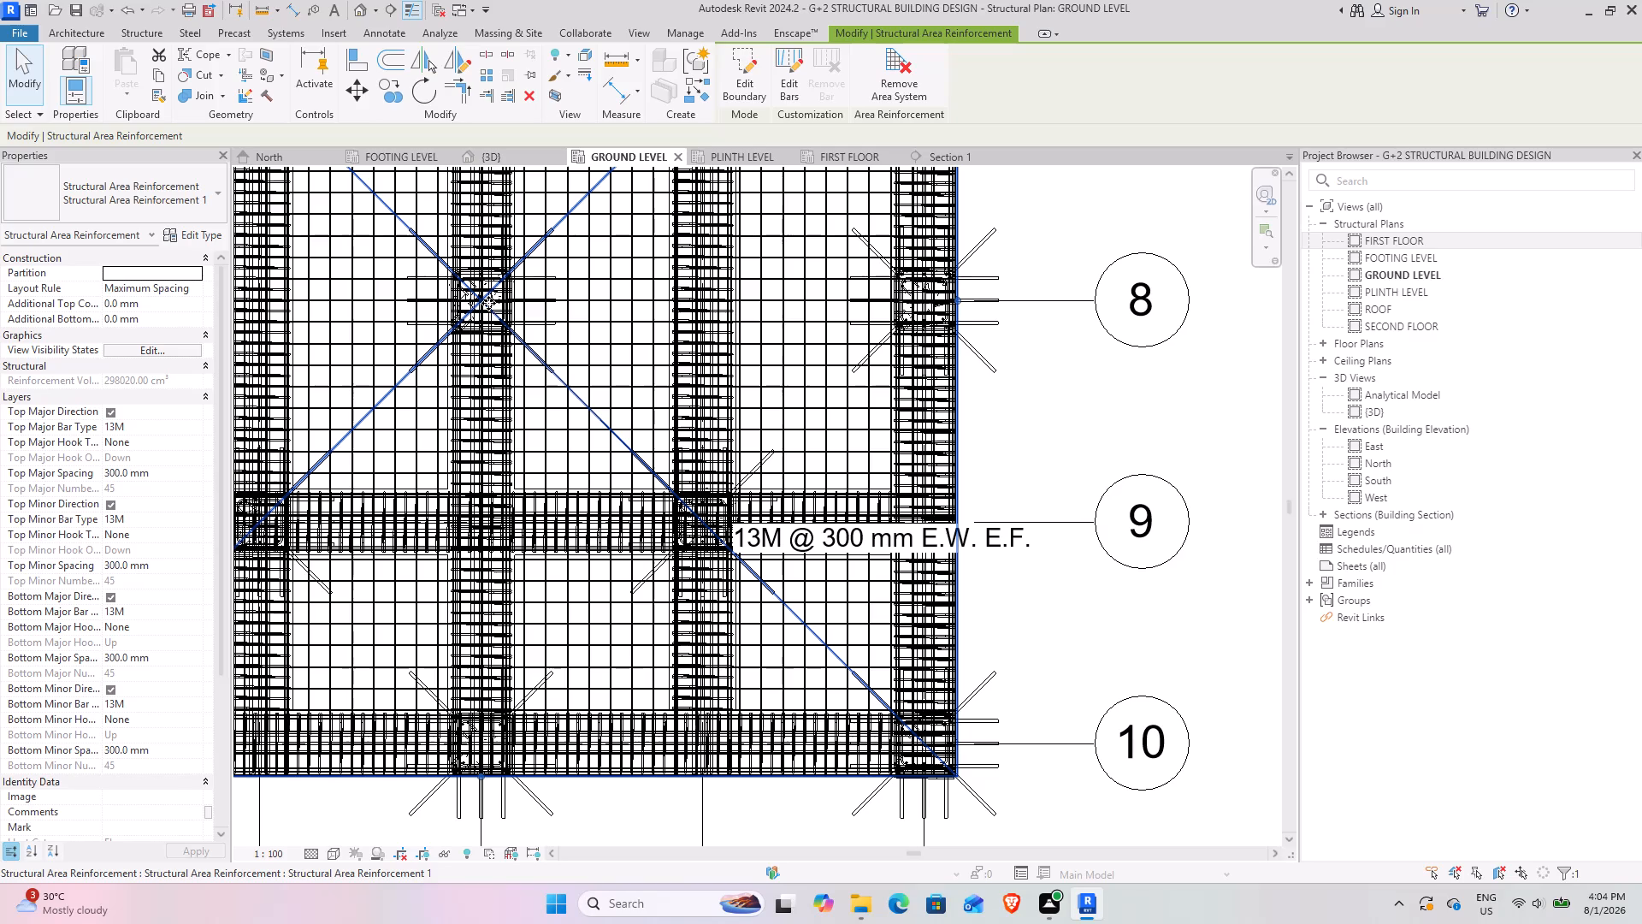
{"action": "left_click", "coordinate": [491, 304]}
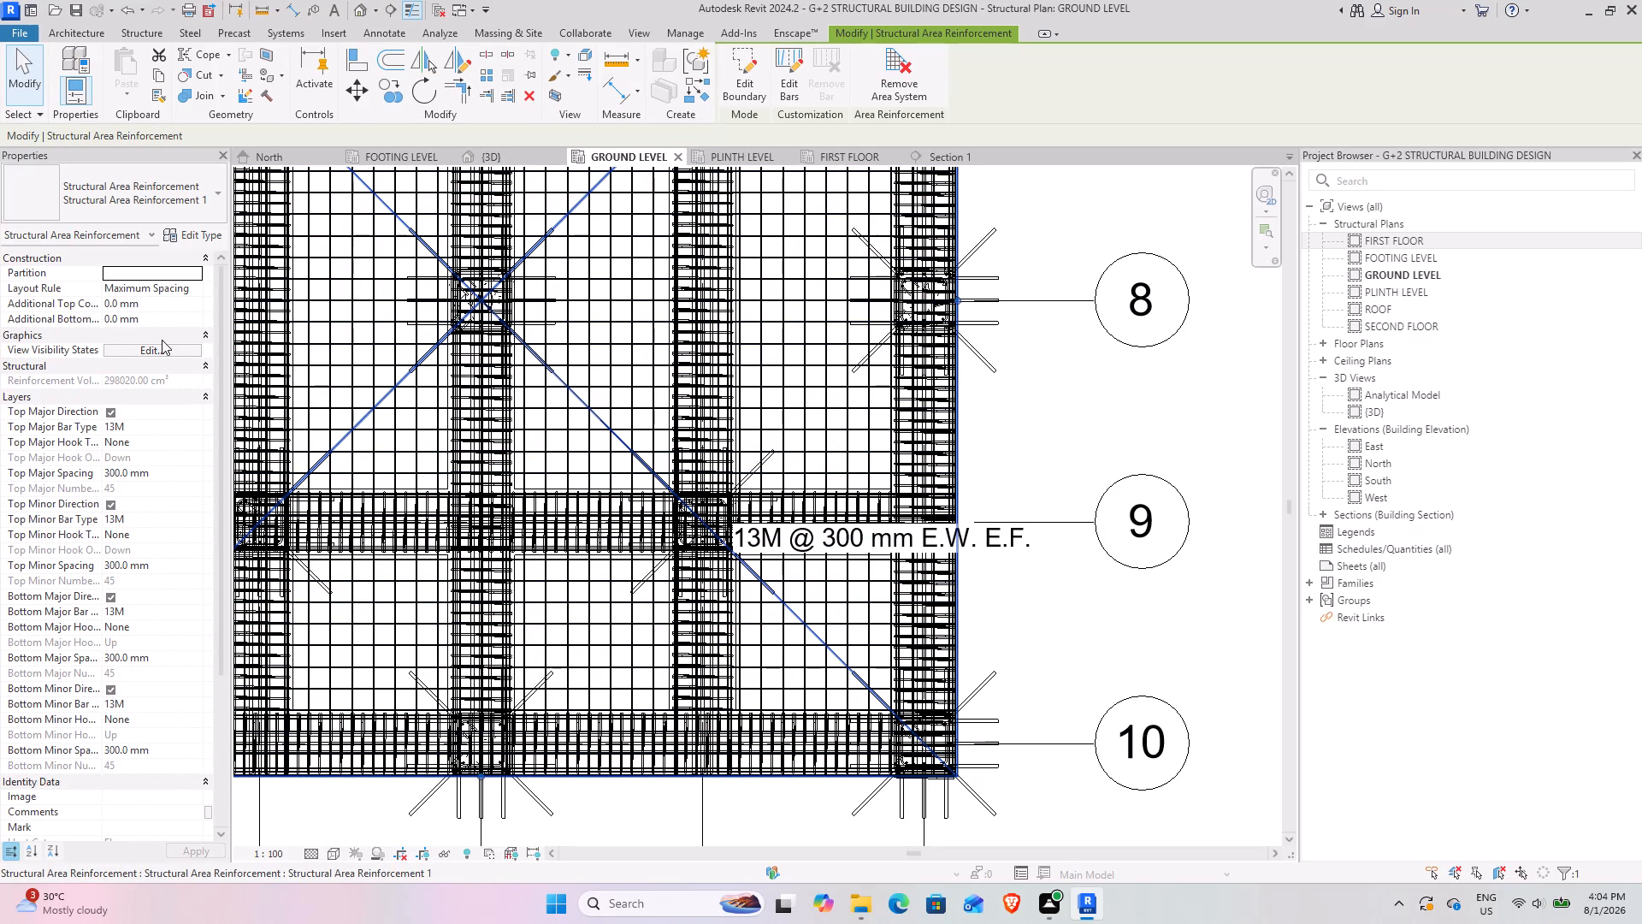
{"action": "left_click", "coordinate": [154, 346]}
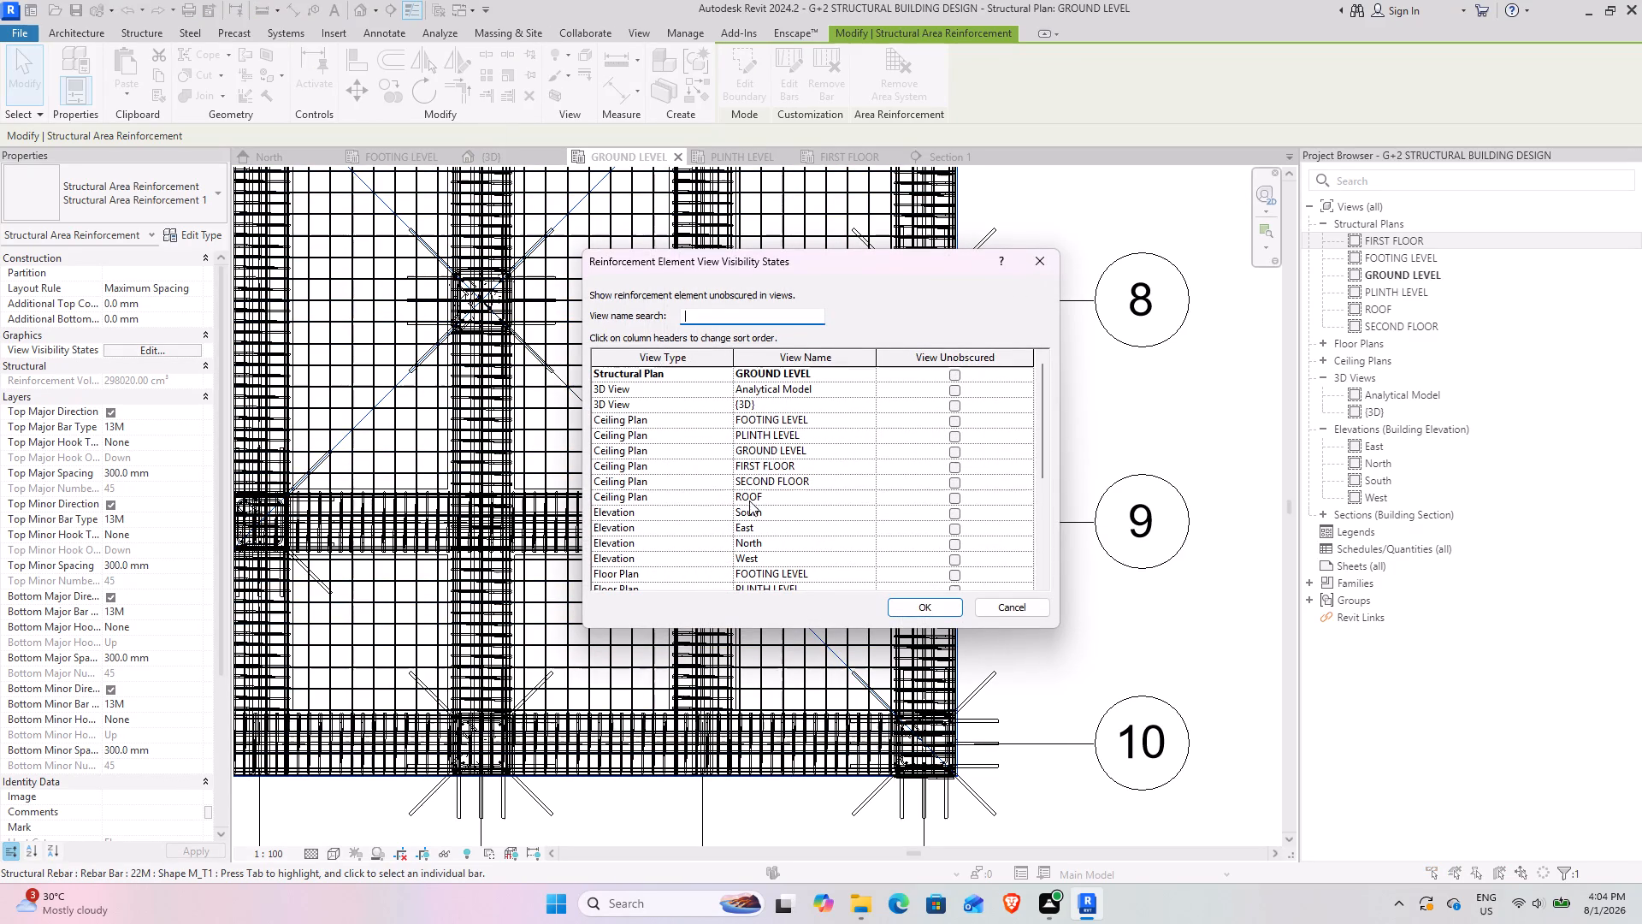
{"action": "left_click", "coordinate": [957, 403]}
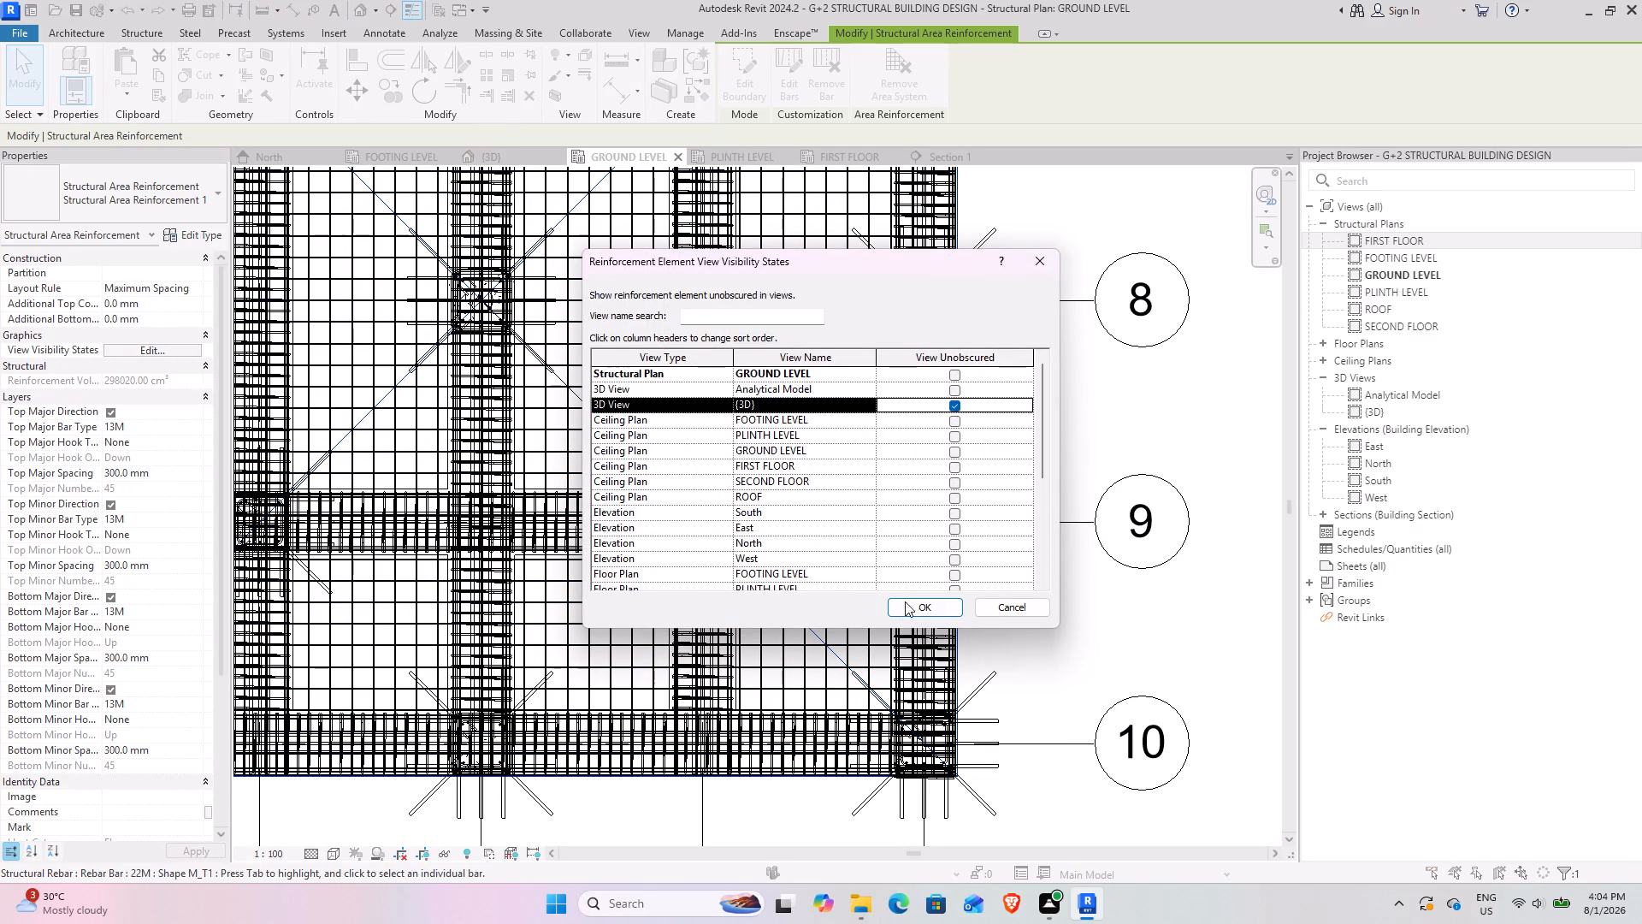
{"action": "left_click", "coordinate": [921, 612]}
Examine the slab's area reinforcement in the 3D view from the front and left sides.
{"action": "scroll", "coordinate": [753, 575], "scroll_direction": "down", "scroll_amount": 7}
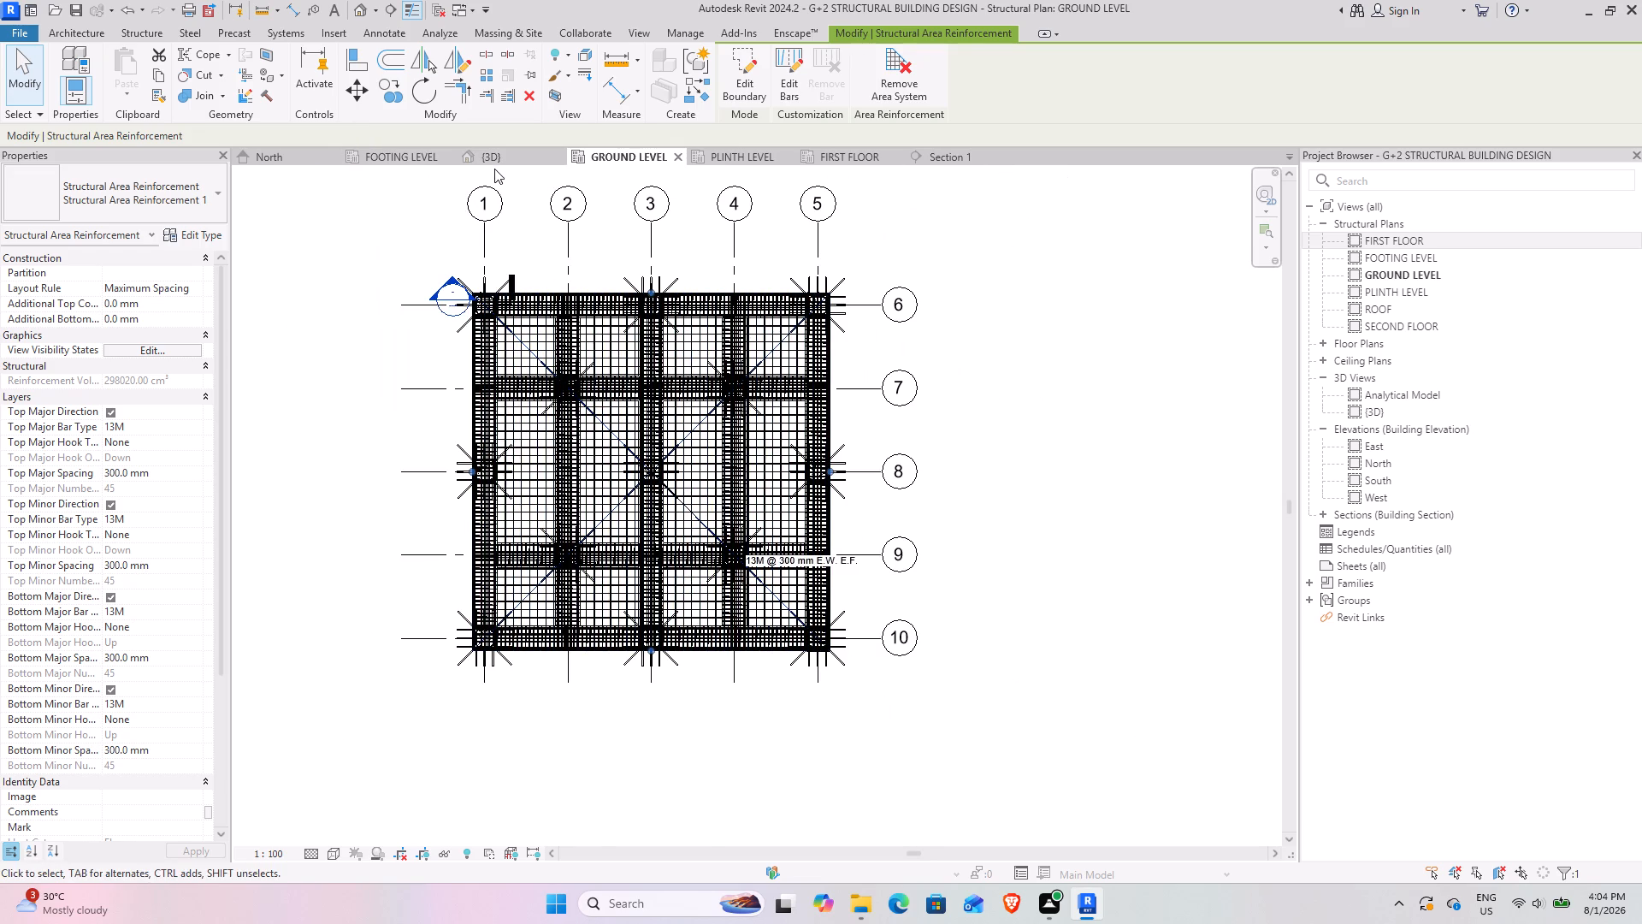
{"action": "left_click", "coordinate": [496, 162]}
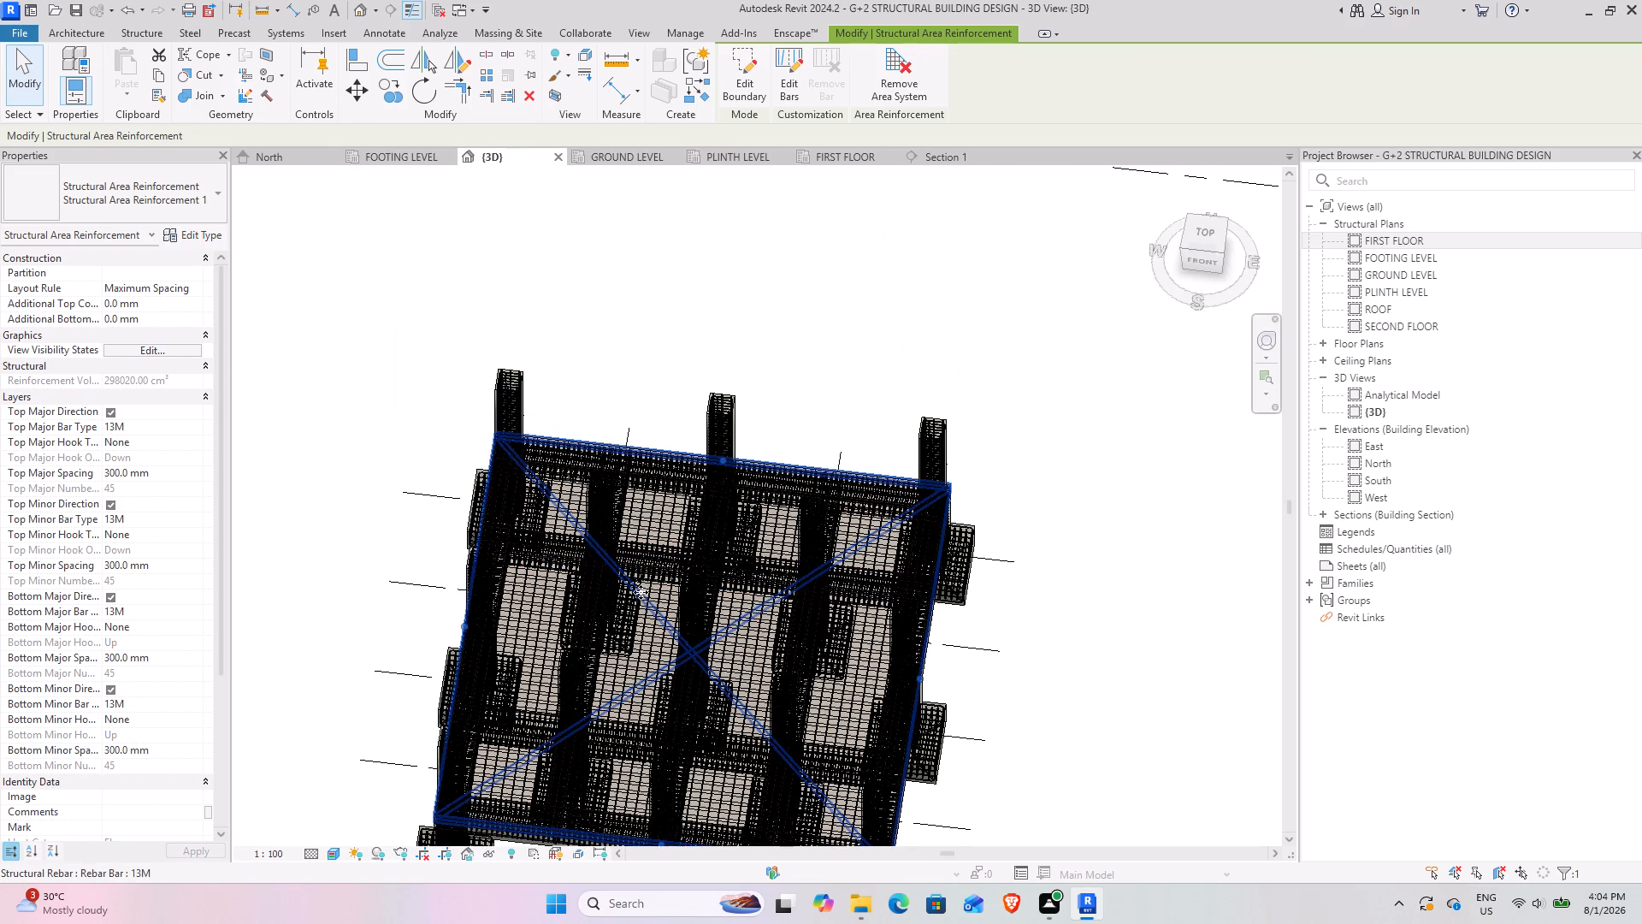
{"action": "middle_click_drag", "start_coordinate": [641, 592], "coordinate": [791, 311], "text": "shift"}
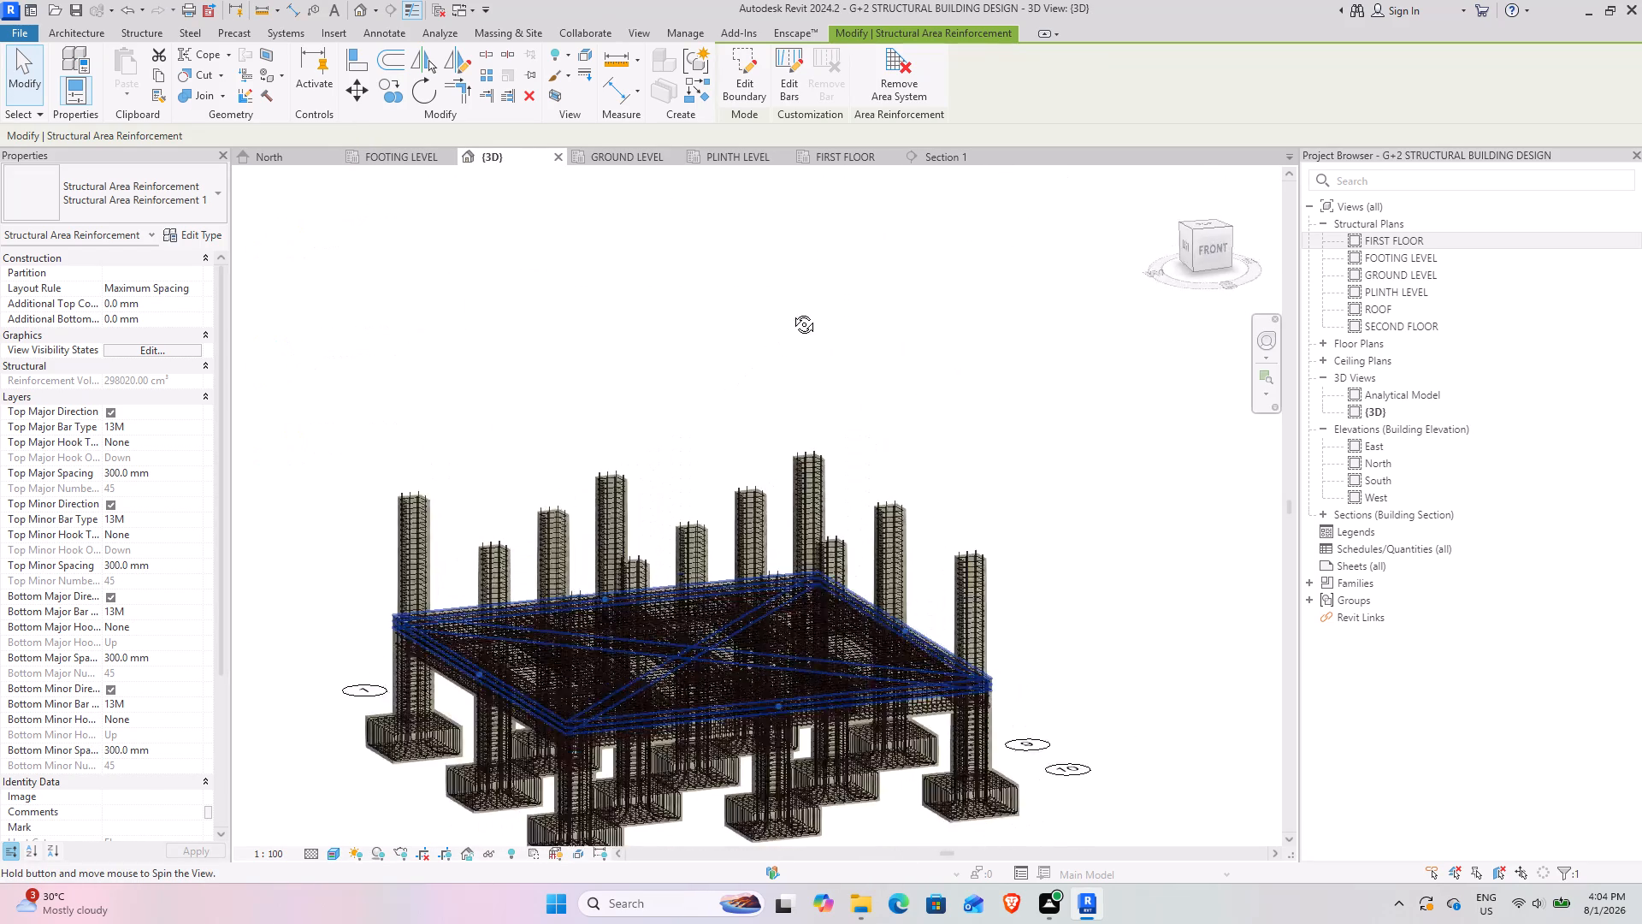
{"action": "middle_click_drag", "start_coordinate": [791, 311], "coordinate": [882, 243], "text": "shift"}
{"action": "middle_click_drag", "start_coordinate": [679, 450], "coordinate": [759, 587], "text": "shift"}
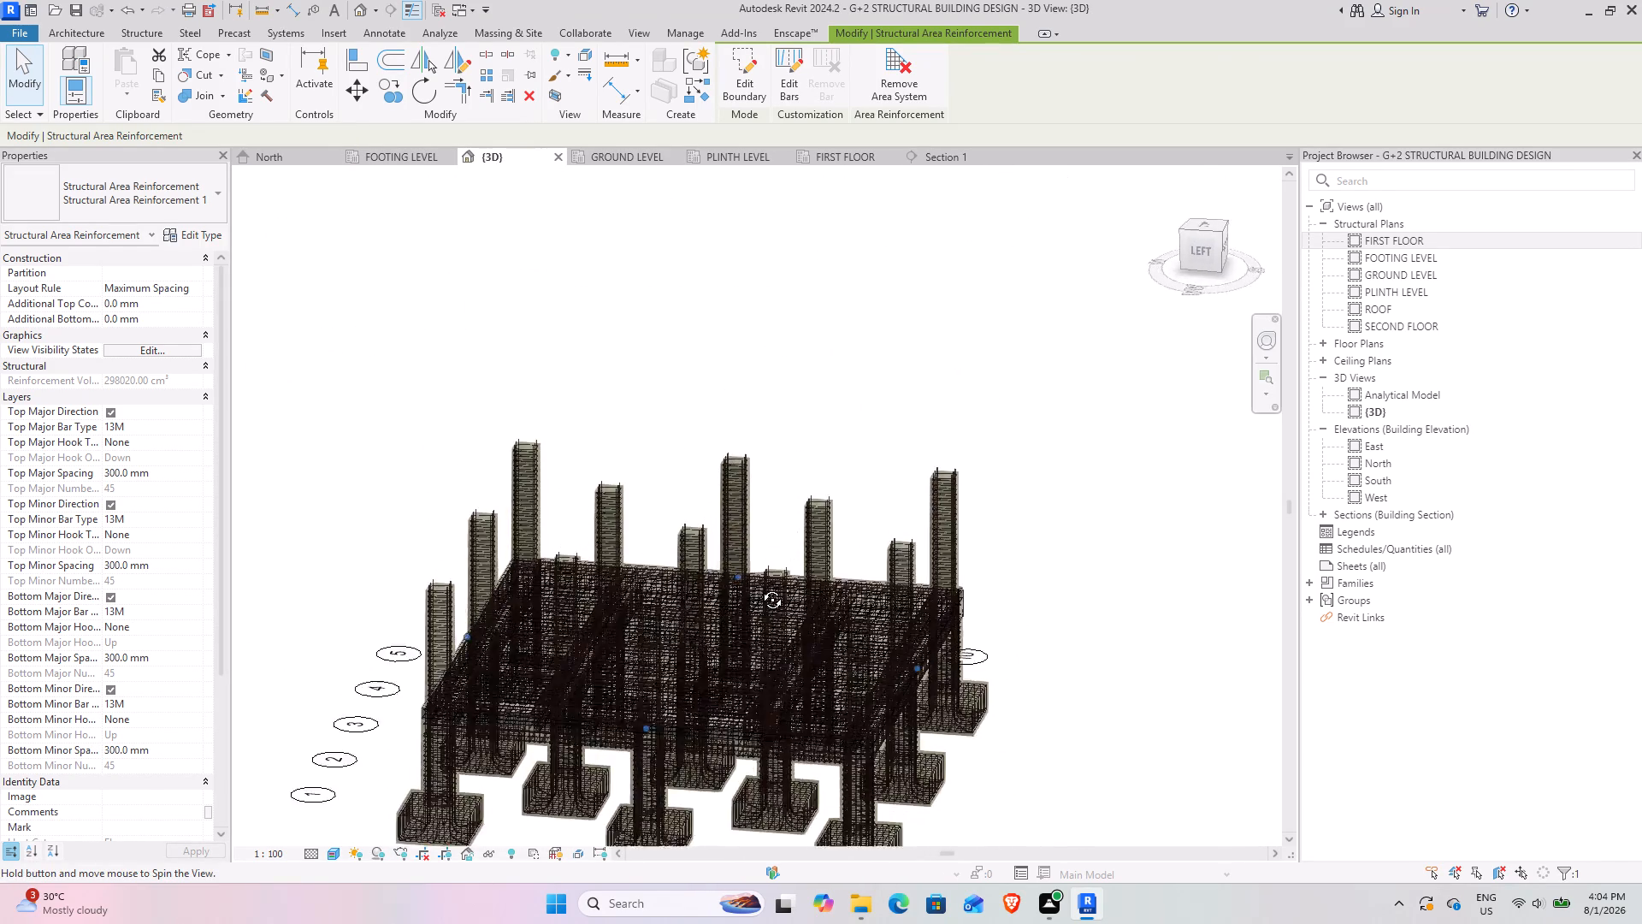
{"action": "middle_click_drag", "start_coordinate": [759, 587], "coordinate": [540, 428], "text": "shift"}
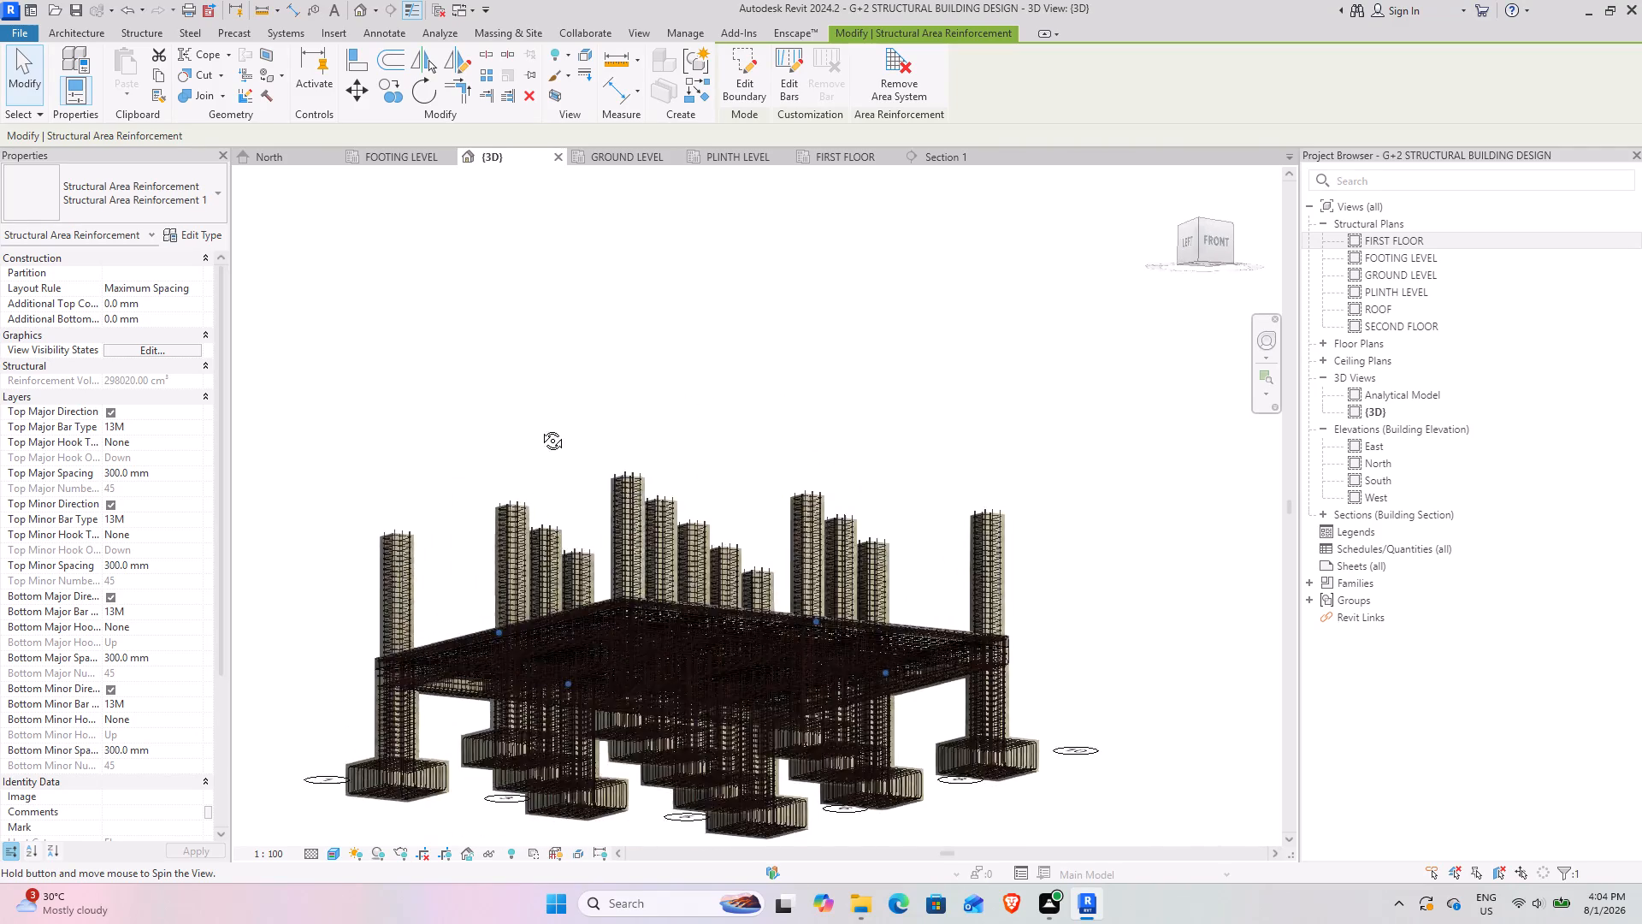
{"action": "middle_click_drag", "start_coordinate": [540, 428], "coordinate": [466, 519], "text": "shift"}
Open the FIRST FLOOR structural plan and examine the column layout across grids 1–5 and 6–10.
{"action": "left_click", "coordinate": [841, 152]}
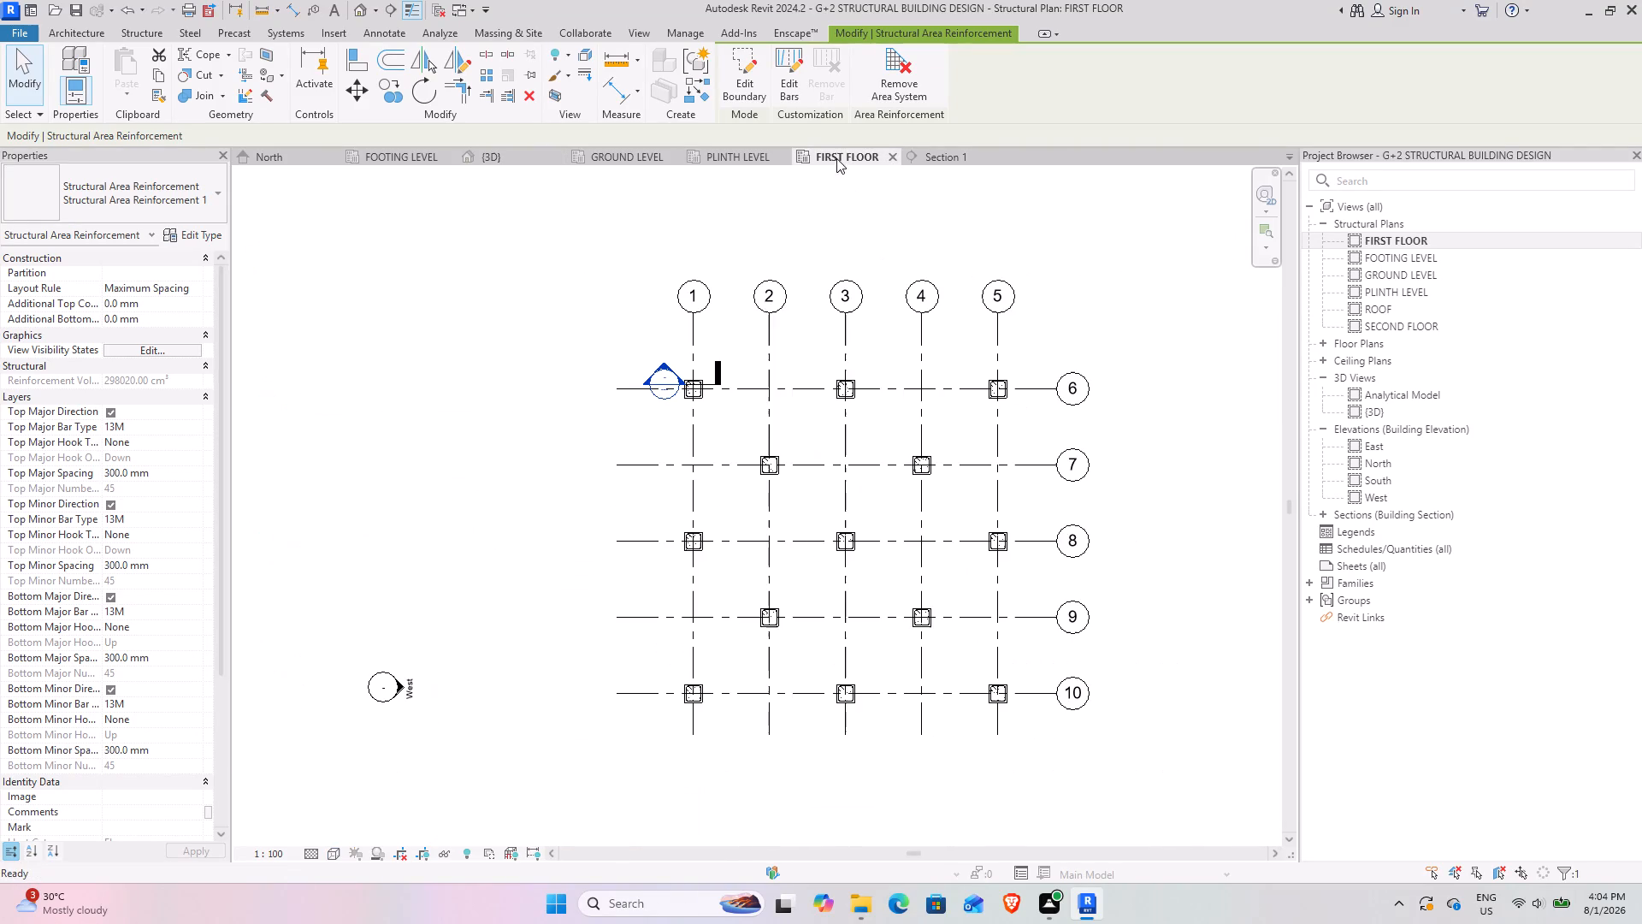
{"action": "scroll", "coordinate": [812, 509], "scroll_direction": "down", "scroll_amount": 2}
{"action": "middle_click_drag", "start_coordinate": [871, 497], "coordinate": [700, 525]}
{"action": "scroll", "coordinate": [539, 433], "scroll_direction": "up", "scroll_amount": 3}
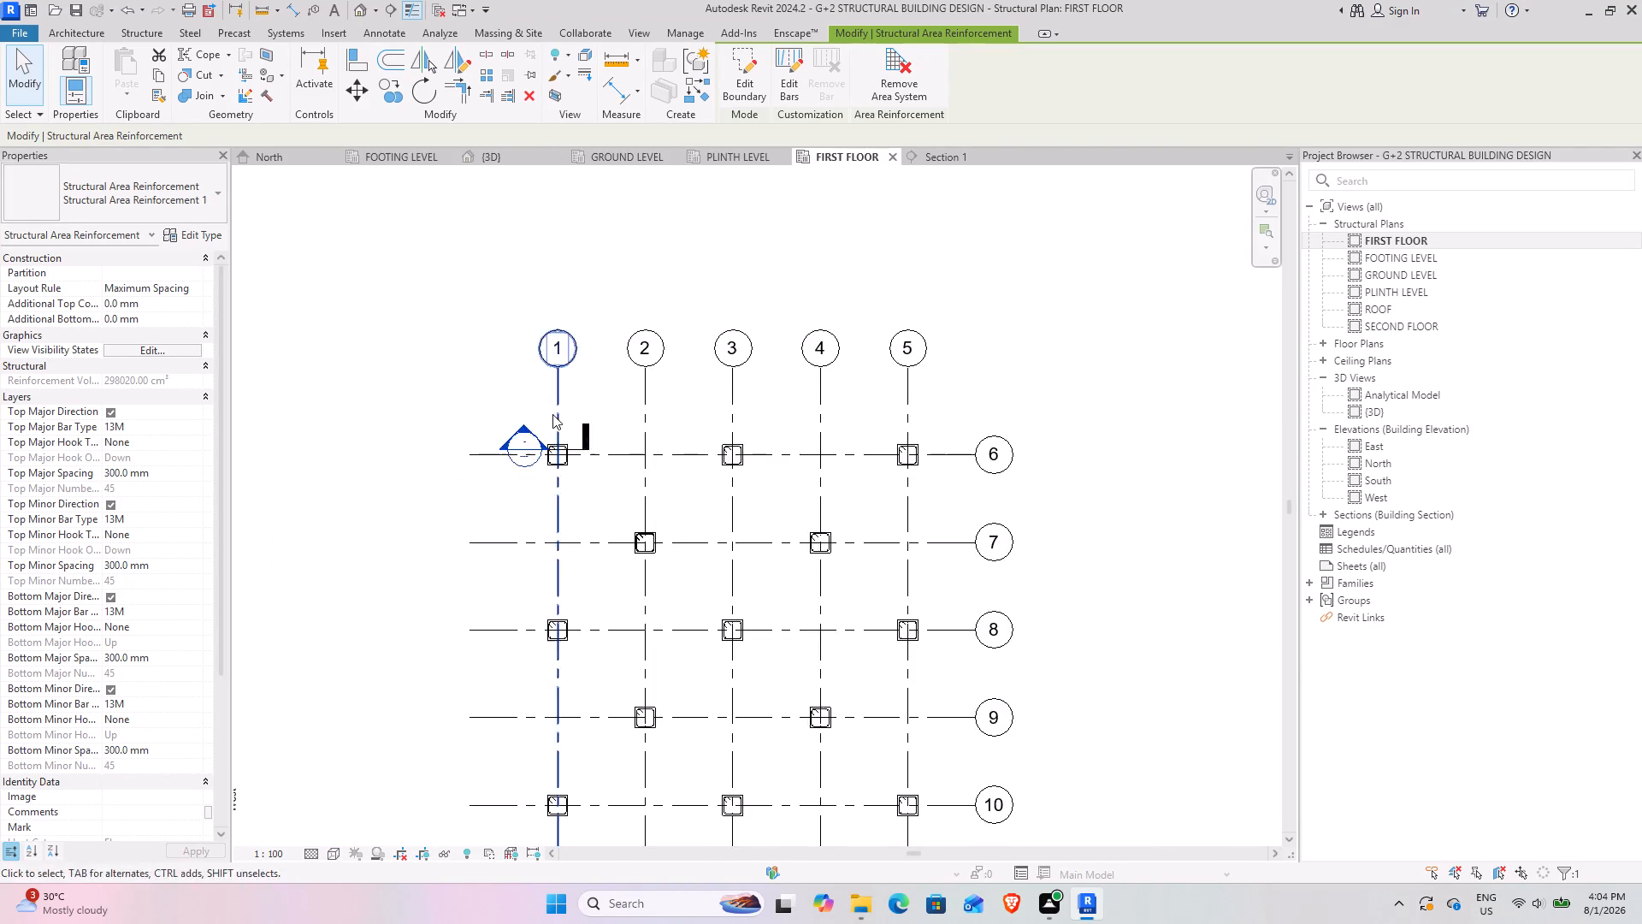
{"action": "scroll", "coordinate": [552, 414], "scroll_direction": "up", "scroll_amount": 10}
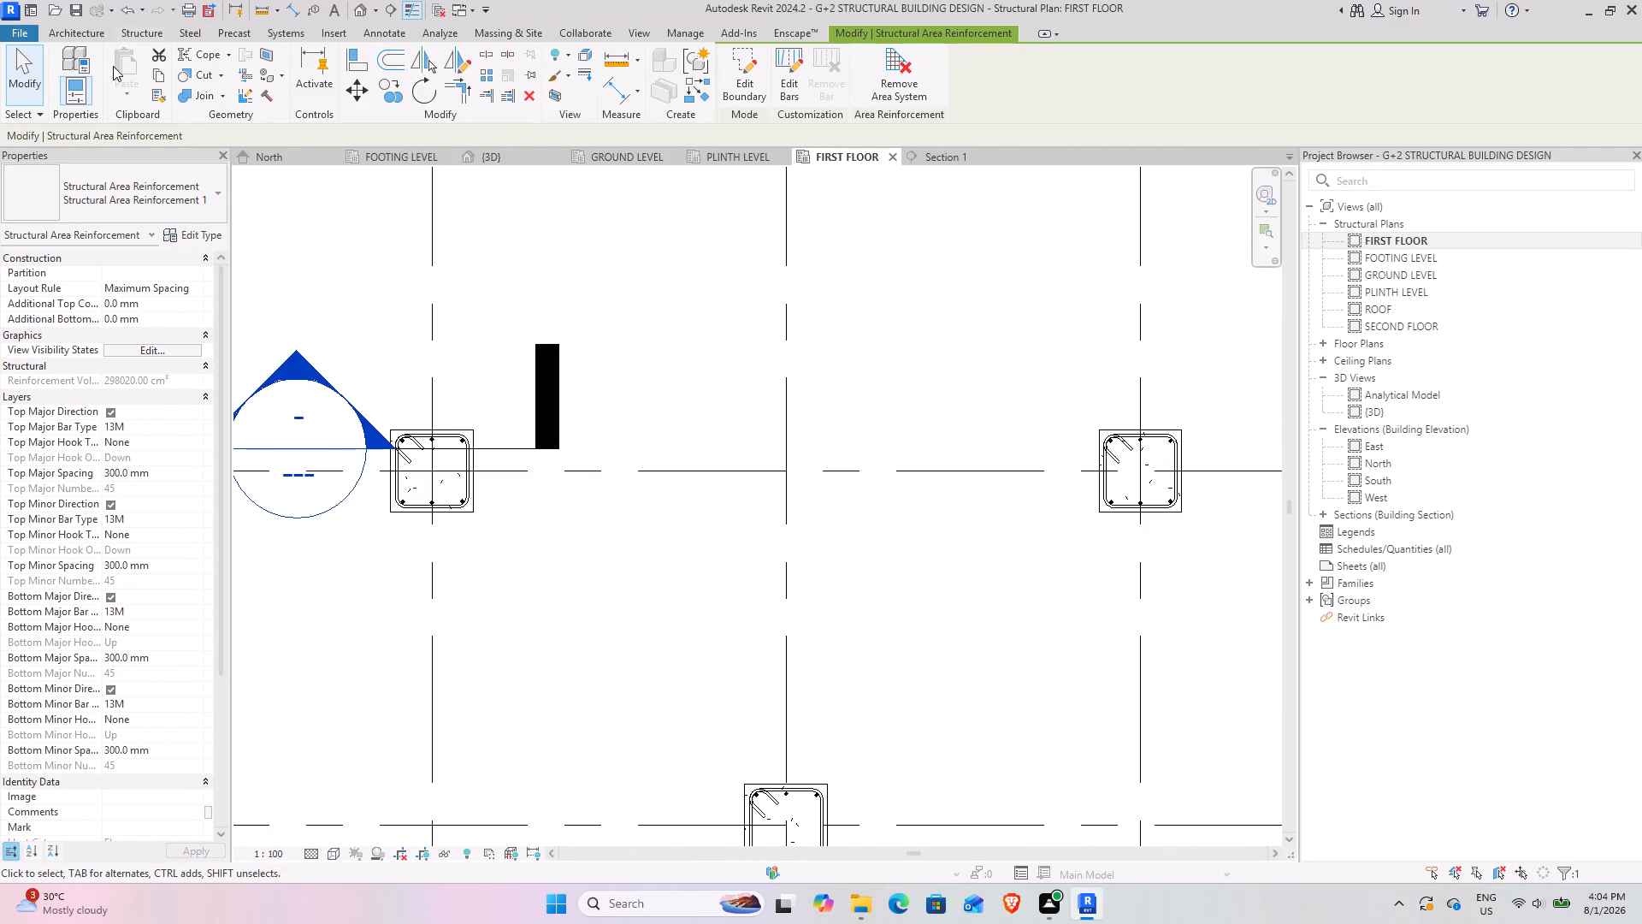
{"action": "scroll", "coordinate": [423, 441], "scroll_direction": "down", "scroll_amount": 2}
{"action": "middle_click_drag", "start_coordinate": [421, 463], "coordinate": [416, 261]}
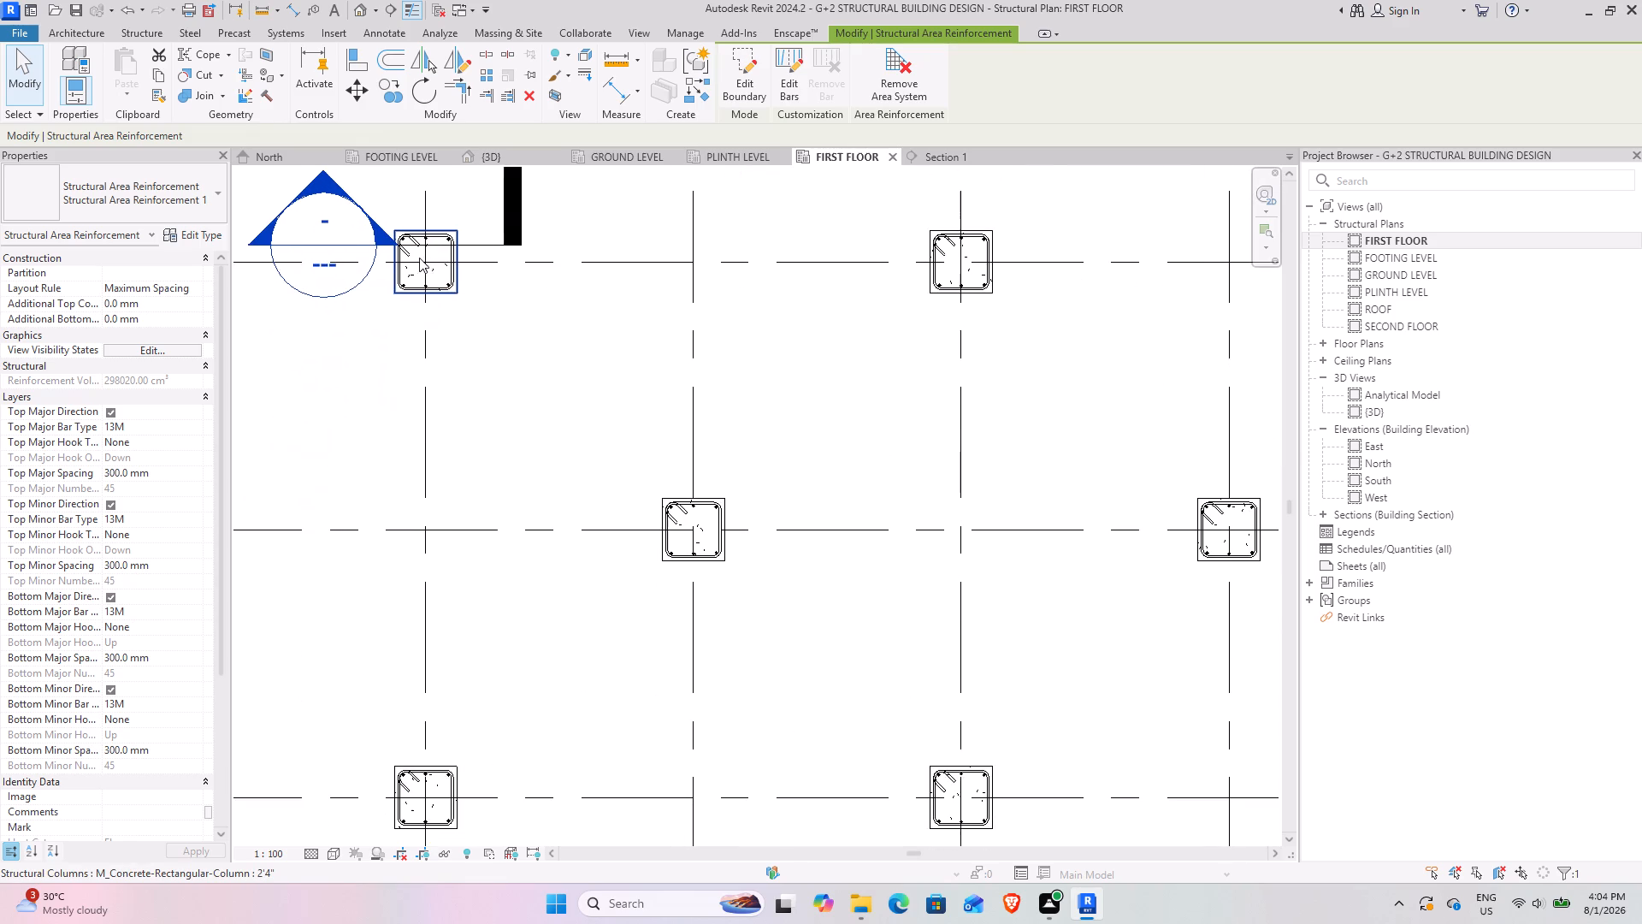
{"action": "scroll", "coordinate": [428, 293], "scroll_direction": "down", "scroll_amount": 4}
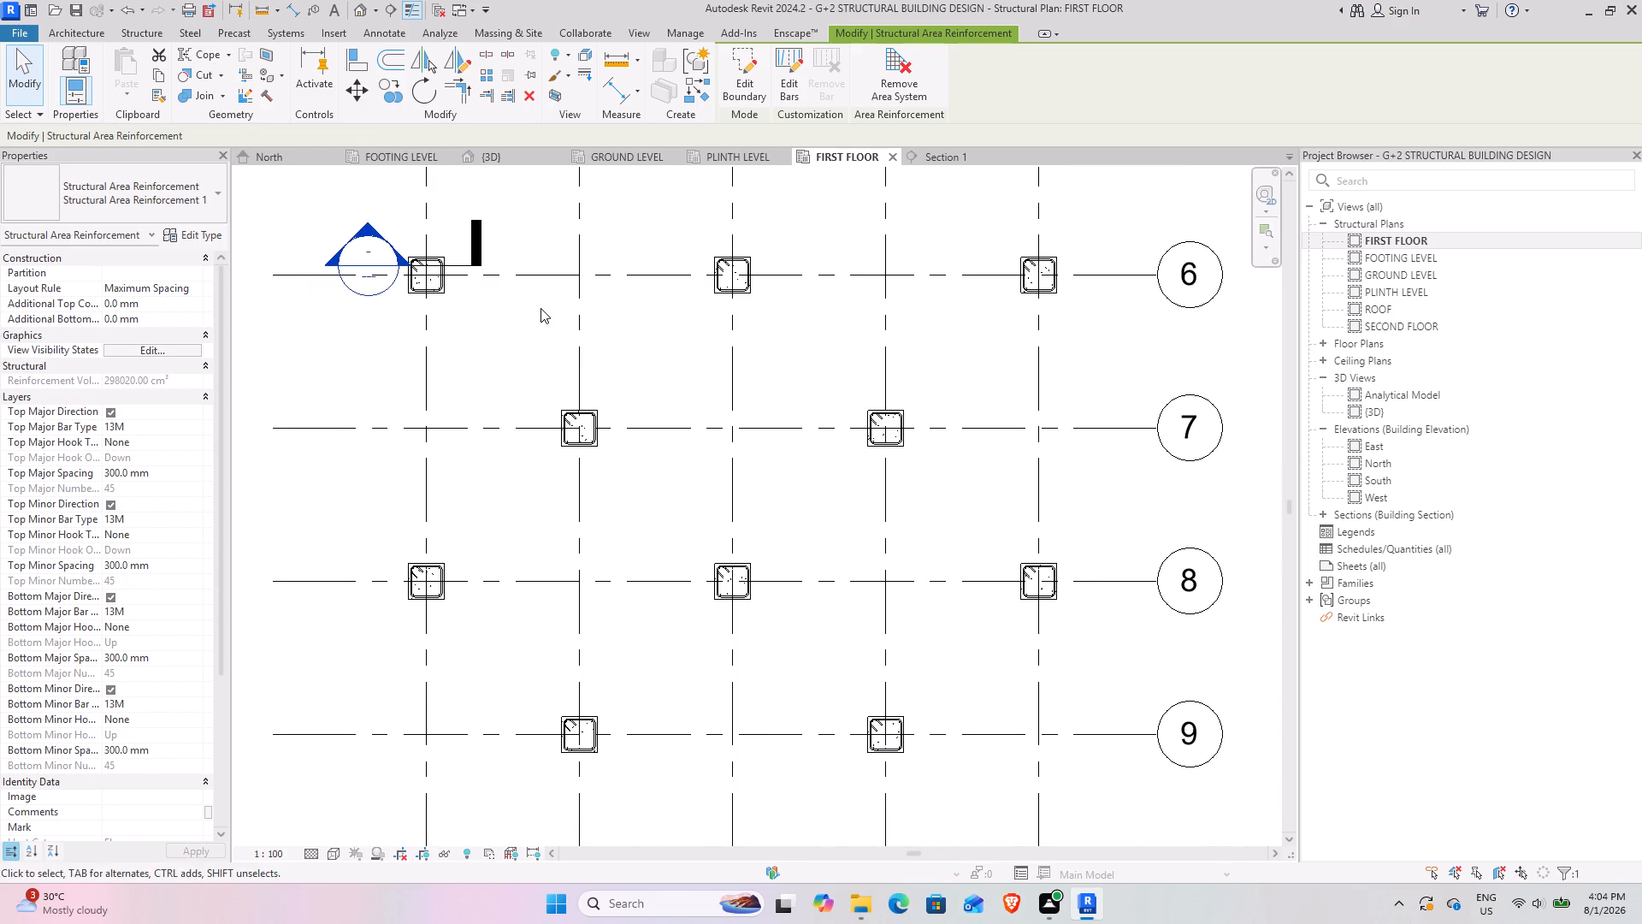
{"action": "middle_click_drag", "start_coordinate": [540, 311], "coordinate": [510, 394]}
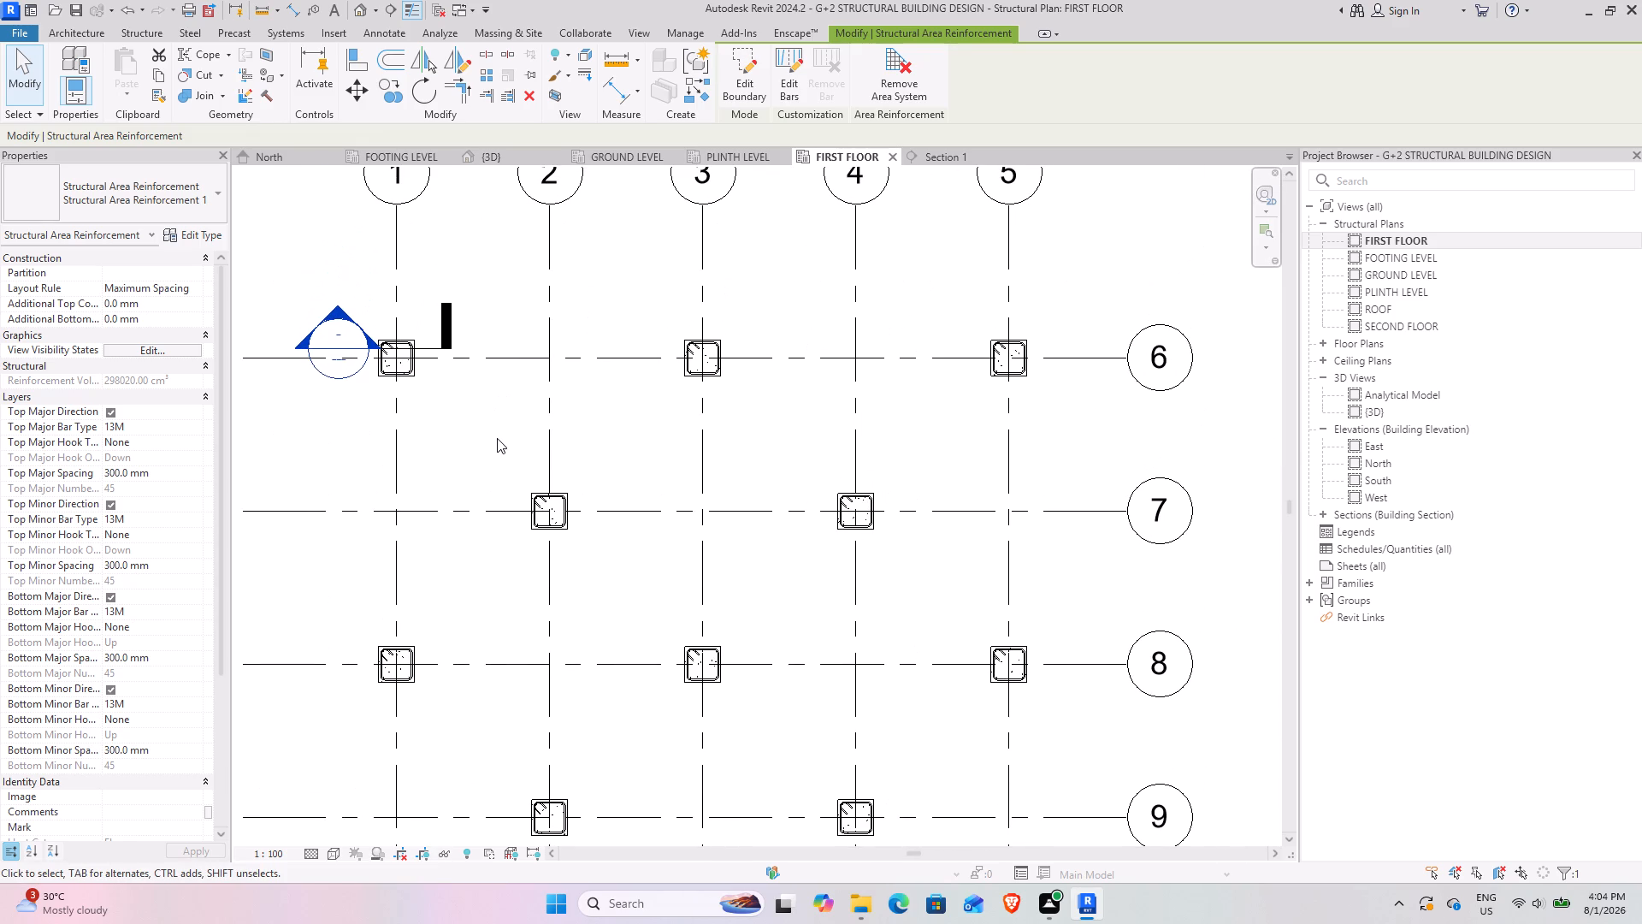
{"action": "scroll", "coordinate": [568, 516], "scroll_direction": "up", "scroll_amount": 2}
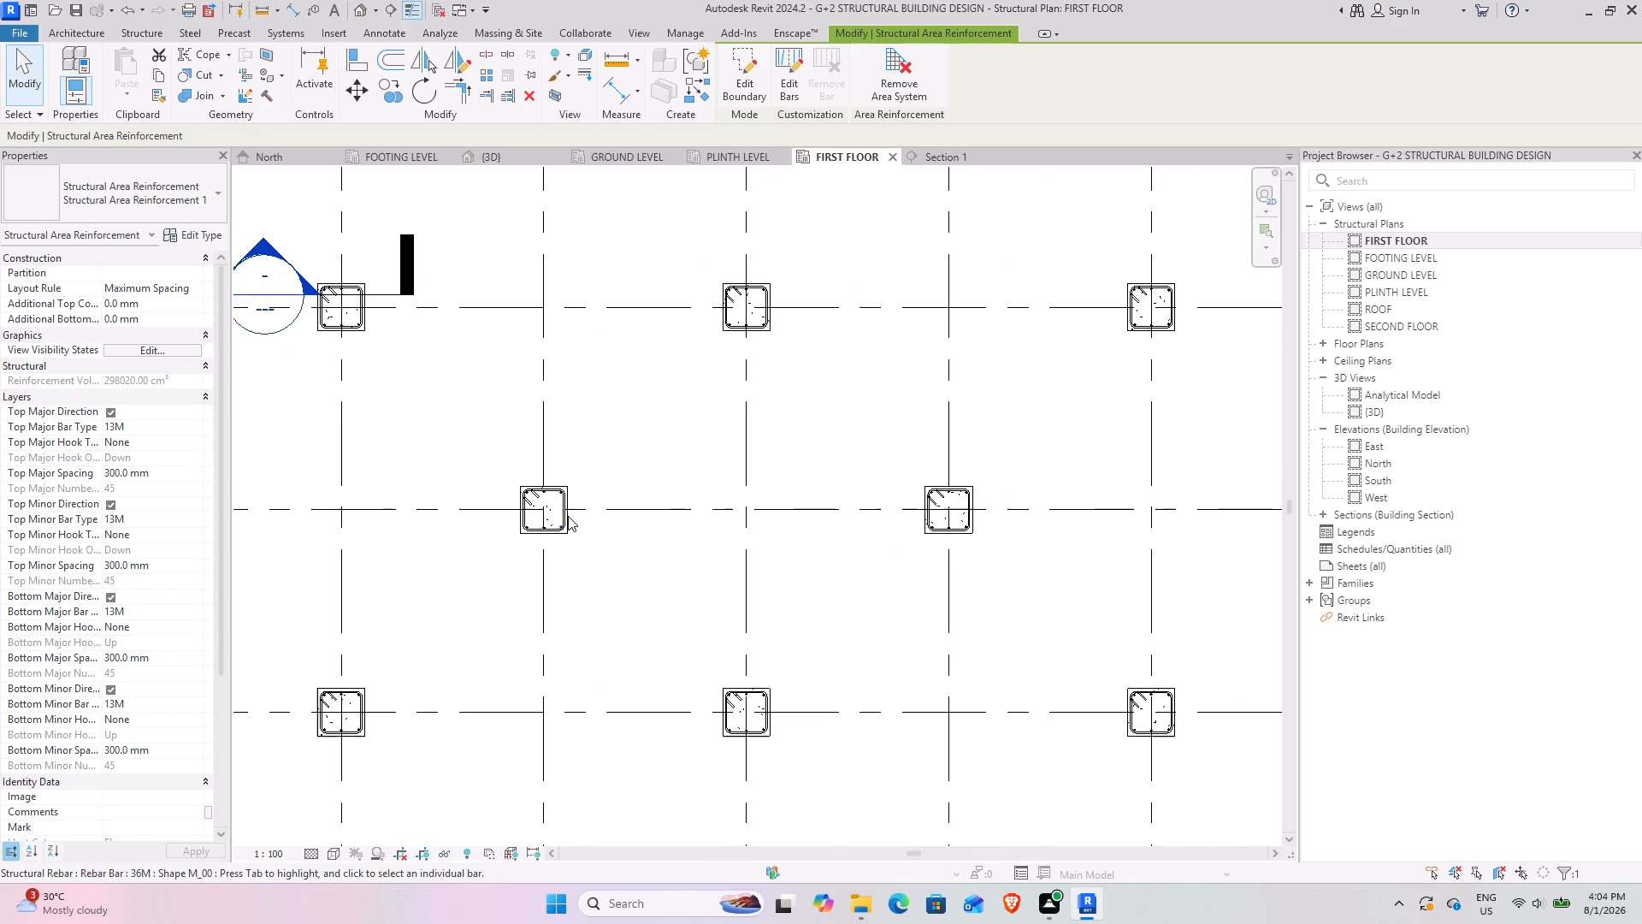
{"action": "scroll", "coordinate": [568, 516], "scroll_direction": "down", "scroll_amount": 3}
{"action": "middle_click_drag", "start_coordinate": [543, 548], "coordinate": [555, 489]}
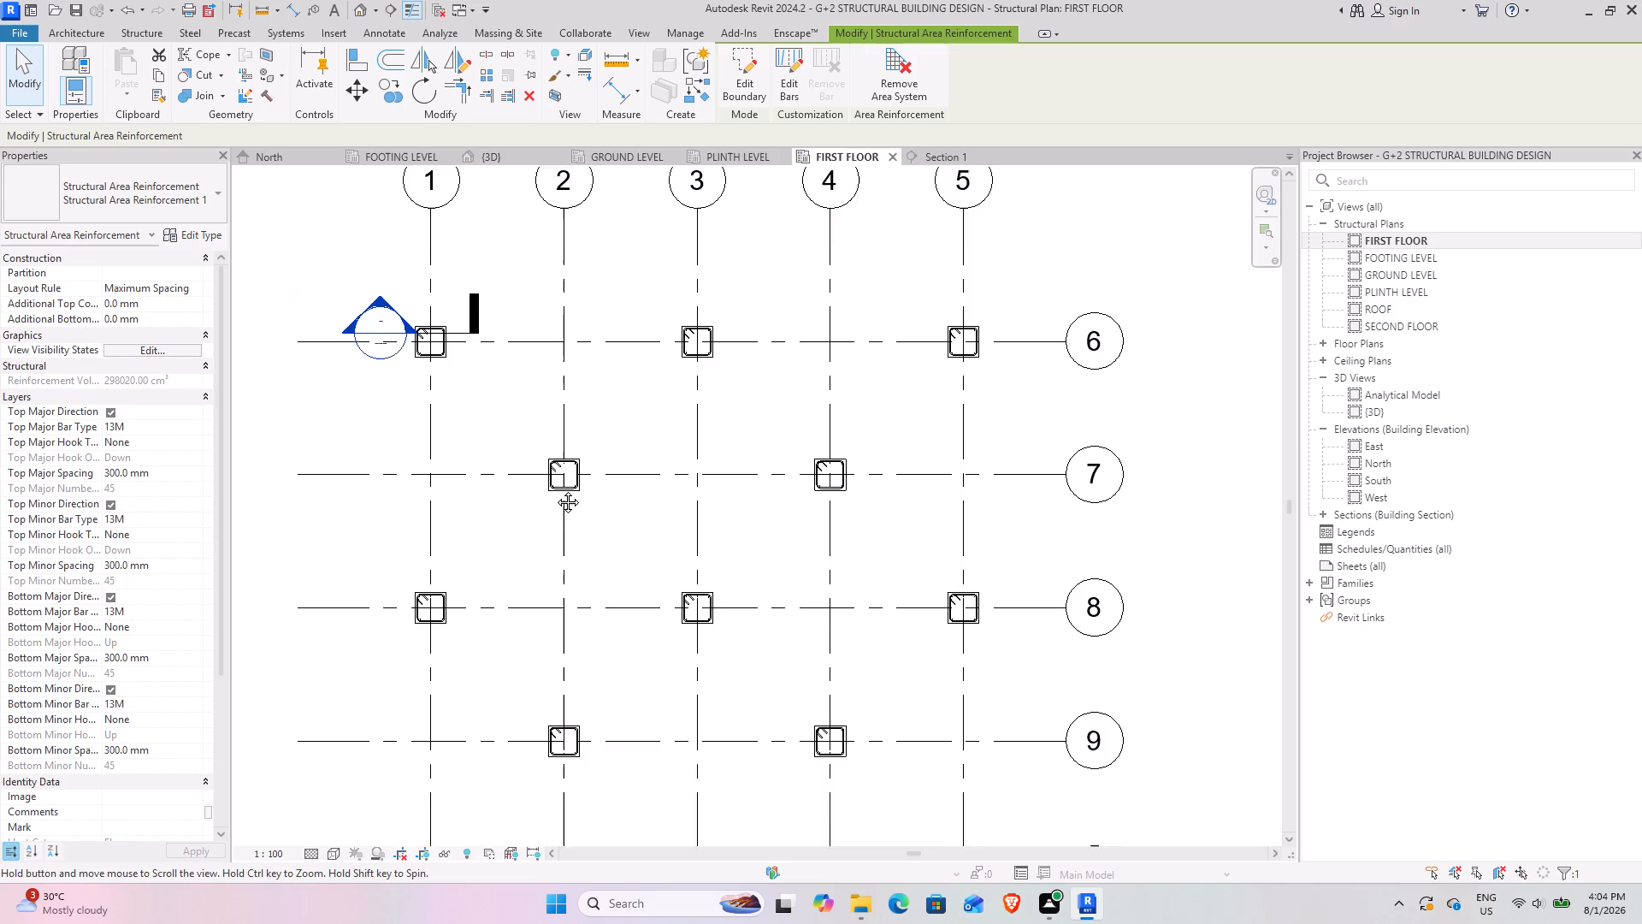
{"action": "middle_click_drag", "start_coordinate": [555, 489], "coordinate": [540, 426]}
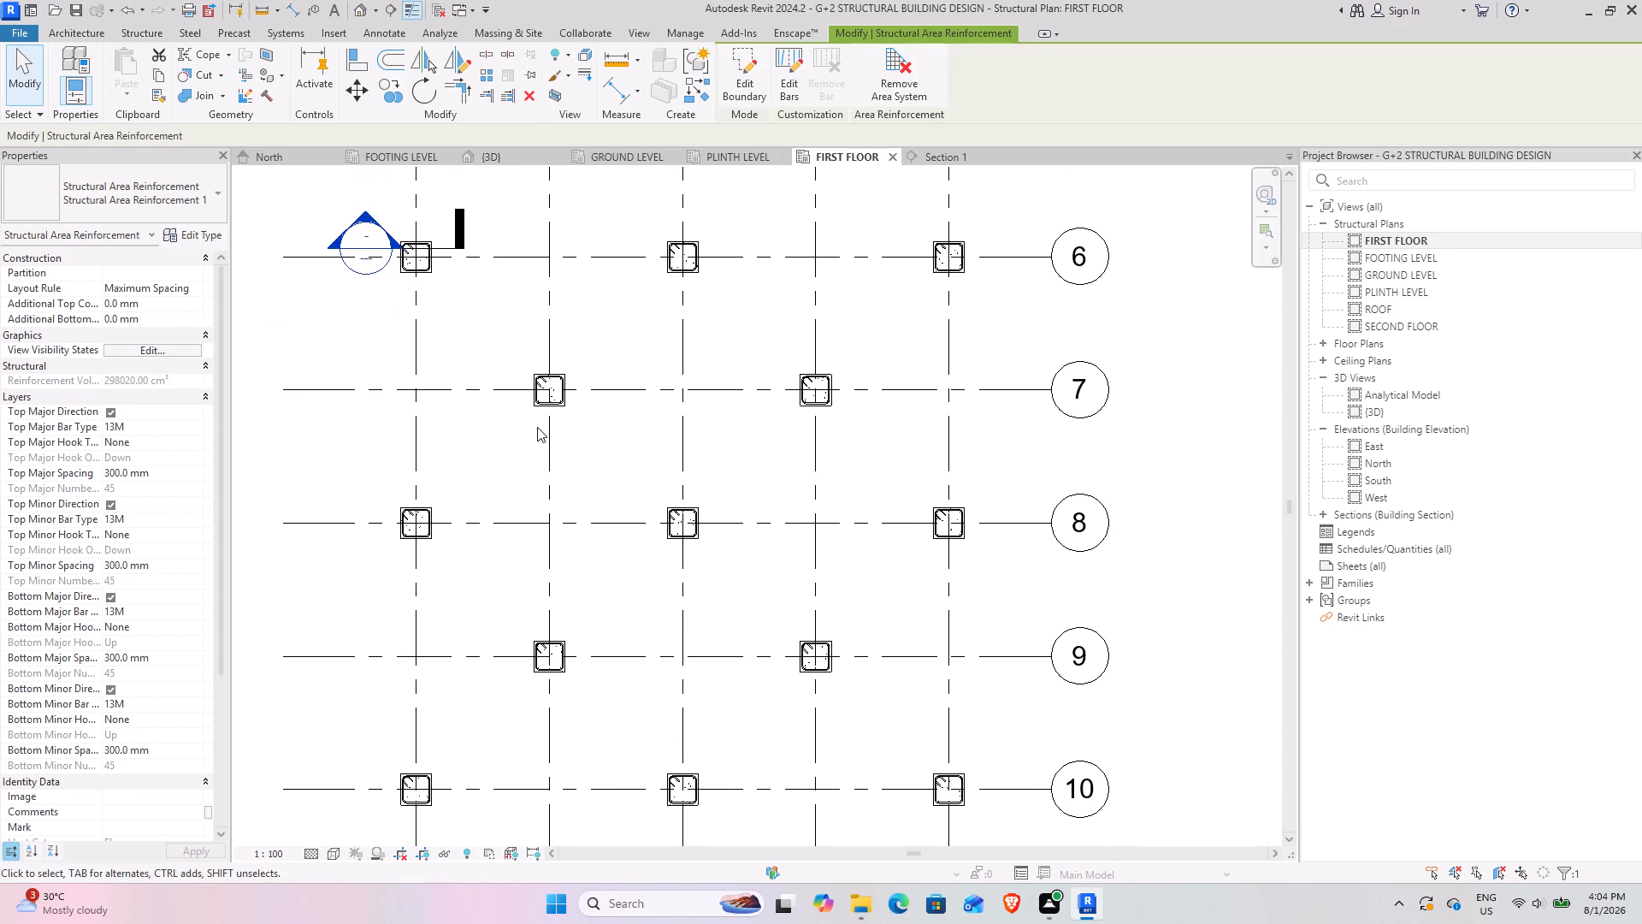
{"action": "scroll", "coordinate": [449, 261], "scroll_direction": "up", "scroll_amount": 4}
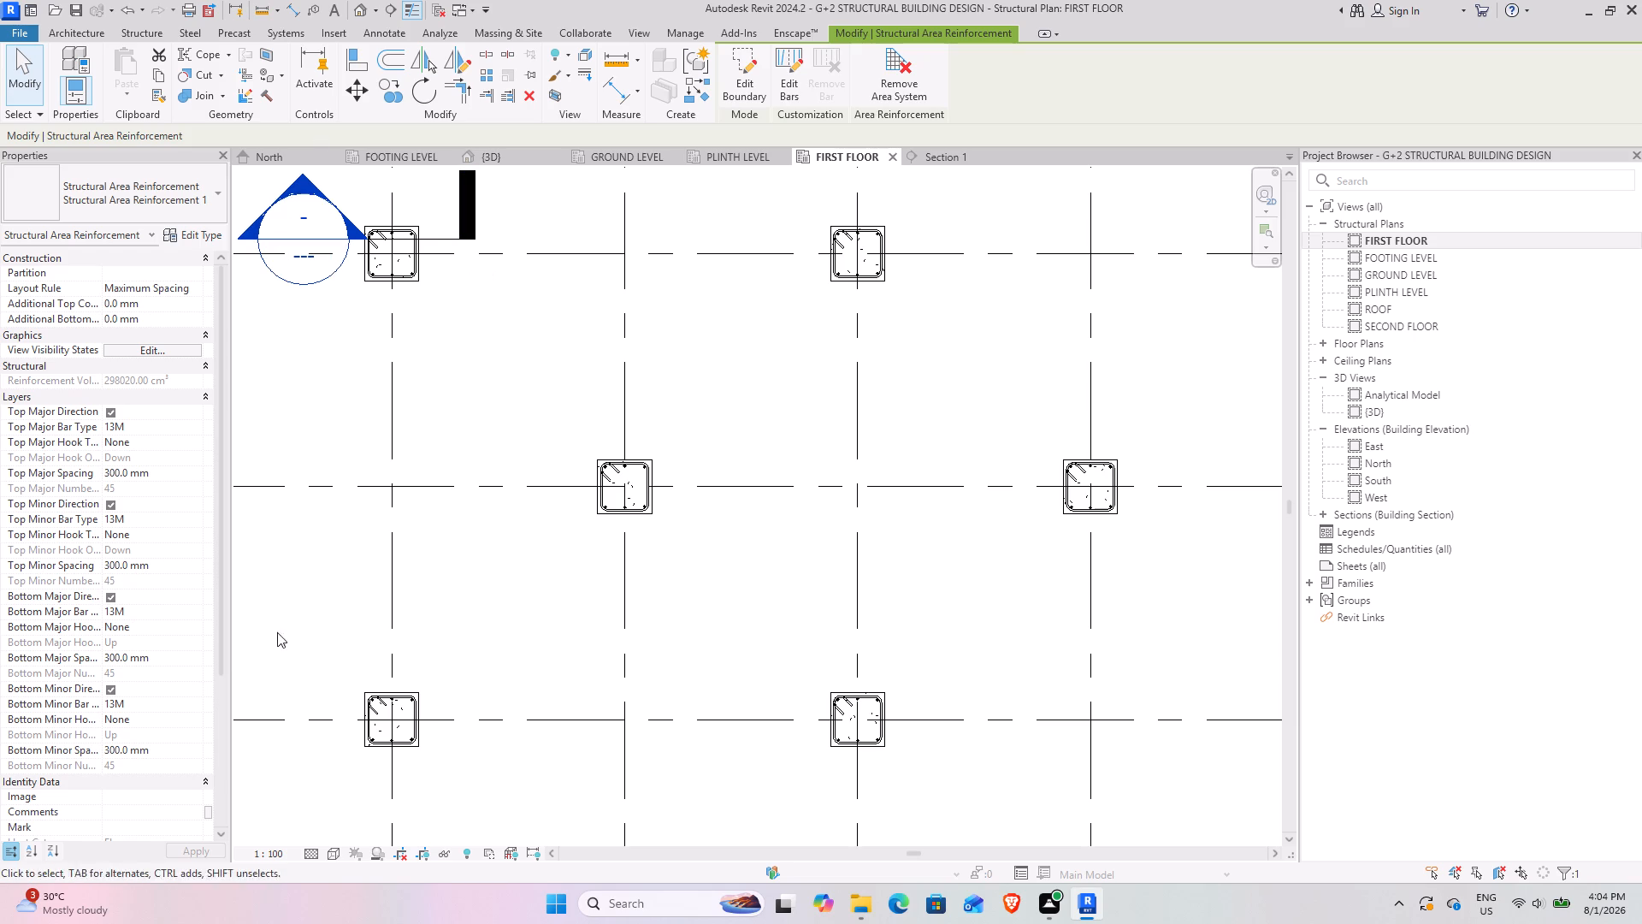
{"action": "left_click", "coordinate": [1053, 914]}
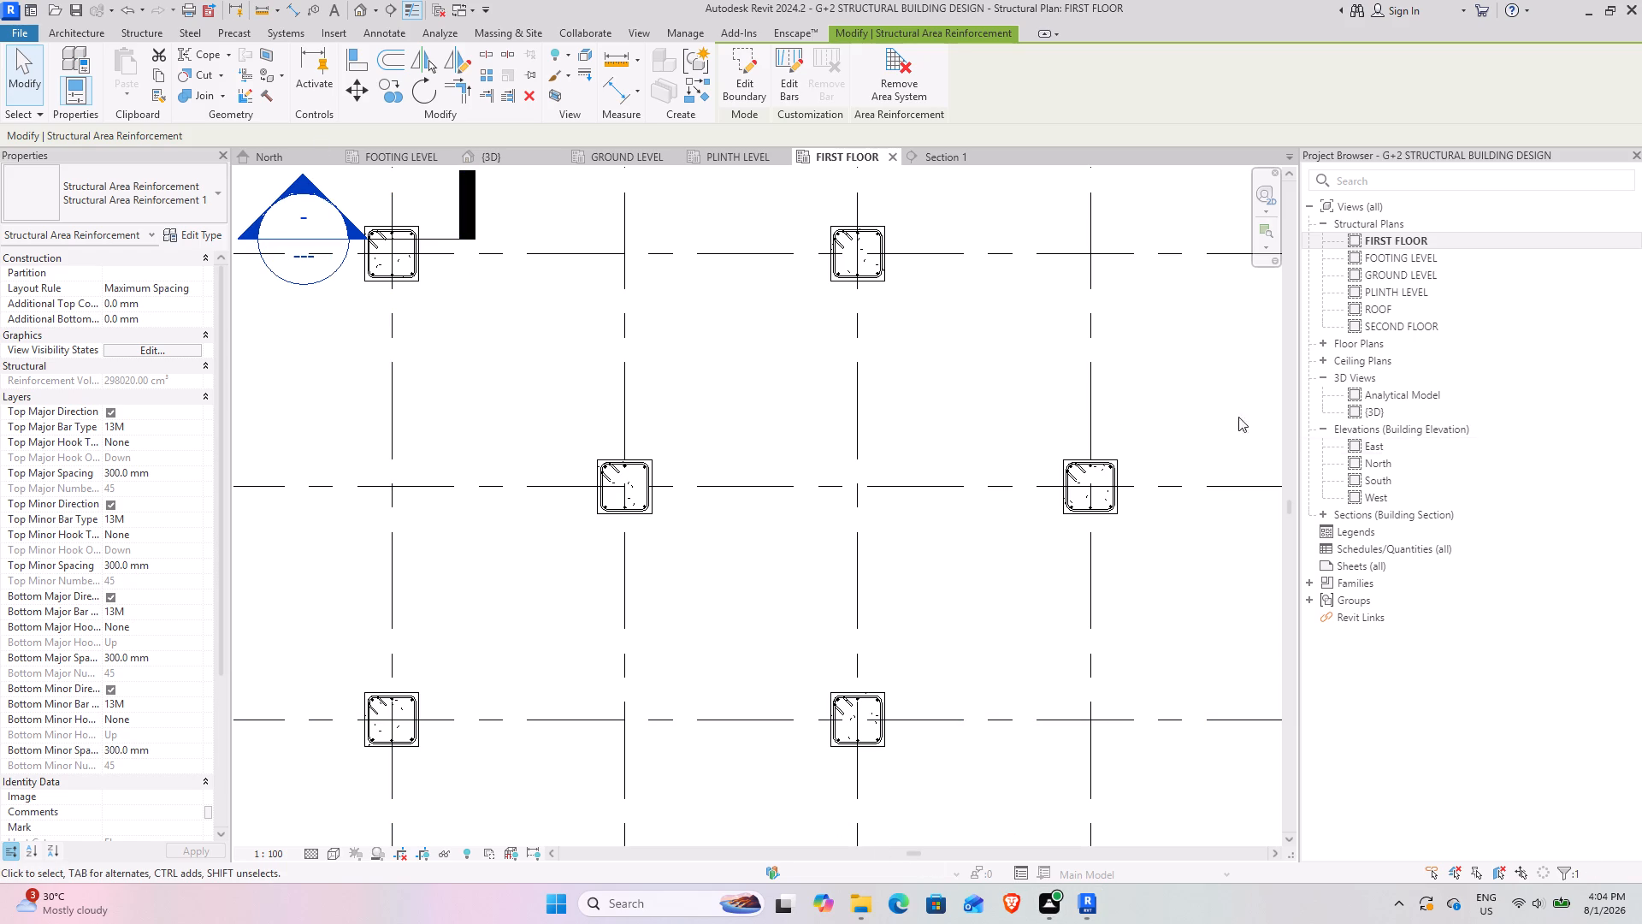
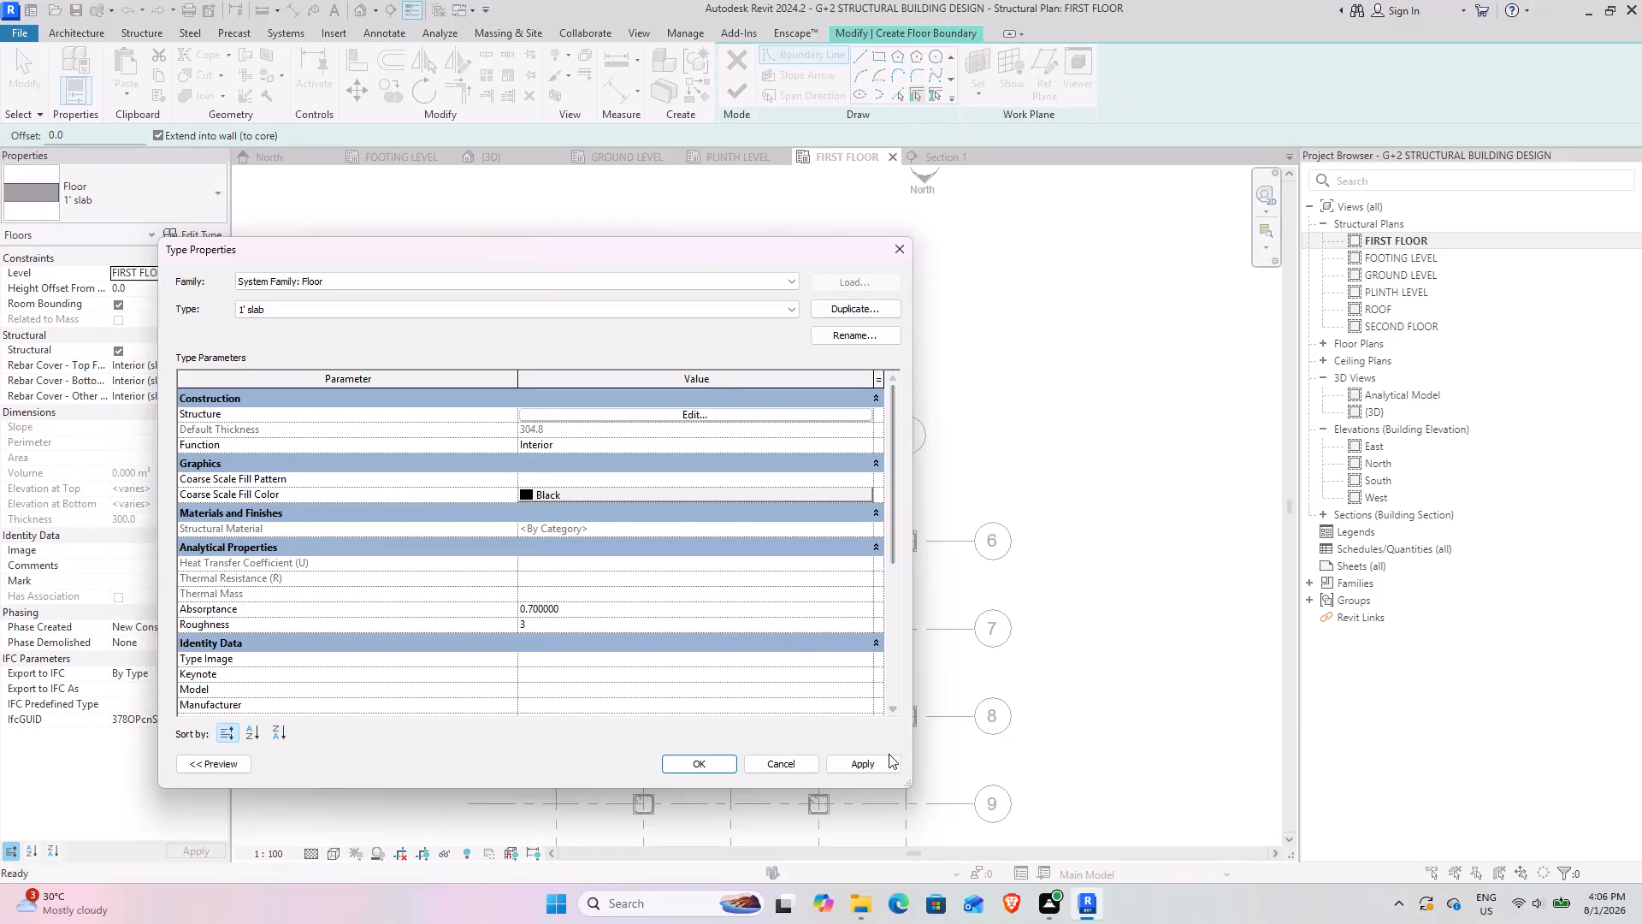
Apply the 1' slab floor type's properties and accept them for the new first-floor slab.
{"action": "left_click", "coordinate": [883, 758]}
{"action": "left_click", "coordinate": [721, 762]}
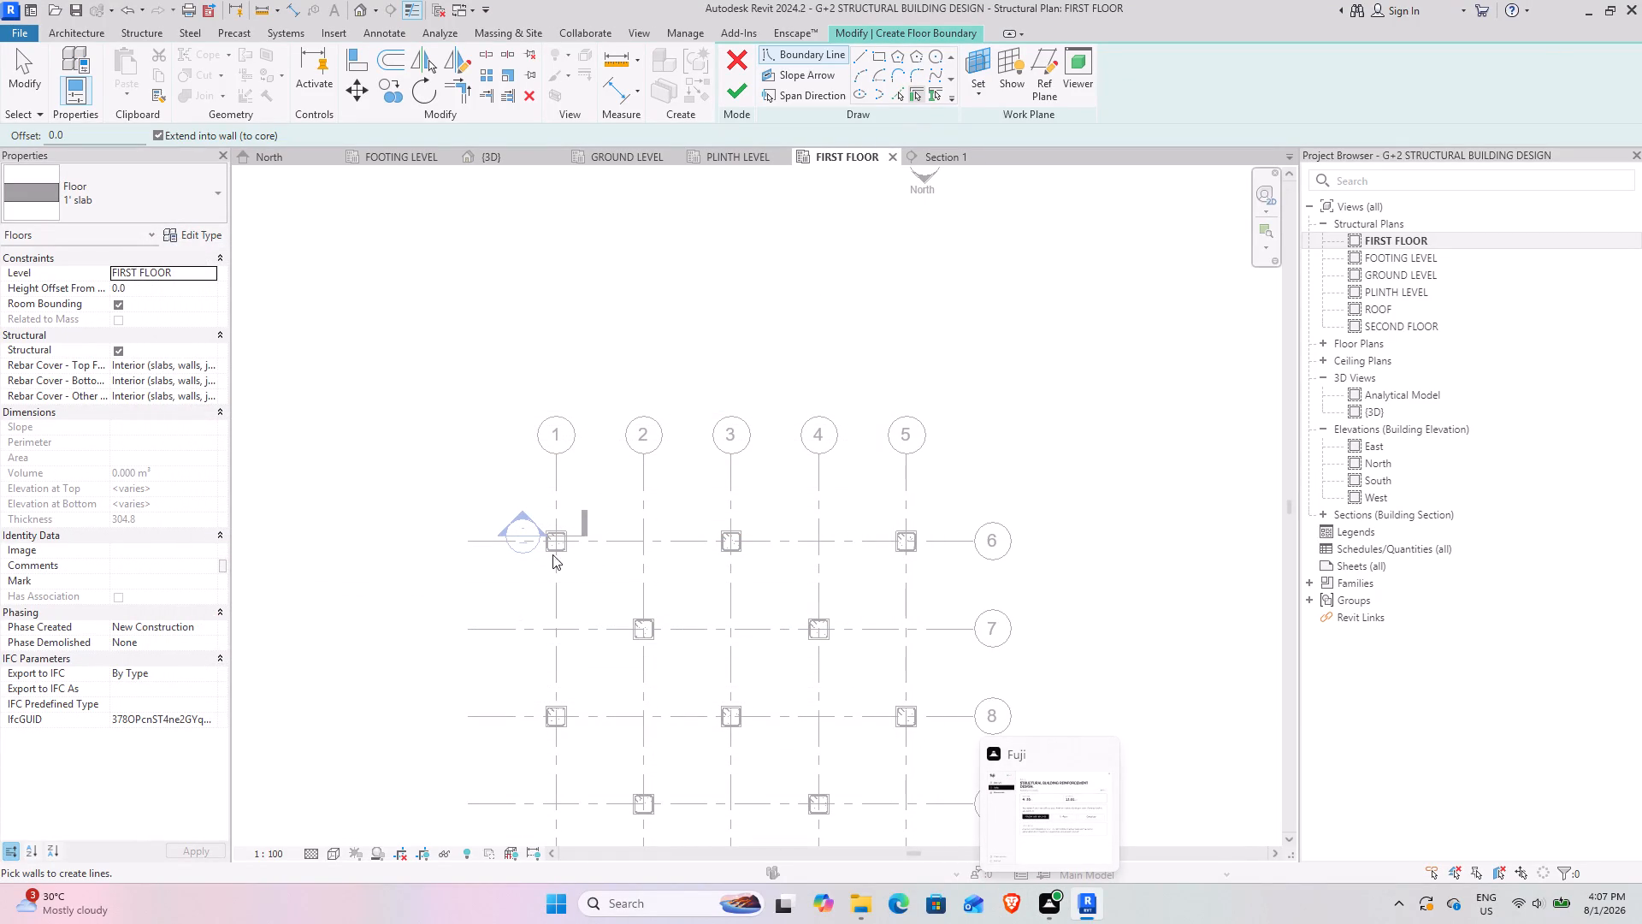
Sketch a rectangular floor boundary about 6807 mm square from the outer corner of column 1/6 to the outer corner of column 3/8.
{"action": "scroll", "coordinate": [551, 554], "scroll_direction": "up", "scroll_amount": 8}
{"action": "left_click", "coordinate": [887, 51]}
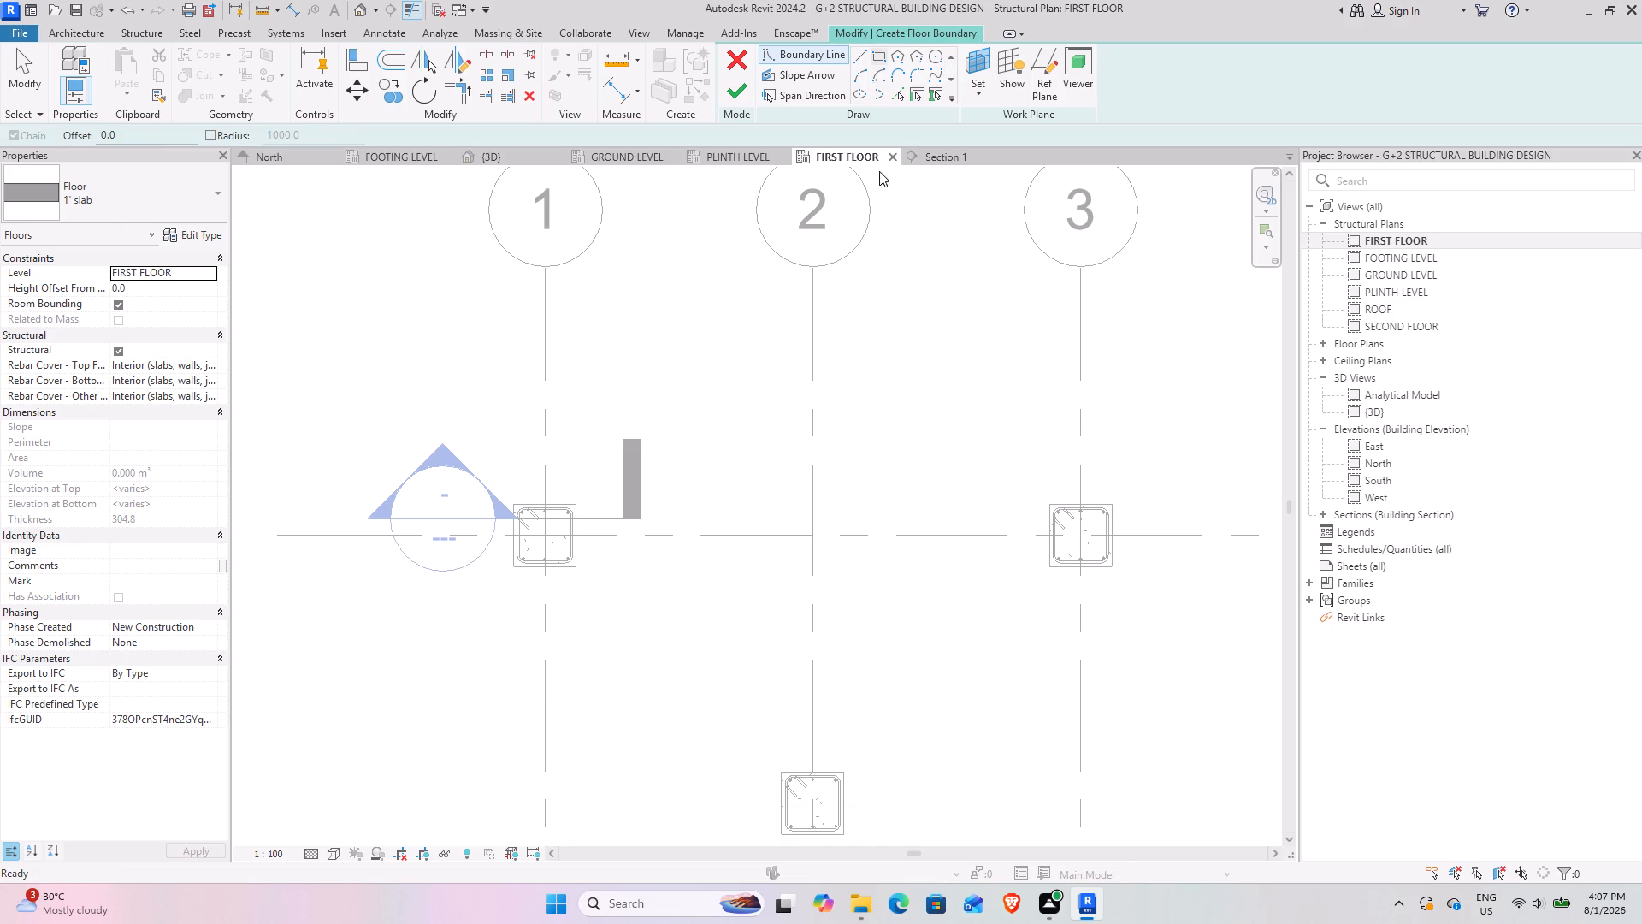
{"action": "scroll", "coordinate": [757, 443], "scroll_direction": "down", "scroll_amount": 3}
{"action": "middle_click_drag", "start_coordinate": [768, 496], "coordinate": [546, 331]}
{"action": "scroll", "coordinate": [366, 316], "scroll_direction": "up", "scroll_amount": 2}
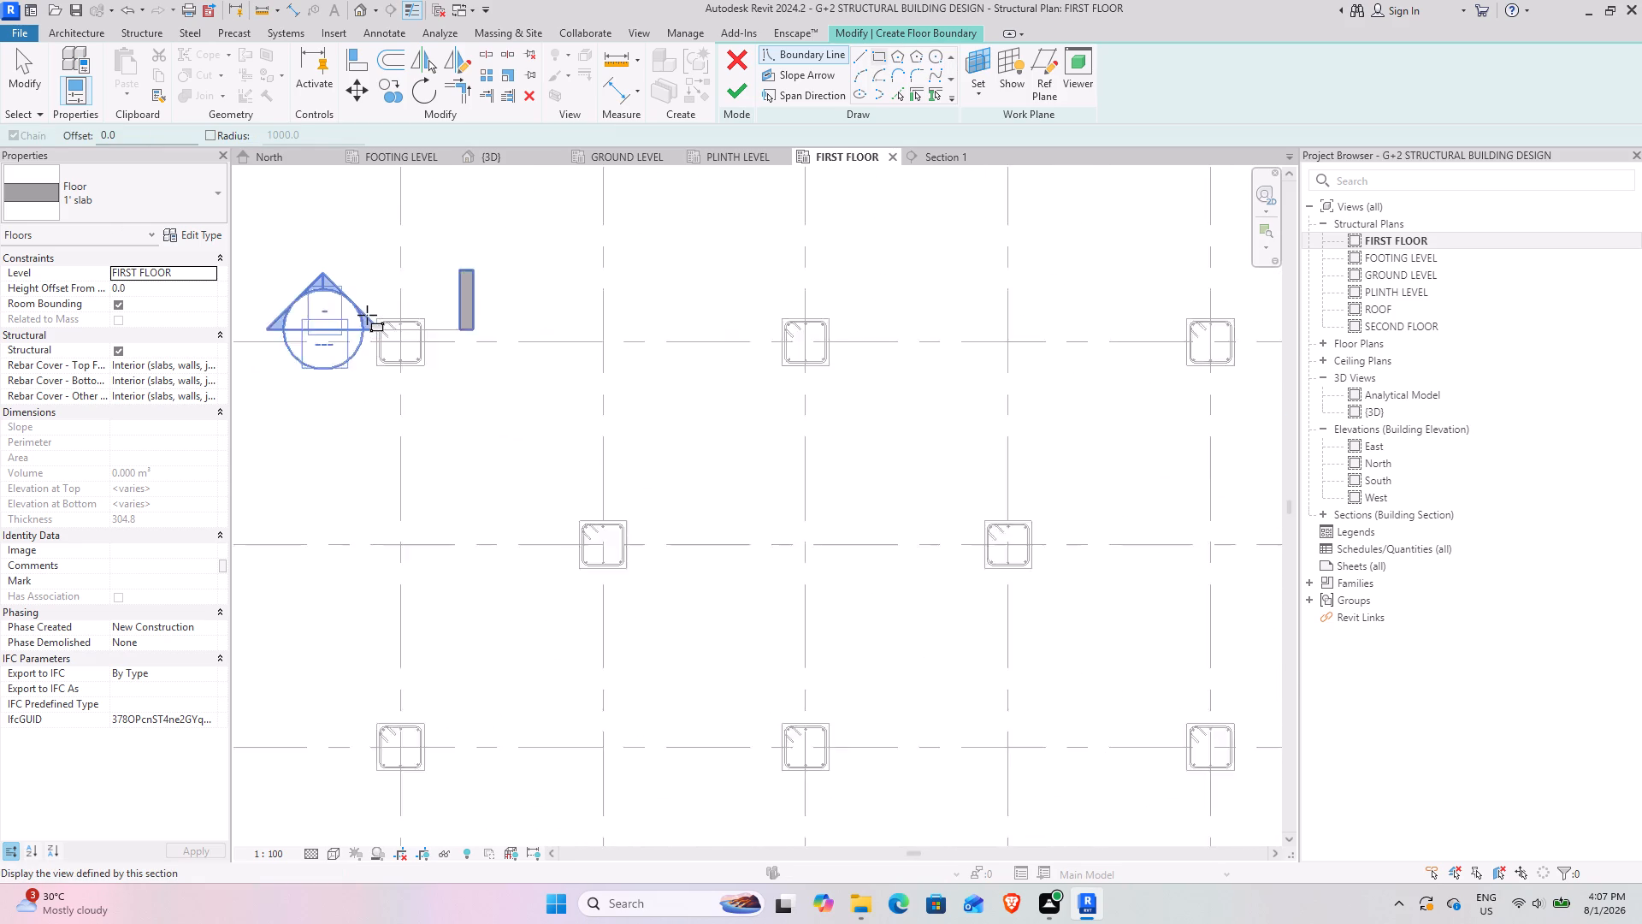
{"action": "scroll", "coordinate": [367, 315], "scroll_direction": "up", "scroll_amount": 4}
{"action": "scroll", "coordinate": [491, 439], "scroll_direction": "down", "scroll_amount": 3}
{"action": "scroll", "coordinate": [714, 476], "scroll_direction": "down", "scroll_amount": 4}
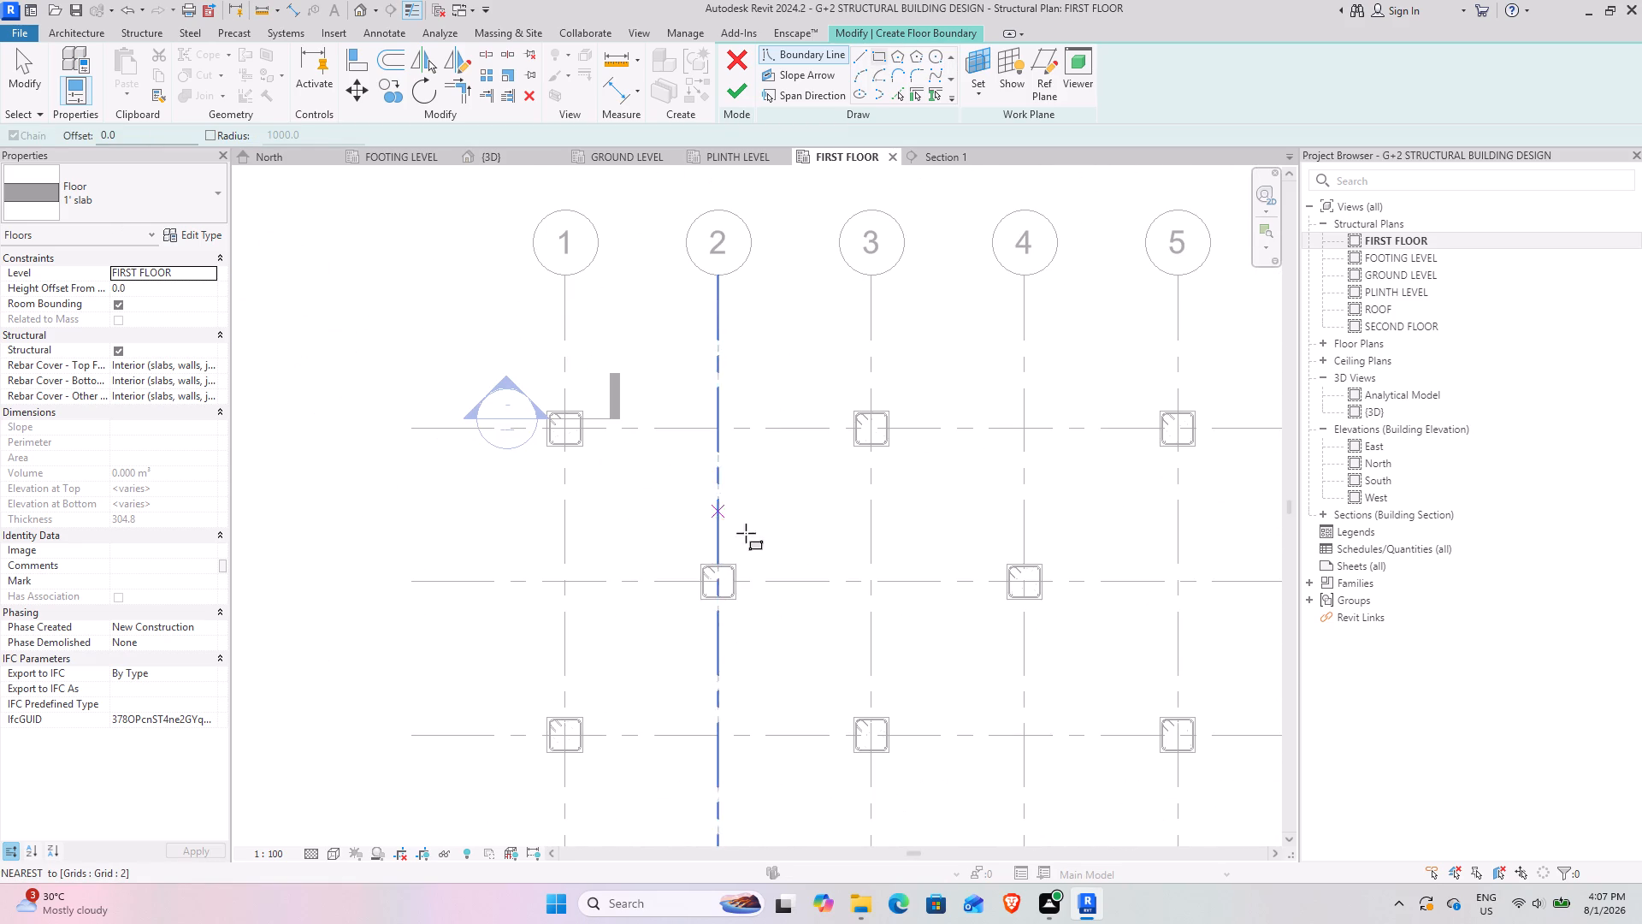
{"action": "scroll", "coordinate": [554, 405], "scroll_direction": "up", "scroll_amount": 7}
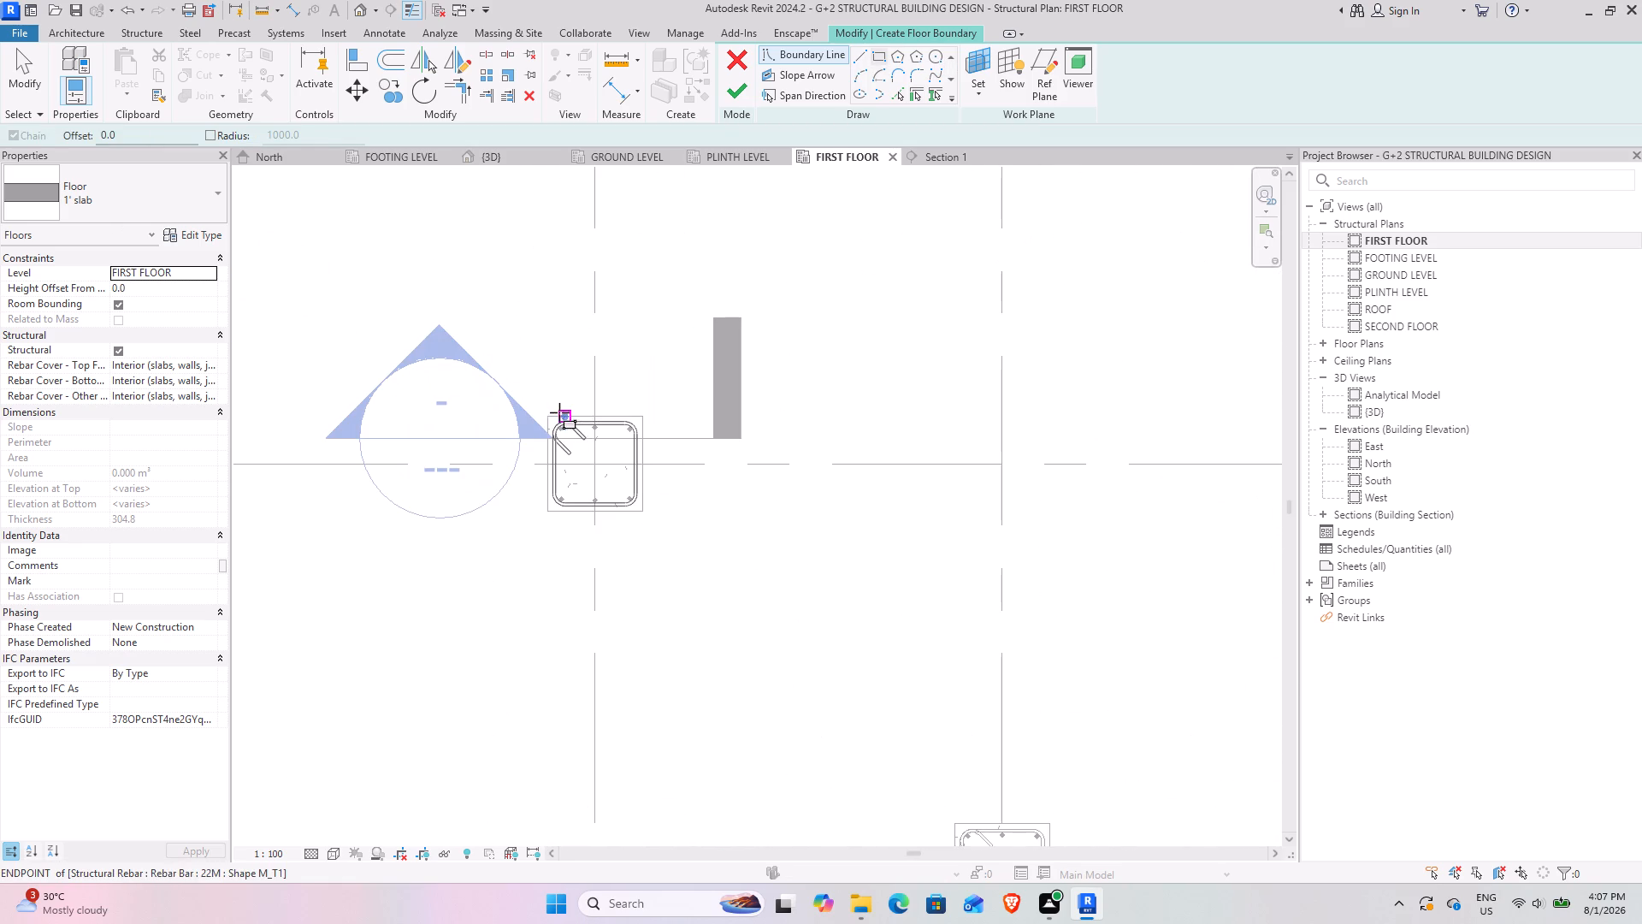
{"action": "left_click", "coordinate": [546, 418]}
{"action": "scroll", "coordinate": [909, 606], "scroll_direction": "down", "scroll_amount": 3}
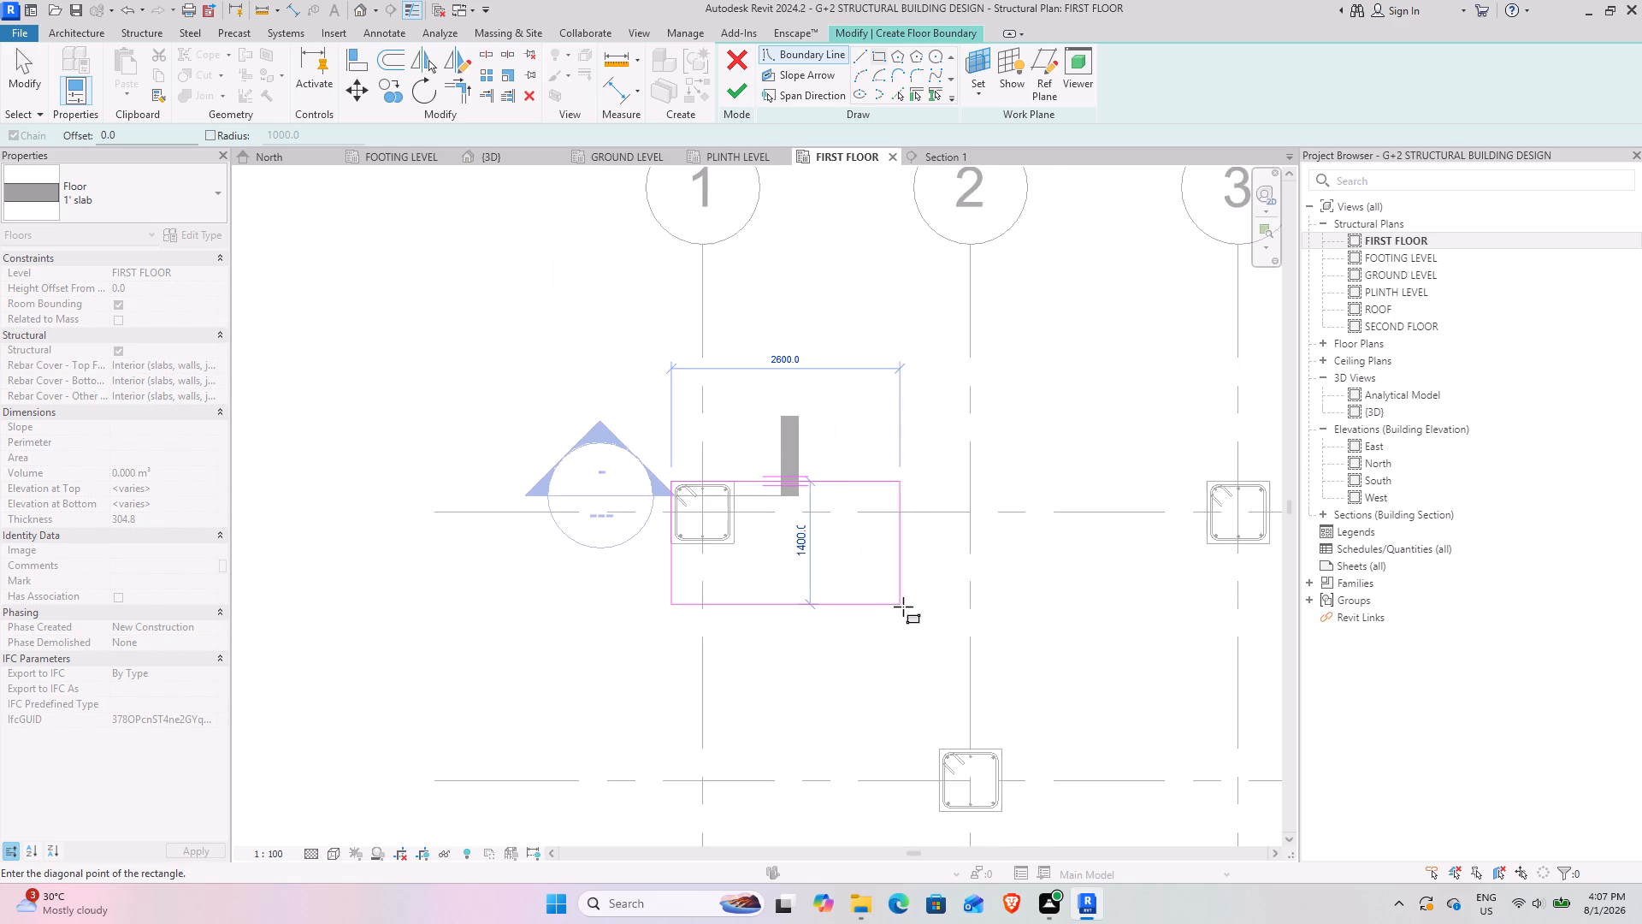
{"action": "middle_click_drag", "start_coordinate": [893, 602], "coordinate": [609, 294]}
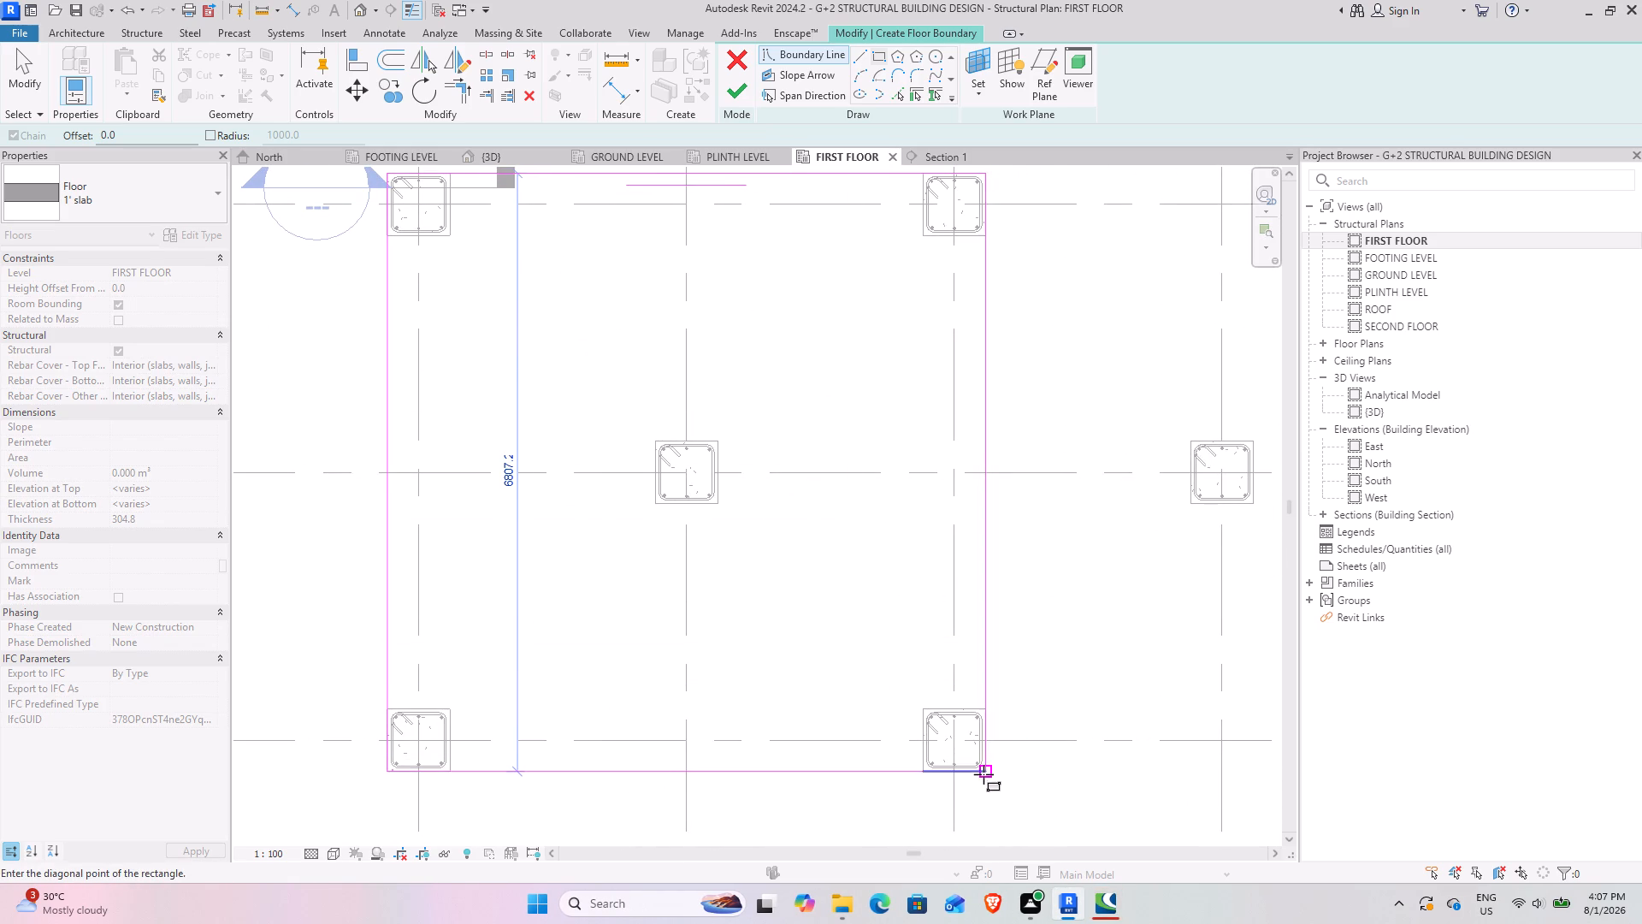
{"action": "scroll", "coordinate": [990, 773], "scroll_direction": "up", "scroll_amount": 8}
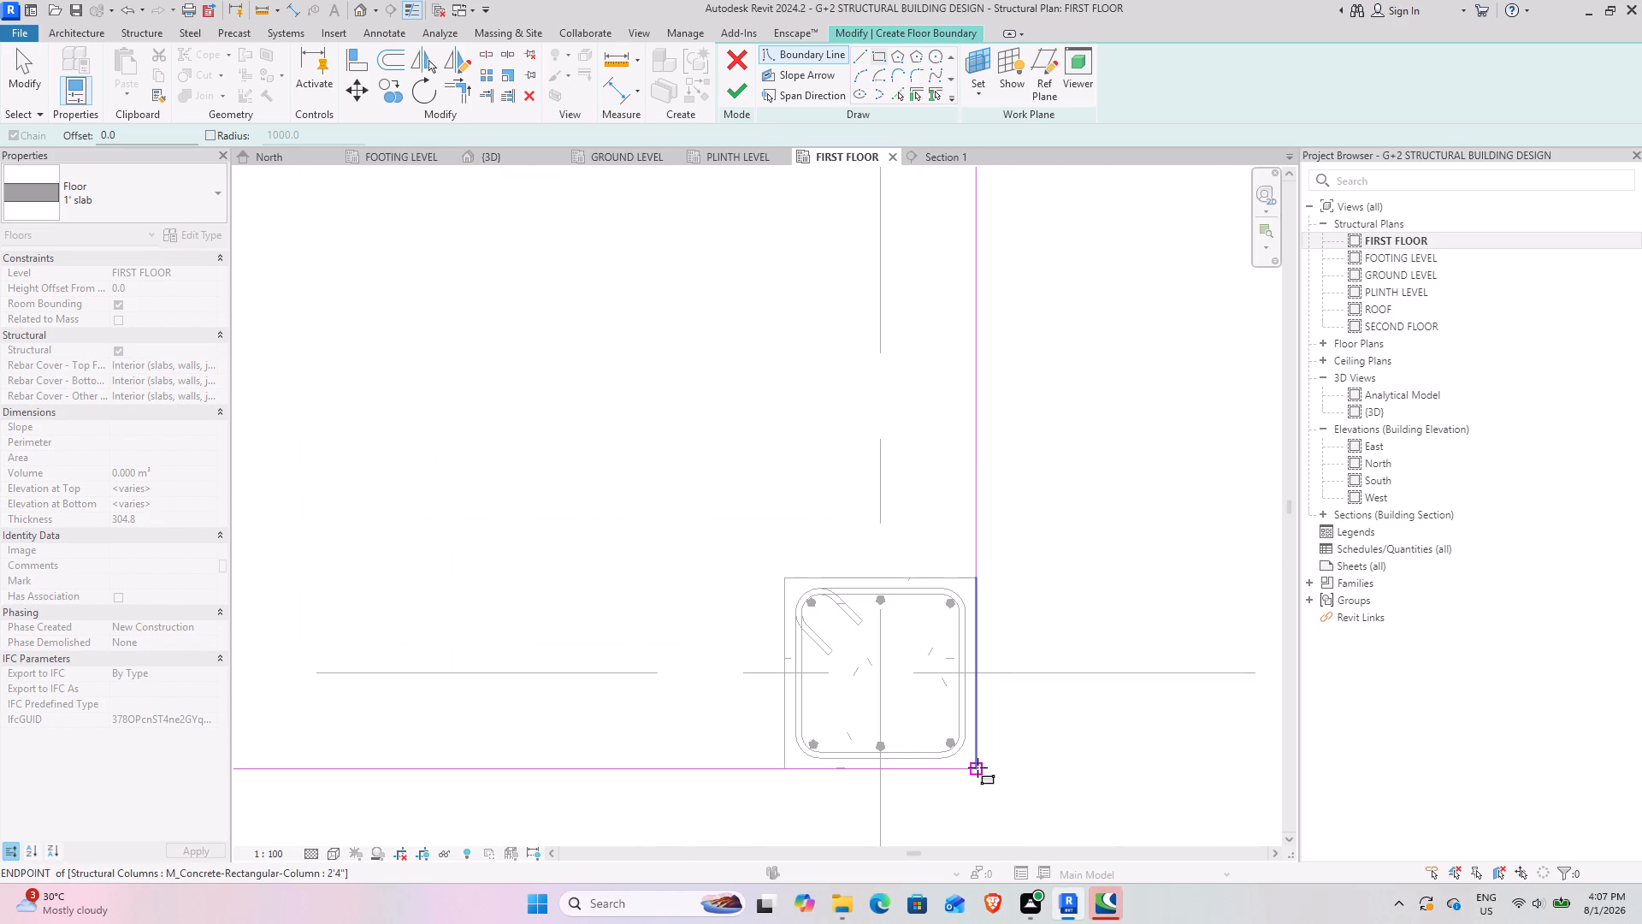
{"action": "left_click", "coordinate": [978, 767]}
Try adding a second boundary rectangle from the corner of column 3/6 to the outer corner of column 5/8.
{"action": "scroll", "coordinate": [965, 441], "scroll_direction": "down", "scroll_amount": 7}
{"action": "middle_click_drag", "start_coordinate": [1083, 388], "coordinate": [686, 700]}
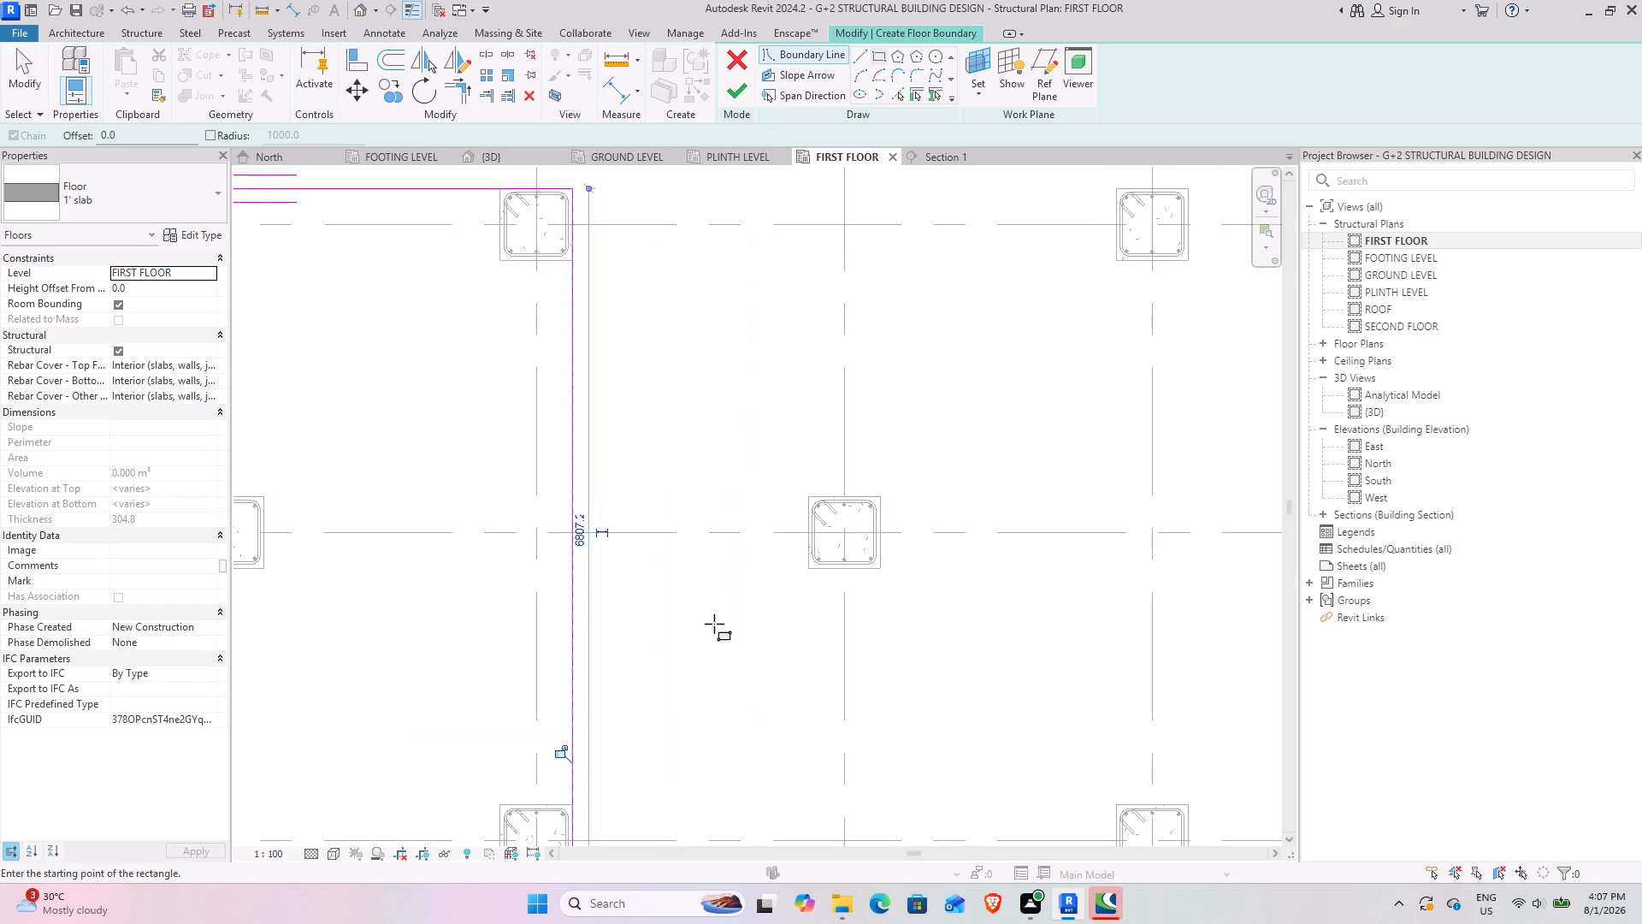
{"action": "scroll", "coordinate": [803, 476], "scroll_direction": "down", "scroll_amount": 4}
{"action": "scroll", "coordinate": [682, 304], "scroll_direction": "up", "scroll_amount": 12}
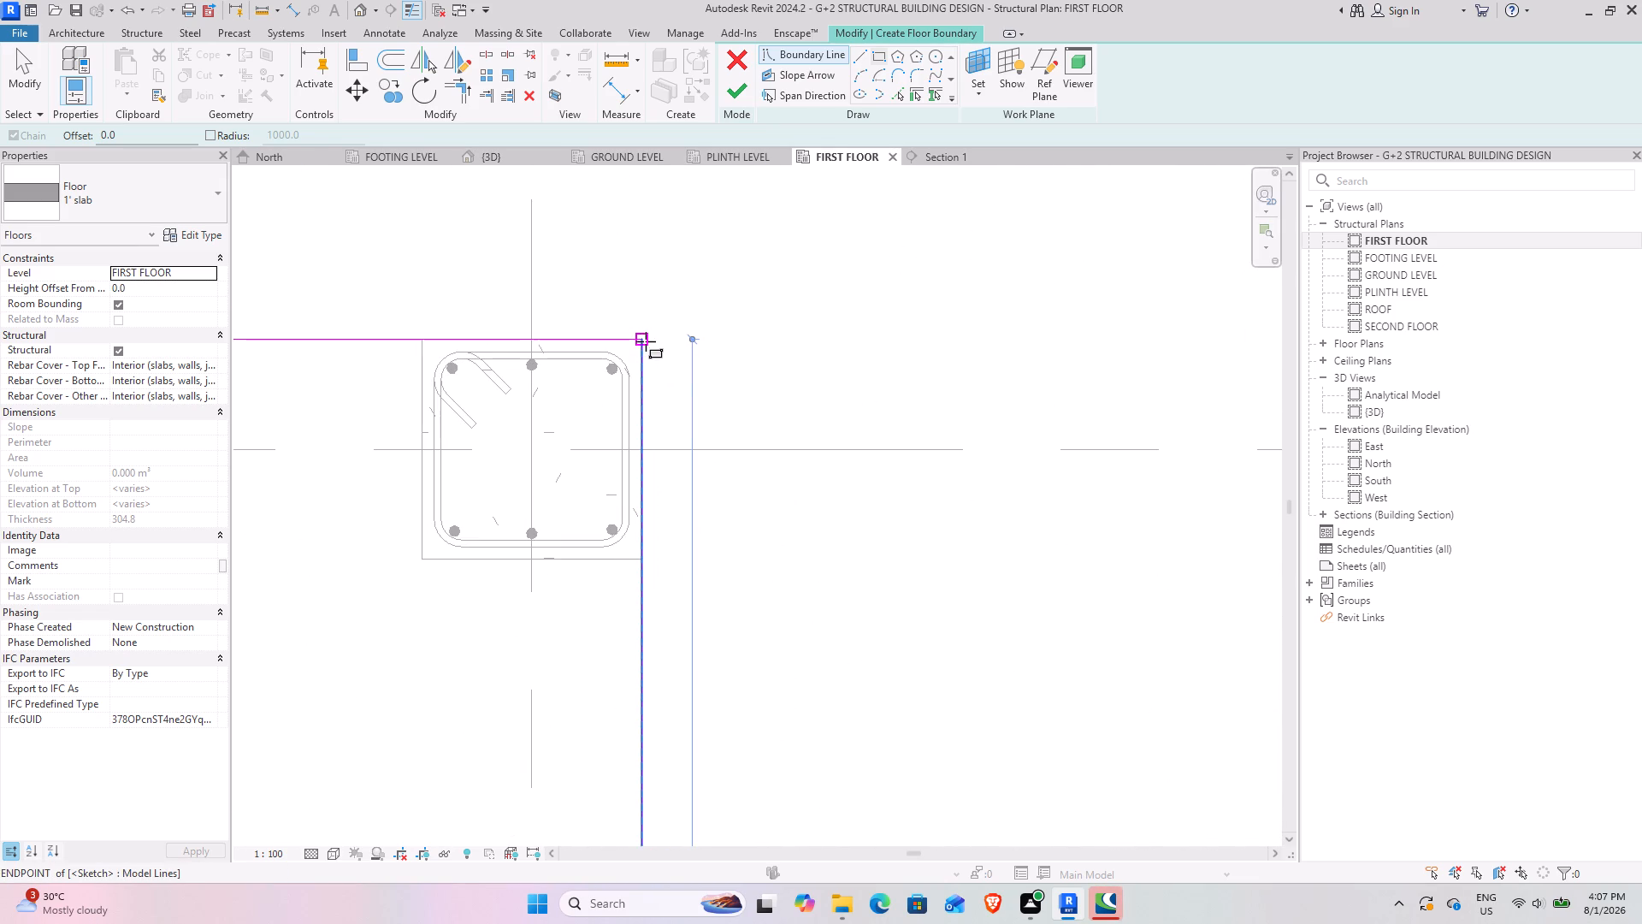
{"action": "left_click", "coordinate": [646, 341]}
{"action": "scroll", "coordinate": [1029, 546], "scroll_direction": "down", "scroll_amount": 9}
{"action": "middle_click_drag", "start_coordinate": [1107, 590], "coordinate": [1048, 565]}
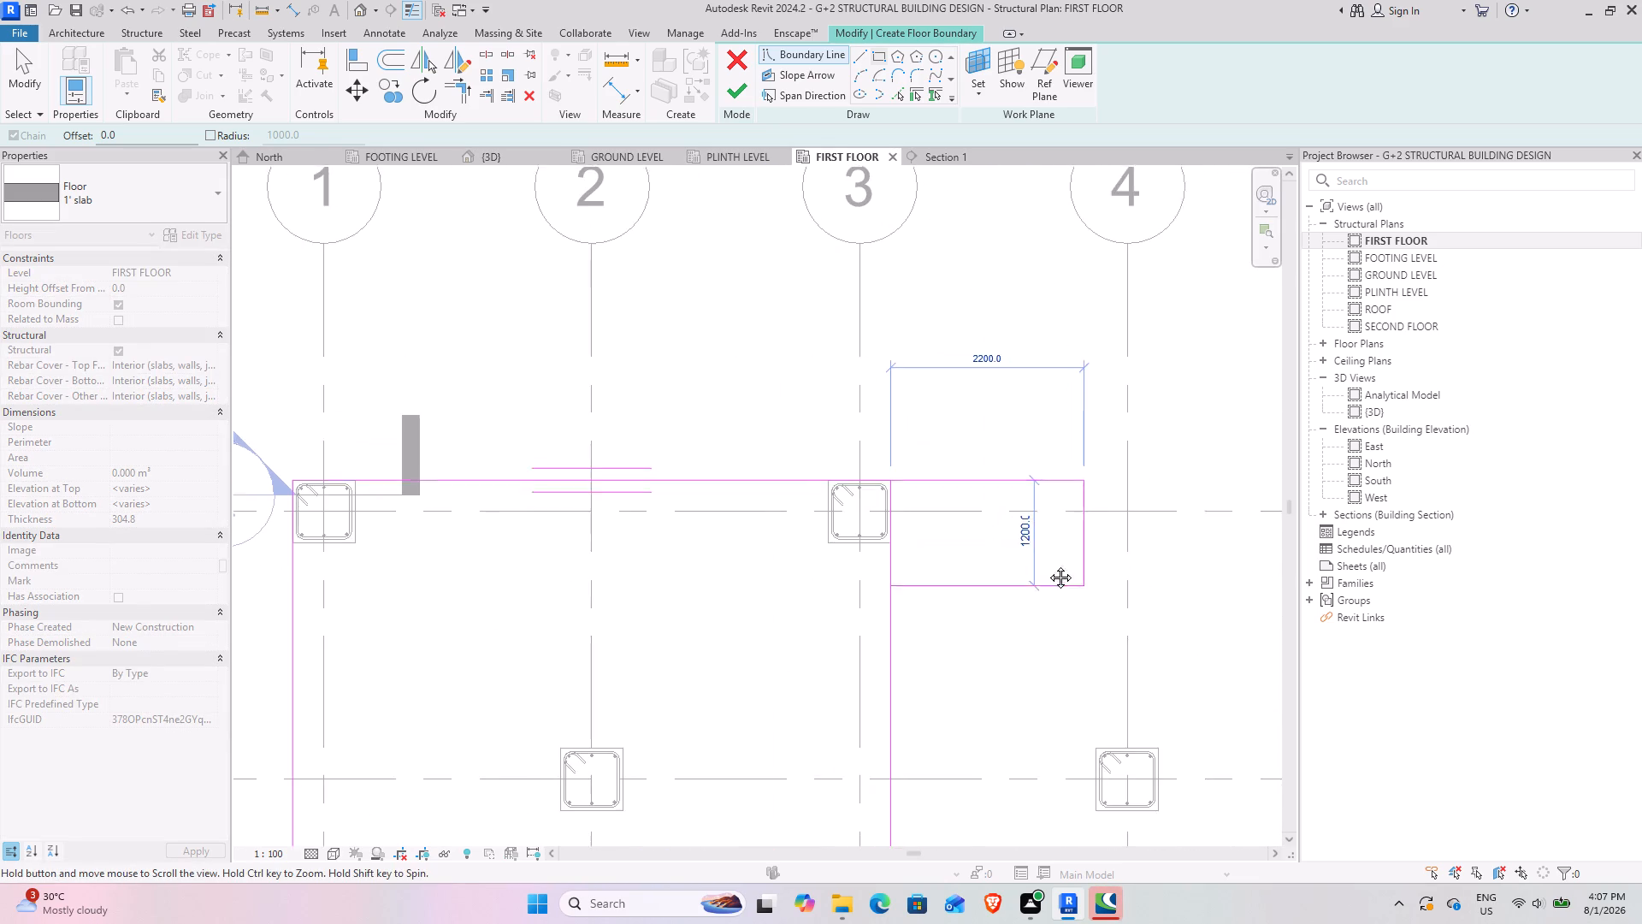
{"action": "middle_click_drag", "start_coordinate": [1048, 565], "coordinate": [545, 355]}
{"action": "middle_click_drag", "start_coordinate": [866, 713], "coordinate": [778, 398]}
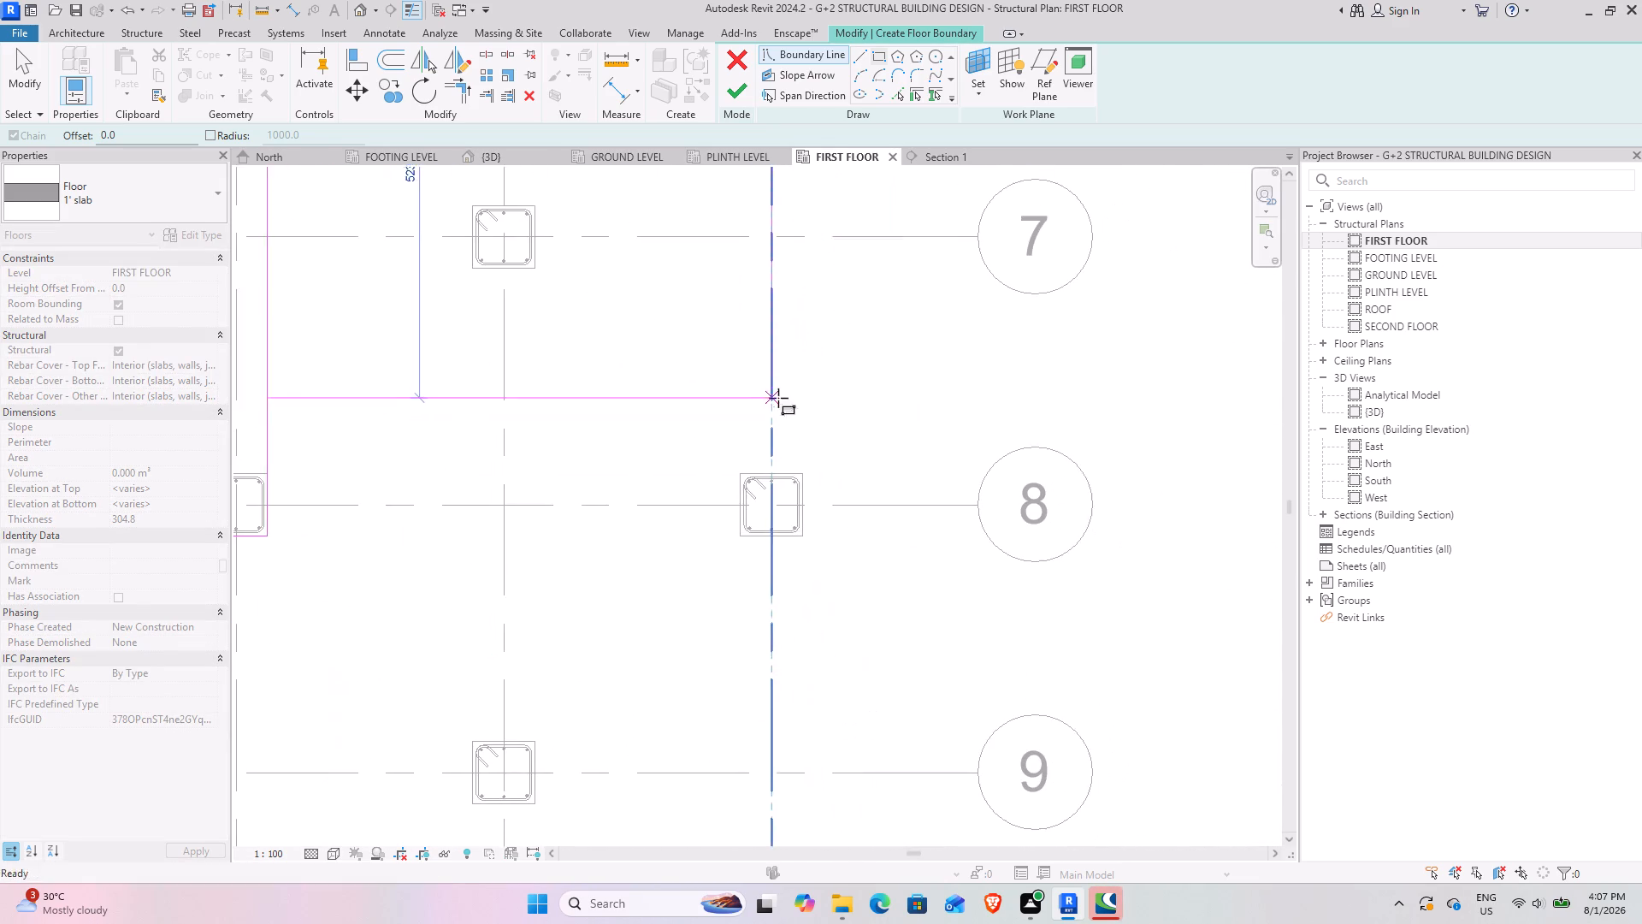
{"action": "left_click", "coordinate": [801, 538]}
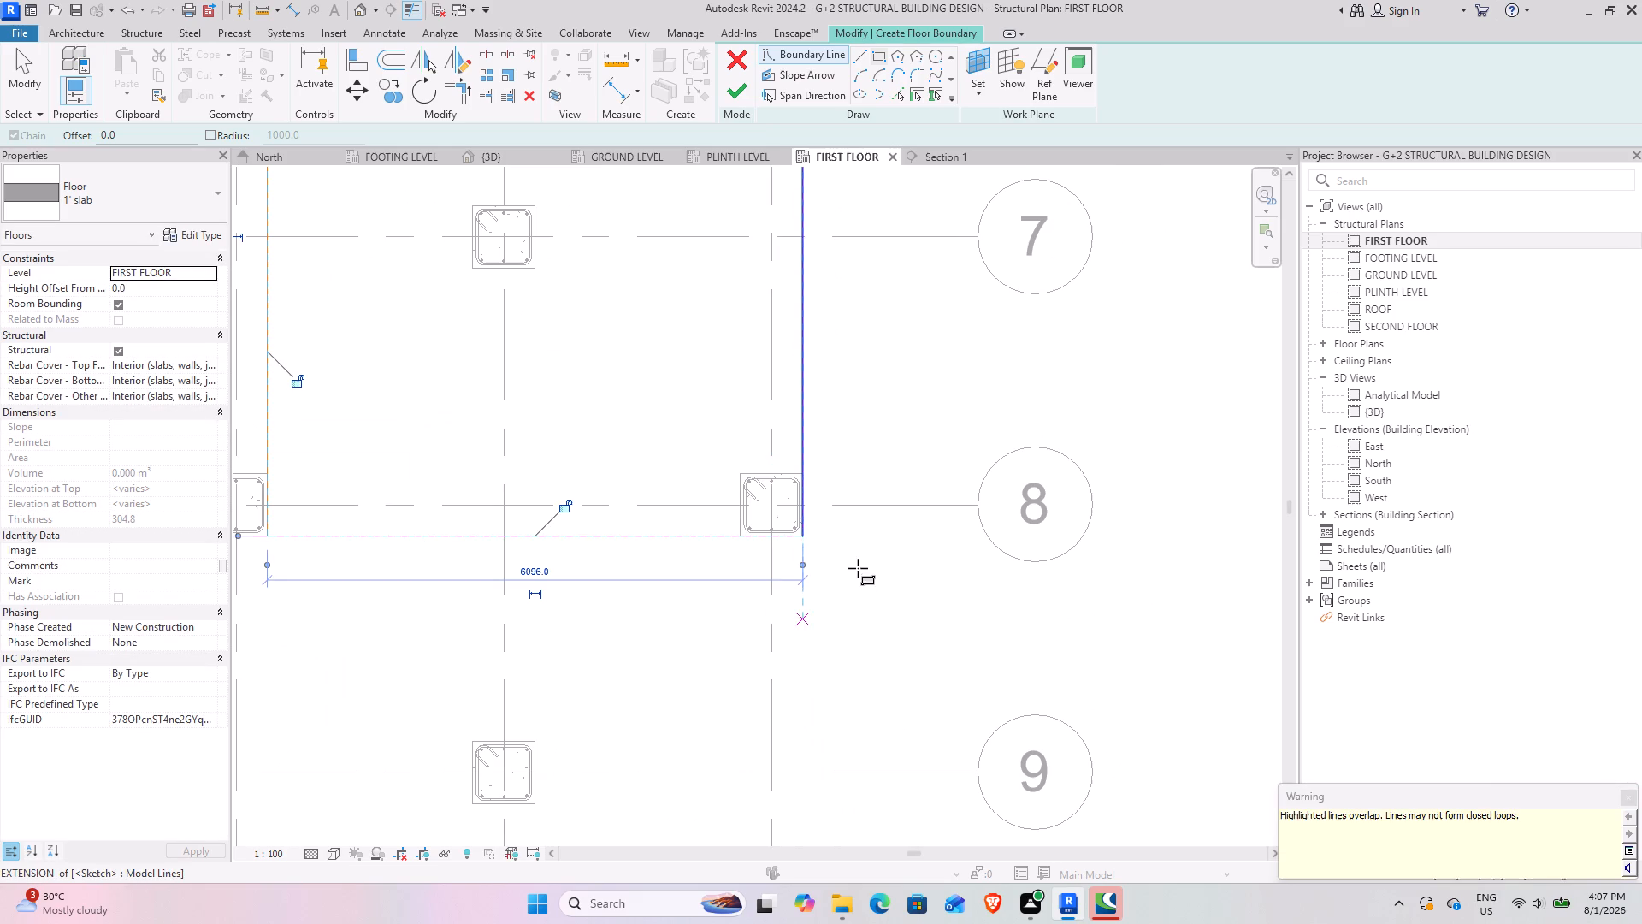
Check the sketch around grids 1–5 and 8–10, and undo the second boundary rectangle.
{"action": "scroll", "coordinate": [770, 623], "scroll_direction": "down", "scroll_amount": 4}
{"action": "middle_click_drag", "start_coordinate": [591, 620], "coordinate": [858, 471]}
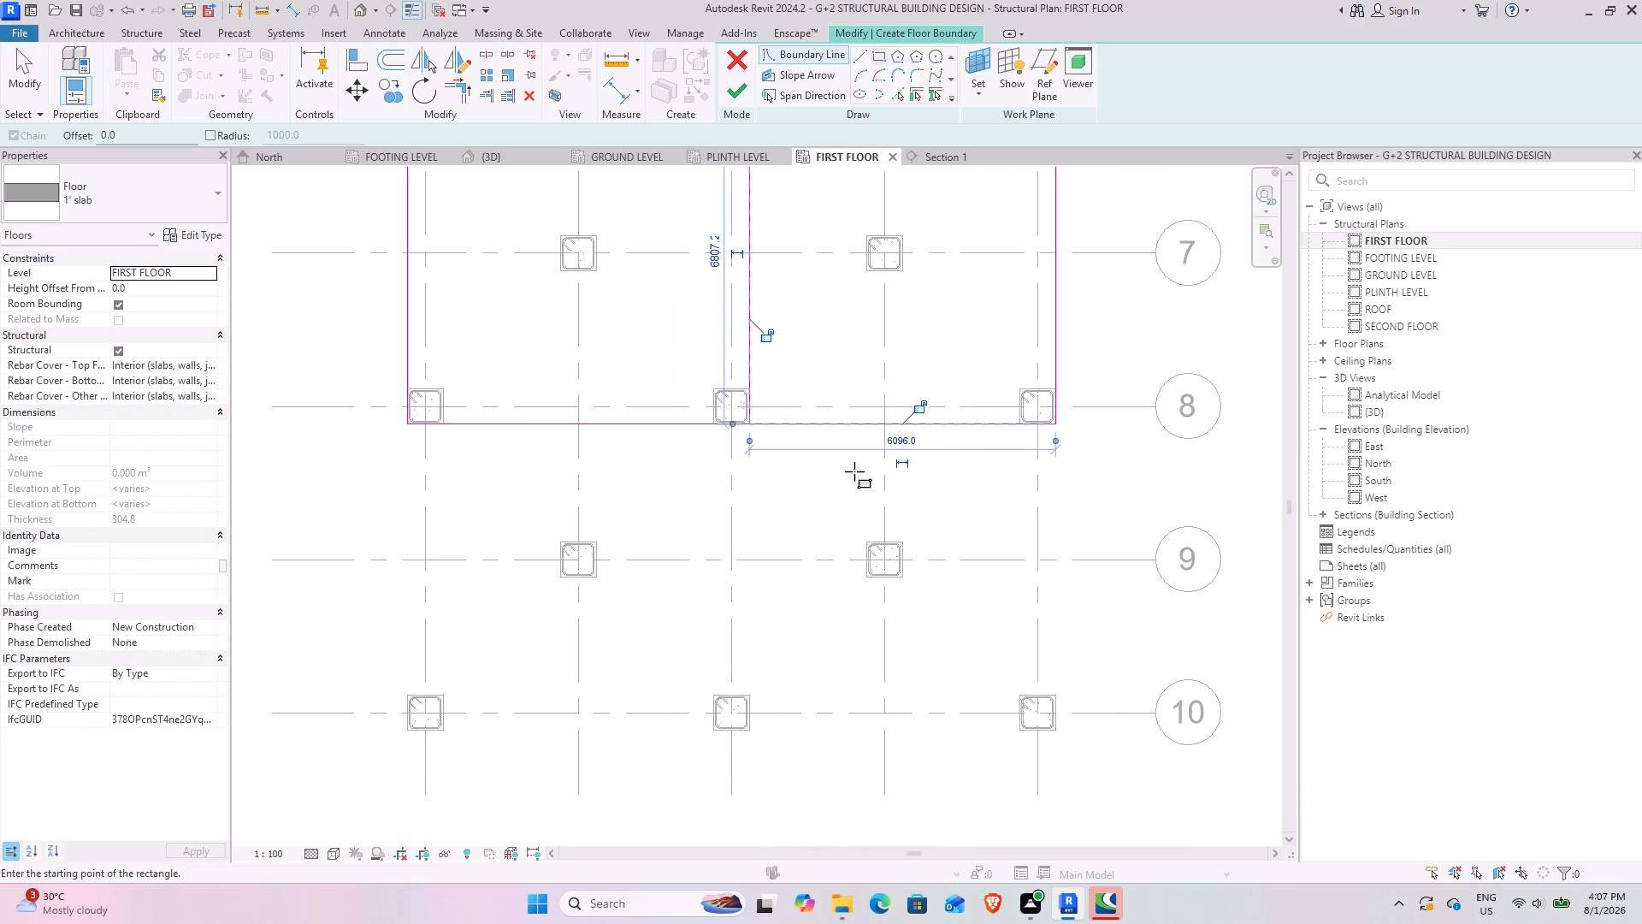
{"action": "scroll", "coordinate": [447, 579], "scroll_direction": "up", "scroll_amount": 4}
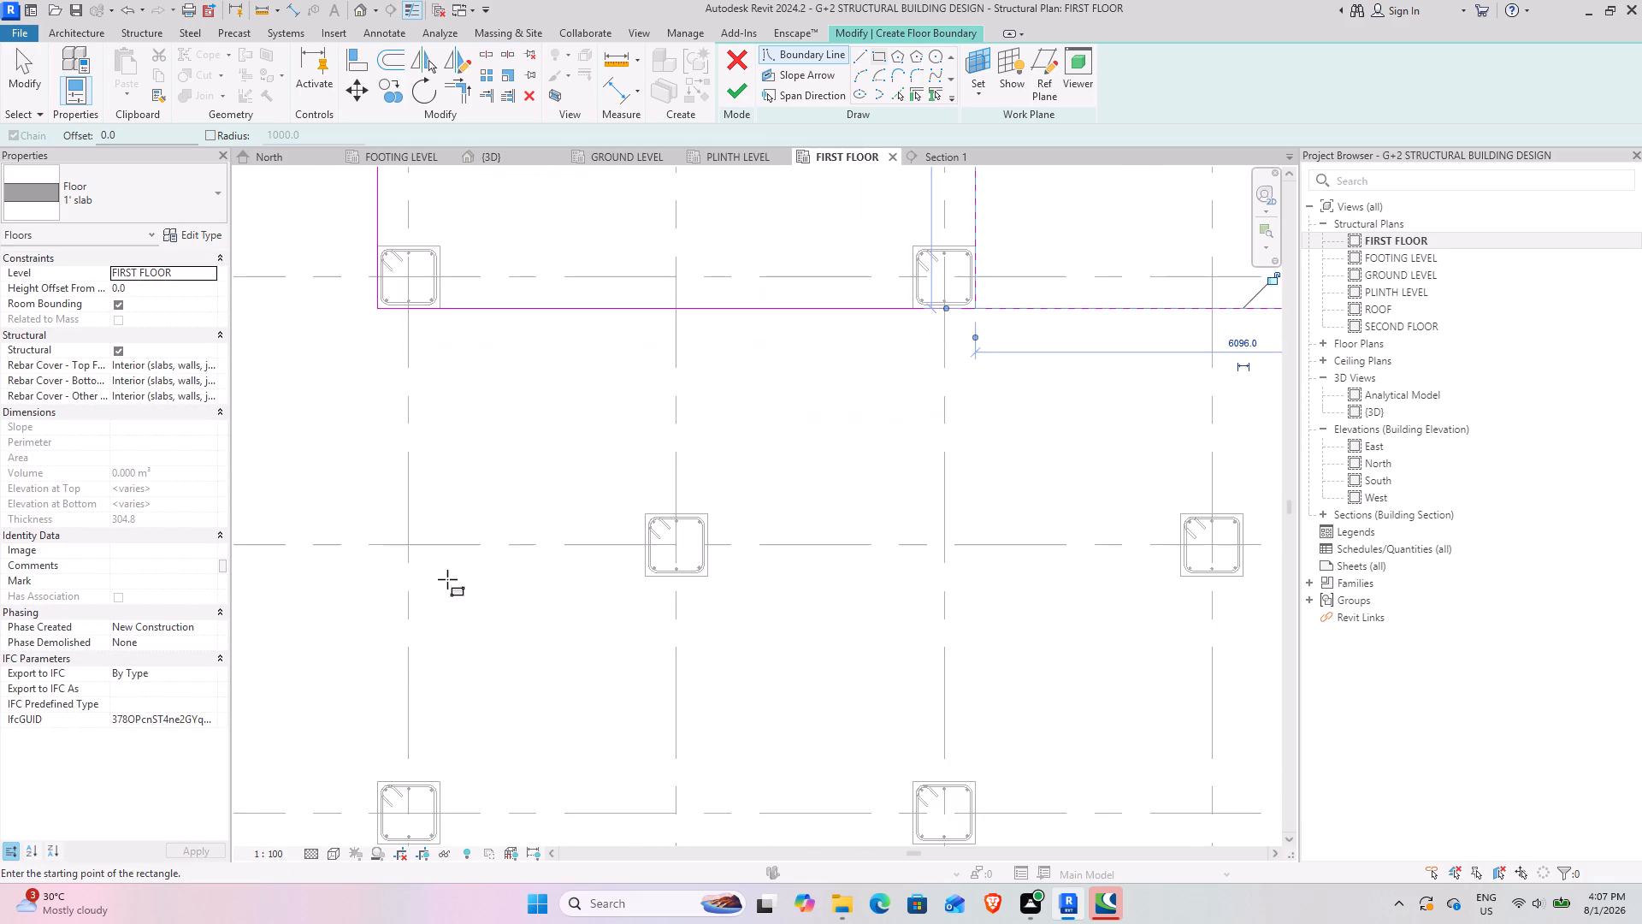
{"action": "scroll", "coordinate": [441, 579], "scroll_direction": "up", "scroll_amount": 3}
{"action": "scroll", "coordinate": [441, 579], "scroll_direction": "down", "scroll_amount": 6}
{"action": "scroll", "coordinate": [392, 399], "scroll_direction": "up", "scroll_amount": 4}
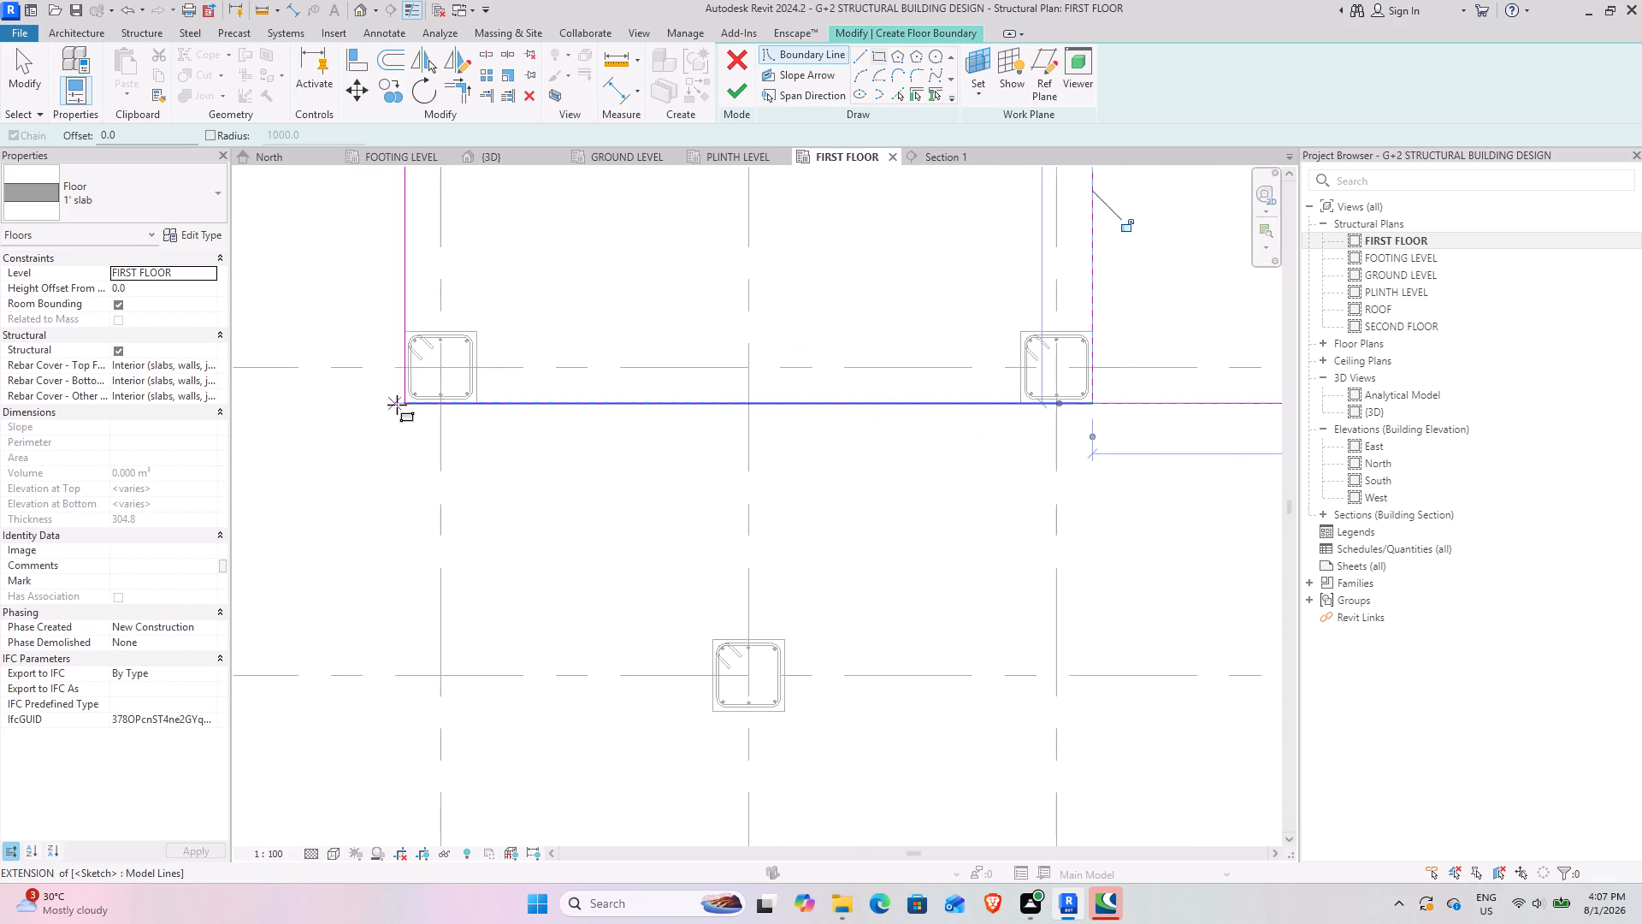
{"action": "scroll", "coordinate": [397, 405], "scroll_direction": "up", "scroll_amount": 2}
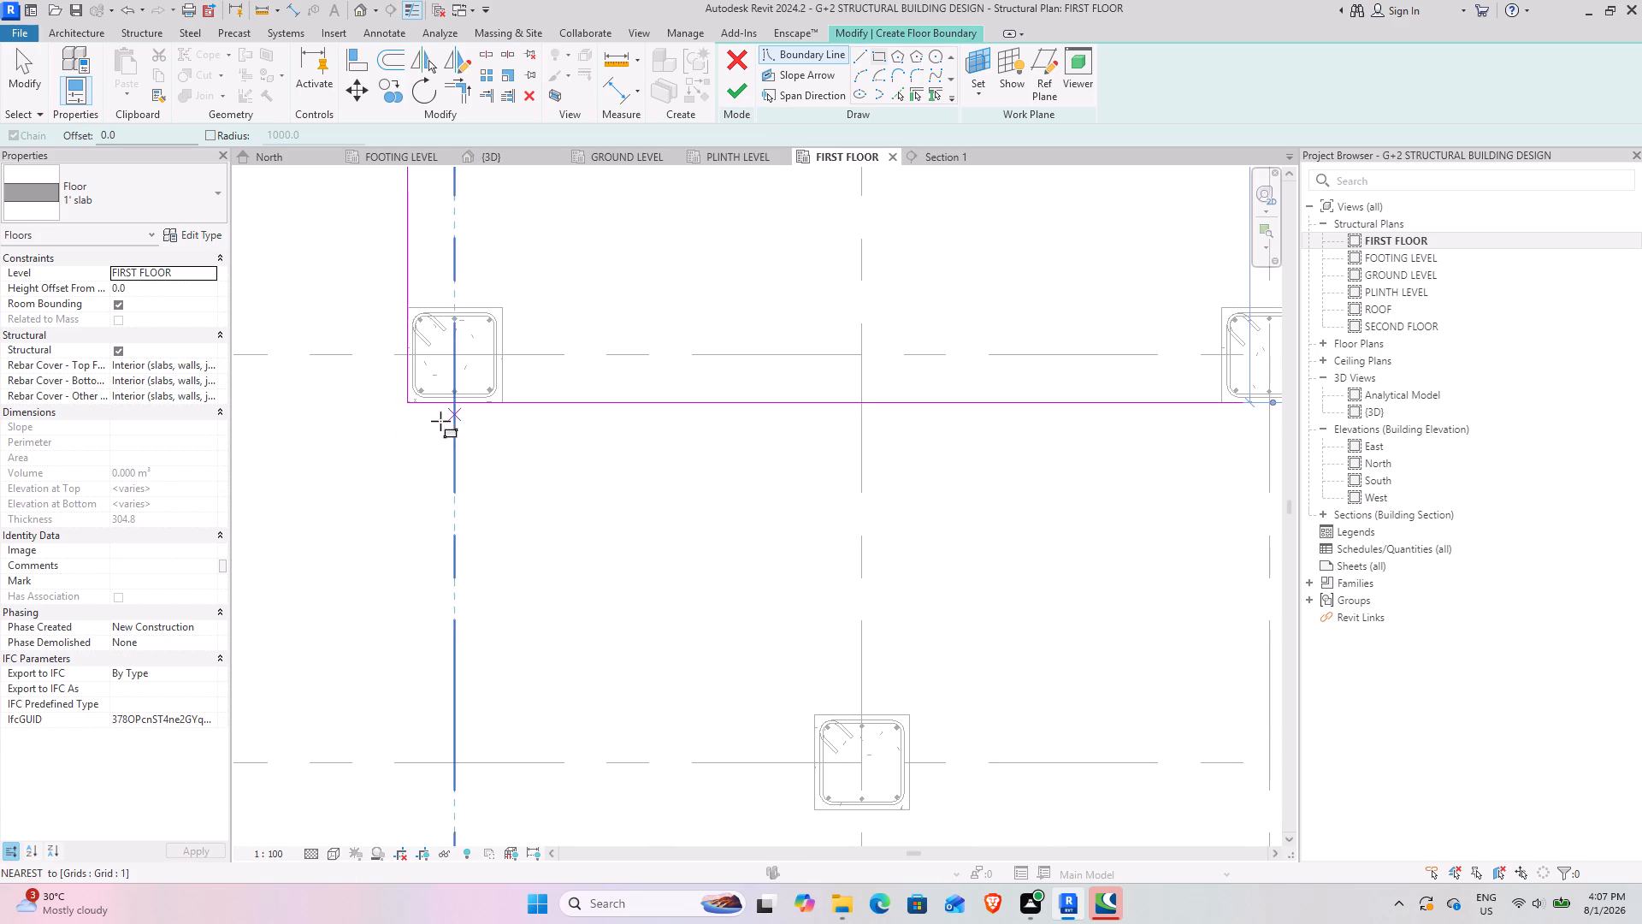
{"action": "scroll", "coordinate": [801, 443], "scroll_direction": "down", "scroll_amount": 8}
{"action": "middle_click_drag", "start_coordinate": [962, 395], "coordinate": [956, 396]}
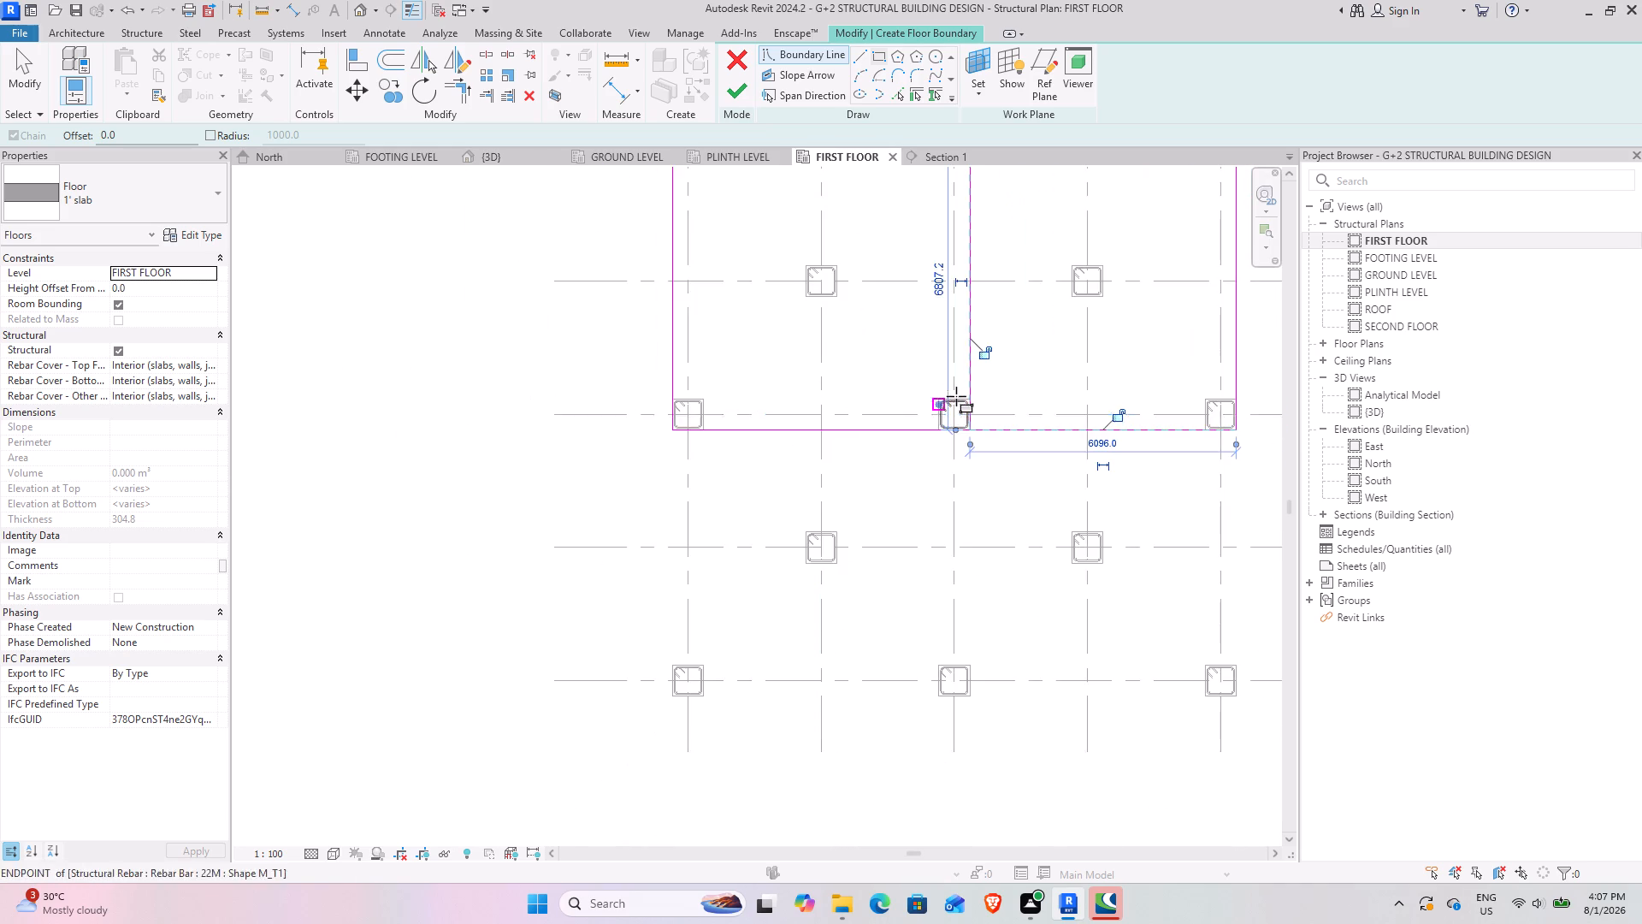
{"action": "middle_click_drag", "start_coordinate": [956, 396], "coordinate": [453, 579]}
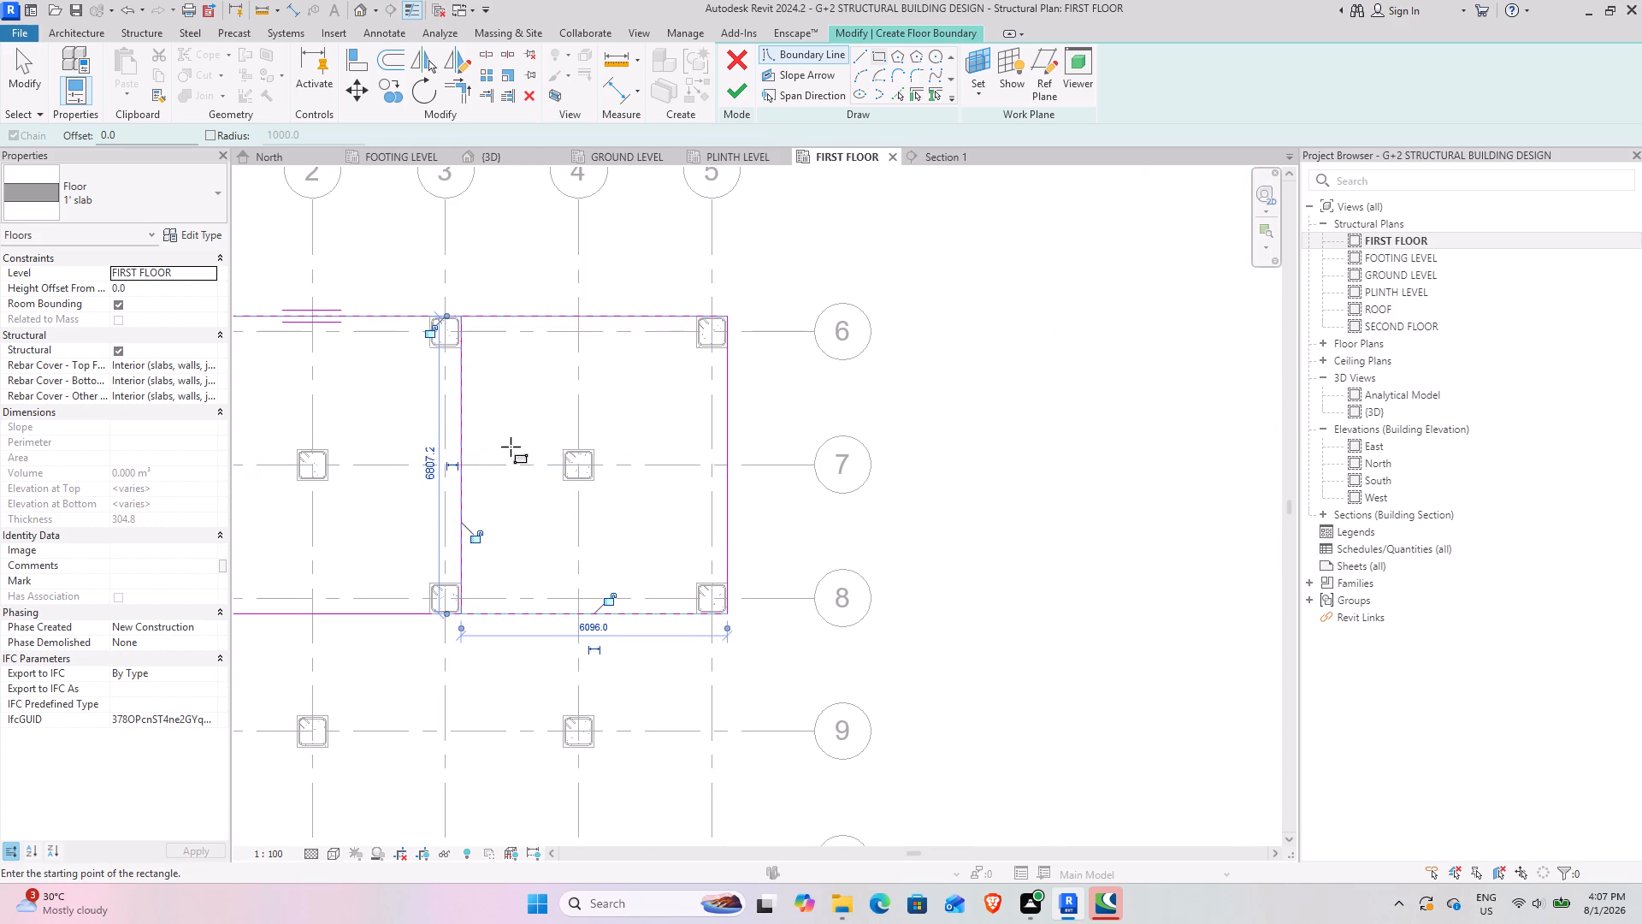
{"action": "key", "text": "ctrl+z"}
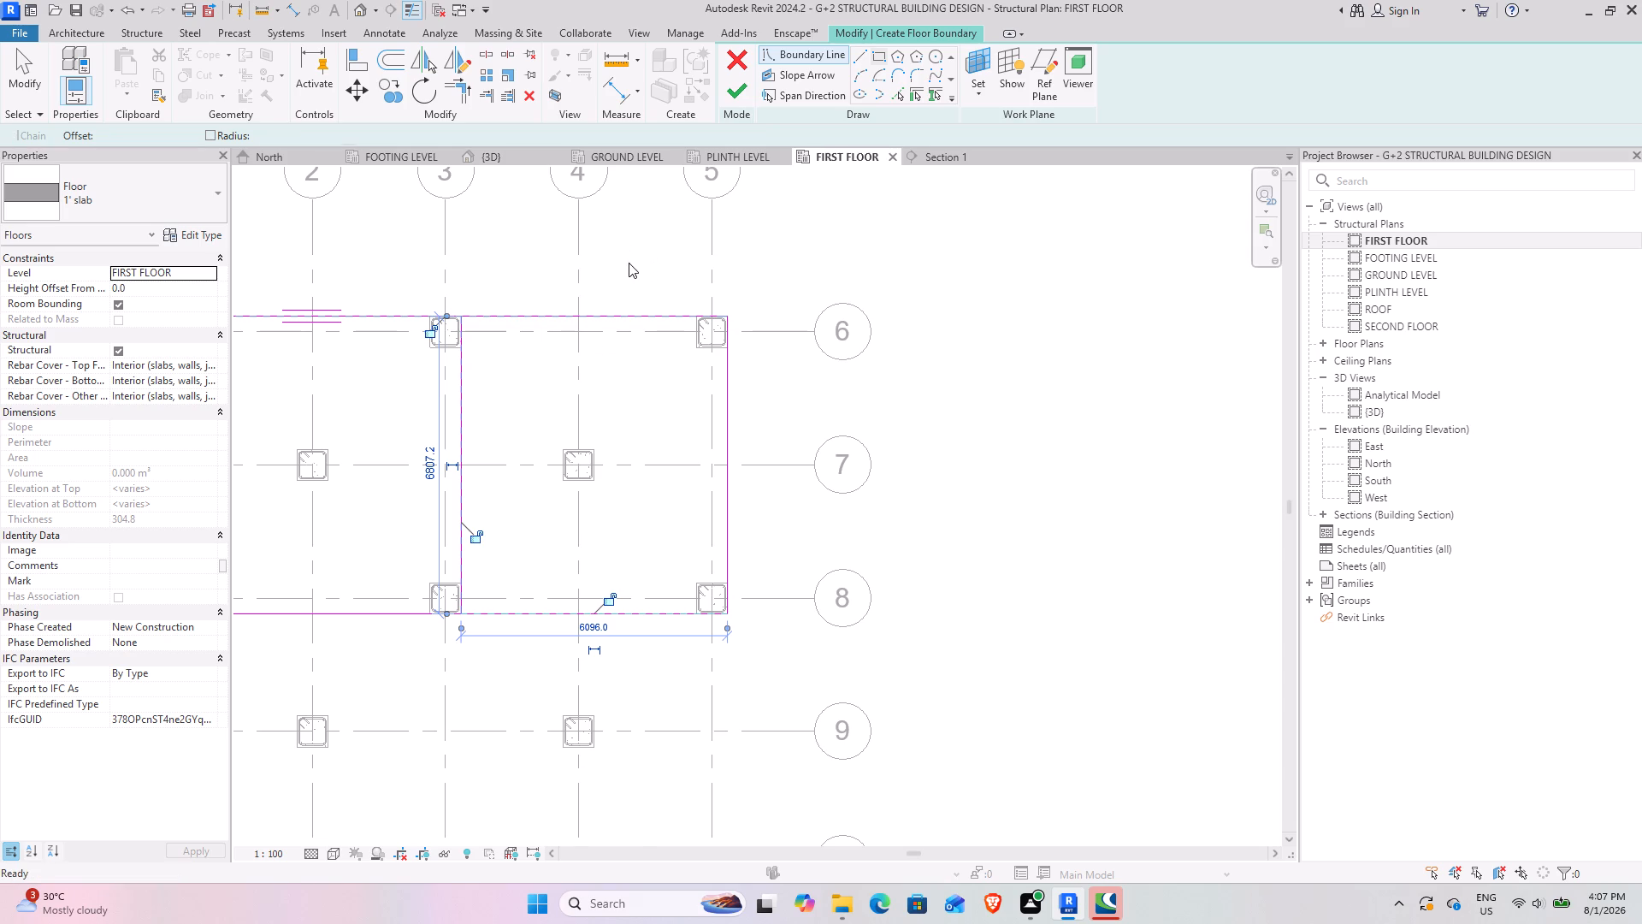
Finish the floor sketch with the single rectangle between grids 1/6 and 3/8.
{"action": "scroll", "coordinate": [644, 400], "scroll_direction": "down", "scroll_amount": 20}
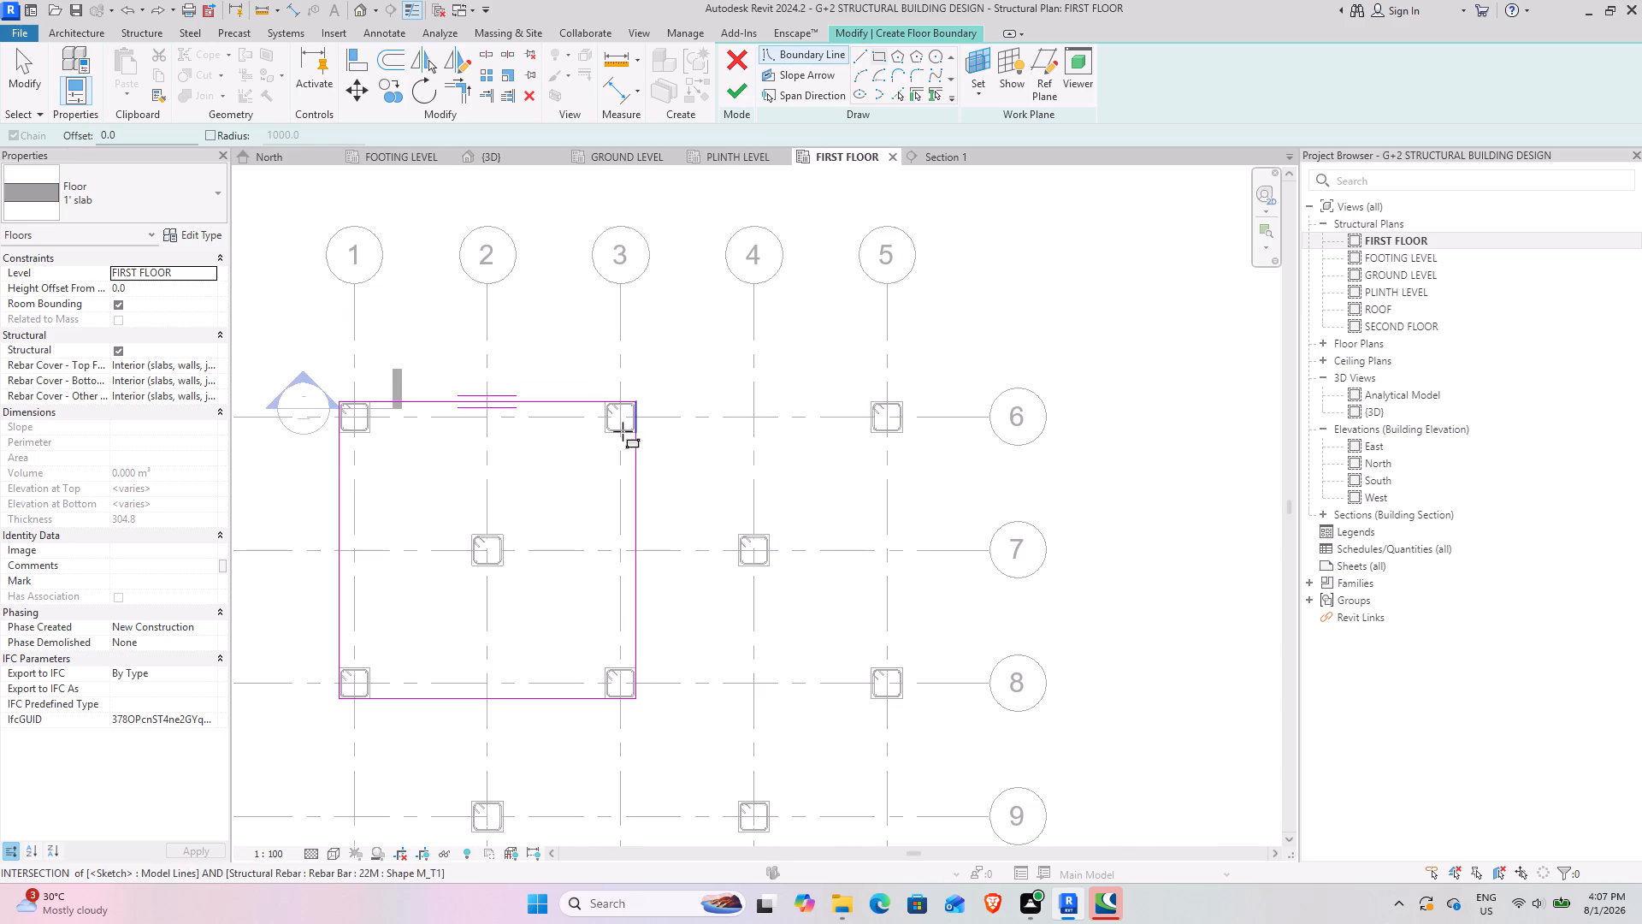
{"action": "scroll", "coordinate": [726, 516], "scroll_direction": "down", "scroll_amount": 3}
{"action": "left_click", "coordinate": [737, 81]}
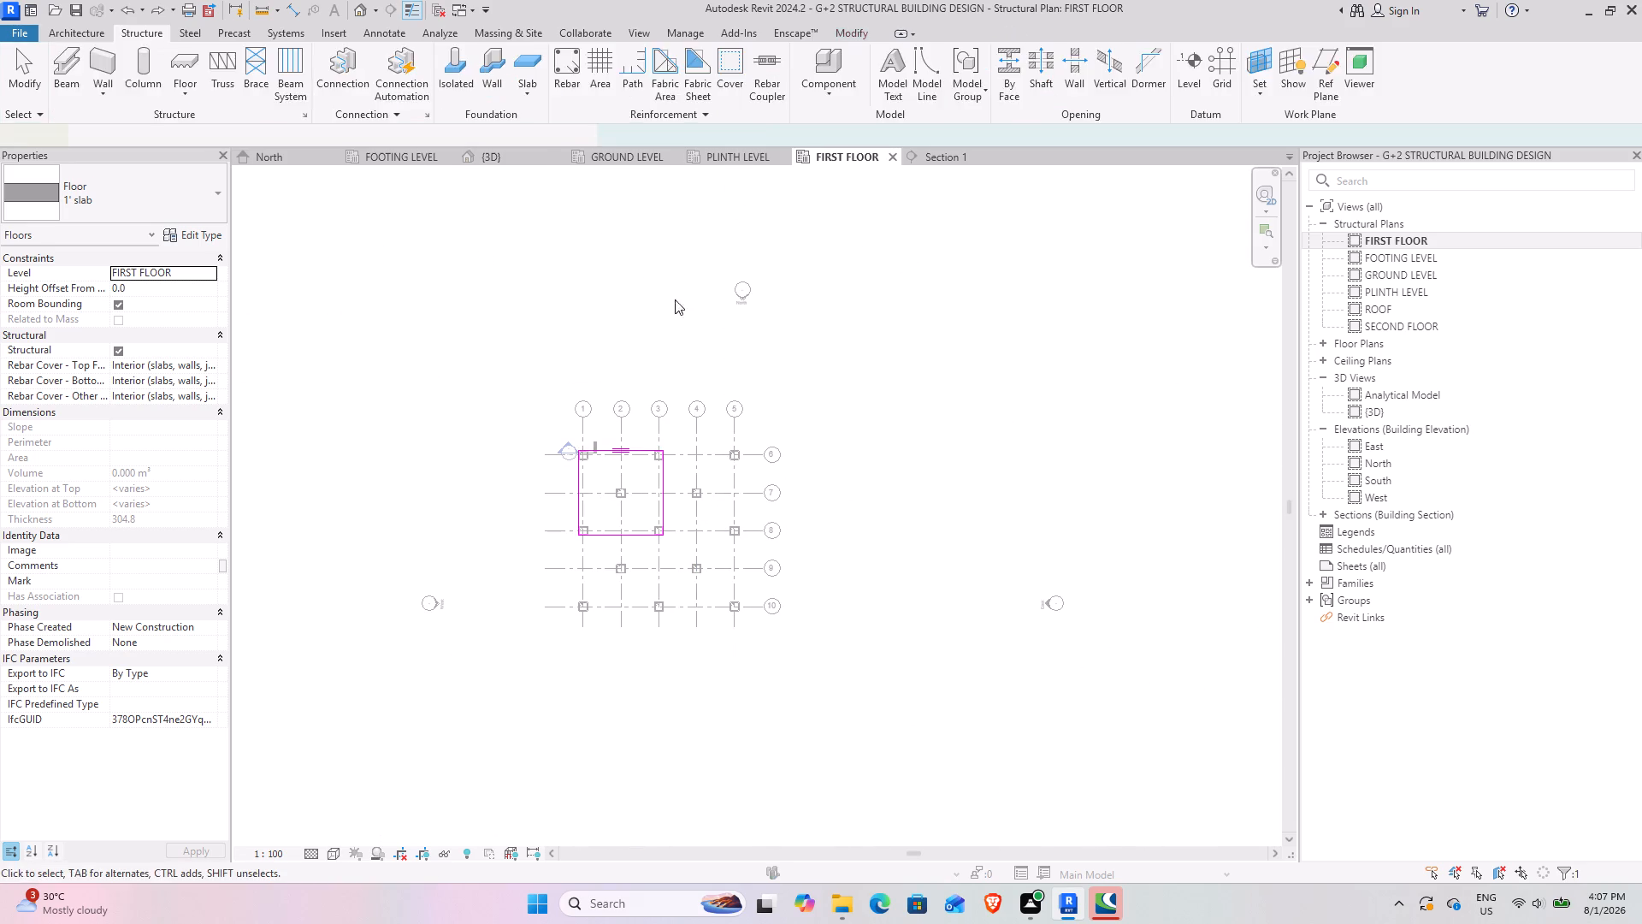
Examine the new first-floor slab in the {3D} view from the front, from above and close up around its columns.
{"action": "scroll", "coordinate": [630, 467], "scroll_direction": "up", "scroll_amount": 8}
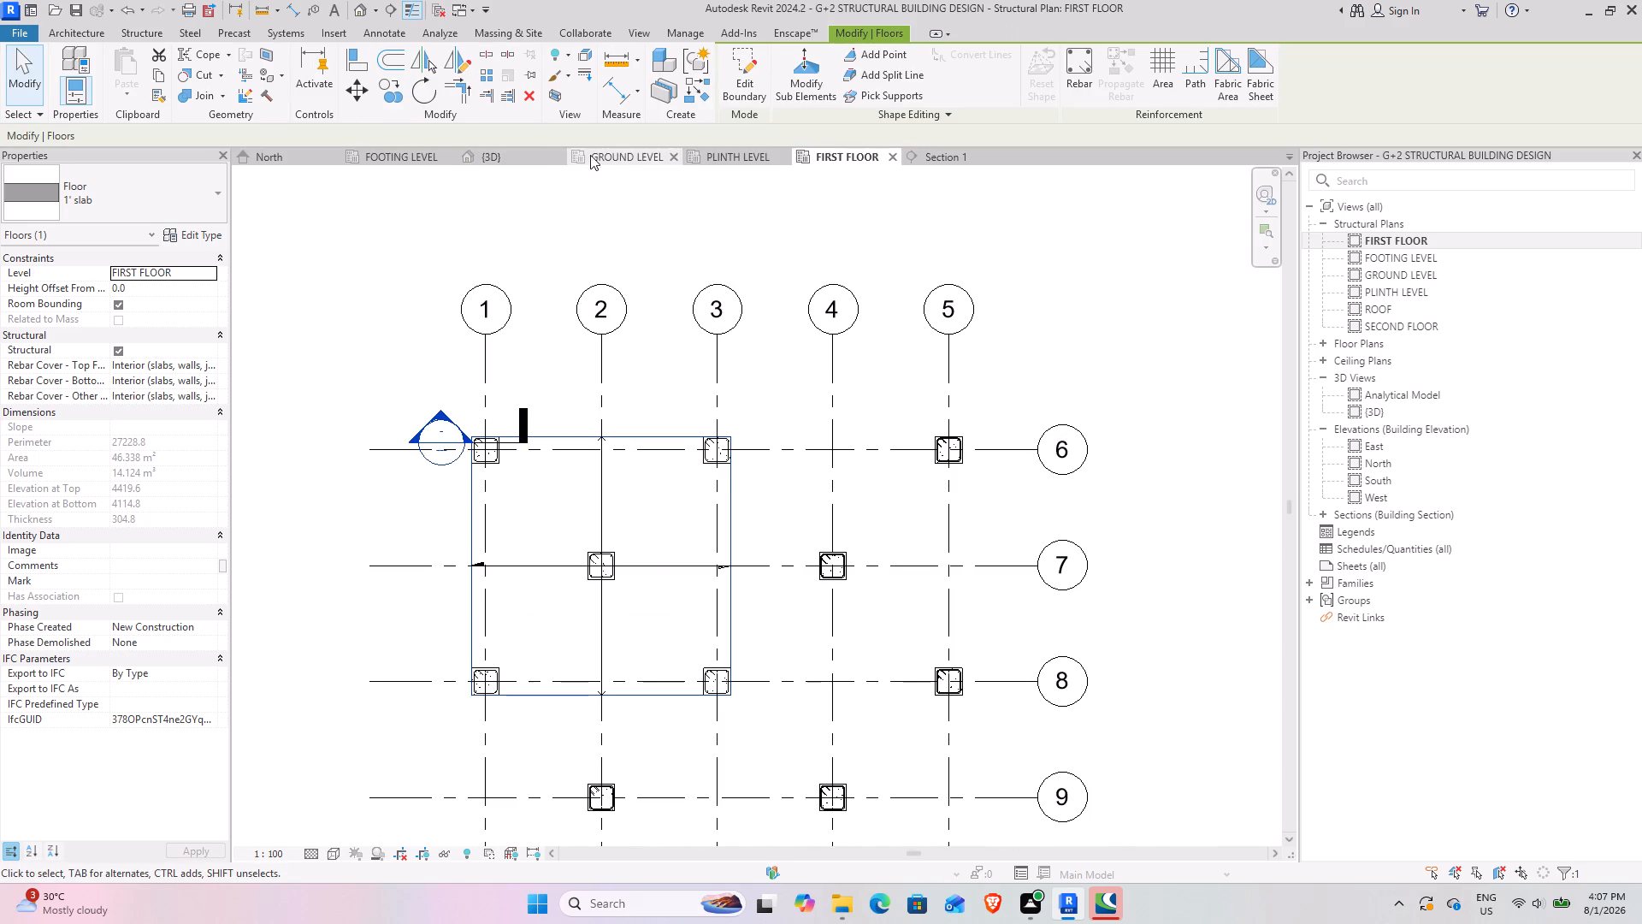
{"action": "left_click", "coordinate": [497, 155]}
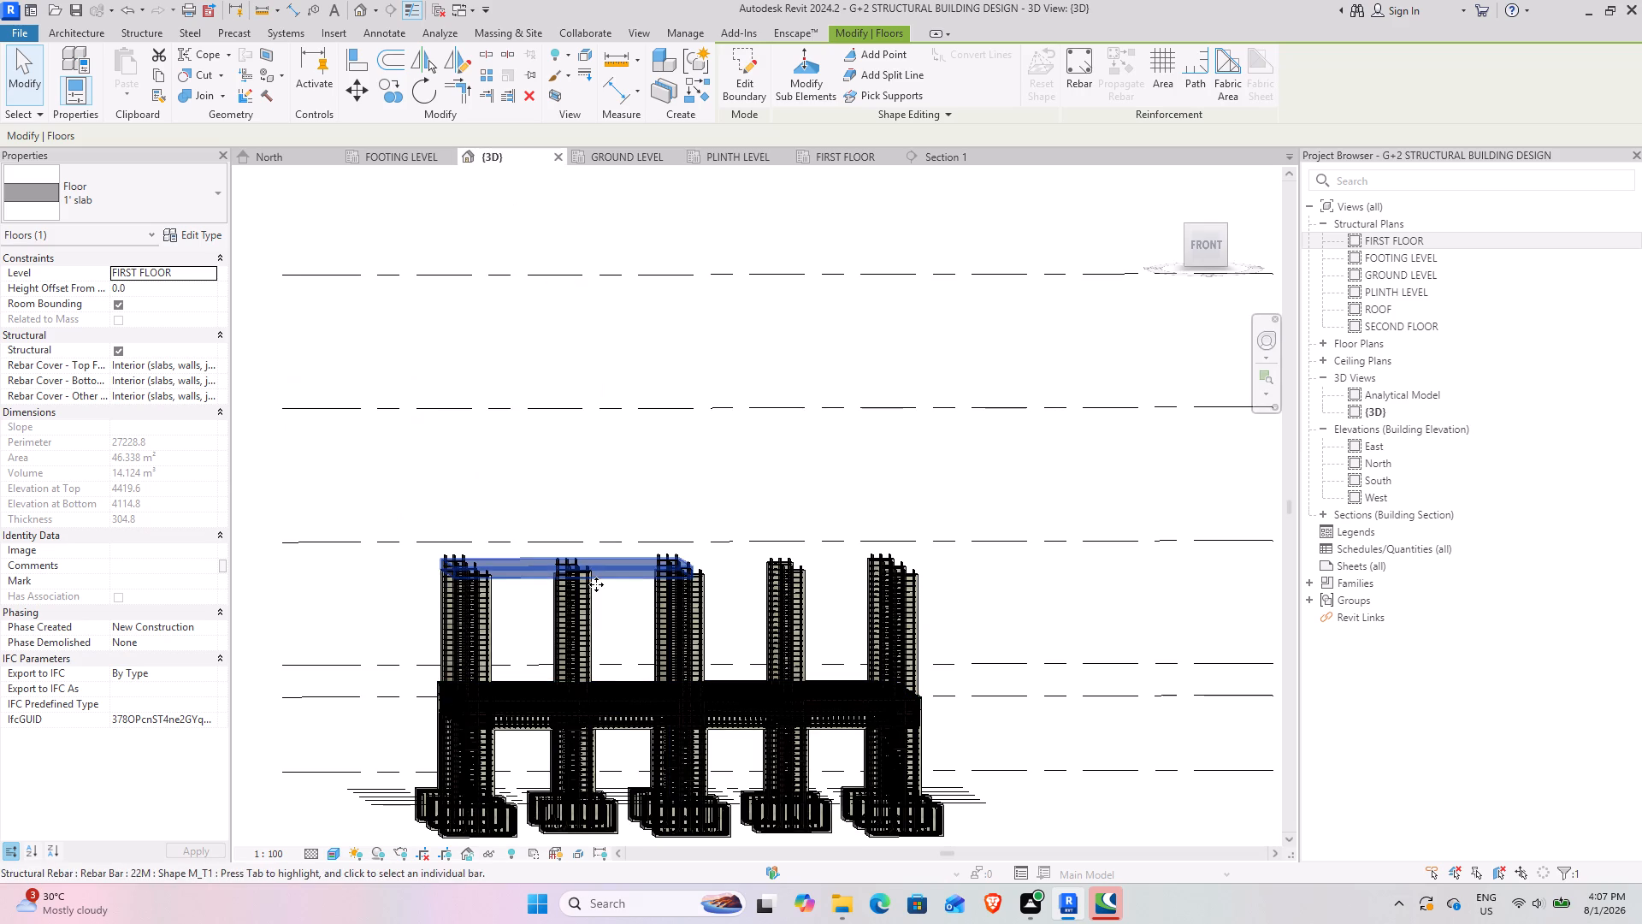
{"action": "middle_click_drag", "start_coordinate": [600, 599], "coordinate": [523, 742], "text": "shift"}
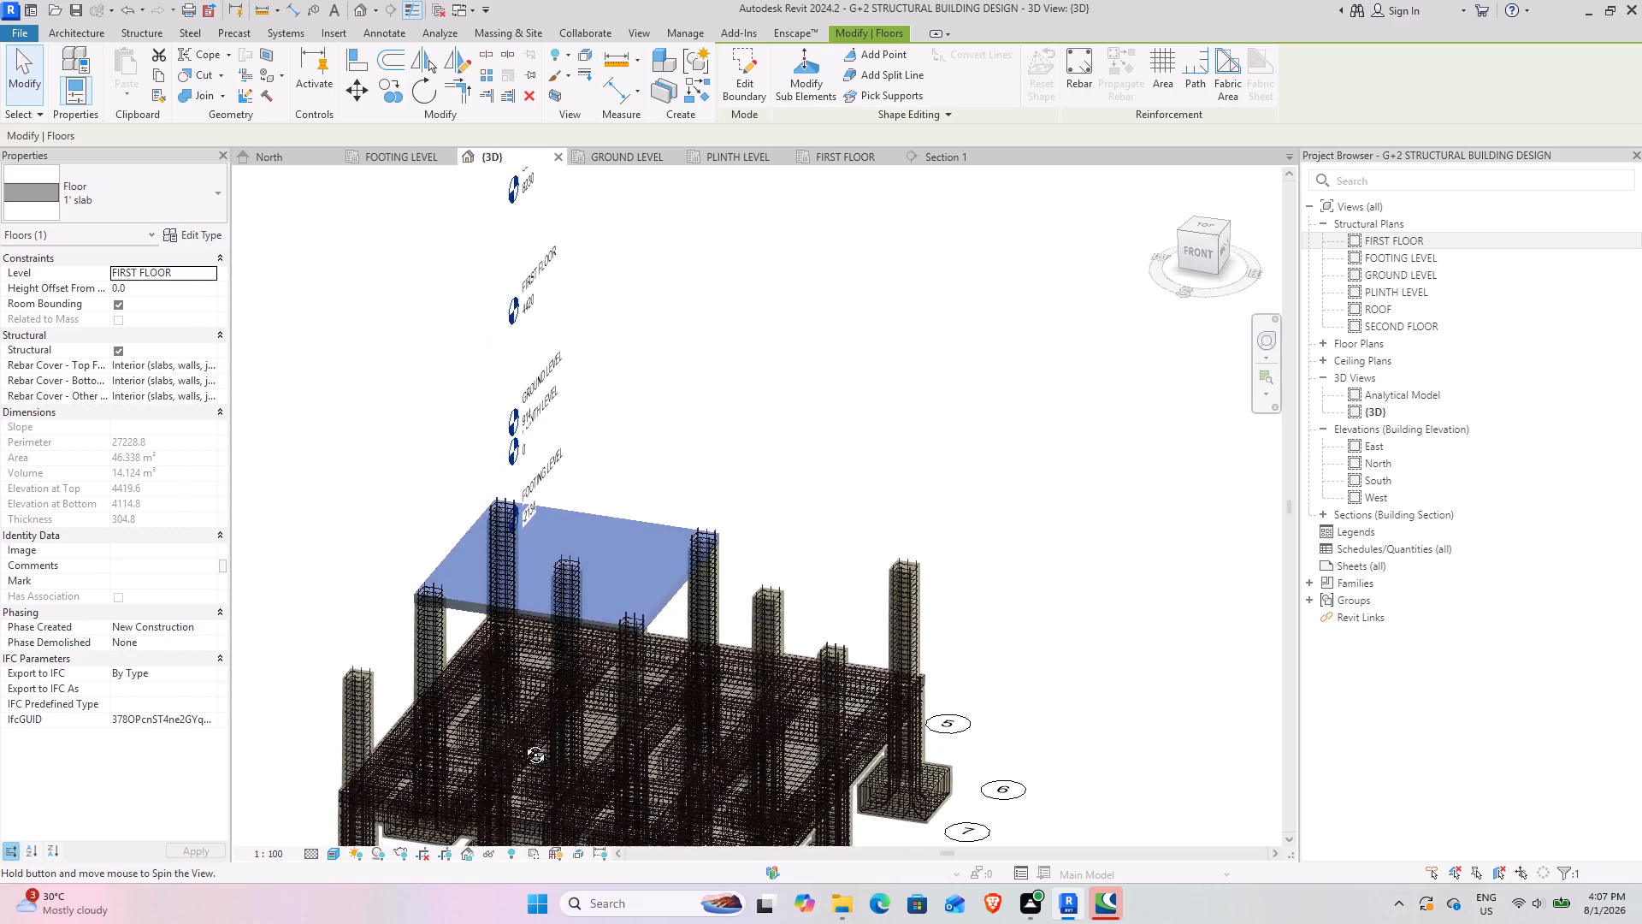
{"action": "middle_click_drag", "start_coordinate": [523, 742], "coordinate": [671, 565], "text": "shift"}
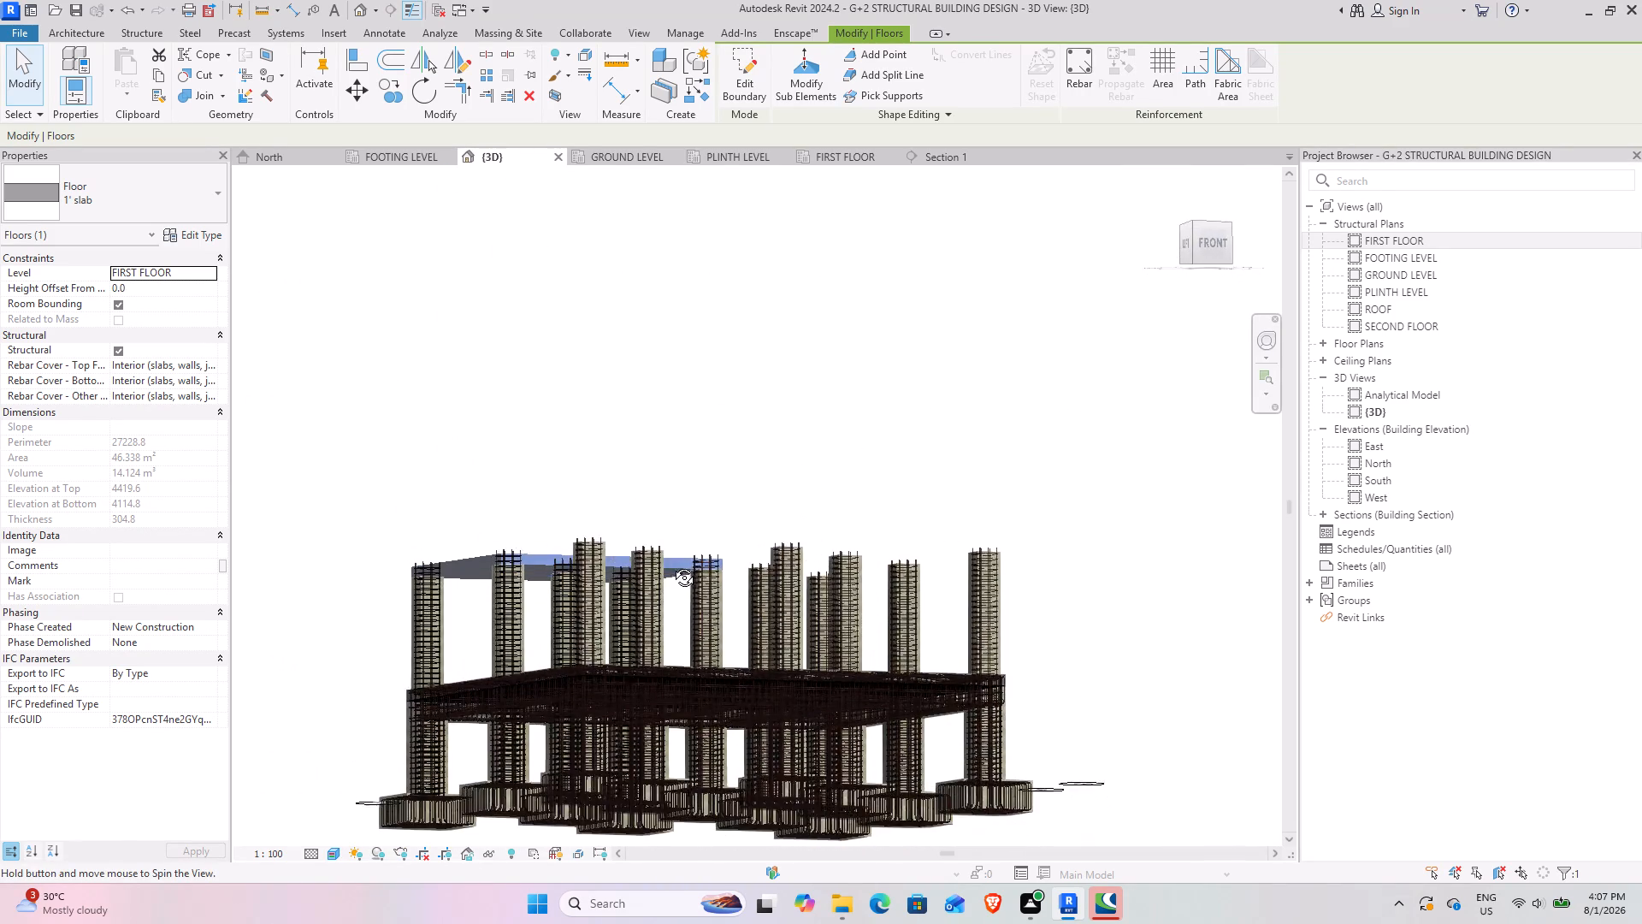
{"action": "middle_click_drag", "start_coordinate": [671, 565], "coordinate": [633, 627], "text": "shift"}
{"action": "middle_click_drag", "start_coordinate": [643, 639], "coordinate": [622, 722], "text": "shift"}
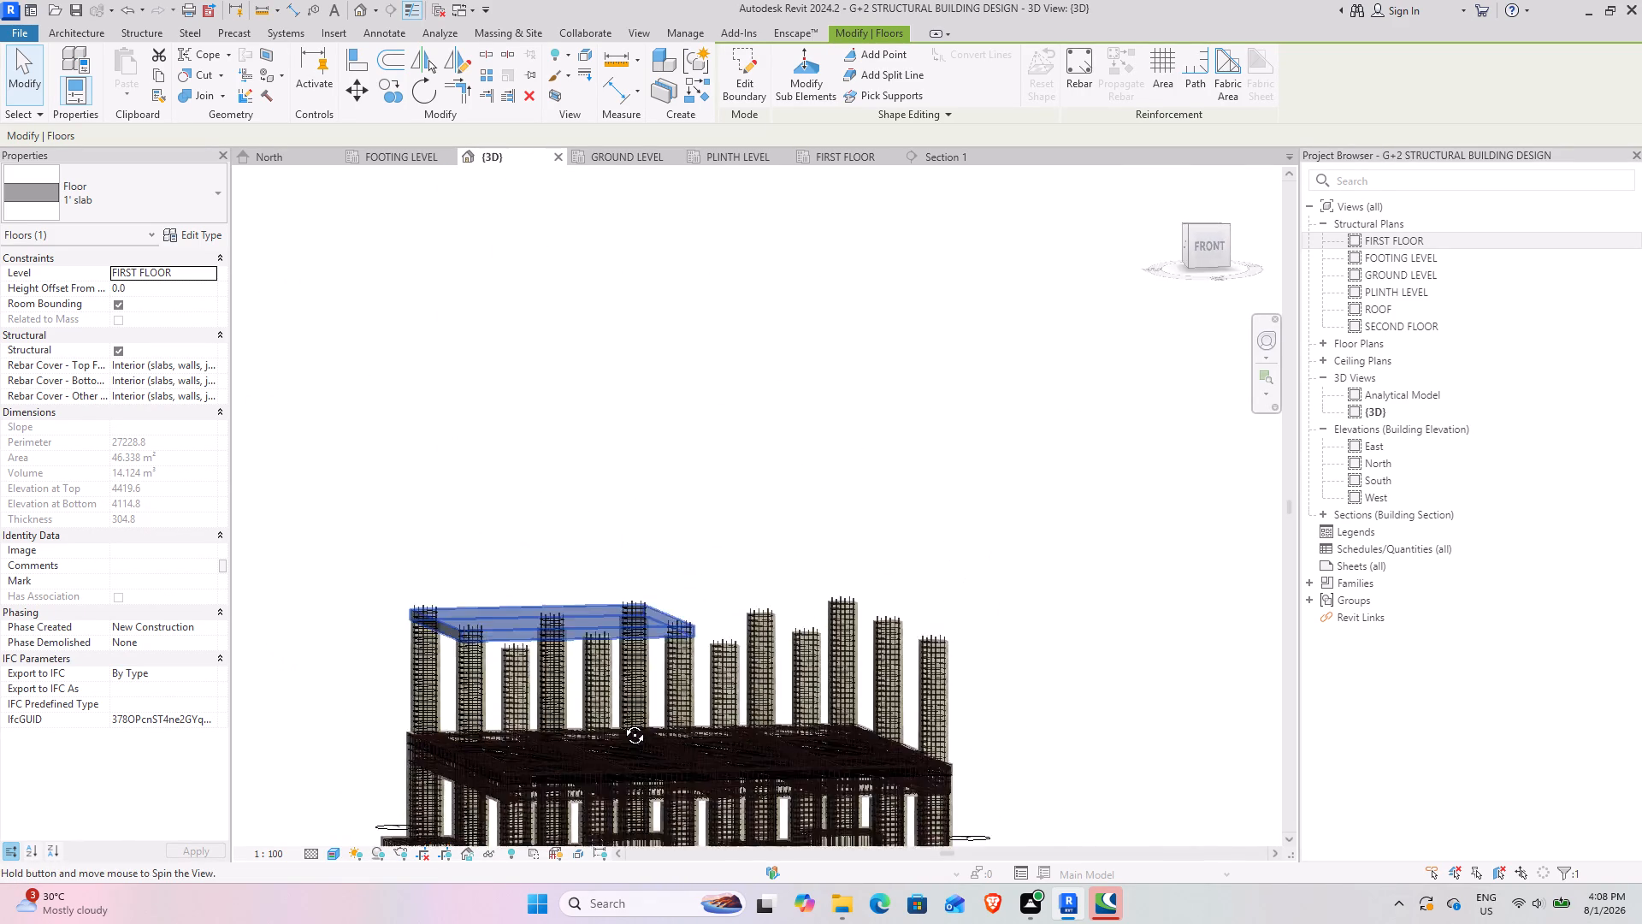
{"action": "middle_click_drag", "start_coordinate": [622, 722], "coordinate": [612, 766], "text": "shift"}
{"action": "scroll", "coordinate": [583, 652], "scroll_direction": "up", "scroll_amount": 4}
{"action": "middle_click_drag", "start_coordinate": [599, 649], "coordinate": [582, 743], "text": "shift"}
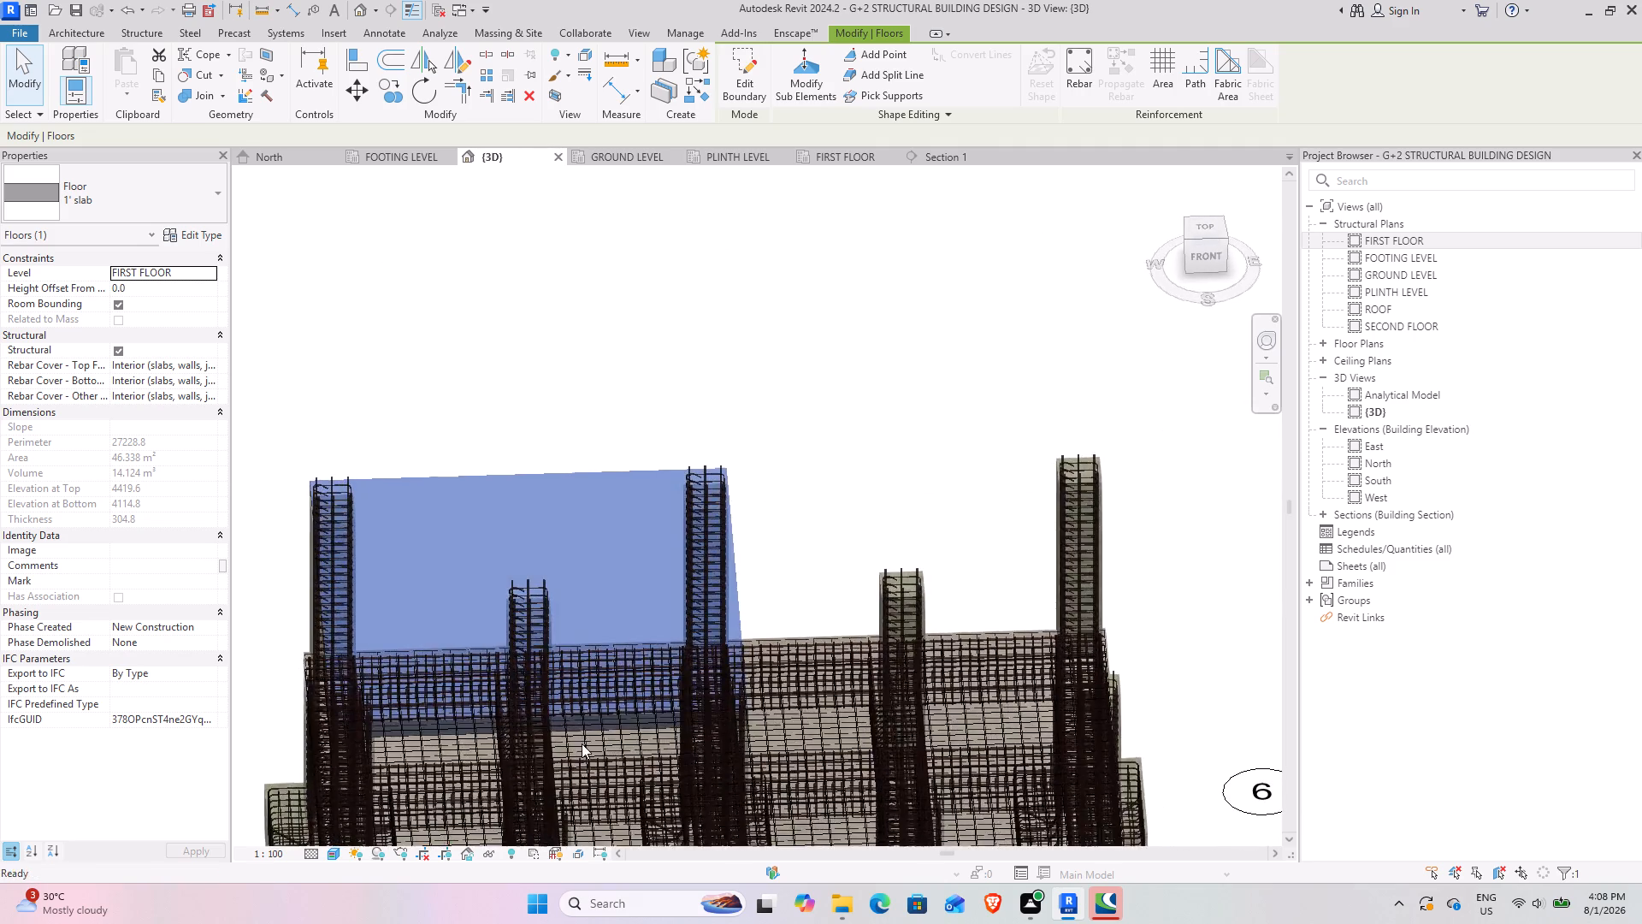
{"action": "middle_click_drag", "start_coordinate": [604, 689], "coordinate": [643, 601], "text": "shift"}
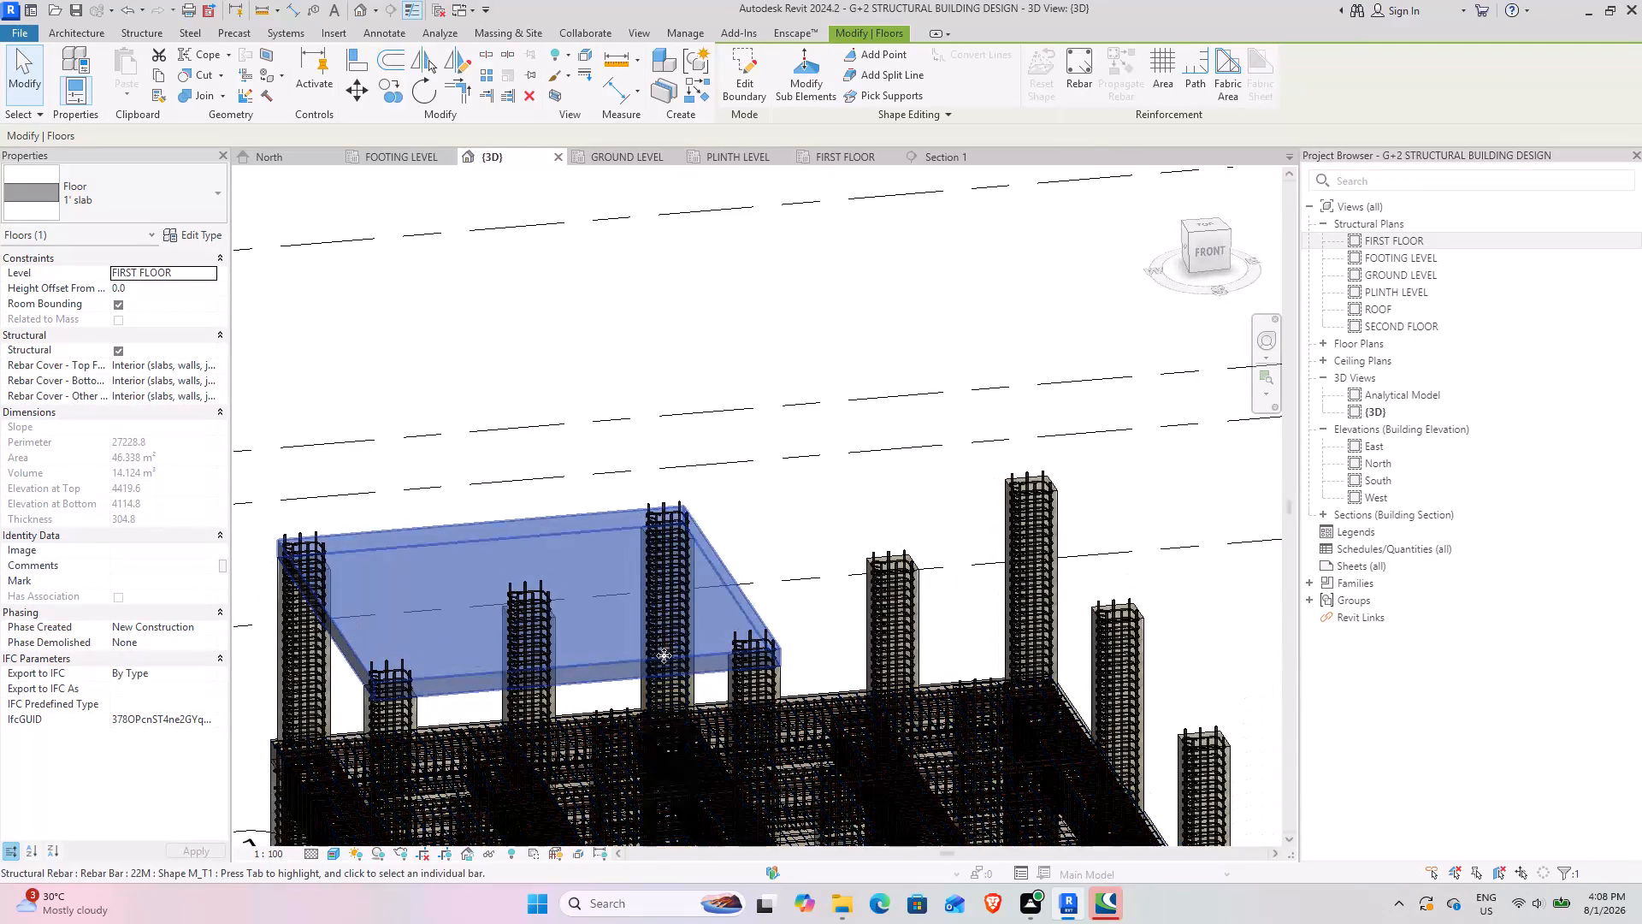
{"action": "left_click", "coordinate": [661, 665]}
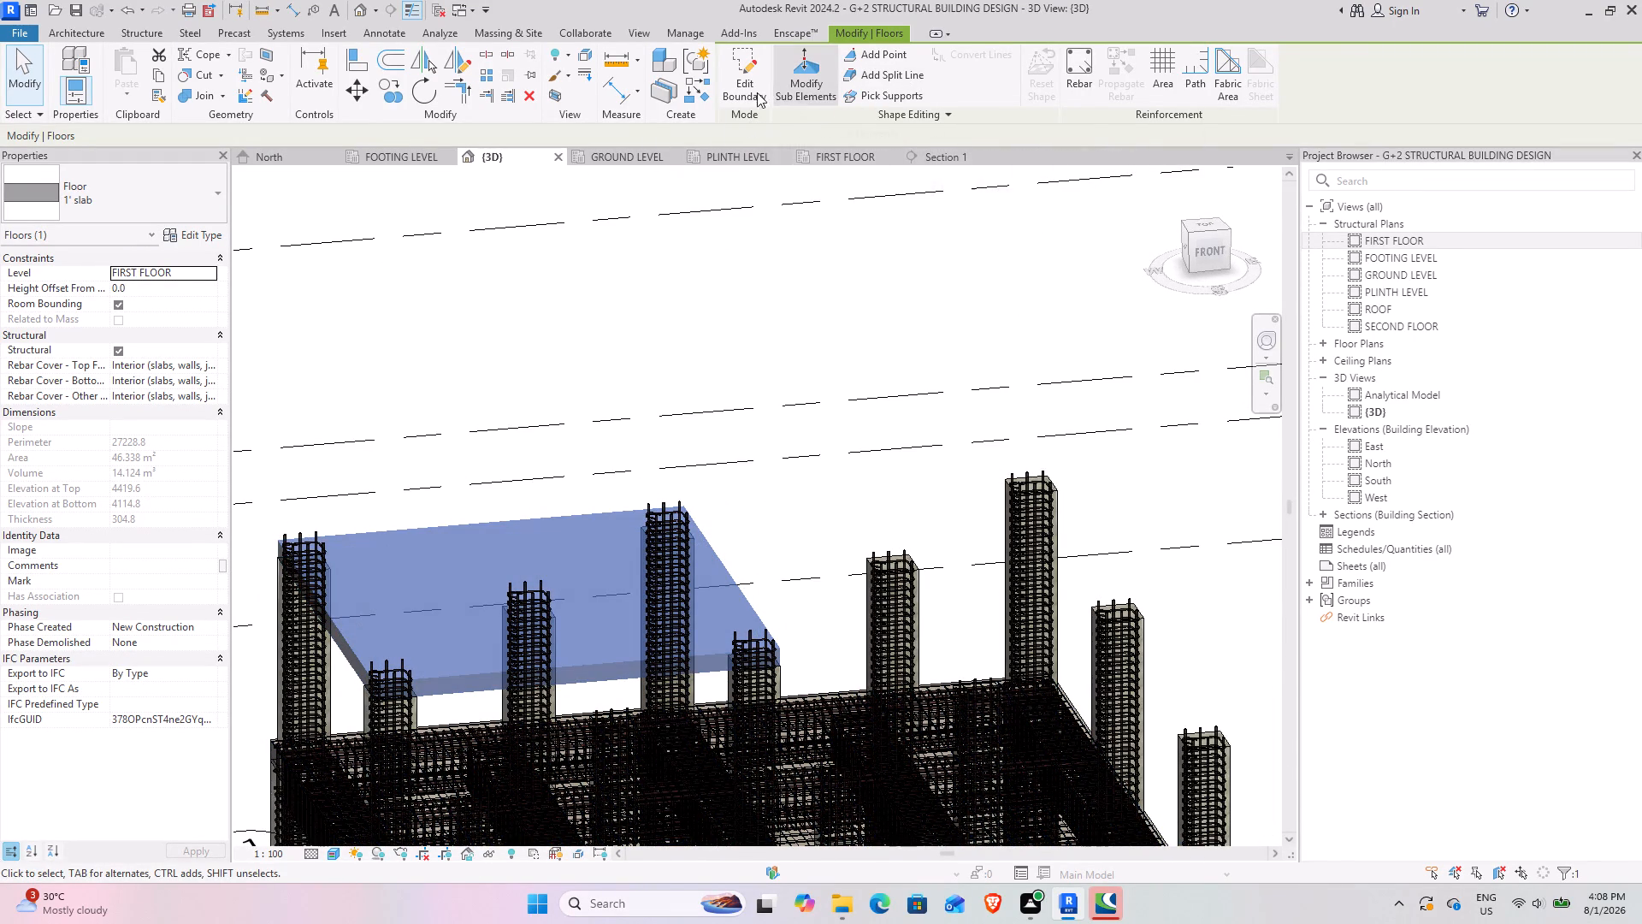
In the FIRST FLOOR plan, cut a building section through the slab between grids 6 and 7, from outside grid 1 to past grid 3.
{"action": "left_click", "coordinate": [138, 38]}
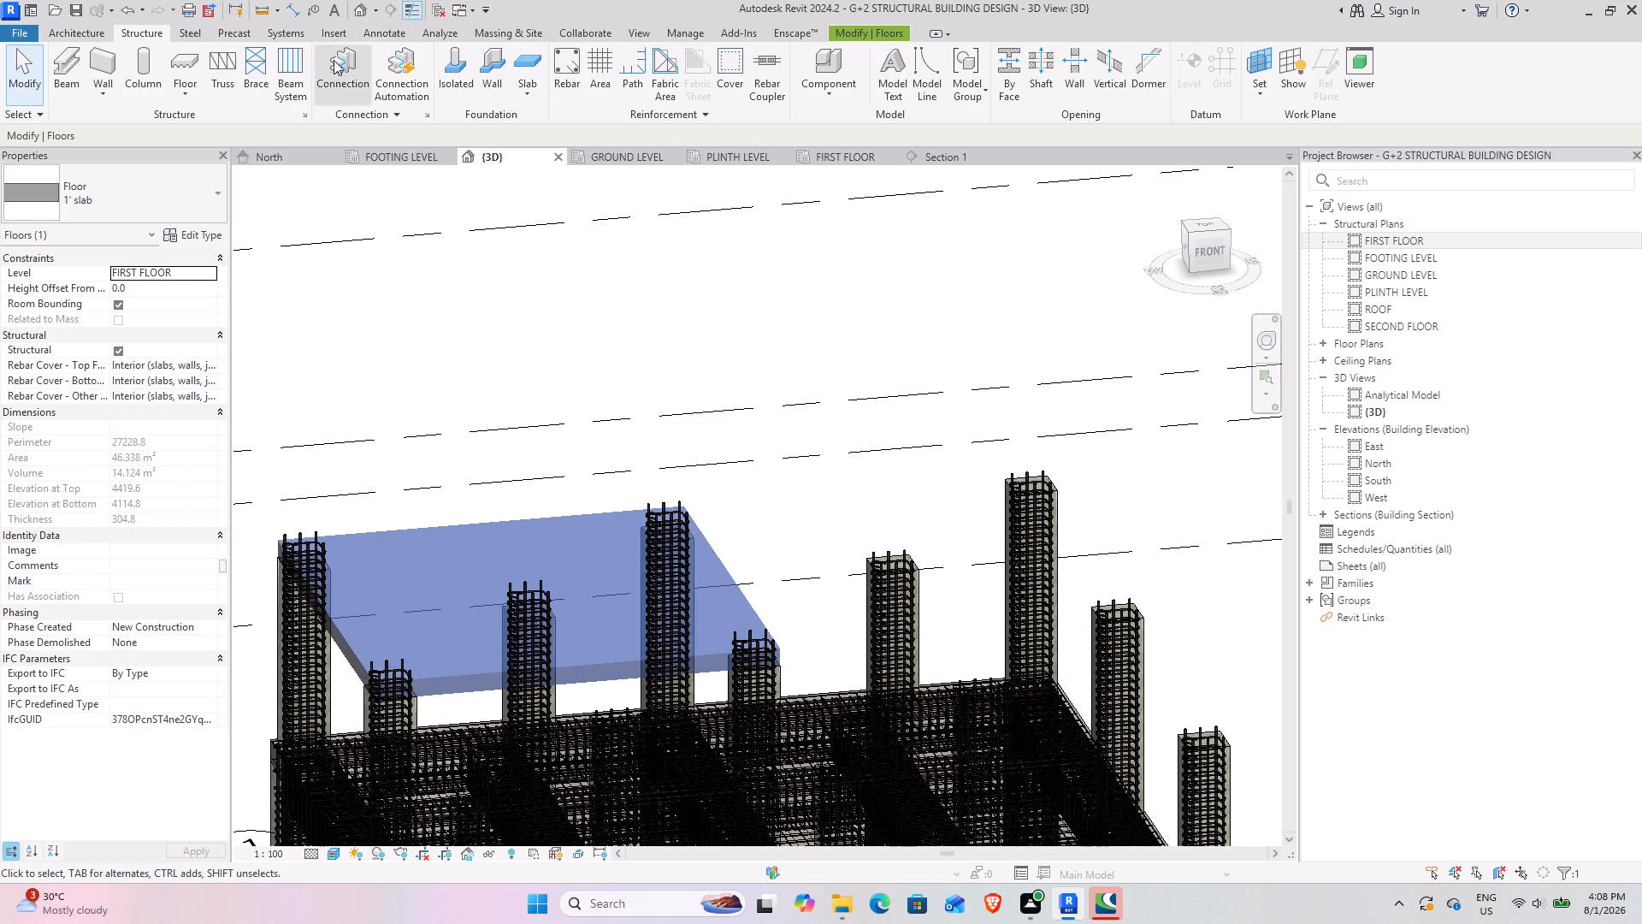
{"action": "left_click", "coordinate": [824, 148]}
{"action": "scroll", "coordinate": [625, 449], "scroll_direction": "down", "scroll_amount": 3}
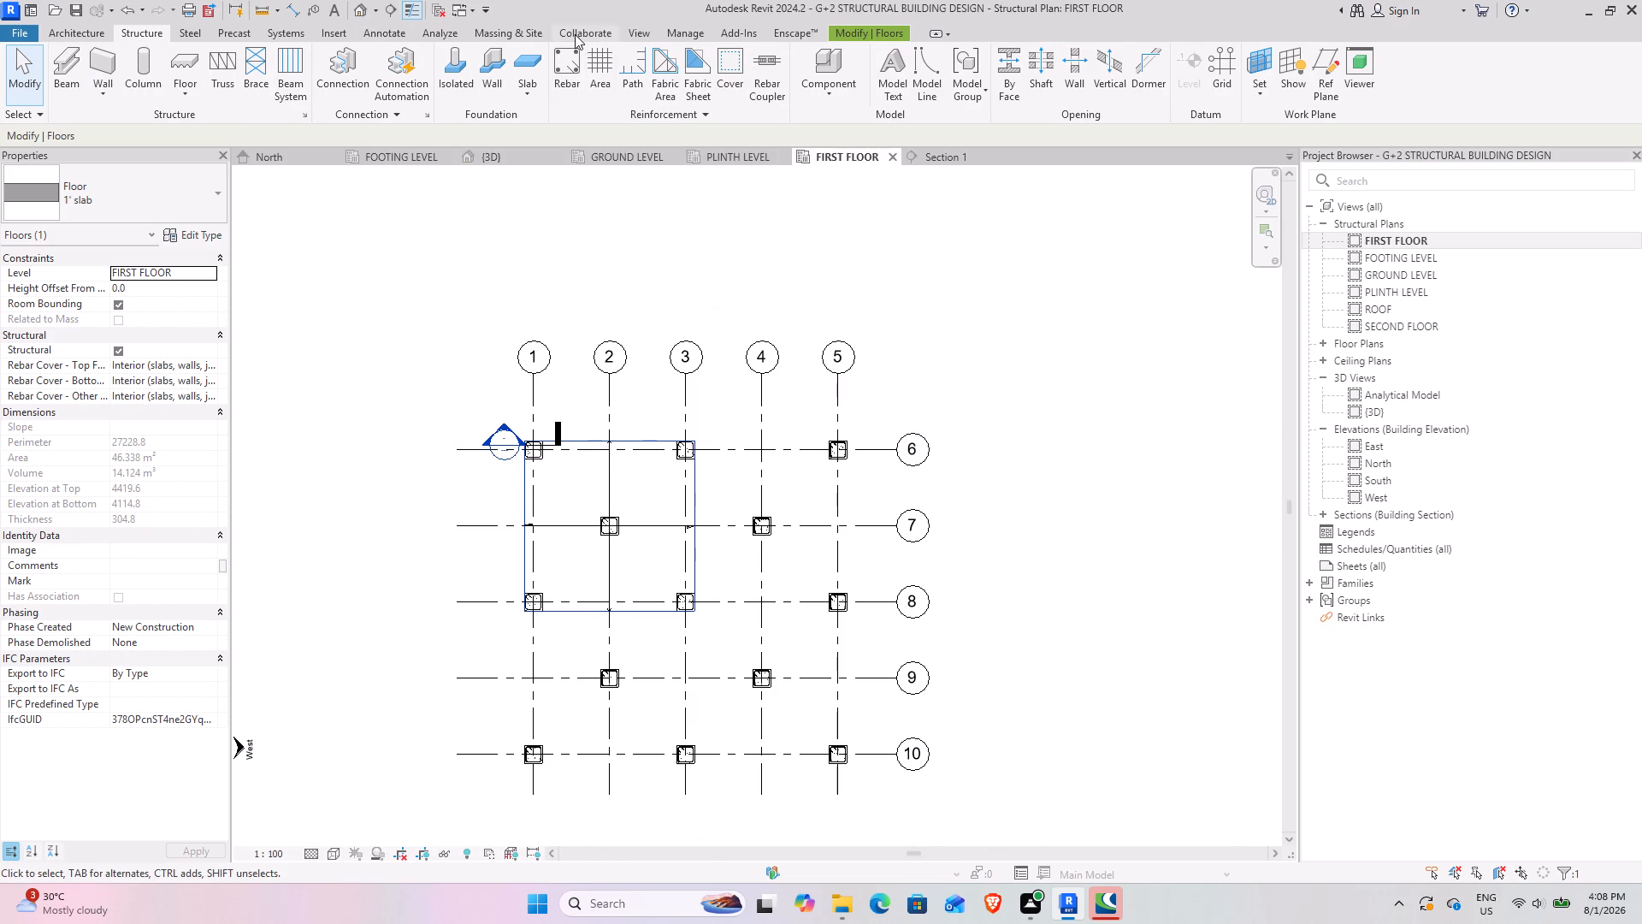
{"action": "left_click", "coordinate": [384, 0]}
{"action": "left_click", "coordinate": [387, 7]}
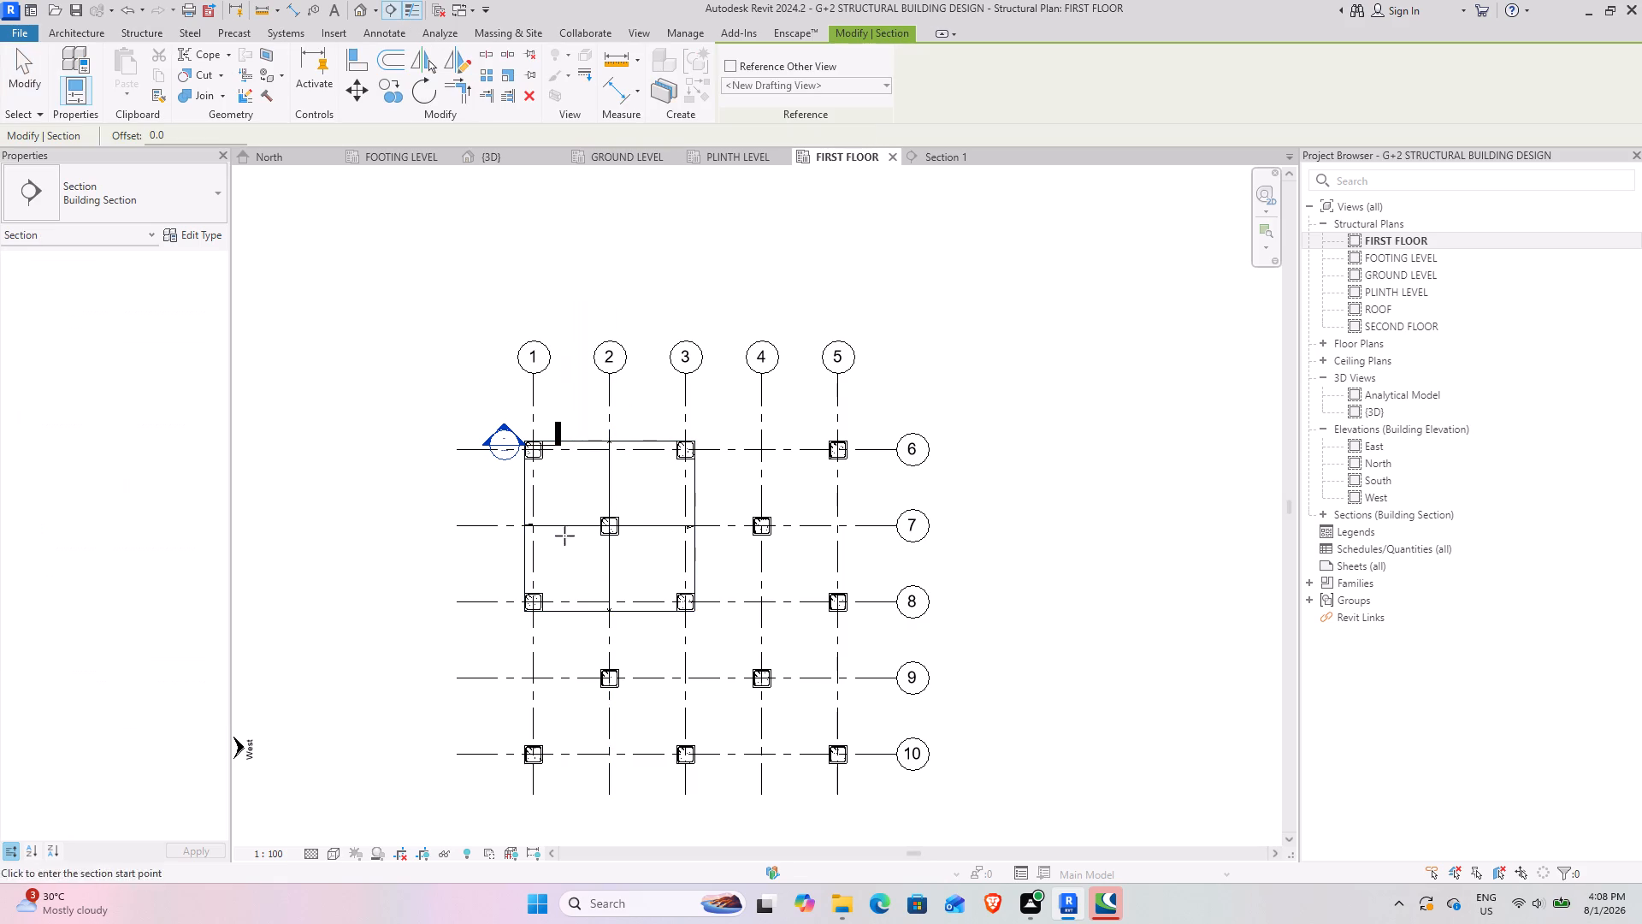
{"action": "left_click", "coordinate": [505, 503]}
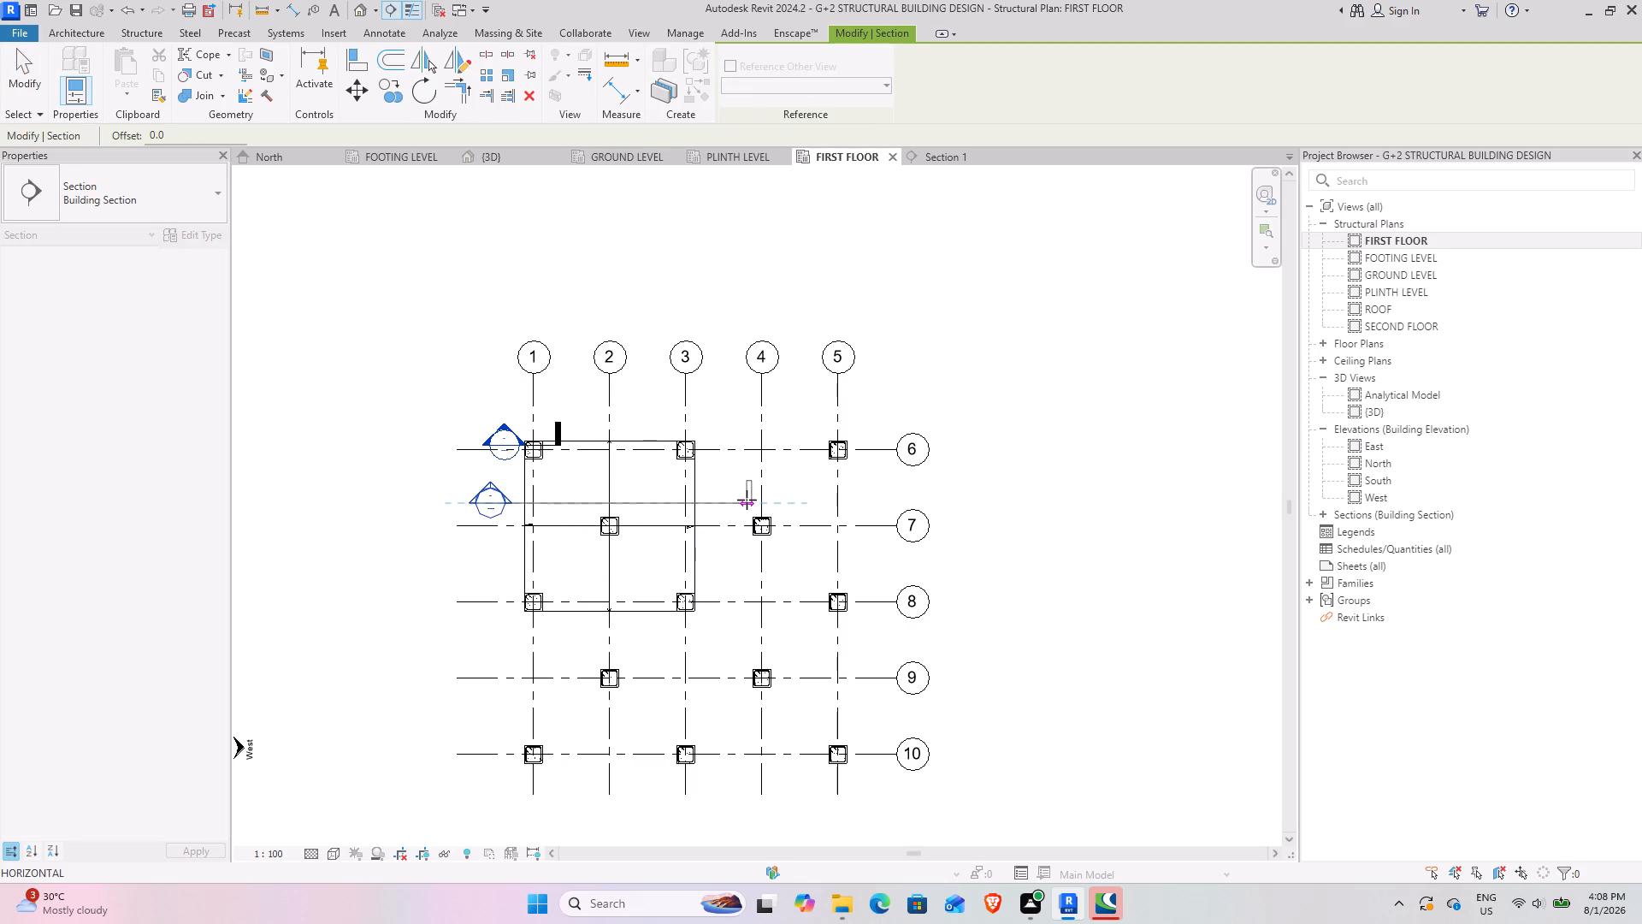
{"action": "left_click", "coordinate": [731, 496]}
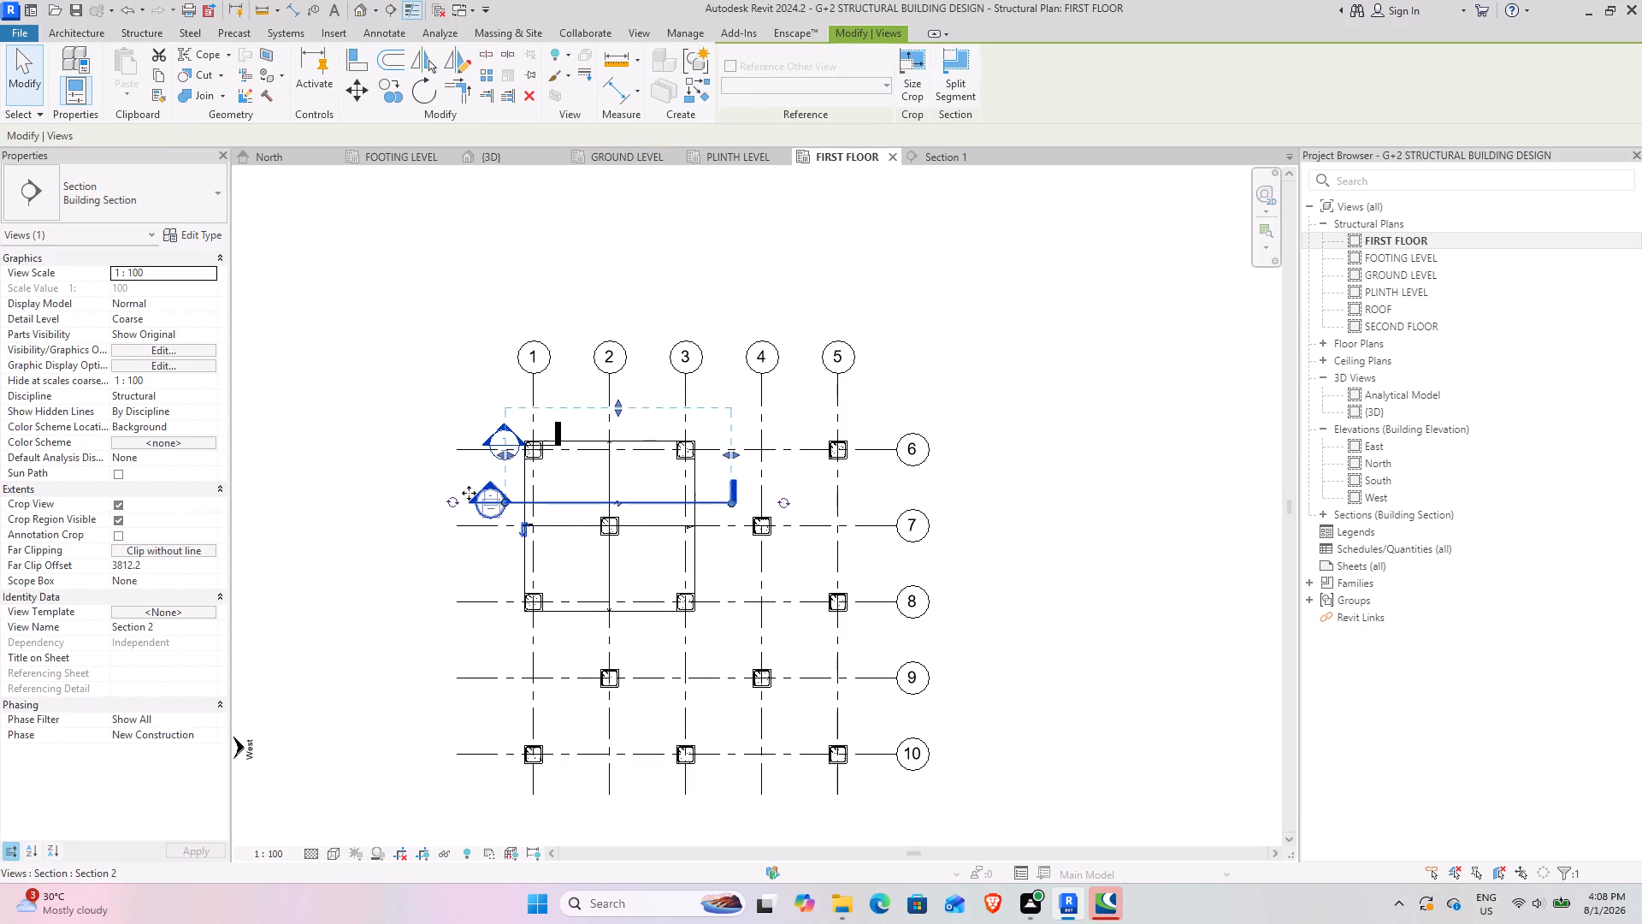
Open the new section's view and tighten its crop region to just above the slab and partway down the columns below it.
{"action": "right_click", "coordinate": [486, 486]}
{"action": "left_click", "coordinate": [537, 472]}
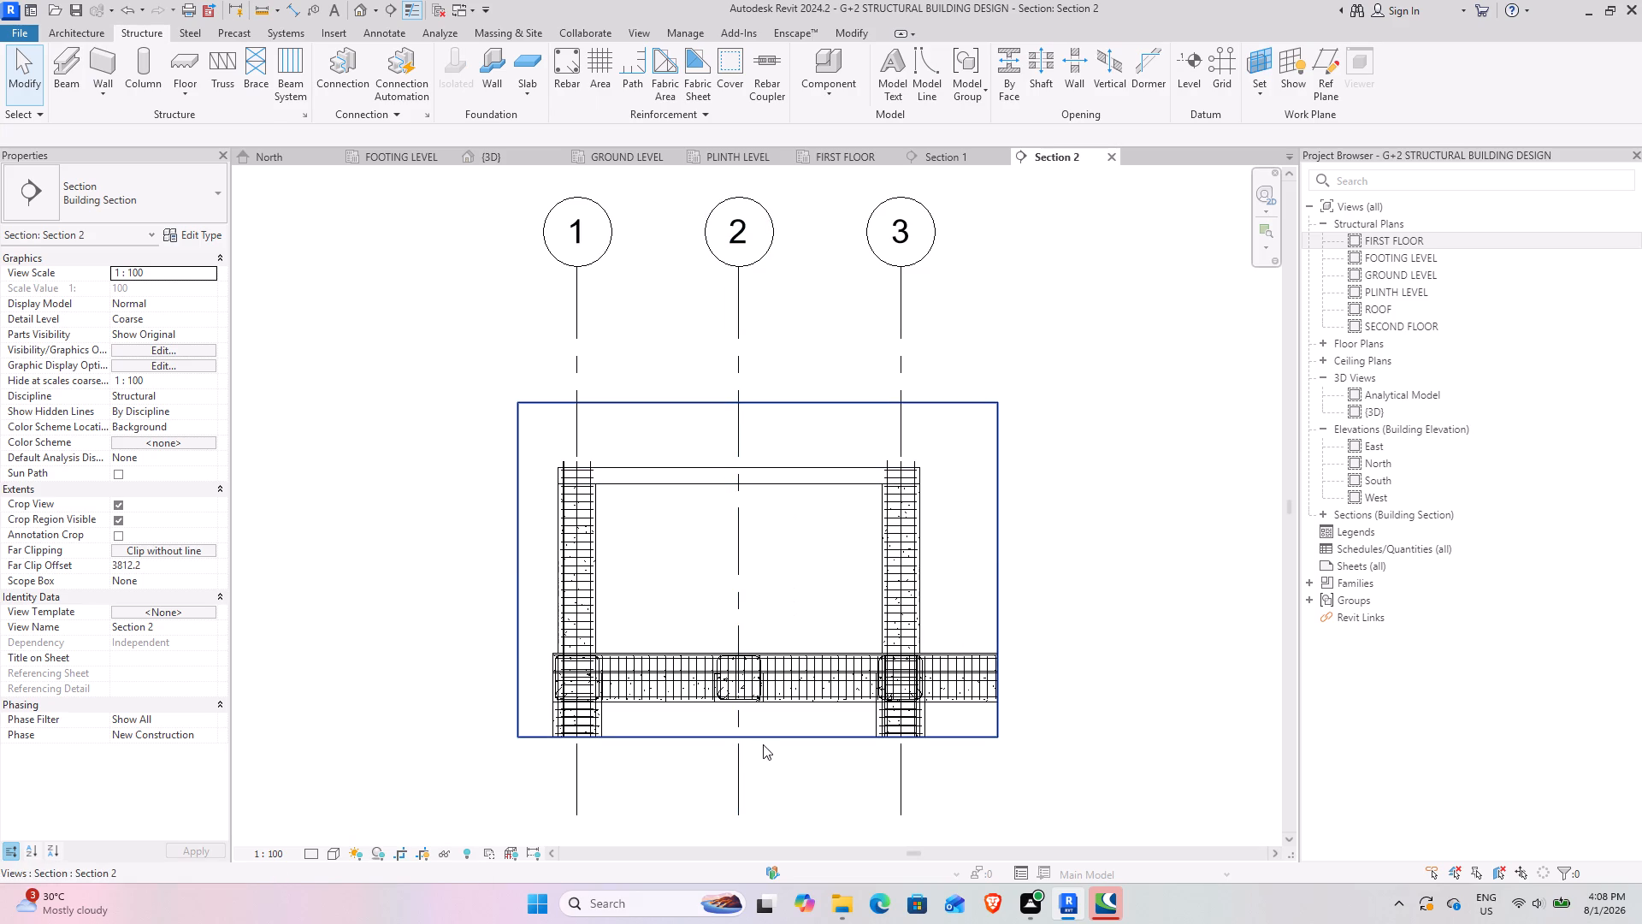
{"action": "left_click", "coordinate": [764, 743]}
{"action": "left_click_drag", "start_coordinate": [759, 735], "coordinate": [765, 561]}
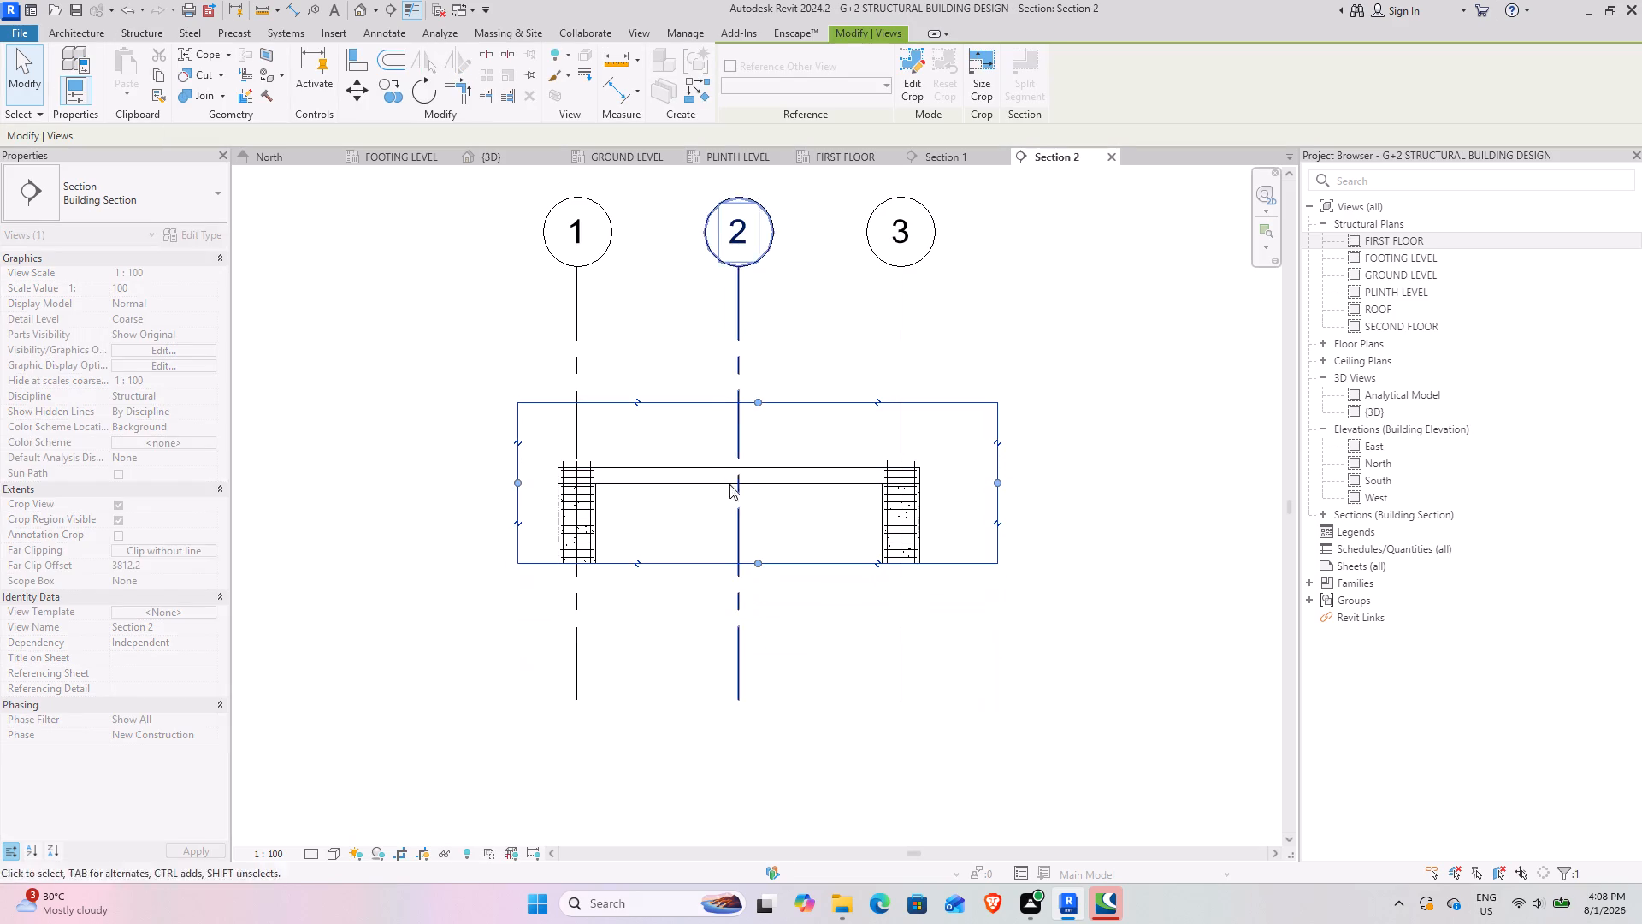
{"action": "left_click_drag", "start_coordinate": [758, 398], "coordinate": [758, 446]}
{"action": "scroll", "coordinate": [742, 495], "scroll_direction": "up", "scroll_amount": 6}
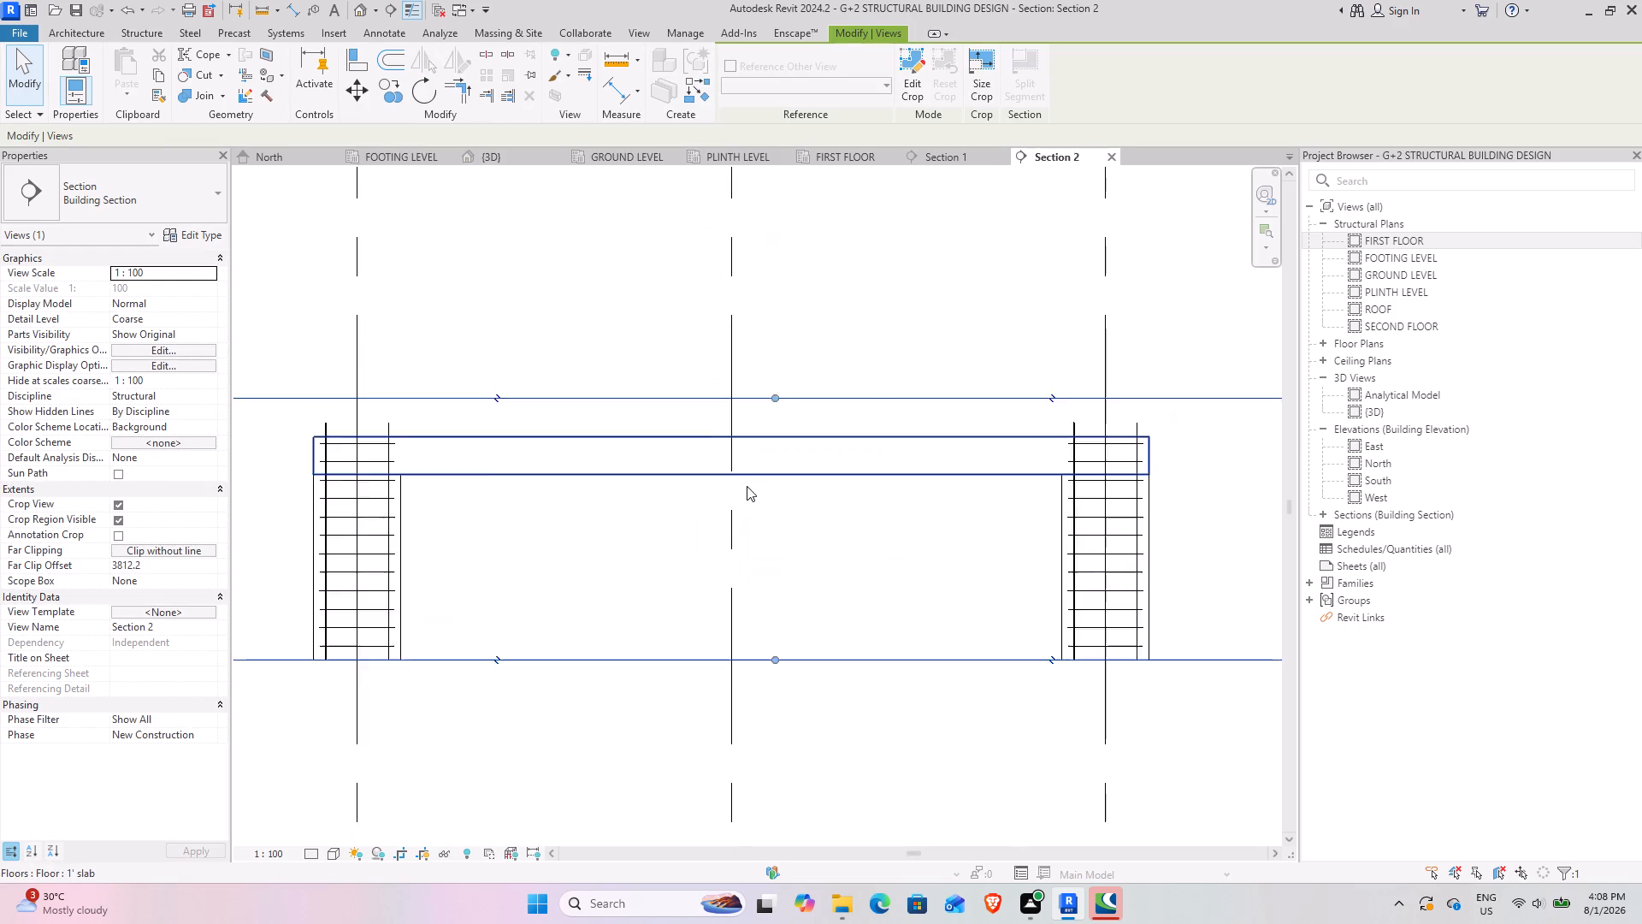
{"action": "scroll", "coordinate": [747, 486], "scroll_direction": "up", "scroll_amount": 1}
Add a new rebar cover setting named "slab cover" in the Rebar Cover Settings.
{"action": "left_click", "coordinate": [790, 469]}
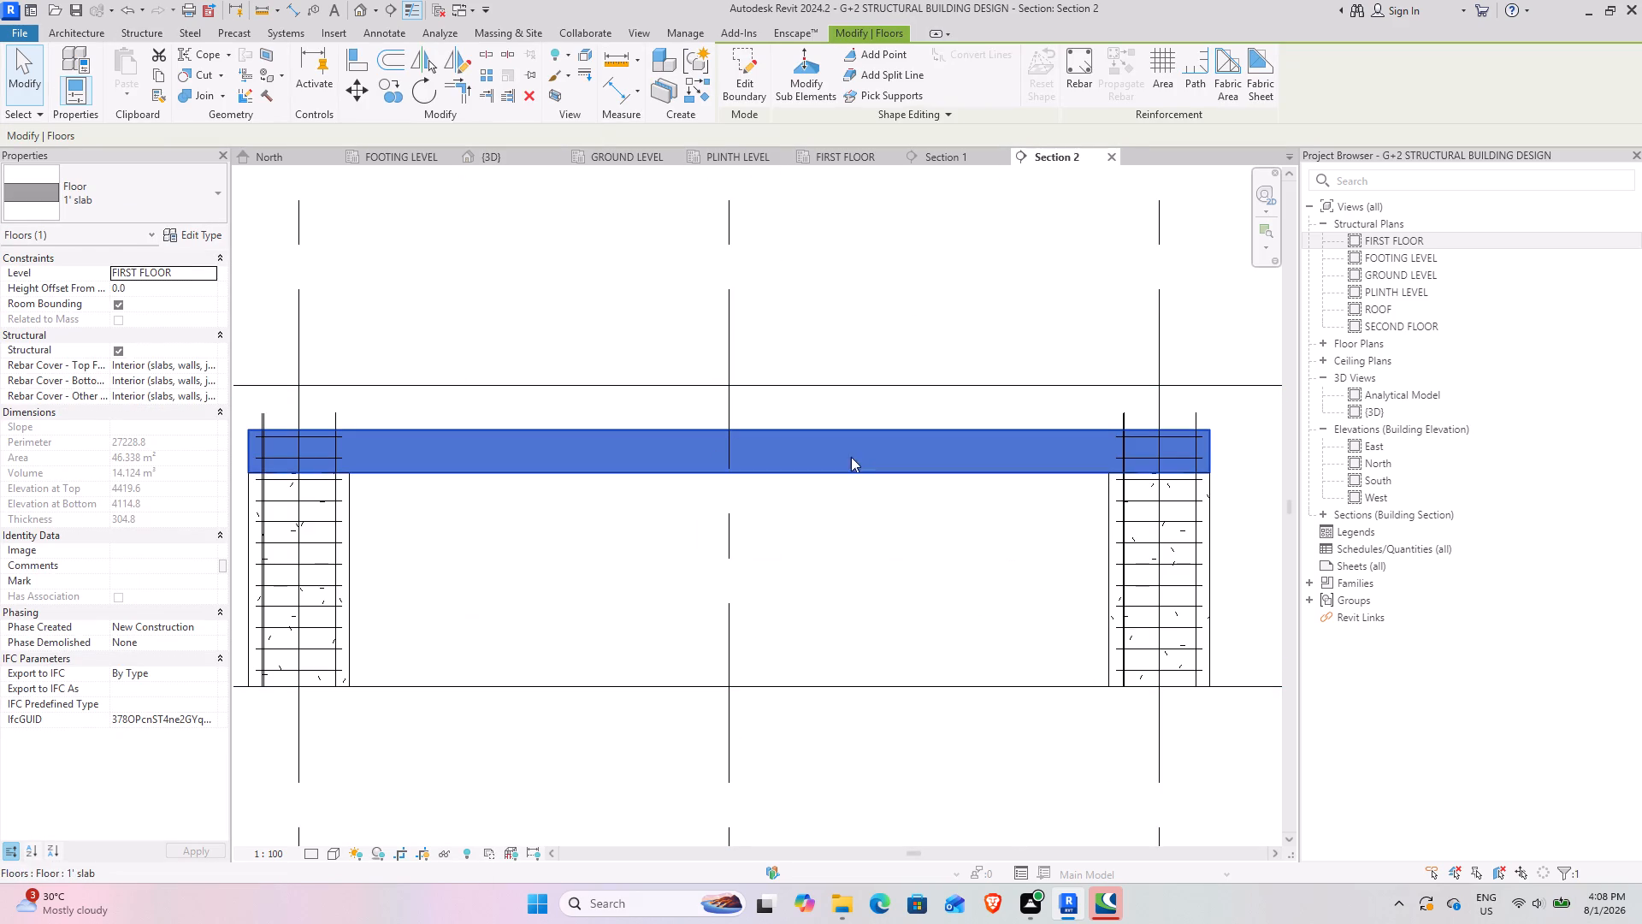
{"action": "left_click", "coordinate": [151, 32]}
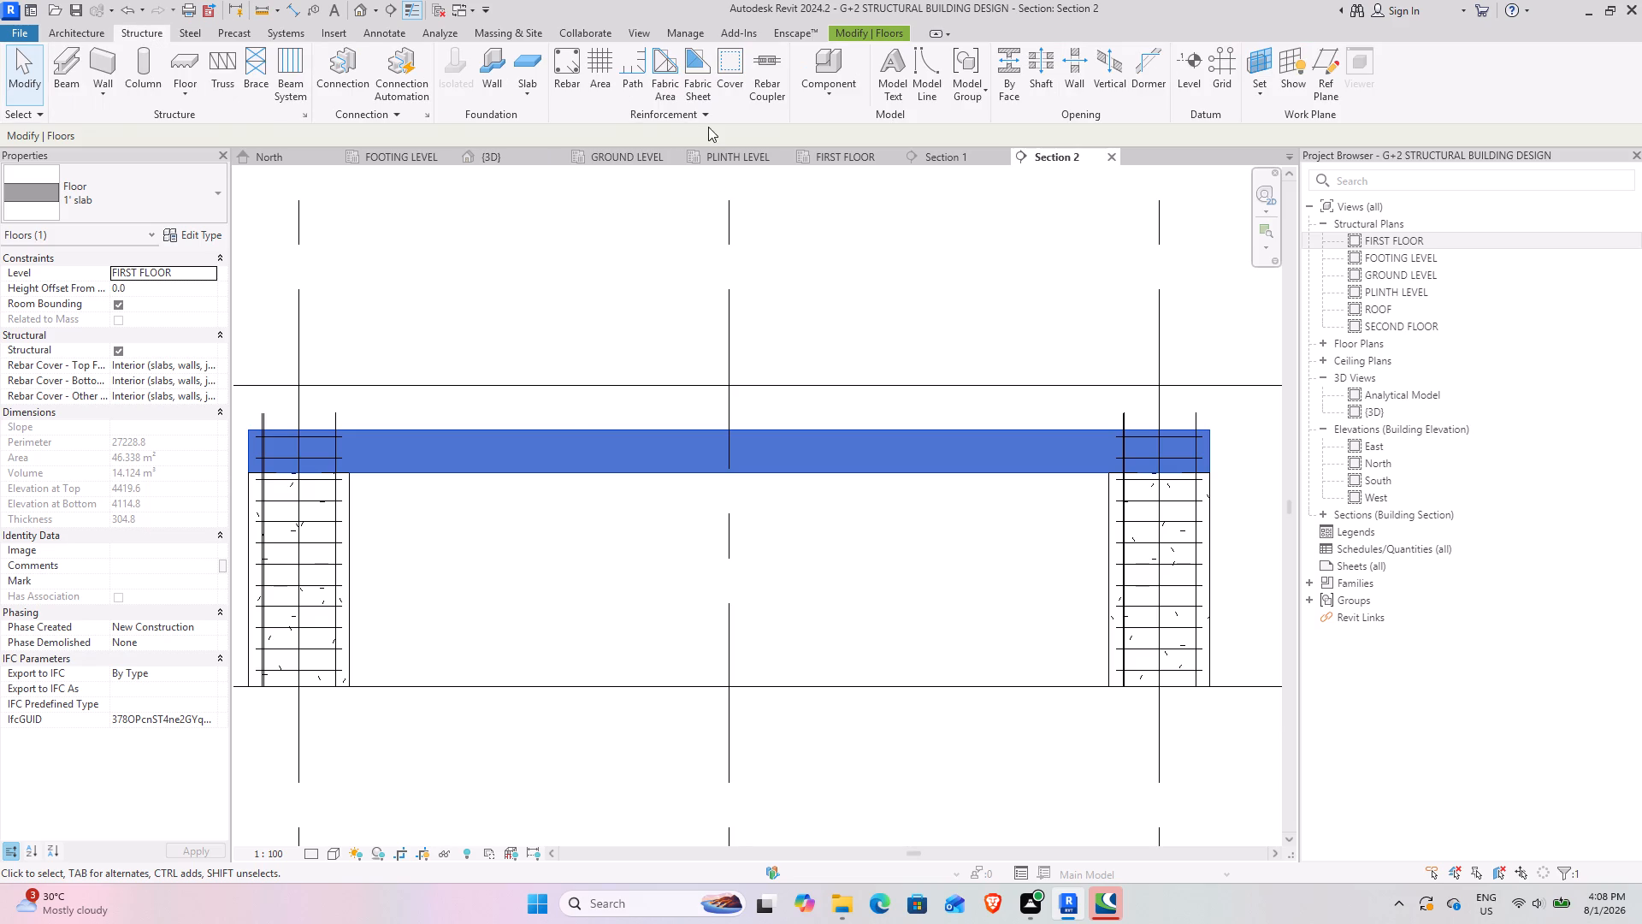
{"action": "left_click", "coordinate": [736, 73]}
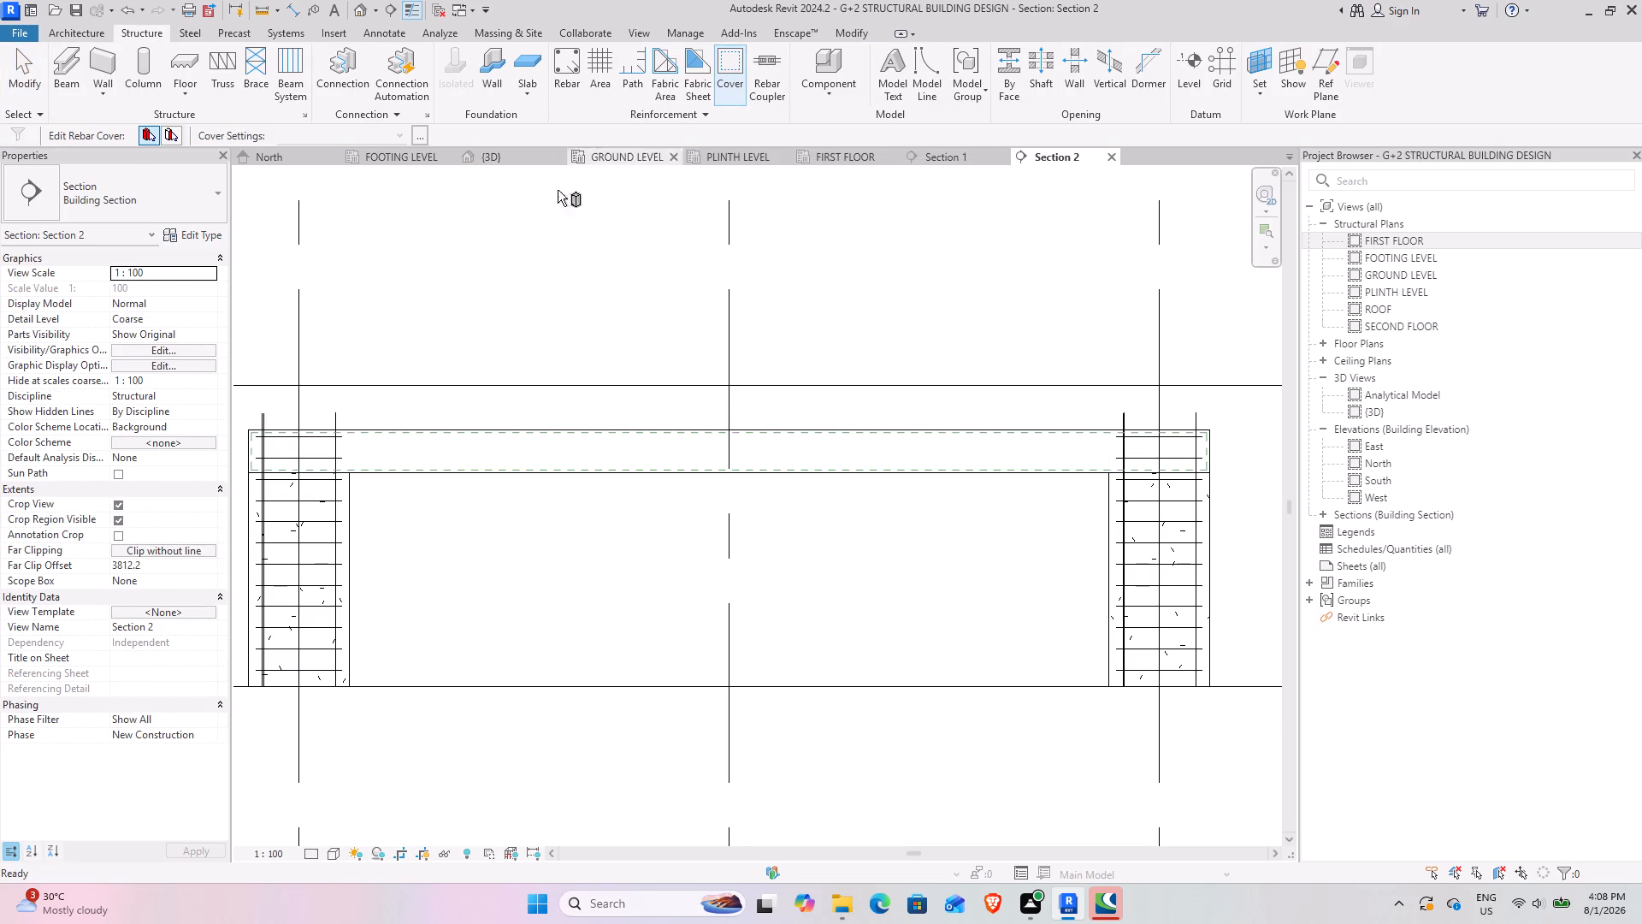
{"action": "left_click", "coordinate": [419, 132]}
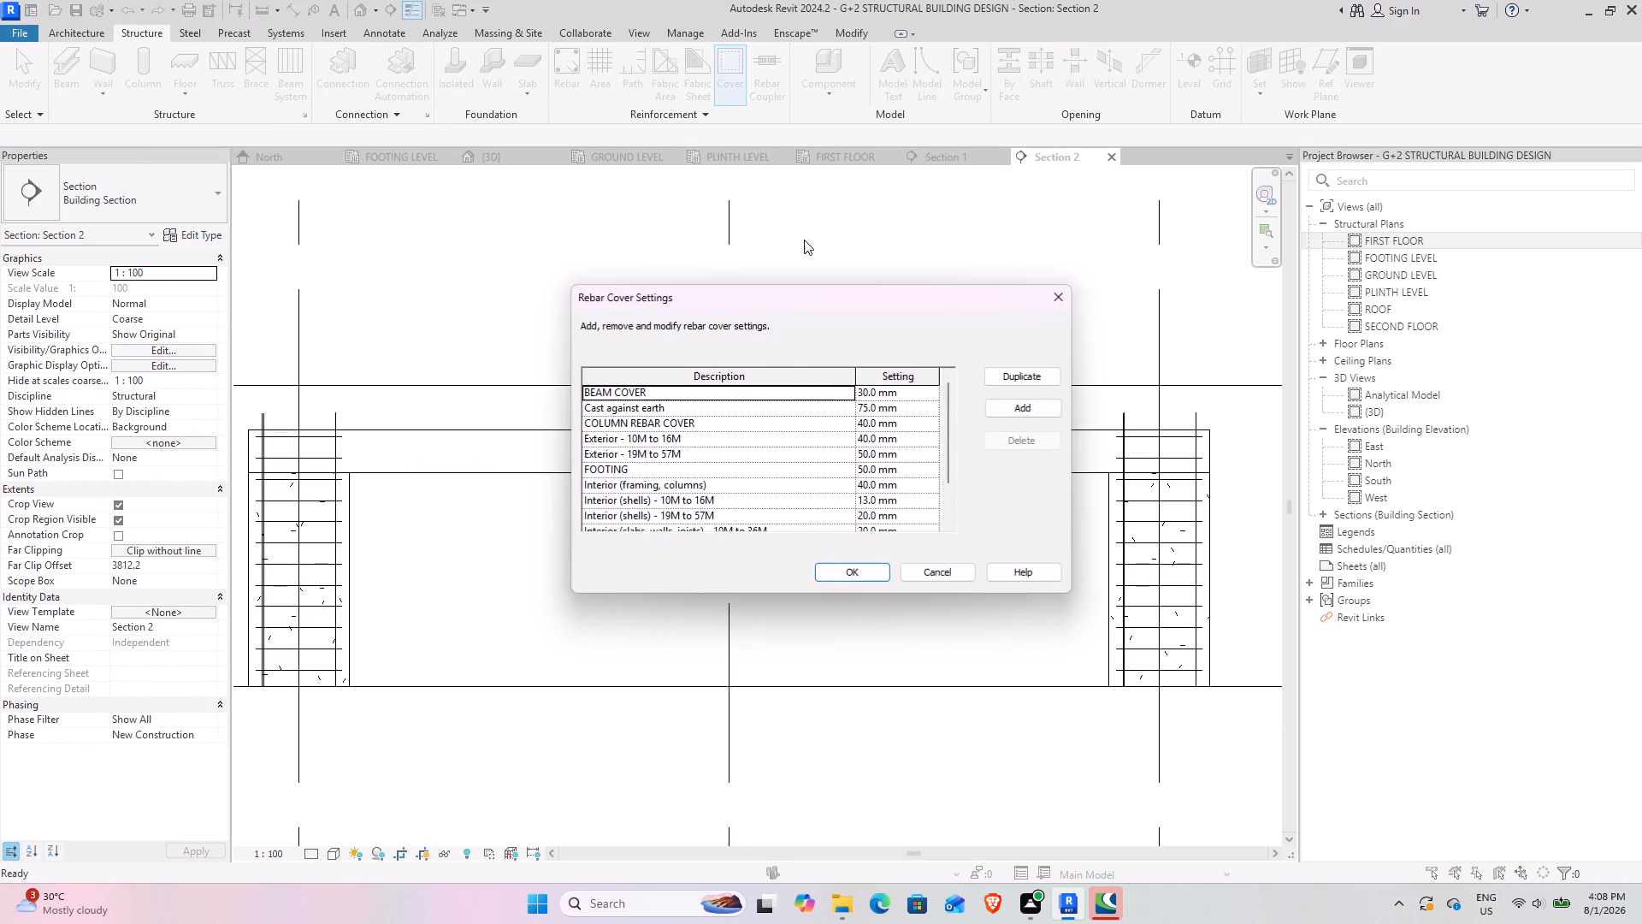
{"action": "left_click", "coordinate": [1032, 405]}
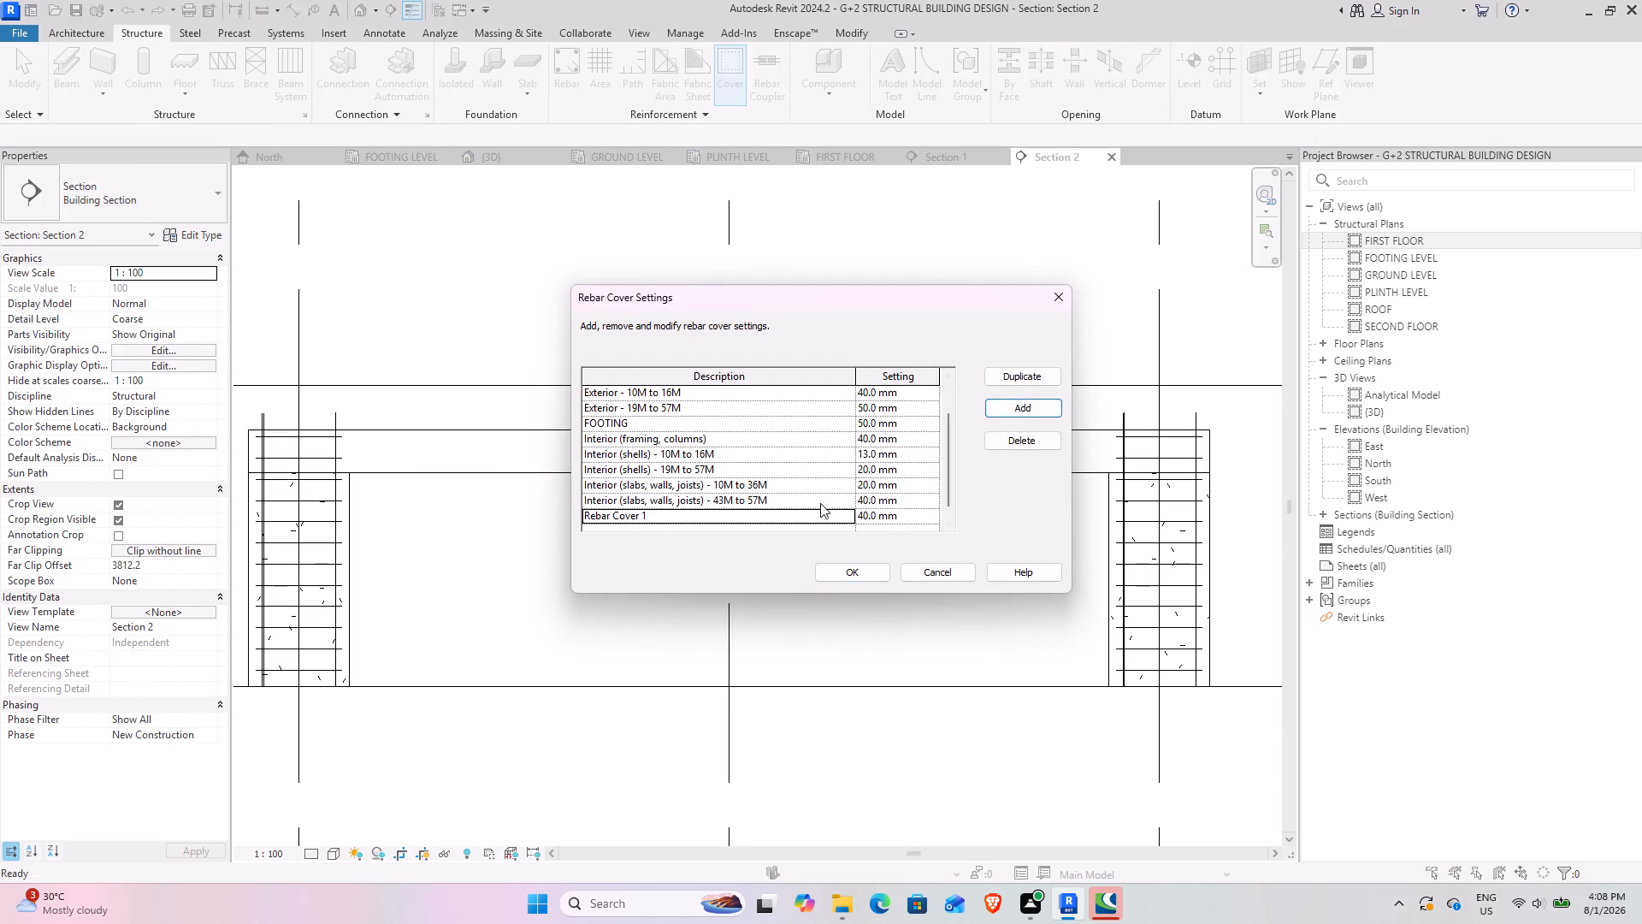
{"action": "left_click", "coordinate": [777, 515]}
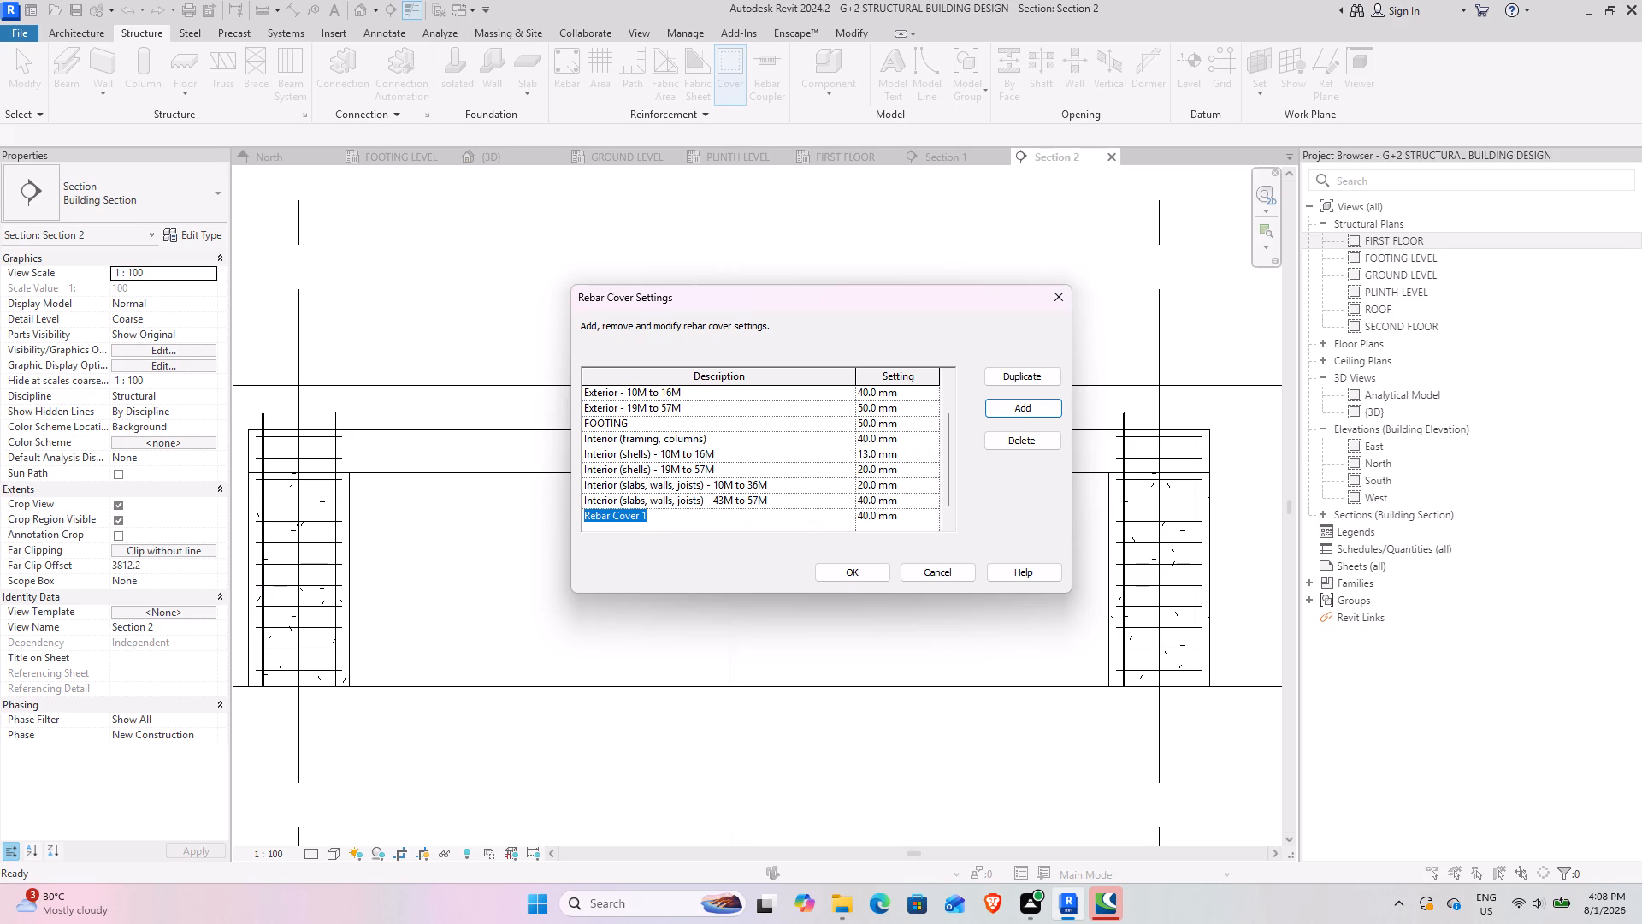
{"action": "type", "text": "ds"}
{"action": "key", "text": "BackSpace"}
{"action": "key", "text": "BackSpace"}
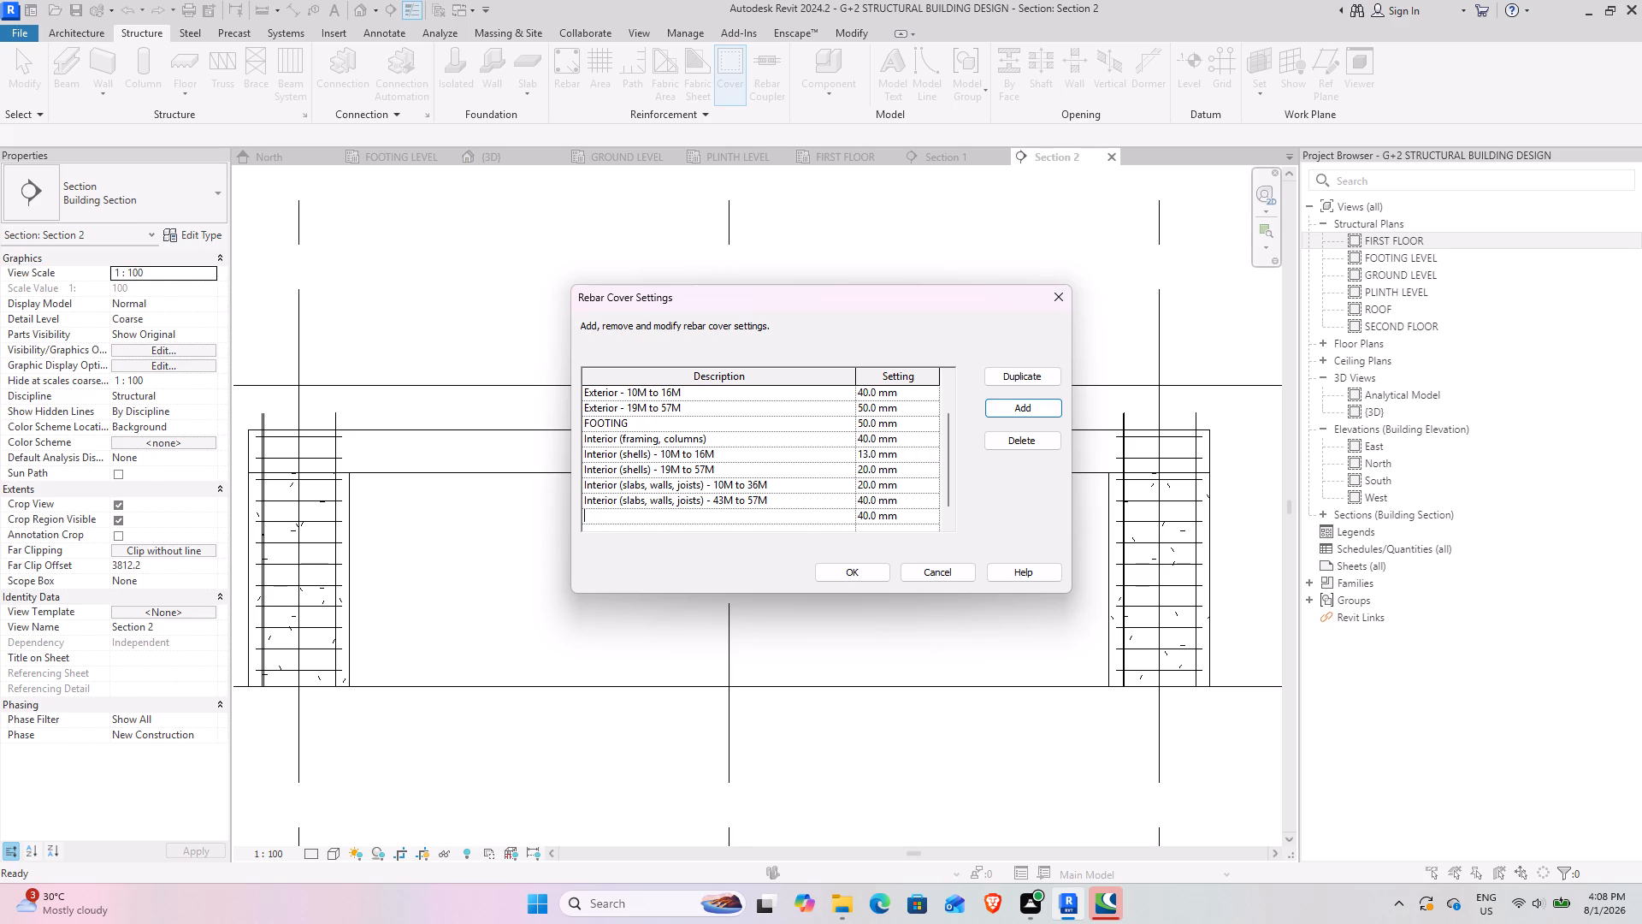
{"action": "type", "text": "slab"}
{"action": "key", "text": "space"}
{"action": "type", "text": "cober"}
{"action": "key", "text": "BackSpace"}
{"action": "key", "text": "BackSpace"}
{"action": "key", "text": "BackSpace"}
{"action": "type", "text": "ver"}
Set the slab cover value to 20 mm and accept the rebar cover settings.
{"action": "left_click", "coordinate": [863, 514]}
{"action": "key", "text": "BackSpace"}
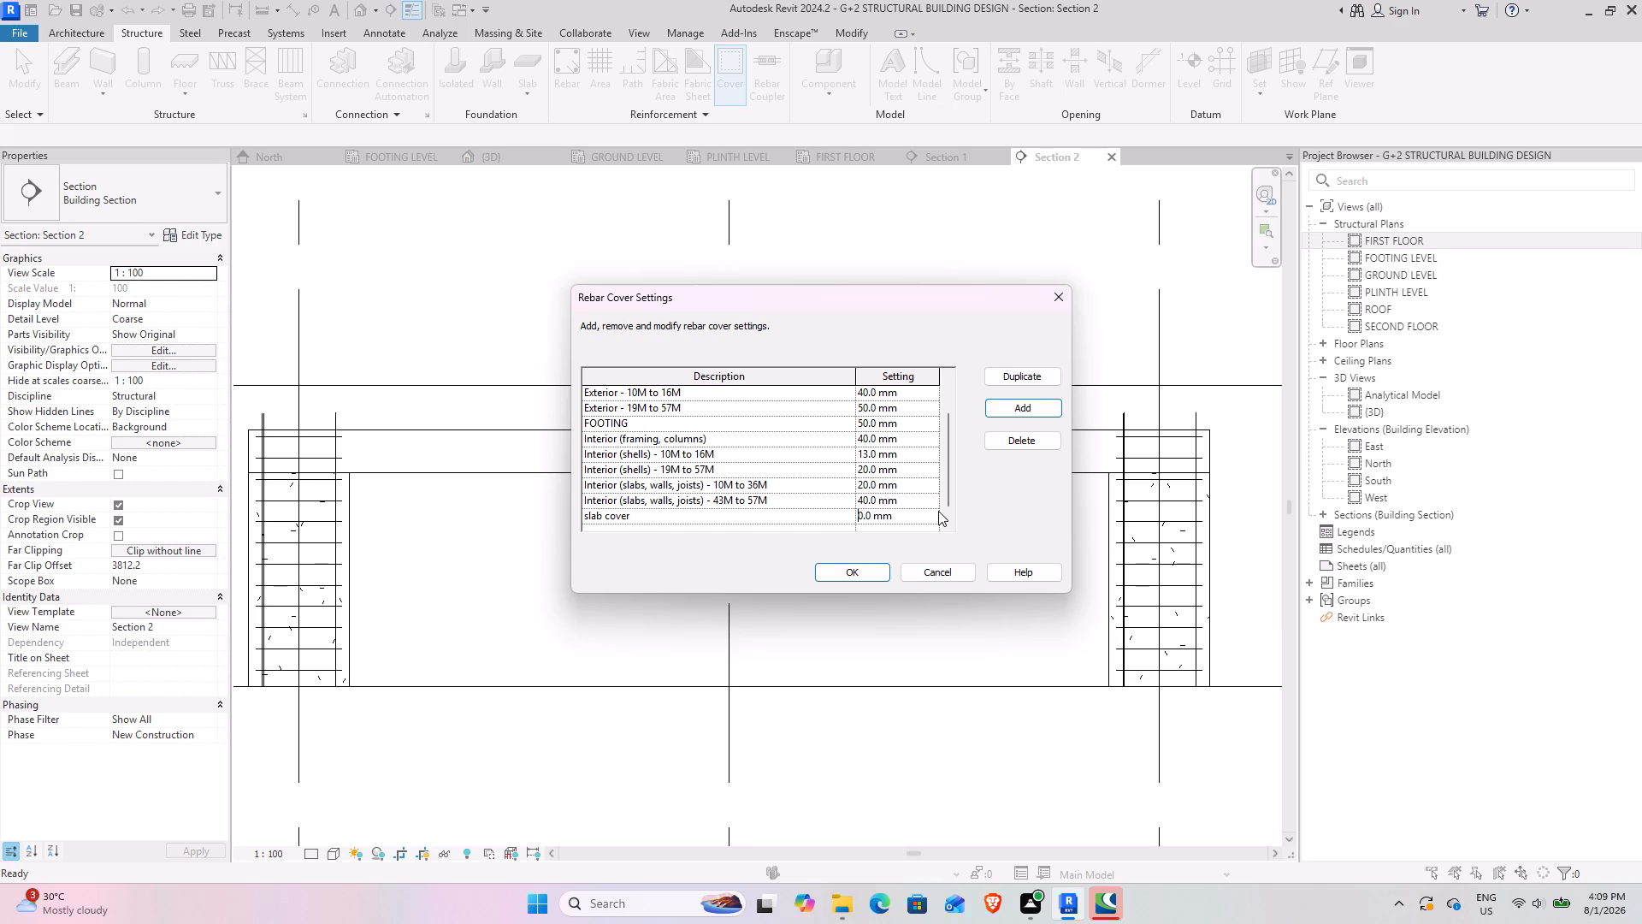
{"action": "key", "text": "2"}
{"action": "left_click", "coordinate": [857, 577]}
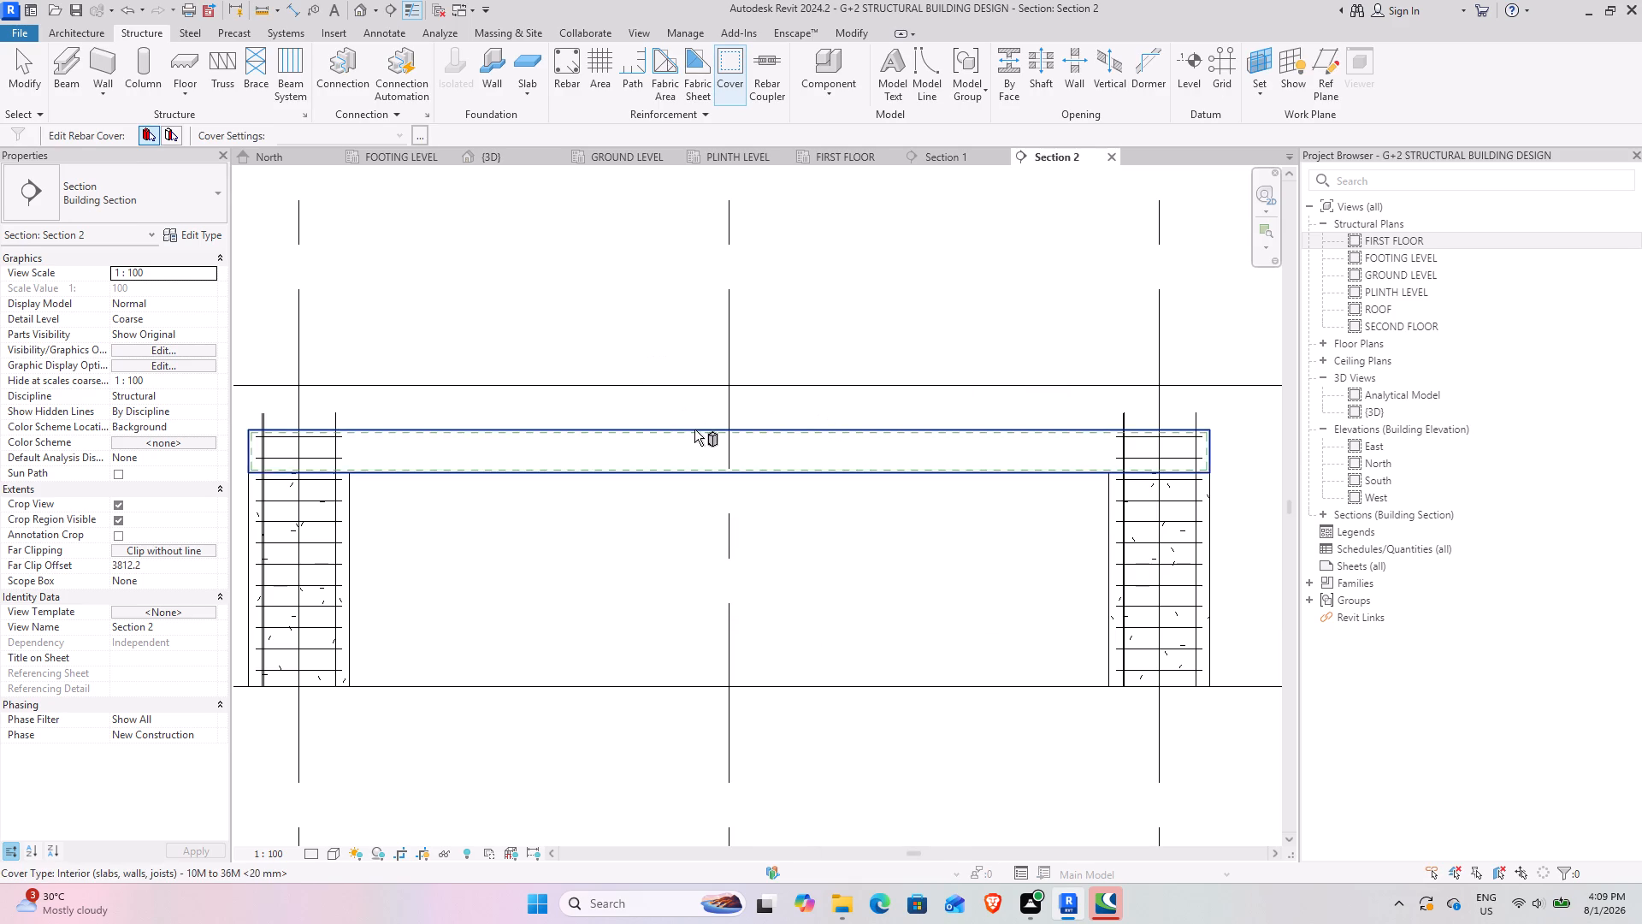
Assign the slab cover <20 mm> setting to the first-floor slab in the section.
{"action": "left_click", "coordinate": [694, 429]}
{"action": "left_click", "coordinate": [402, 127]}
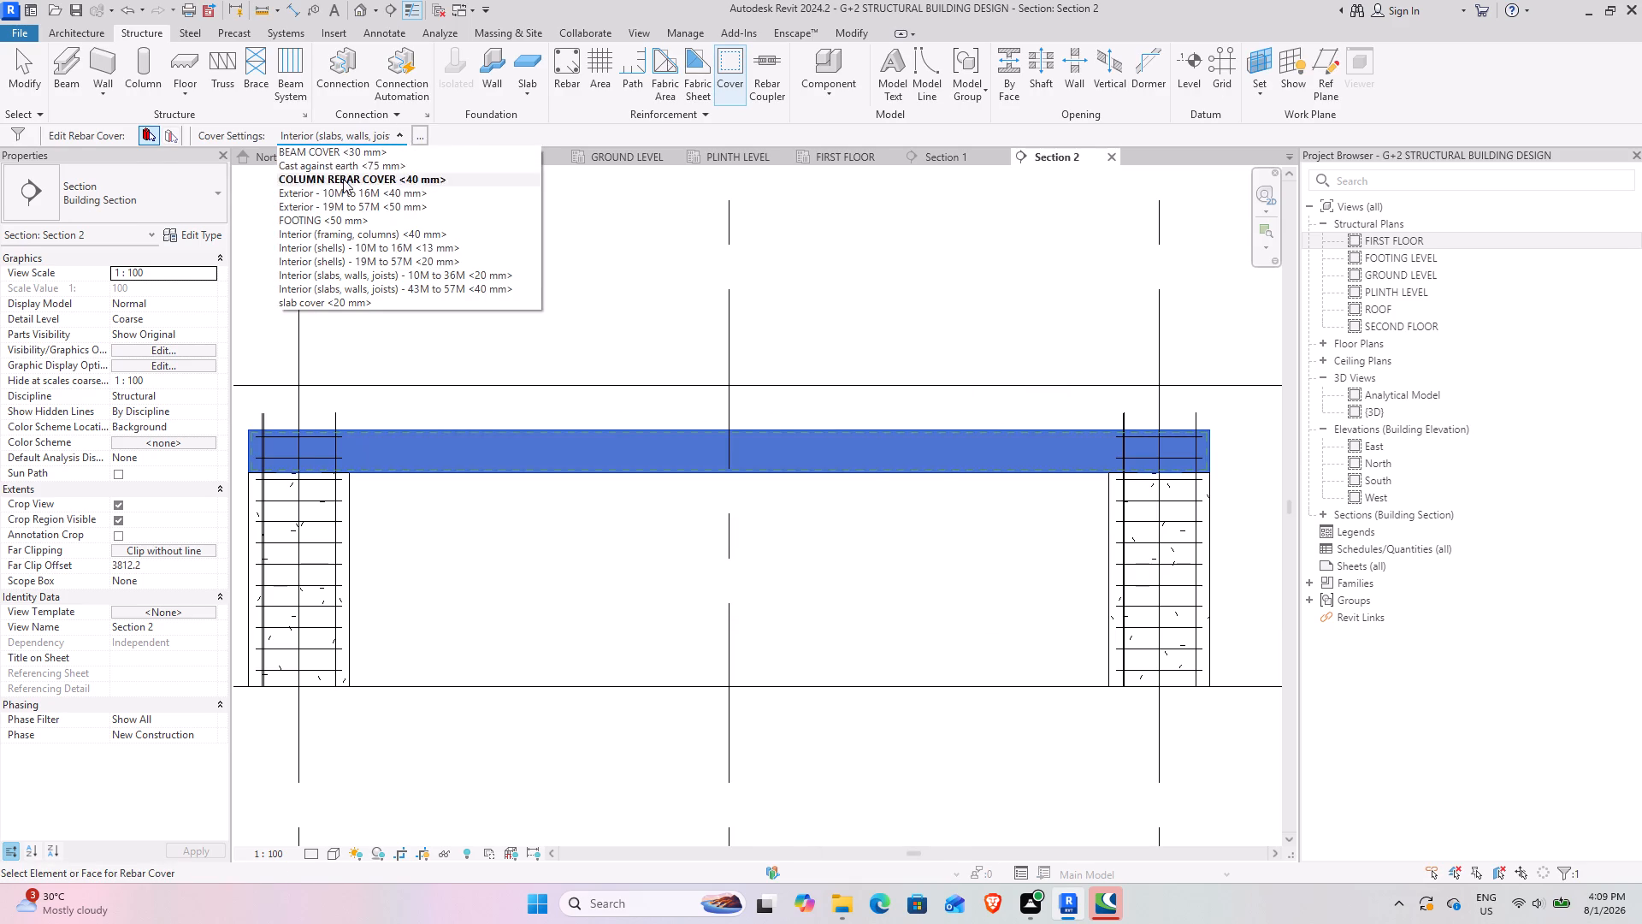
{"action": "left_click", "coordinate": [319, 305]}
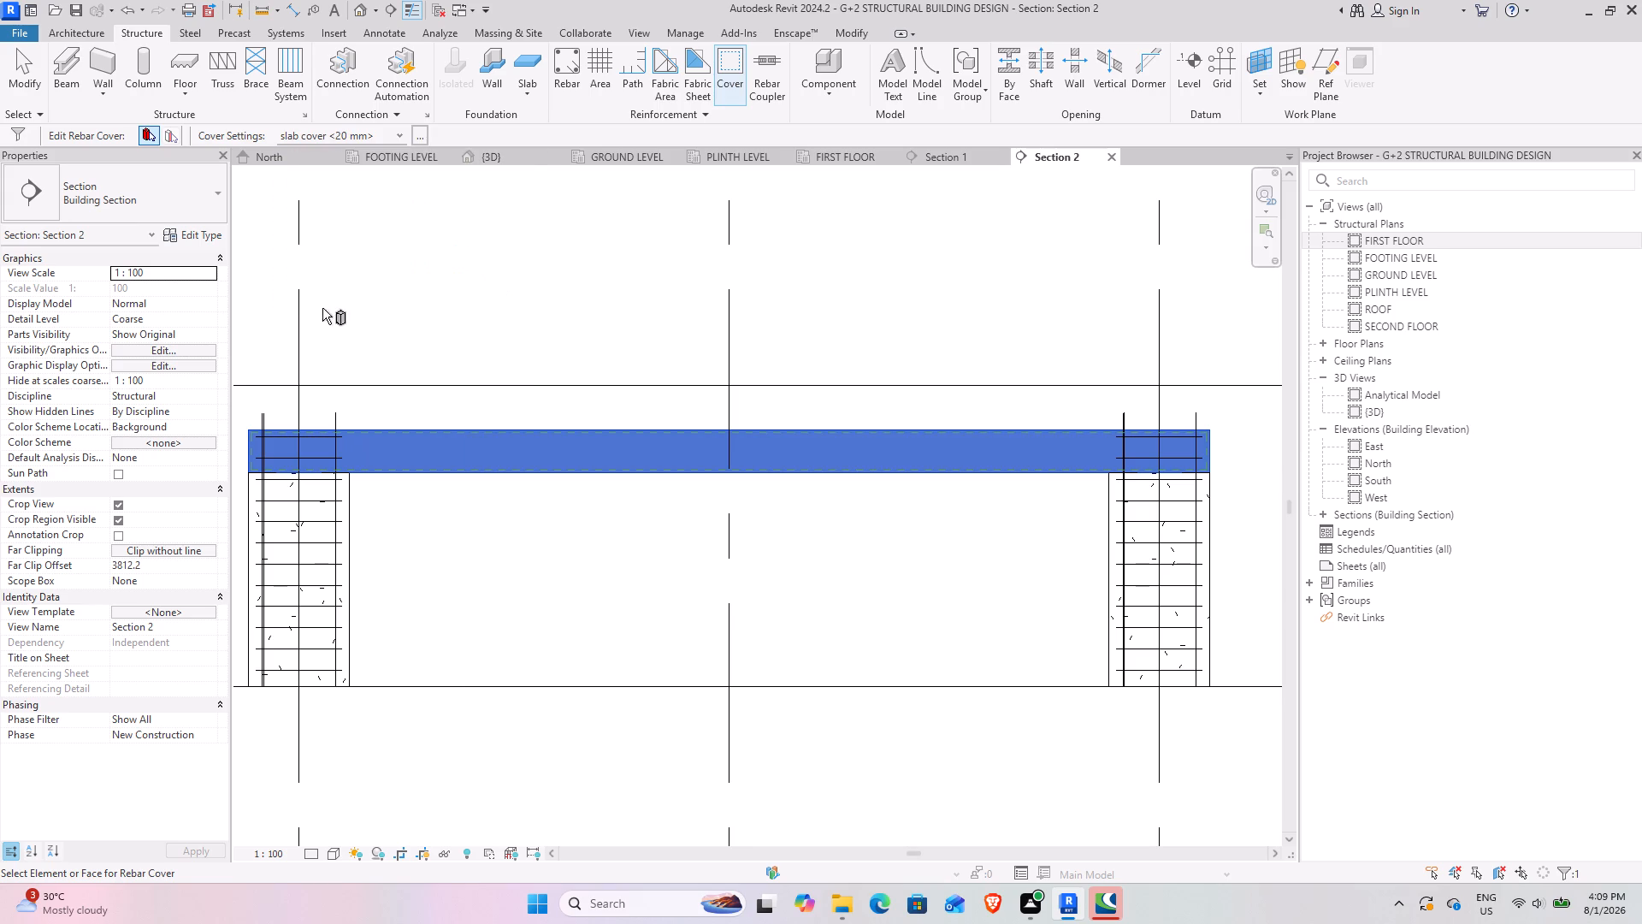
{"action": "left_click", "coordinate": [693, 523]}
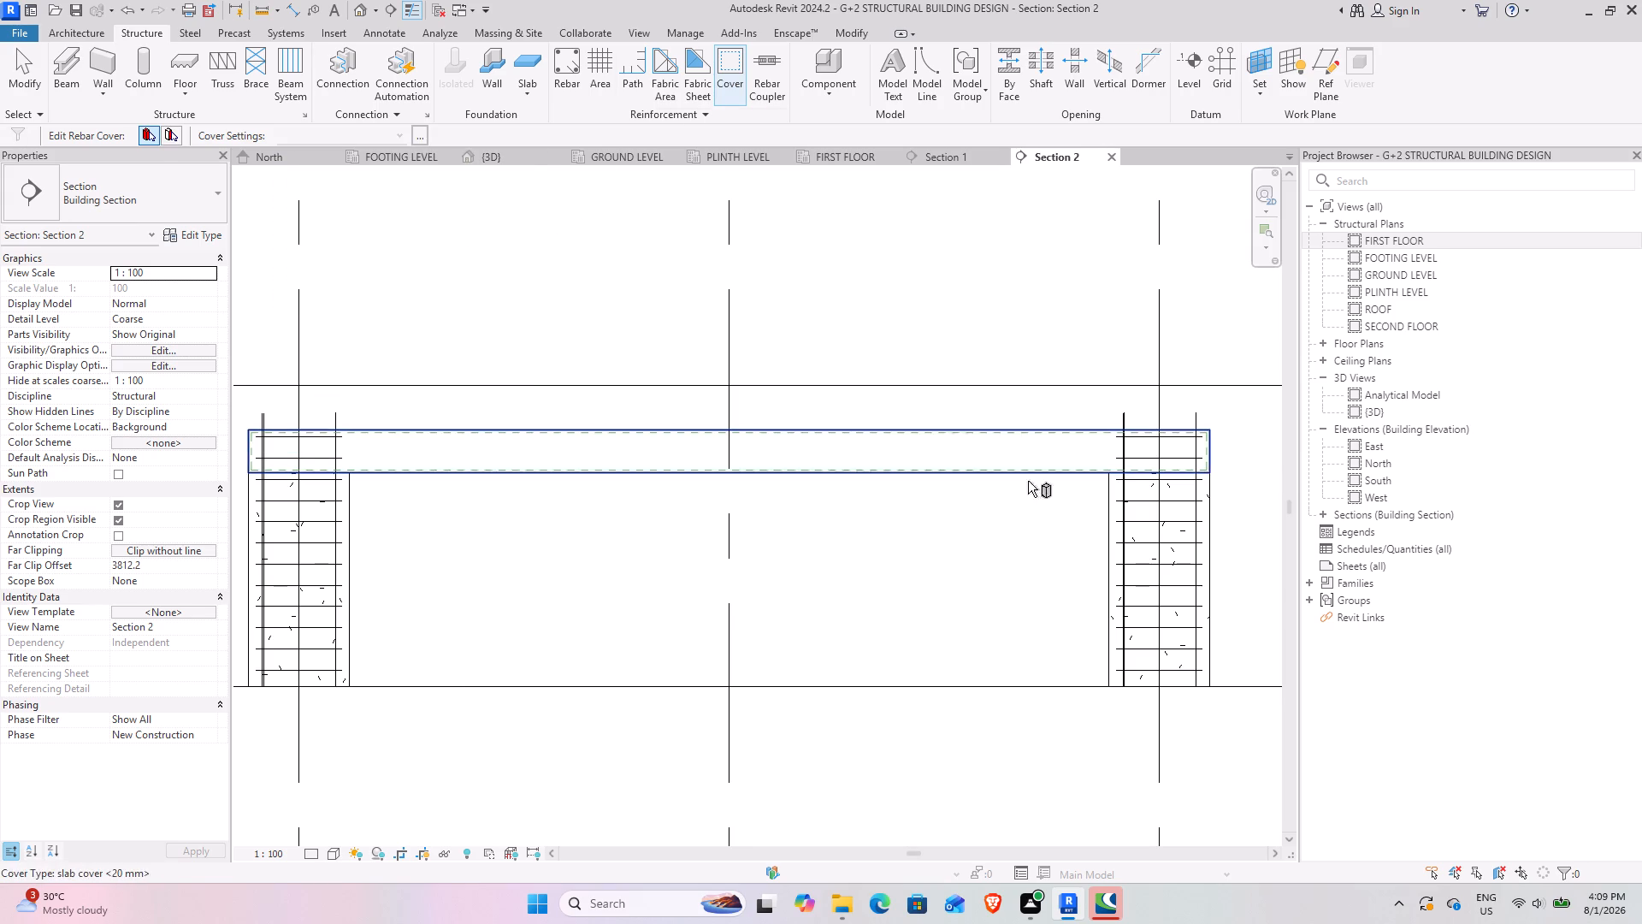
Start placing rebar in the section and choose the straight bar shape M_00 from the available rebar shapes.
{"action": "scroll", "coordinate": [668, 500], "scroll_direction": "down", "scroll_amount": 2}
{"action": "middle_click_drag", "start_coordinate": [516, 558], "coordinate": [553, 558]}
{"action": "middle_click_drag", "start_coordinate": [605, 553], "coordinate": [634, 580]}
{"action": "scroll", "coordinate": [530, 473], "scroll_direction": "up", "scroll_amount": 3}
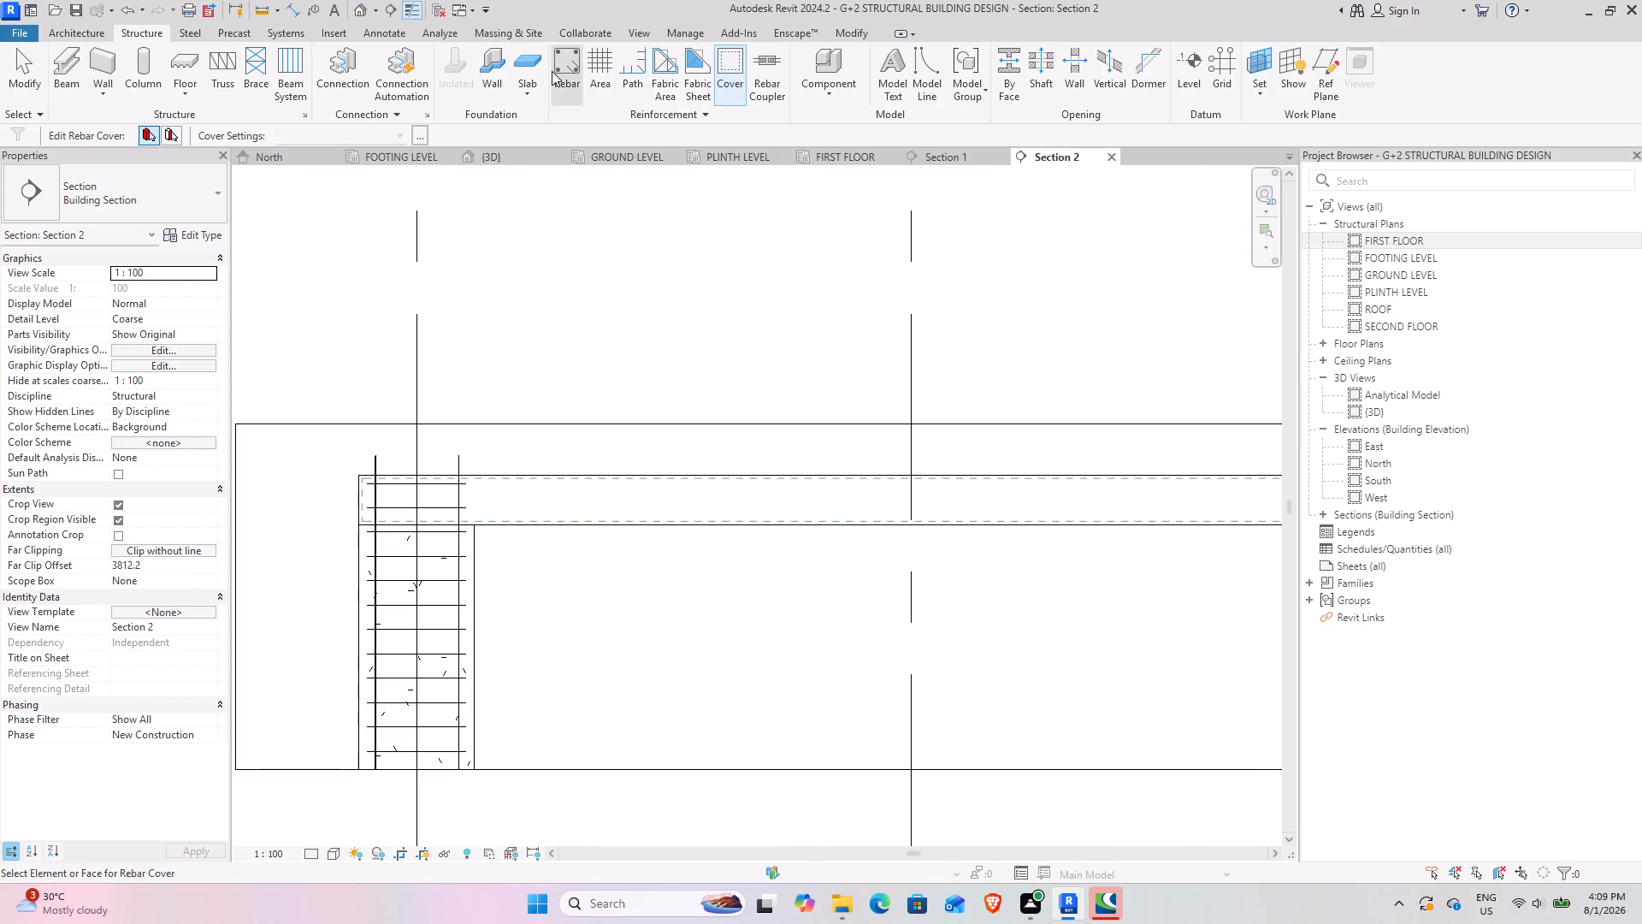
{"action": "left_click", "coordinate": [552, 69]}
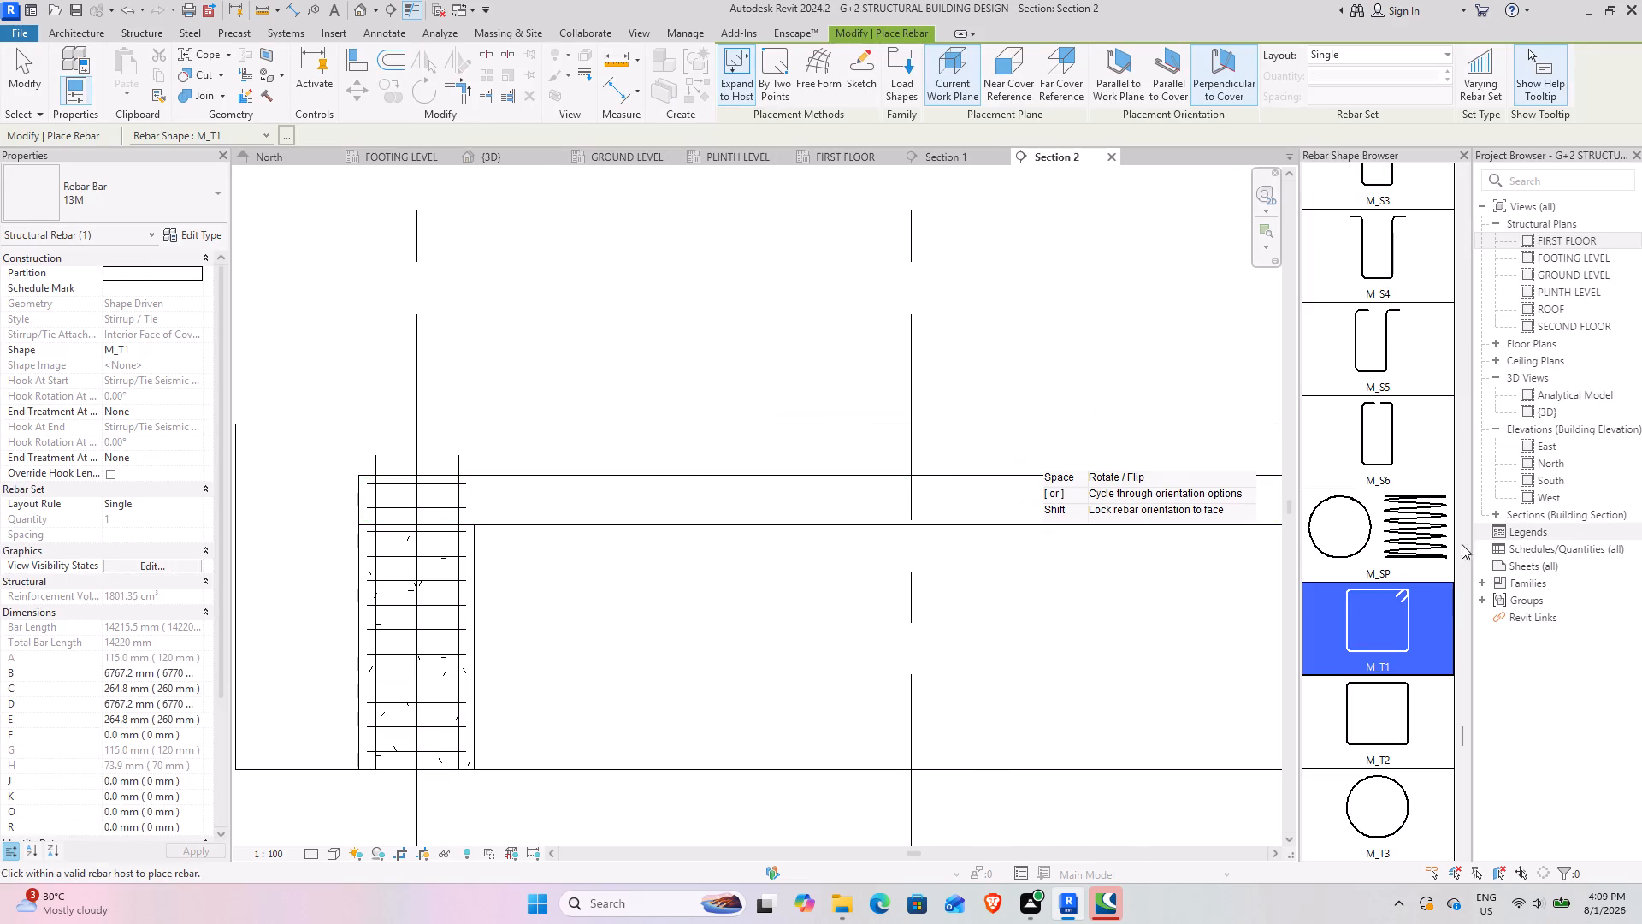
{"action": "scroll", "coordinate": [1404, 577], "scroll_direction": "down", "scroll_amount": 17}
{"action": "middle_click_drag", "start_coordinate": [967, 613], "coordinate": [965, 613]}
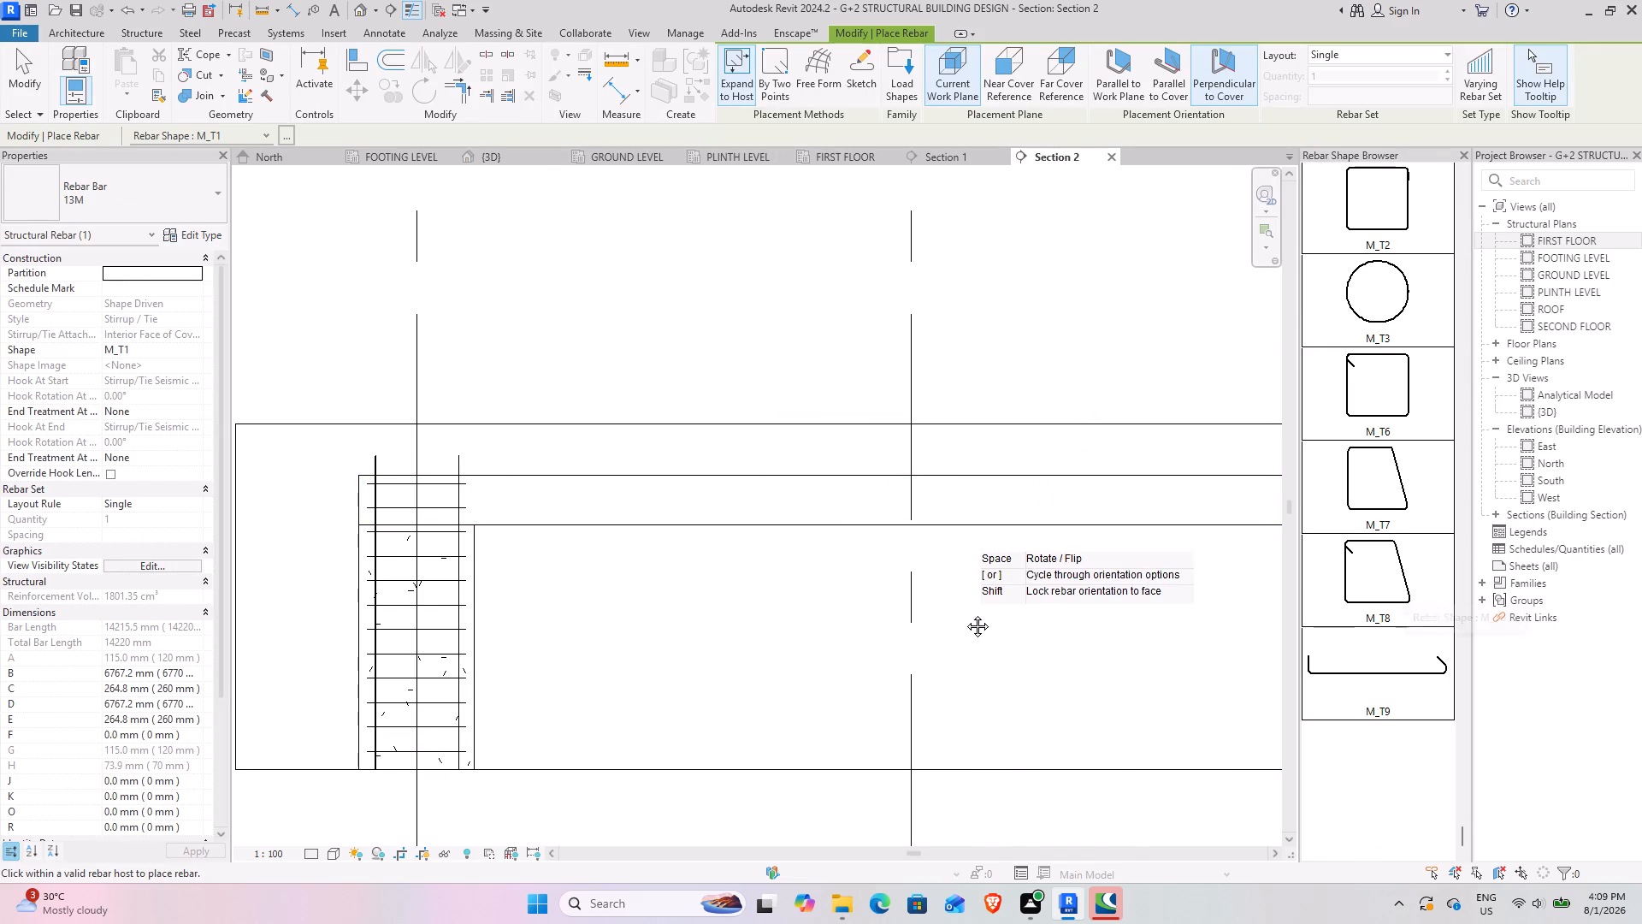
{"action": "middle_click_drag", "start_coordinate": [965, 613], "coordinate": [625, 619]}
{"action": "scroll", "coordinate": [1422, 524], "scroll_direction": "down", "scroll_amount": 2}
{"action": "scroll", "coordinate": [1415, 532], "scroll_direction": "up", "scroll_amount": 9}
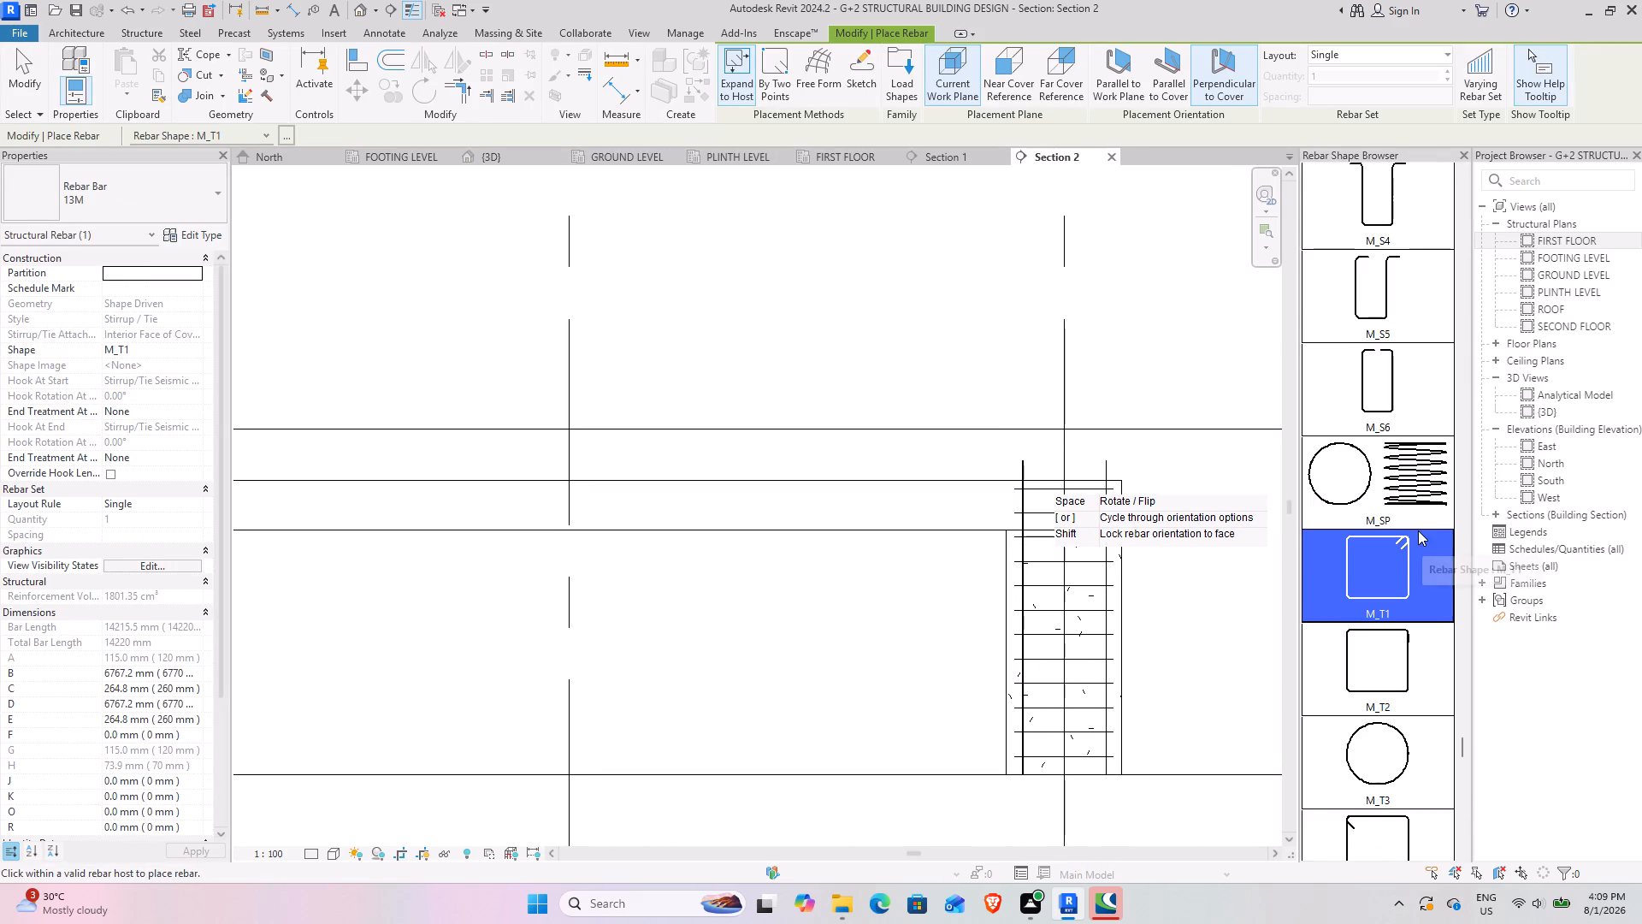
{"action": "scroll", "coordinate": [1418, 530], "scroll_direction": "up", "scroll_amount": 4}
{"action": "scroll", "coordinate": [1418, 530], "scroll_direction": "up", "scroll_amount": 17}
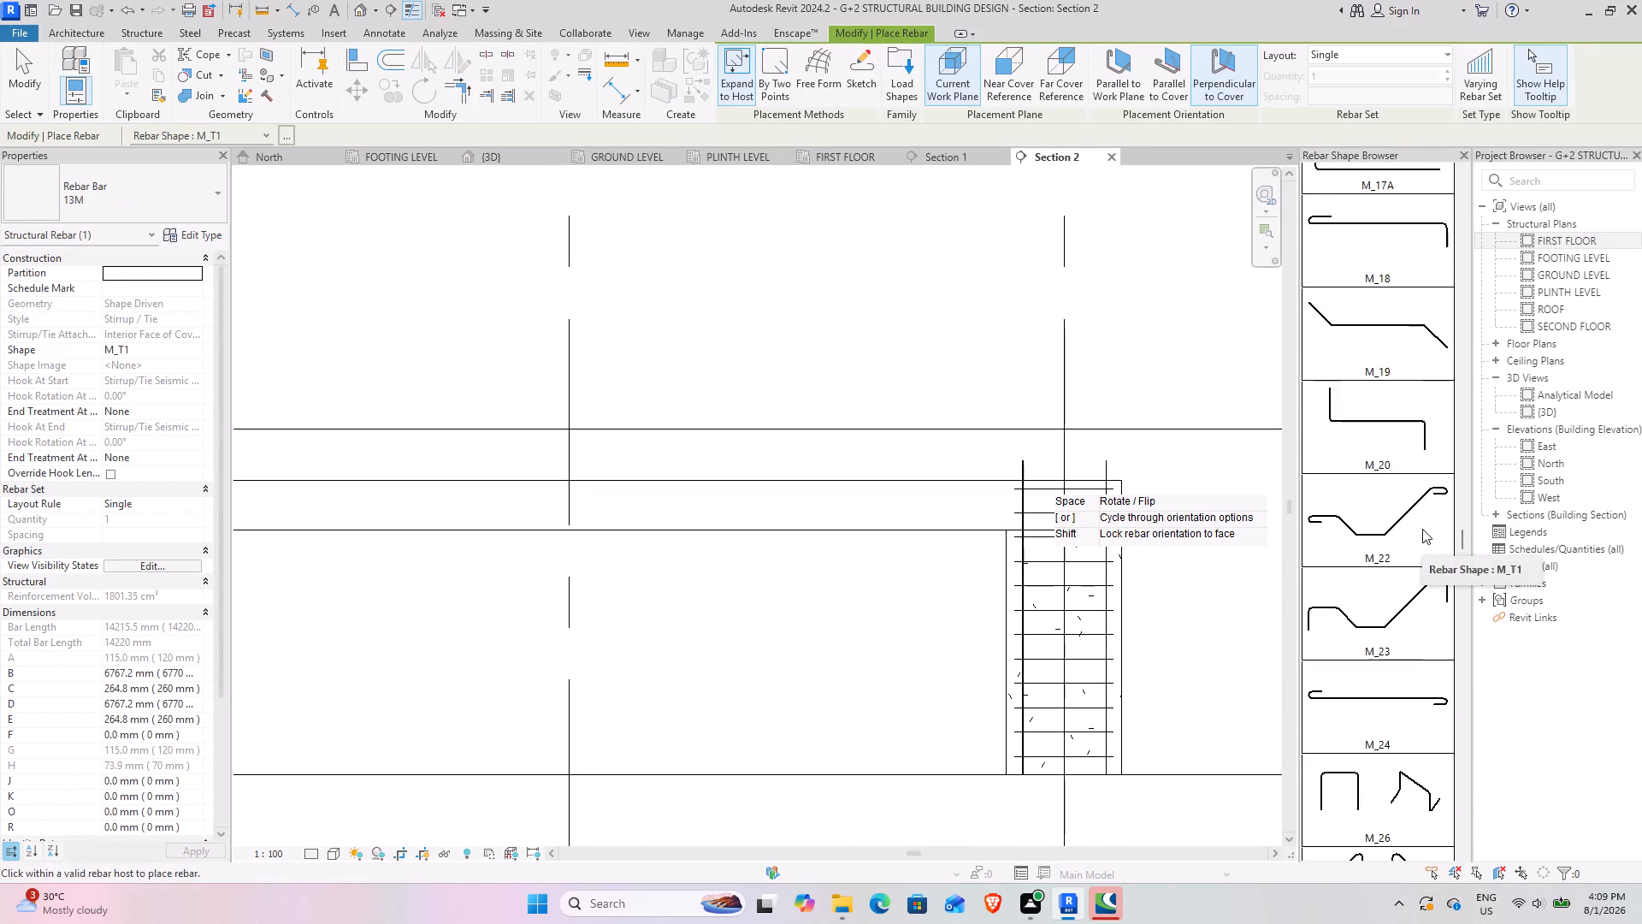
{"action": "scroll", "coordinate": [1422, 529], "scroll_direction": "up", "scroll_amount": 14}
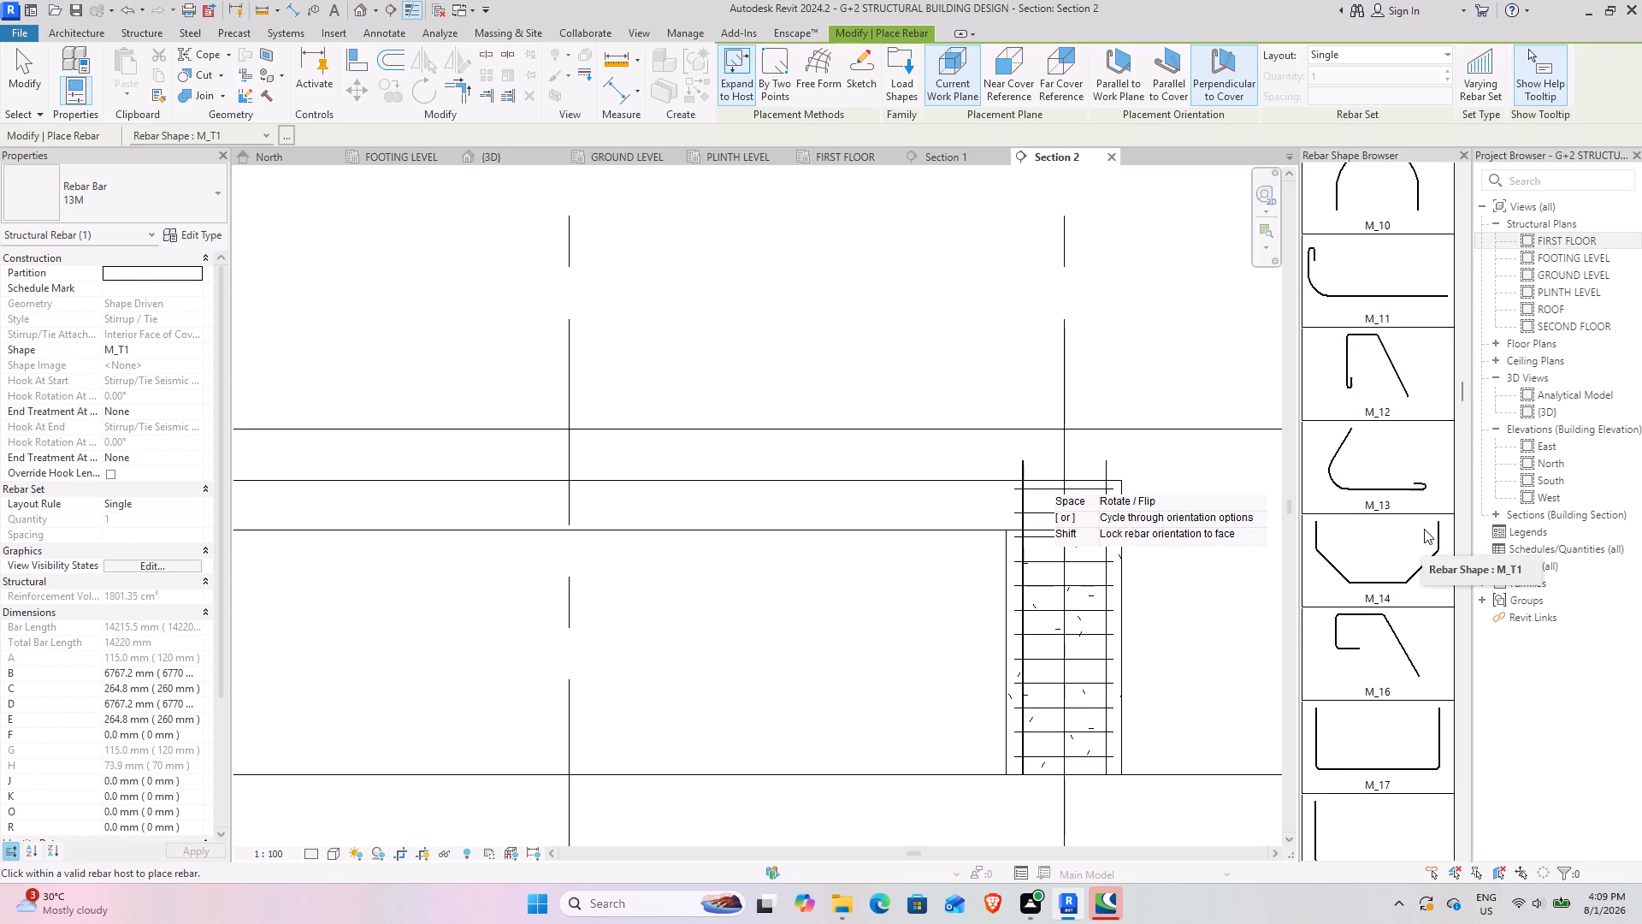
{"action": "scroll", "coordinate": [1424, 529], "scroll_direction": "up", "scroll_amount": 15}
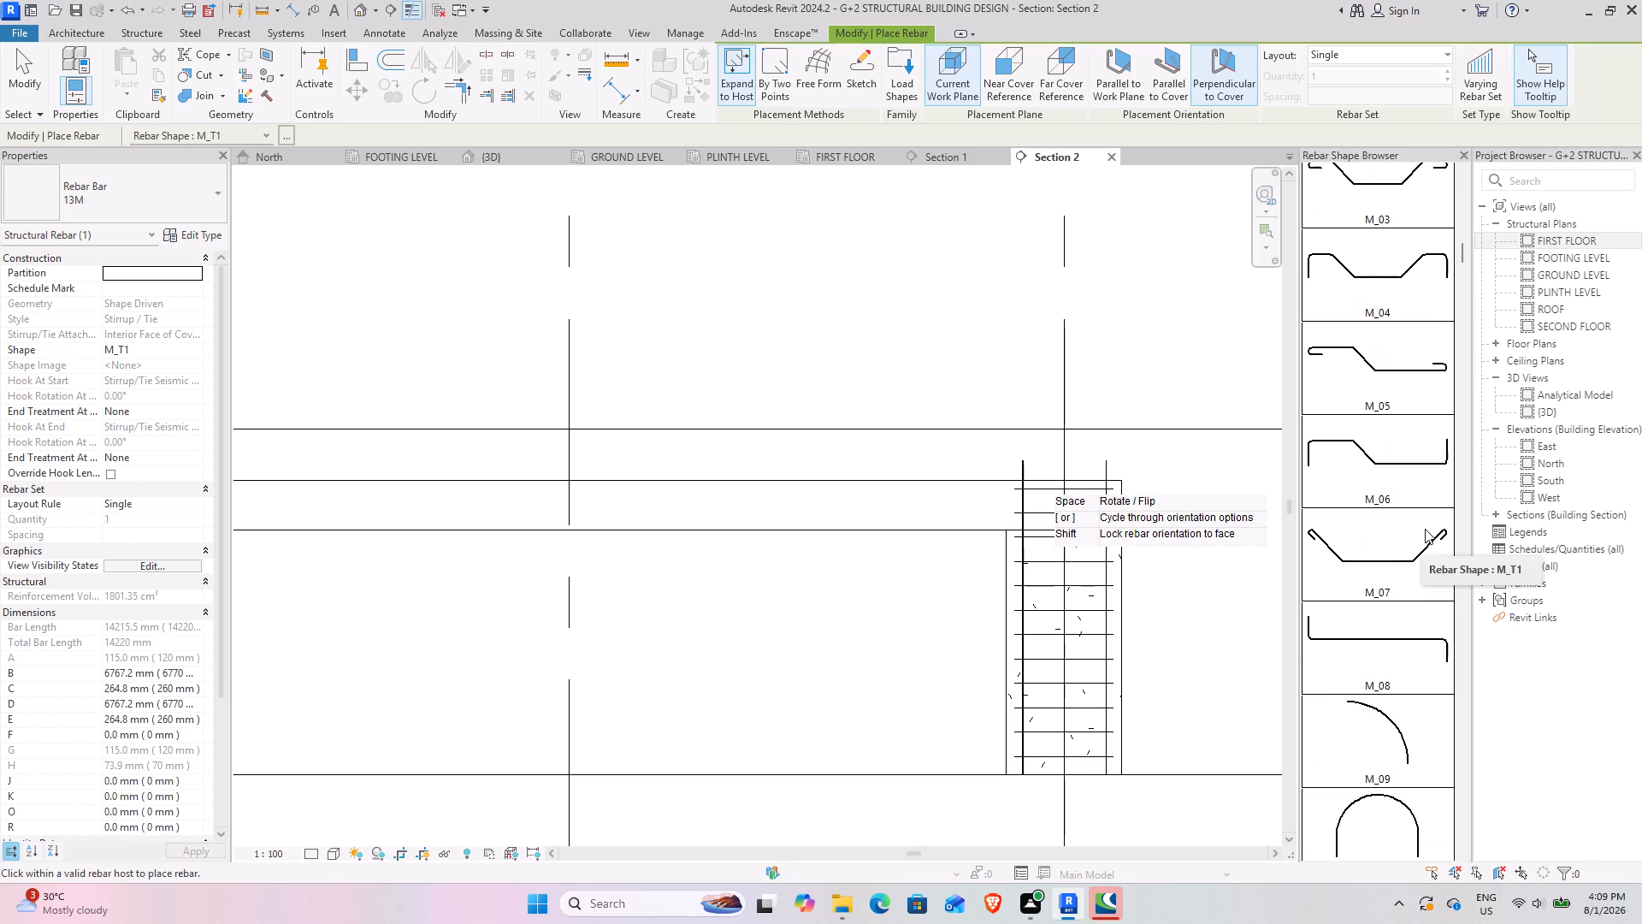
{"action": "scroll", "coordinate": [1435, 529], "scroll_direction": "down", "scroll_amount": 3}
{"action": "scroll", "coordinate": [1435, 529], "scroll_direction": "up", "scroll_amount": 5}
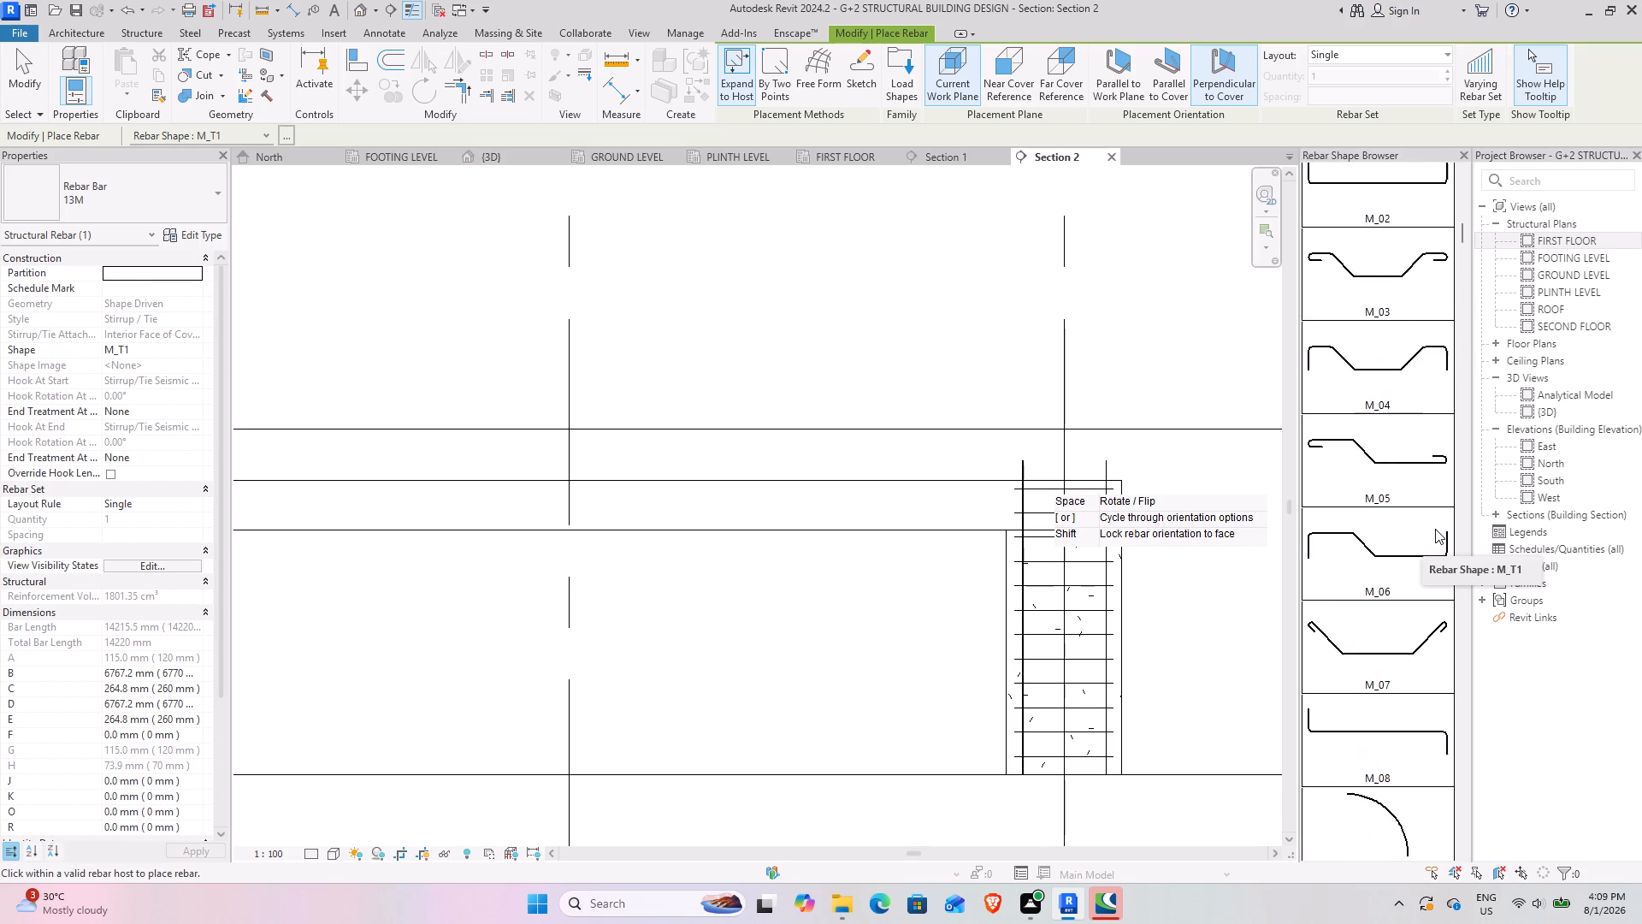
{"action": "scroll", "coordinate": [1435, 529], "scroll_direction": "up", "scroll_amount": 8}
{"action": "scroll", "coordinate": [1435, 529], "scroll_direction": "down", "scroll_amount": 6}
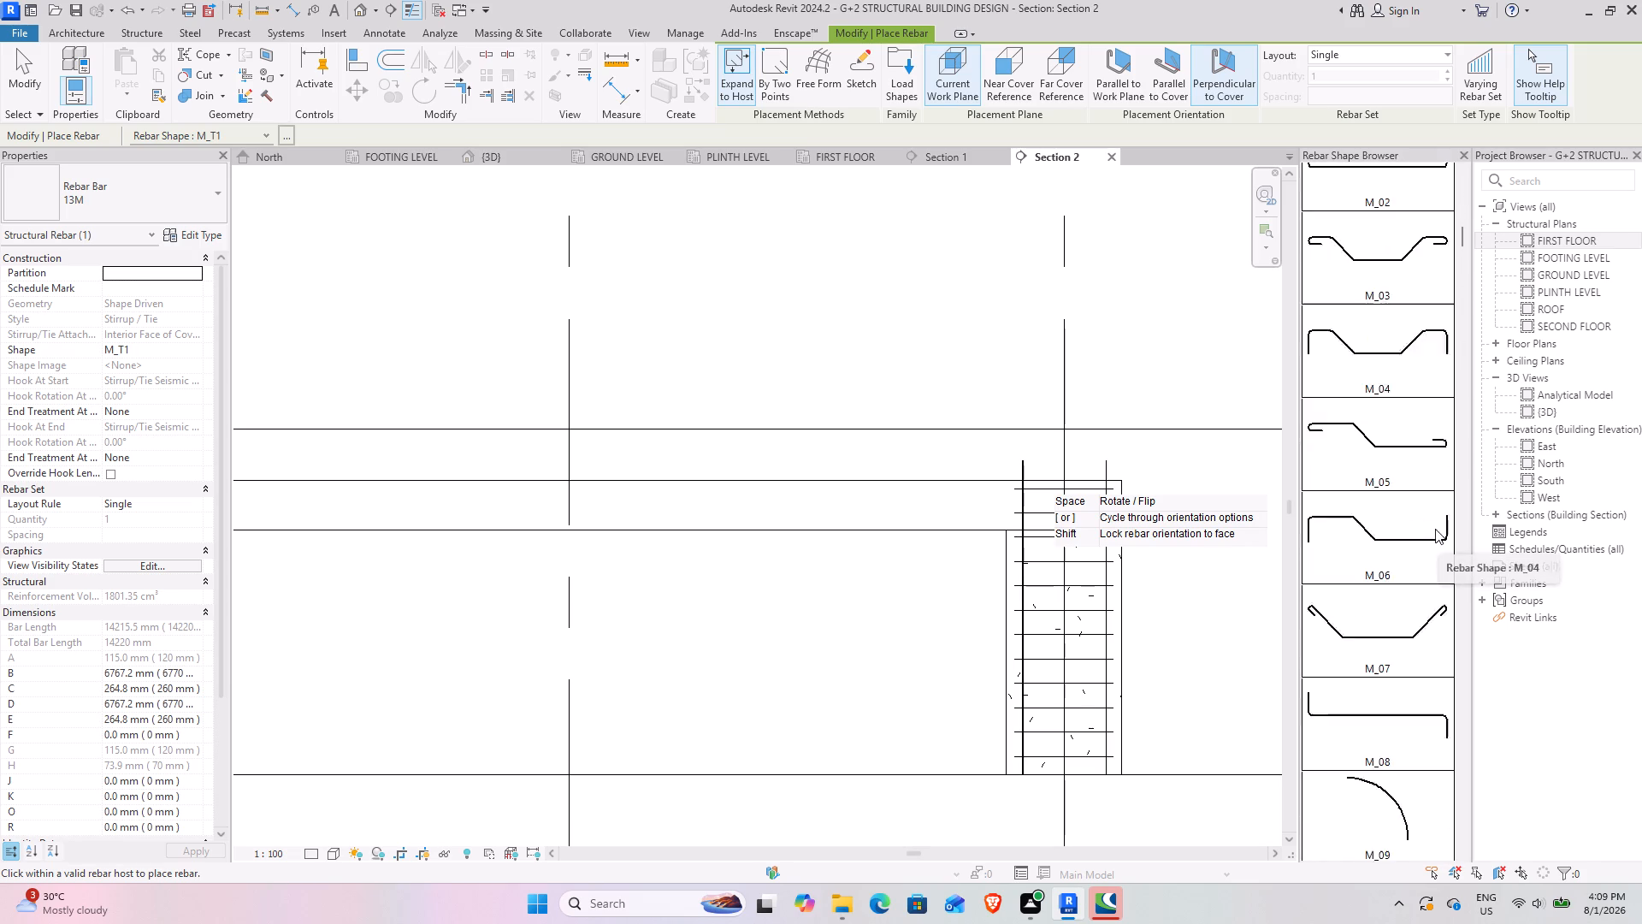
{"action": "scroll", "coordinate": [1435, 529], "scroll_direction": "down", "scroll_amount": 12}
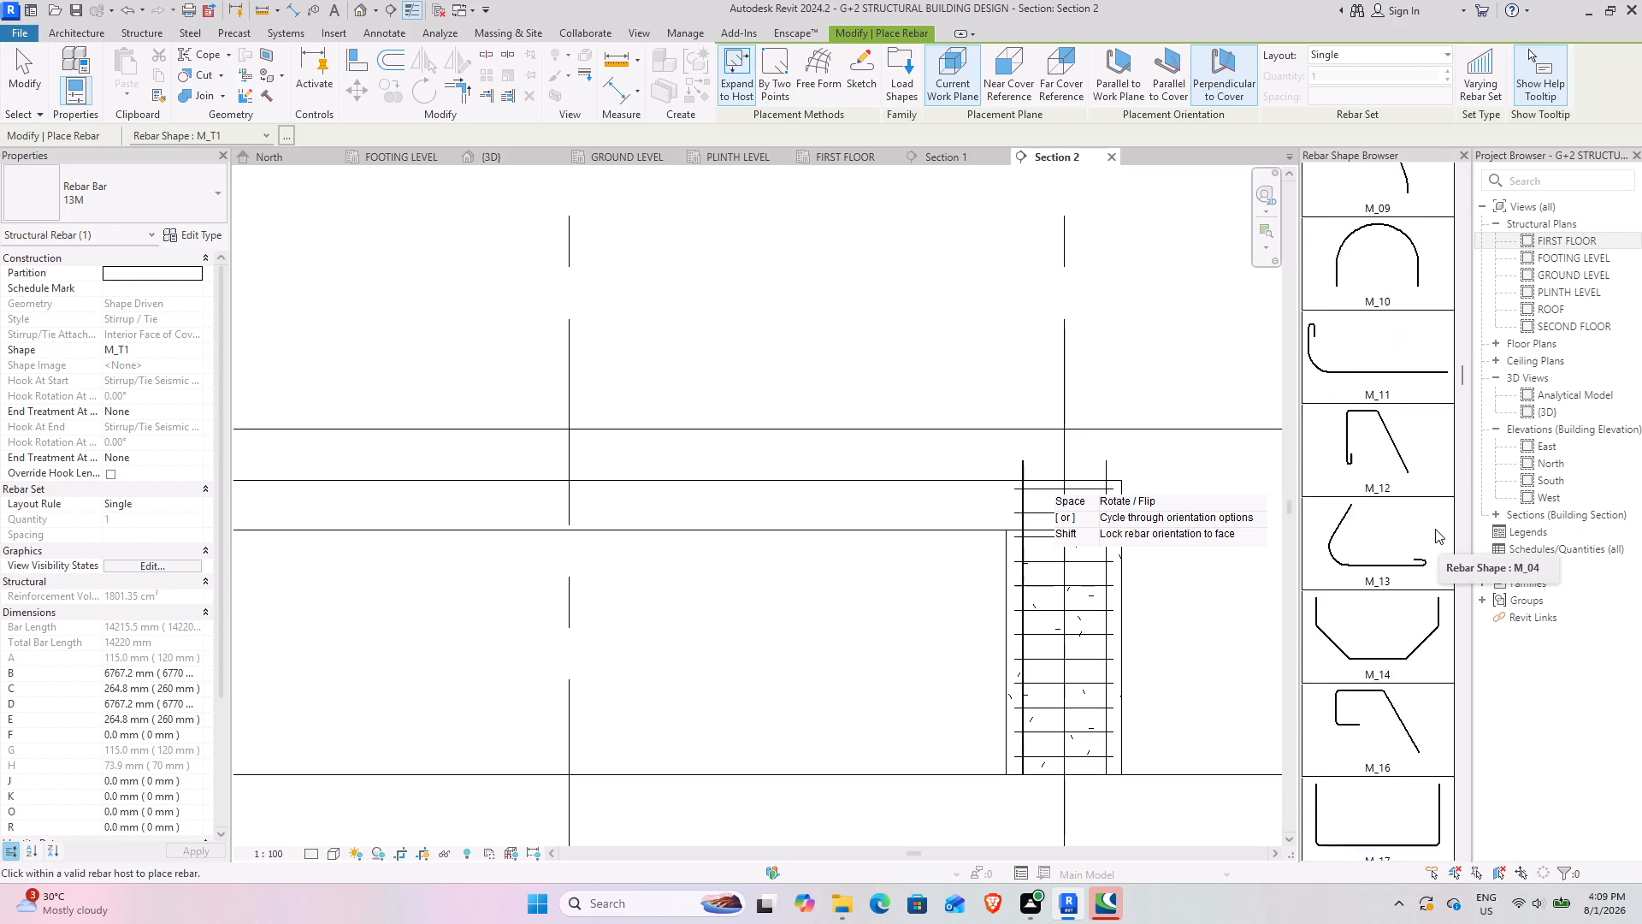
{"action": "scroll", "coordinate": [1435, 529], "scroll_direction": "down", "scroll_amount": 9}
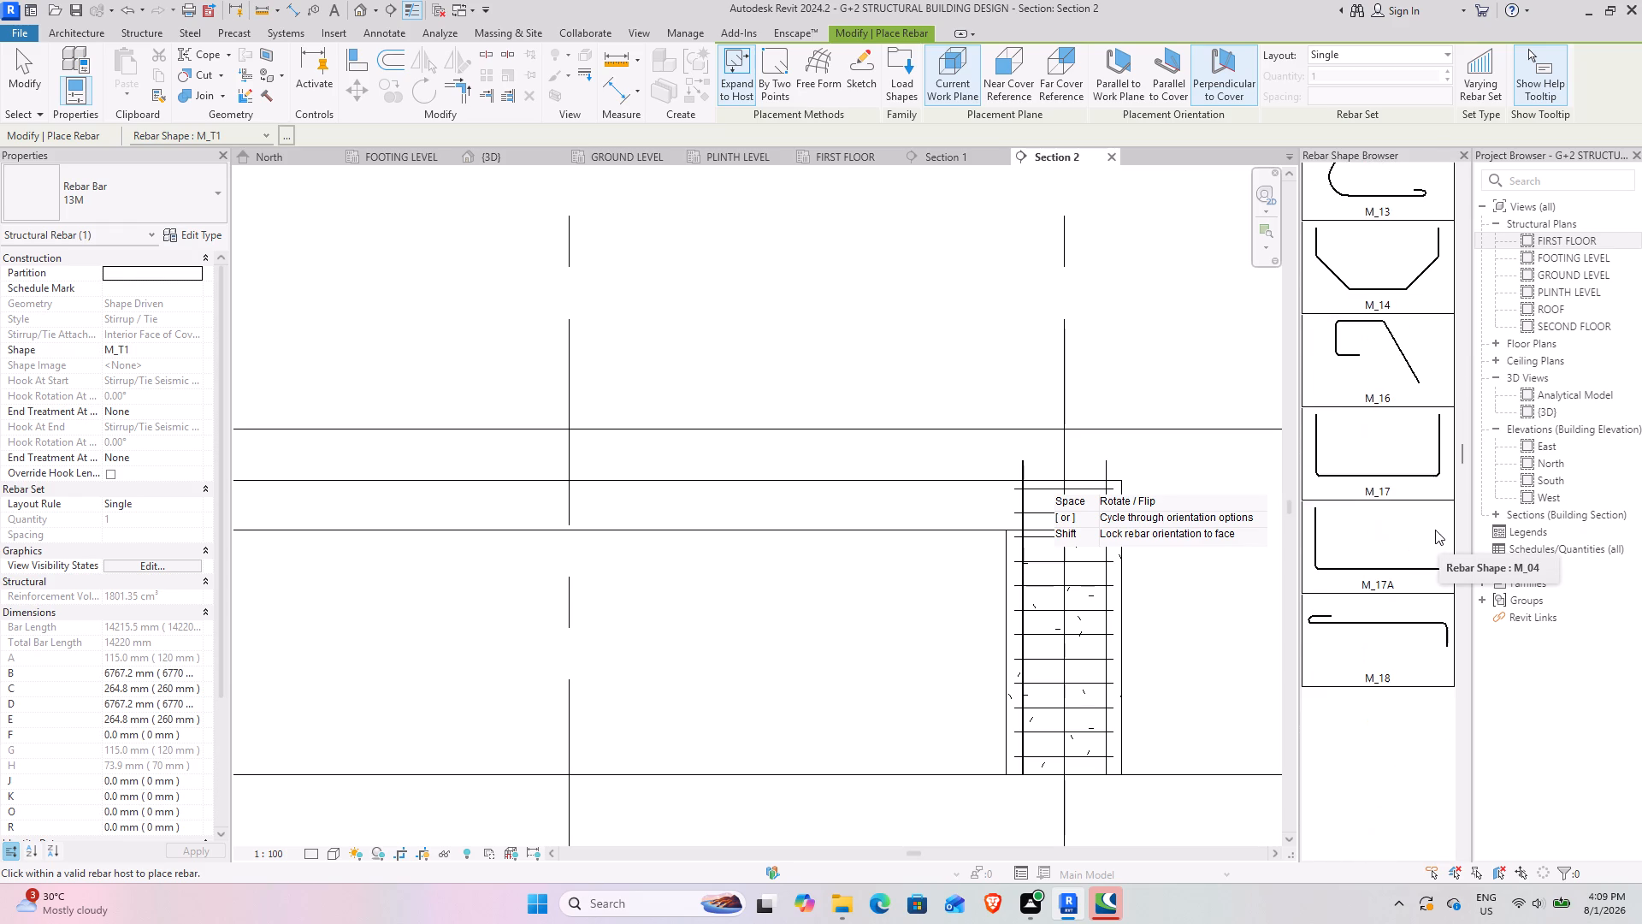
{"action": "scroll", "coordinate": [1435, 530], "scroll_direction": "down", "scroll_amount": 2}
{"action": "scroll", "coordinate": [1395, 637], "scroll_direction": "down", "scroll_amount": 4}
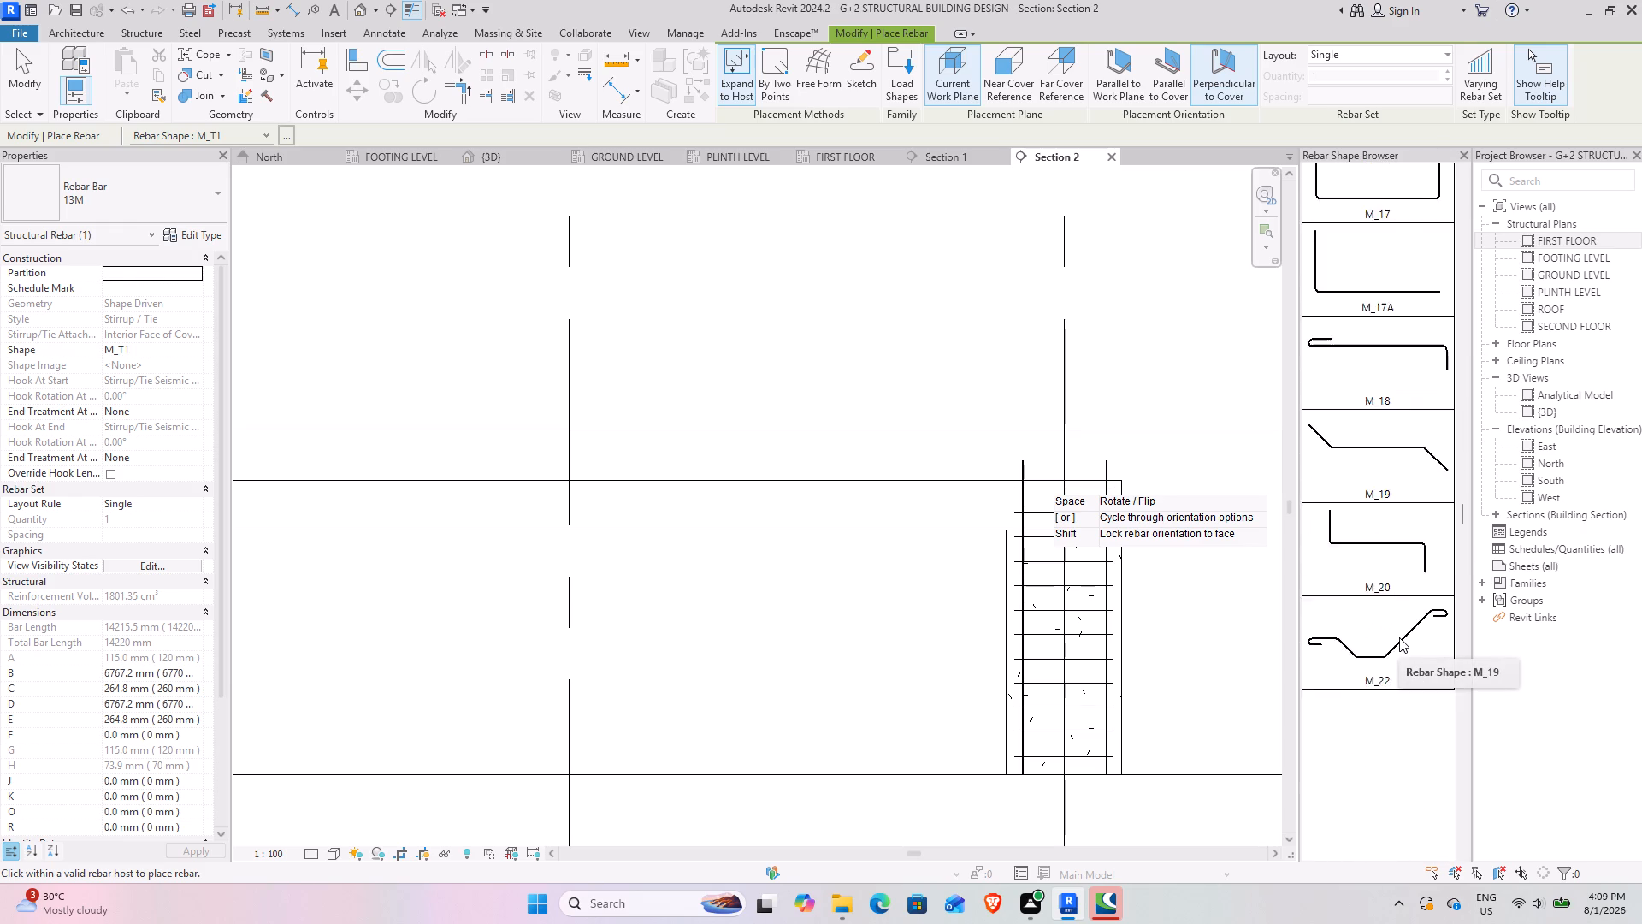
{"action": "scroll", "coordinate": [1399, 637], "scroll_direction": "down", "scroll_amount": 5}
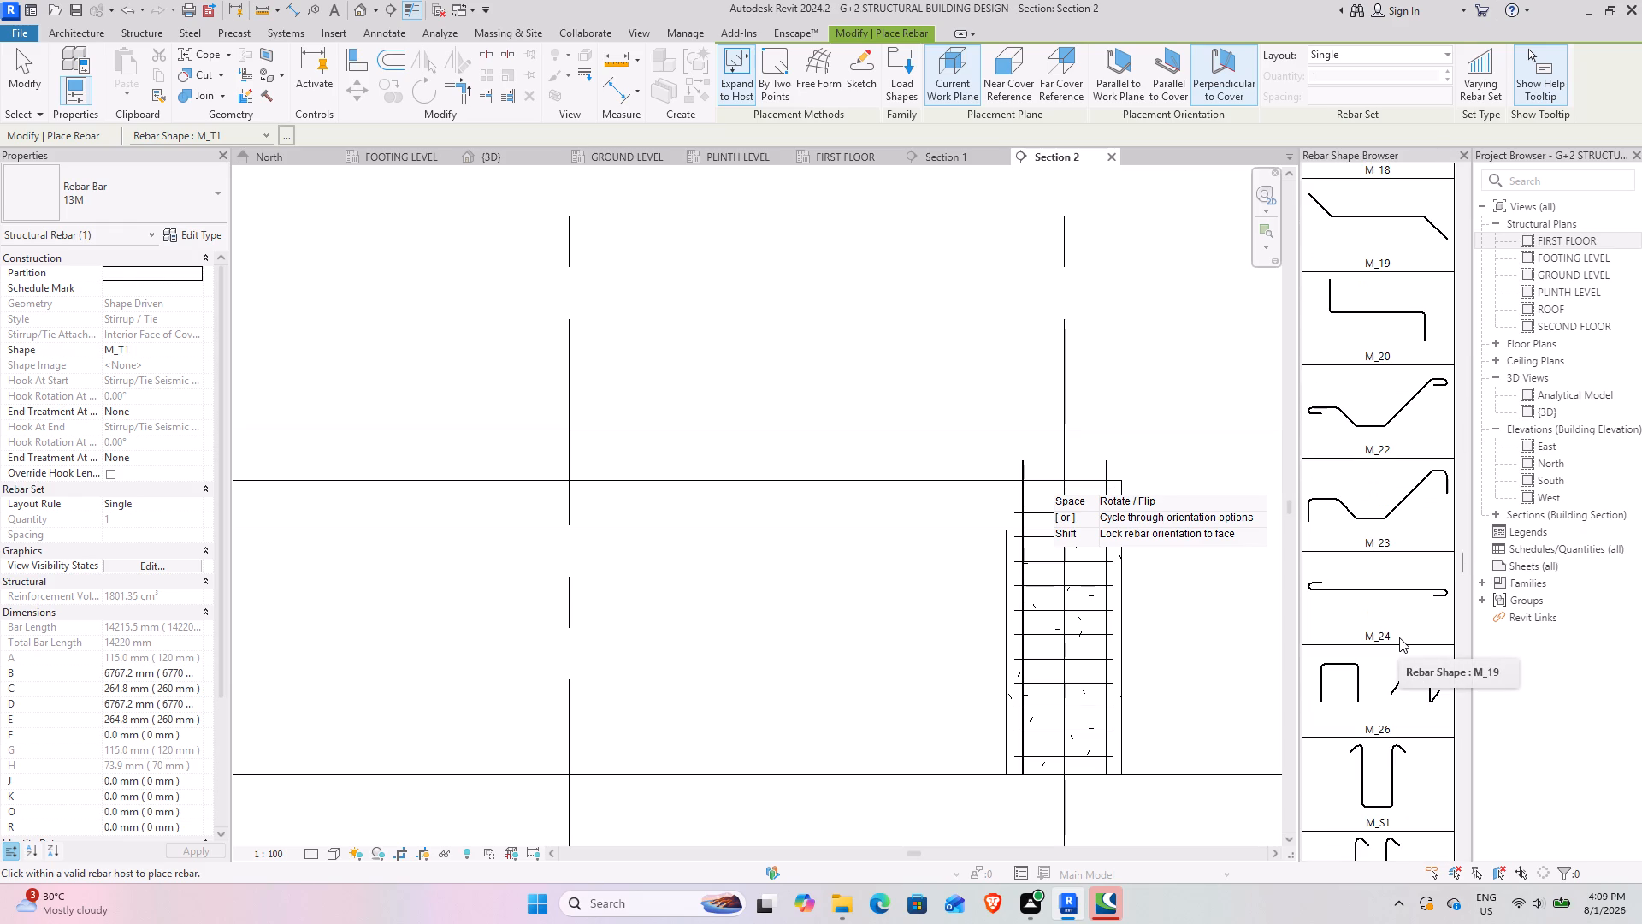
{"action": "scroll", "coordinate": [1405, 637], "scroll_direction": "down", "scroll_amount": 11}
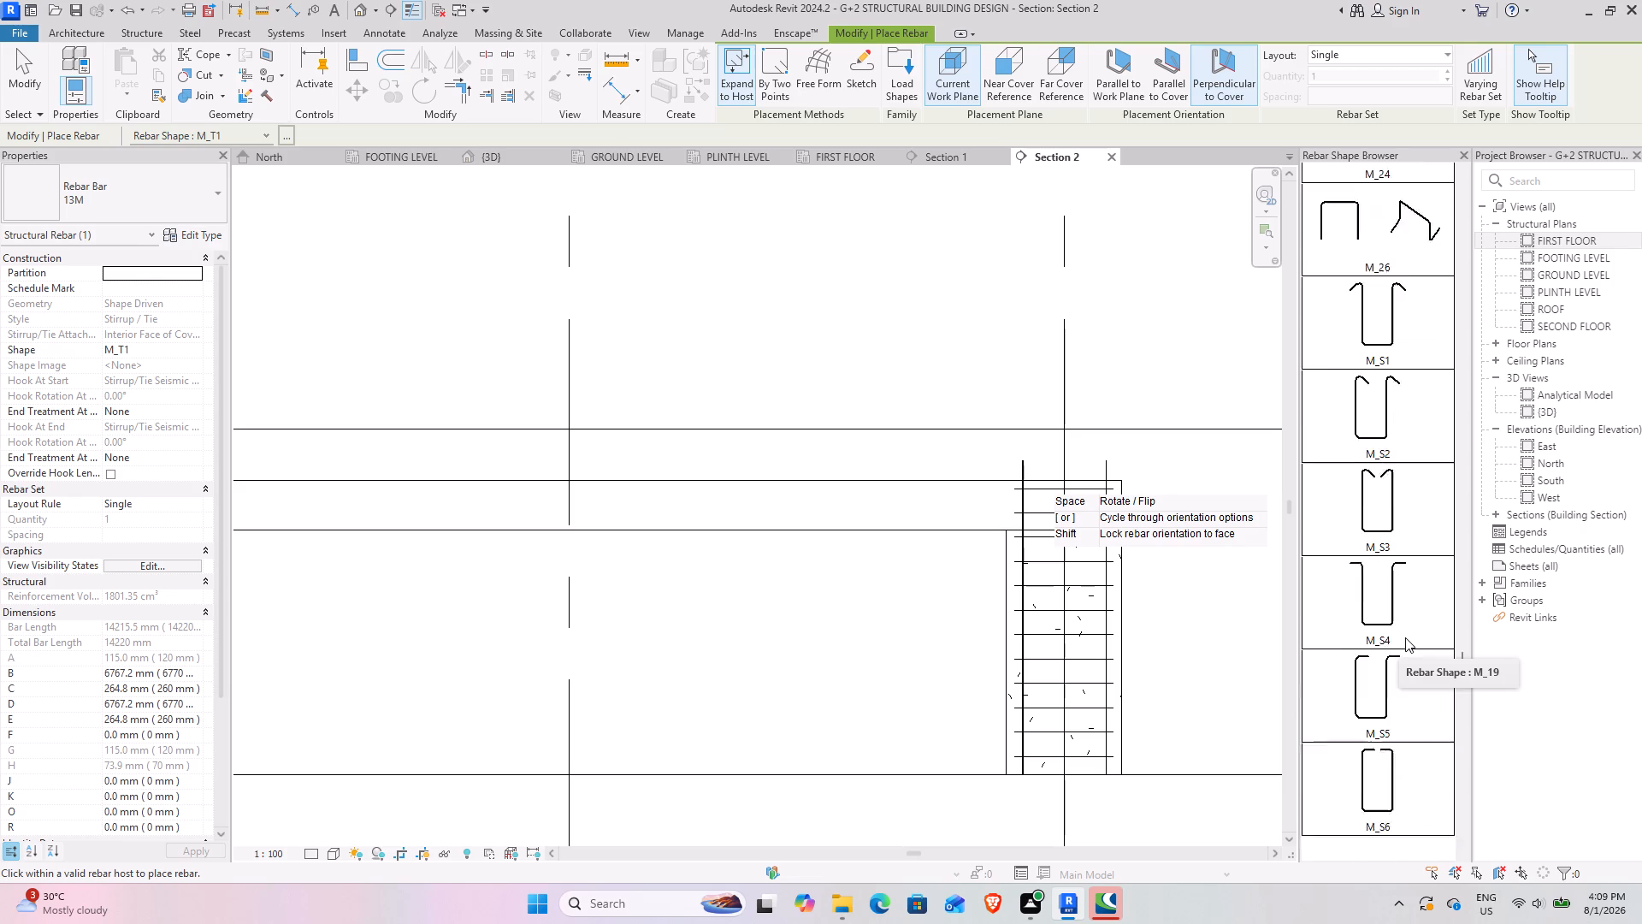
{"action": "scroll", "coordinate": [1405, 637], "scroll_direction": "down", "scroll_amount": 10}
{"action": "scroll", "coordinate": [1413, 637], "scroll_direction": "down", "scroll_amount": 12}
{"action": "scroll", "coordinate": [1415, 637], "scroll_direction": "up", "scroll_amount": 3}
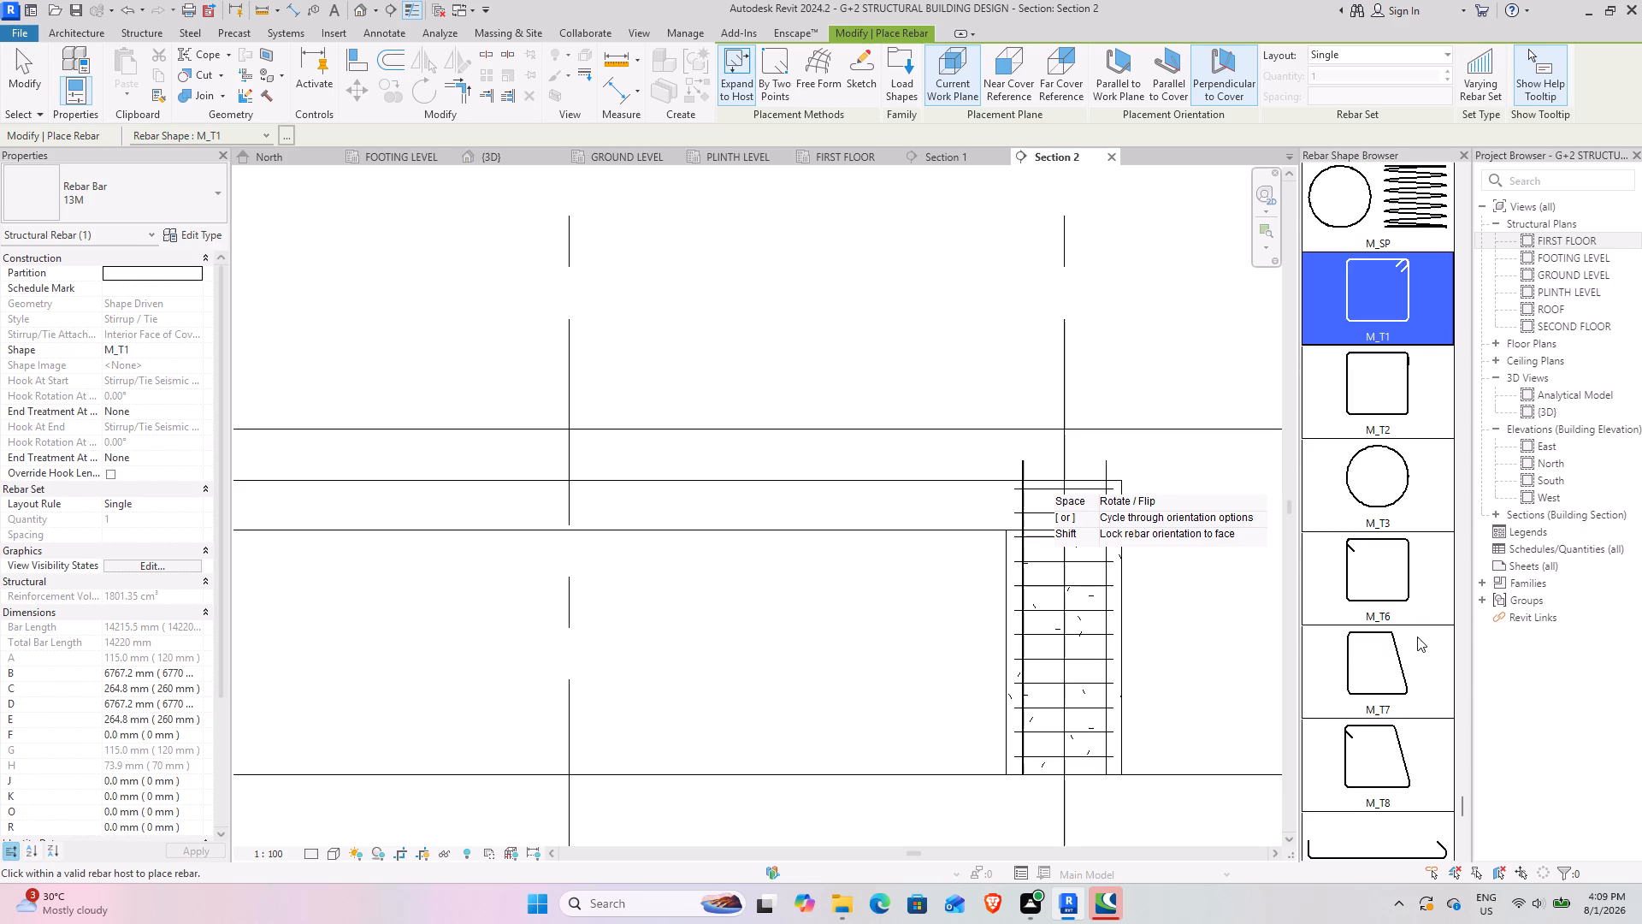
{"action": "scroll", "coordinate": [1417, 637], "scroll_direction": "up", "scroll_amount": 20}
{"action": "scroll", "coordinate": [1417, 637], "scroll_direction": "up", "scroll_amount": 8}
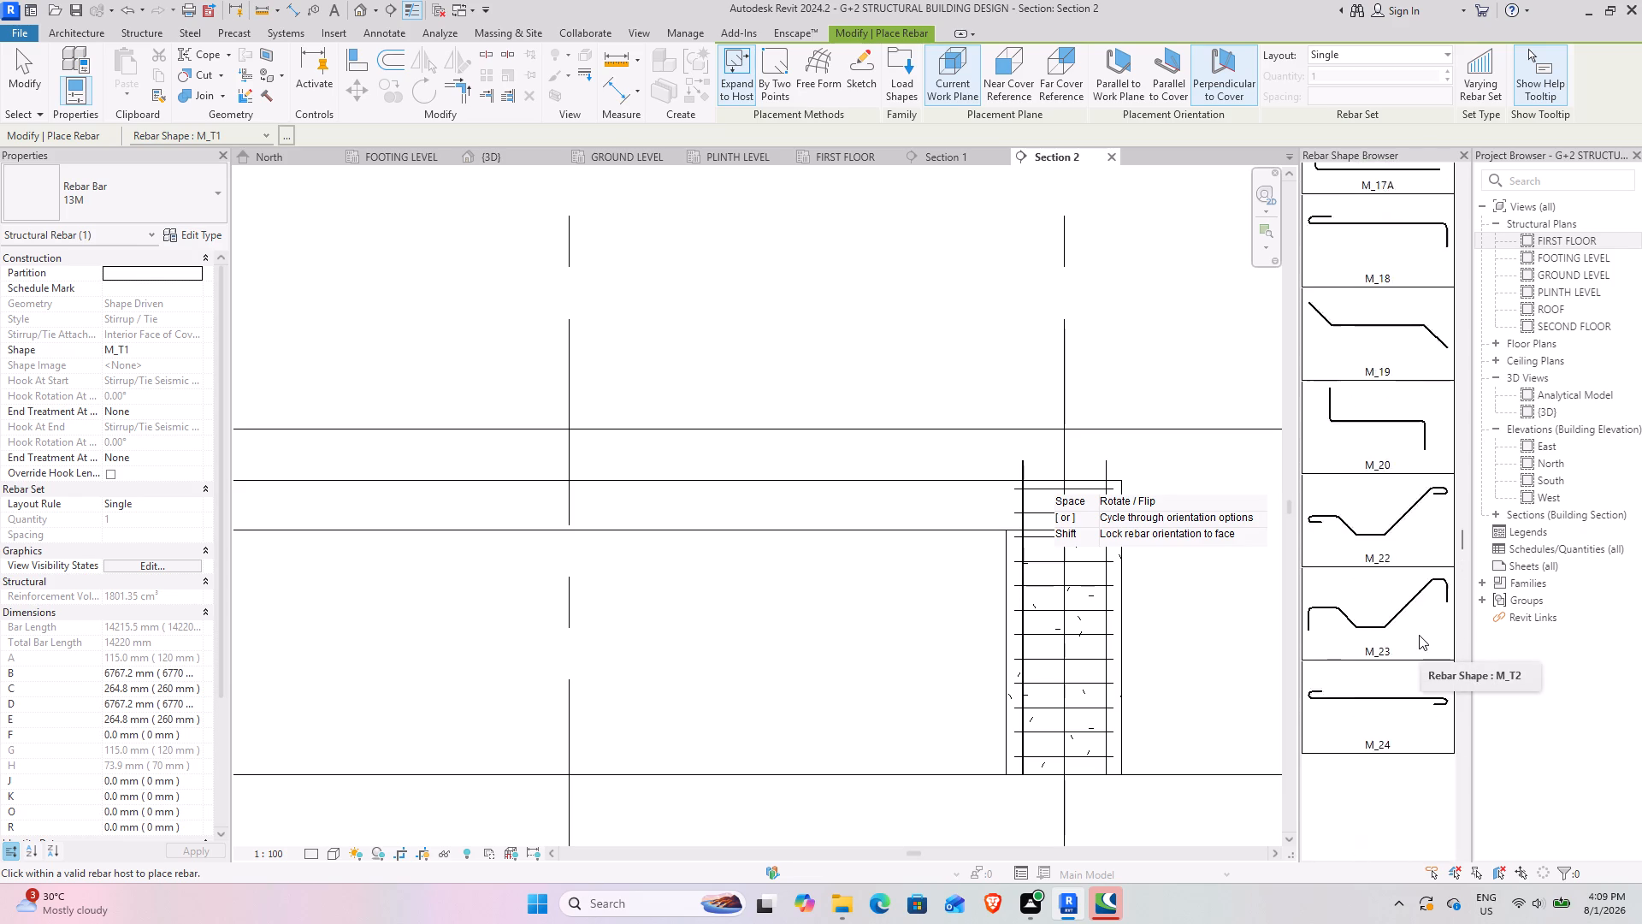
{"action": "scroll", "coordinate": [1419, 635], "scroll_direction": "up", "scroll_amount": 14}
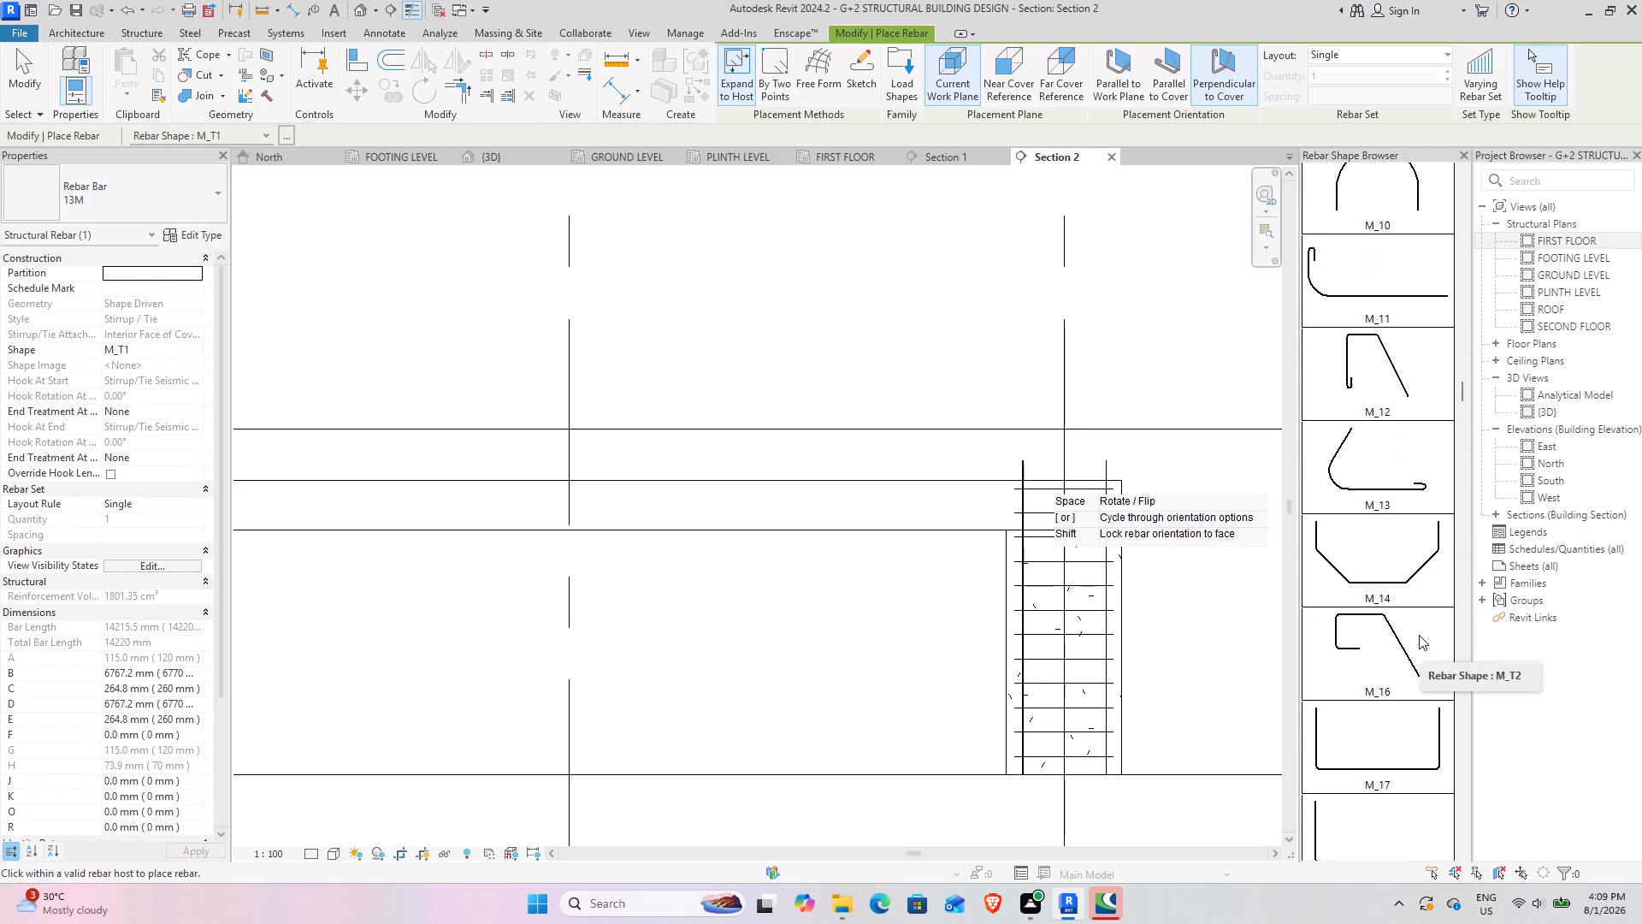
{"action": "scroll", "coordinate": [1419, 635], "scroll_direction": "up", "scroll_amount": 14}
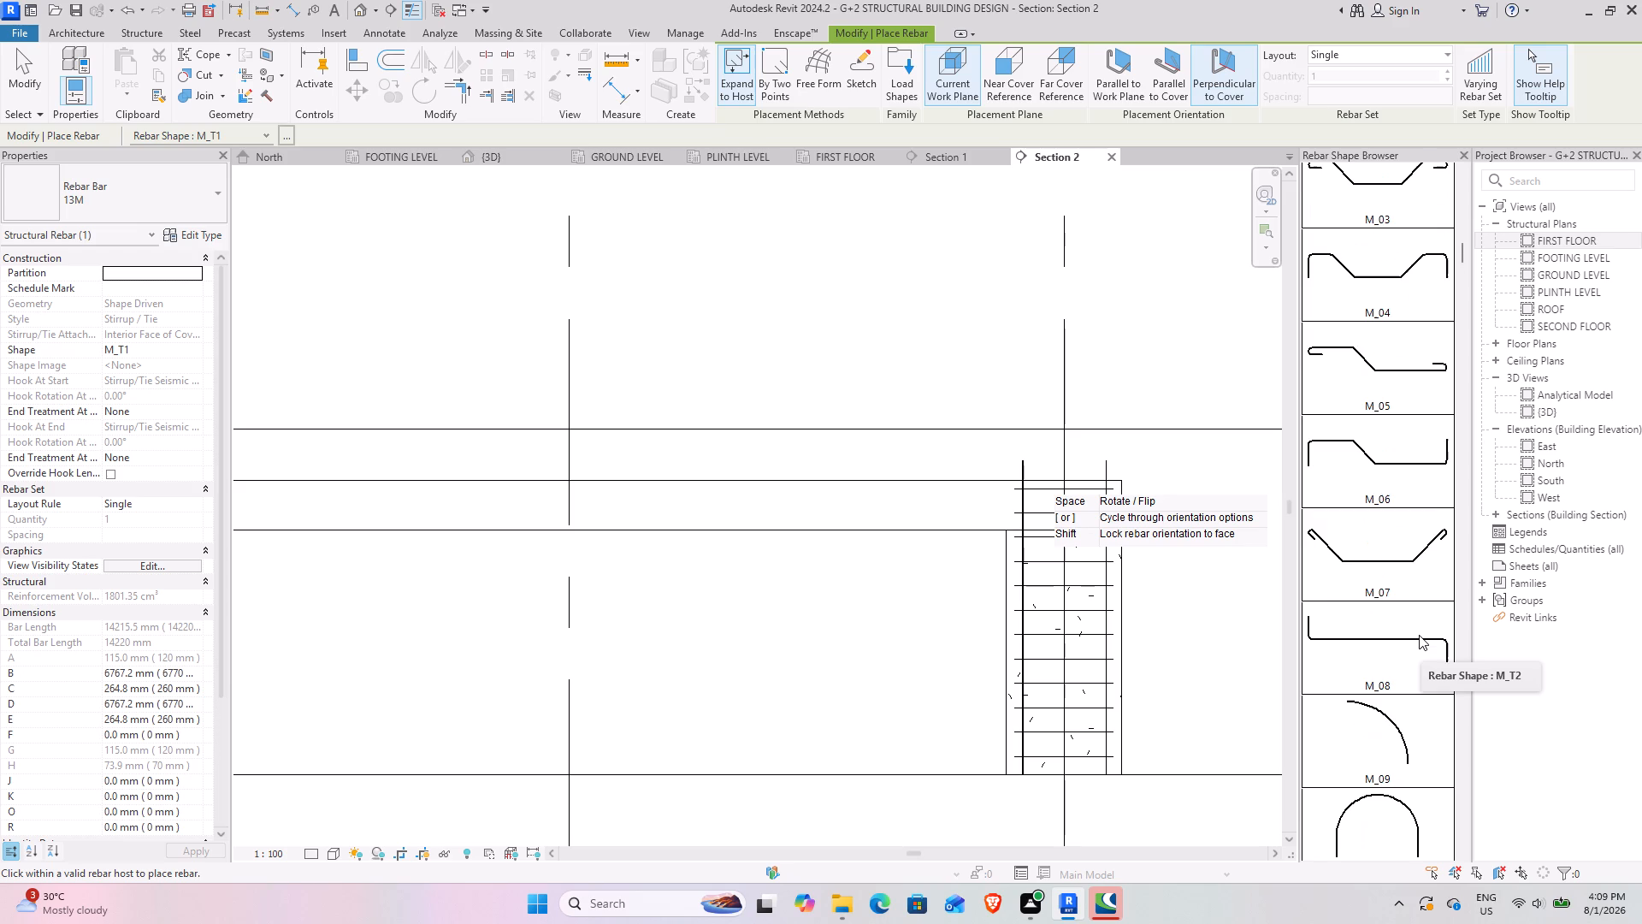
{"action": "scroll", "coordinate": [1419, 635], "scroll_direction": "up", "scroll_amount": 6}
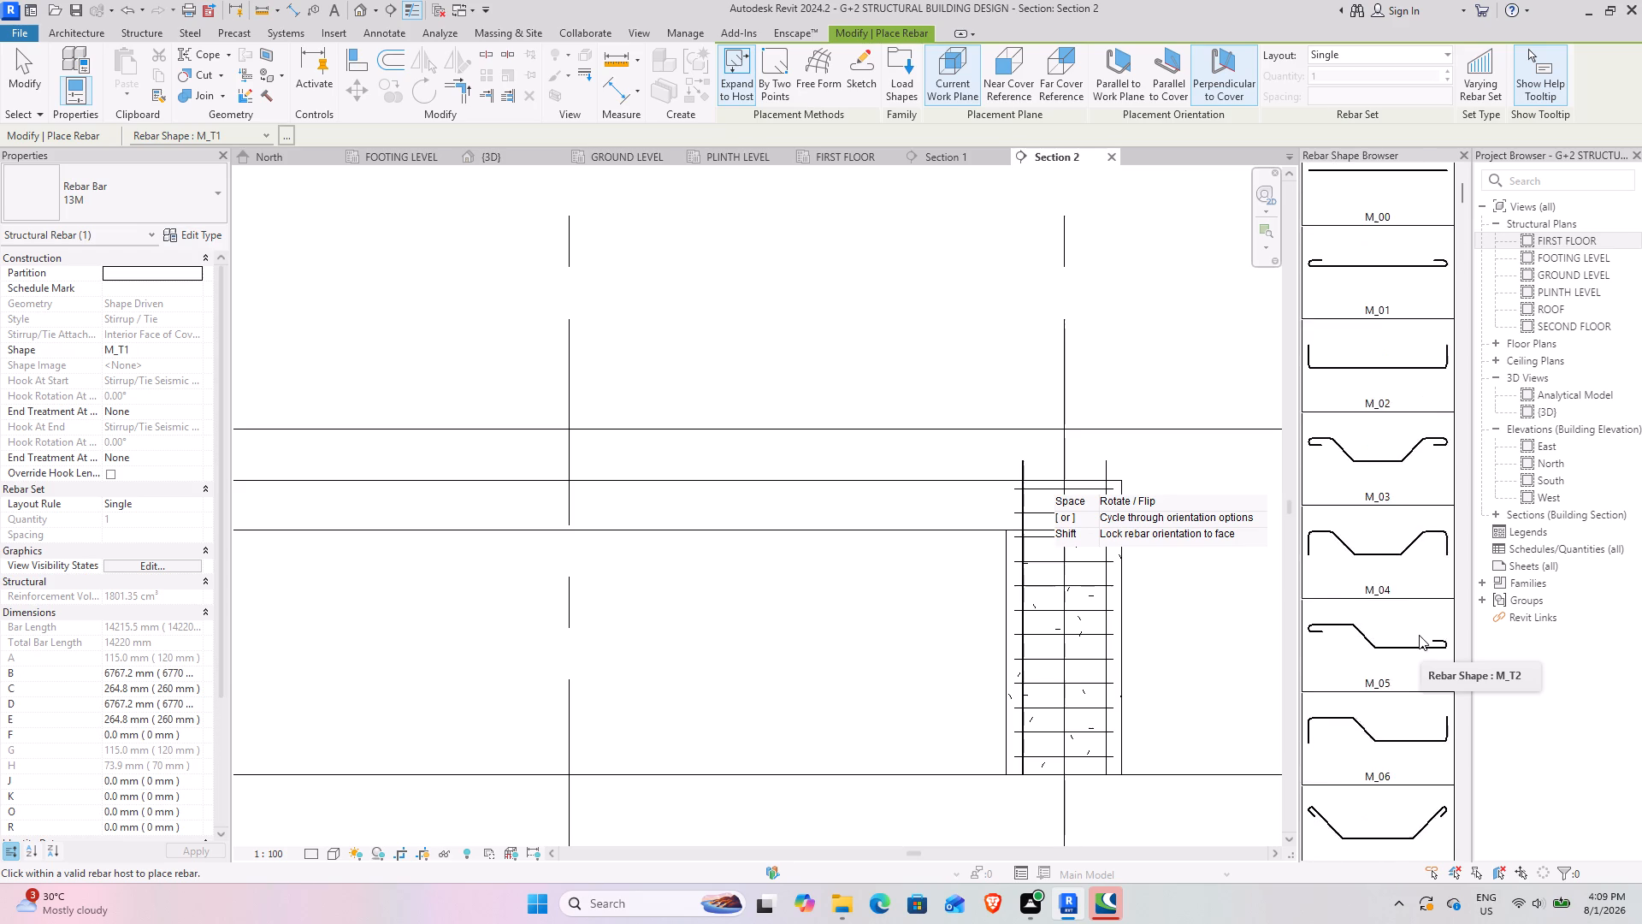
{"action": "scroll", "coordinate": [1419, 635], "scroll_direction": "up", "scroll_amount": 4}
{"action": "left_click", "coordinate": [1376, 224]}
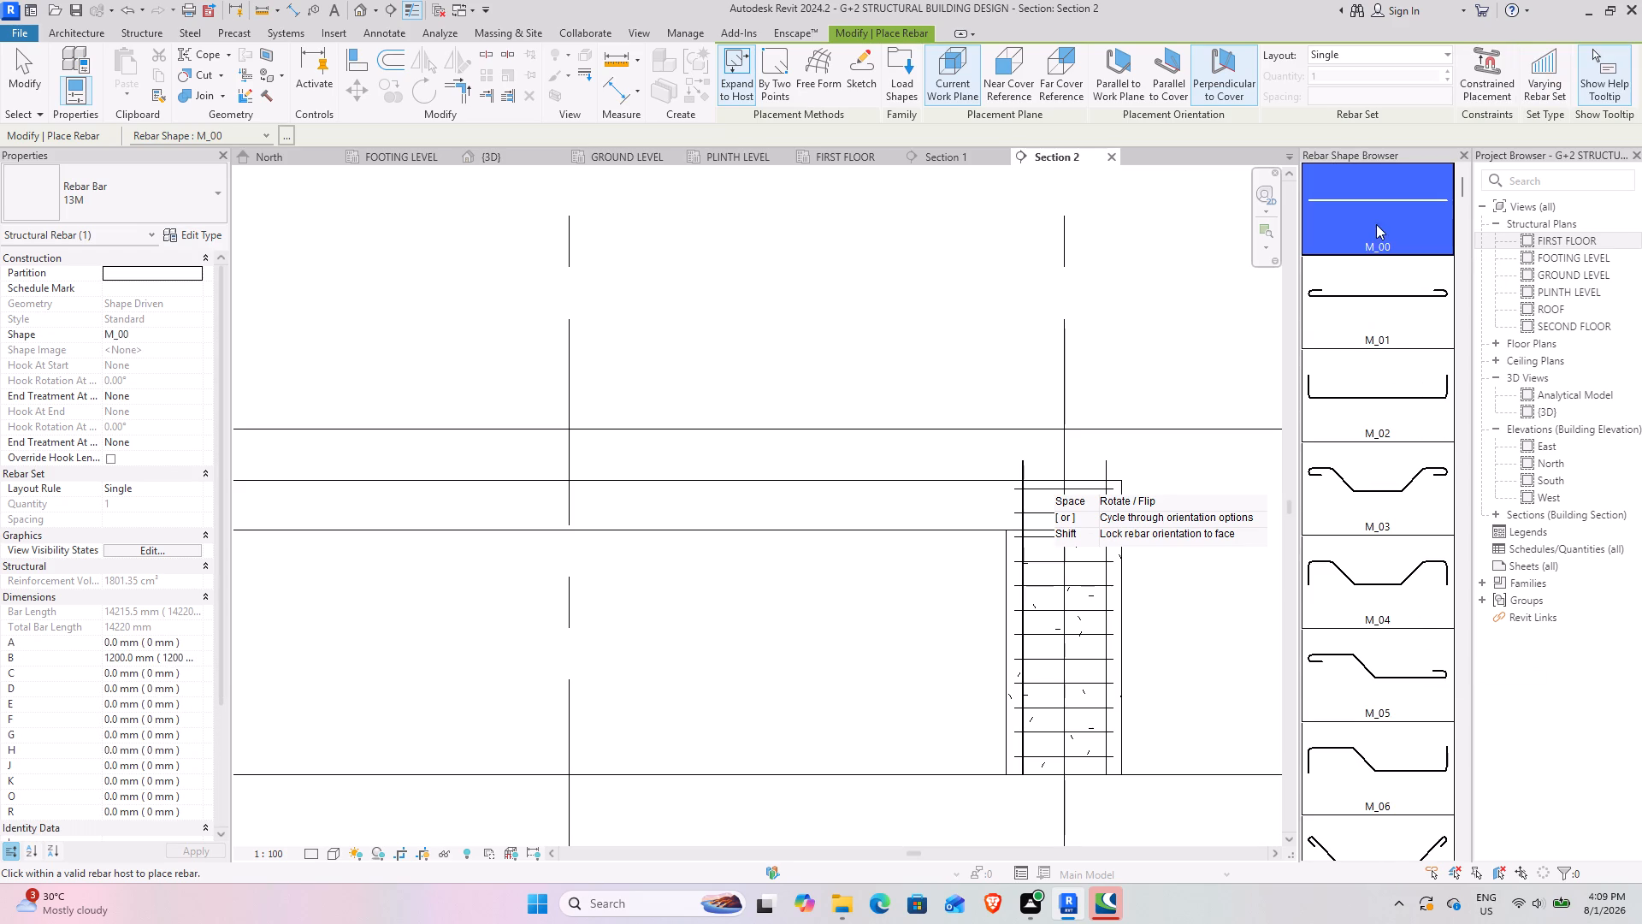
Set the section view's detail level to Fine and change its visual style.
{"action": "scroll", "coordinate": [724, 541], "scroll_direction": "down", "scroll_amount": 3}
{"action": "middle_click_drag", "start_coordinate": [745, 537], "coordinate": [1190, 566]}
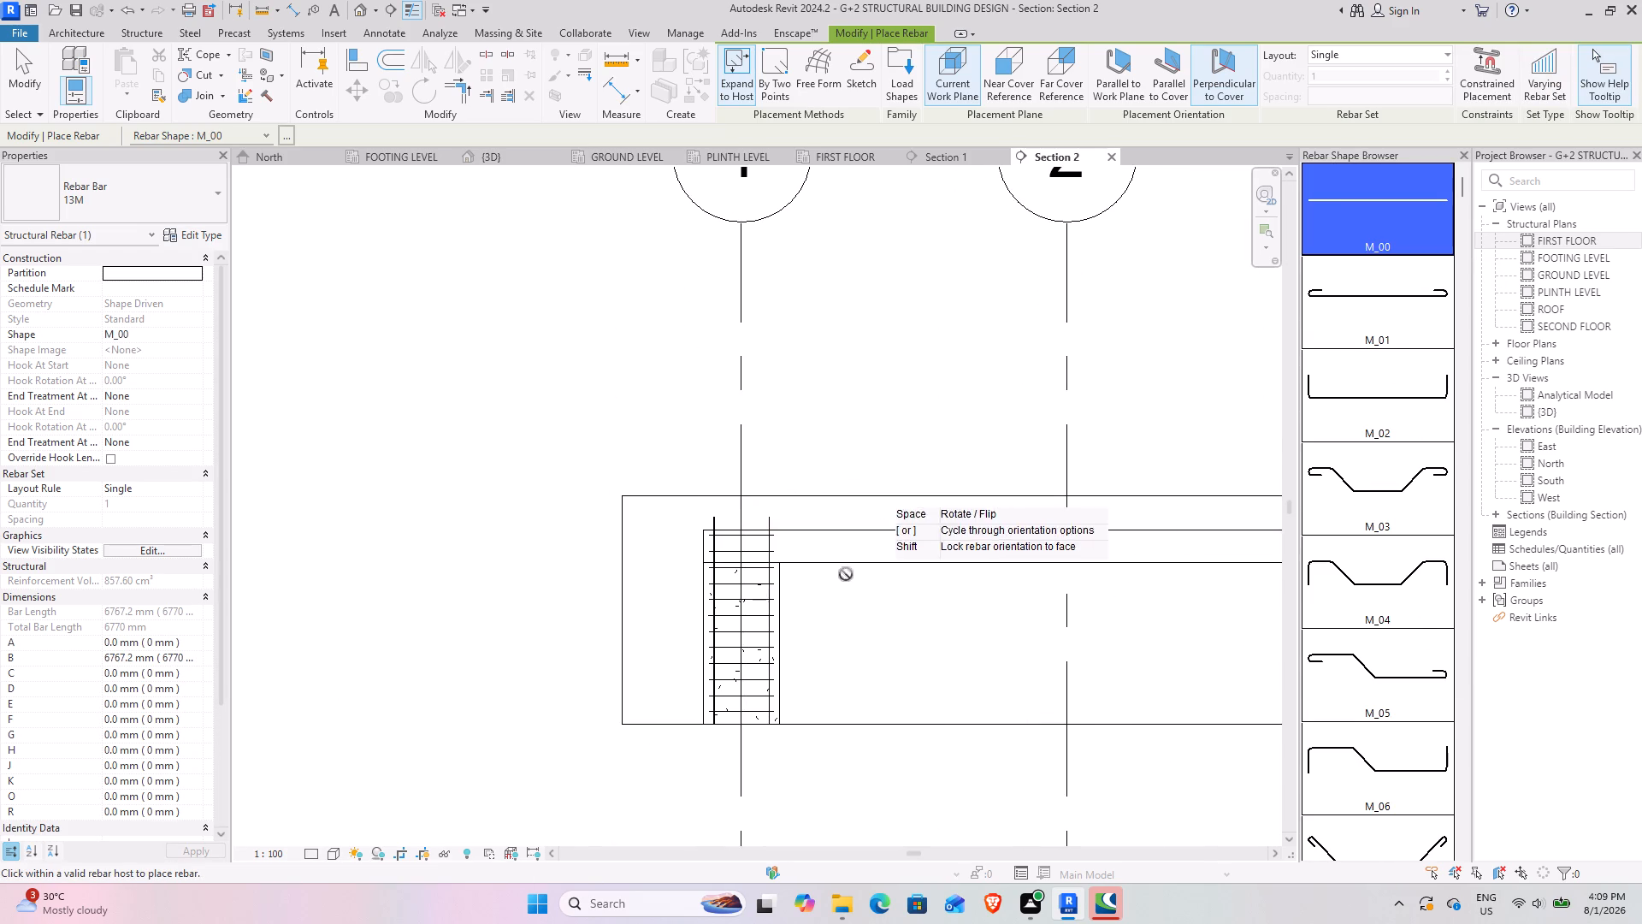
{"action": "scroll", "coordinate": [854, 561], "scroll_direction": "up", "scroll_amount": 4}
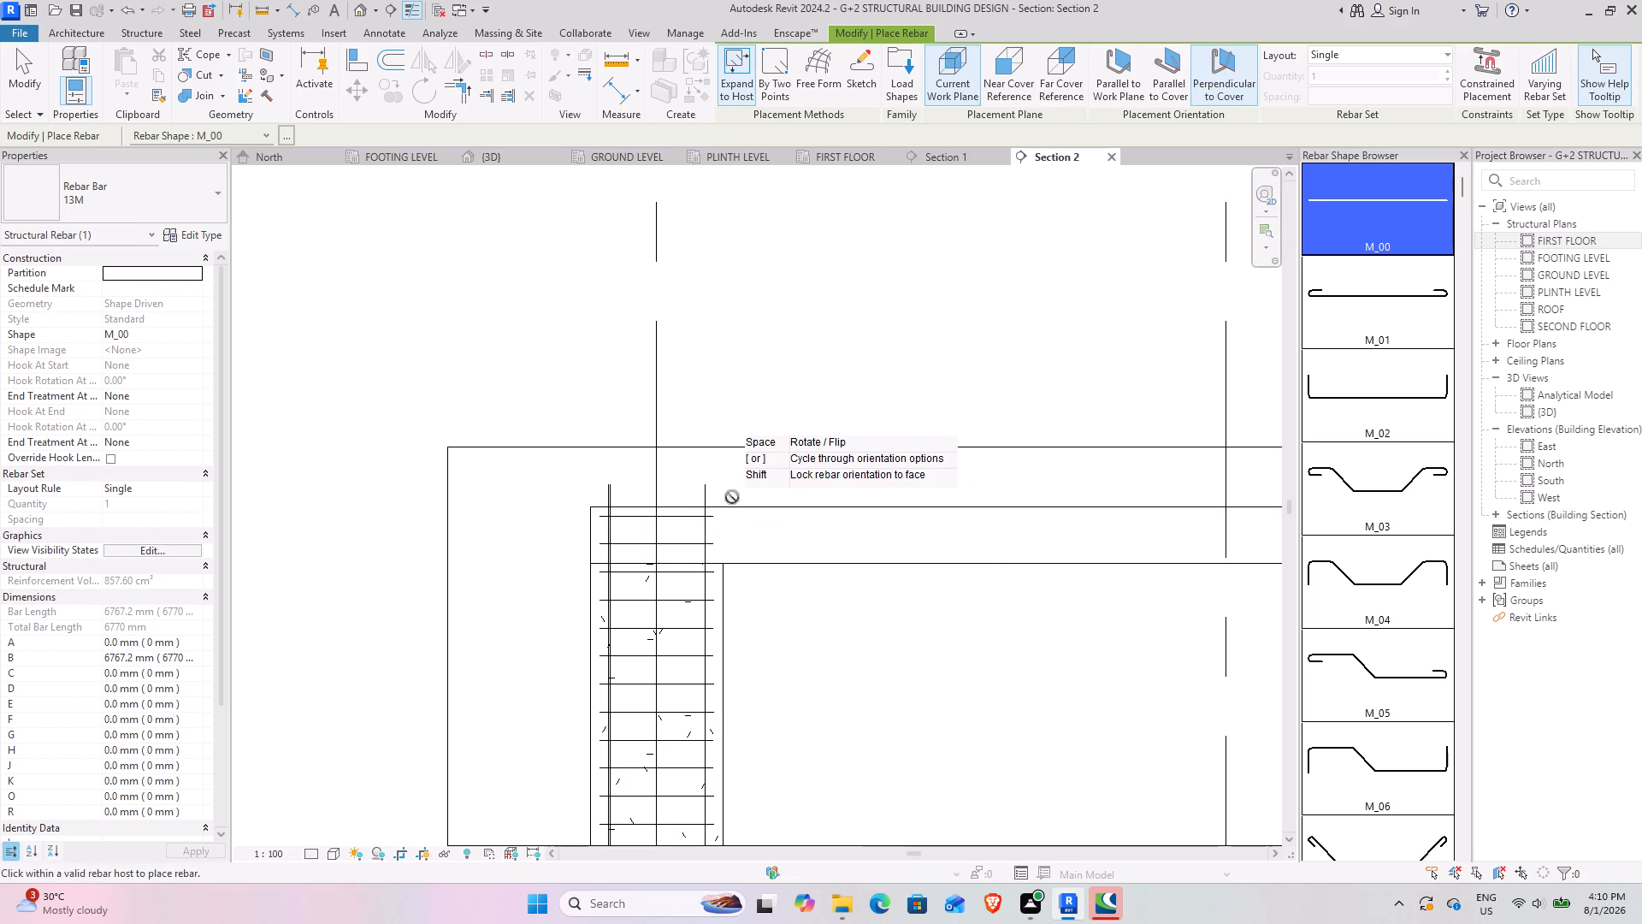
{"action": "left_click", "coordinate": [304, 852]}
{"action": "left_click", "coordinate": [311, 839]}
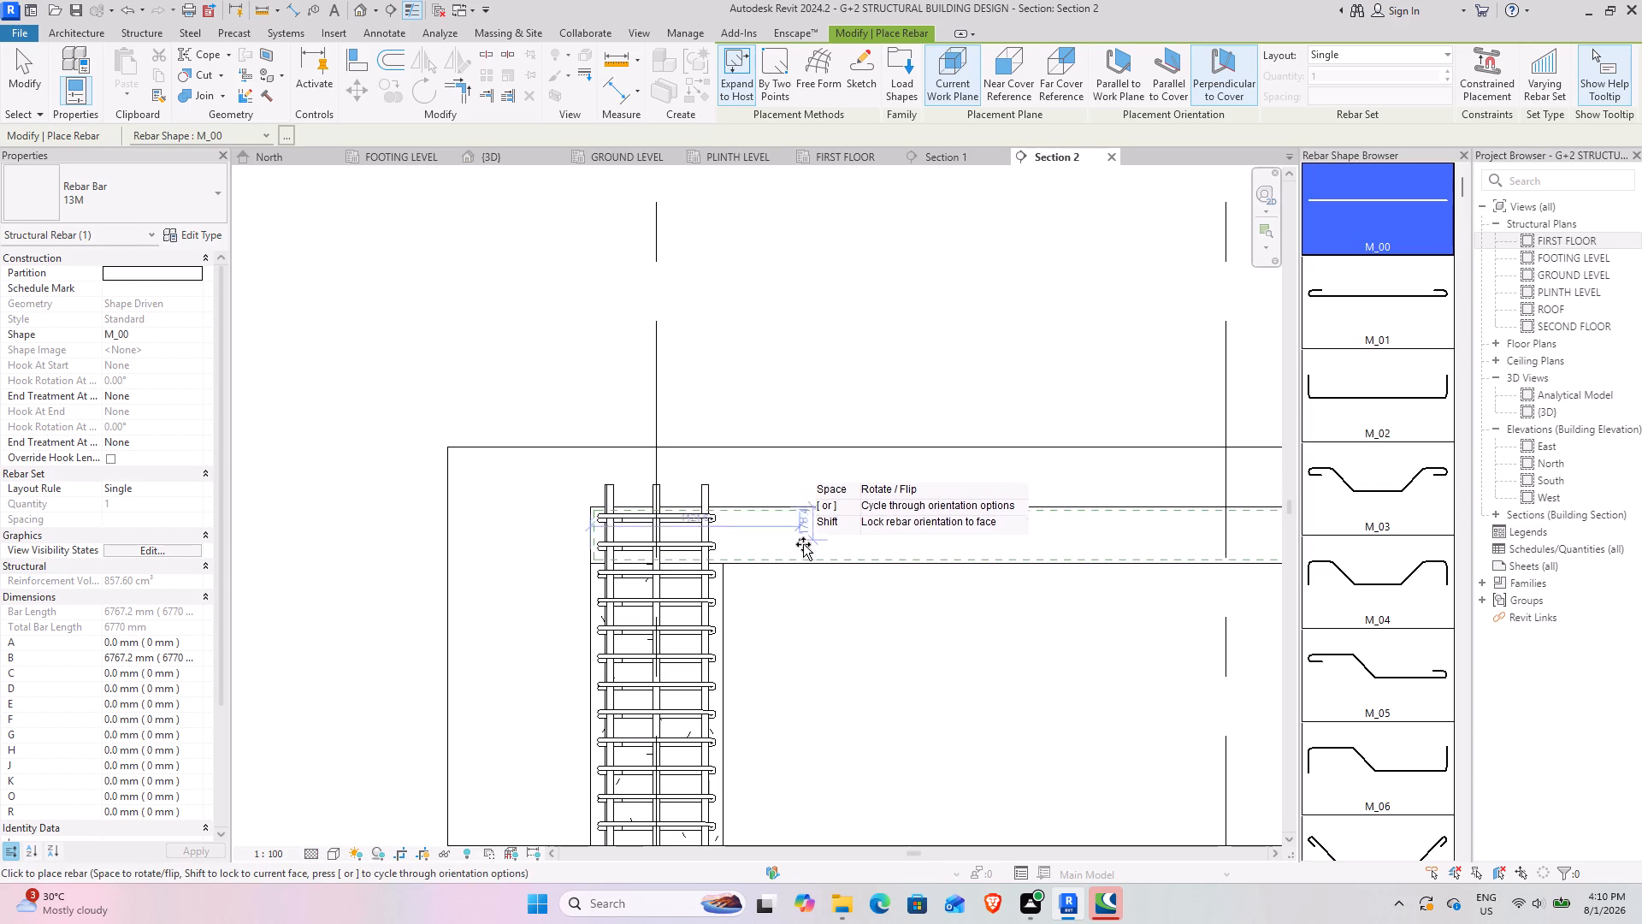
{"action": "left_click", "coordinate": [326, 855]}
{"action": "left_click", "coordinate": [376, 744]}
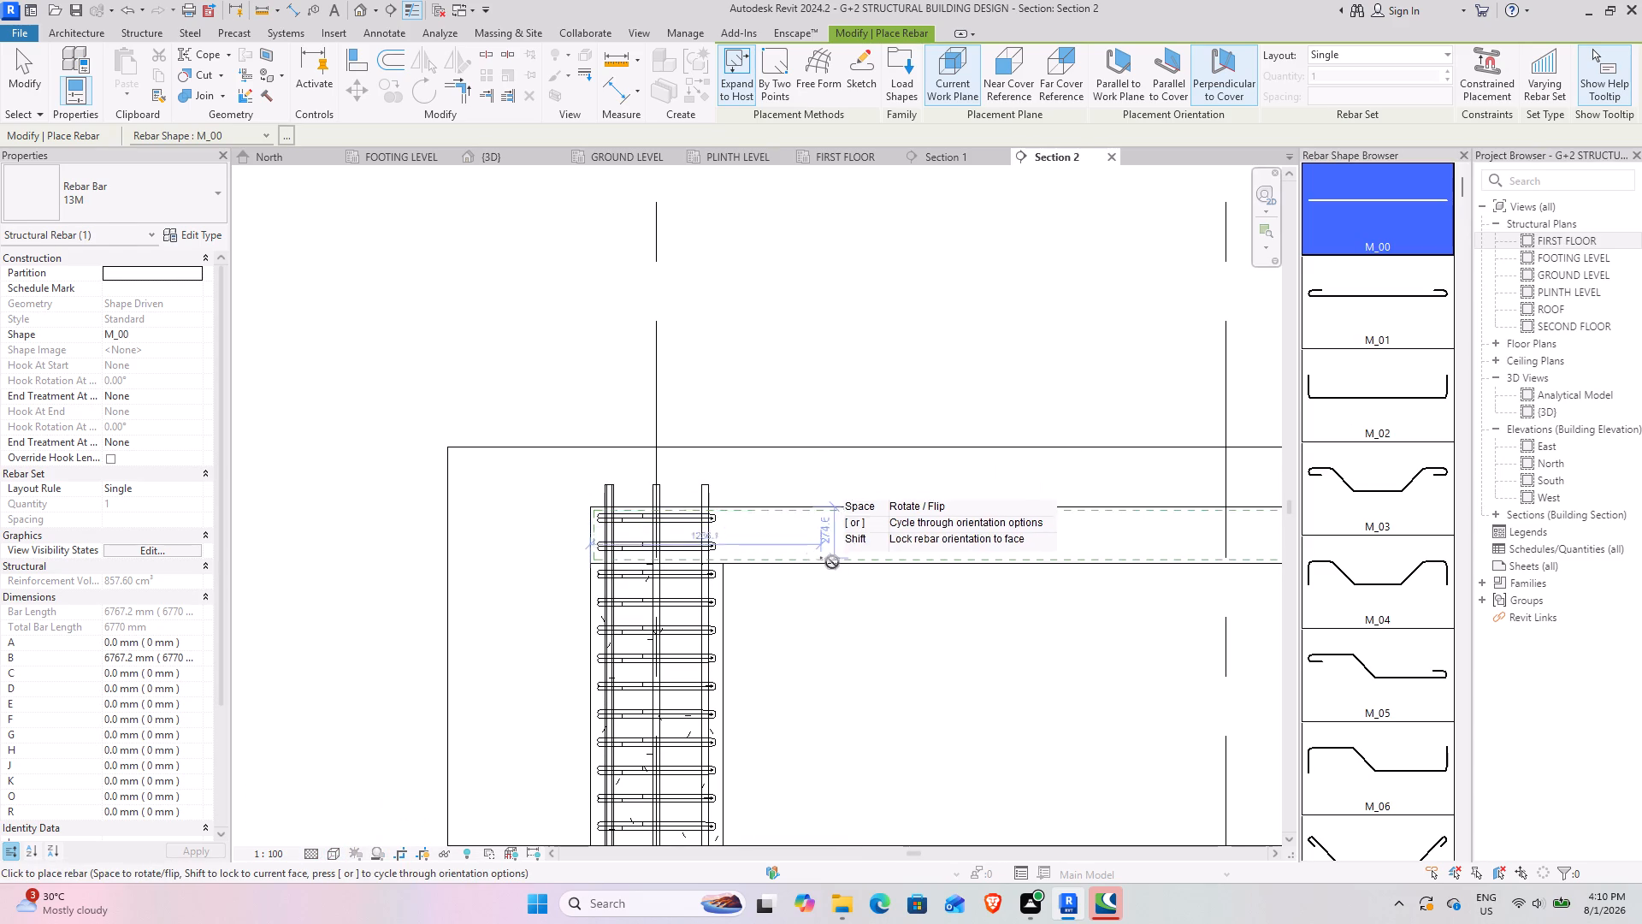
Place a straight 19M bar along the bottom of the first-floor slab, using Far Cover Reference and Parallel to Work Plane.
{"action": "scroll", "coordinate": [1088, 364], "scroll_direction": "down", "scroll_amount": 3}
{"action": "middle_click_drag", "start_coordinate": [1145, 383], "coordinate": [639, 603]}
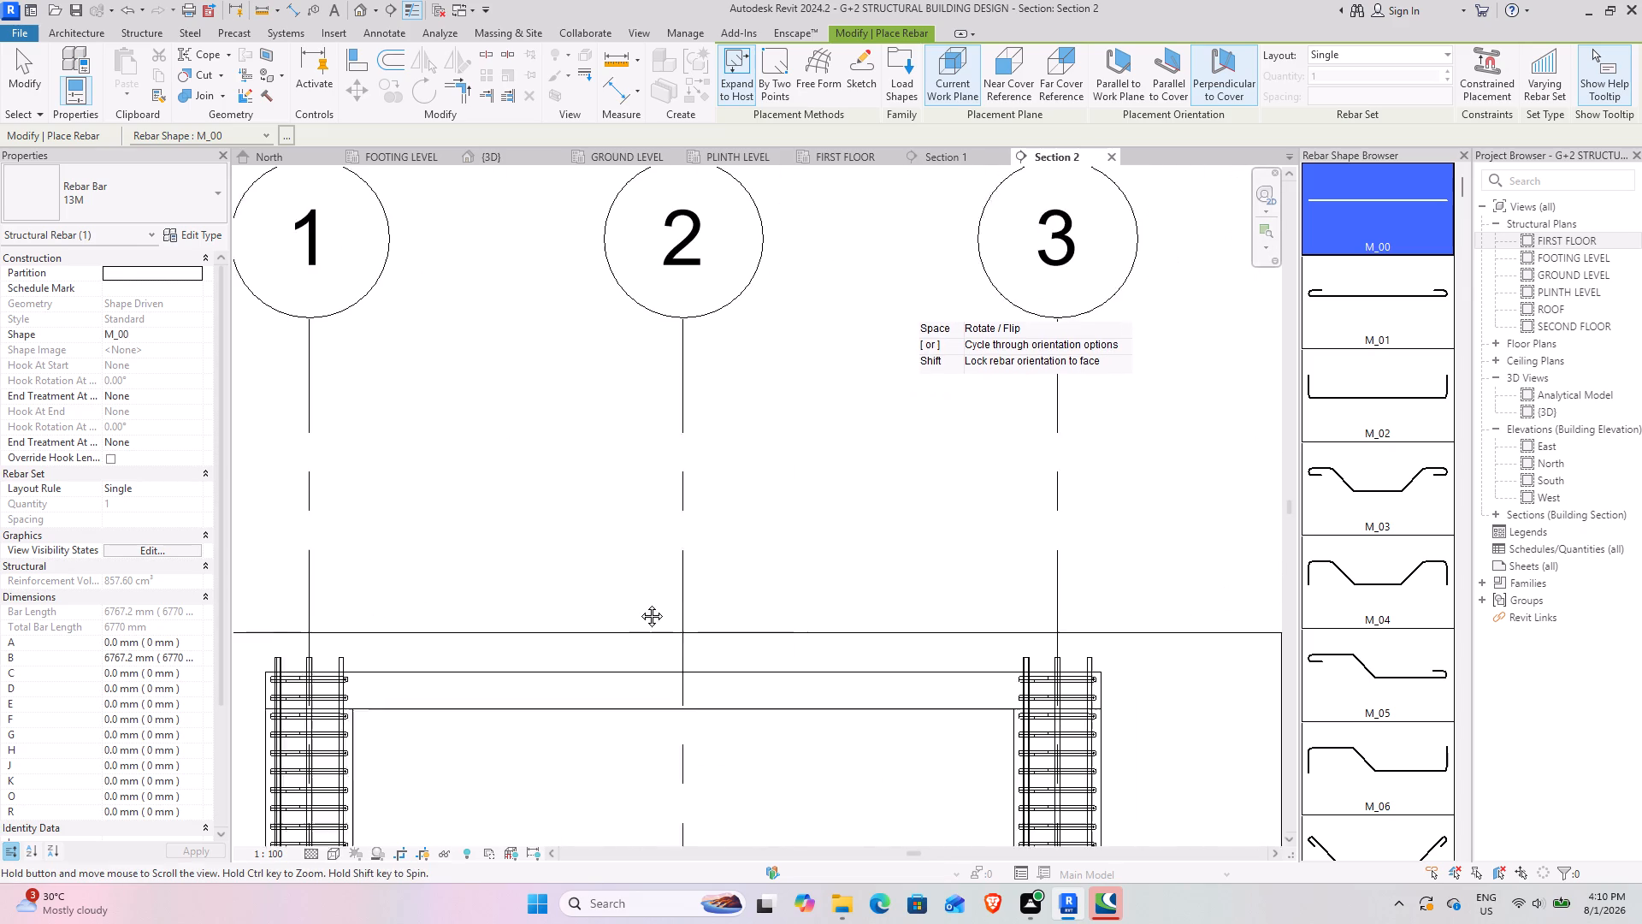
{"action": "middle_click_drag", "start_coordinate": [639, 603], "coordinate": [638, 603]}
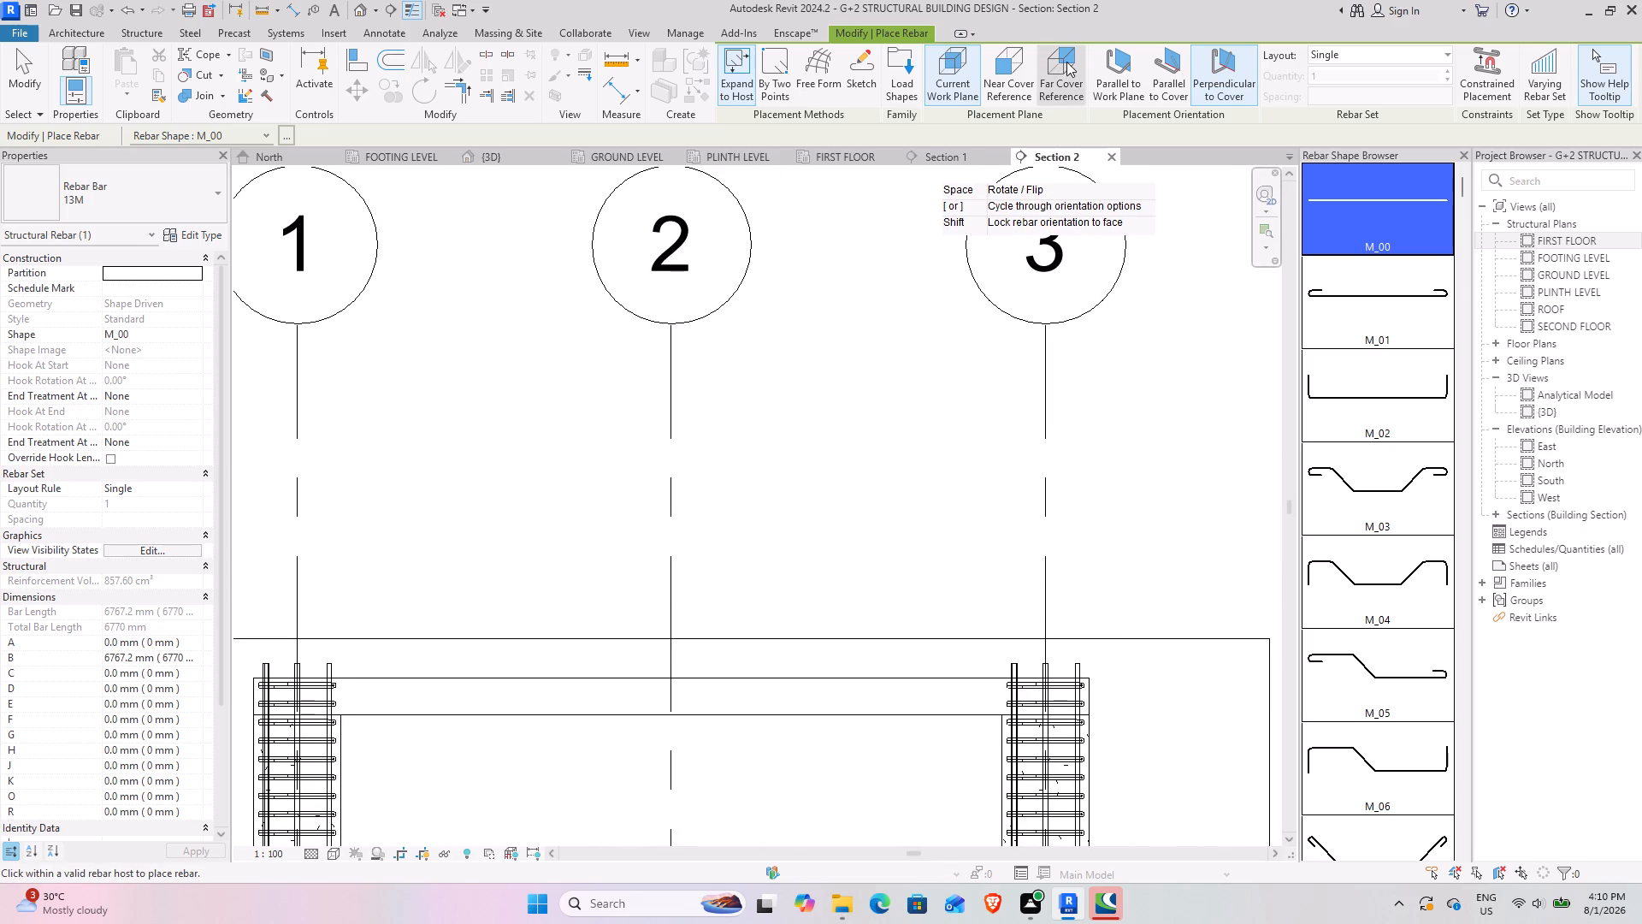
{"action": "left_click", "coordinate": [1066, 70]}
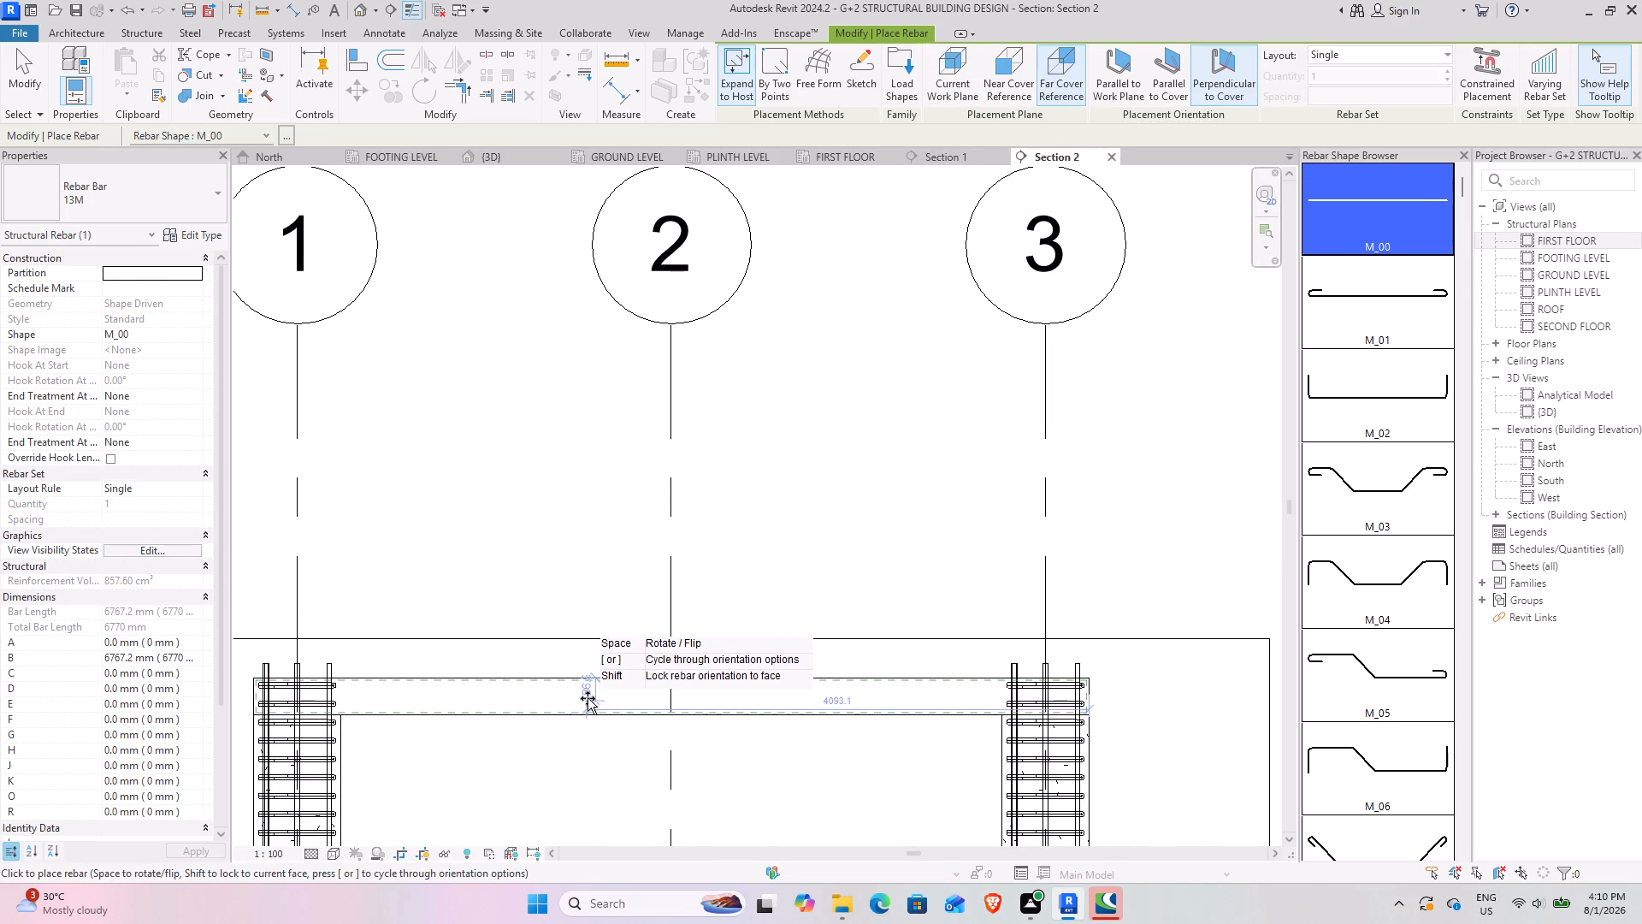
{"action": "left_click", "coordinate": [1182, 60]}
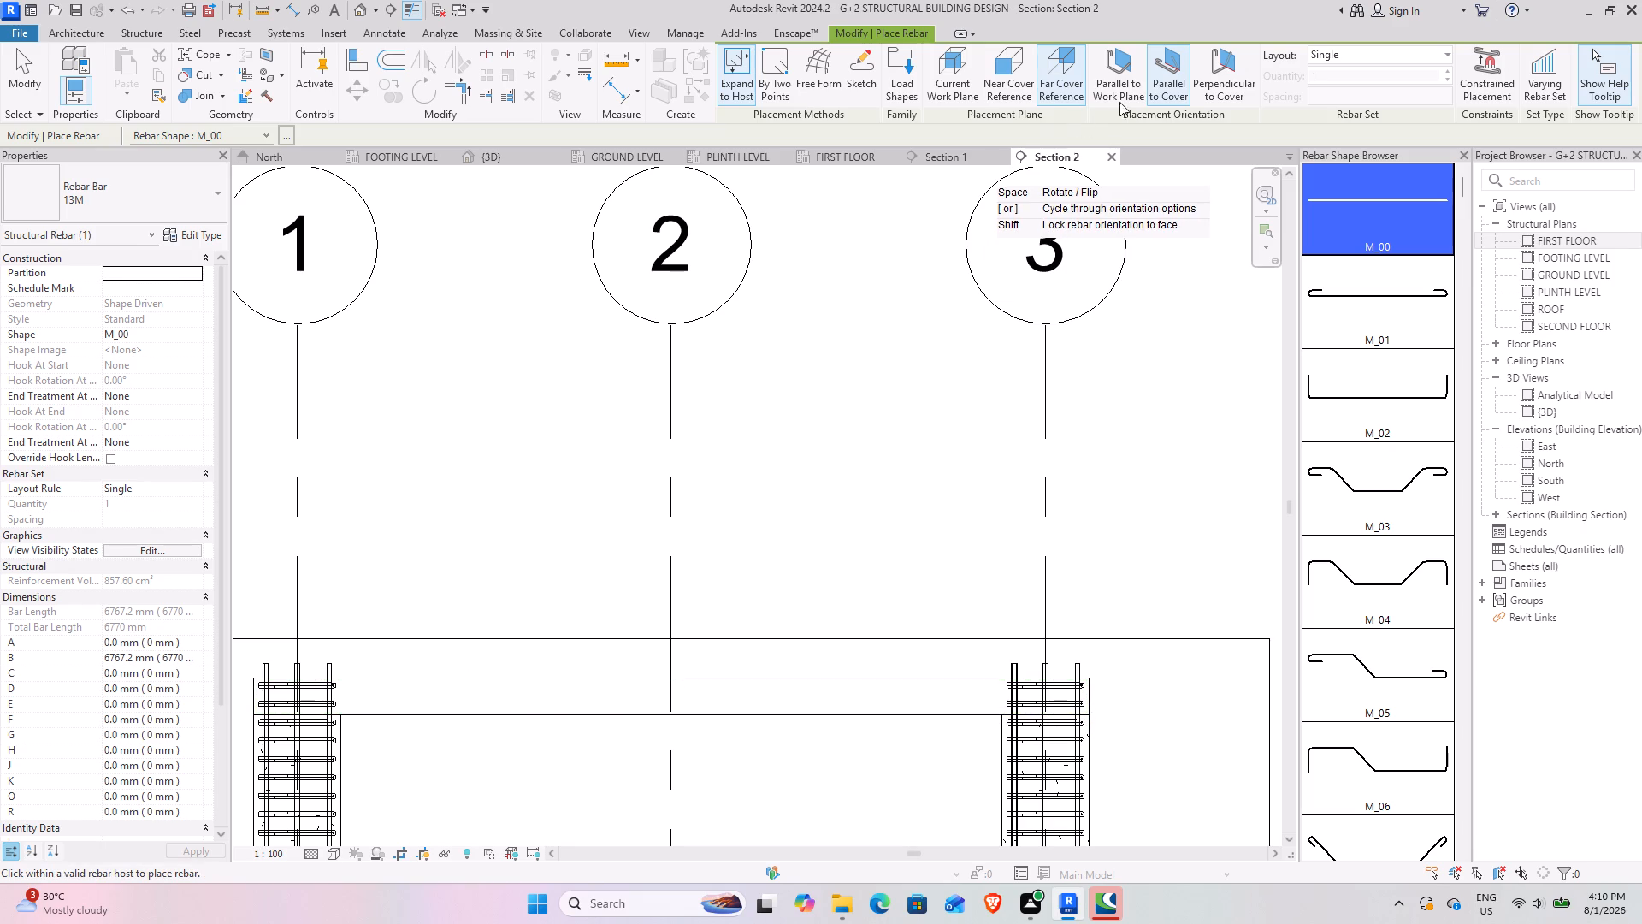
{"action": "left_click", "coordinate": [1129, 85]}
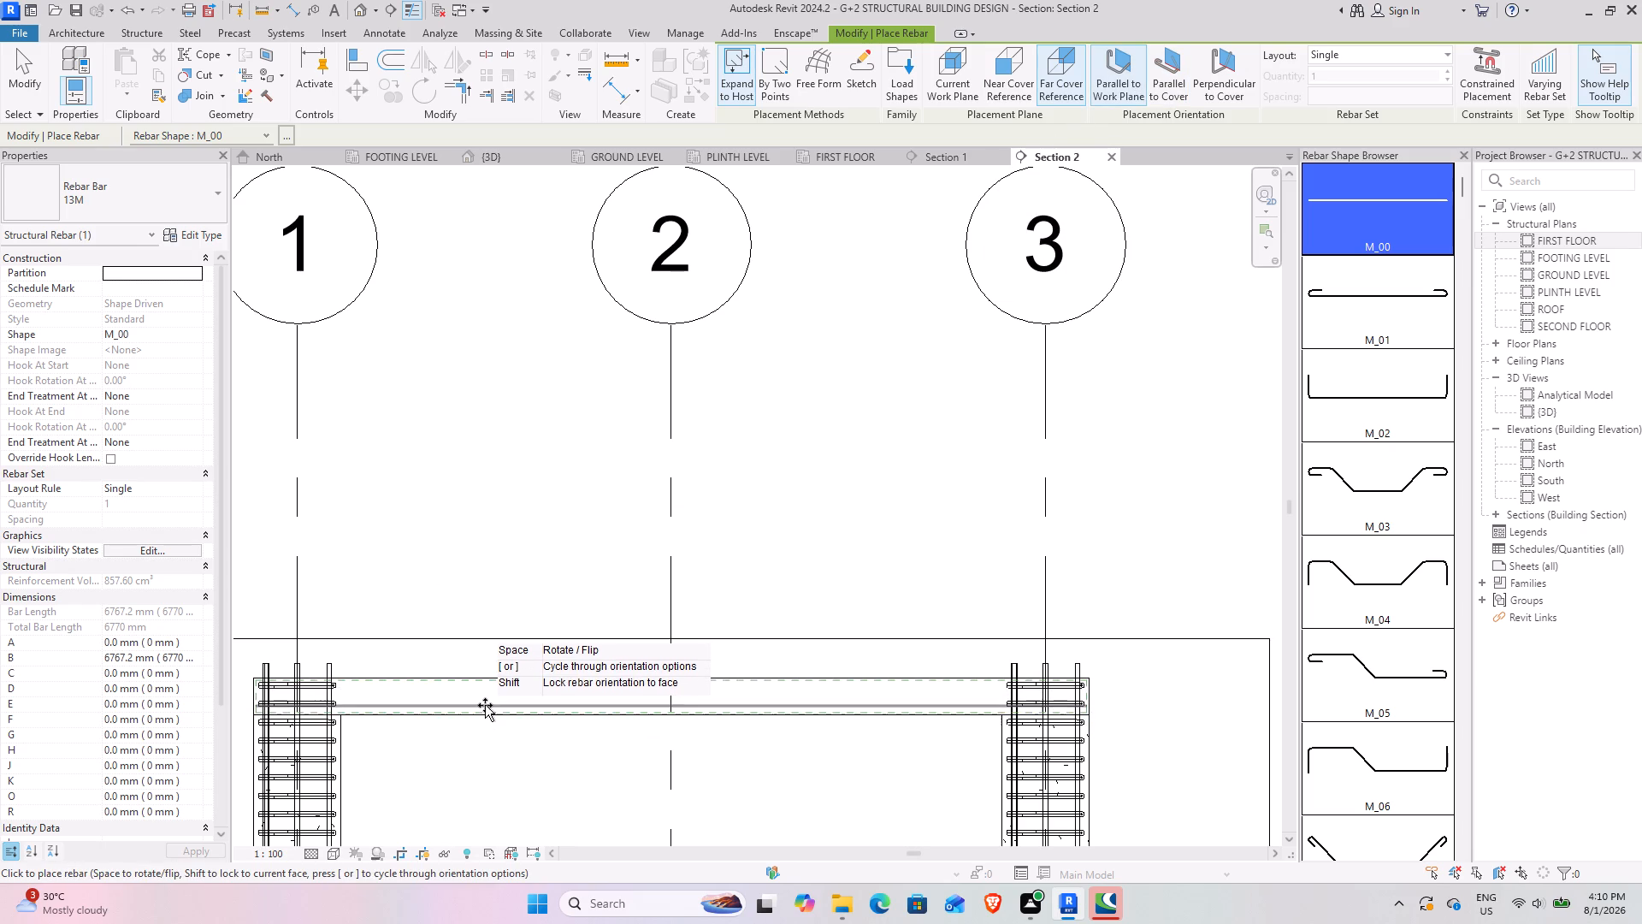
{"action": "scroll", "coordinate": [491, 702], "scroll_direction": "up", "scroll_amount": 3}
{"action": "scroll", "coordinate": [492, 752], "scroll_direction": "down", "scroll_amount": 3}
{"action": "middle_click_drag", "start_coordinate": [496, 749], "coordinate": [620, 675]}
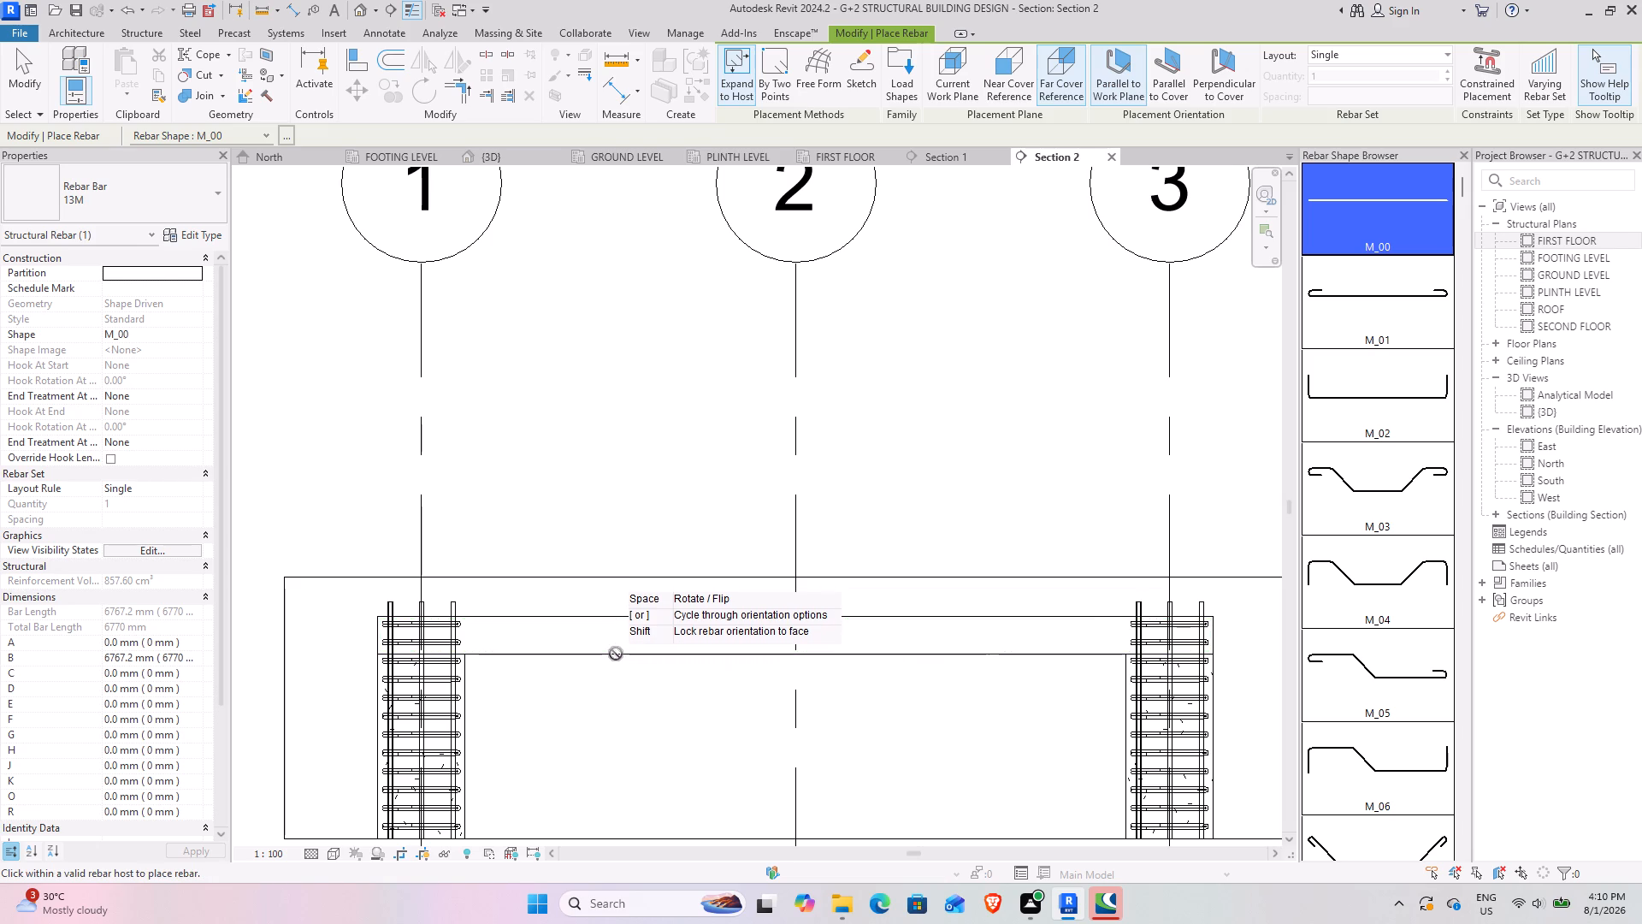
{"action": "left_click", "coordinate": [190, 203]}
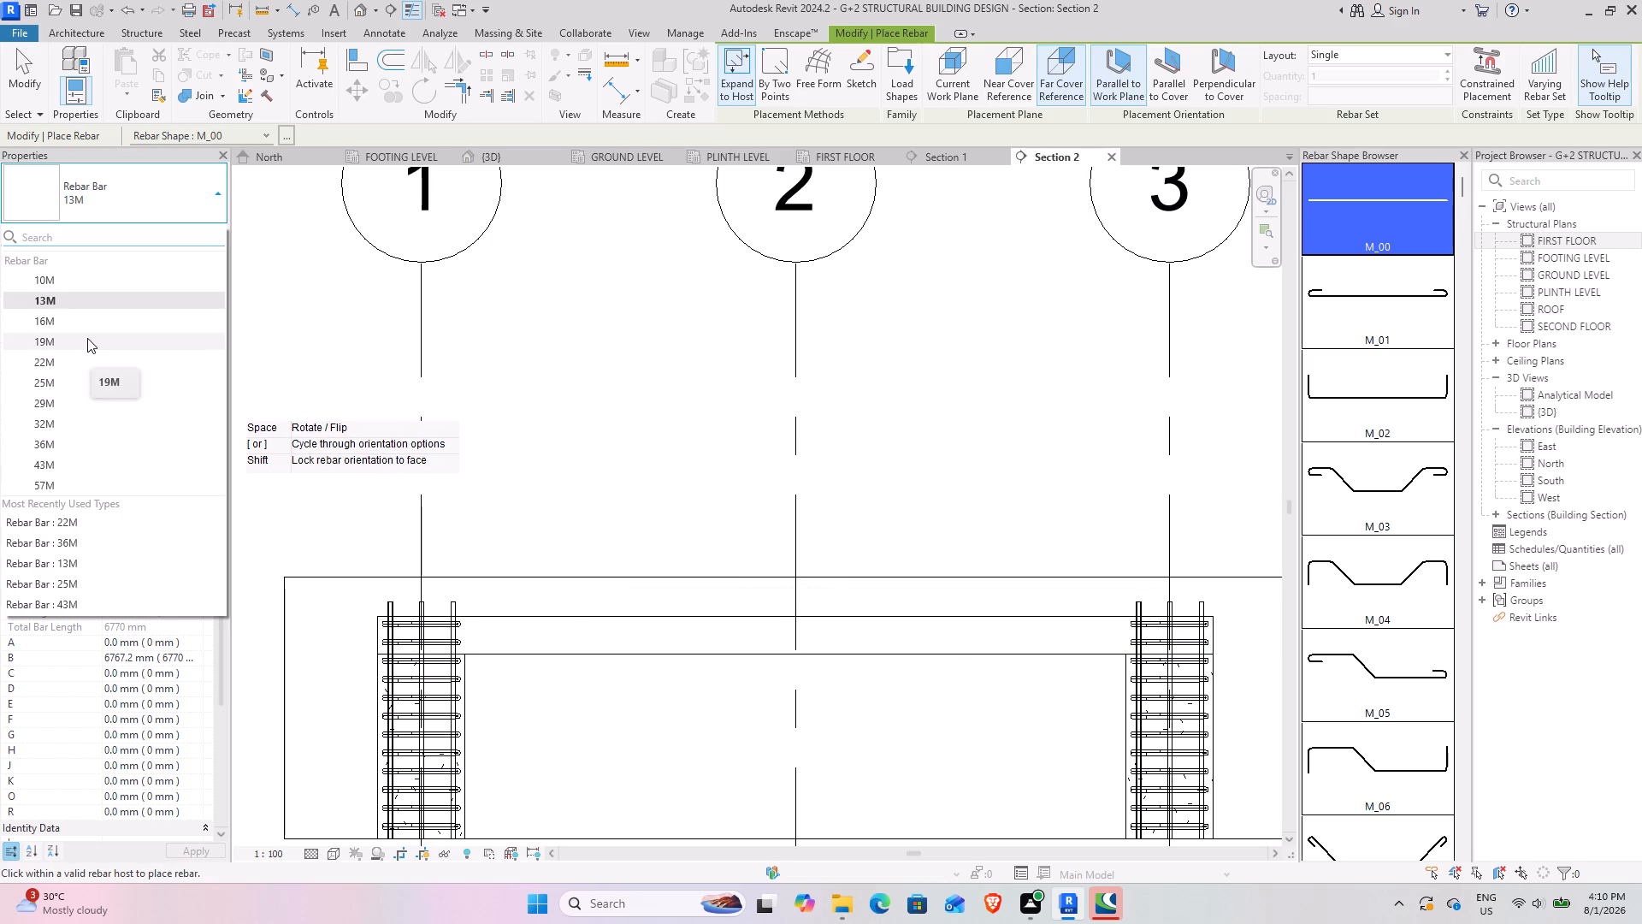
{"action": "left_click", "coordinate": [87, 338]}
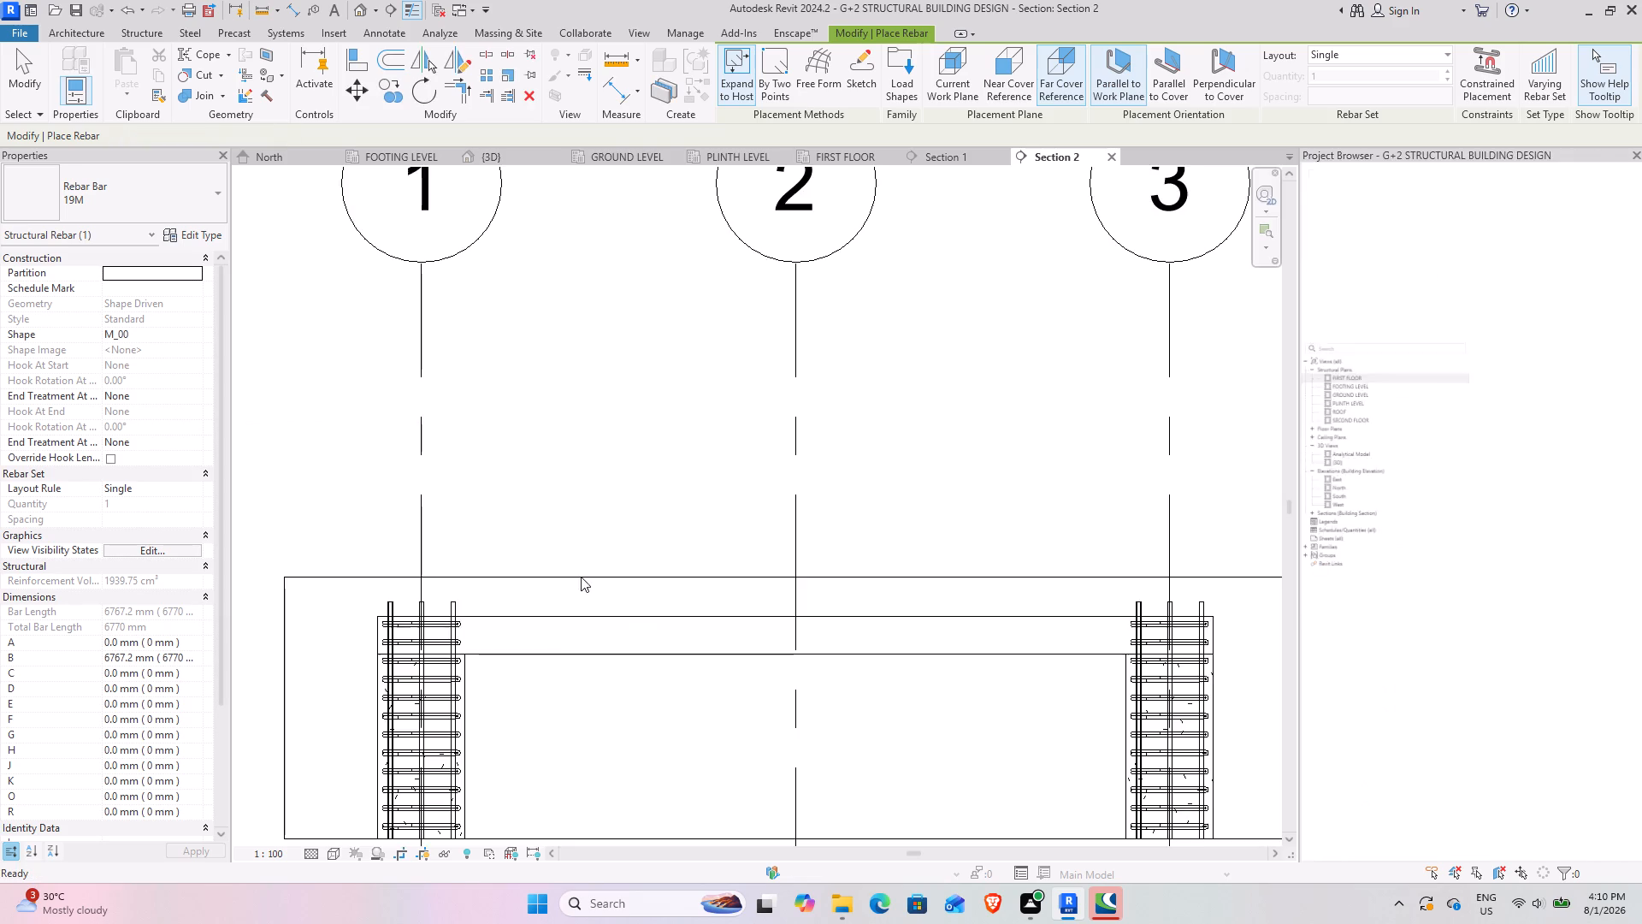
{"action": "scroll", "coordinate": [642, 651], "scroll_direction": "up", "scroll_amount": 5}
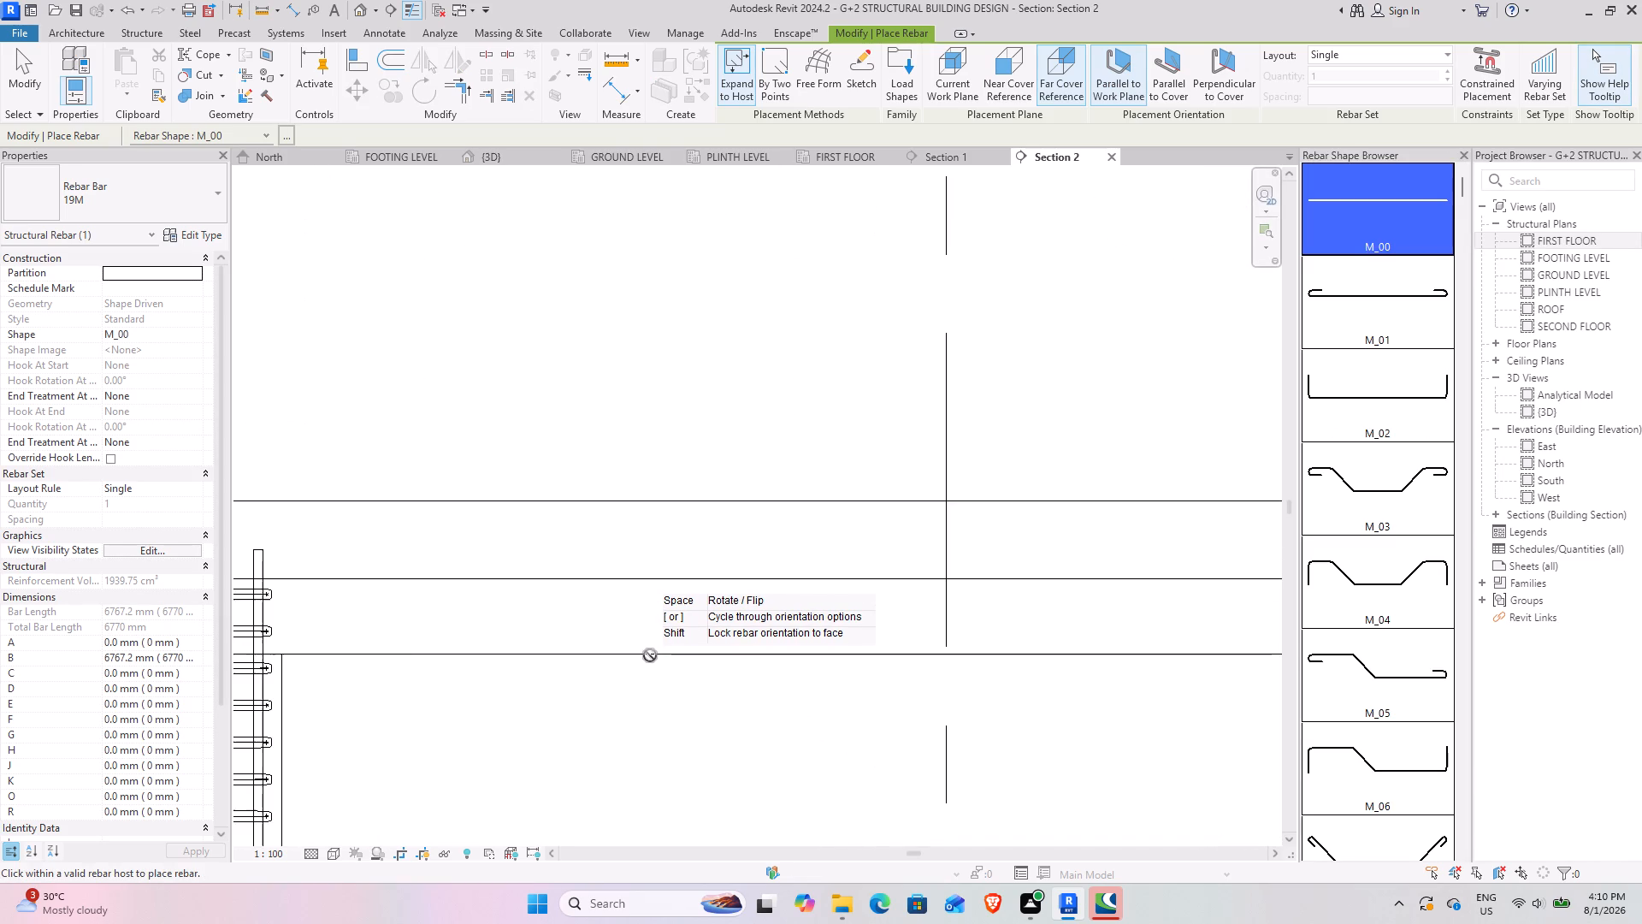
{"action": "left_click", "coordinate": [651, 649]}
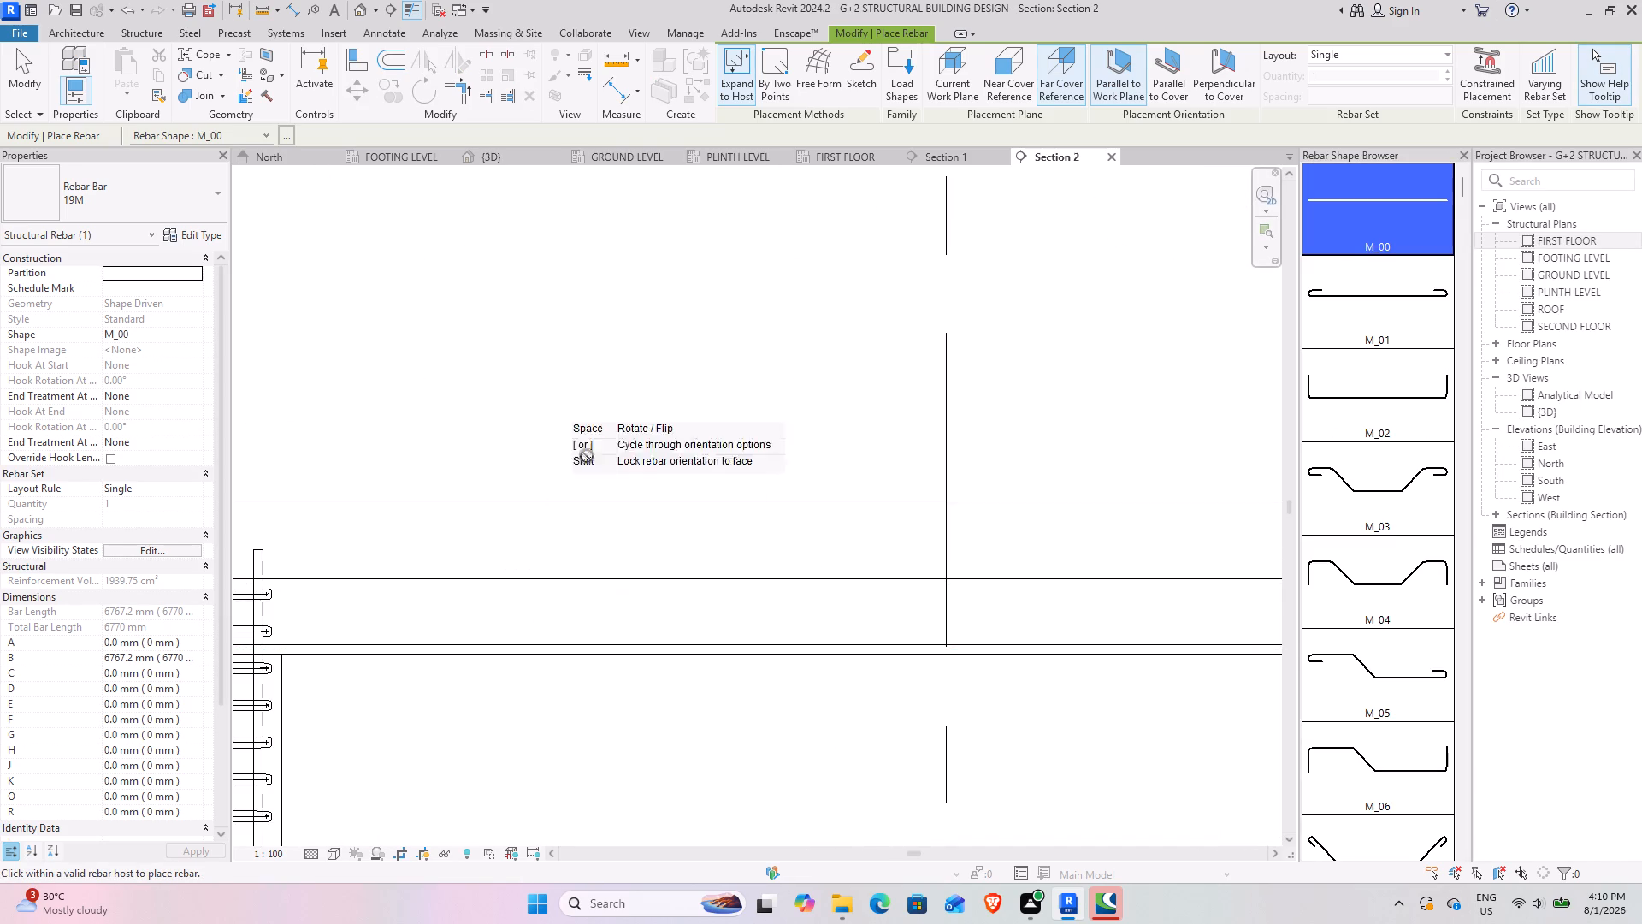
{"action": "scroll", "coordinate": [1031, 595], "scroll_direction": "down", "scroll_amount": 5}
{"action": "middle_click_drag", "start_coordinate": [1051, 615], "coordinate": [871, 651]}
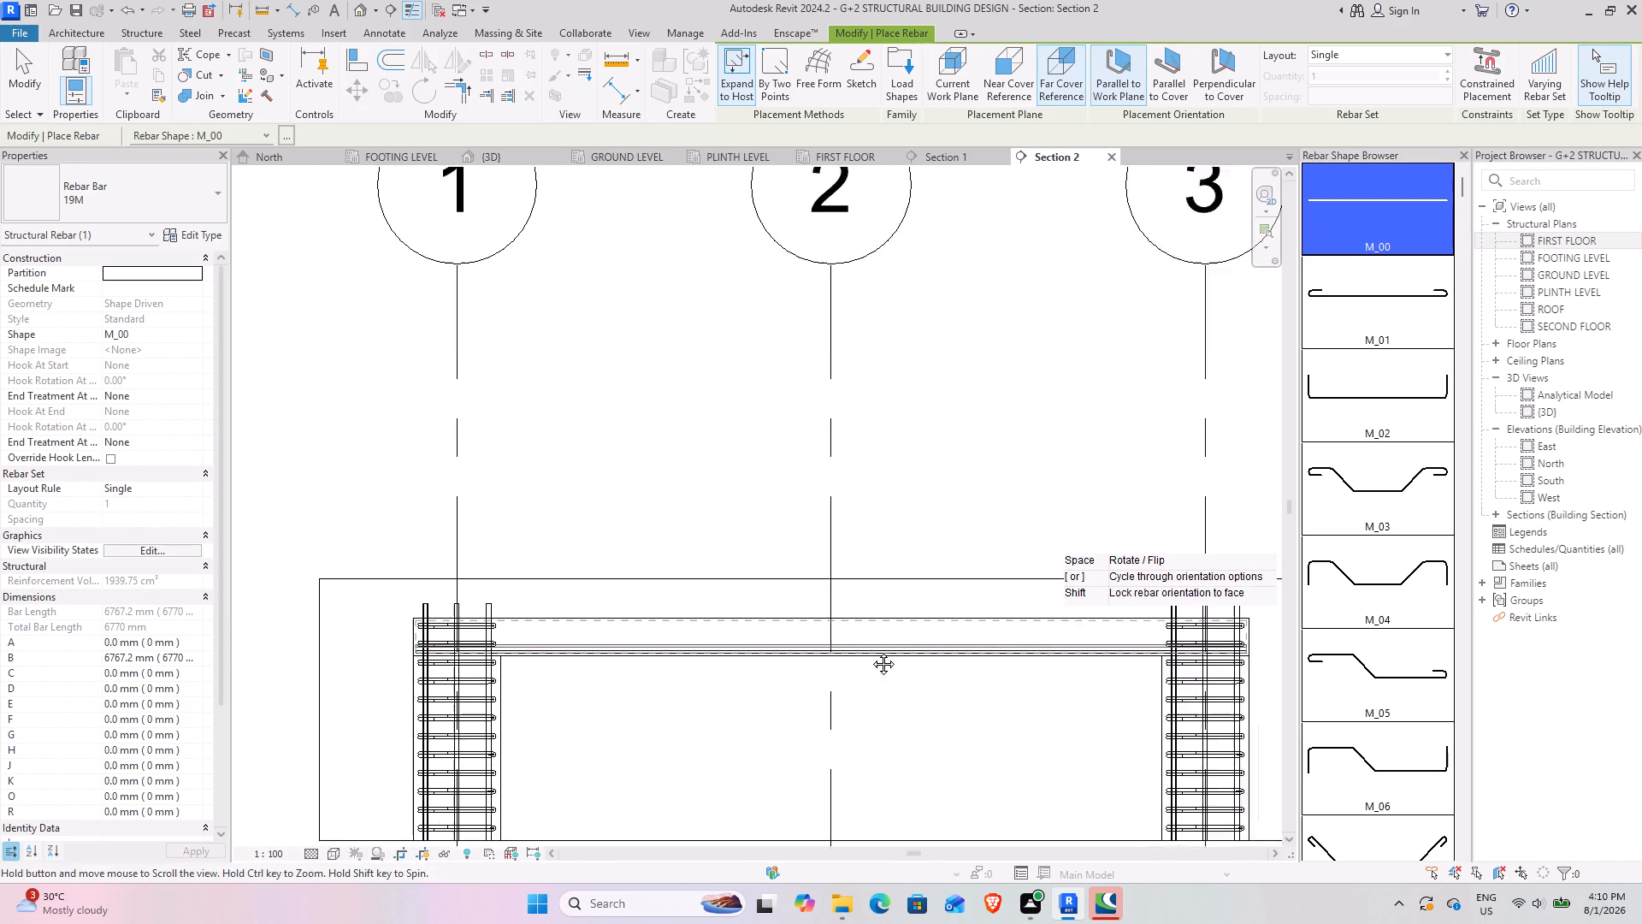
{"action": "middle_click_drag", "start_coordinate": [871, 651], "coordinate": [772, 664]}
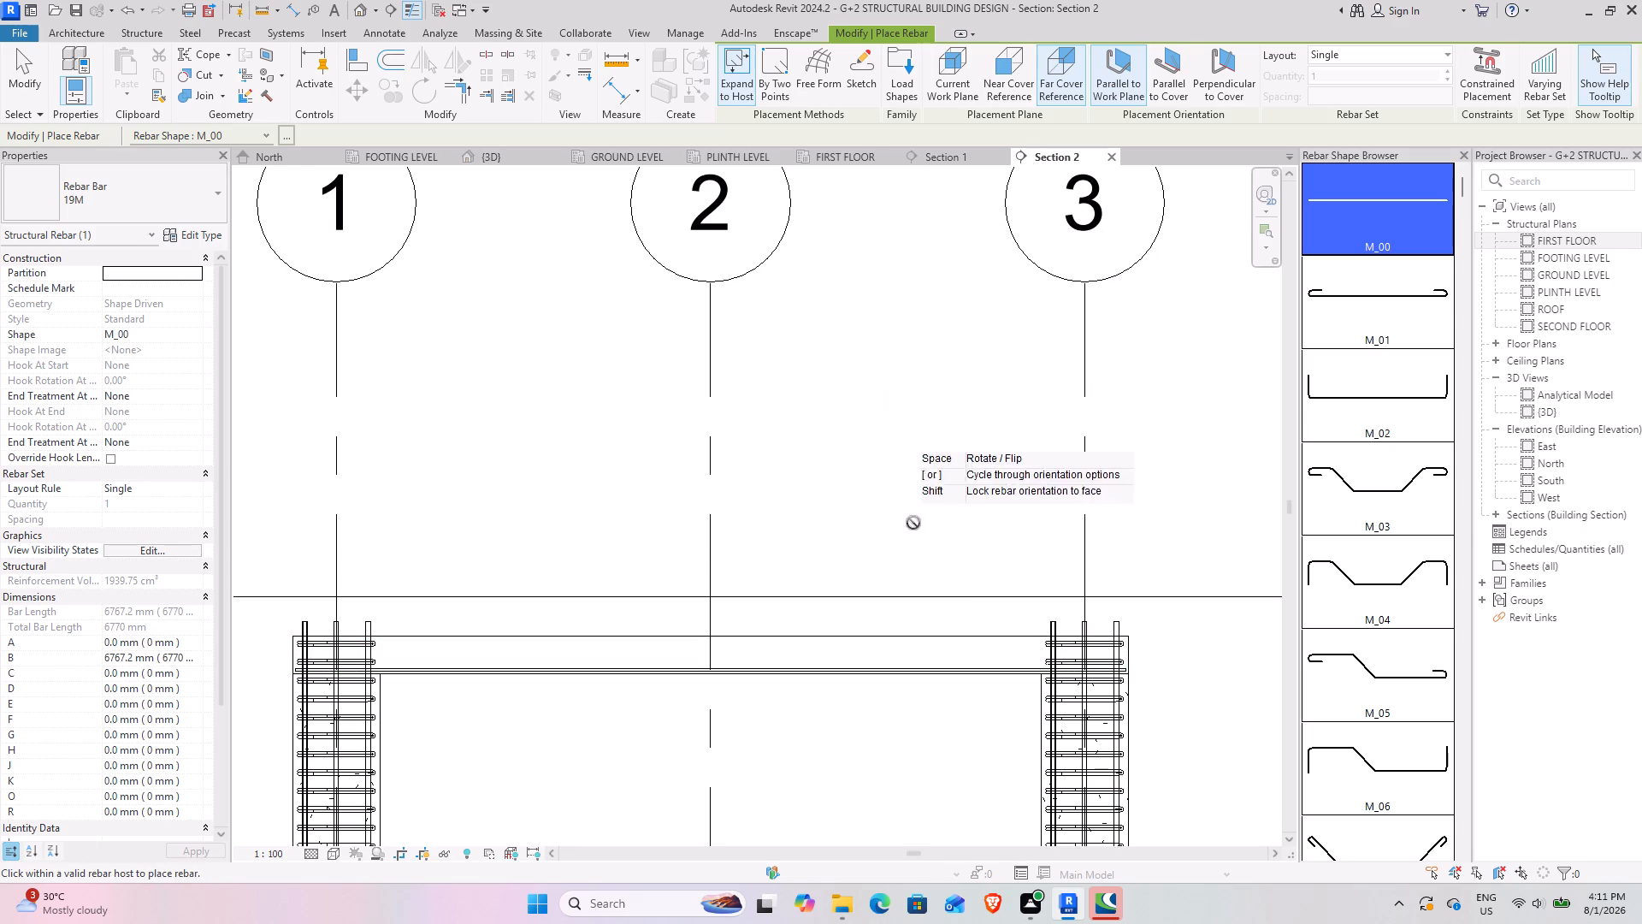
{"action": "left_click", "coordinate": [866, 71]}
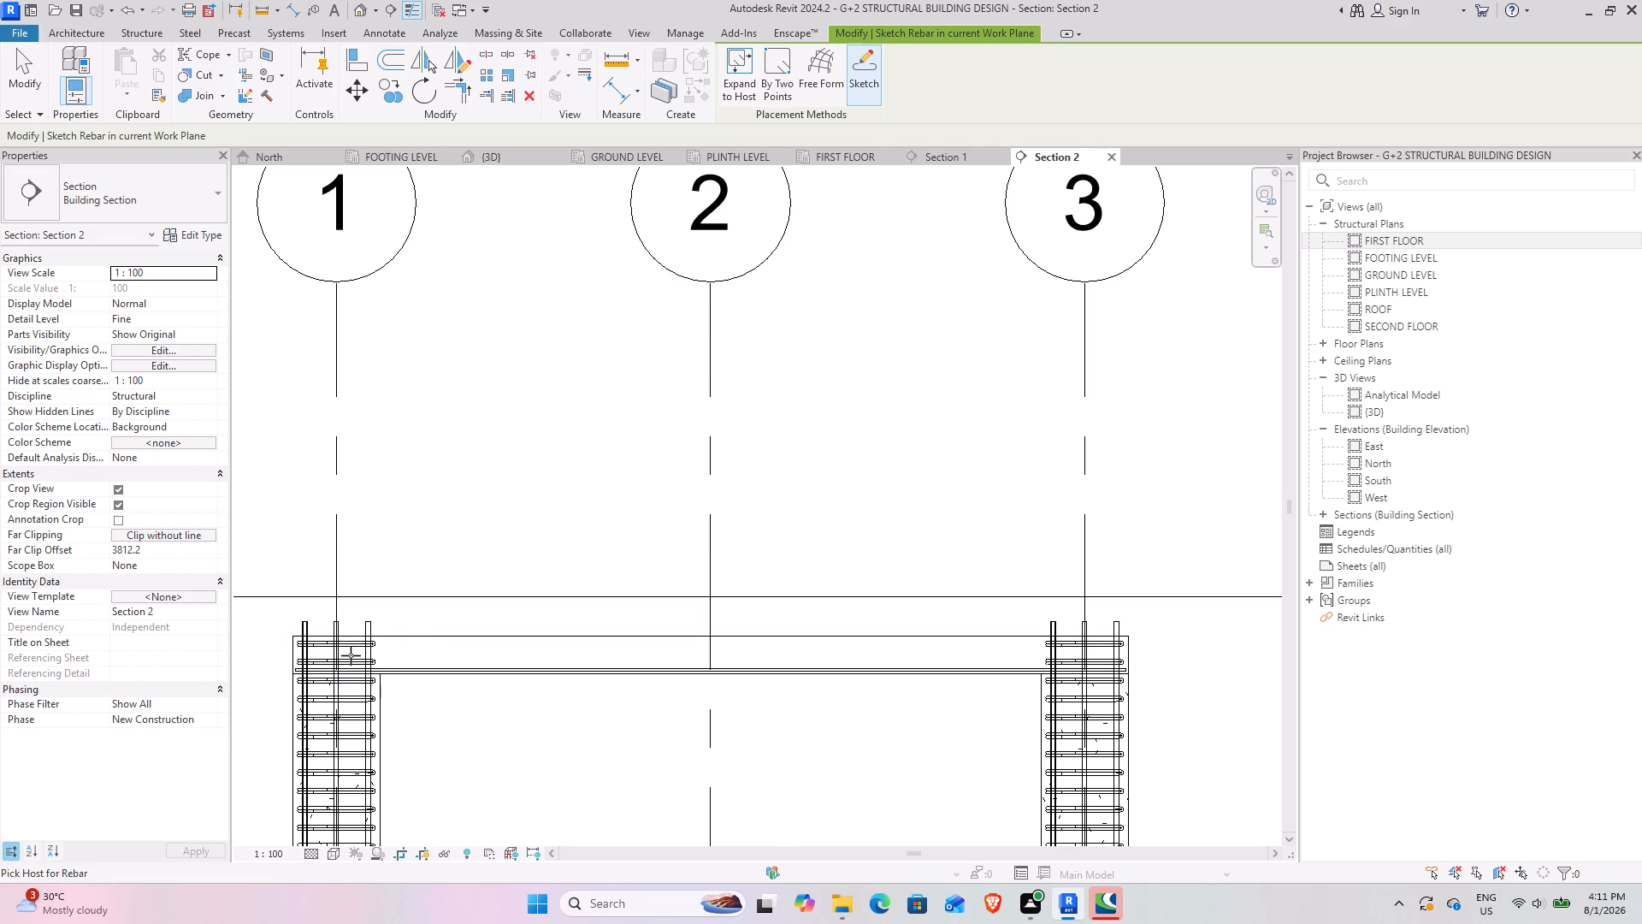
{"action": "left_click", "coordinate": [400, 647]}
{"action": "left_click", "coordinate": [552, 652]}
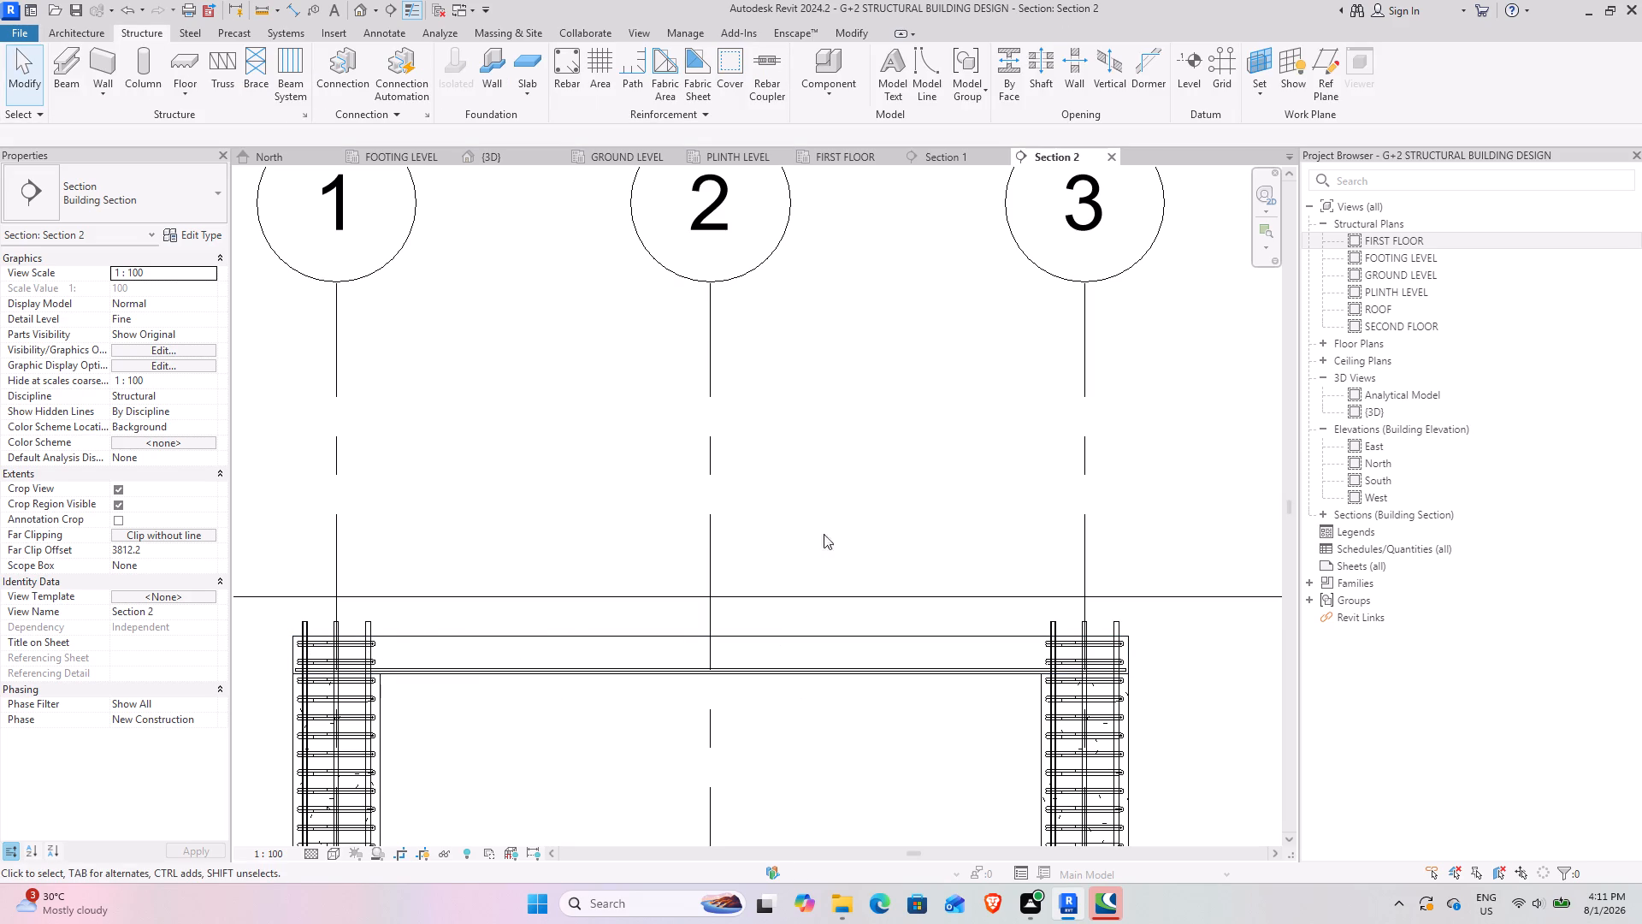
Select the 19M bar running along the bottom of the first-floor slab.
{"action": "left_click", "coordinate": [685, 666]}
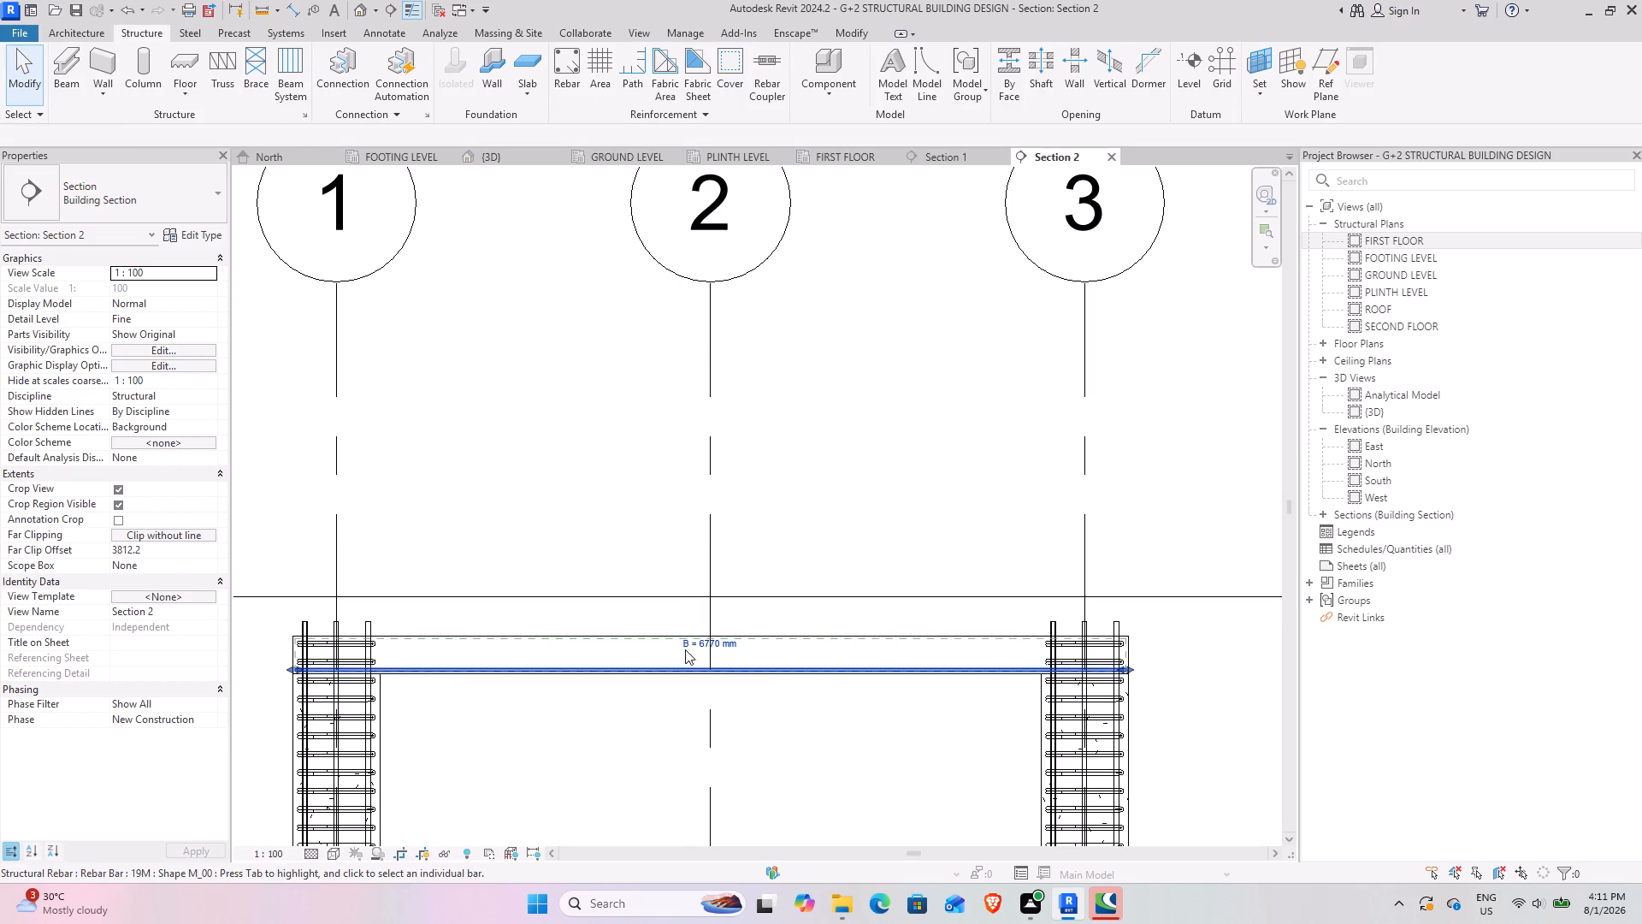
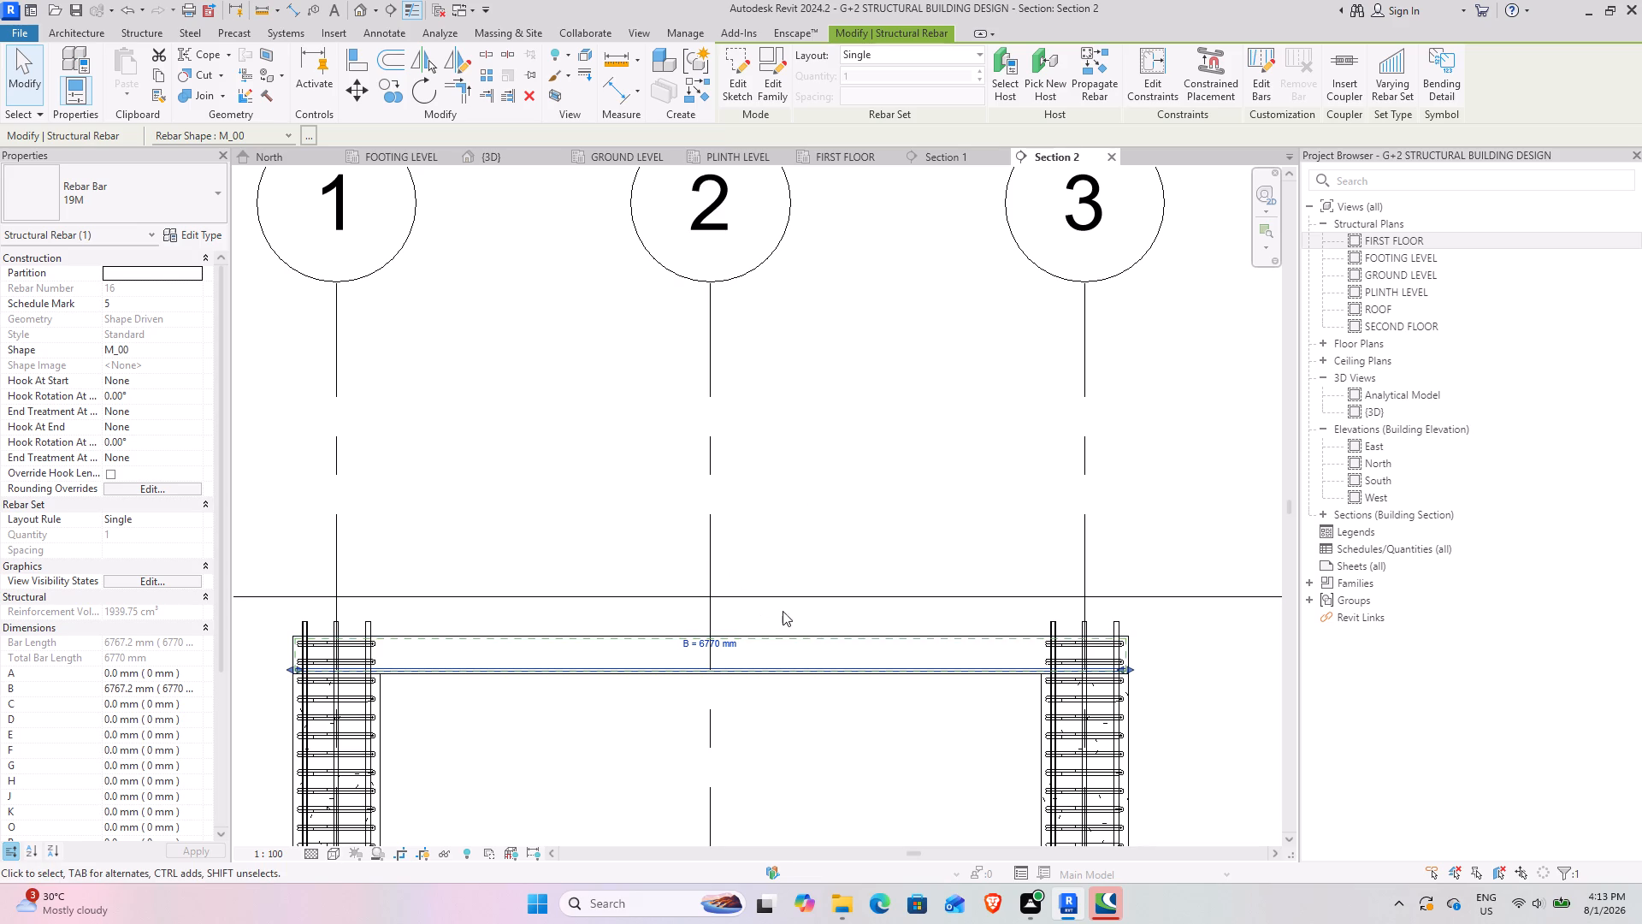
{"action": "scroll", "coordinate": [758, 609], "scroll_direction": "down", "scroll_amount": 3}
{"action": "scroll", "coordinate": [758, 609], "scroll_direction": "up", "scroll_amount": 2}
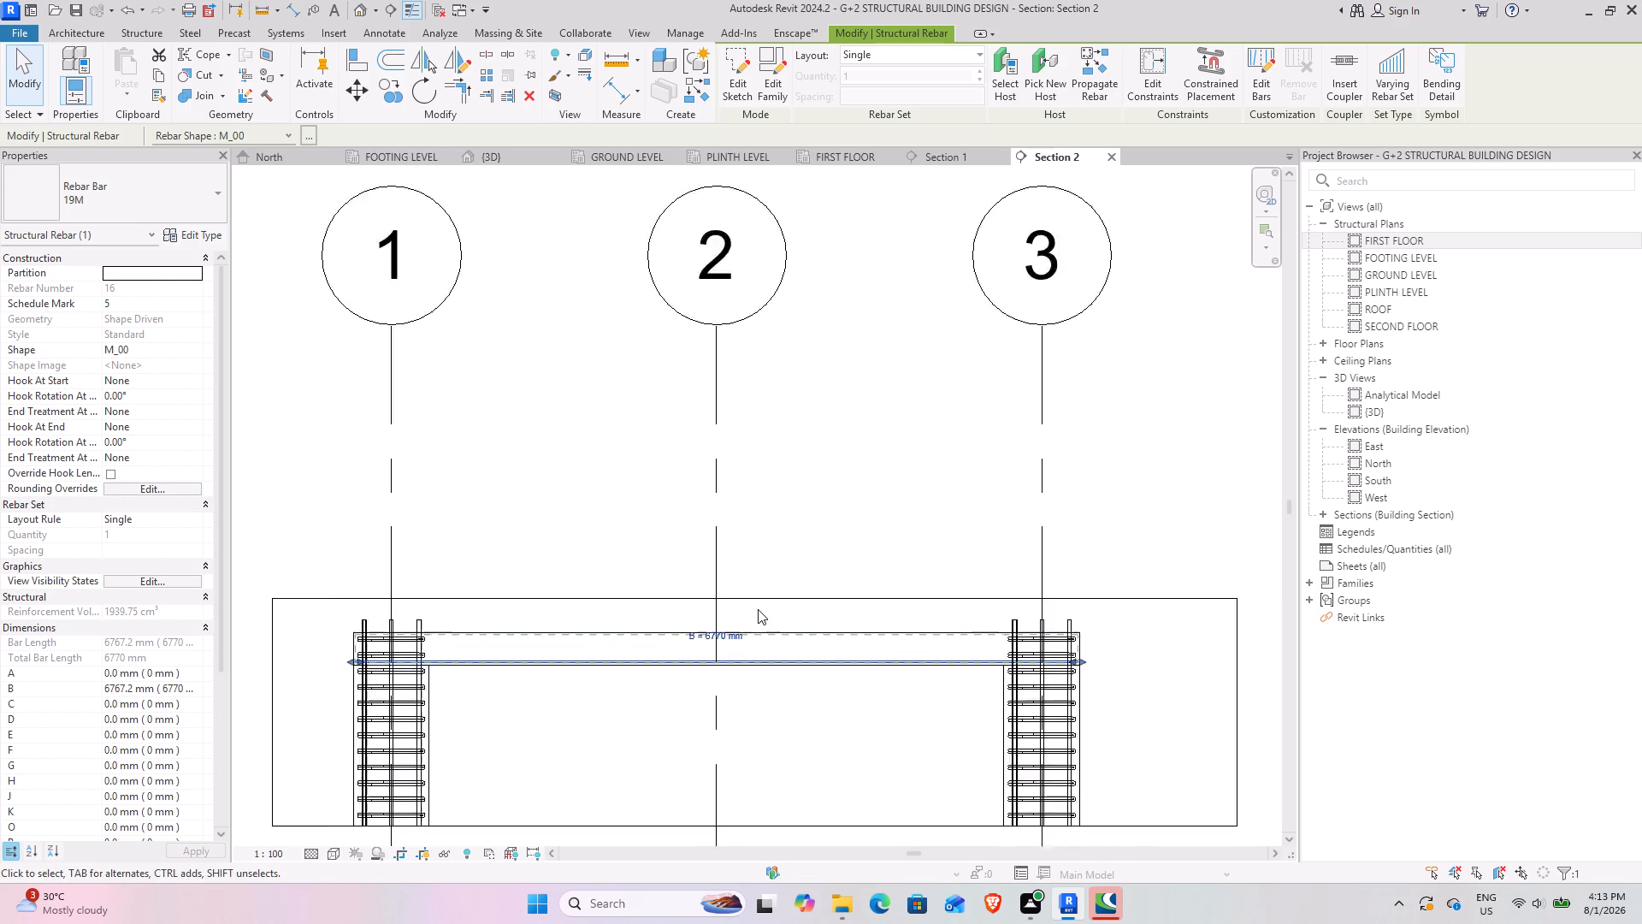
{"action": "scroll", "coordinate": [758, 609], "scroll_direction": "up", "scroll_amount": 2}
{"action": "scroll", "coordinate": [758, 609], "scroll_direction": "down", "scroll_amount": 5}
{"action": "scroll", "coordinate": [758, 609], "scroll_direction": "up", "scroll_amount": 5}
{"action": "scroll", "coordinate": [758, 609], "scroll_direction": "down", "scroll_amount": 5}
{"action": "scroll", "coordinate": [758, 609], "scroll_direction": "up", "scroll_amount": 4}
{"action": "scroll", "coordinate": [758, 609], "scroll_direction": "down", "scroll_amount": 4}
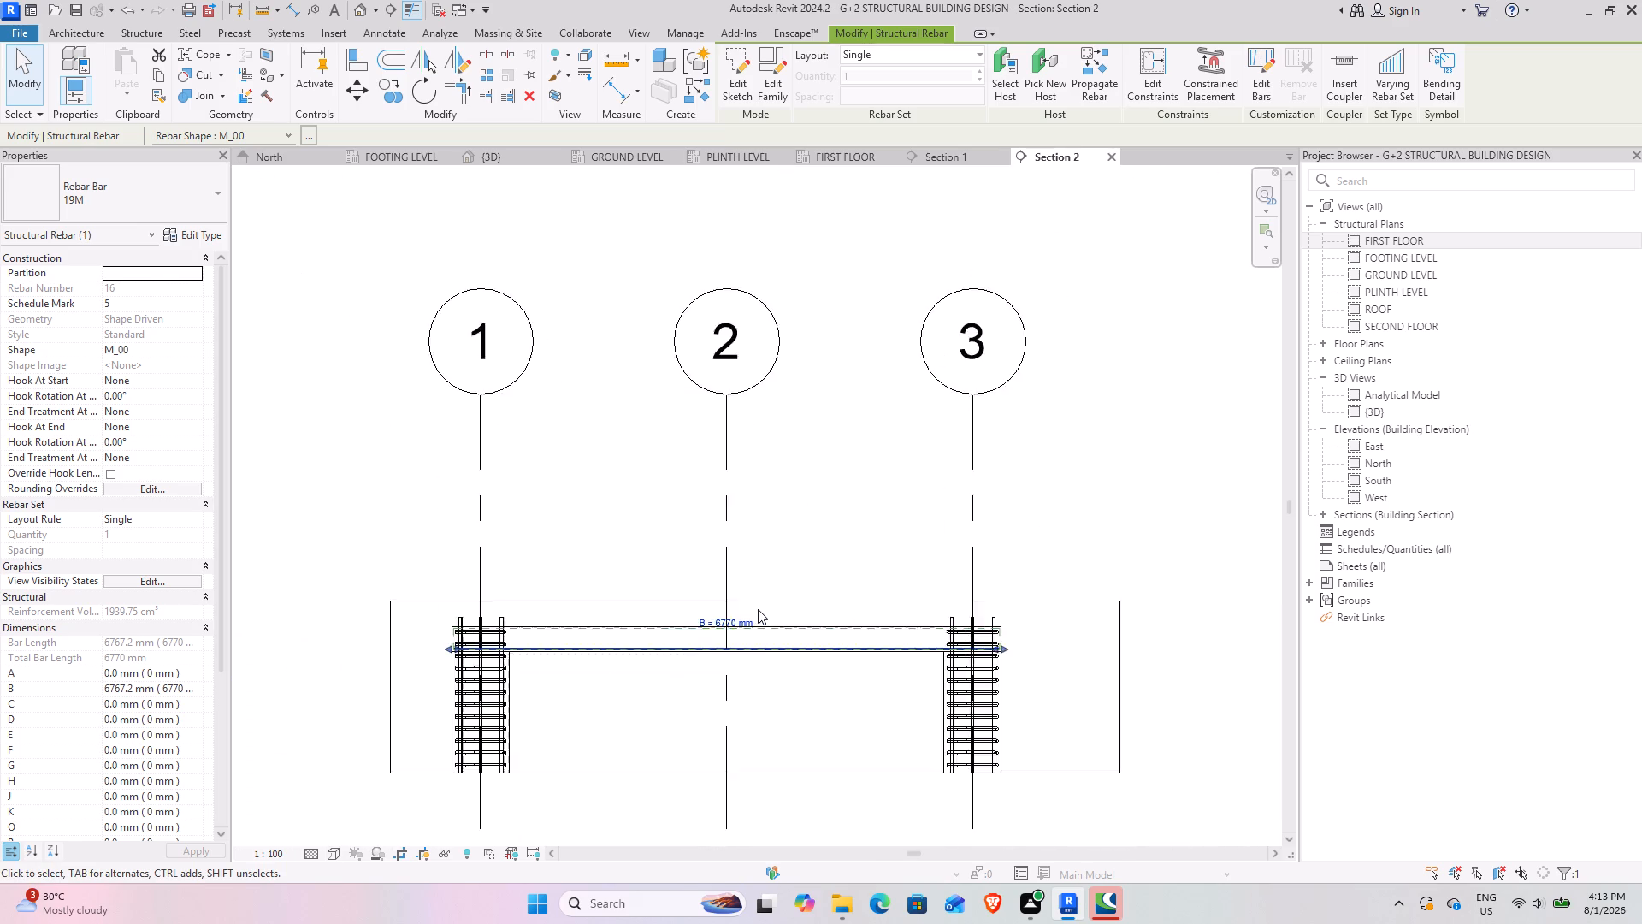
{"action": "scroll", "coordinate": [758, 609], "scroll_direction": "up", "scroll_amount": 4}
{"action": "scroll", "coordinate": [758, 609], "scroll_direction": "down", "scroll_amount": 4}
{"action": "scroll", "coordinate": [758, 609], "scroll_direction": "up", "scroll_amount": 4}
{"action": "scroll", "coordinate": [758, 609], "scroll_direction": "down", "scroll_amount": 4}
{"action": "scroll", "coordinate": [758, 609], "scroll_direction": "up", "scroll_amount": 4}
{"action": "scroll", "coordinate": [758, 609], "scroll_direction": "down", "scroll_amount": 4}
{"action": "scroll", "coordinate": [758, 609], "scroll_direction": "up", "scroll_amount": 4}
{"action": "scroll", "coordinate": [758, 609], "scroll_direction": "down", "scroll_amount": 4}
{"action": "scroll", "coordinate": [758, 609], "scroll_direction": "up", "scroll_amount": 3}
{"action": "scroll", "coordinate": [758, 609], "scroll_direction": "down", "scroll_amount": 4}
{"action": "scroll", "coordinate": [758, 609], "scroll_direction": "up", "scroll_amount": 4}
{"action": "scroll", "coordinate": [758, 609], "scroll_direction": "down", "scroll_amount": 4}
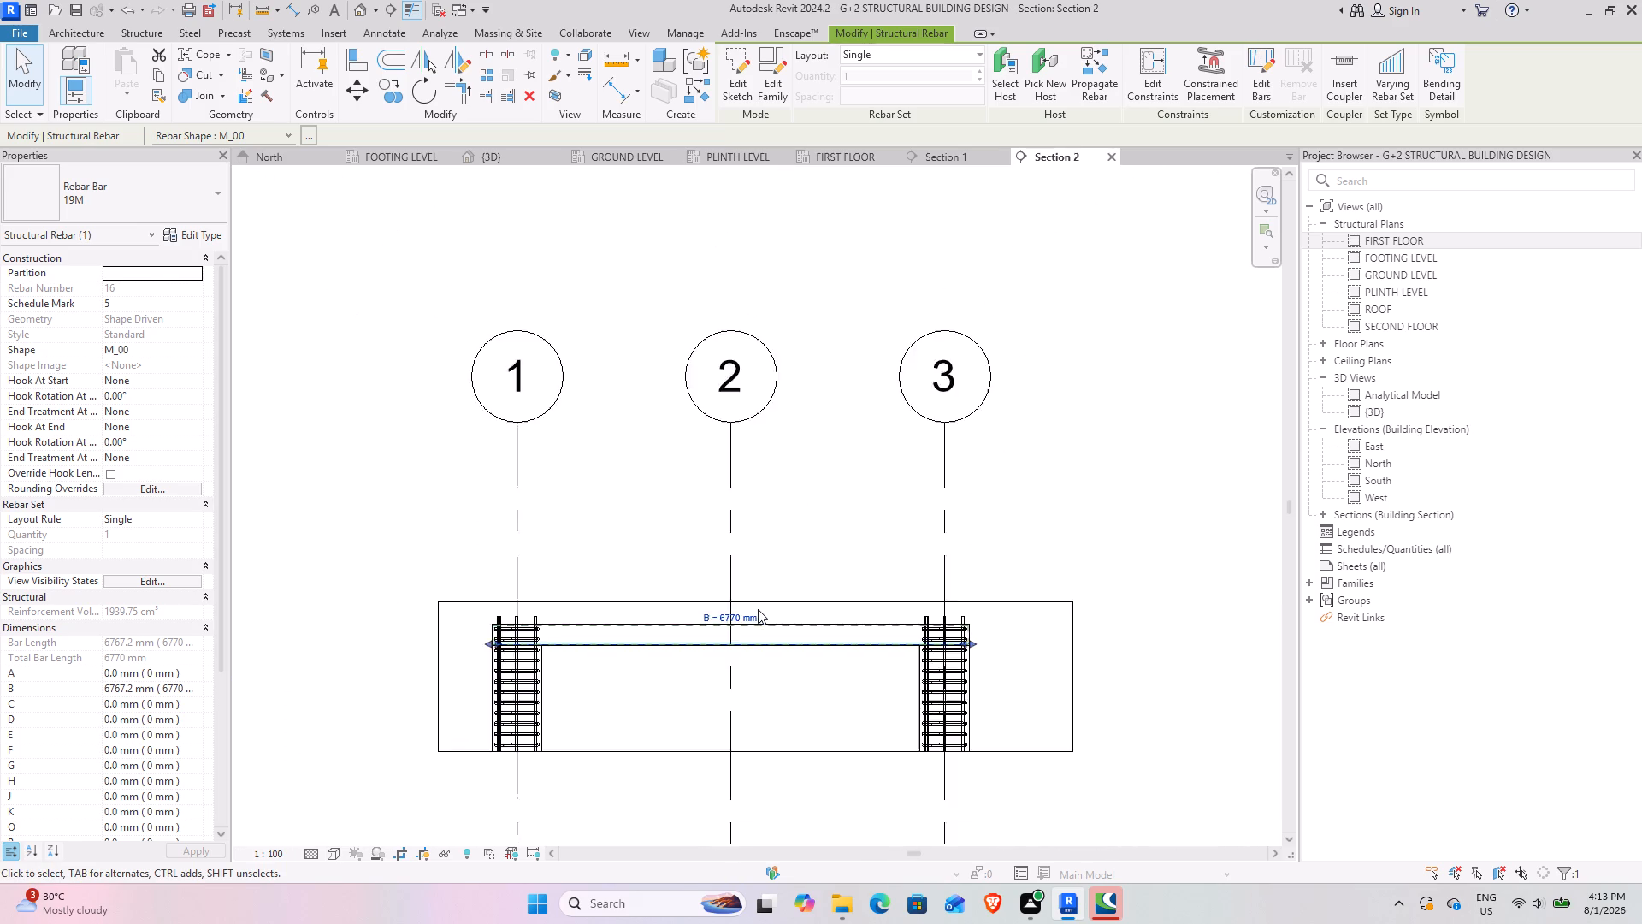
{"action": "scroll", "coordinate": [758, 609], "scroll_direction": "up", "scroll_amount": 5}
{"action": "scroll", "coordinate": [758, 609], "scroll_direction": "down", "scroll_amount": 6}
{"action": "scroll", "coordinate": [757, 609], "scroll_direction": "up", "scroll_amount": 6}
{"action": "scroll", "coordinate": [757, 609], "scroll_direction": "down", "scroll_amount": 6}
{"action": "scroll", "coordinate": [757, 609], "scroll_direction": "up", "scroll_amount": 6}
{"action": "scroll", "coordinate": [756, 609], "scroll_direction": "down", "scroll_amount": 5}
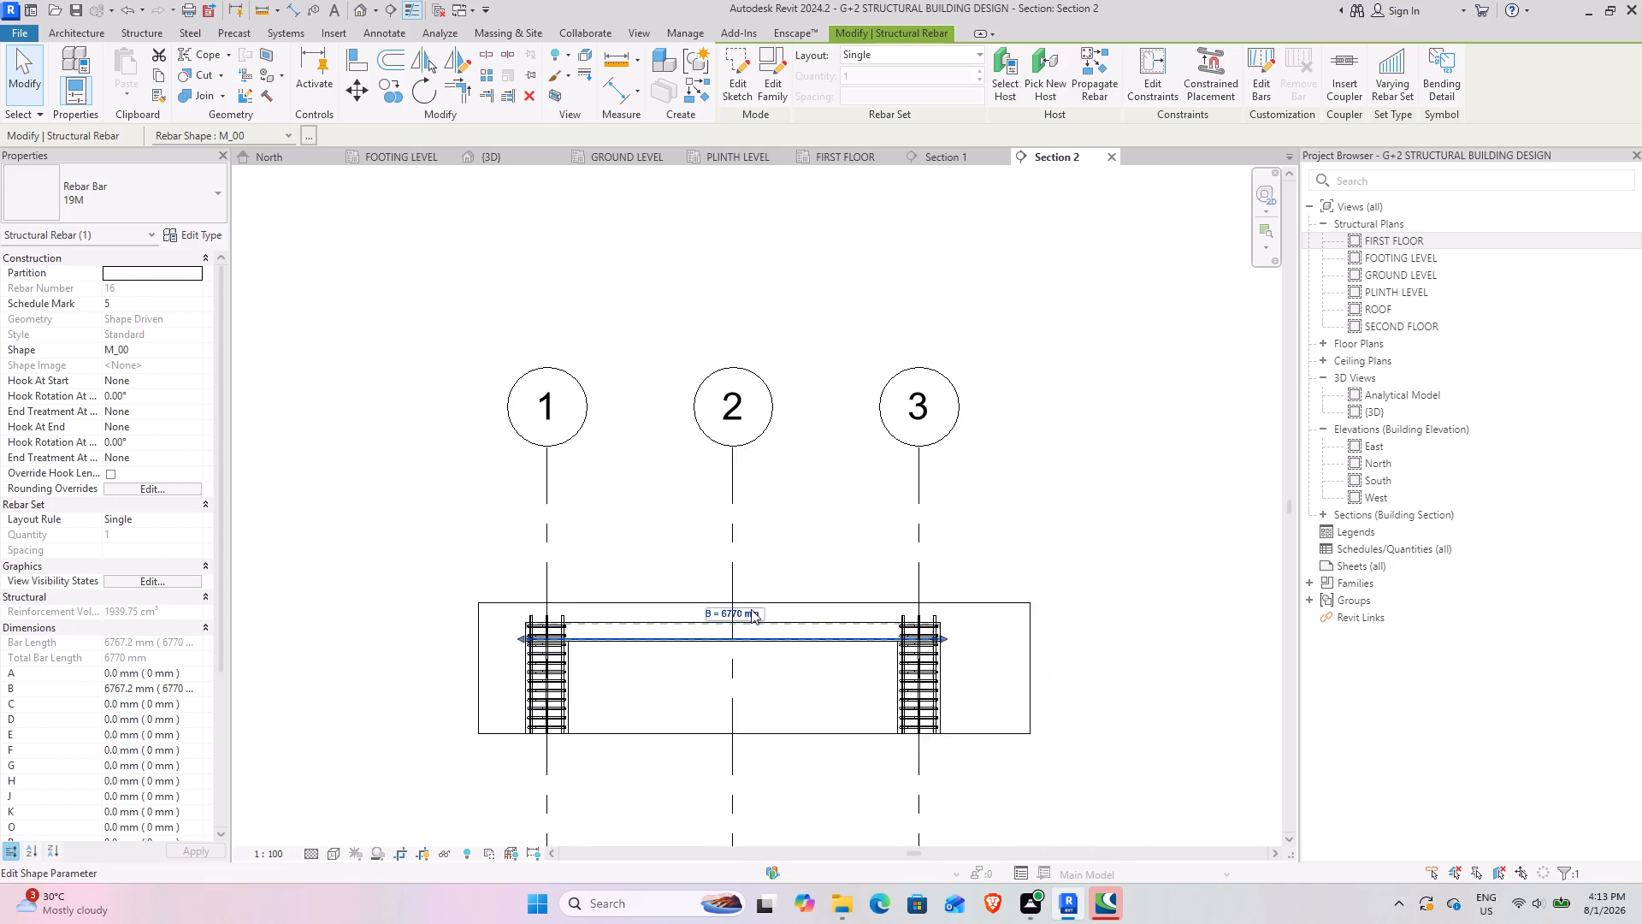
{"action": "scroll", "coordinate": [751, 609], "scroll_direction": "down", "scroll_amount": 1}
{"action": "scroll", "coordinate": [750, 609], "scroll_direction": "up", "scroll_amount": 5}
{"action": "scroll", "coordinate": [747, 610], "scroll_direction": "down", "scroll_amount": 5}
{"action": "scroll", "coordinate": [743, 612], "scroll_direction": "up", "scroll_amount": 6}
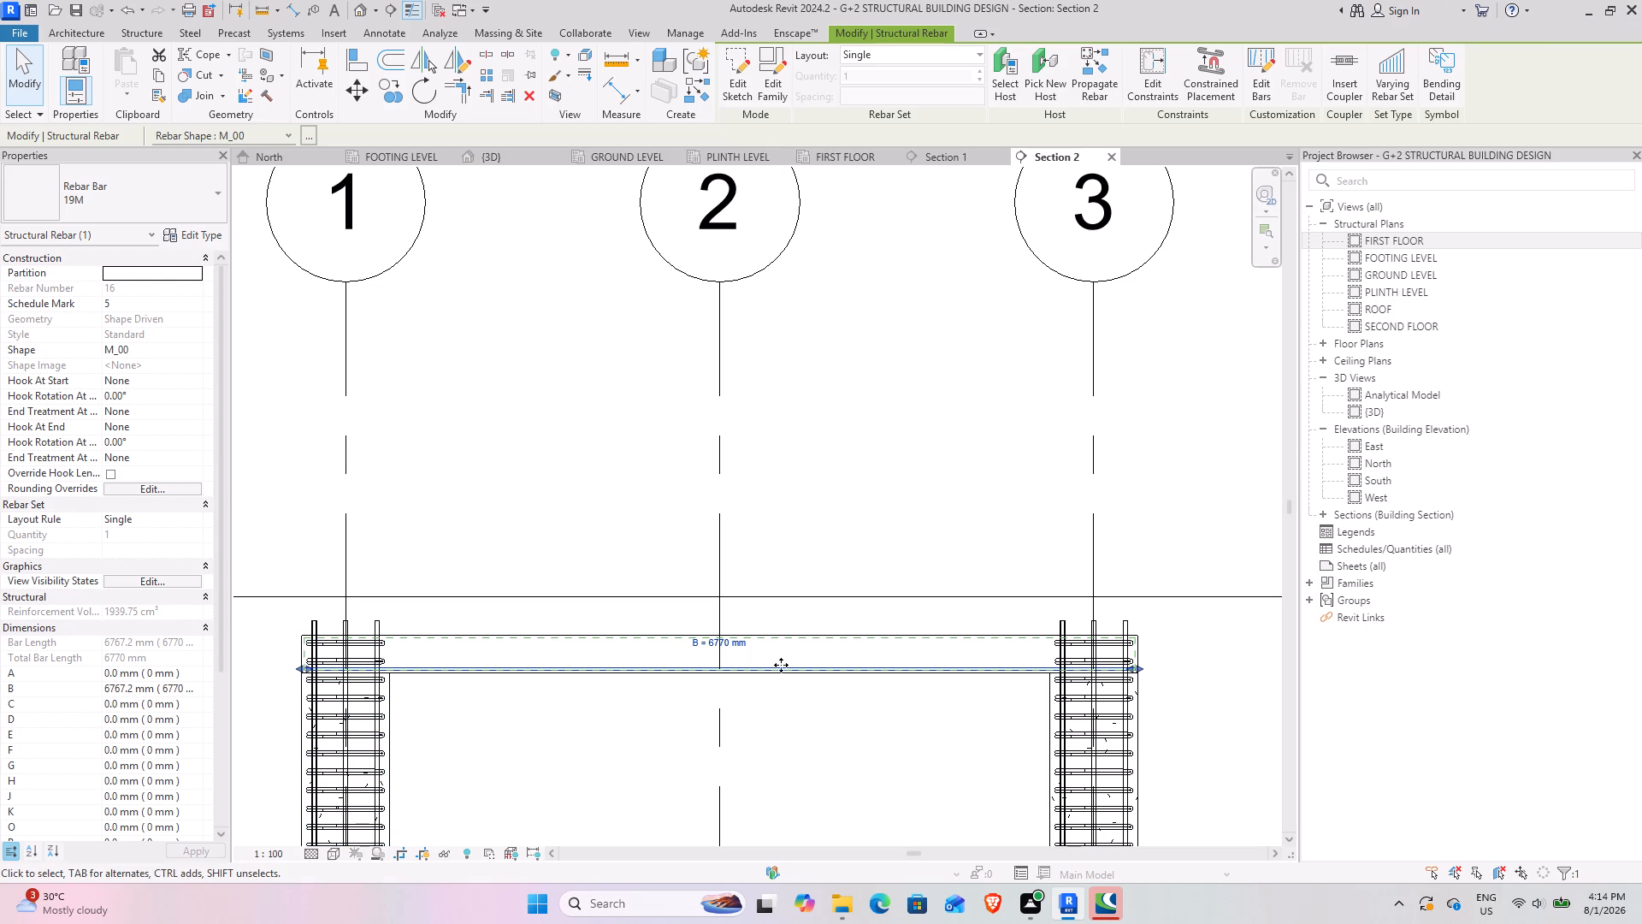
Open the selected 19M bar's sketch and draw a 2000 mm horizontal line along the slab's top cover, inward from the grid 3 end.
{"action": "left_click", "coordinate": [735, 80]}
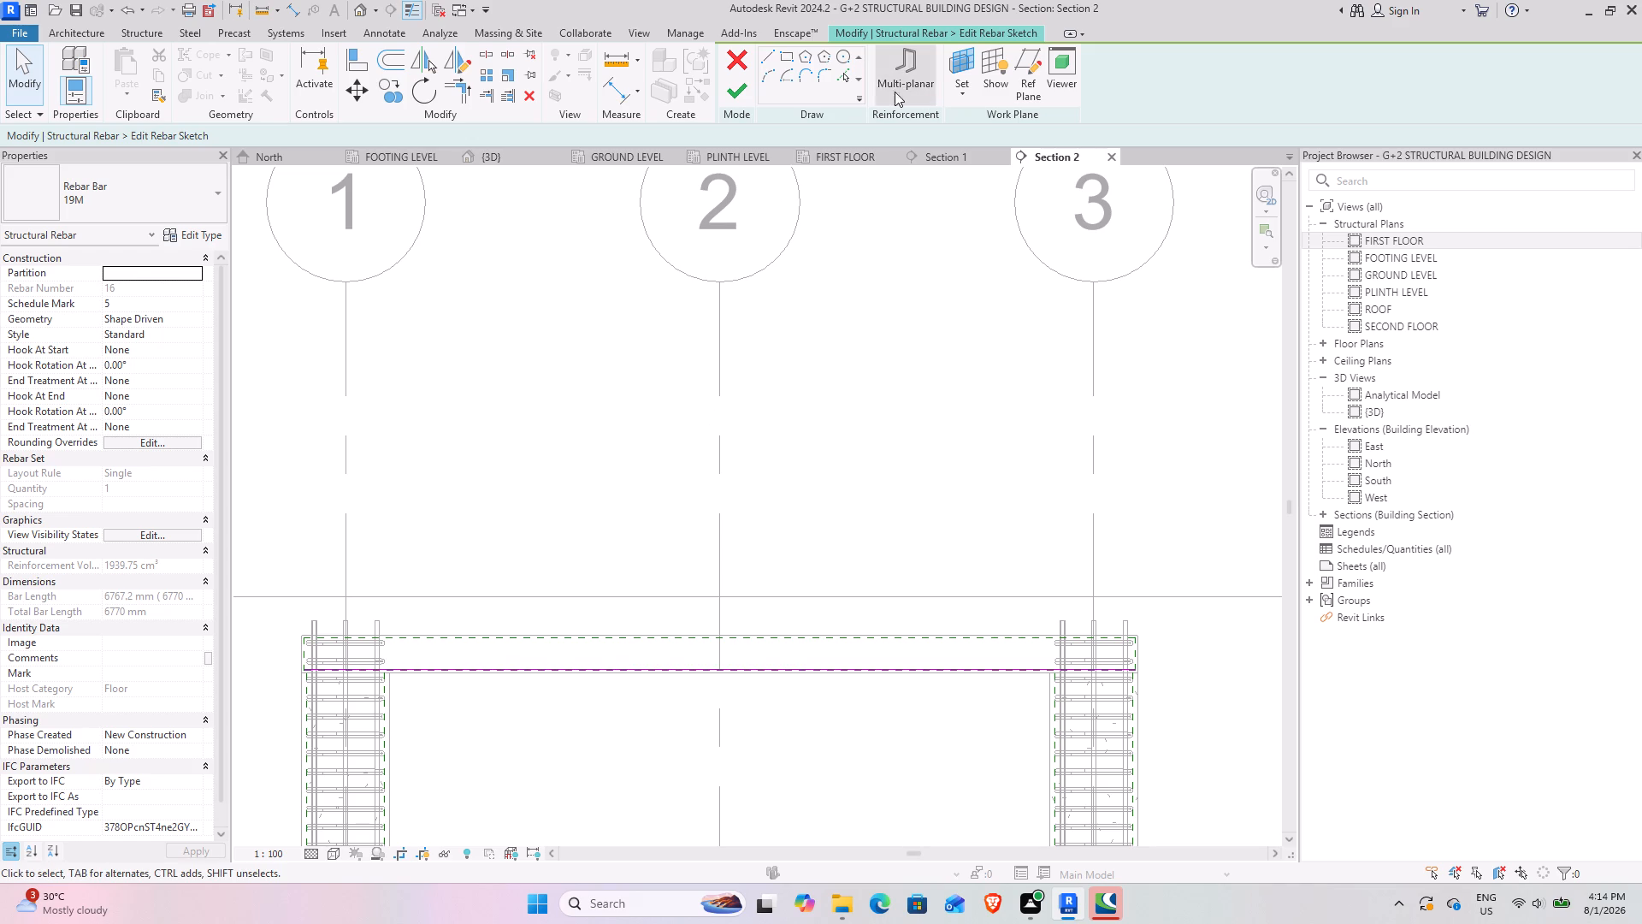
{"action": "left_click", "coordinate": [763, 53]}
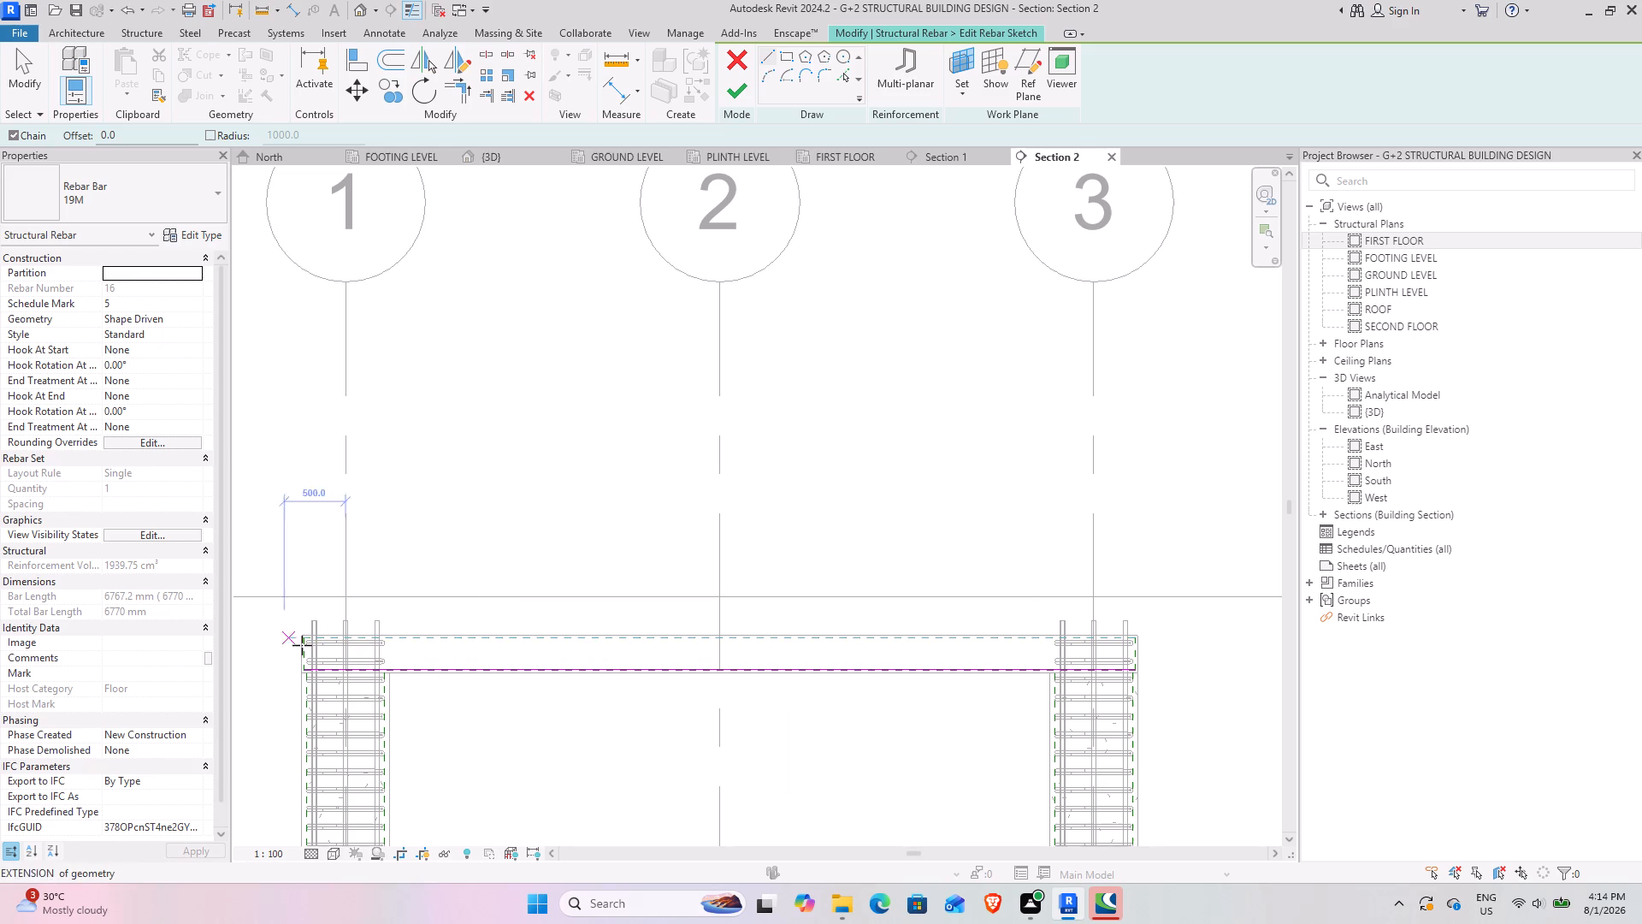
{"action": "scroll", "coordinate": [308, 648], "scroll_direction": "up", "scroll_amount": 7}
{"action": "middle_click_drag", "start_coordinate": [400, 731], "coordinate": [520, 606]}
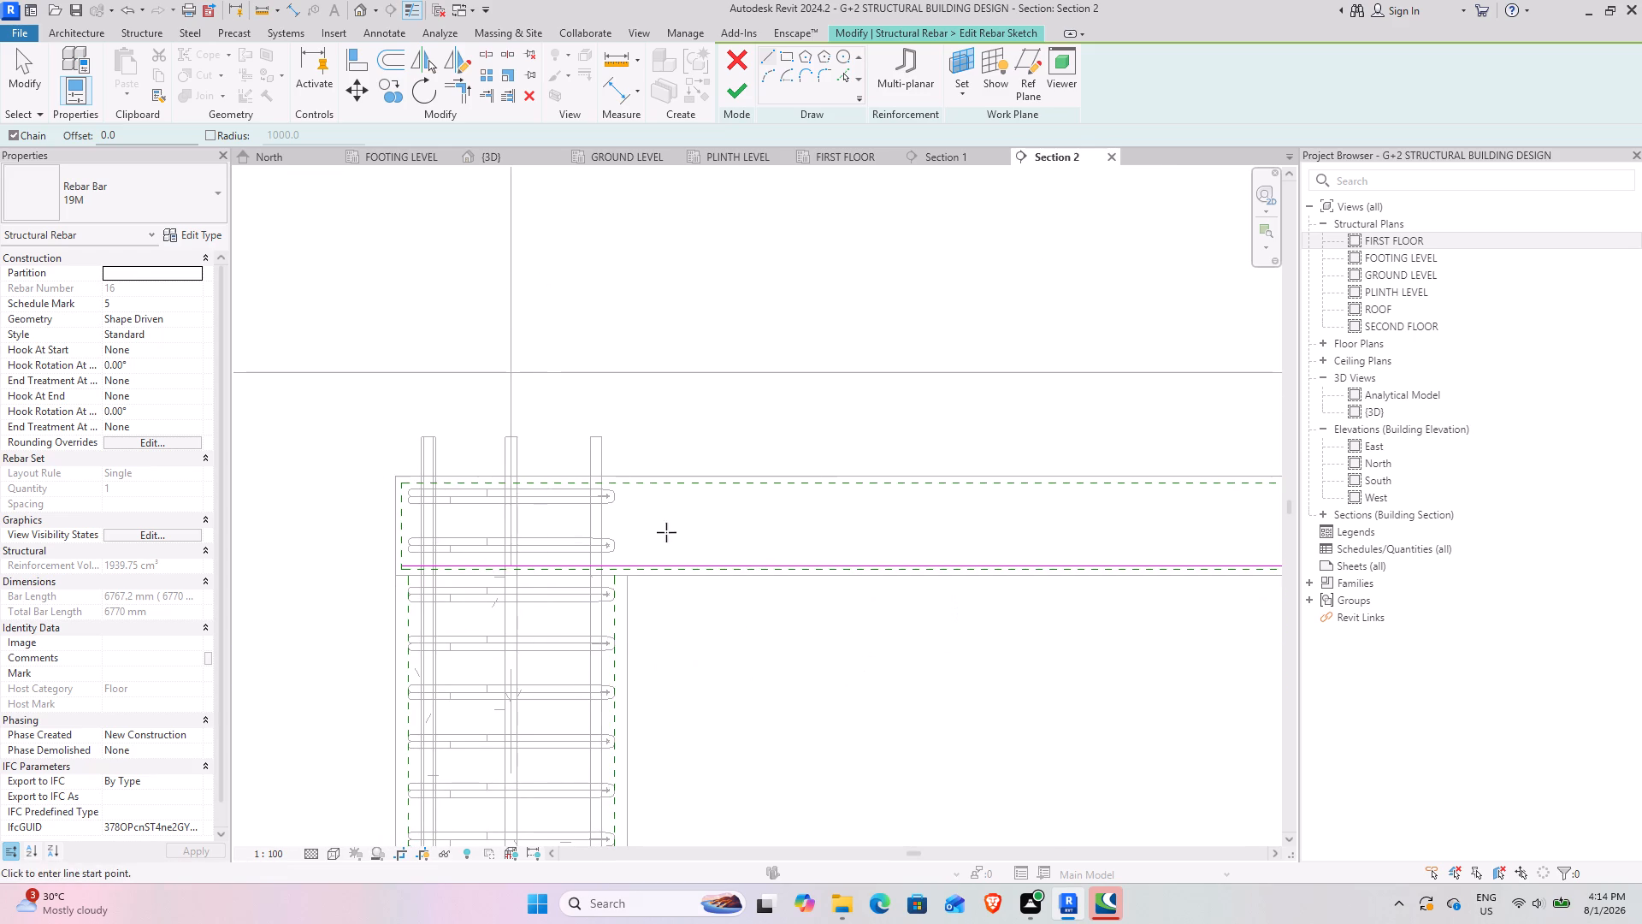
{"action": "scroll", "coordinate": [589, 570], "scroll_direction": "down", "scroll_amount": 4}
{"action": "middle_click_drag", "start_coordinate": [625, 598], "coordinate": [438, 679]}
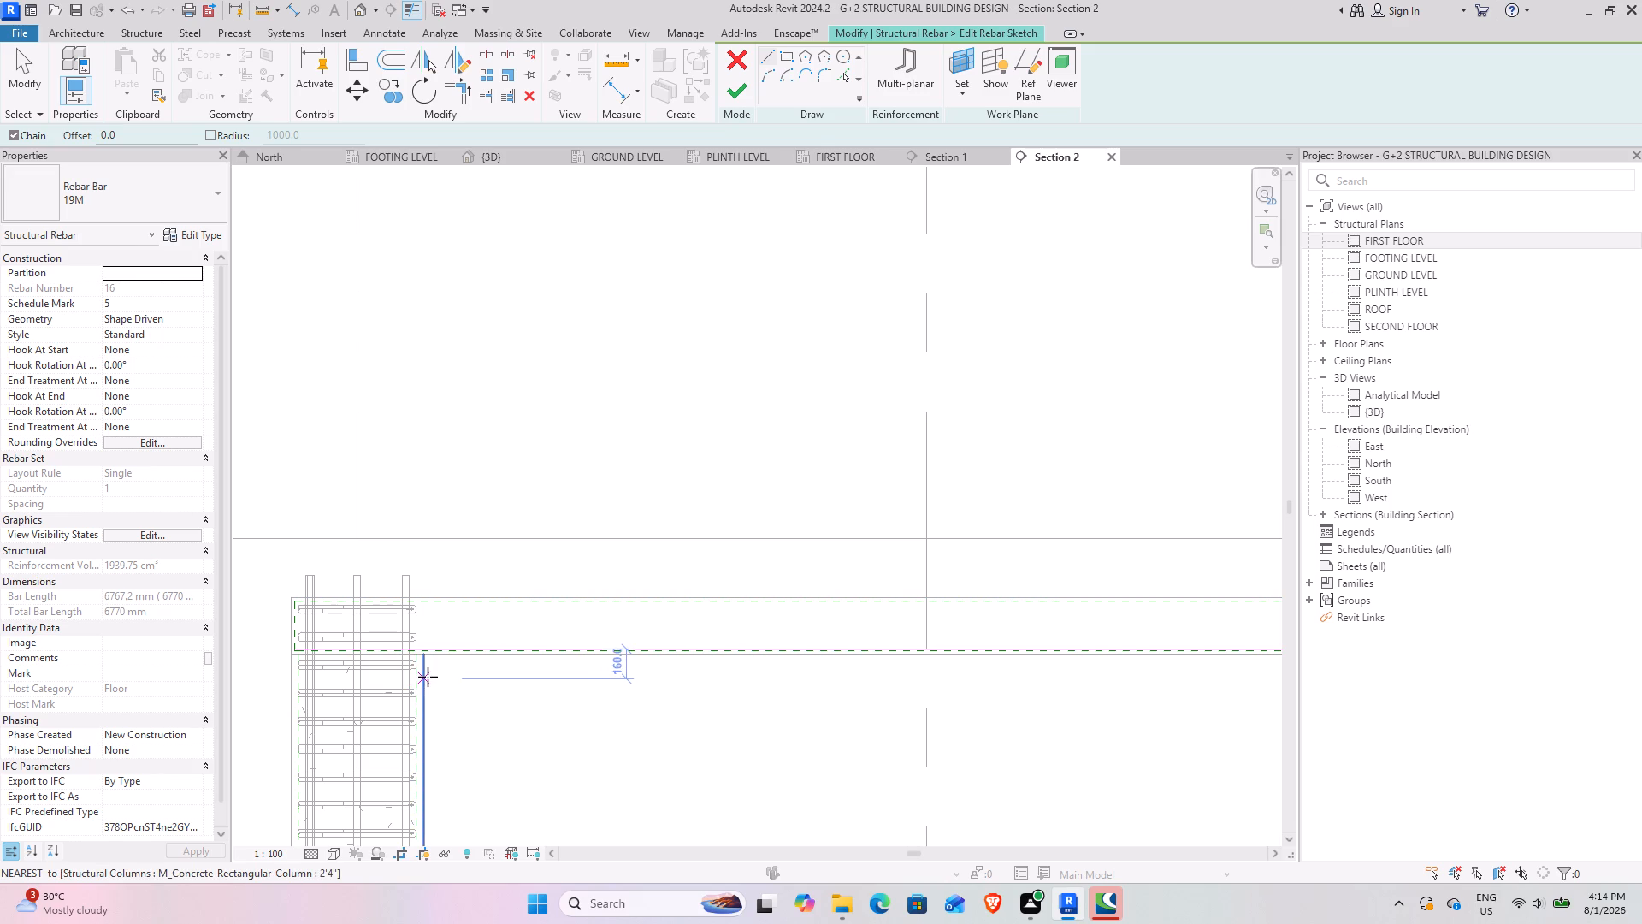
{"action": "scroll", "coordinate": [496, 611], "scroll_direction": "down", "scroll_amount": 3}
{"action": "middle_click_drag", "start_coordinate": [735, 688], "coordinate": [682, 549]}
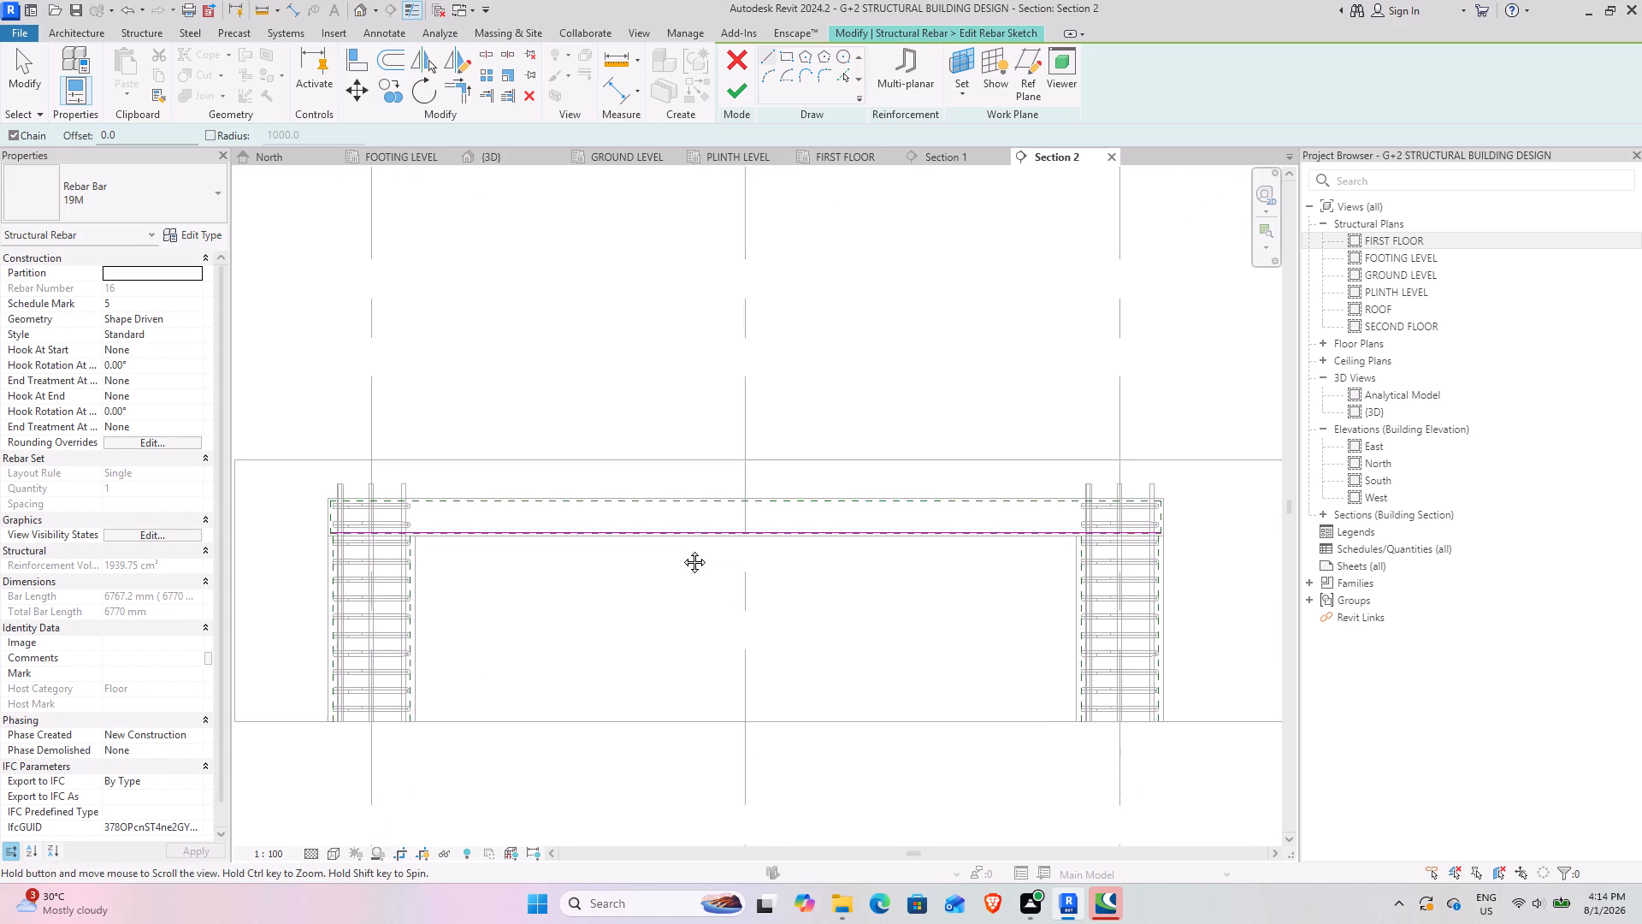
{"action": "middle_click_drag", "start_coordinate": [682, 549], "coordinate": [666, 556]}
{"action": "scroll", "coordinate": [1048, 483], "scroll_direction": "up", "scroll_amount": 7}
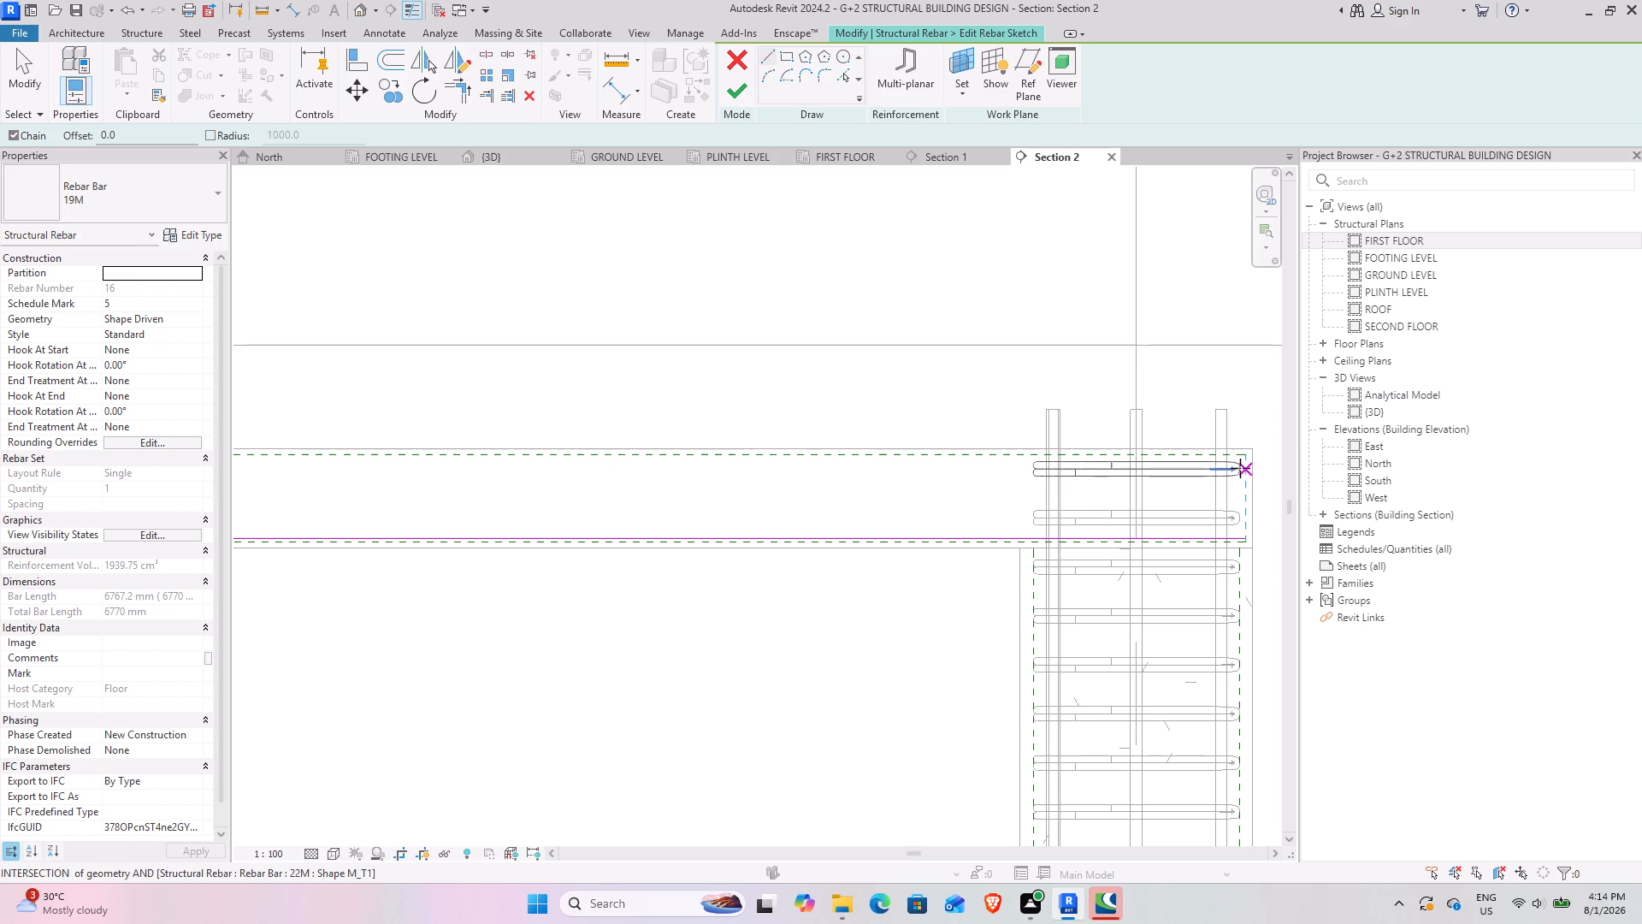
{"action": "left_click", "coordinate": [1245, 460]}
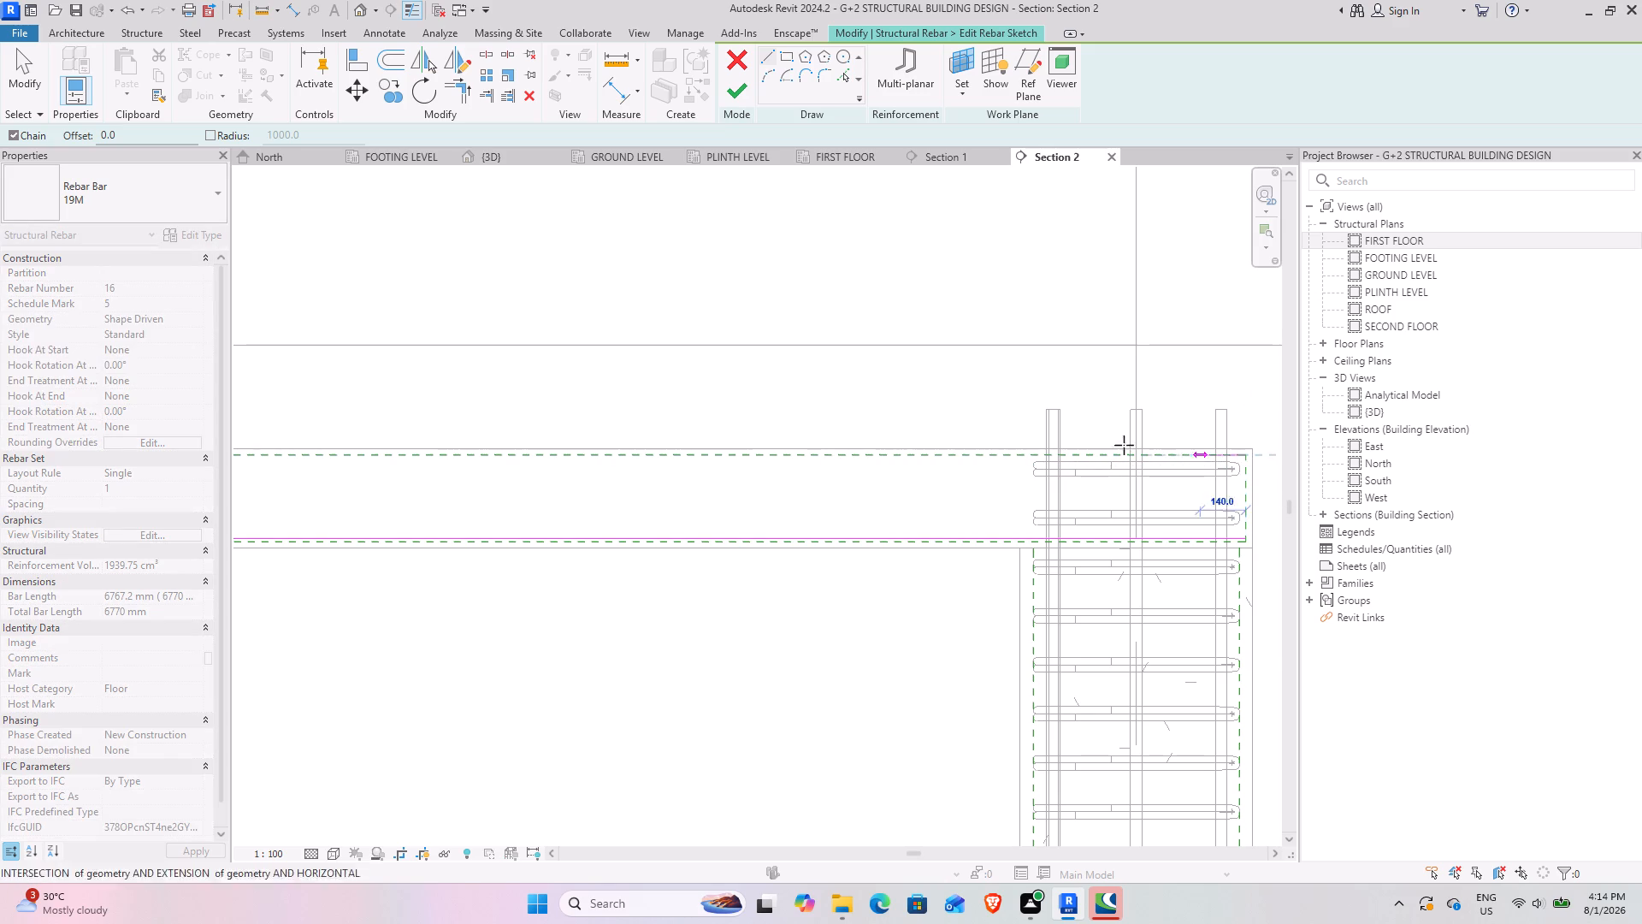
{"action": "scroll", "coordinate": [591, 457], "scroll_direction": "down", "scroll_amount": 4}
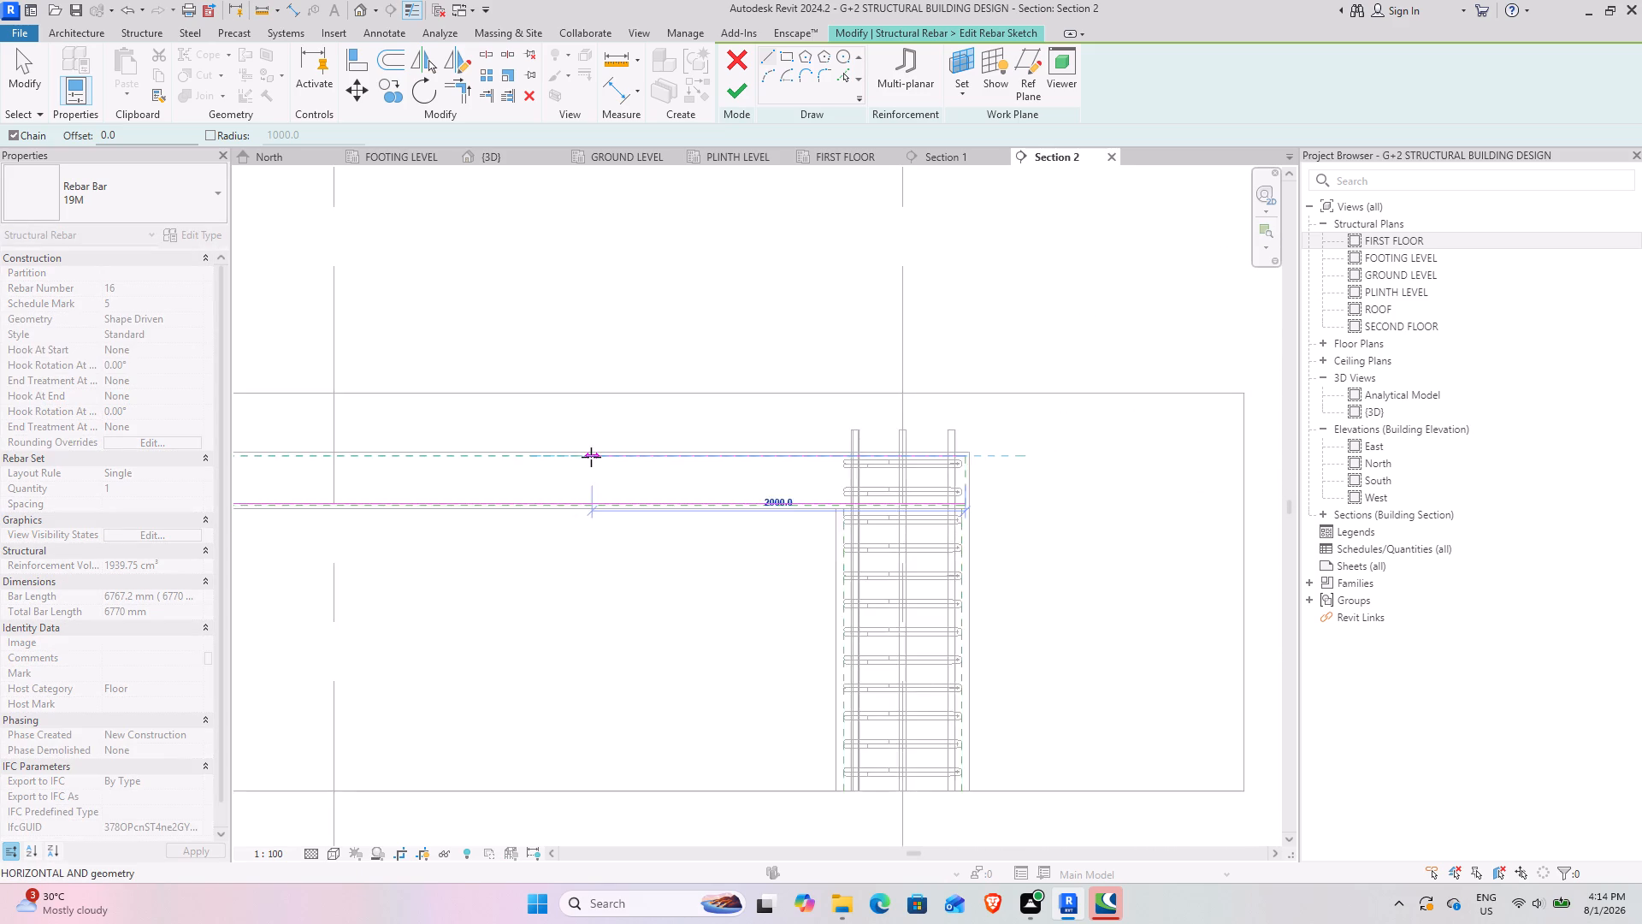
{"action": "scroll", "coordinate": [591, 457], "scroll_direction": "down", "scroll_amount": 4}
{"action": "middle_click_drag", "start_coordinate": [584, 465], "coordinate": [857, 492]}
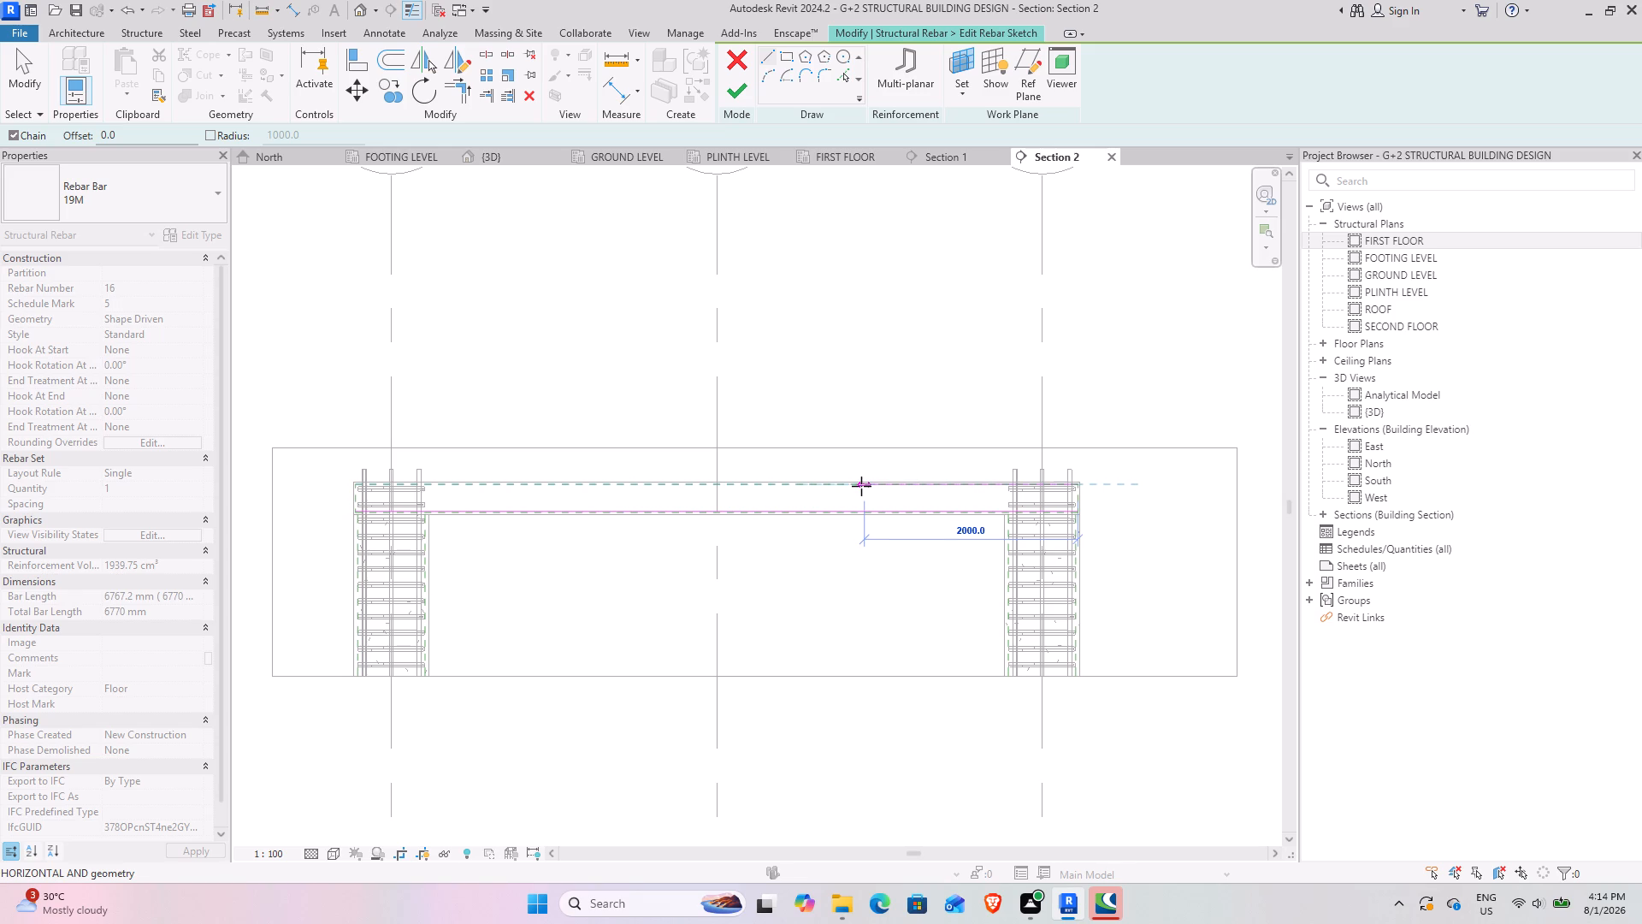
{"action": "left_click", "coordinate": [861, 486]}
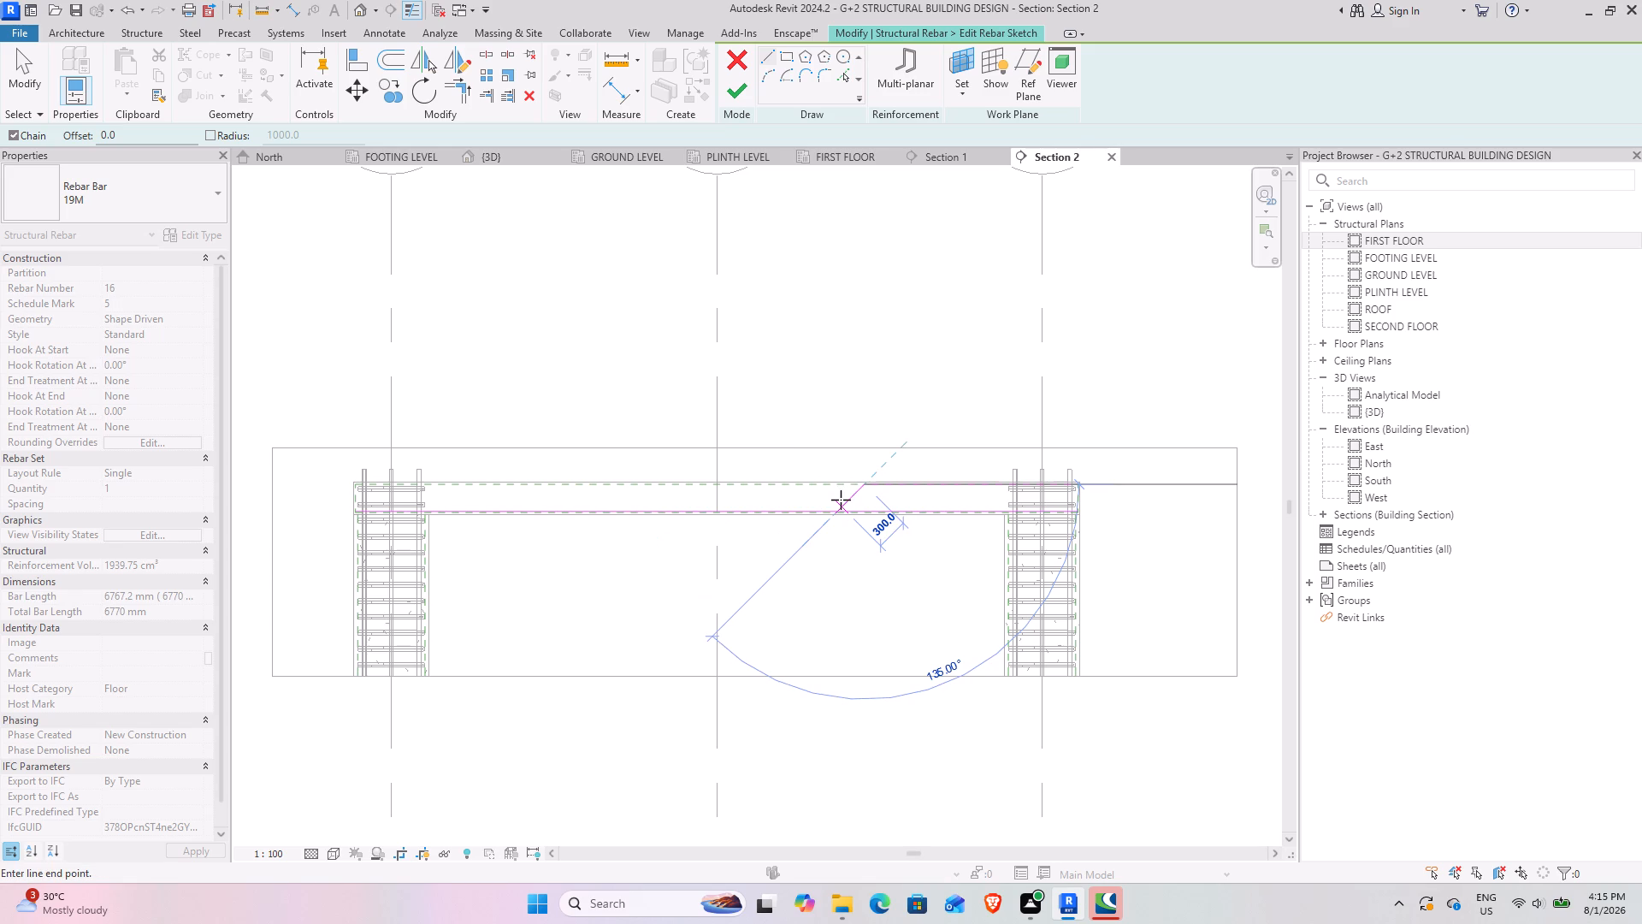
Continue the line with a sloped segment about 340 mm long, descending at 135° to just above the slab's bottom bar, and end the chain.
{"action": "scroll", "coordinate": [837, 509], "scroll_direction": "up", "scroll_amount": 8}
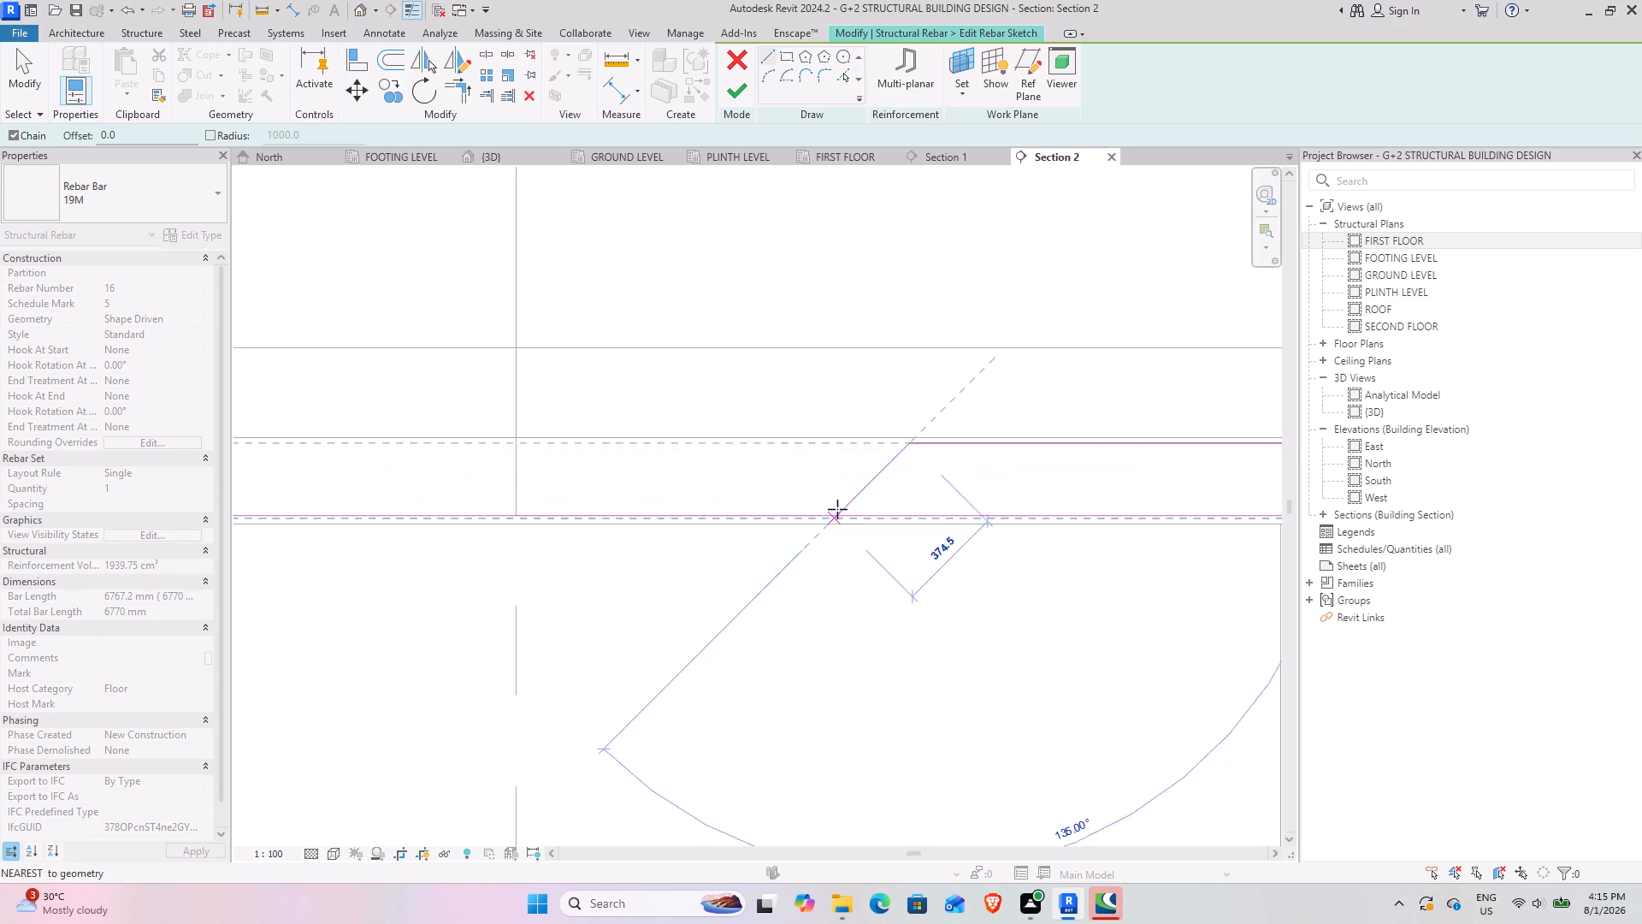
{"action": "scroll", "coordinate": [837, 509], "scroll_direction": "up", "scroll_amount": 6}
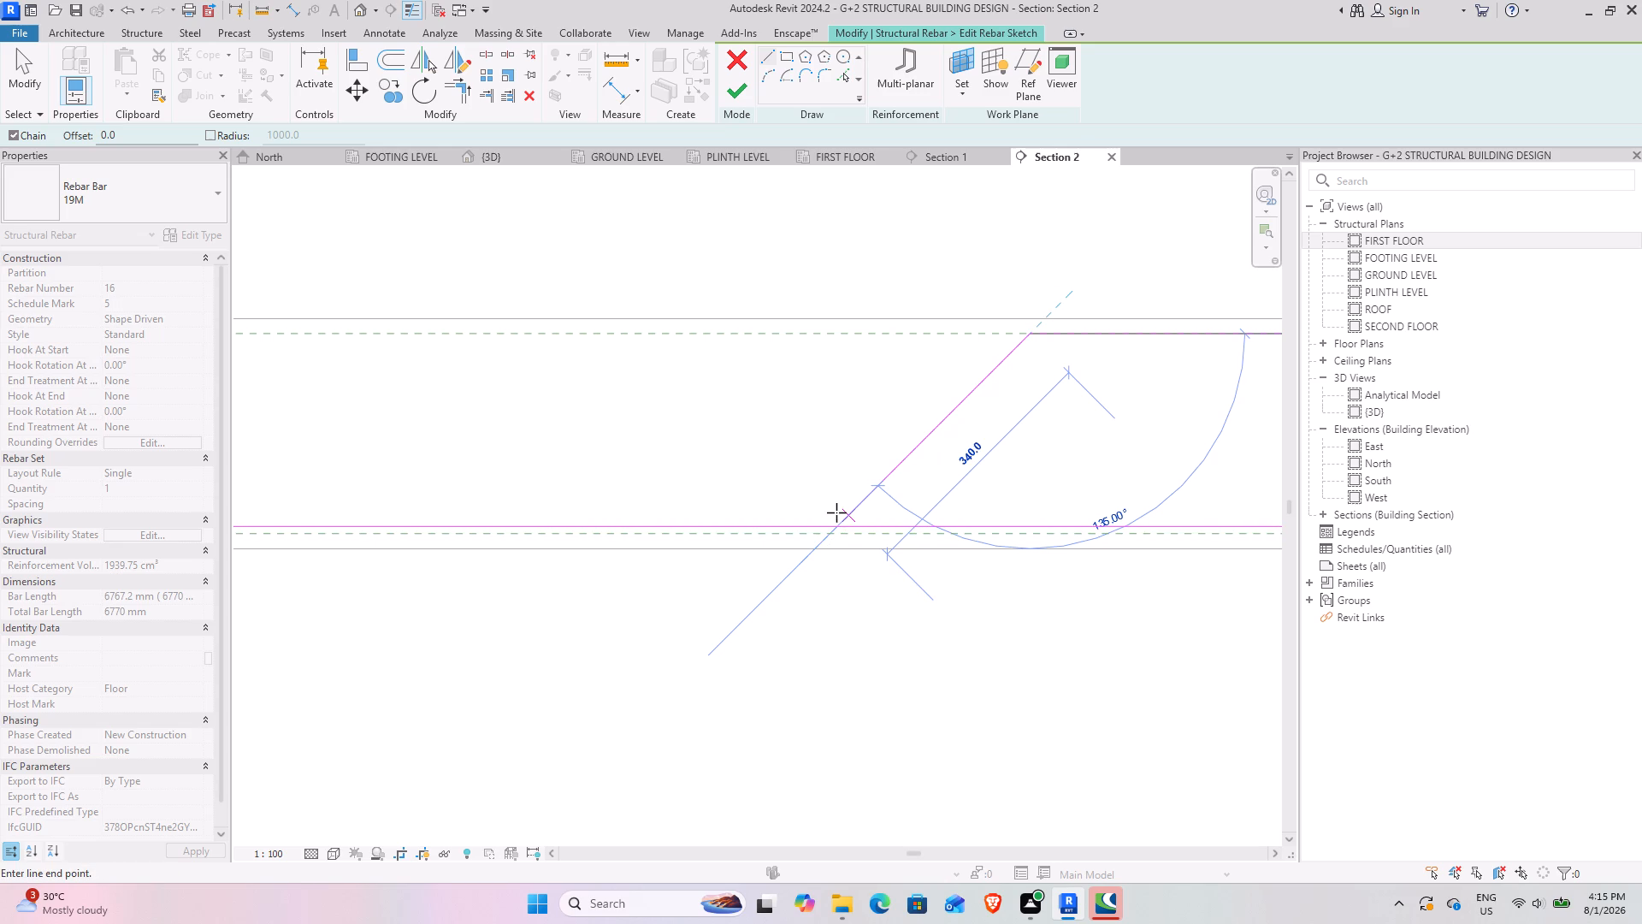
{"action": "left_click", "coordinate": [836, 512]}
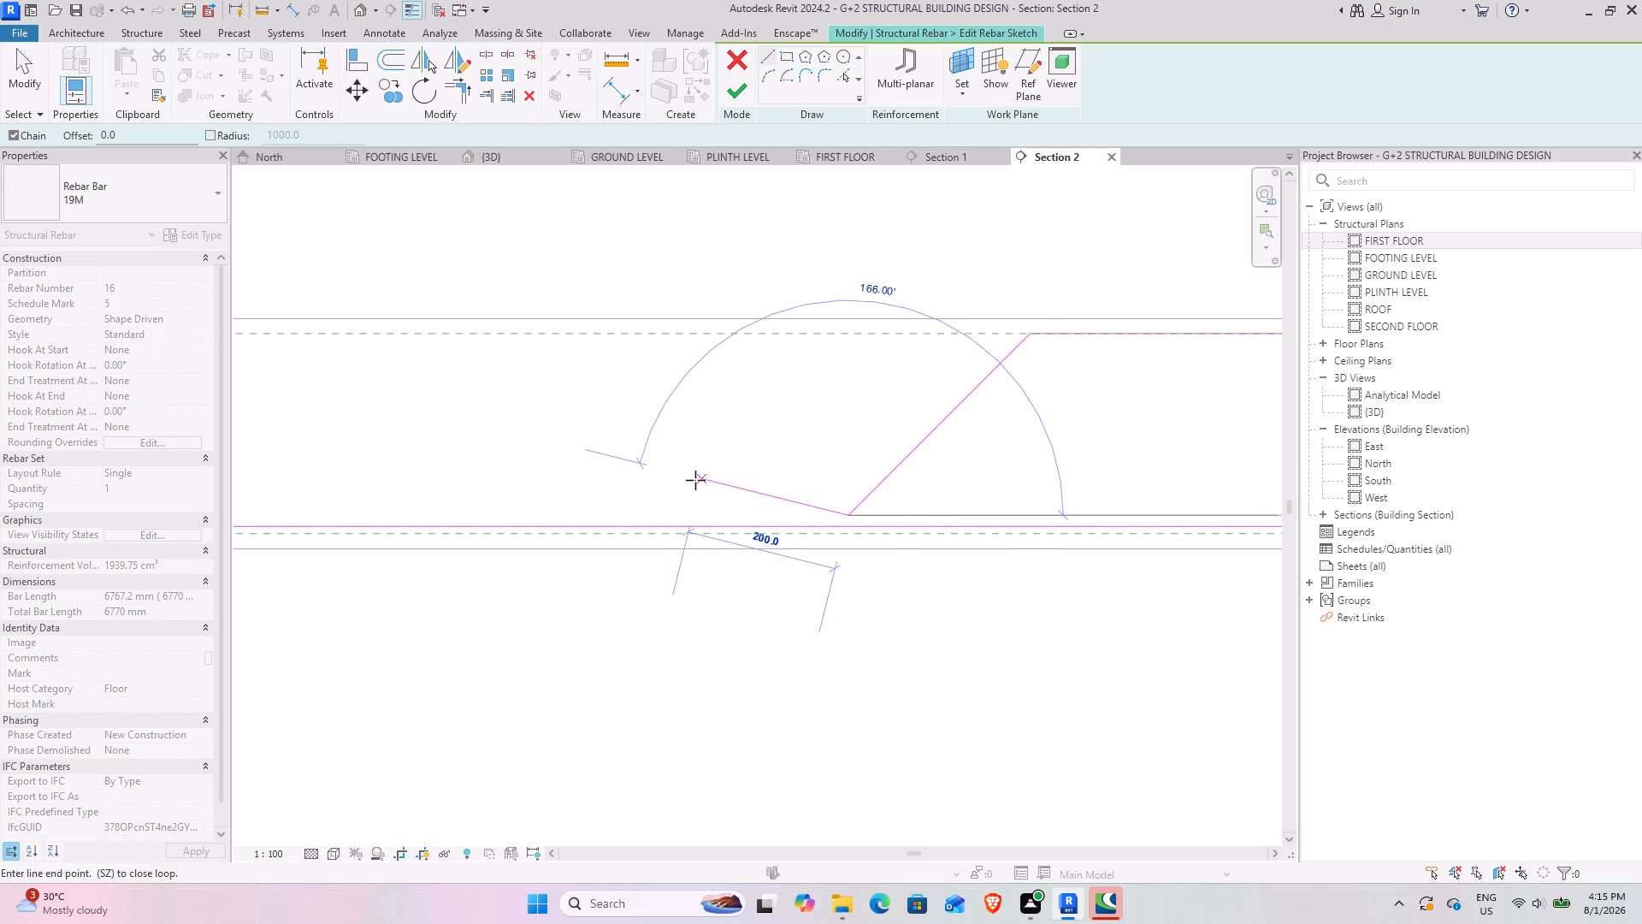
{"action": "scroll", "coordinate": [693, 483], "scroll_direction": "down", "scroll_amount": 10}
{"action": "middle_click_drag", "start_coordinate": [641, 509], "coordinate": [1143, 589]}
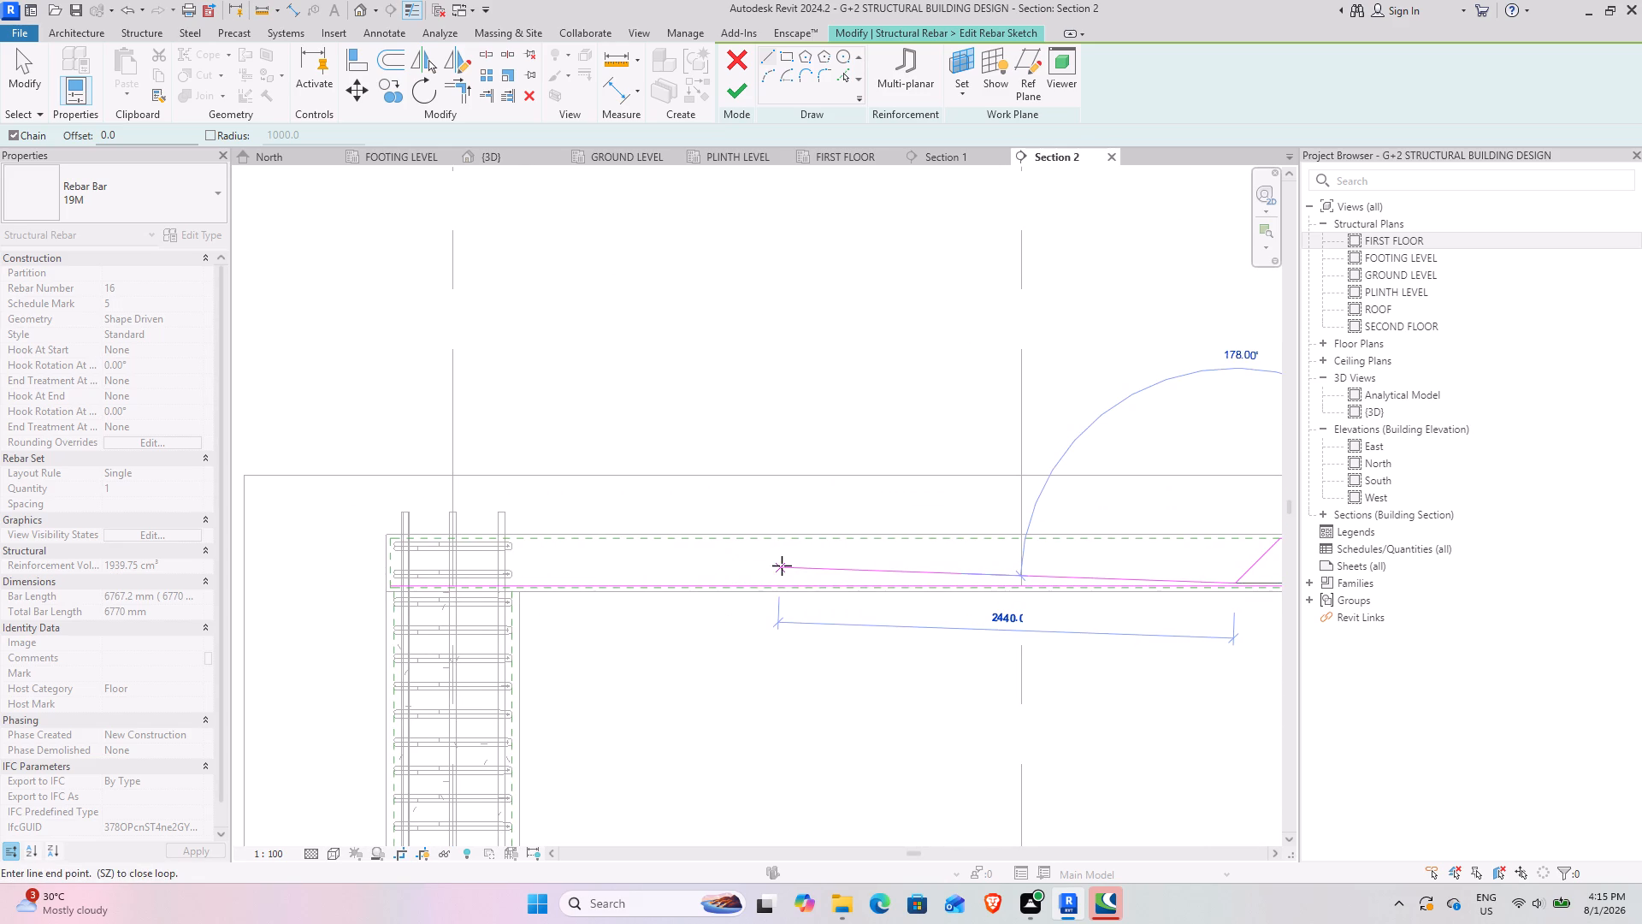
{"action": "key", "text": "Escape"}
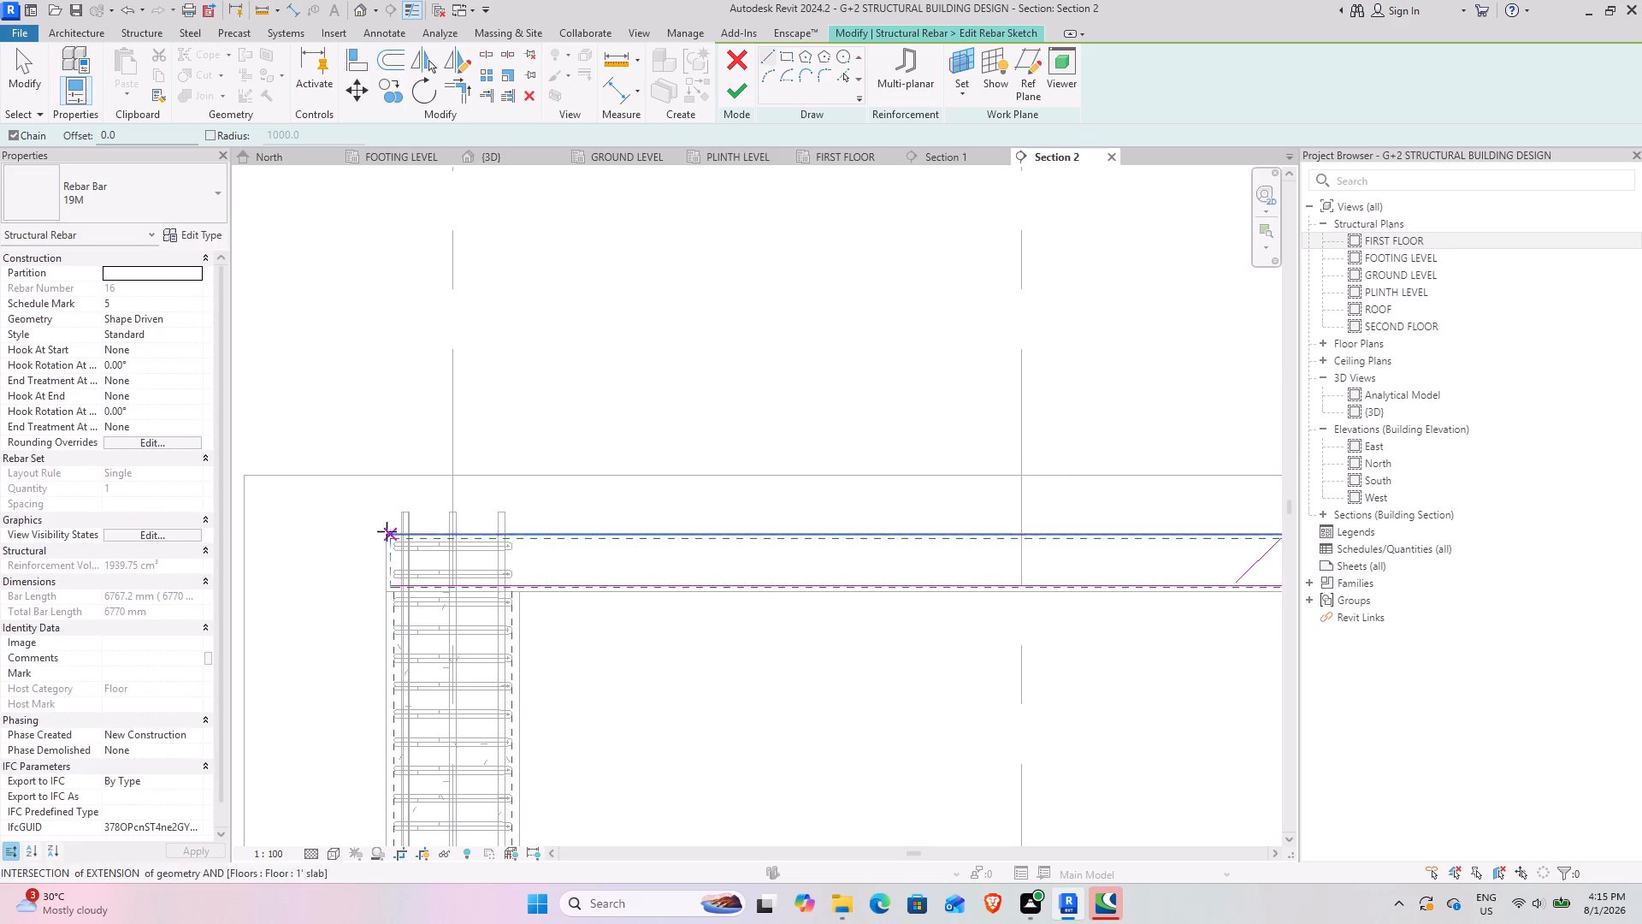
From the slab's grid 1 end, draw a horizontal line along the top cover, followed by a 320 mm segment sloping down at 135°.
{"action": "scroll", "coordinate": [401, 542], "scroll_direction": "up", "scroll_amount": 9}
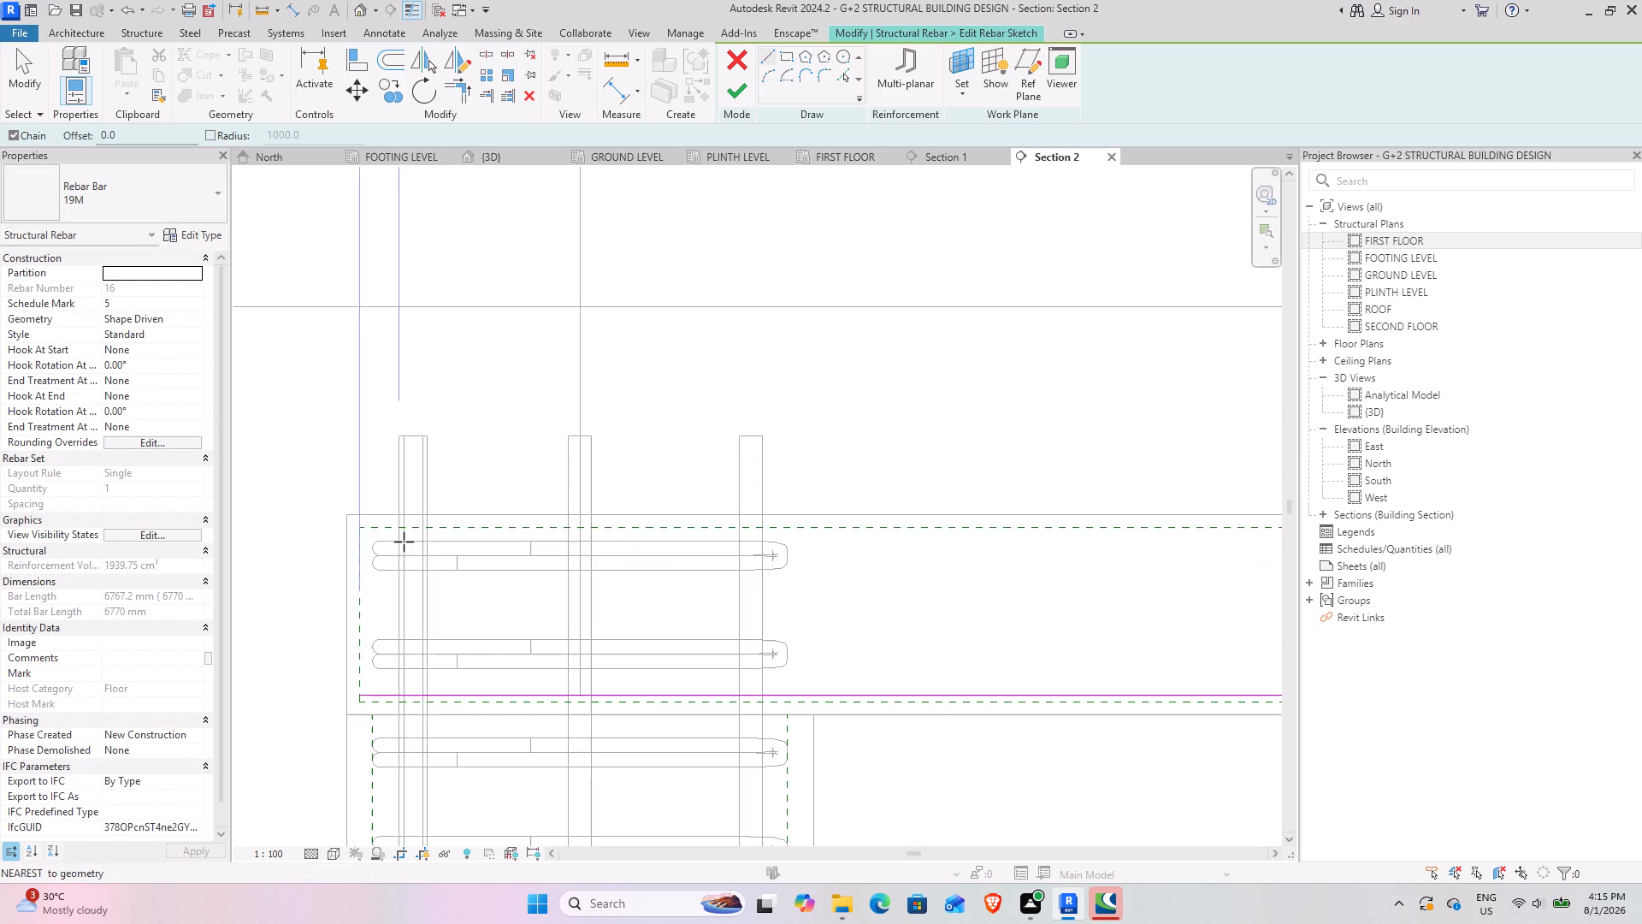
{"action": "left_click", "coordinate": [361, 527]}
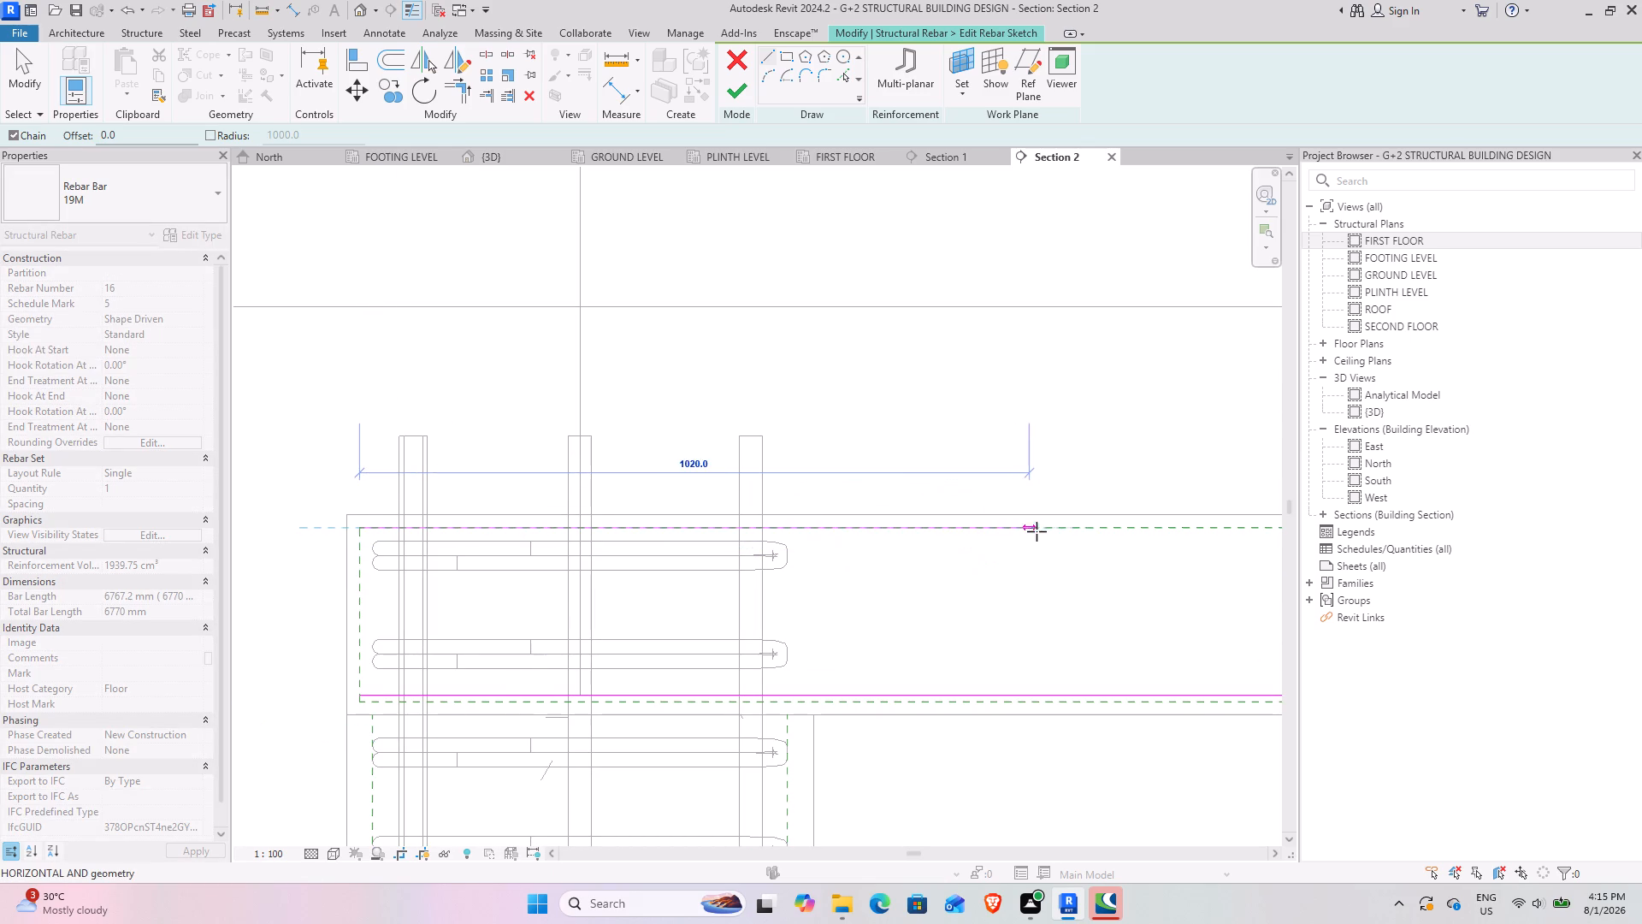
{"action": "scroll", "coordinate": [1195, 518], "scroll_direction": "down", "scroll_amount": 4}
{"action": "middle_click_drag", "start_coordinate": [1199, 514], "coordinate": [489, 487]}
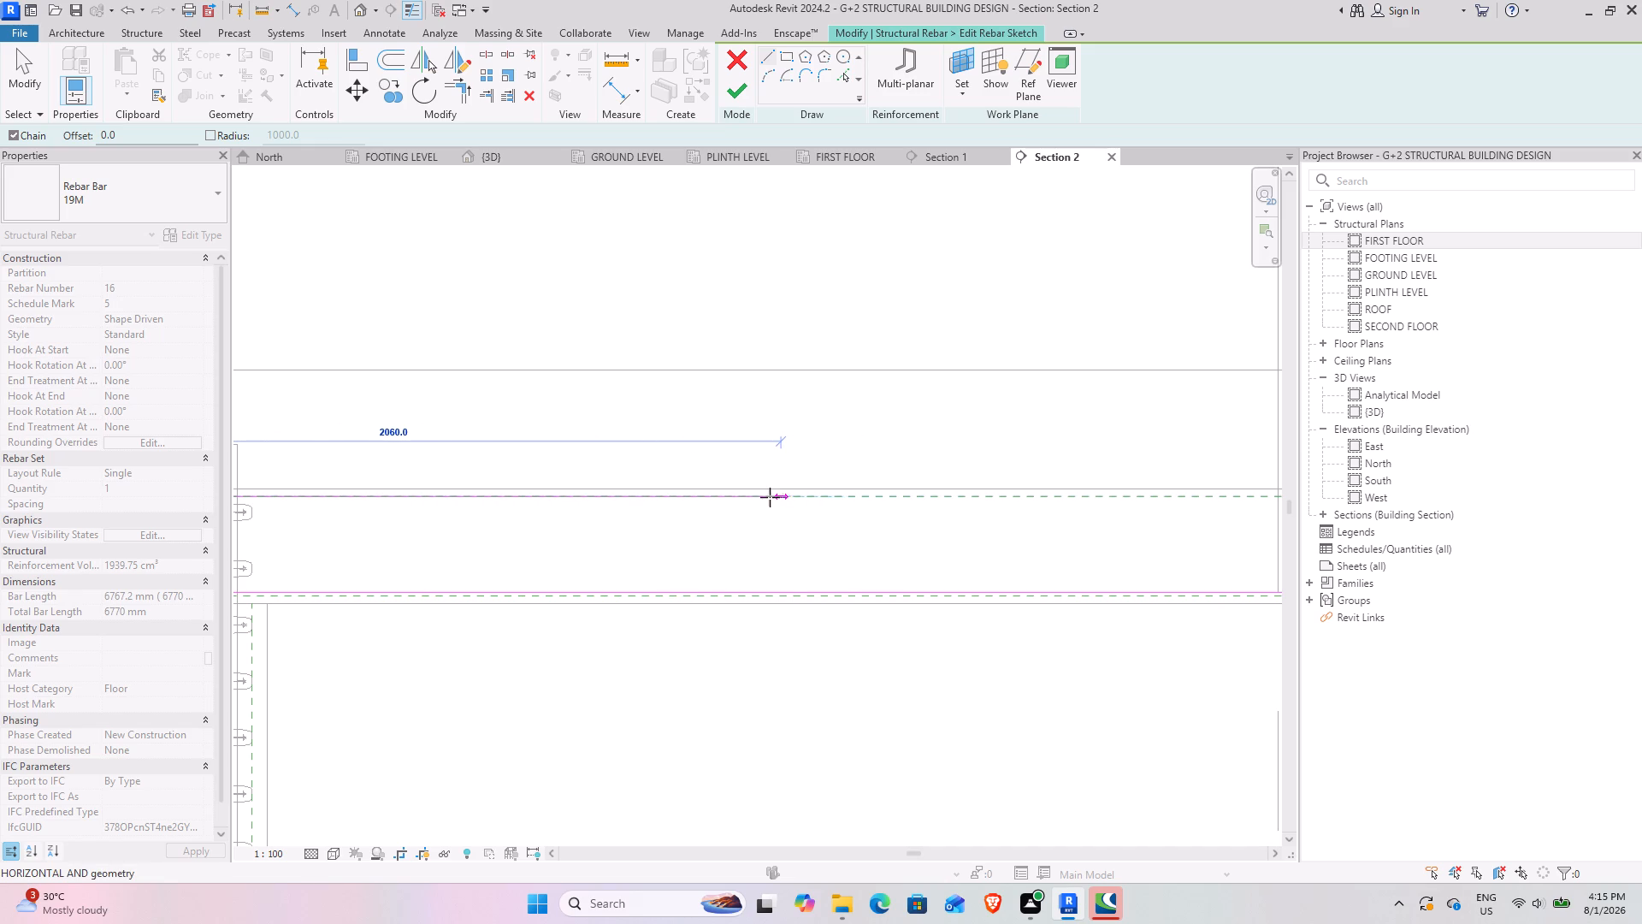
{"action": "left_click", "coordinate": [755, 496]}
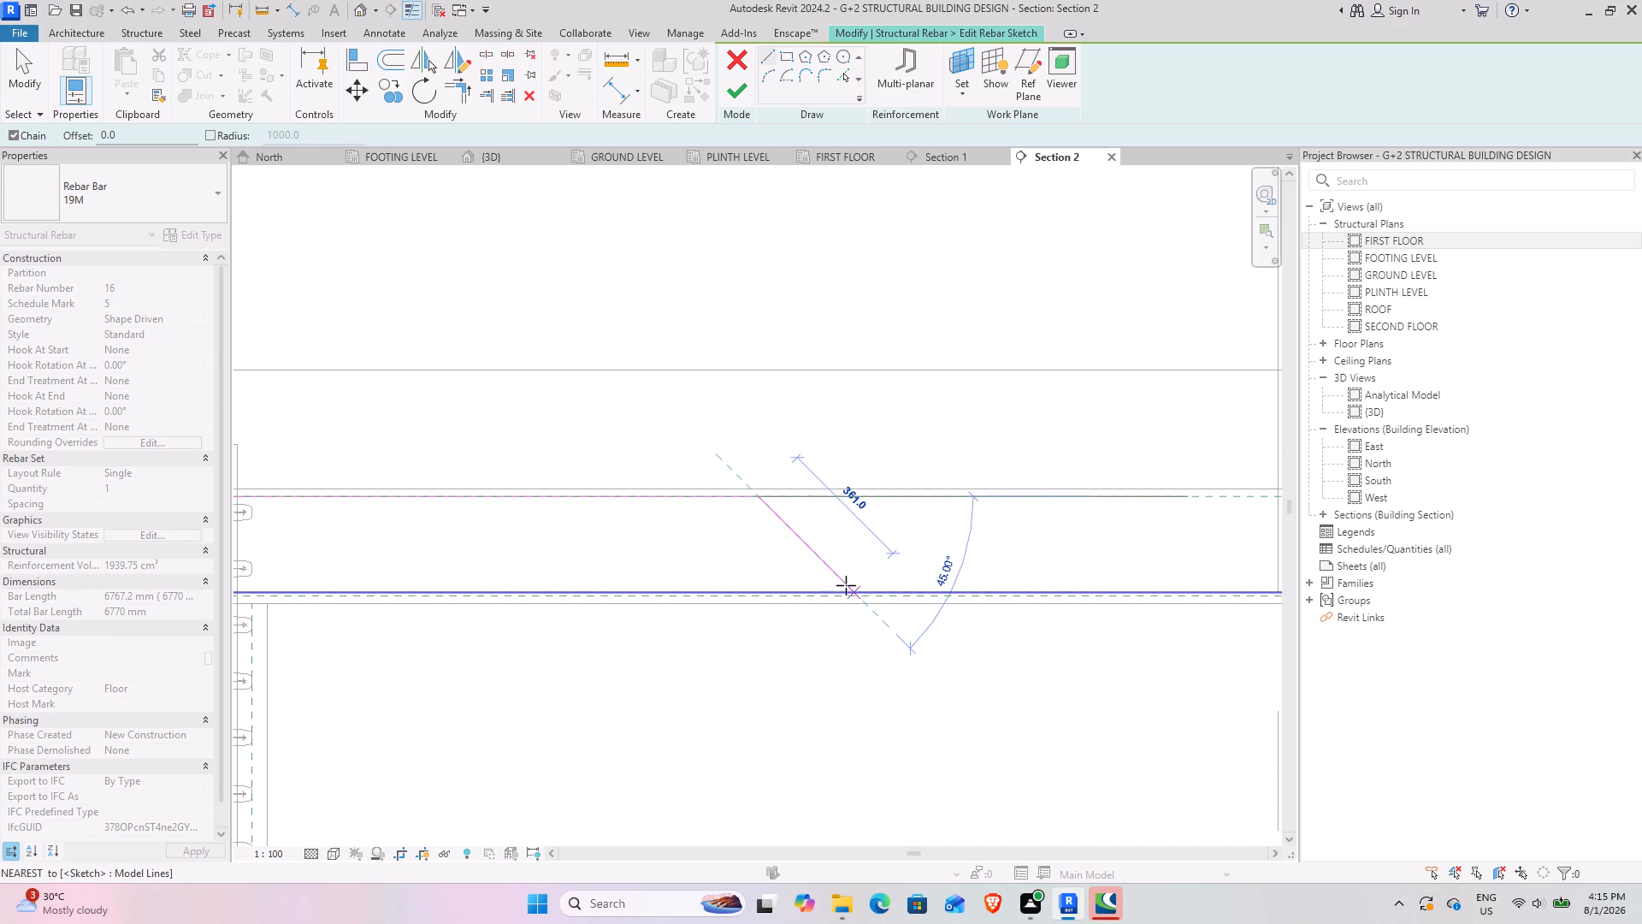
{"action": "left_click", "coordinate": [844, 579]}
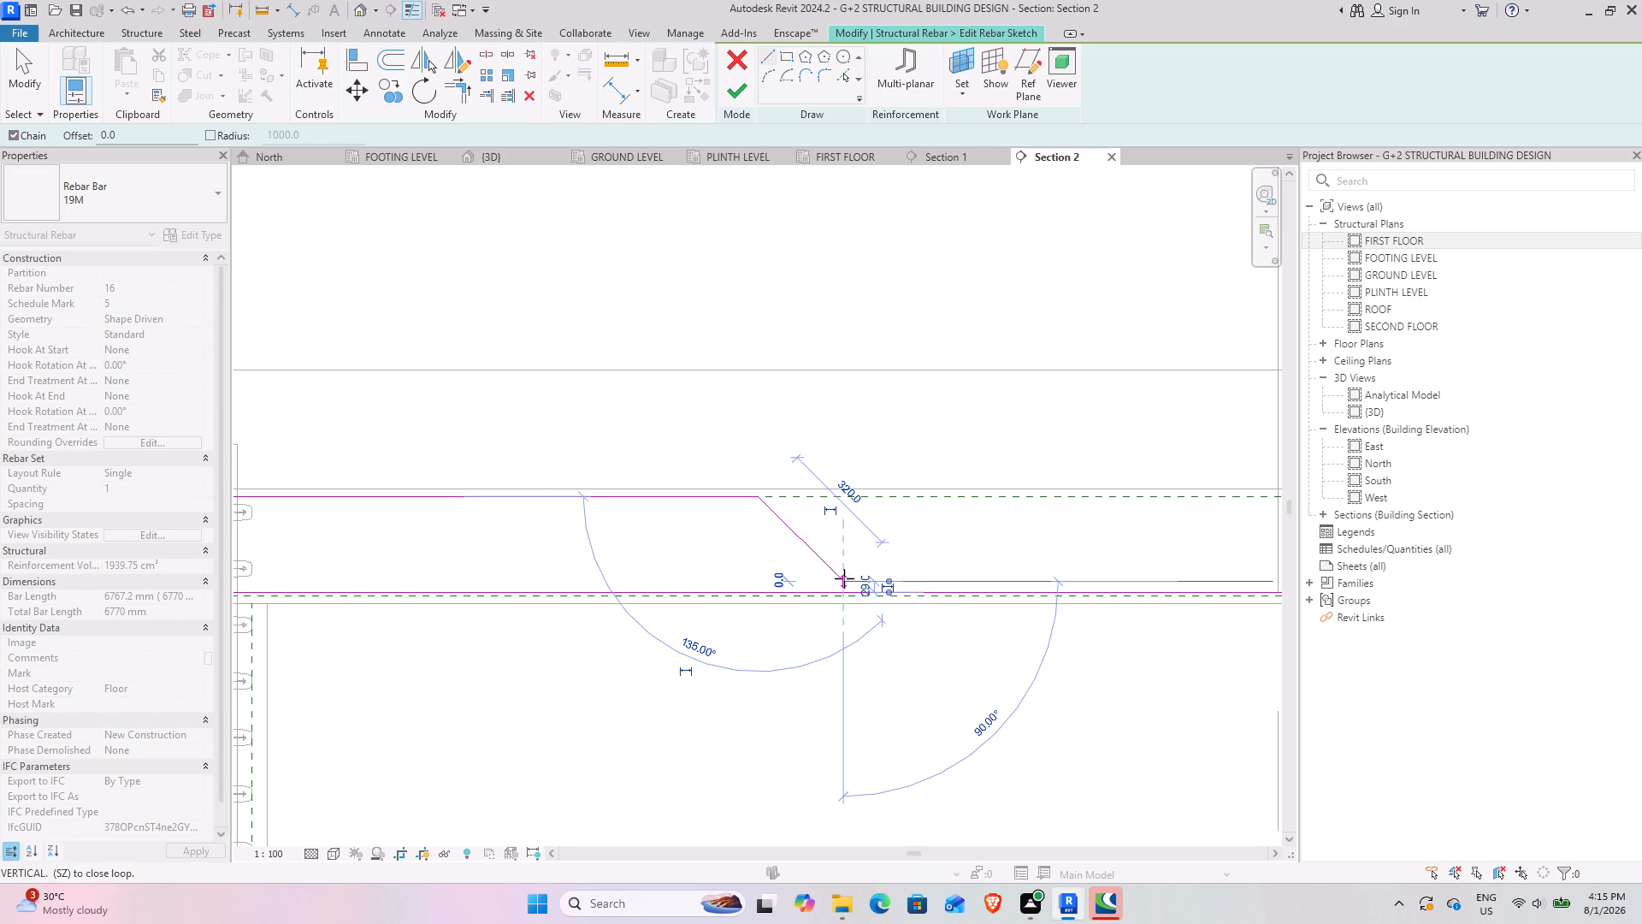
Join the two sloped segments with a horizontal line just above the original straight bar line.
{"action": "scroll", "coordinate": [1087, 590], "scroll_direction": "down", "scroll_amount": 3}
{"action": "middle_click_drag", "start_coordinate": [1104, 580], "coordinate": [328, 561]}
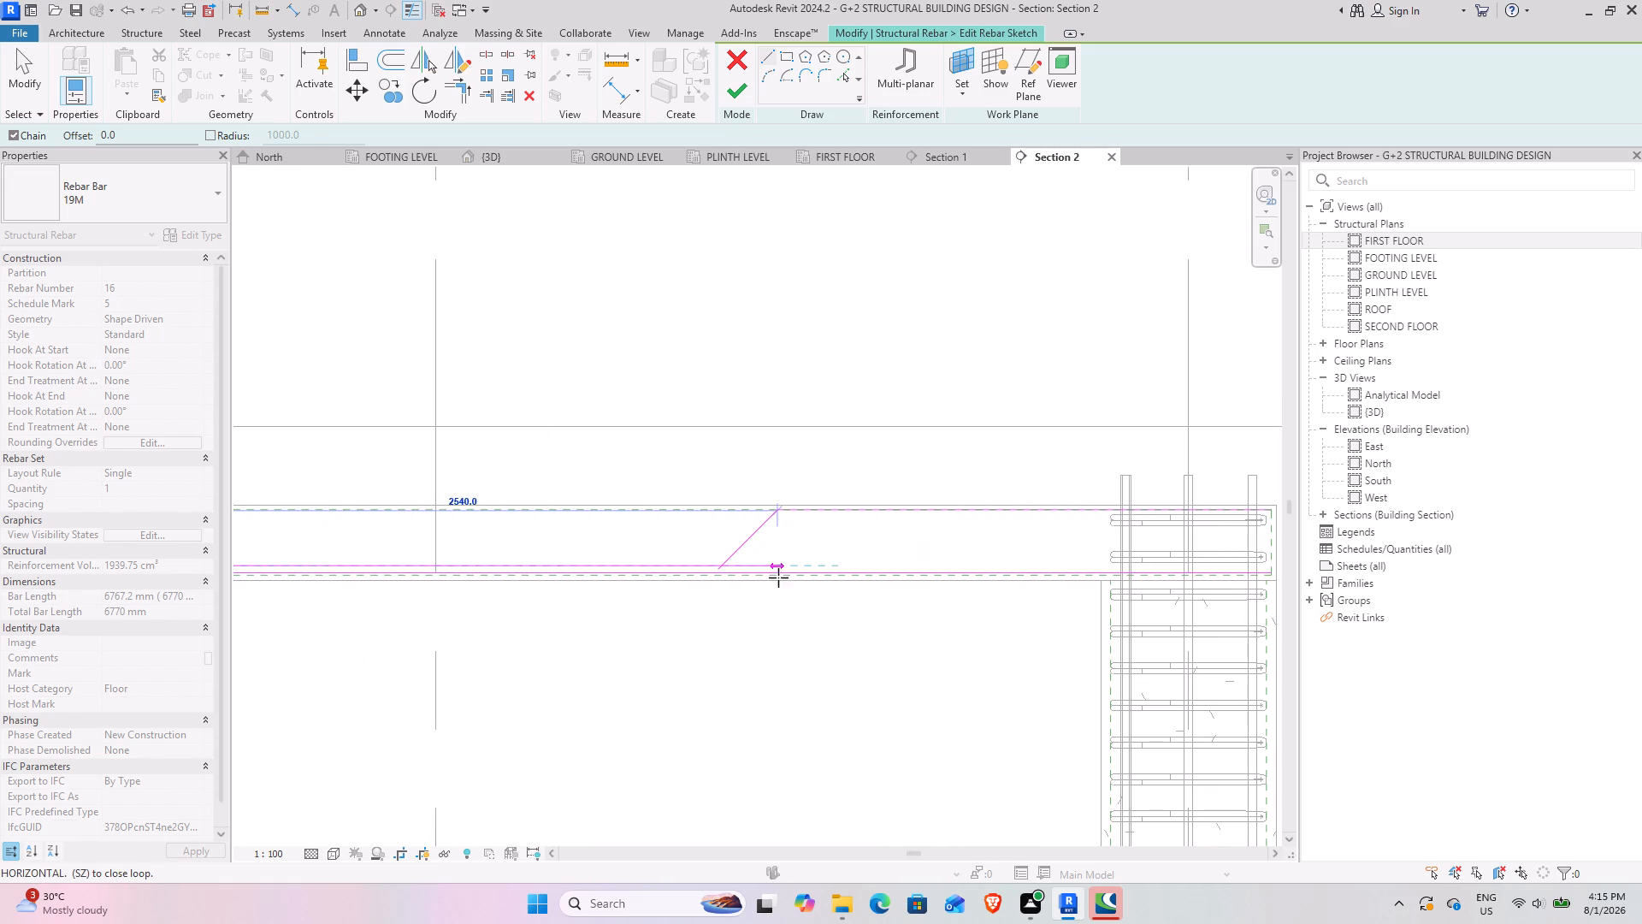
{"action": "scroll", "coordinate": [723, 569], "scroll_direction": "up", "scroll_amount": 11}
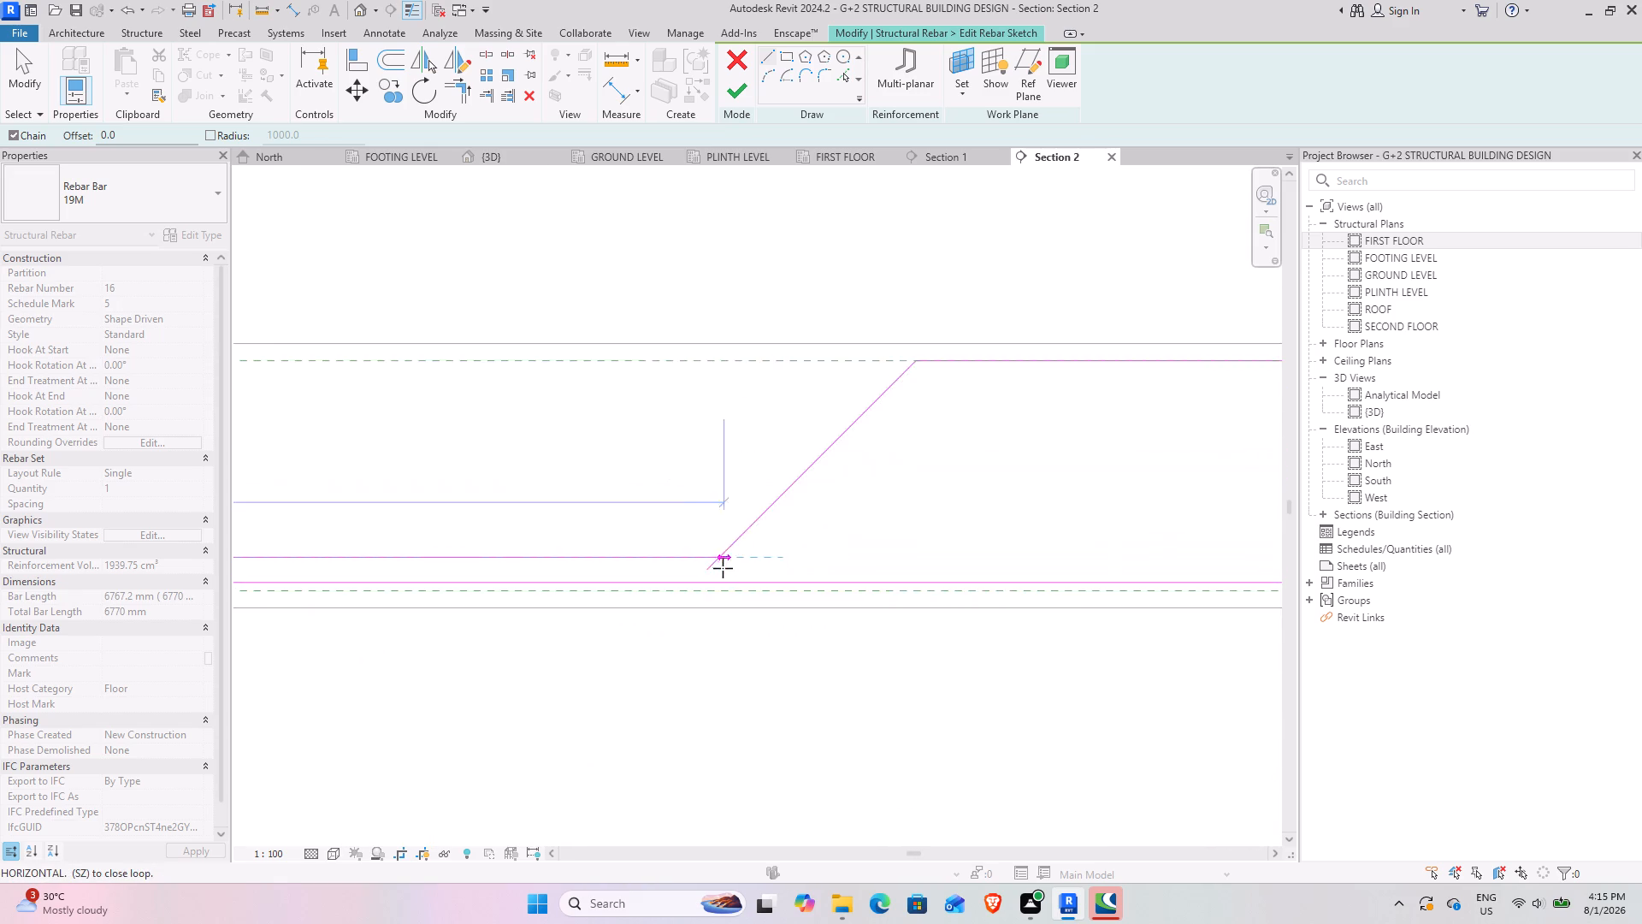
{"action": "scroll", "coordinate": [723, 568], "scroll_direction": "up", "scroll_amount": 3}
{"action": "left_click", "coordinate": [719, 554]}
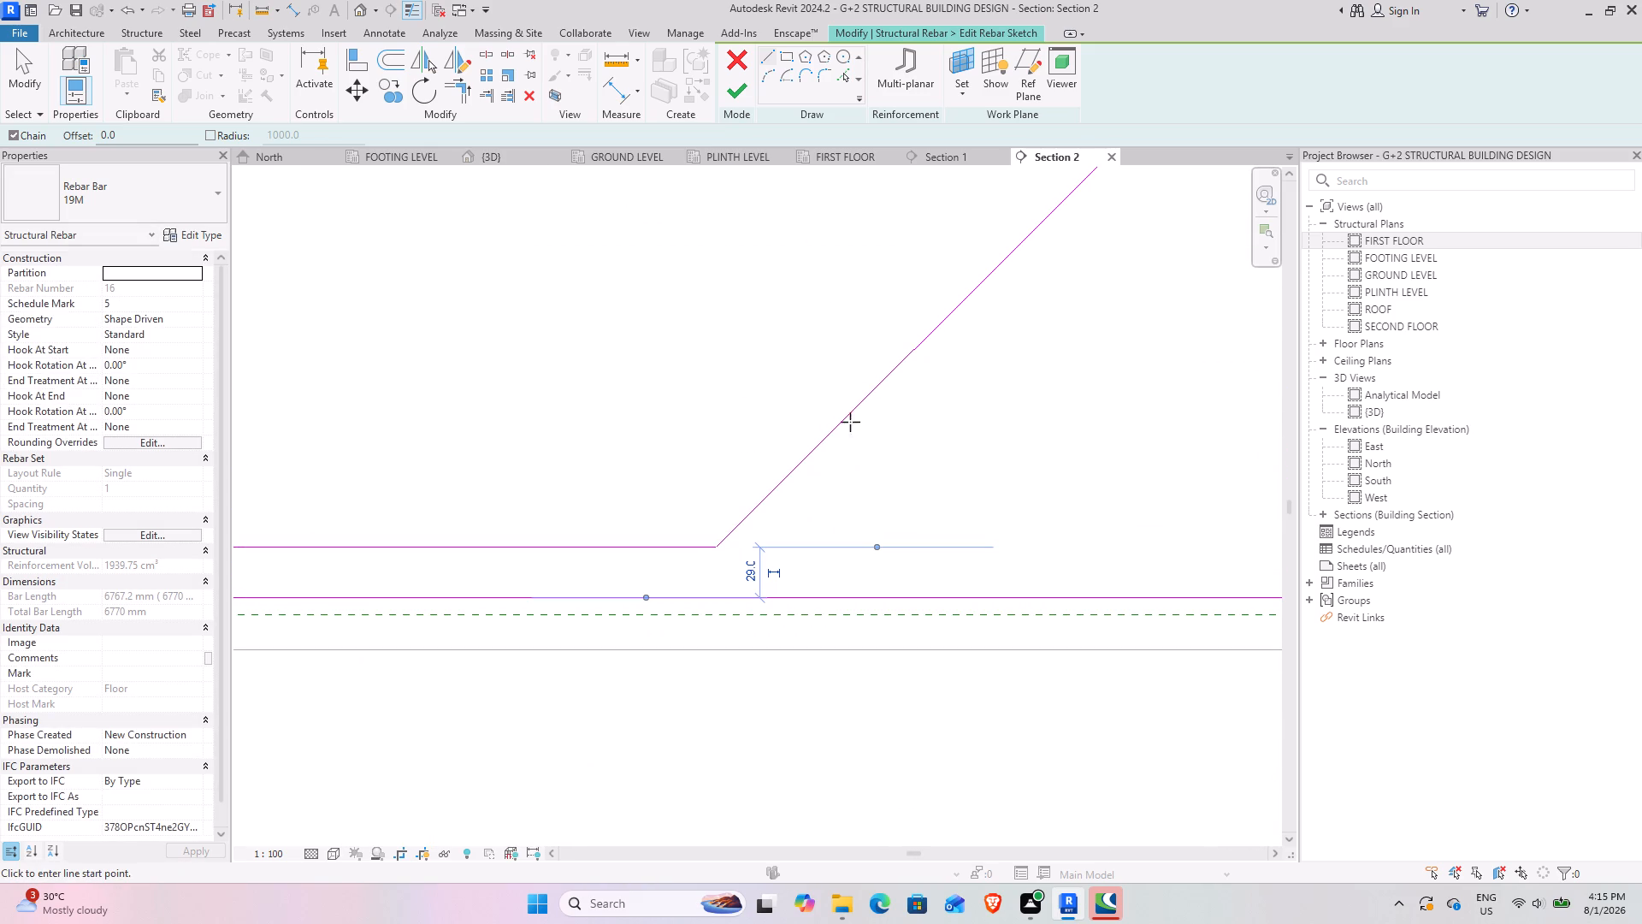
Examine the joint between the lower horizontal line and the sloped segment on the grid 3 side.
{"action": "scroll", "coordinate": [761, 506], "scroll_direction": "down", "scroll_amount": 8}
{"action": "scroll", "coordinate": [867, 459], "scroll_direction": "up", "scroll_amount": 8}
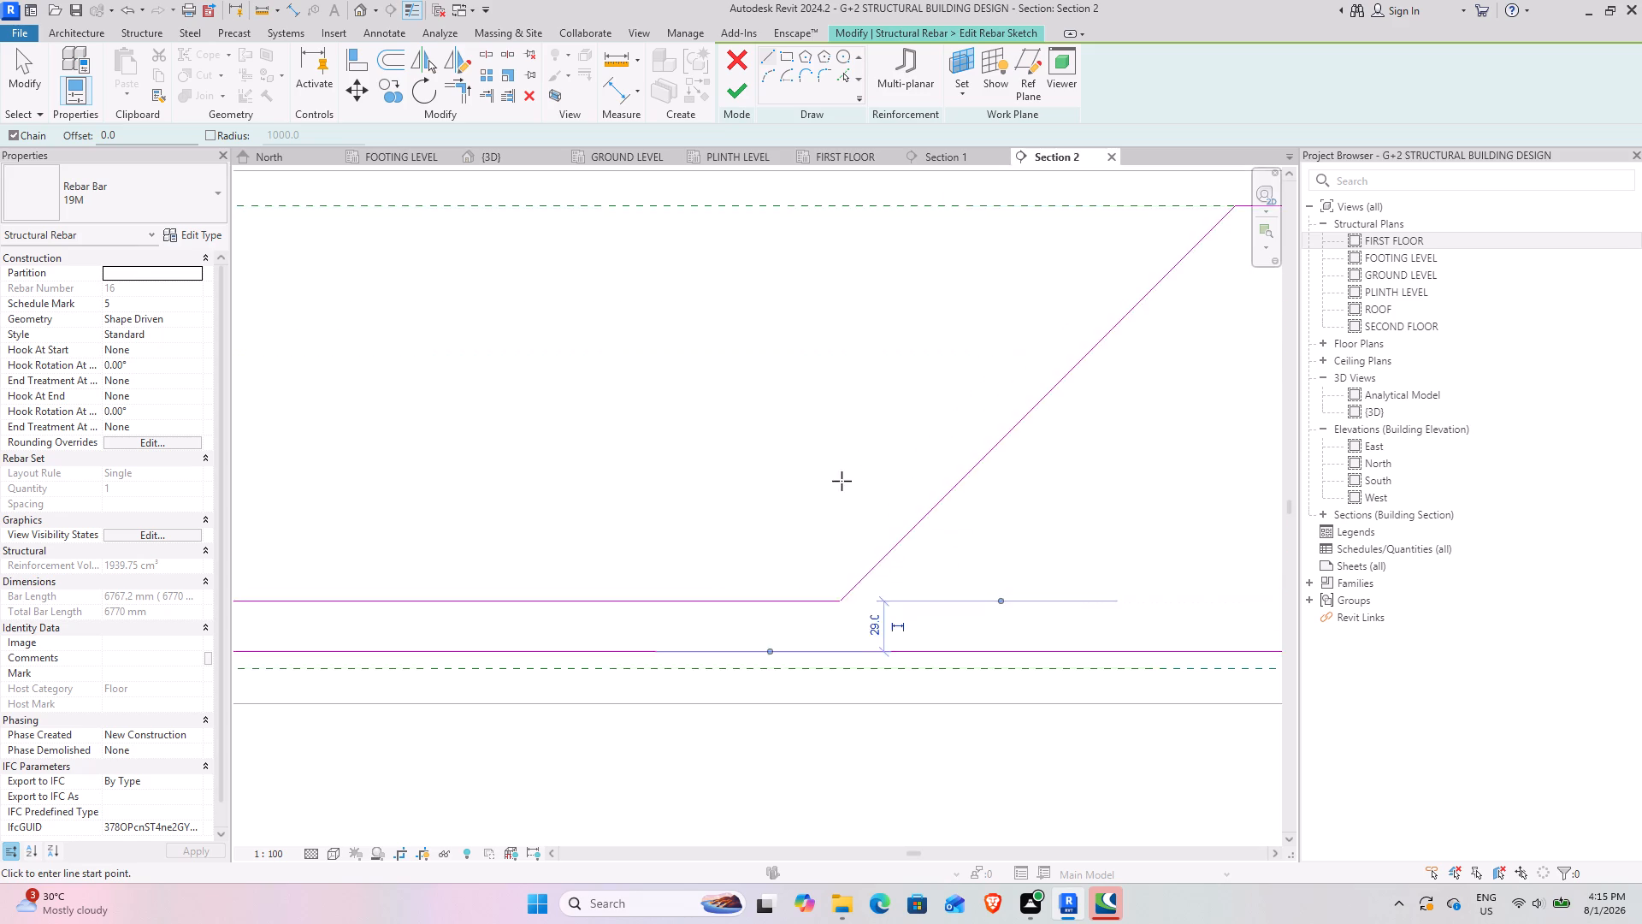
{"action": "scroll", "coordinate": [842, 481], "scroll_direction": "up", "scroll_amount": 10}
{"action": "scroll", "coordinate": [870, 607], "scroll_direction": "up", "scroll_amount": 7}
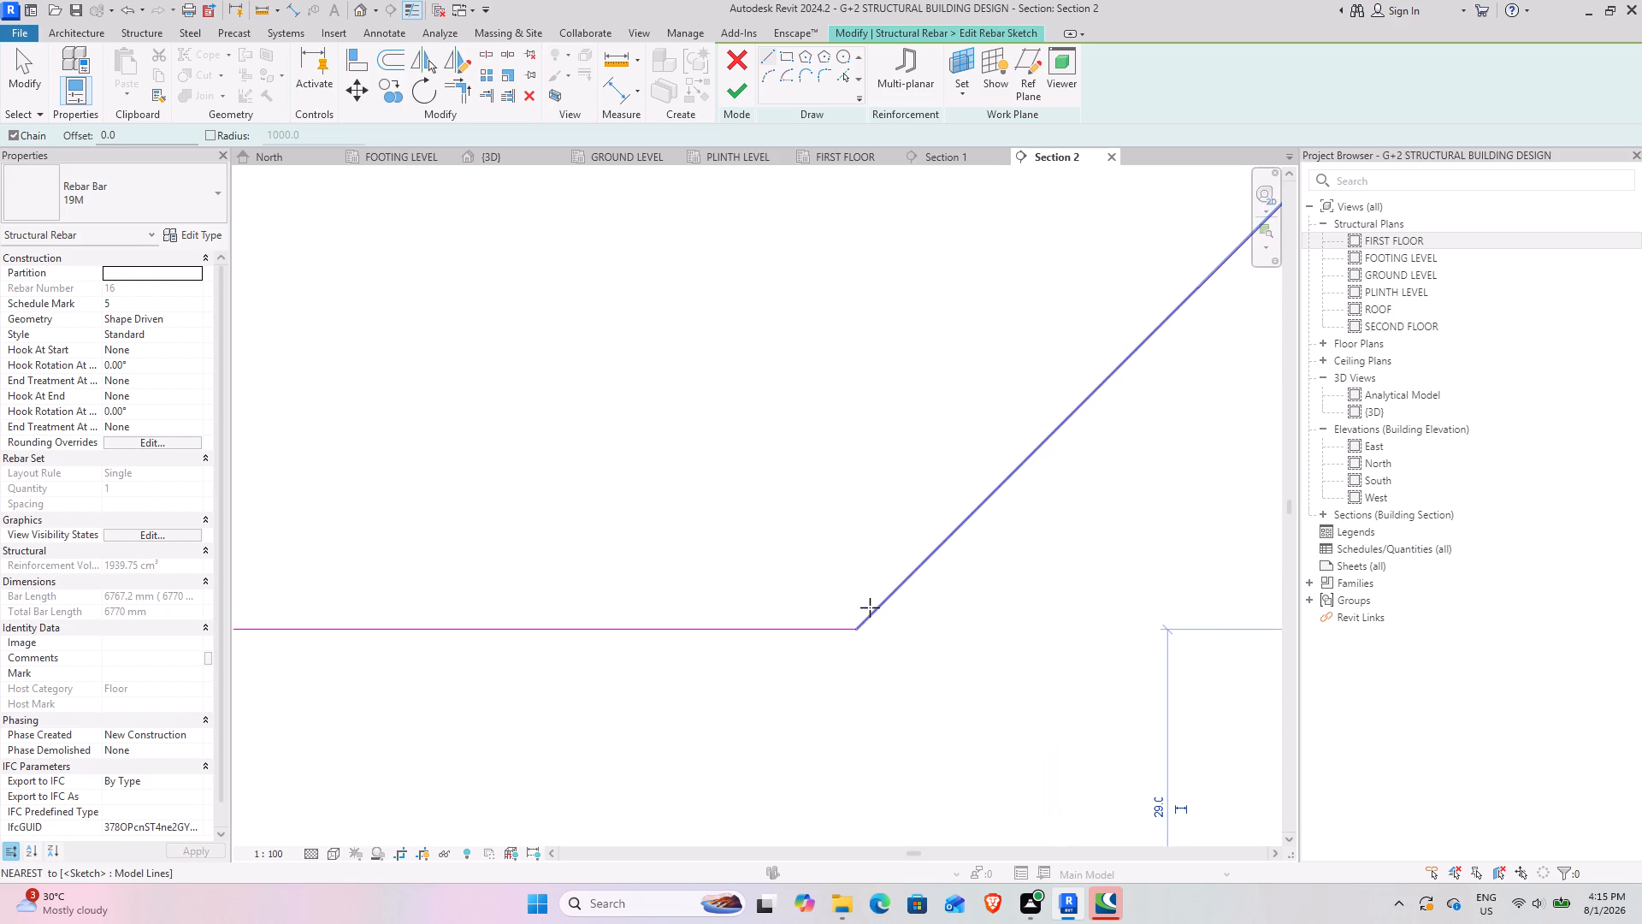
{"action": "scroll", "coordinate": [870, 607], "scroll_direction": "up", "scroll_amount": 2}
{"action": "key", "text": "Escape"}
{"action": "key", "text": "Escape"}
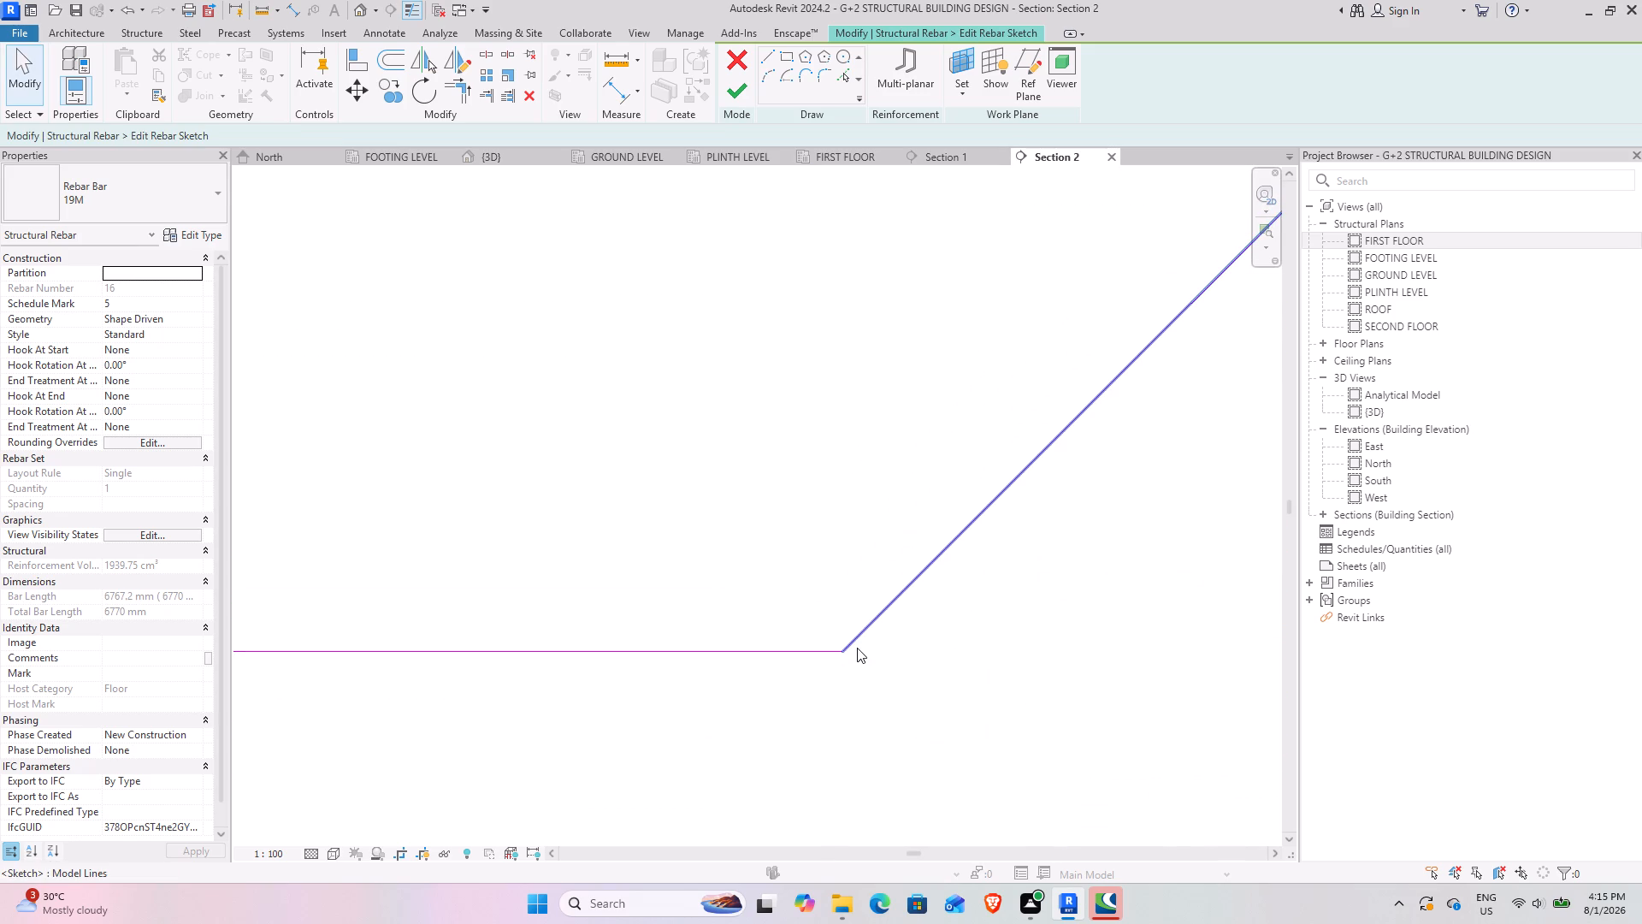
{"action": "left_click", "coordinate": [848, 645]}
{"action": "scroll", "coordinate": [933, 643], "scroll_direction": "down", "scroll_amount": 6}
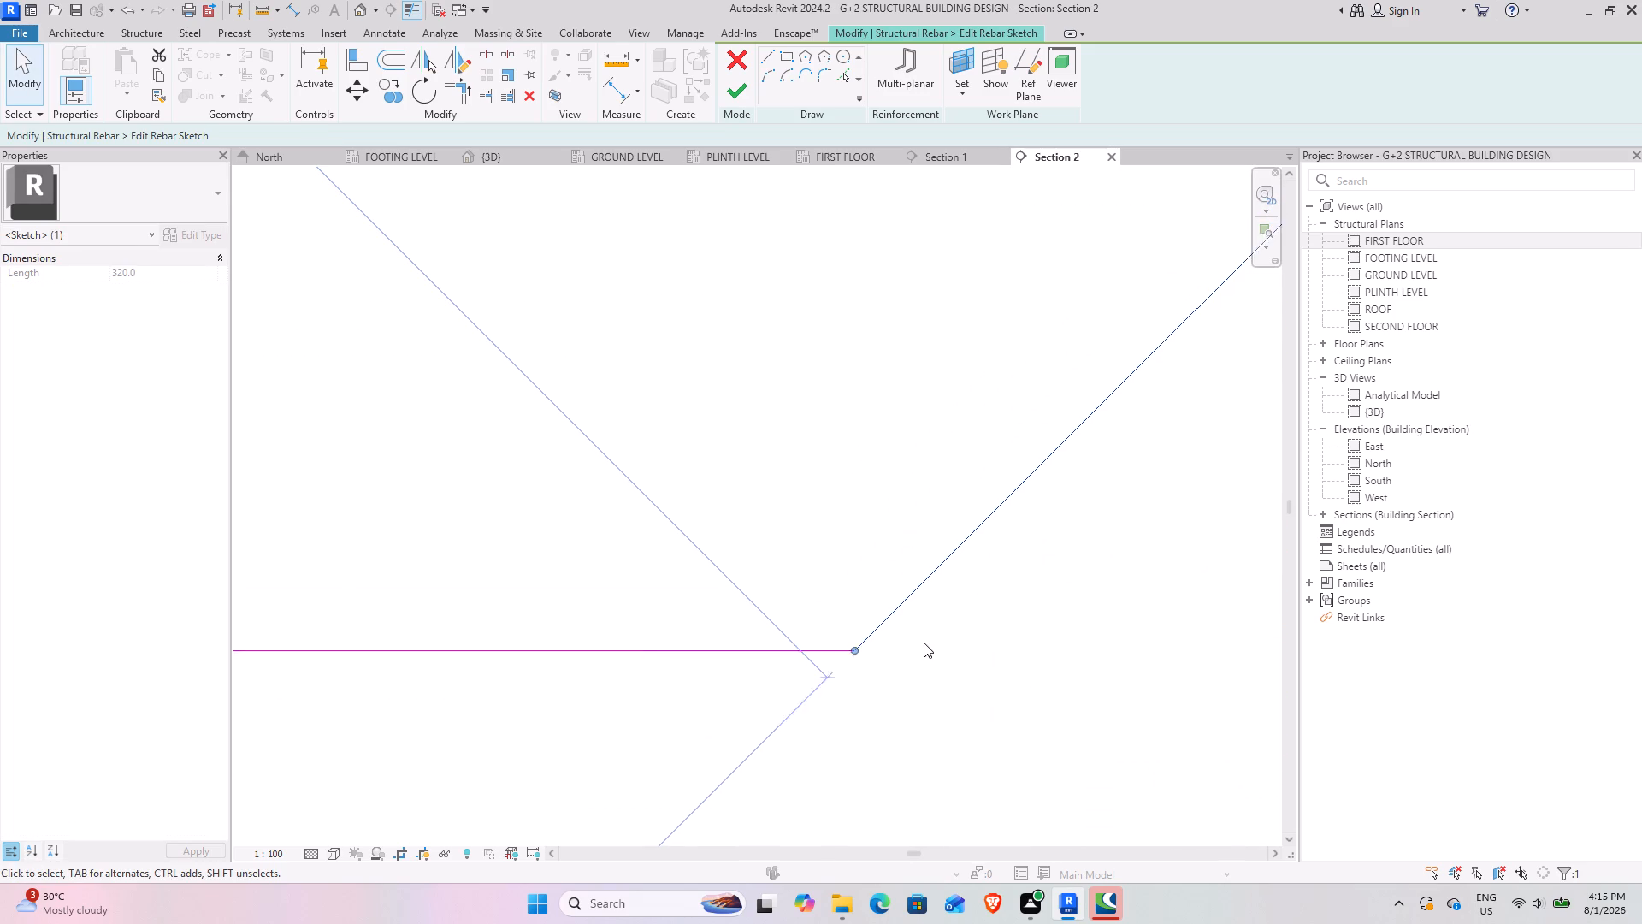
{"action": "scroll", "coordinate": [924, 643], "scroll_direction": "down", "scroll_amount": 20}
{"action": "scroll", "coordinate": [924, 643], "scroll_direction": "down", "scroll_amount": 13}
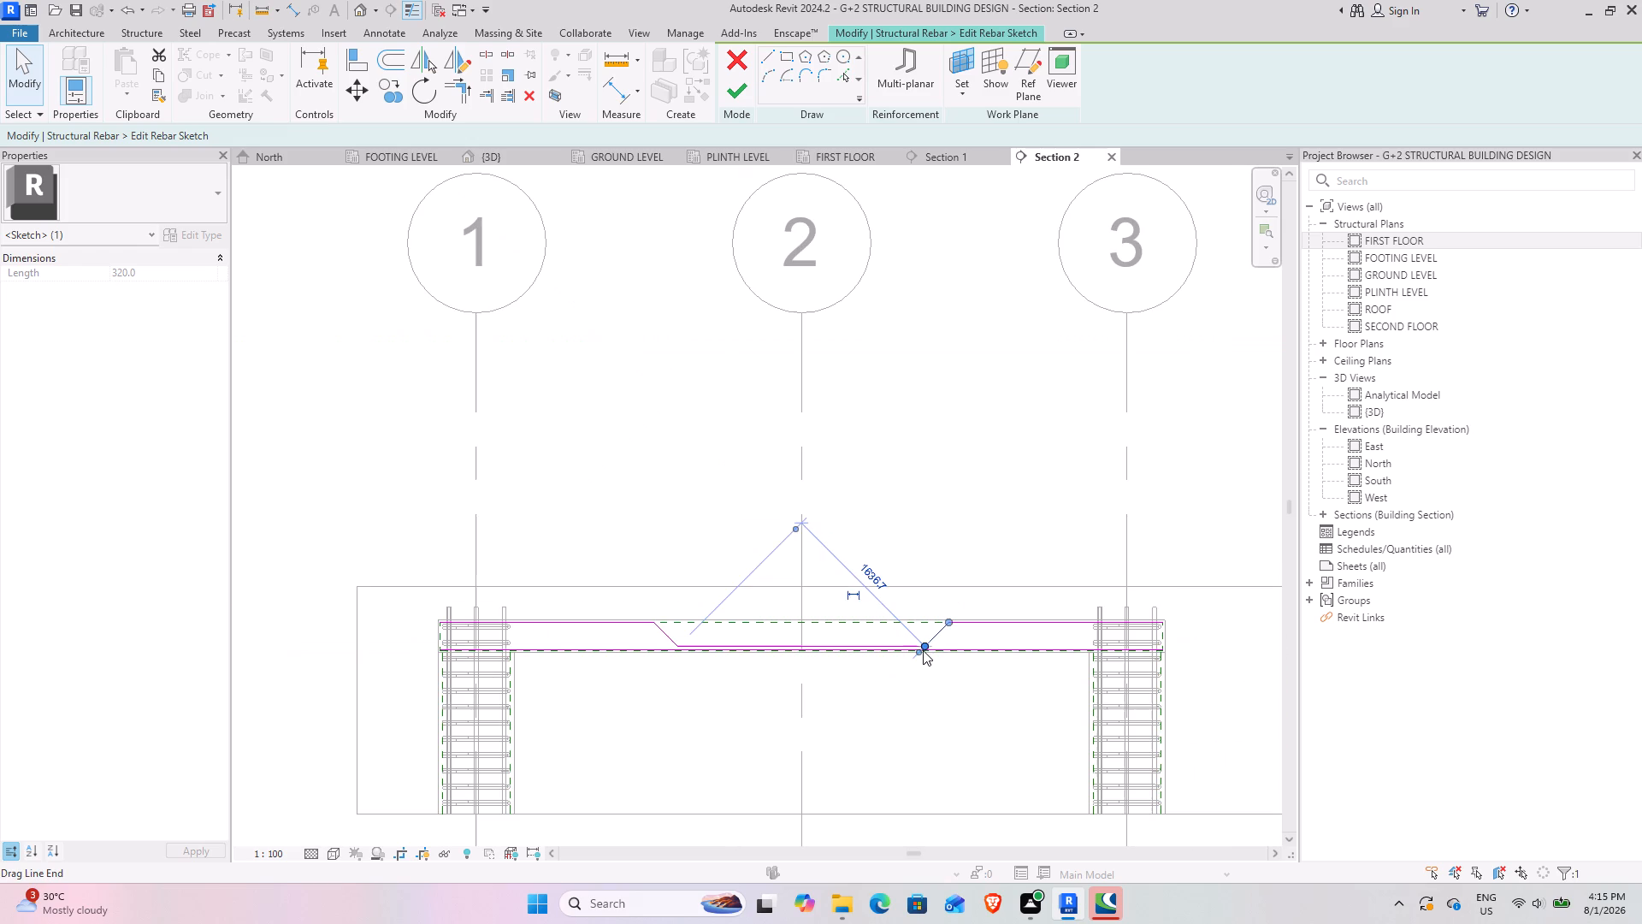
{"action": "left_click", "coordinate": [928, 694]}
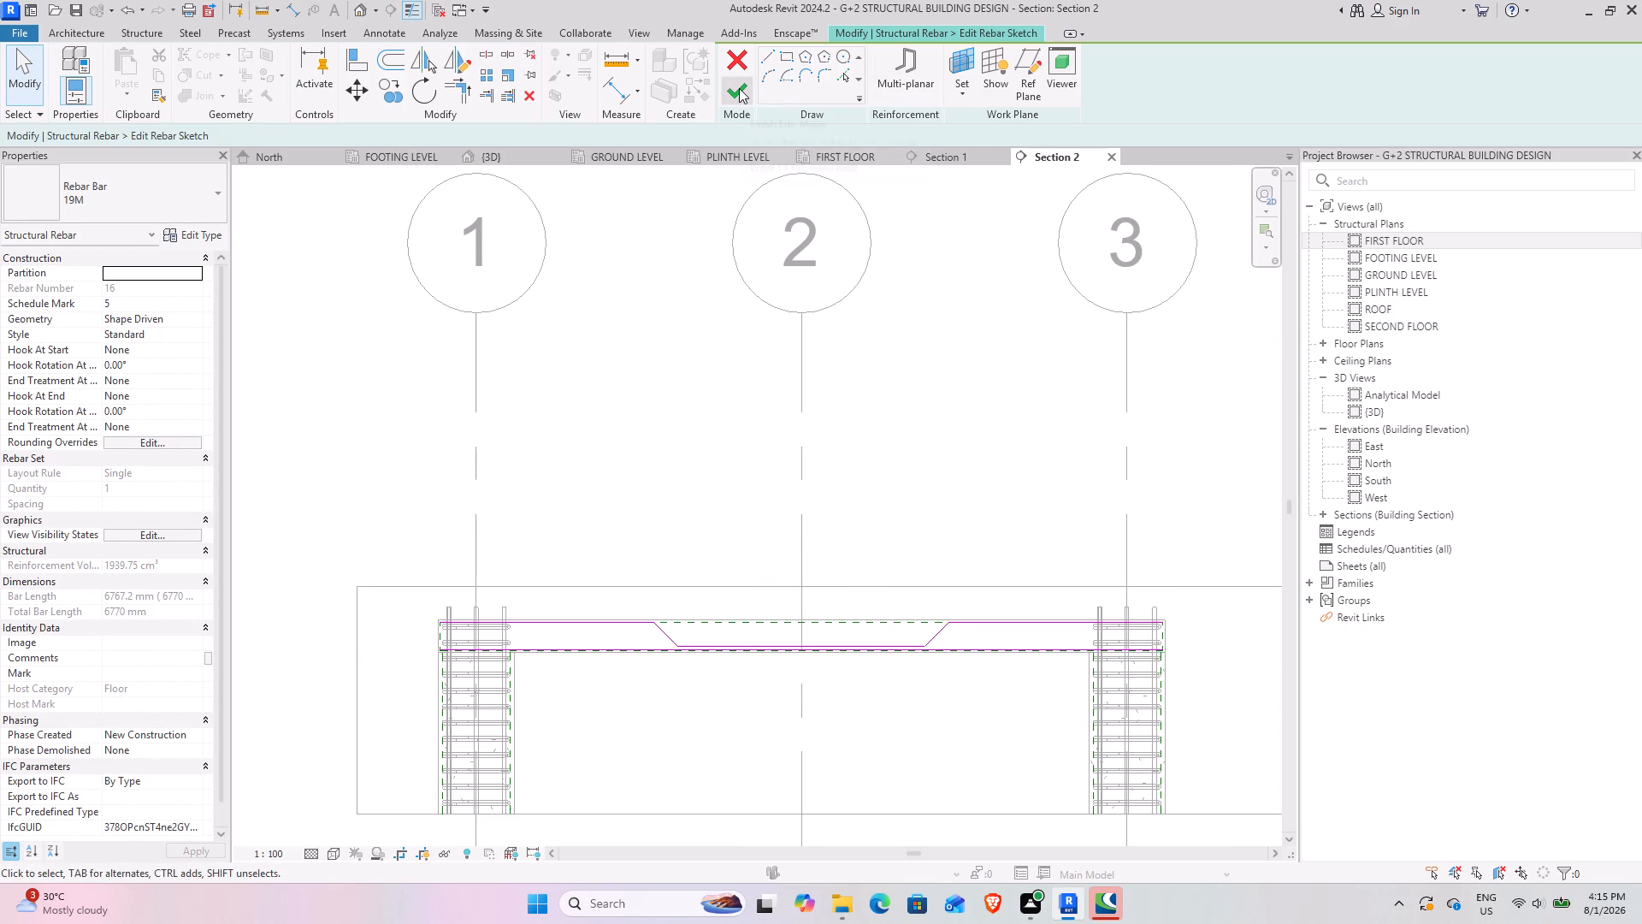
Delete the original straight bar line from the rebar sketch and finish the sketch as a single cranked bar.
{"action": "left_click", "coordinate": [739, 88]}
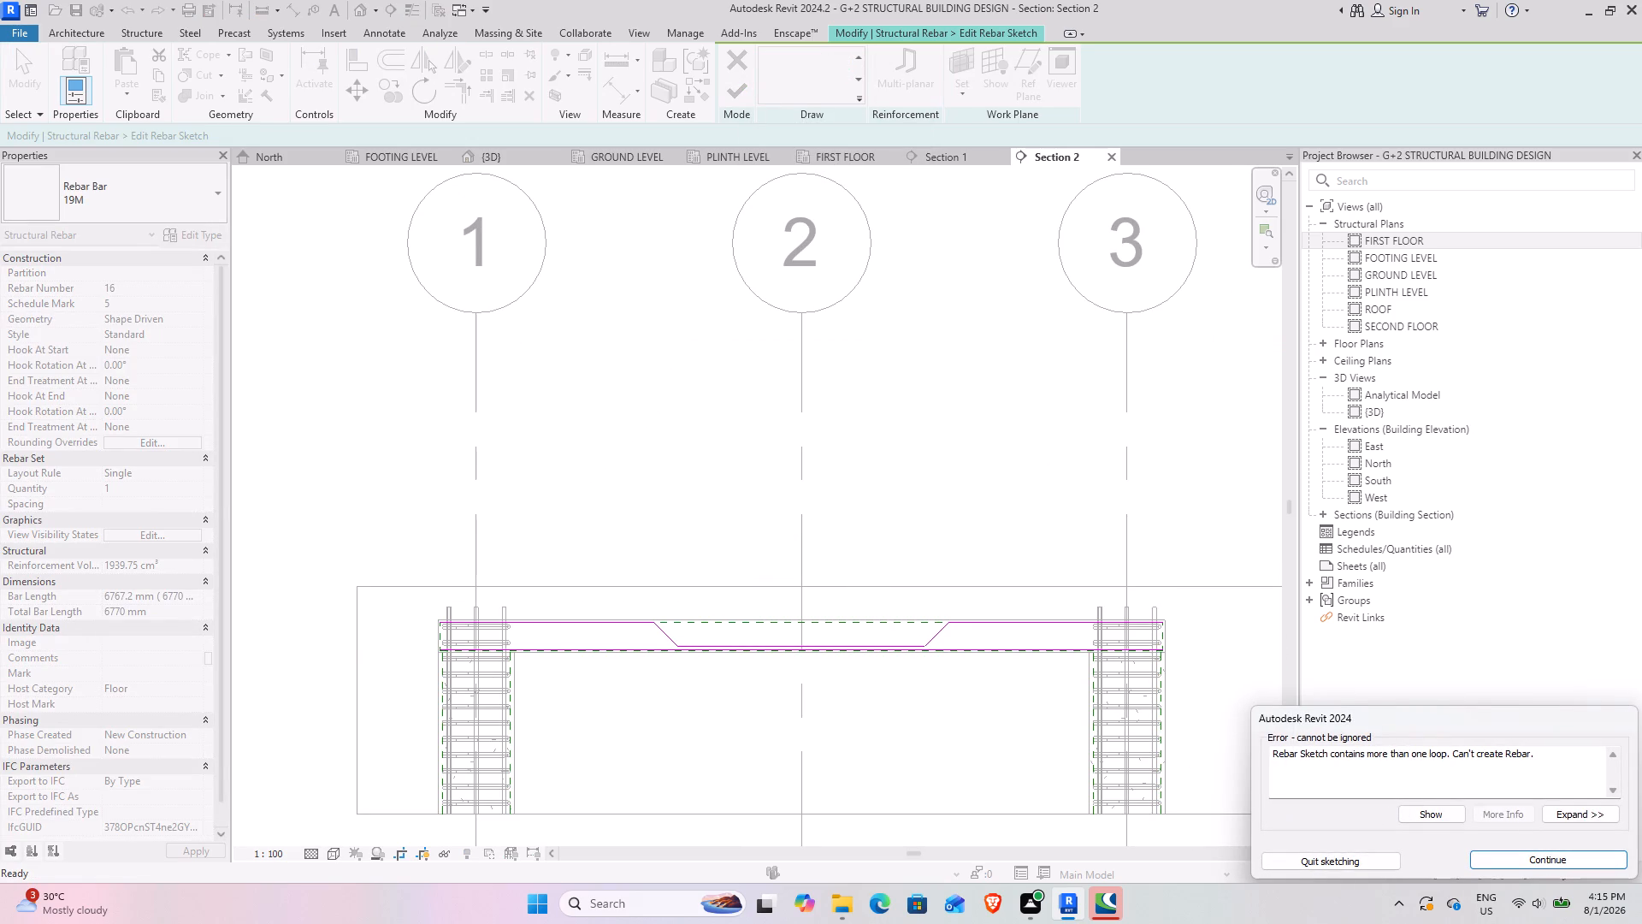
{"action": "left_click", "coordinate": [1553, 855]}
{"action": "scroll", "coordinate": [918, 619], "scroll_direction": "up", "scroll_amount": 7}
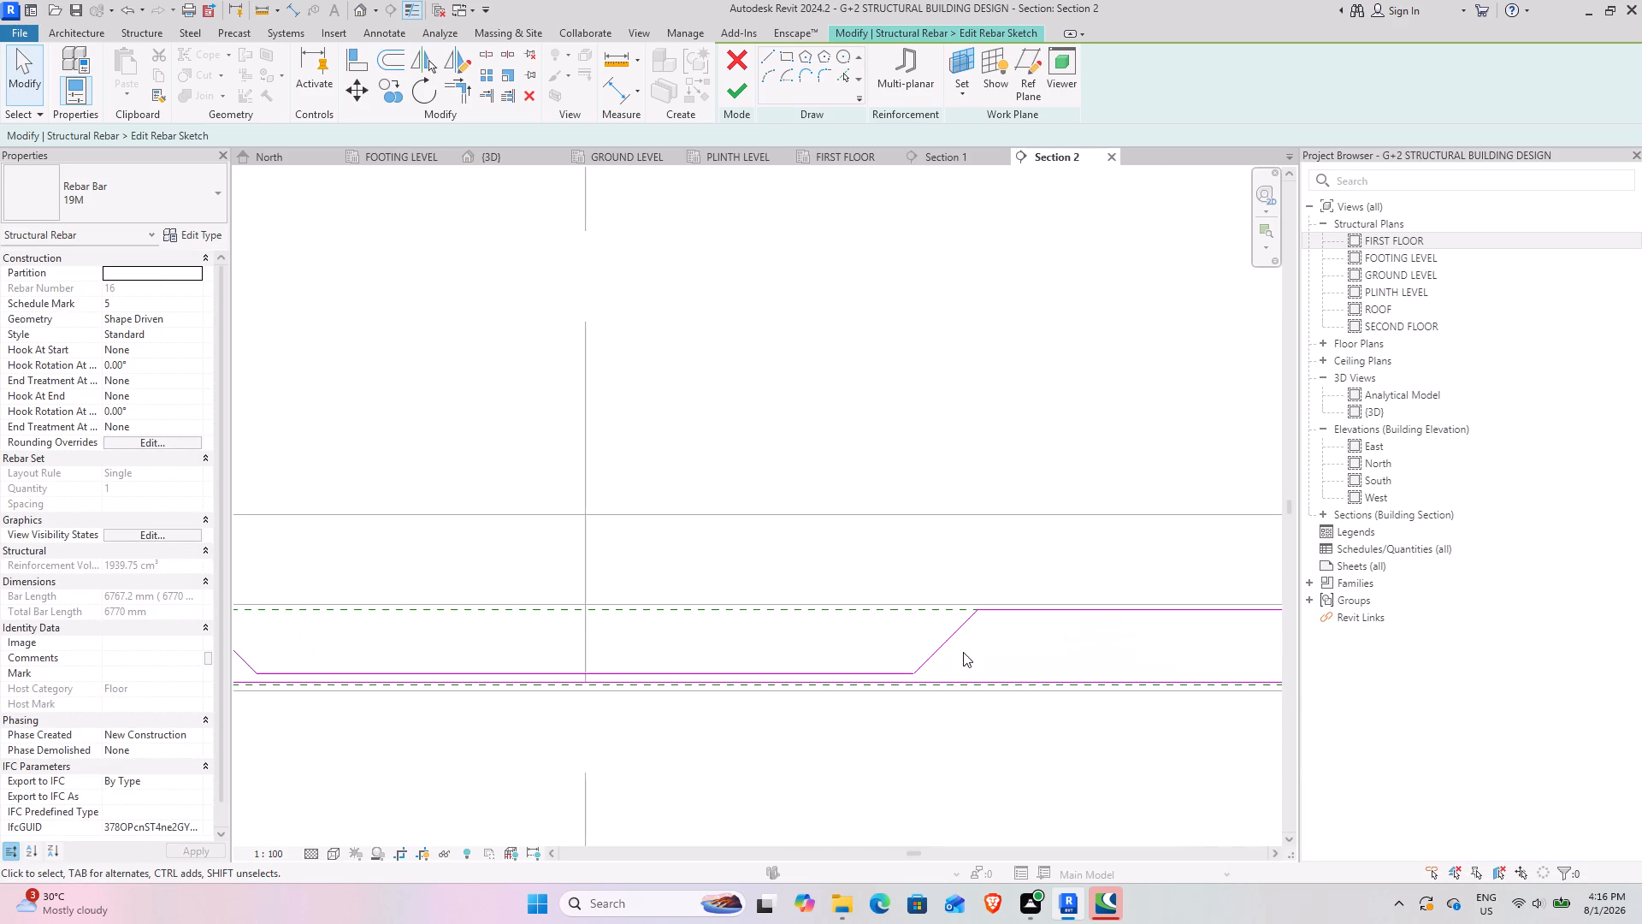
{"action": "left_click", "coordinate": [983, 686]}
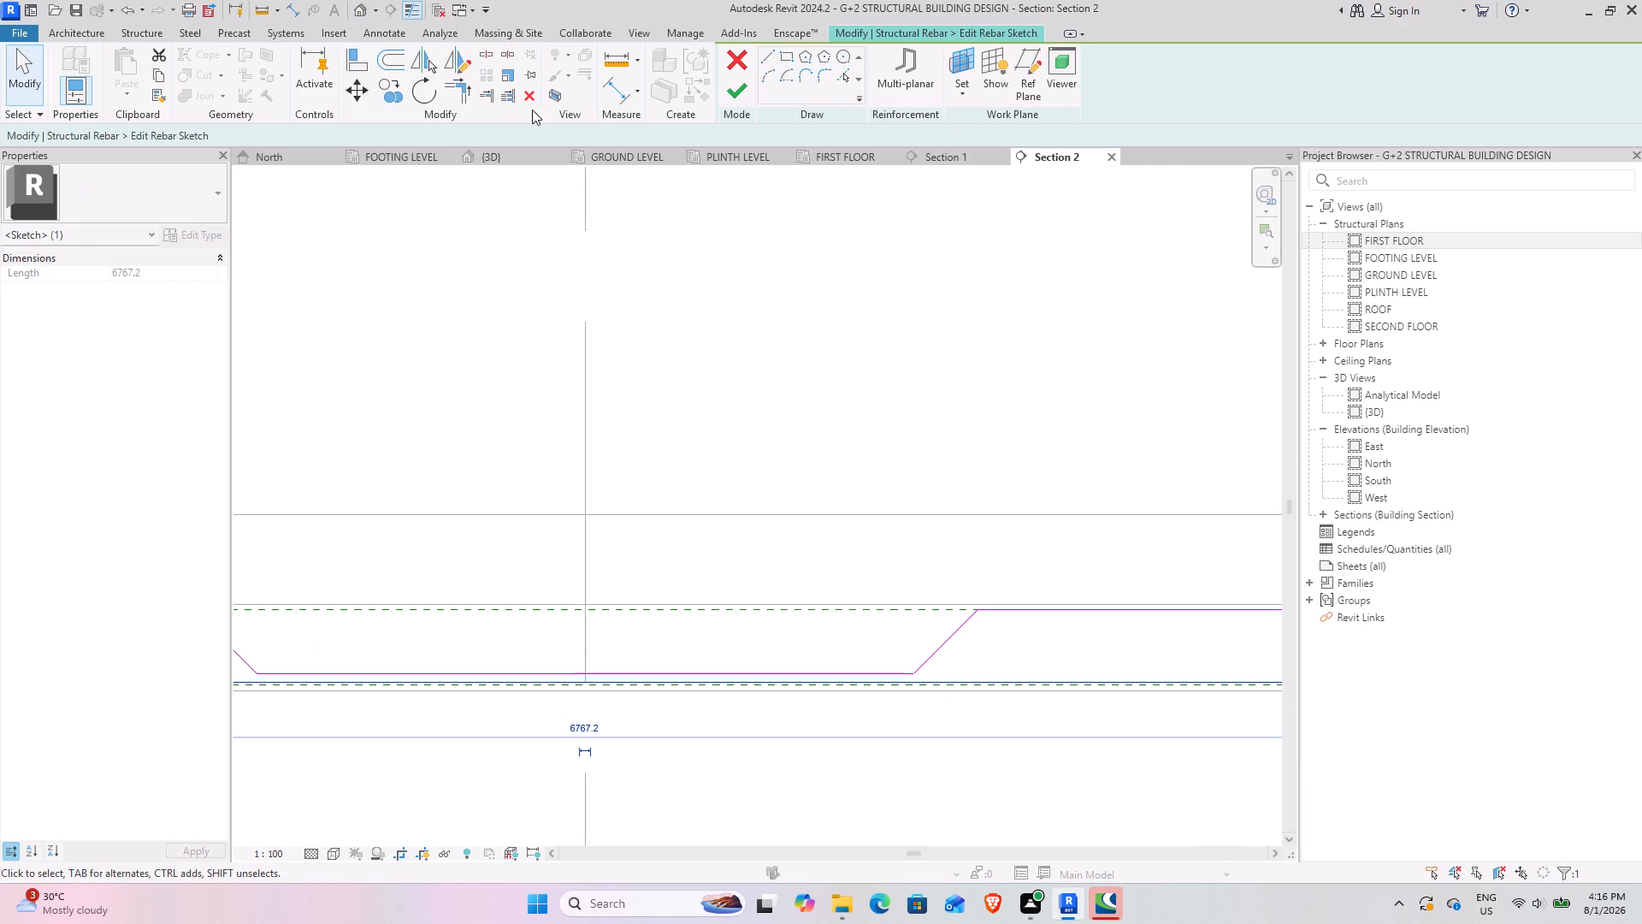
{"action": "left_click", "coordinate": [522, 99]}
{"action": "left_click", "coordinate": [738, 97]}
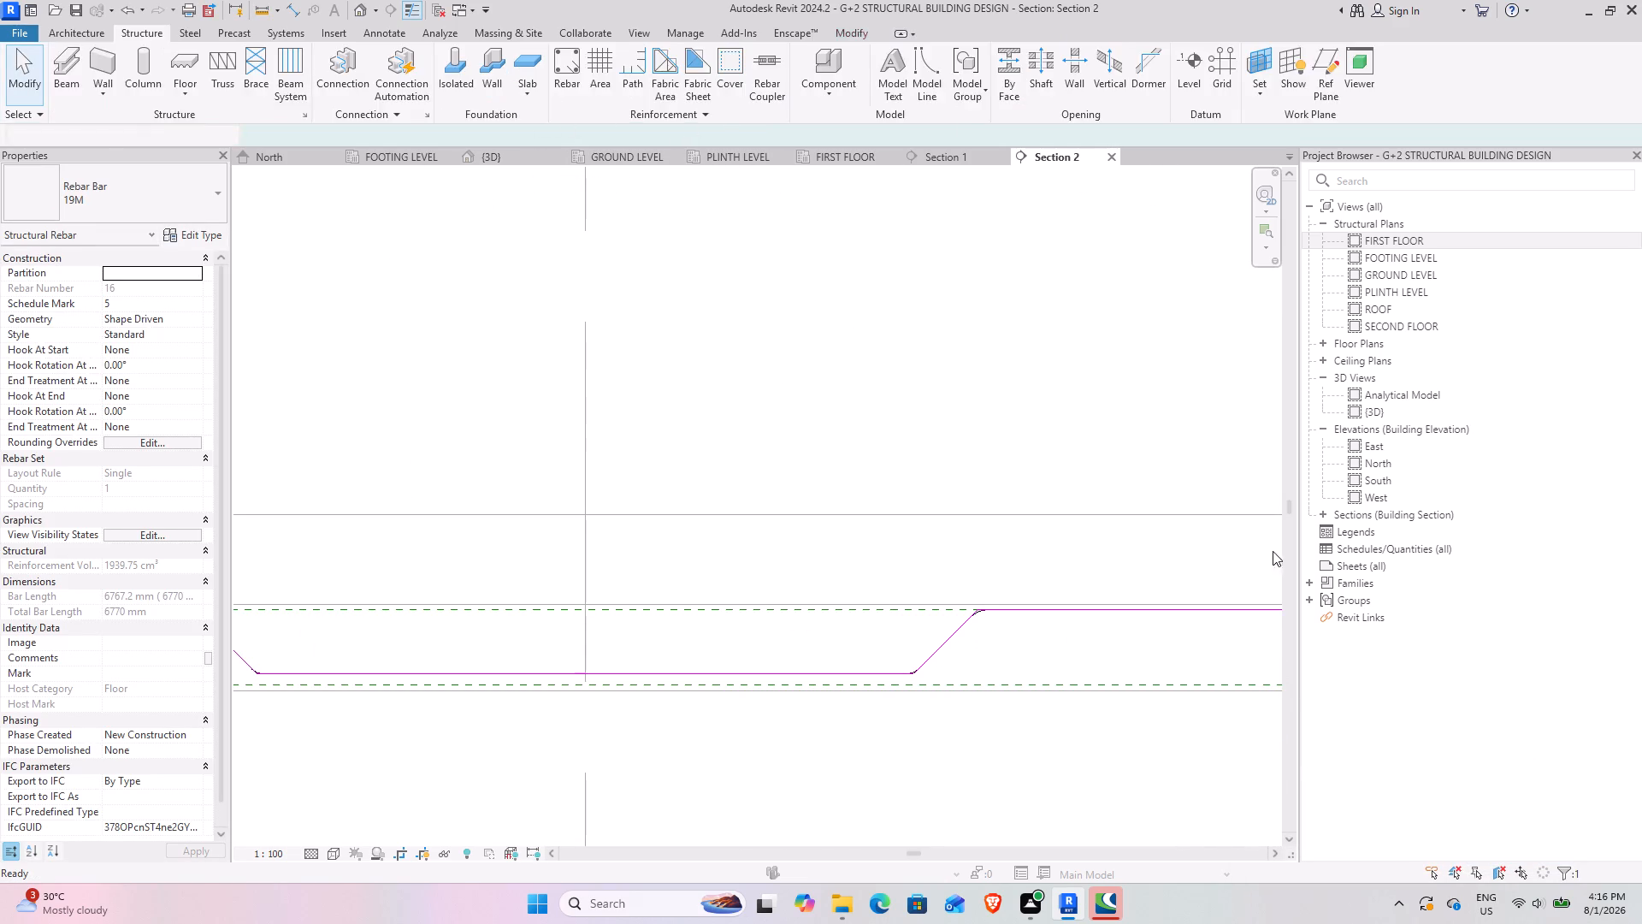
Set the cranked slab bar's view visibility to show unobscured in the {3D} view.
{"action": "scroll", "coordinate": [846, 521], "scroll_direction": "down", "scroll_amount": 10}
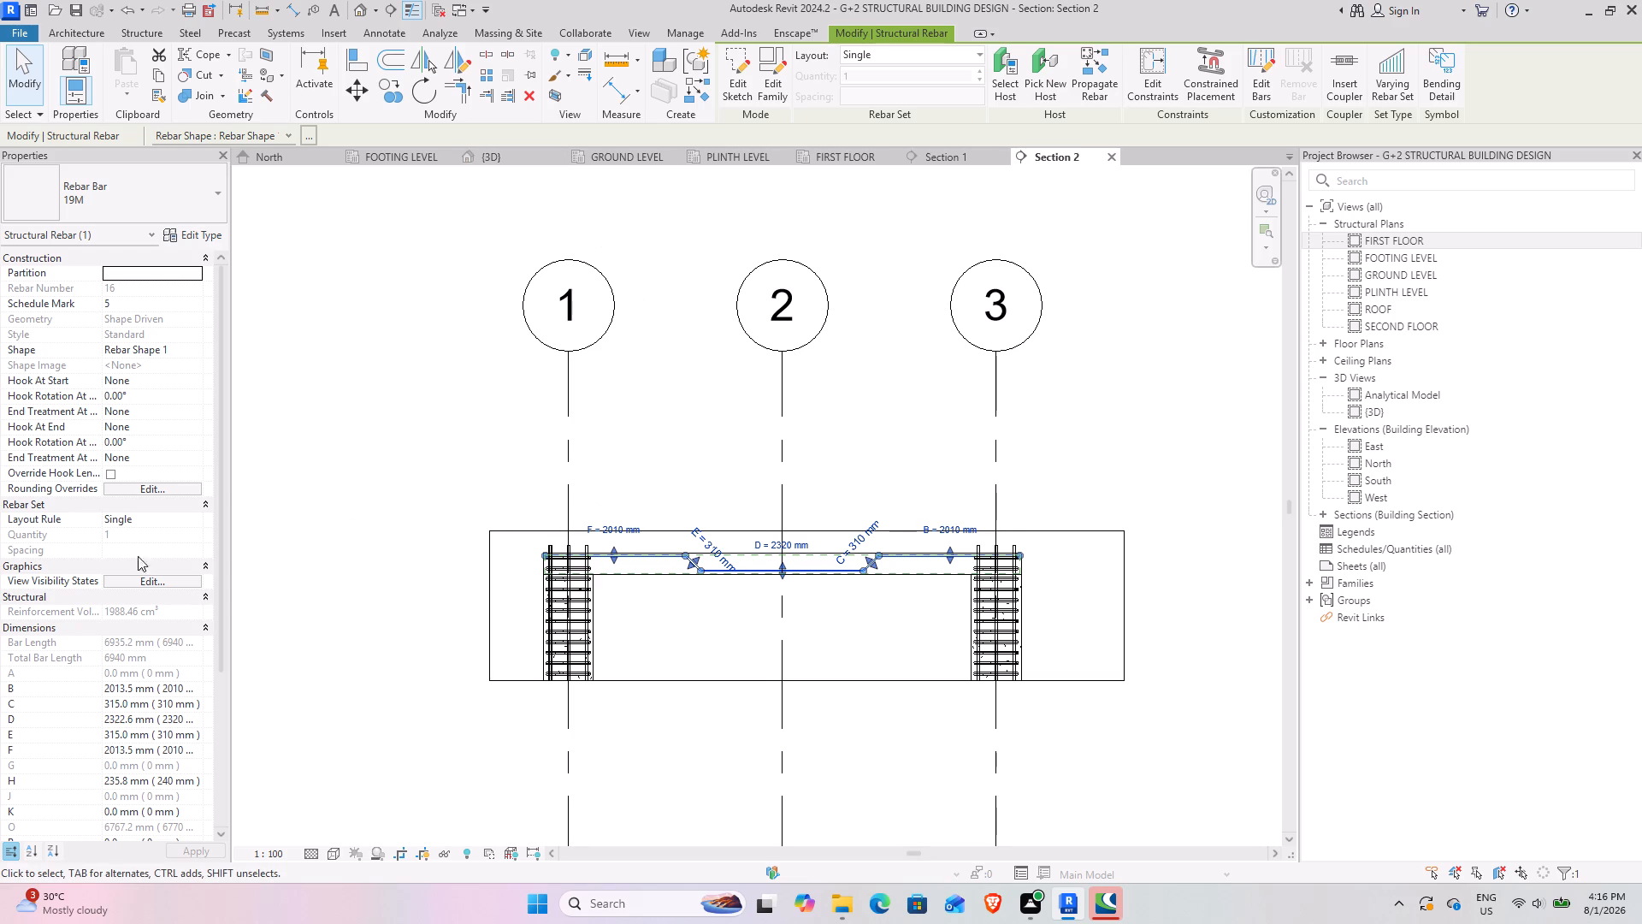
{"action": "left_click", "coordinate": [165, 577]}
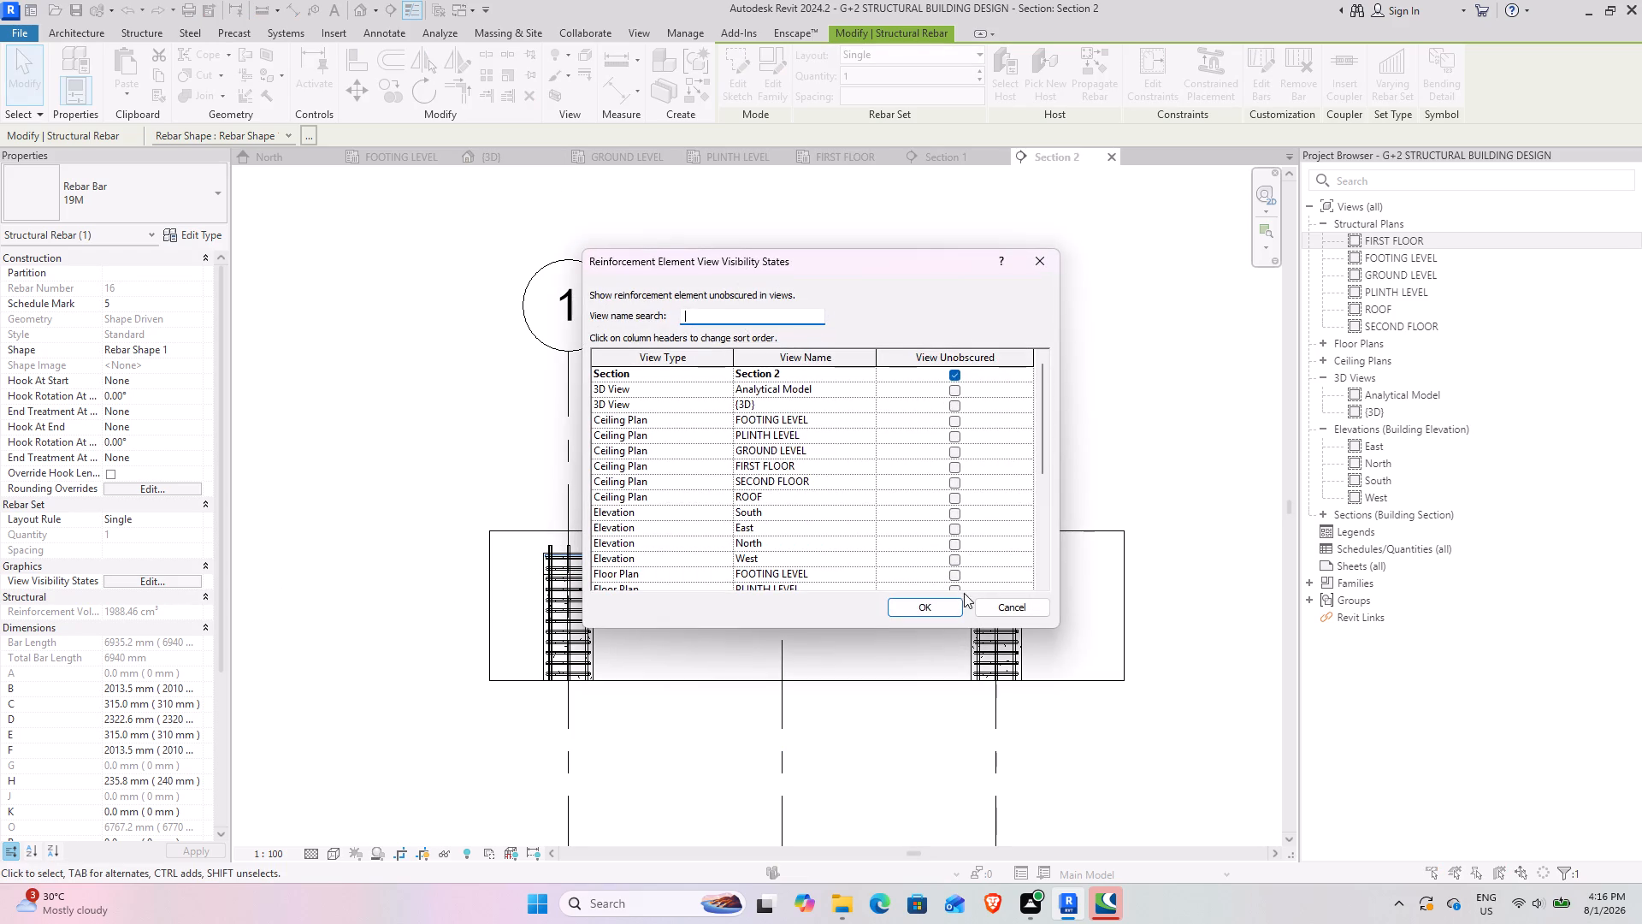
{"action": "left_click", "coordinate": [952, 410]}
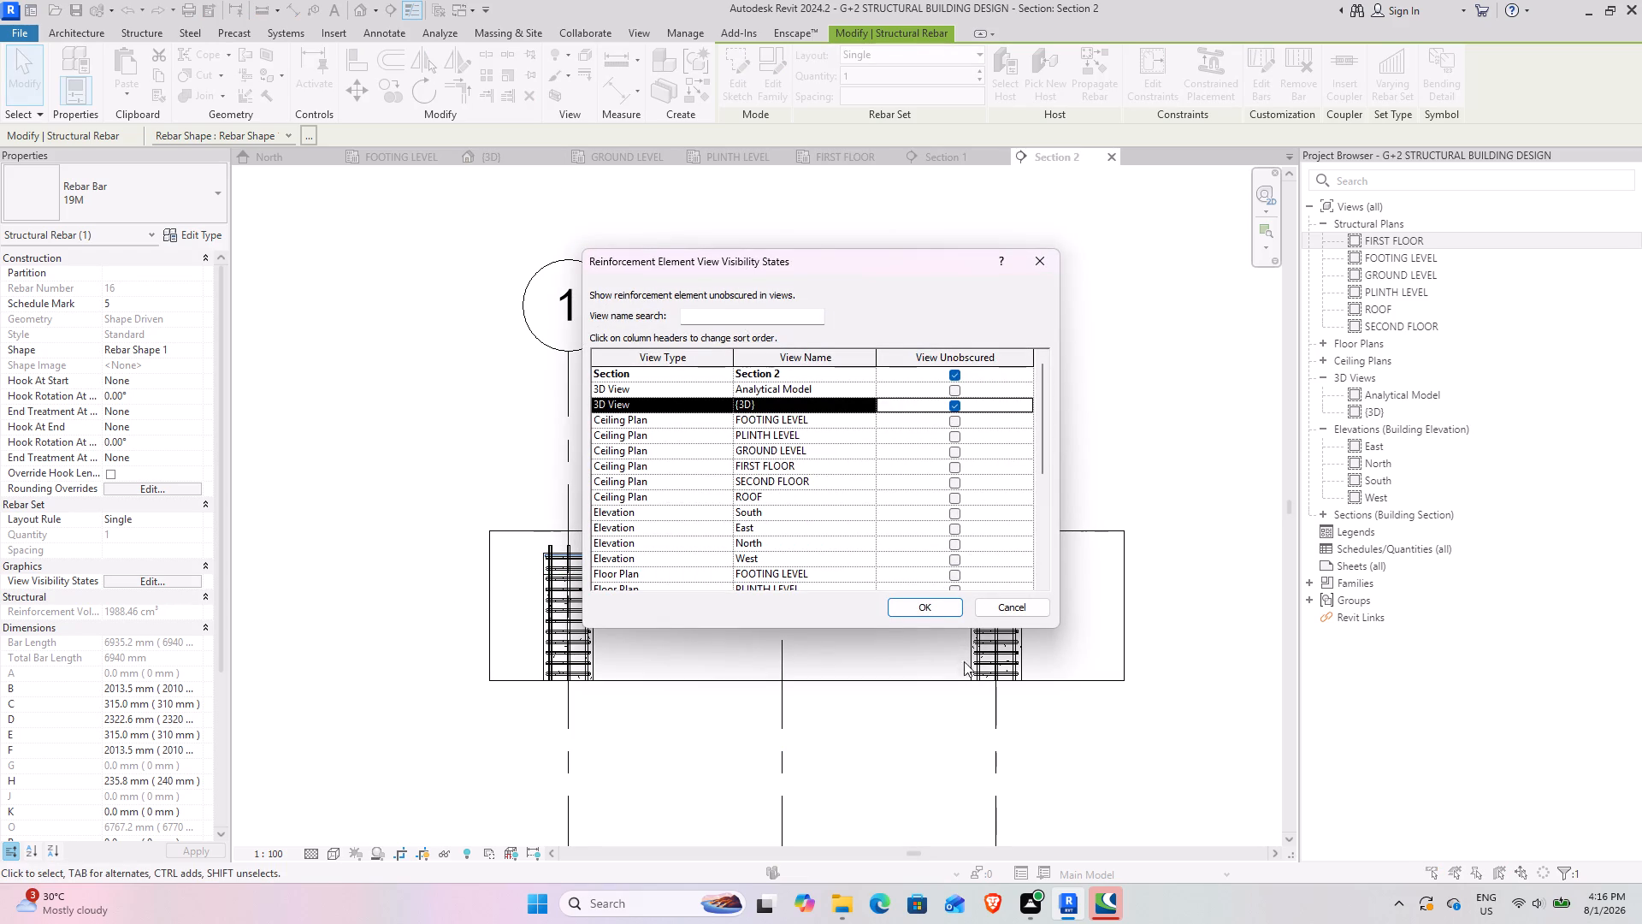
{"action": "left_click", "coordinate": [933, 609]}
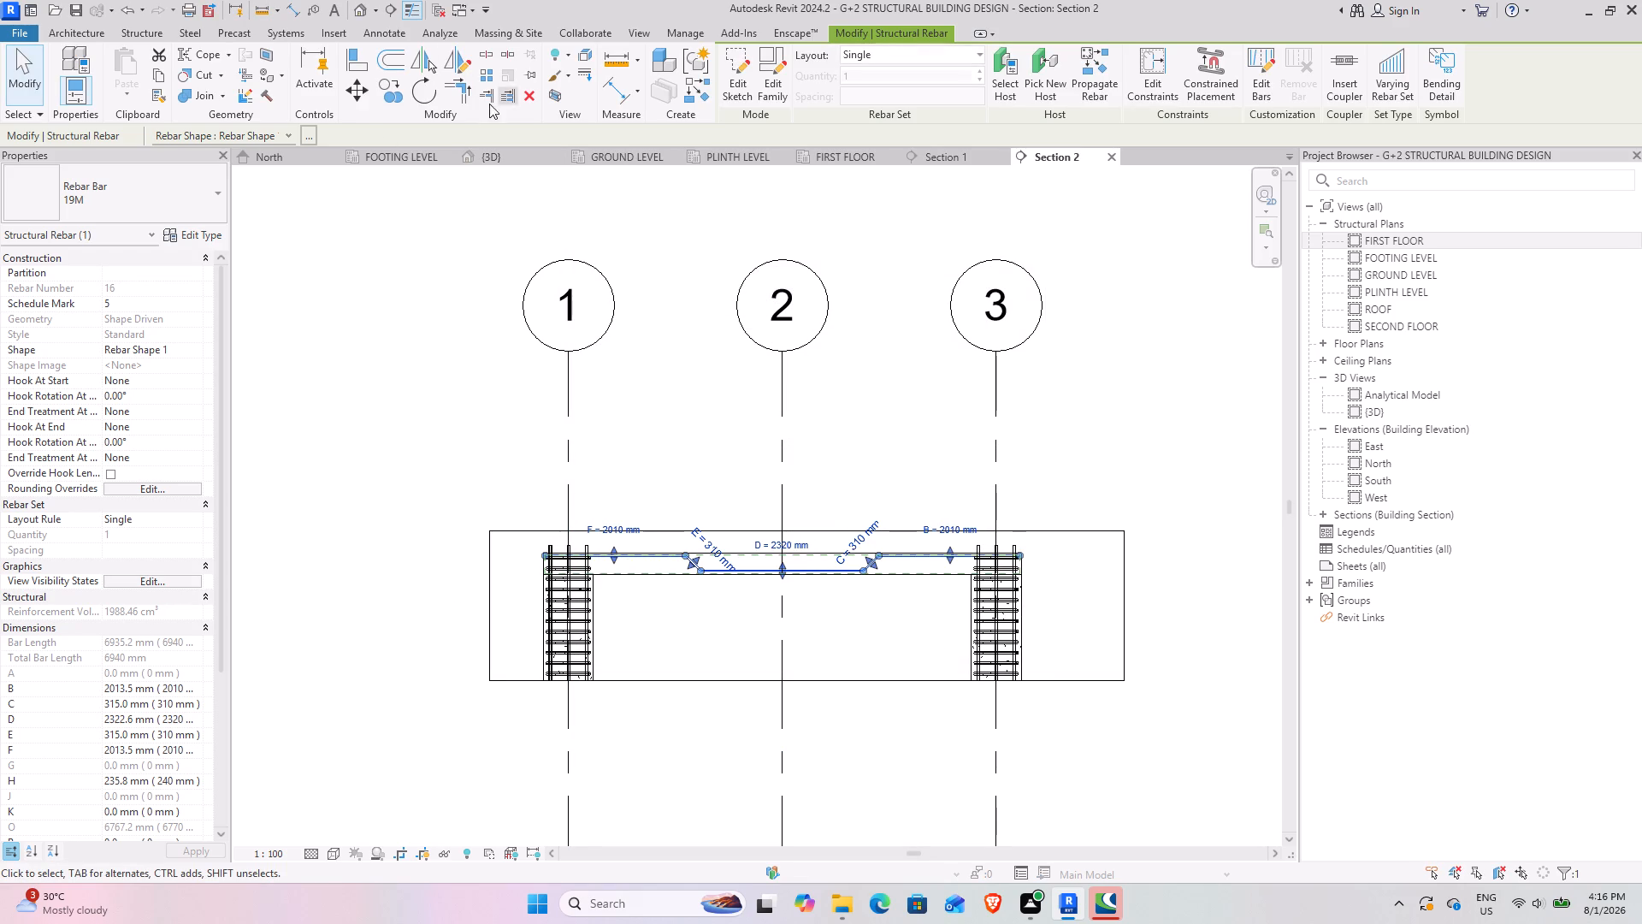
In the {3D} view, set the cranked bar's layout rule to Maximum Spacing with a spacing of 180 mm.
{"action": "left_click", "coordinate": [495, 148]}
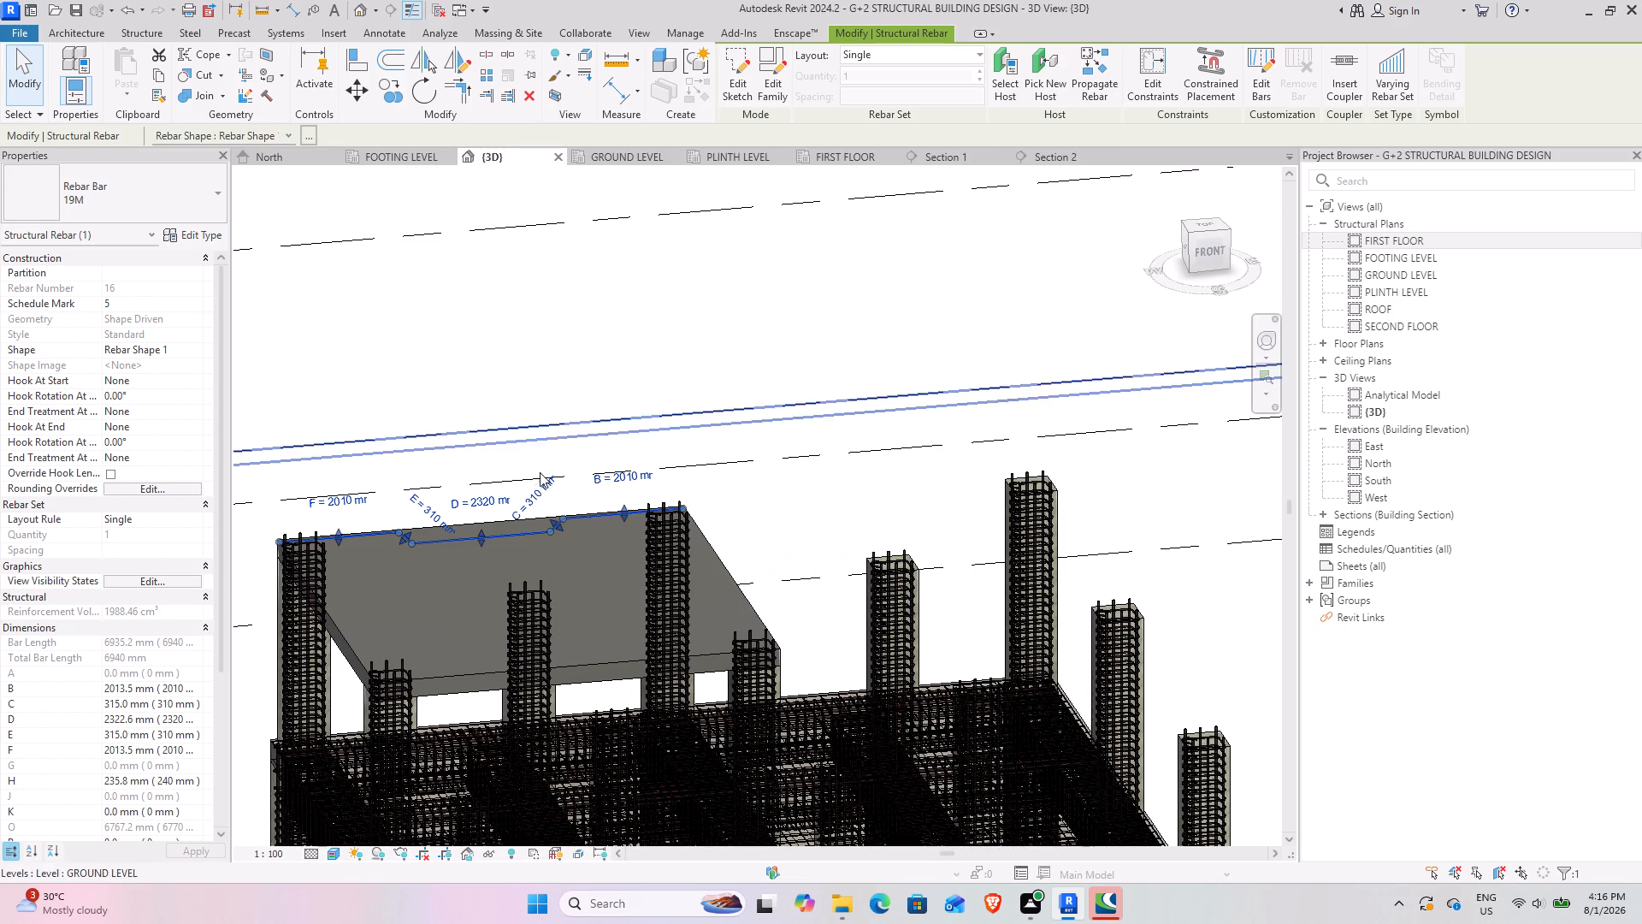
{"action": "scroll", "coordinate": [568, 595], "scroll_direction": "down", "scroll_amount": 4}
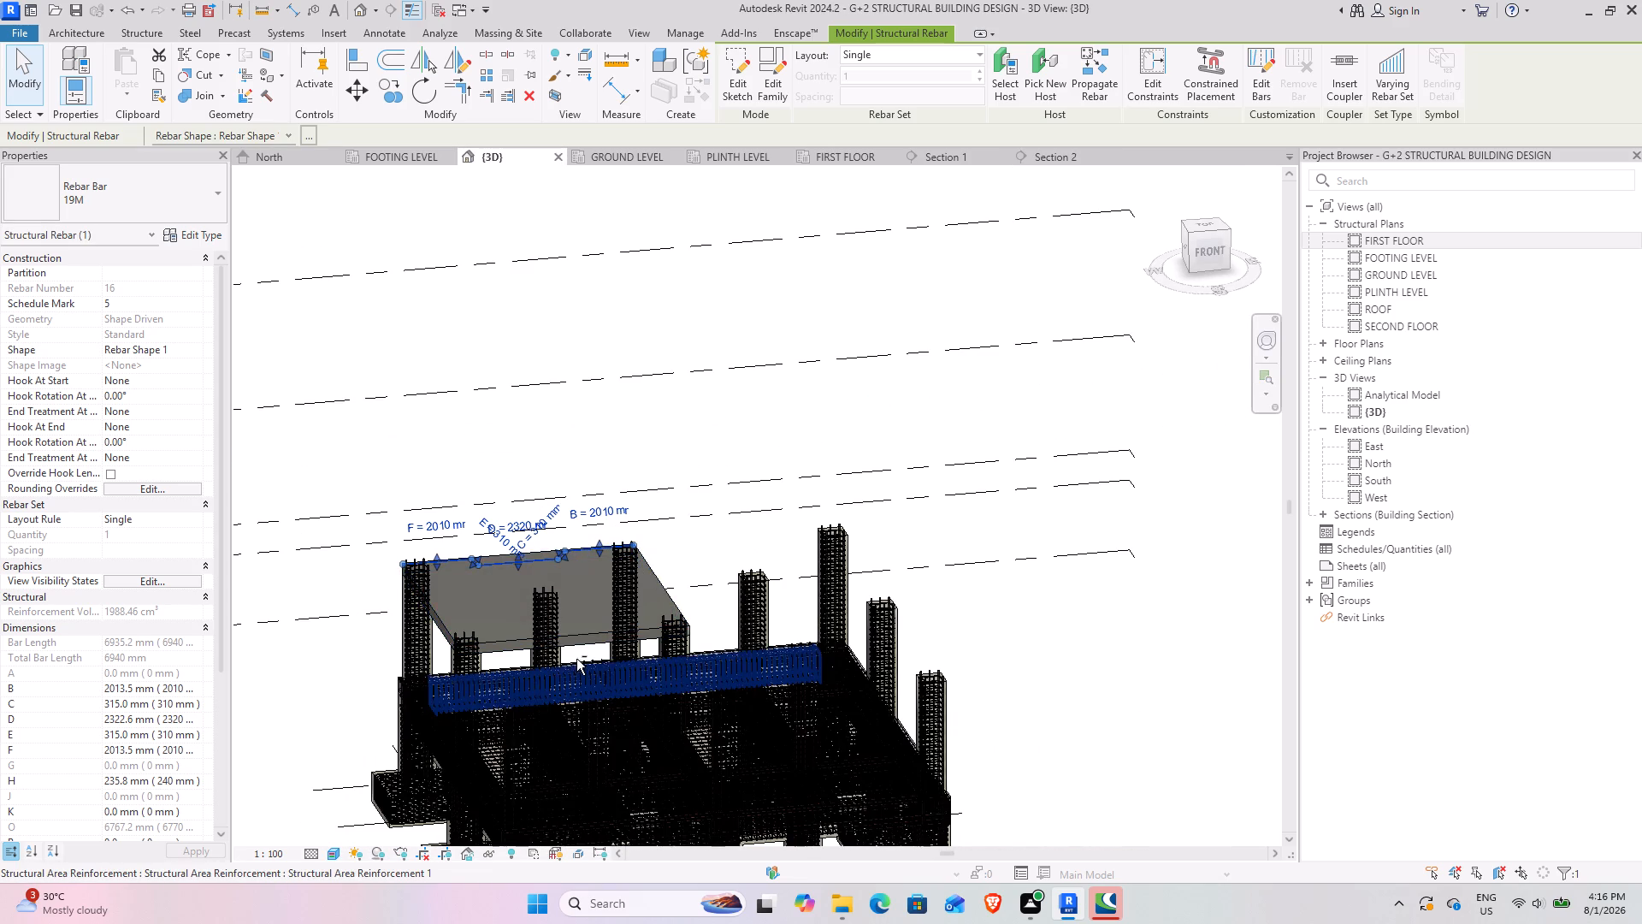
{"action": "middle_click_drag", "start_coordinate": [576, 659], "coordinate": [859, 726], "text": "shift"}
{"action": "scroll", "coordinate": [539, 518], "scroll_direction": "up", "scroll_amount": 3}
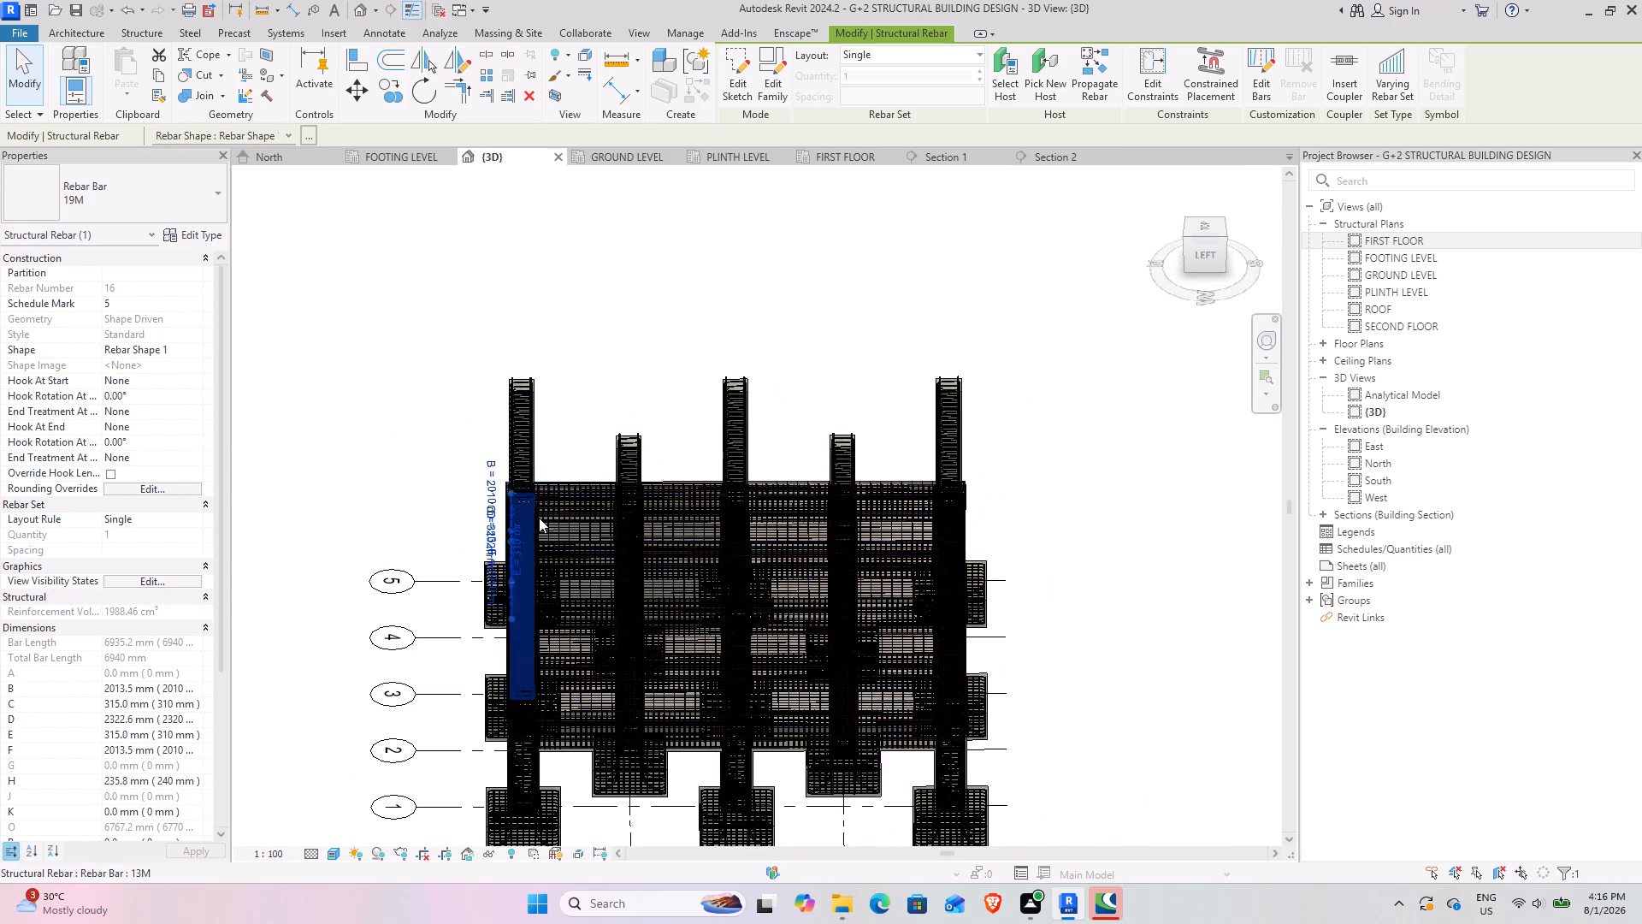
{"action": "scroll", "coordinate": [539, 518], "scroll_direction": "up", "scroll_amount": 5}
{"action": "middle_click_drag", "start_coordinate": [533, 613], "coordinate": [794, 486], "text": "shift"}
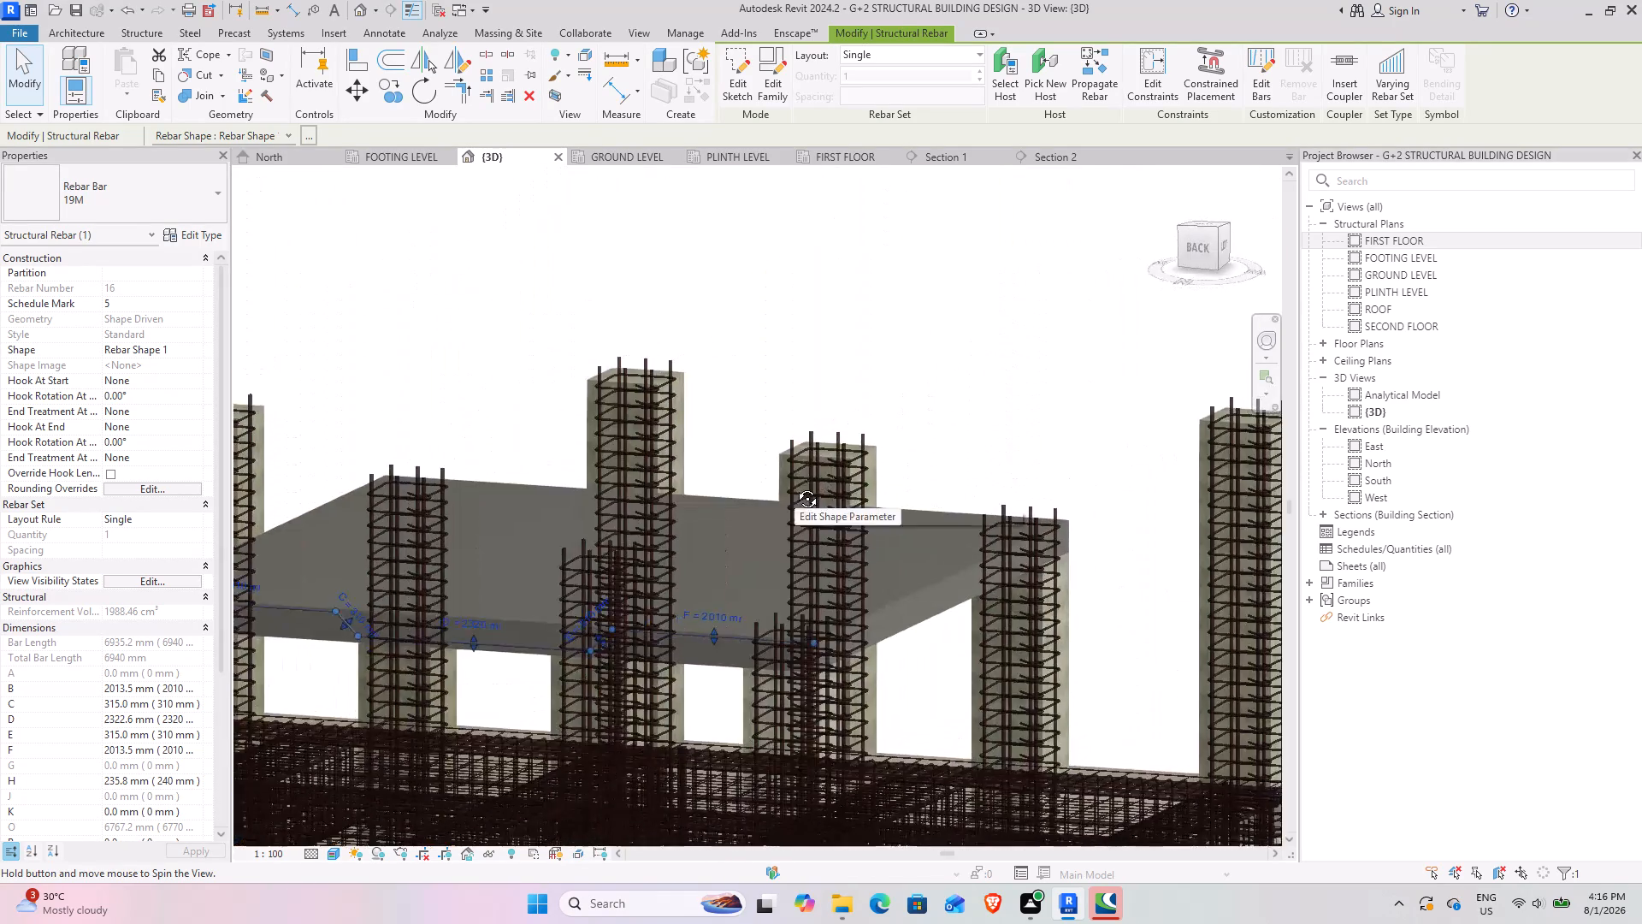
{"action": "middle_click_drag", "start_coordinate": [794, 486], "coordinate": [913, 464], "text": "shift"}
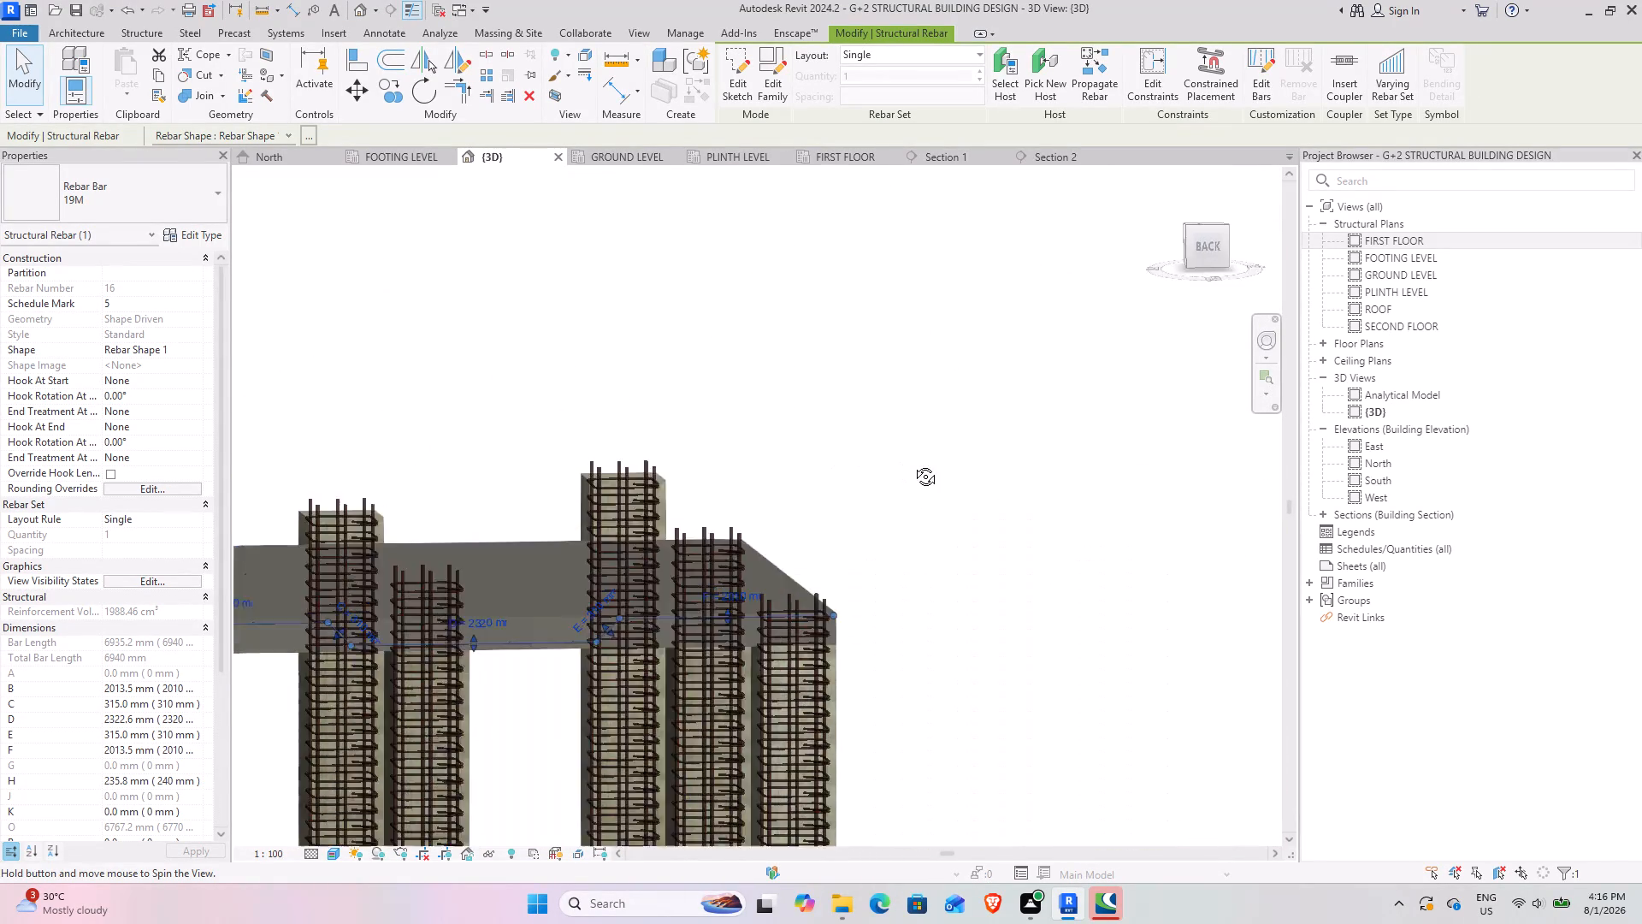
{"action": "middle_click_drag", "start_coordinate": [913, 464], "coordinate": [851, 415], "text": "shift"}
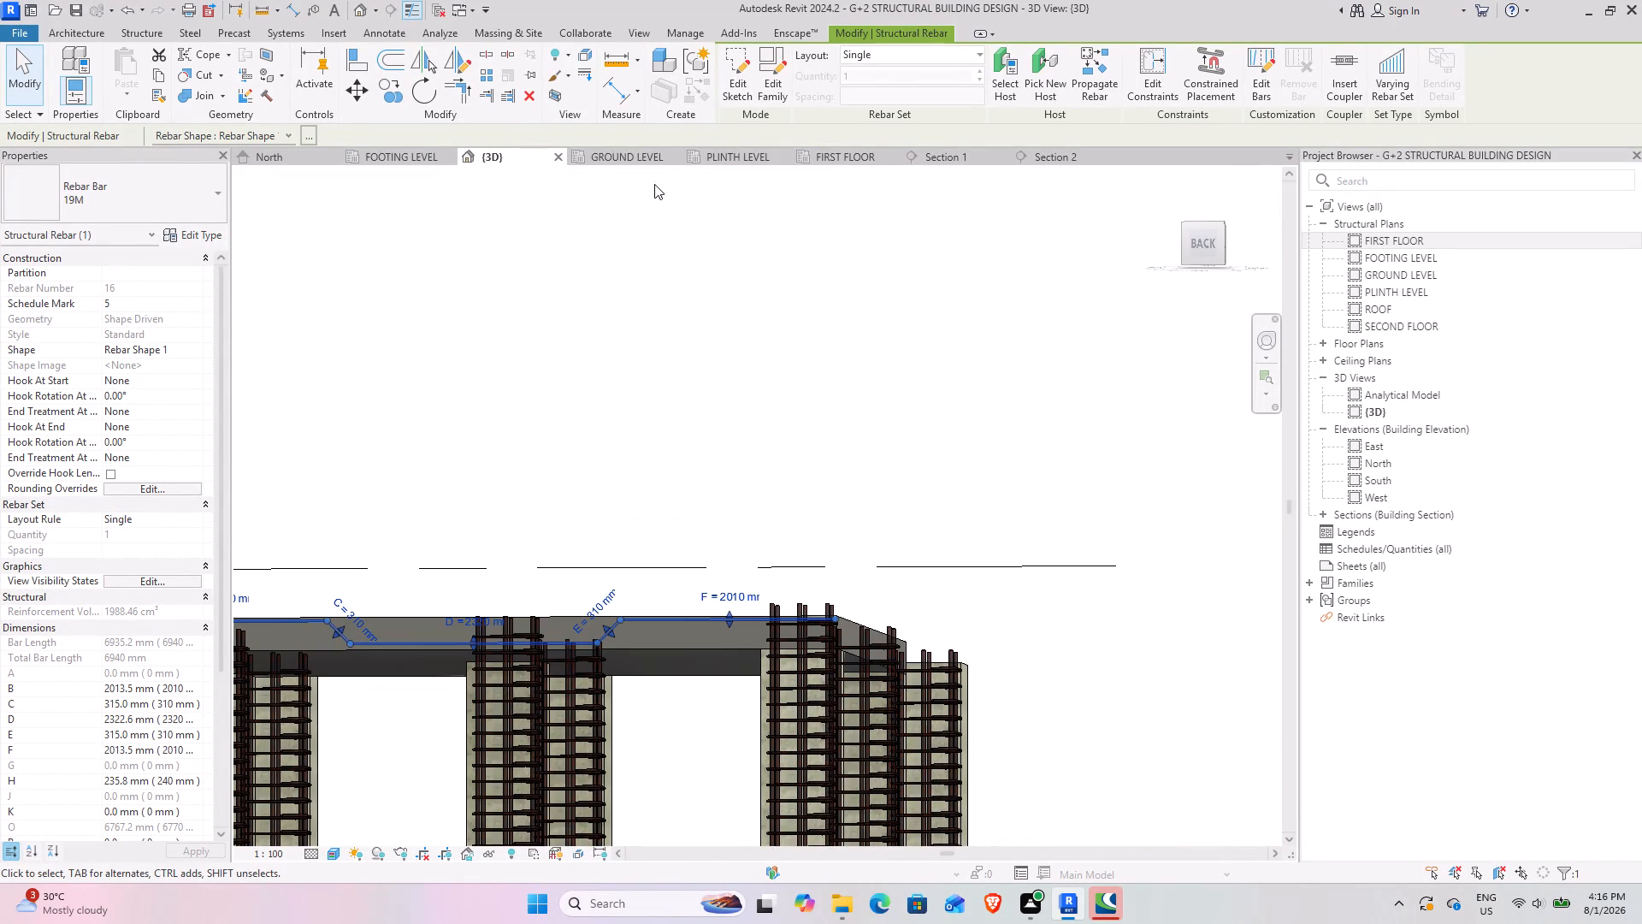
{"action": "left_click", "coordinate": [983, 52]}
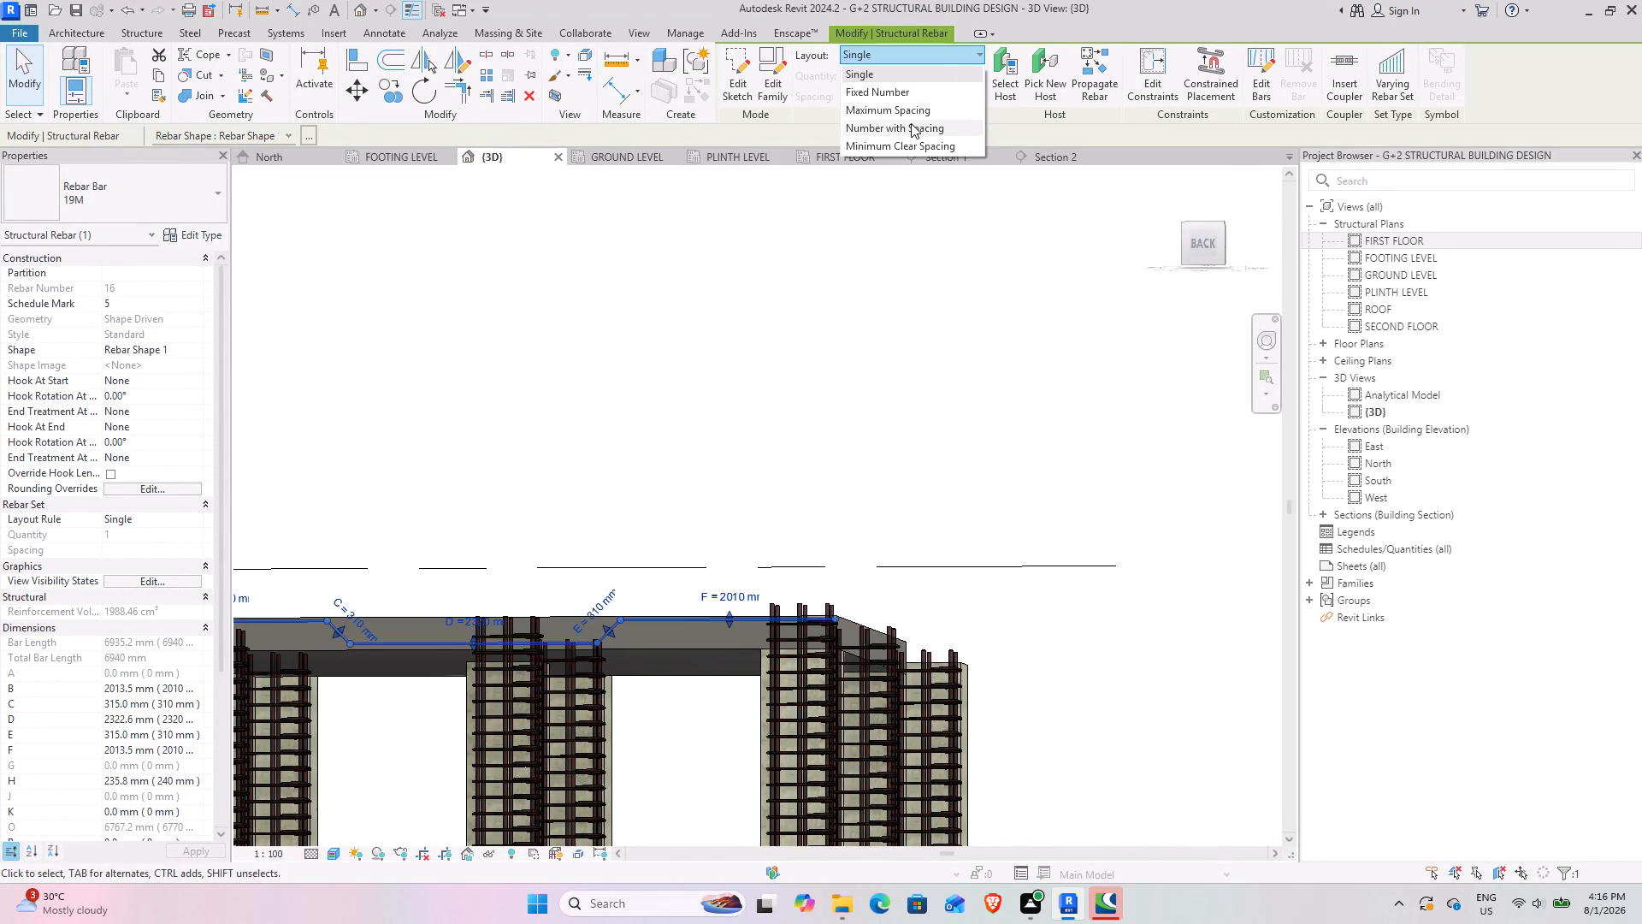
{"action": "left_click", "coordinate": [905, 103]}
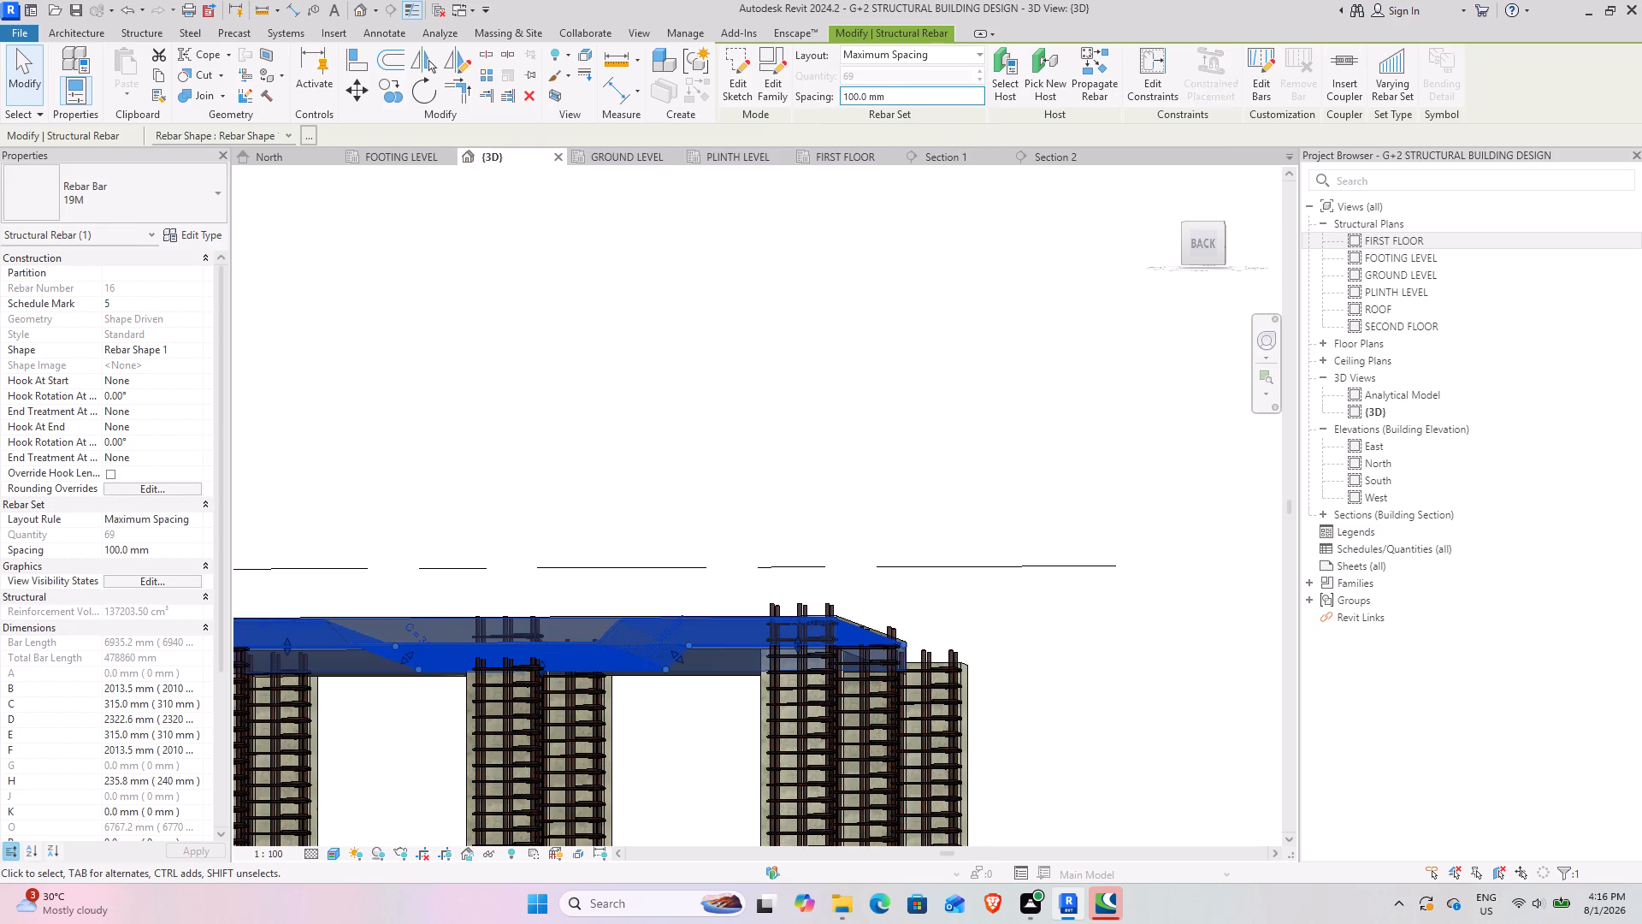
{"action": "left_click", "coordinate": [923, 94]}
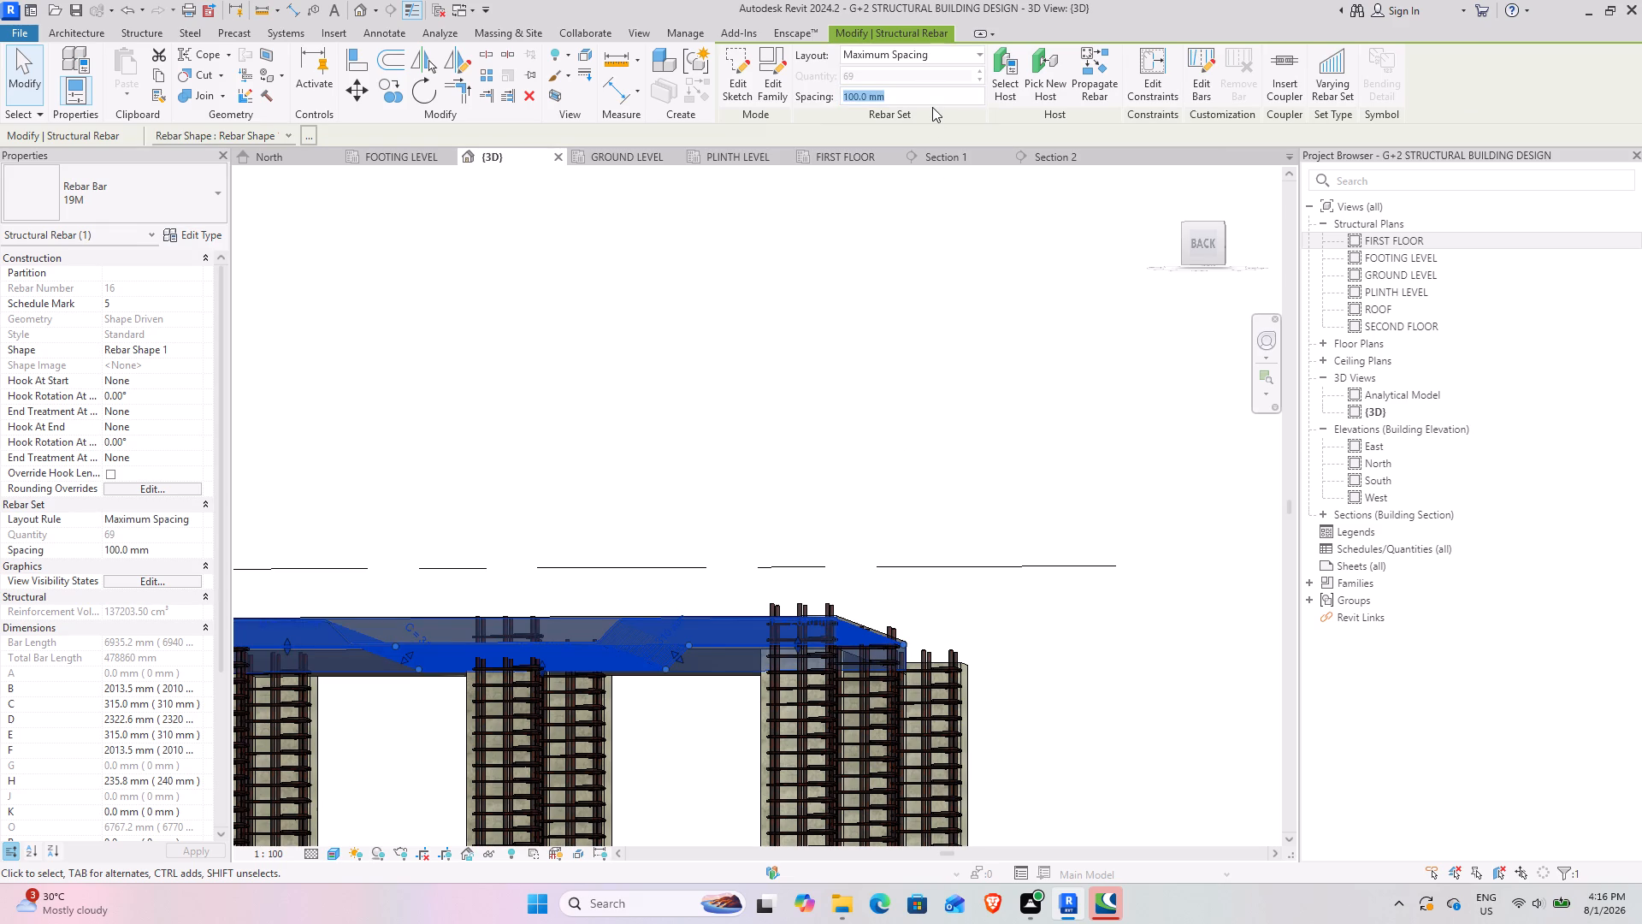
{"action": "type", "text": "180"}
{"action": "key", "text": "Return"}
Examine the cranked bar set in the slab from several sides in 3D, checking its crank profile and distribution.
{"action": "scroll", "coordinate": [972, 469], "scroll_direction": "down", "scroll_amount": 3}
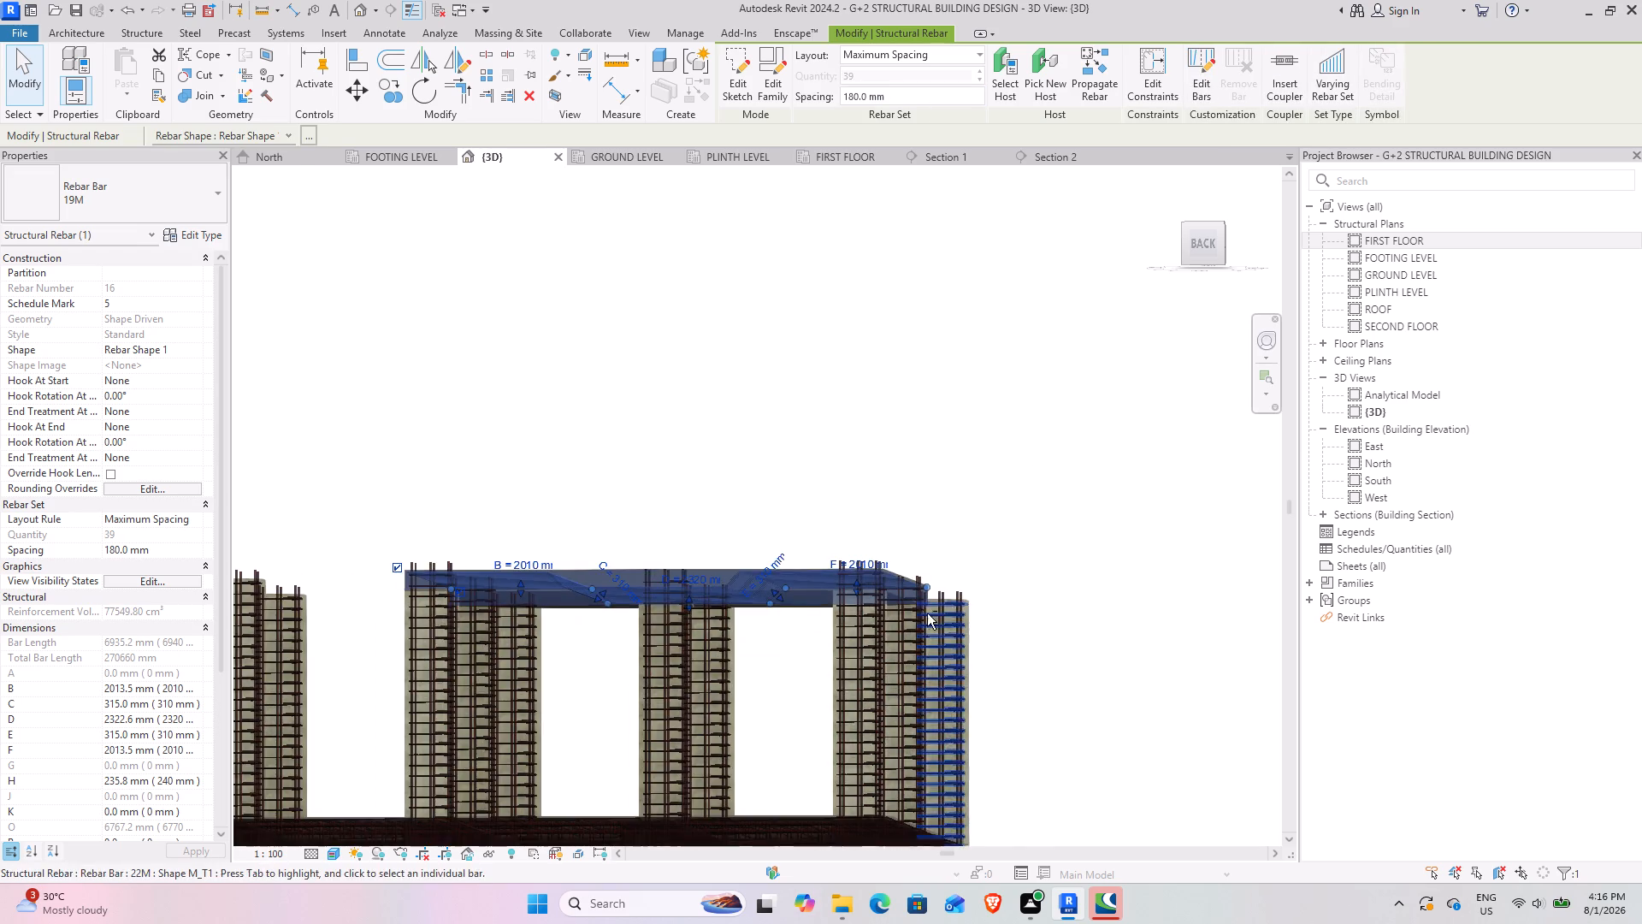
{"action": "middle_click_drag", "start_coordinate": [922, 615], "coordinate": [1019, 663], "text": "shift"}
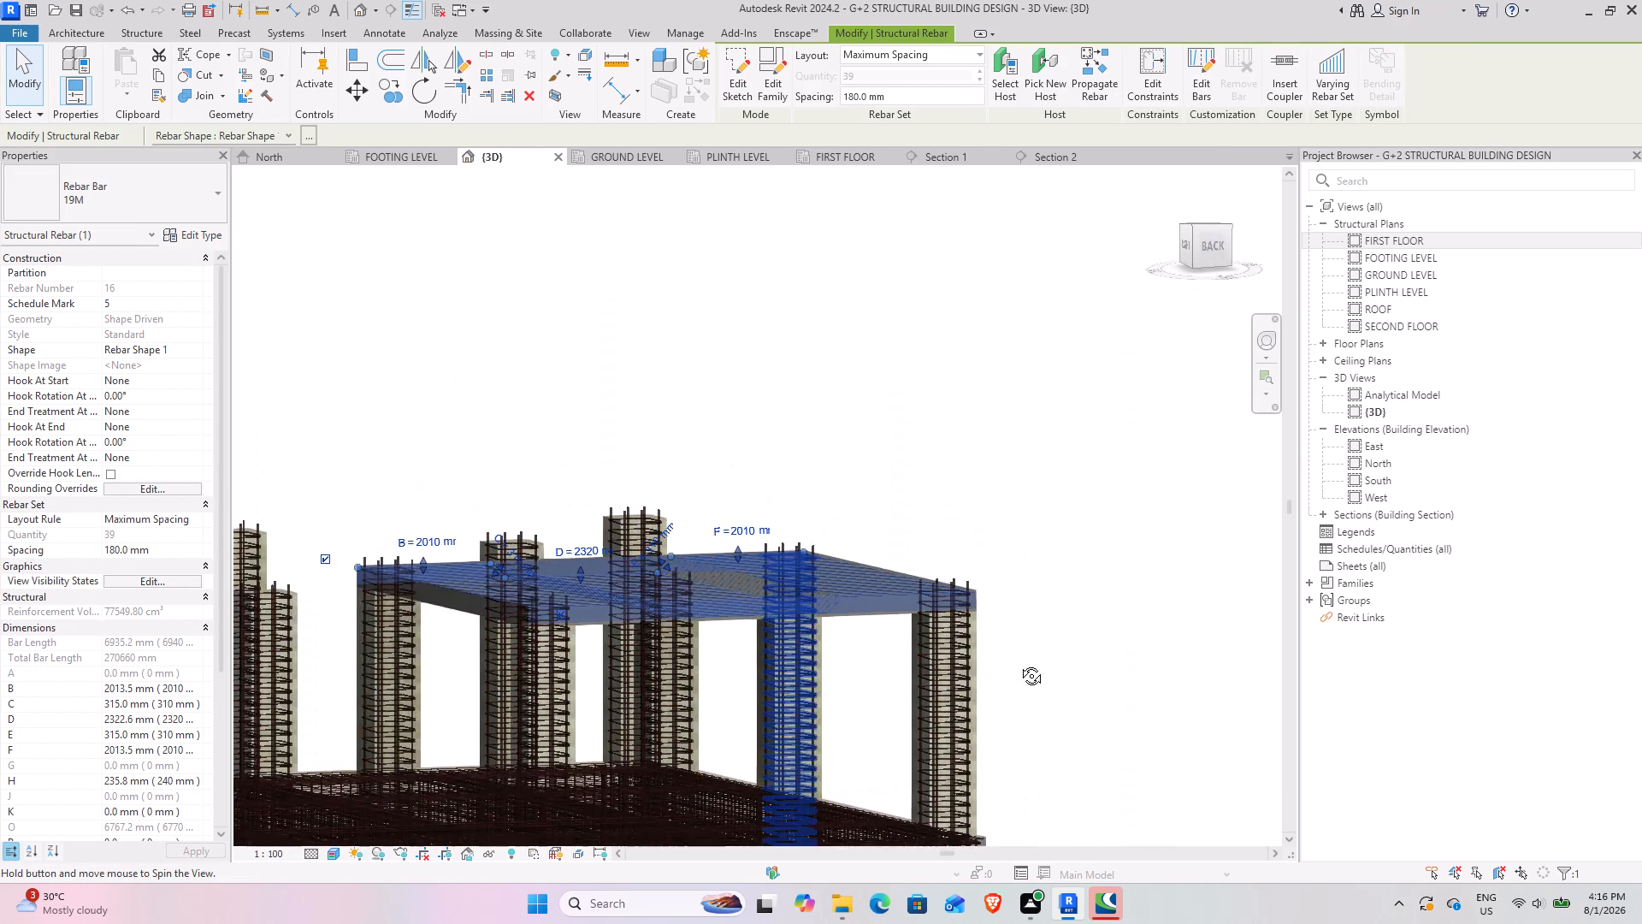
{"action": "middle_click_drag", "start_coordinate": [1019, 663], "coordinate": [1015, 670], "text": "shift"}
{"action": "left_click", "coordinate": [1142, 610]}
{"action": "scroll", "coordinate": [851, 583], "scroll_direction": "up", "scroll_amount": 4}
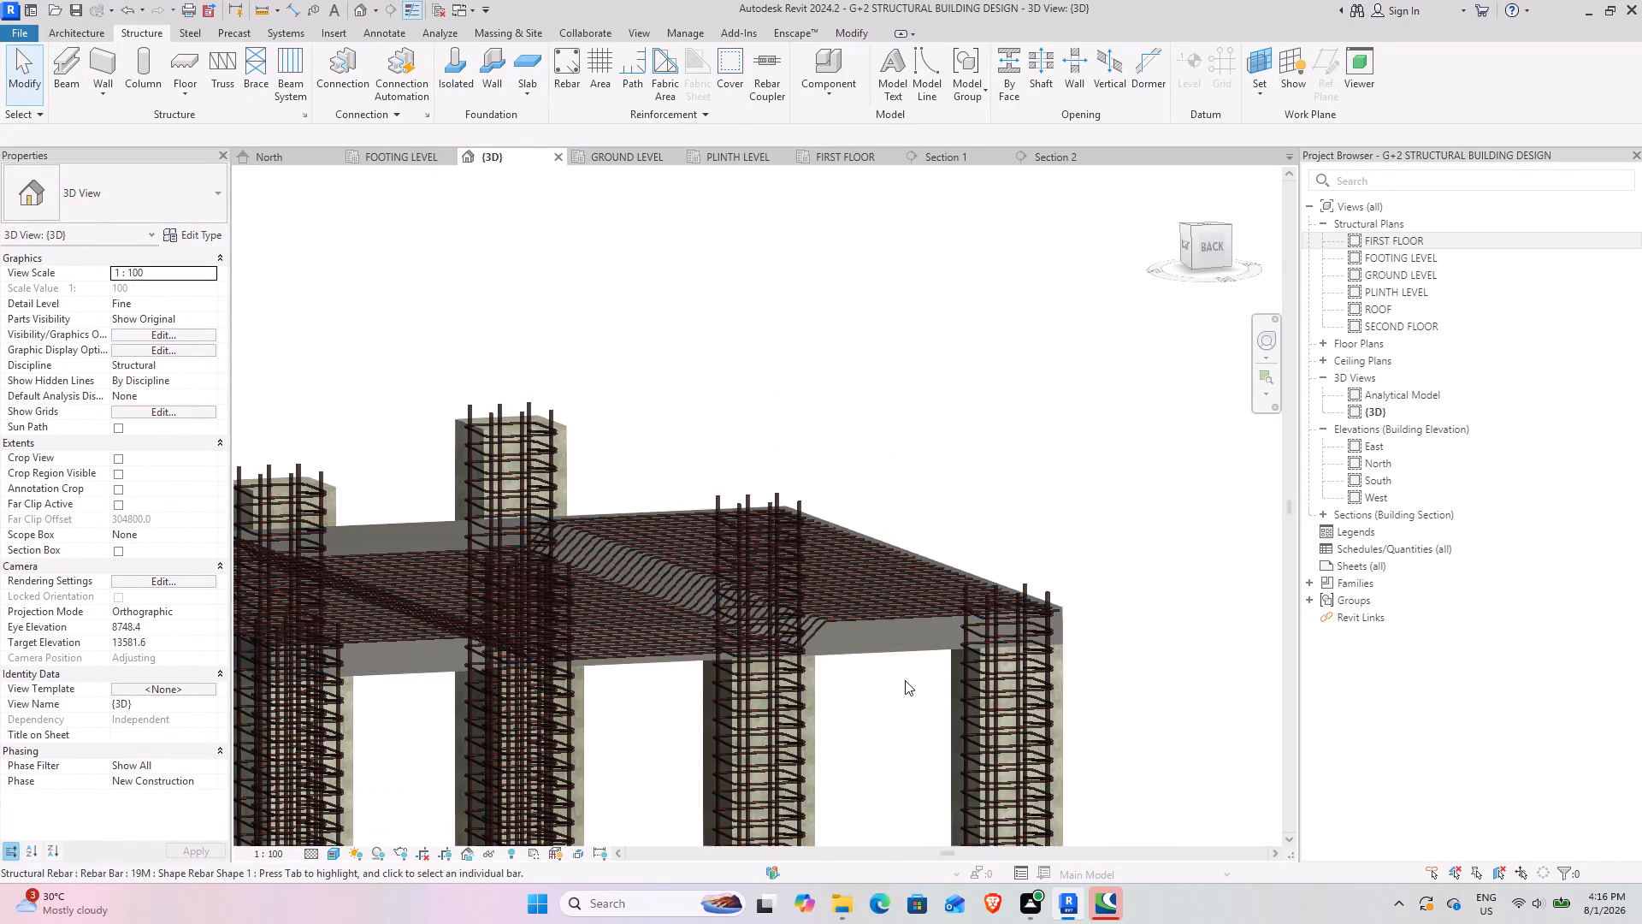
{"action": "middle_click_drag", "start_coordinate": [889, 678], "coordinate": [793, 745], "text": "shift"}
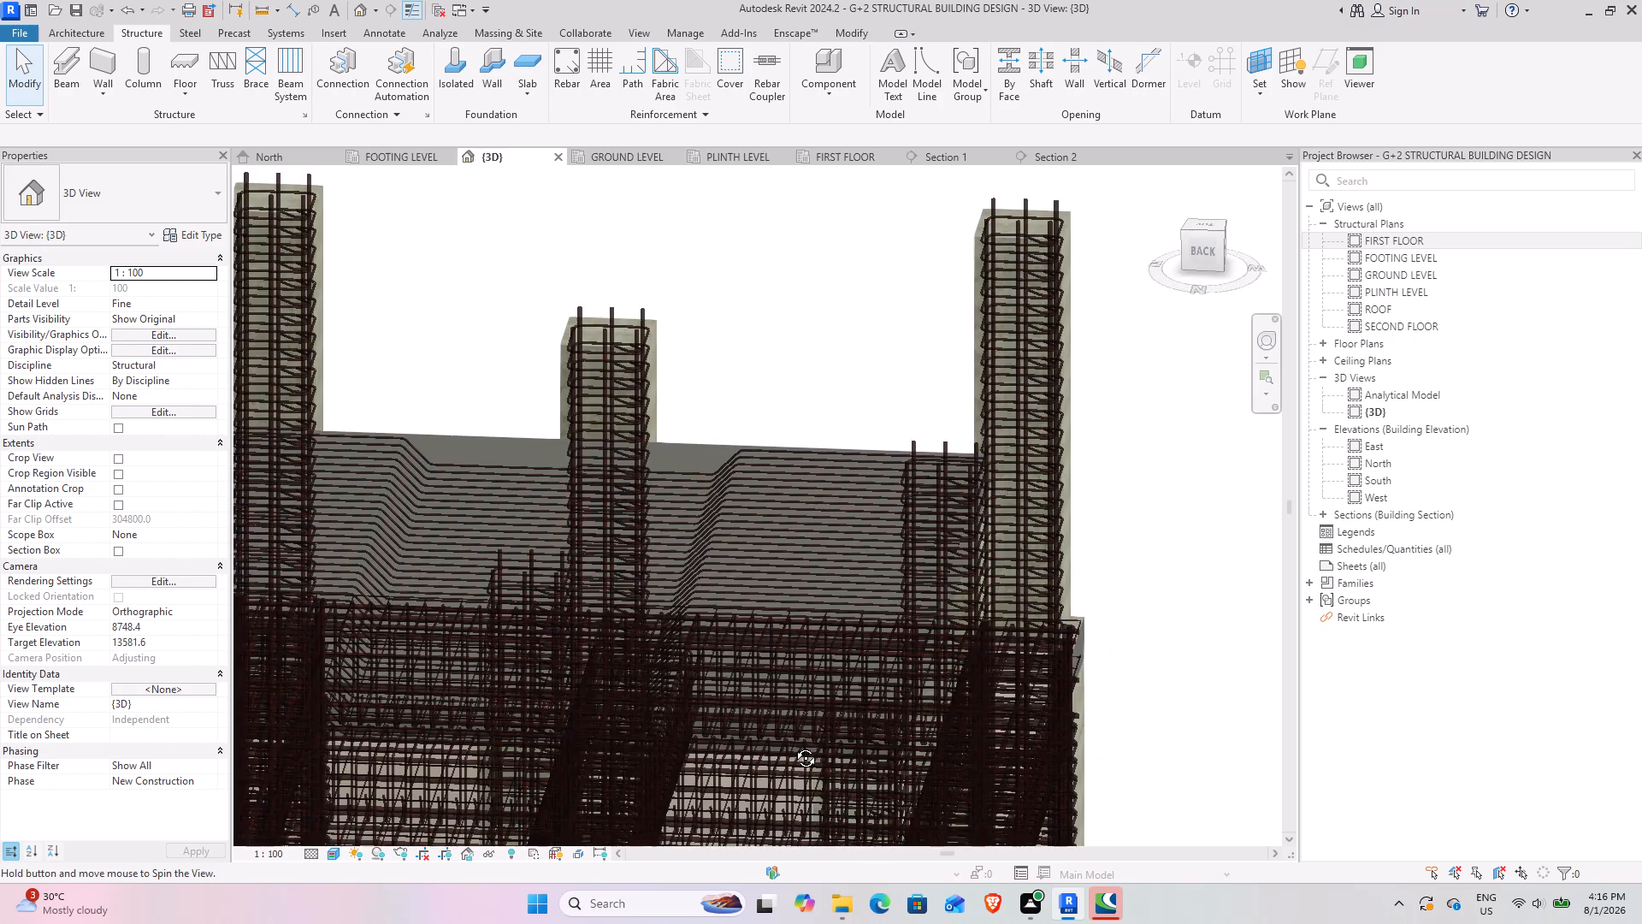
{"action": "middle_click_drag", "start_coordinate": [793, 745], "coordinate": [794, 736], "text": "shift"}
{"action": "scroll", "coordinate": [795, 715], "scroll_direction": "down", "scroll_amount": 2}
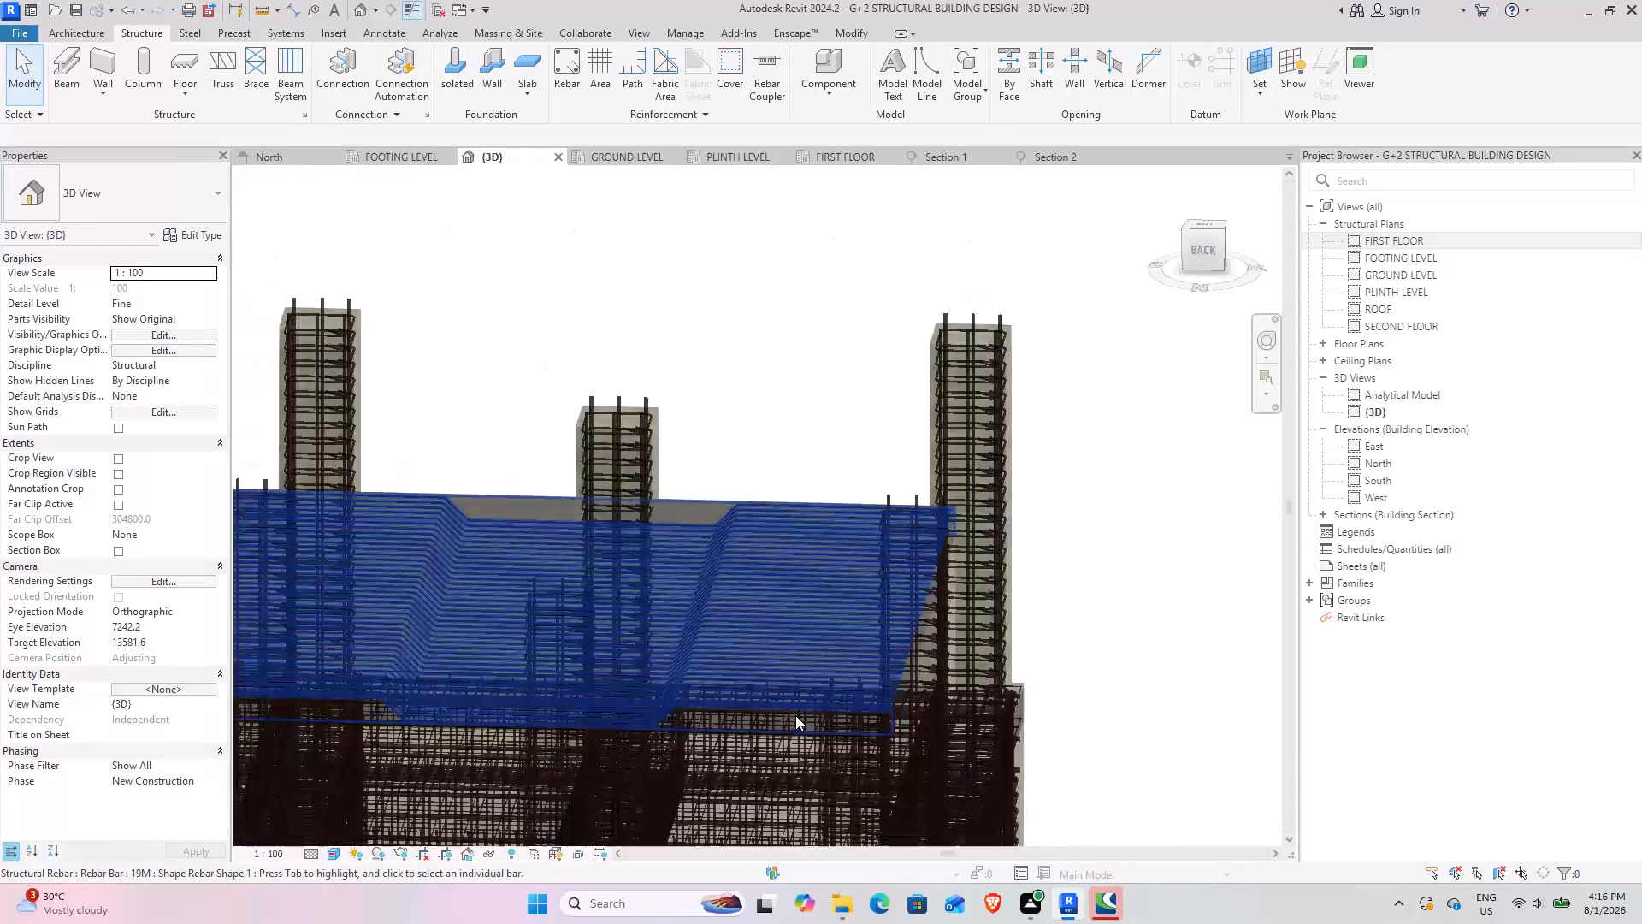
{"action": "scroll", "coordinate": [795, 715], "scroll_direction": "down", "scroll_amount": 1}
{"action": "middle_click_drag", "start_coordinate": [753, 720], "coordinate": [959, 613], "text": "shift"}
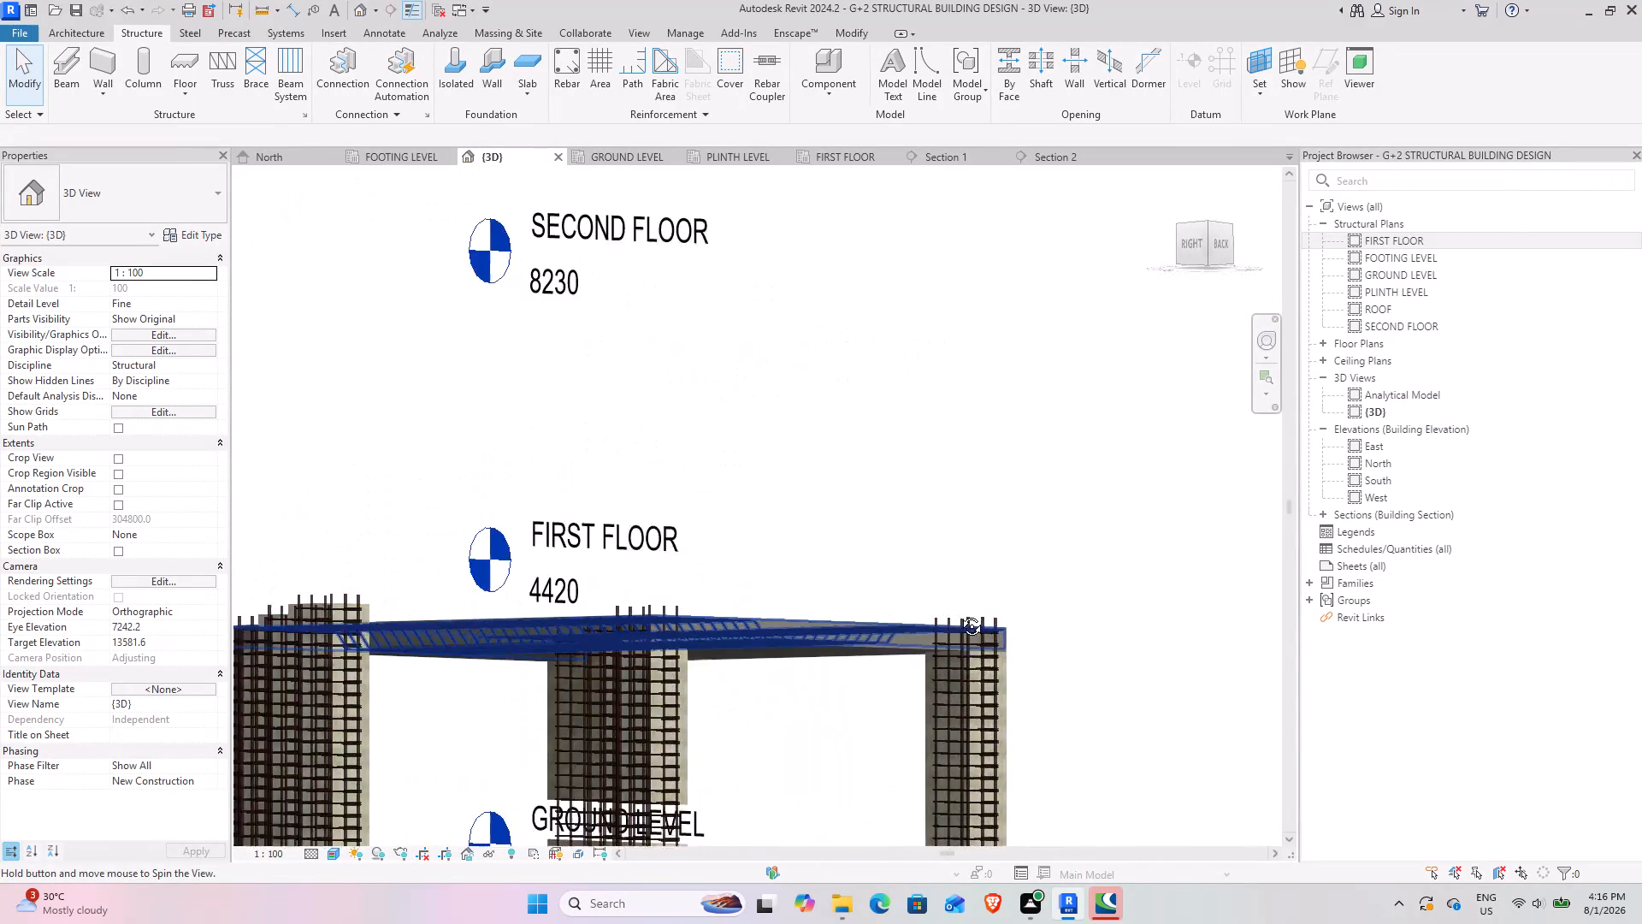
{"action": "middle_click_drag", "start_coordinate": [959, 613], "coordinate": [770, 607], "text": "shift"}
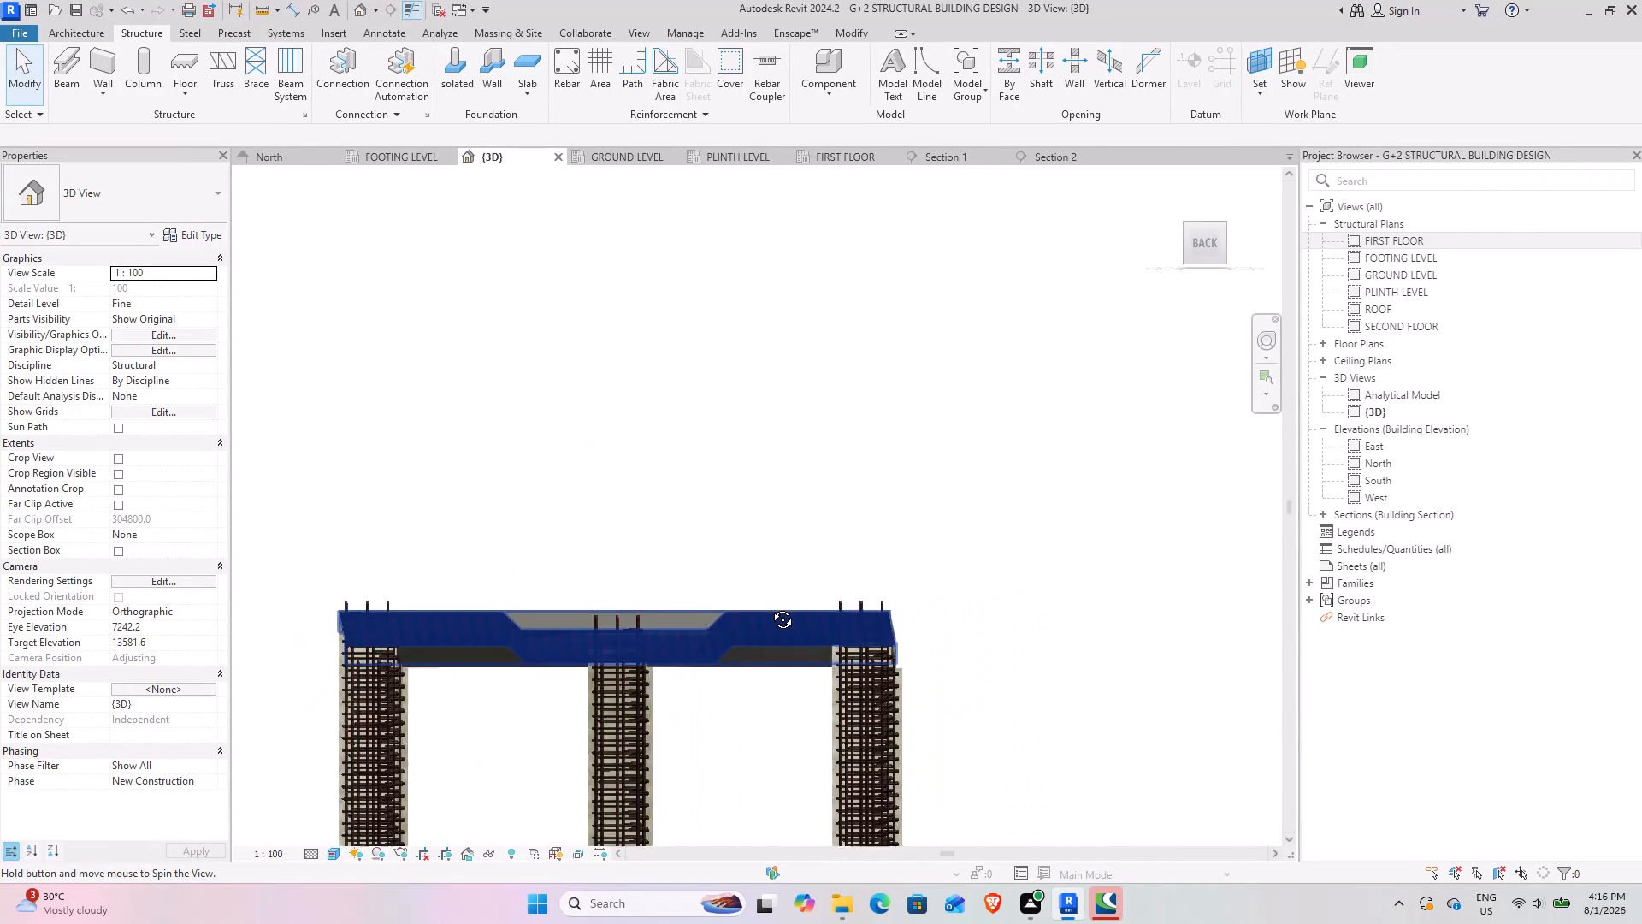
{"action": "middle_click_drag", "start_coordinate": [770, 607], "coordinate": [767, 732], "text": "shift"}
{"action": "scroll", "coordinate": [684, 645], "scroll_direction": "up", "scroll_amount": 3}
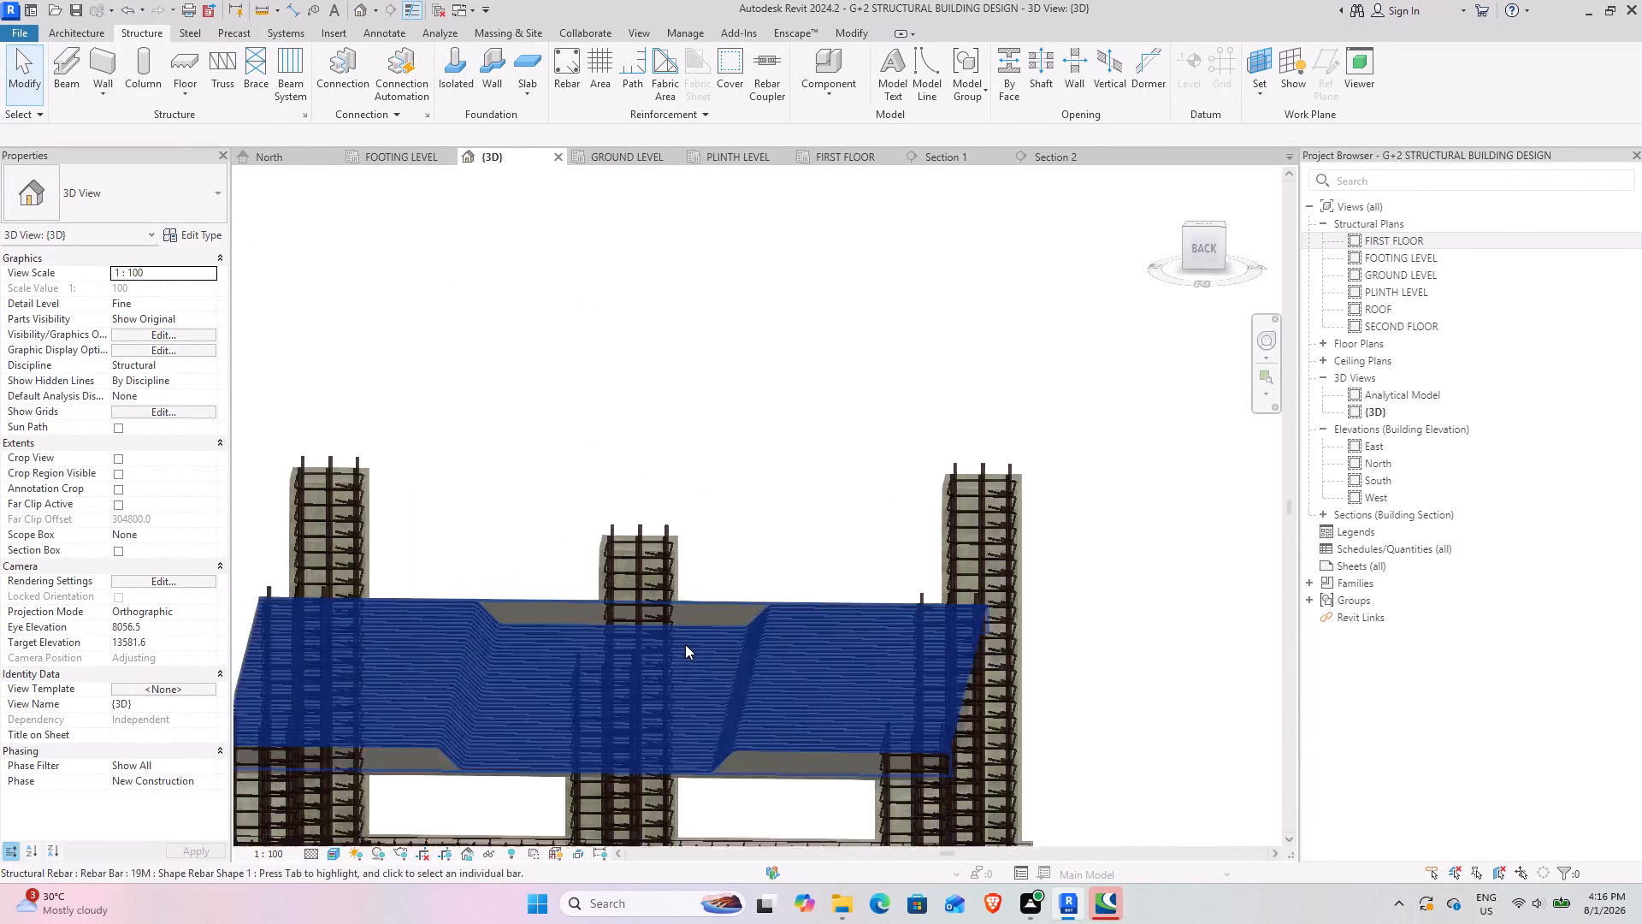
{"action": "middle_click_drag", "start_coordinate": [694, 714], "coordinate": [717, 636], "text": "shift"}
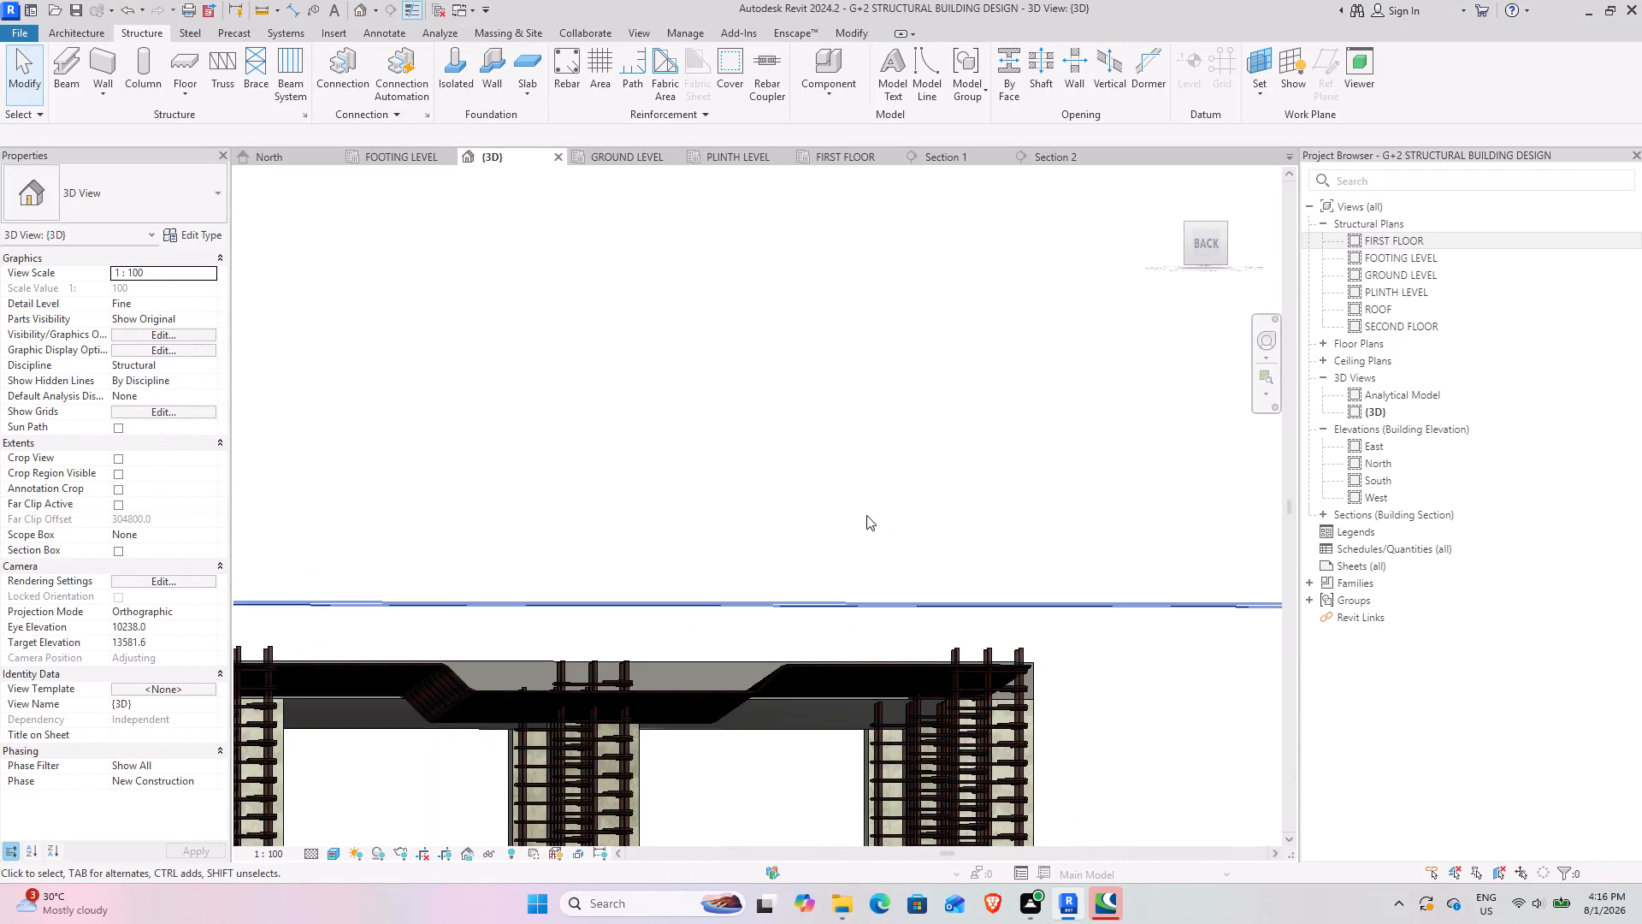
{"action": "scroll", "coordinate": [836, 582], "scroll_direction": "down", "scroll_amount": 4}
{"action": "middle_click_drag", "start_coordinate": [793, 729], "coordinate": [600, 771], "text": "shift"}
{"action": "scroll", "coordinate": [681, 614], "scroll_direction": "down", "scroll_amount": 4}
{"action": "middle_click_drag", "start_coordinate": [720, 678], "coordinate": [712, 678], "text": "shift"}
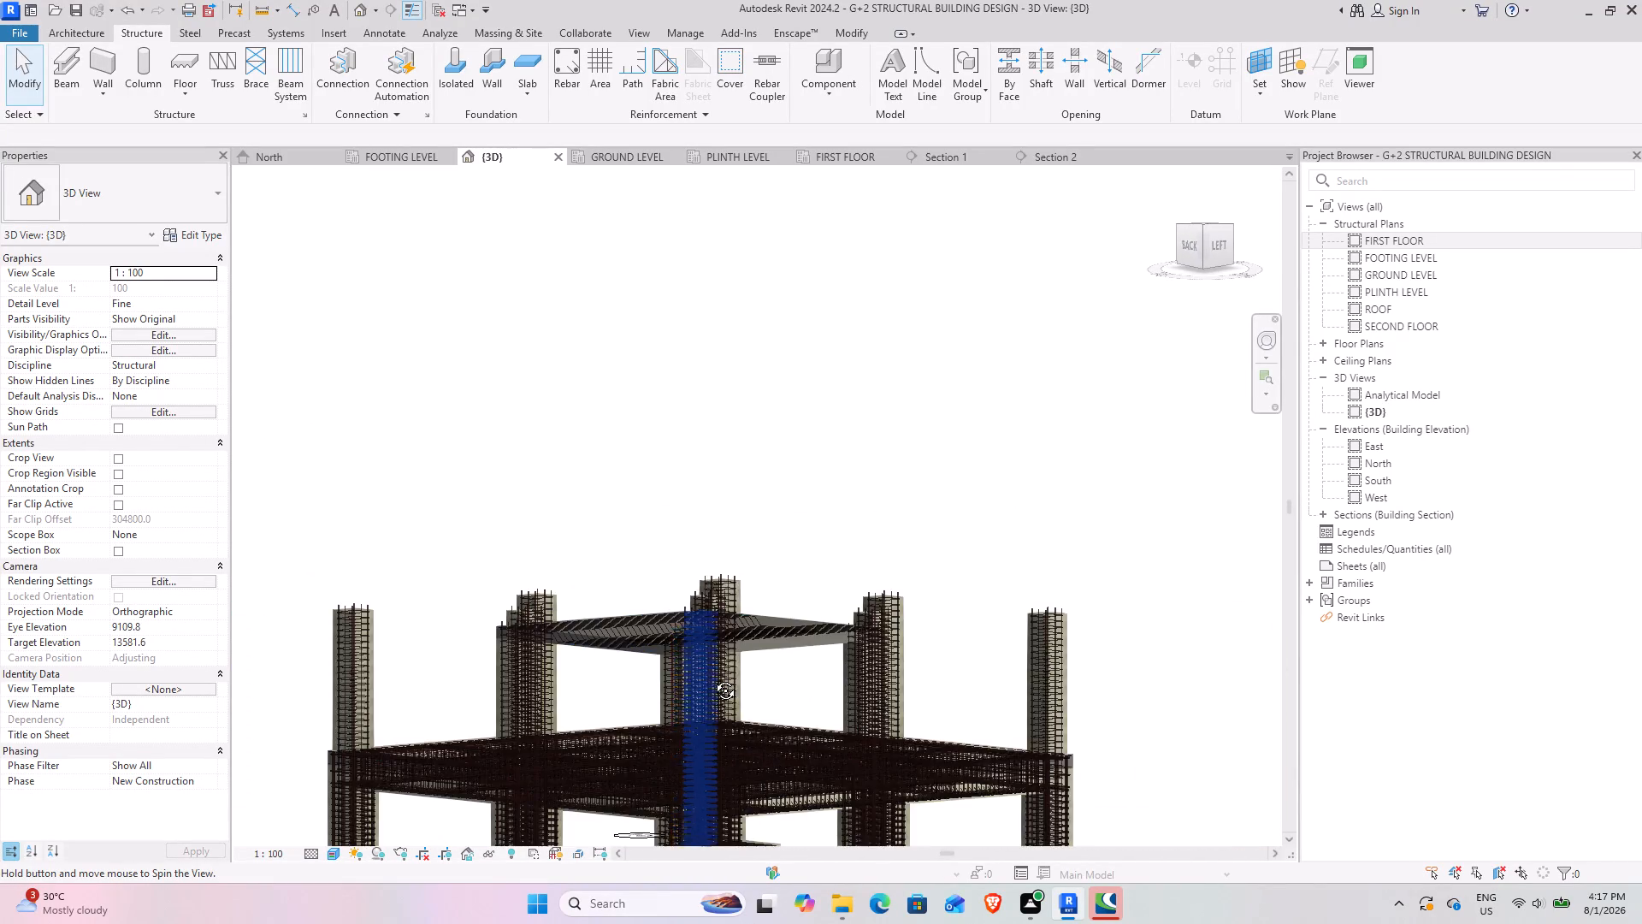
{"action": "middle_click_drag", "start_coordinate": [712, 678], "coordinate": [580, 743], "text": "shift"}
{"action": "scroll", "coordinate": [724, 581], "scroll_direction": "up", "scroll_amount": 4}
{"action": "middle_click_drag", "start_coordinate": [677, 680], "coordinate": [813, 642], "text": "shift"}
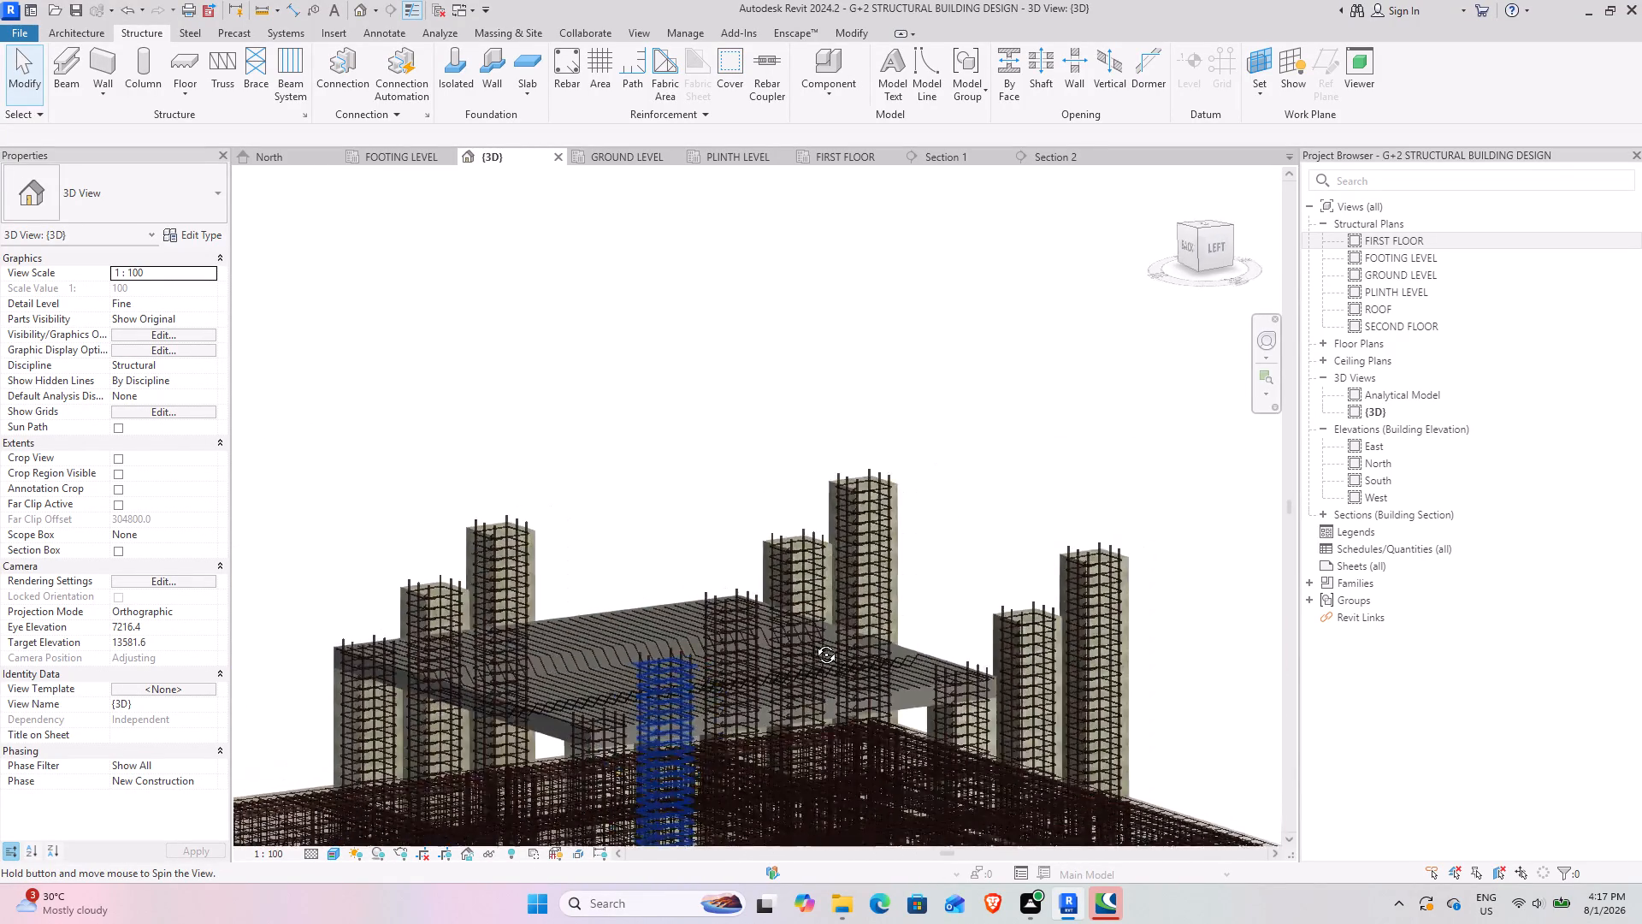
{"action": "middle_click_drag", "start_coordinate": [813, 642], "coordinate": [697, 701], "text": "shift"}
{"action": "scroll", "coordinate": [652, 595], "scroll_direction": "up", "scroll_amount": 6}
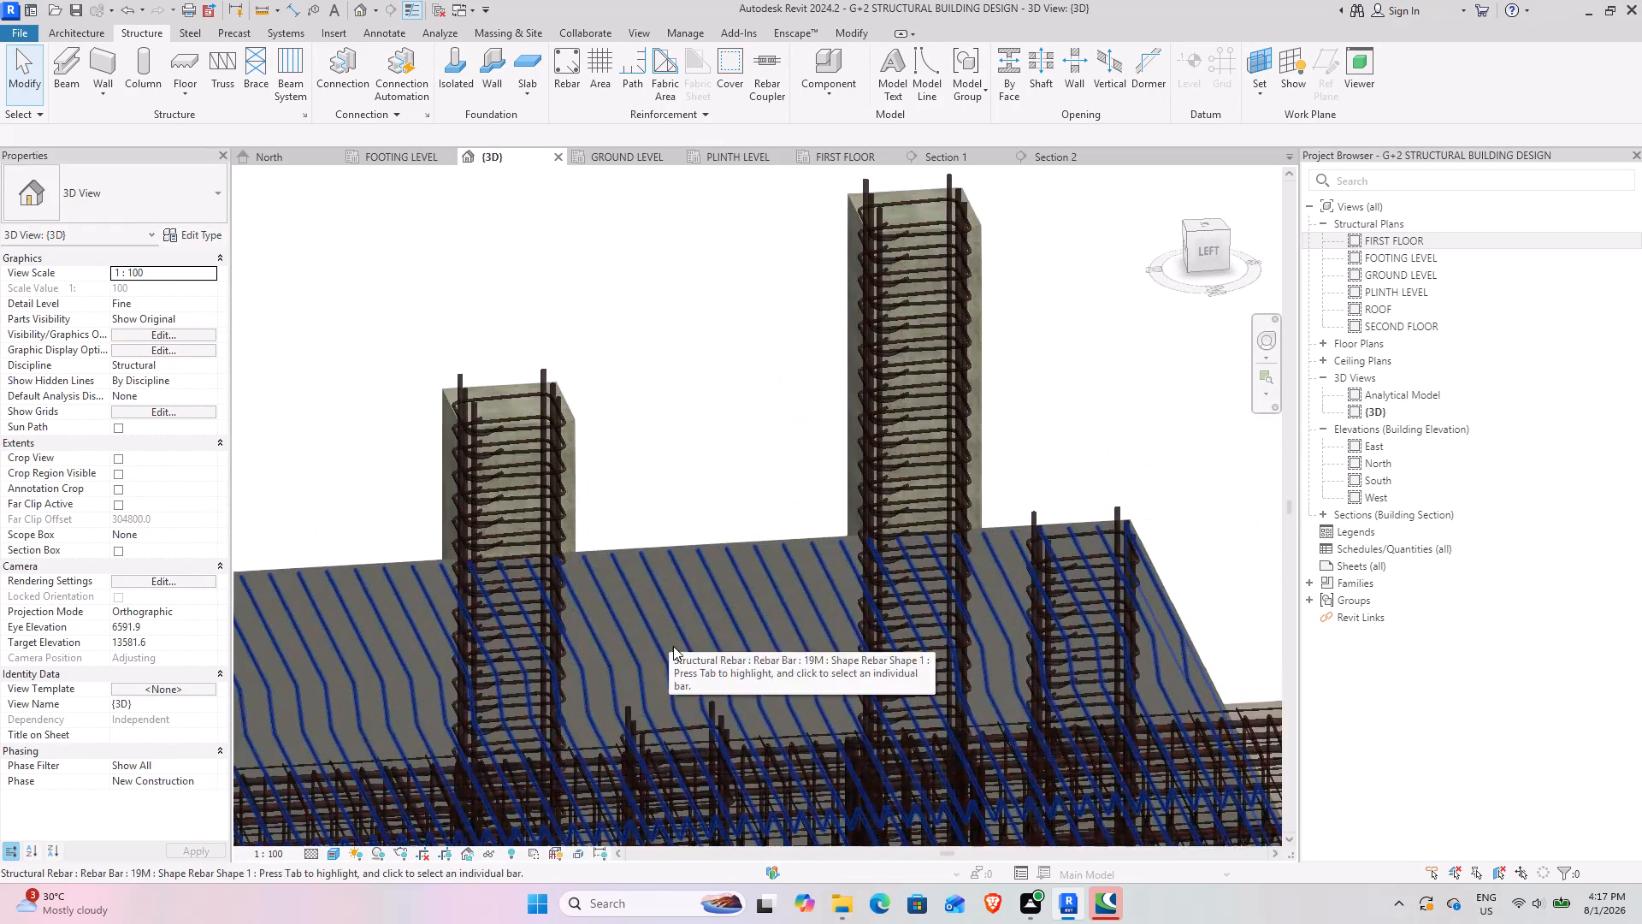
{"action": "scroll", "coordinate": [773, 649], "scroll_direction": "down", "scroll_amount": 4}
{"action": "middle_click_drag", "start_coordinate": [676, 698], "coordinate": [843, 607], "text": "shift"}
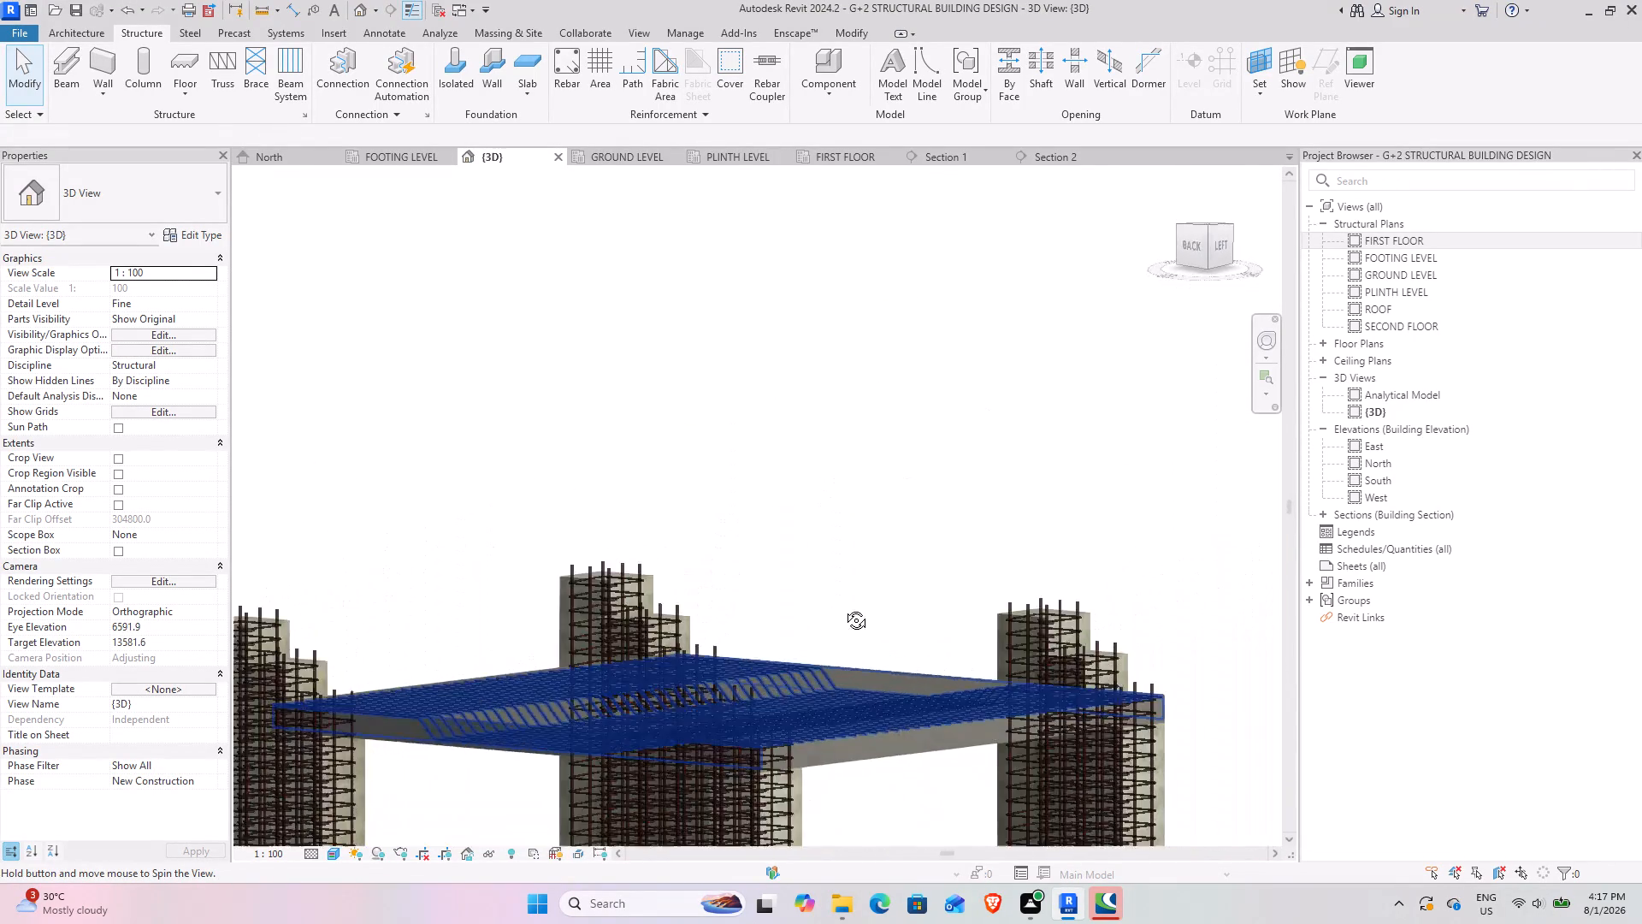
{"action": "middle_click_drag", "start_coordinate": [843, 607], "coordinate": [984, 572], "text": "shift"}
{"action": "middle_click_drag", "start_coordinate": [845, 634], "coordinate": [835, 654], "text": "shift"}
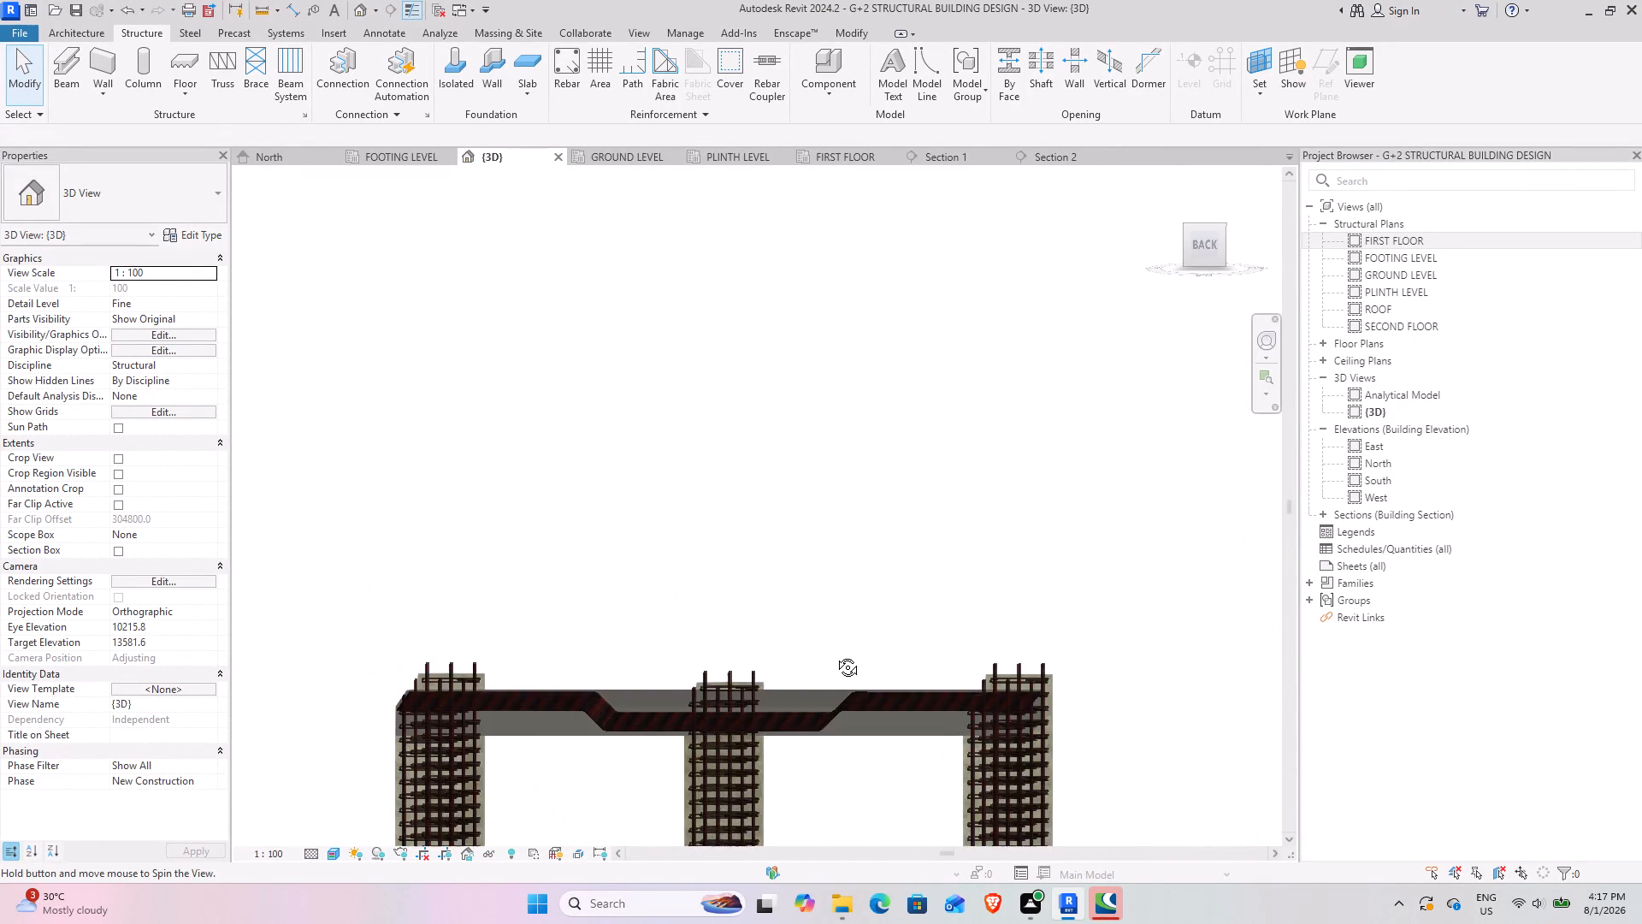
{"action": "middle_click_drag", "start_coordinate": [835, 654], "coordinate": [836, 649], "text": "shift"}
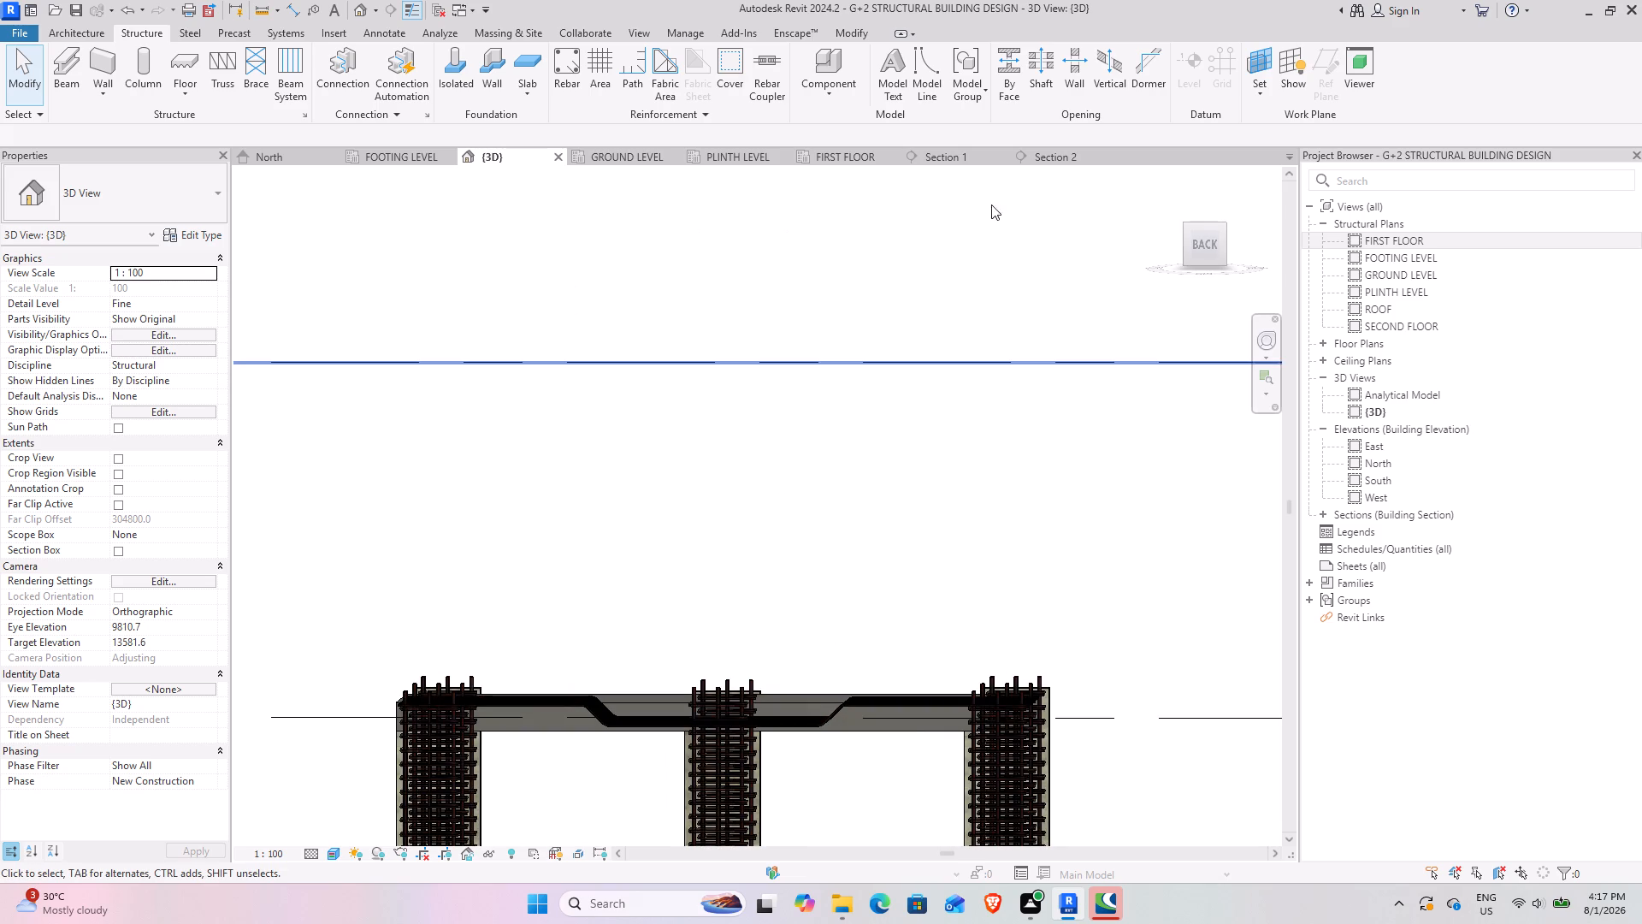
In Section 2, set up rebar placement with 19M straight shape M_00, Current Work Plane and Perpendicular to Cover orientation.
{"action": "left_click", "coordinate": [1049, 164]}
{"action": "scroll", "coordinate": [730, 560], "scroll_direction": "up", "scroll_amount": 7}
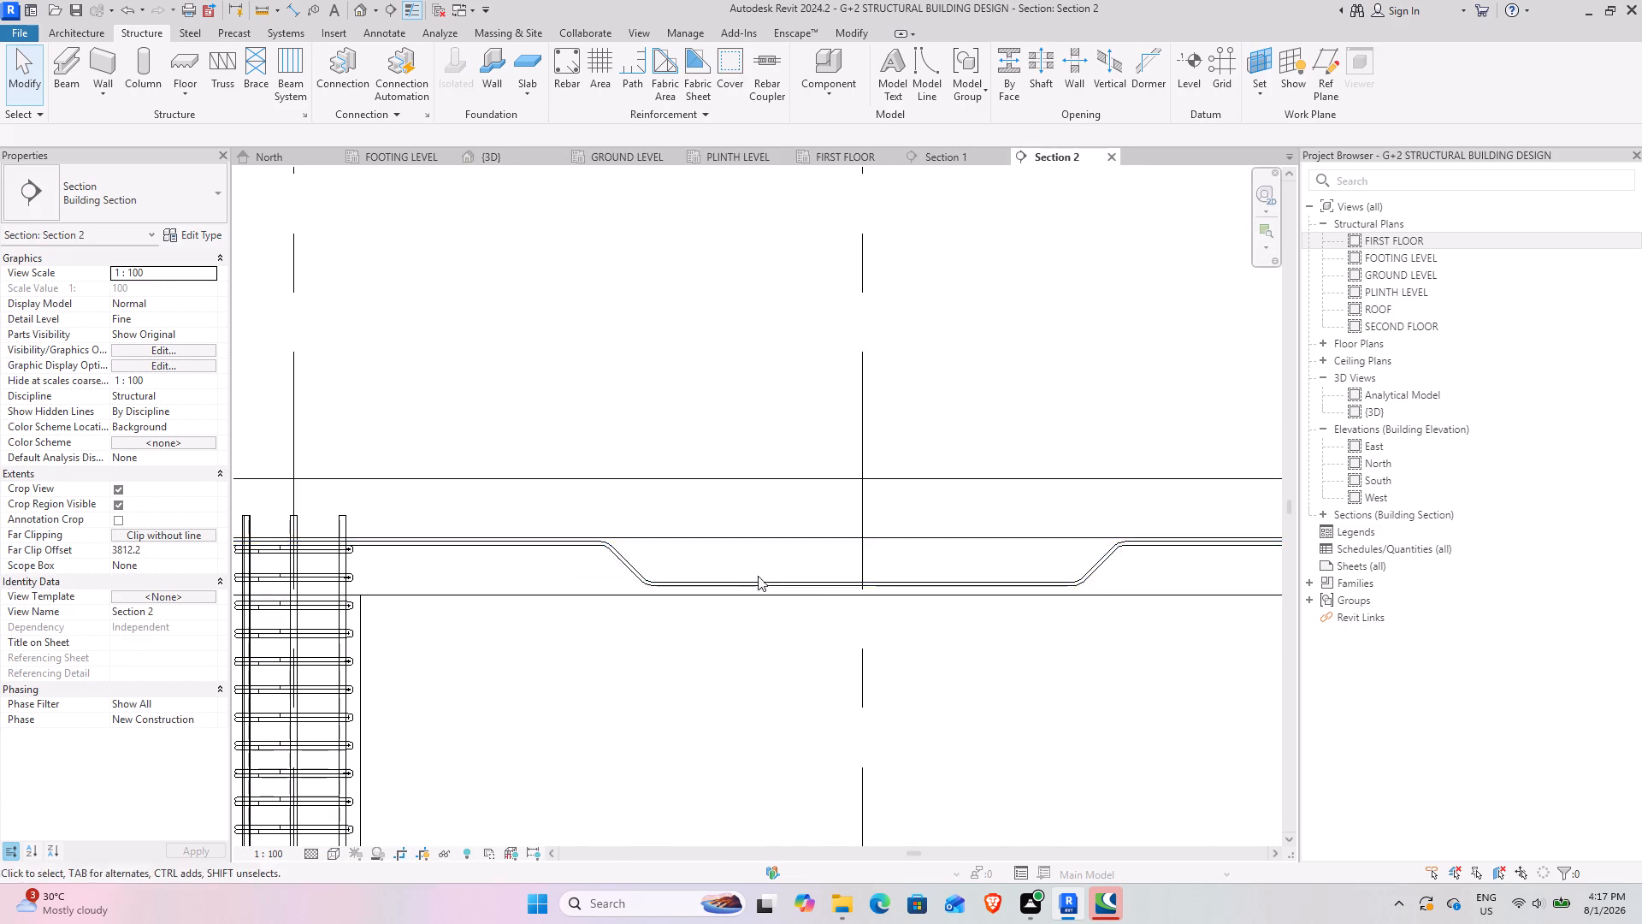
{"action": "left_click", "coordinate": [565, 55]}
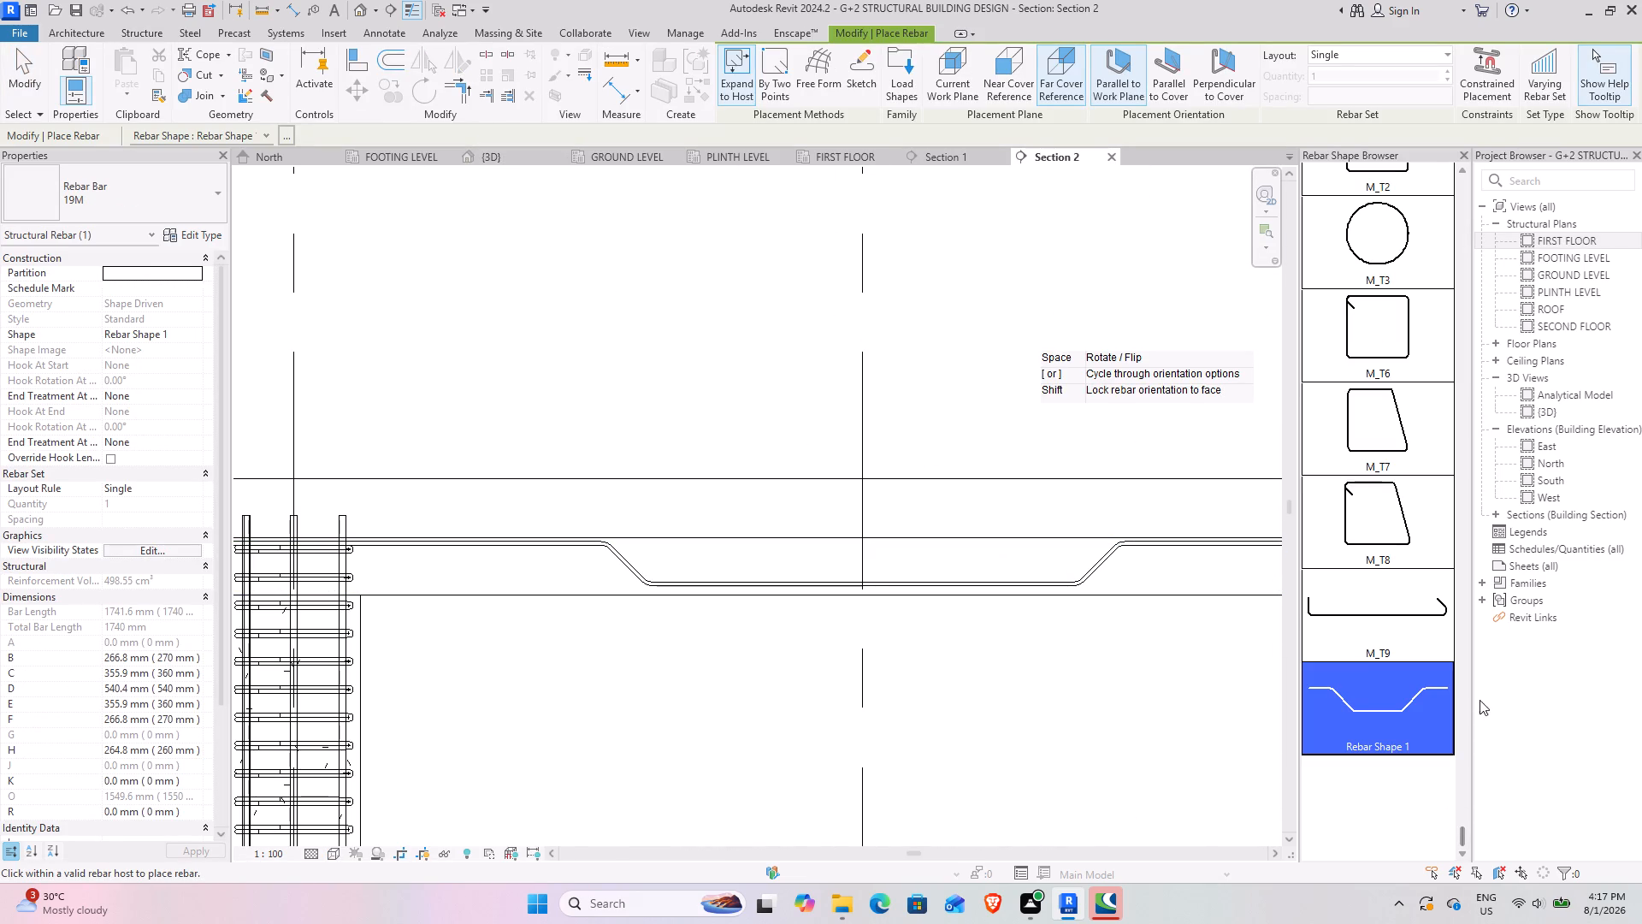
{"action": "scroll", "coordinate": [1340, 677], "scroll_direction": "down", "scroll_amount": 3}
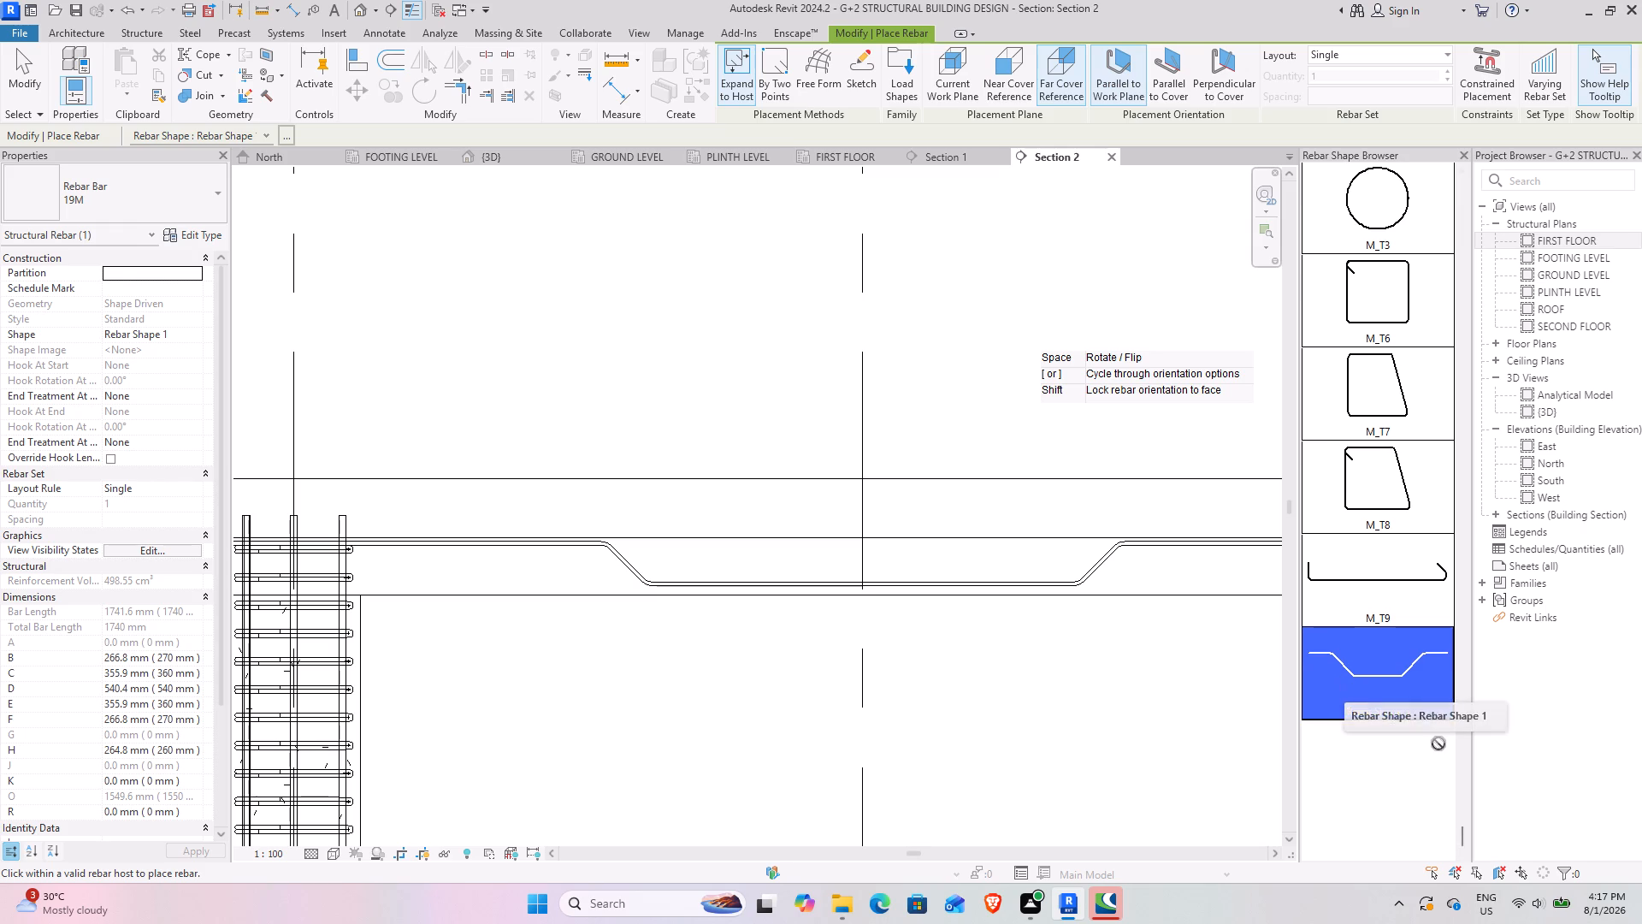
{"action": "scroll", "coordinate": [1438, 738], "scroll_direction": "up", "scroll_amount": 1}
{"action": "scroll", "coordinate": [1438, 738], "scroll_direction": "down", "scroll_amount": 1}
{"action": "scroll", "coordinate": [1432, 739], "scroll_direction": "up", "scroll_amount": 3}
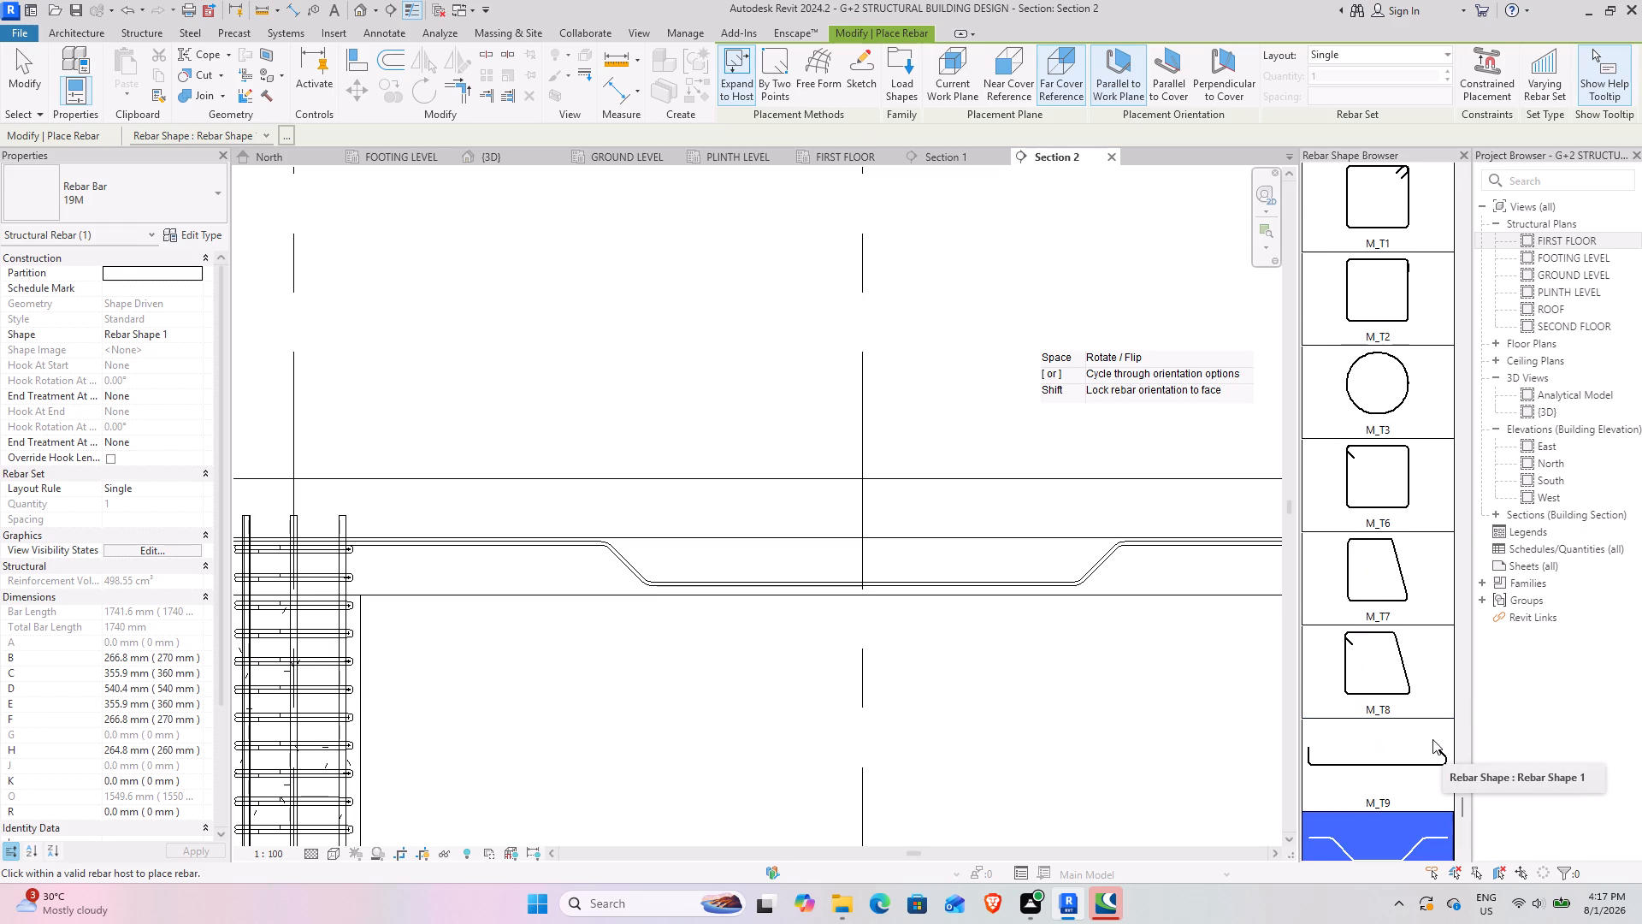
{"action": "scroll", "coordinate": [1432, 739], "scroll_direction": "up", "scroll_amount": 1}
{"action": "scroll", "coordinate": [1432, 739], "scroll_direction": "down", "scroll_amount": 4}
{"action": "left_click_drag", "start_coordinate": [1465, 838], "coordinate": [1455, 809]}
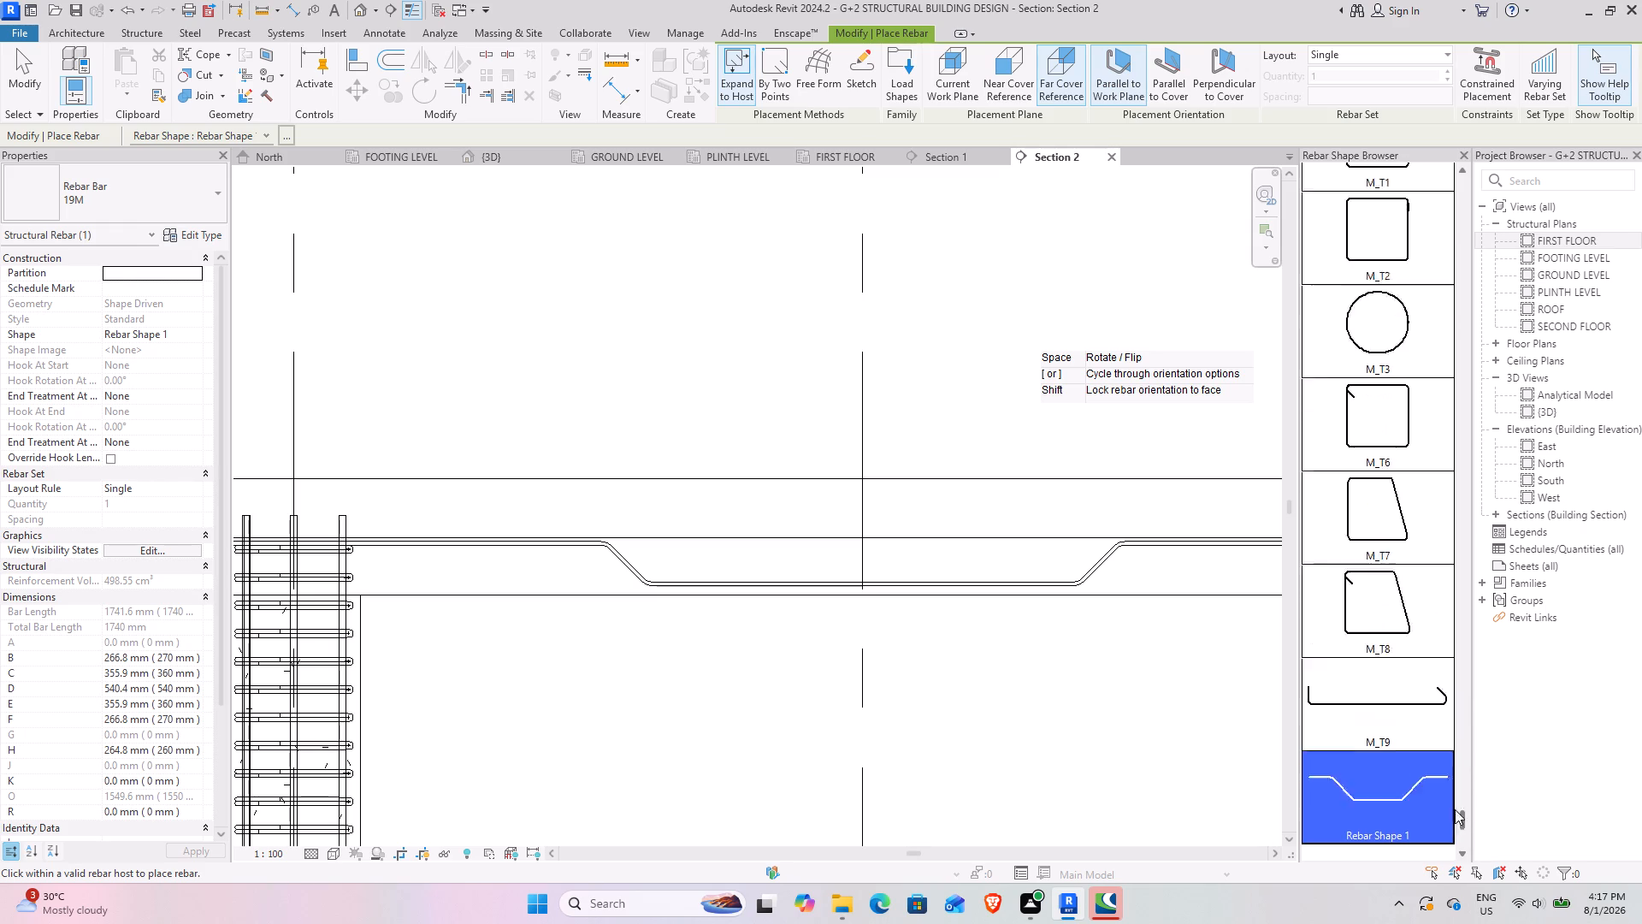
{"action": "left_click_drag", "start_coordinate": [1455, 809], "coordinate": [1447, 175]}
{"action": "left_click", "coordinate": [1412, 216]}
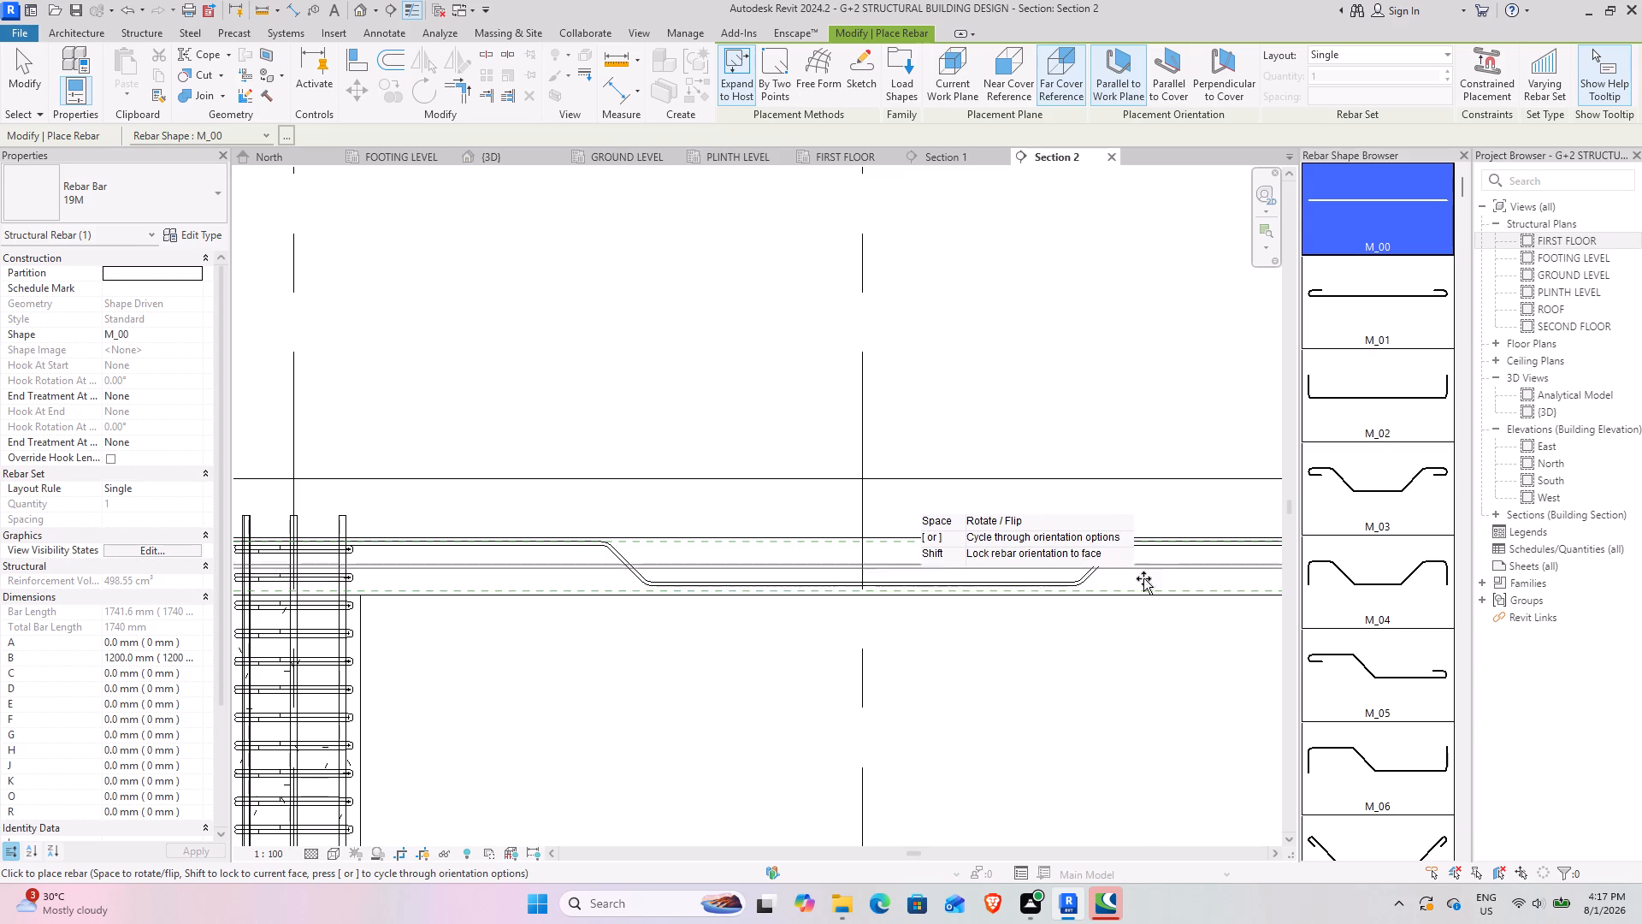
{"action": "key", "text": "space"}
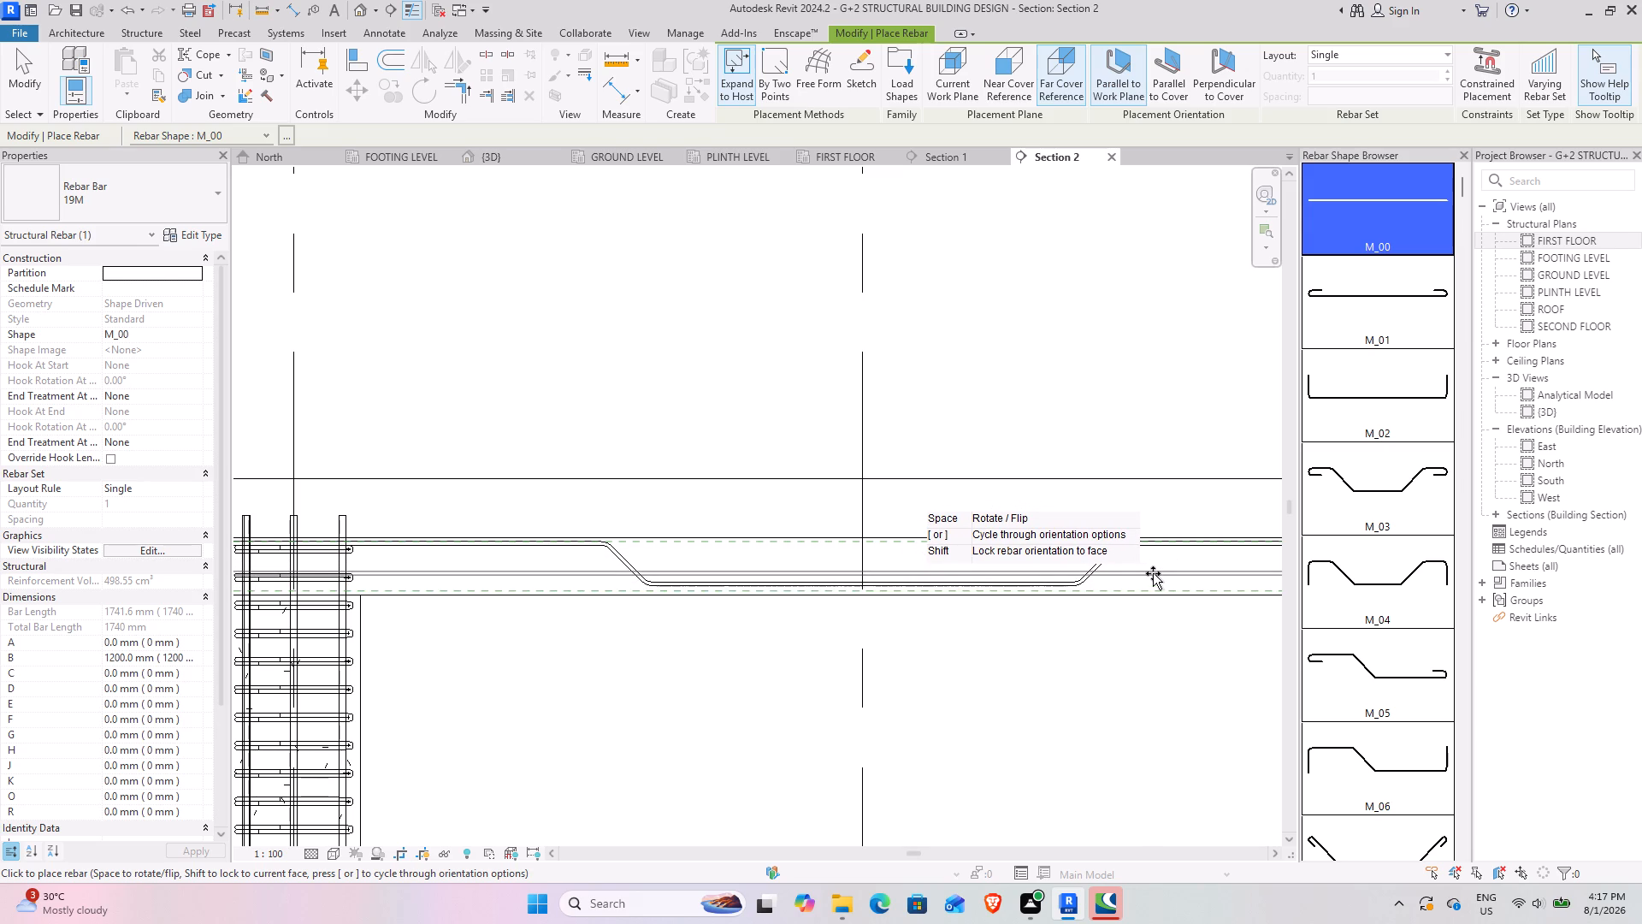
{"action": "key", "text": "space"}
{"action": "key", "text": "space"}
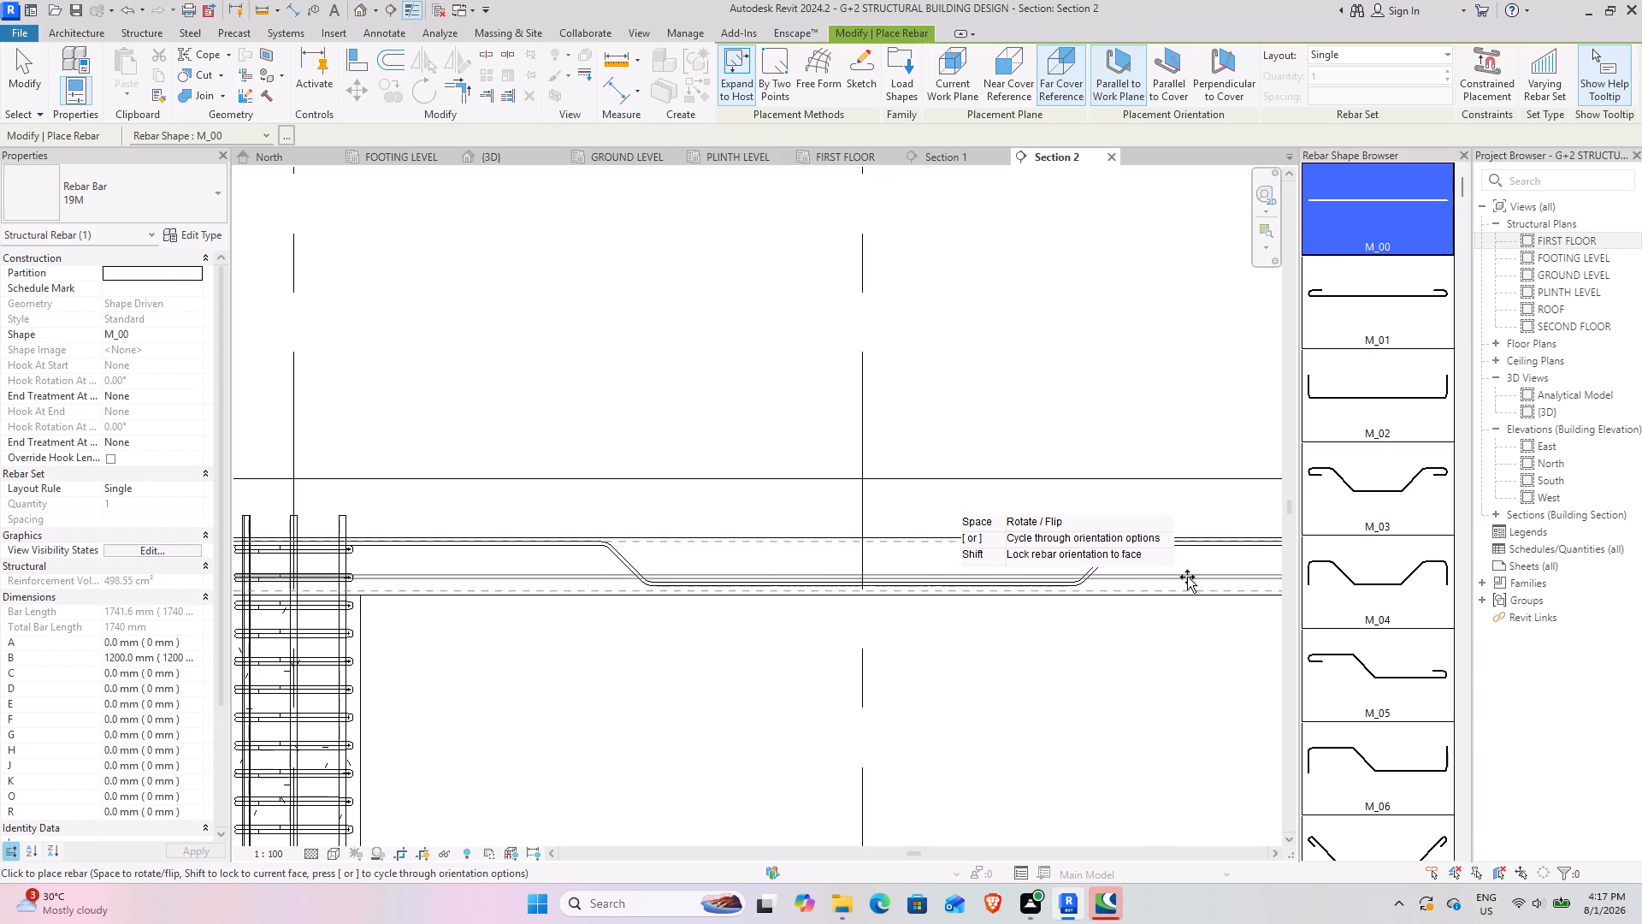
{"action": "key", "text": "space"}
{"action": "key", "text": "space"}
{"action": "key", "text": "space"}
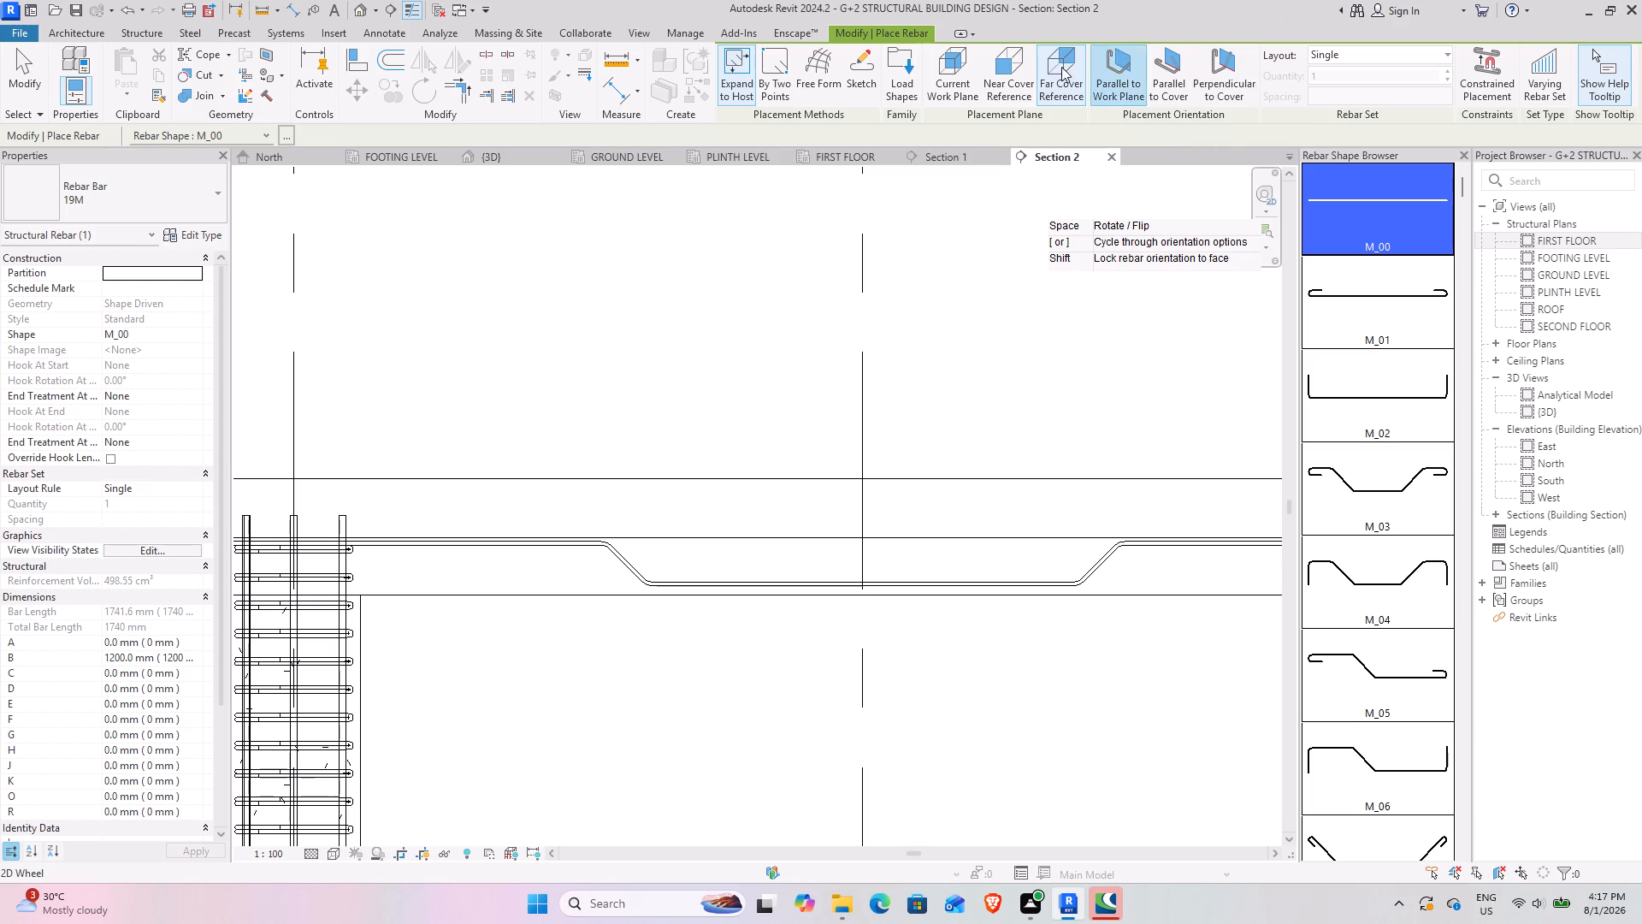
{"action": "left_click", "coordinate": [961, 73]}
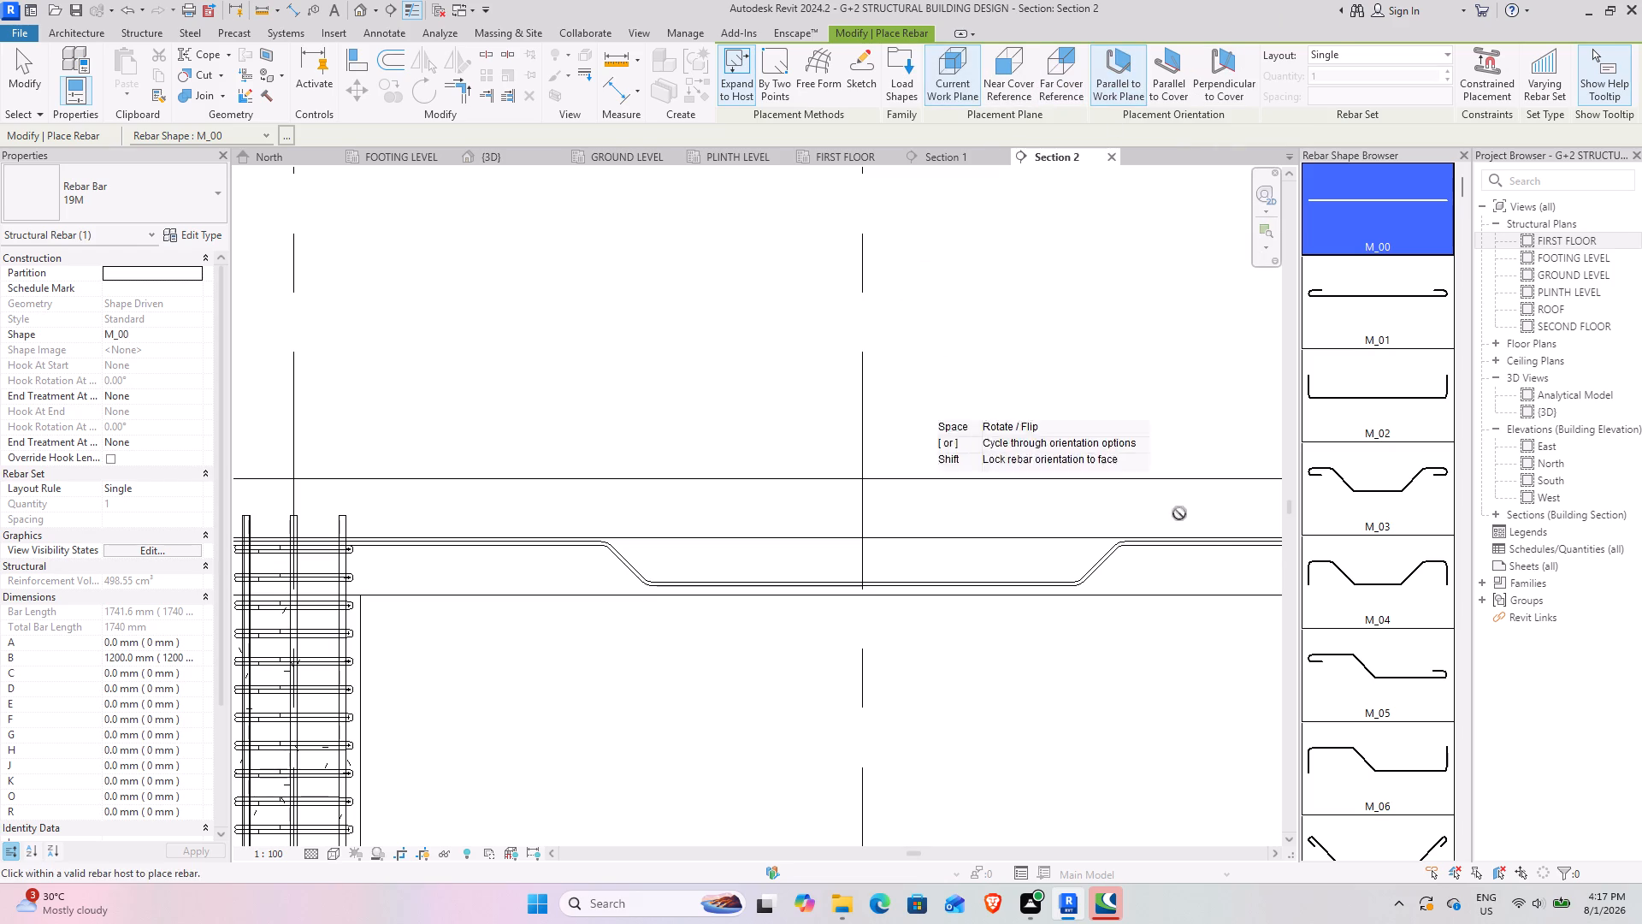
{"action": "left_click", "coordinate": [1237, 61]}
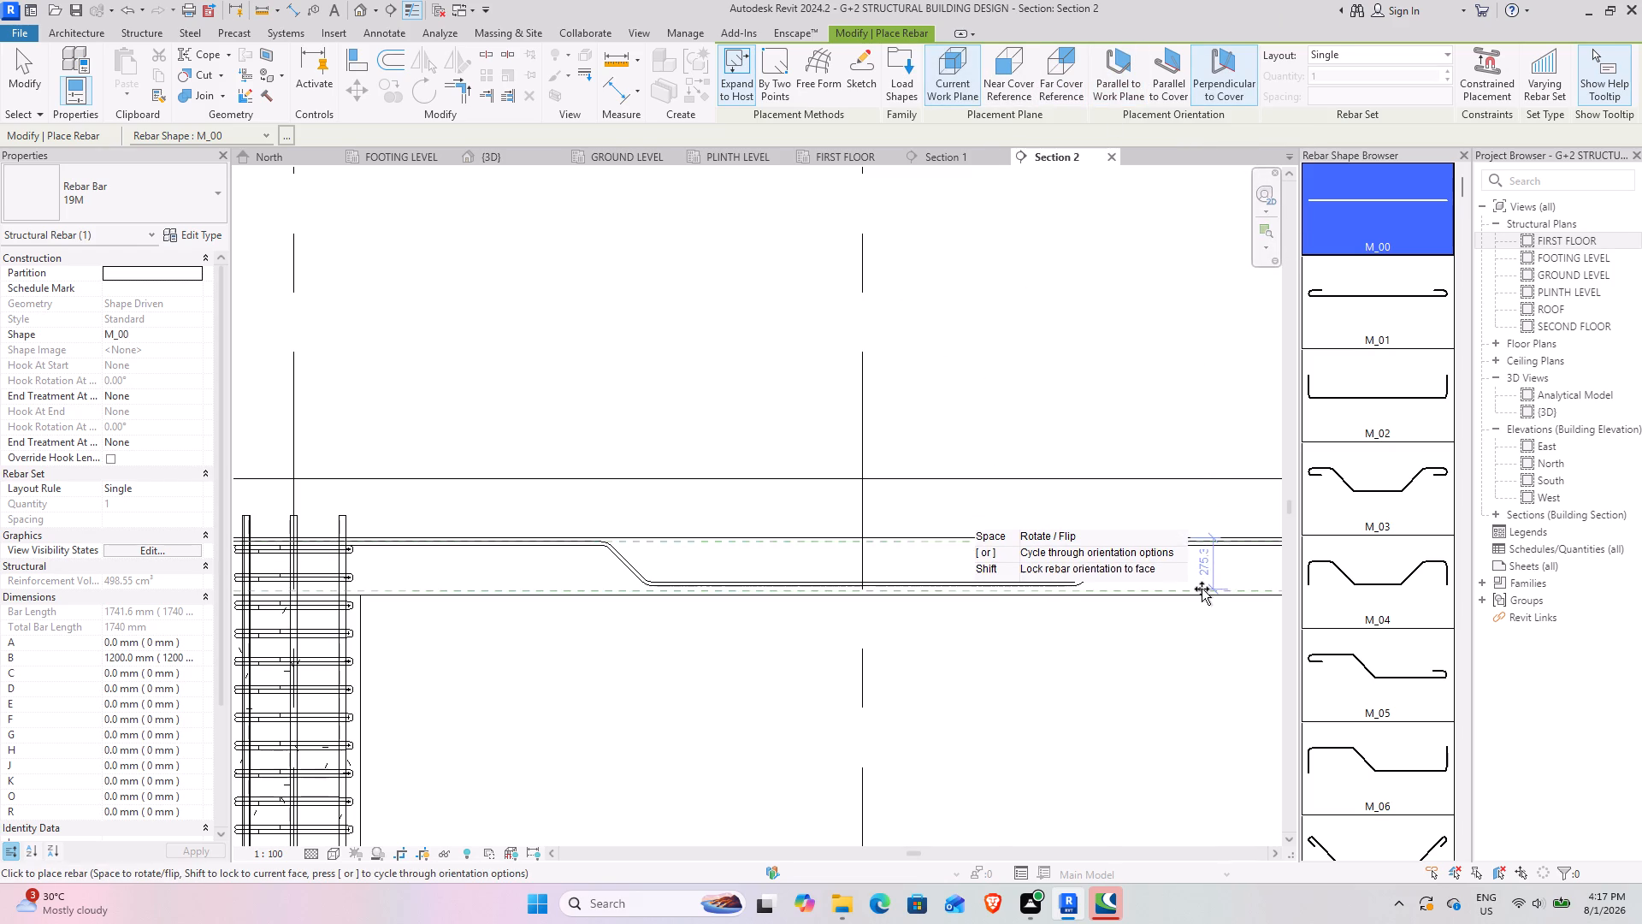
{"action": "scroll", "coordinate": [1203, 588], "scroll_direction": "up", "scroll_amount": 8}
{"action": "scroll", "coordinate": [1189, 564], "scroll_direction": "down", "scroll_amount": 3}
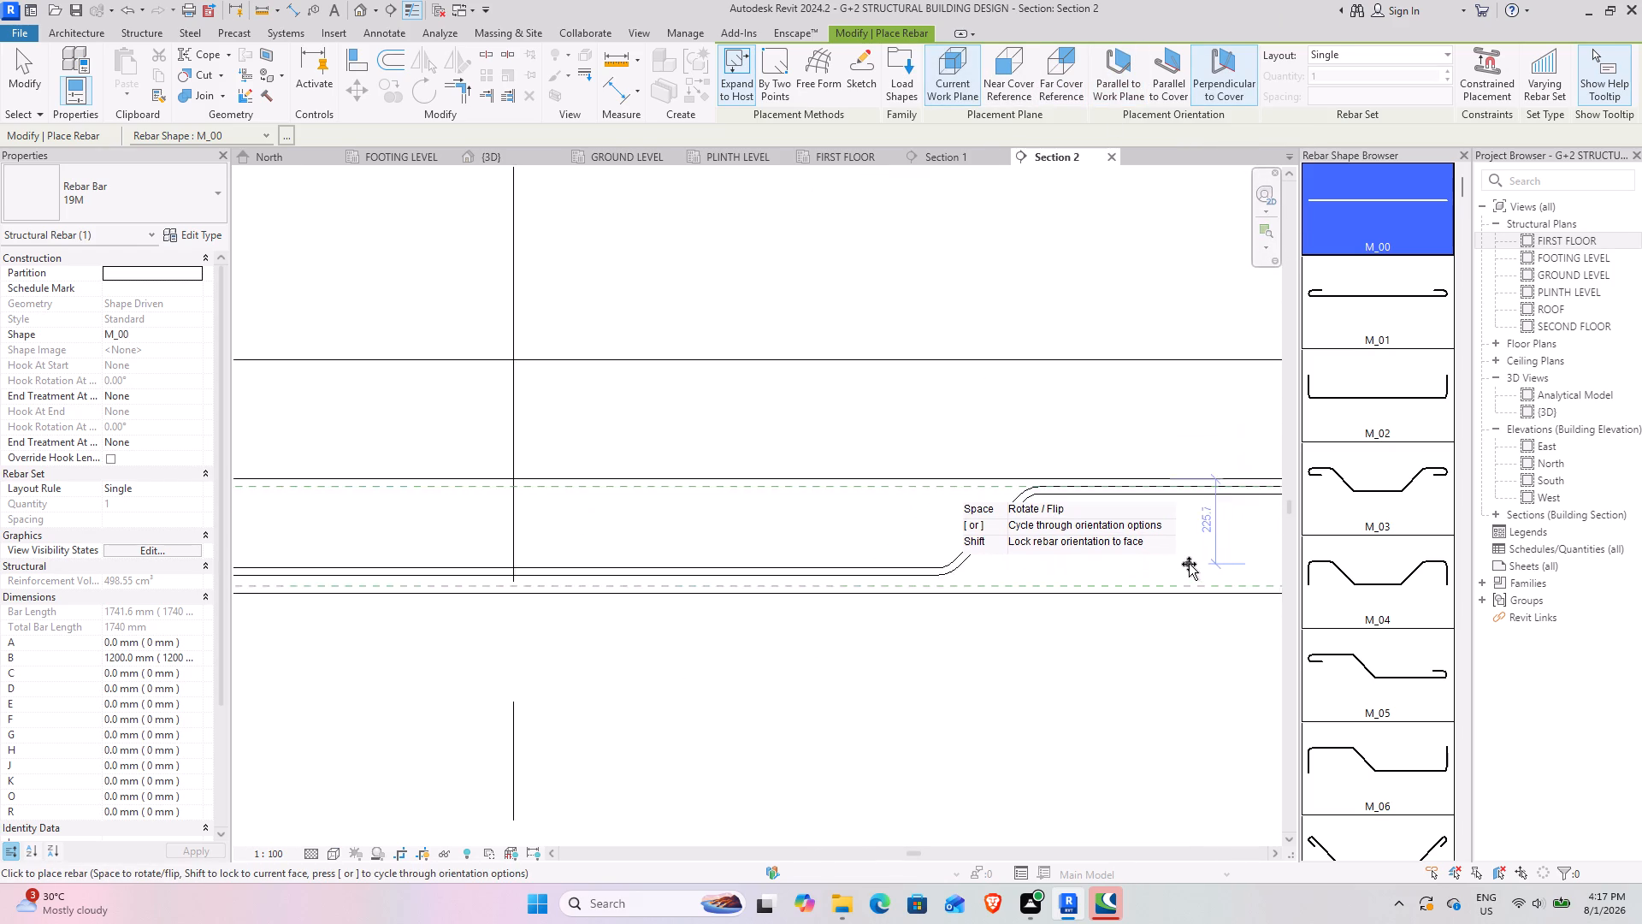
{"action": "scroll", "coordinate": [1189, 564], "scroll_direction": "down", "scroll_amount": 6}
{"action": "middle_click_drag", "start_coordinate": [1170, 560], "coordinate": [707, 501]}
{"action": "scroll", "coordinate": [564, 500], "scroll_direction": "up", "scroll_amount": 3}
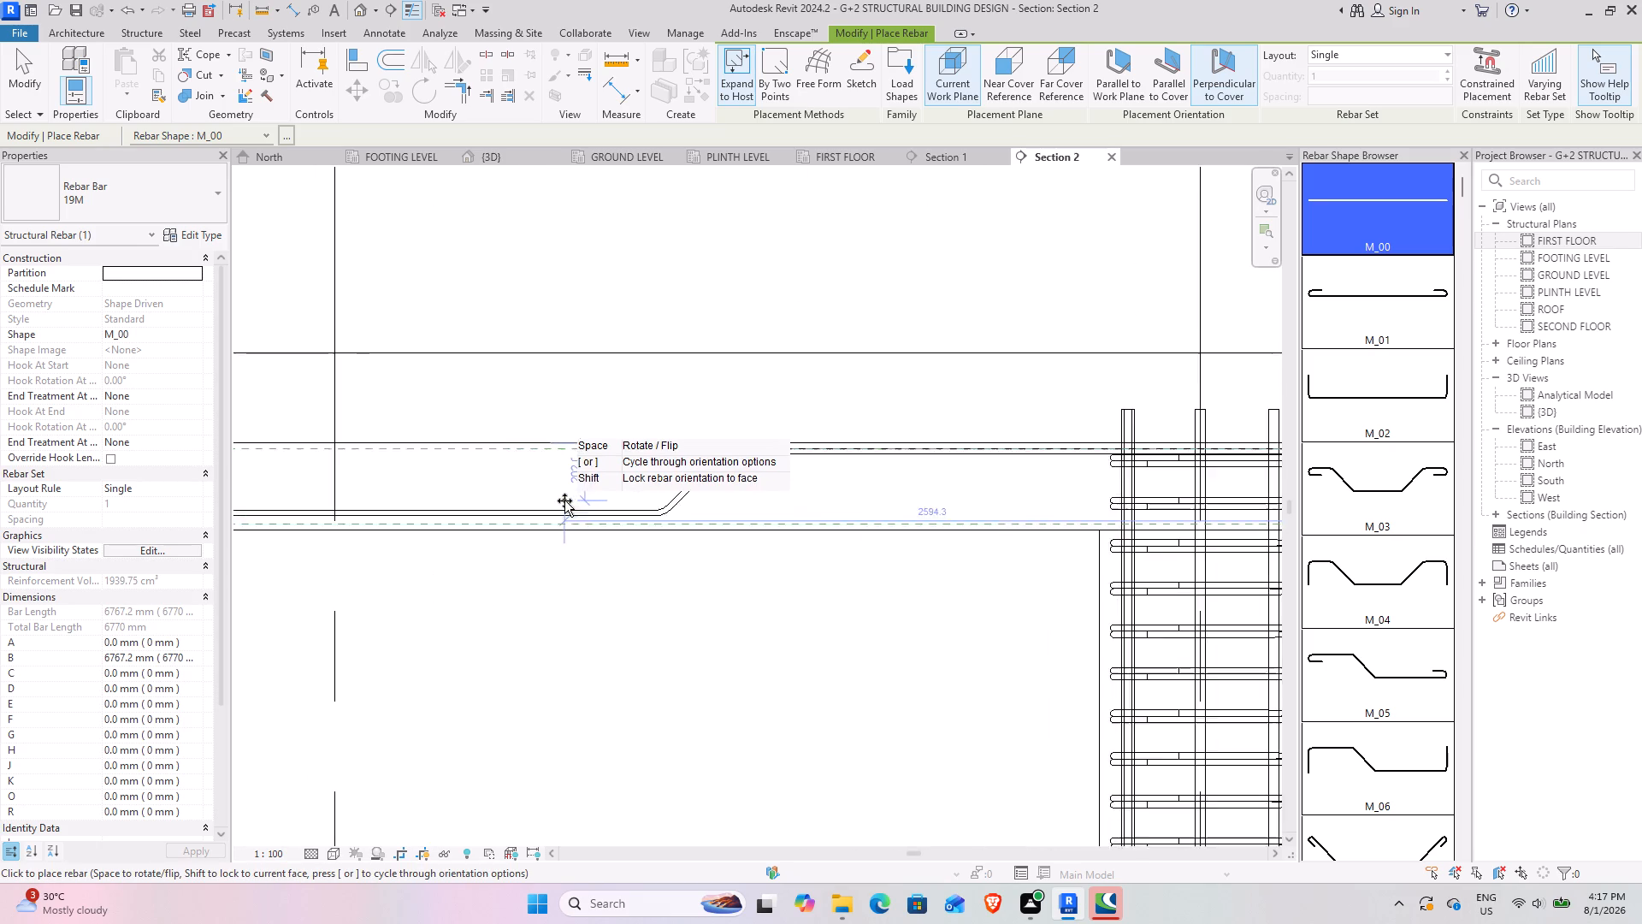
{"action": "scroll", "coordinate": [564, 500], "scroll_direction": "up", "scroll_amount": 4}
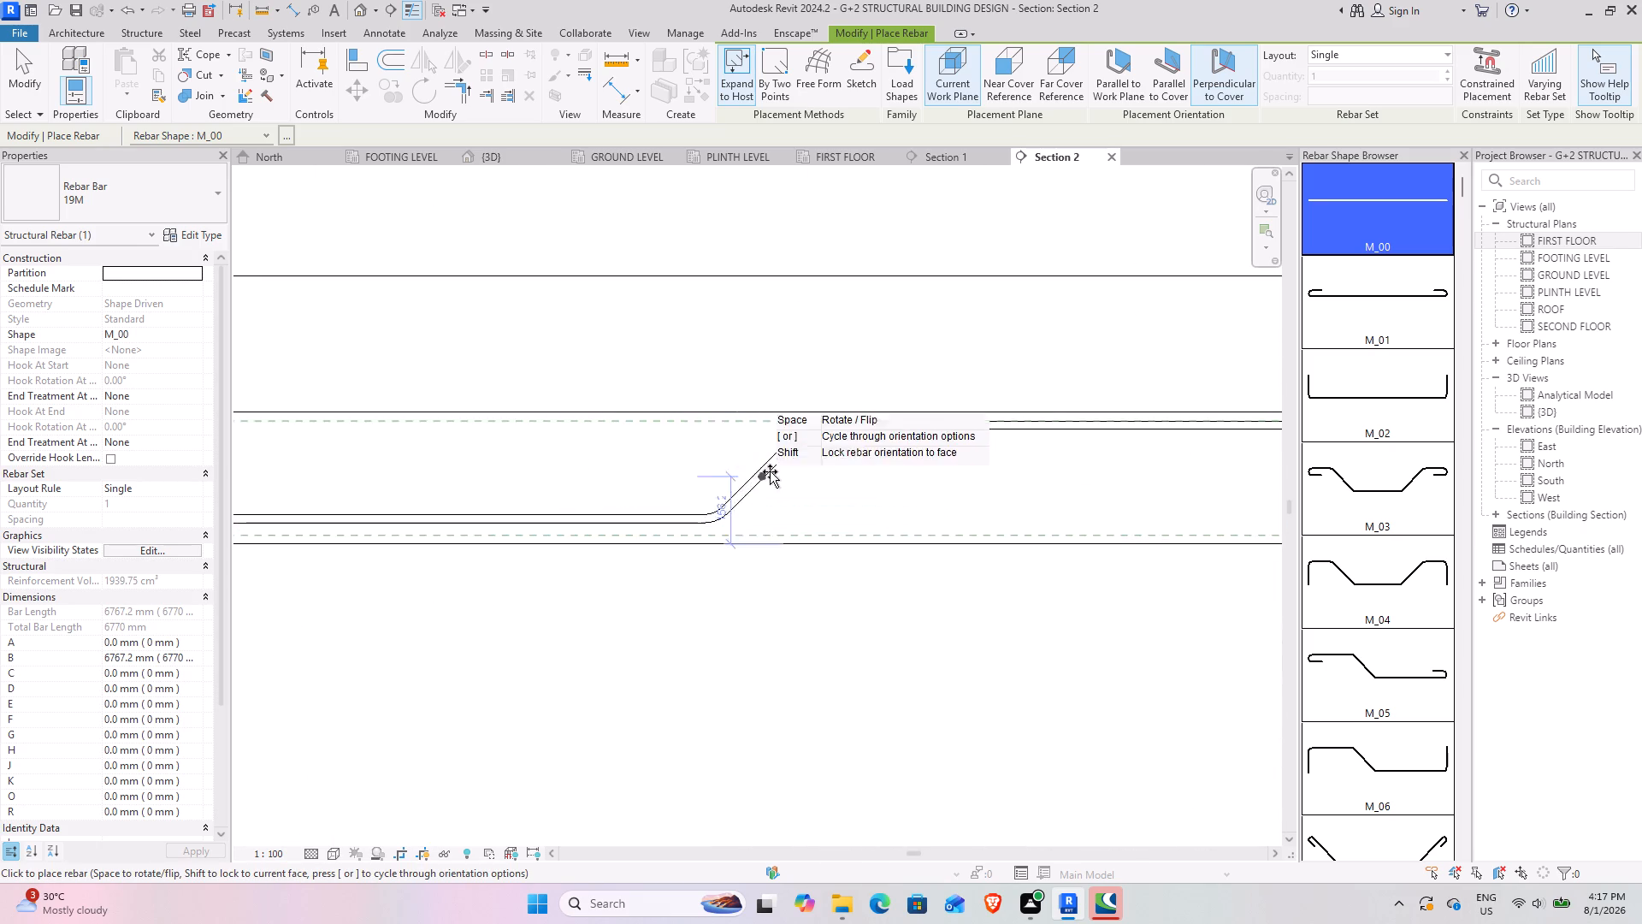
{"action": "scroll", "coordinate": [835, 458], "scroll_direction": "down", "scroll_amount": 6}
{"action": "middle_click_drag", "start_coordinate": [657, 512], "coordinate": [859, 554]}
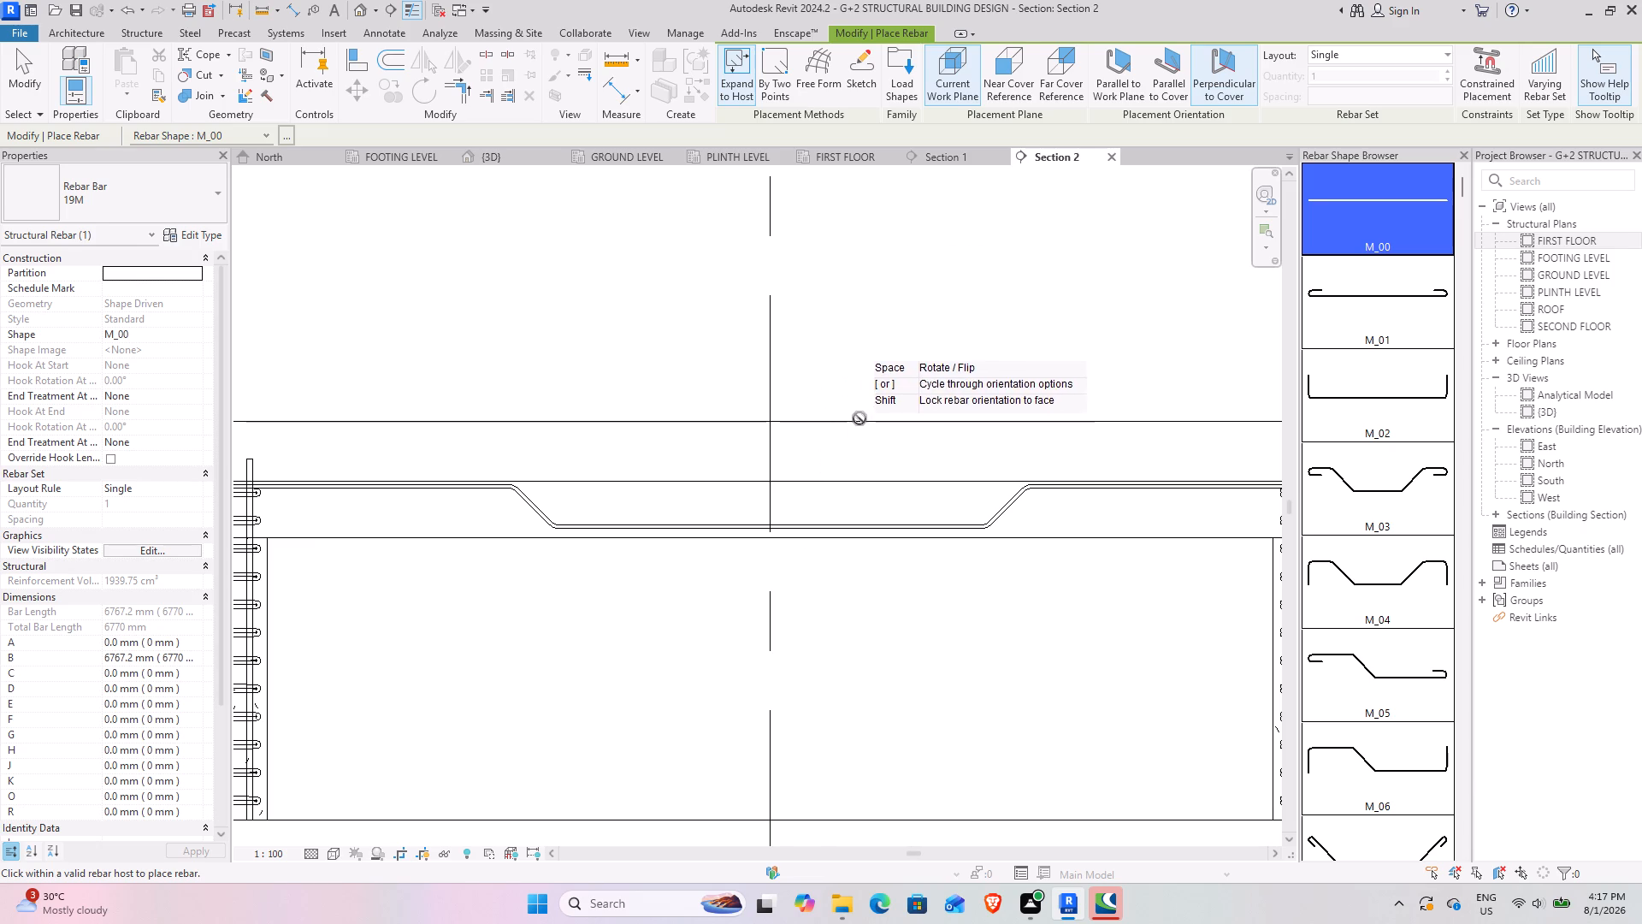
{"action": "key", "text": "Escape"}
Stretch the cranked bar's lower segment down to the slab's bottom cover line, making the inclined legs about 360 mm long.
{"action": "left_click", "coordinate": [821, 519]}
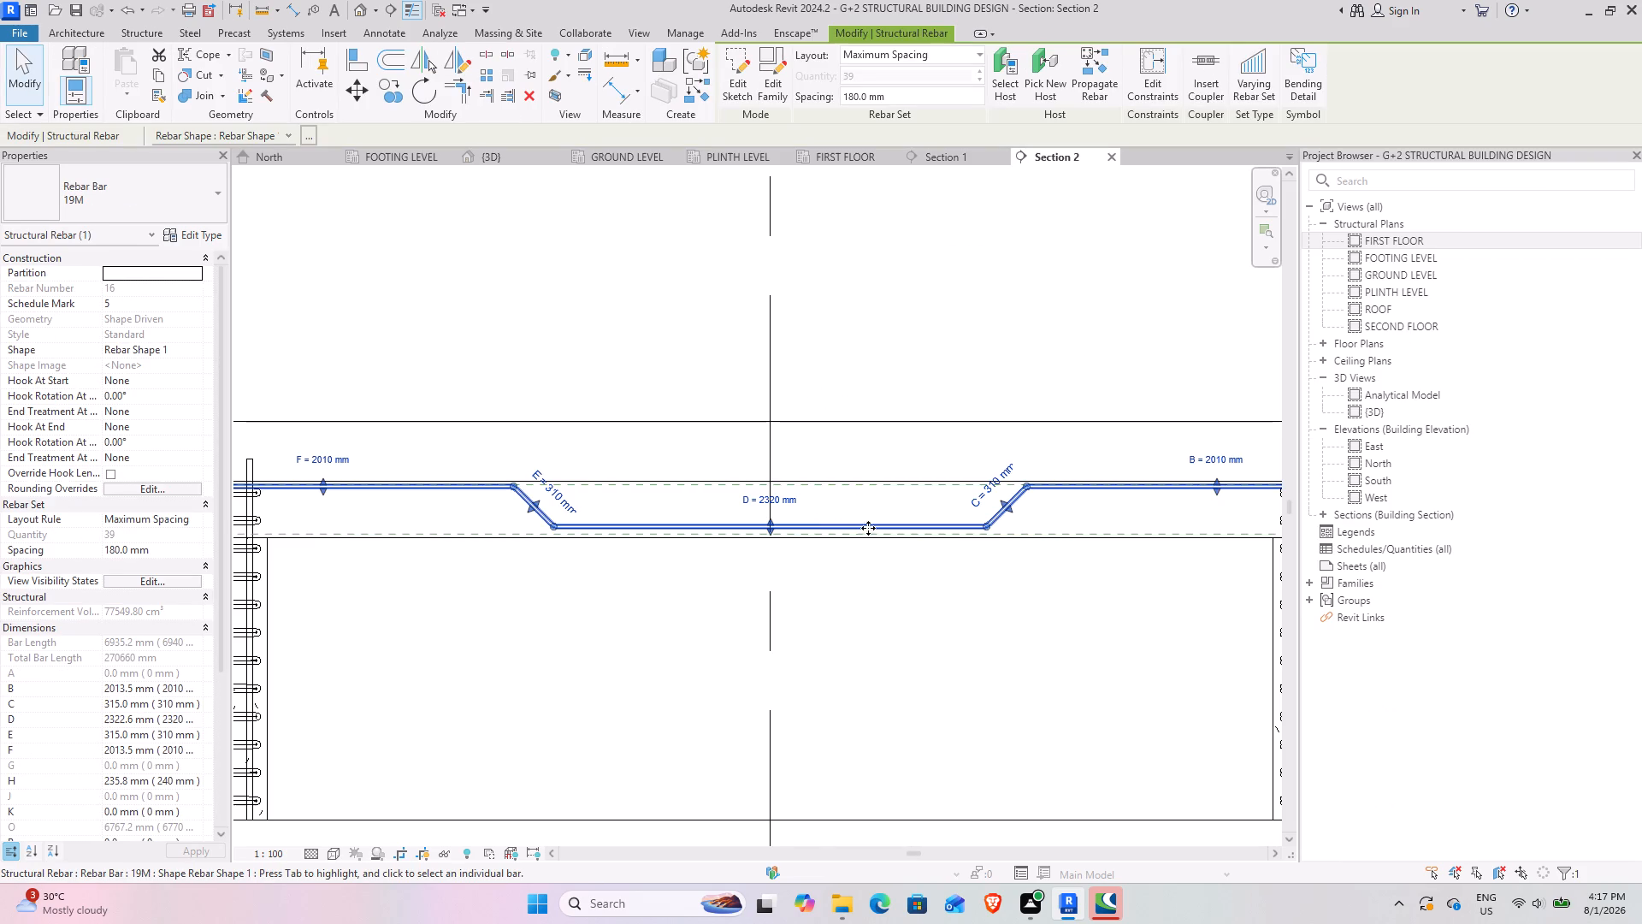
{"action": "scroll", "coordinate": [564, 522], "scroll_direction": "up", "scroll_amount": 12}
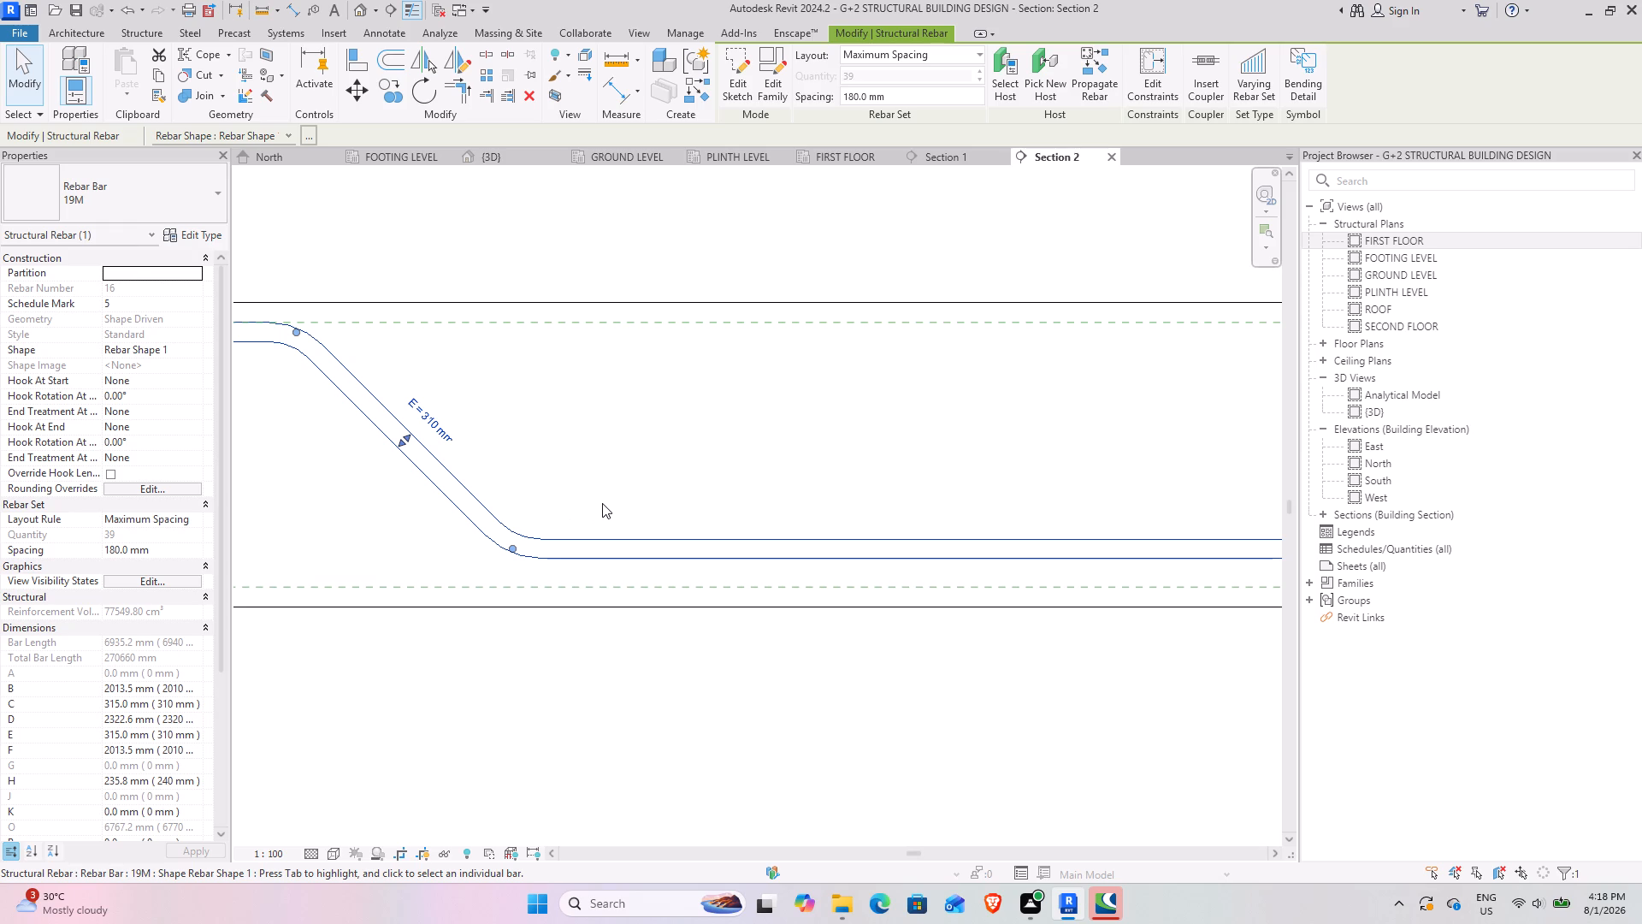
{"action": "middle_click_drag", "start_coordinate": [587, 533], "coordinate": [708, 499], "text": "shift"}
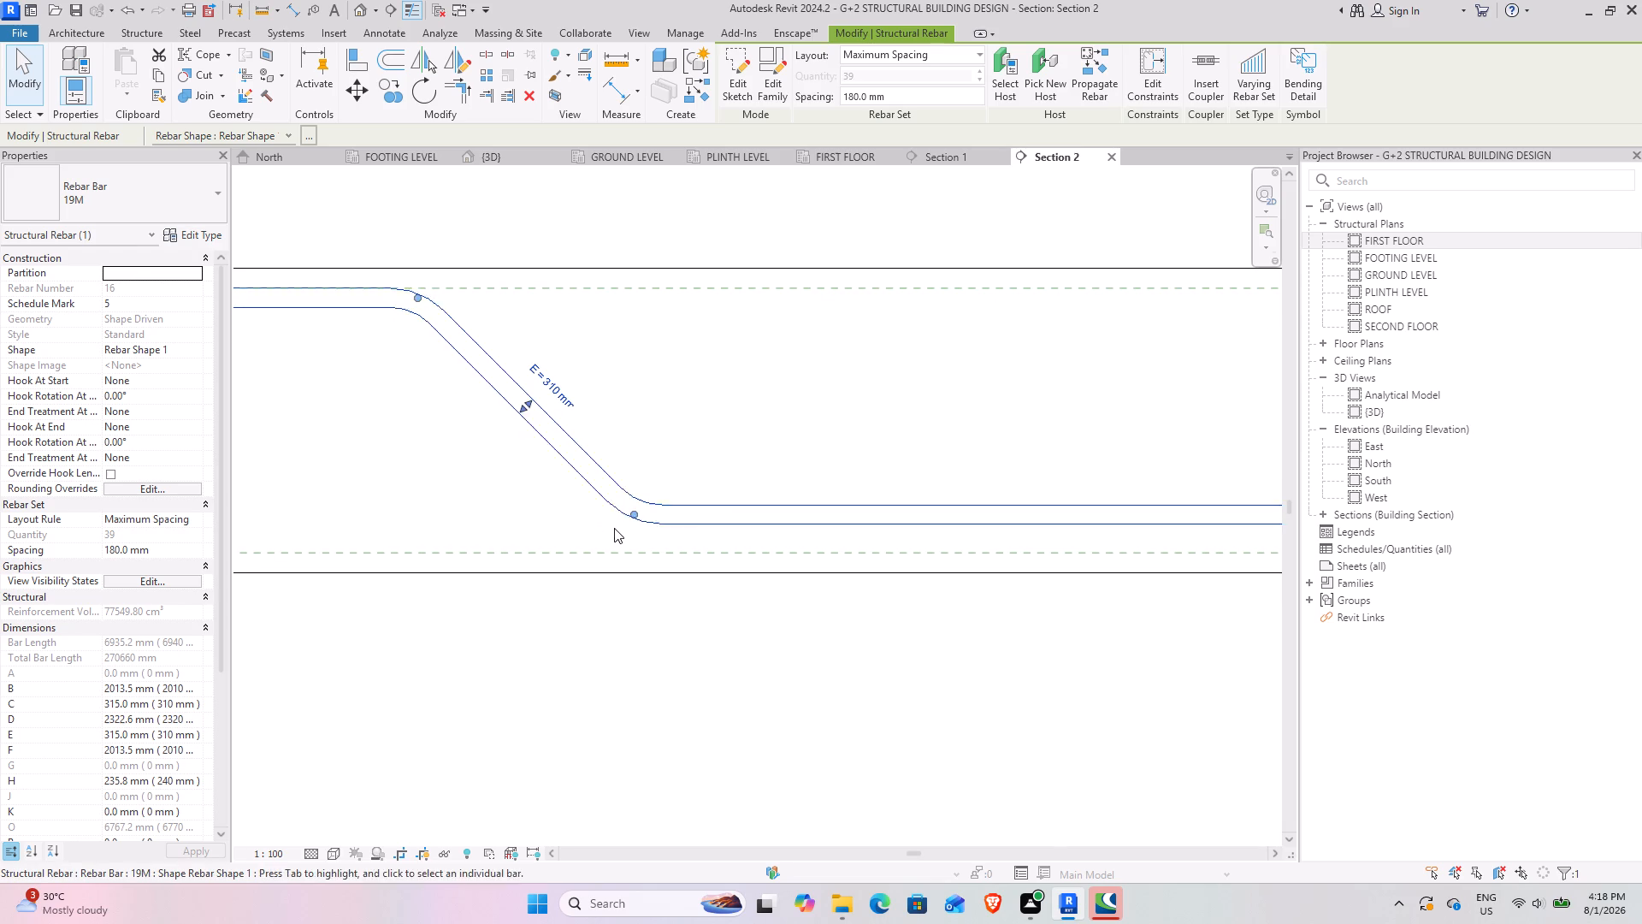
{"action": "scroll", "coordinate": [614, 528], "scroll_direction": "up", "scroll_amount": 7}
{"action": "left_click_drag", "start_coordinate": [664, 489], "coordinate": [669, 566]}
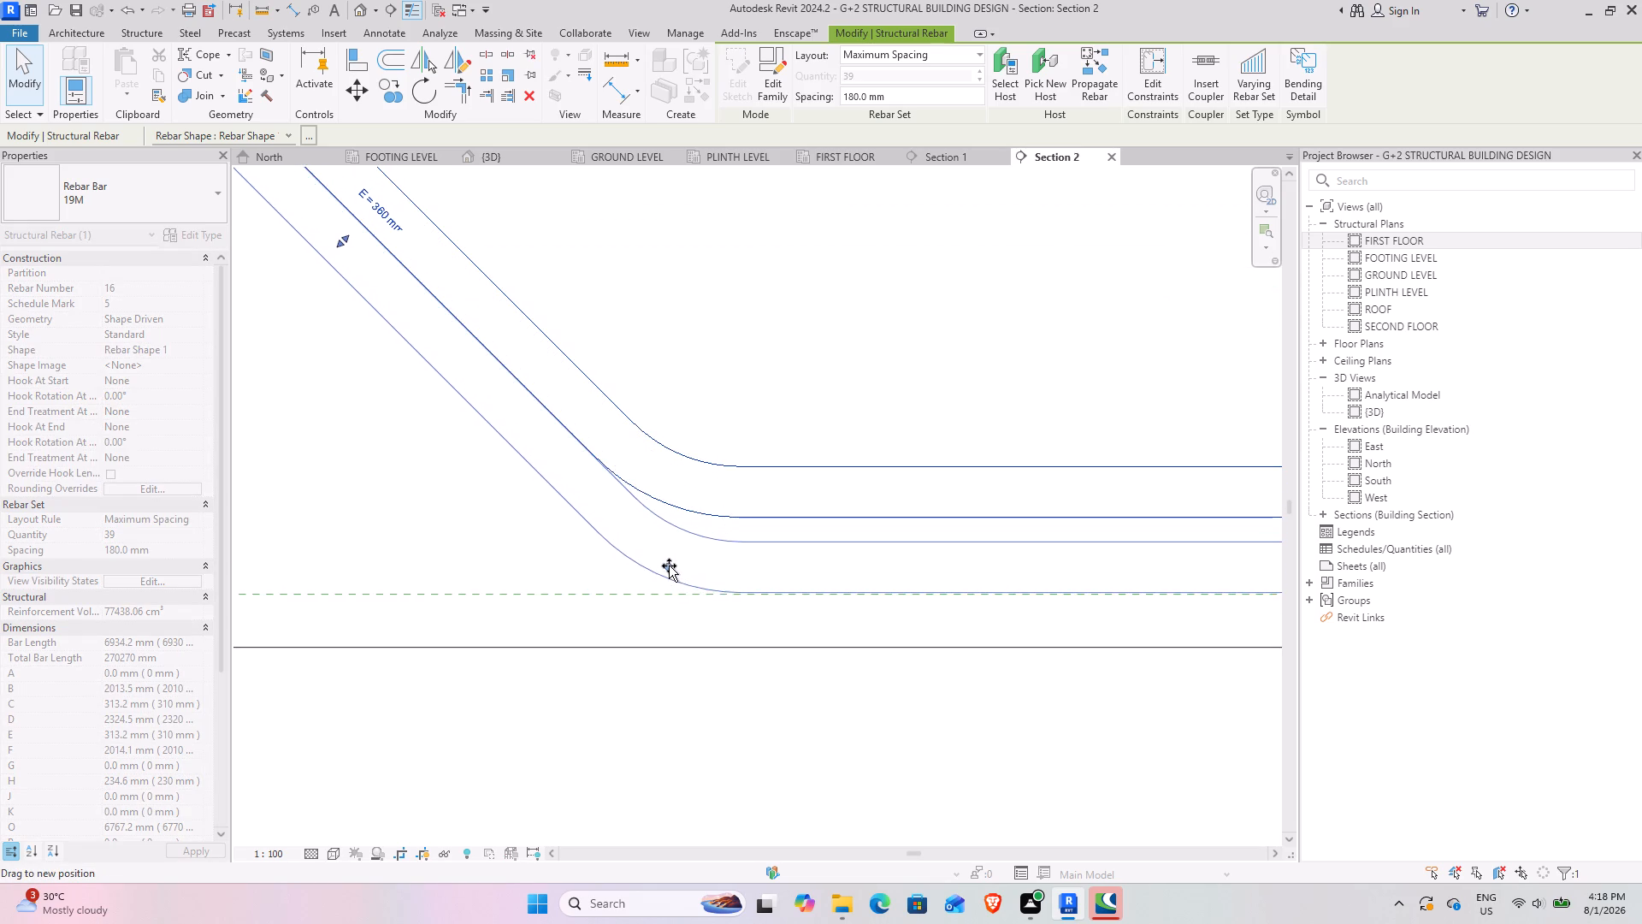
{"action": "left_click_drag", "start_coordinate": [669, 566], "coordinate": [678, 598]}
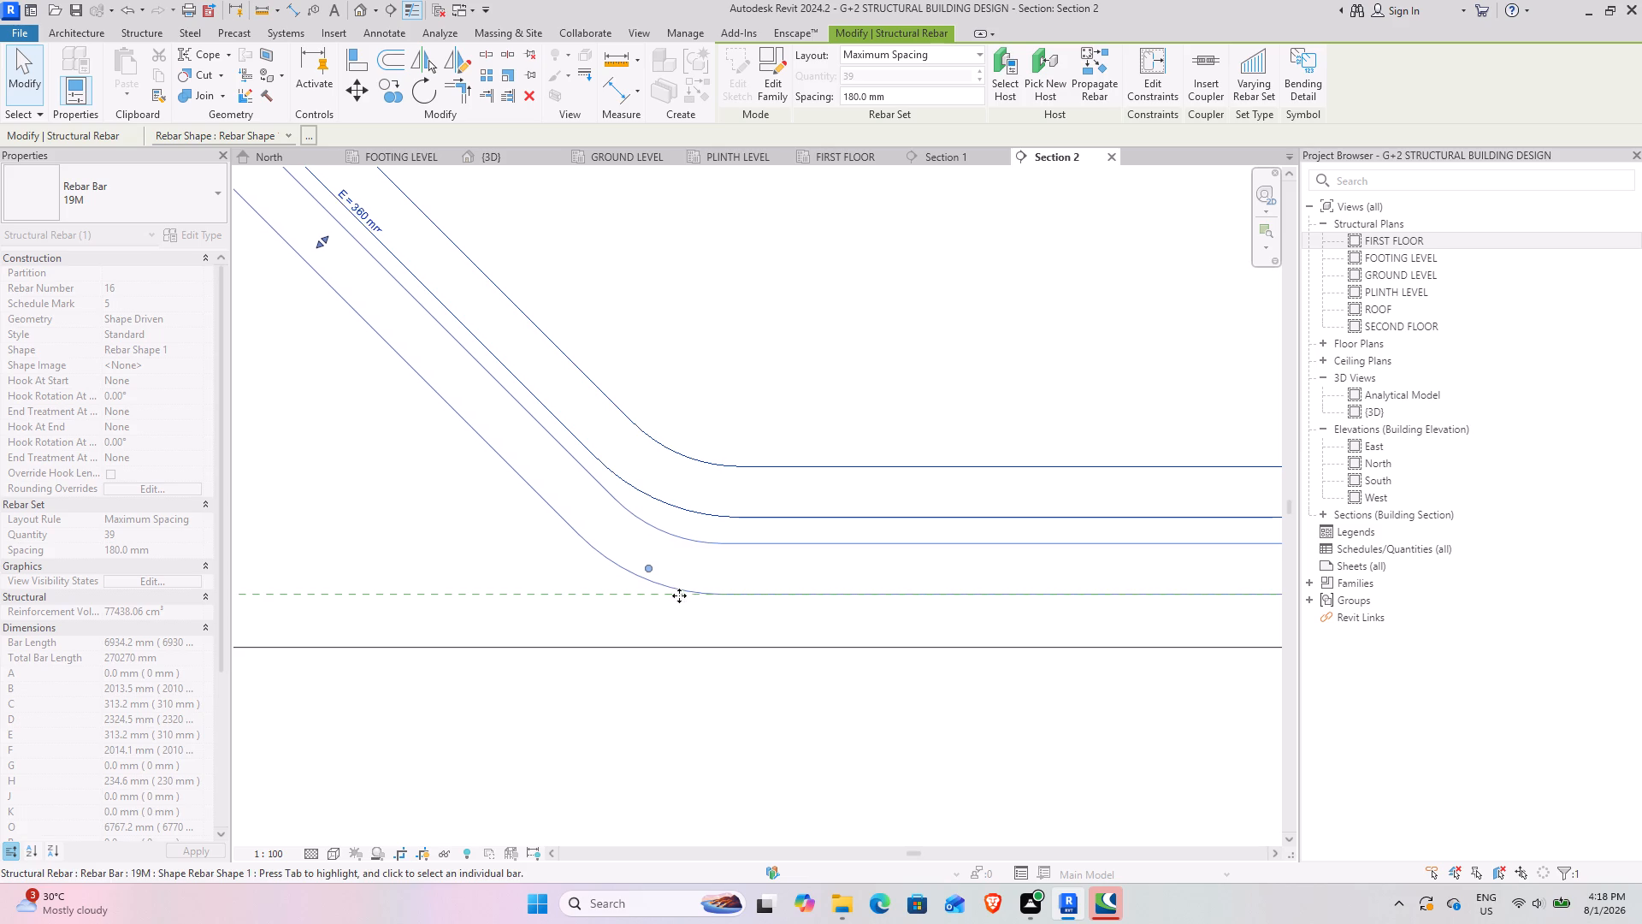
Examine the reshaped cranked bar along the slab in Section 2, checking both bends and the lower segment against the cover lines.
{"action": "scroll", "coordinate": [807, 562], "scroll_direction": "down", "scroll_amount": 9}
{"action": "middle_click_drag", "start_coordinate": [959, 629], "coordinate": [337, 566]}
{"action": "middle_click_drag", "start_coordinate": [966, 634], "coordinate": [898, 634]}
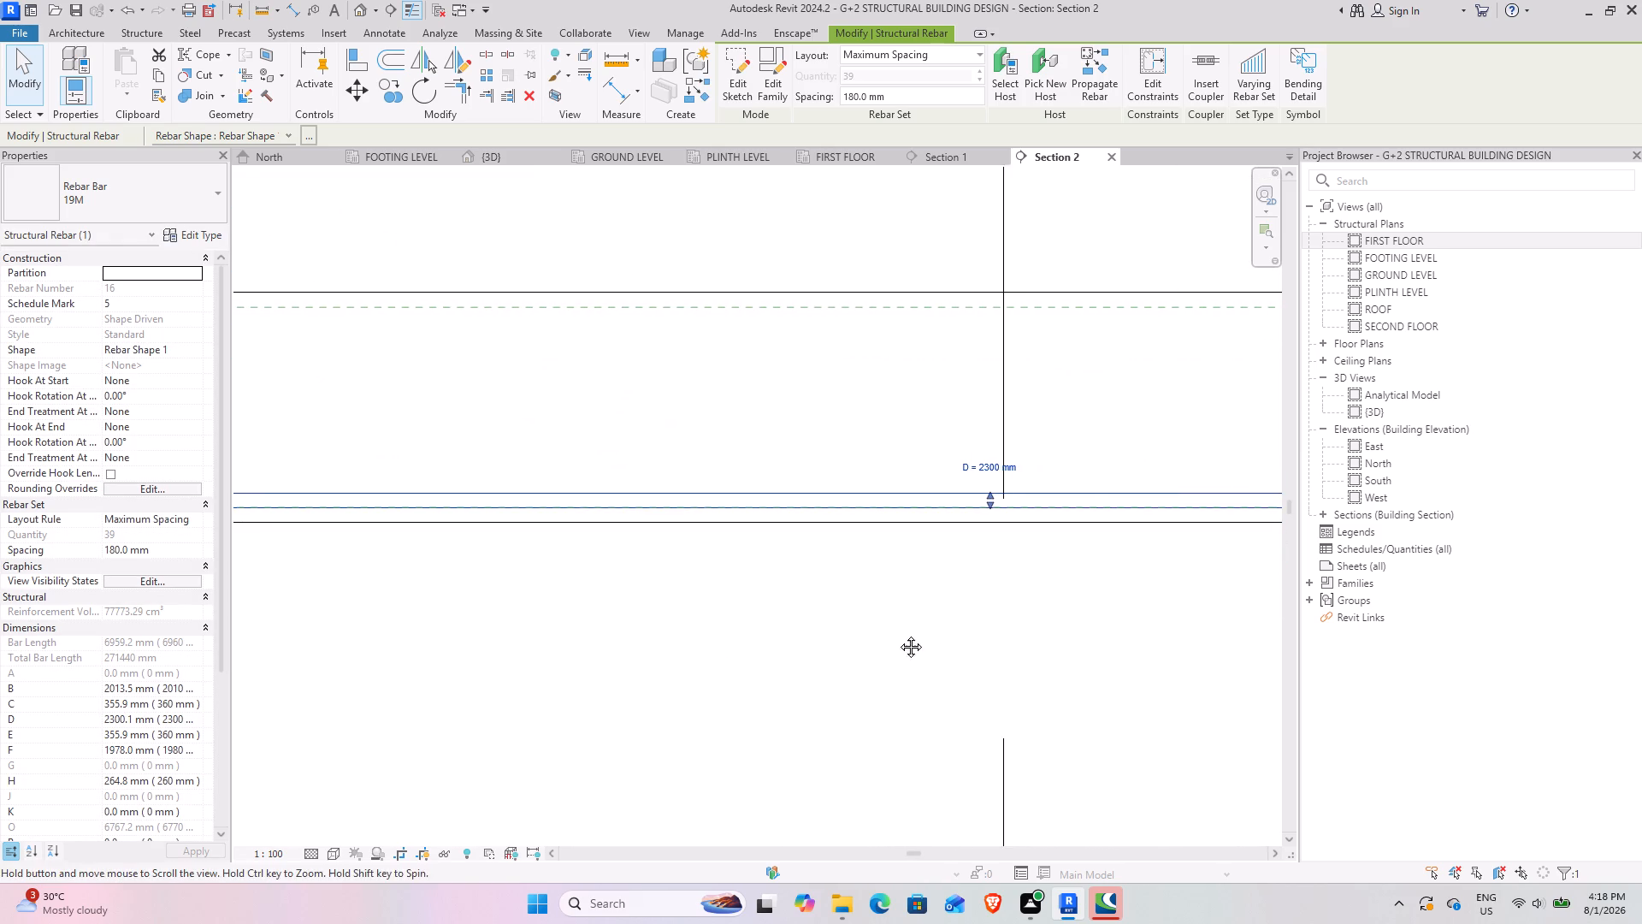
{"action": "middle_click_drag", "start_coordinate": [898, 634], "coordinate": [451, 639]}
{"action": "scroll", "coordinate": [1156, 637], "scroll_direction": "down", "scroll_amount": 5}
{"action": "middle_click_drag", "start_coordinate": [1048, 627], "coordinate": [889, 625]}
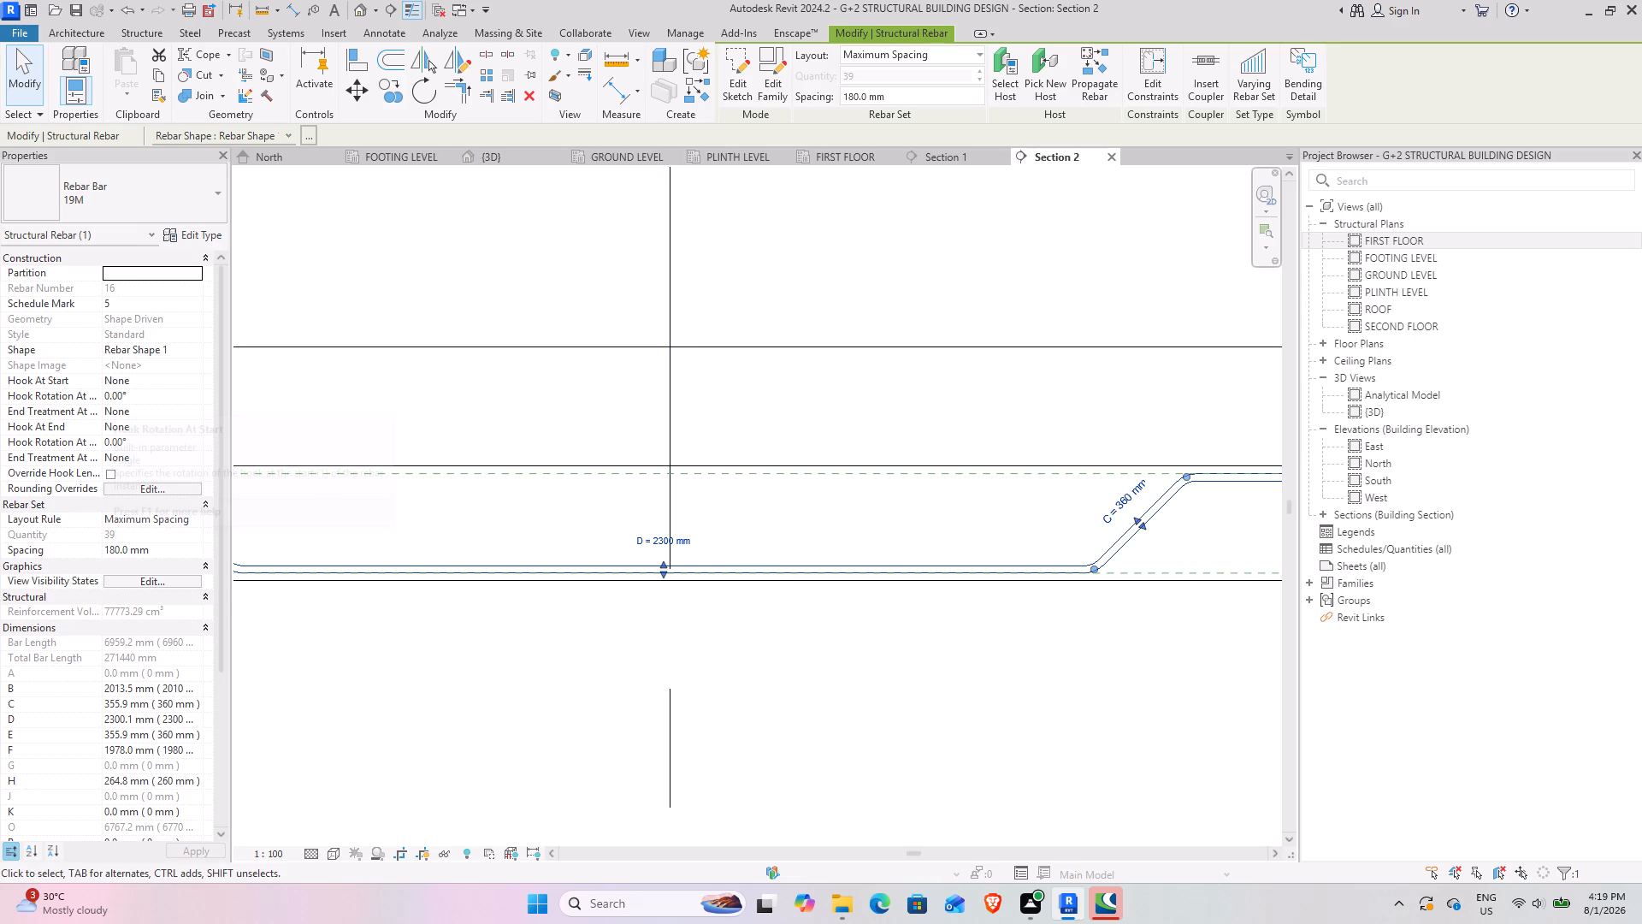
{"action": "scroll", "coordinate": [1125, 564], "scroll_direction": "up", "scroll_amount": 3}
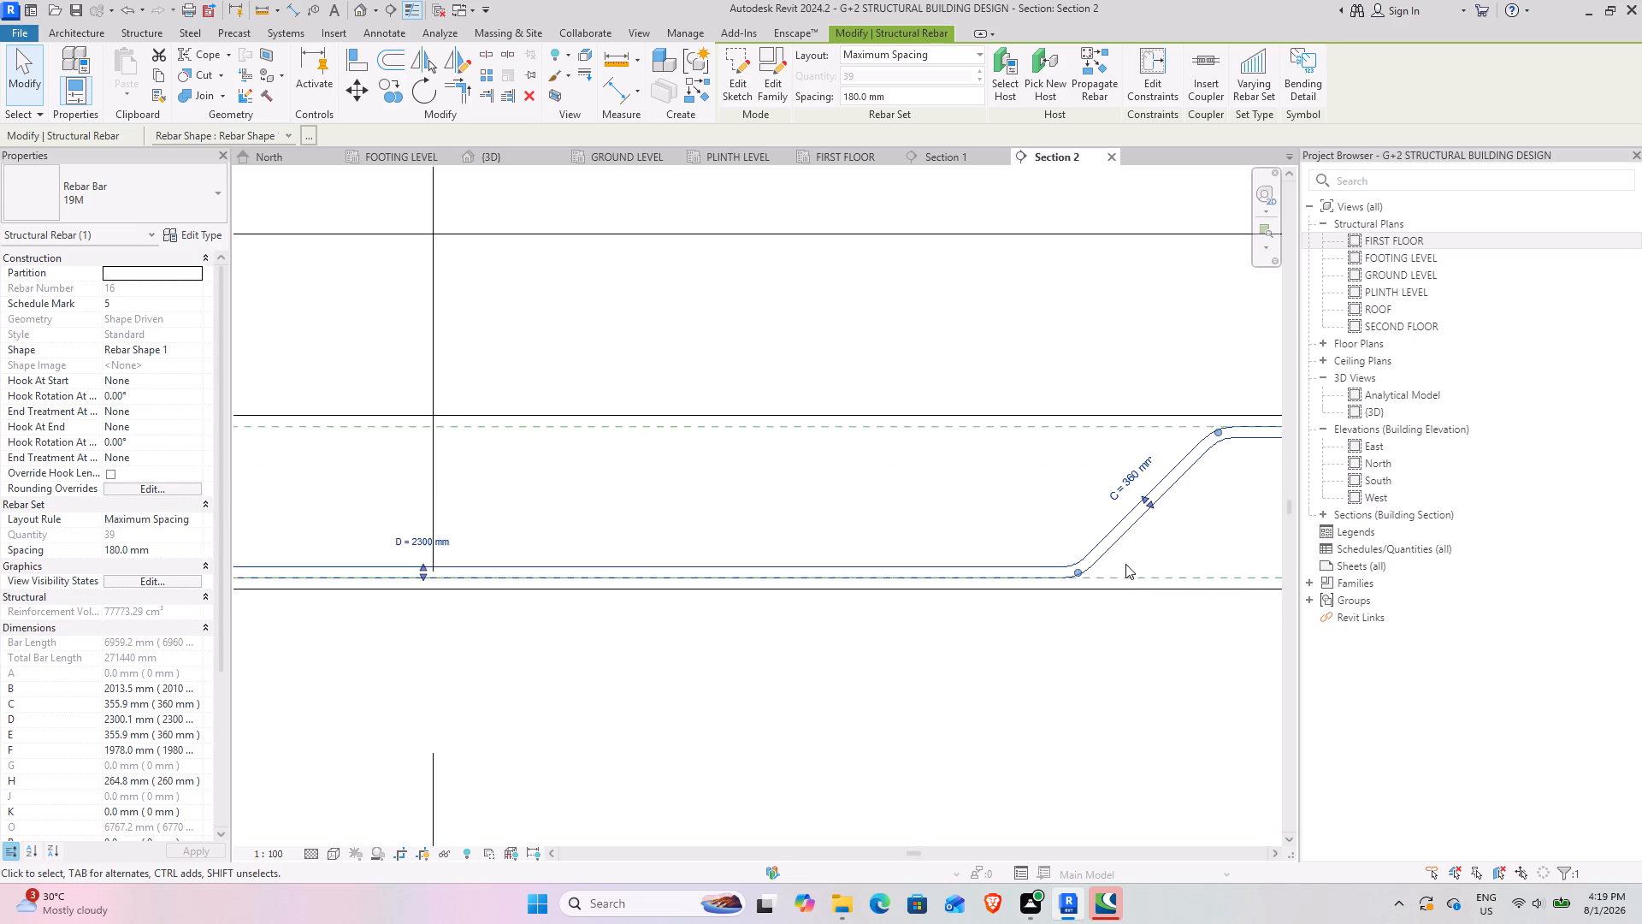
{"action": "scroll", "coordinate": [1125, 564], "scroll_direction": "up", "scroll_amount": 4}
{"action": "middle_click_drag", "start_coordinate": [1199, 552], "coordinate": [779, 553]}
{"action": "scroll", "coordinate": [807, 539], "scroll_direction": "down", "scroll_amount": 14}
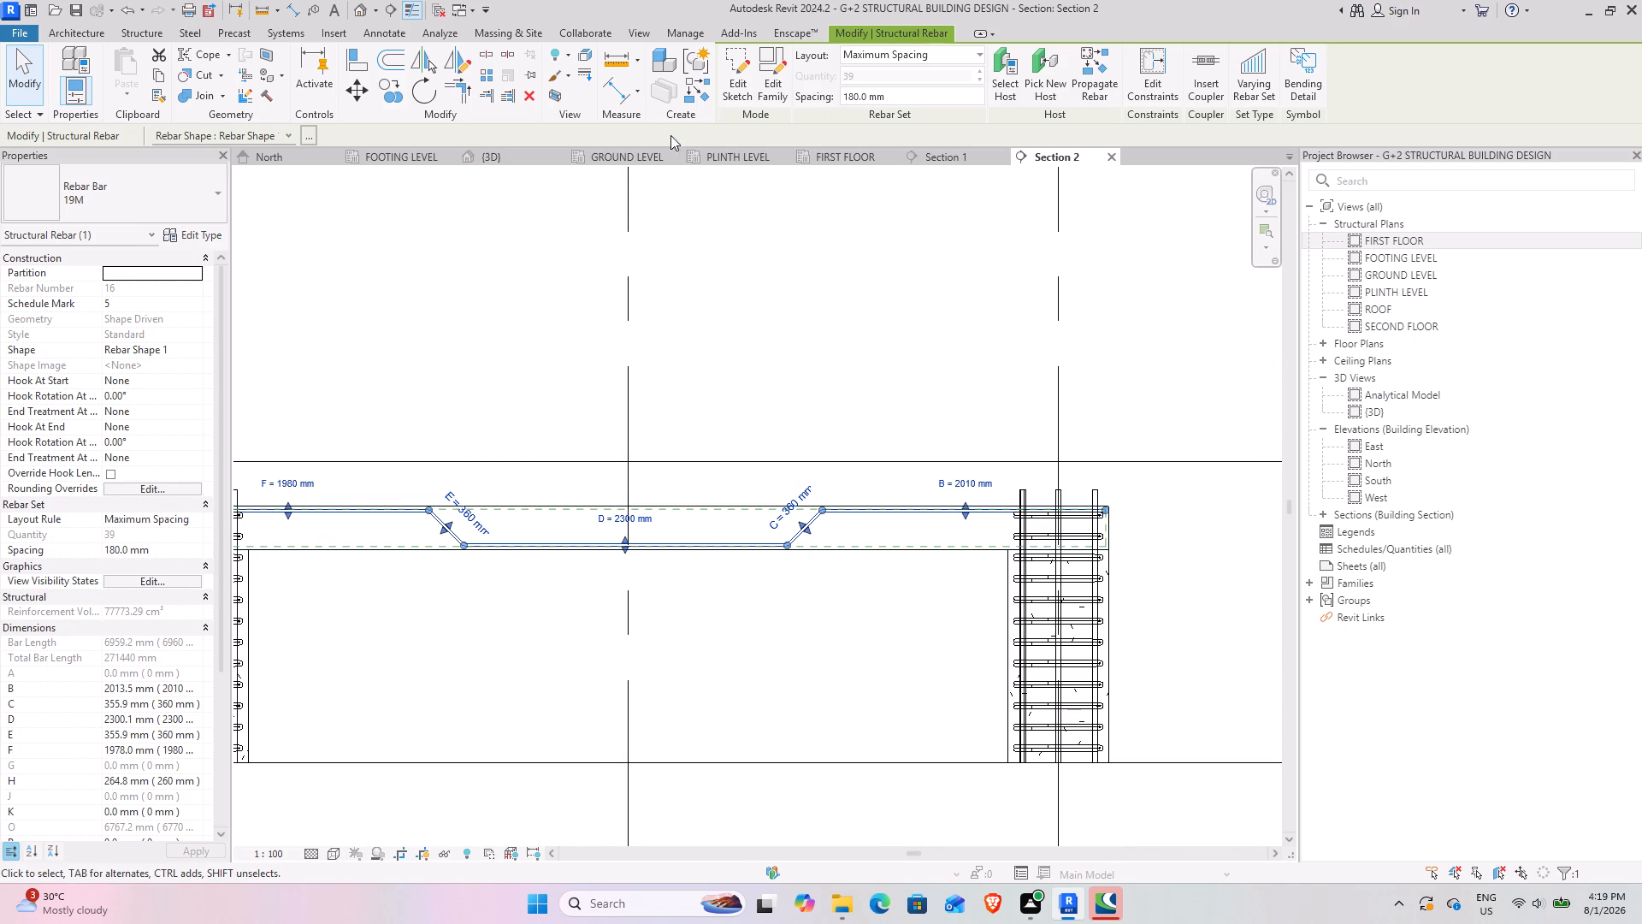
{"action": "left_click", "coordinate": [598, 323]}
{"action": "scroll", "coordinate": [690, 523], "scroll_direction": "down", "scroll_amount": 2}
{"action": "middle_click_drag", "start_coordinate": [561, 513], "coordinate": [576, 502]}
{"action": "scroll", "coordinate": [753, 561], "scroll_direction": "up", "scroll_amount": 11}
{"action": "scroll", "coordinate": [842, 482], "scroll_direction": "up", "scroll_amount": 3}
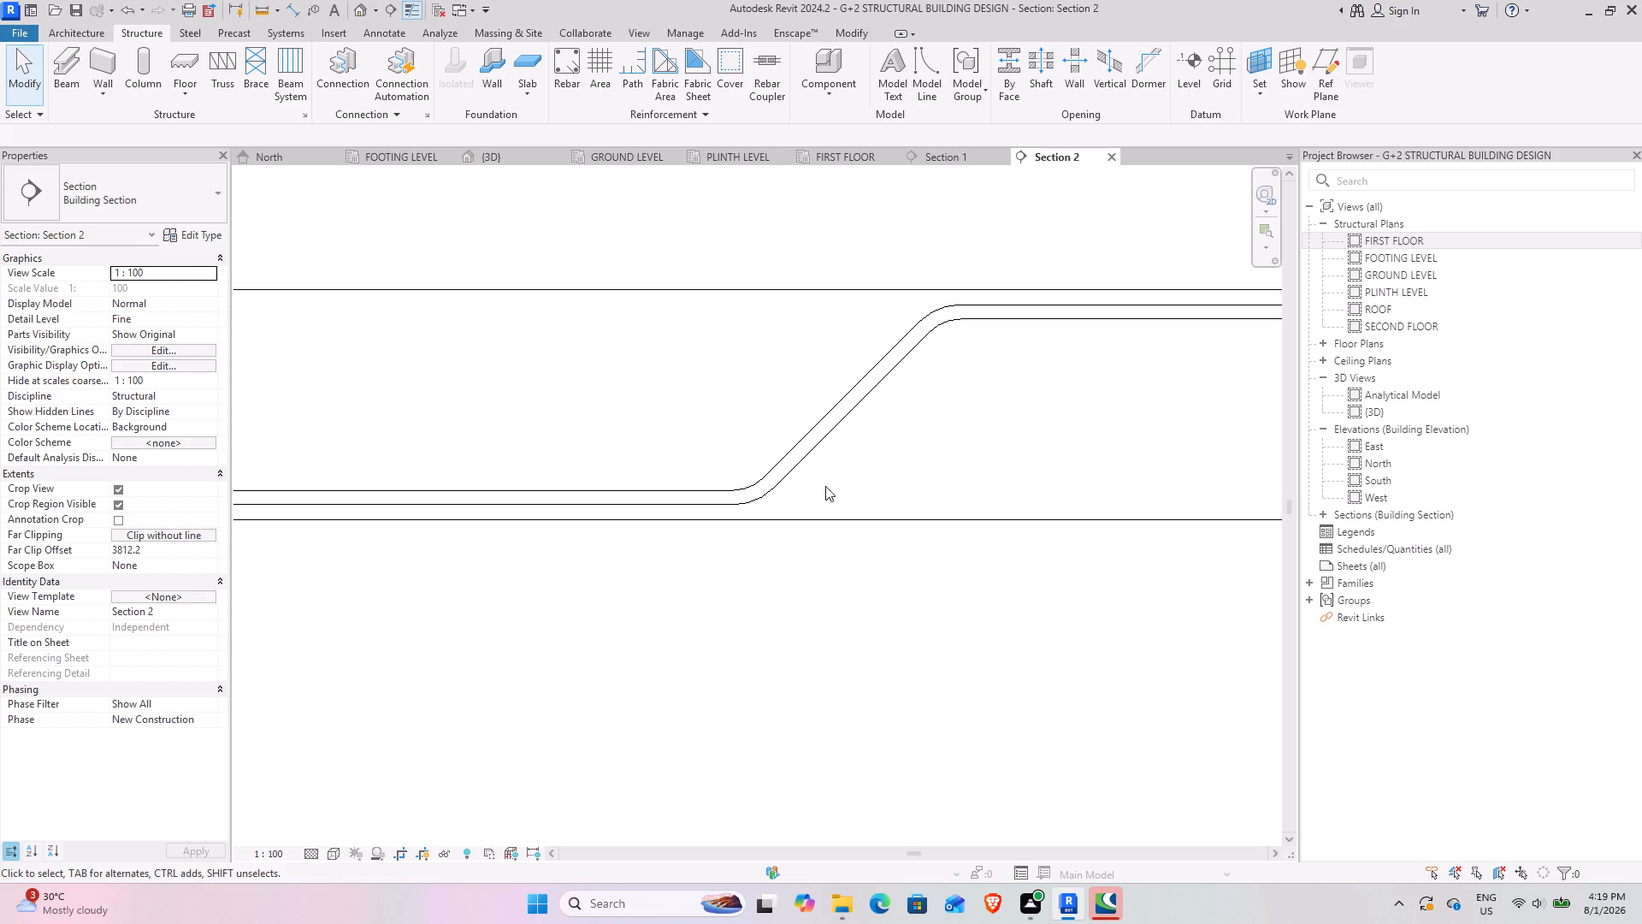
{"action": "middle_click_drag", "start_coordinate": [752, 471], "coordinate": [787, 465]}
{"action": "scroll", "coordinate": [800, 465], "scroll_direction": "down", "scroll_amount": 8}
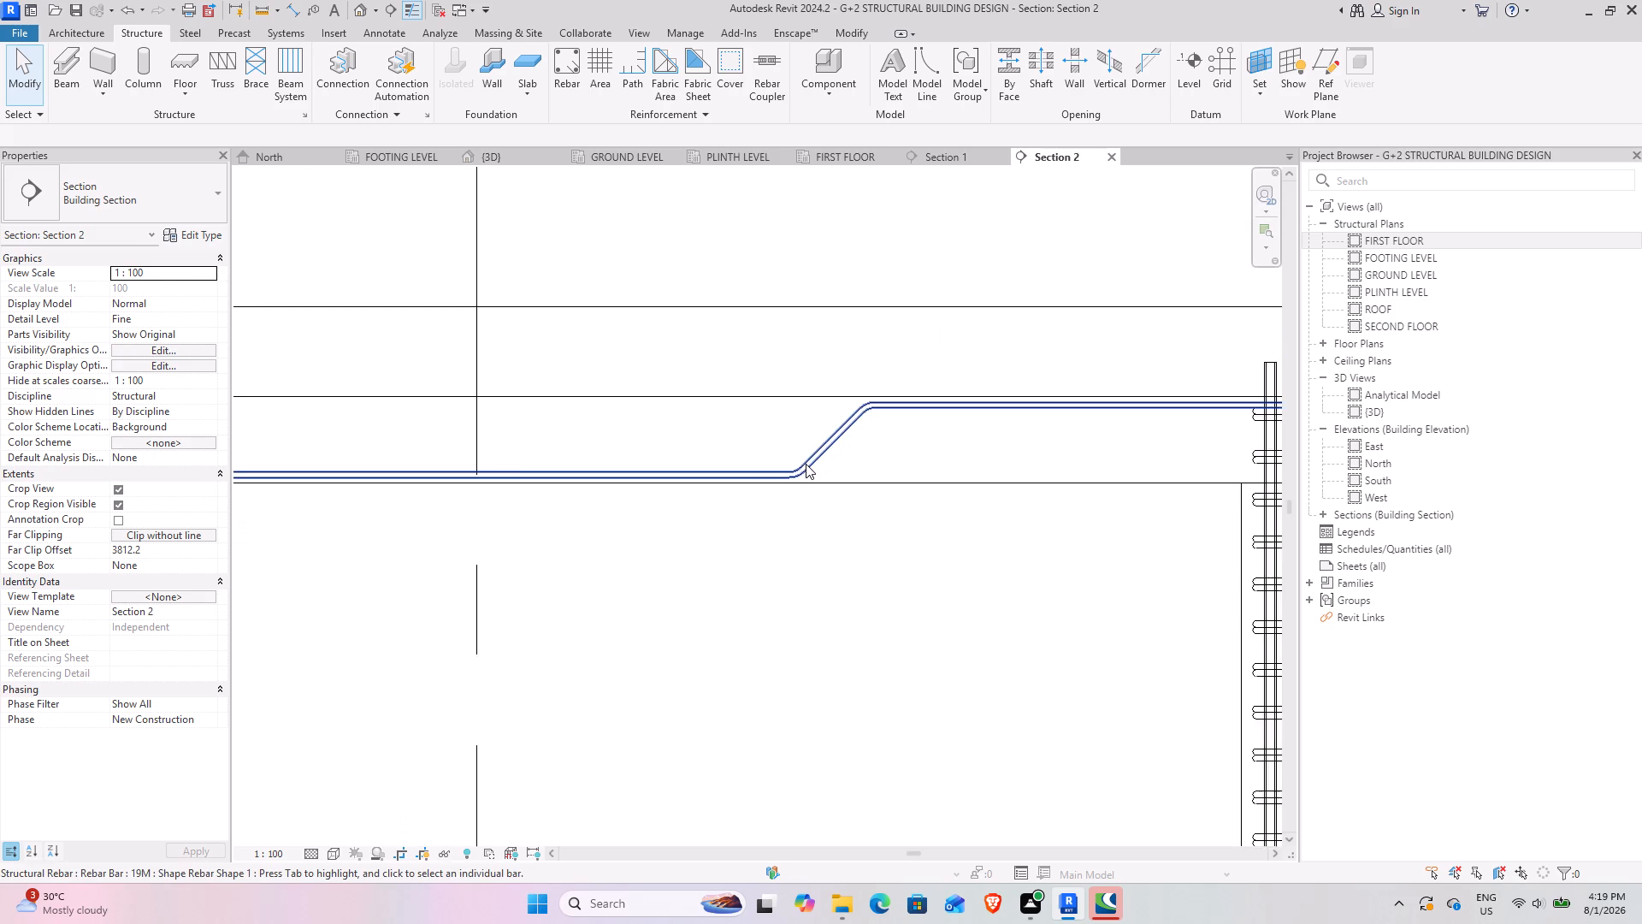
{"action": "scroll", "coordinate": [806, 464], "scroll_direction": "down", "scroll_amount": 9}
{"action": "scroll", "coordinate": [690, 446], "scroll_direction": "up", "scroll_amount": 7}
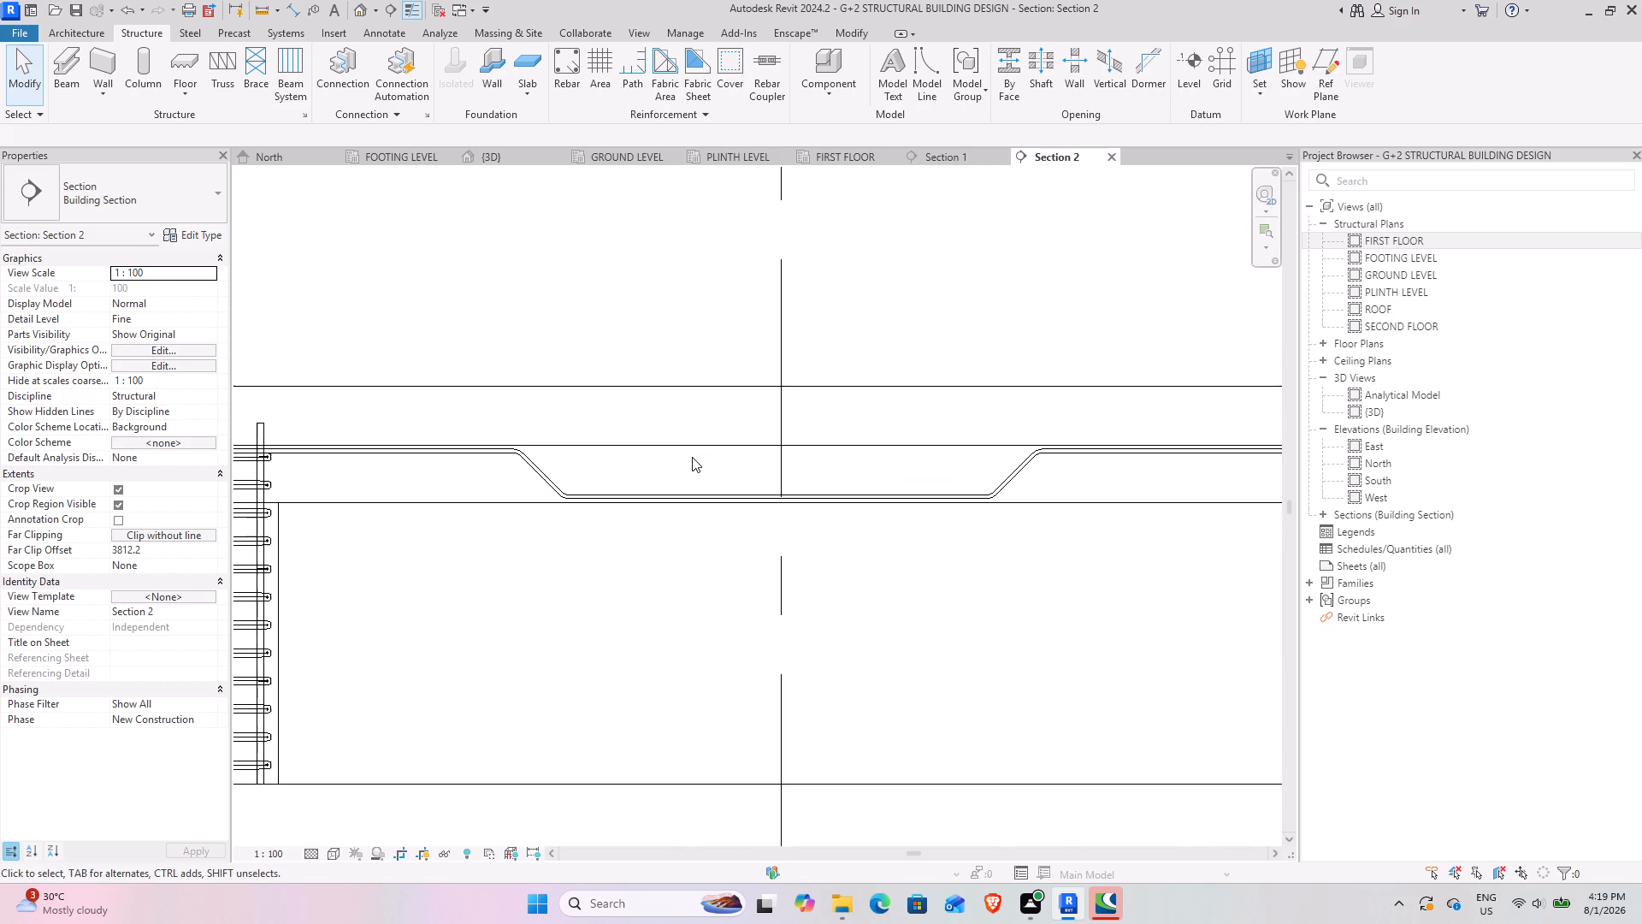
{"action": "scroll", "coordinate": [694, 465], "scroll_direction": "up", "scroll_amount": 7}
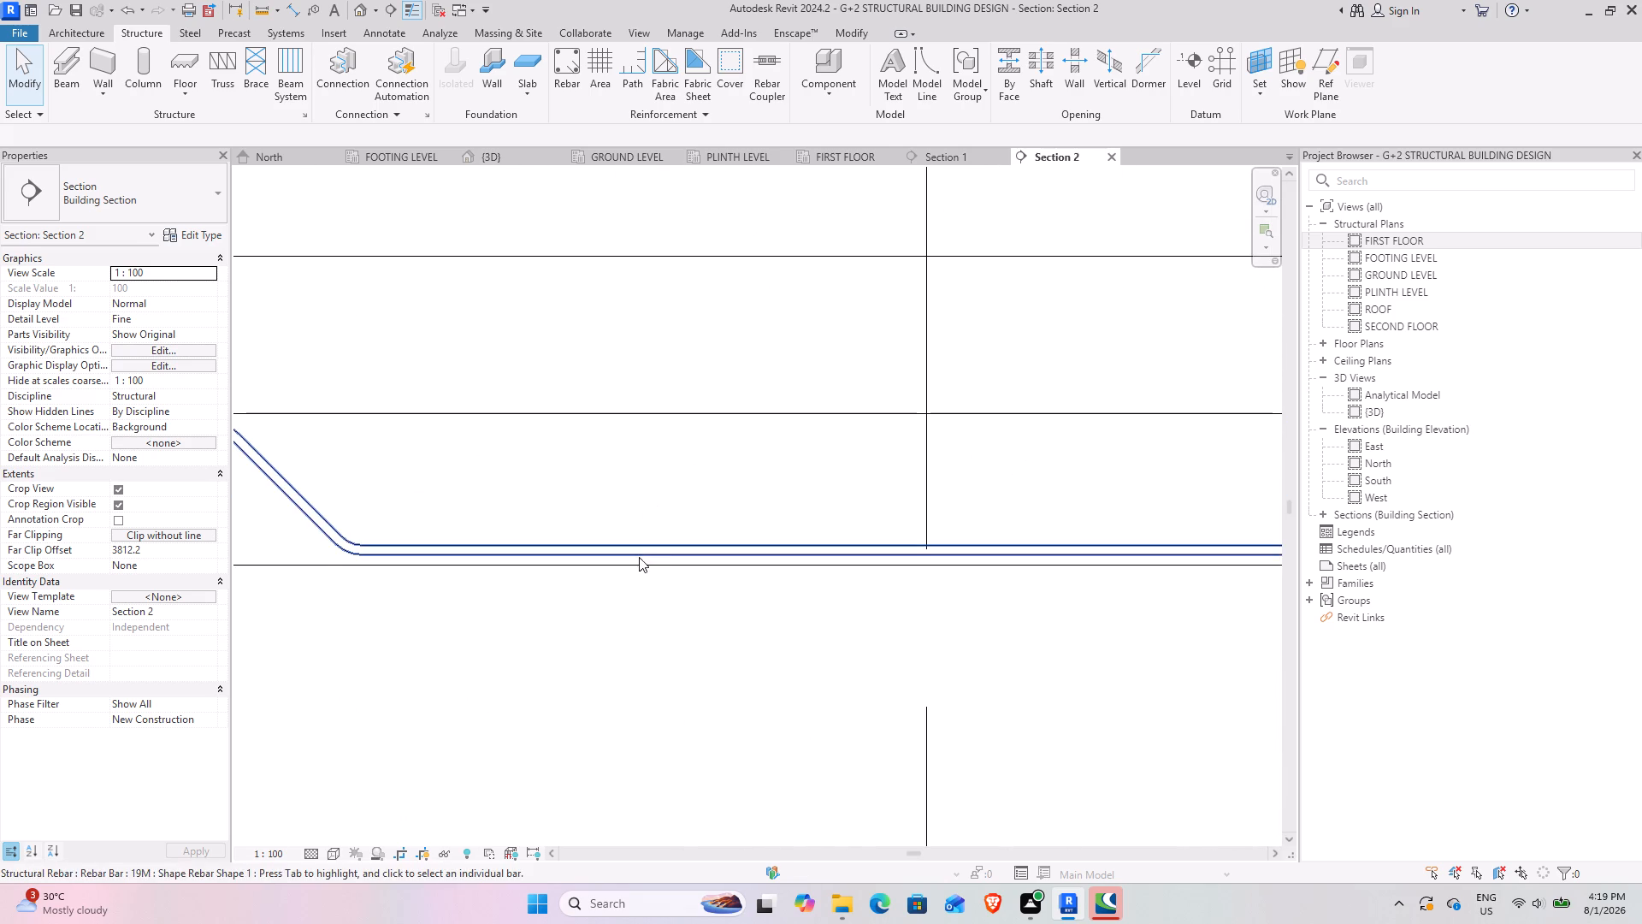
{"action": "scroll", "coordinate": [735, 439], "scroll_direction": "down", "scroll_amount": 7}
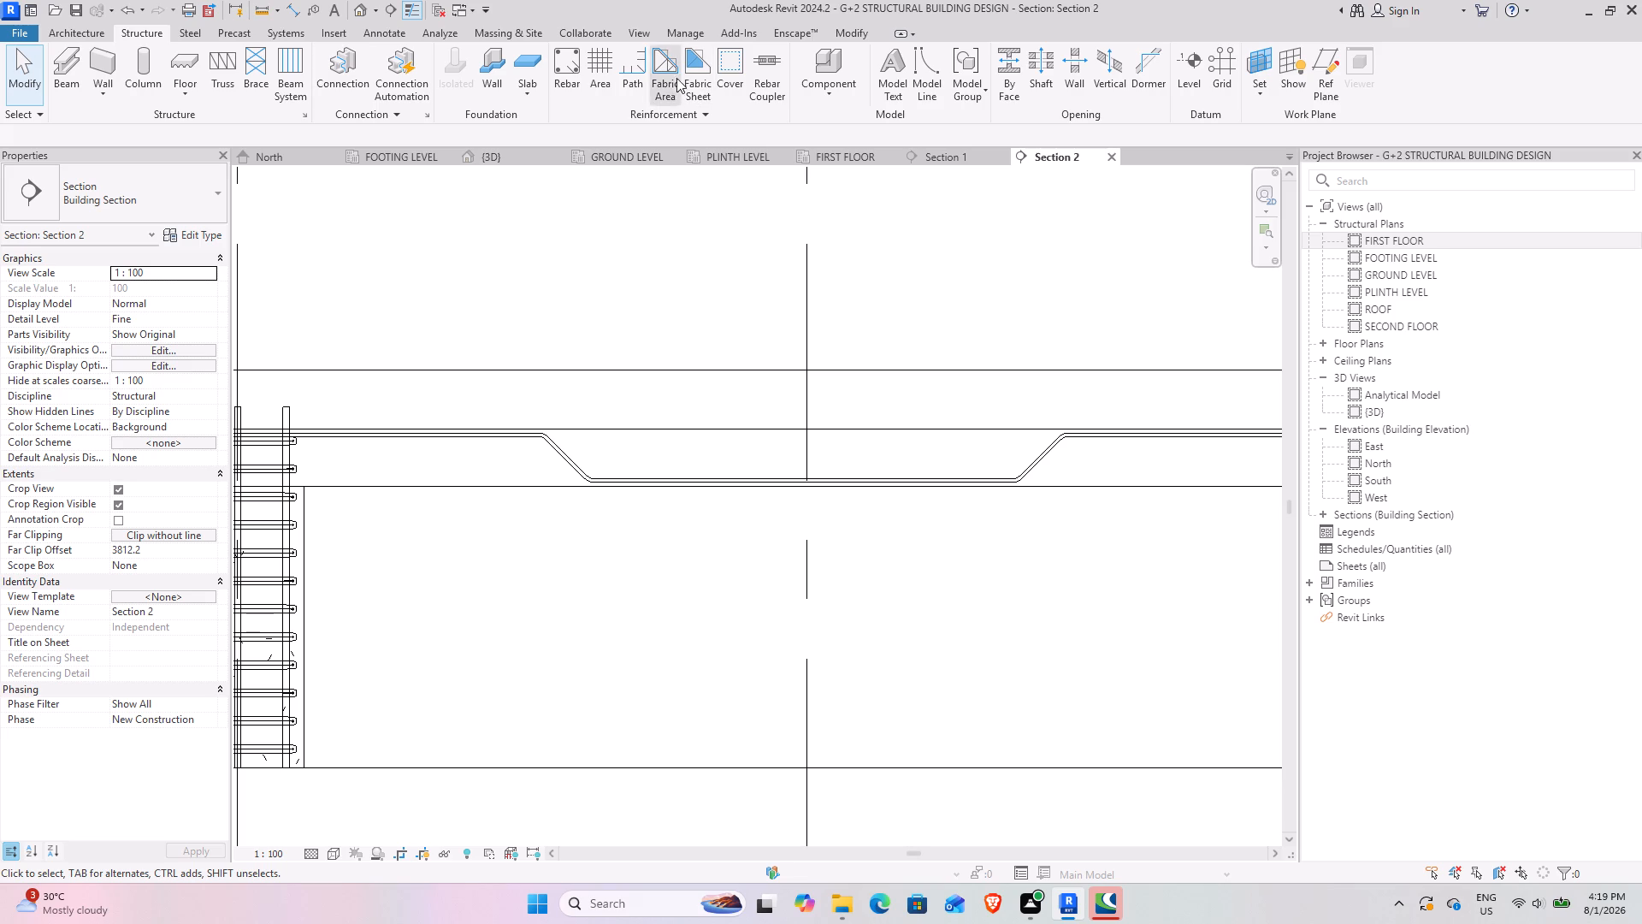
Place a single 19M M_00 bar perpendicular to cover at the slab's bottom cover line, beside the left-hand crank, about 275 mm below the slab top.
{"action": "left_click", "coordinate": [567, 66]}
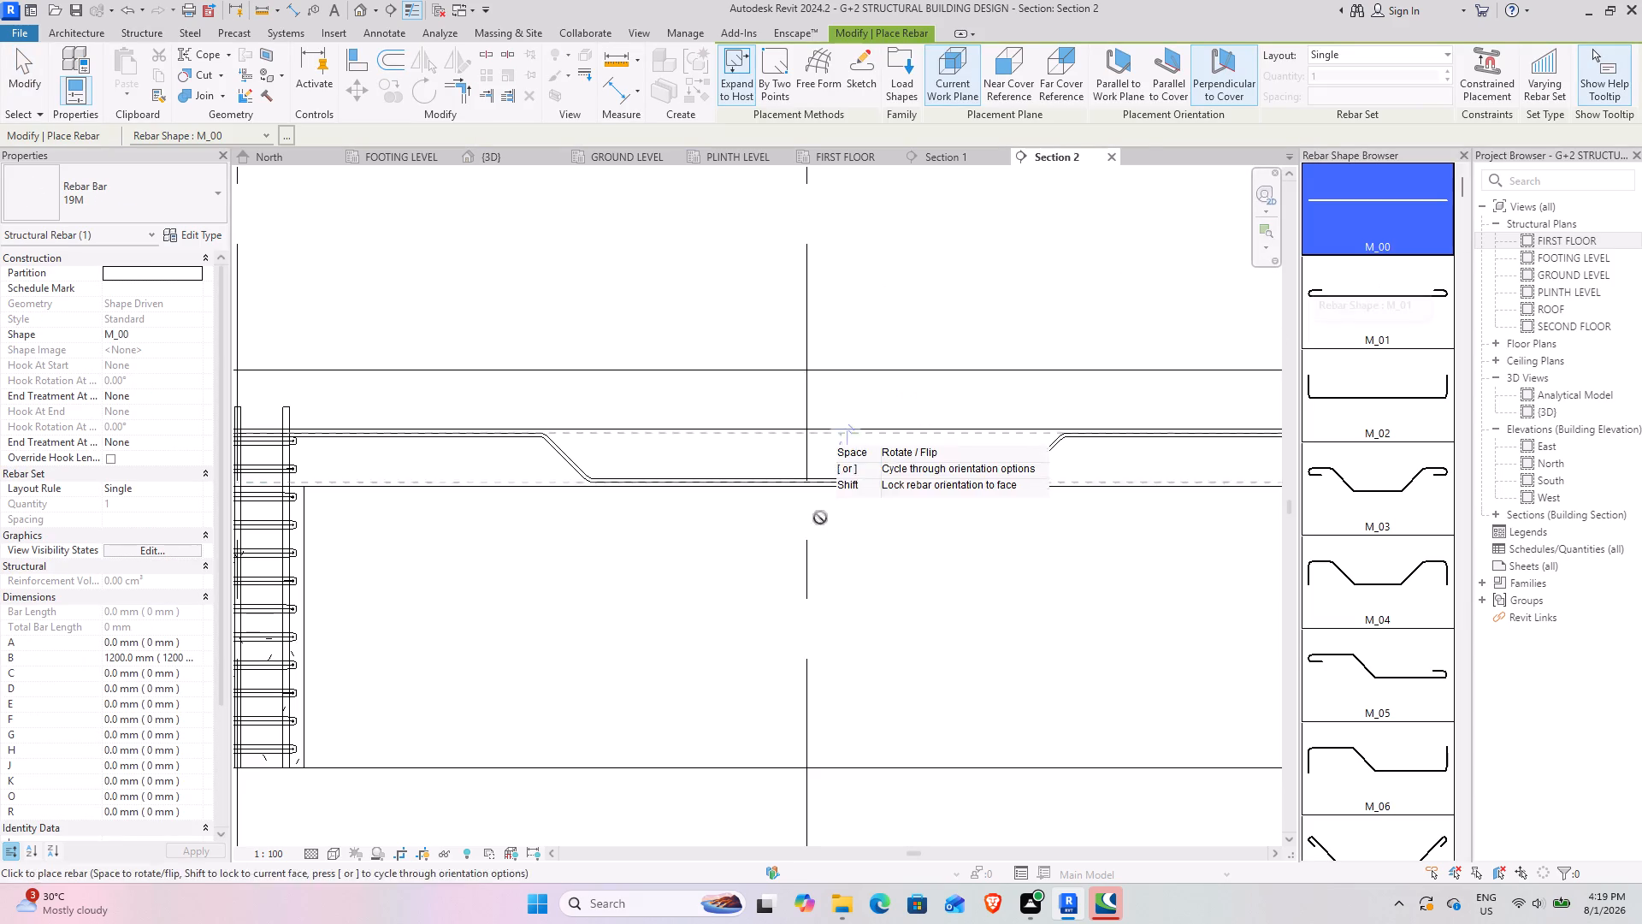
{"action": "scroll", "coordinate": [499, 474], "scroll_direction": "up", "scroll_amount": 2}
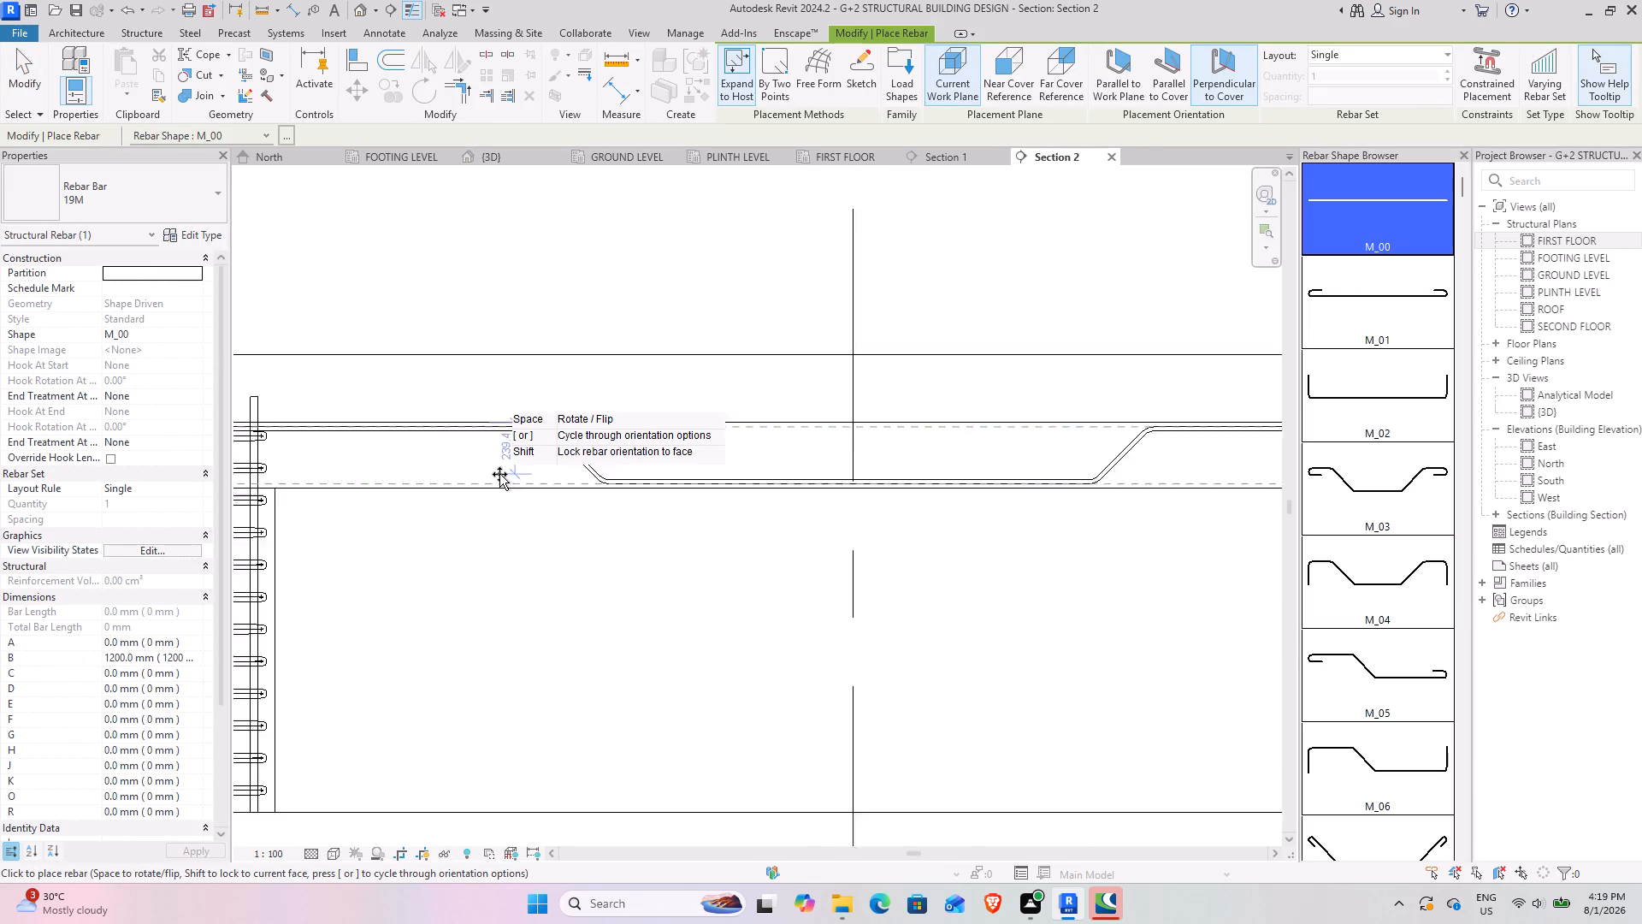
{"action": "scroll", "coordinate": [499, 474], "scroll_direction": "up", "scroll_amount": 10}
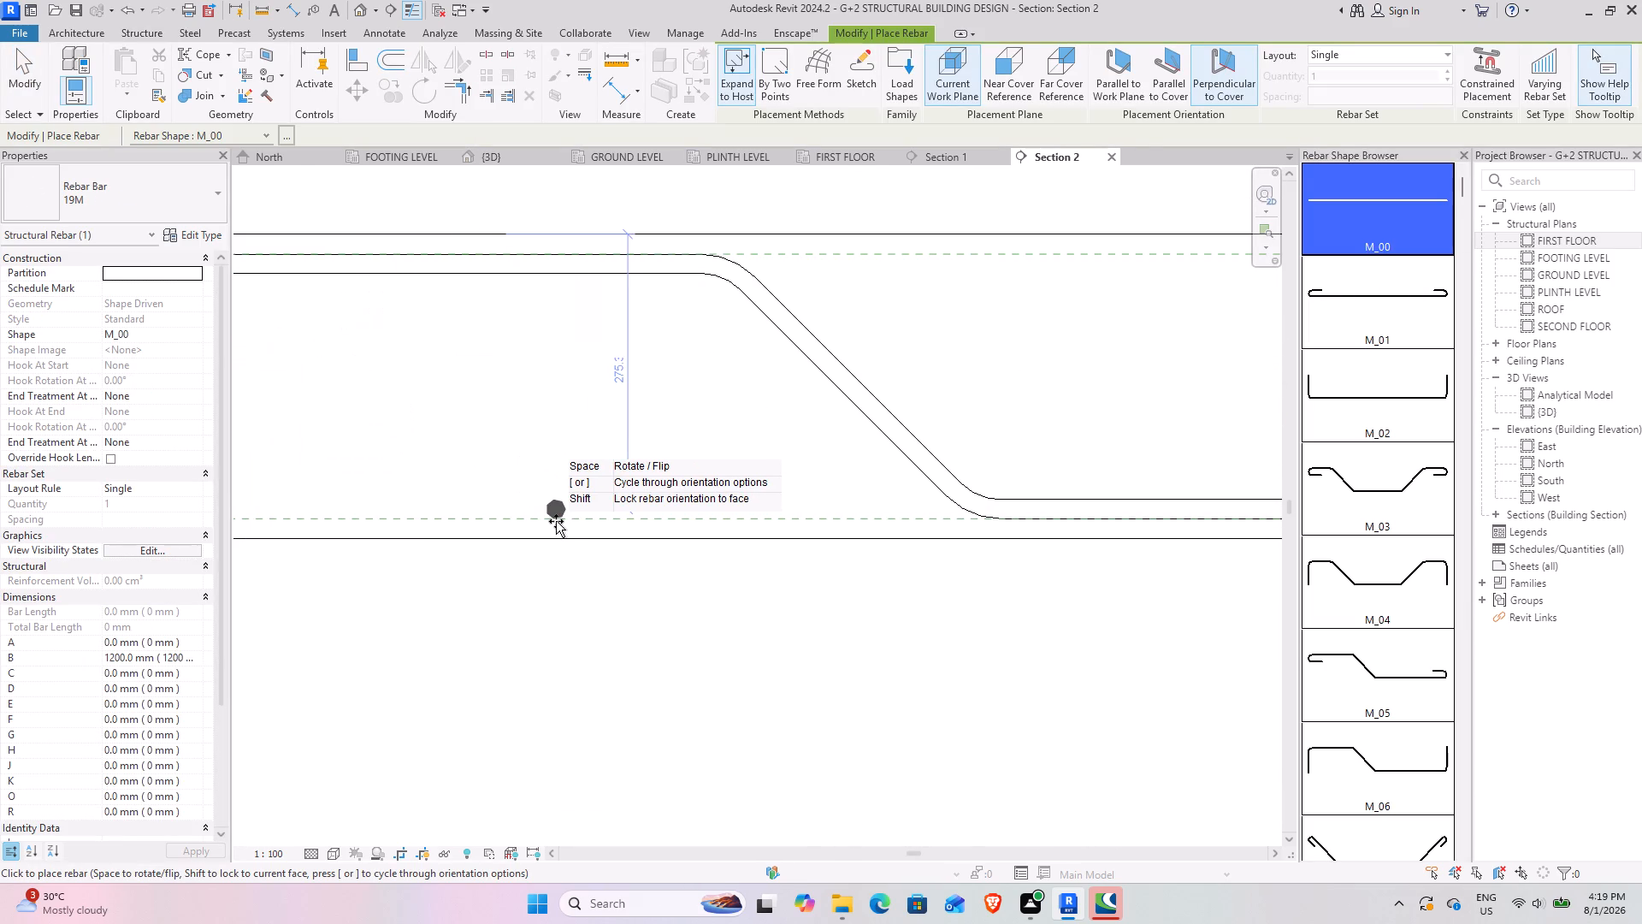
{"action": "left_click", "coordinate": [552, 523]}
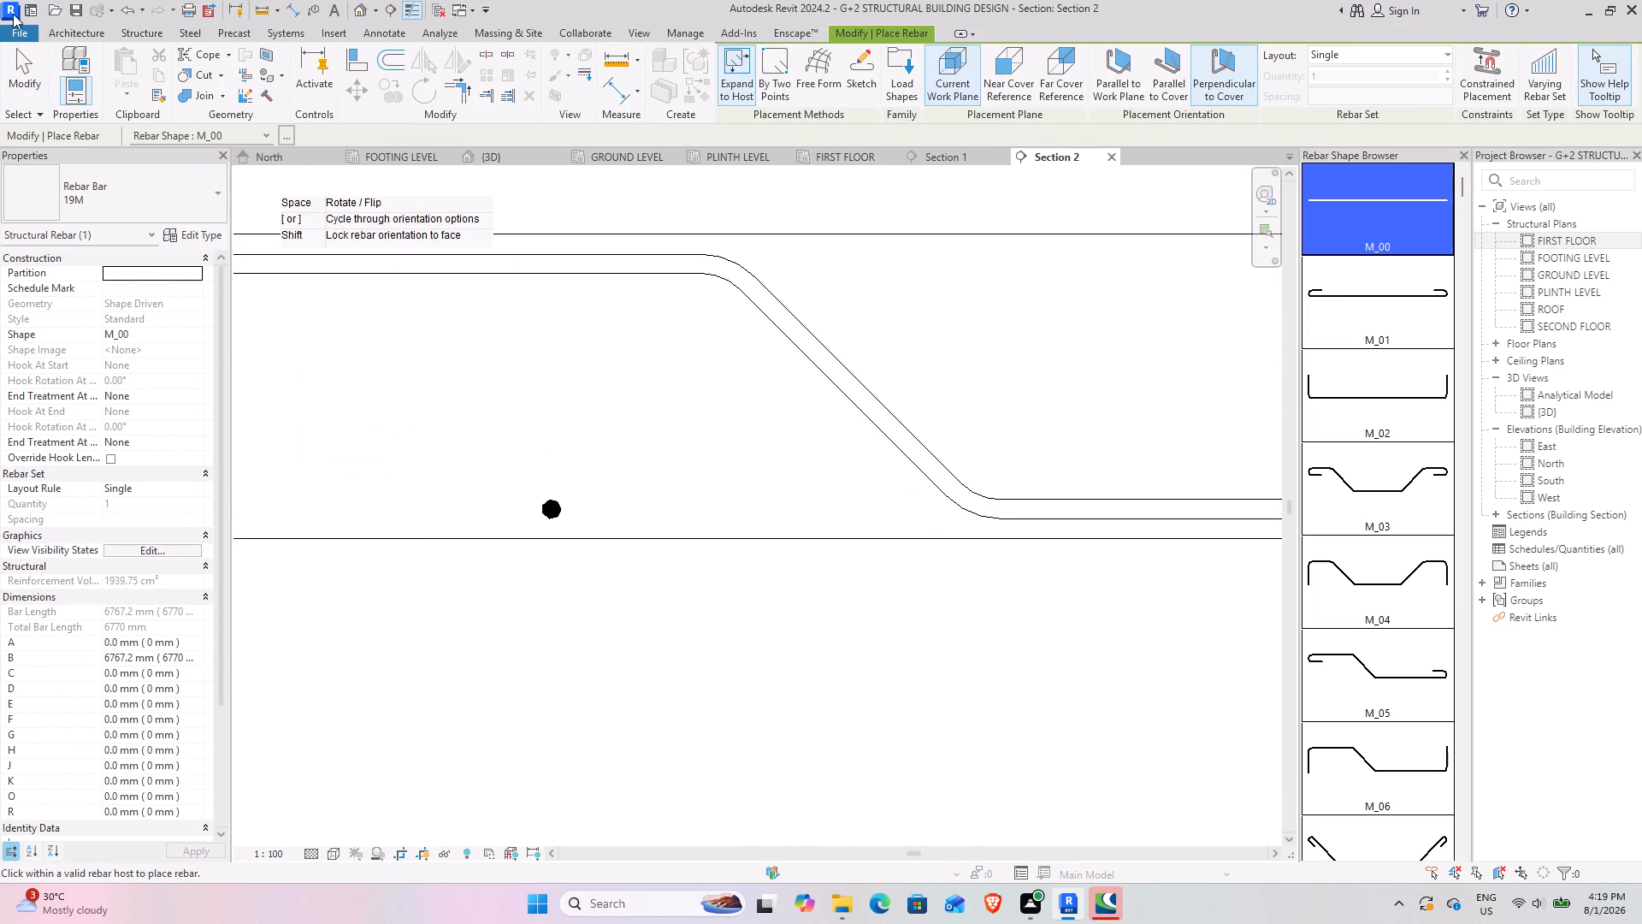
{"action": "left_click", "coordinate": [39, 69]}
Set the new straight M_00 bar's layout to Maximum Spacing with 180 mm spacing.
{"action": "left_click", "coordinate": [551, 517]}
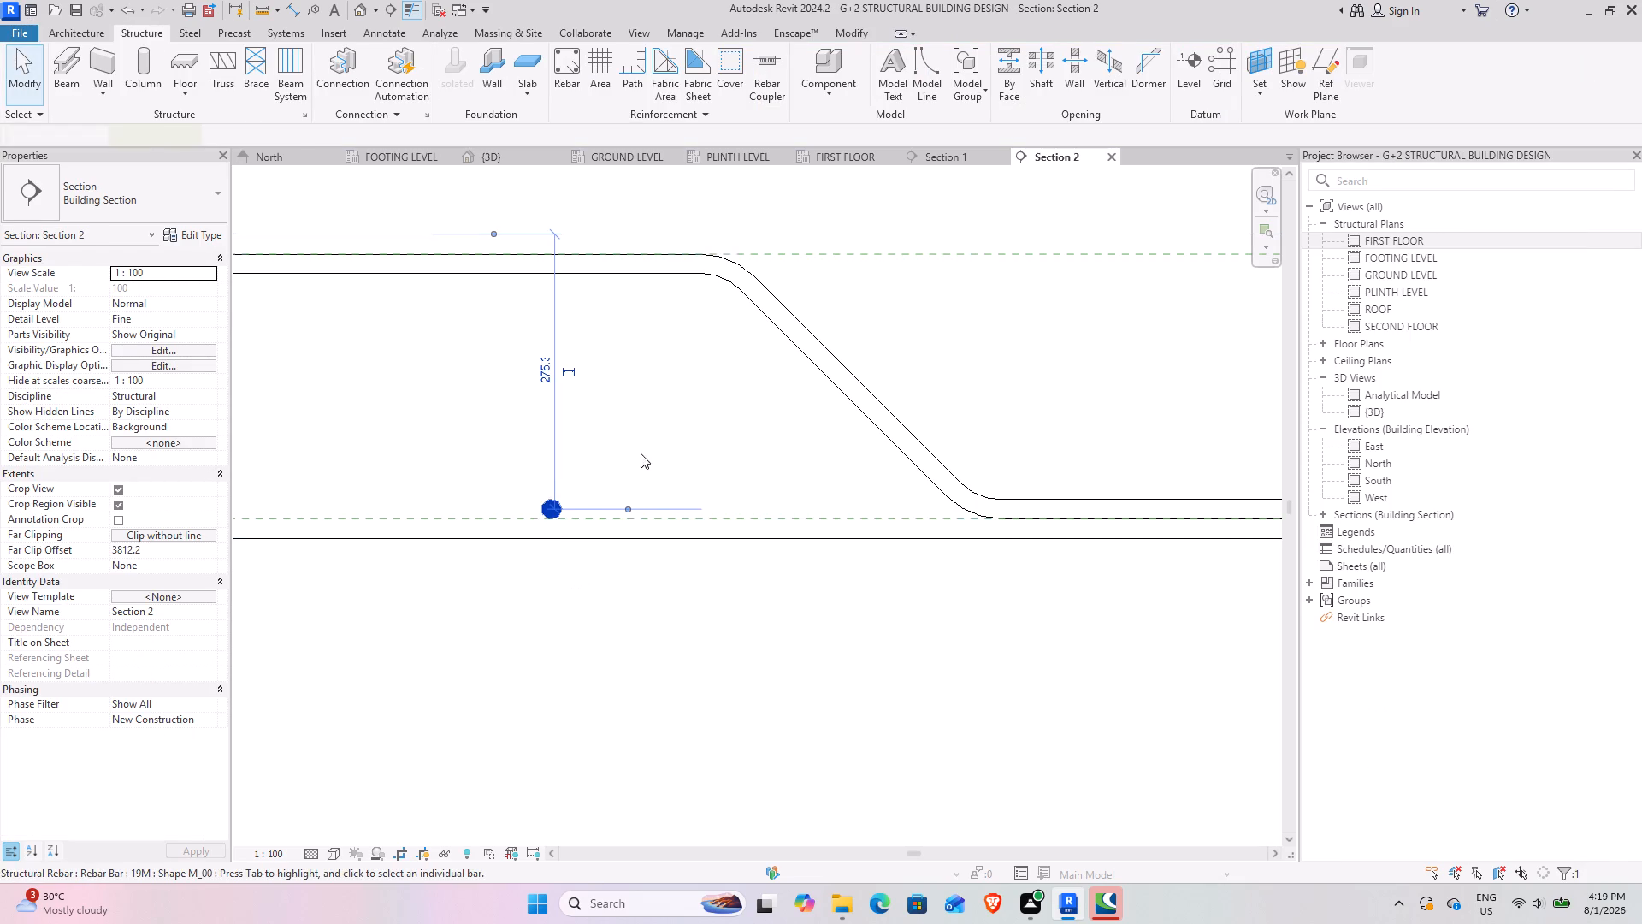
{"action": "left_click", "coordinate": [981, 52]}
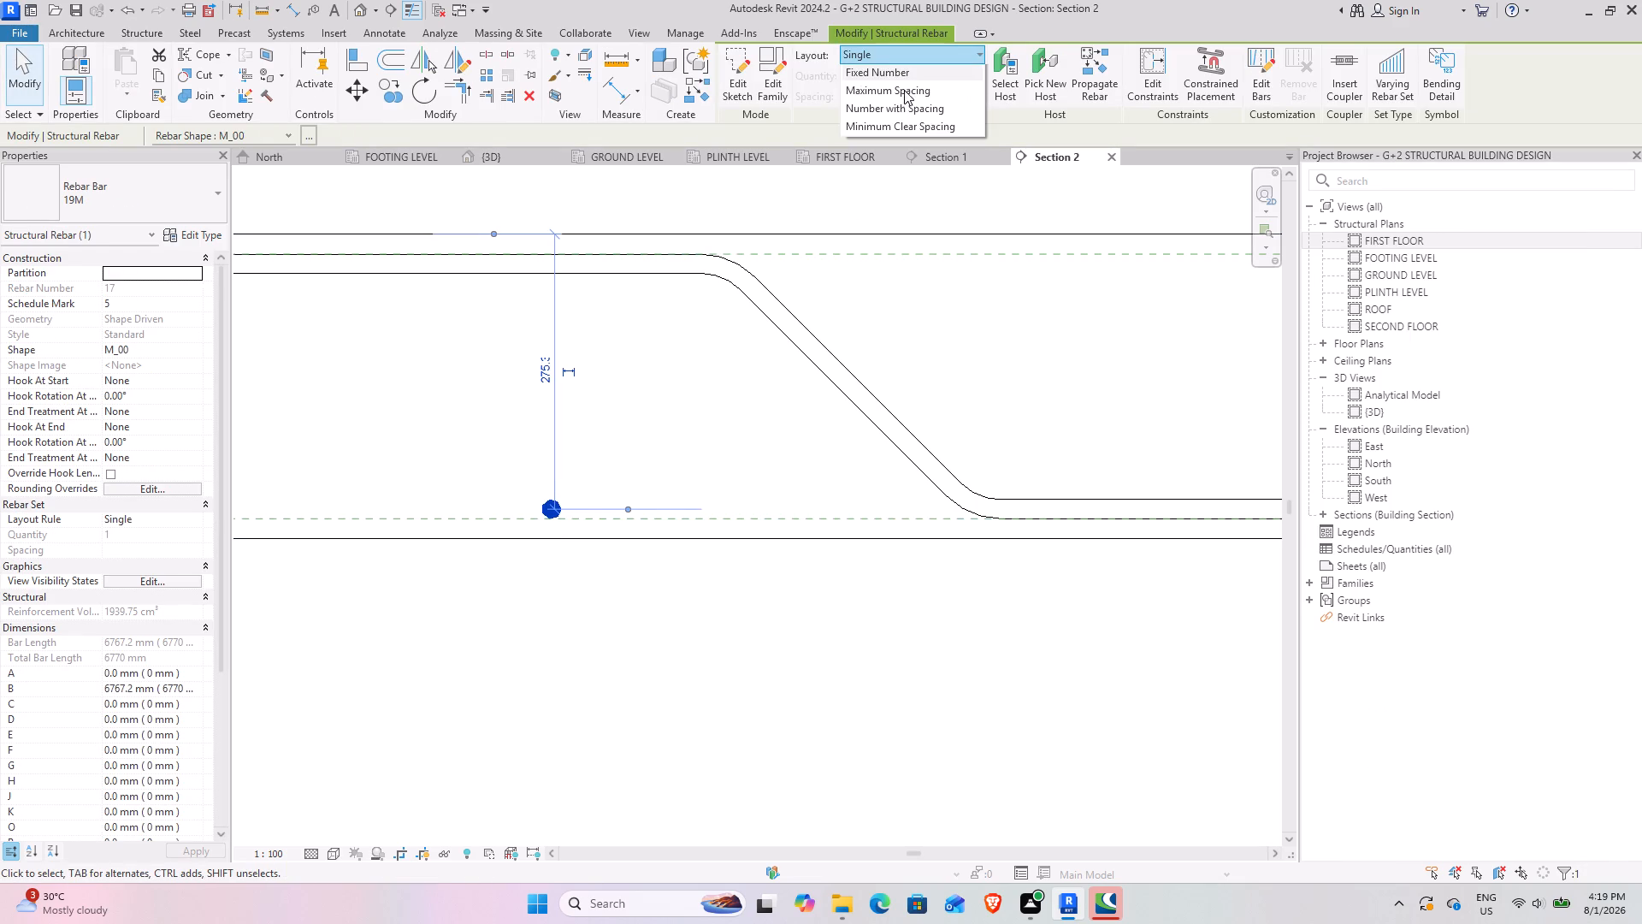
{"action": "left_click", "coordinate": [901, 113]}
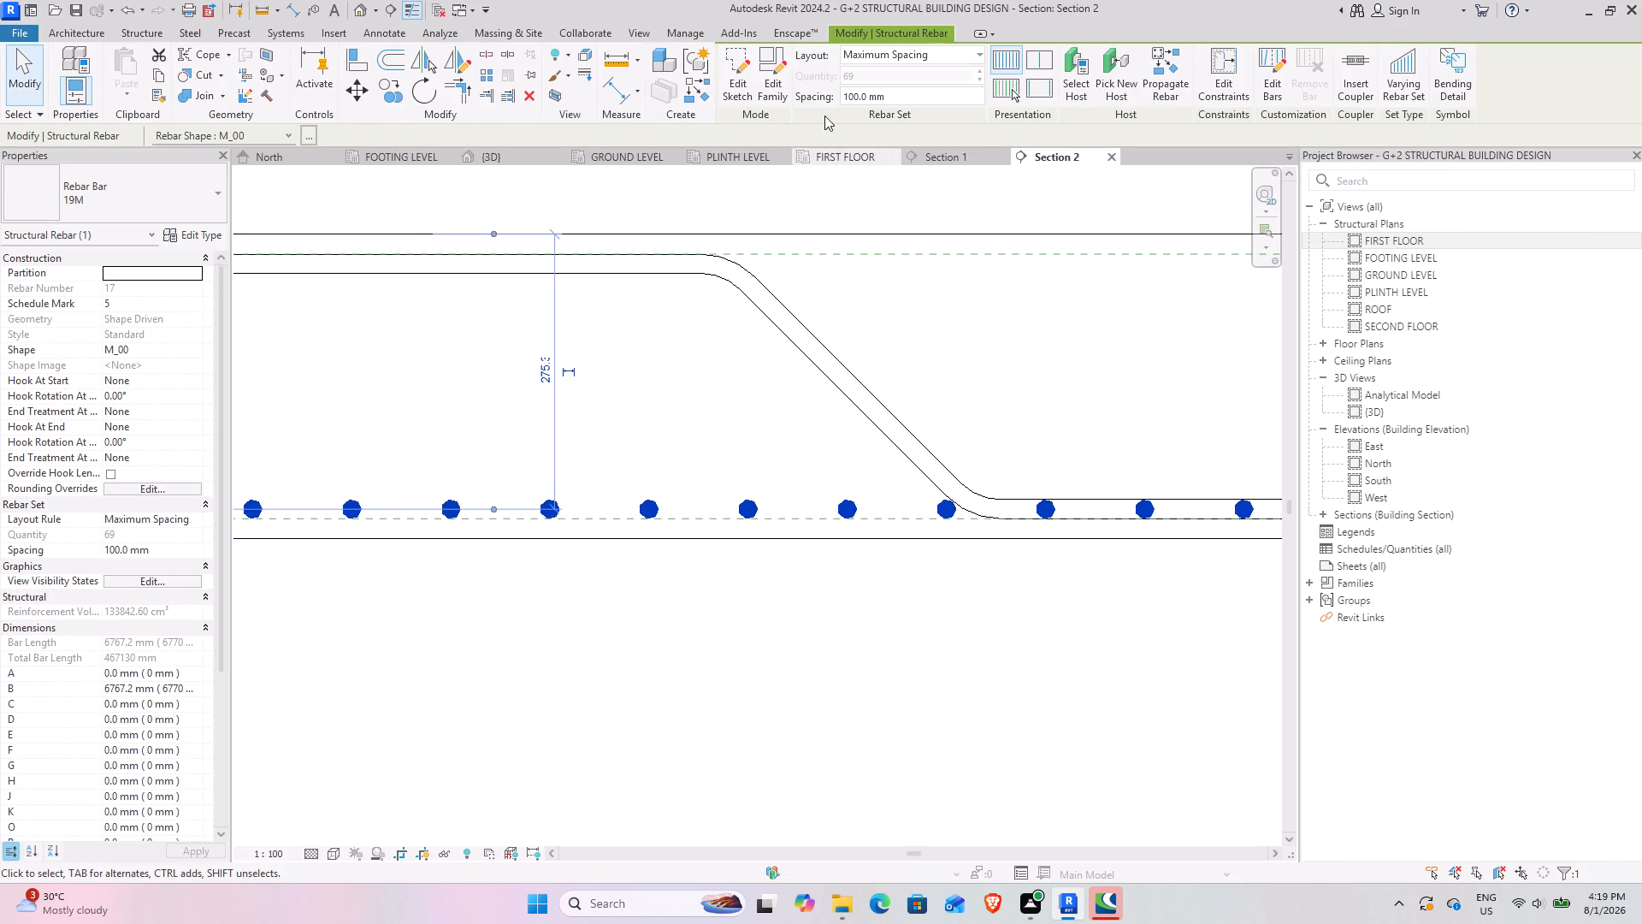
{"action": "left_click", "coordinate": [940, 100]}
{"action": "type", "text": "180"}
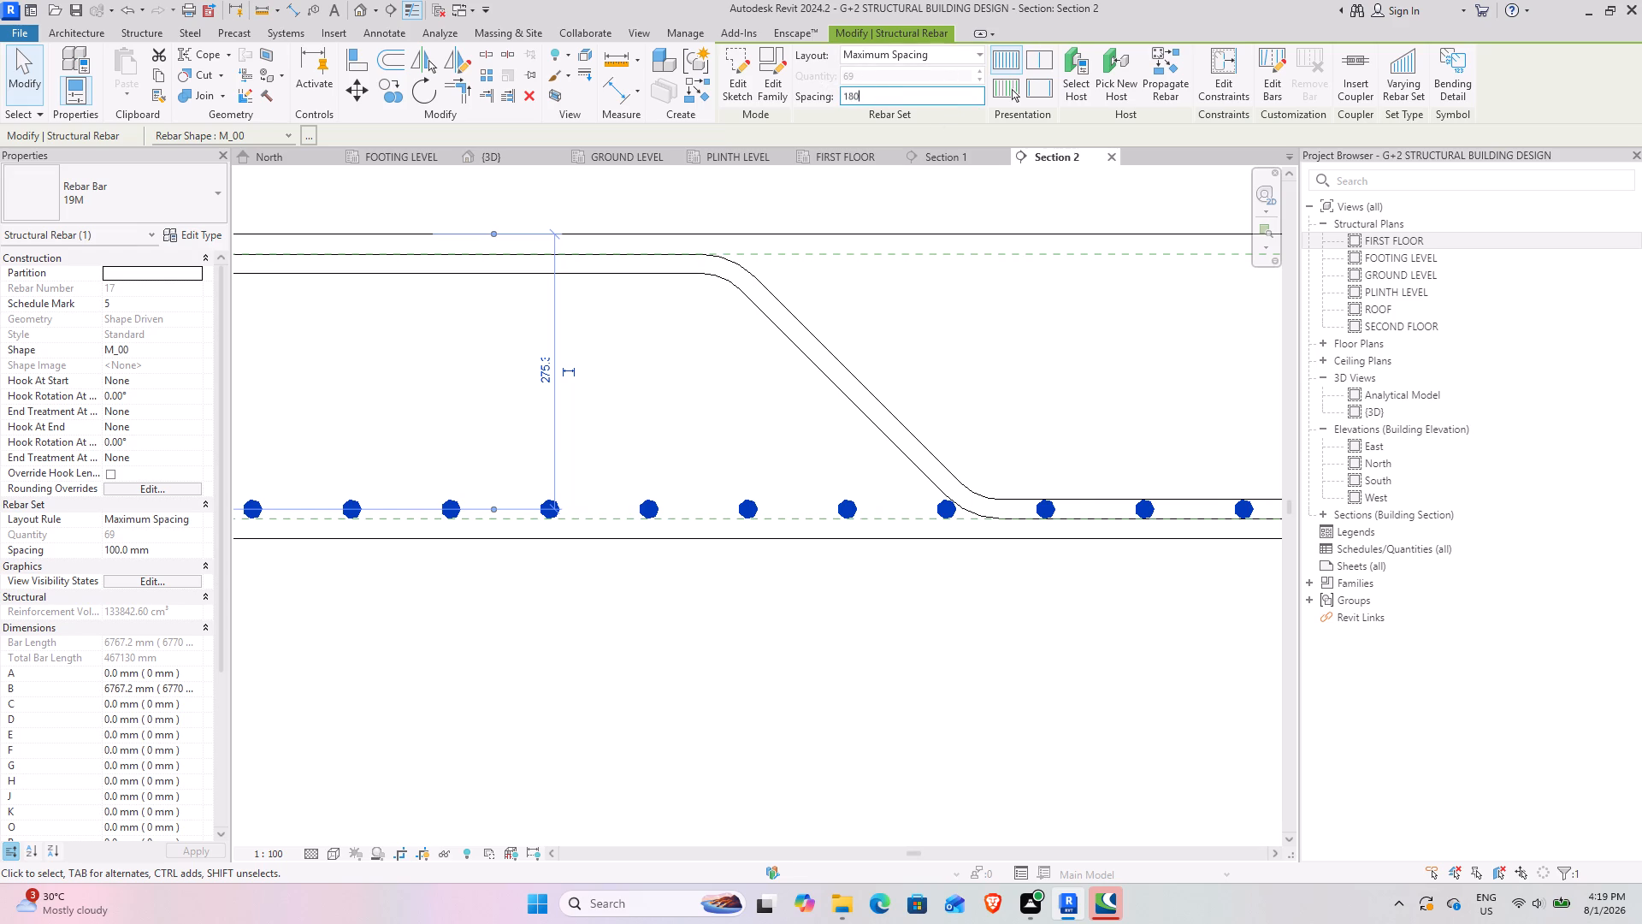
{"action": "key", "text": "Return"}
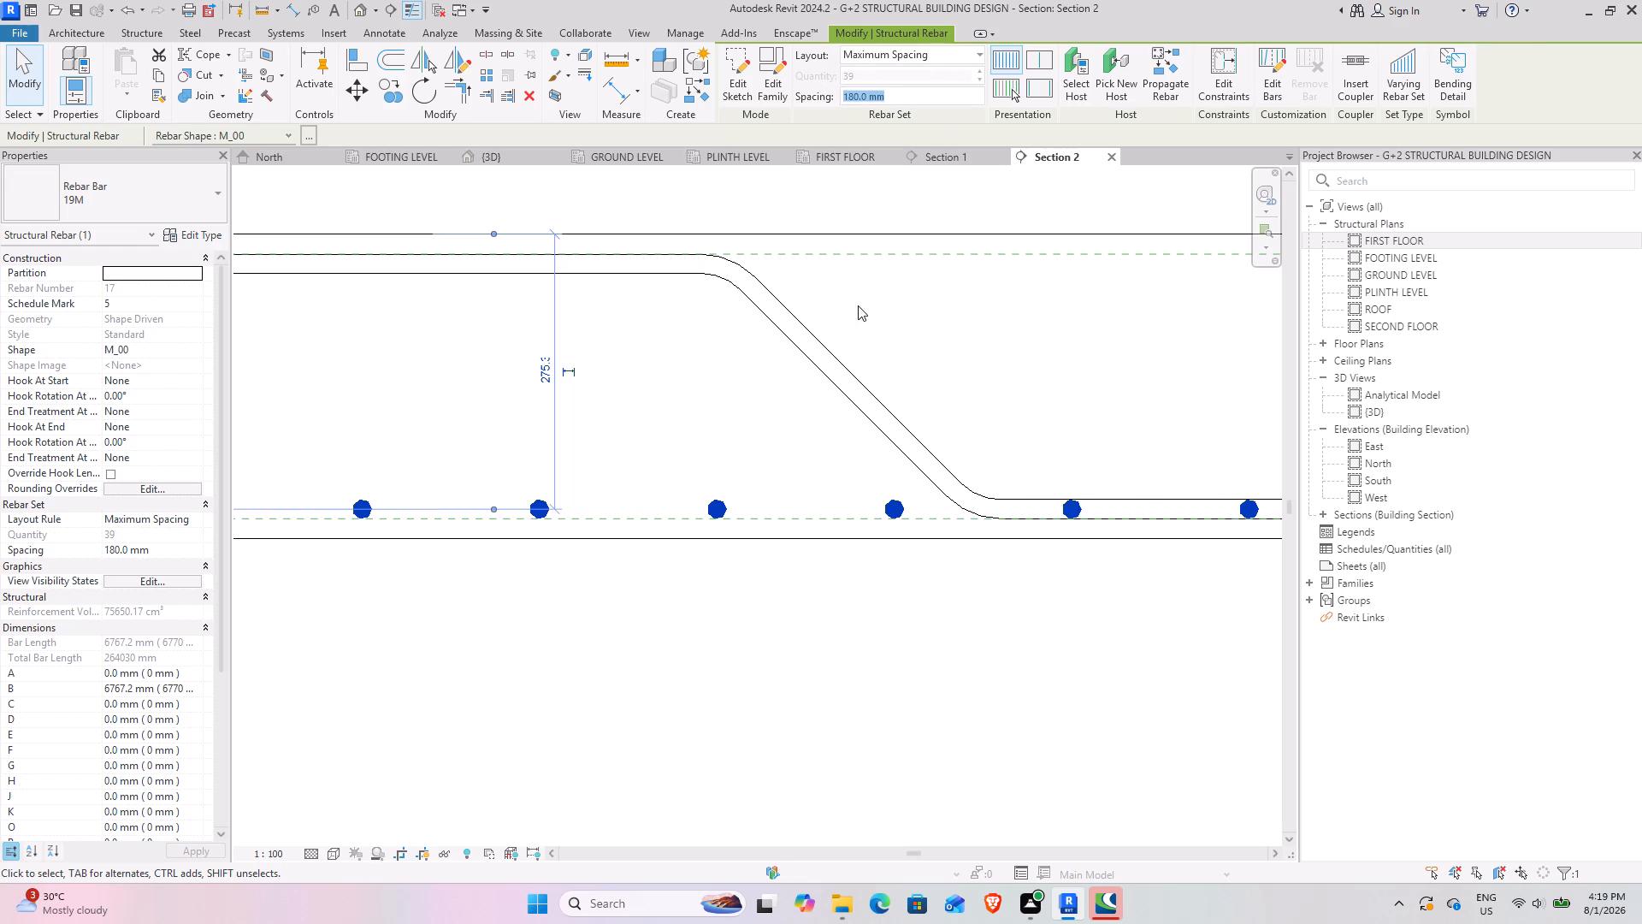
{"action": "left_click", "coordinate": [670, 353]}
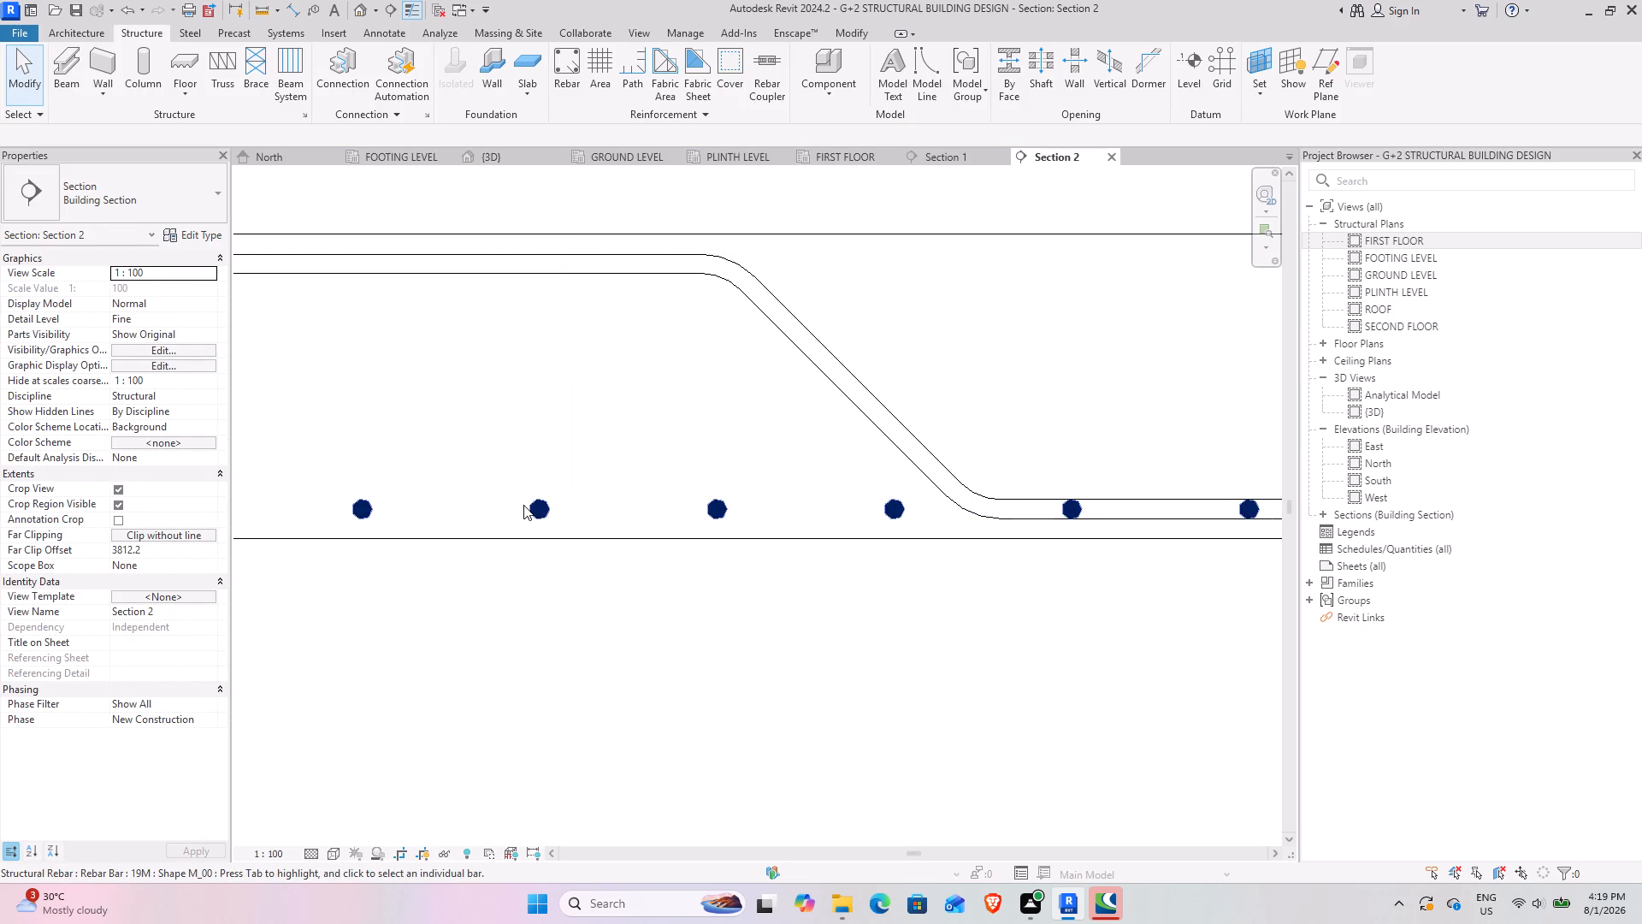
Make the straight M_00 bar set show unobscured in the {3D} view.
{"action": "left_click", "coordinate": [523, 505]}
{"action": "left_click", "coordinate": [138, 586]}
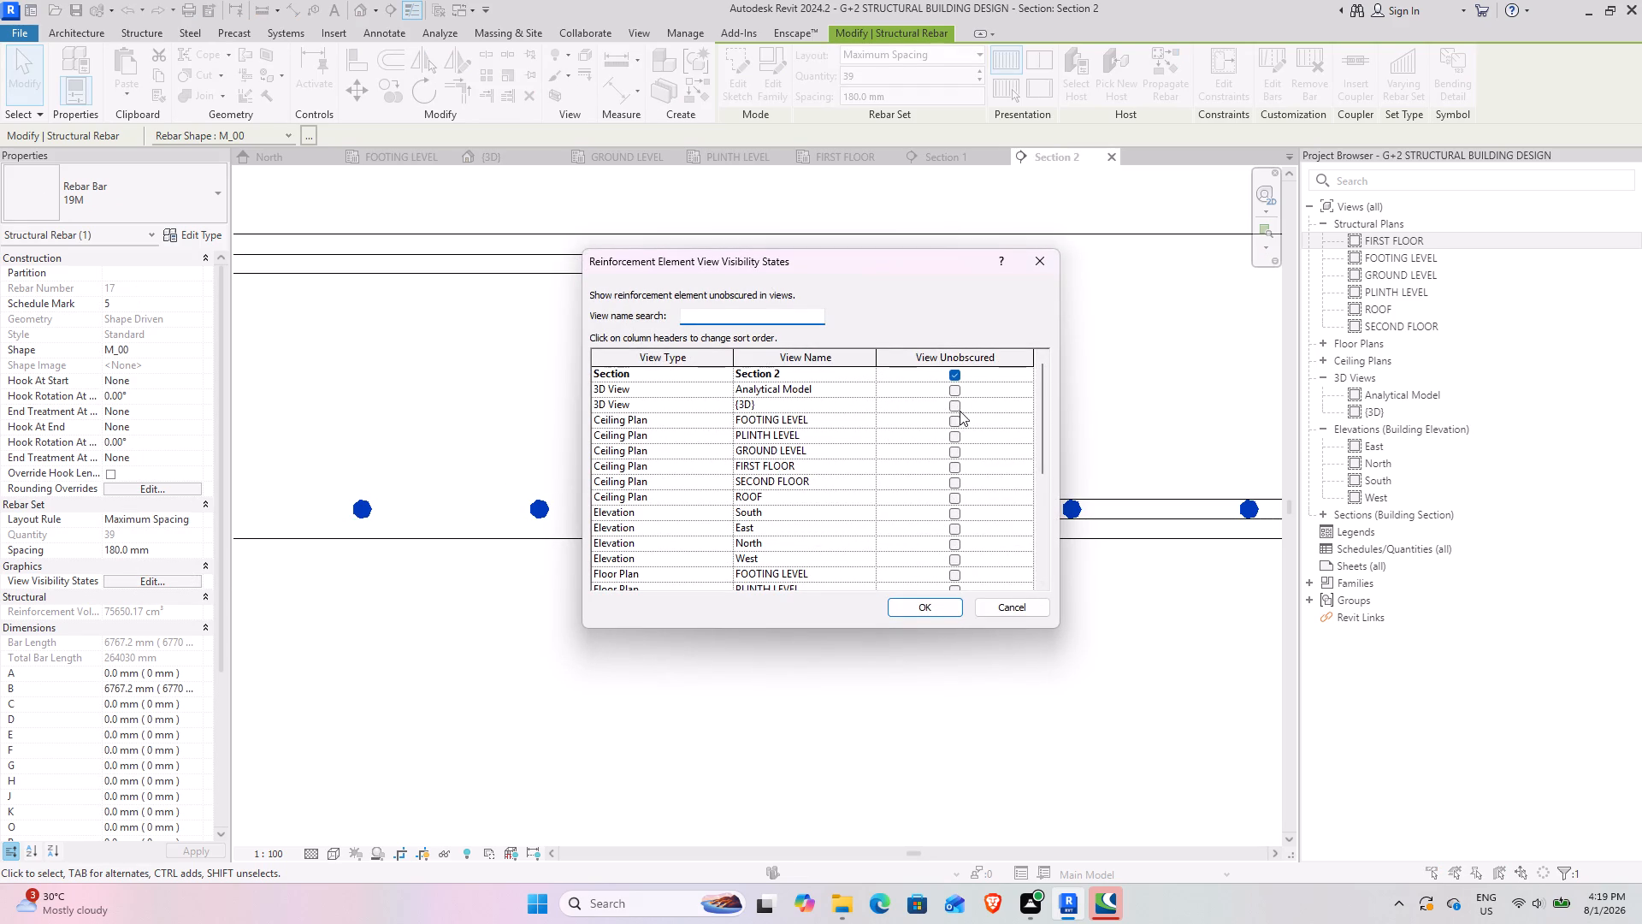
{"action": "left_click", "coordinate": [951, 403]}
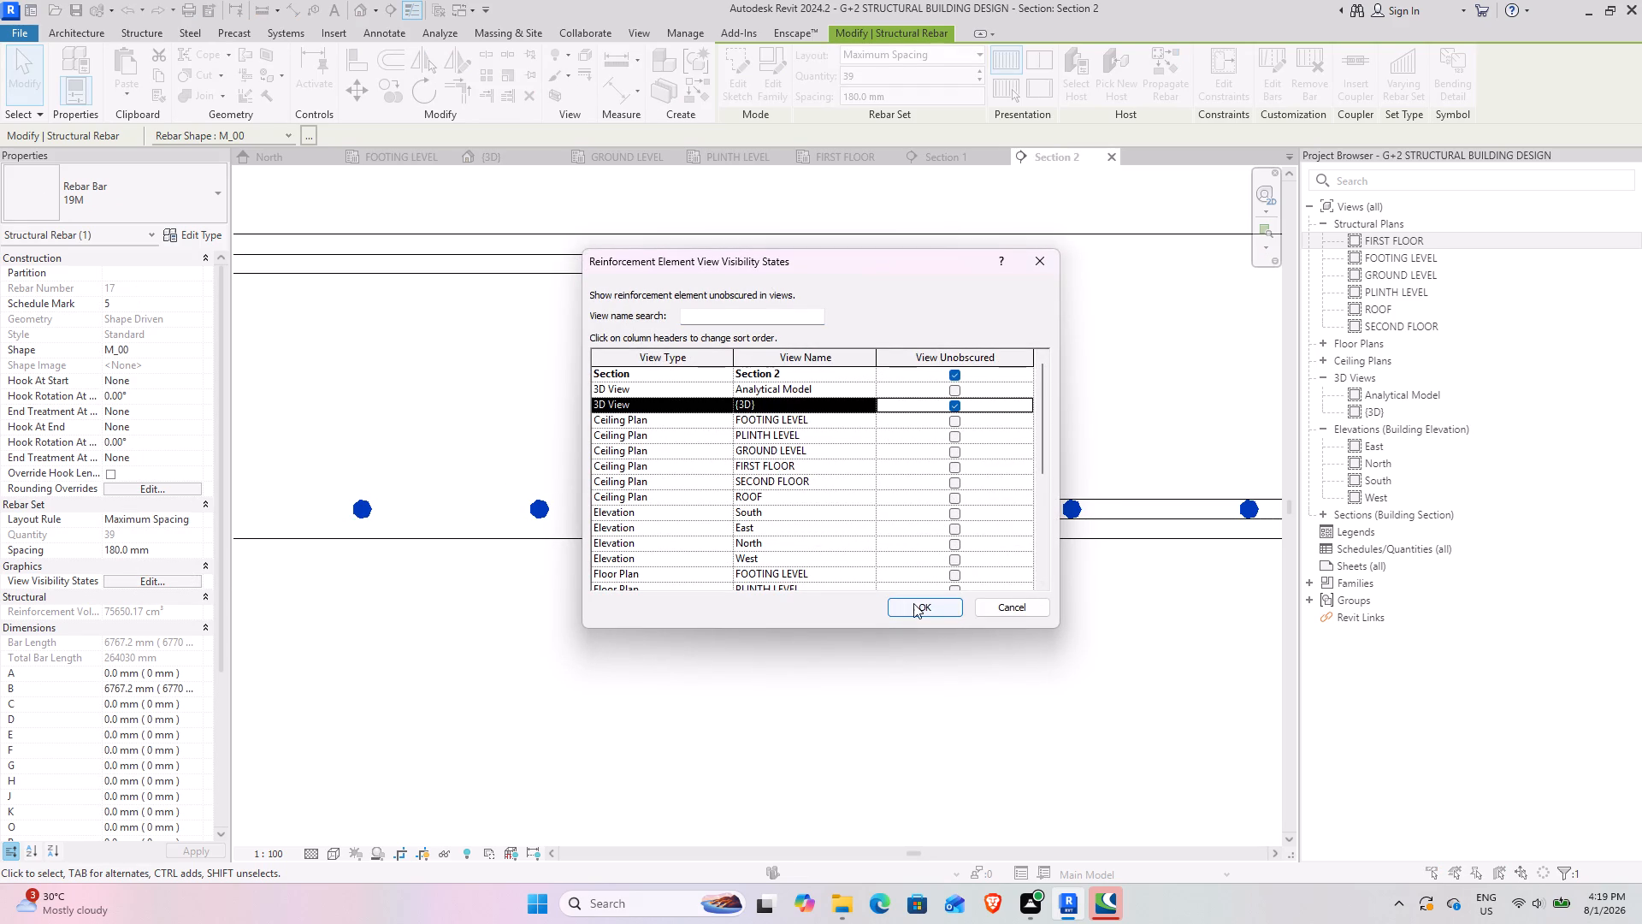
{"action": "left_click", "coordinate": [913, 603]}
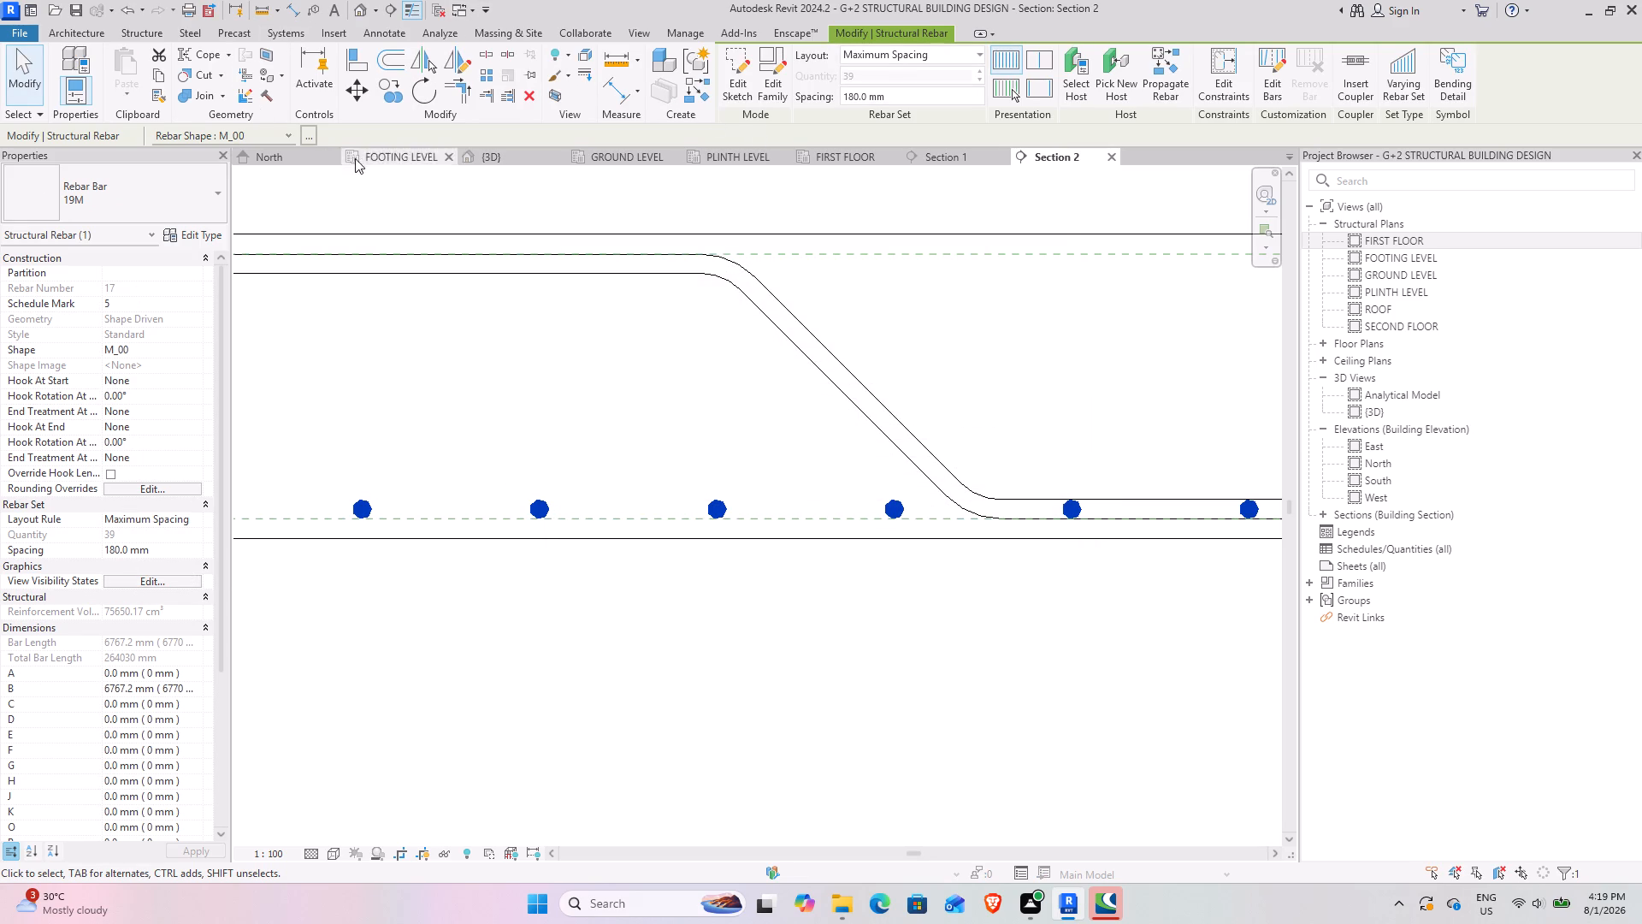
Examine the slab in the {3D} view from several sides, checking the straight bar set against the cranked bars and columns.
{"action": "left_click", "coordinate": [485, 162]}
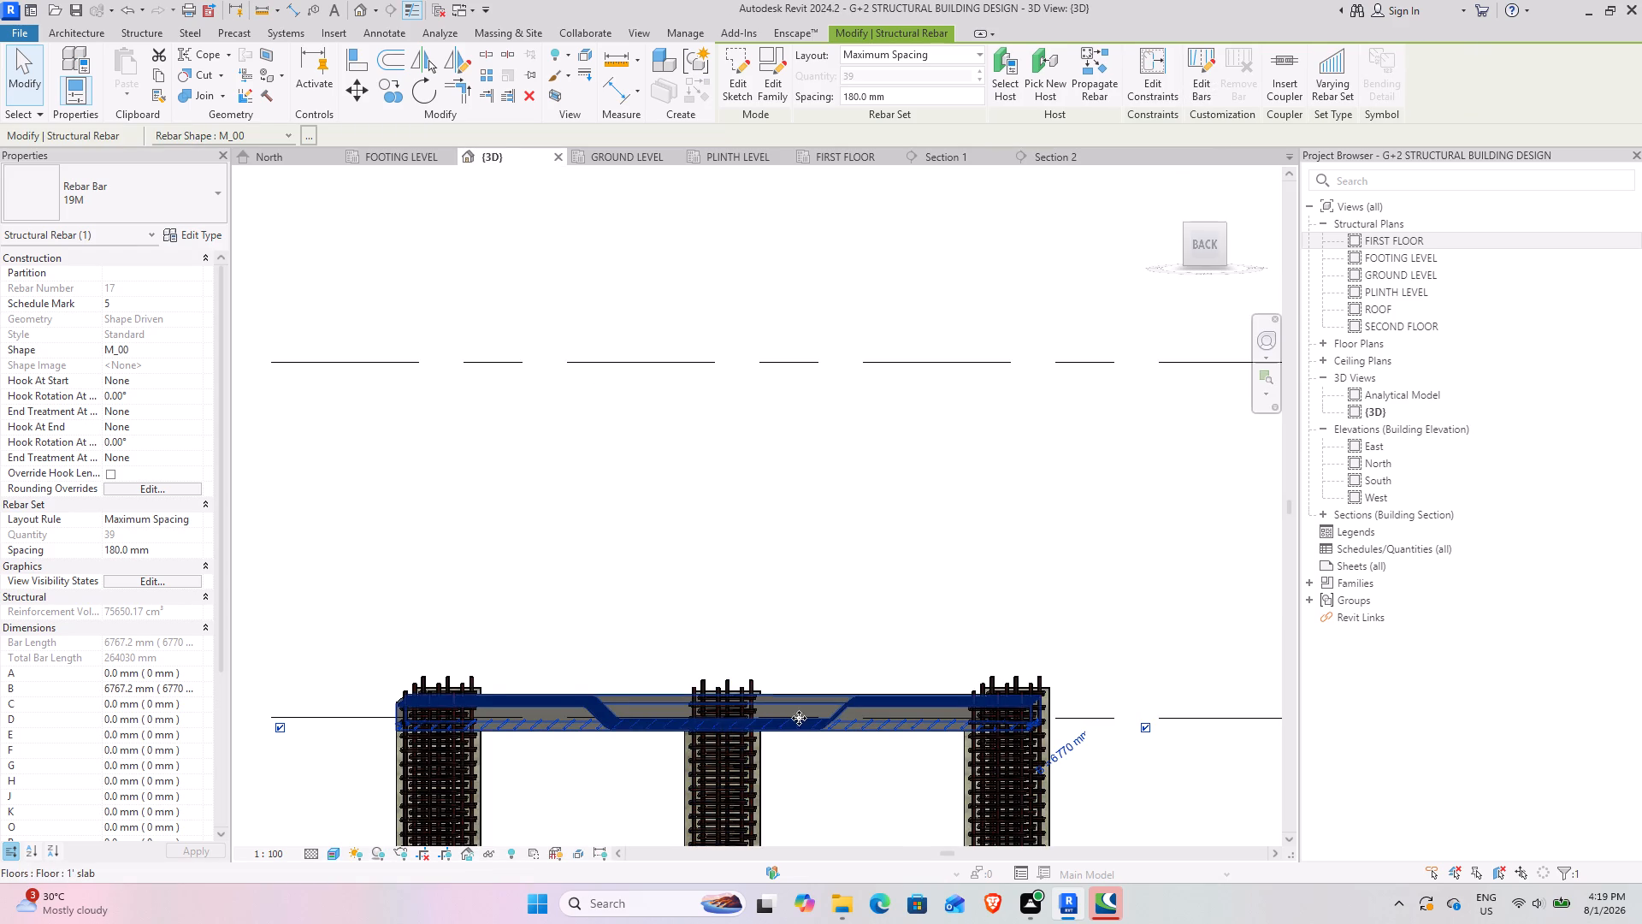
{"action": "middle_click_drag", "start_coordinate": [792, 718], "coordinate": [753, 767], "text": "shift"}
{"action": "scroll", "coordinate": [800, 691], "scroll_direction": "down", "scroll_amount": 4}
{"action": "middle_click_drag", "start_coordinate": [836, 762], "coordinate": [843, 673], "text": "shift"}
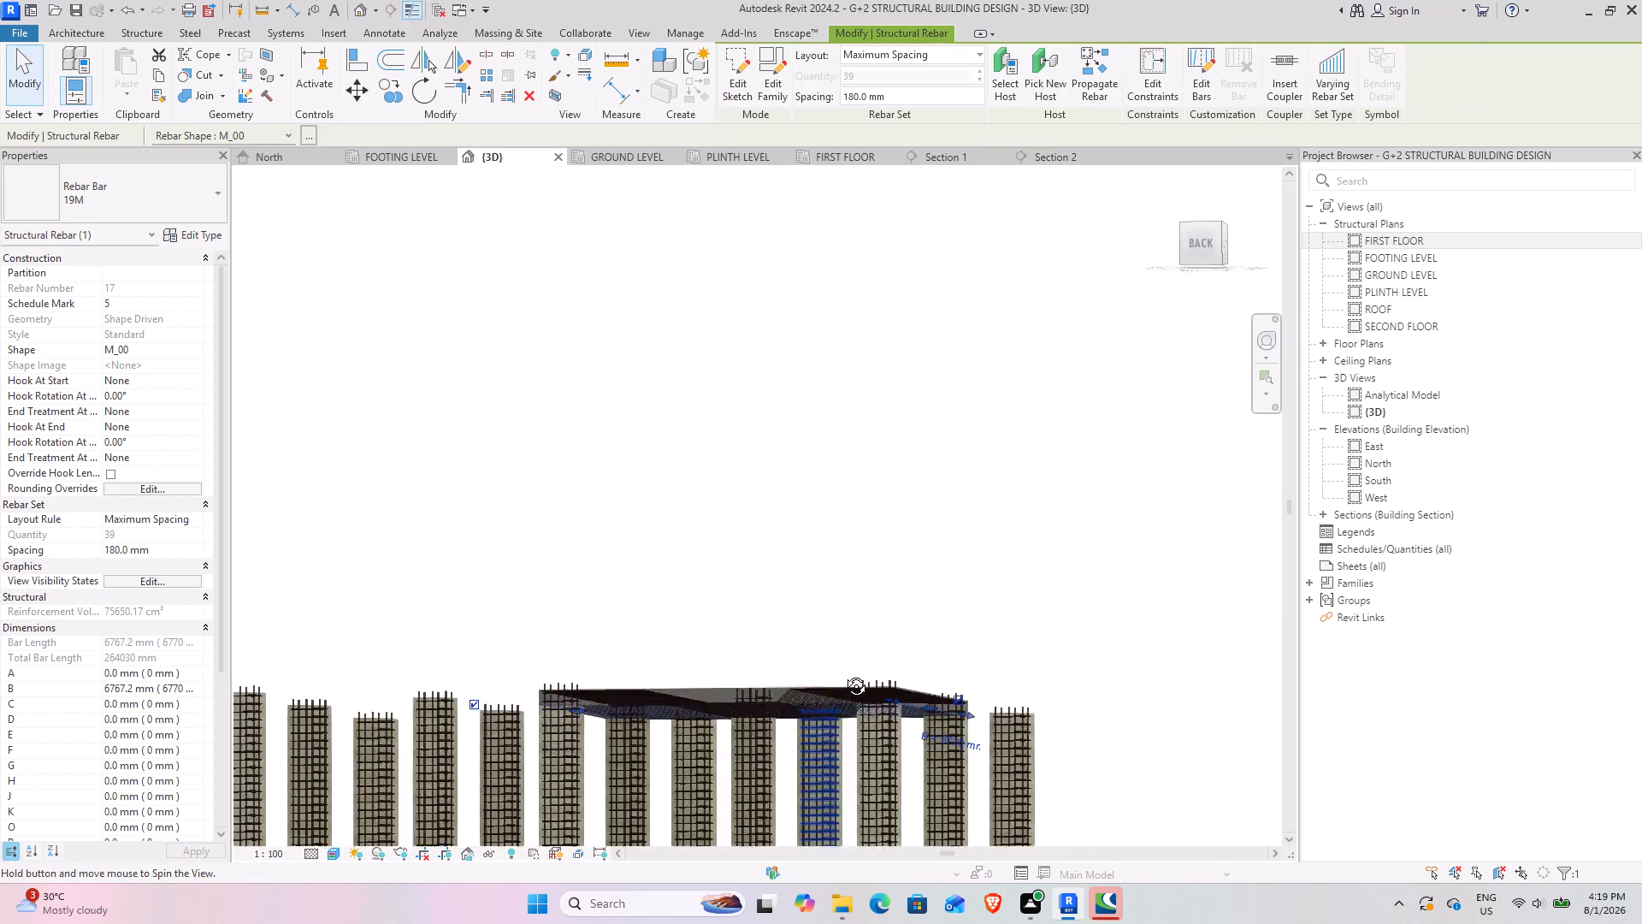
{"action": "middle_click_drag", "start_coordinate": [843, 673], "coordinate": [862, 785], "text": "shift"}
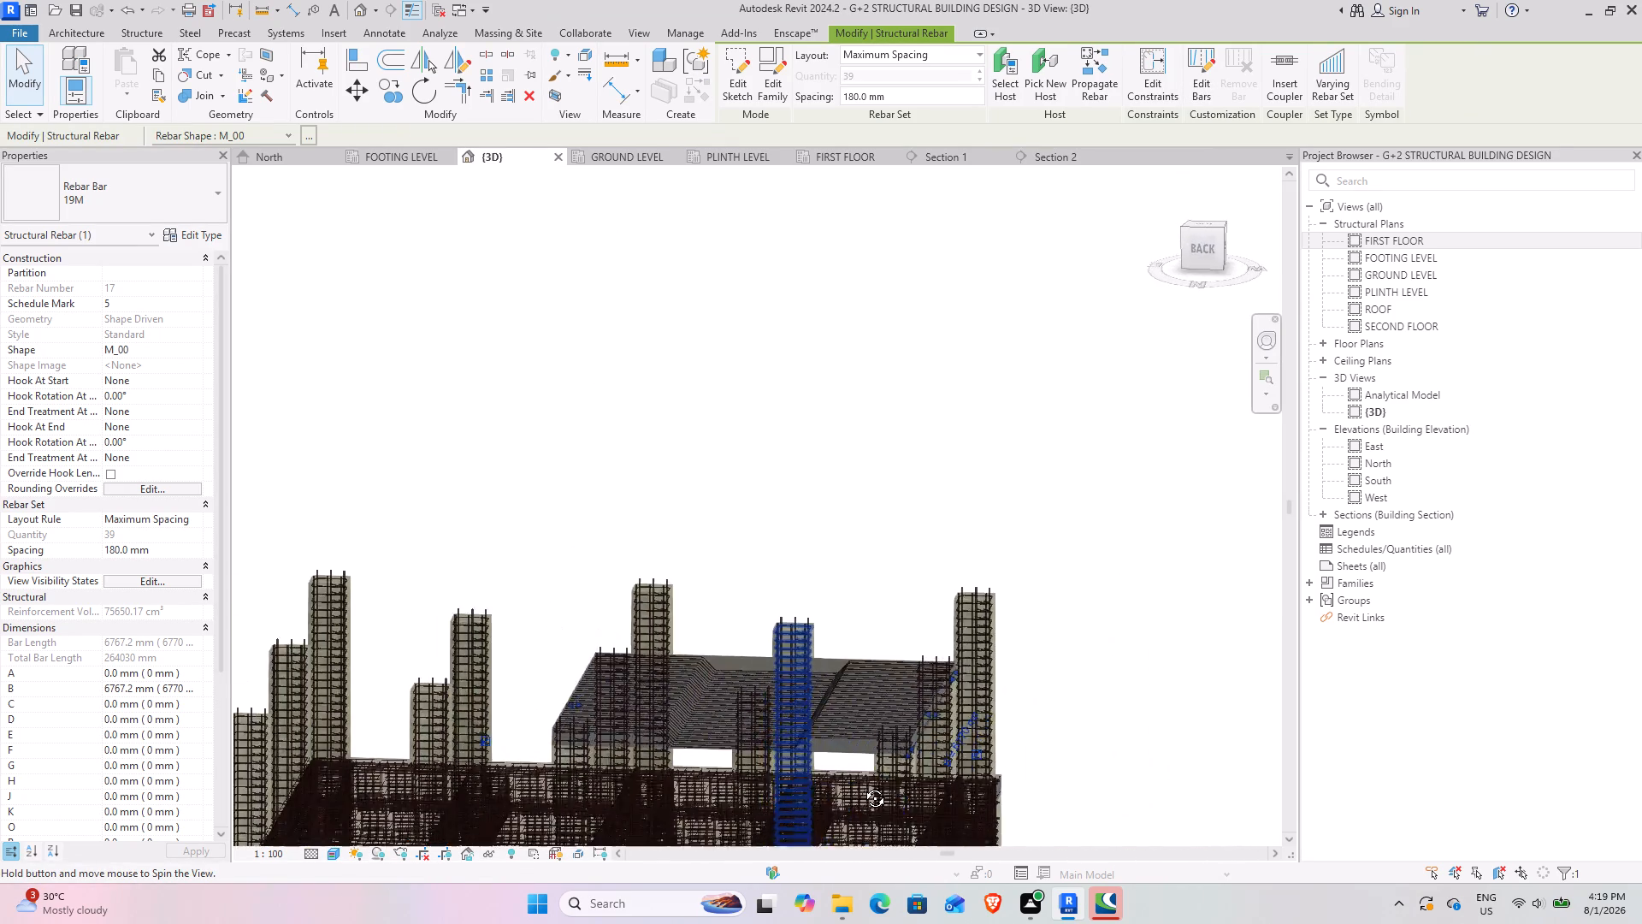
{"action": "middle_click_drag", "start_coordinate": [862, 785], "coordinate": [1010, 714], "text": "shift"}
{"action": "scroll", "coordinate": [967, 687], "scroll_direction": "up", "scroll_amount": 4}
{"action": "middle_click_drag", "start_coordinate": [960, 696], "coordinate": [927, 705], "text": "shift"}
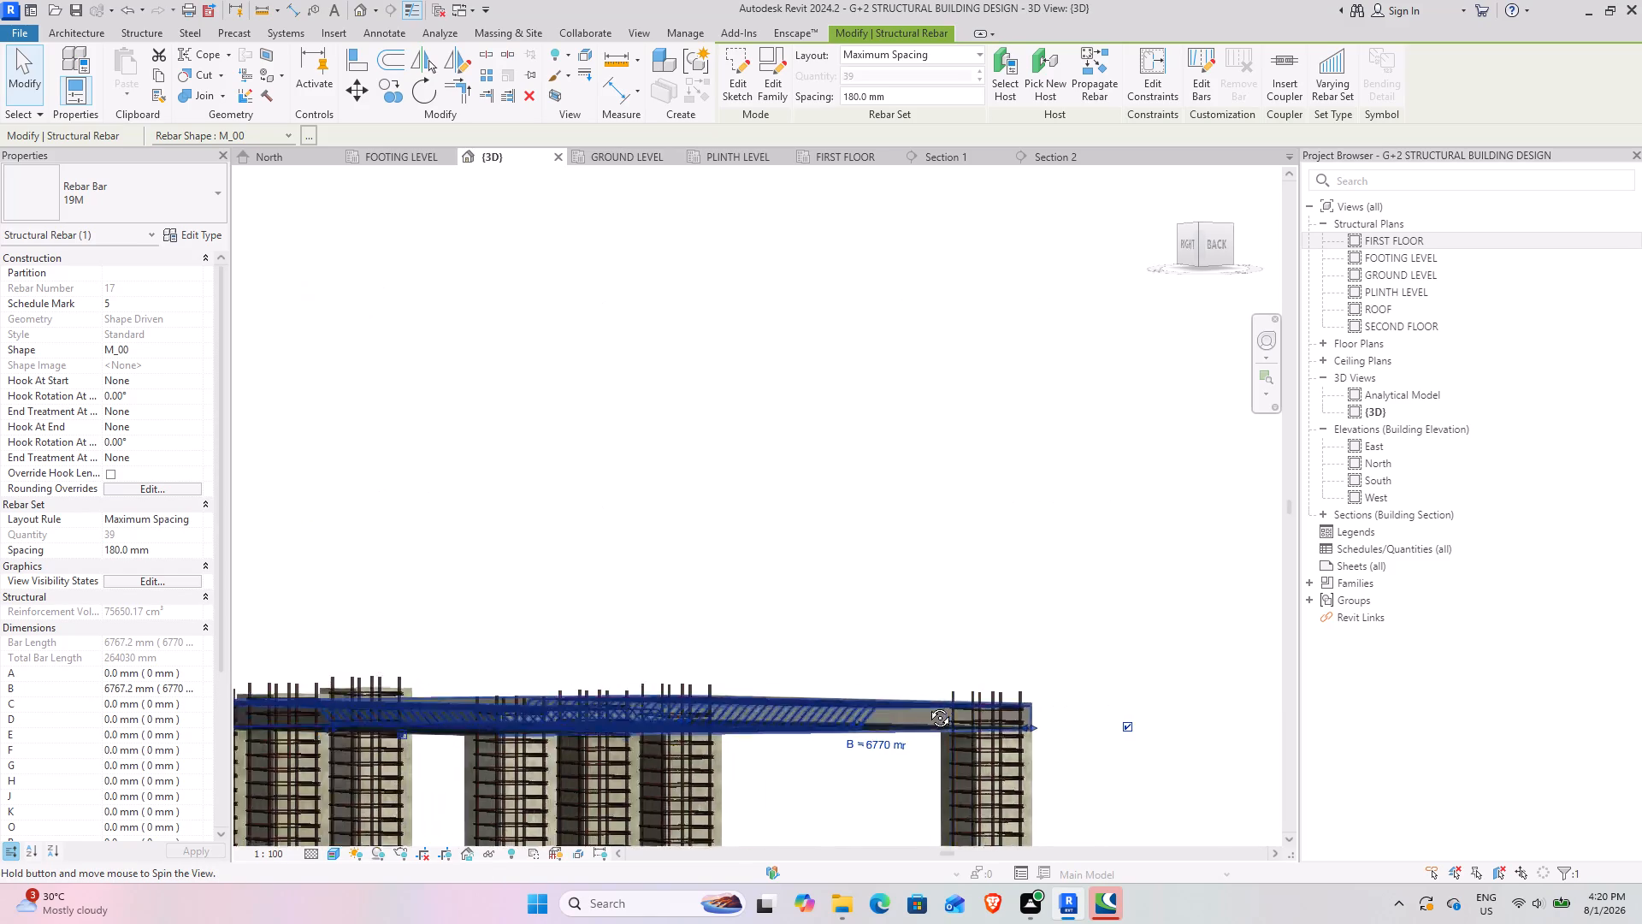
{"action": "middle_click_drag", "start_coordinate": [927, 705], "coordinate": [806, 670], "text": "shift"}
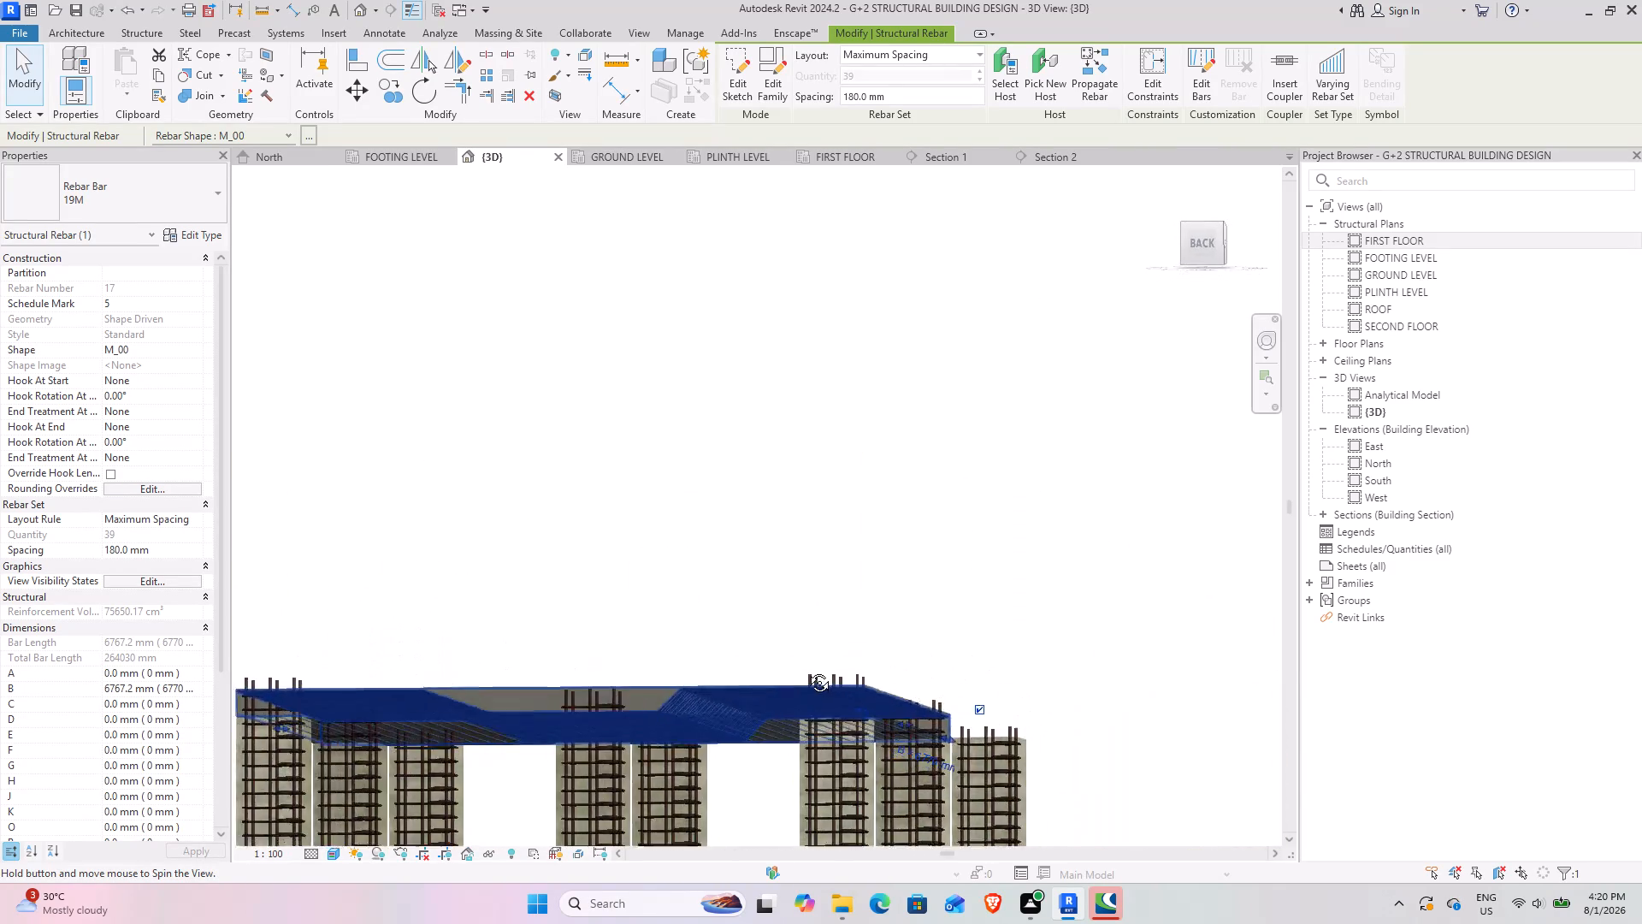
{"action": "middle_click_drag", "start_coordinate": [806, 670], "coordinate": [855, 702], "text": "shift"}
{"action": "middle_click_drag", "start_coordinate": [863, 717], "coordinate": [737, 795], "text": "shift"}
{"action": "scroll", "coordinate": [850, 719], "scroll_direction": "down", "scroll_amount": 1, "text": "shift"}
{"action": "scroll", "coordinate": [726, 655], "scroll_direction": "down", "scroll_amount": 8}
{"action": "middle_click_drag", "start_coordinate": [694, 691], "coordinate": [842, 640], "text": "shift"}
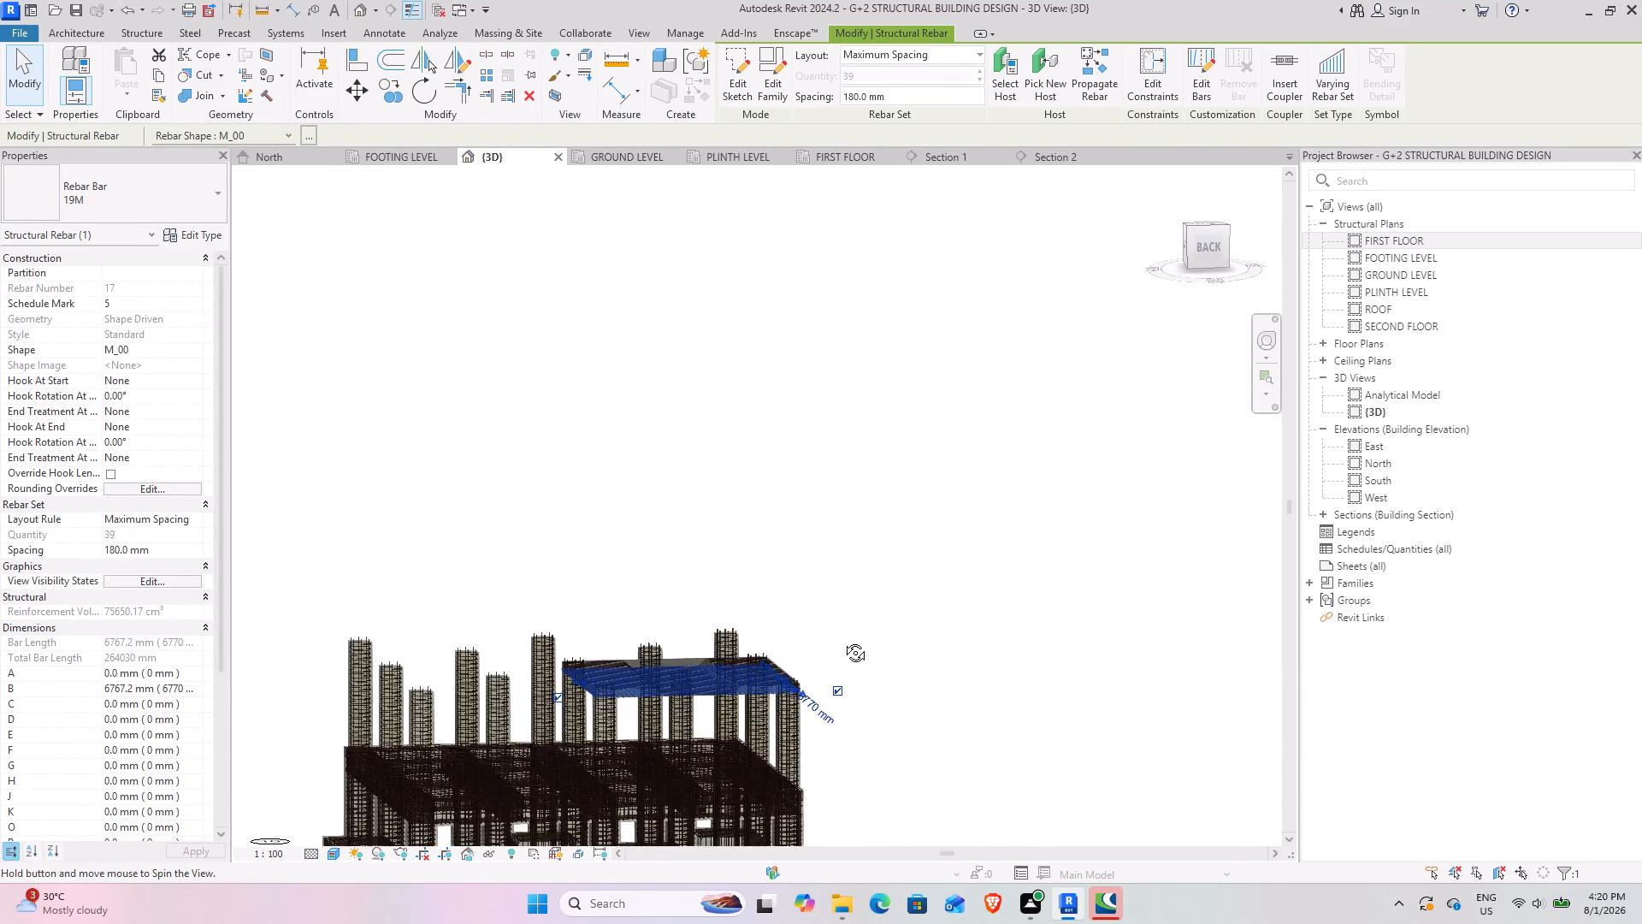
{"action": "middle_click_drag", "start_coordinate": [842, 640], "coordinate": [715, 735], "text": "shift"}
{"action": "scroll", "coordinate": [715, 646], "scroll_direction": "up", "scroll_amount": 2}
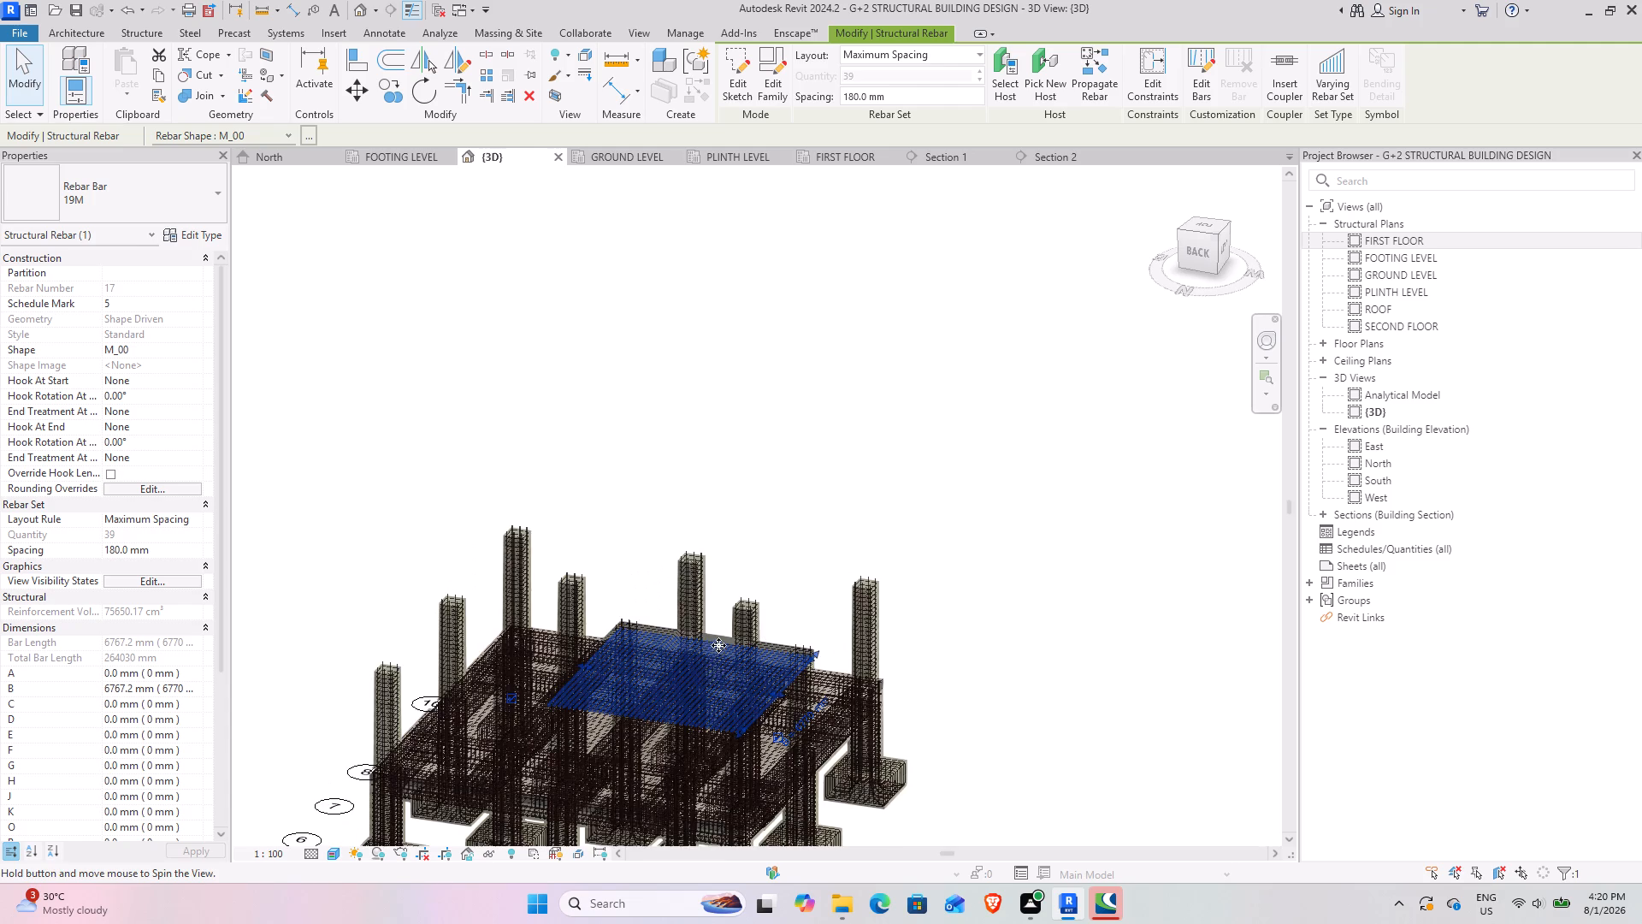
{"action": "scroll", "coordinate": [718, 645], "scroll_direction": "up", "scroll_amount": 4}
{"action": "middle_click_drag", "start_coordinate": [671, 697], "coordinate": [748, 577], "text": "shift"}
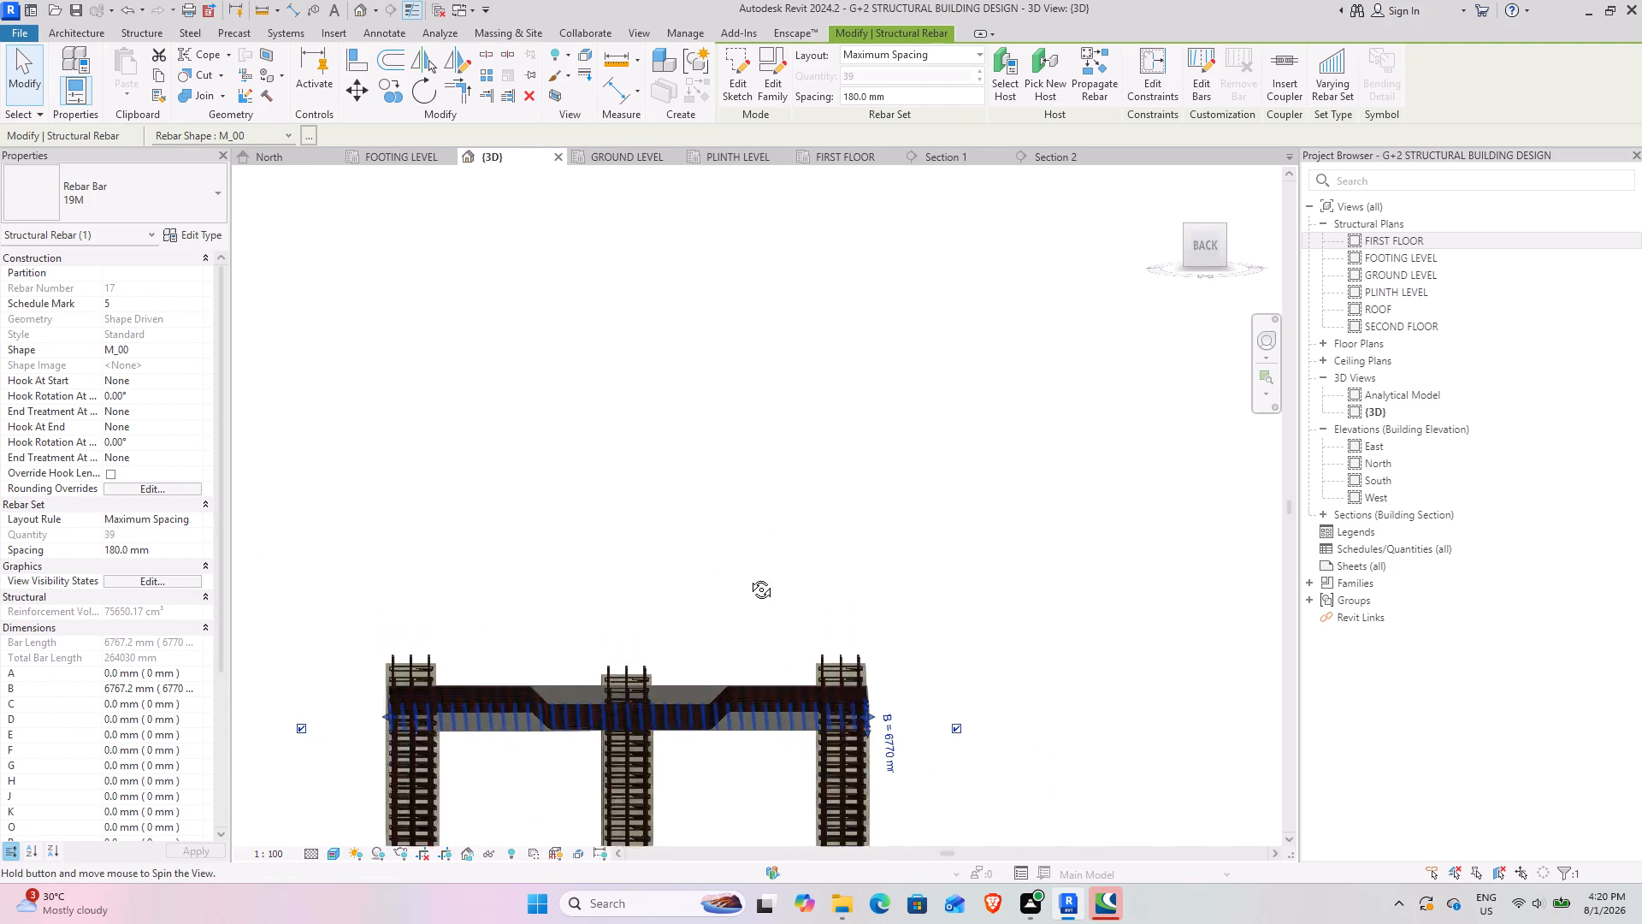
{"action": "middle_click_drag", "start_coordinate": [748, 577], "coordinate": [681, 623], "text": "shift"}
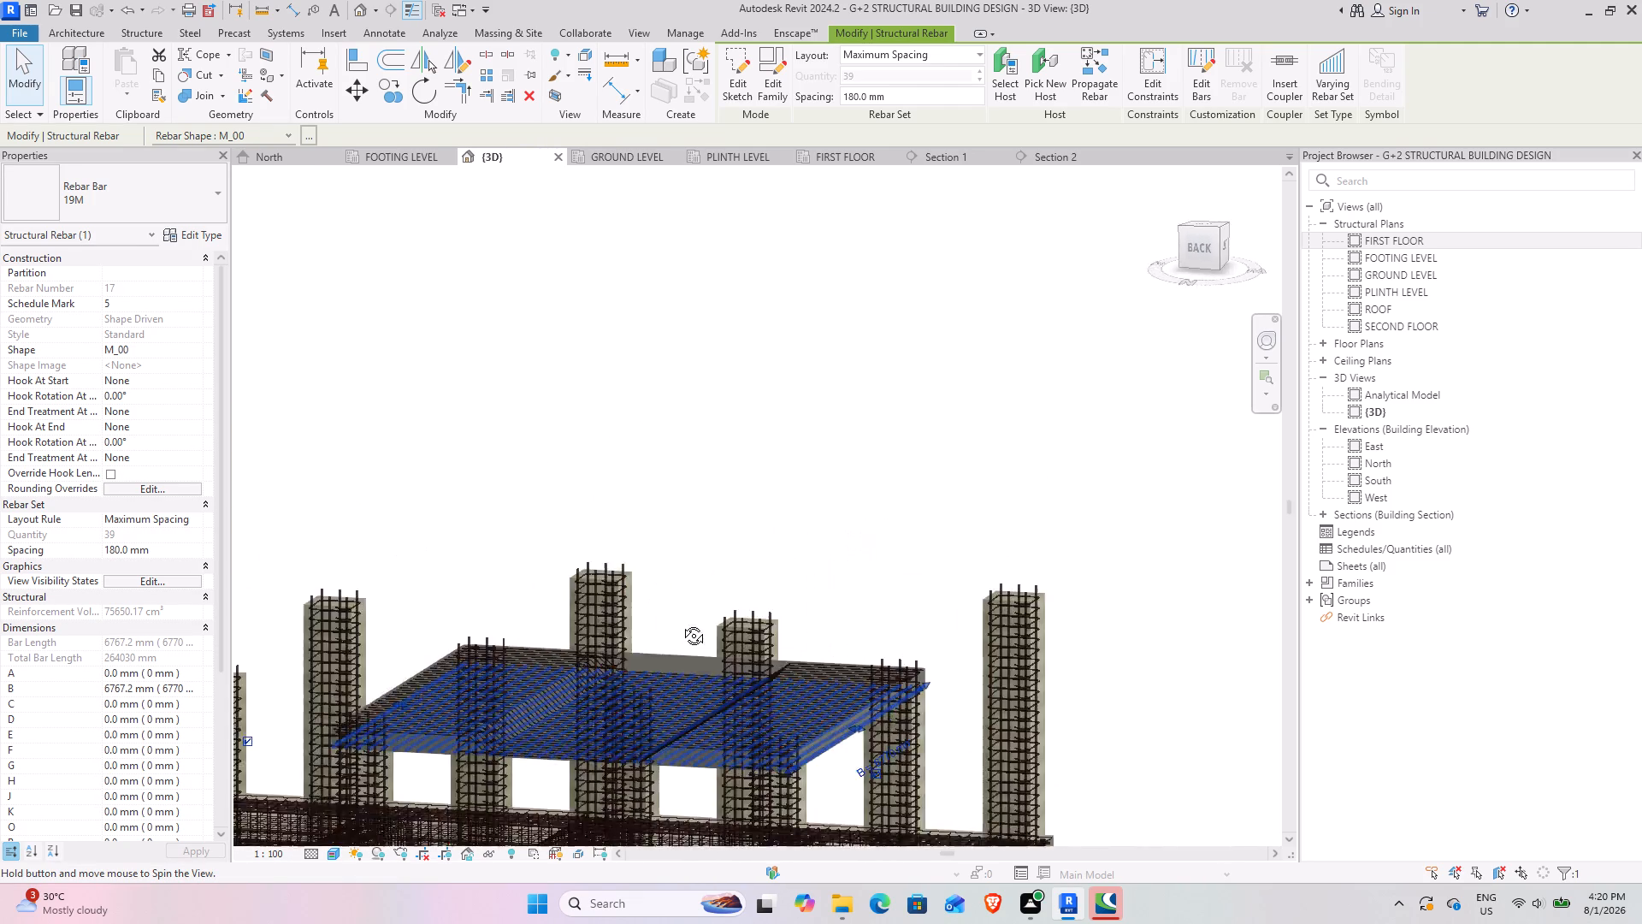
{"action": "middle_click_drag", "start_coordinate": [681, 623], "coordinate": [424, 577], "text": "shift"}
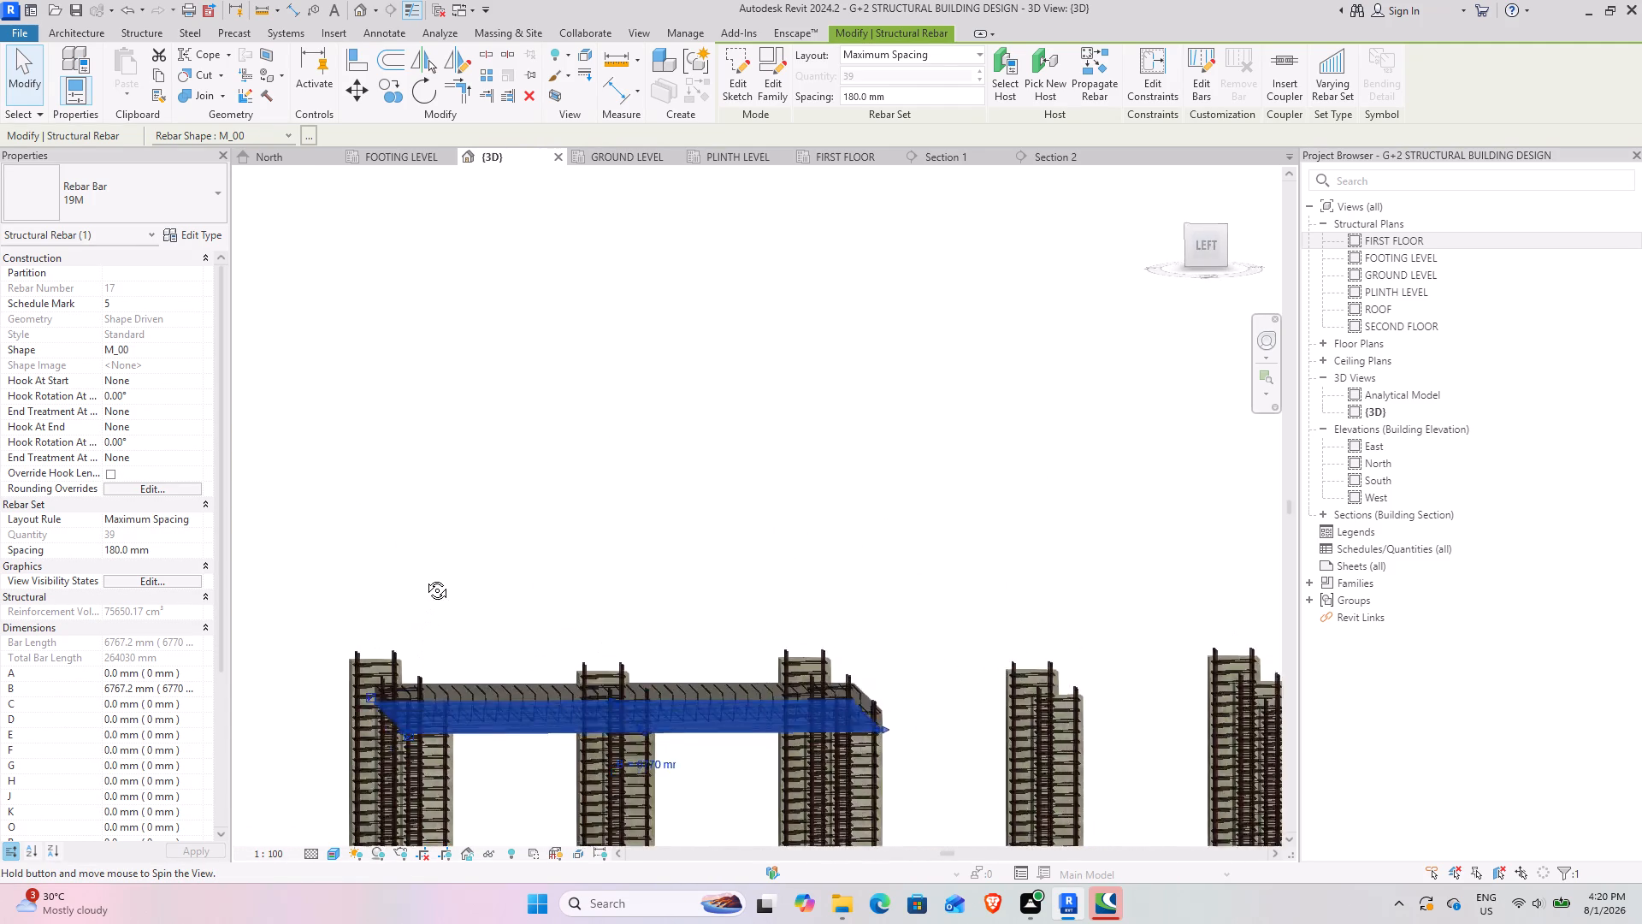
{"action": "middle_click_drag", "start_coordinate": [424, 577], "coordinate": [406, 566], "text": "shift"}
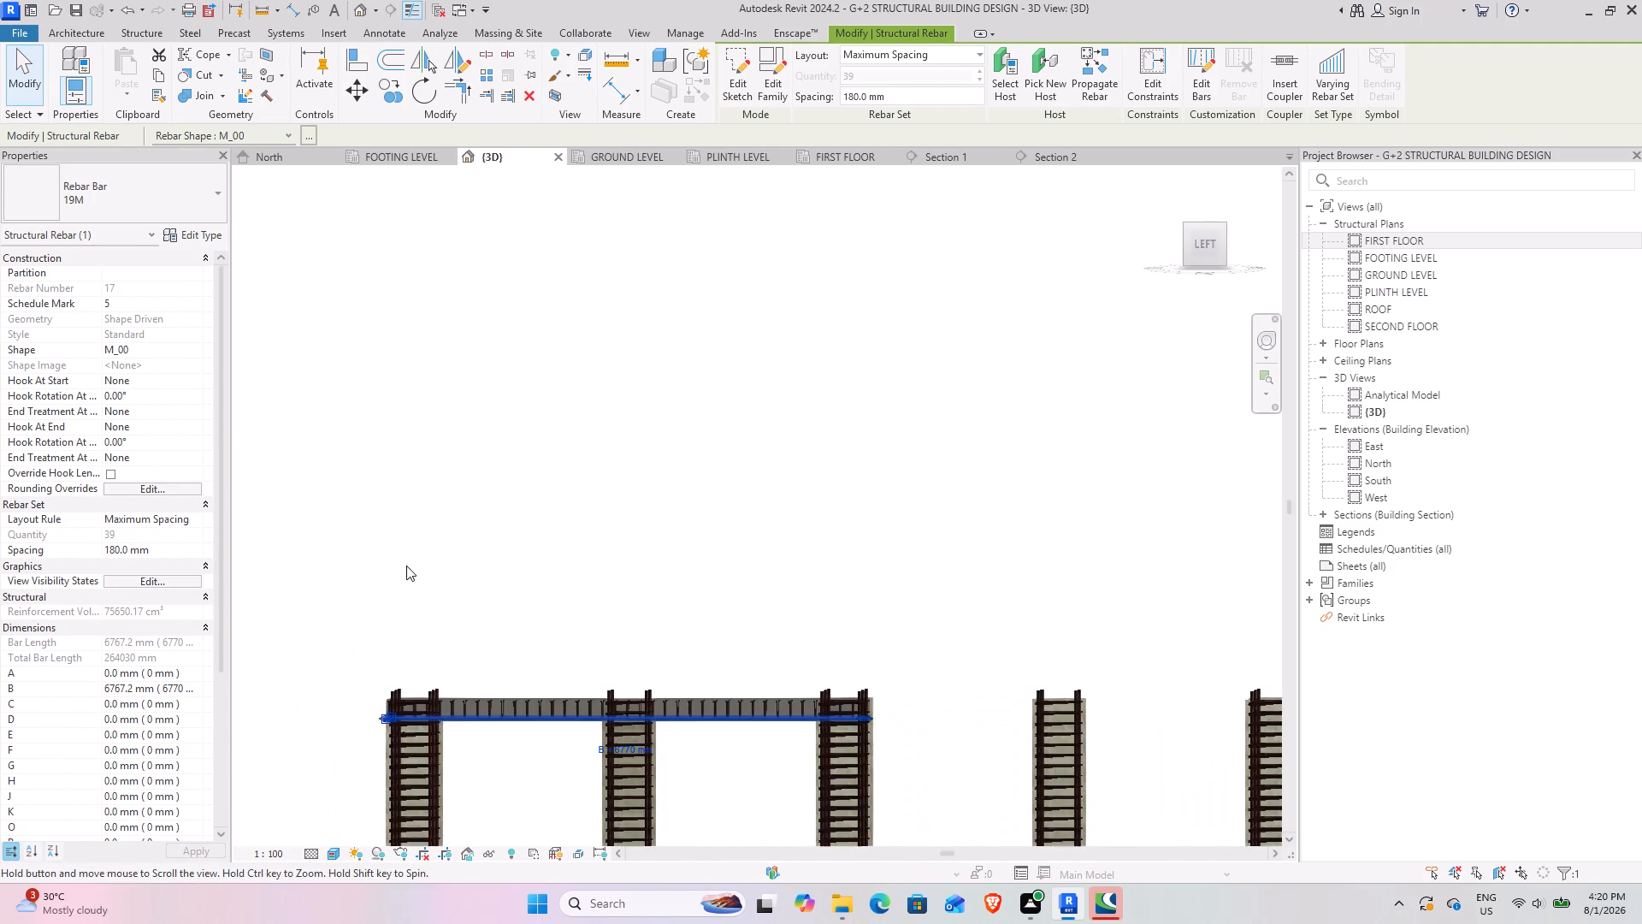
In the FIRST FLOOR plan, draw a section through the slab between grids 2 and 3, running from beyond grid 6 to past grid 8.
{"action": "left_click", "coordinate": [859, 161]}
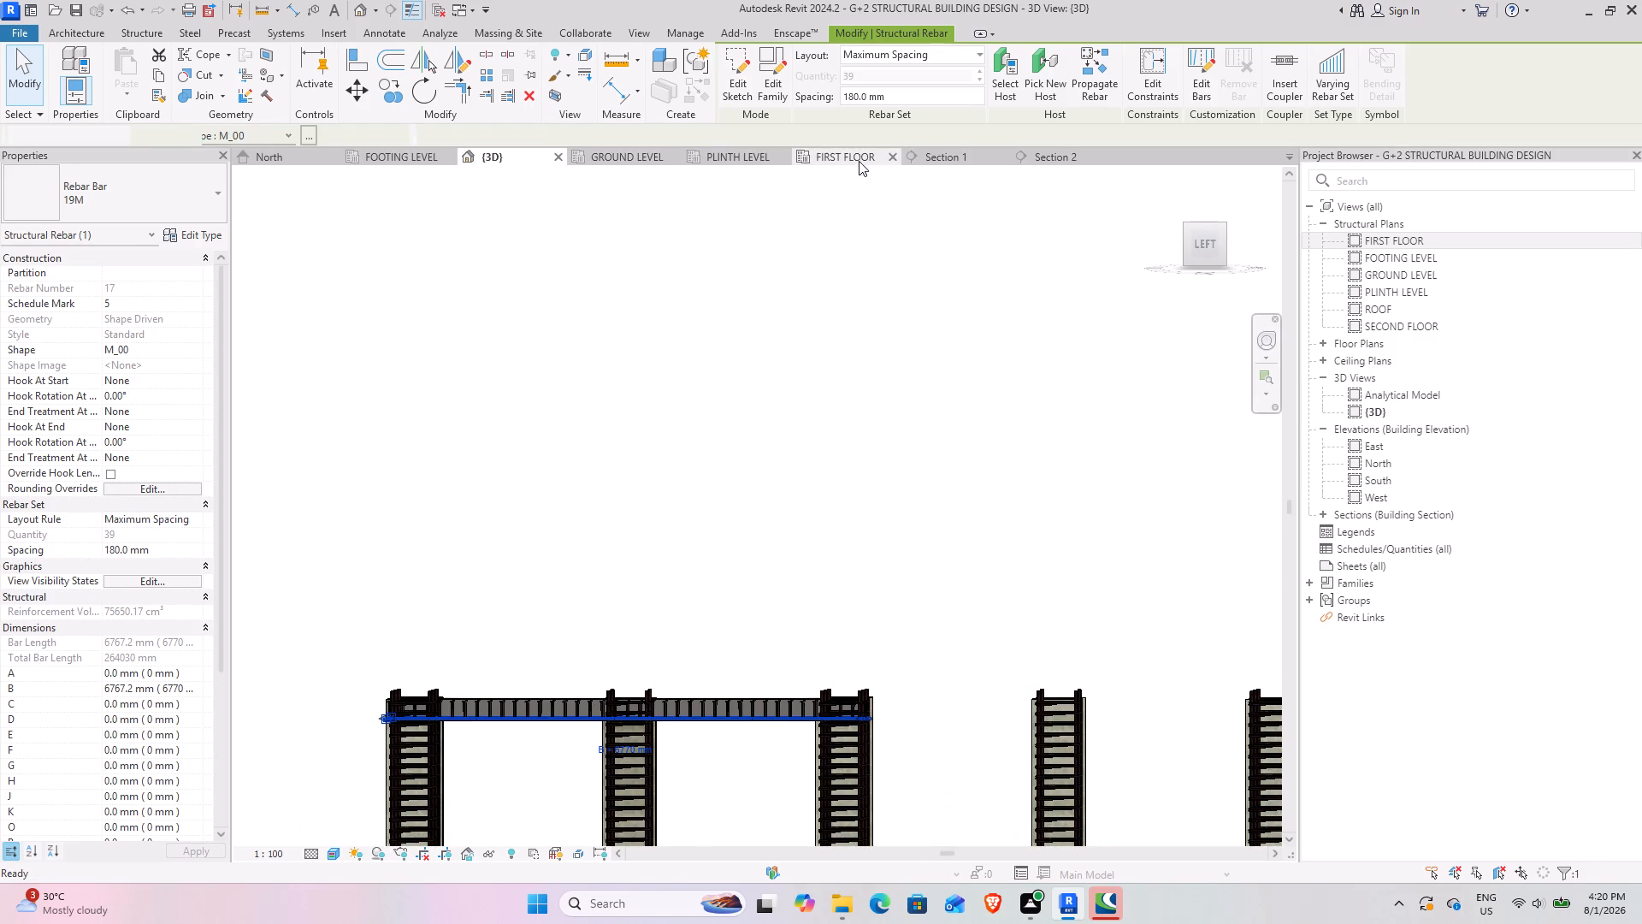
{"action": "scroll", "coordinate": [665, 502], "scroll_direction": "down", "scroll_amount": 3}
{"action": "middle_click_drag", "start_coordinate": [545, 583], "coordinate": [576, 556]}
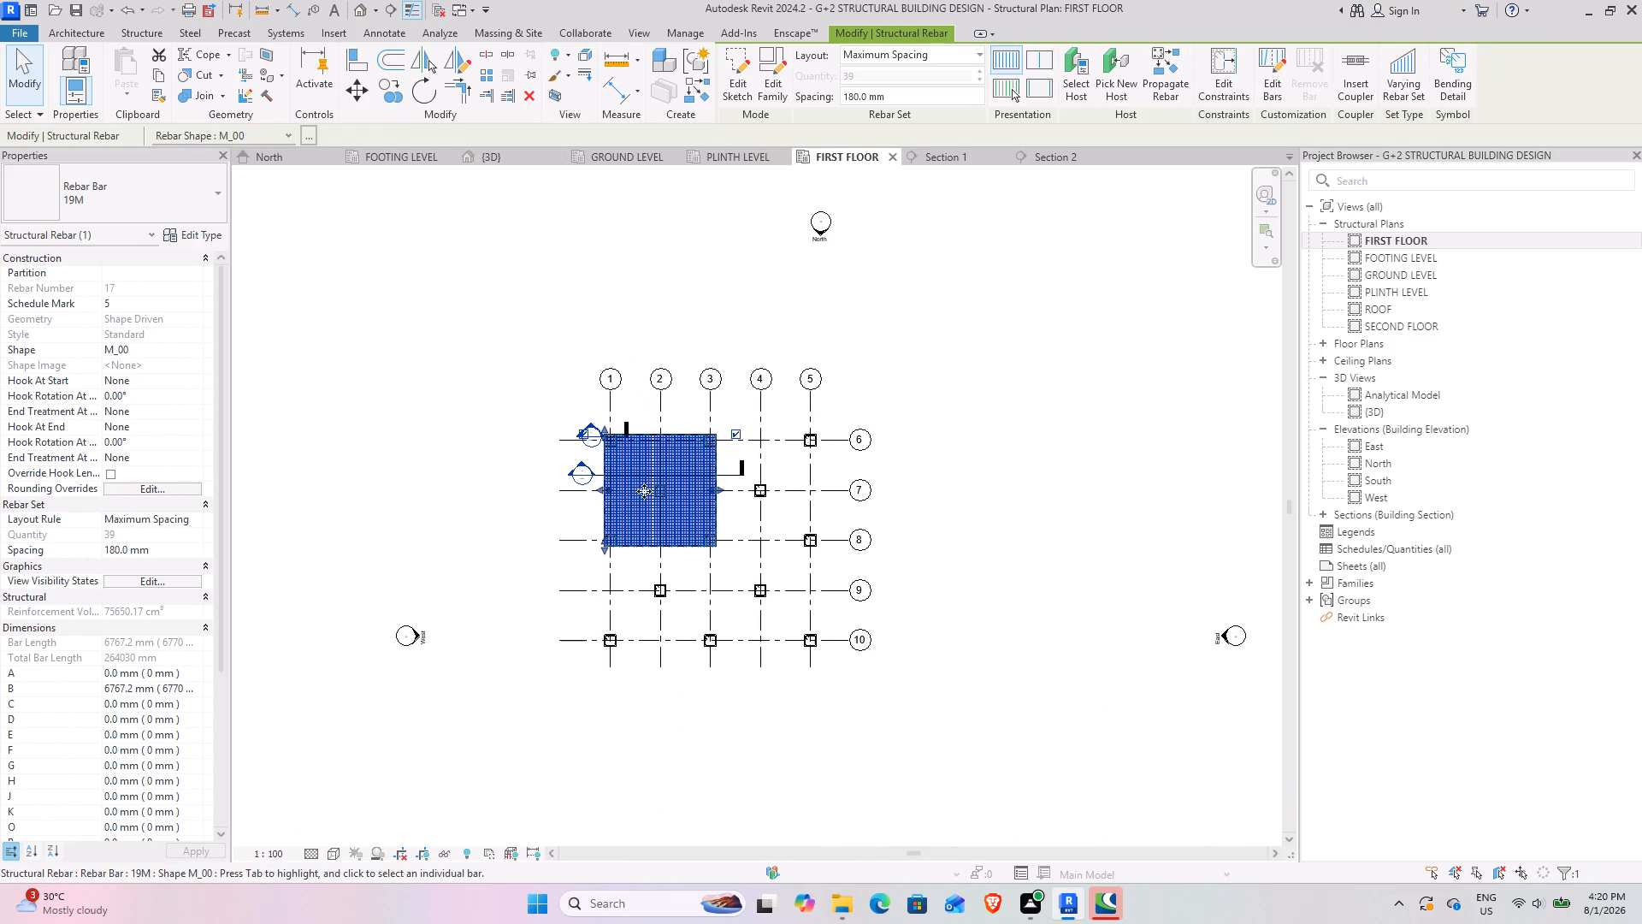
{"action": "scroll", "coordinate": [664, 438], "scroll_direction": "up", "scroll_amount": 11}
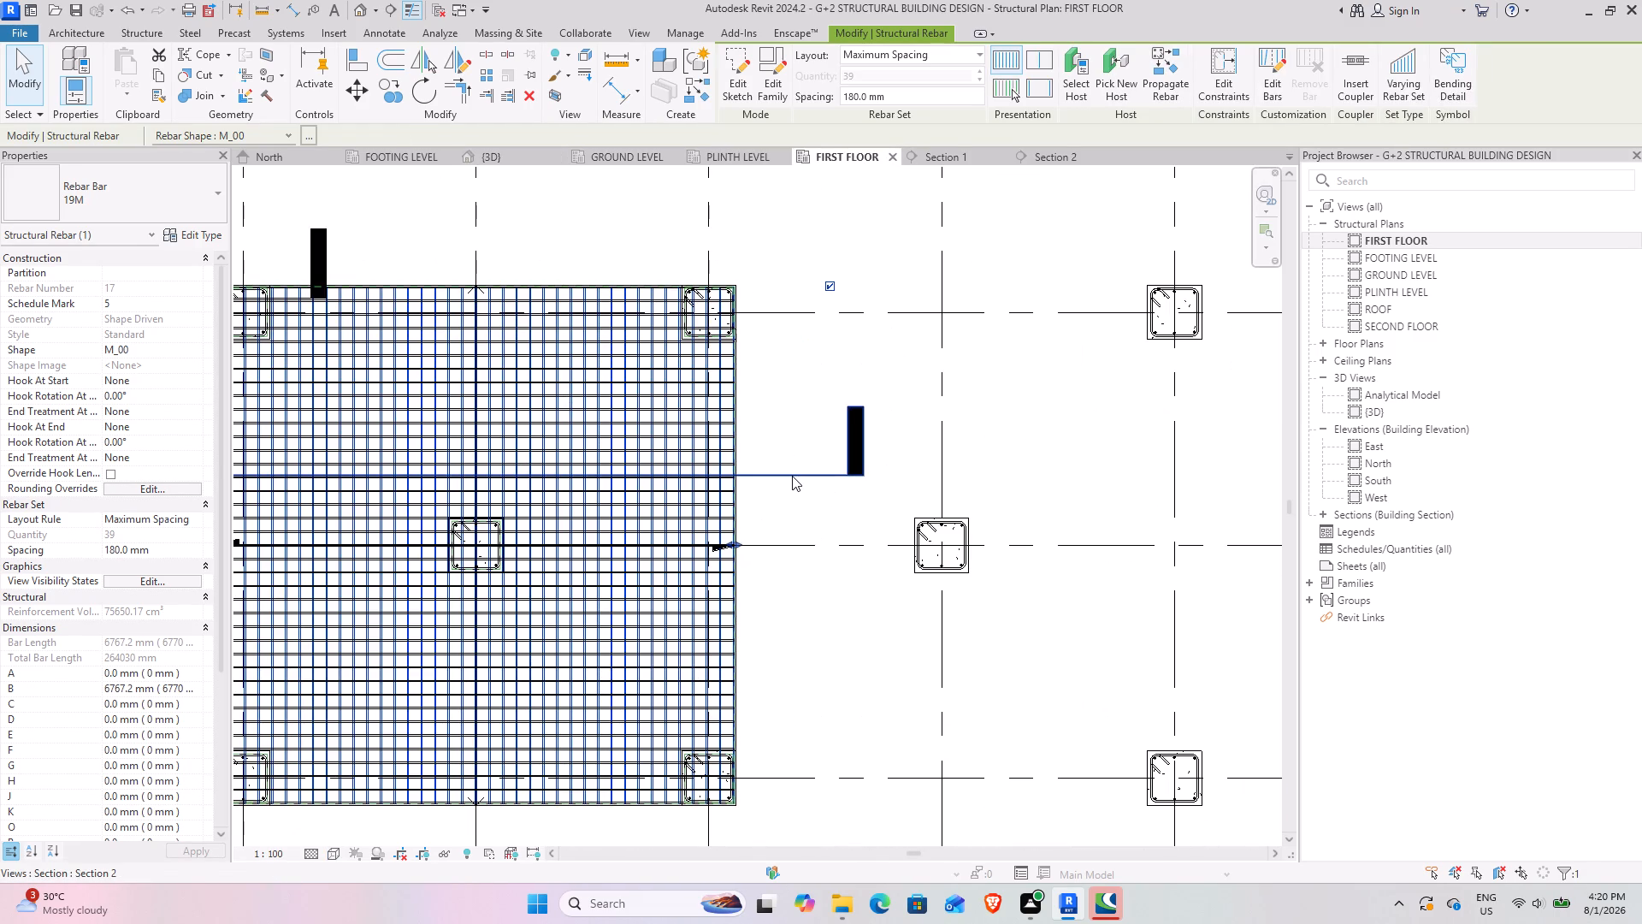
{"action": "left_click", "coordinate": [792, 476]}
{"action": "scroll", "coordinate": [818, 506], "scroll_direction": "down", "scroll_amount": 3}
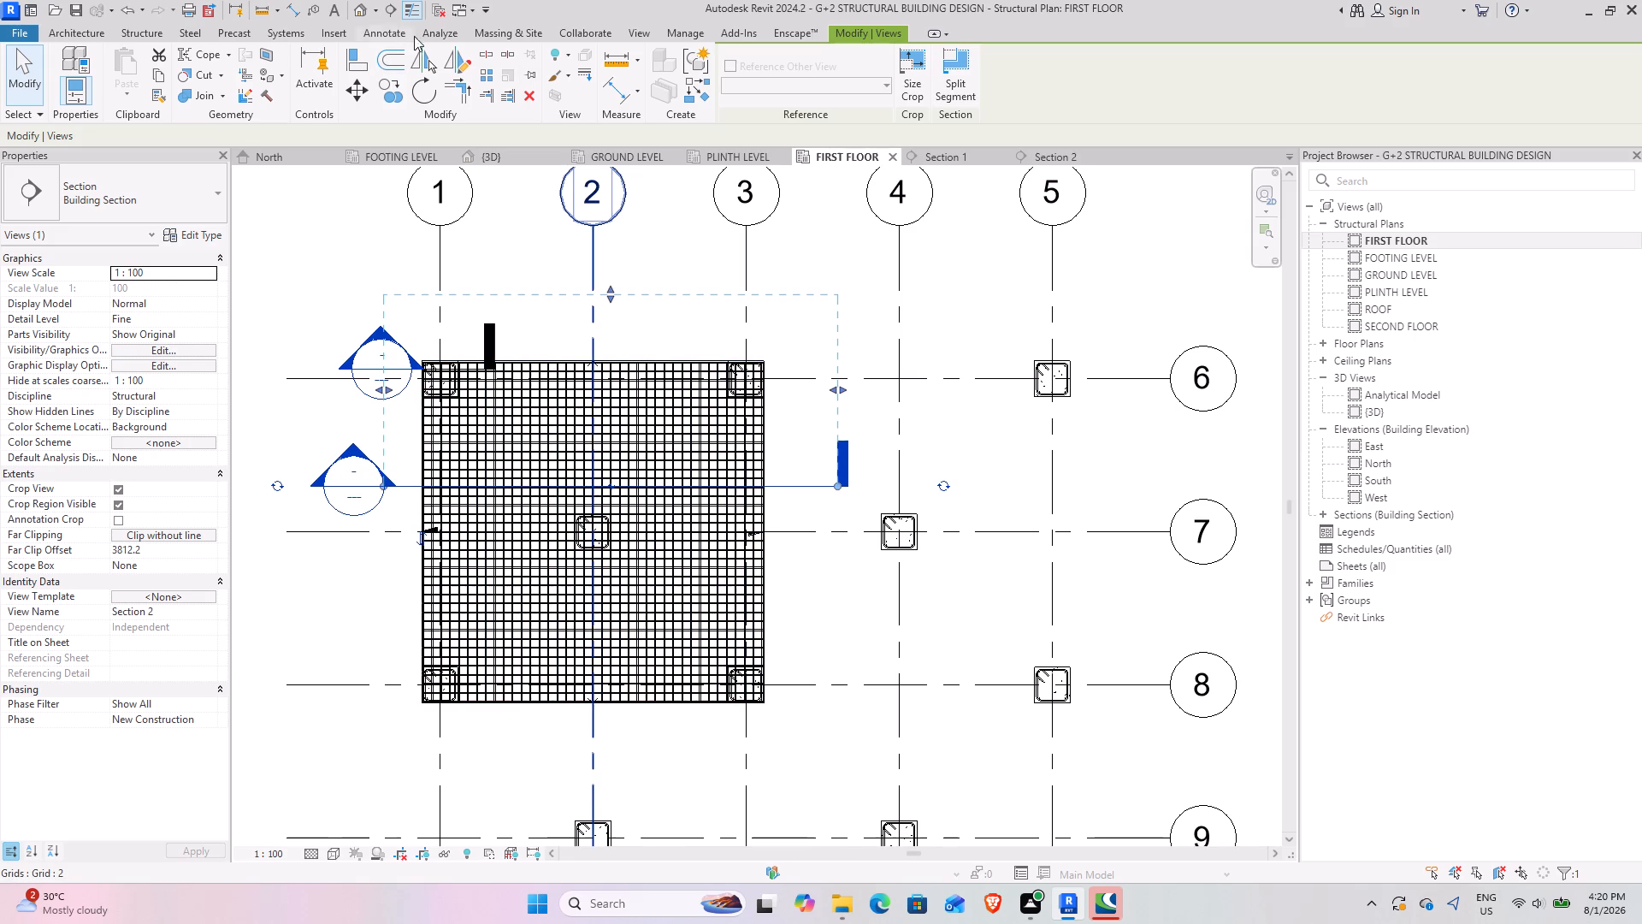
{"action": "left_click", "coordinate": [390, 9]}
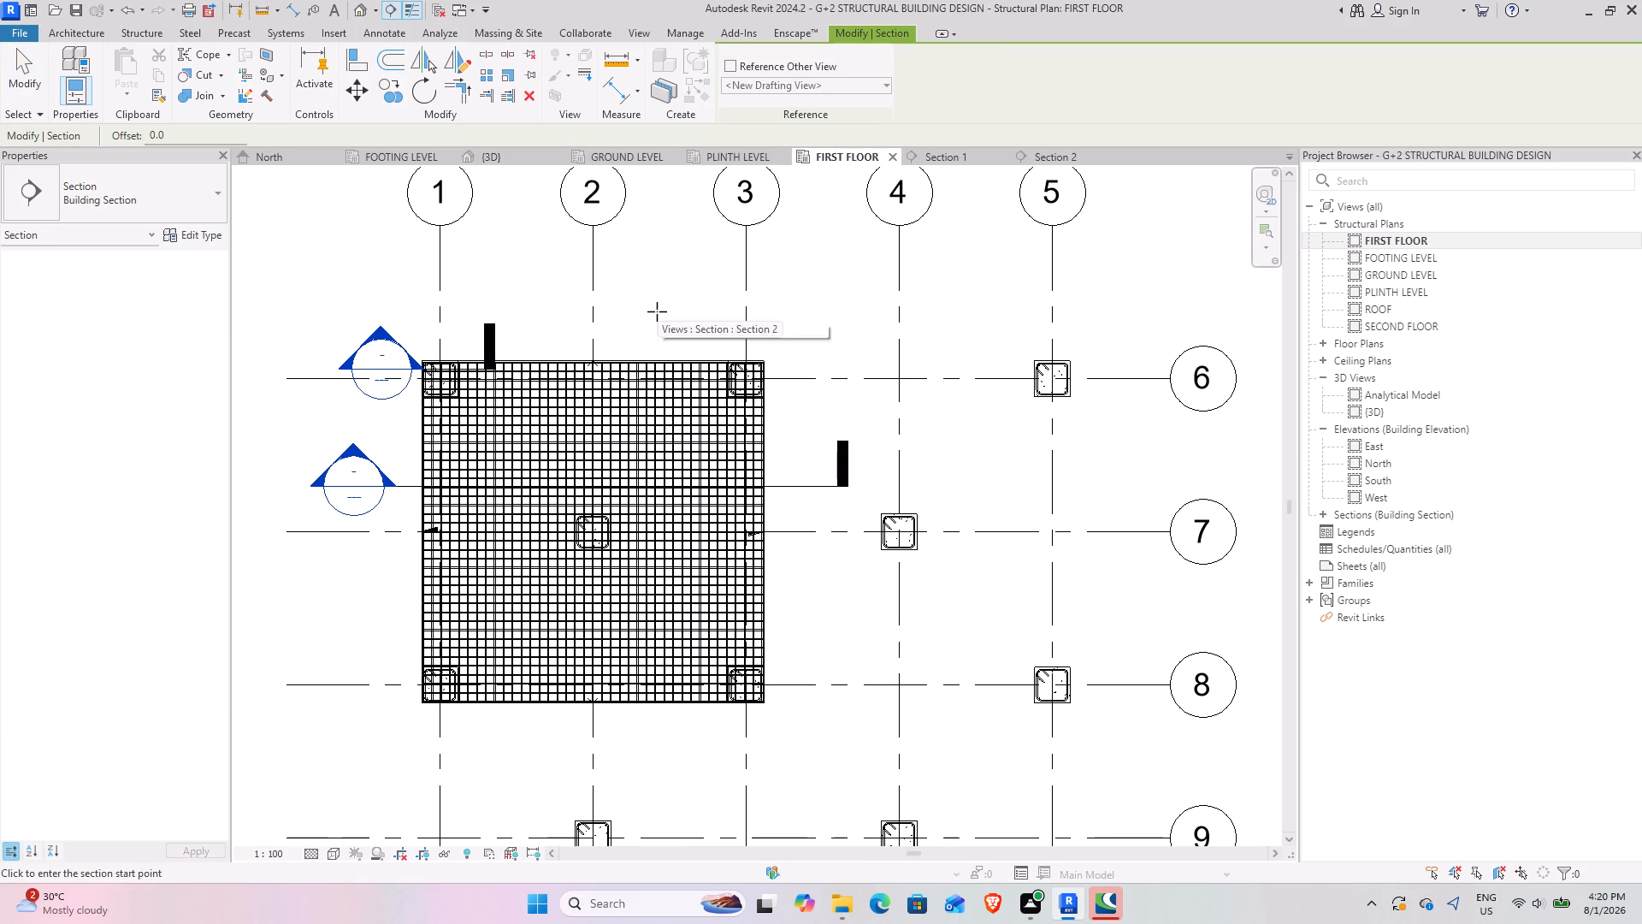
{"action": "left_click", "coordinate": [657, 311]}
{"action": "left_click", "coordinate": [663, 773]}
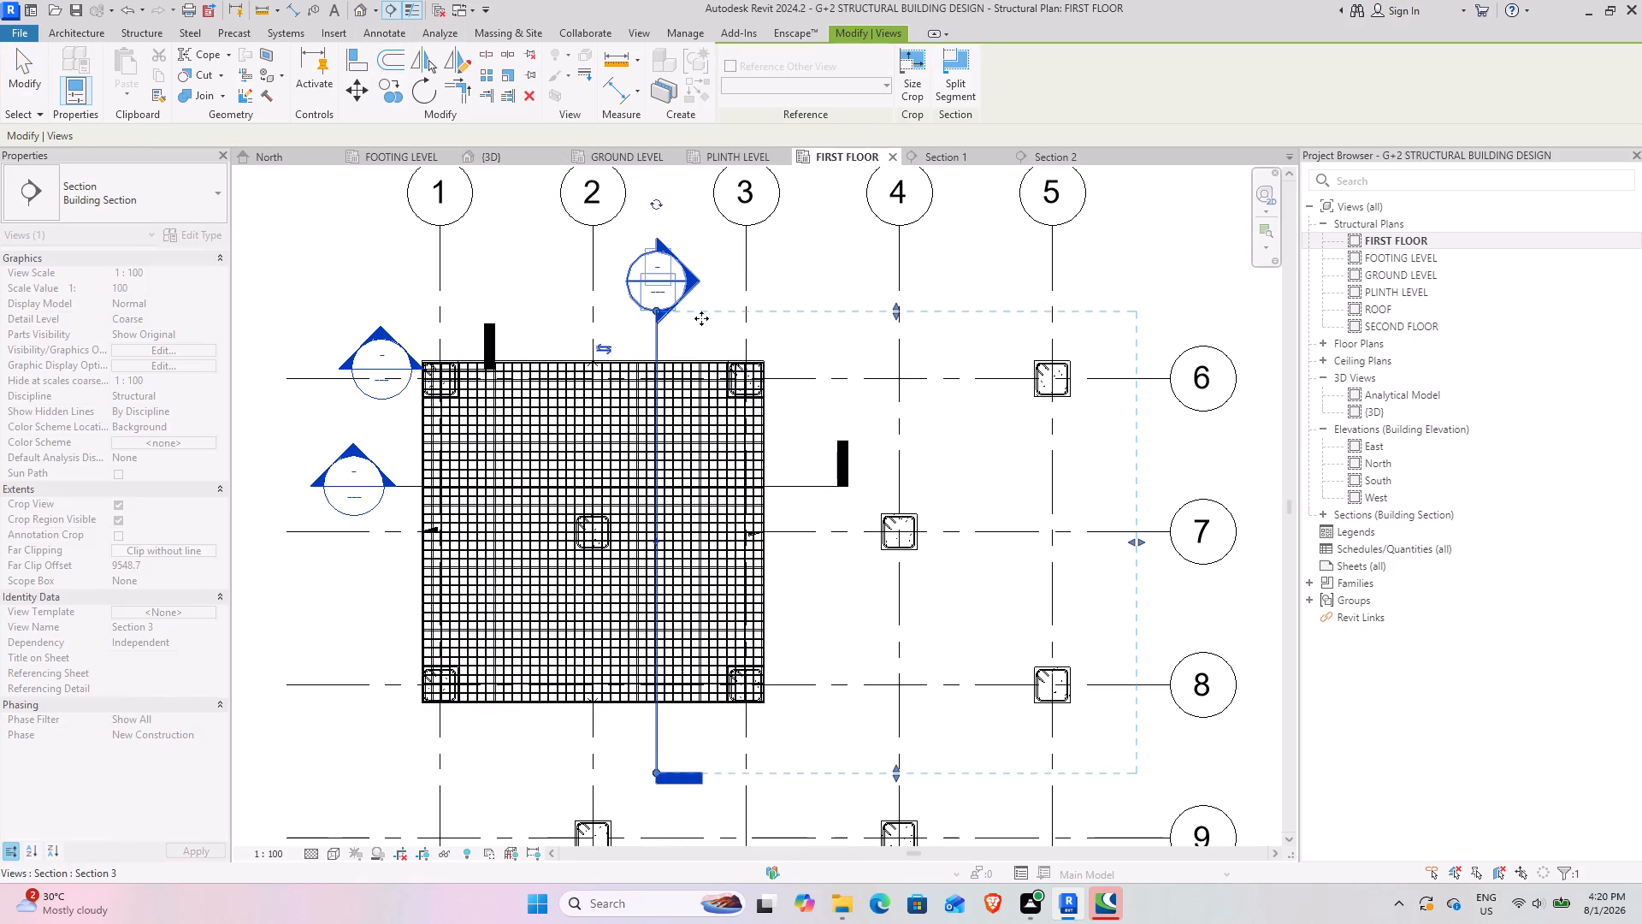
Open the new section's view and temporarily hide the Section 2 marker in it.
{"action": "right_click", "coordinate": [643, 296]}
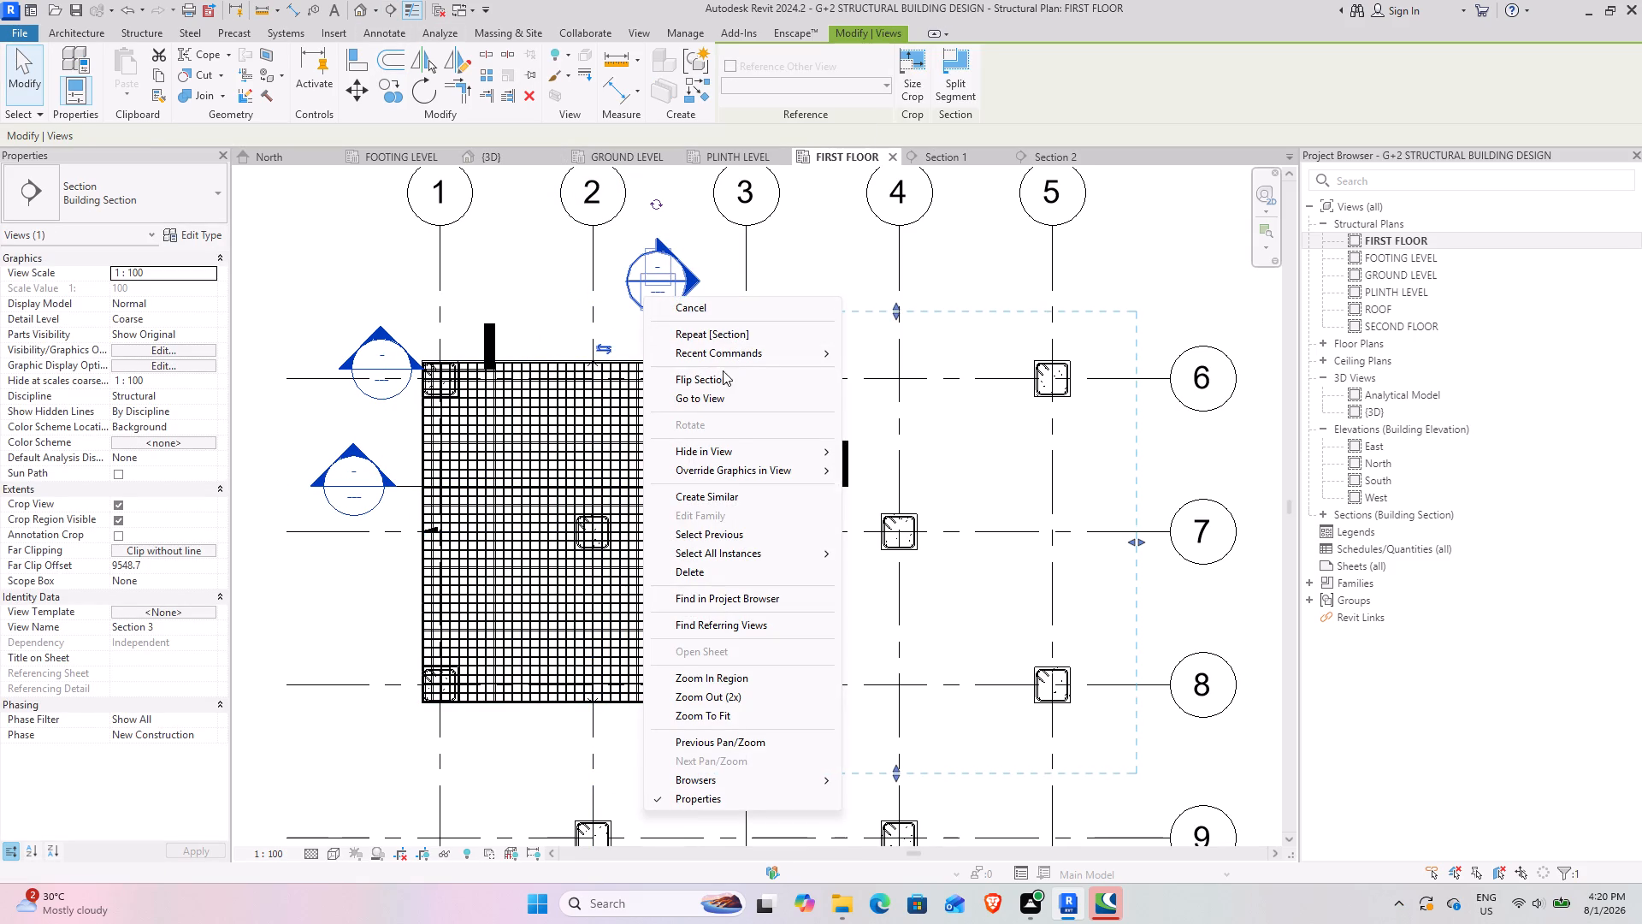
{"action": "left_click", "coordinate": [729, 400]}
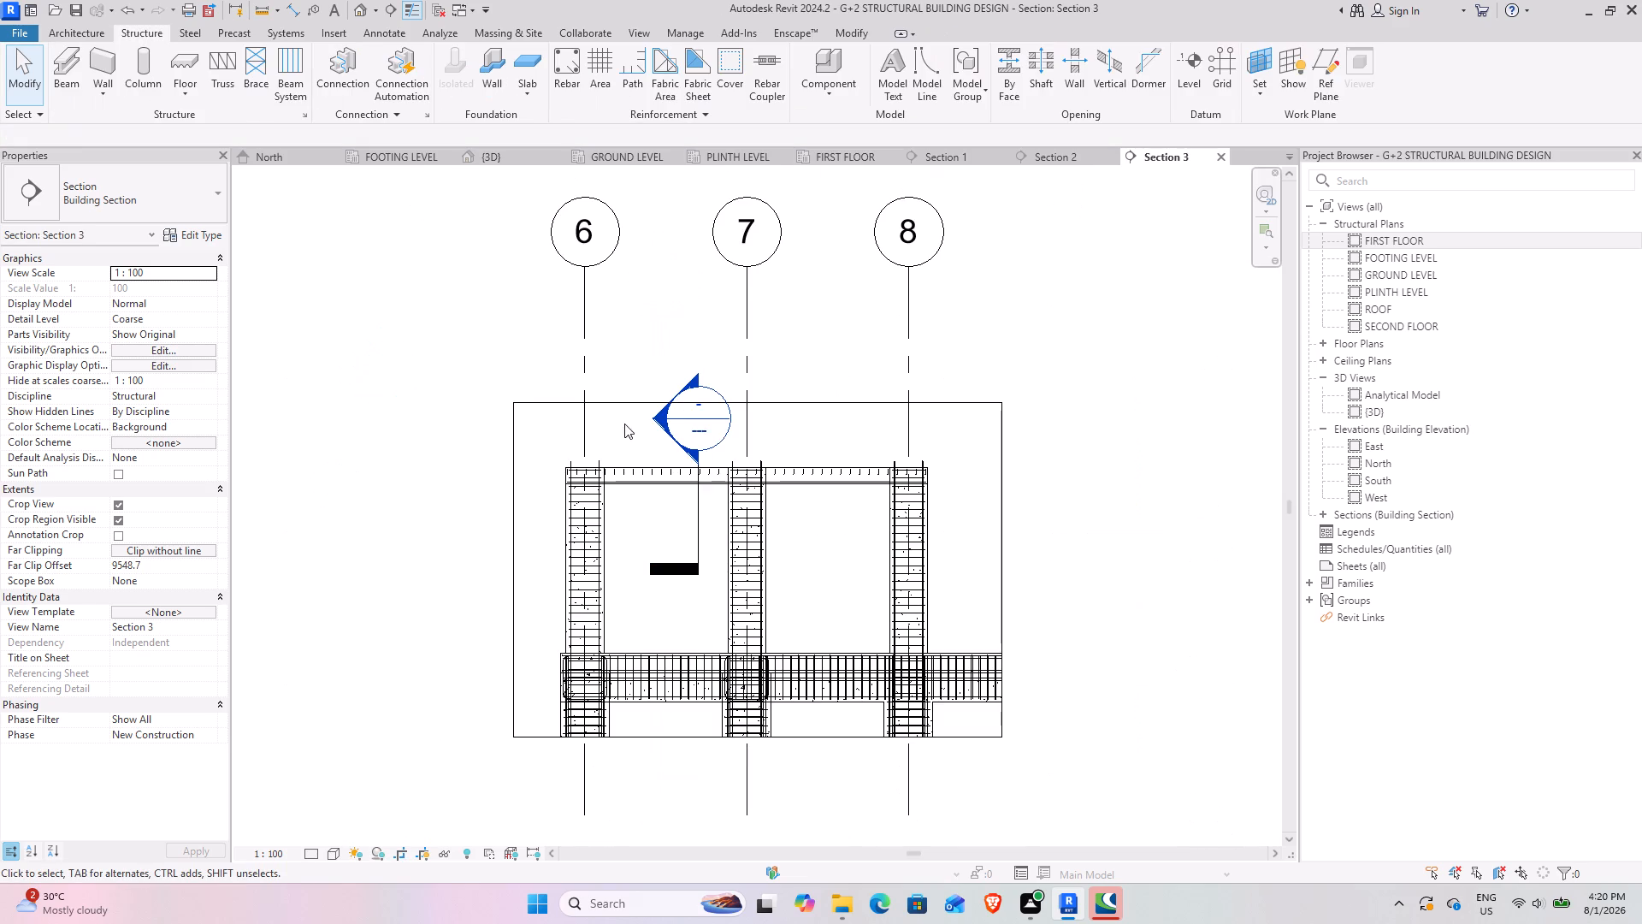
{"action": "scroll", "coordinate": [686, 486], "scroll_direction": "up", "scroll_amount": 3}
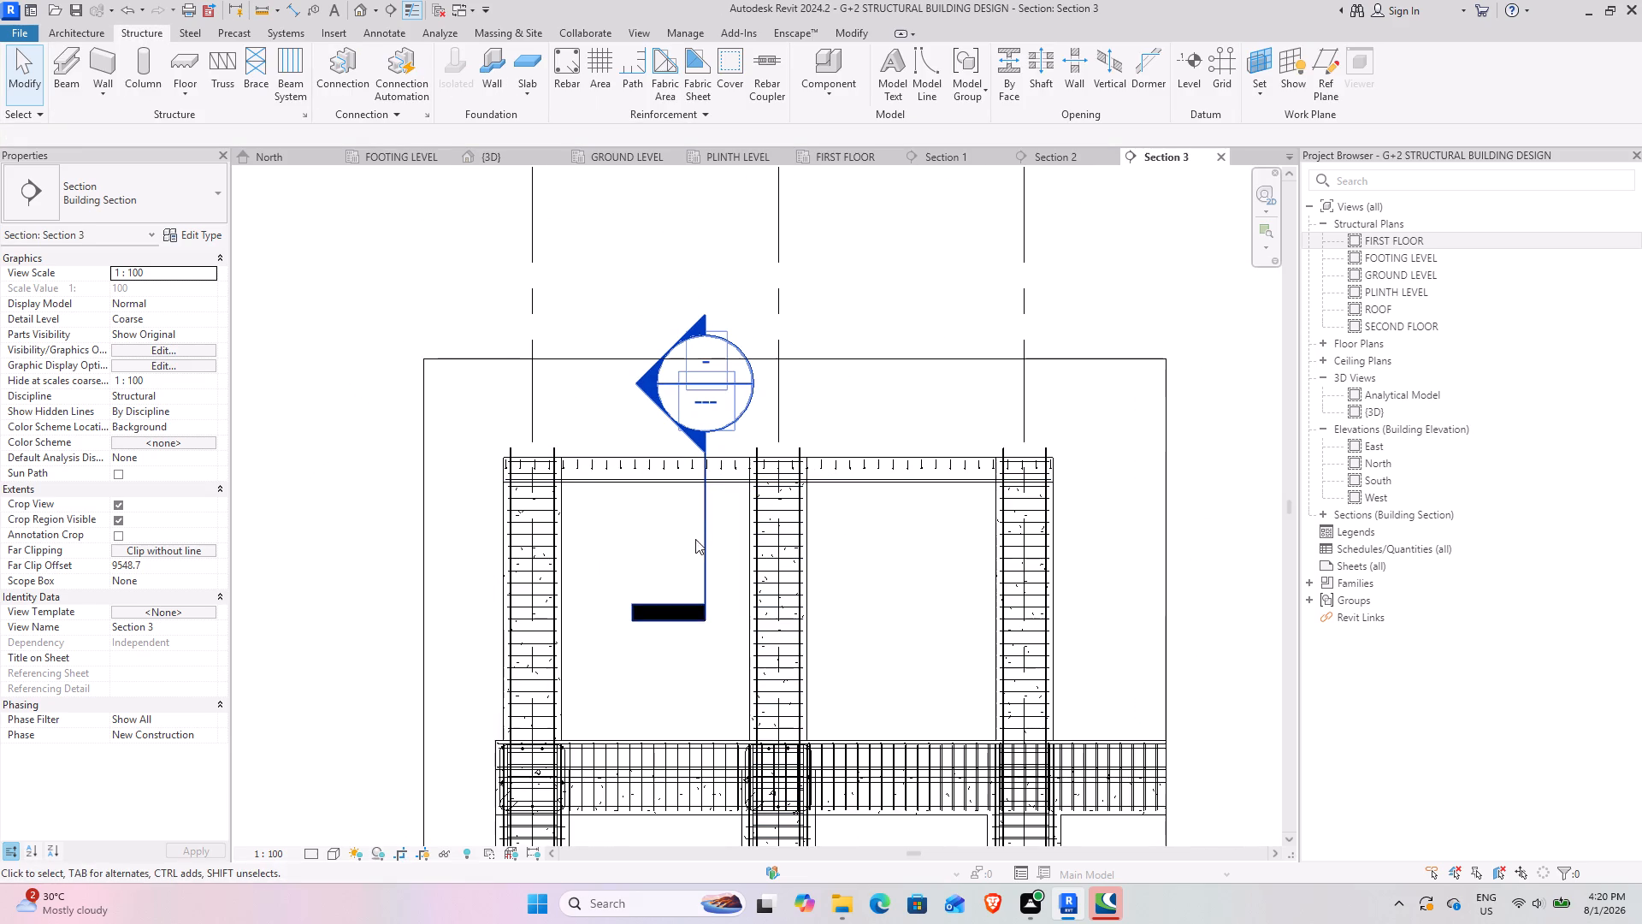
{"action": "left_click", "coordinate": [700, 536]}
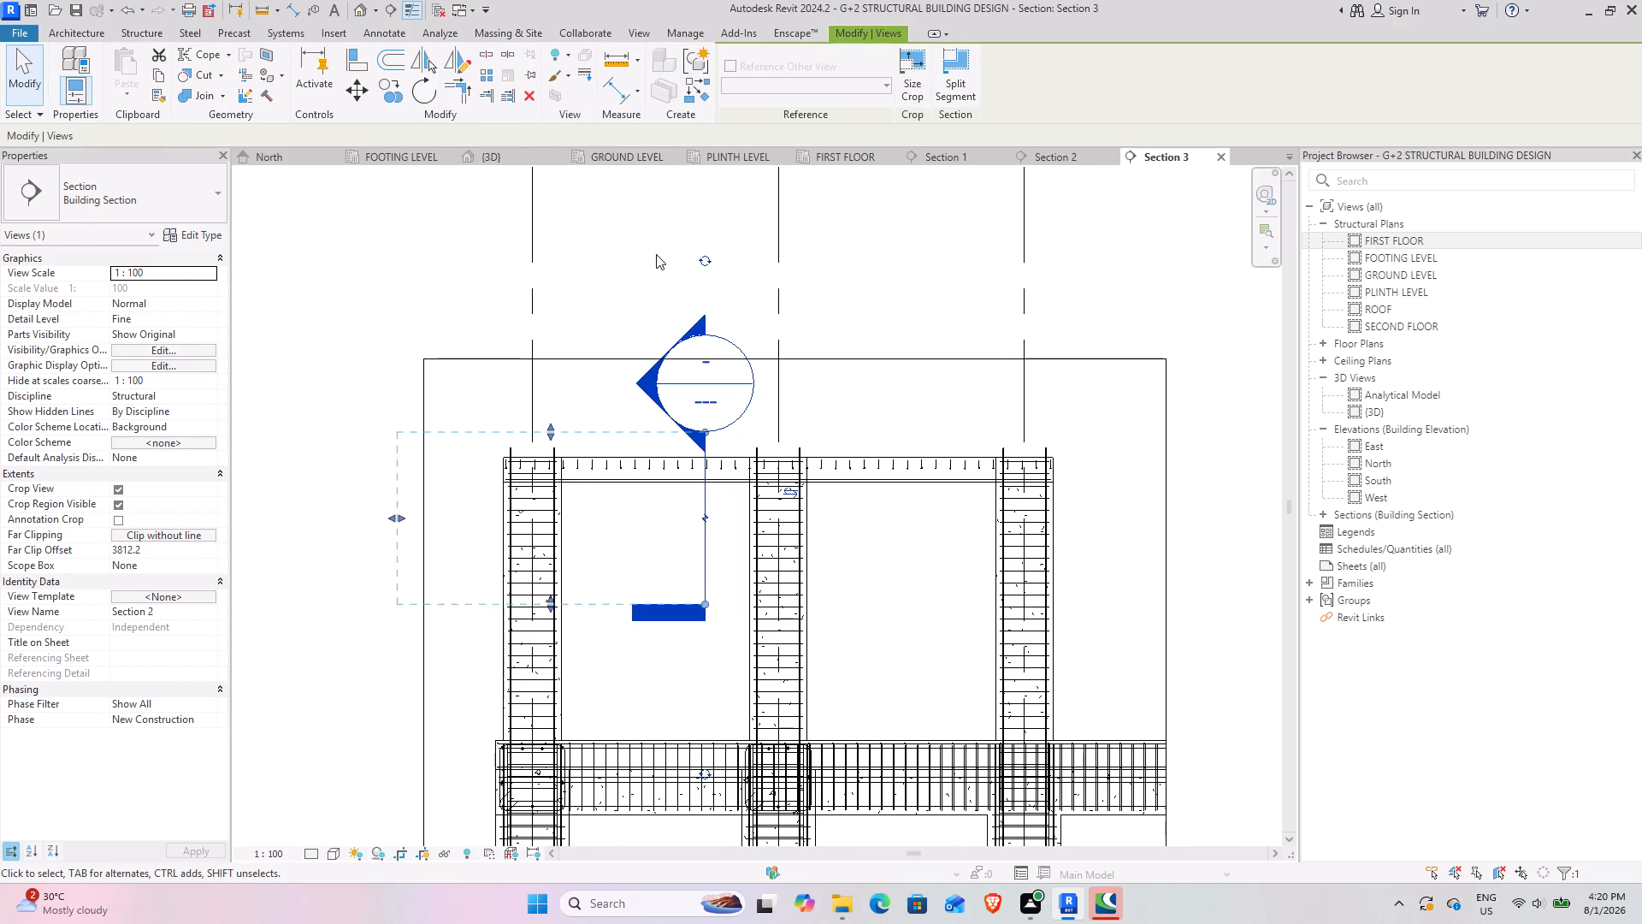
{"action": "type", "text": "hh"}
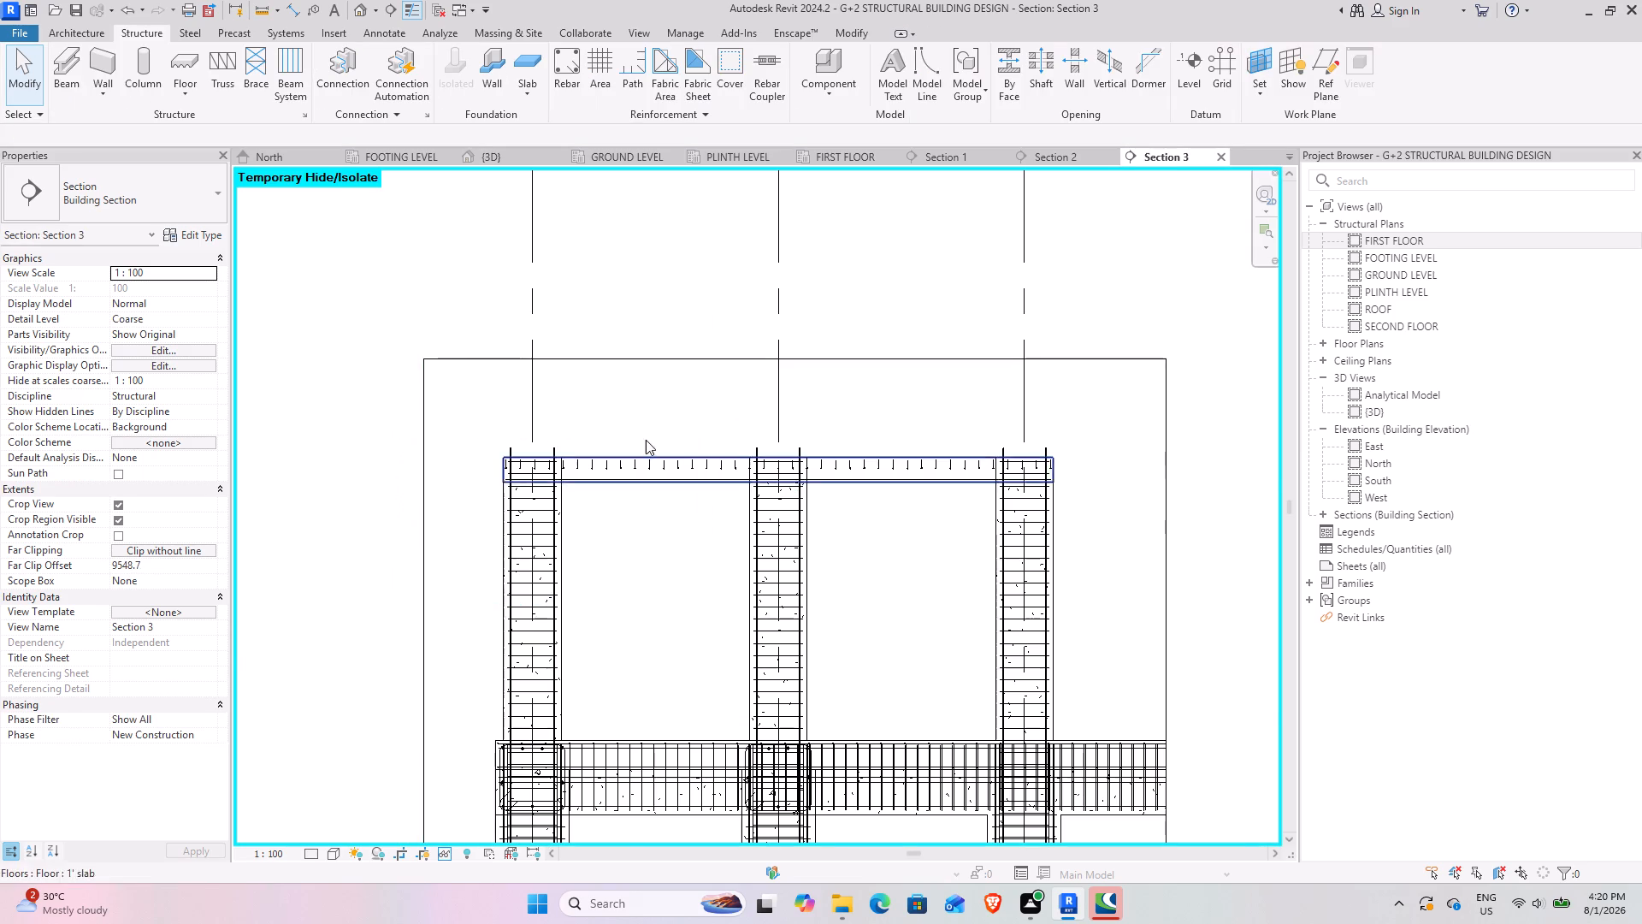
Examine the slab, its existing bars and the supporting columns across the width of Section 3.
{"action": "scroll", "coordinate": [646, 440], "scroll_direction": "up", "scroll_amount": 8}
{"action": "scroll", "coordinate": [682, 478], "scroll_direction": "down", "scroll_amount": 4}
{"action": "middle_click_drag", "start_coordinate": [646, 489], "coordinate": [439, 466]}
{"action": "scroll", "coordinate": [889, 445], "scroll_direction": "up", "scroll_amount": 7}
{"action": "scroll", "coordinate": [858, 527], "scroll_direction": "down", "scroll_amount": 2}
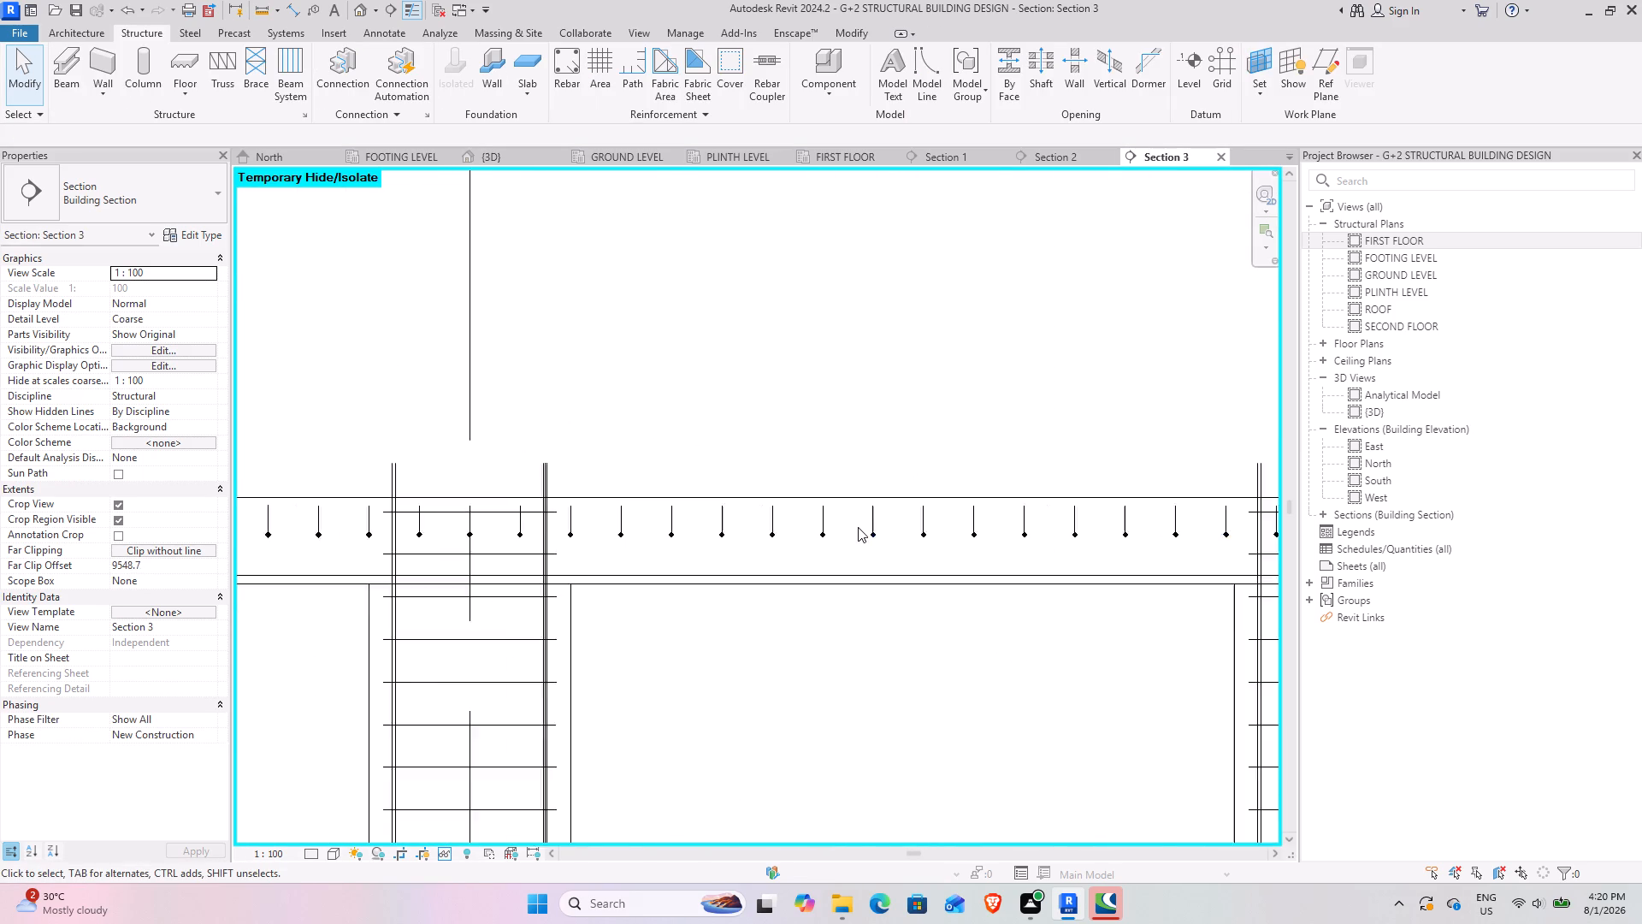
{"action": "scroll", "coordinate": [858, 527], "scroll_direction": "down", "scroll_amount": 6}
{"action": "middle_click_drag", "start_coordinate": [842, 473], "coordinate": [778, 453]}
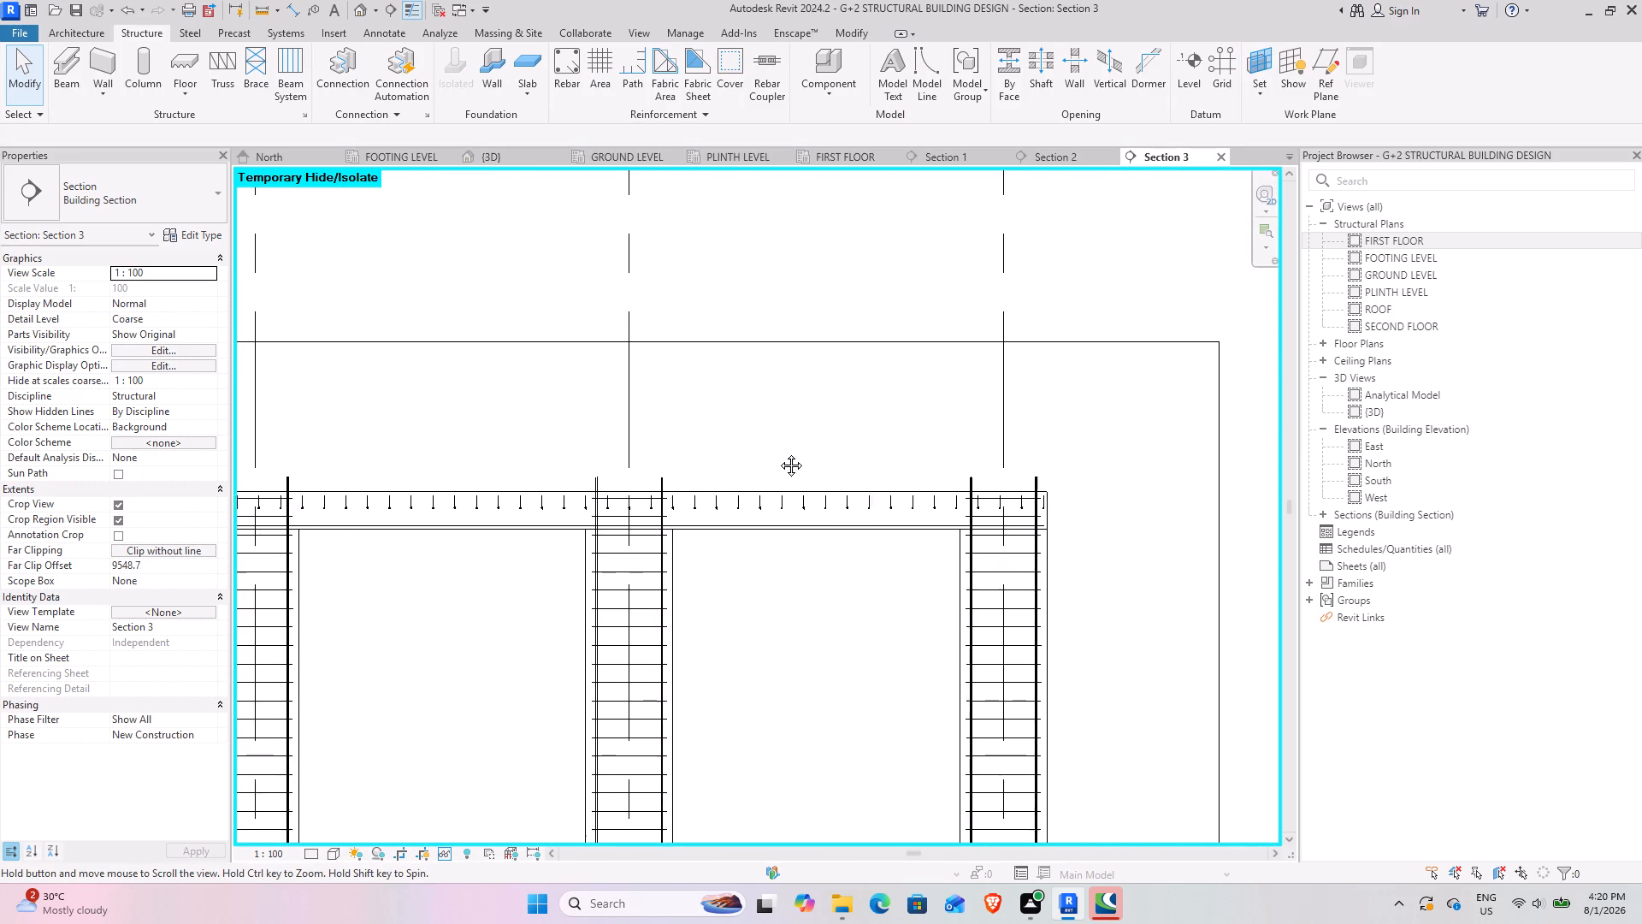
{"action": "middle_click_drag", "start_coordinate": [778, 453], "coordinate": [779, 464]}
{"action": "middle_click_drag", "start_coordinate": [653, 504], "coordinate": [800, 479]}
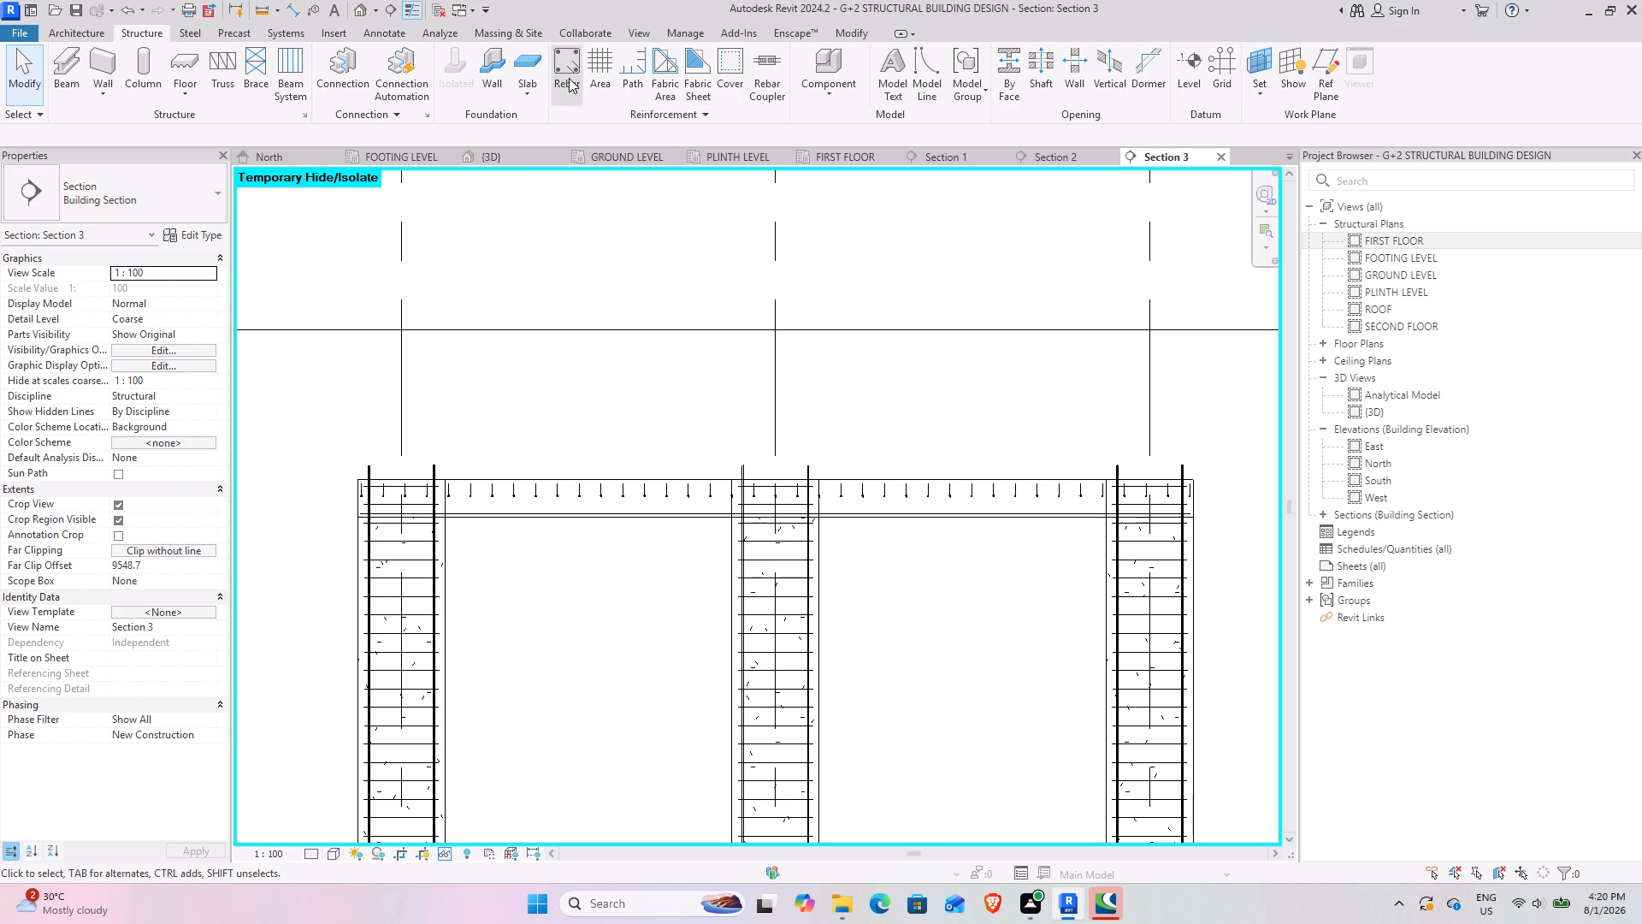
Set 19M rebar placement parallel to the work plane and try the cranked Rebar Shape 1 in the slab.
{"action": "left_click", "coordinate": [569, 78]}
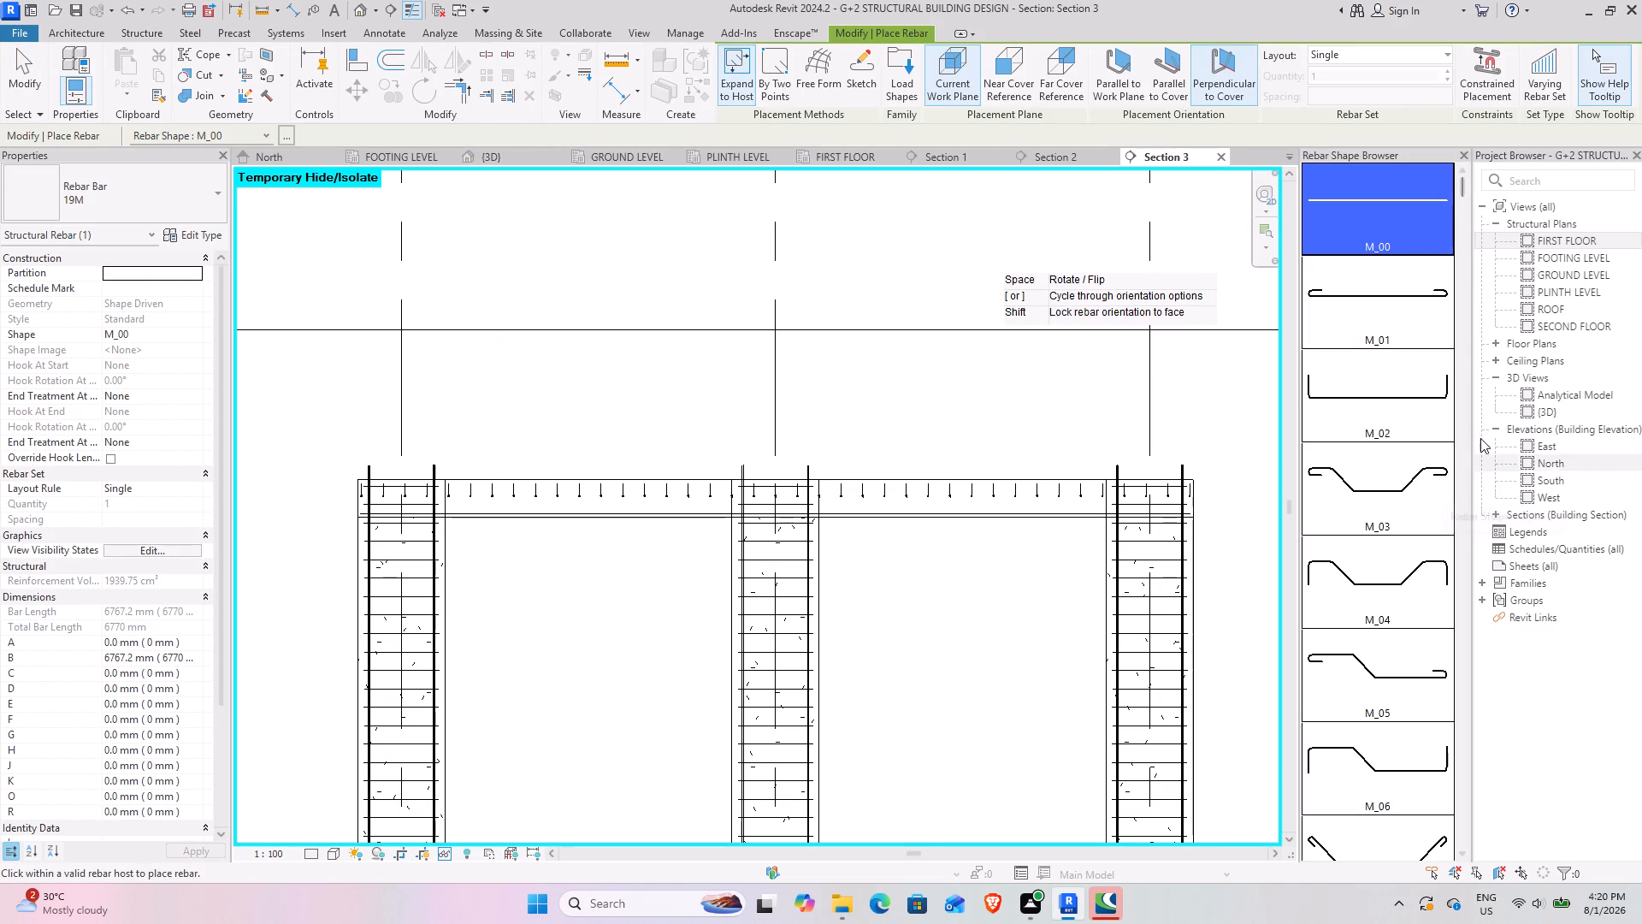
{"action": "left_click_drag", "start_coordinate": [1456, 180], "coordinate": [1491, 923]}
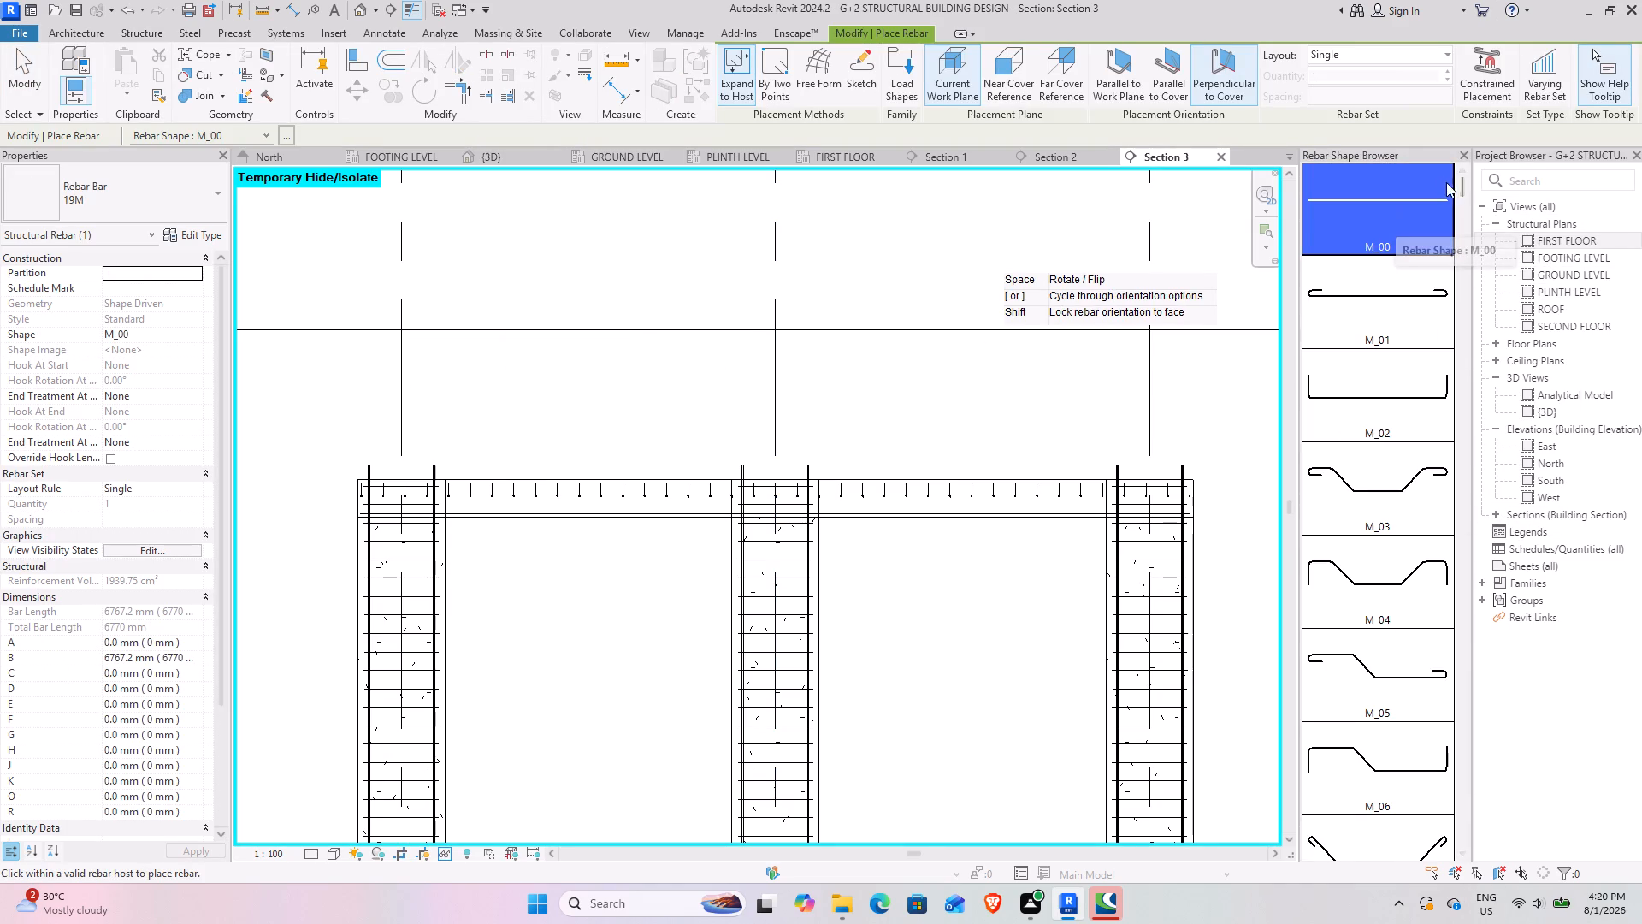
{"action": "left_click", "coordinate": [1473, 187]}
{"action": "left_click_drag", "start_coordinate": [1460, 187], "coordinate": [1443, 727]}
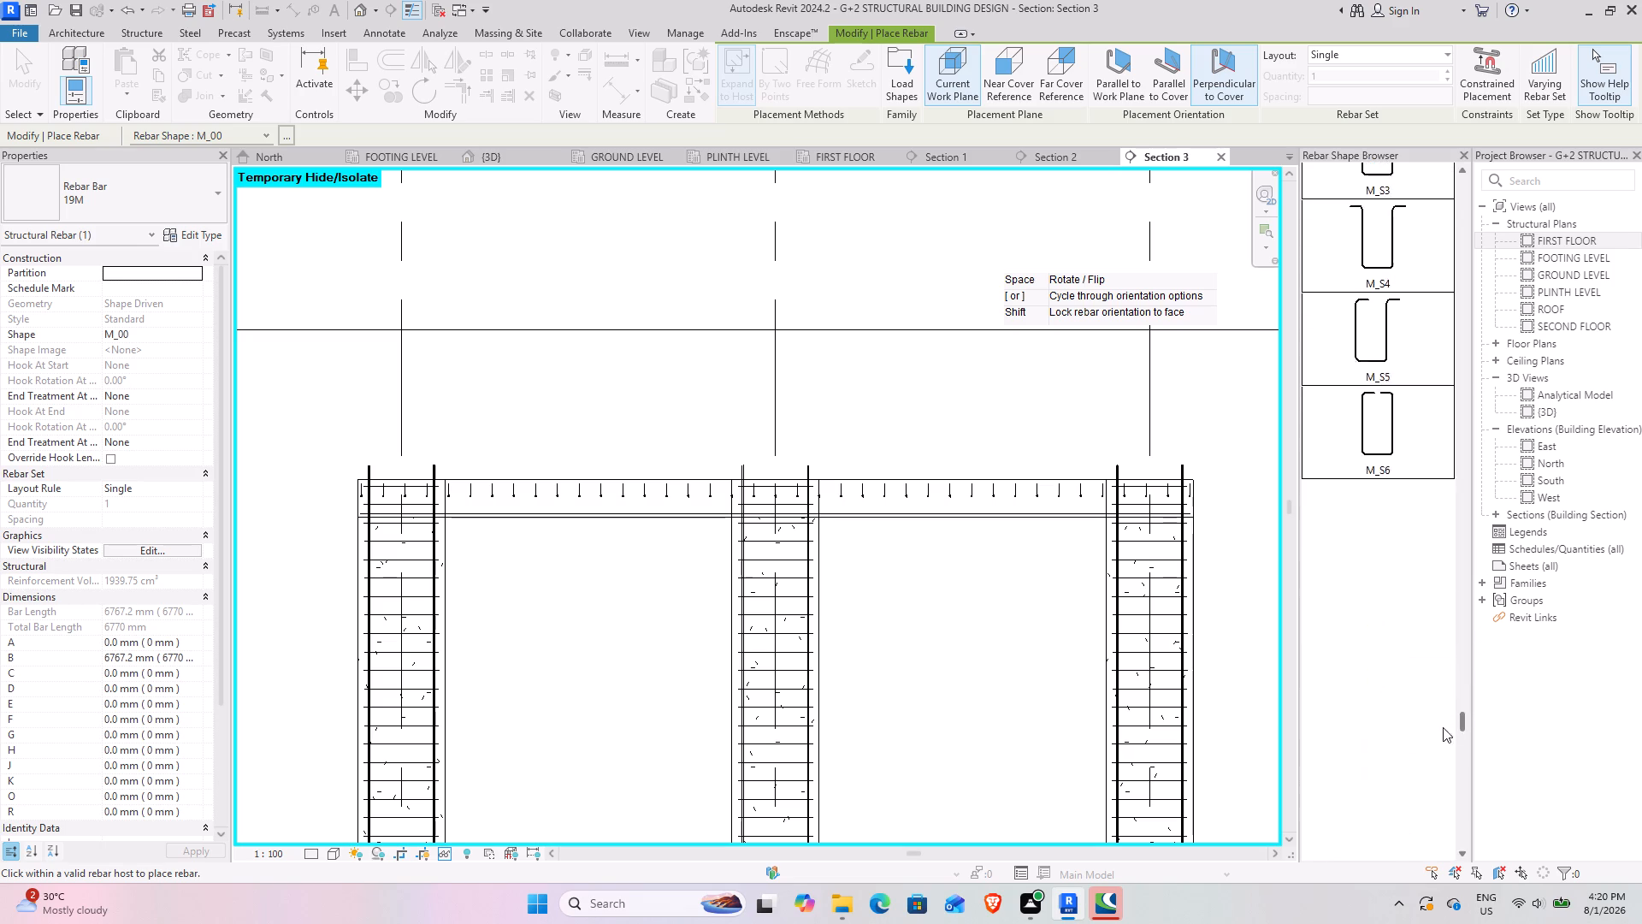
{"action": "left_click_drag", "start_coordinate": [1443, 727], "coordinate": [1395, 852]}
{"action": "left_click", "coordinate": [1389, 742]}
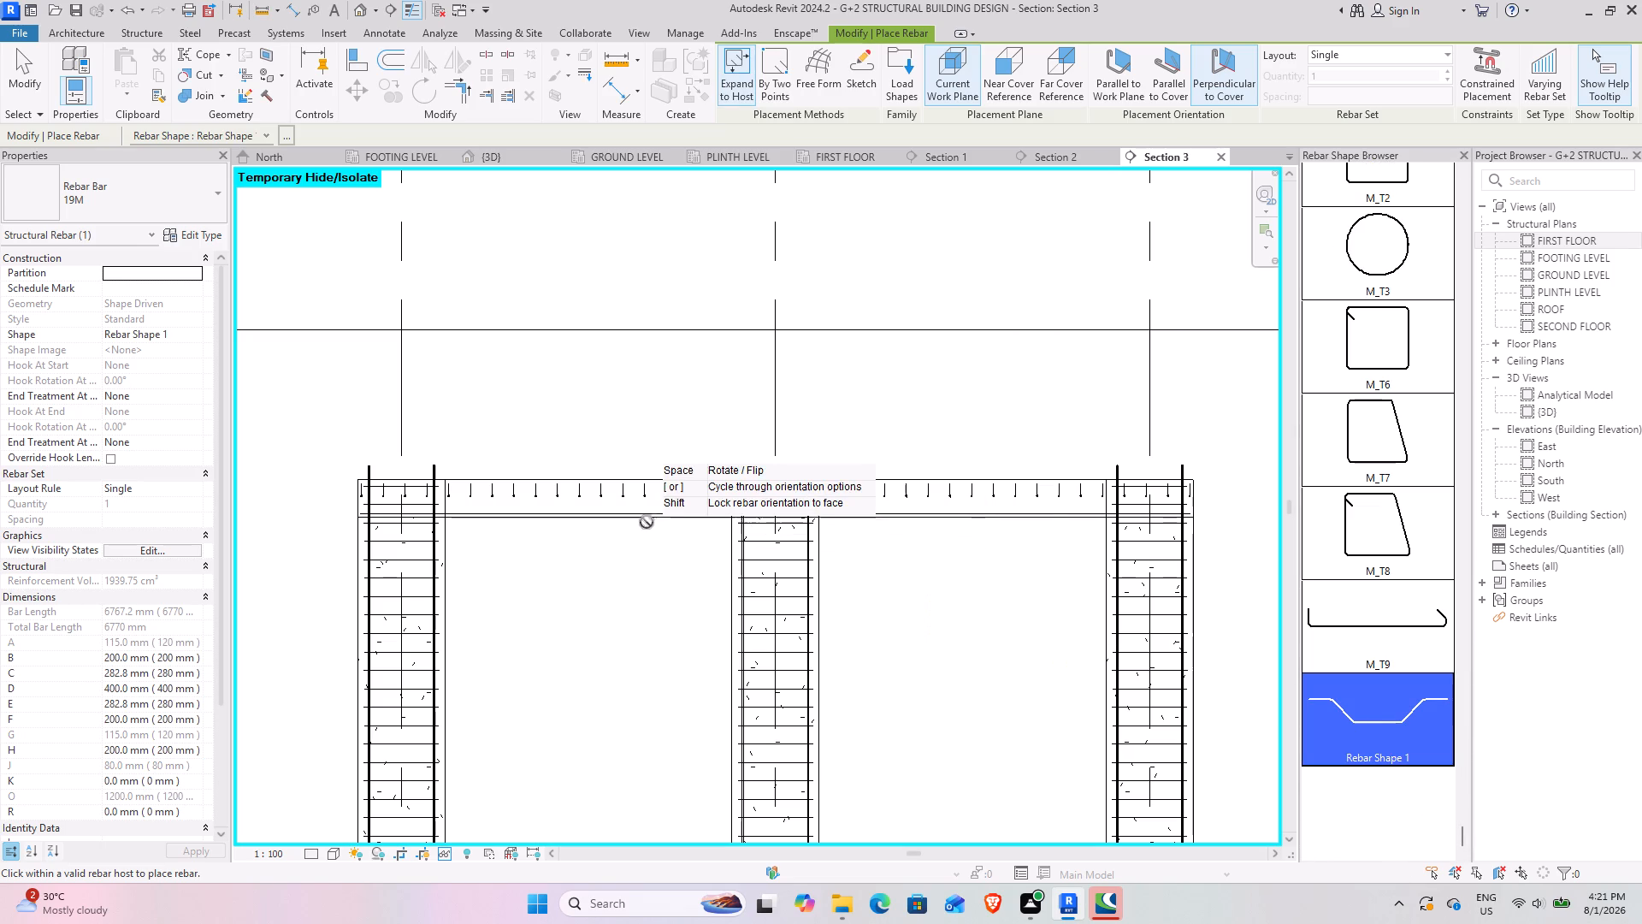
{"action": "scroll", "coordinate": [651, 501], "scroll_direction": "up", "scroll_amount": 8}
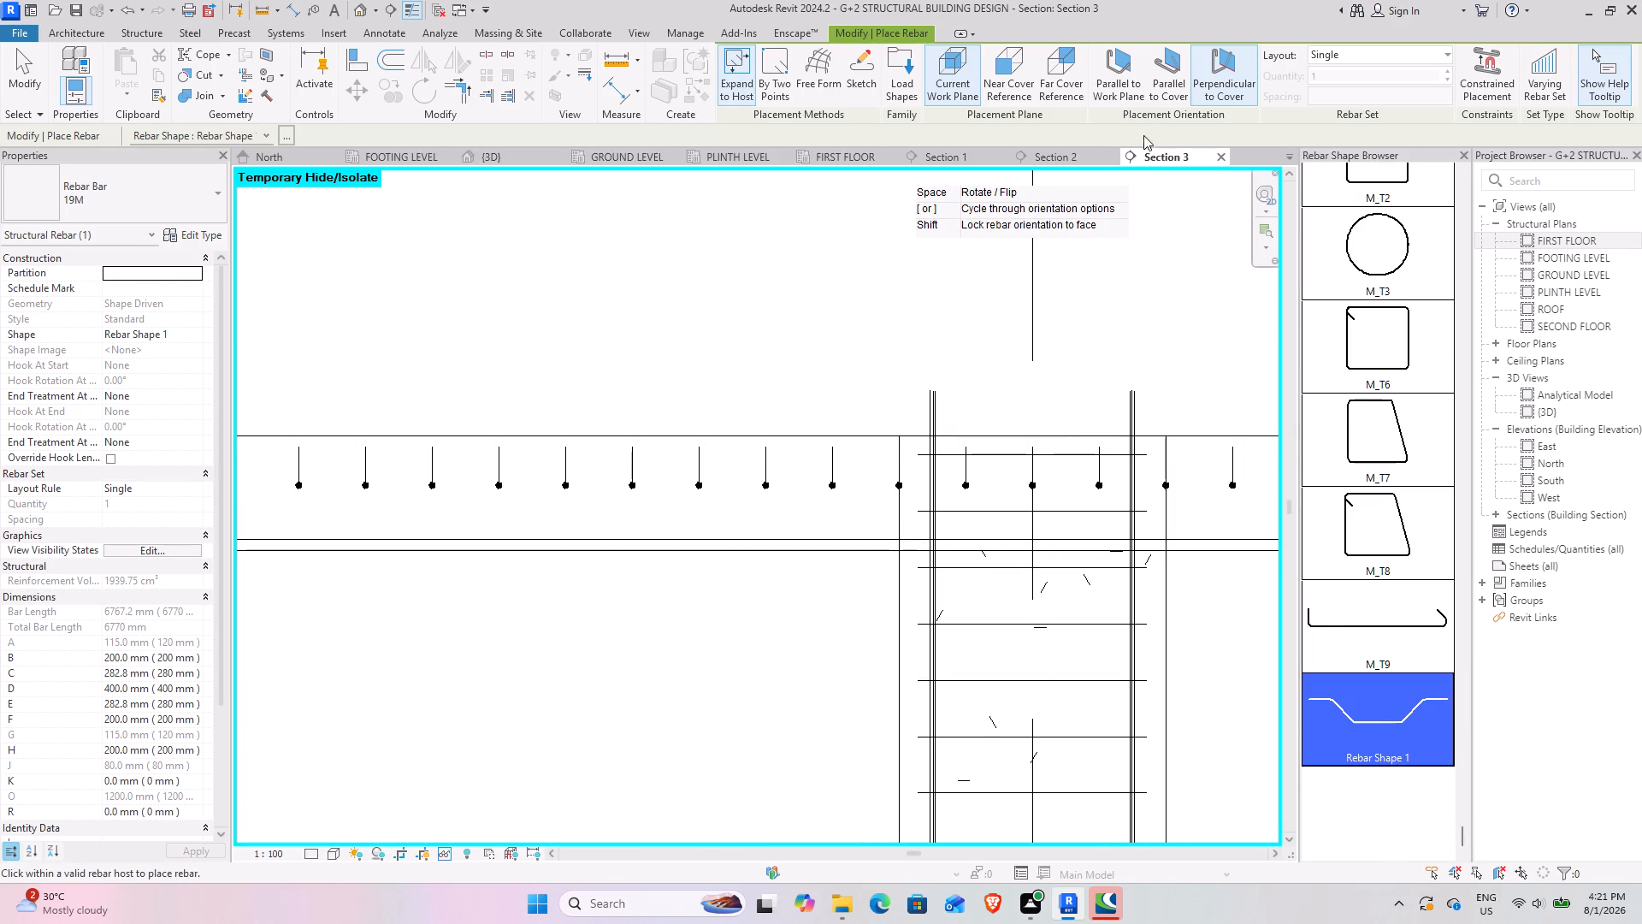
{"action": "left_click", "coordinate": [1129, 80]}
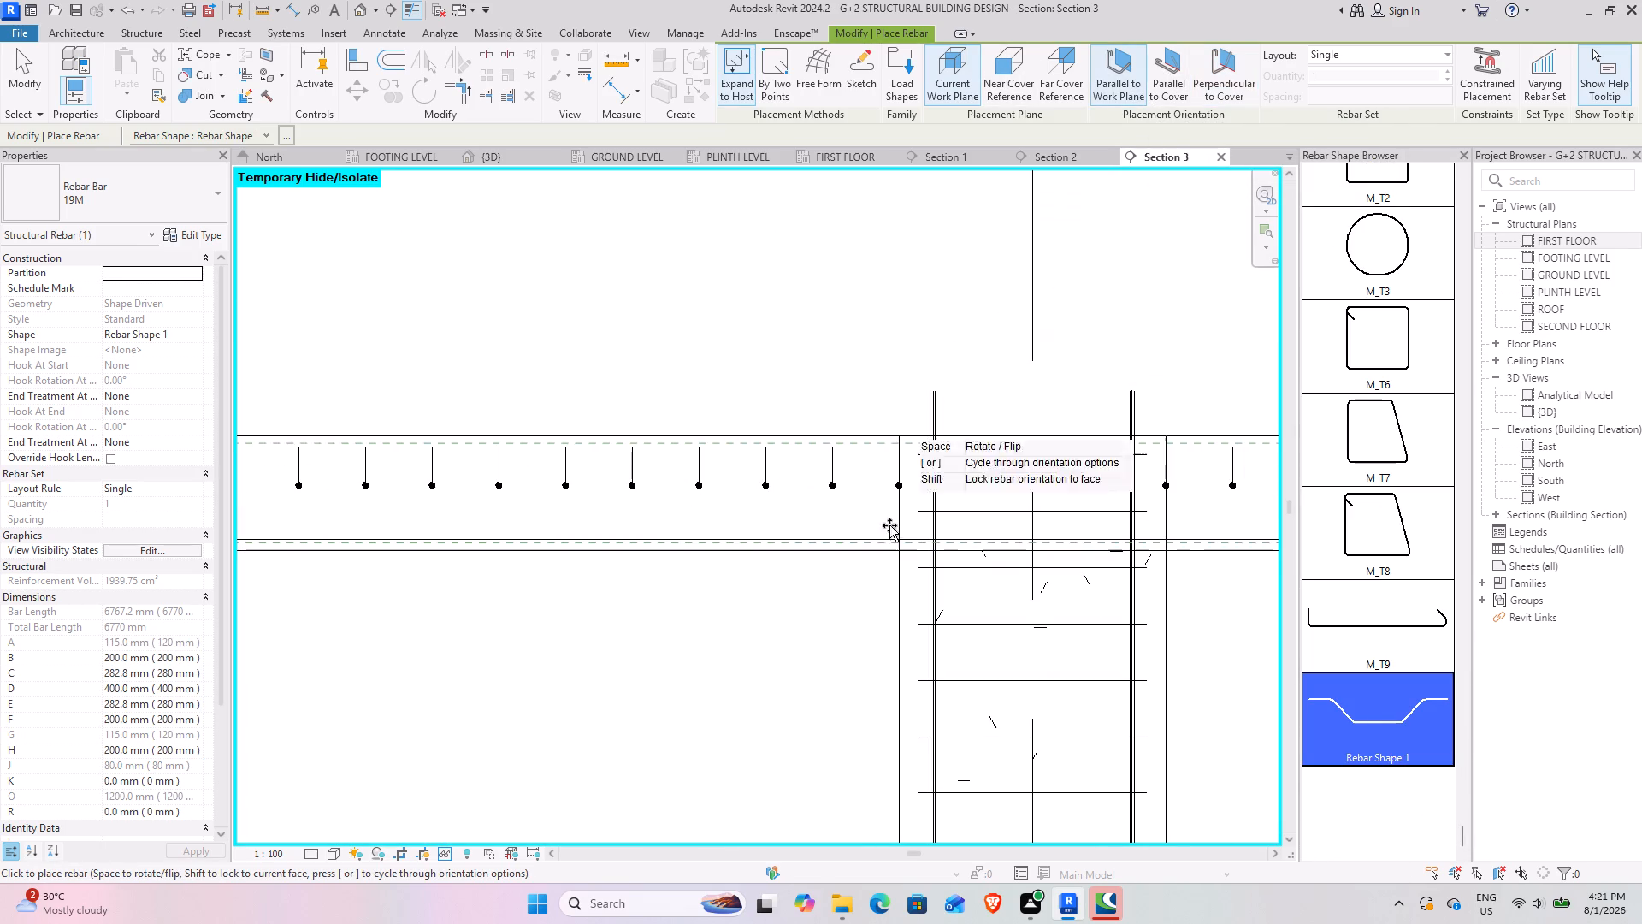
{"action": "scroll", "coordinate": [789, 507], "scroll_direction": "down", "scroll_amount": 3}
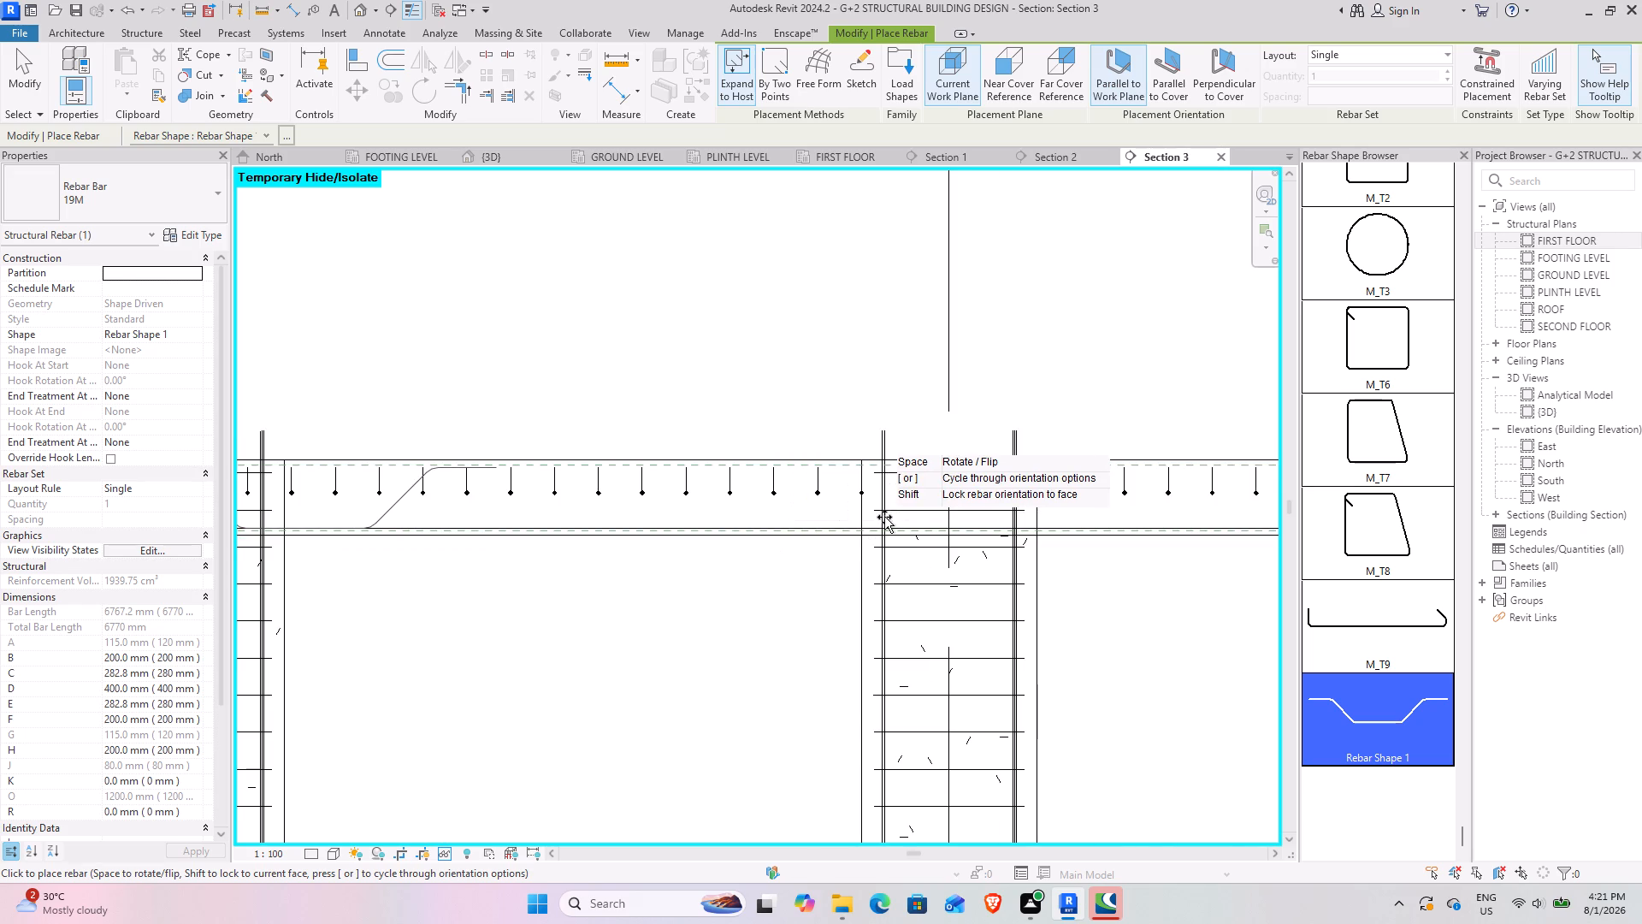
{"action": "middle_click_drag", "start_coordinate": [884, 517], "coordinate": [1113, 538]}
{"action": "scroll", "coordinate": [895, 520], "scroll_direction": "down", "scroll_amount": 3}
{"action": "middle_click_drag", "start_coordinate": [1044, 529], "coordinate": [751, 524]}
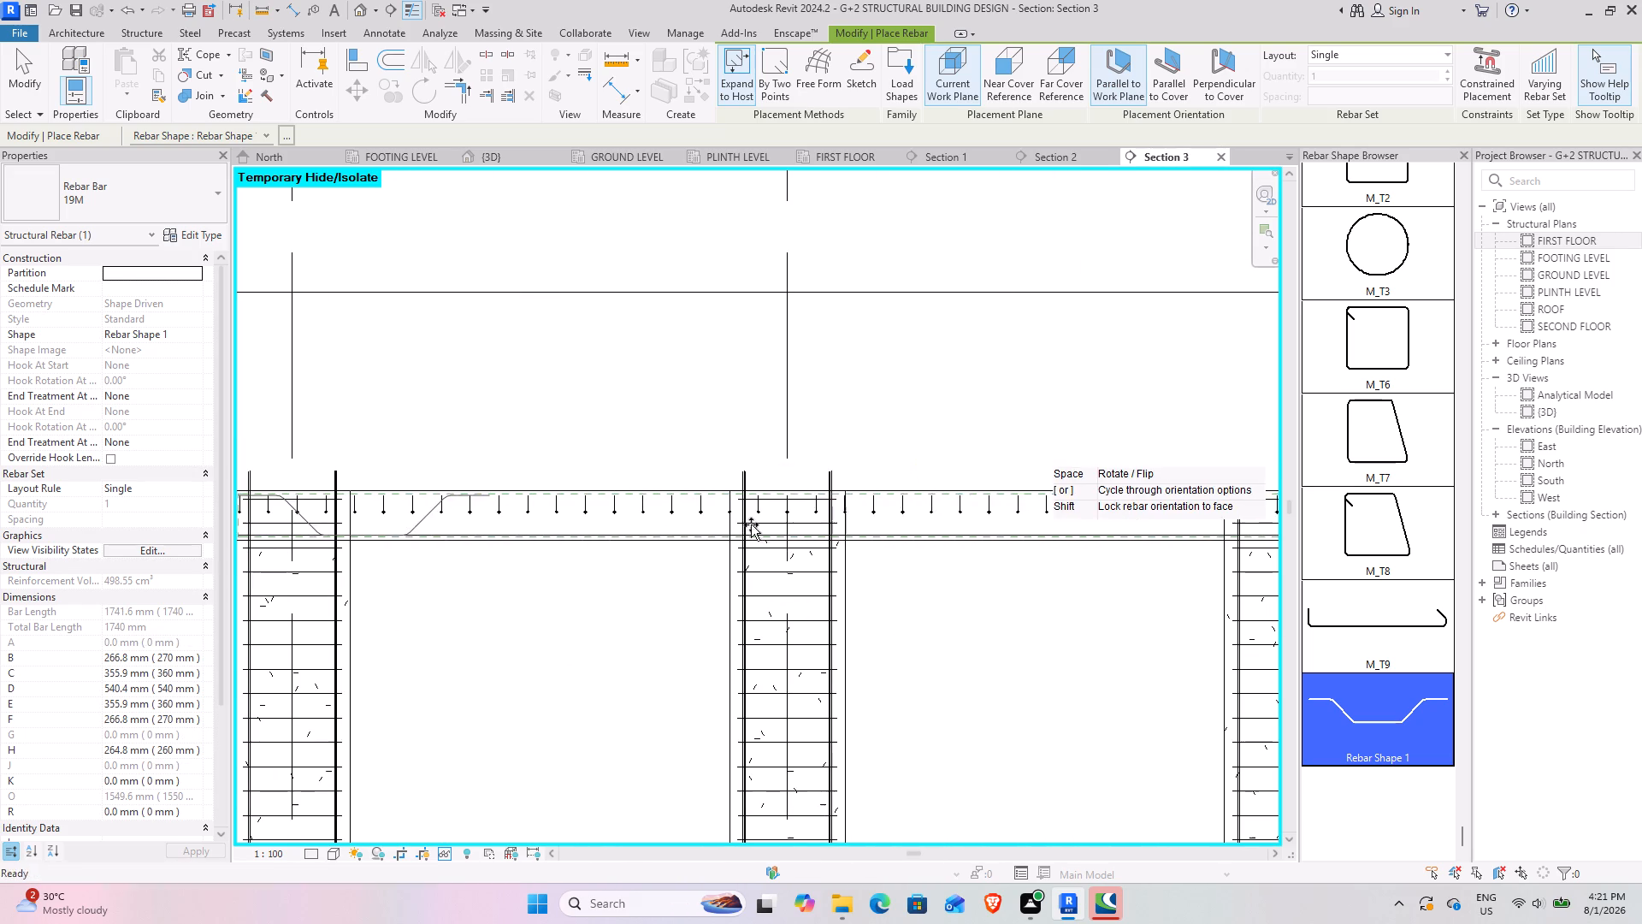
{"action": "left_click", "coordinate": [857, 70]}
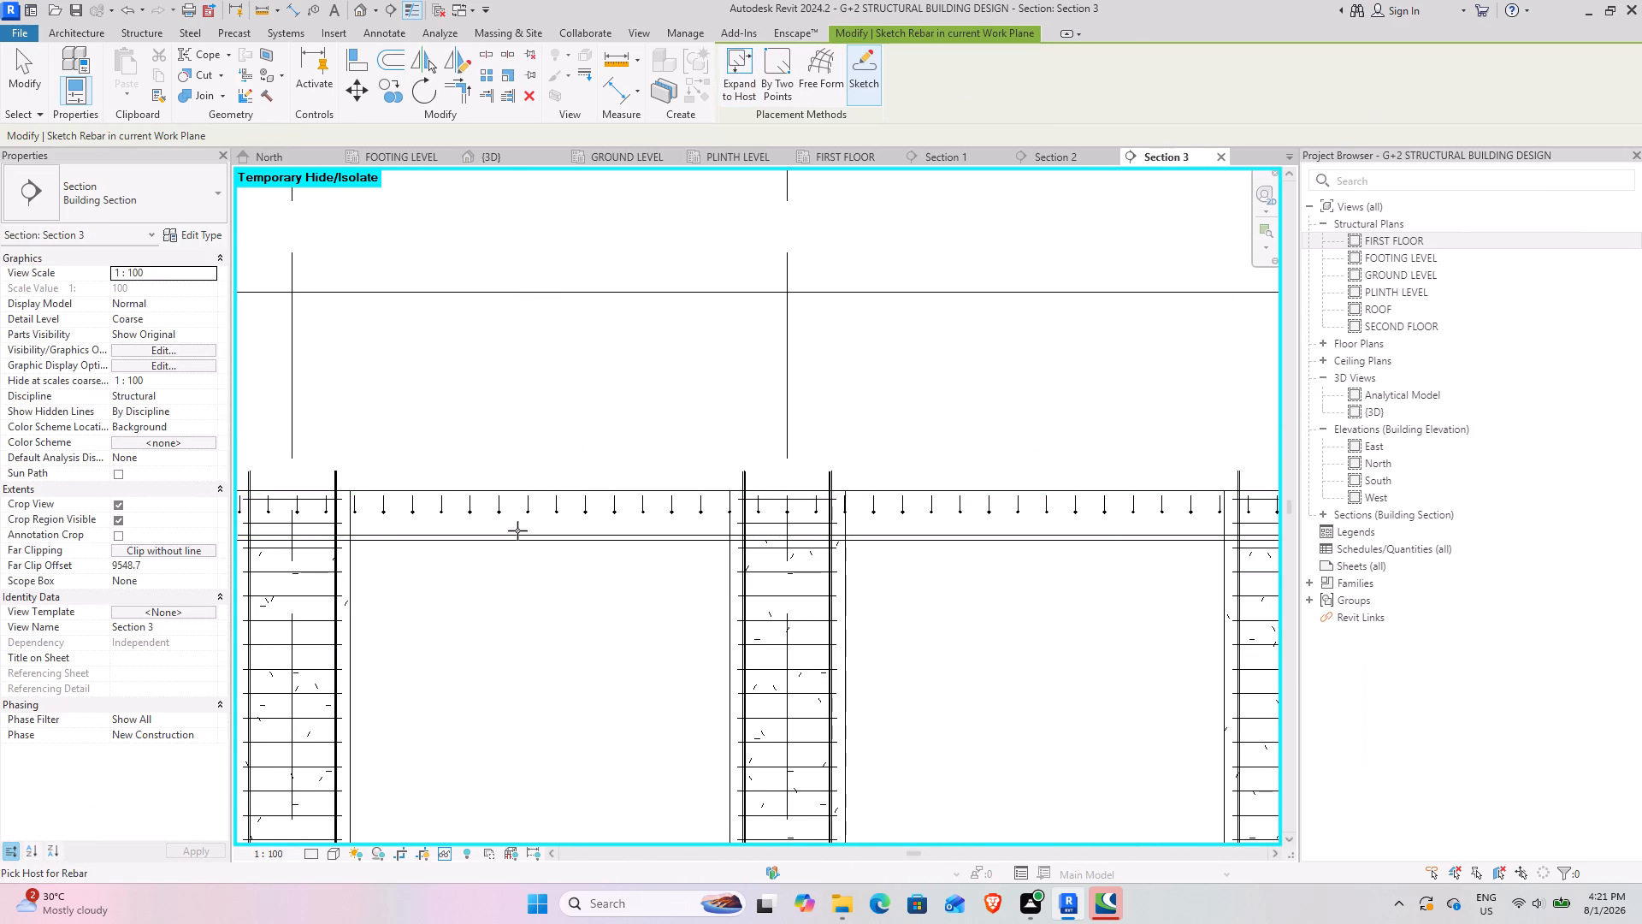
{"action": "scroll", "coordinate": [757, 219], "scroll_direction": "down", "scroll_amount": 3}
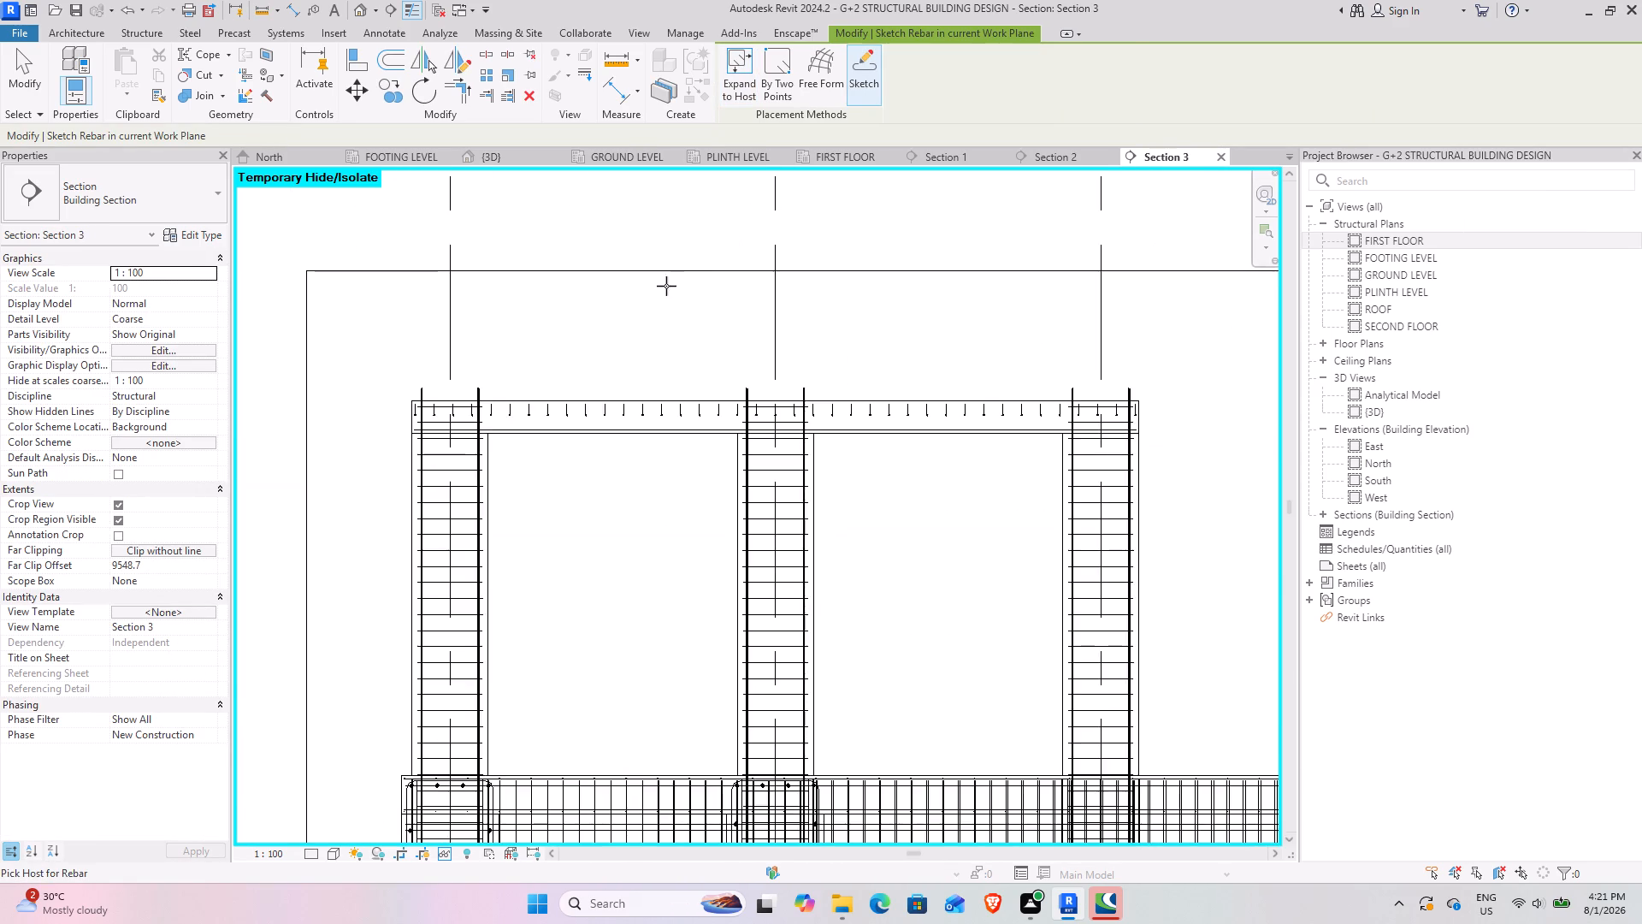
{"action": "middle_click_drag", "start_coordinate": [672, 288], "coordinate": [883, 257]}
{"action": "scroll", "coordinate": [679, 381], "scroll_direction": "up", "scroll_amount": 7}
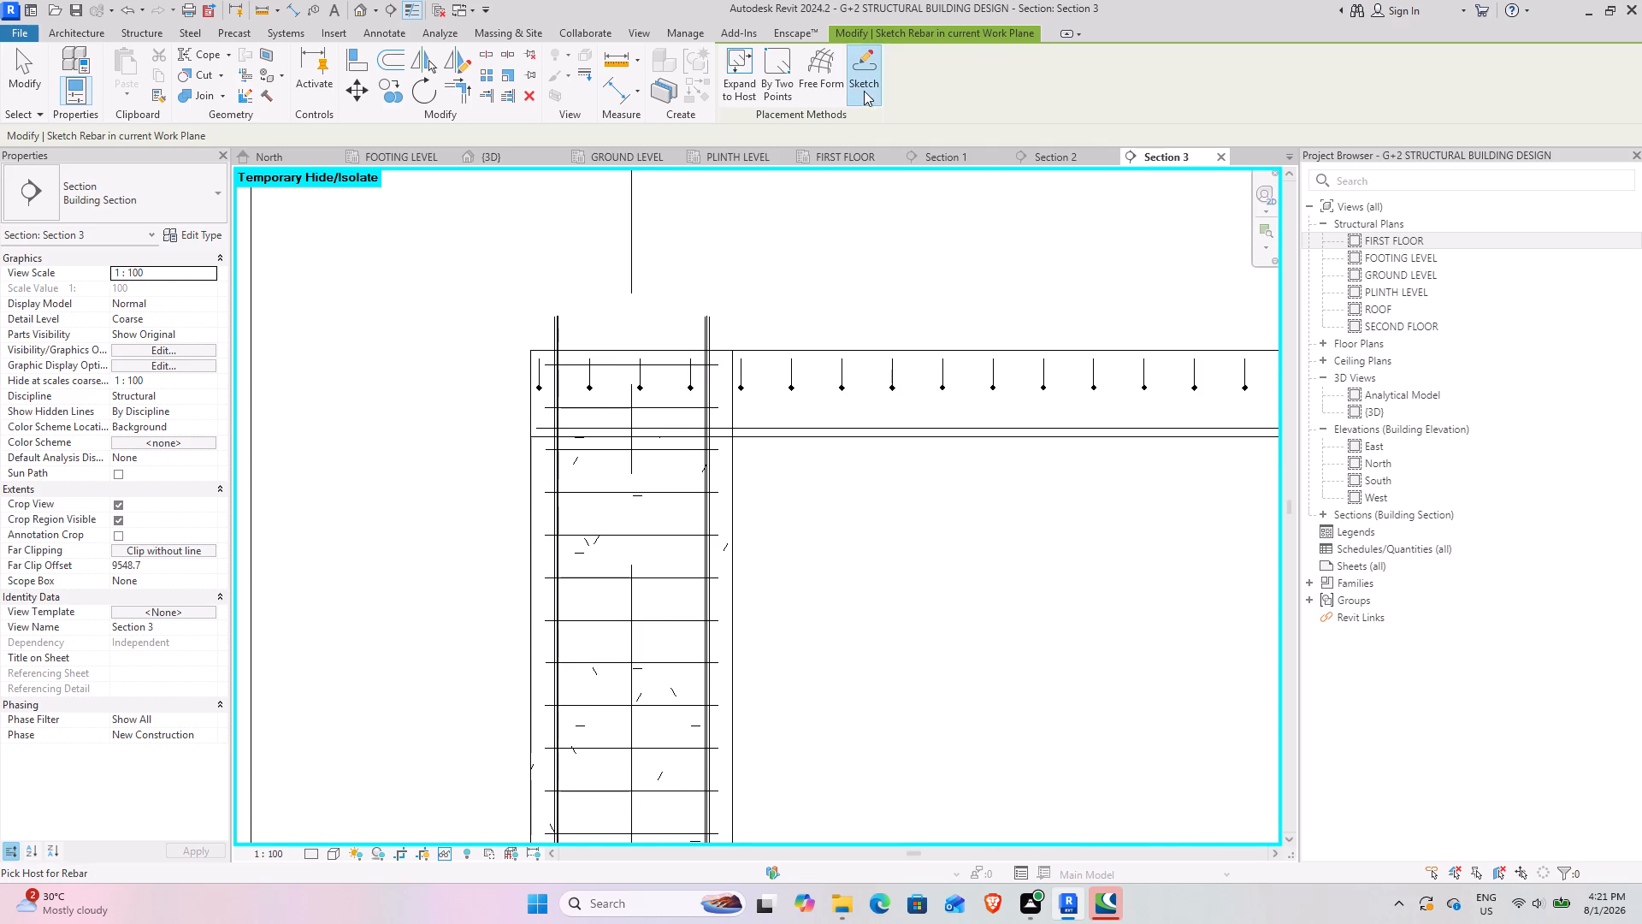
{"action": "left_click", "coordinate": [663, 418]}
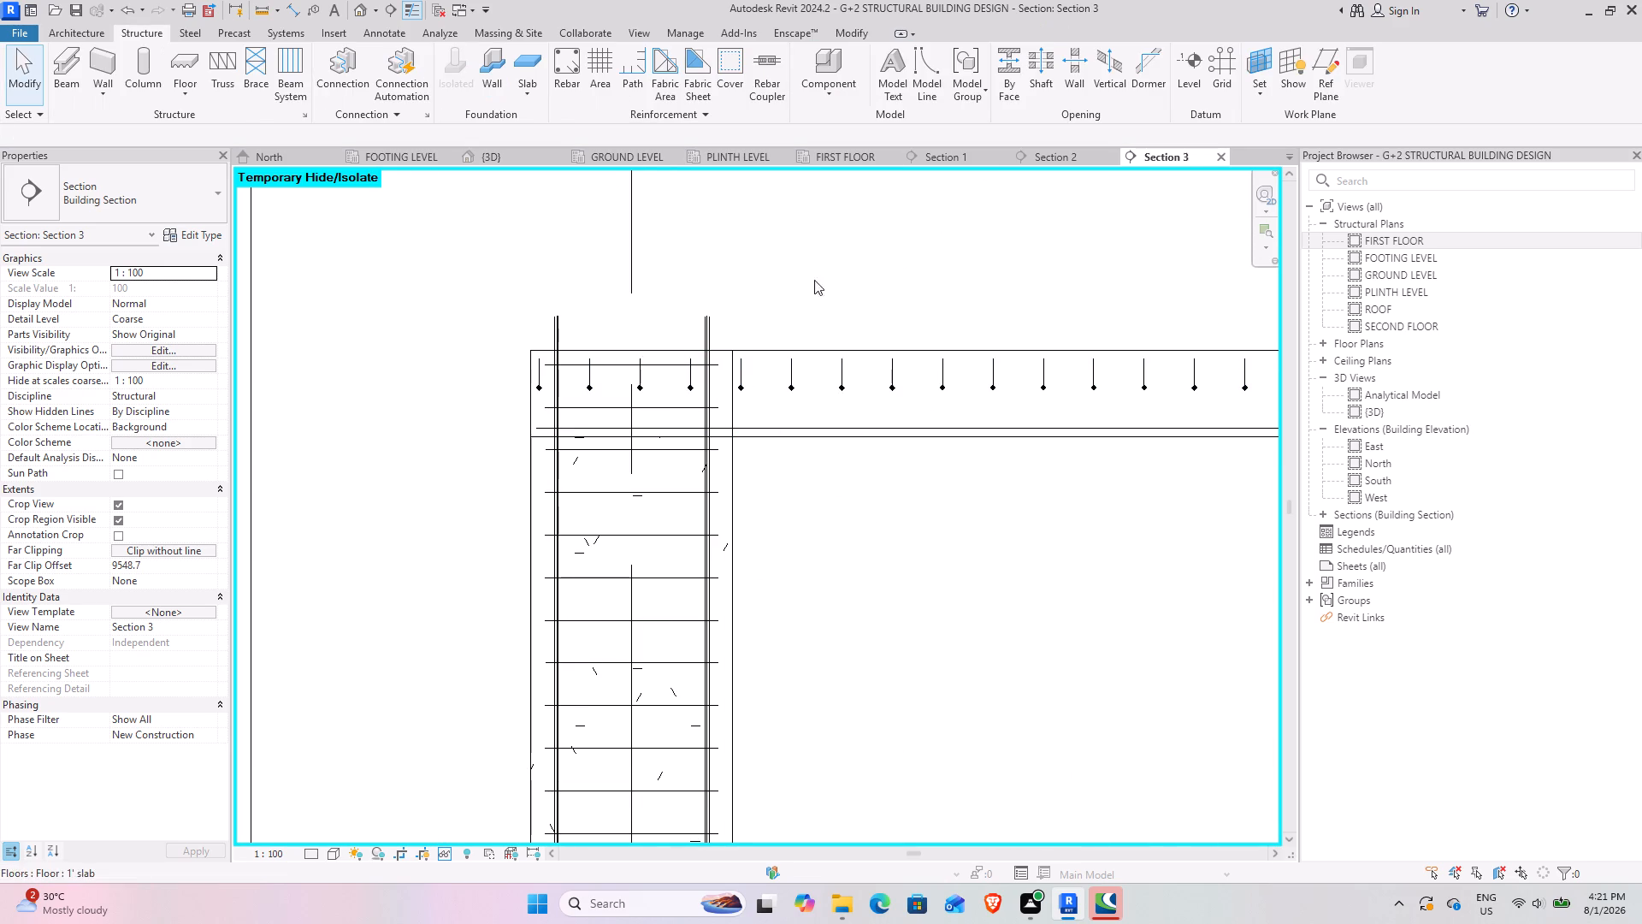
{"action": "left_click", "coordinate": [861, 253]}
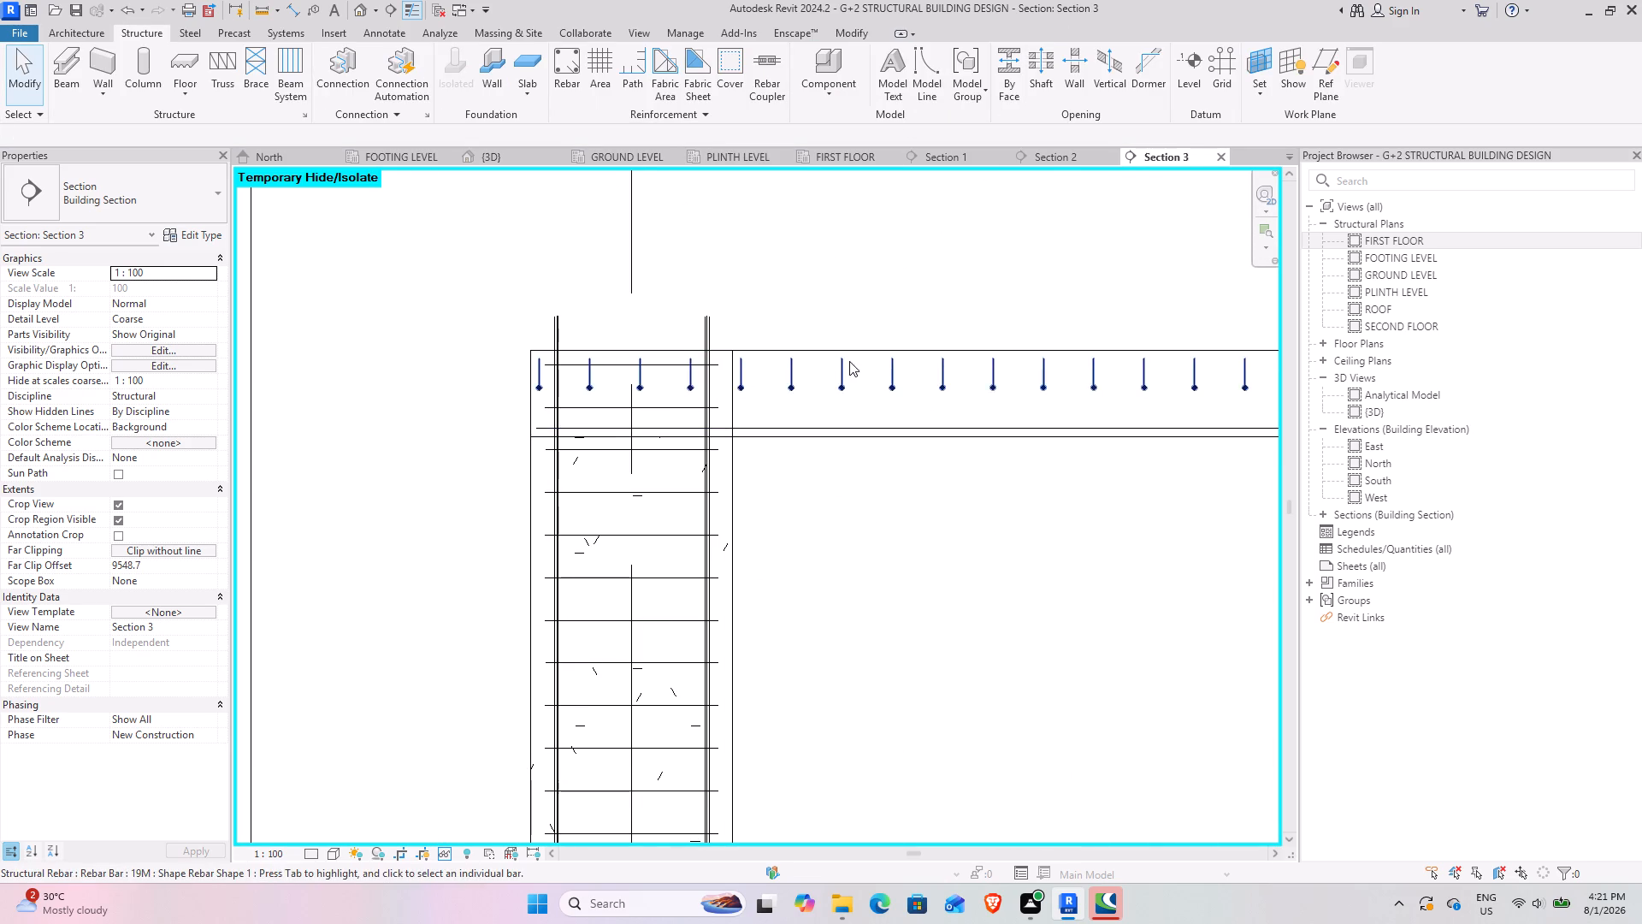
Place a single straight 19M bar of shape M_00 lengthwise in the slab, just above the bottom straight bars in Section 3.
{"action": "left_click", "coordinate": [850, 346]}
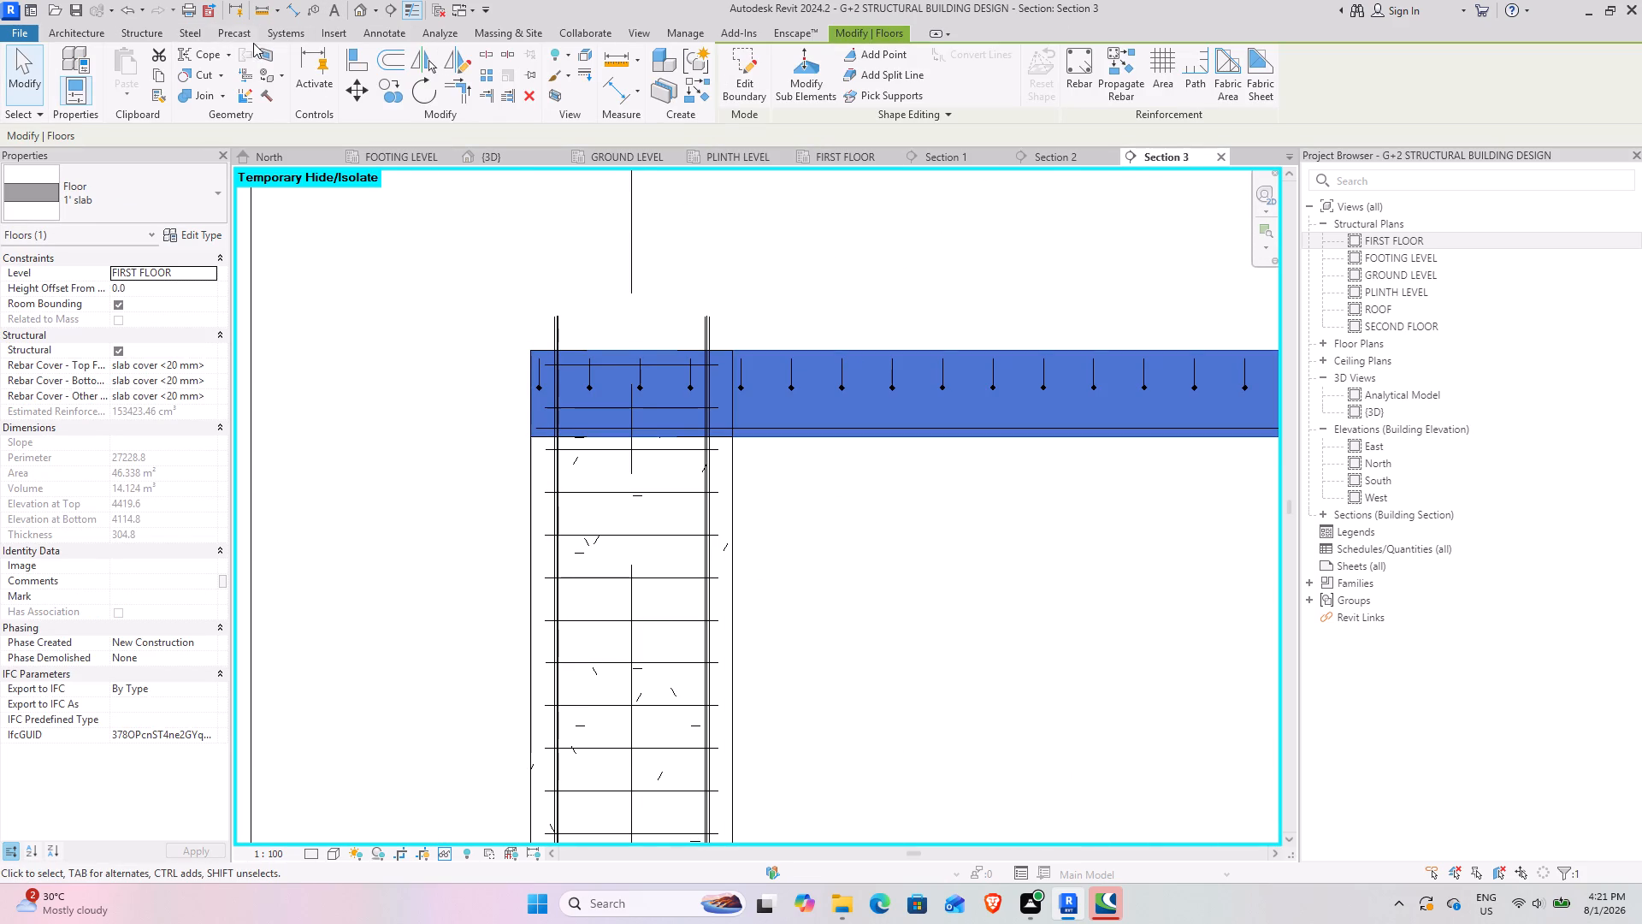
{"action": "left_click", "coordinate": [162, 31]}
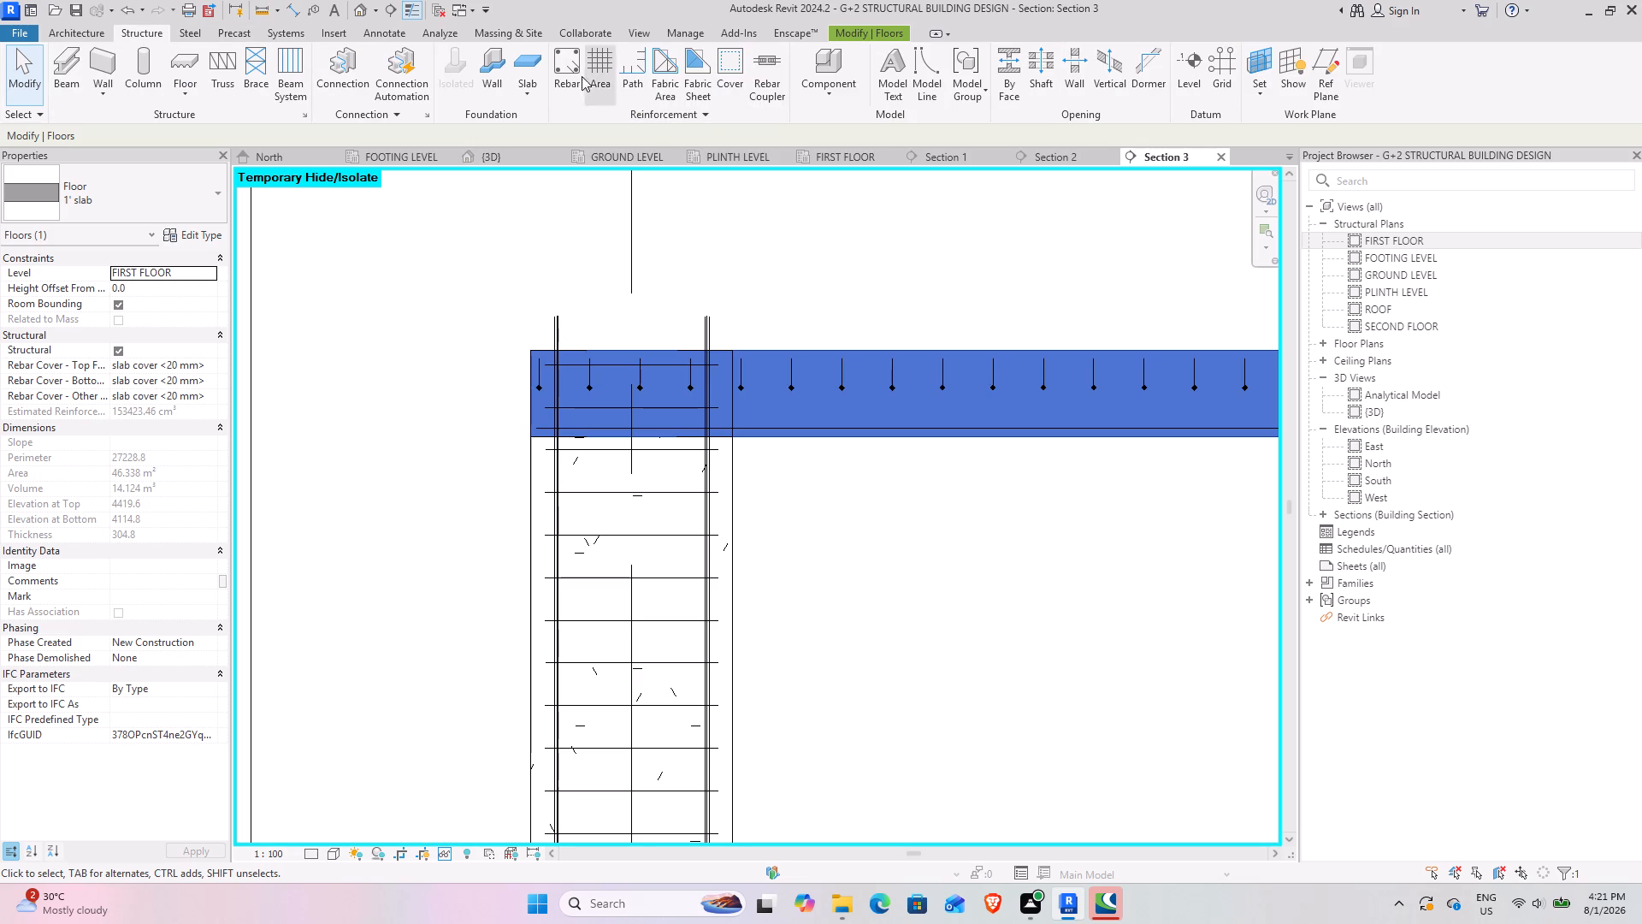
{"action": "left_click", "coordinate": [562, 60]}
{"action": "scroll", "coordinate": [922, 392], "scroll_direction": "down", "scroll_amount": 2}
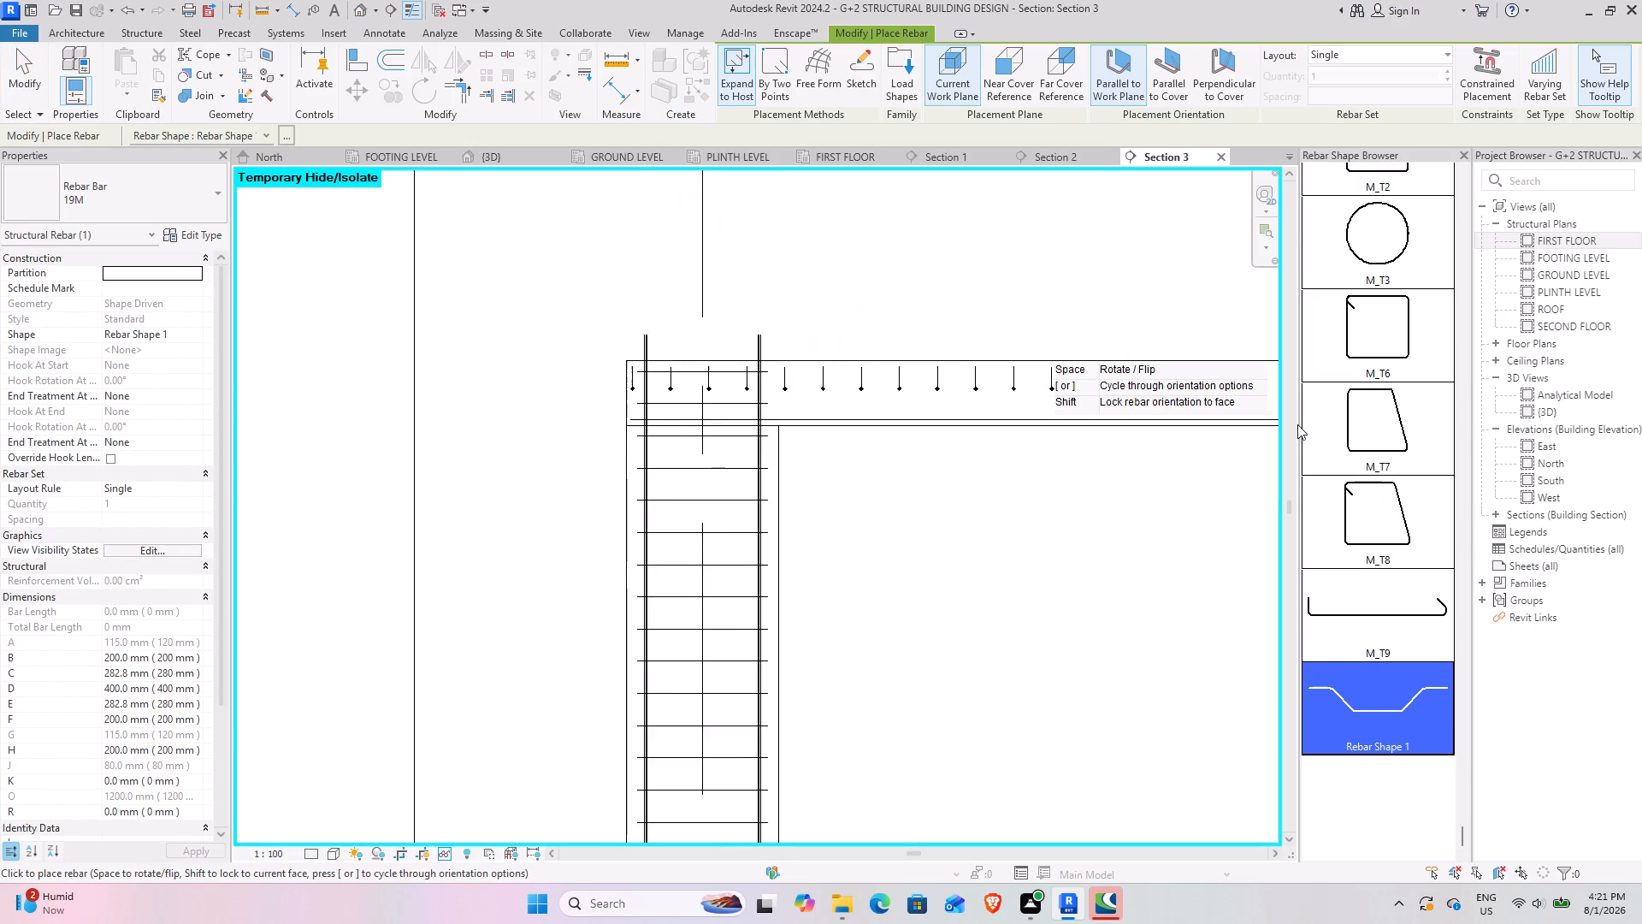
{"action": "middle_click_drag", "start_coordinate": [1281, 418], "coordinate": [661, 426]}
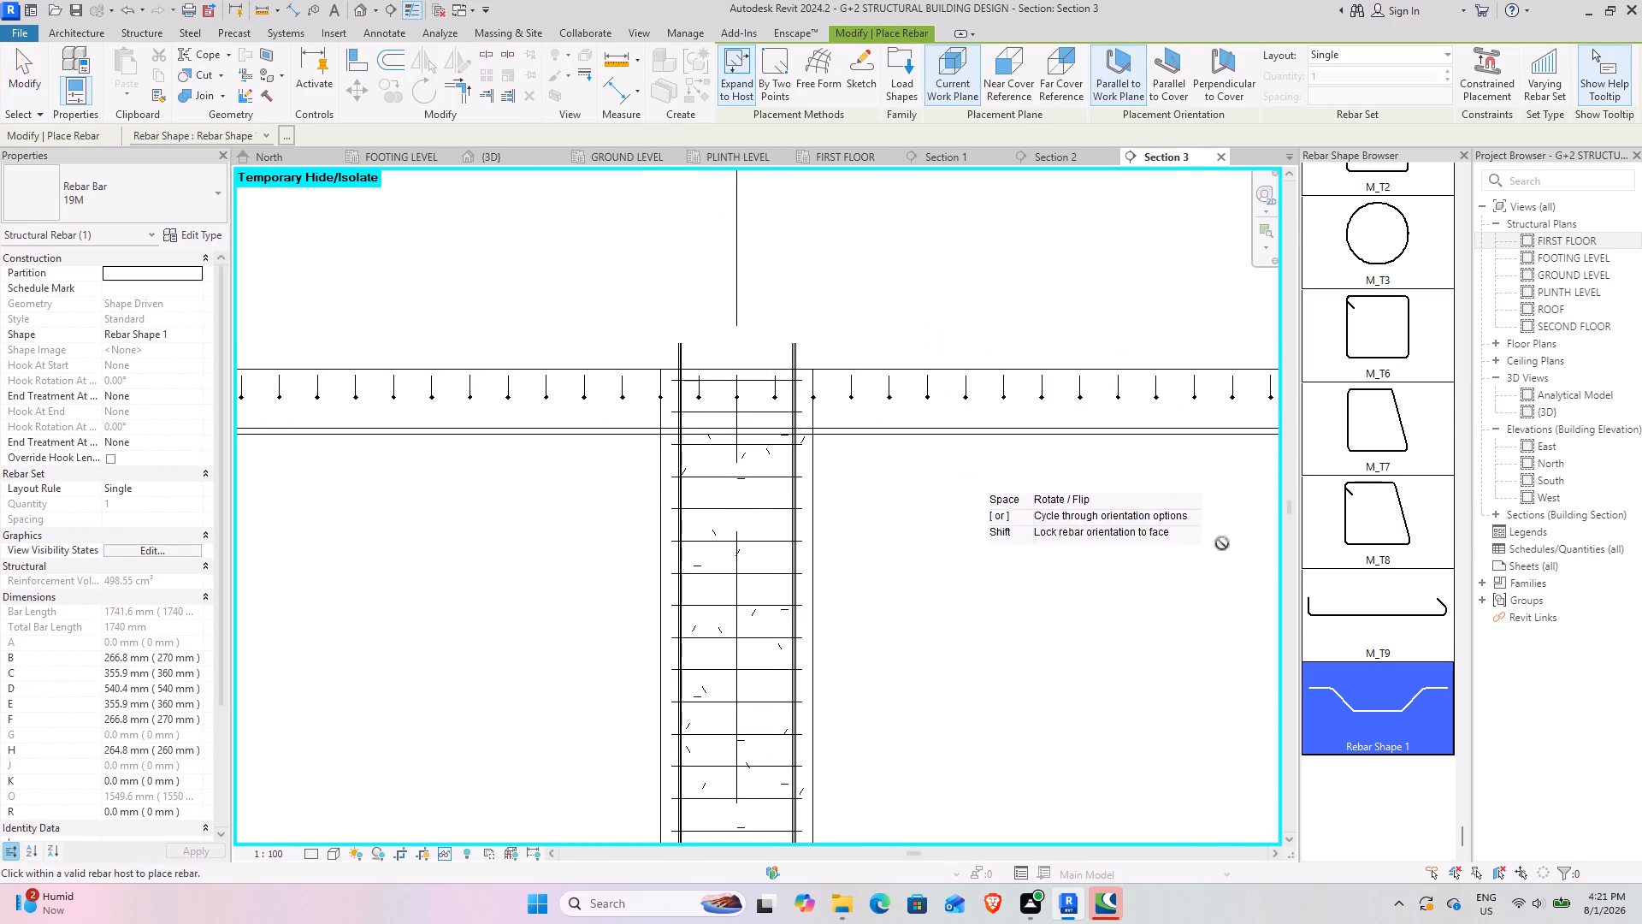
{"action": "scroll", "coordinate": [1009, 390], "scroll_direction": "down", "scroll_amount": 7}
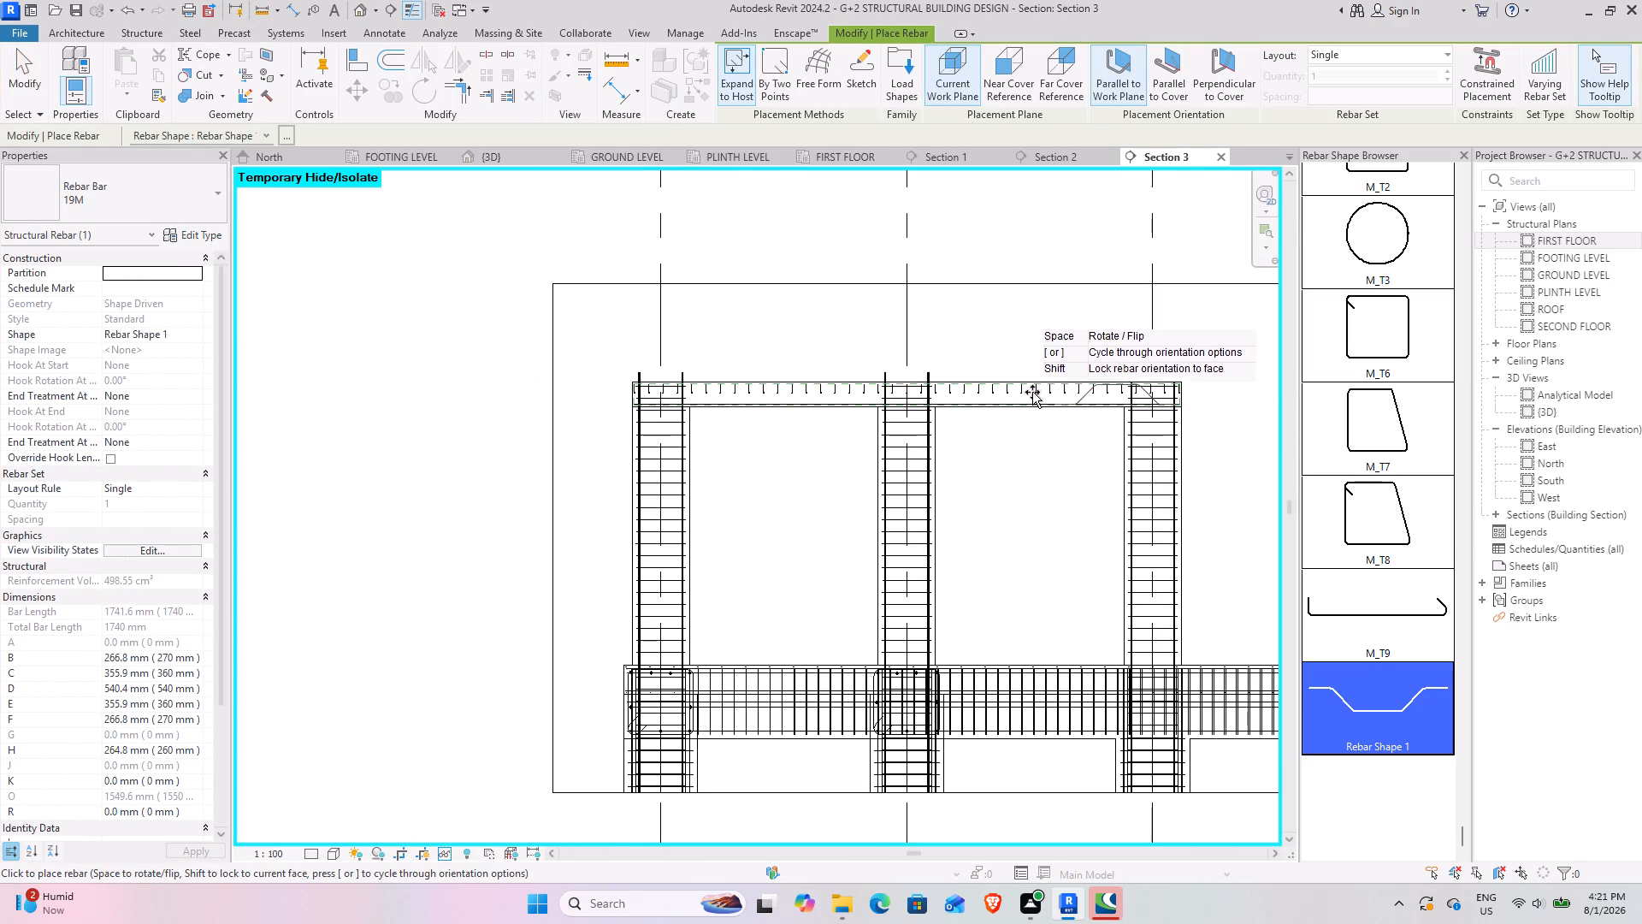
{"action": "middle_click_drag", "start_coordinate": [1040, 394], "coordinate": [765, 436]}
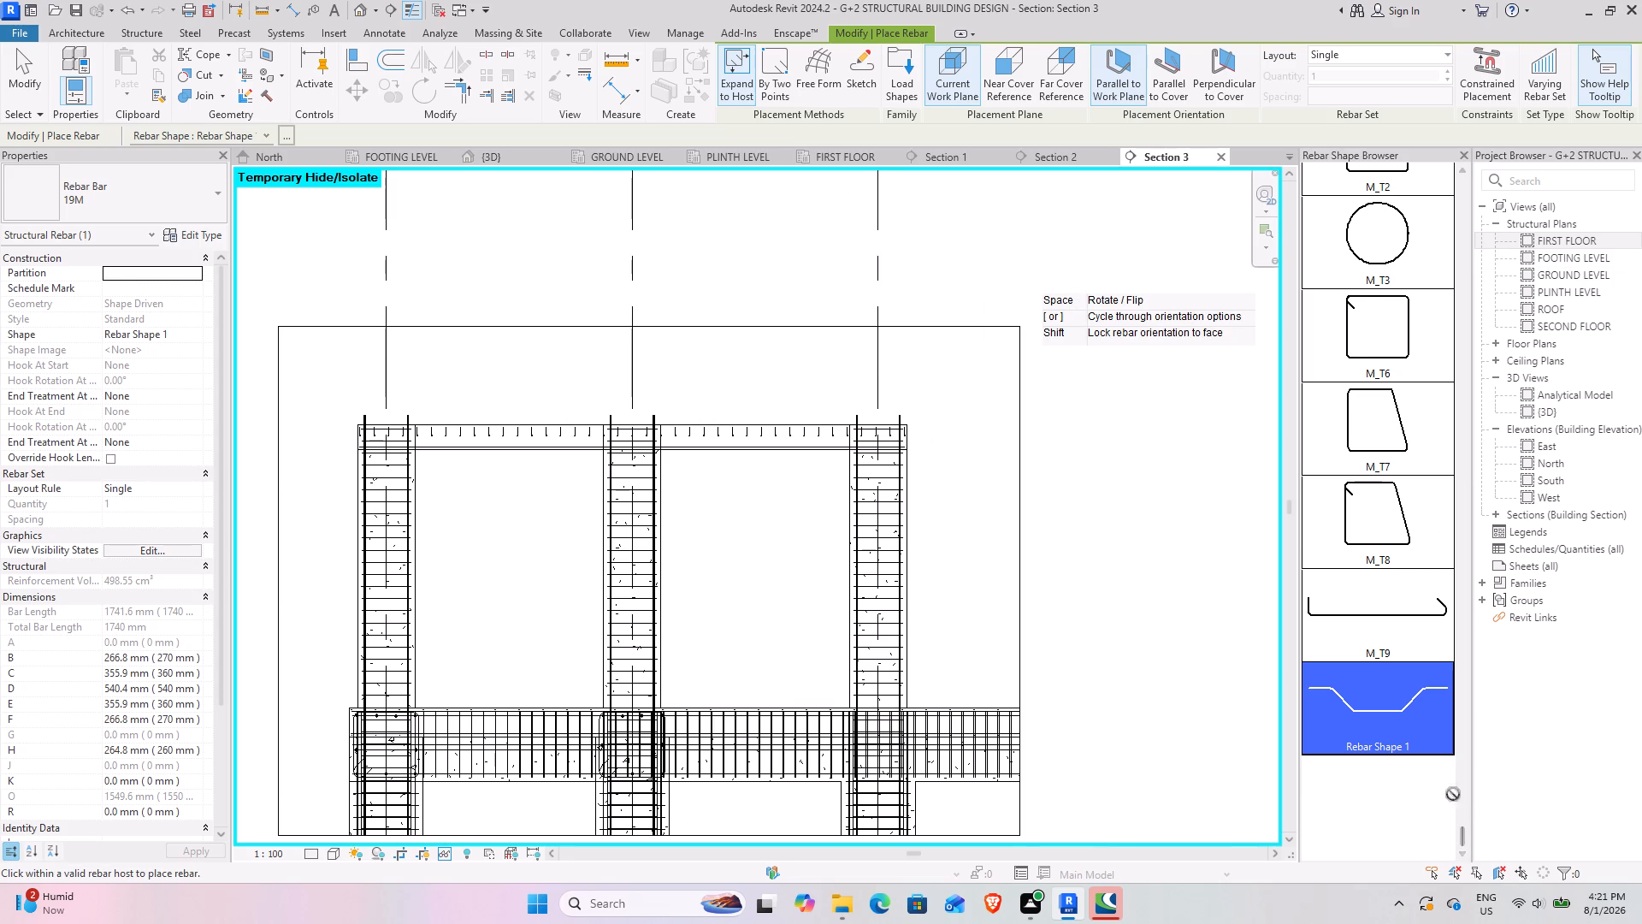
{"action": "left_click_drag", "start_coordinate": [1464, 823], "coordinate": [1458, 162]}
{"action": "left_click_drag", "start_coordinate": [1468, 640], "coordinate": [1507, 258]}
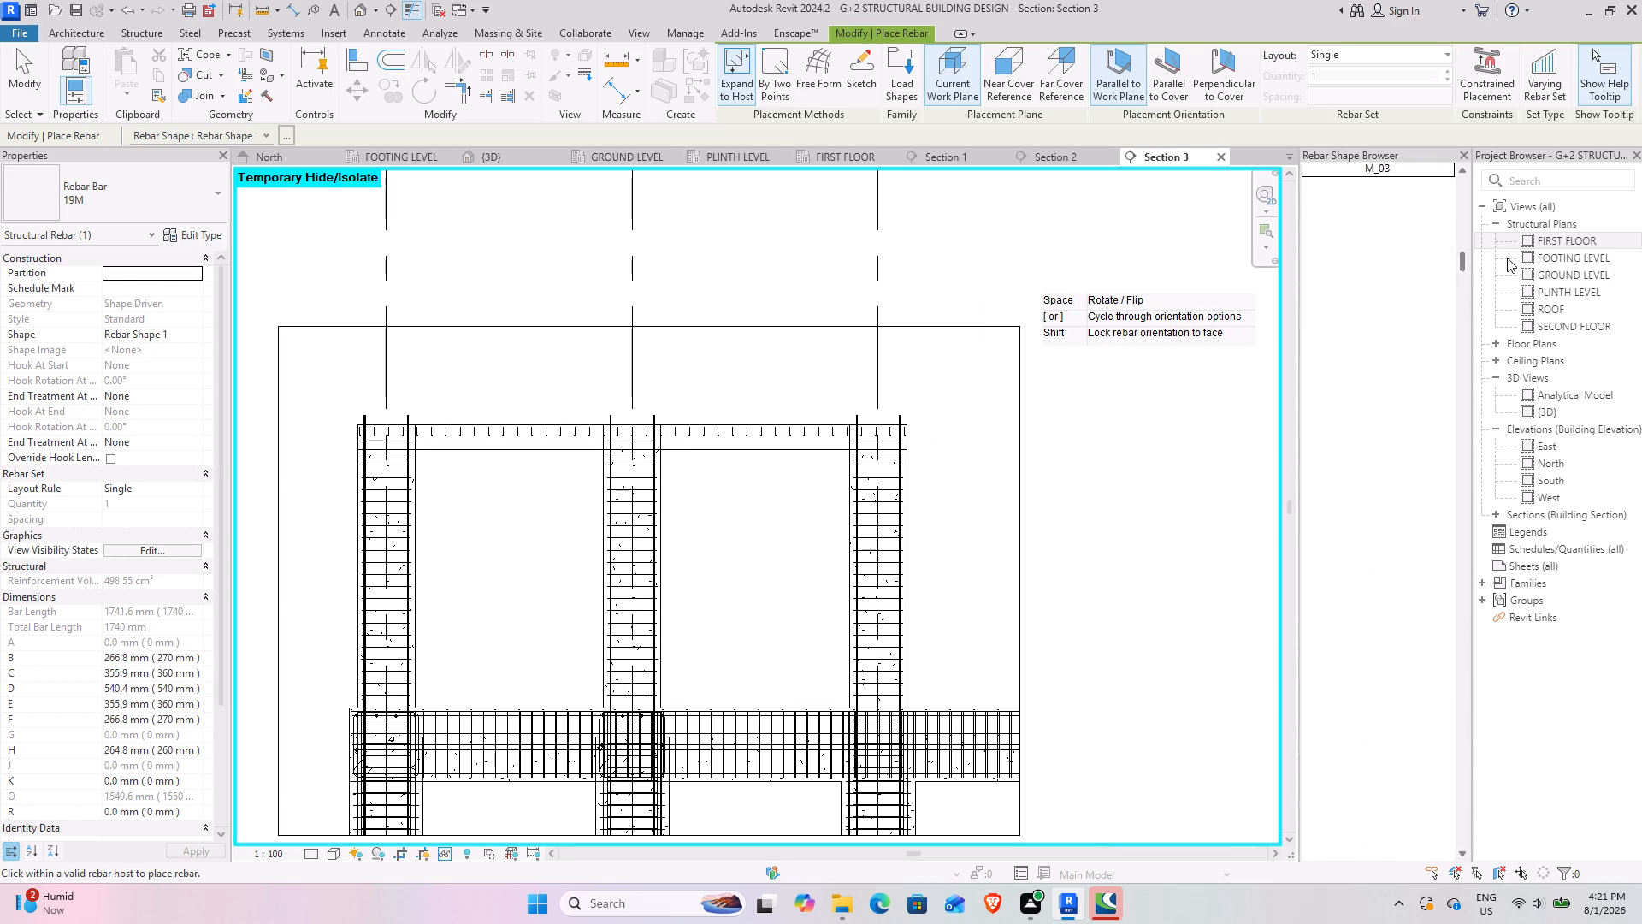
{"action": "left_click_drag", "start_coordinate": [1507, 258], "coordinate": [1541, 158]}
{"action": "left_click", "coordinate": [1372, 200]}
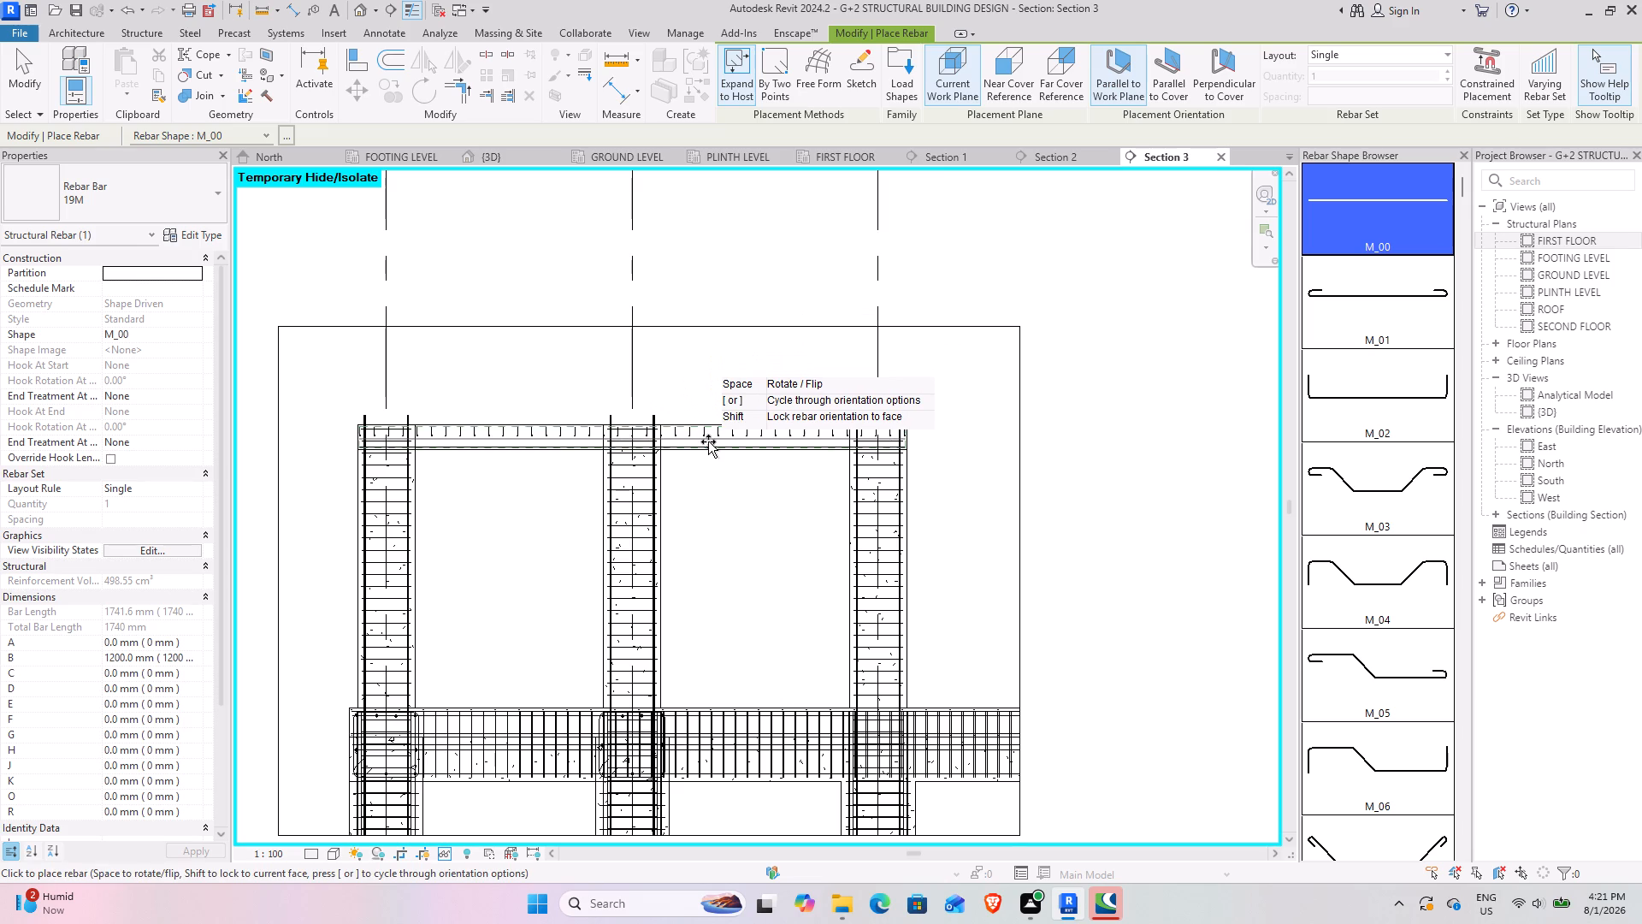
{"action": "scroll", "coordinate": [708, 441], "scroll_direction": "up", "scroll_amount": 12}
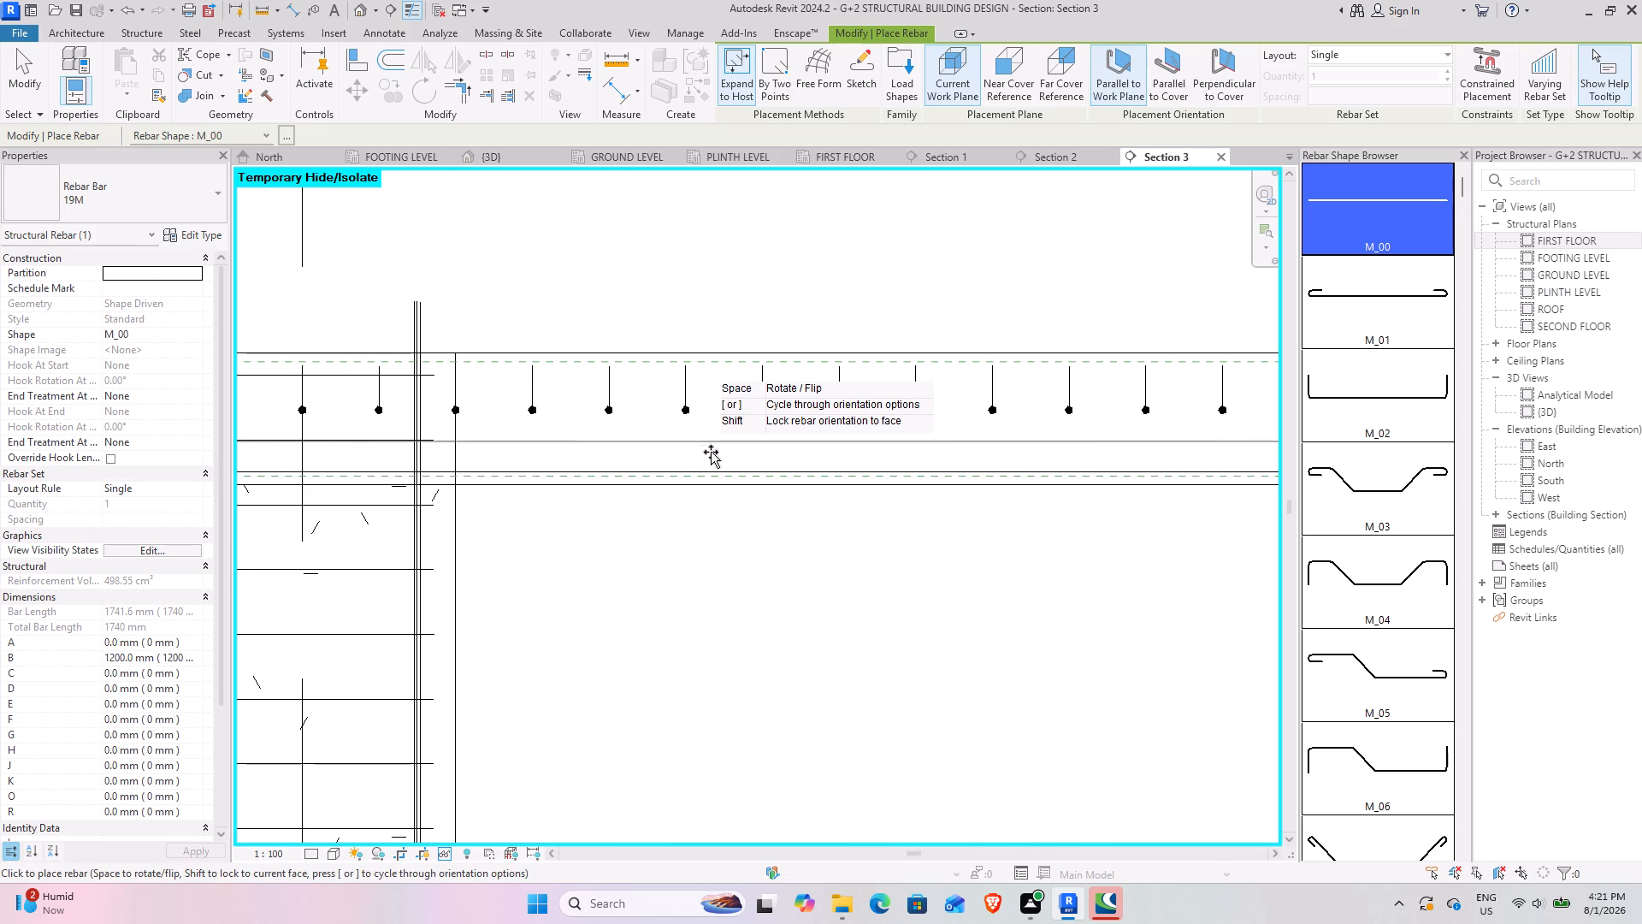
{"action": "left_click", "coordinate": [724, 451]}
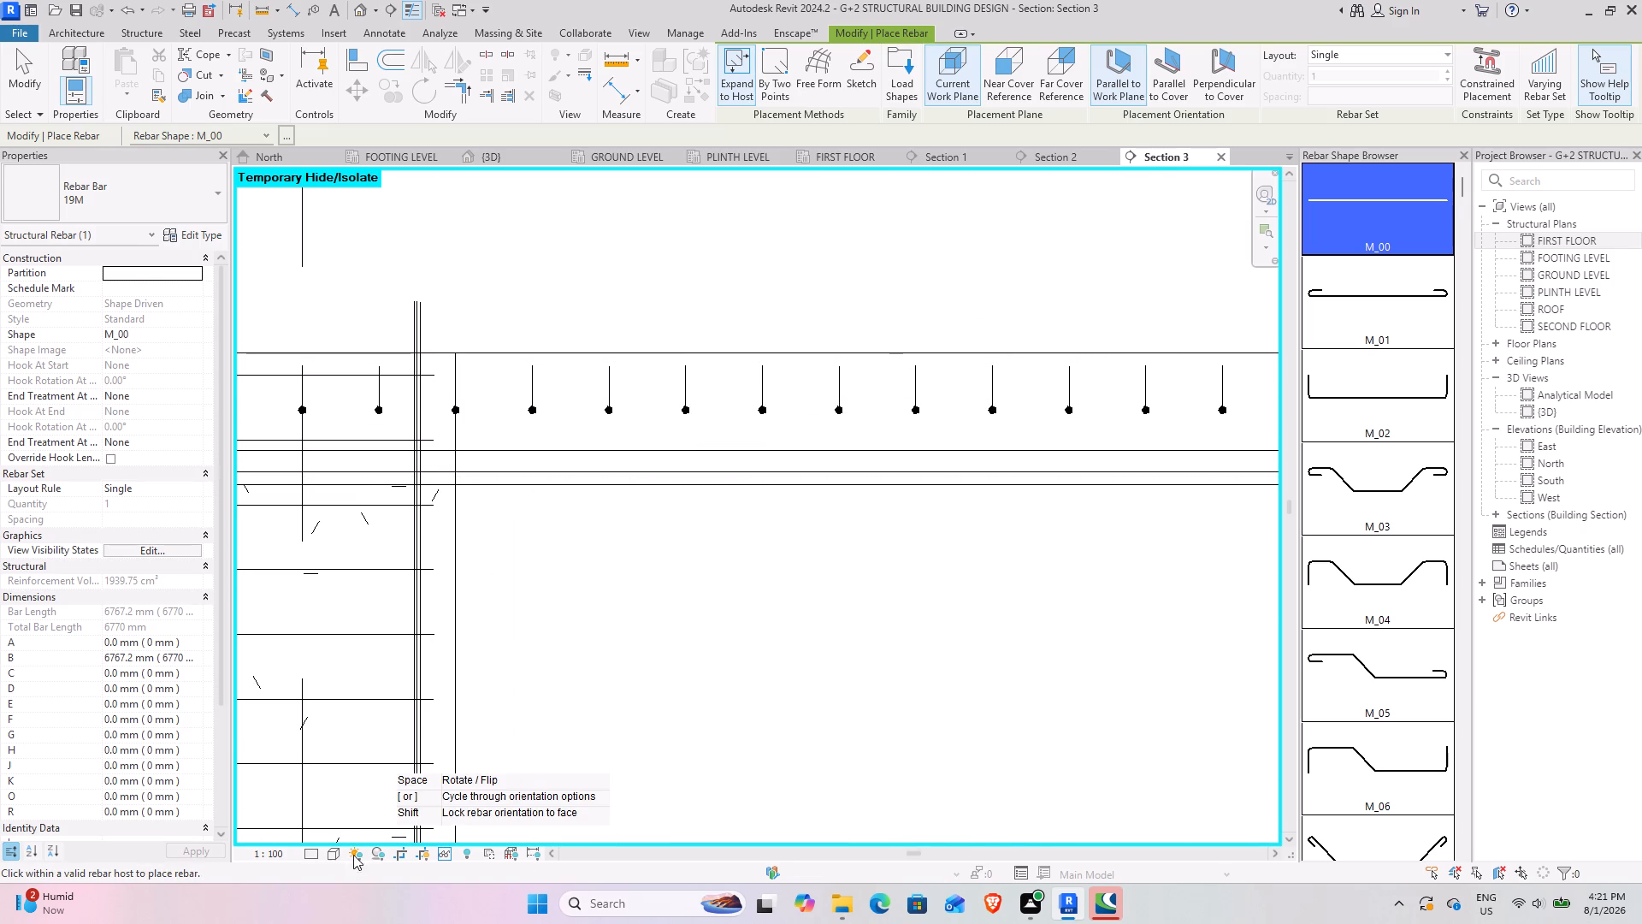
Show Section 3 at Fine detail and check the new straight bar's position against the straight bar set below it.
{"action": "left_click", "coordinate": [307, 853]}
{"action": "left_click", "coordinate": [333, 833]}
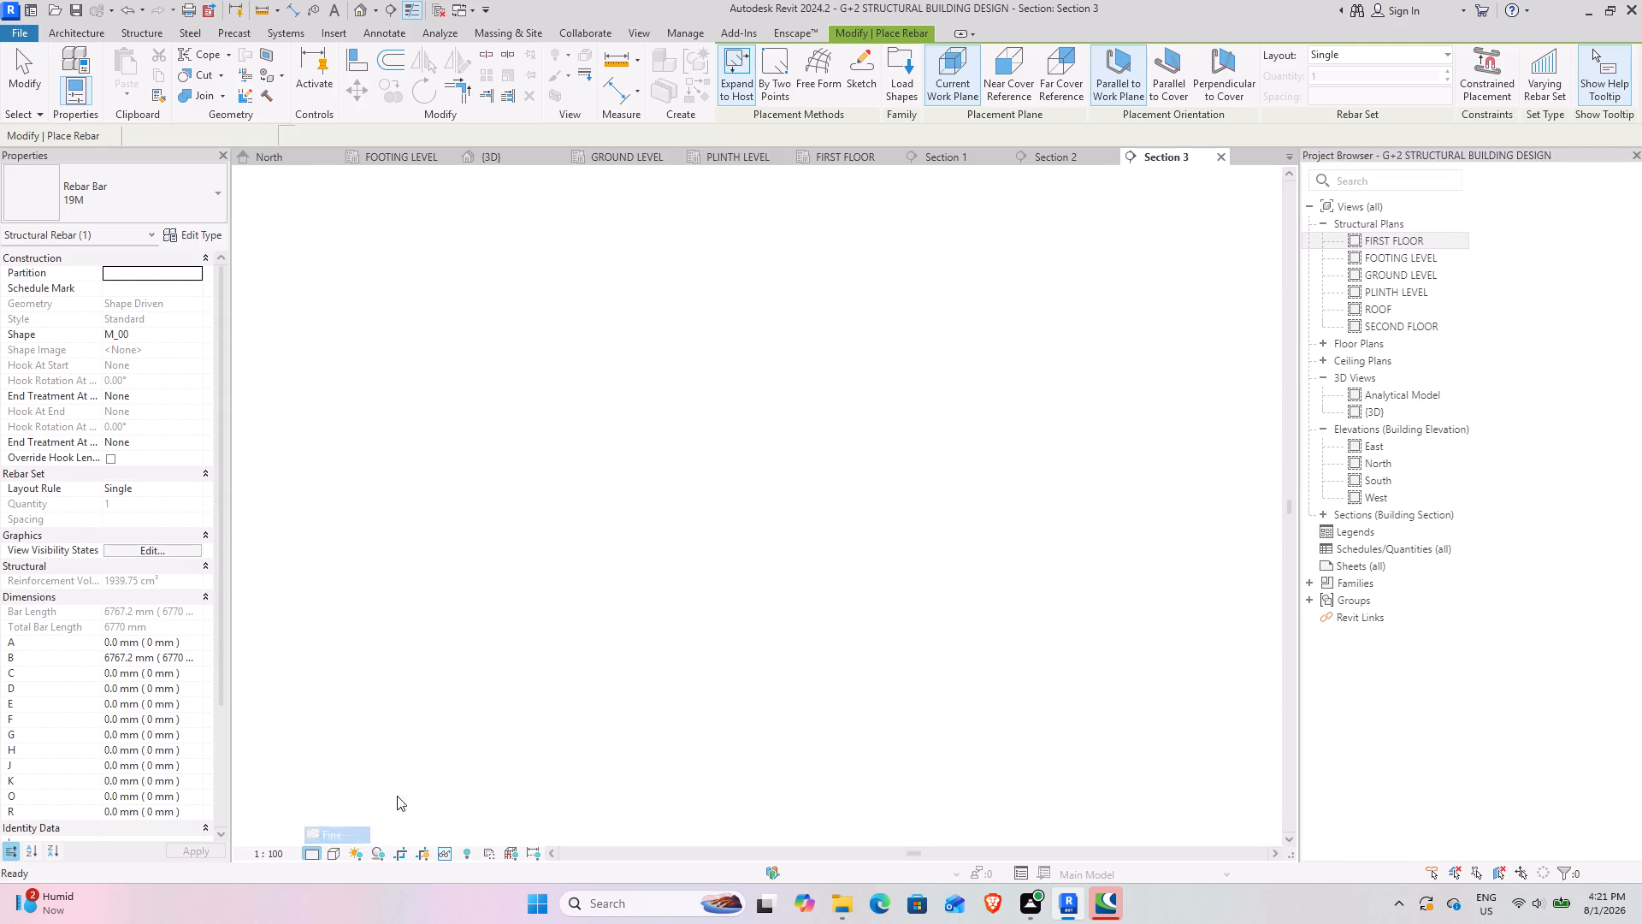
{"action": "scroll", "coordinate": [570, 469], "scroll_direction": "down", "scroll_amount": 5}
{"action": "left_click", "coordinate": [17, 70]}
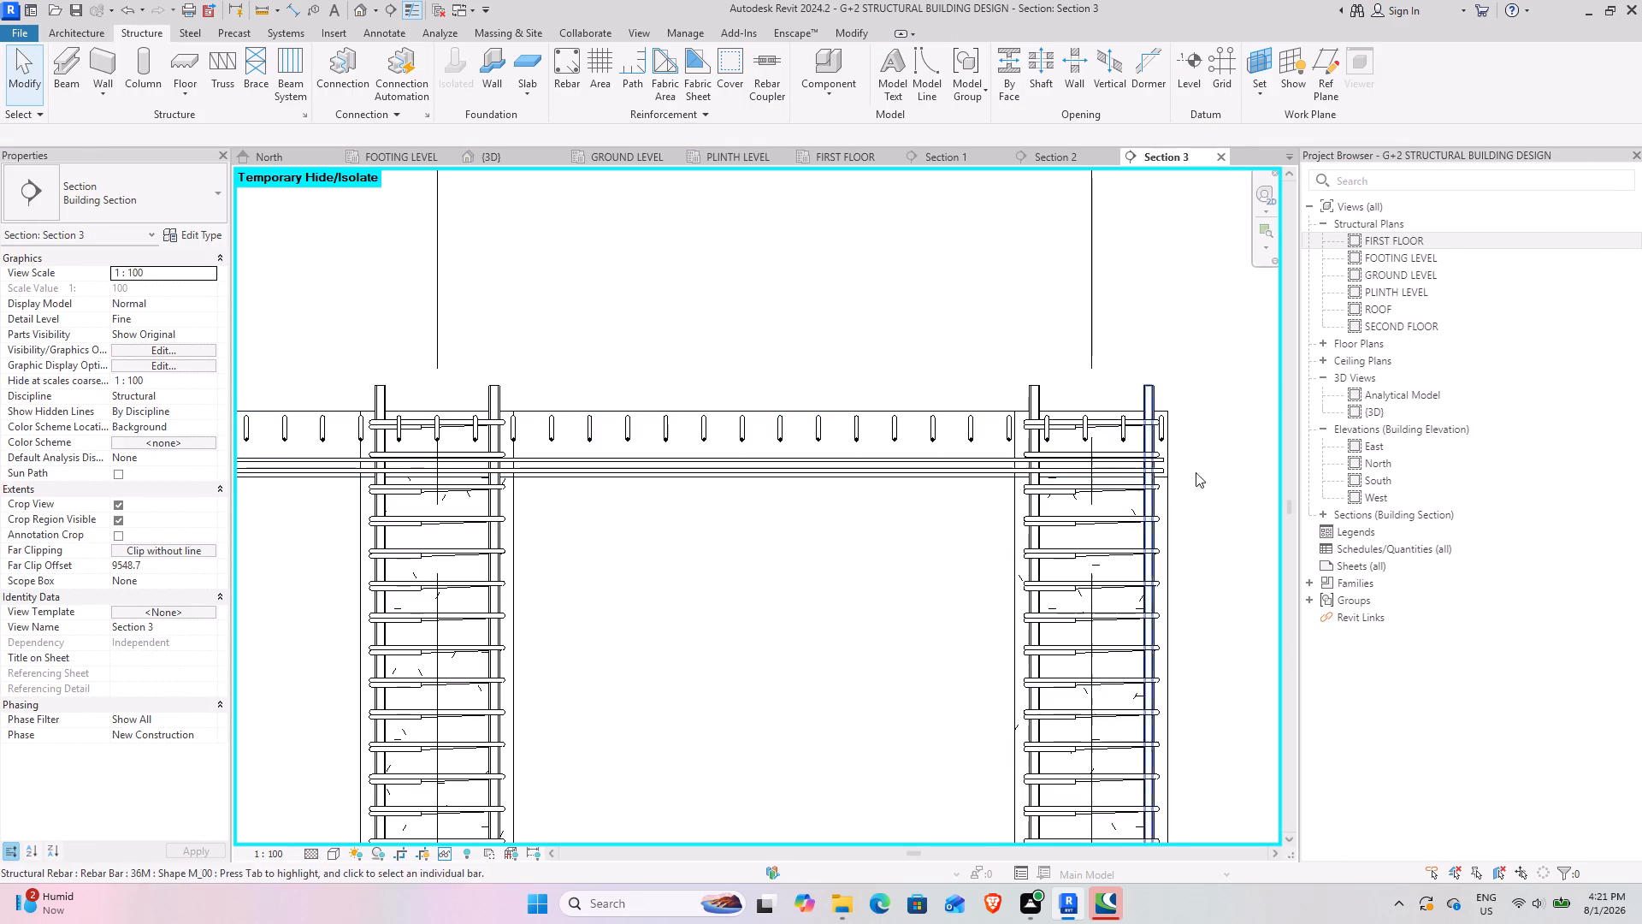
{"action": "scroll", "coordinate": [1113, 434], "scroll_direction": "up", "scroll_amount": 6}
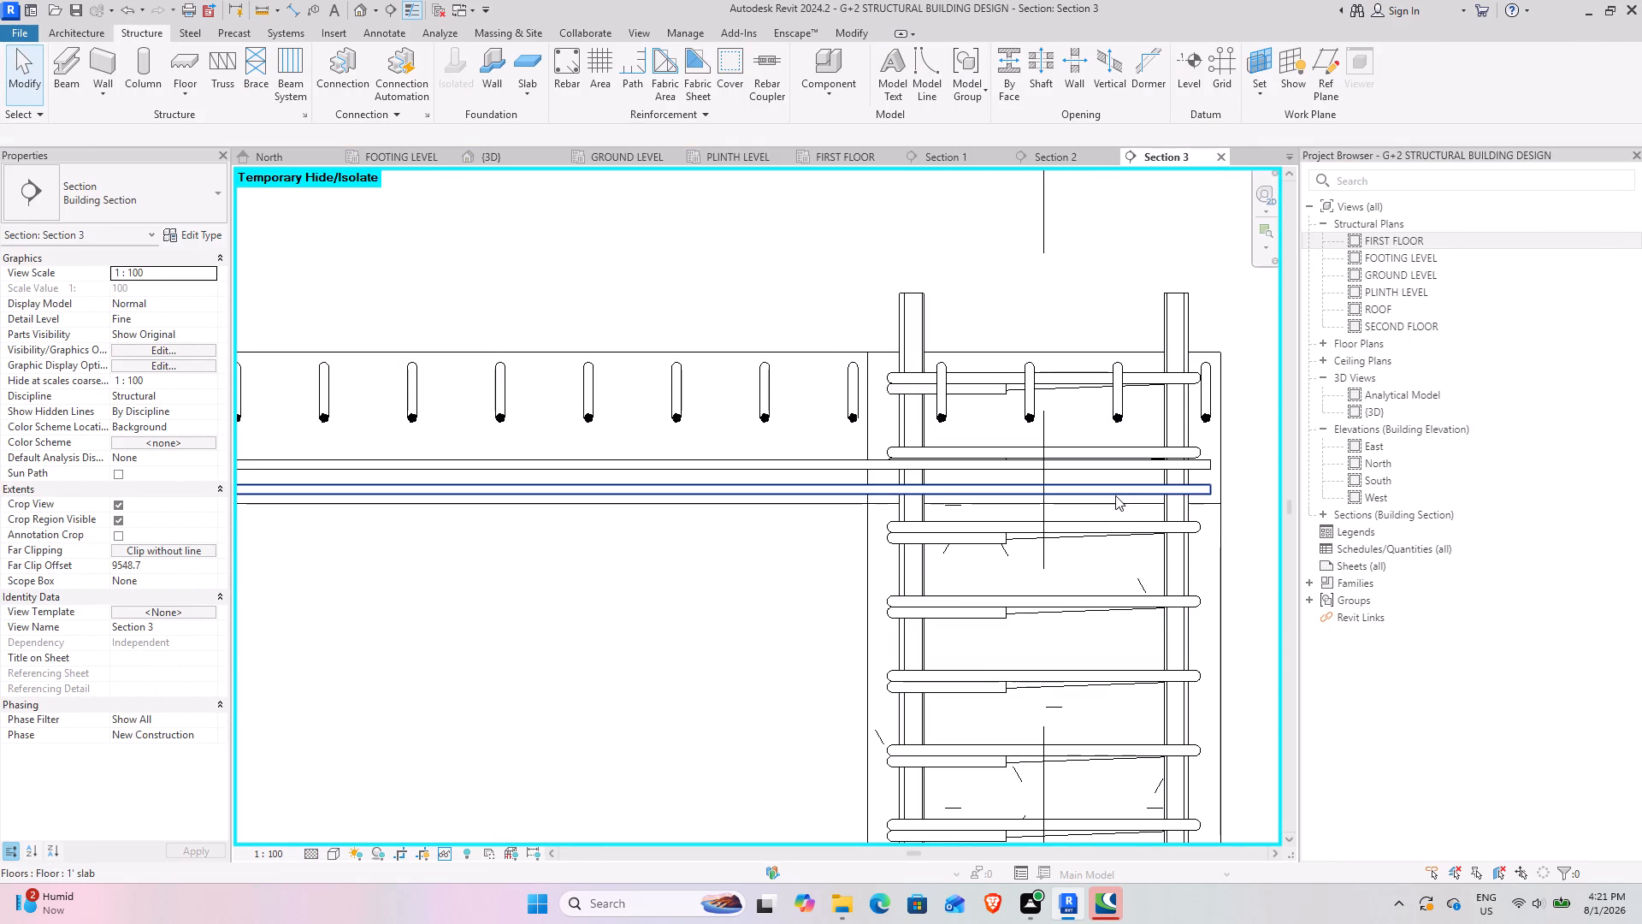
{"action": "left_click", "coordinate": [1119, 494]}
{"action": "scroll", "coordinate": [685, 600], "scroll_direction": "down", "scroll_amount": 8}
{"action": "middle_click_drag", "start_coordinate": [502, 585], "coordinate": [901, 560]}
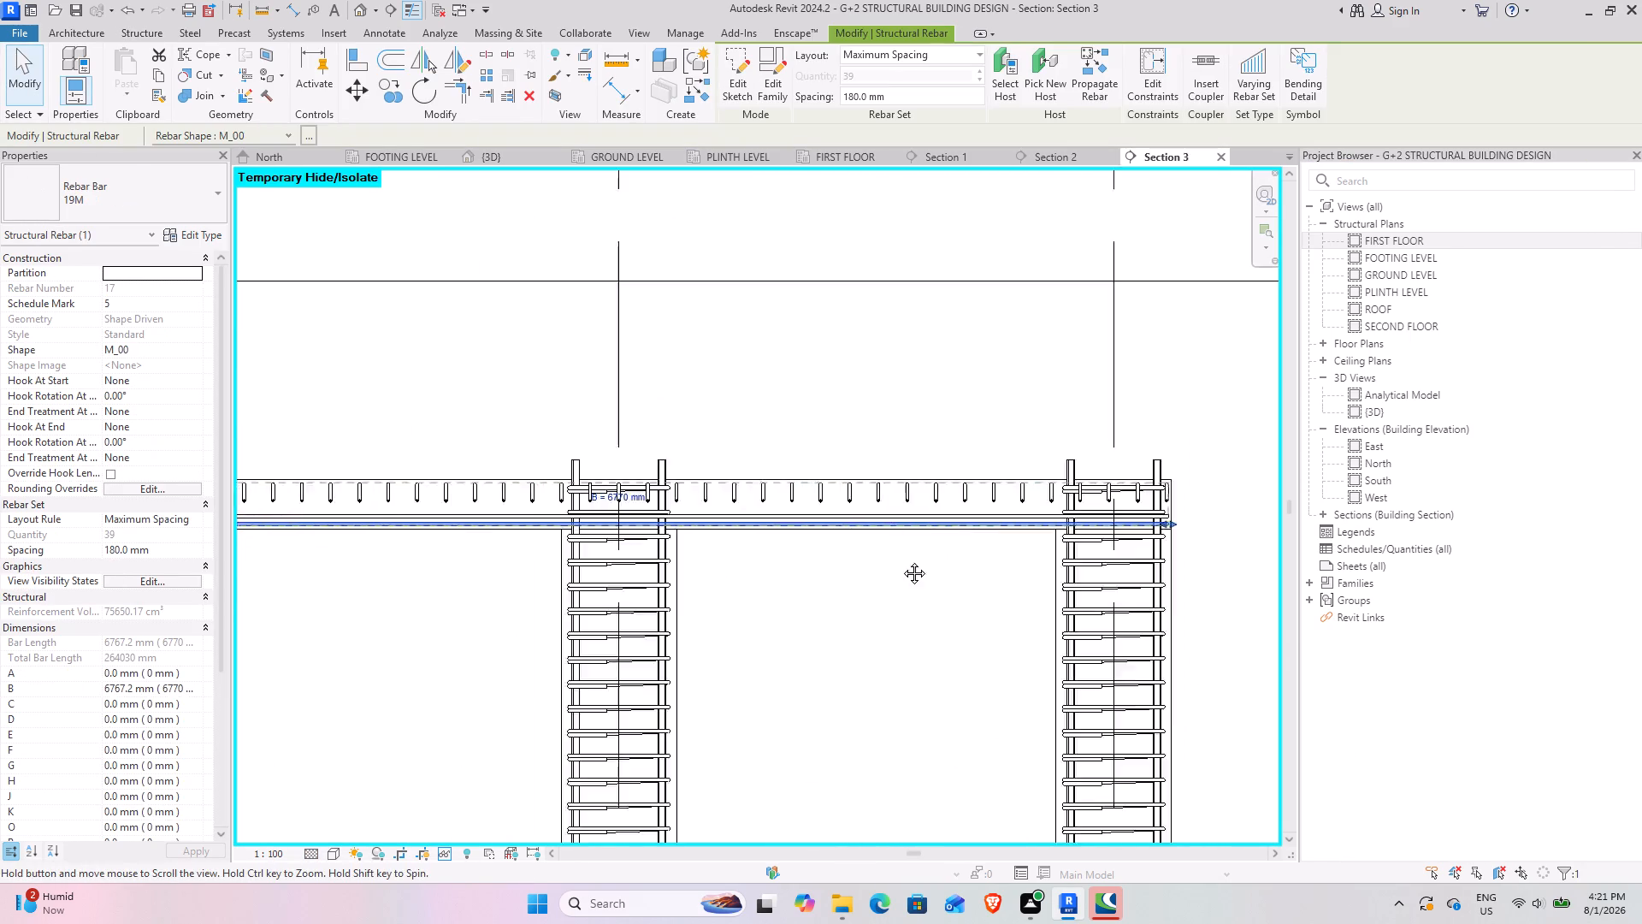
{"action": "middle_click_drag", "start_coordinate": [901, 560], "coordinate": [995, 580]}
{"action": "scroll", "coordinate": [585, 571], "scroll_direction": "up", "scroll_amount": 7}
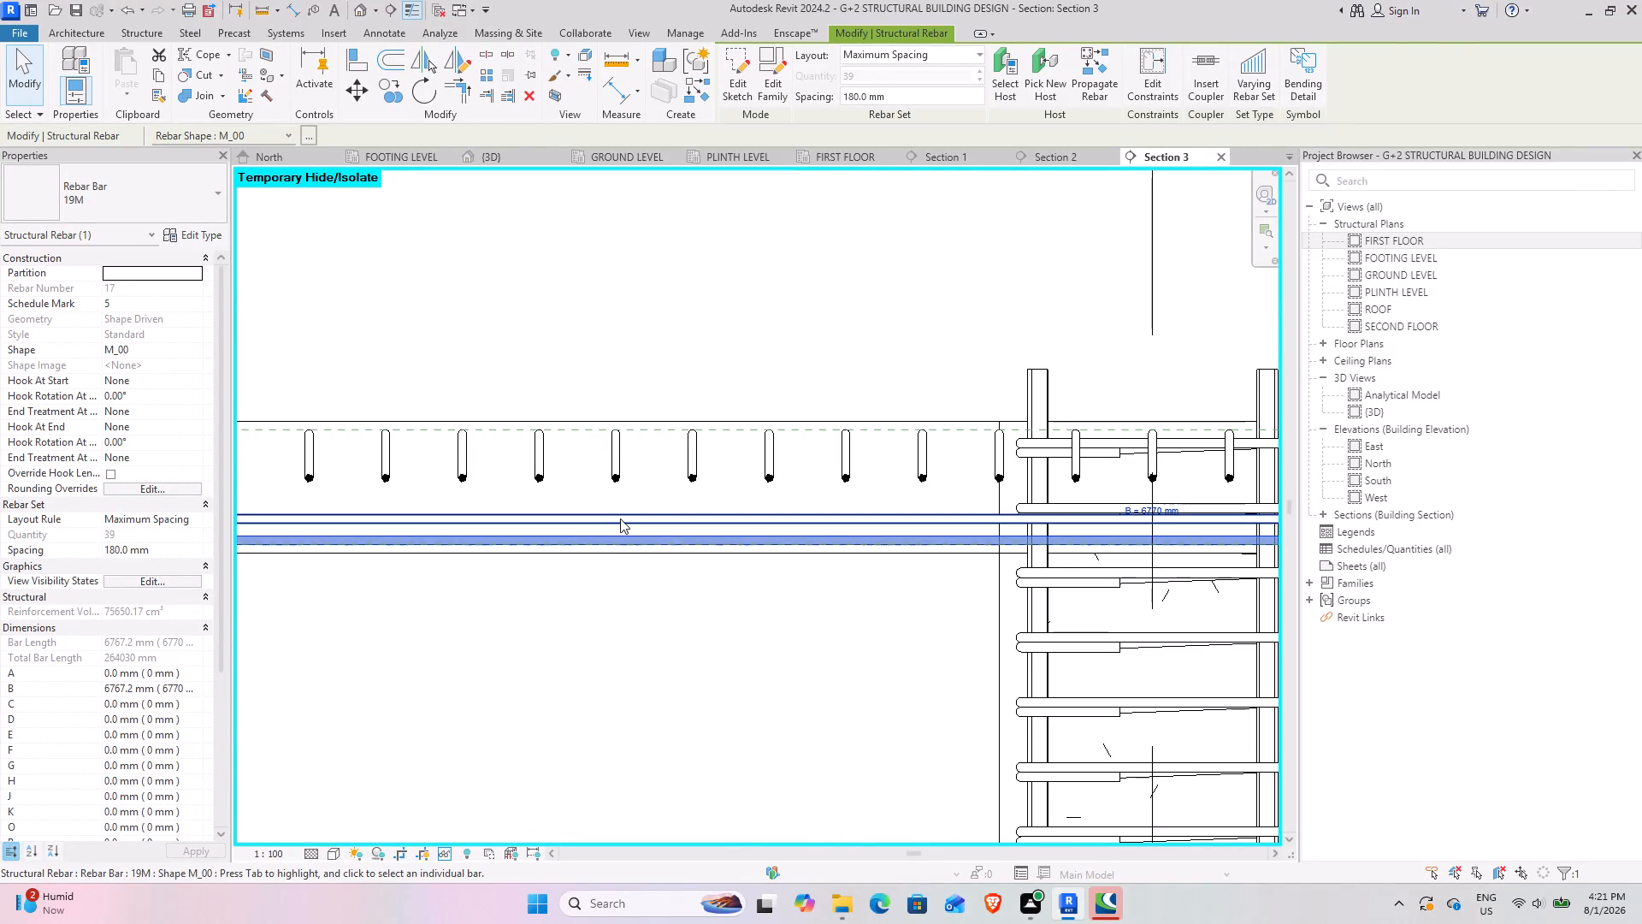
{"action": "left_click", "coordinate": [620, 518]}
{"action": "scroll", "coordinate": [693, 616], "scroll_direction": "down", "scroll_amount": 4}
{"action": "middle_click_drag", "start_coordinate": [824, 572], "coordinate": [592, 489]}
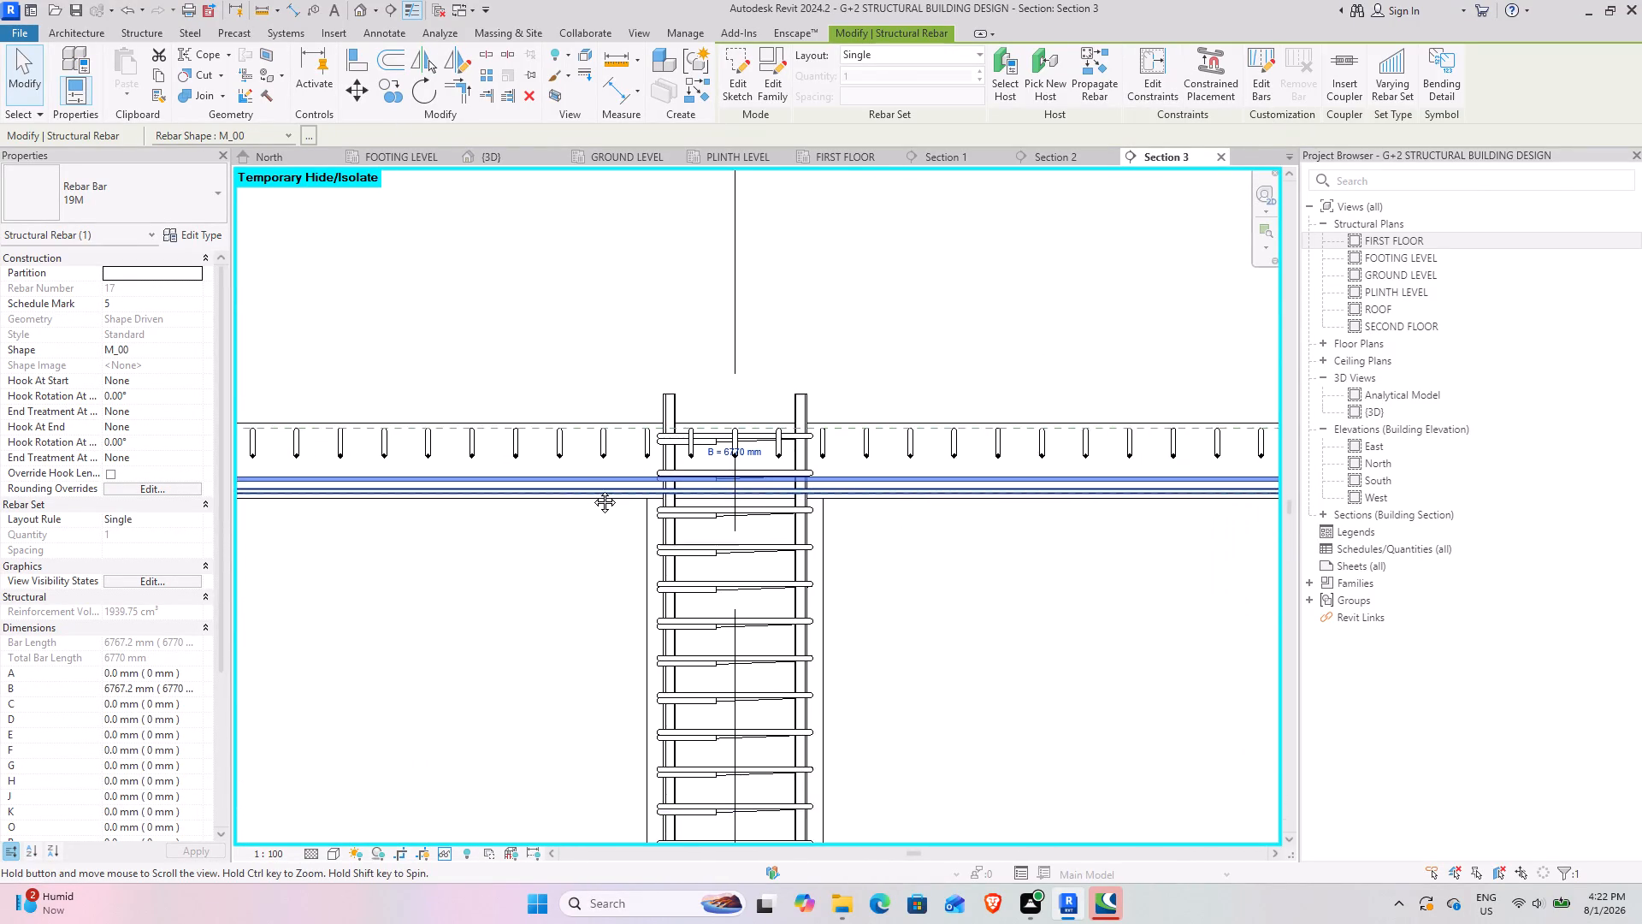
{"action": "middle_click_drag", "start_coordinate": [592, 489], "coordinate": [572, 489]}
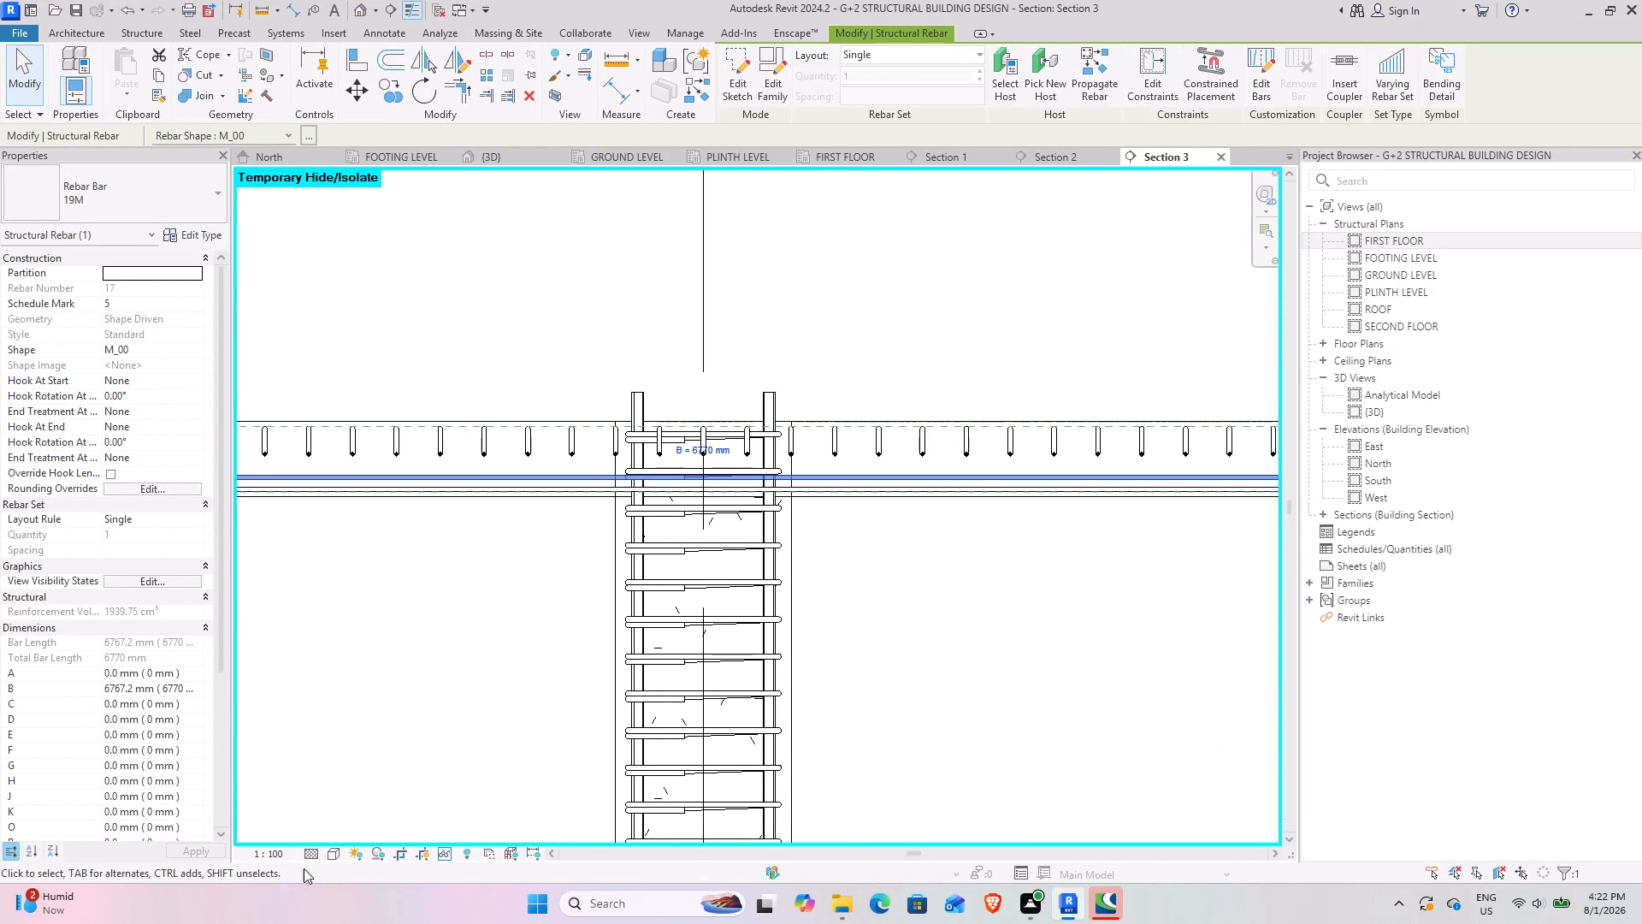
Set the detail level of Section 3 to Coarse.
{"action": "left_click", "coordinate": [310, 856]}
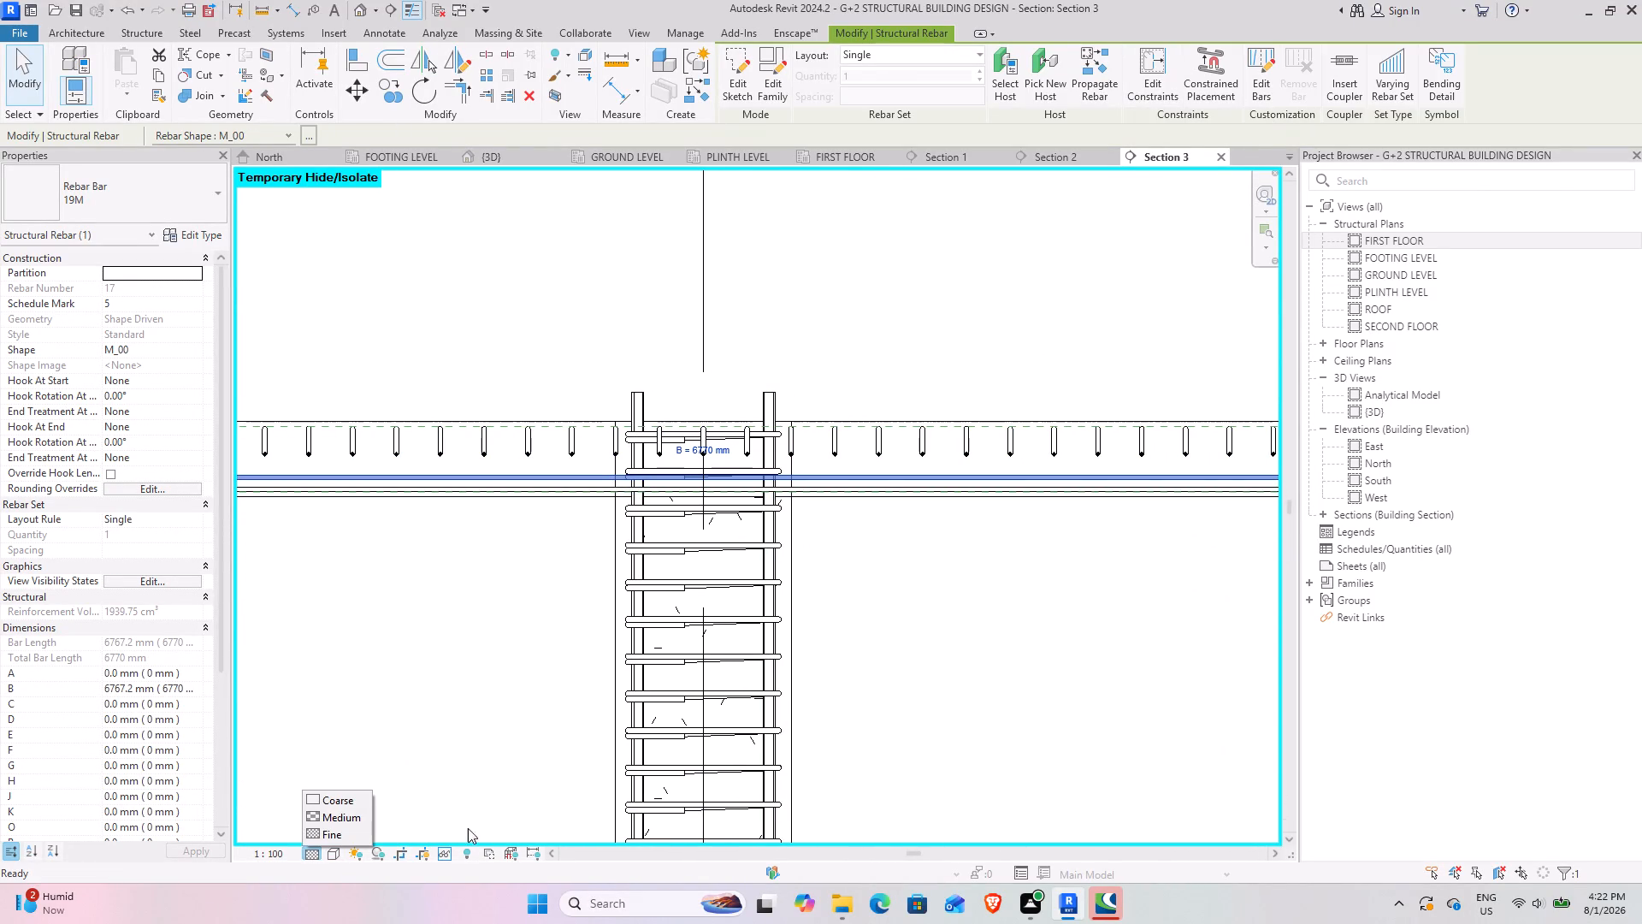
{"action": "left_click", "coordinate": [345, 803]}
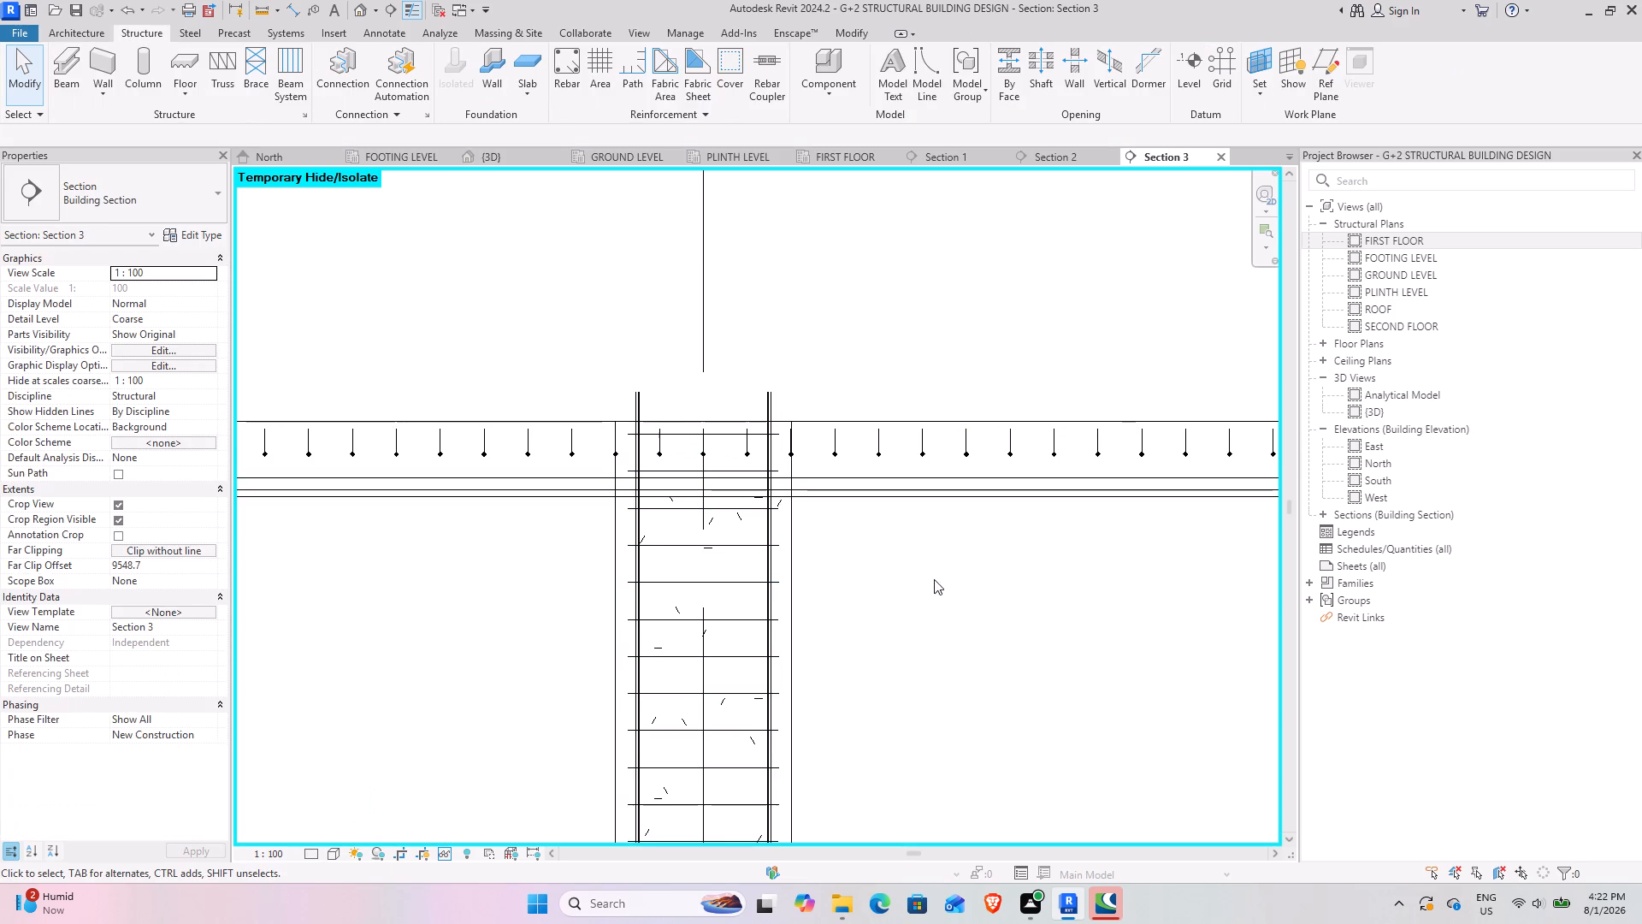
Set the detail level of Section 3 to Fine.
{"action": "left_click", "coordinate": [309, 856]}
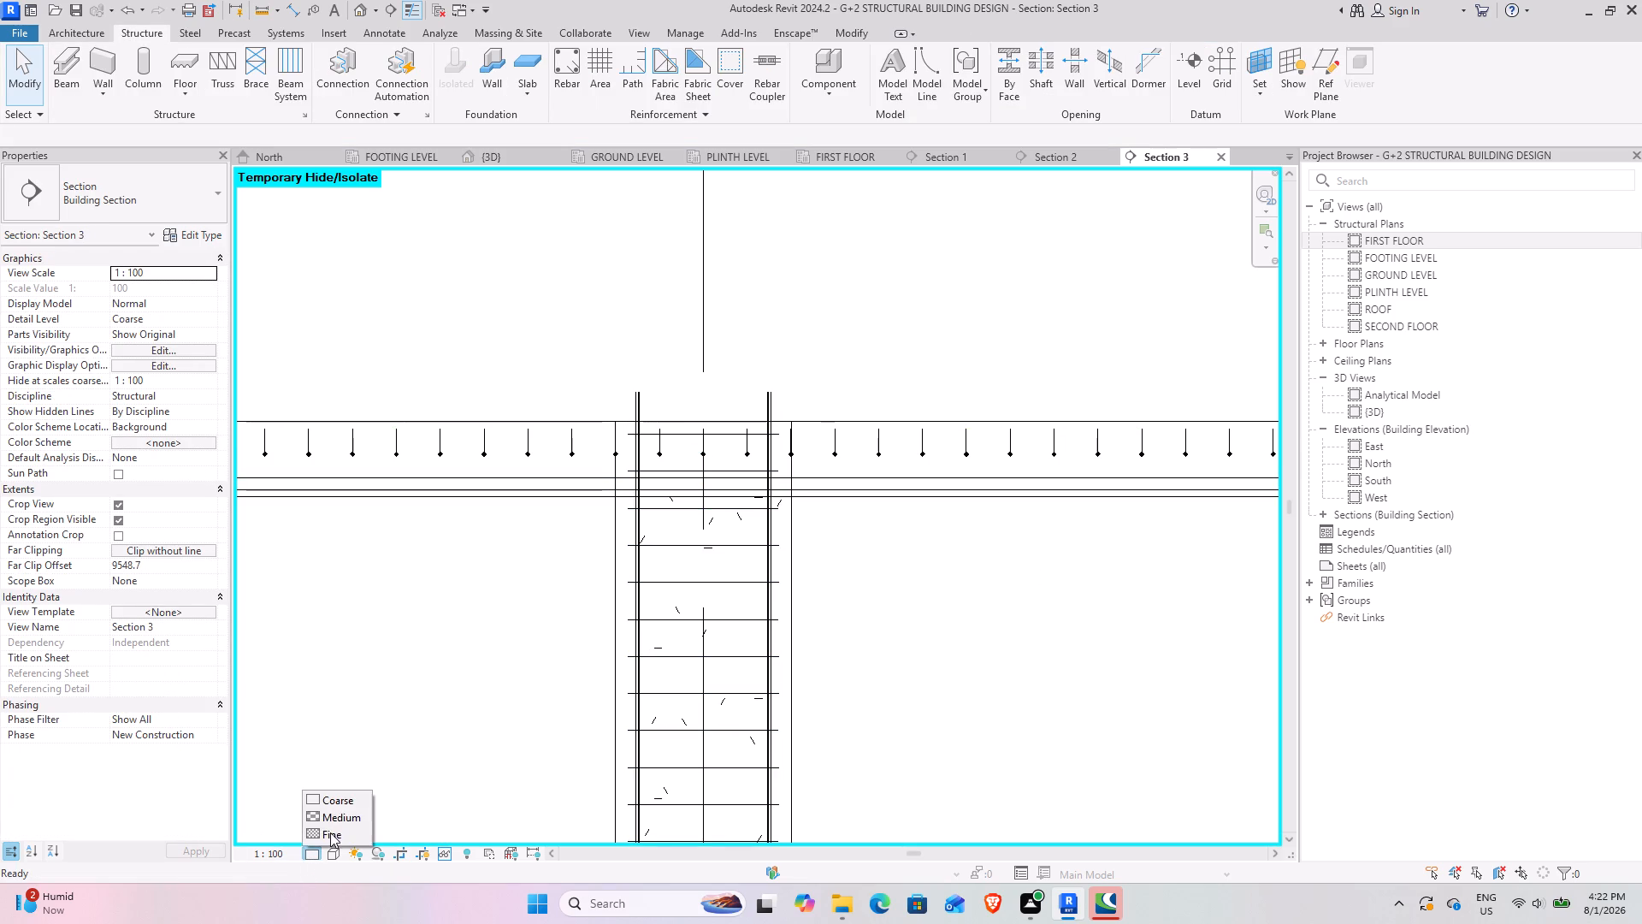
{"action": "left_click", "coordinate": [342, 841]}
{"action": "scroll", "coordinate": [841, 538], "scroll_direction": "down", "scroll_amount": 2}
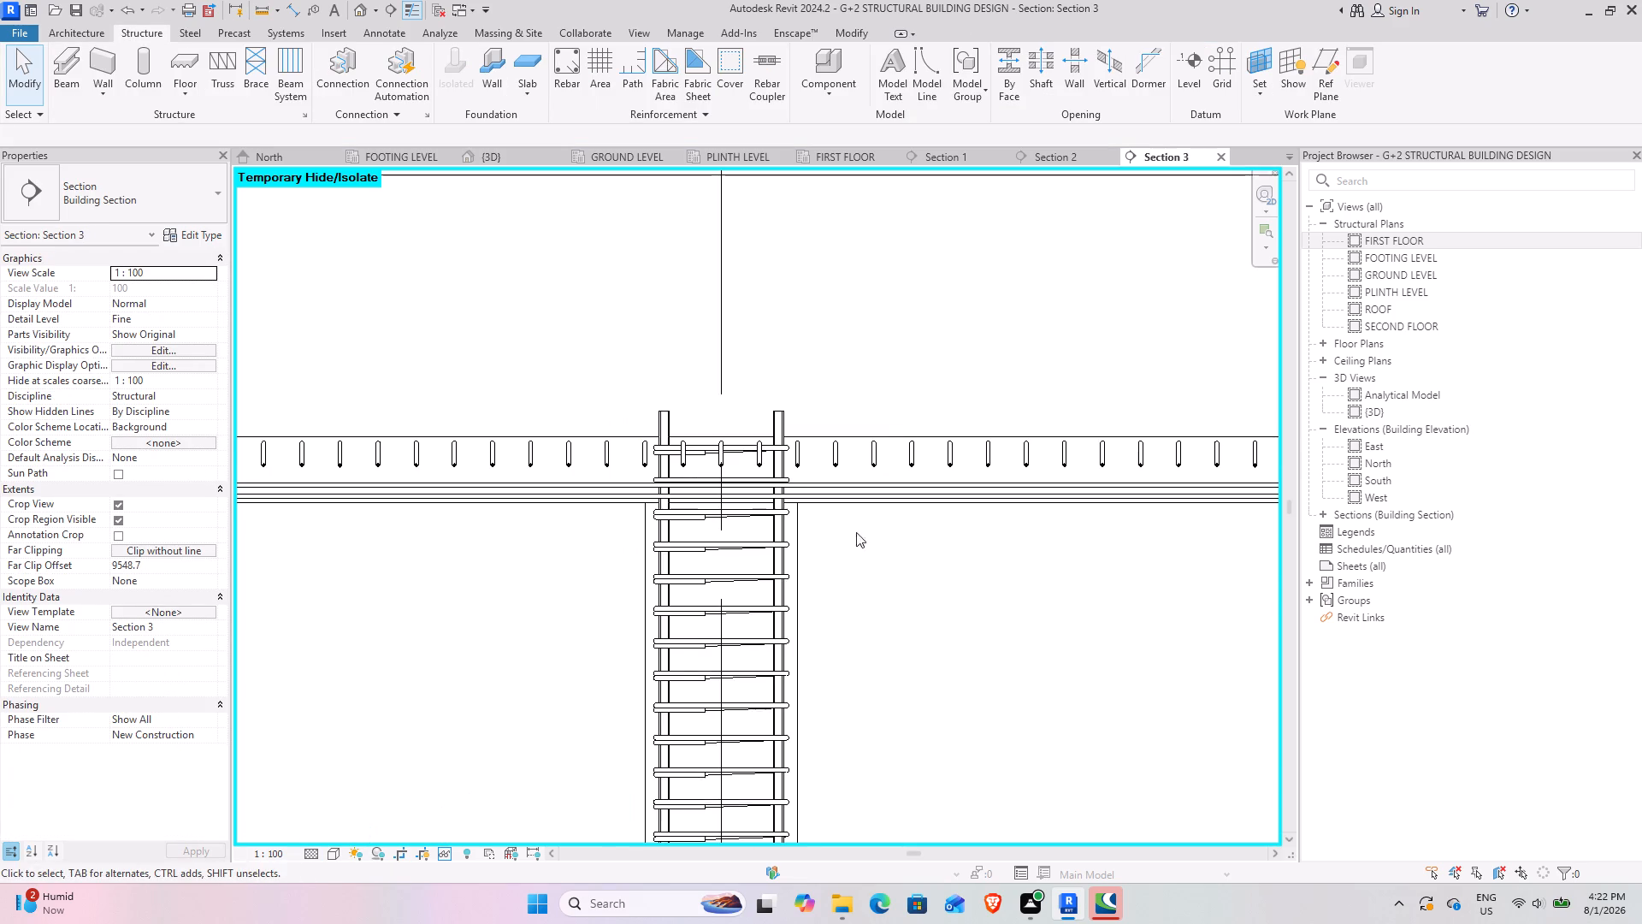
Select the bottom straight 19M bar set and examine how it sits beneath the cranked bars in 3D, then return to Section 3.
{"action": "left_click", "coordinate": [905, 510]}
{"action": "left_click", "coordinate": [506, 163]}
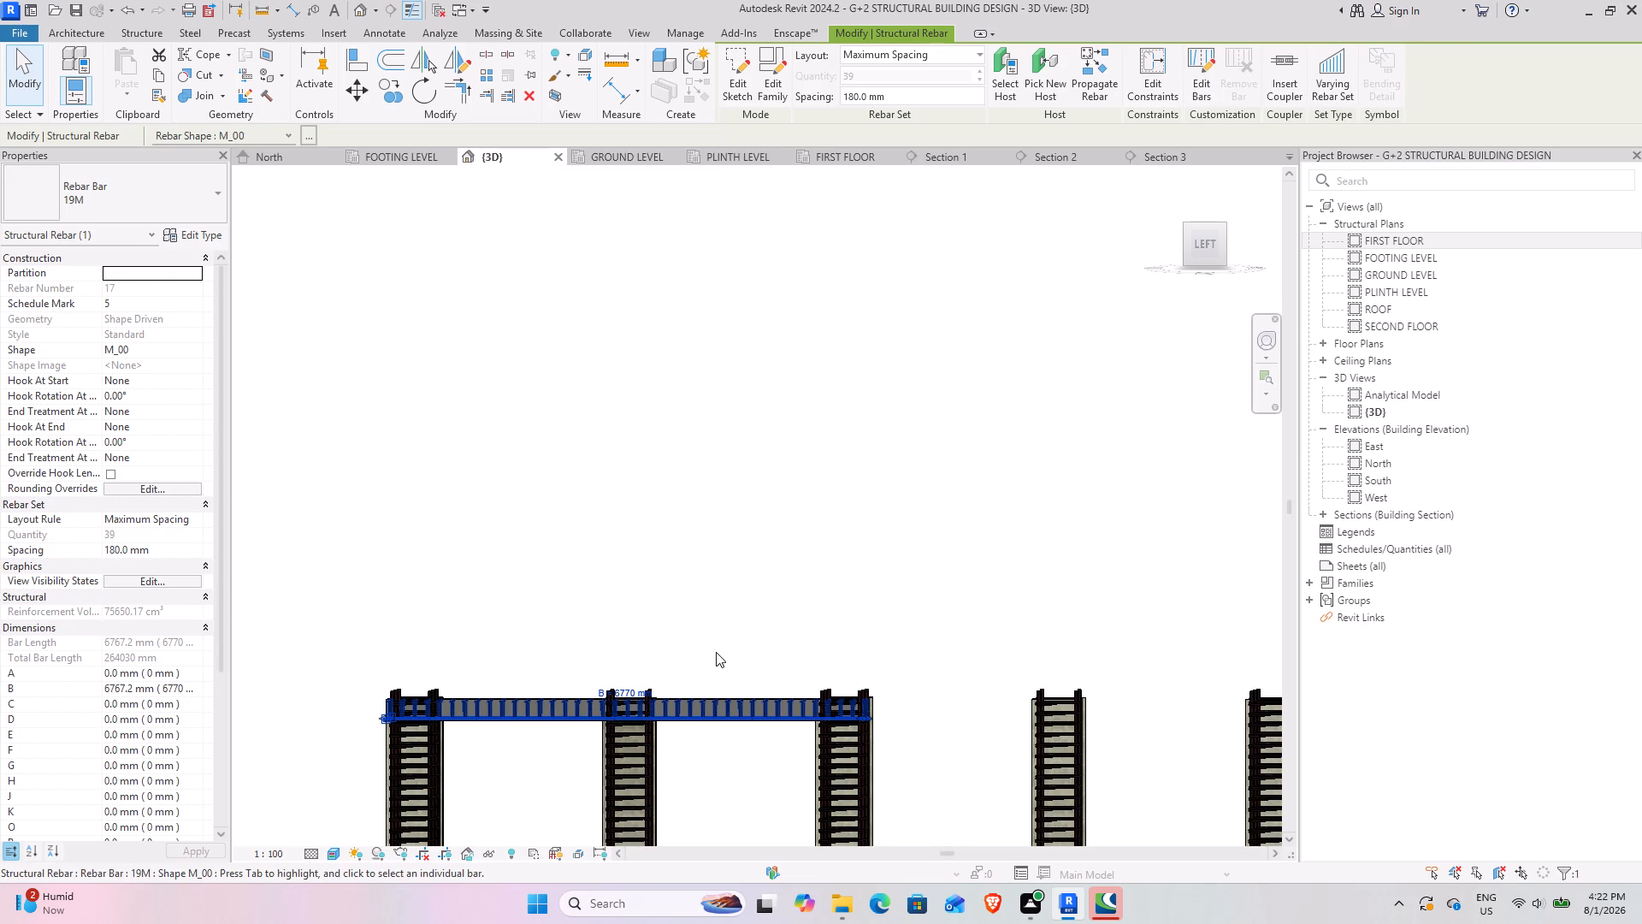
{"action": "middle_click_drag", "start_coordinate": [720, 647], "coordinate": [664, 731], "text": "shift"}
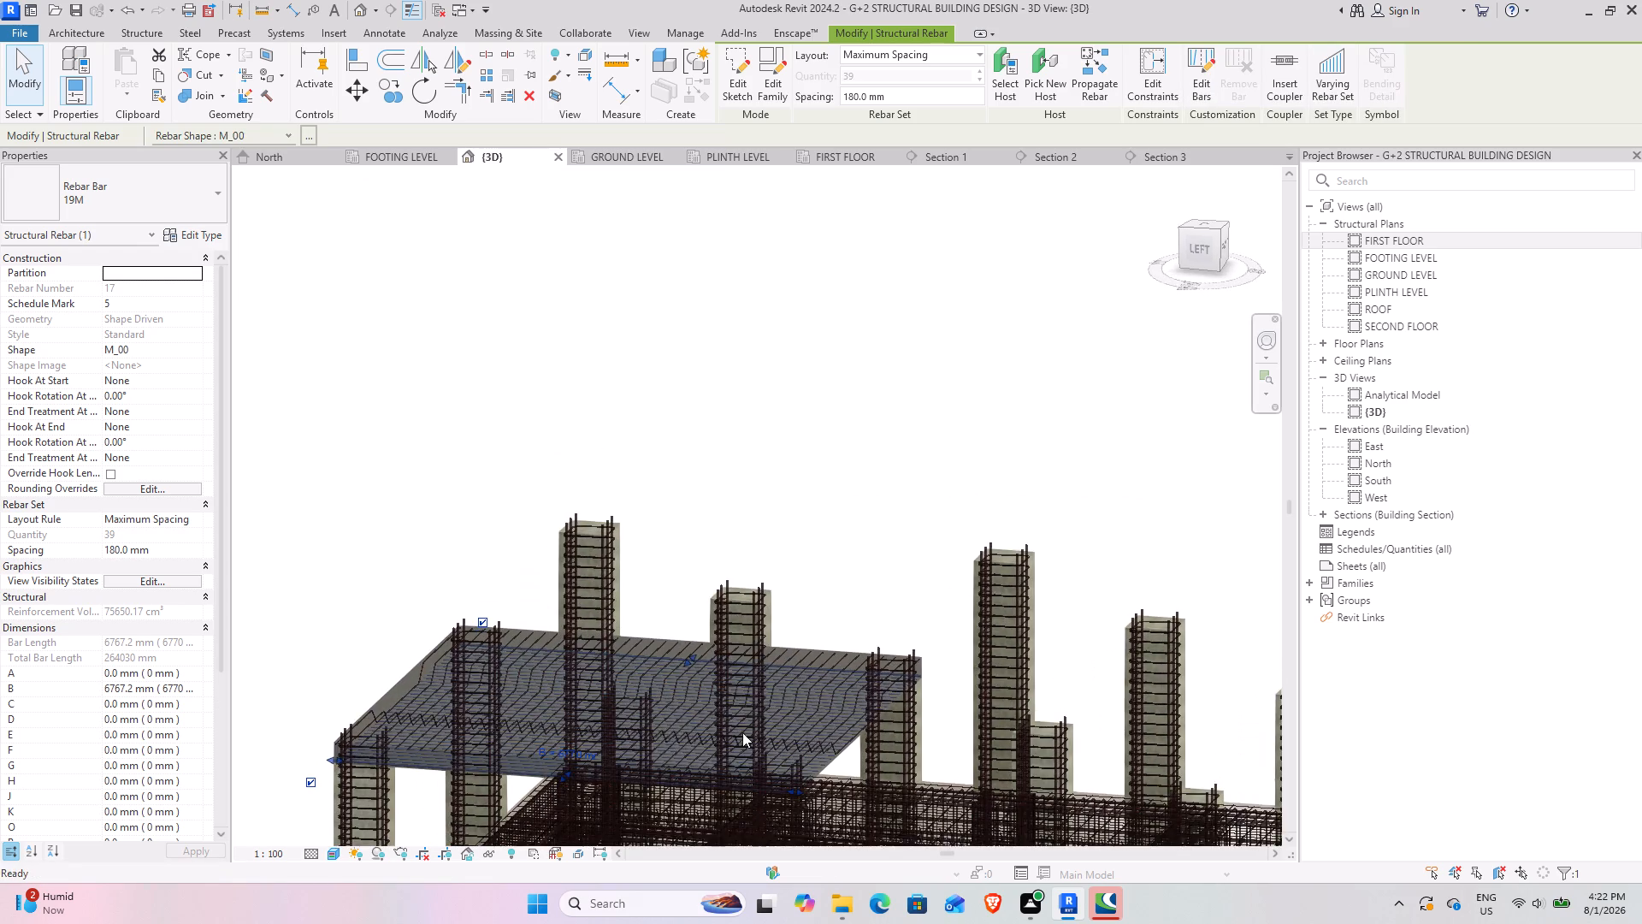
{"action": "scroll", "coordinate": [930, 696], "scroll_direction": "up", "scroll_amount": 6}
{"action": "middle_click_drag", "start_coordinate": [759, 726], "coordinate": [945, 569]}
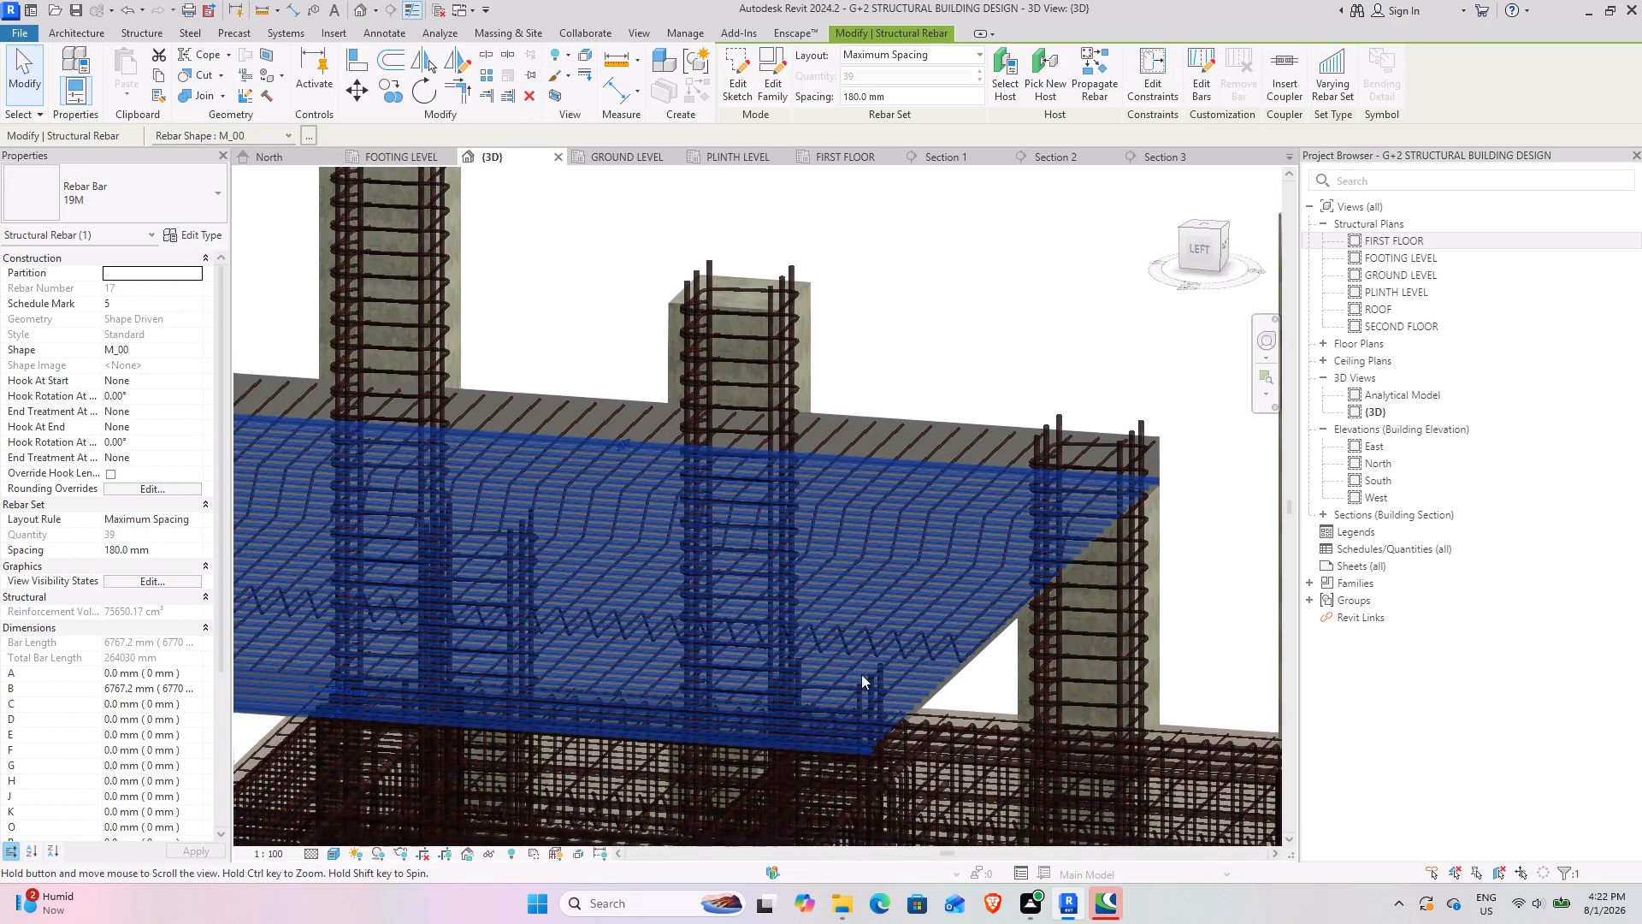
{"action": "middle_click_drag", "start_coordinate": [839, 675], "coordinate": [741, 577], "text": "shift"}
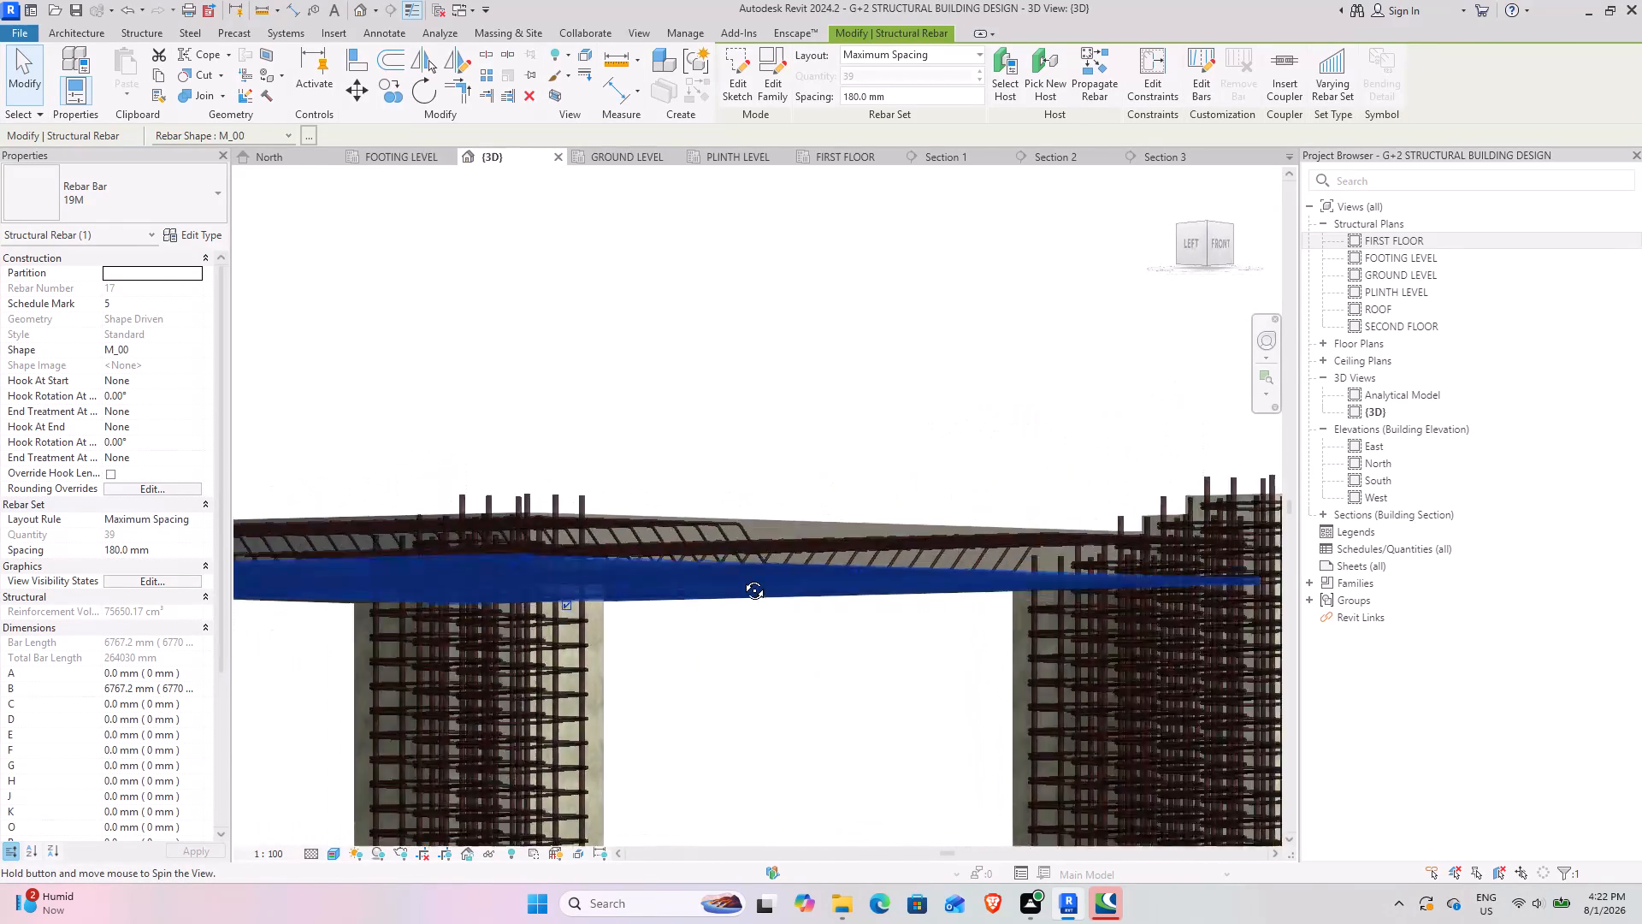
{"action": "middle_click_drag", "start_coordinate": [741, 577], "coordinate": [737, 690], "text": "shift"}
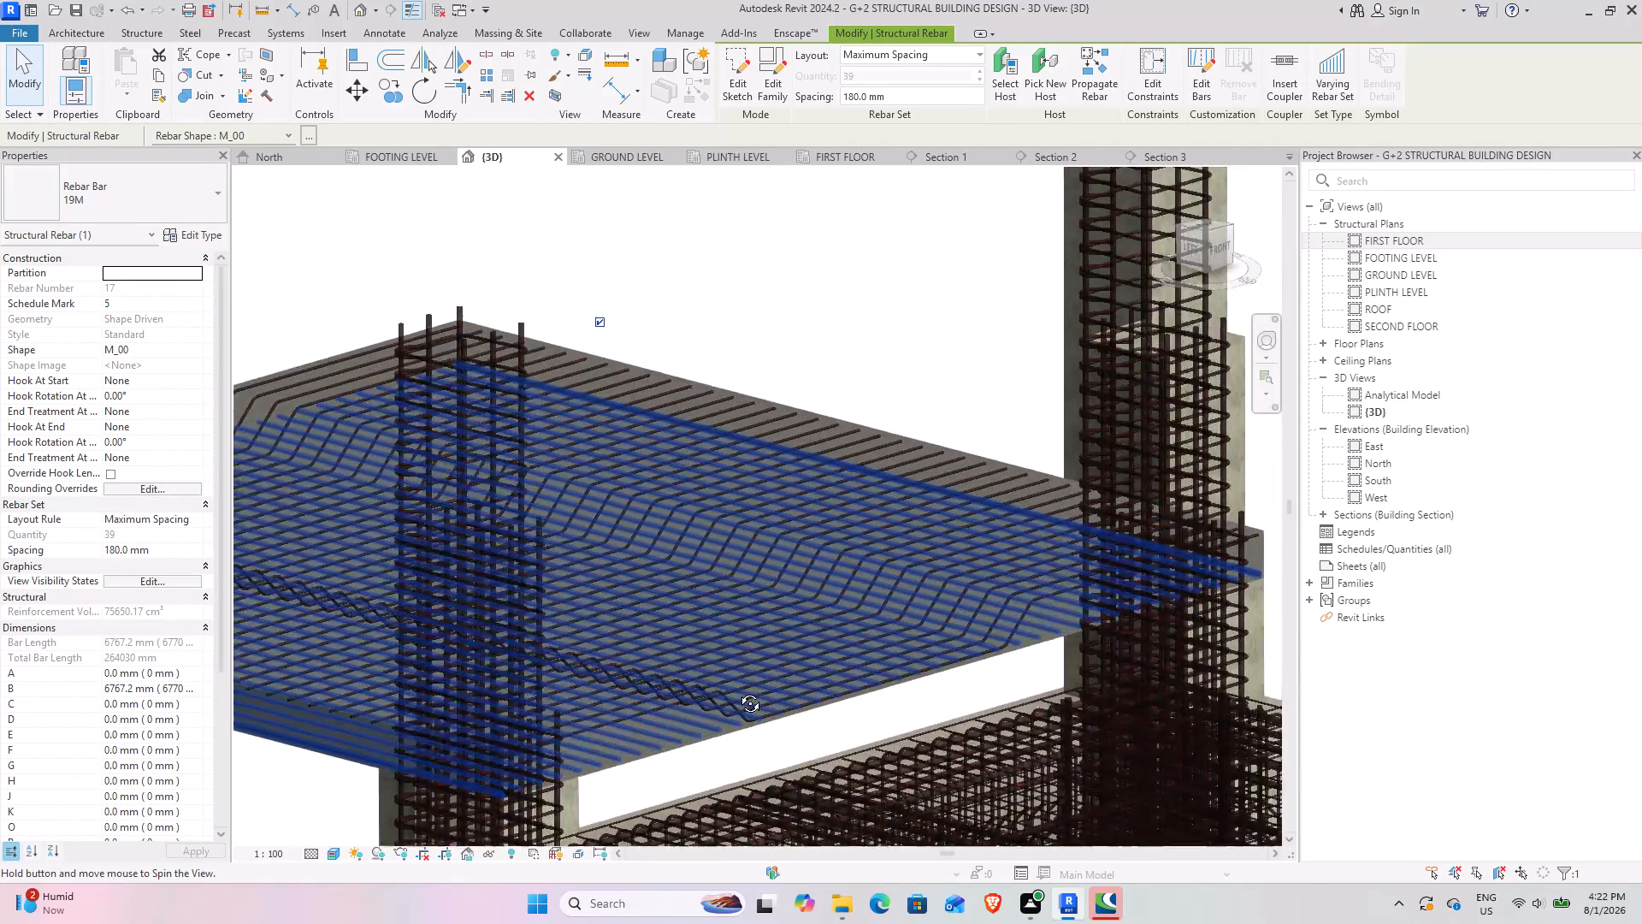
{"action": "middle_click_drag", "start_coordinate": [737, 690], "coordinate": [796, 683], "text": "shift"}
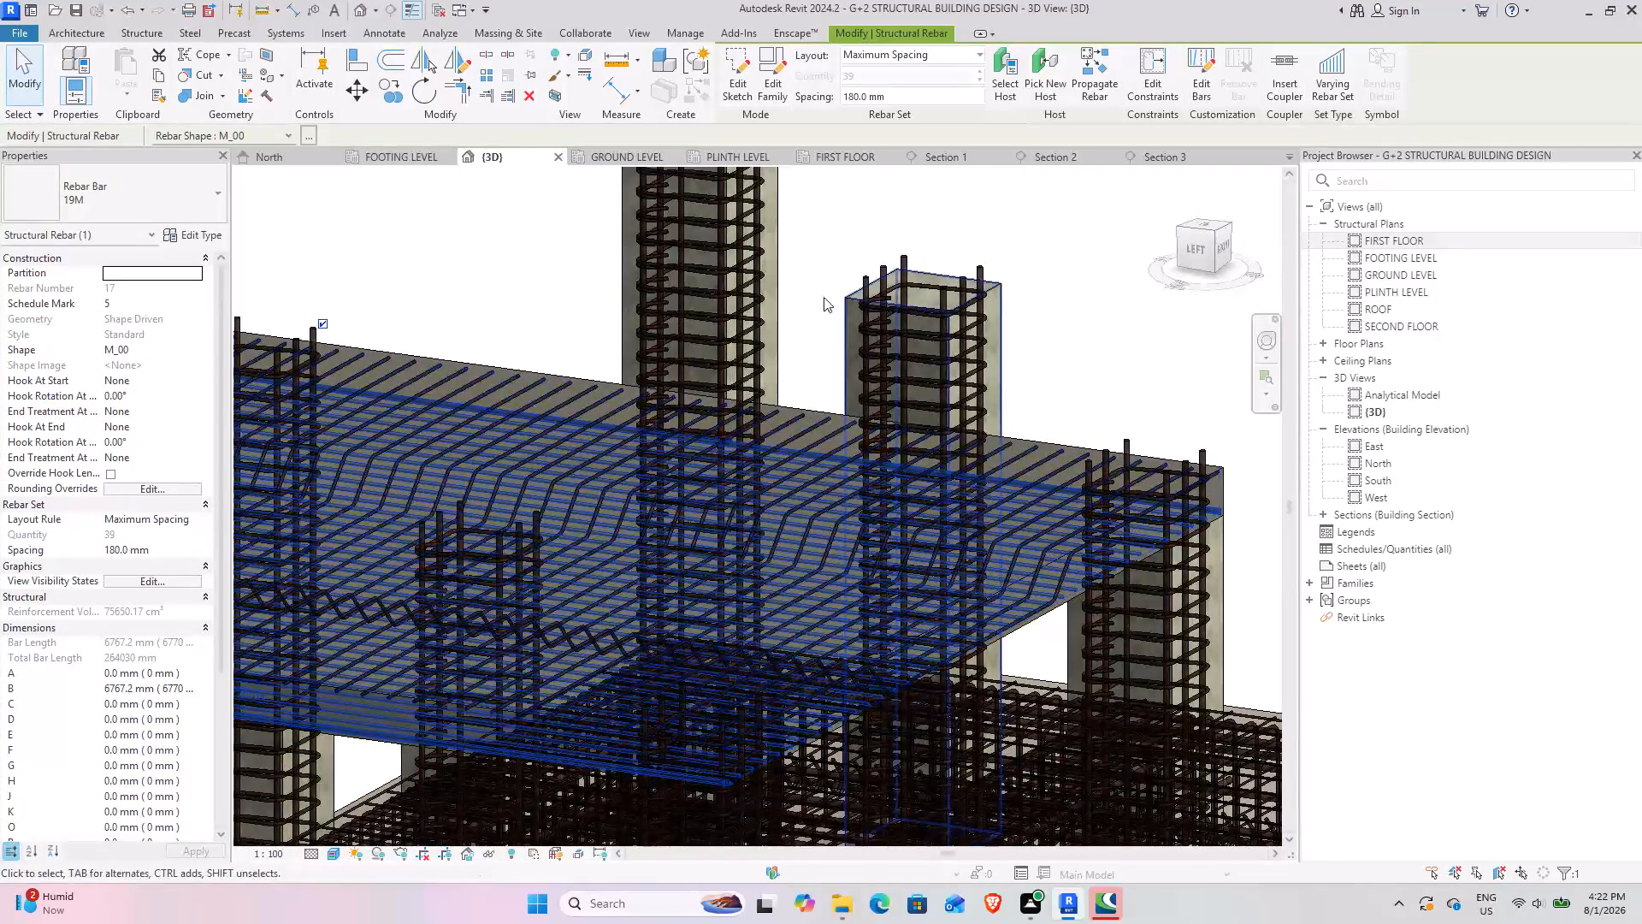
{"action": "left_click", "coordinate": [1183, 156]}
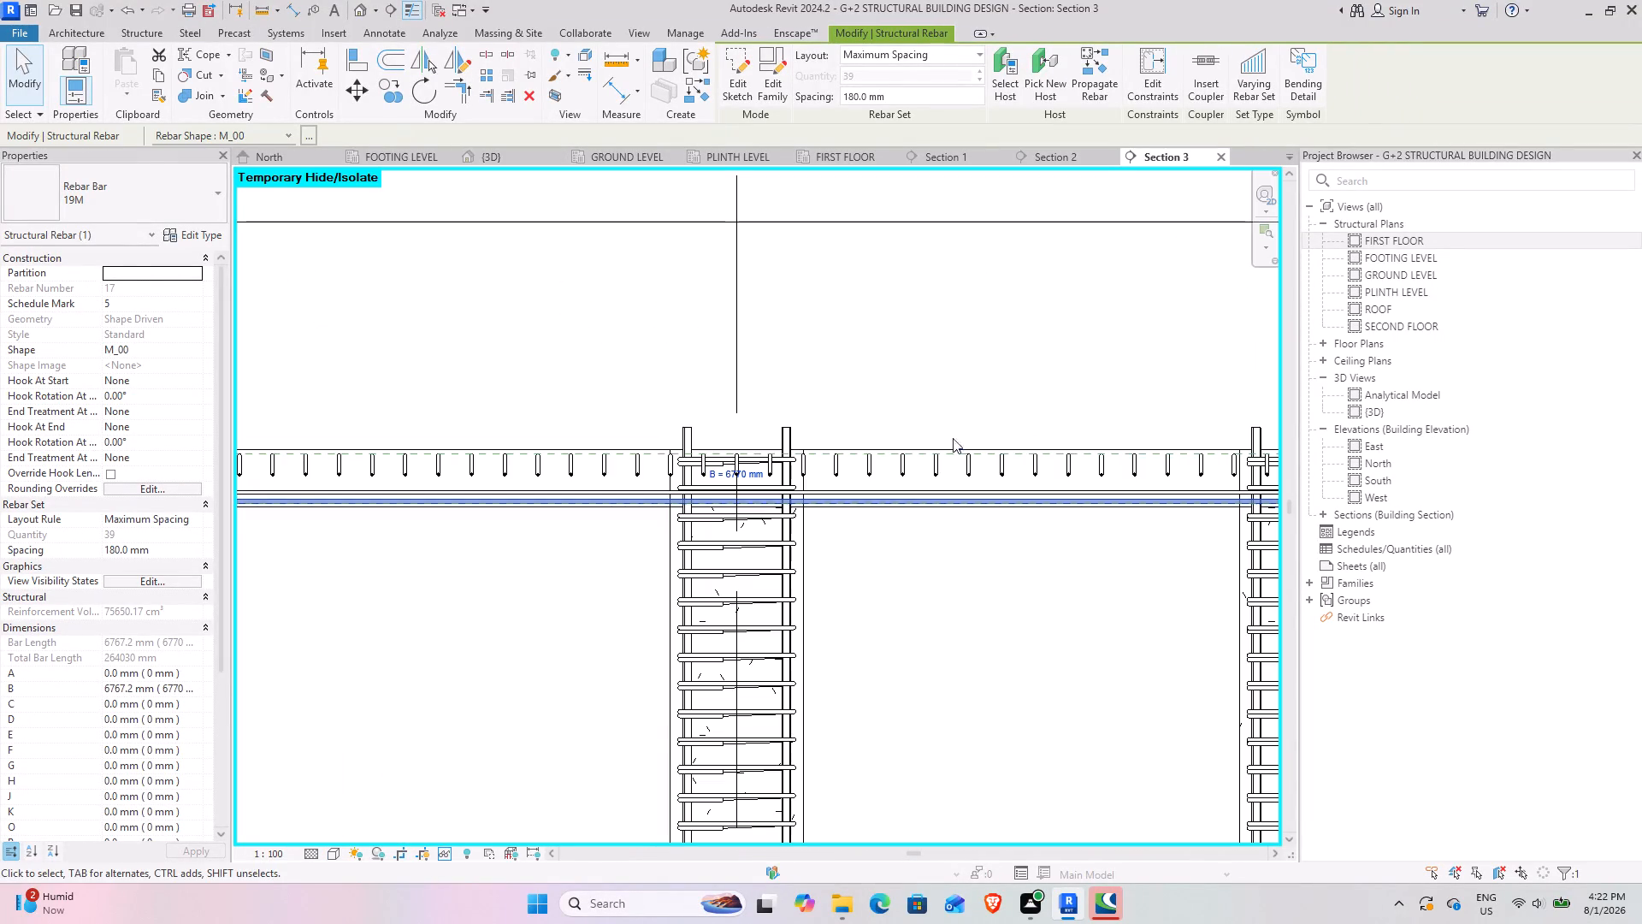
{"action": "left_click", "coordinate": [912, 576]}
In the upper single straight bar's sketch, draw a top line about 2020 mm from the slab's left end, with a 45° crank about 240 mm long.
{"action": "left_click", "coordinate": [914, 500]}
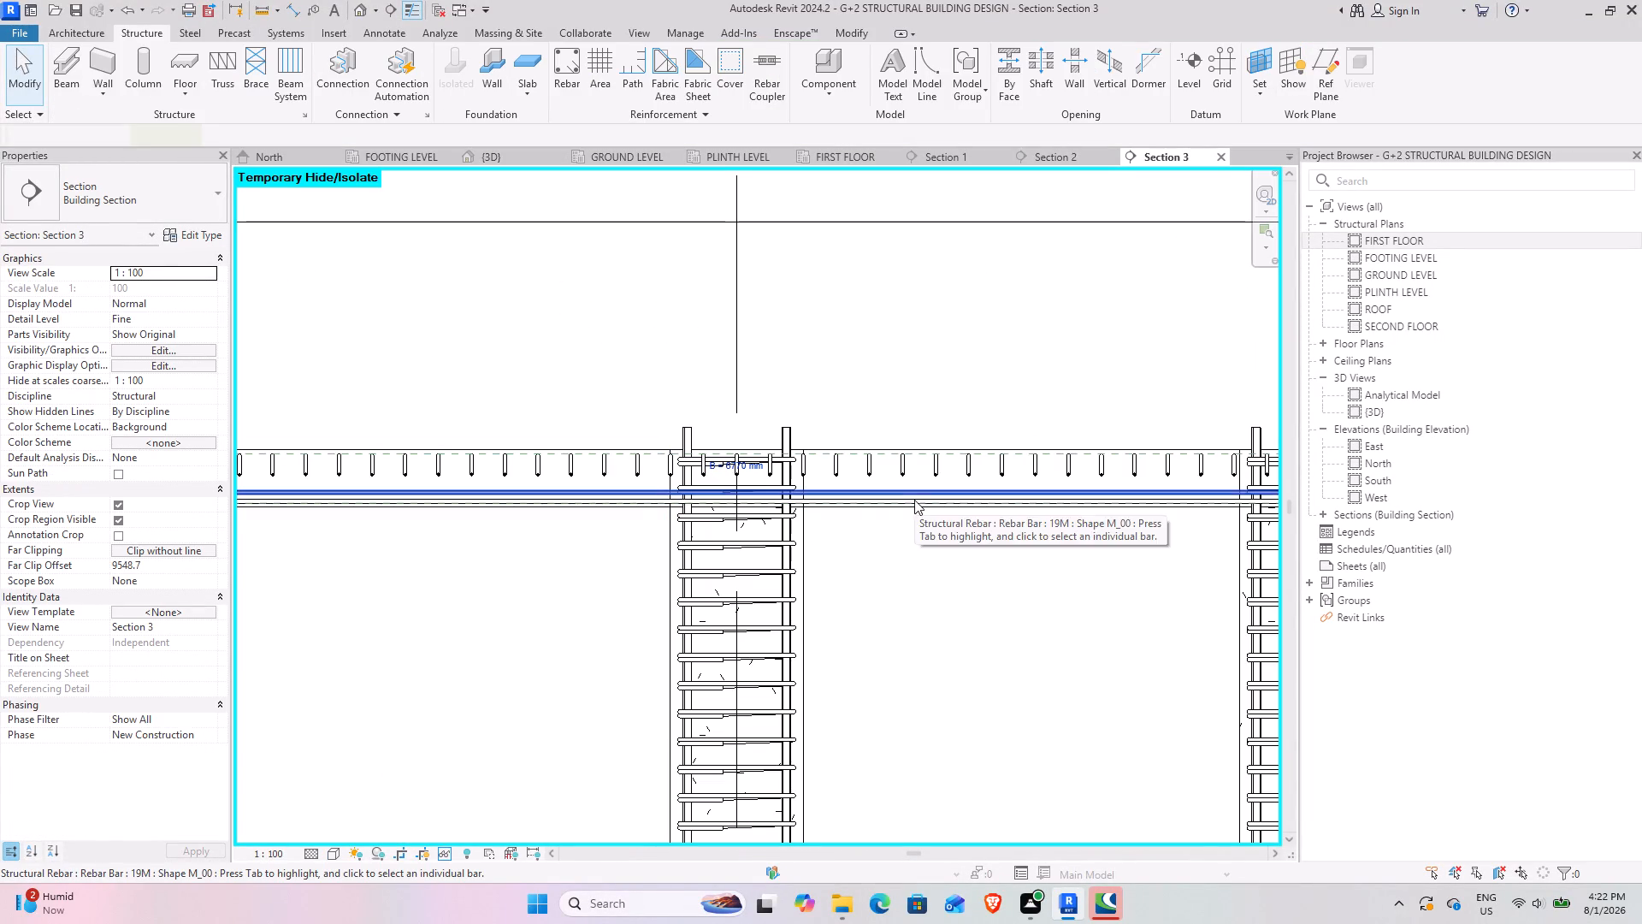
{"action": "left_click", "coordinate": [726, 68]}
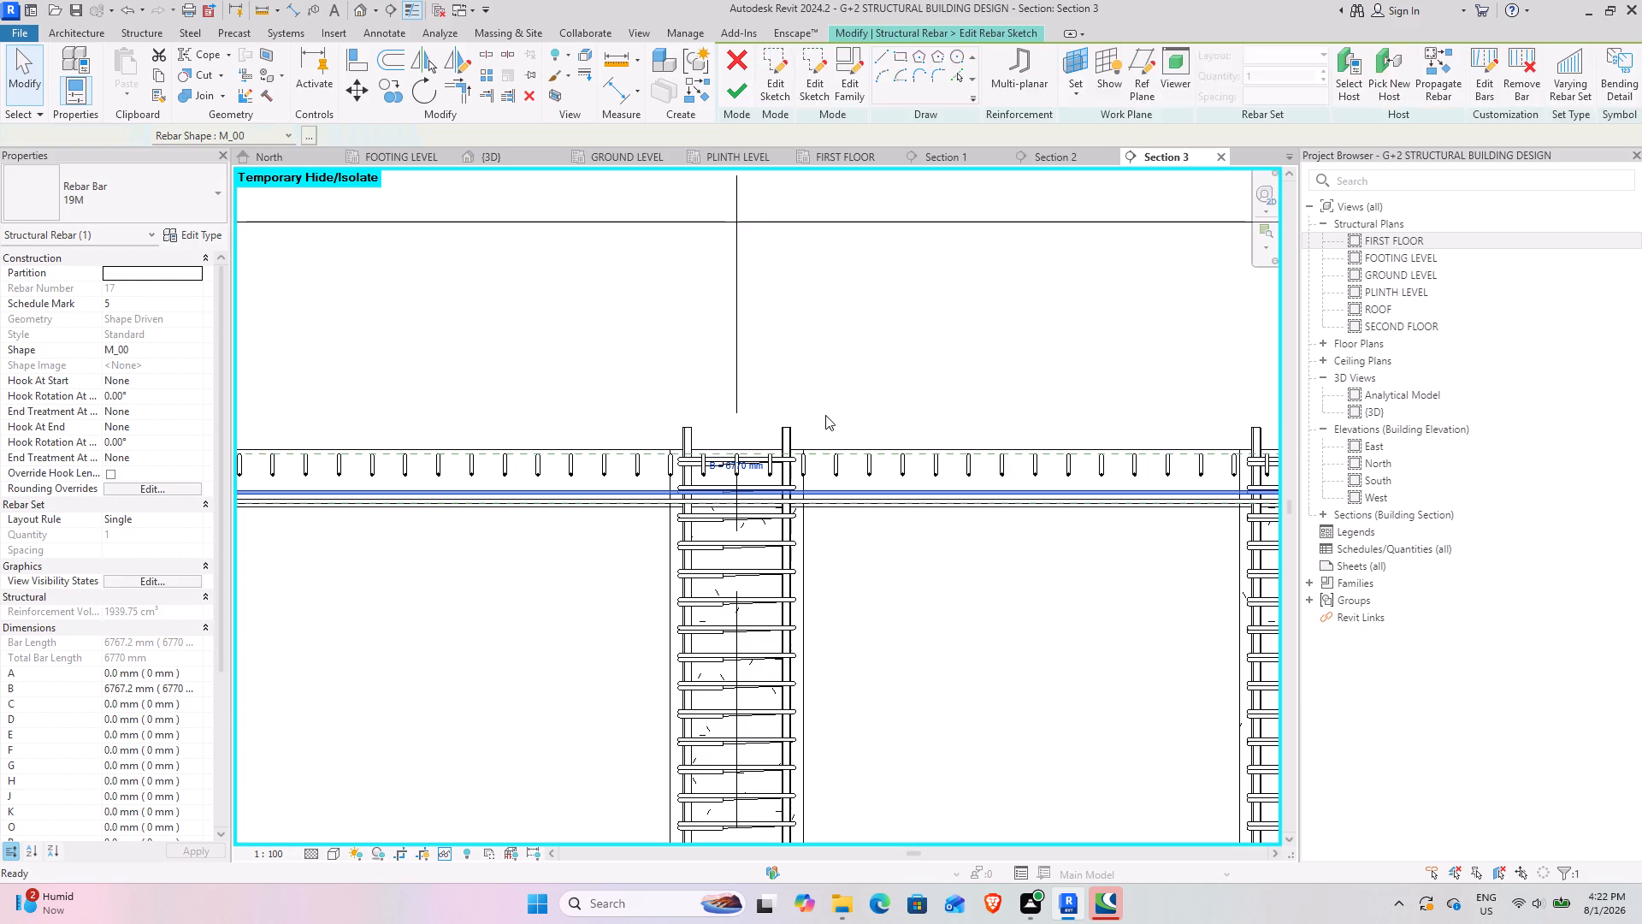
{"action": "scroll", "coordinate": [851, 514], "scroll_direction": "down", "scroll_amount": 2}
{"action": "middle_click_drag", "start_coordinate": [915, 501], "coordinate": [859, 517]}
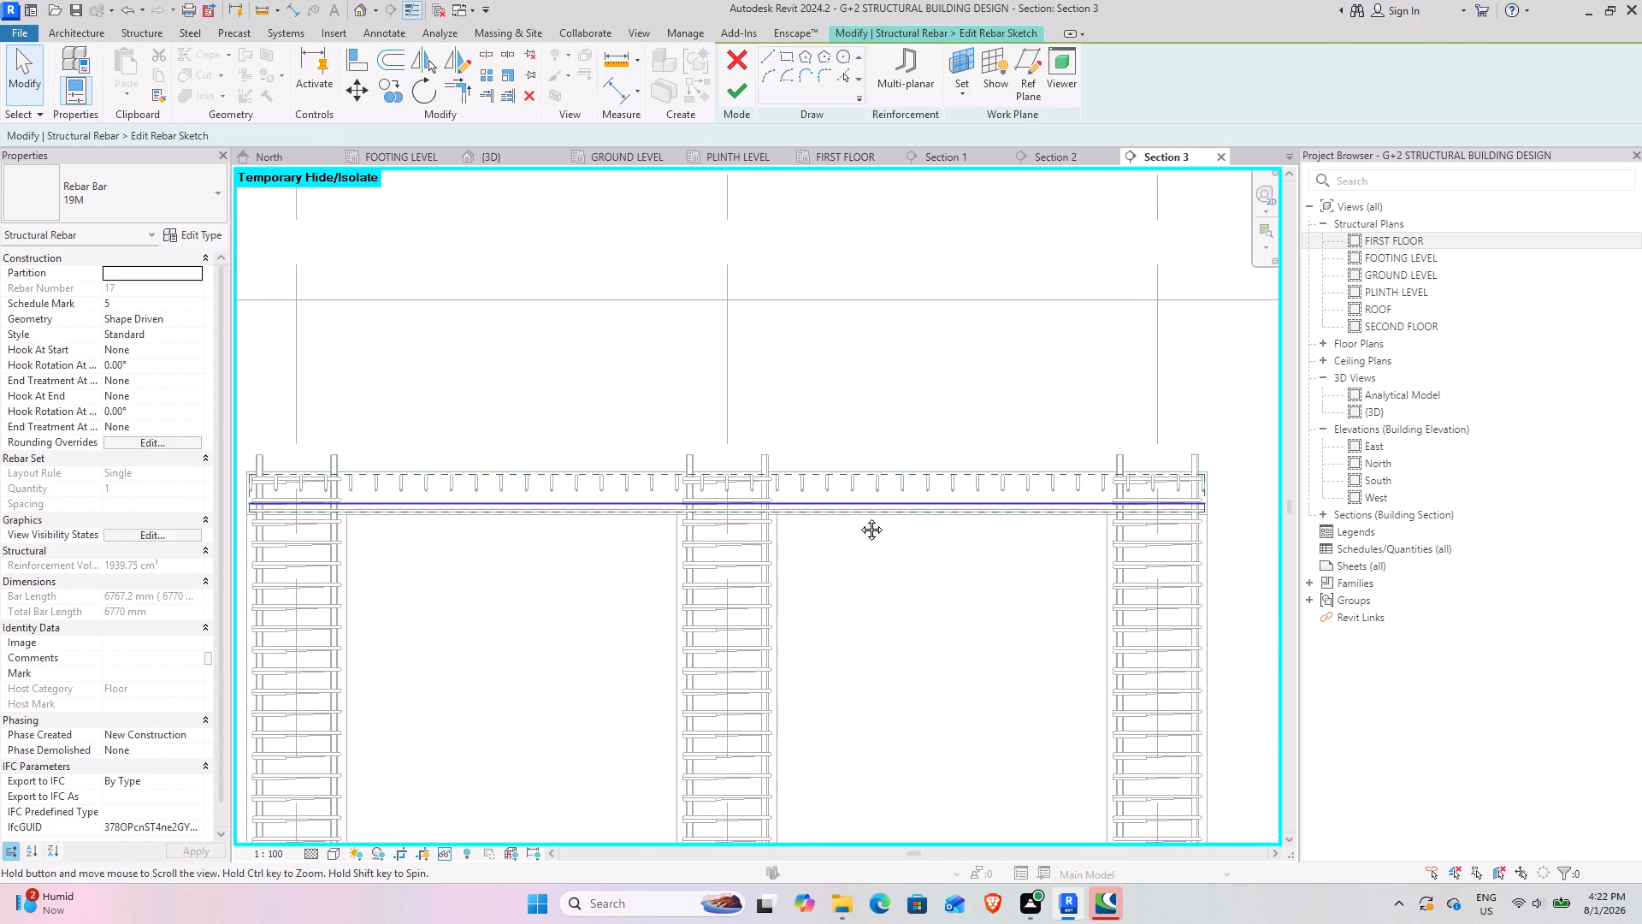
{"action": "middle_click_drag", "start_coordinate": [859, 517], "coordinate": [922, 536]}
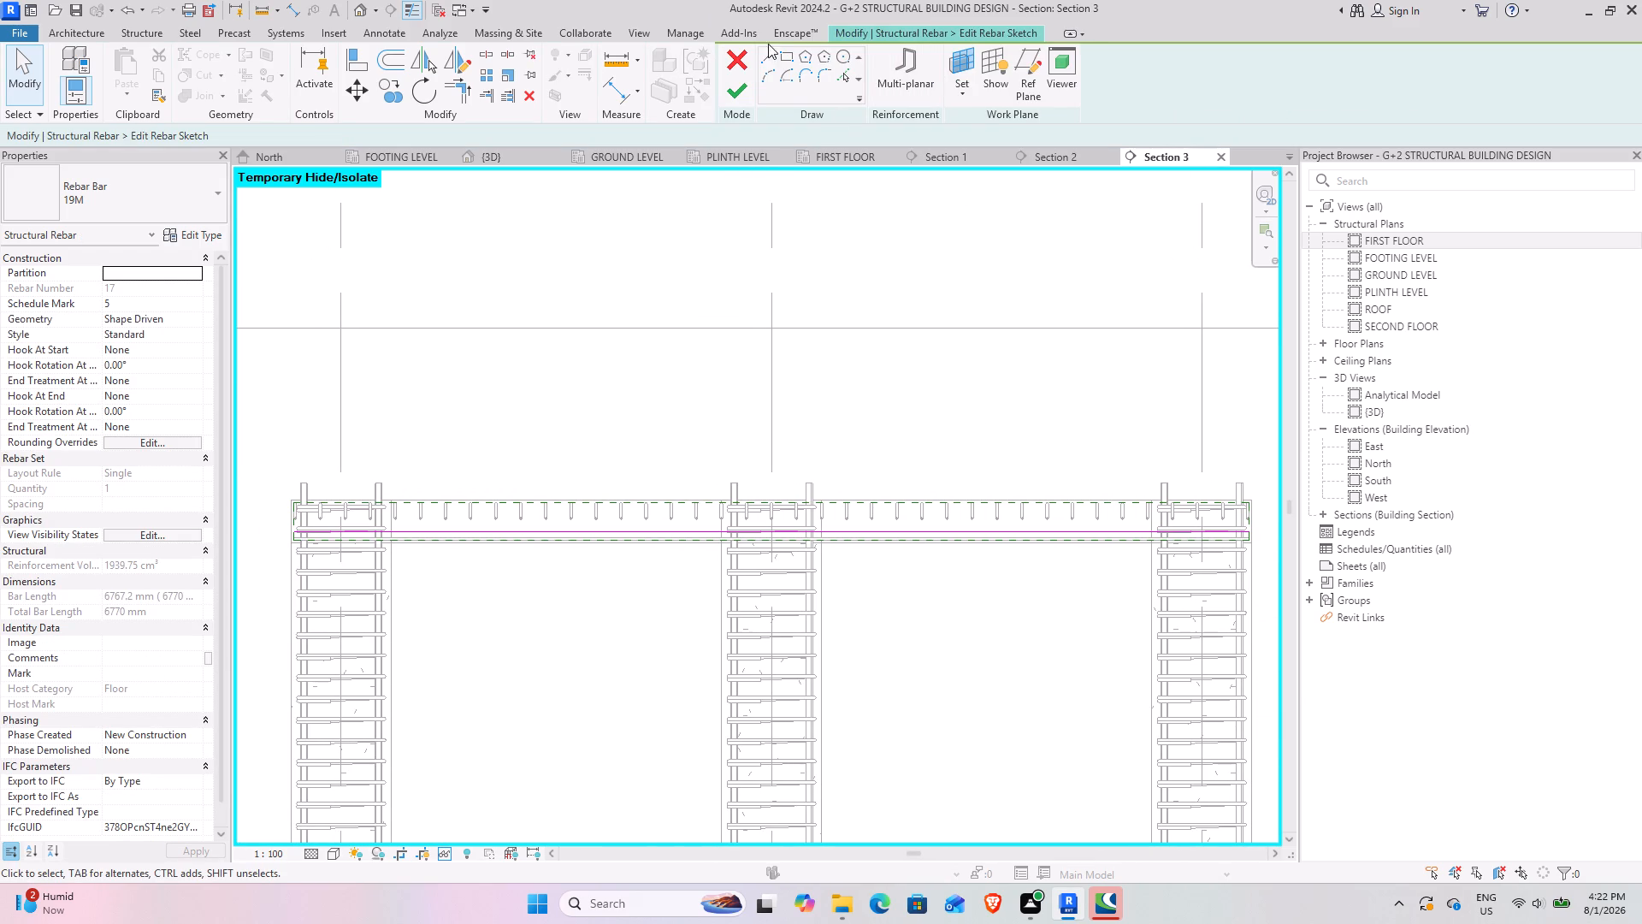
{"action": "left_click", "coordinate": [771, 56]}
{"action": "scroll", "coordinate": [302, 512], "scroll_direction": "up", "scroll_amount": 15}
{"action": "scroll", "coordinate": [312, 506], "scroll_direction": "down", "scroll_amount": 3}
{"action": "middle_click_drag", "start_coordinate": [312, 506], "coordinate": [434, 495]}
{"action": "scroll", "coordinate": [312, 506], "scroll_direction": "down", "scroll_amount": 1}
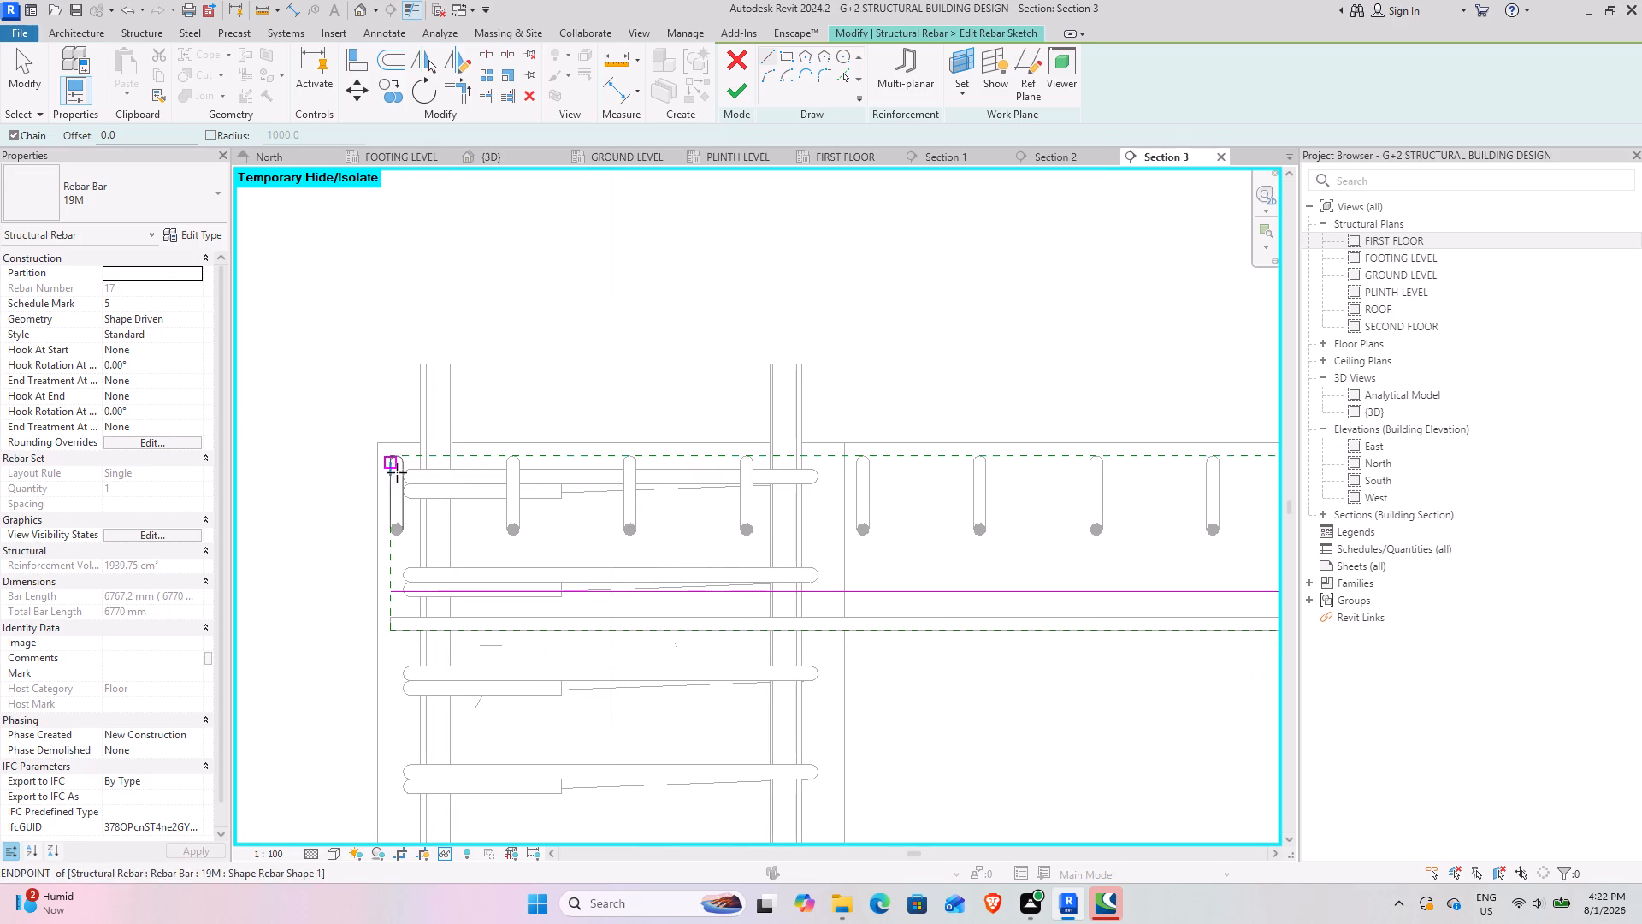
{"action": "left_click", "coordinate": [393, 457]}
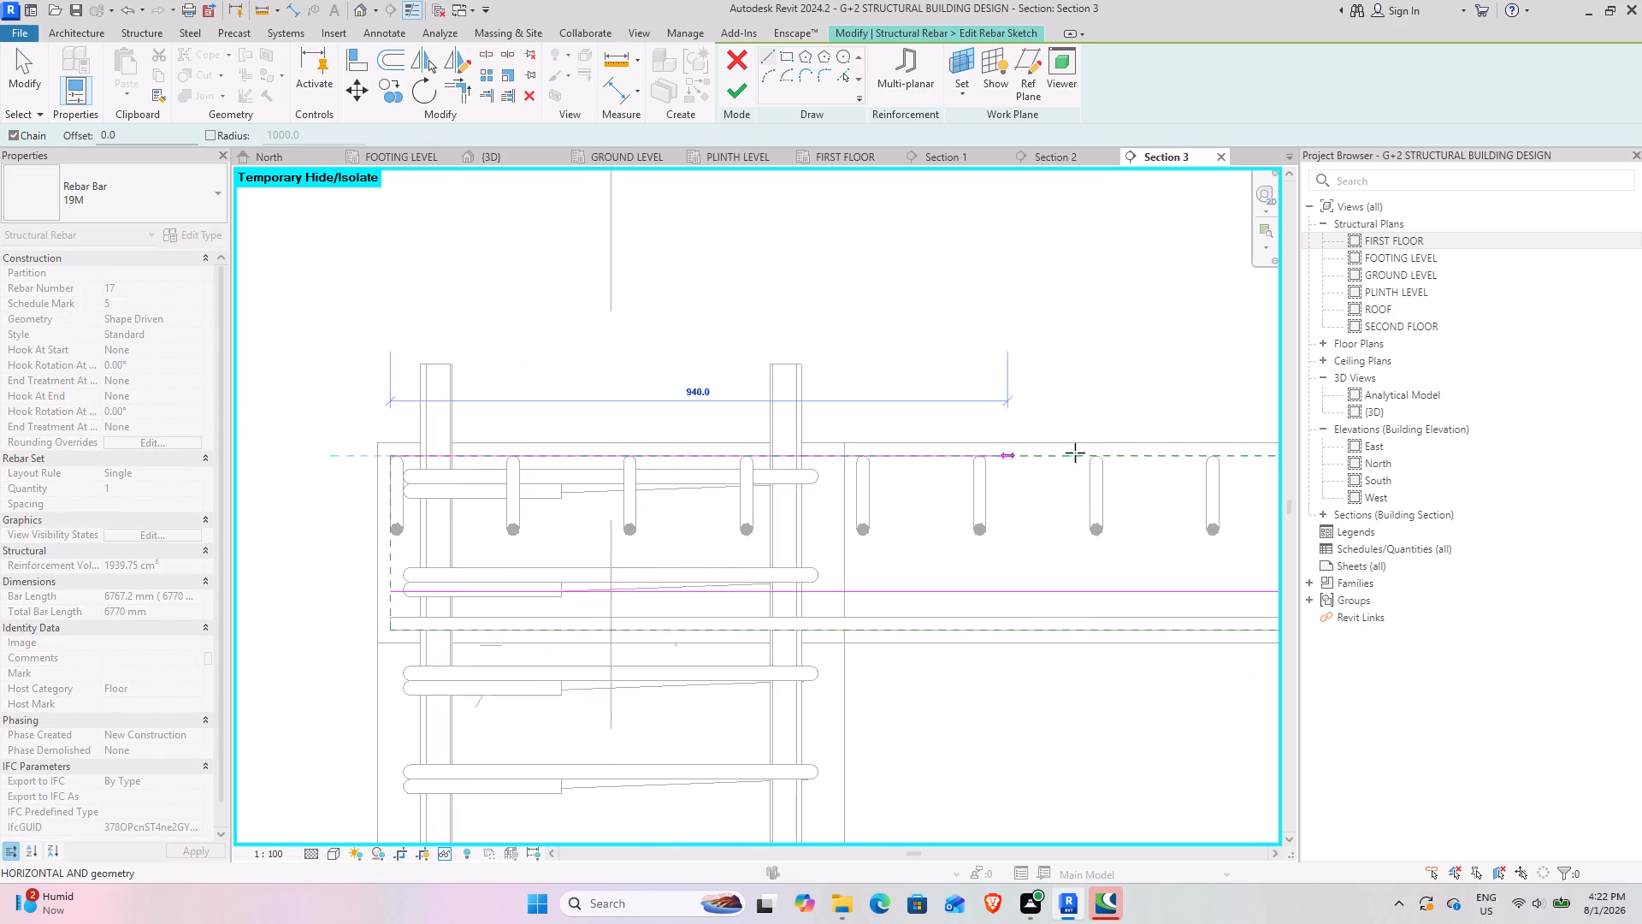
{"action": "scroll", "coordinate": [1097, 452], "scroll_direction": "down", "scroll_amount": 5}
{"action": "middle_click_drag", "start_coordinate": [1136, 449], "coordinate": [310, 520]}
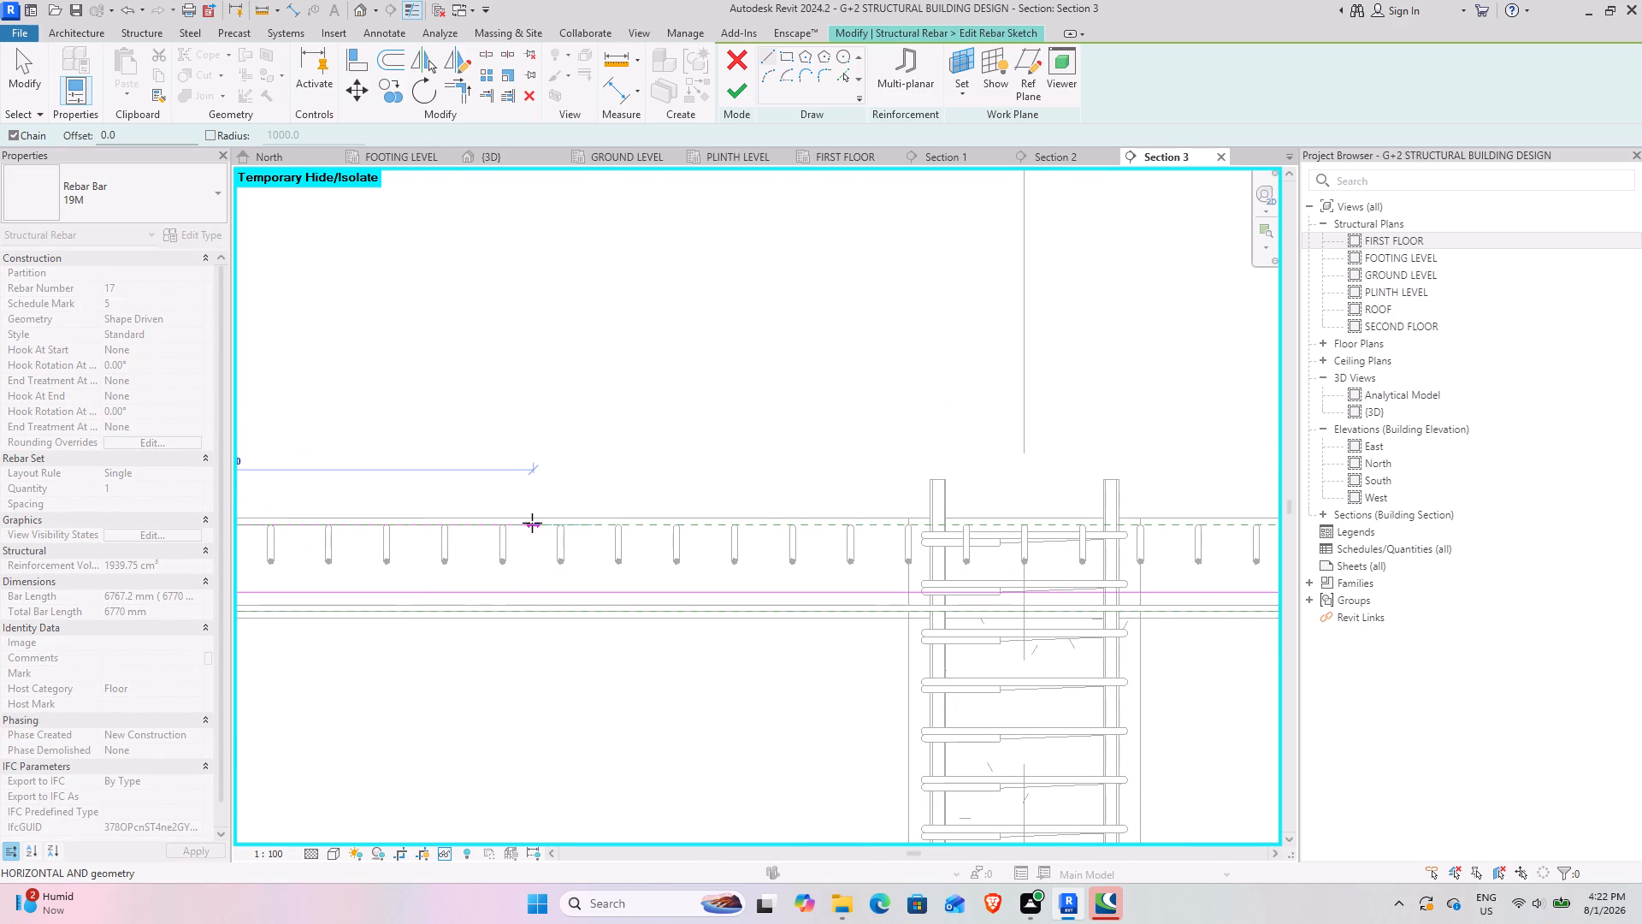
{"action": "middle_click_drag", "start_coordinate": [534, 522], "coordinate": [757, 512]}
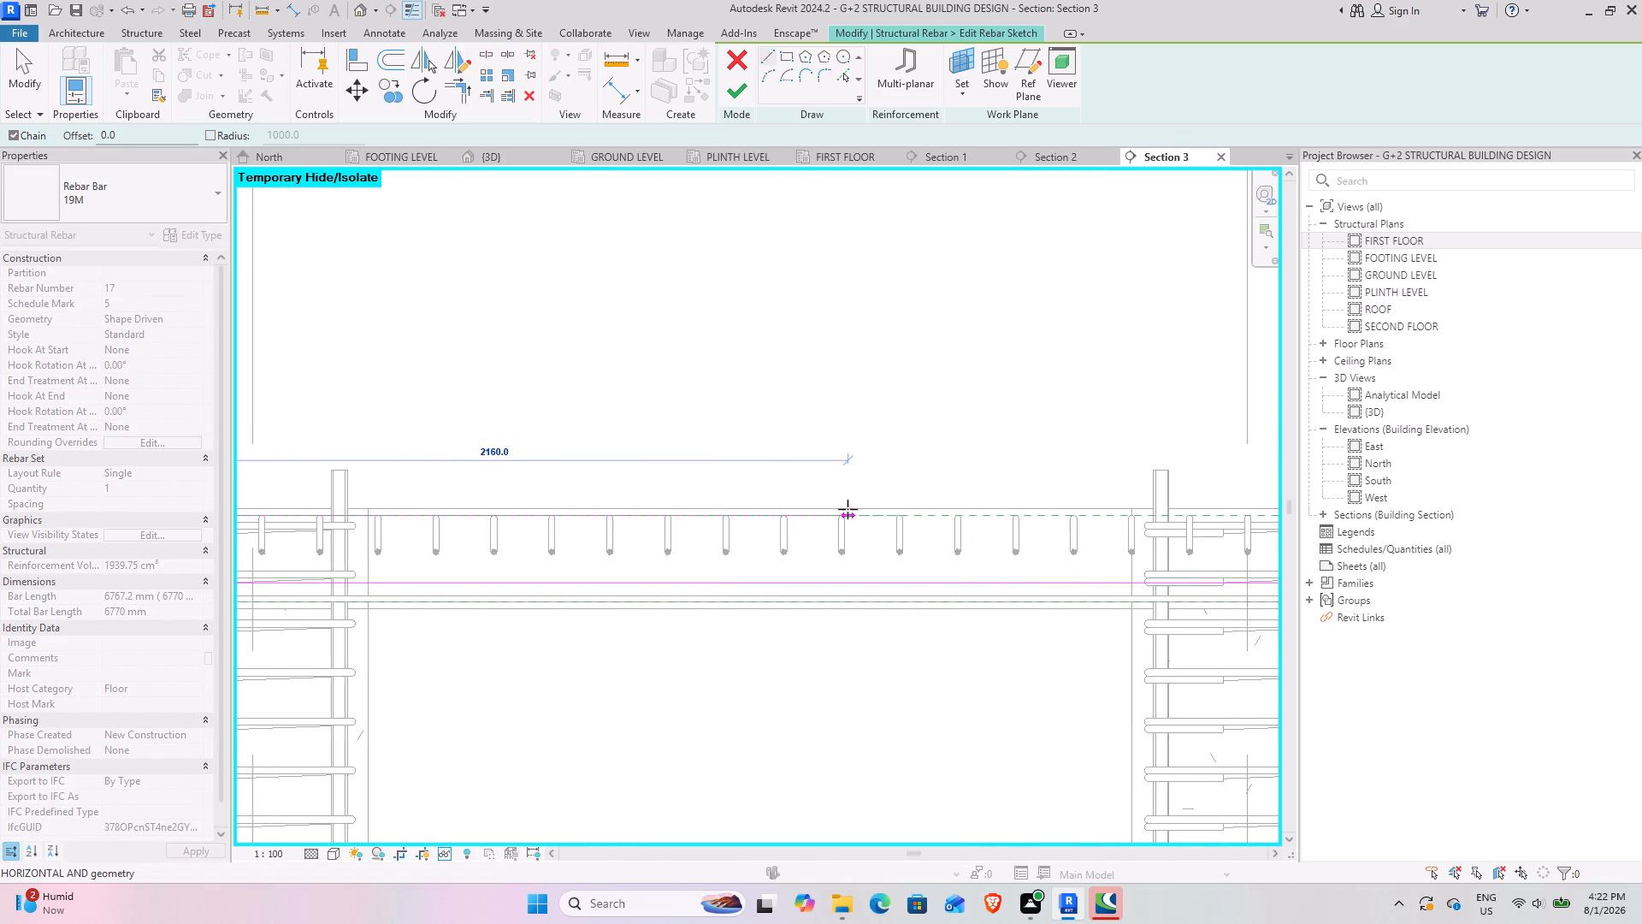
{"action": "left_click", "coordinate": [798, 519]}
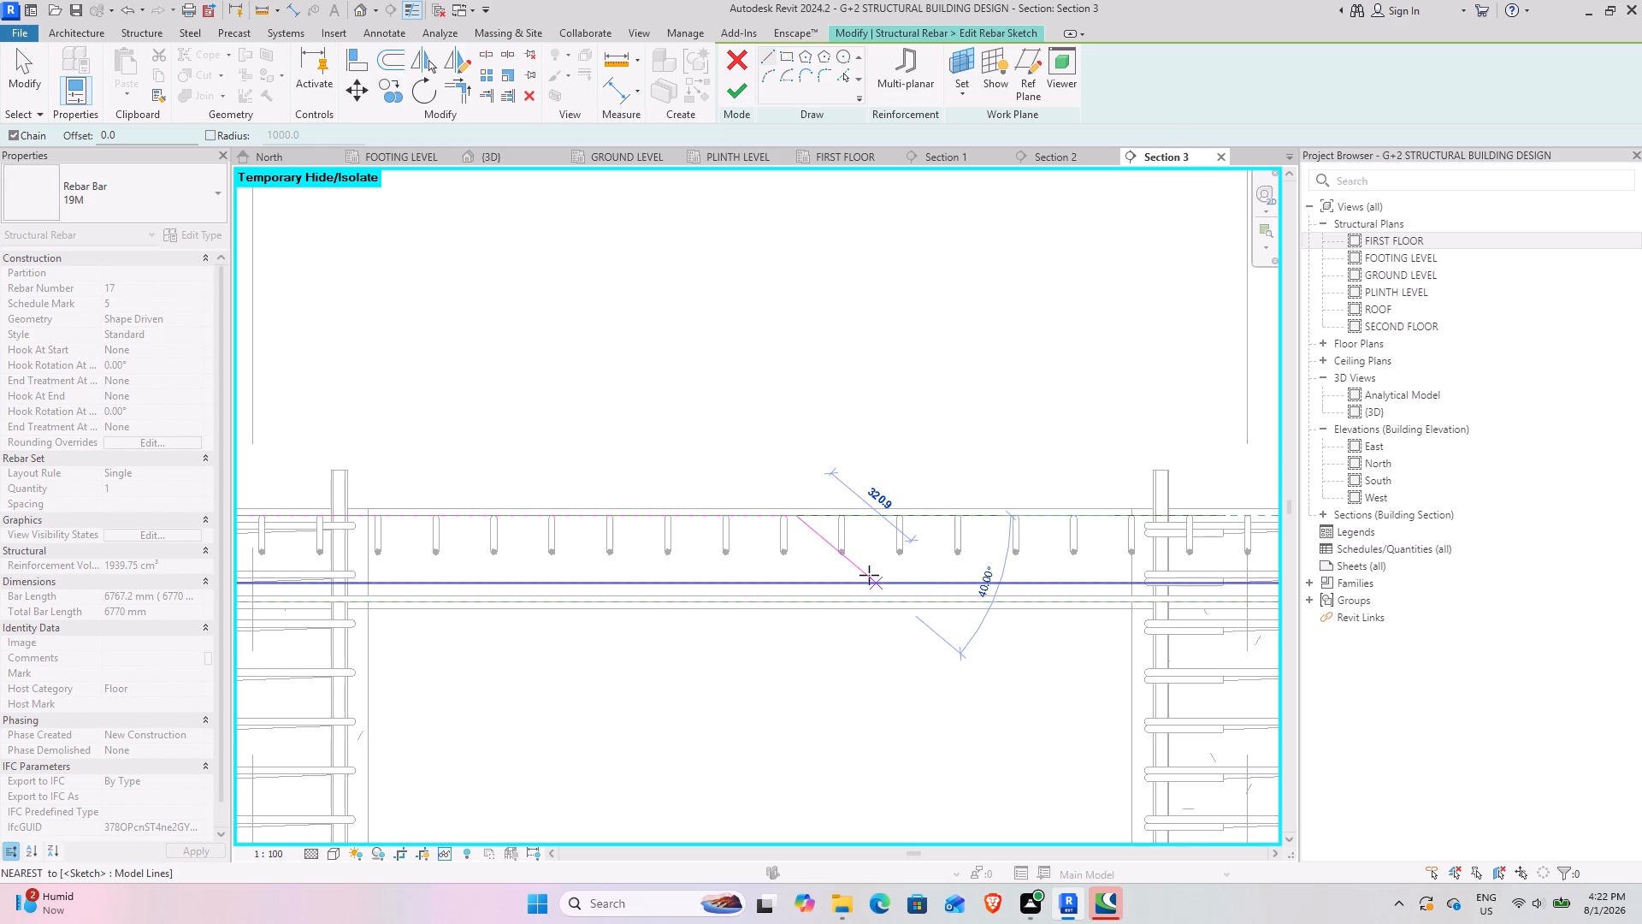
{"action": "scroll", "coordinate": [869, 575], "scroll_direction": "up", "scroll_amount": 3}
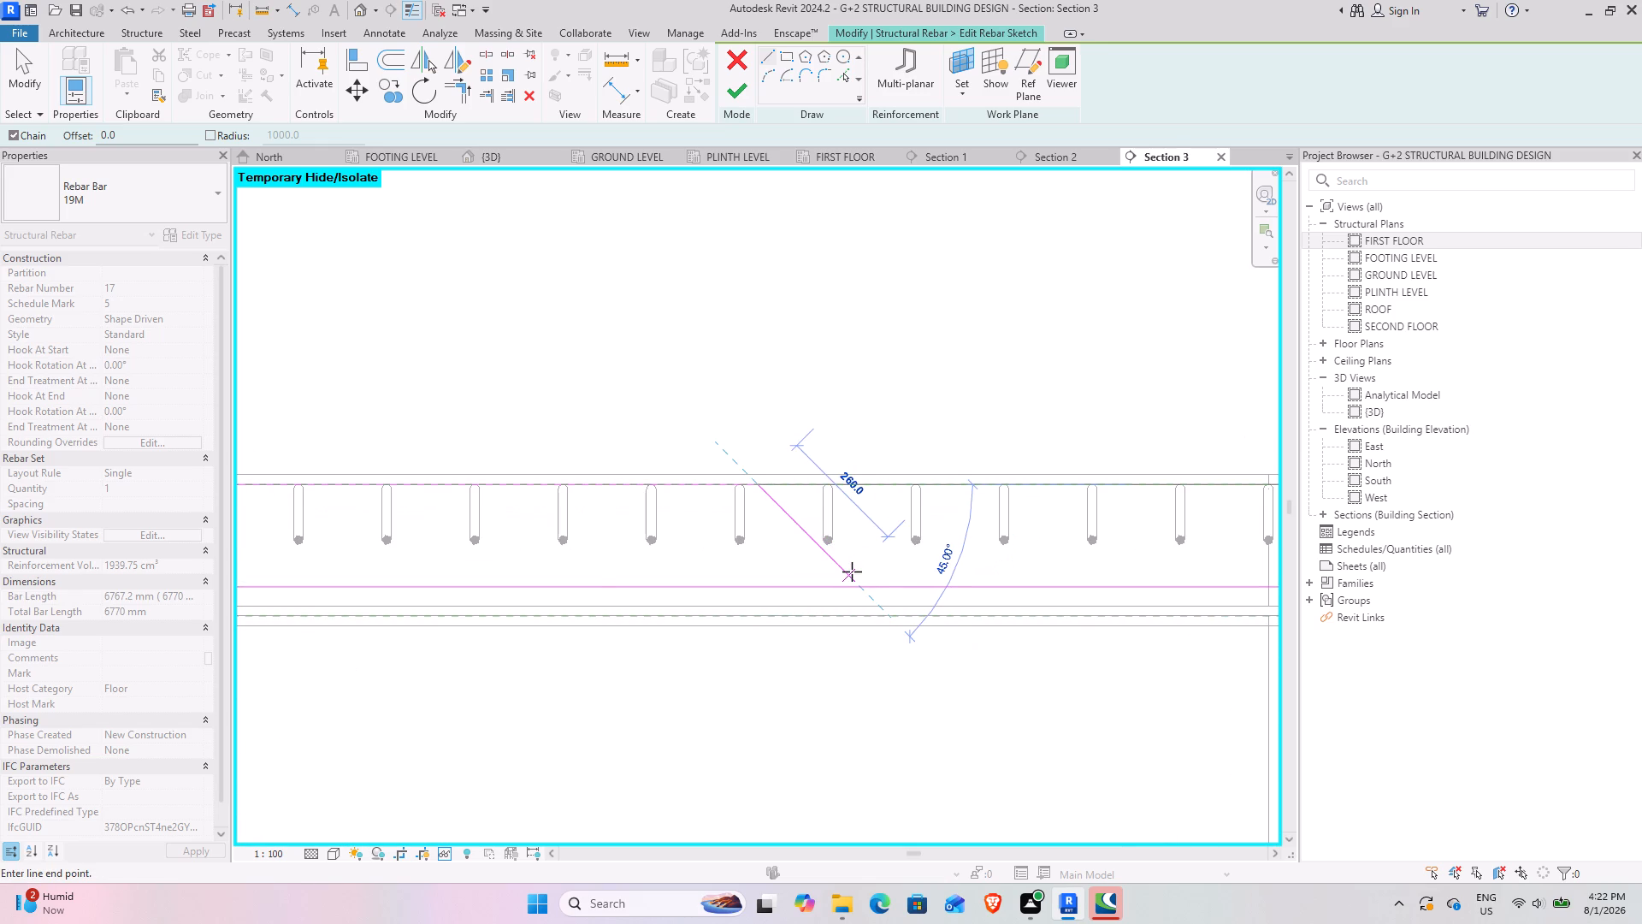
{"action": "left_click", "coordinate": [852, 572]}
{"action": "scroll", "coordinate": [1077, 564], "scroll_direction": "down", "scroll_amount": 4}
{"action": "middle_click_drag", "start_coordinate": [1131, 547], "coordinate": [327, 582]}
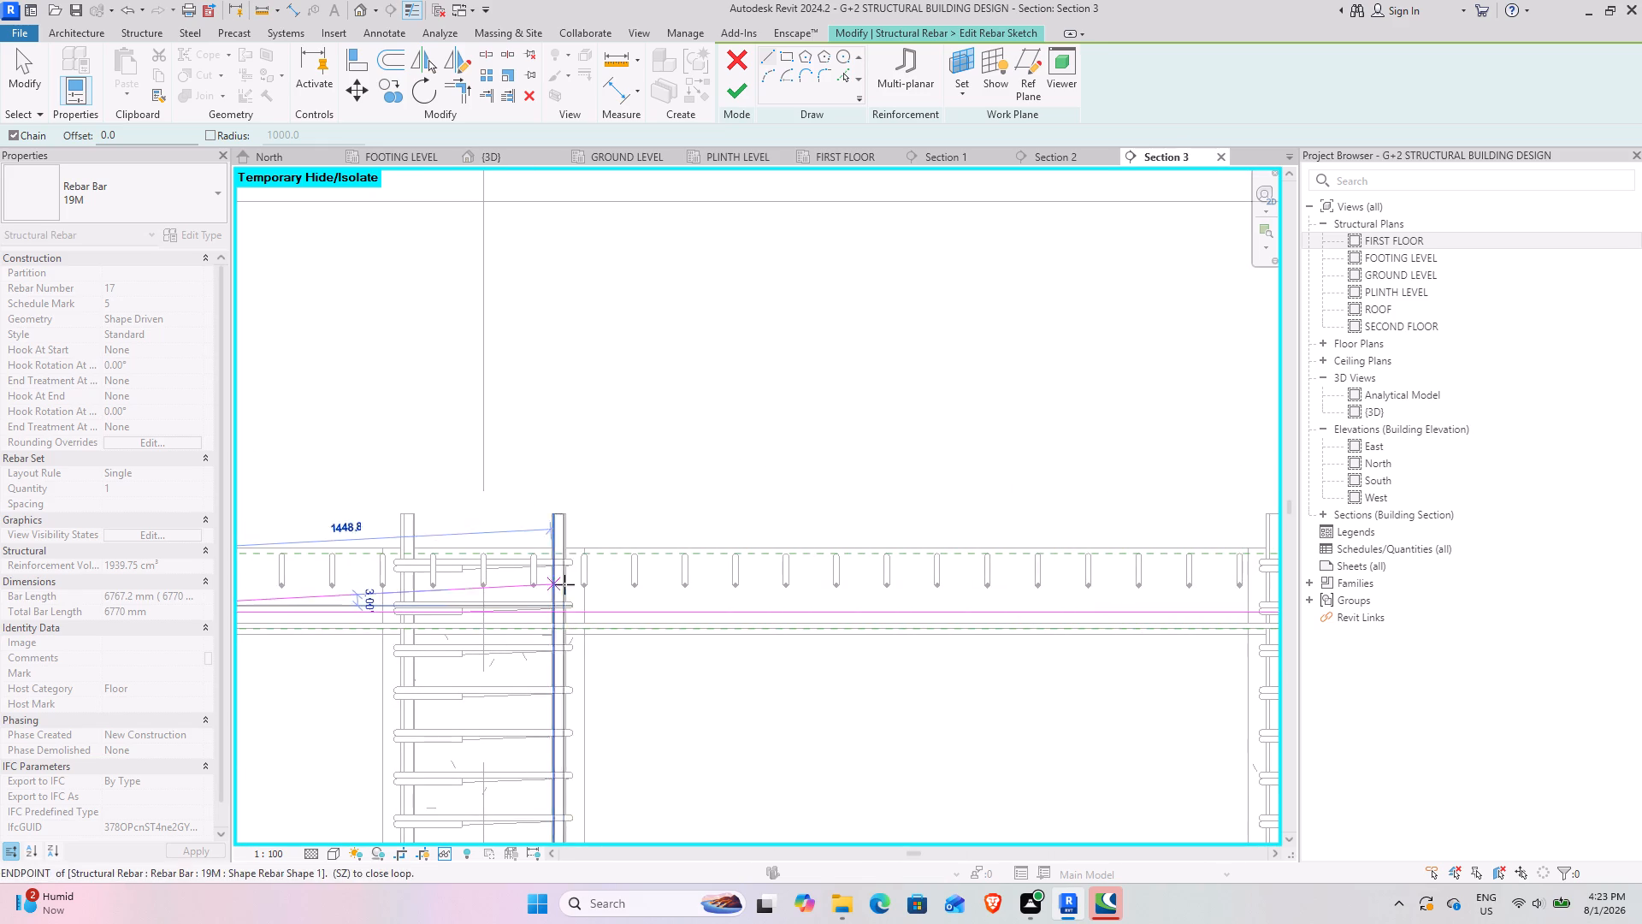
{"action": "key", "text": "Escape"}
Sketch a top line about 2060 mm from the slab's right end, a 45° crank about 240 mm long, and a horizontal line joining both cranks.
{"action": "scroll", "coordinate": [968, 608], "scroll_direction": "down", "scroll_amount": 3}
{"action": "middle_click_drag", "start_coordinate": [1010, 582], "coordinate": [634, 590]}
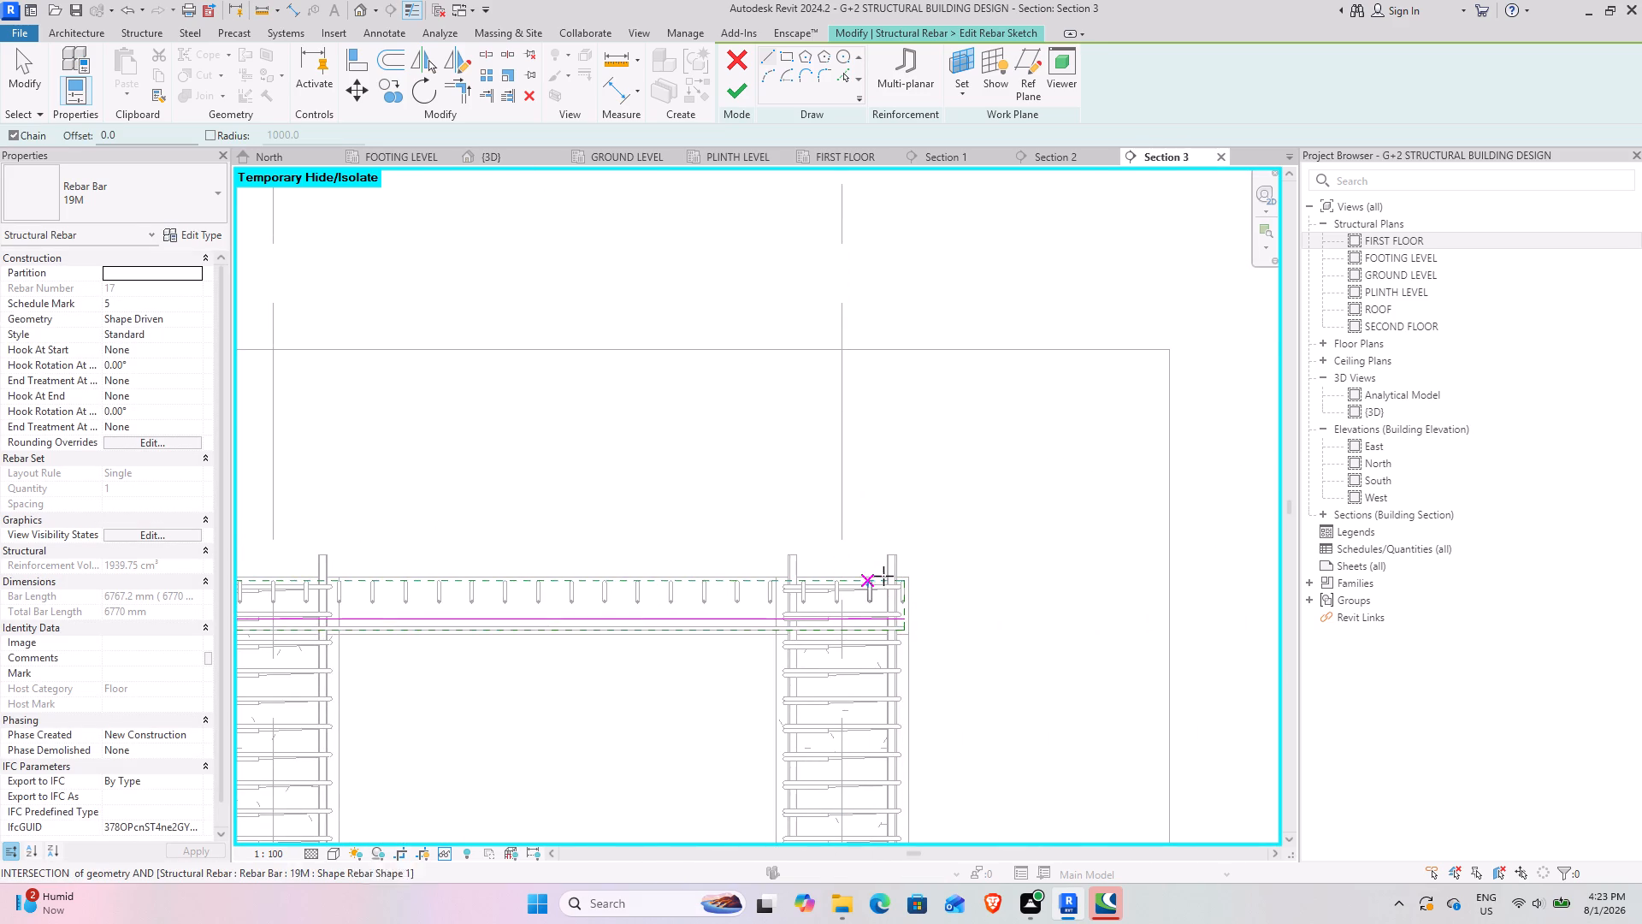
{"action": "scroll", "coordinate": [885, 576], "scroll_direction": "up", "scroll_amount": 6}
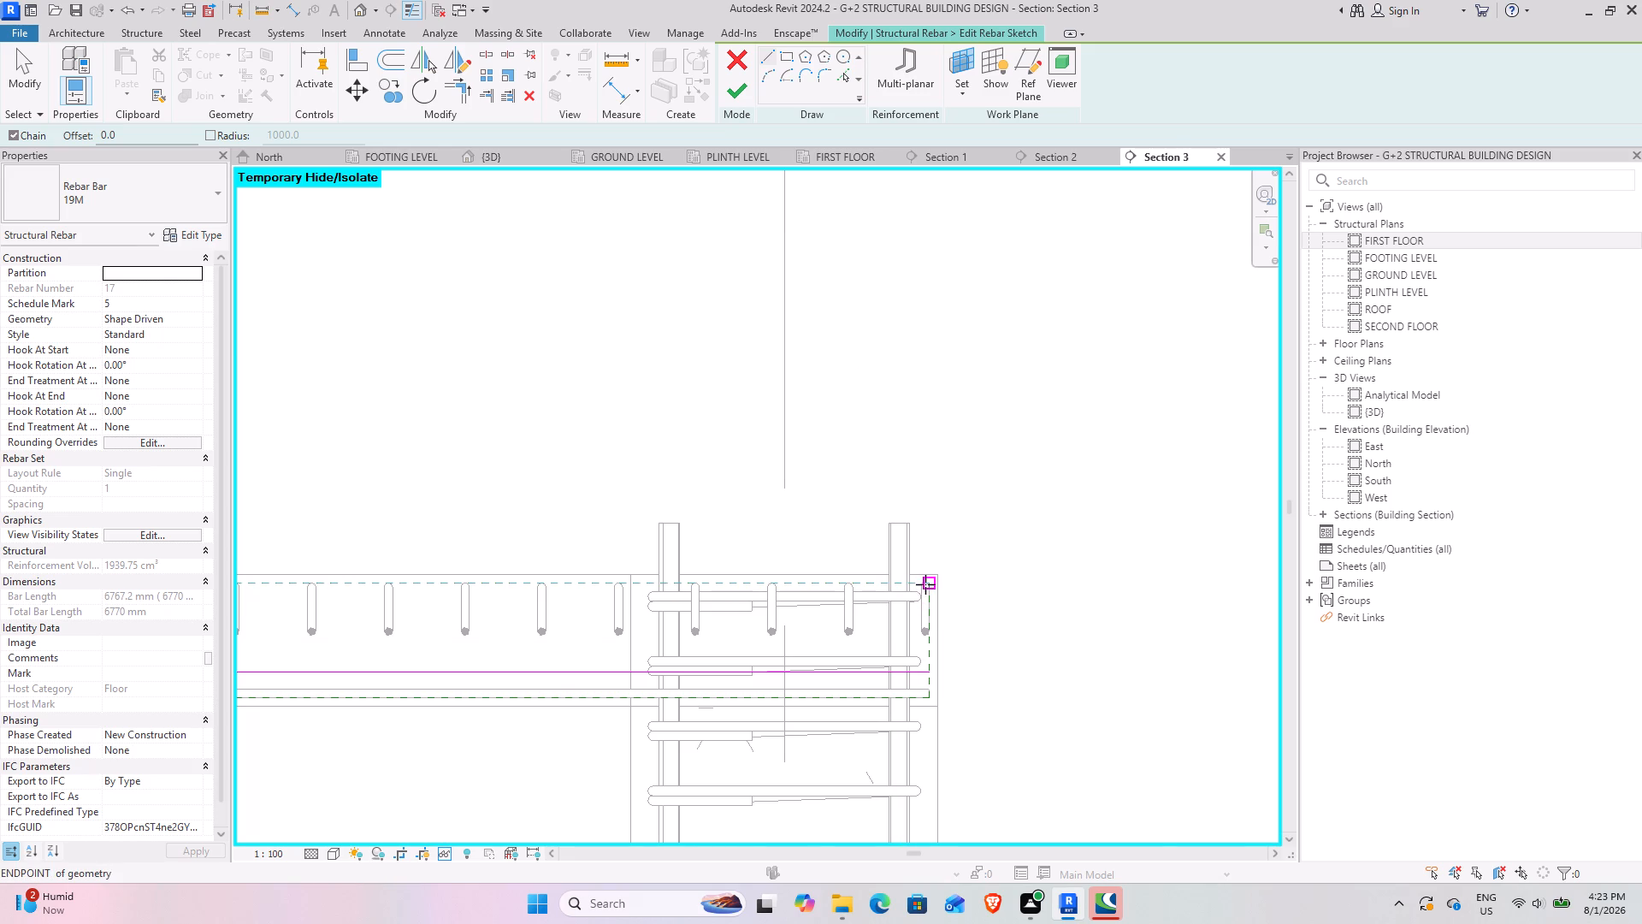
{"action": "left_click", "coordinate": [925, 584]}
{"action": "scroll", "coordinate": [373, 568], "scroll_direction": "down", "scroll_amount": 3}
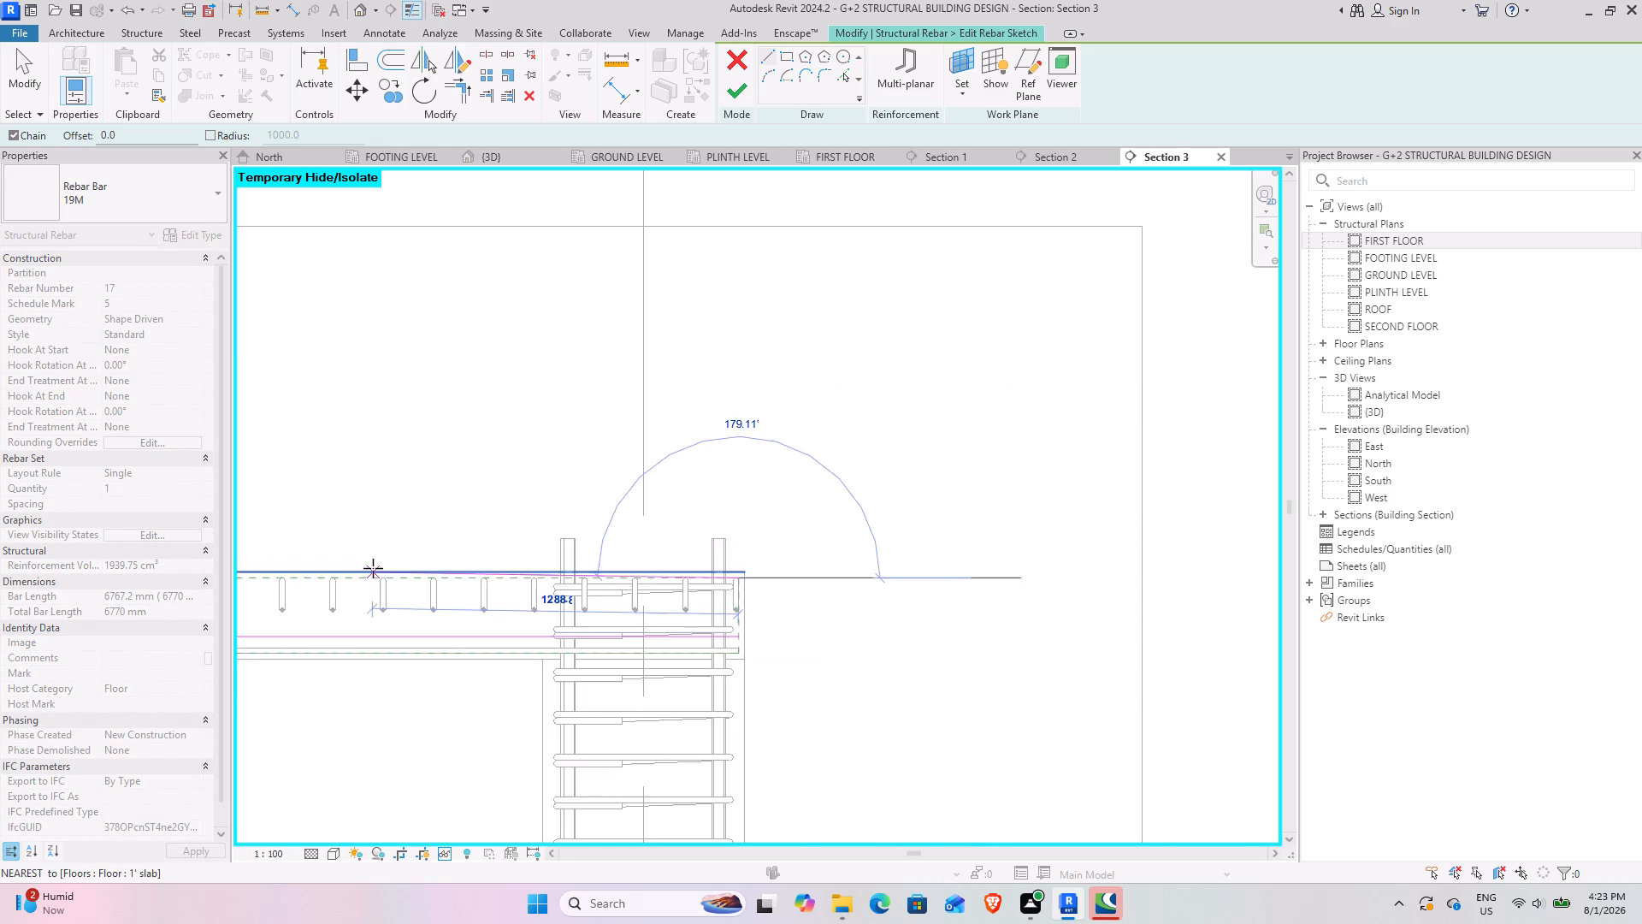
{"action": "middle_click_drag", "start_coordinate": [374, 568], "coordinate": [762, 590]}
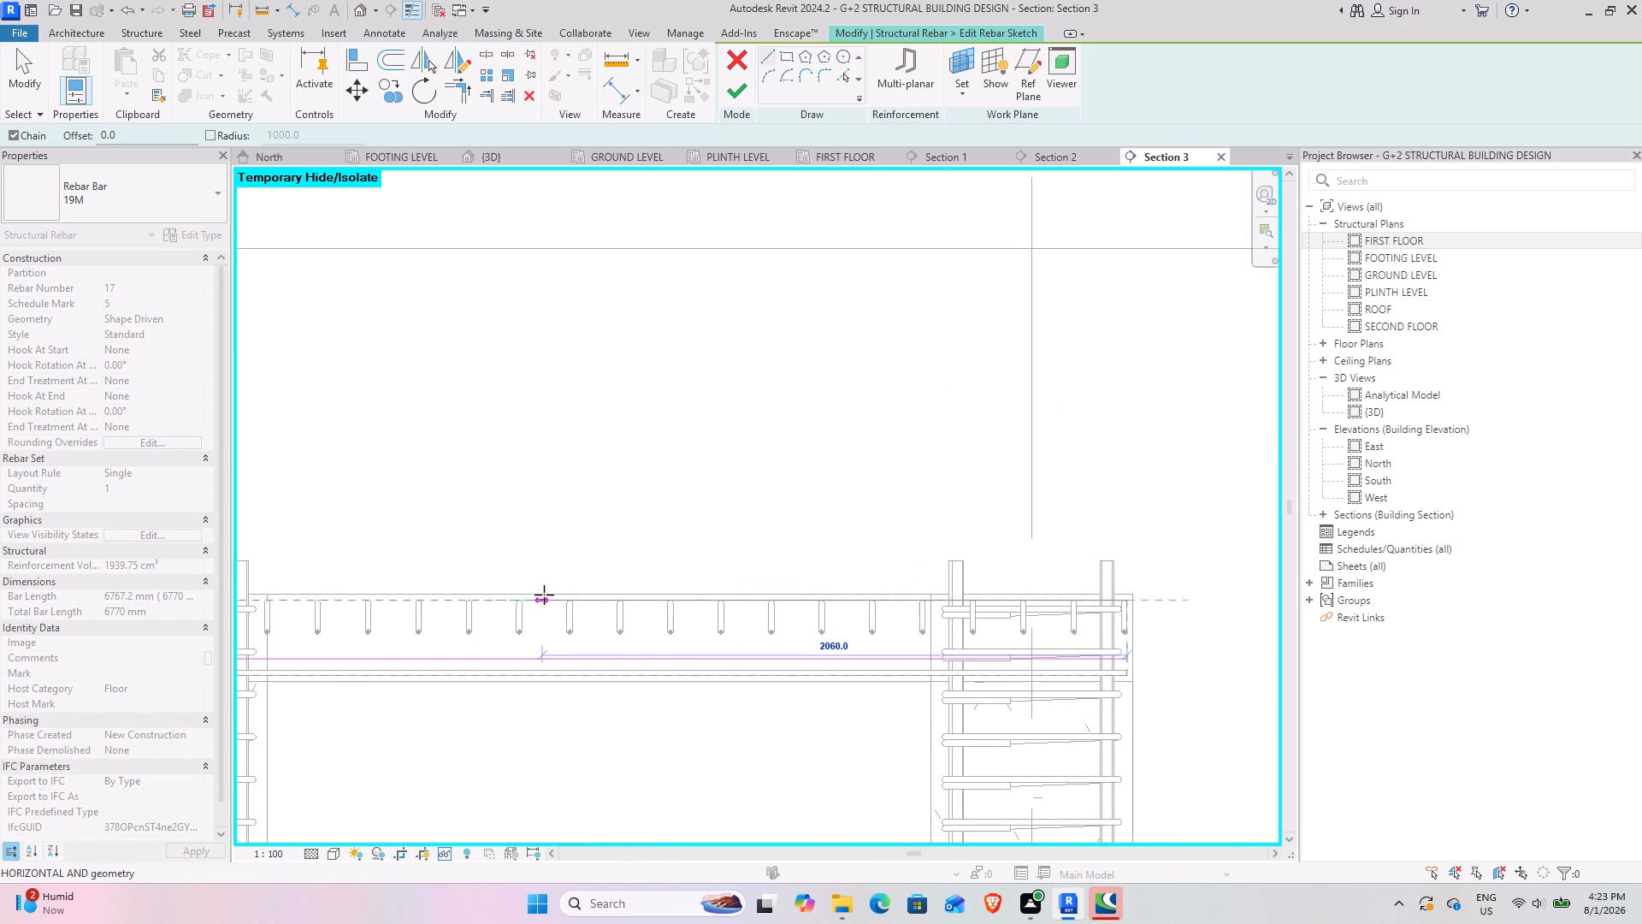
{"action": "left_click", "coordinate": [547, 596]}
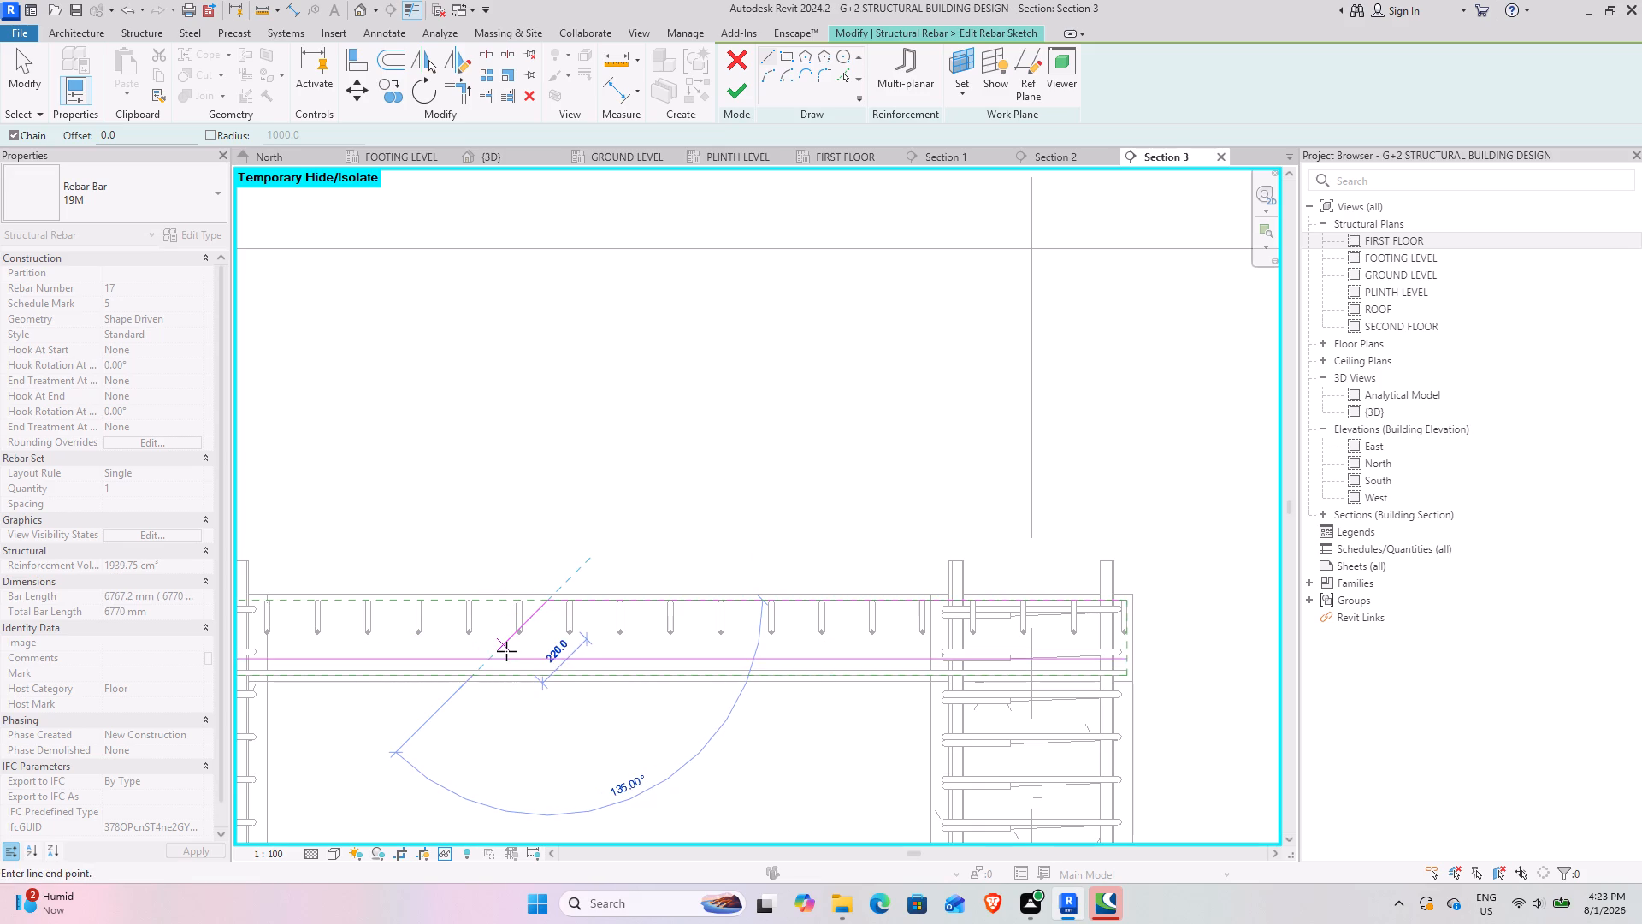
{"action": "left_click", "coordinate": [499, 646]}
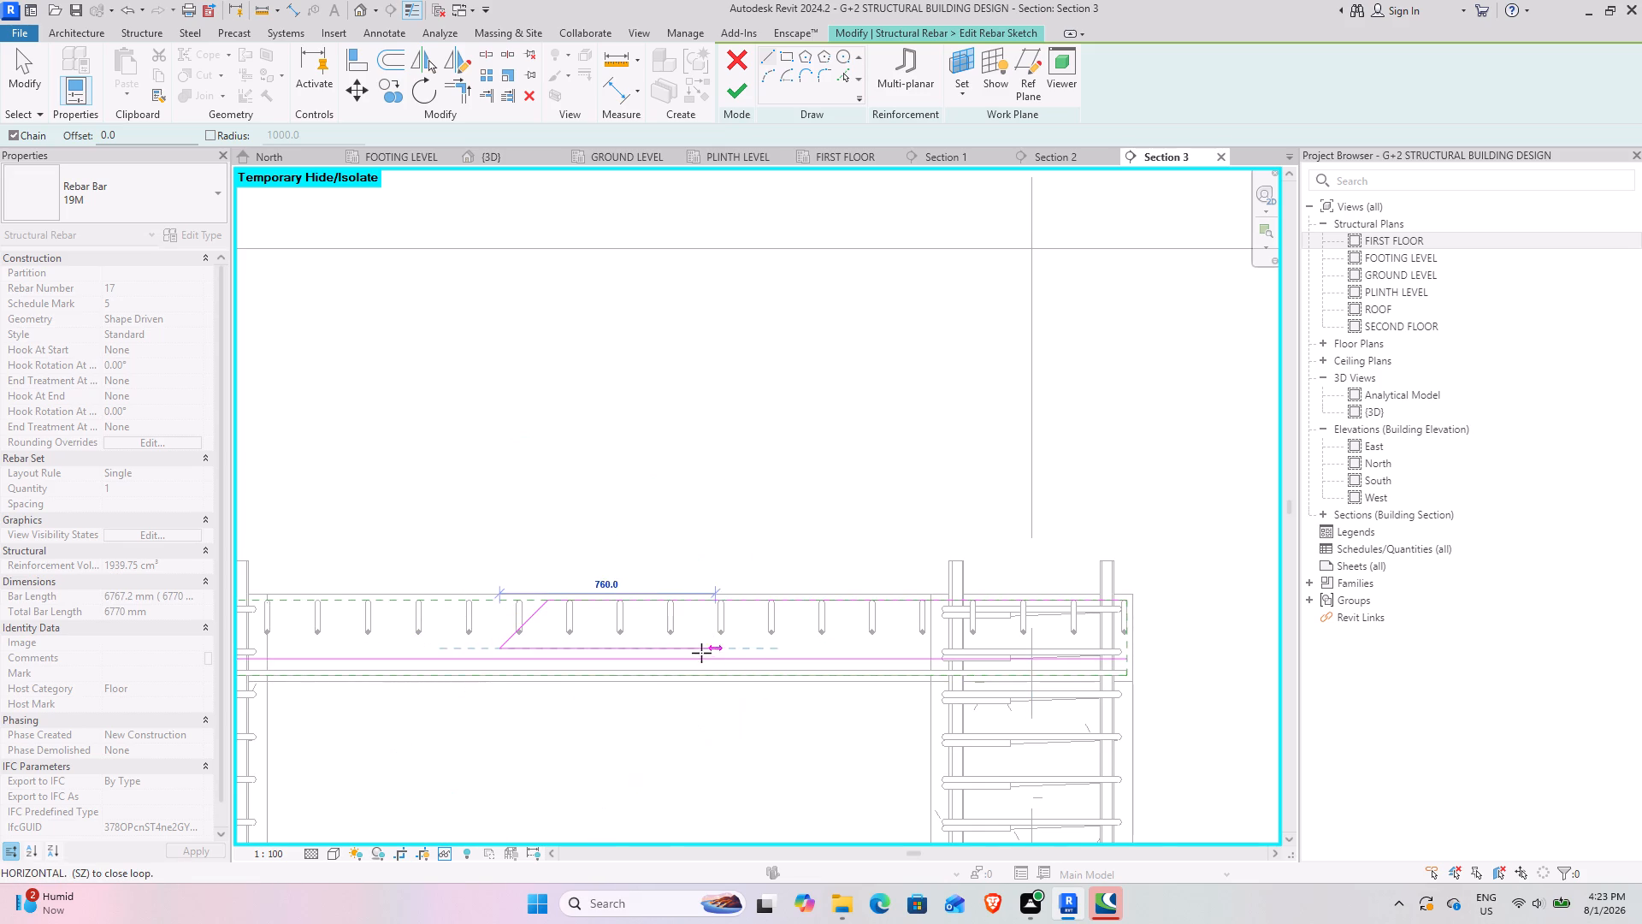
{"action": "middle_click_drag", "start_coordinate": [699, 653], "coordinate": [1156, 639]}
{"action": "left_click", "coordinate": [273, 633]}
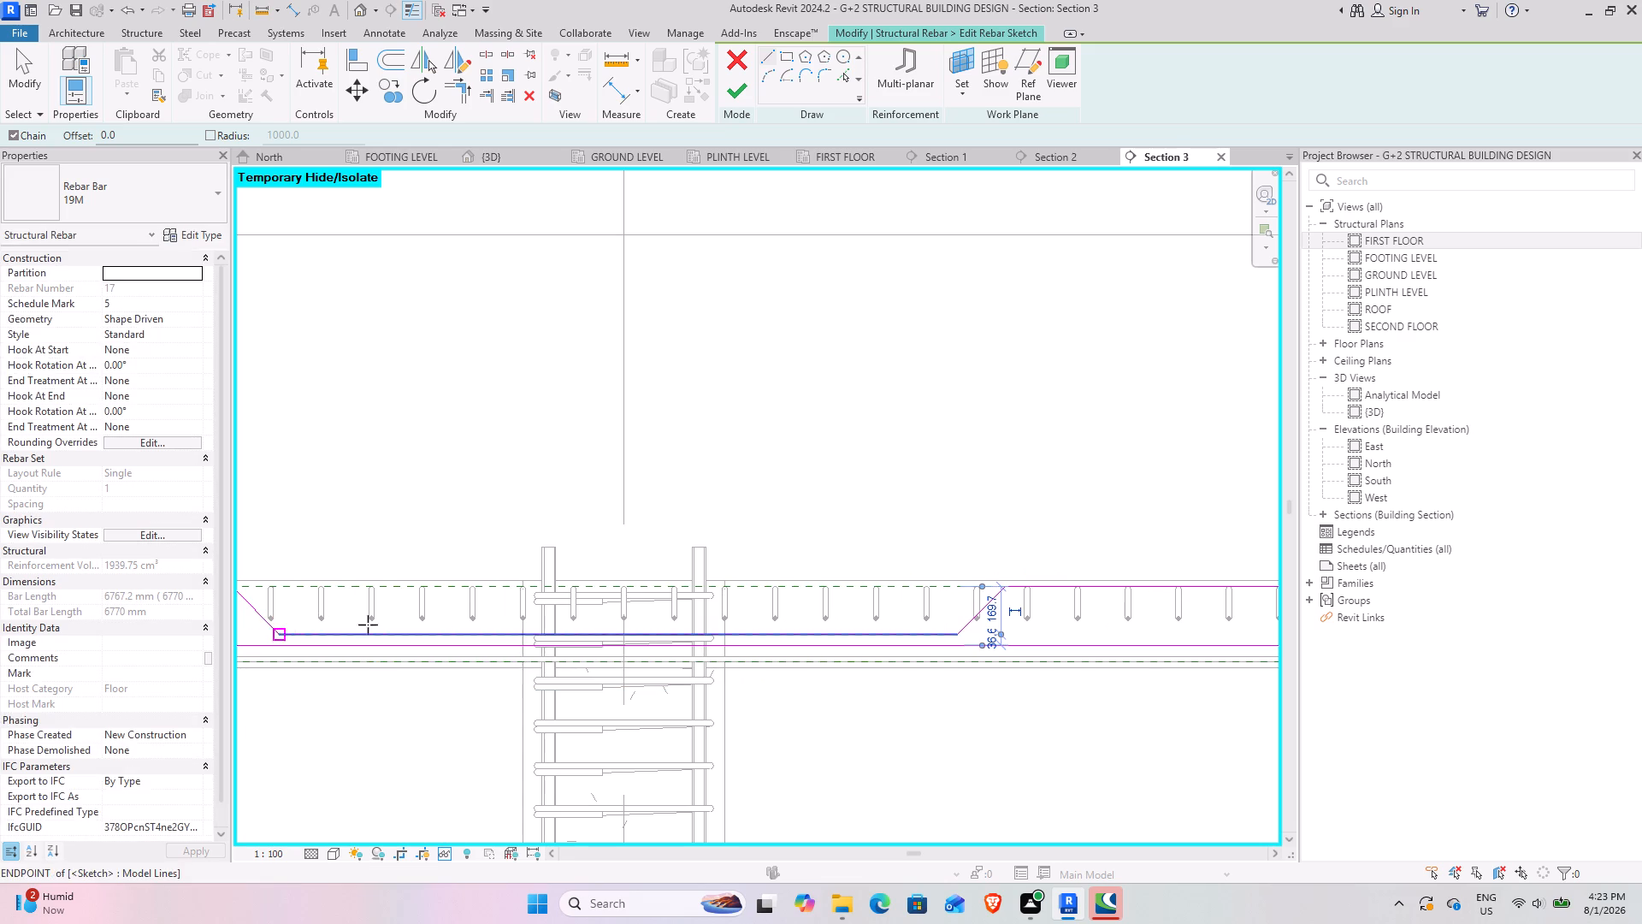
{"action": "key", "text": "Escape"}
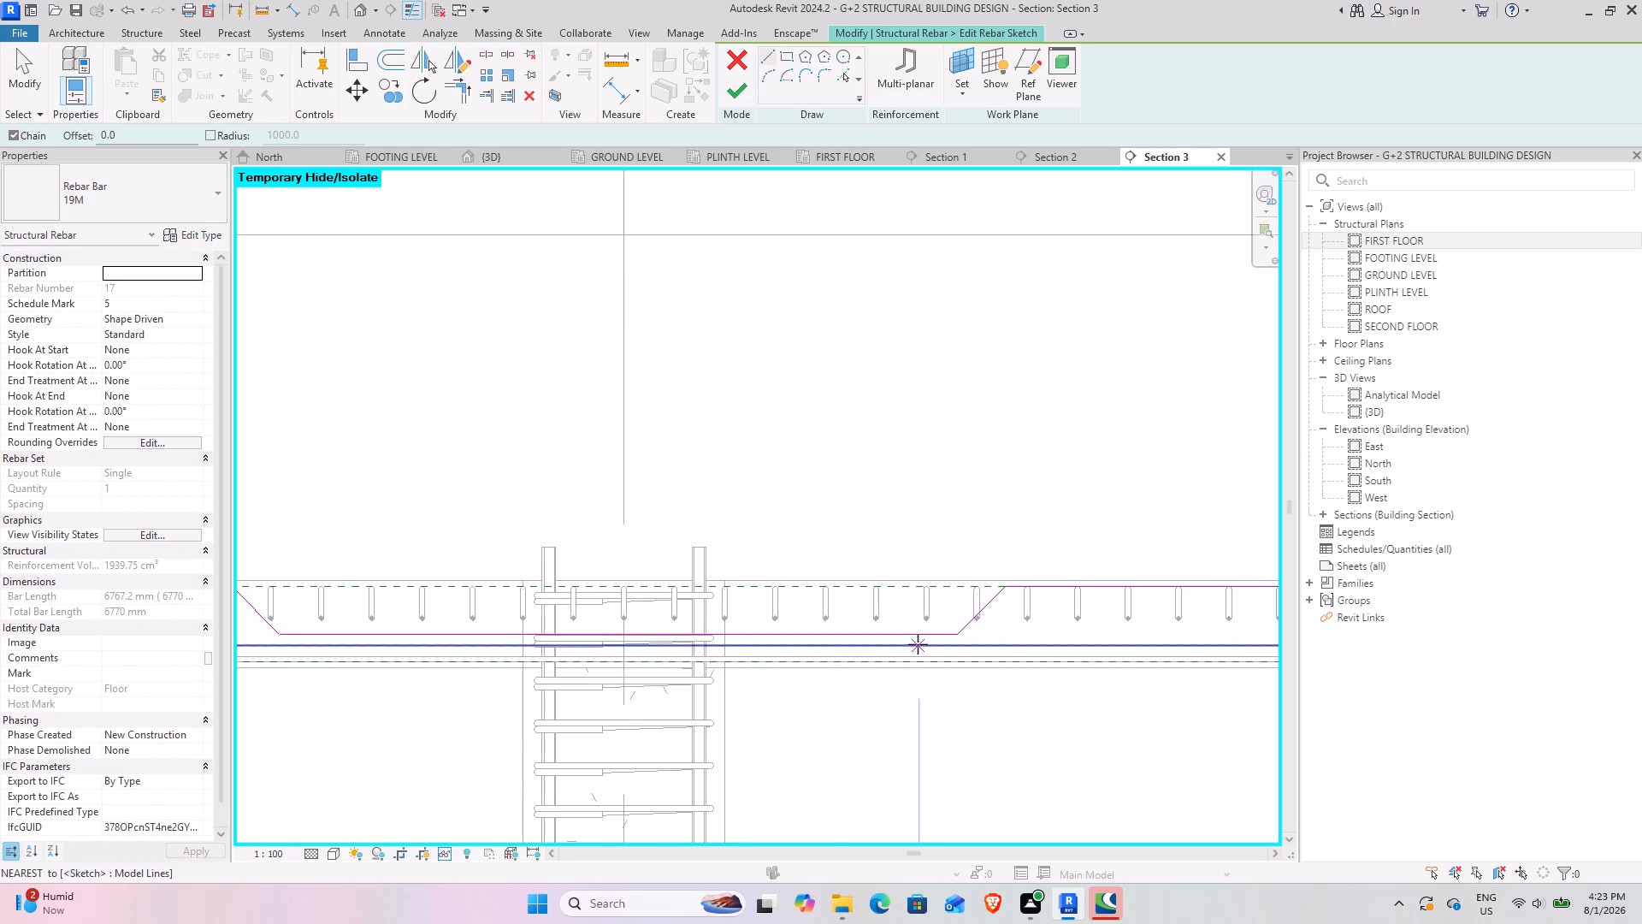
{"action": "key", "text": "Escape"}
Delete the original straight line from the rebar sketch and finish the cranked bar.
{"action": "left_click", "coordinate": [924, 646]}
{"action": "left_click", "coordinate": [527, 97]}
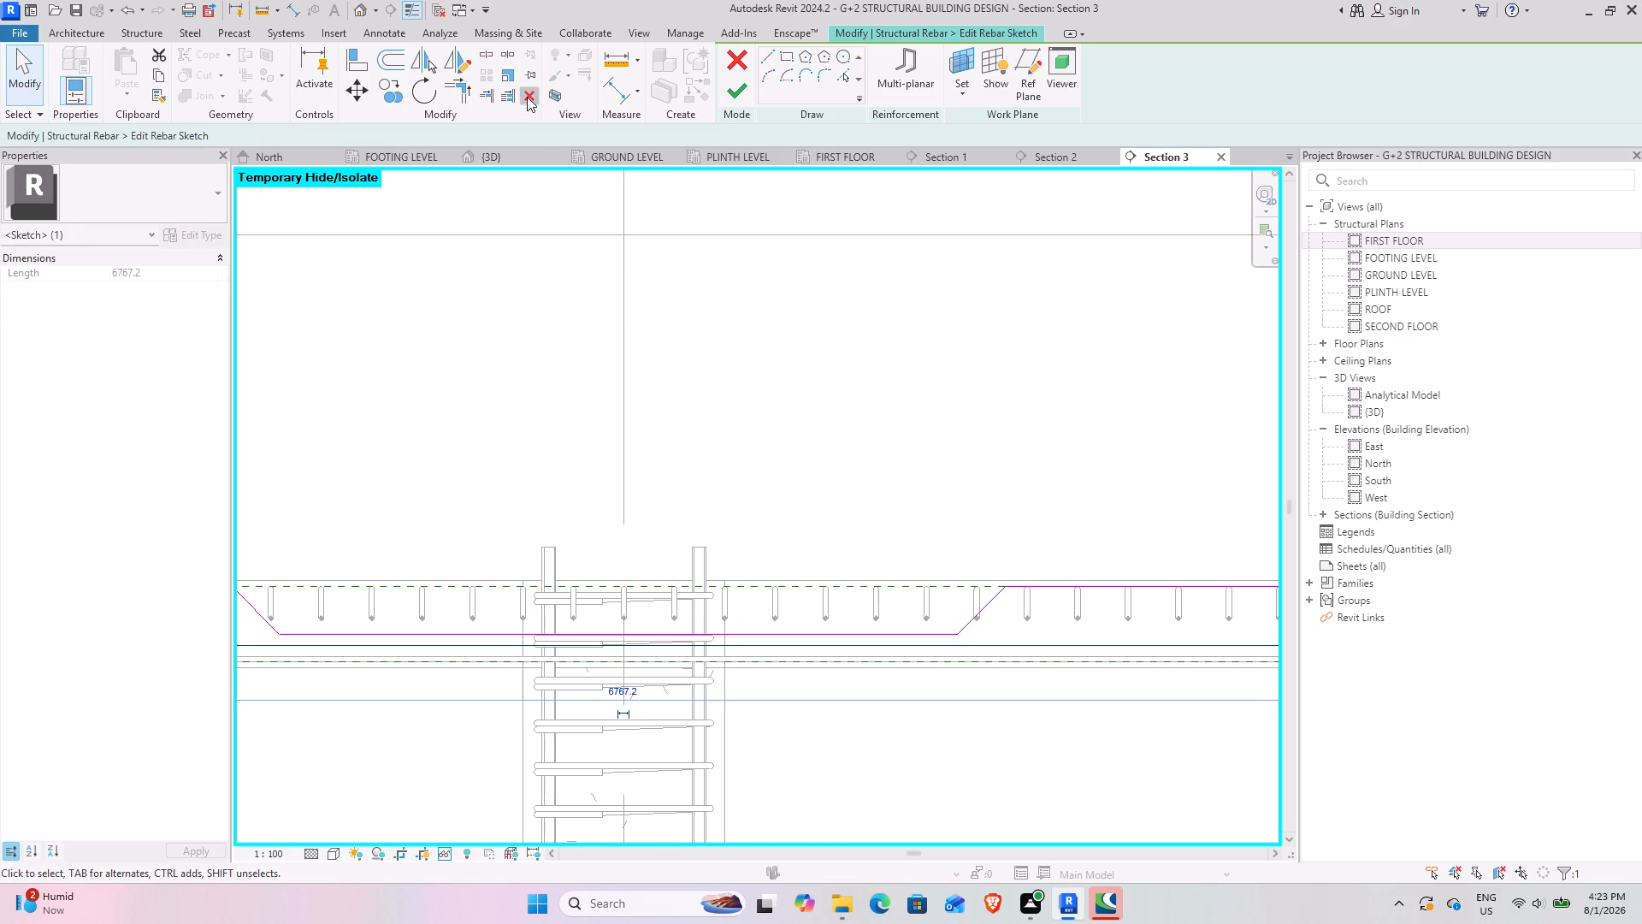
{"action": "left_click", "coordinate": [740, 81]}
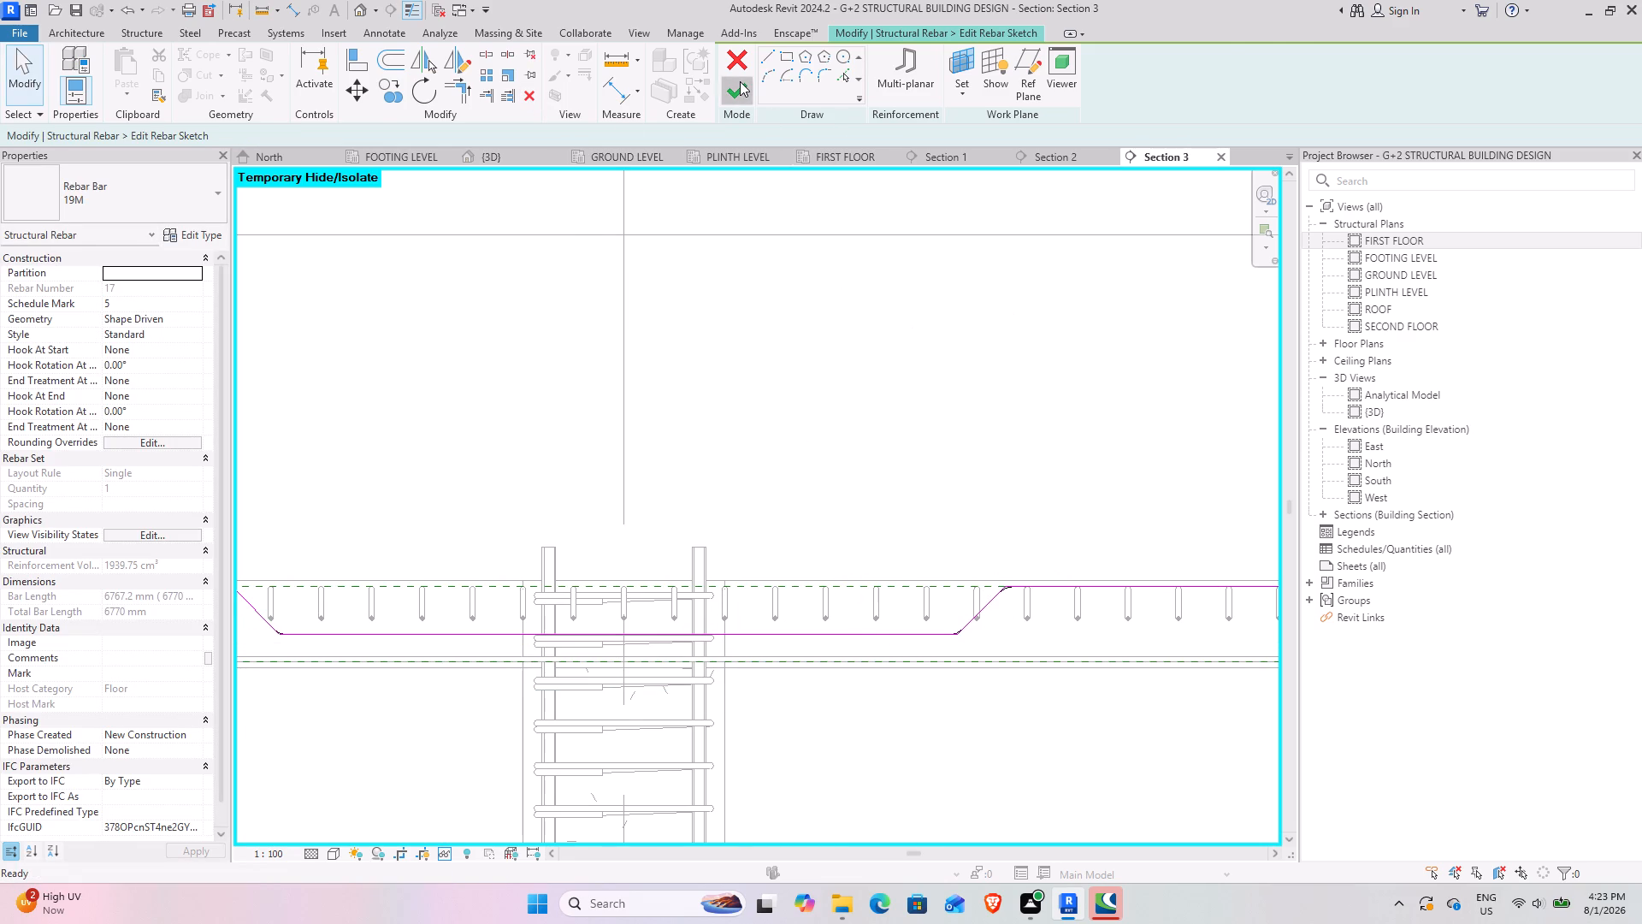
Stretch the cranked bar's middle segment down to the bottom straight bars, making its sloped legs about 360 mm and the middle about 2270 mm.
{"action": "scroll", "coordinate": [936, 632], "scroll_direction": "up", "scroll_amount": 5}
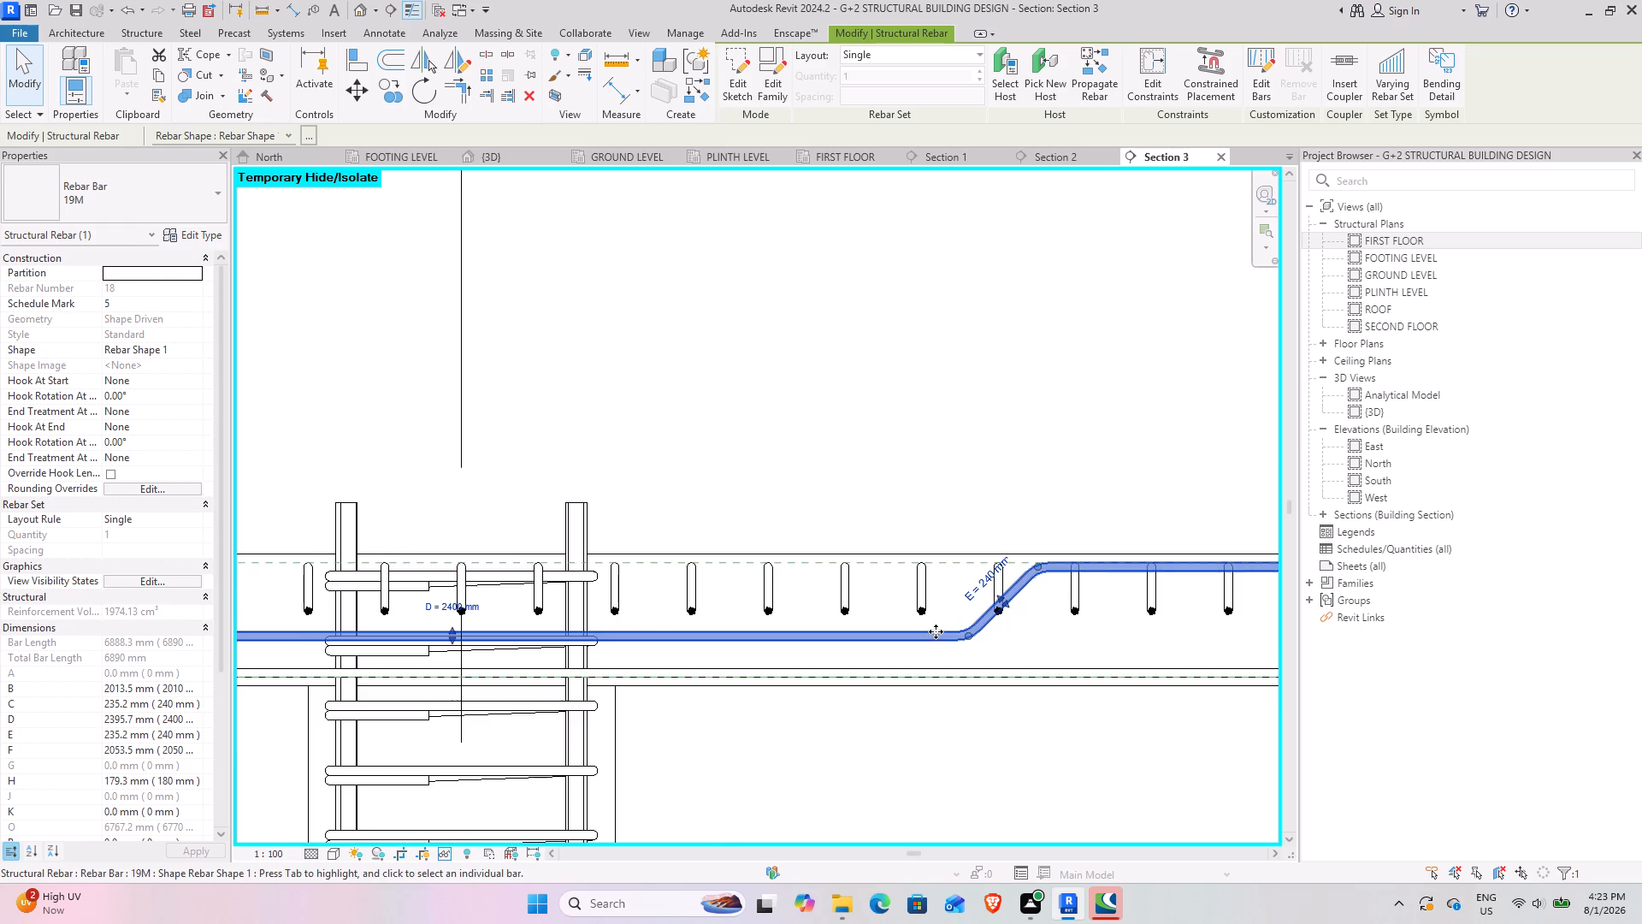
{"action": "scroll", "coordinate": [936, 631], "scroll_direction": "up", "scroll_amount": 2}
{"action": "left_click_drag", "start_coordinate": [989, 639], "coordinate": [989, 652]}
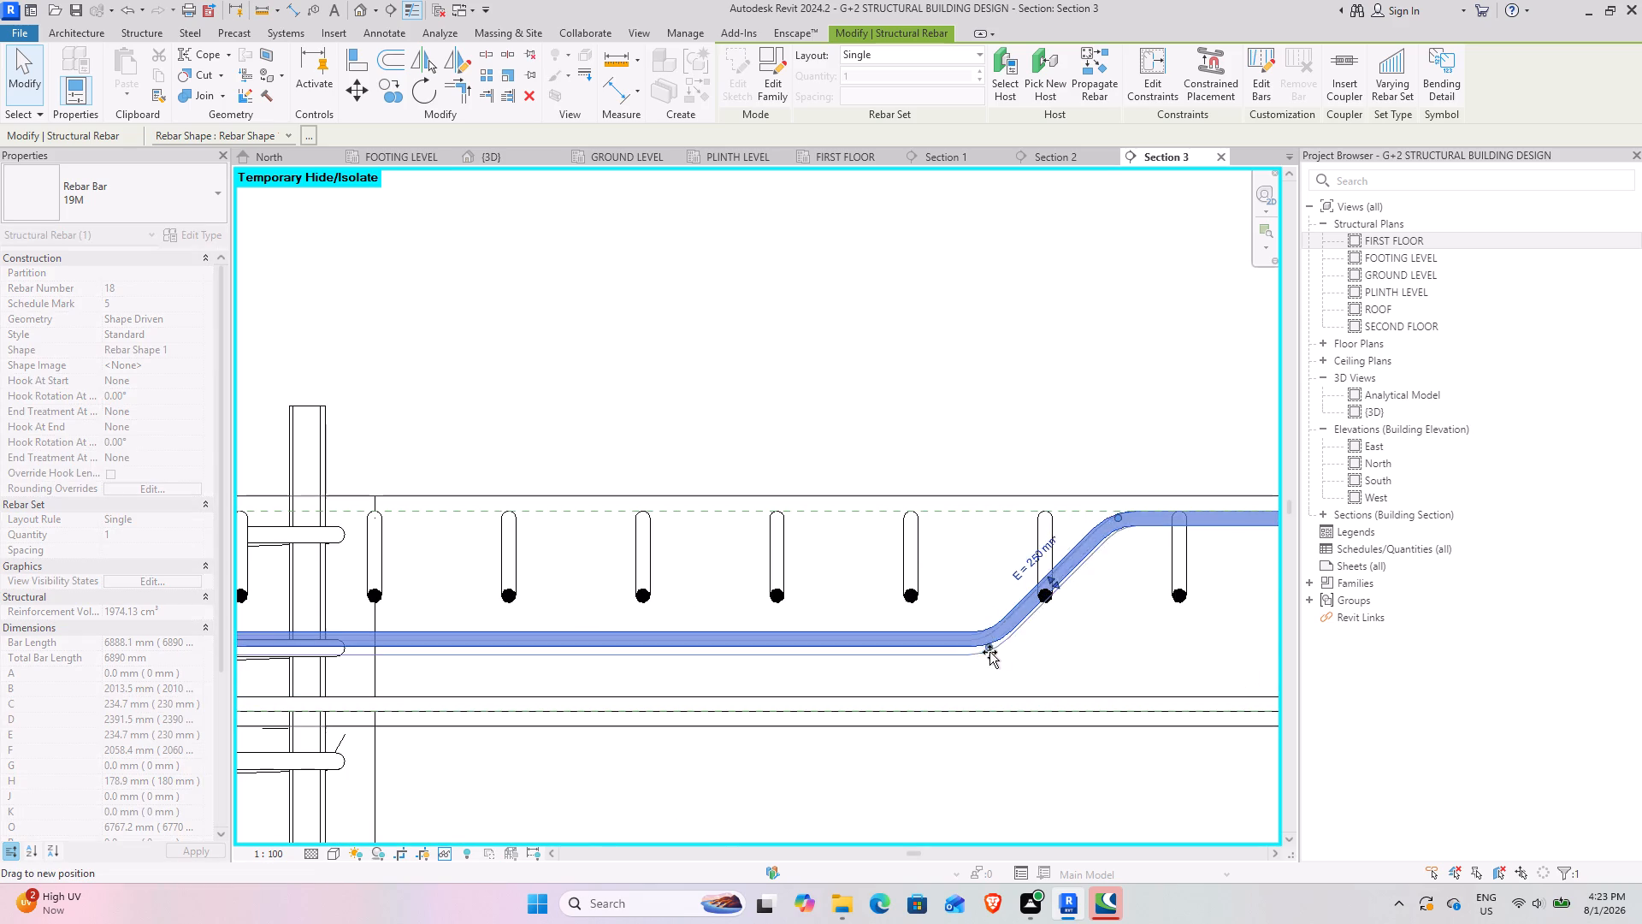
{"action": "left_click_drag", "start_coordinate": [989, 652], "coordinate": [991, 711]}
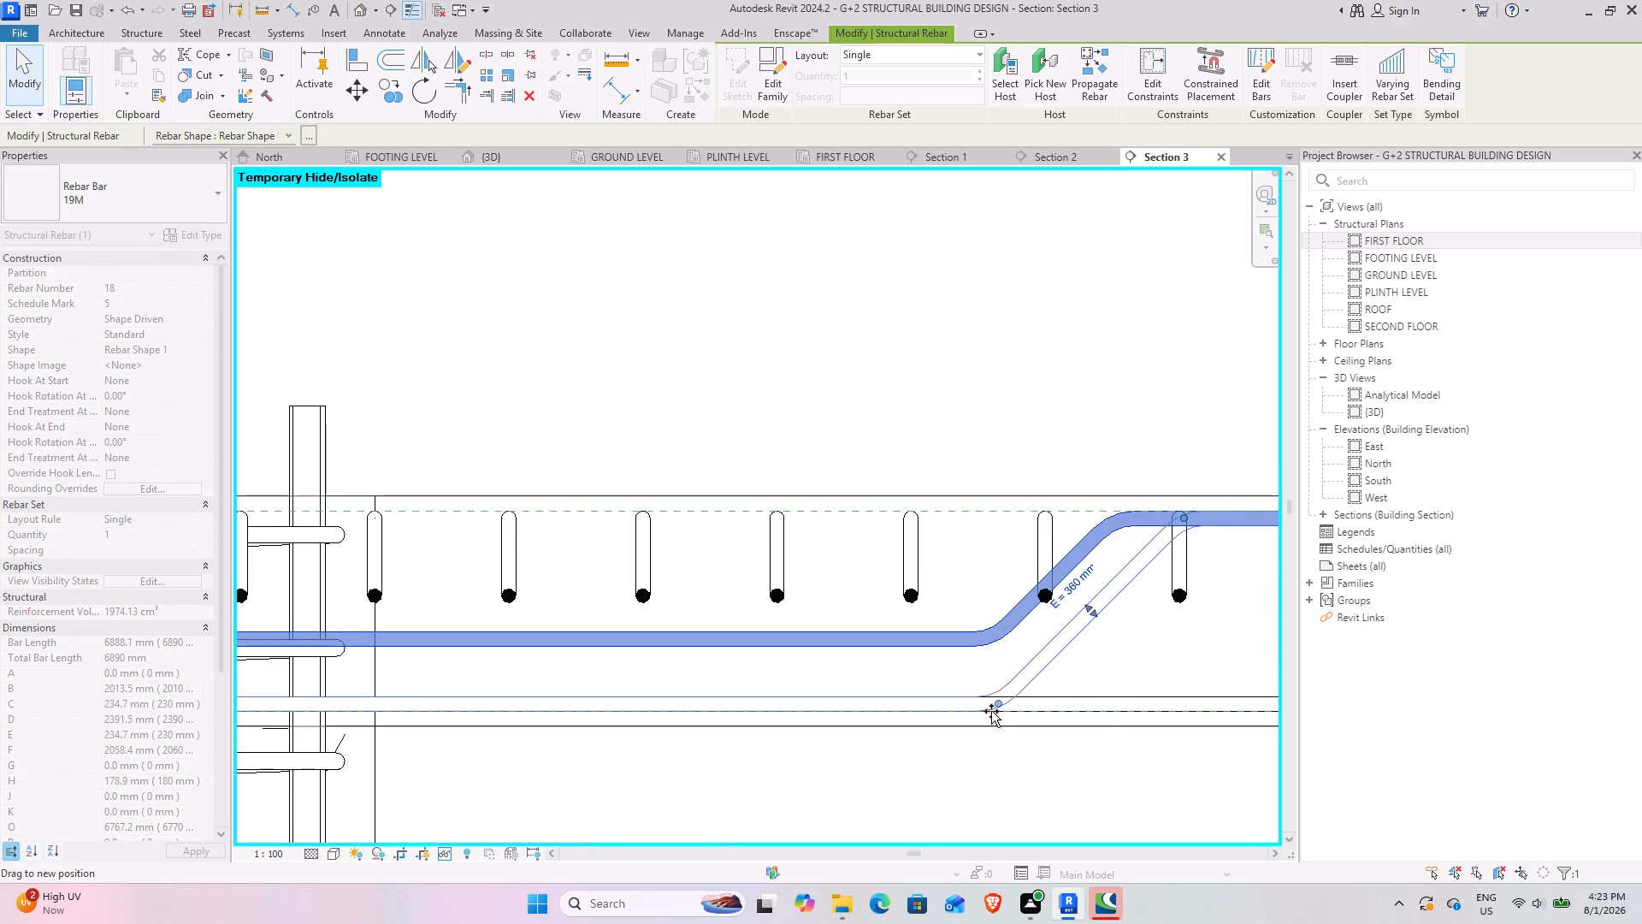
{"action": "left_click_drag", "start_coordinate": [991, 711], "coordinate": [969, 712]}
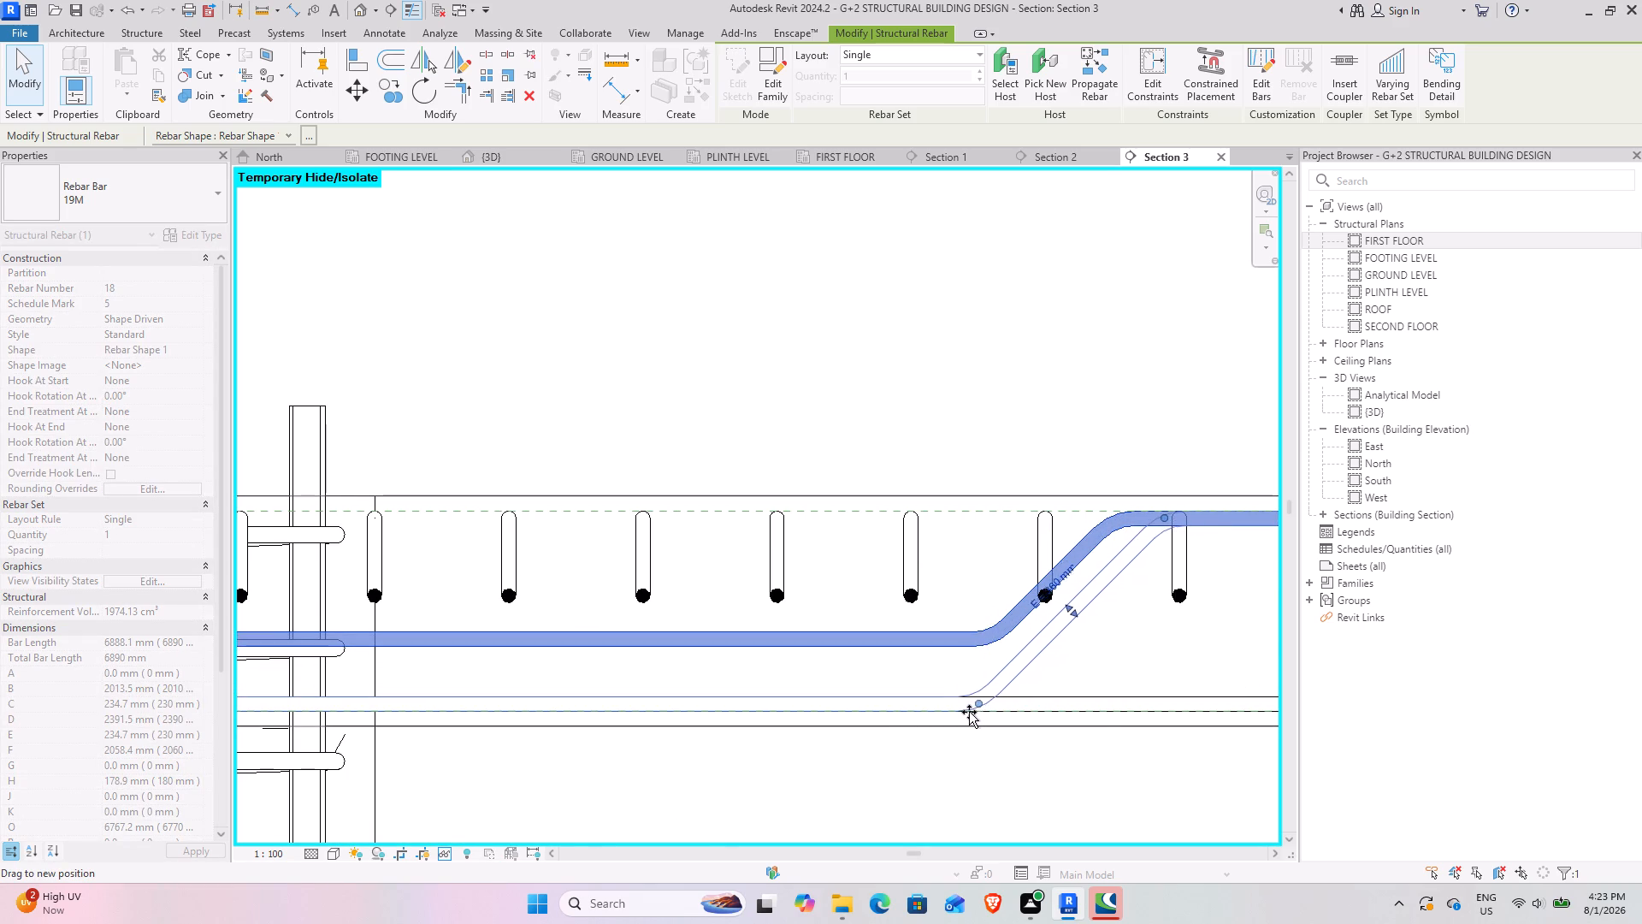
{"action": "left_click_drag", "start_coordinate": [969, 712], "coordinate": [955, 709]}
{"action": "scroll", "coordinate": [765, 724], "scroll_direction": "down", "scroll_amount": 4}
{"action": "middle_click_drag", "start_coordinate": [659, 706], "coordinate": [683, 699]}
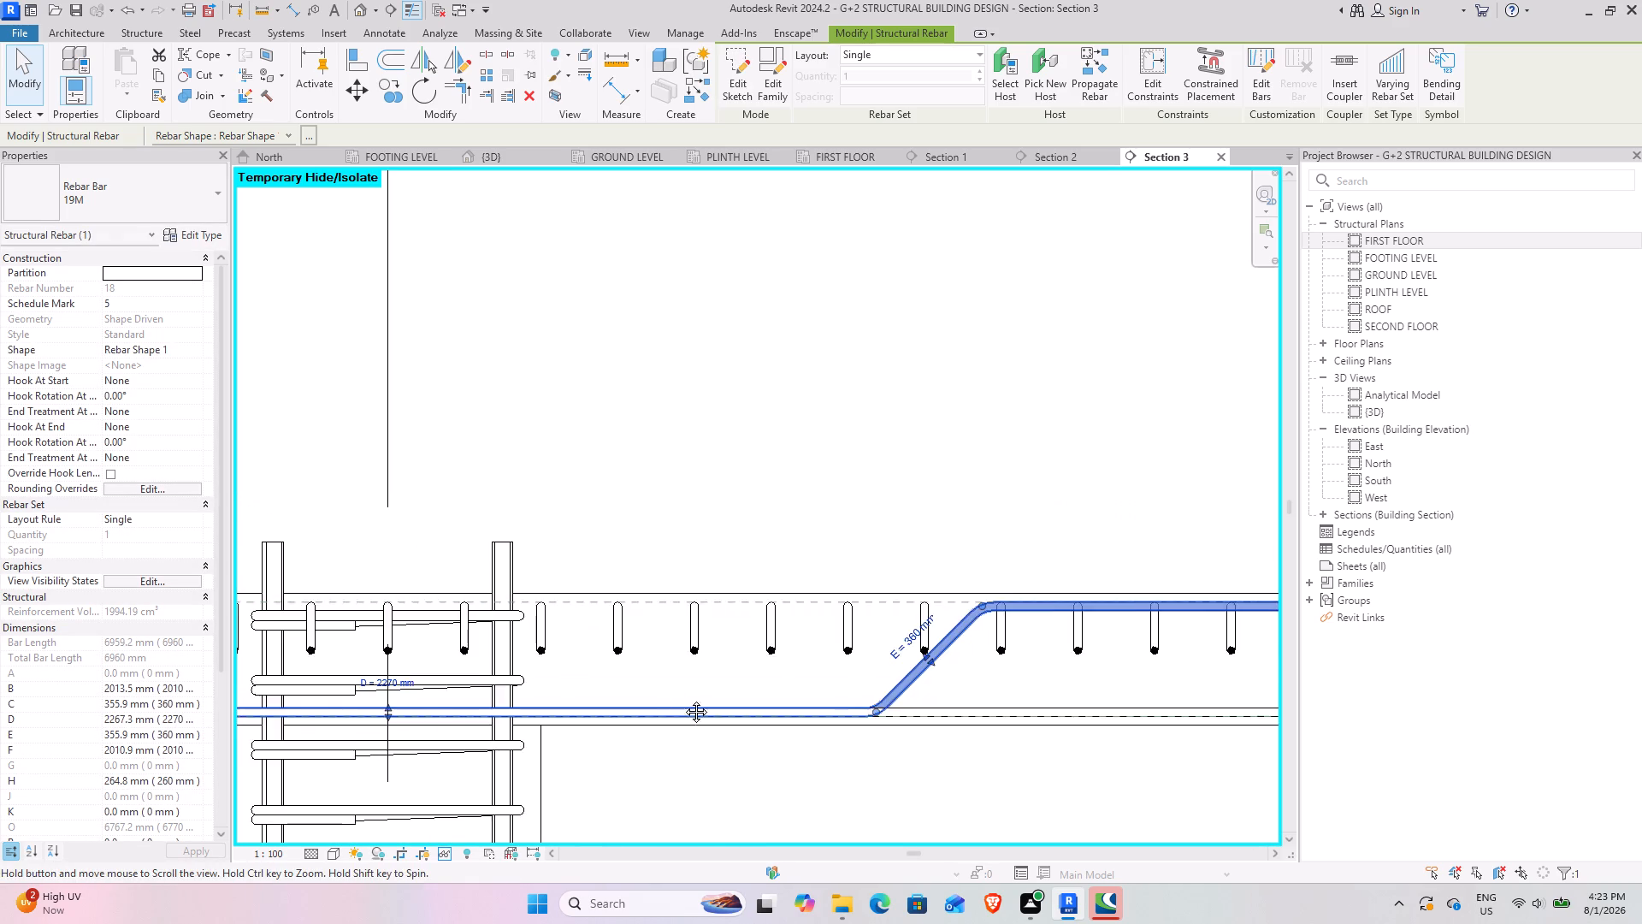
Set the cranked bar's layout to Maximum Spacing at 180 mm.
{"action": "middle_click_drag", "start_coordinate": [683, 699], "coordinate": [1113, 665]}
{"action": "middle_click_drag", "start_coordinate": [777, 678], "coordinate": [1054, 630]}
{"action": "scroll", "coordinate": [794, 666], "scroll_direction": "down", "scroll_amount": 7}
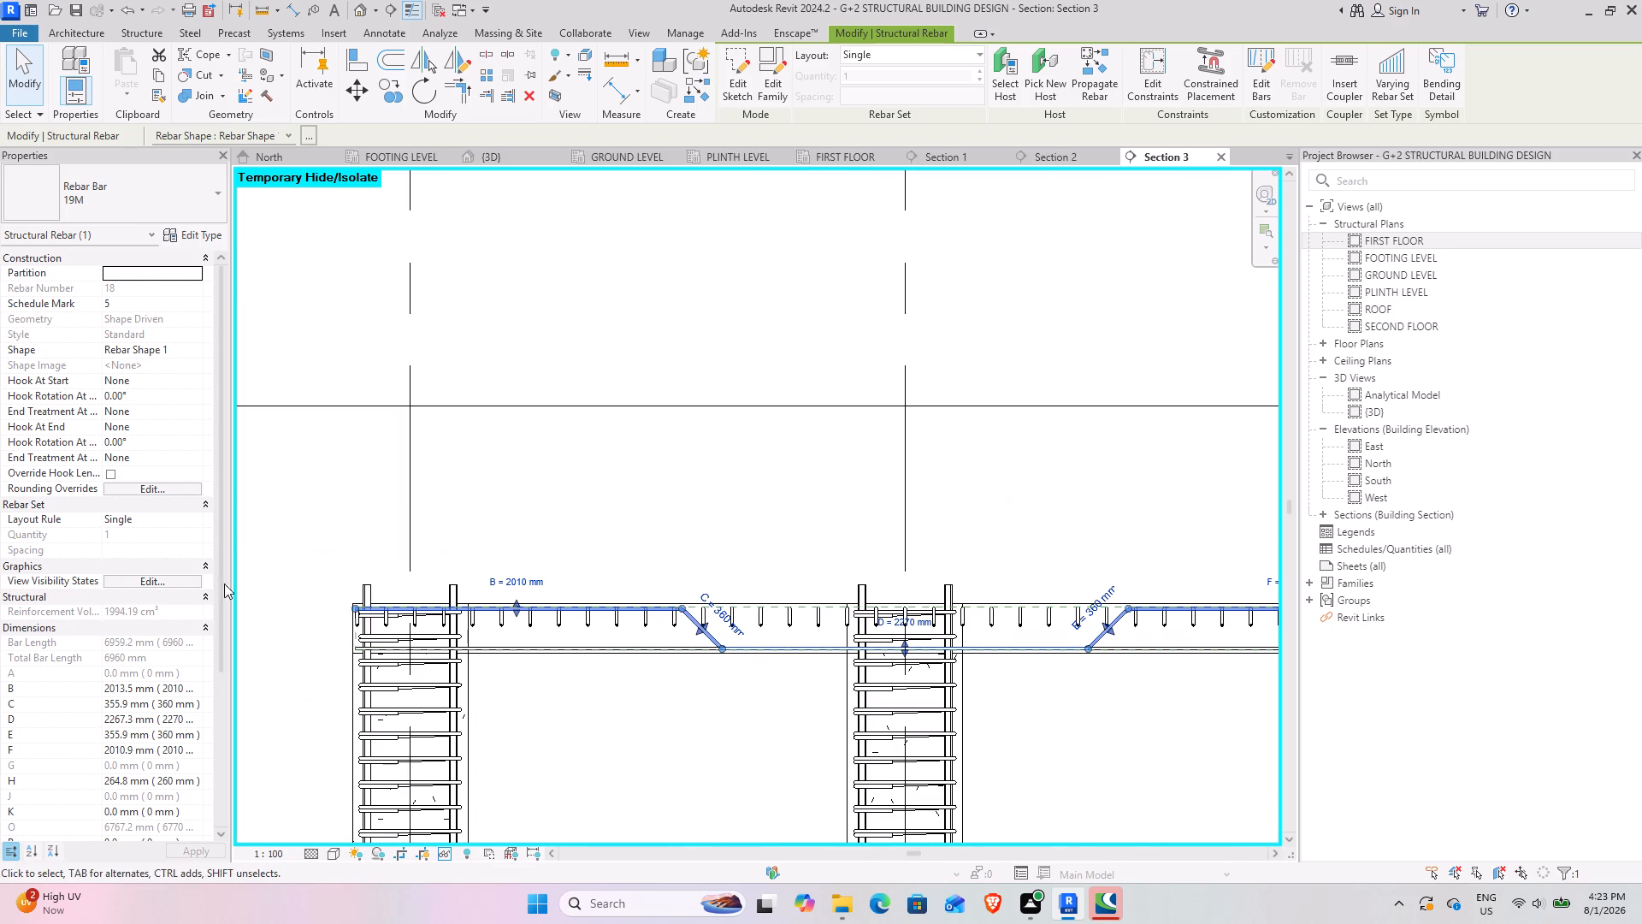
{"action": "left_click", "coordinate": [977, 61]}
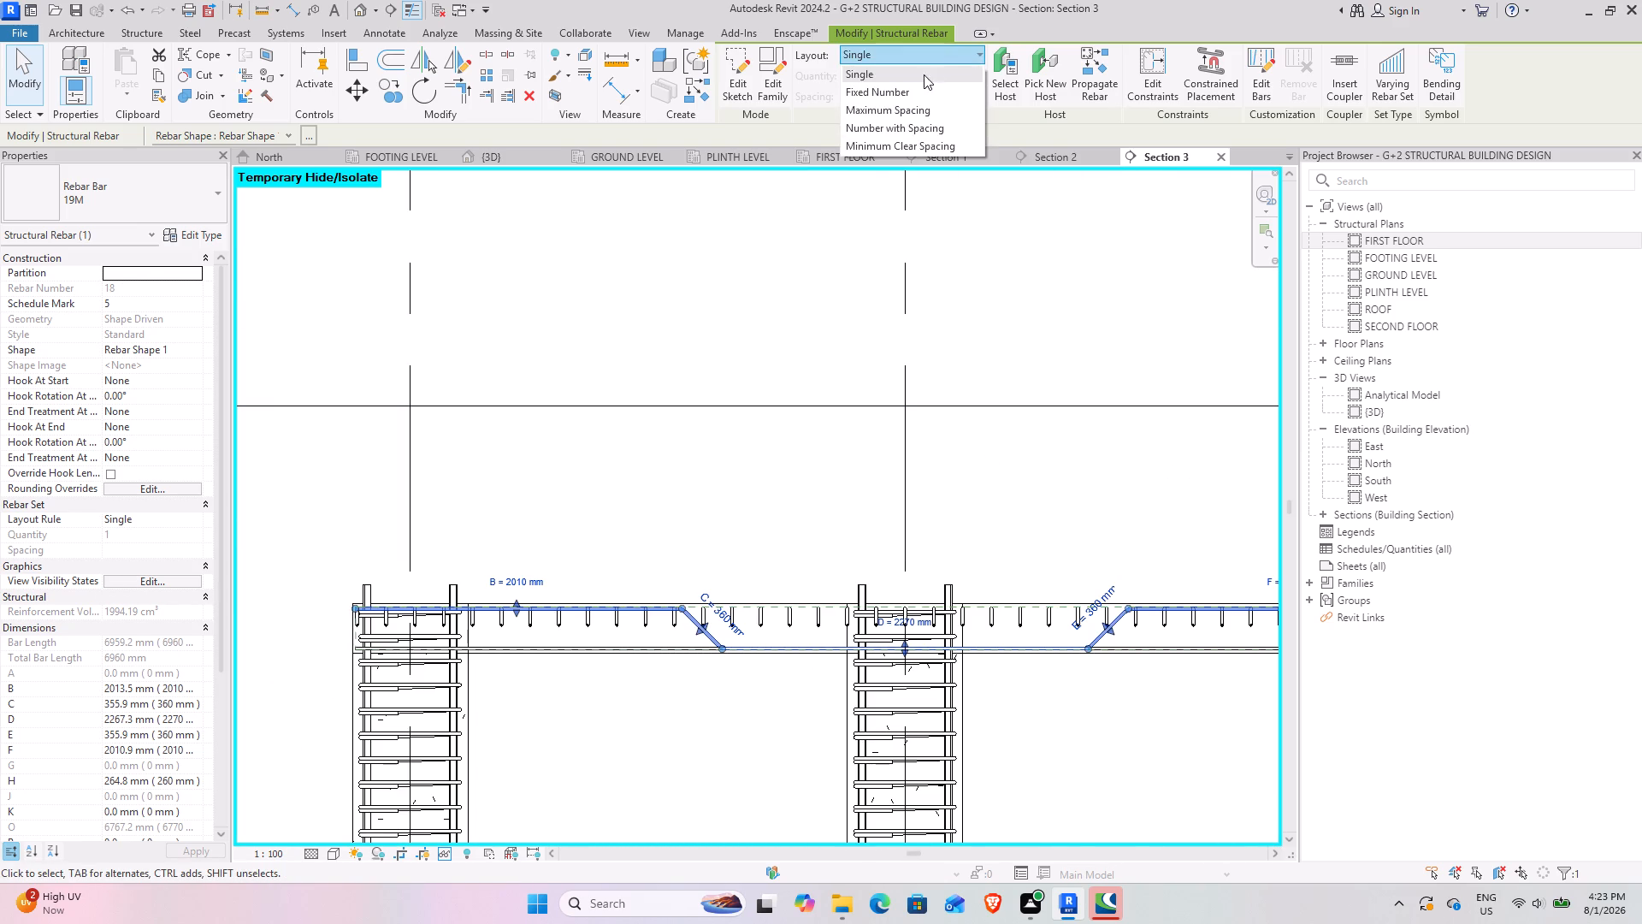
{"action": "left_click", "coordinate": [901, 113]}
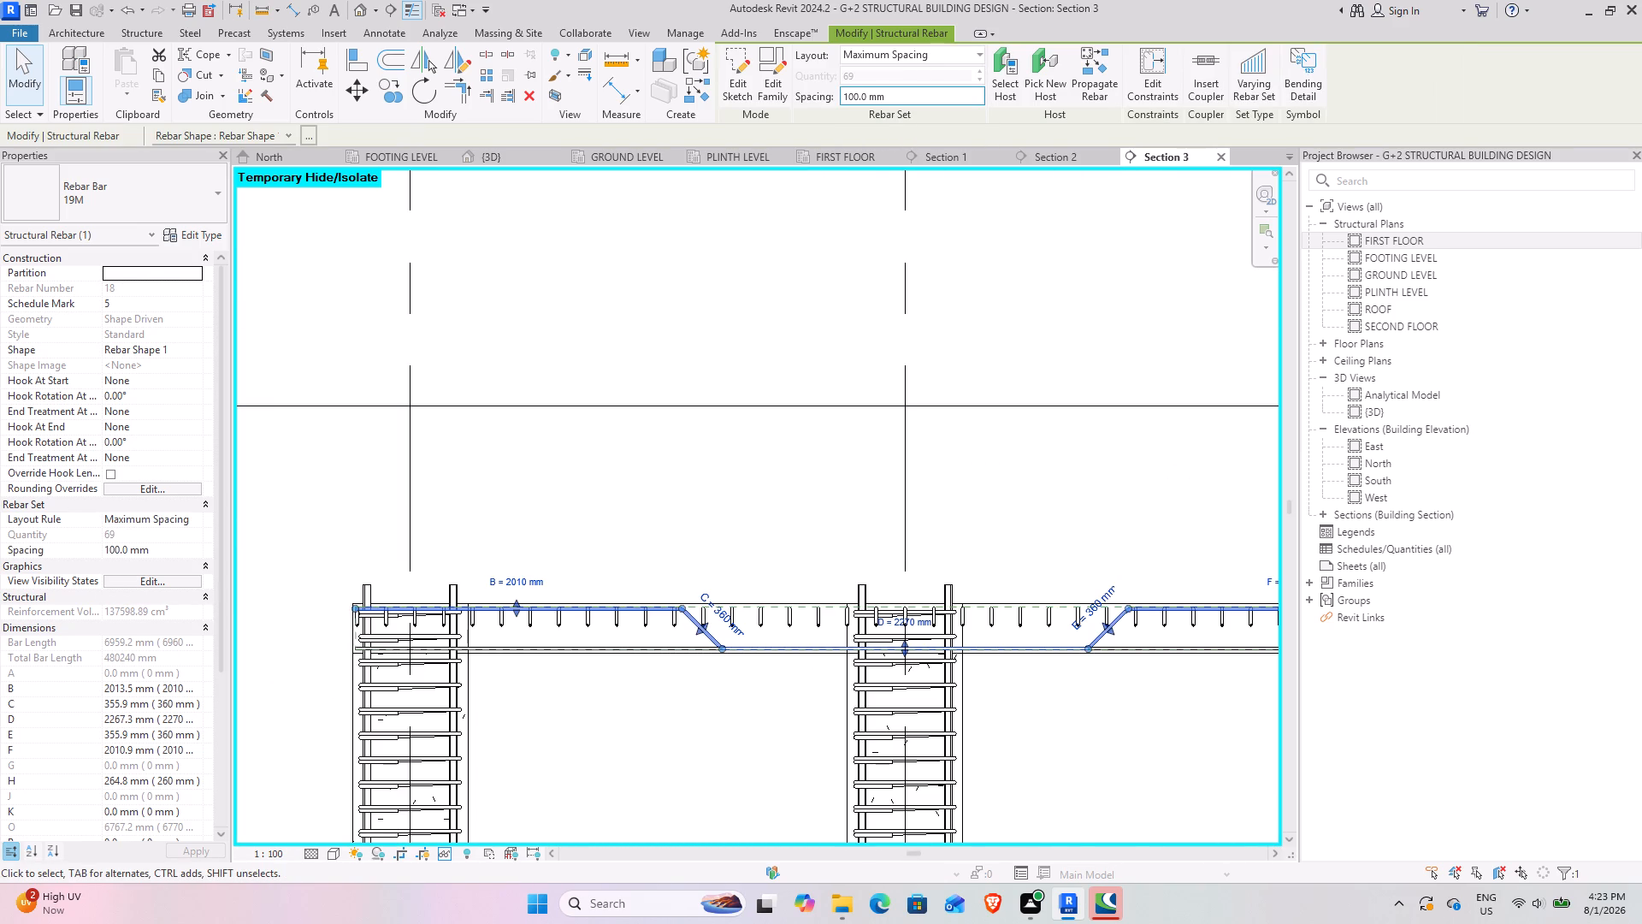
{"action": "left_click", "coordinate": [947, 97]}
{"action": "type", "text": "180"}
{"action": "key", "text": "Return"}
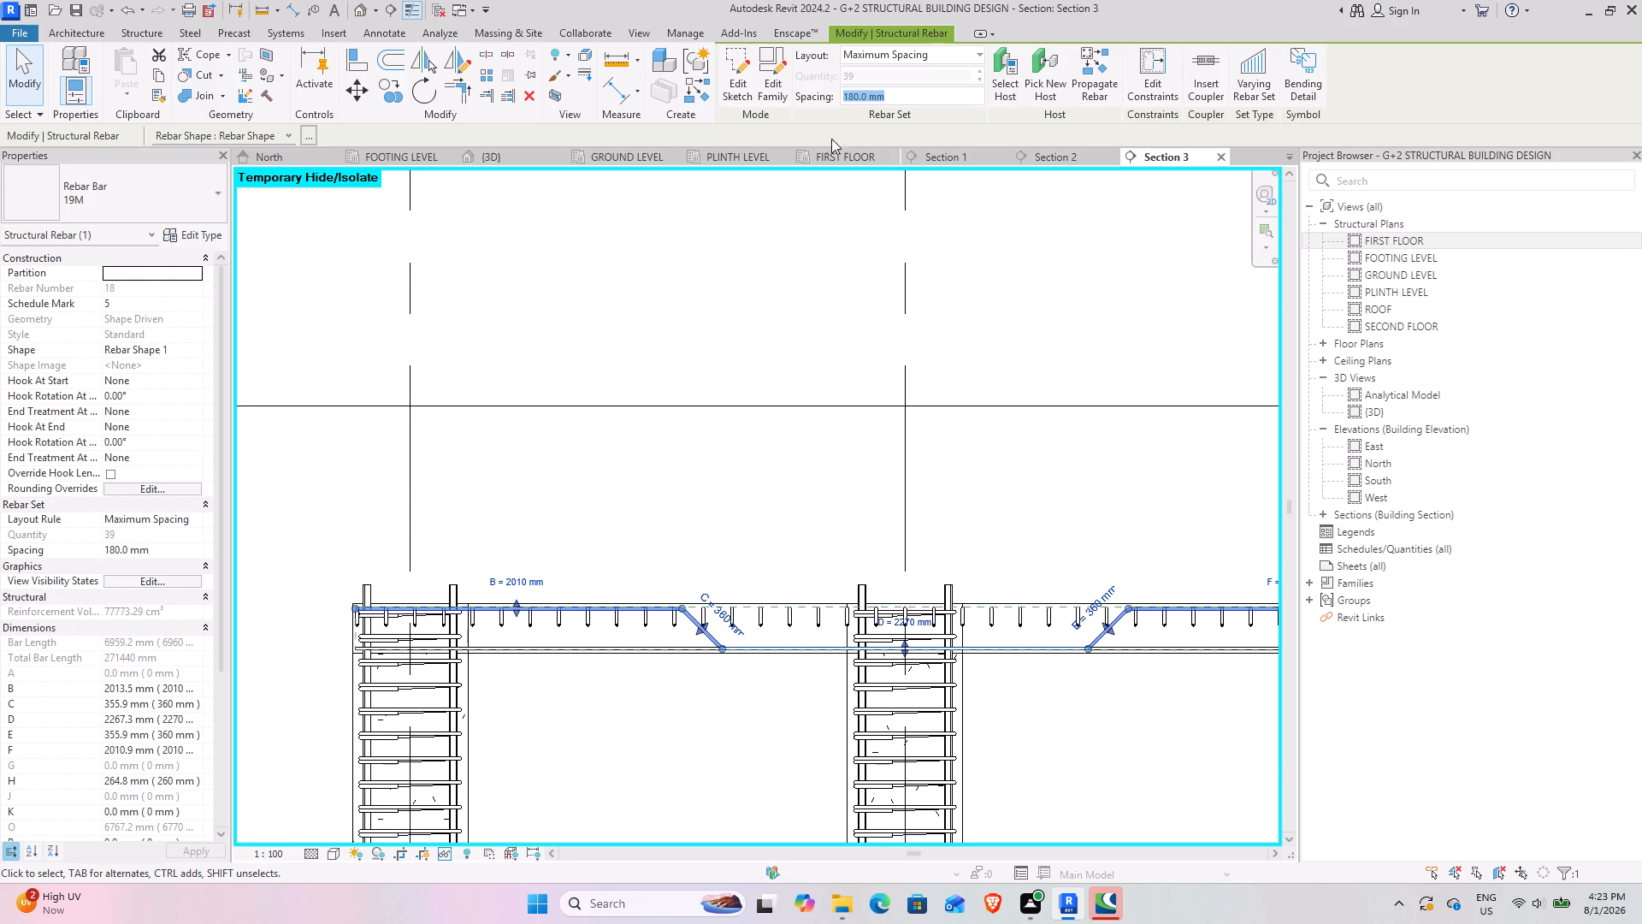
Make the cranked rebar set show unobscured in the {3D} view.
{"action": "left_click", "coordinate": [164, 579]}
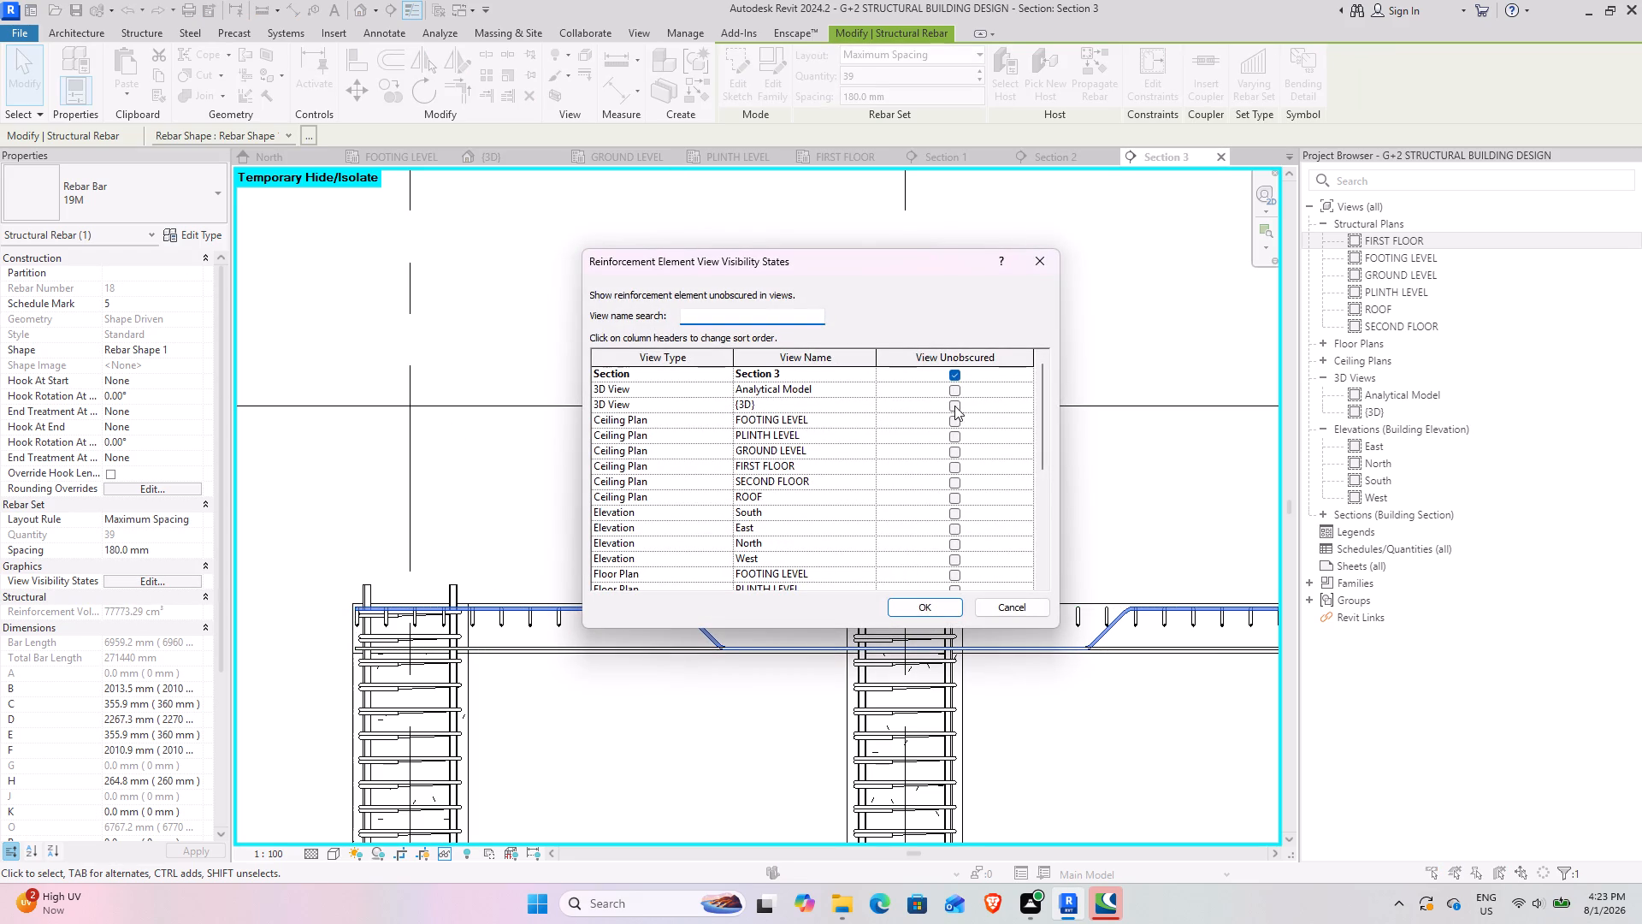
{"action": "left_click", "coordinate": [954, 408]}
{"action": "left_click", "coordinate": [922, 604]}
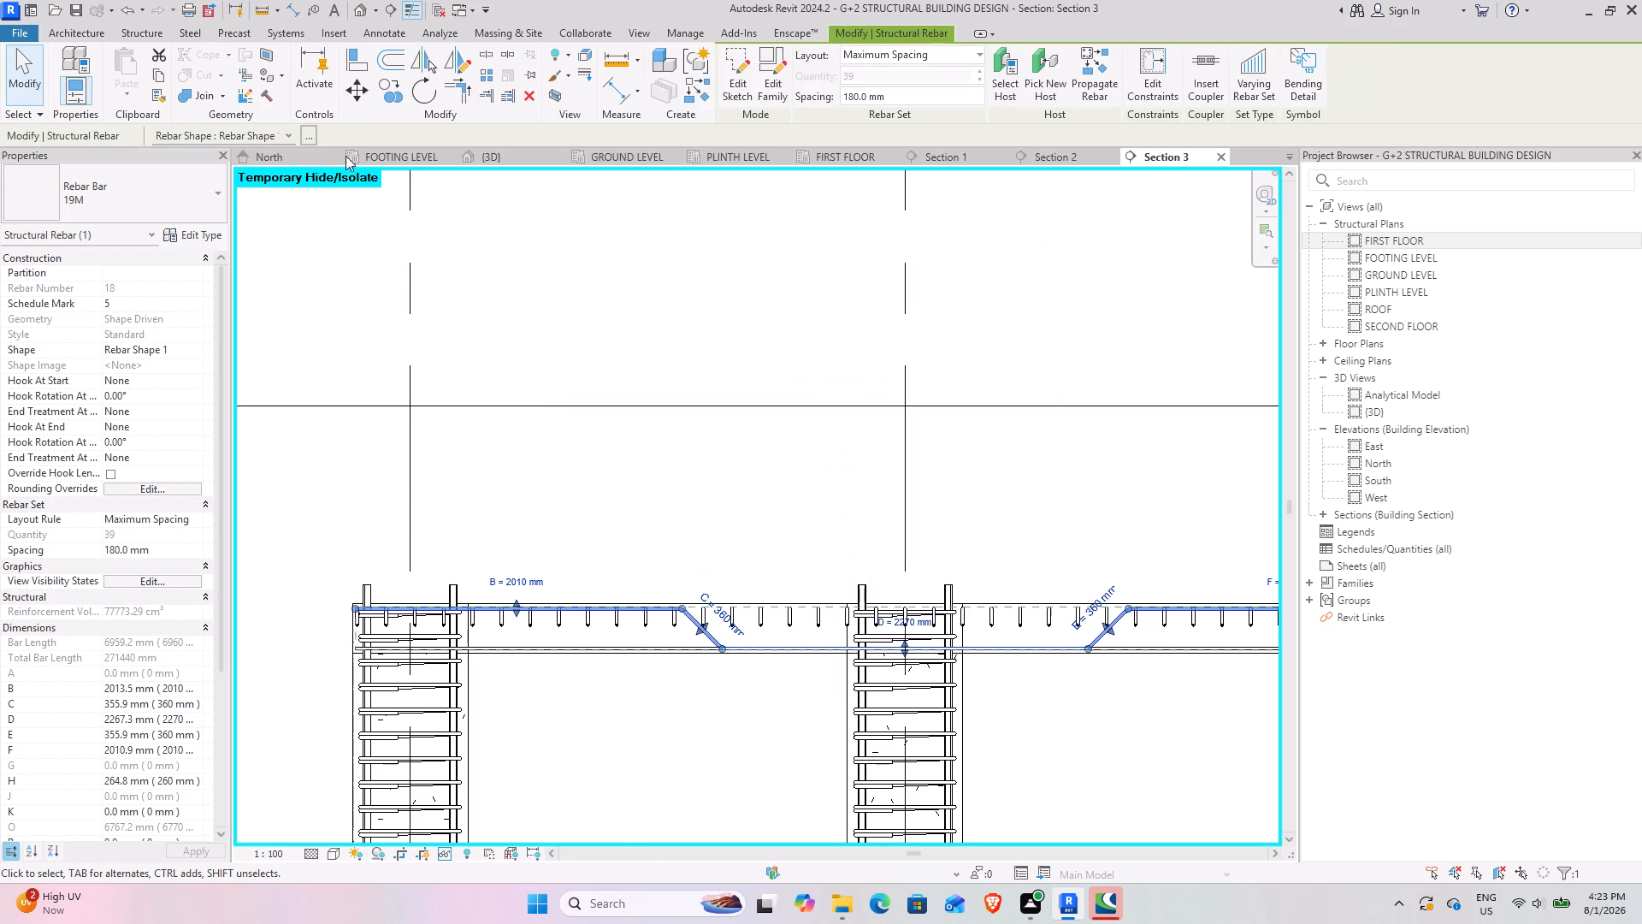
Inspect the slab's crossing cranked bar sets from several angles in the {3D} view.
{"action": "left_click", "coordinate": [495, 157]}
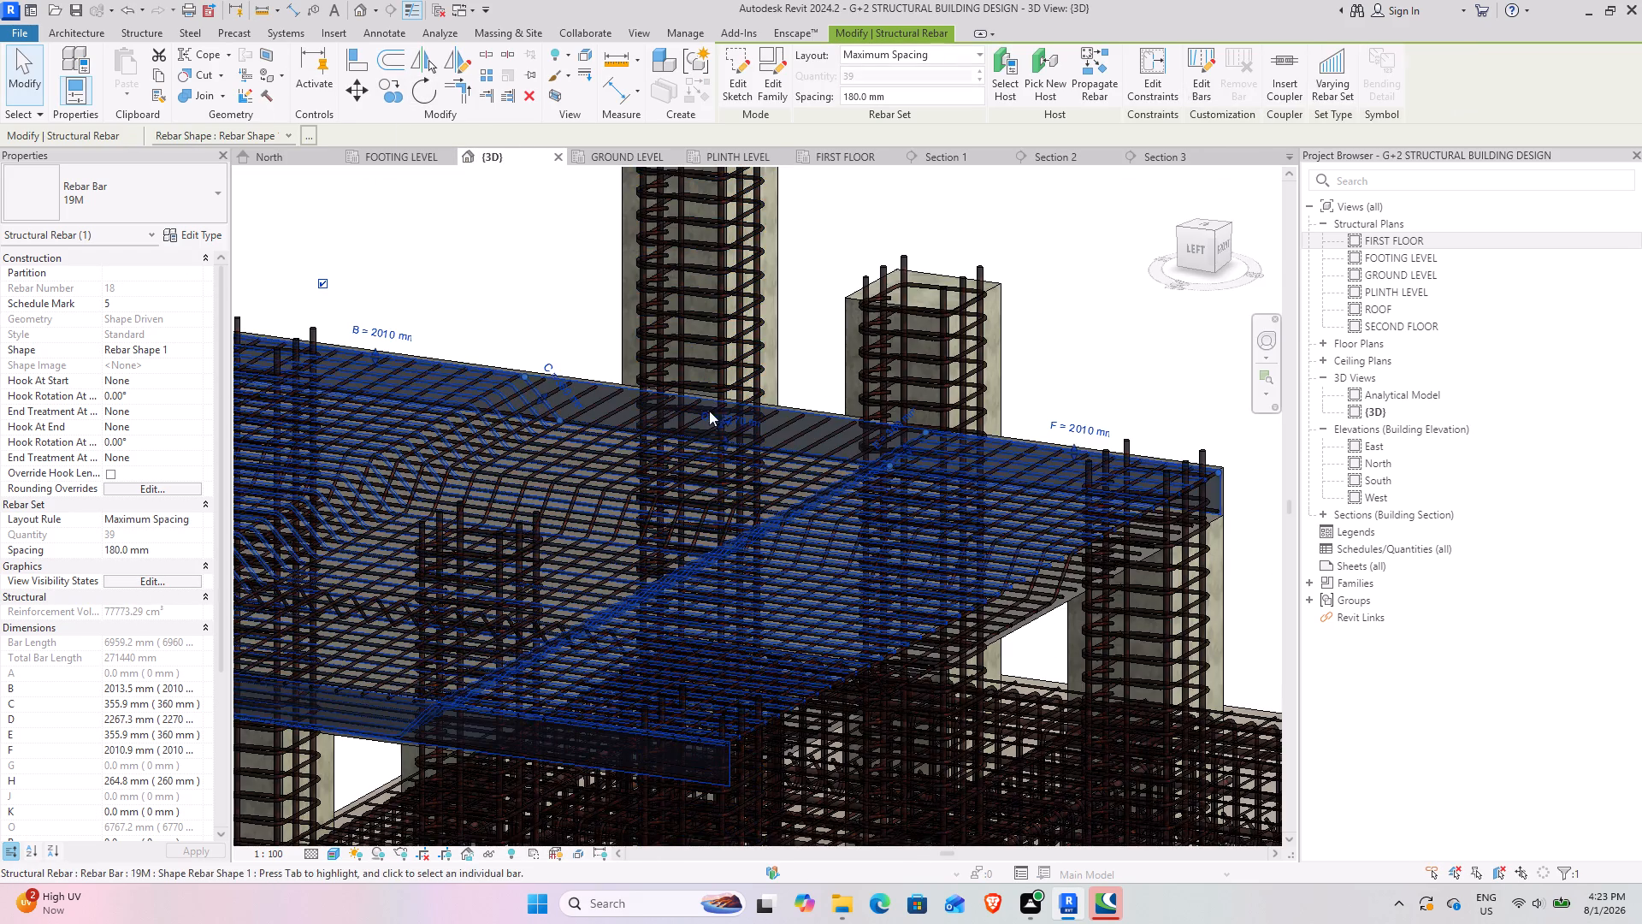
{"action": "scroll", "coordinate": [714, 495], "scroll_direction": "down", "scroll_amount": 6}
{"action": "middle_click_drag", "start_coordinate": [678, 574], "coordinate": [791, 500], "text": "shift"}
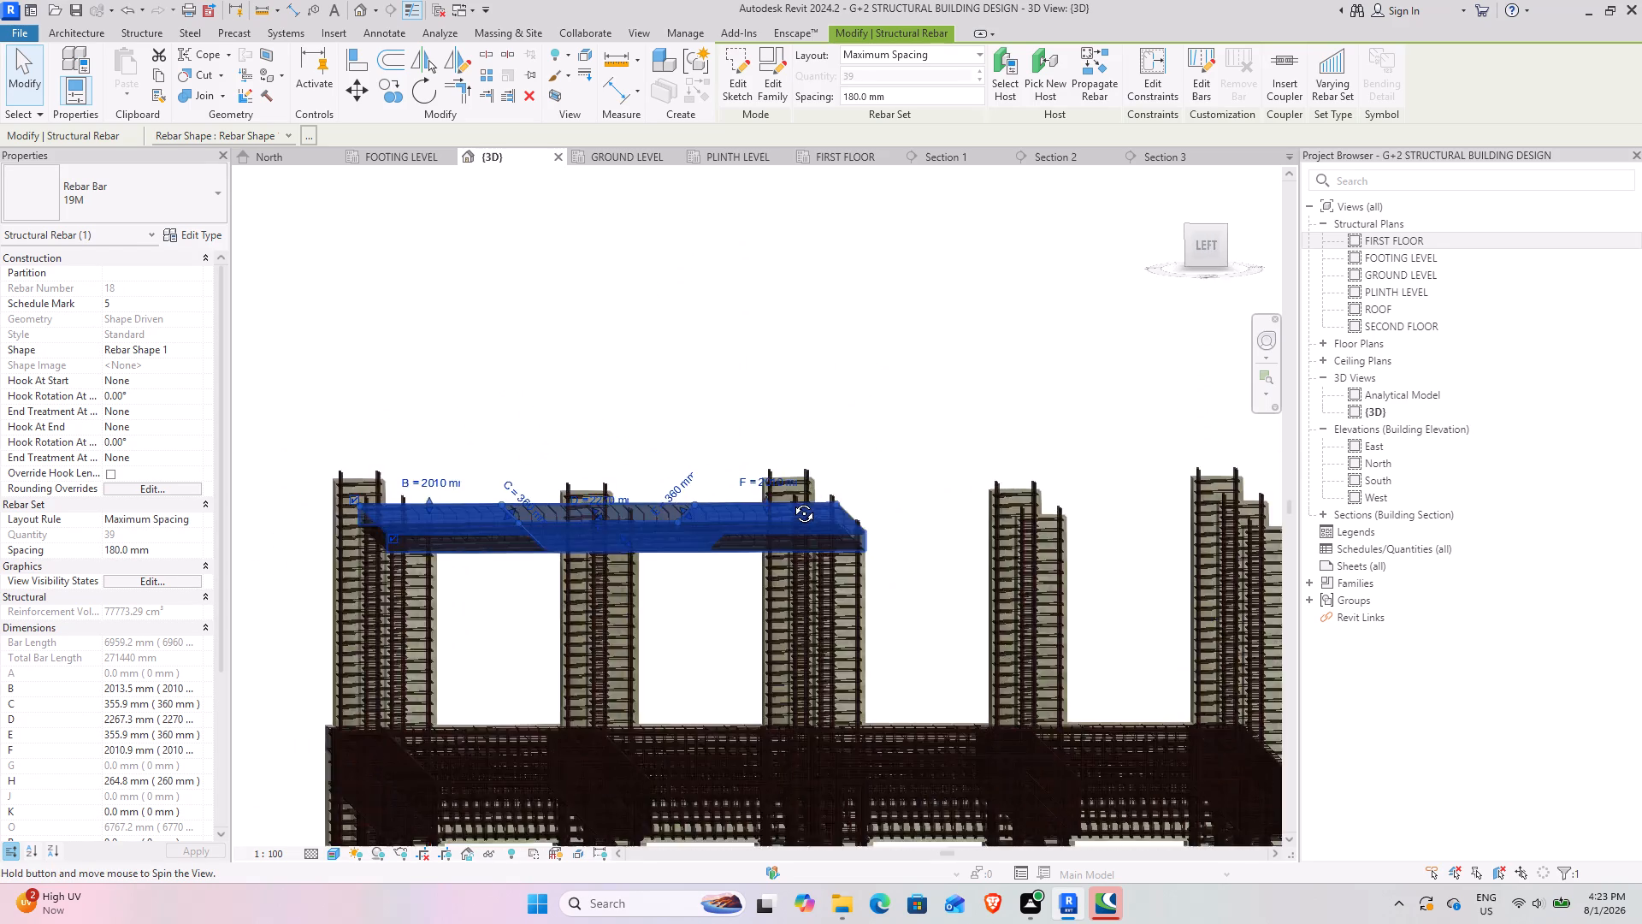
{"action": "middle_click_drag", "start_coordinate": [791, 500], "coordinate": [523, 548], "text": "shift"}
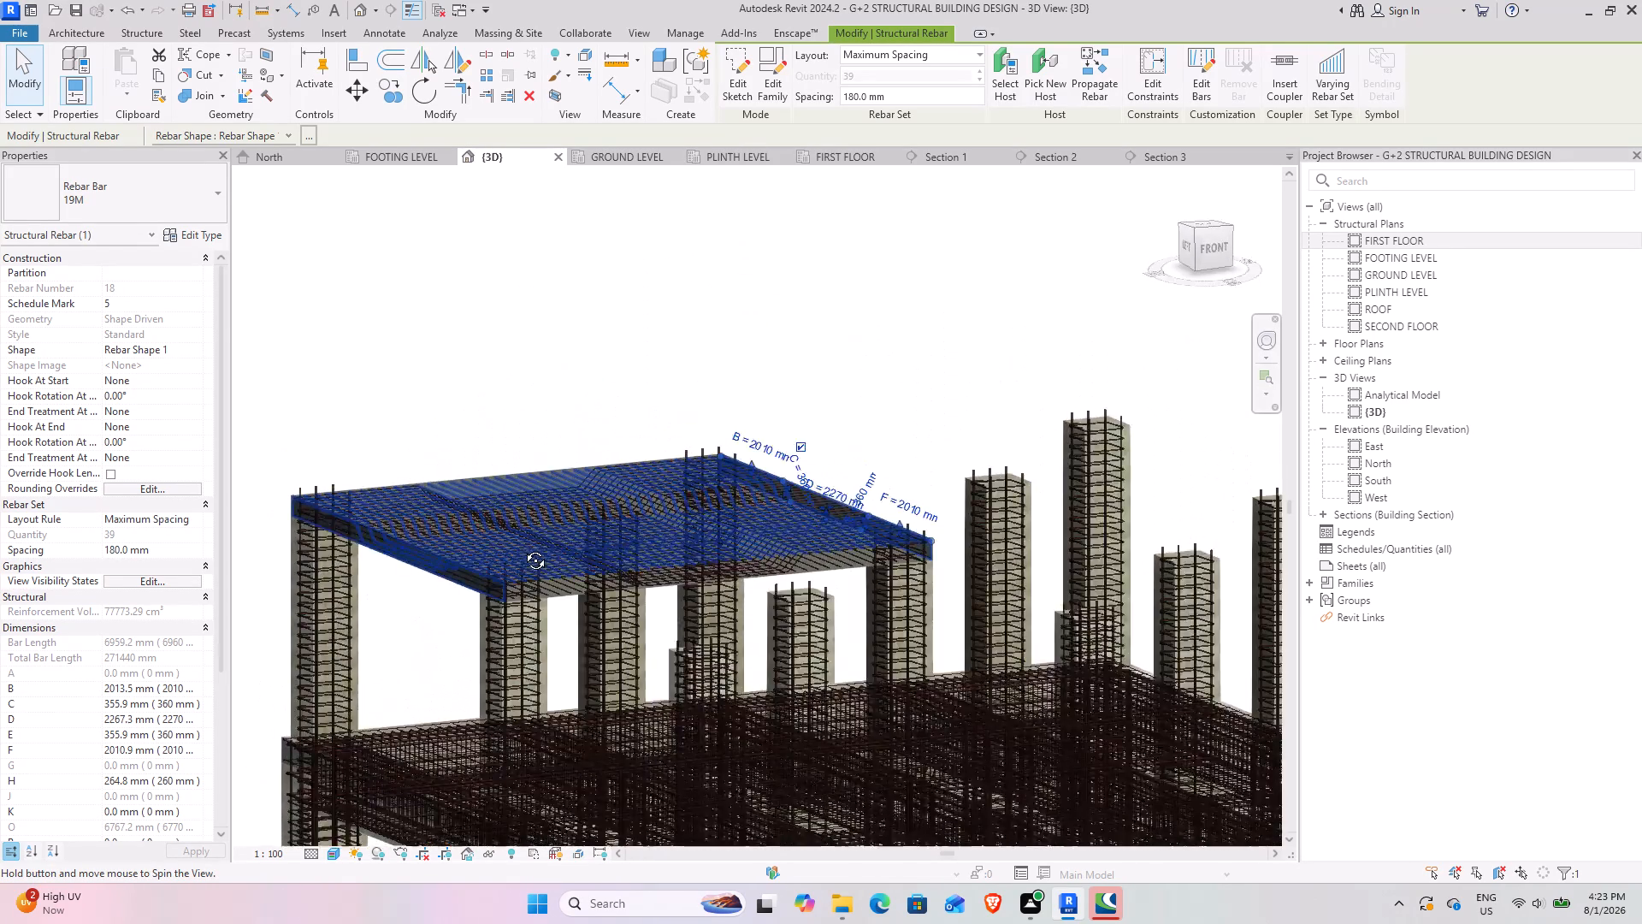
{"action": "middle_click_drag", "start_coordinate": [523, 548], "coordinate": [505, 546], "text": "shift"}
{"action": "left_click", "coordinate": [600, 349]}
{"action": "middle_click_drag", "start_coordinate": [705, 600], "coordinate": [800, 566]}
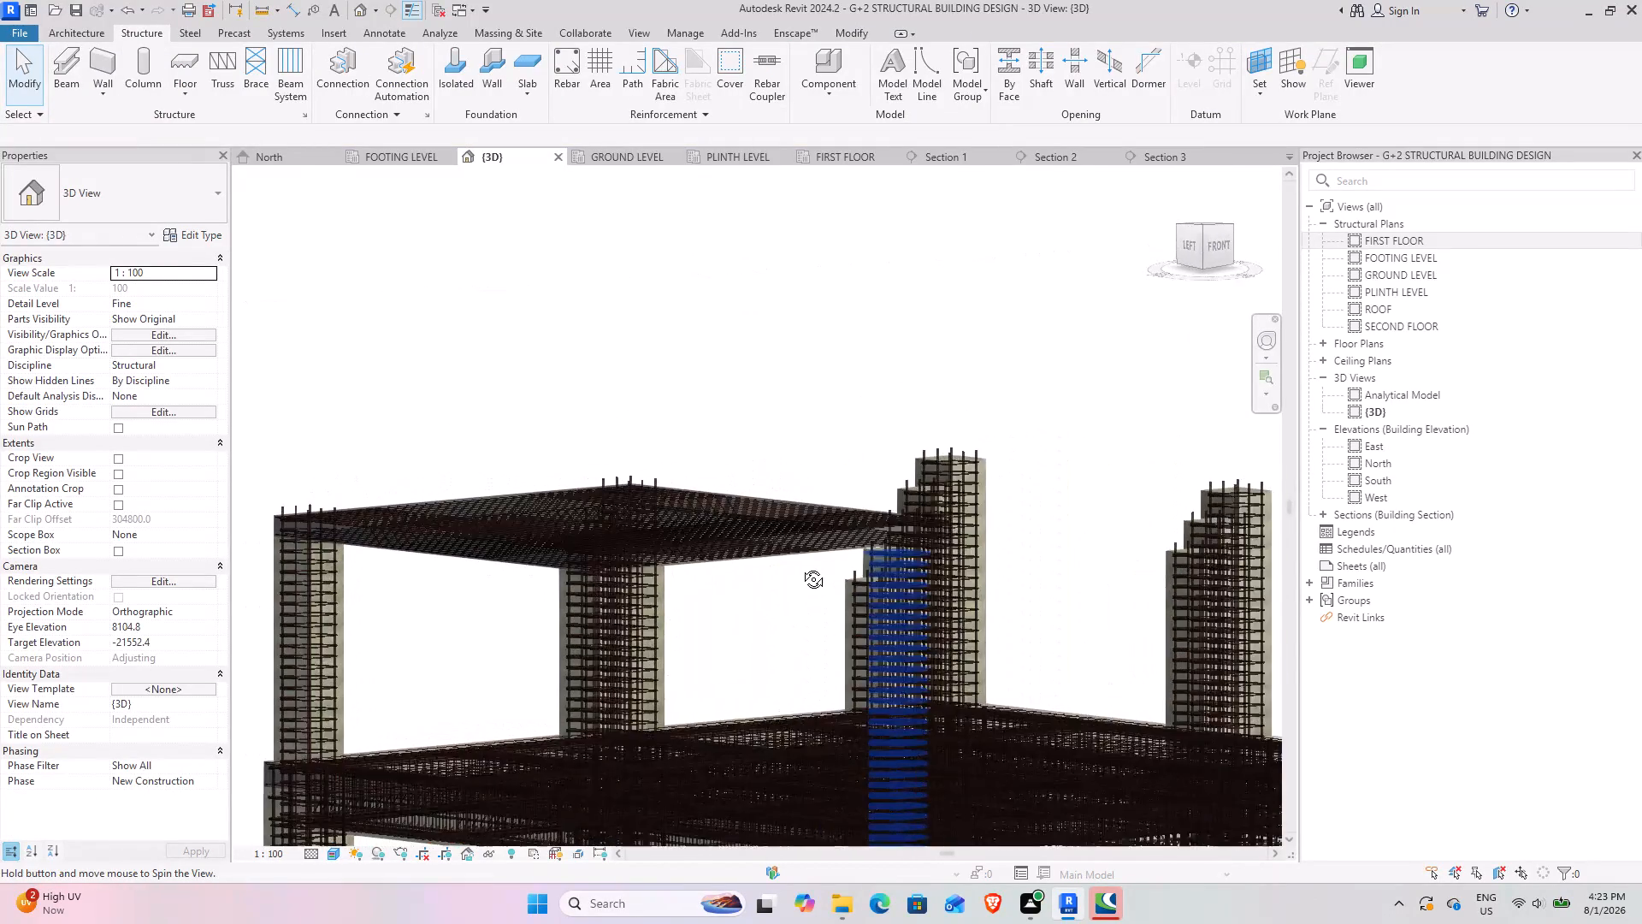
{"action": "middle_click_drag", "start_coordinate": [800, 566], "coordinate": [961, 489]}
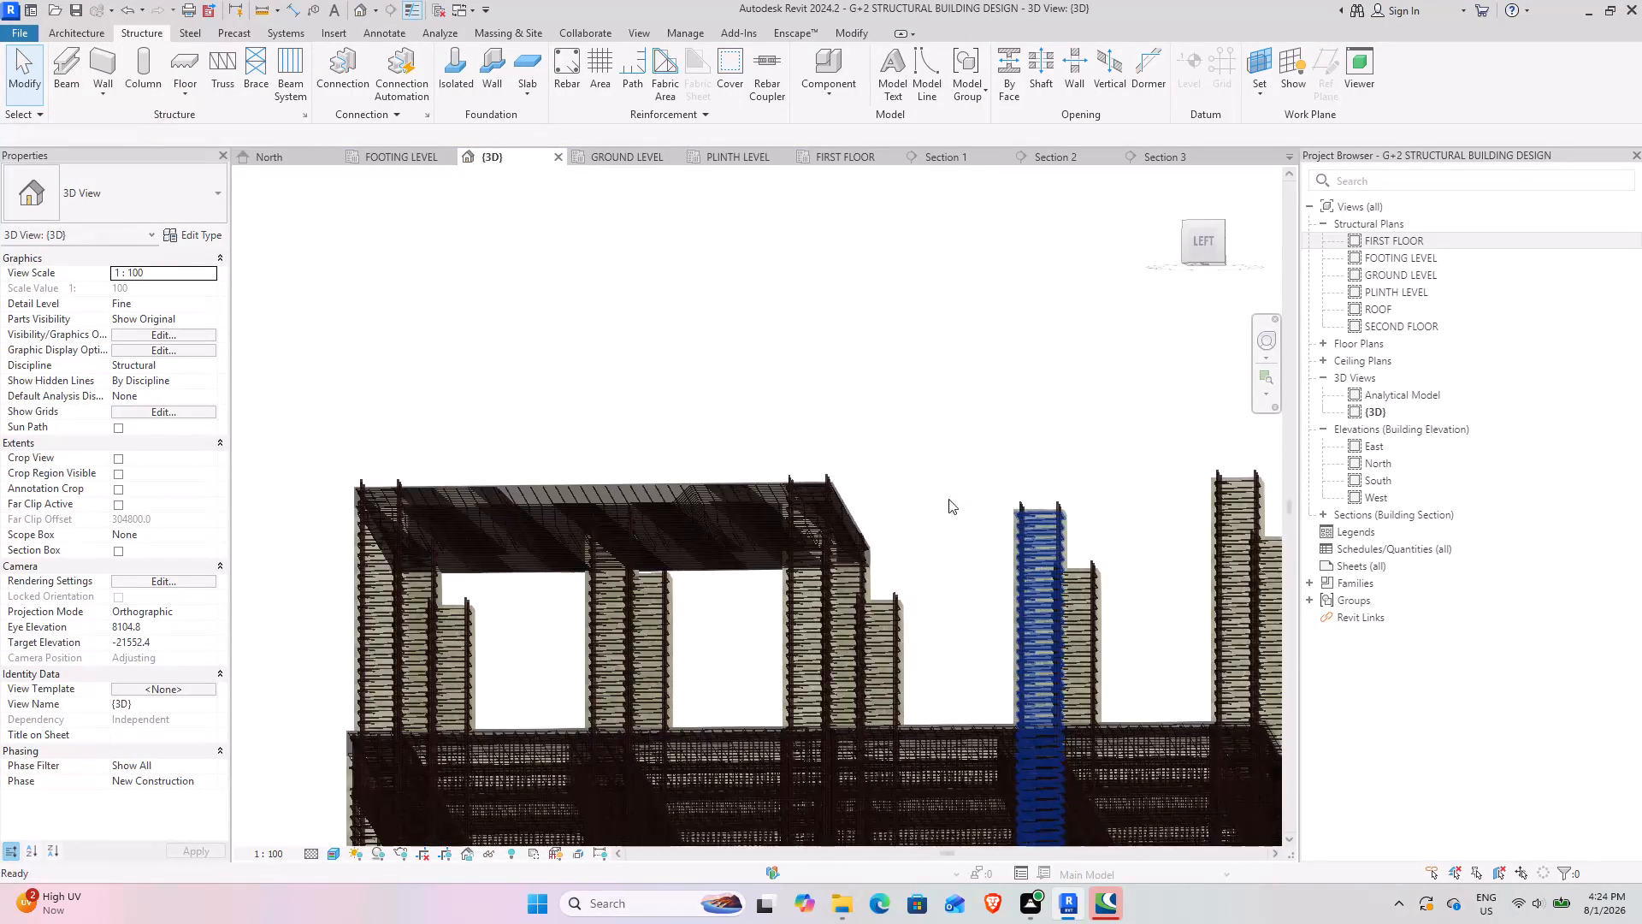
{"action": "scroll", "coordinate": [930, 508], "scroll_direction": "down", "scroll_amount": 4}
{"action": "middle_click_drag", "start_coordinate": [775, 559], "coordinate": [710, 654], "text": "shift"}
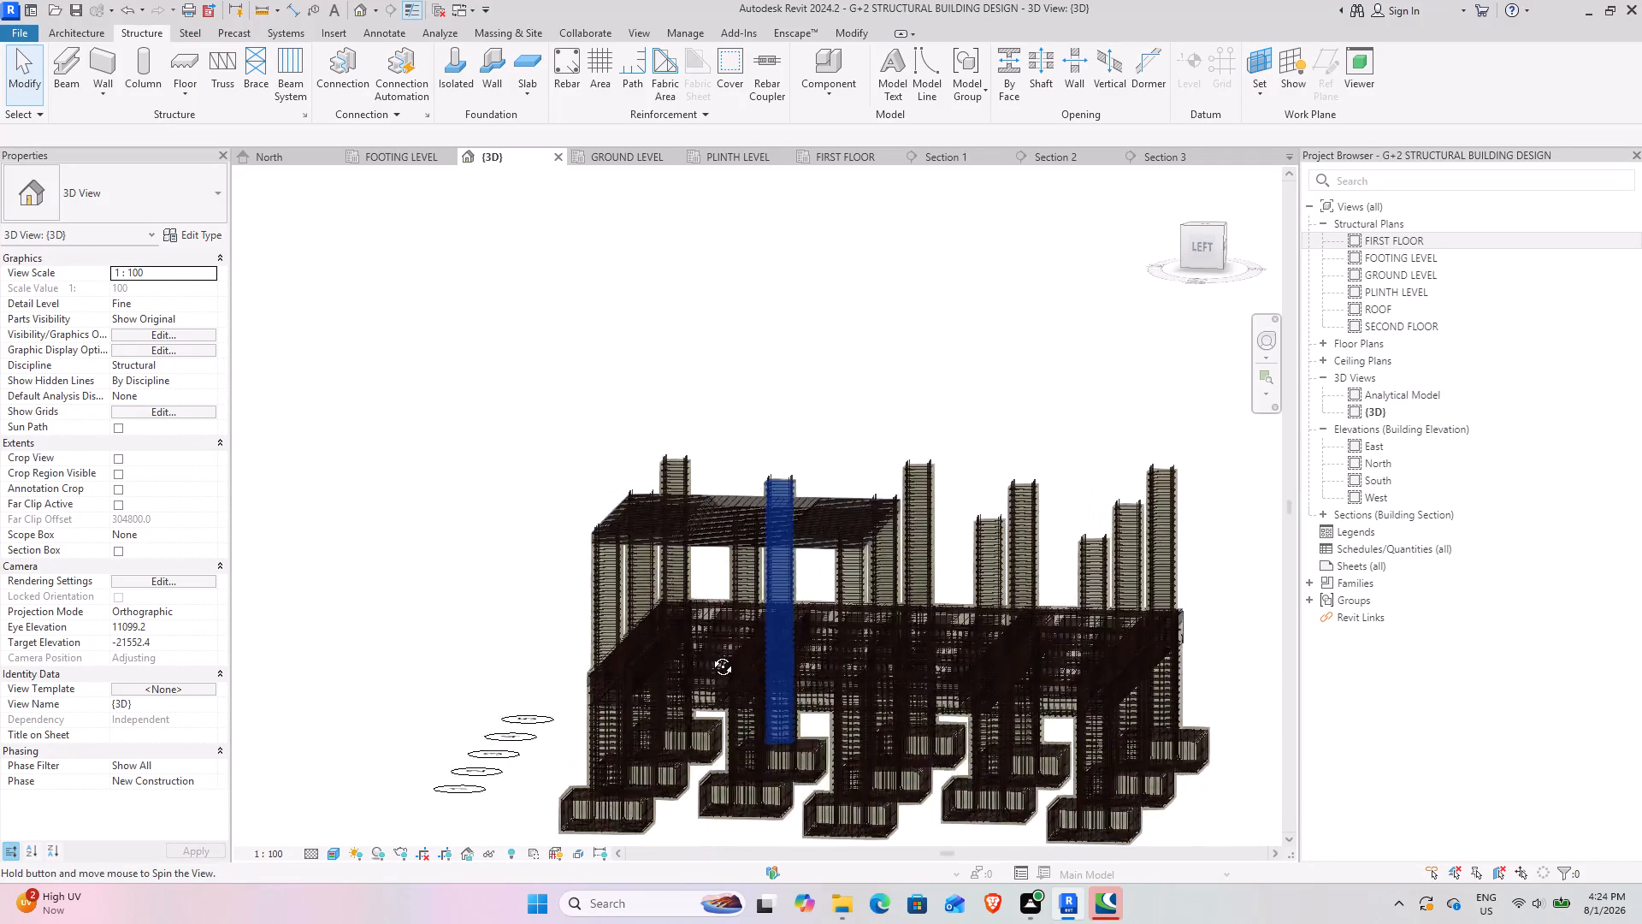
{"action": "middle_click_drag", "start_coordinate": [710, 654], "coordinate": [672, 657], "text": "shift"}
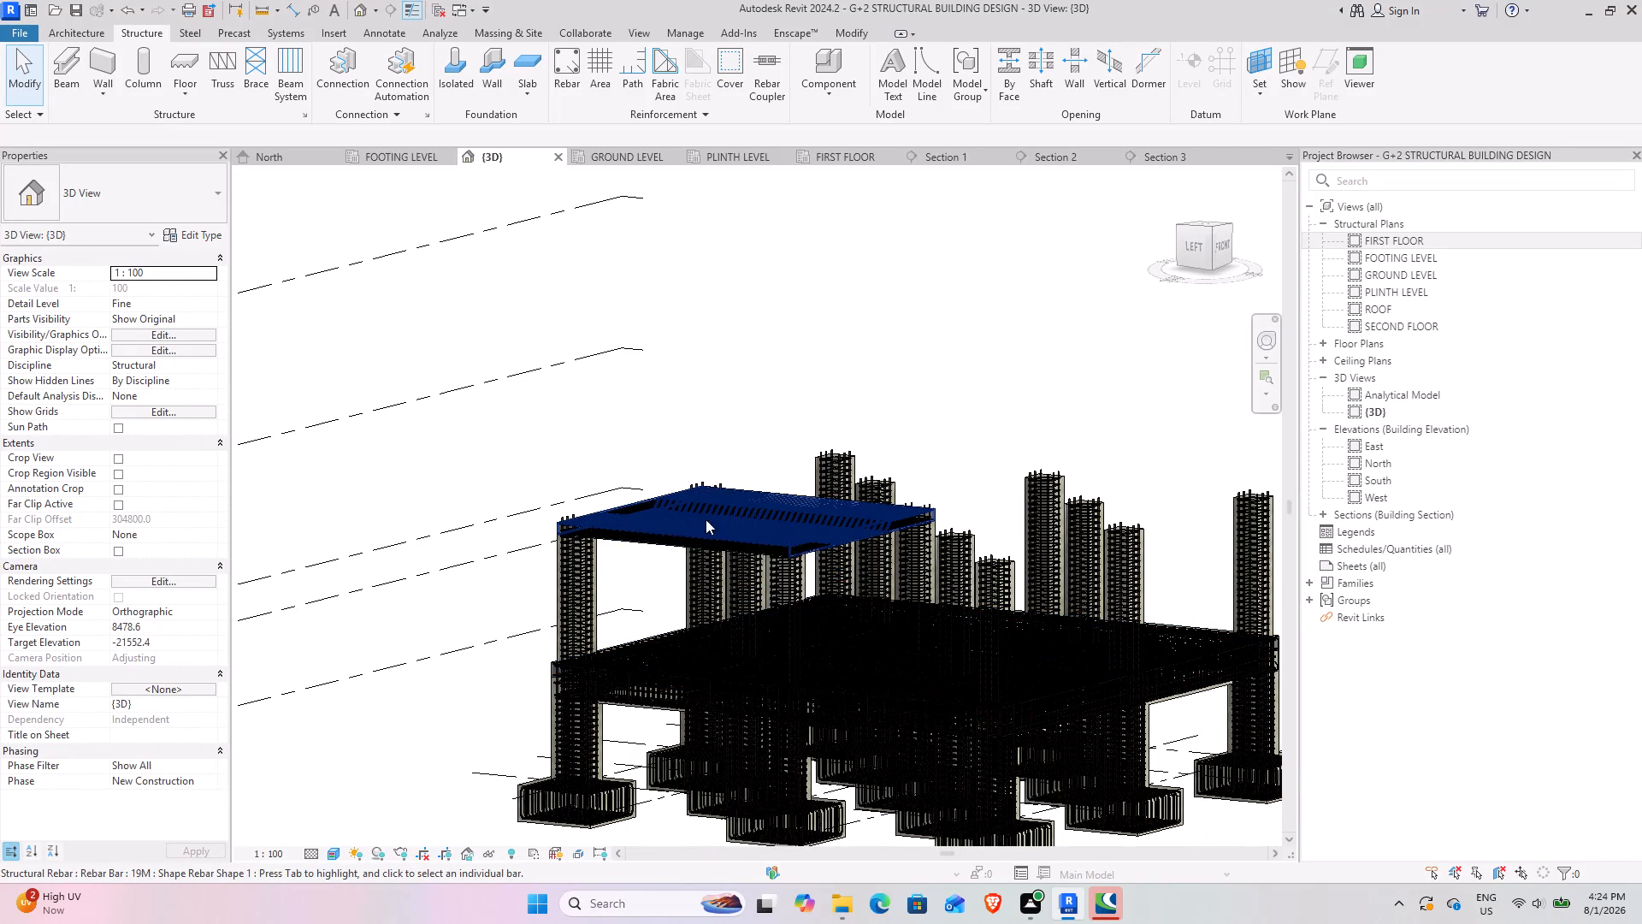
{"action": "scroll", "coordinate": [698, 495], "scroll_direction": "up", "scroll_amount": 8}
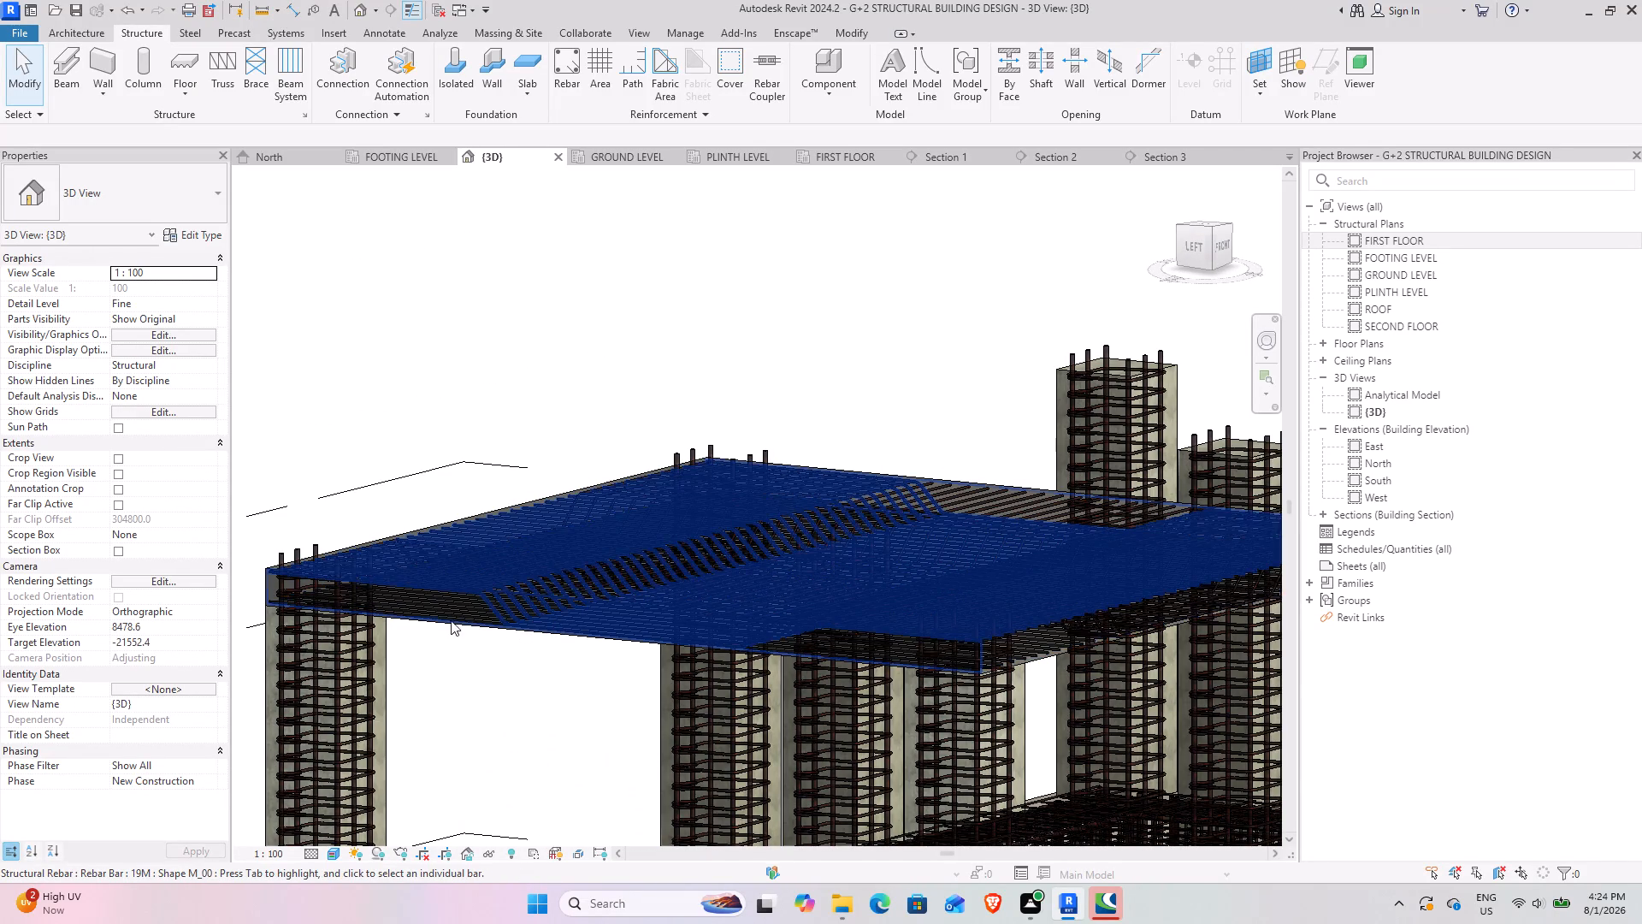
{"action": "left_click", "coordinate": [261, 583]}
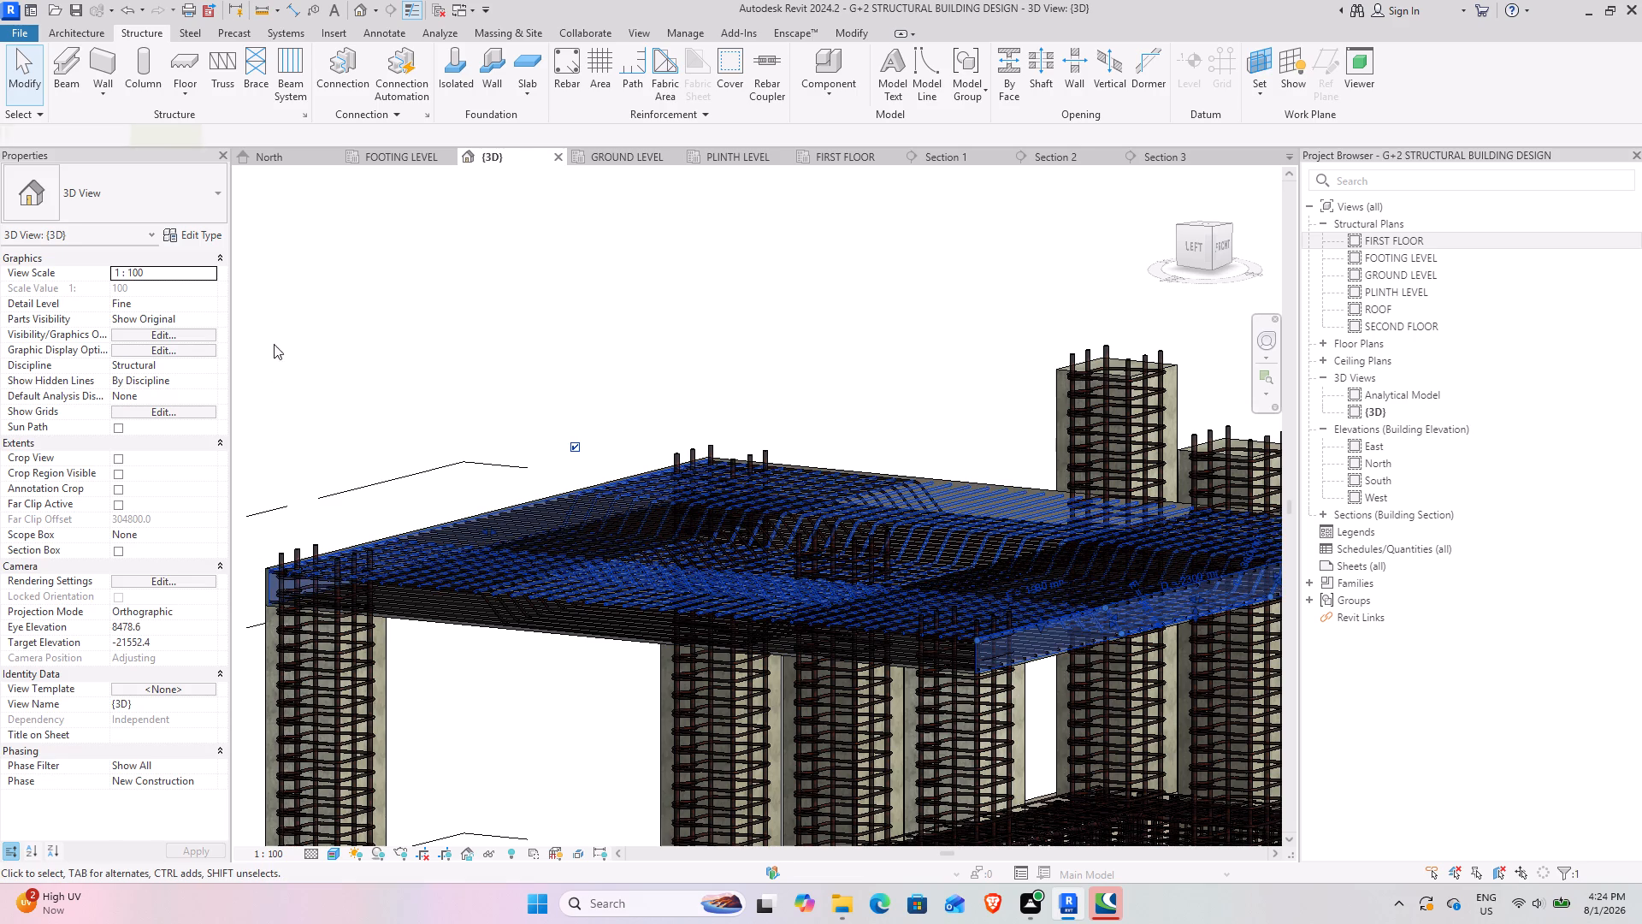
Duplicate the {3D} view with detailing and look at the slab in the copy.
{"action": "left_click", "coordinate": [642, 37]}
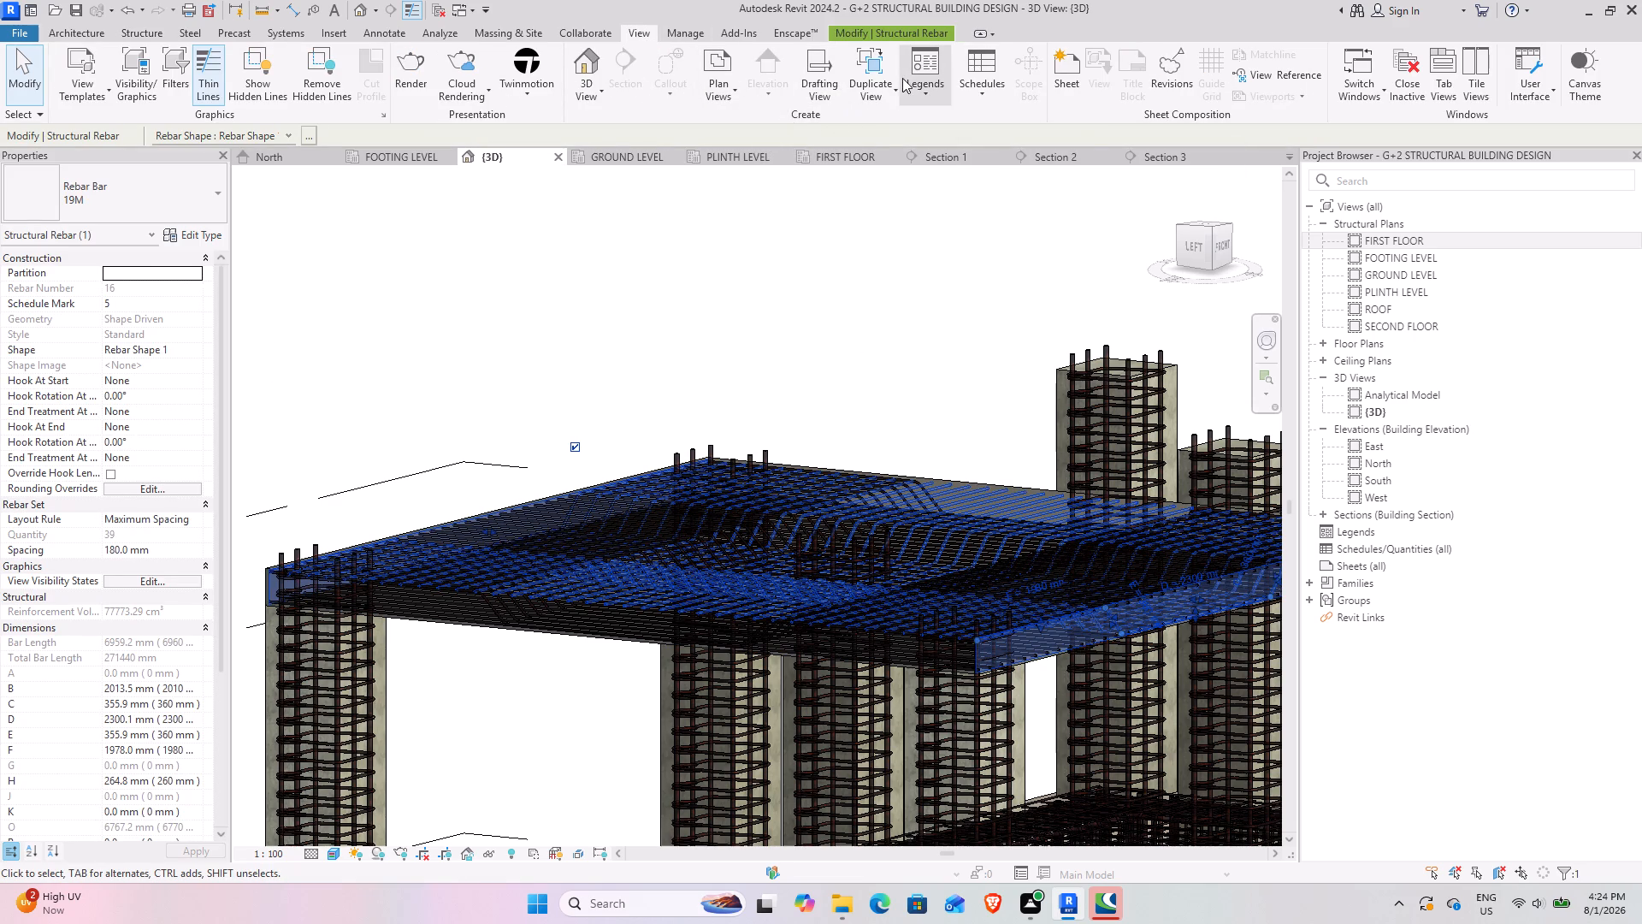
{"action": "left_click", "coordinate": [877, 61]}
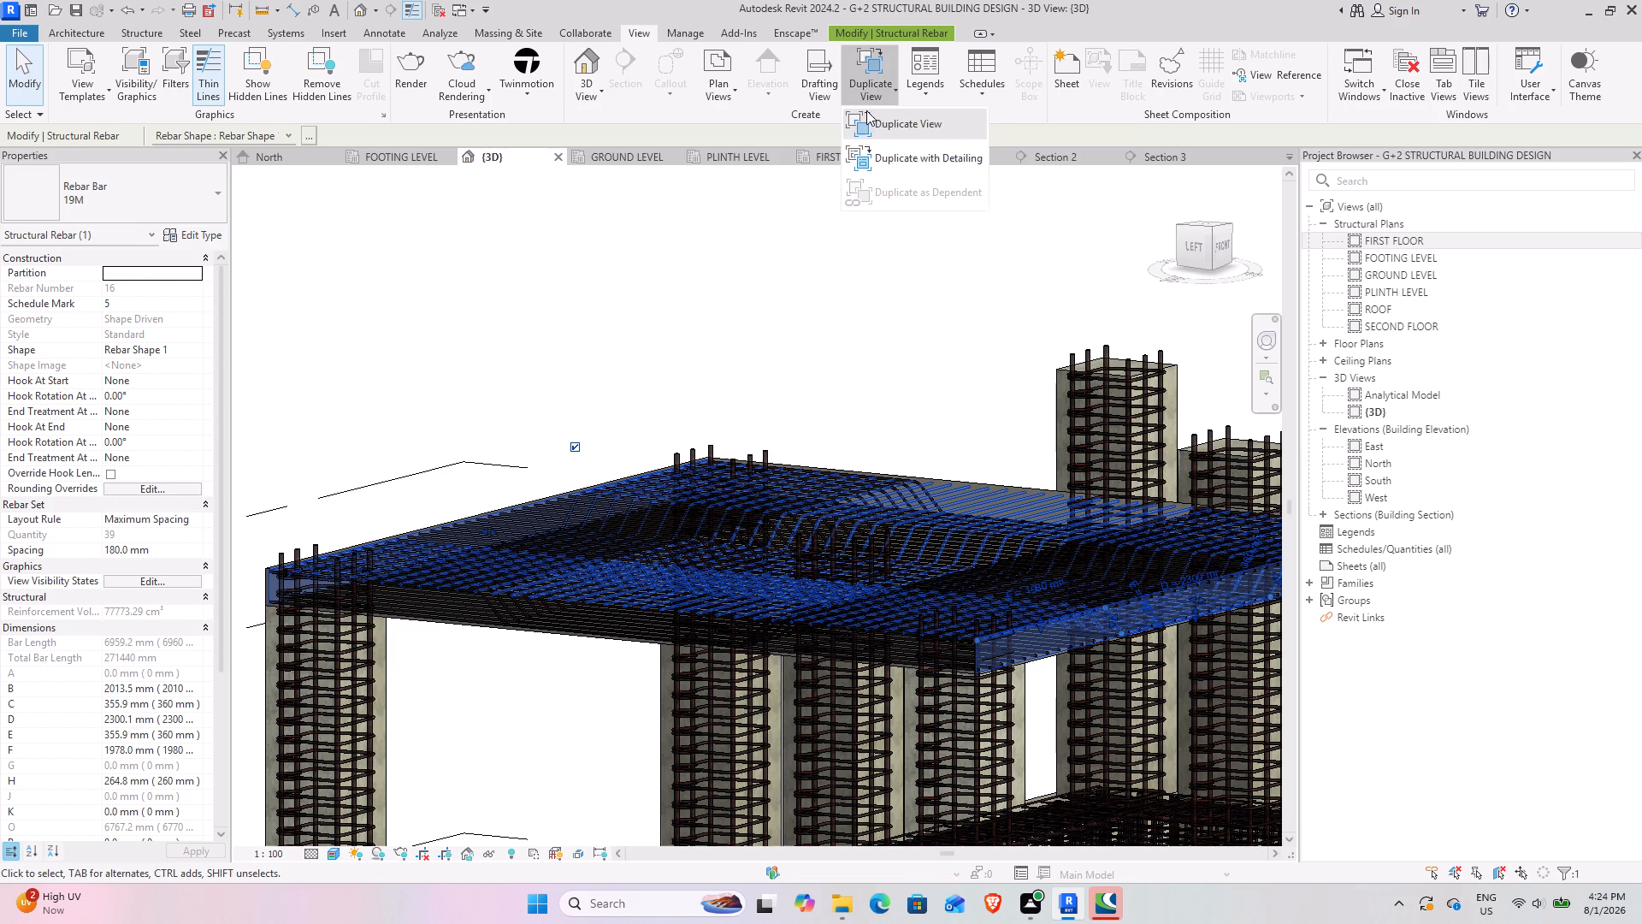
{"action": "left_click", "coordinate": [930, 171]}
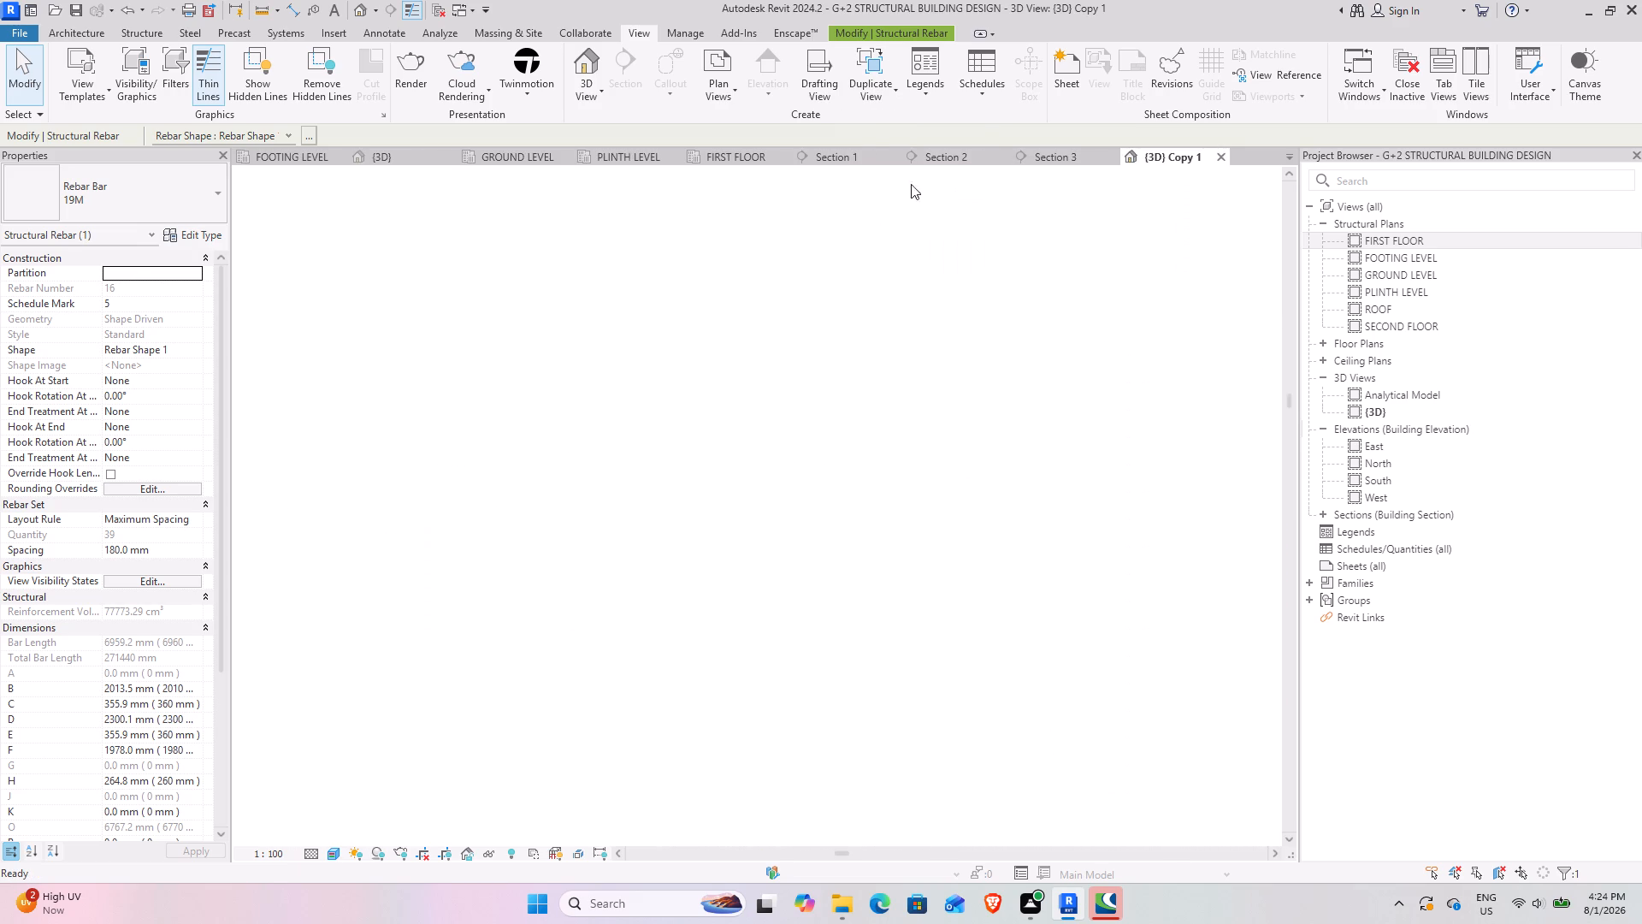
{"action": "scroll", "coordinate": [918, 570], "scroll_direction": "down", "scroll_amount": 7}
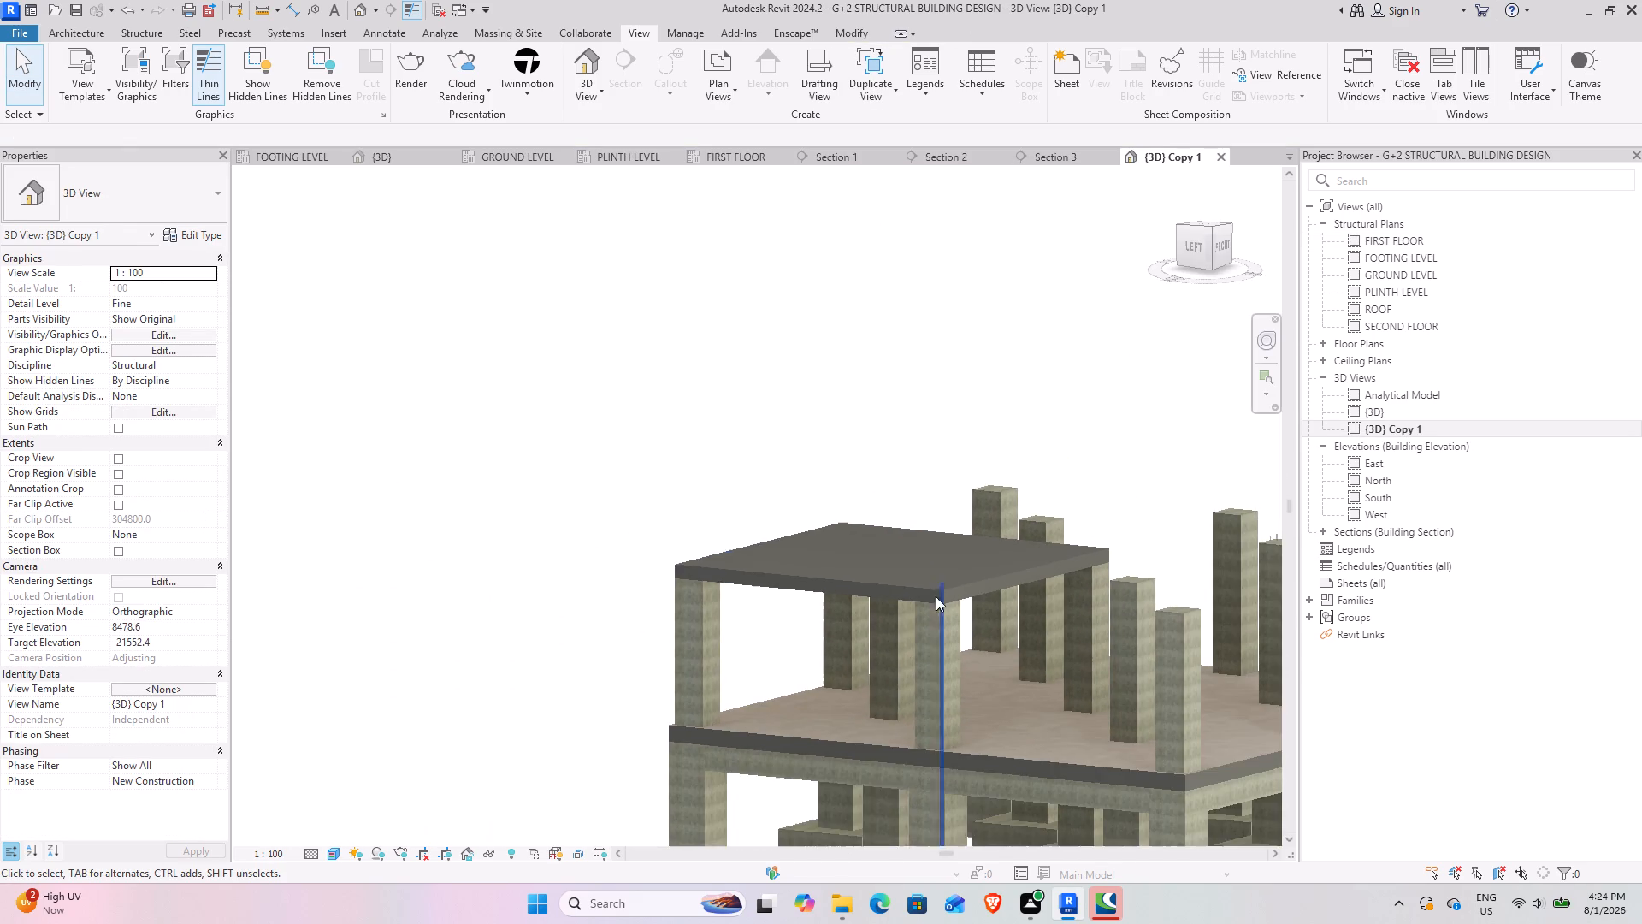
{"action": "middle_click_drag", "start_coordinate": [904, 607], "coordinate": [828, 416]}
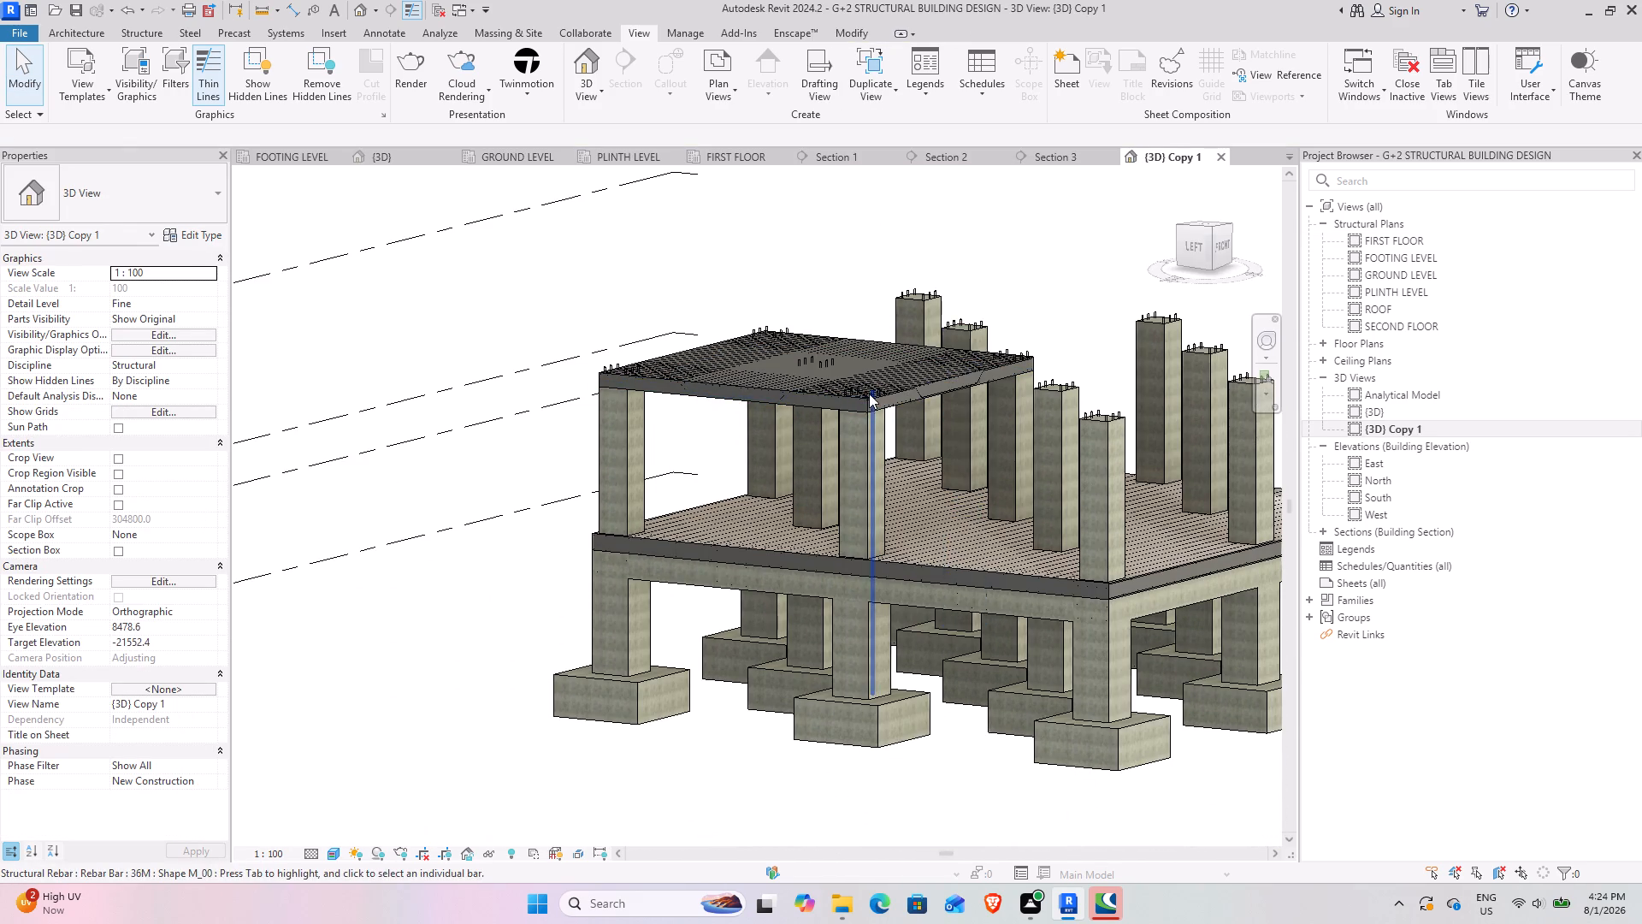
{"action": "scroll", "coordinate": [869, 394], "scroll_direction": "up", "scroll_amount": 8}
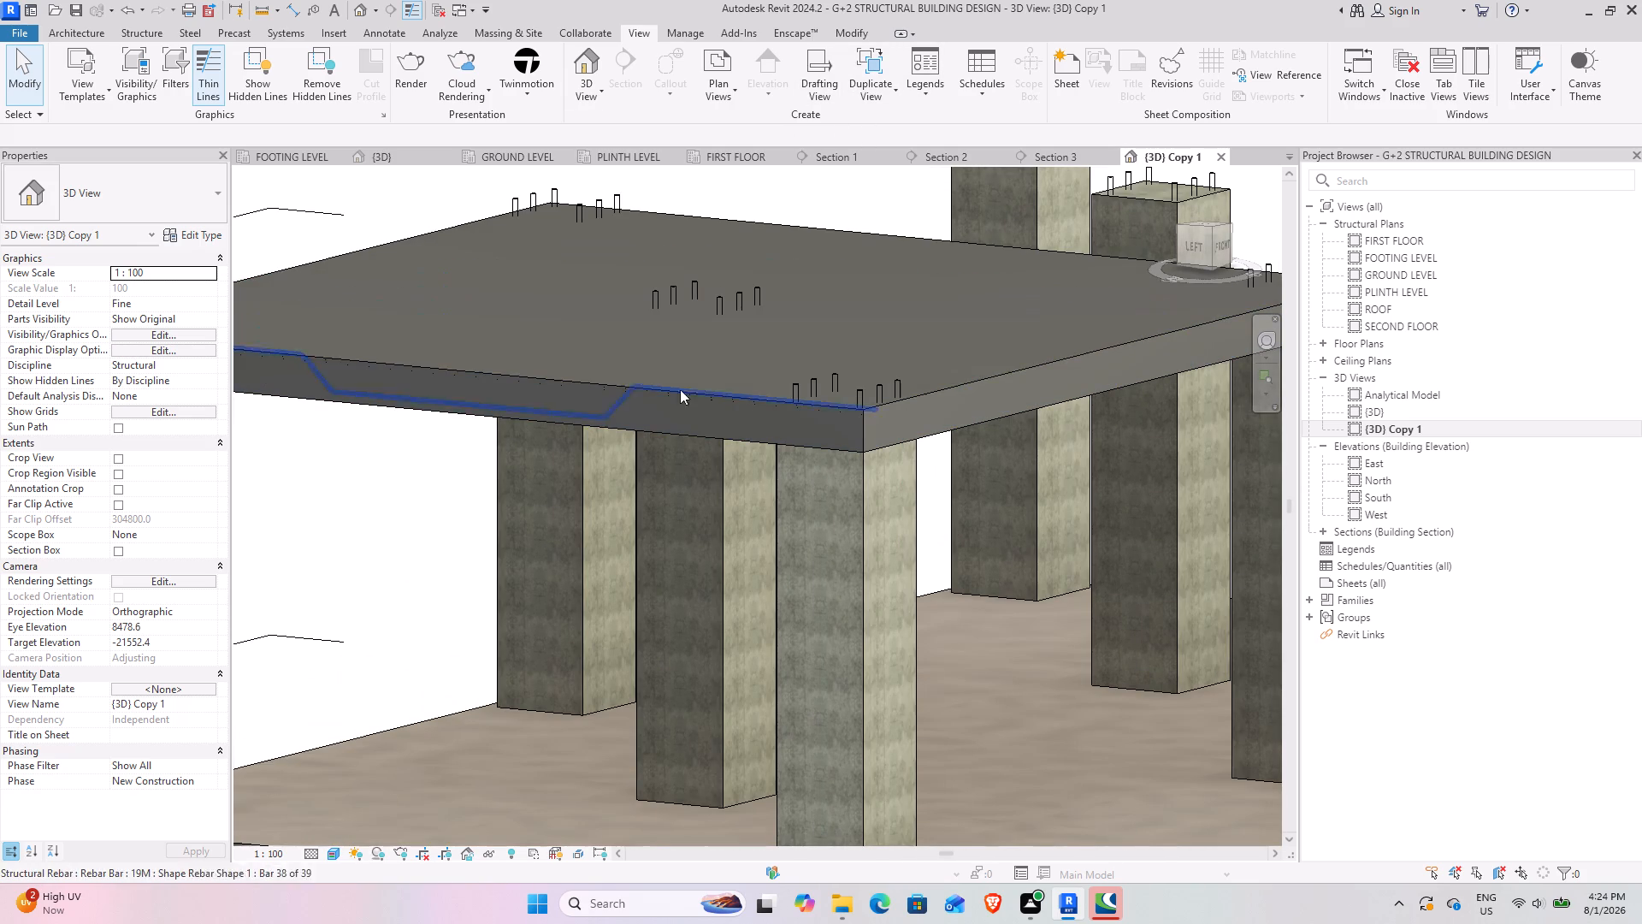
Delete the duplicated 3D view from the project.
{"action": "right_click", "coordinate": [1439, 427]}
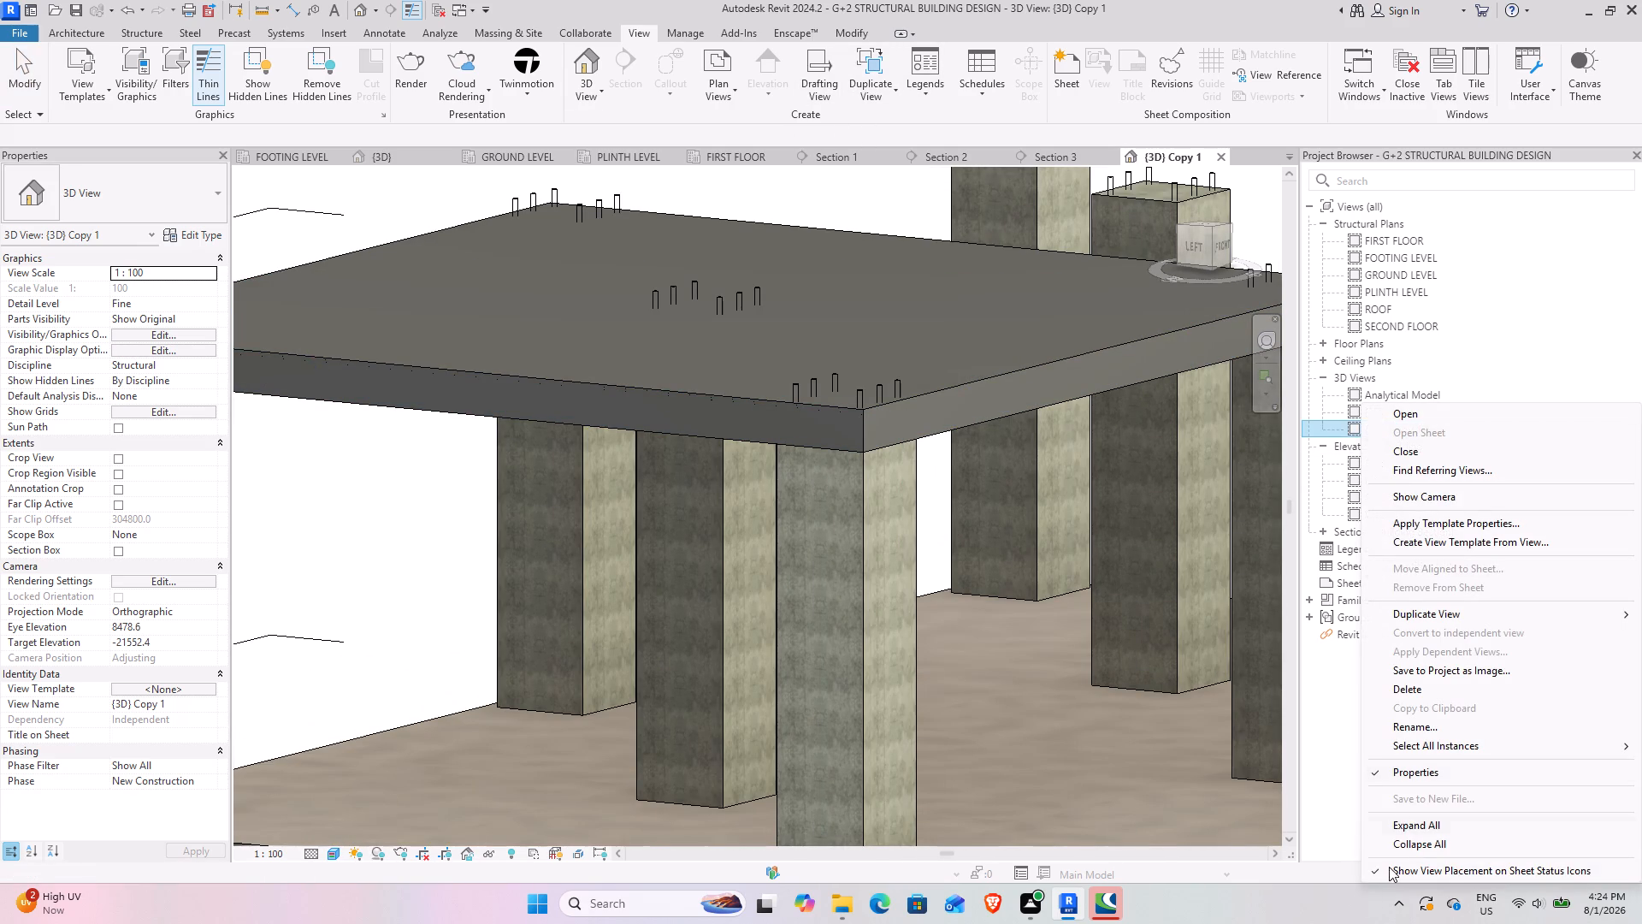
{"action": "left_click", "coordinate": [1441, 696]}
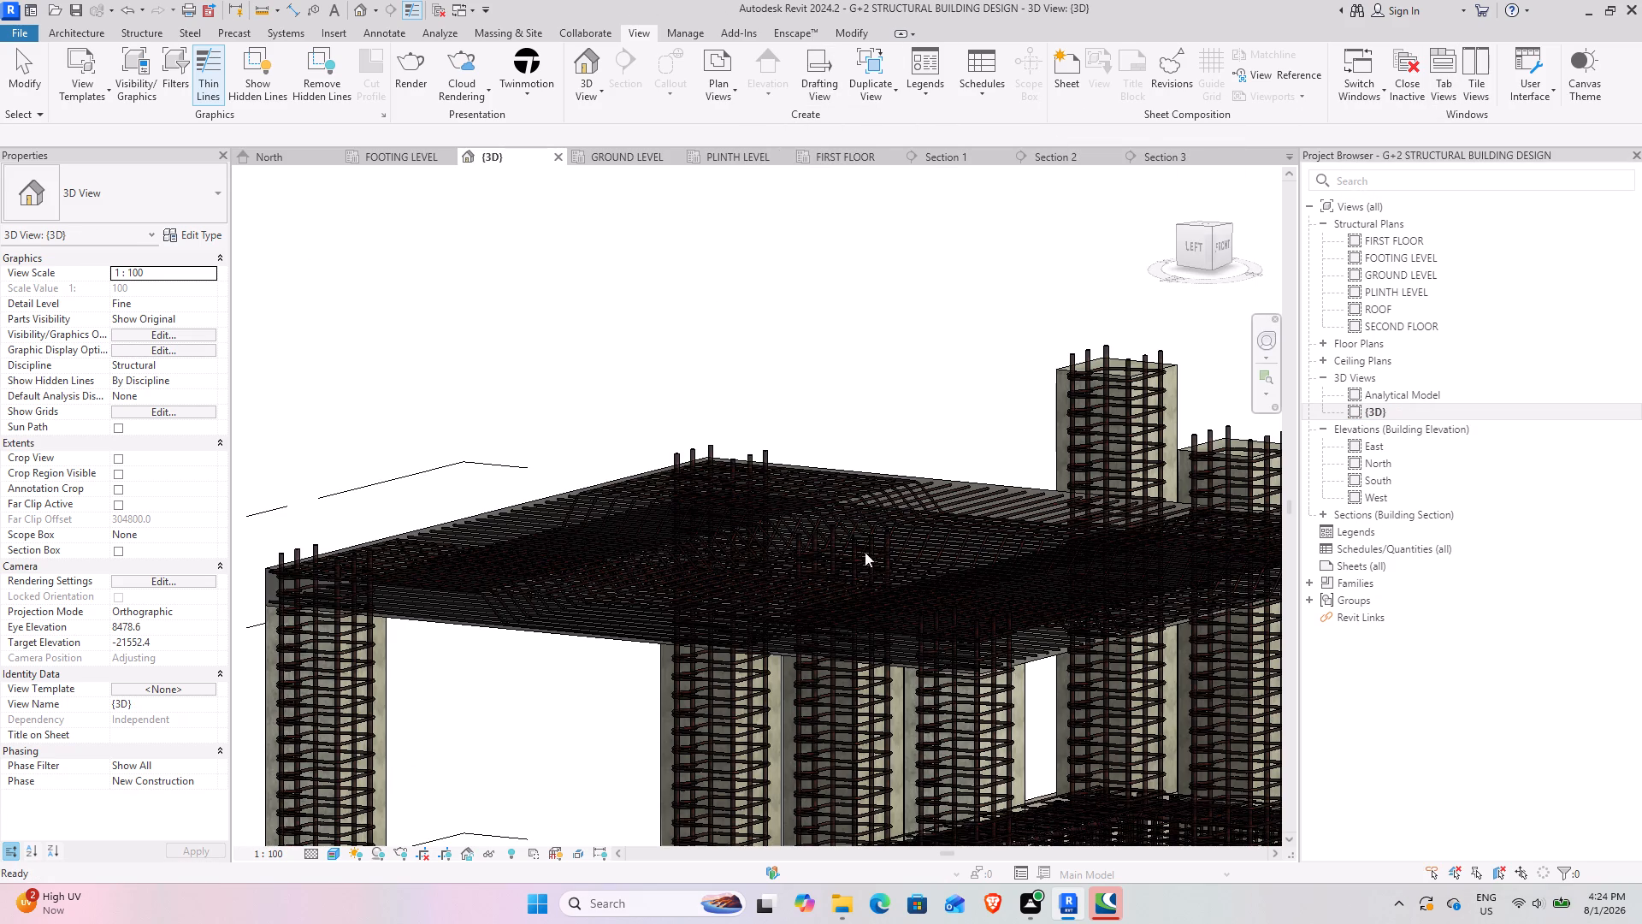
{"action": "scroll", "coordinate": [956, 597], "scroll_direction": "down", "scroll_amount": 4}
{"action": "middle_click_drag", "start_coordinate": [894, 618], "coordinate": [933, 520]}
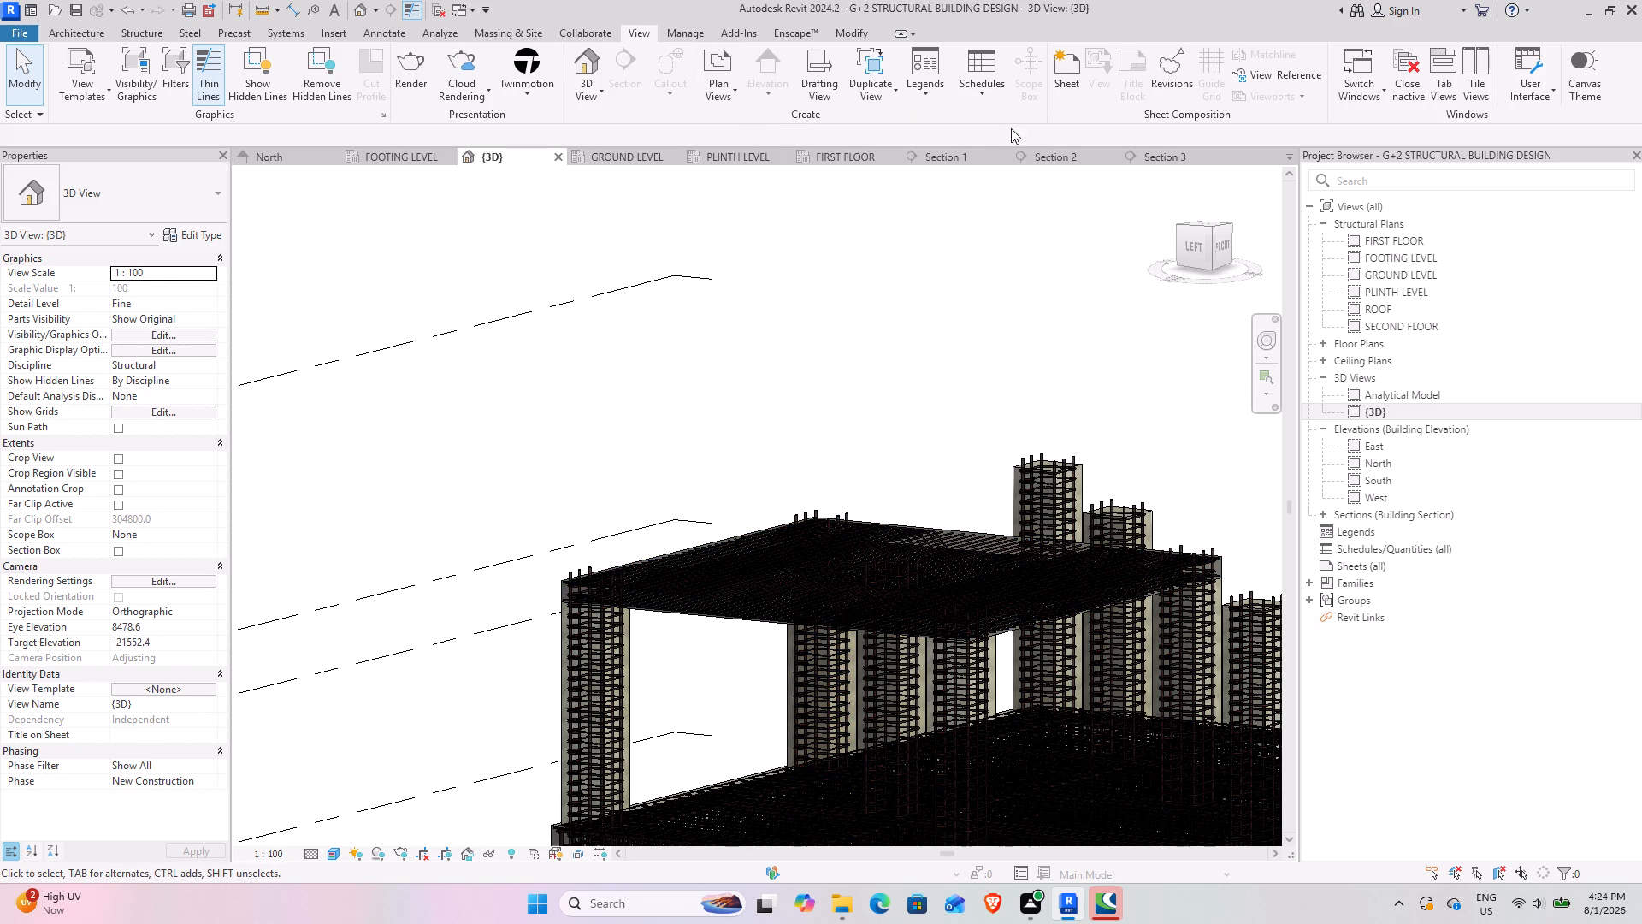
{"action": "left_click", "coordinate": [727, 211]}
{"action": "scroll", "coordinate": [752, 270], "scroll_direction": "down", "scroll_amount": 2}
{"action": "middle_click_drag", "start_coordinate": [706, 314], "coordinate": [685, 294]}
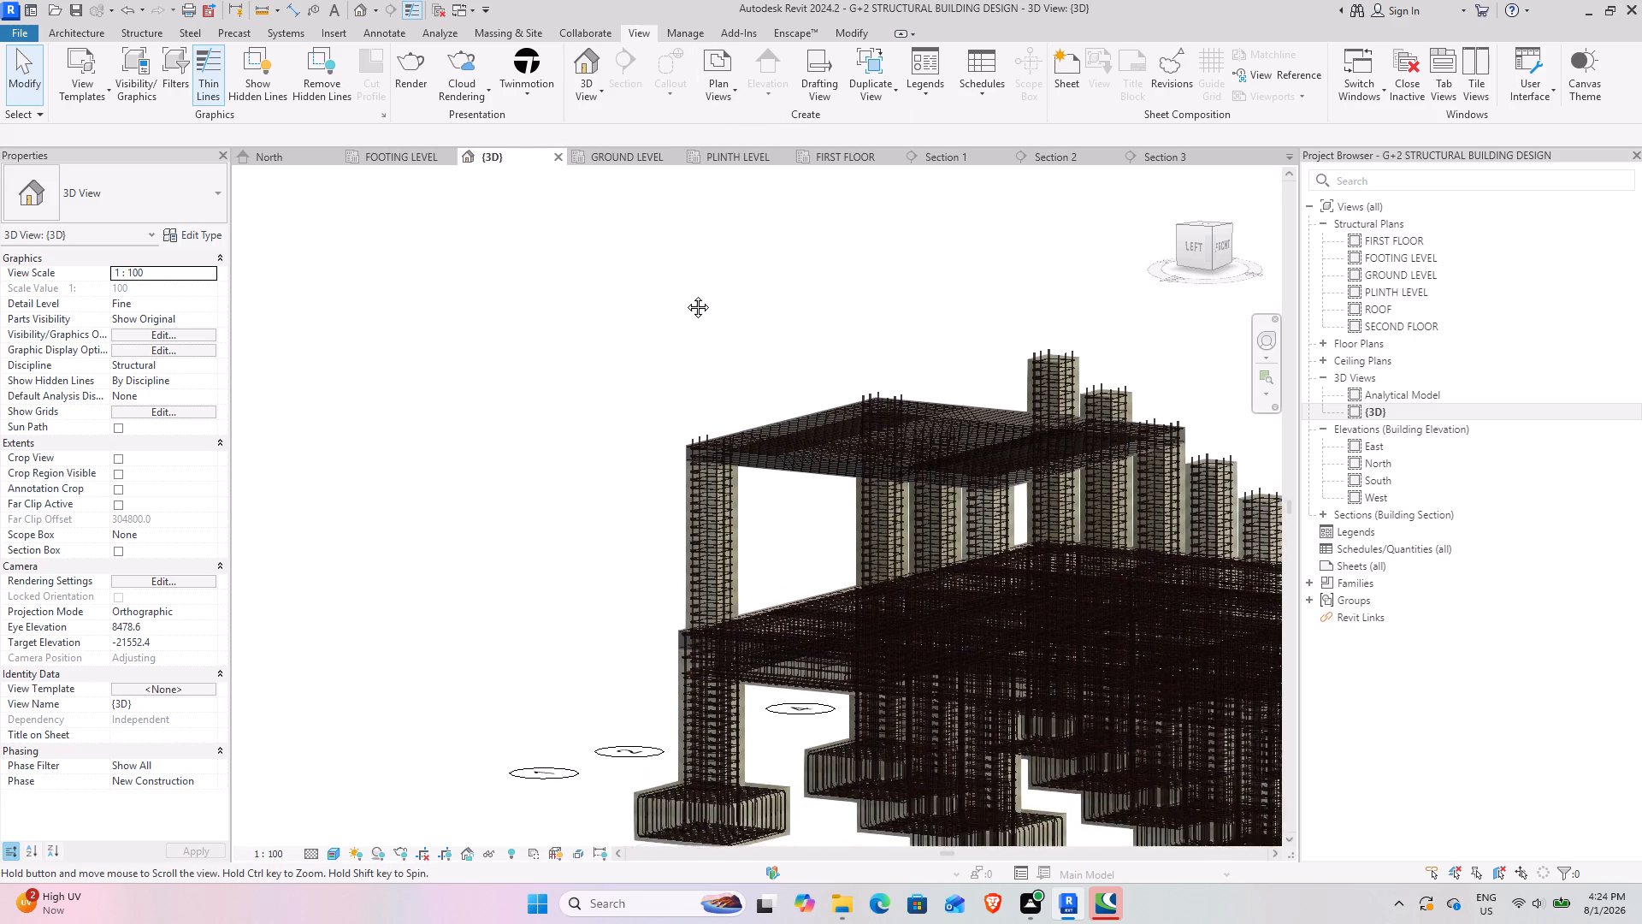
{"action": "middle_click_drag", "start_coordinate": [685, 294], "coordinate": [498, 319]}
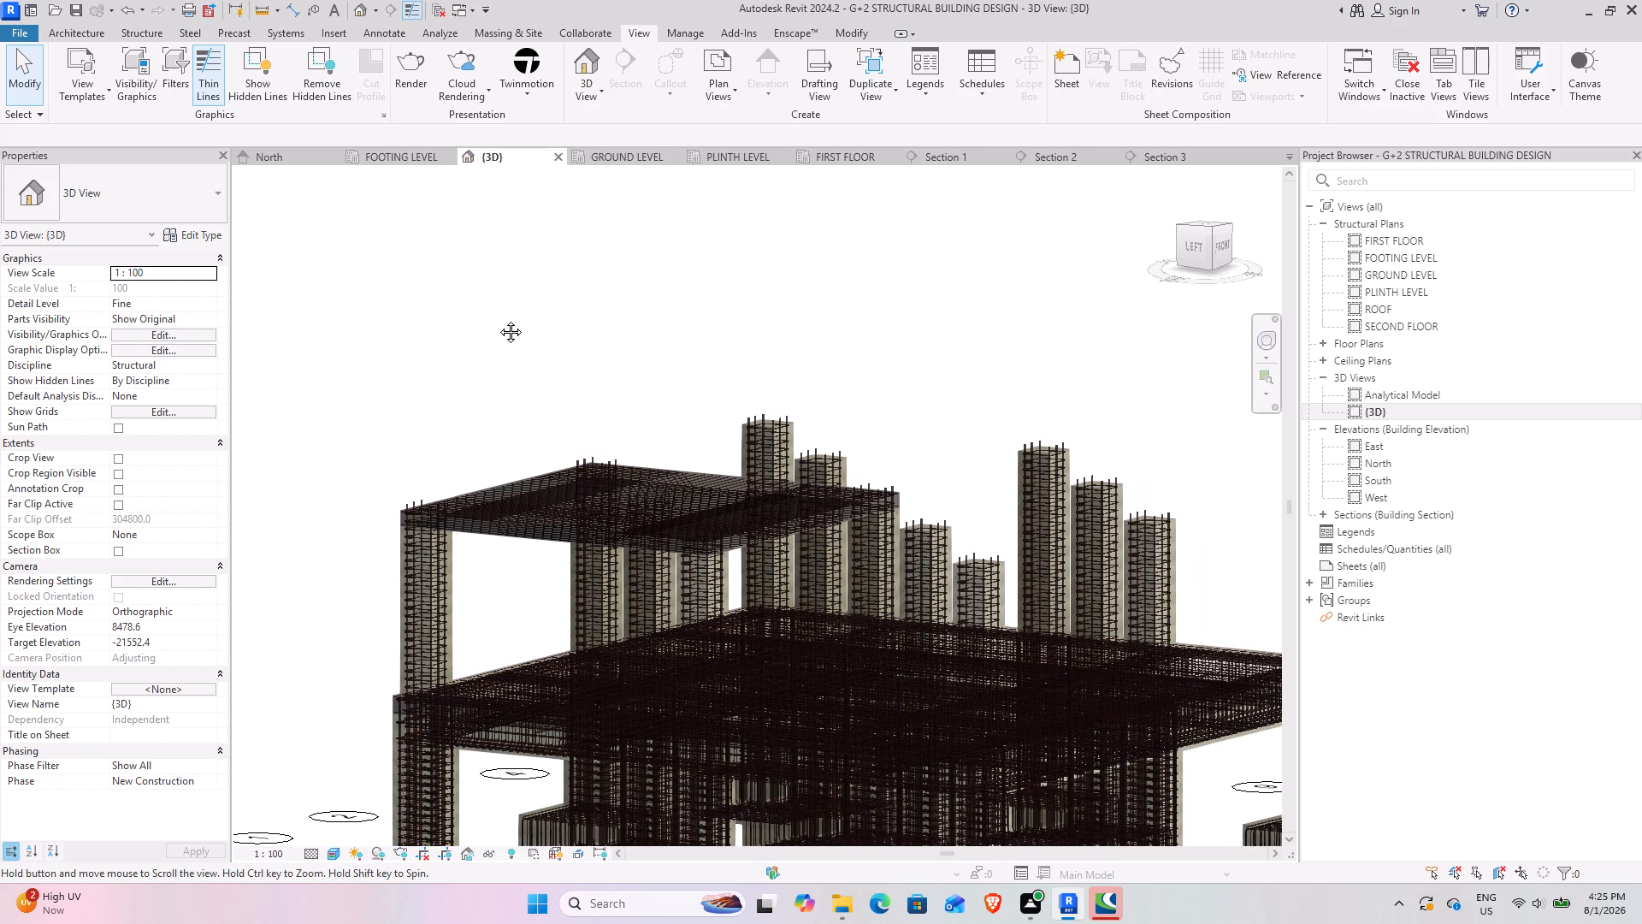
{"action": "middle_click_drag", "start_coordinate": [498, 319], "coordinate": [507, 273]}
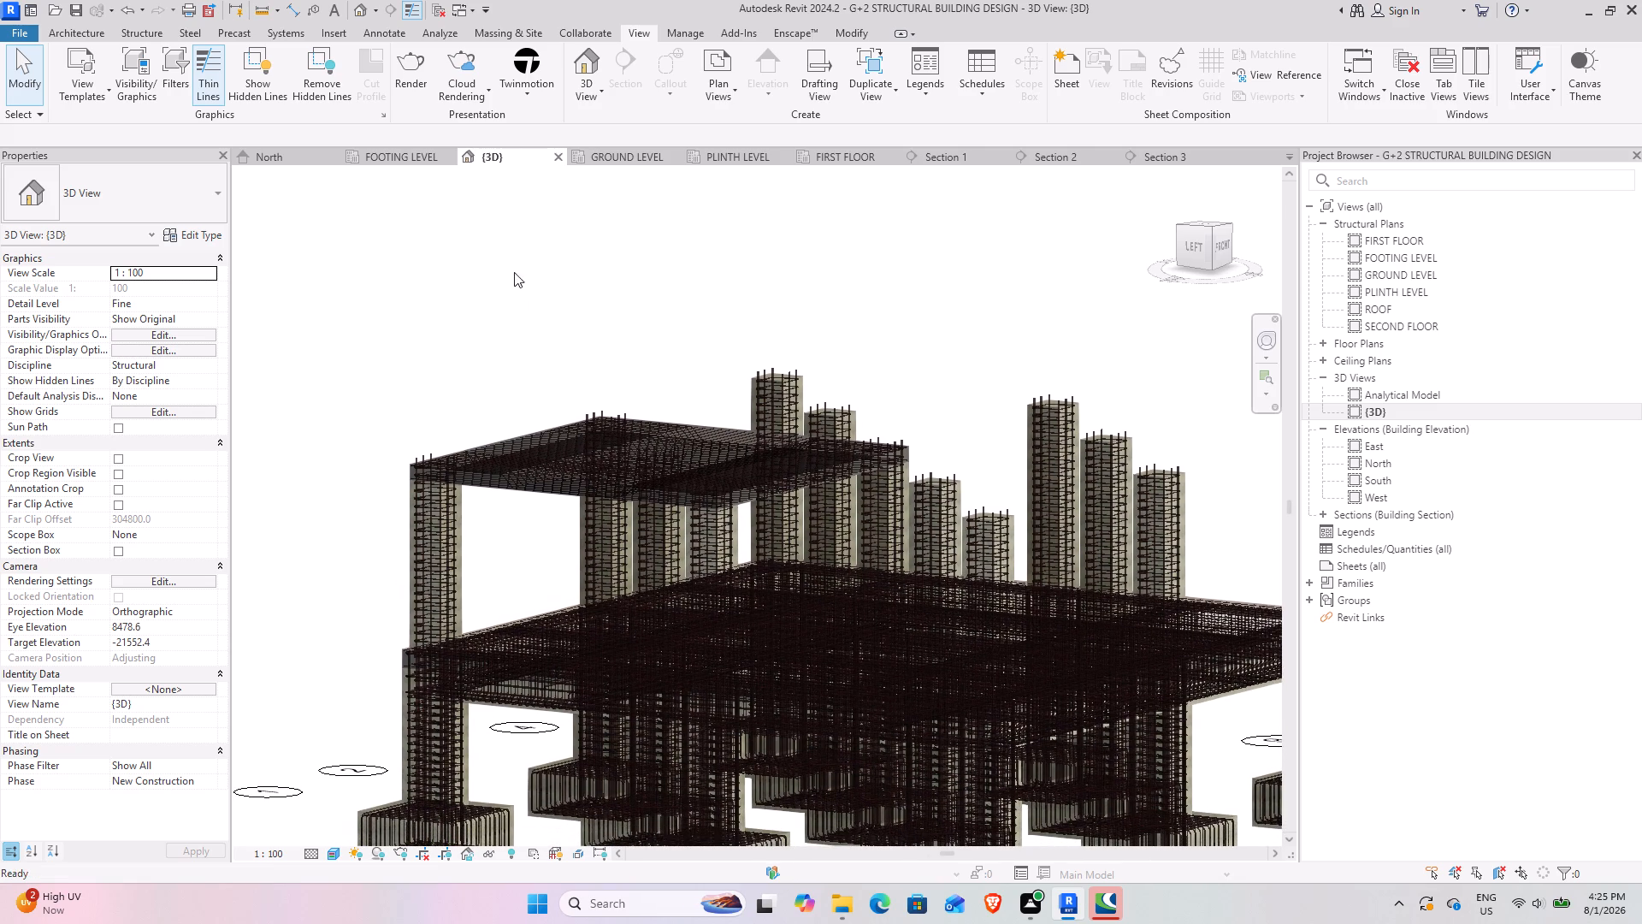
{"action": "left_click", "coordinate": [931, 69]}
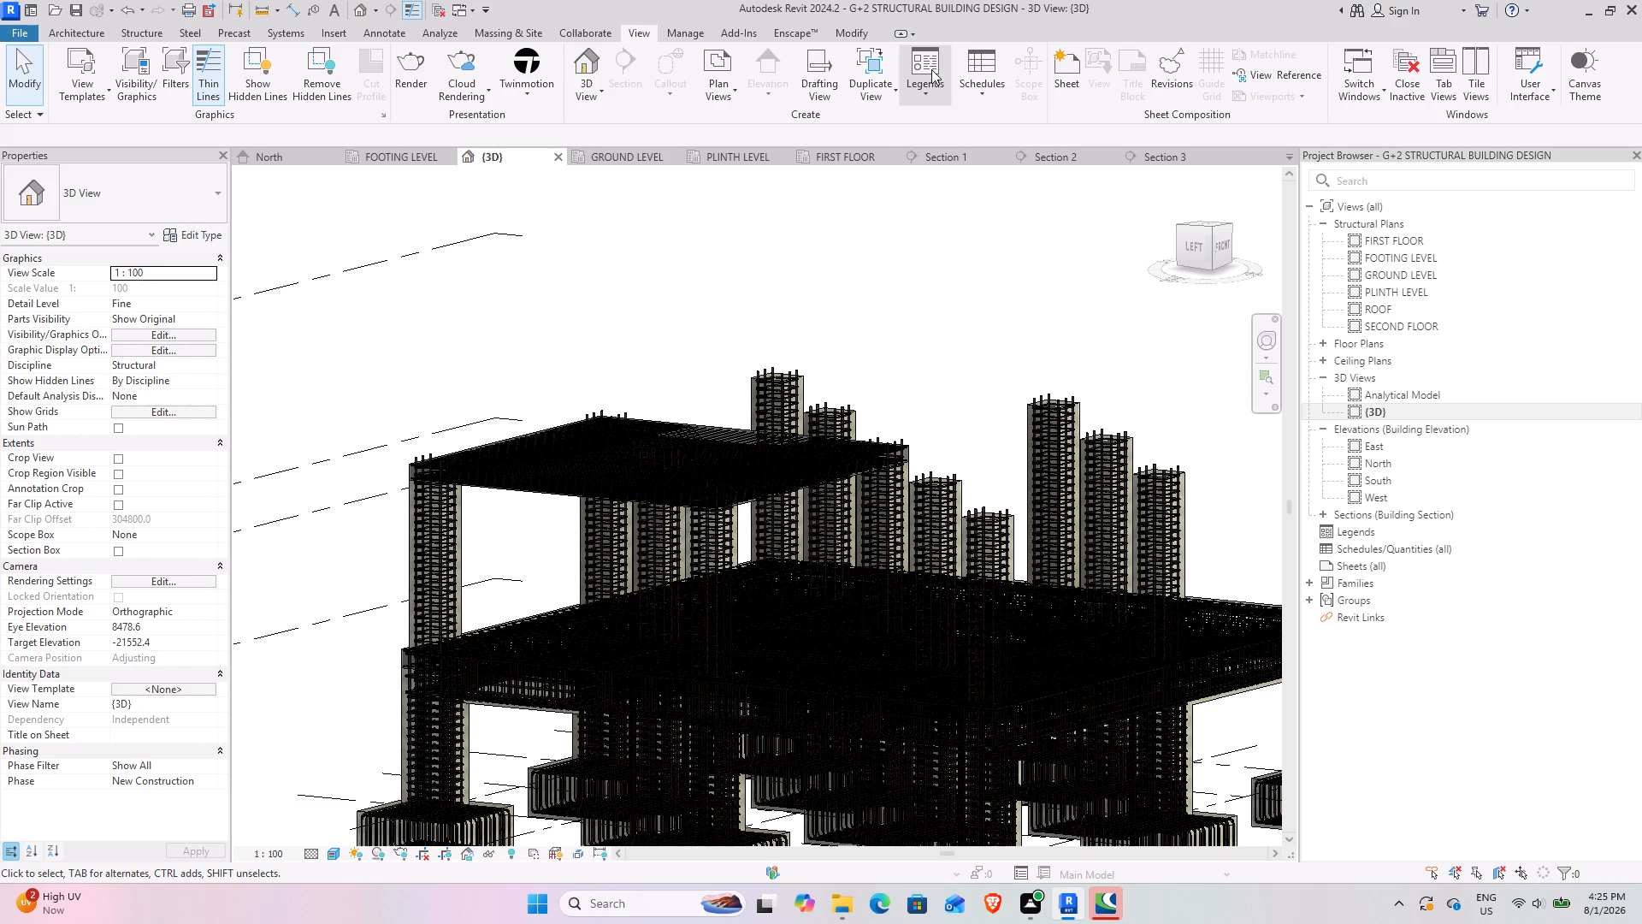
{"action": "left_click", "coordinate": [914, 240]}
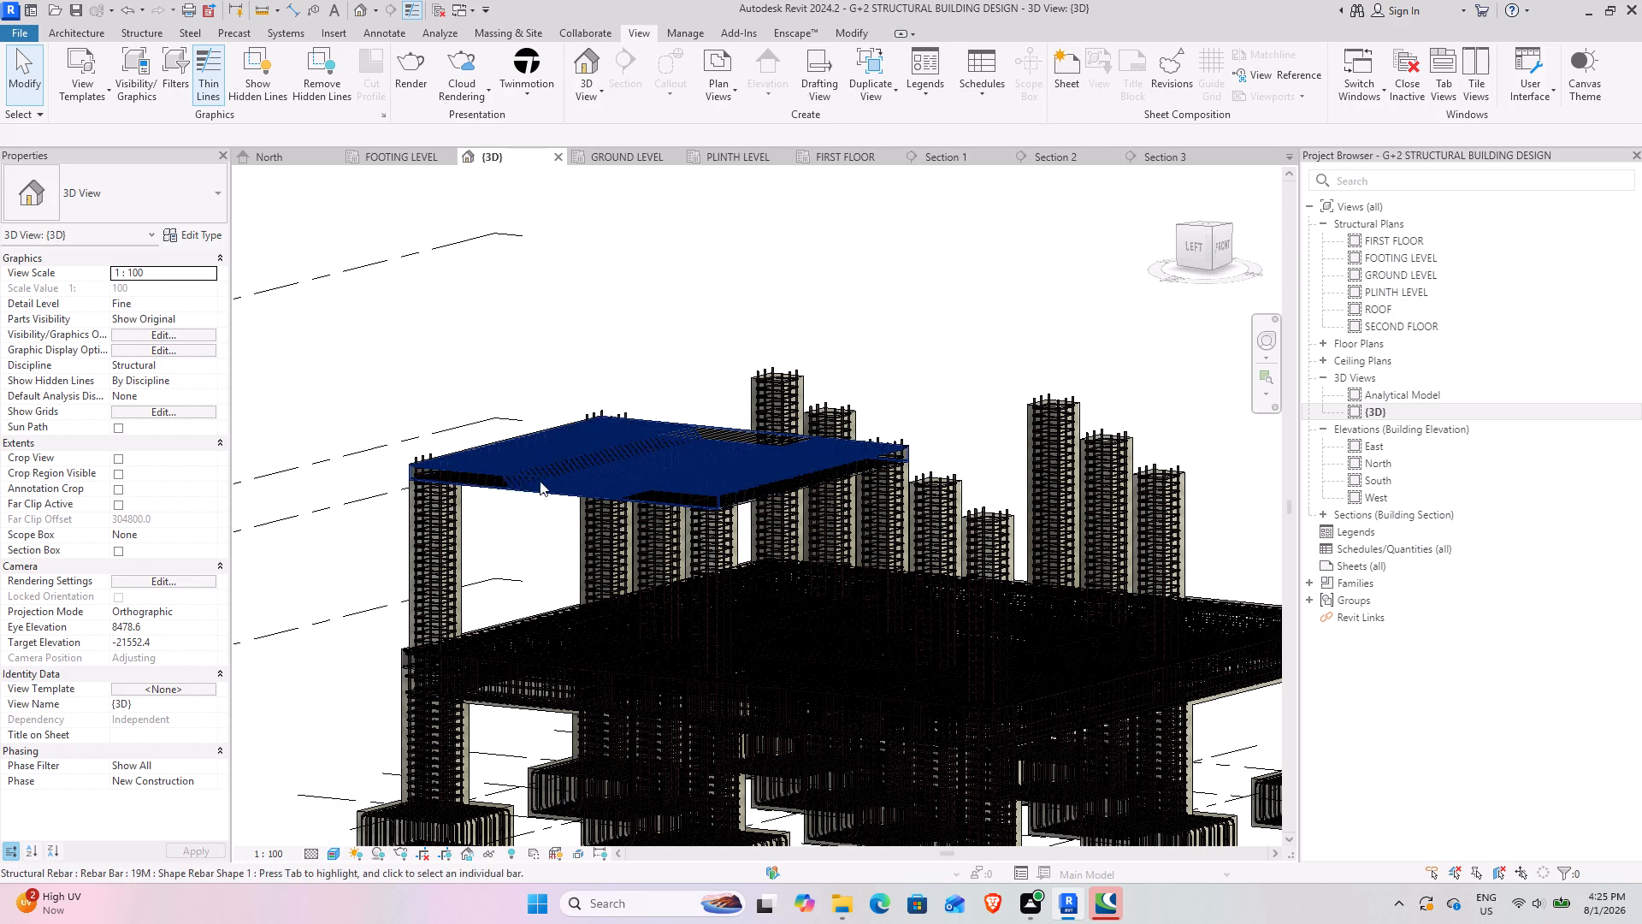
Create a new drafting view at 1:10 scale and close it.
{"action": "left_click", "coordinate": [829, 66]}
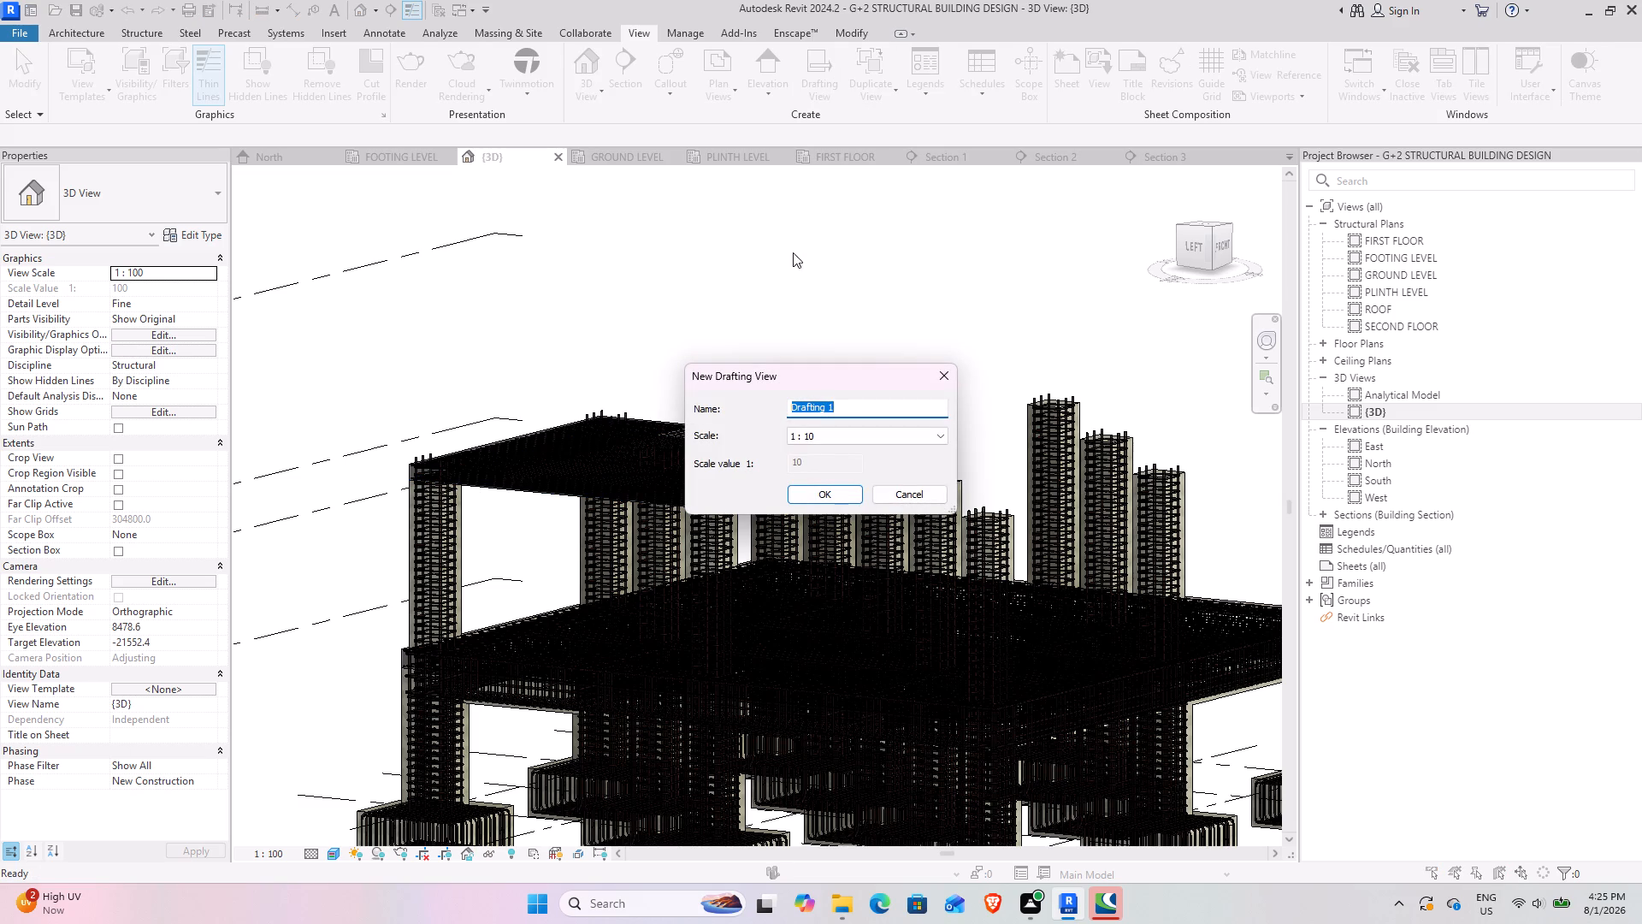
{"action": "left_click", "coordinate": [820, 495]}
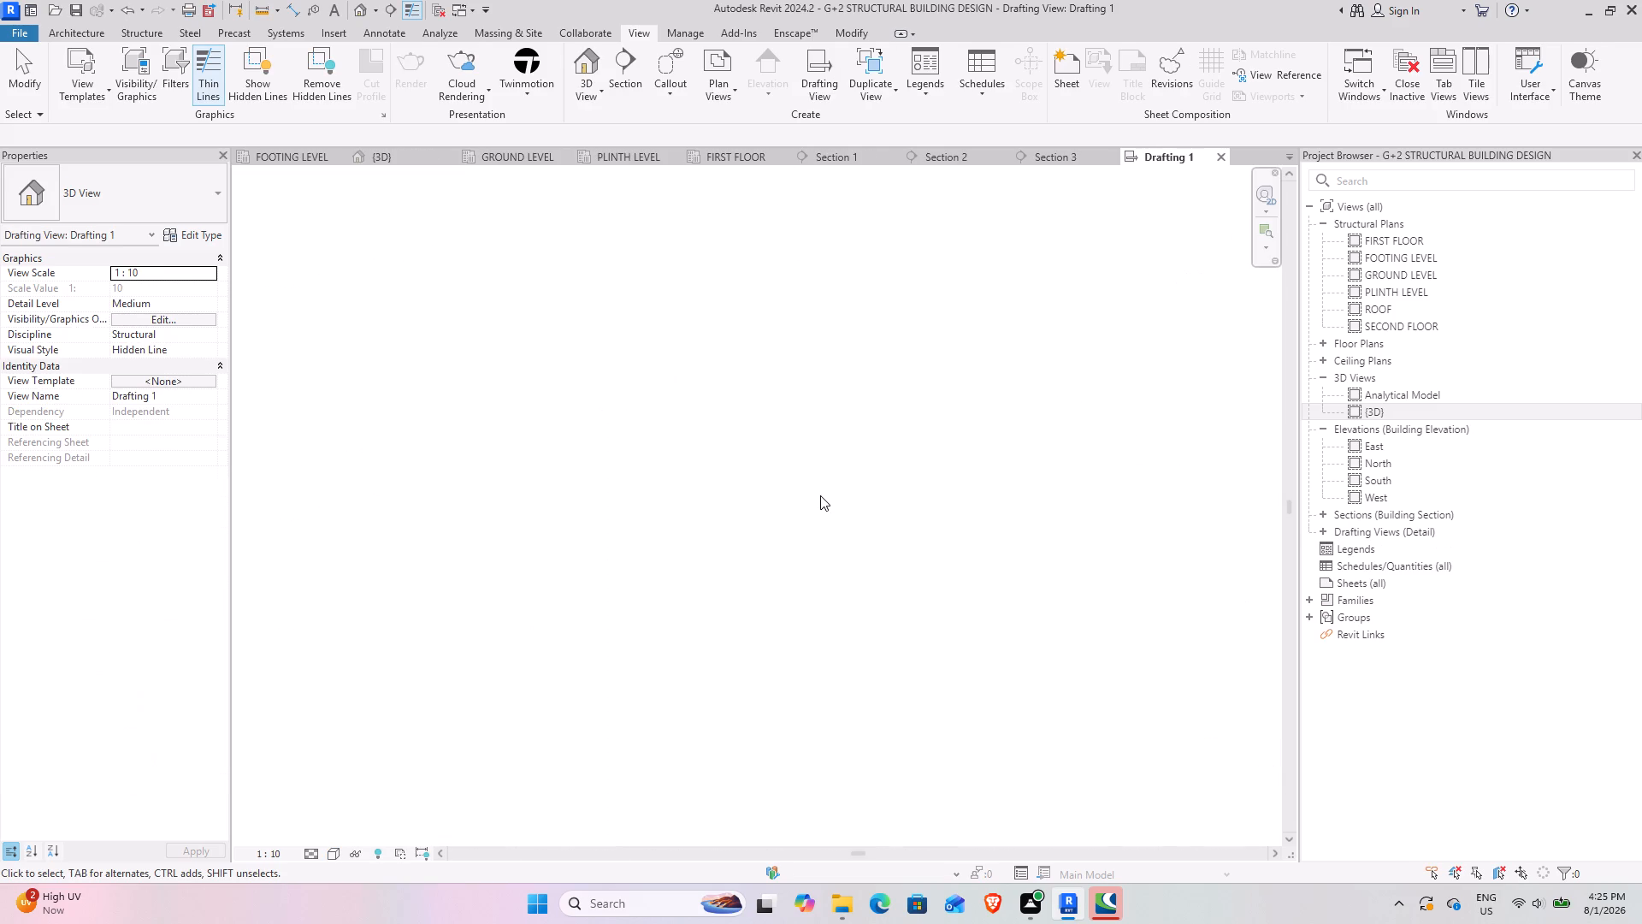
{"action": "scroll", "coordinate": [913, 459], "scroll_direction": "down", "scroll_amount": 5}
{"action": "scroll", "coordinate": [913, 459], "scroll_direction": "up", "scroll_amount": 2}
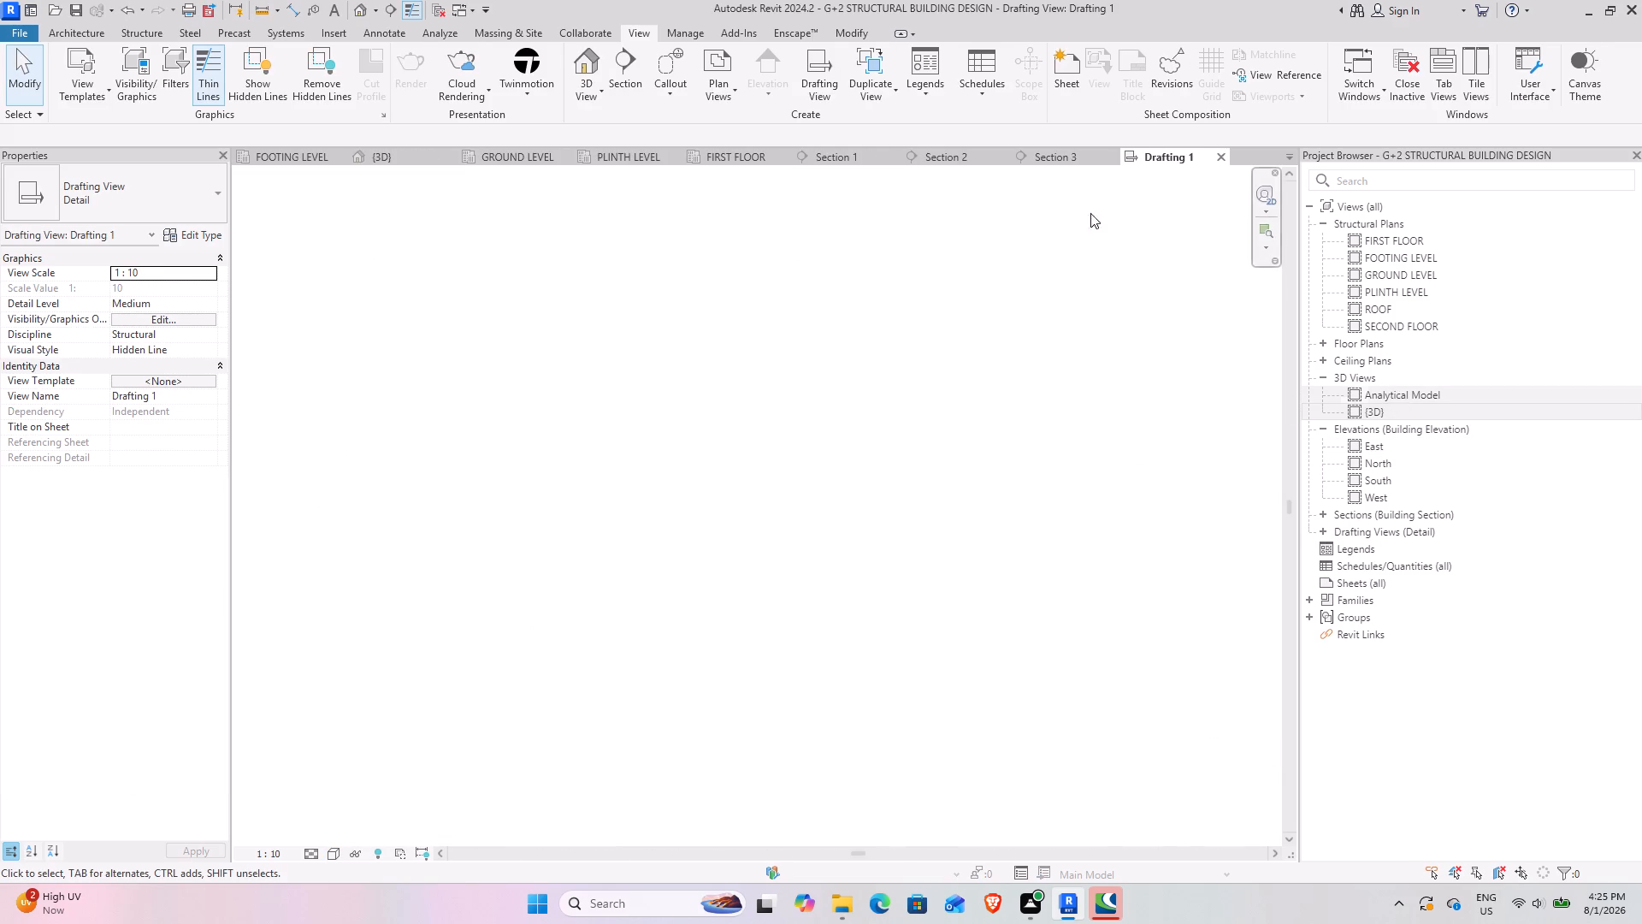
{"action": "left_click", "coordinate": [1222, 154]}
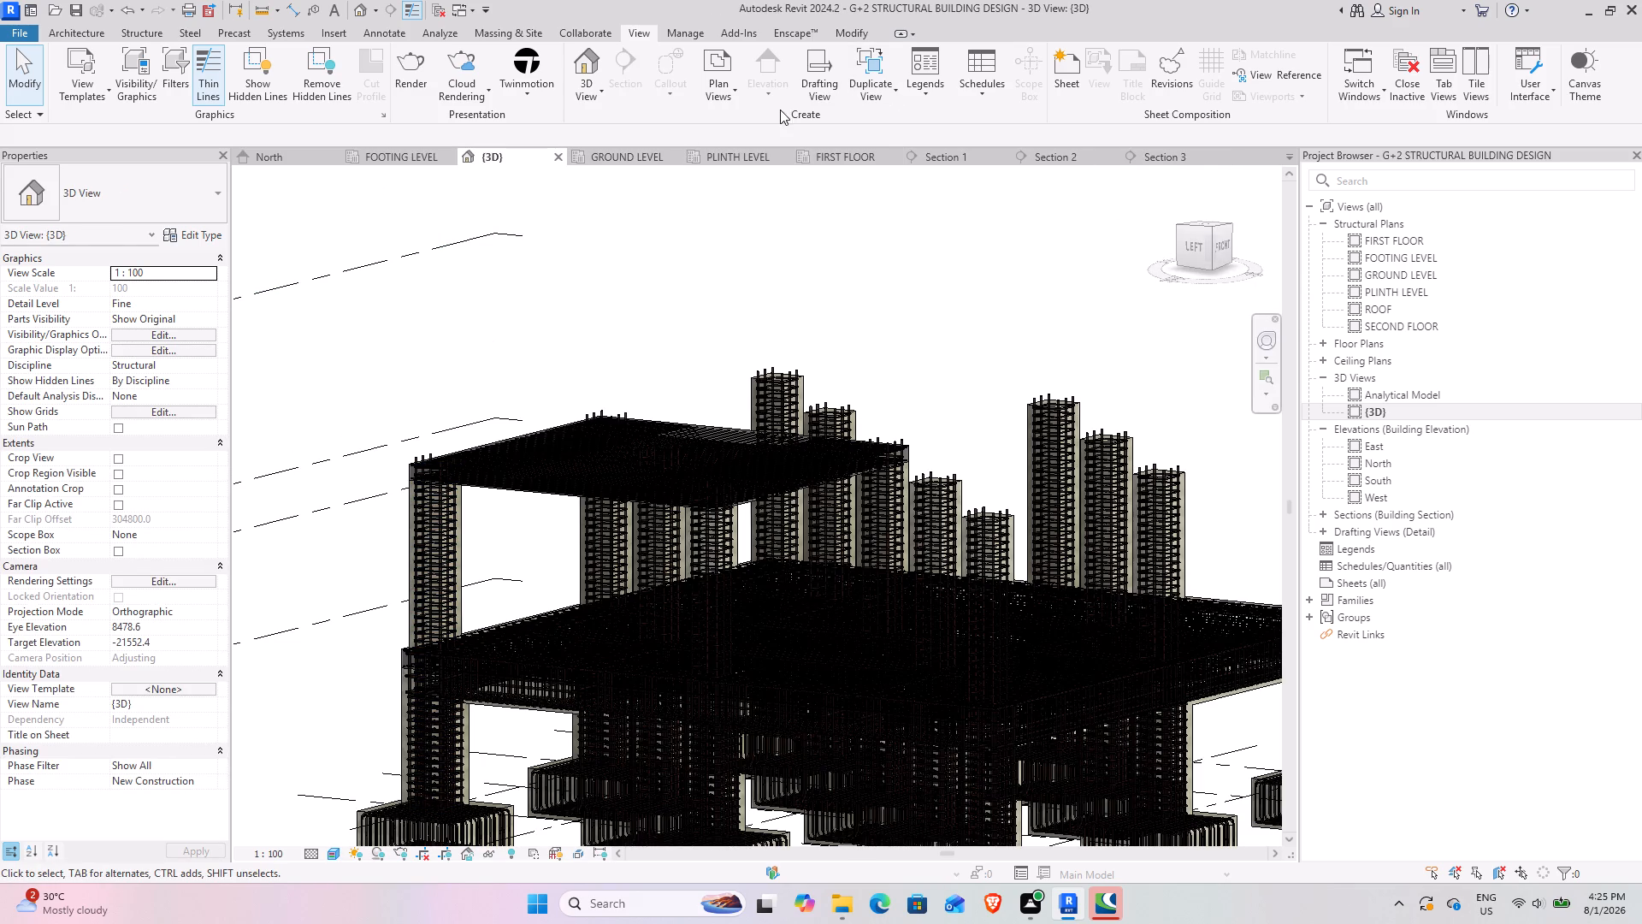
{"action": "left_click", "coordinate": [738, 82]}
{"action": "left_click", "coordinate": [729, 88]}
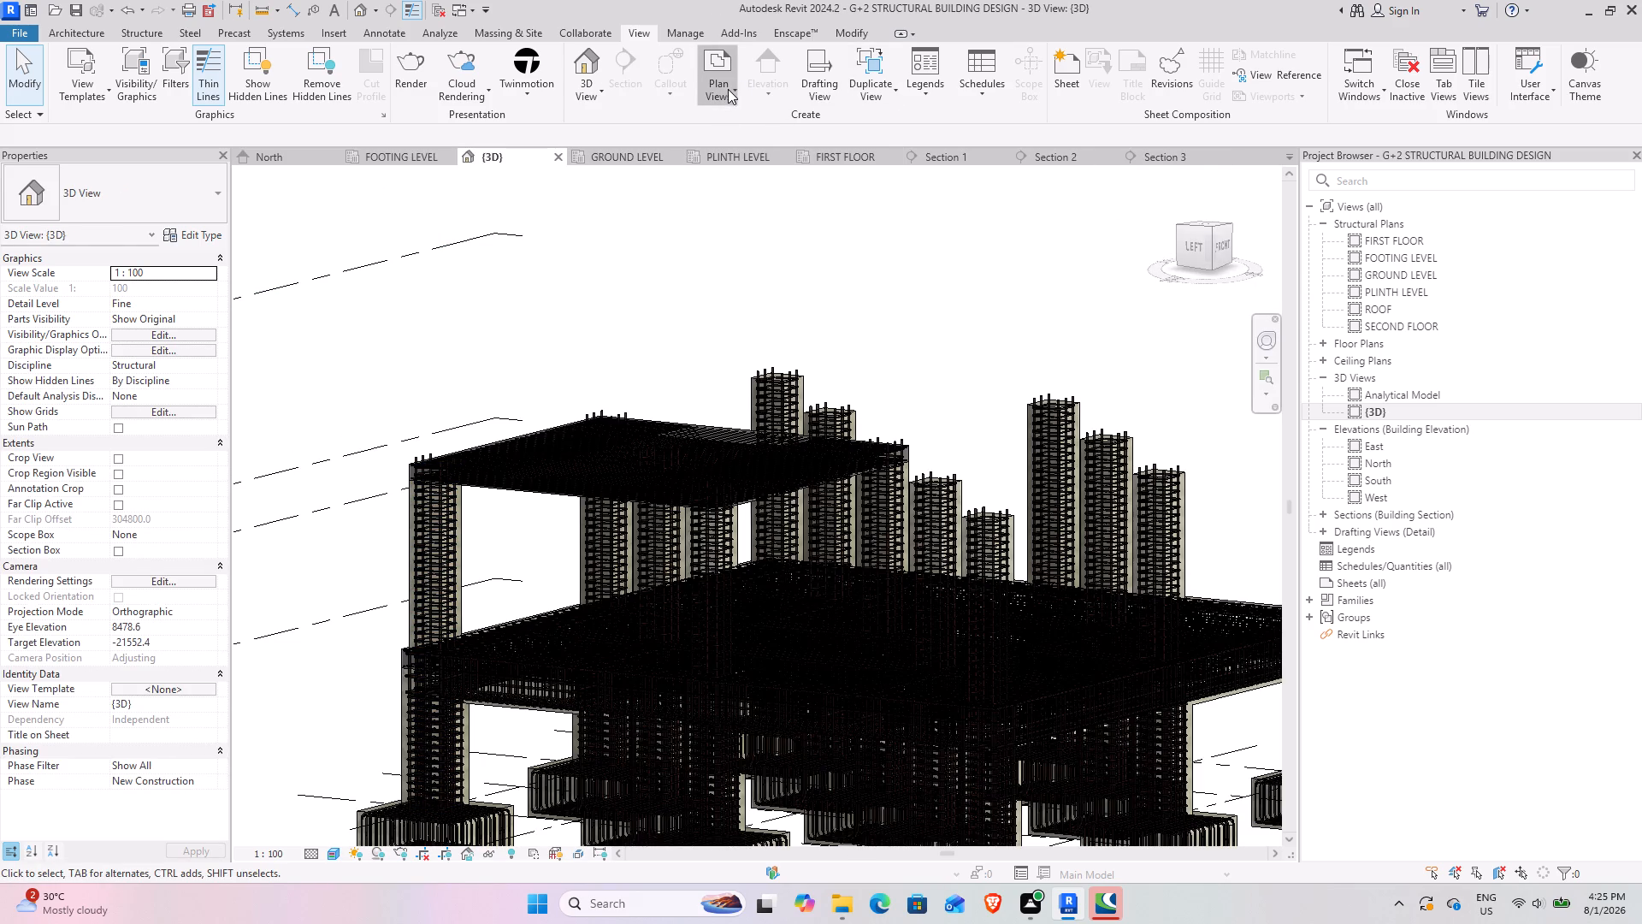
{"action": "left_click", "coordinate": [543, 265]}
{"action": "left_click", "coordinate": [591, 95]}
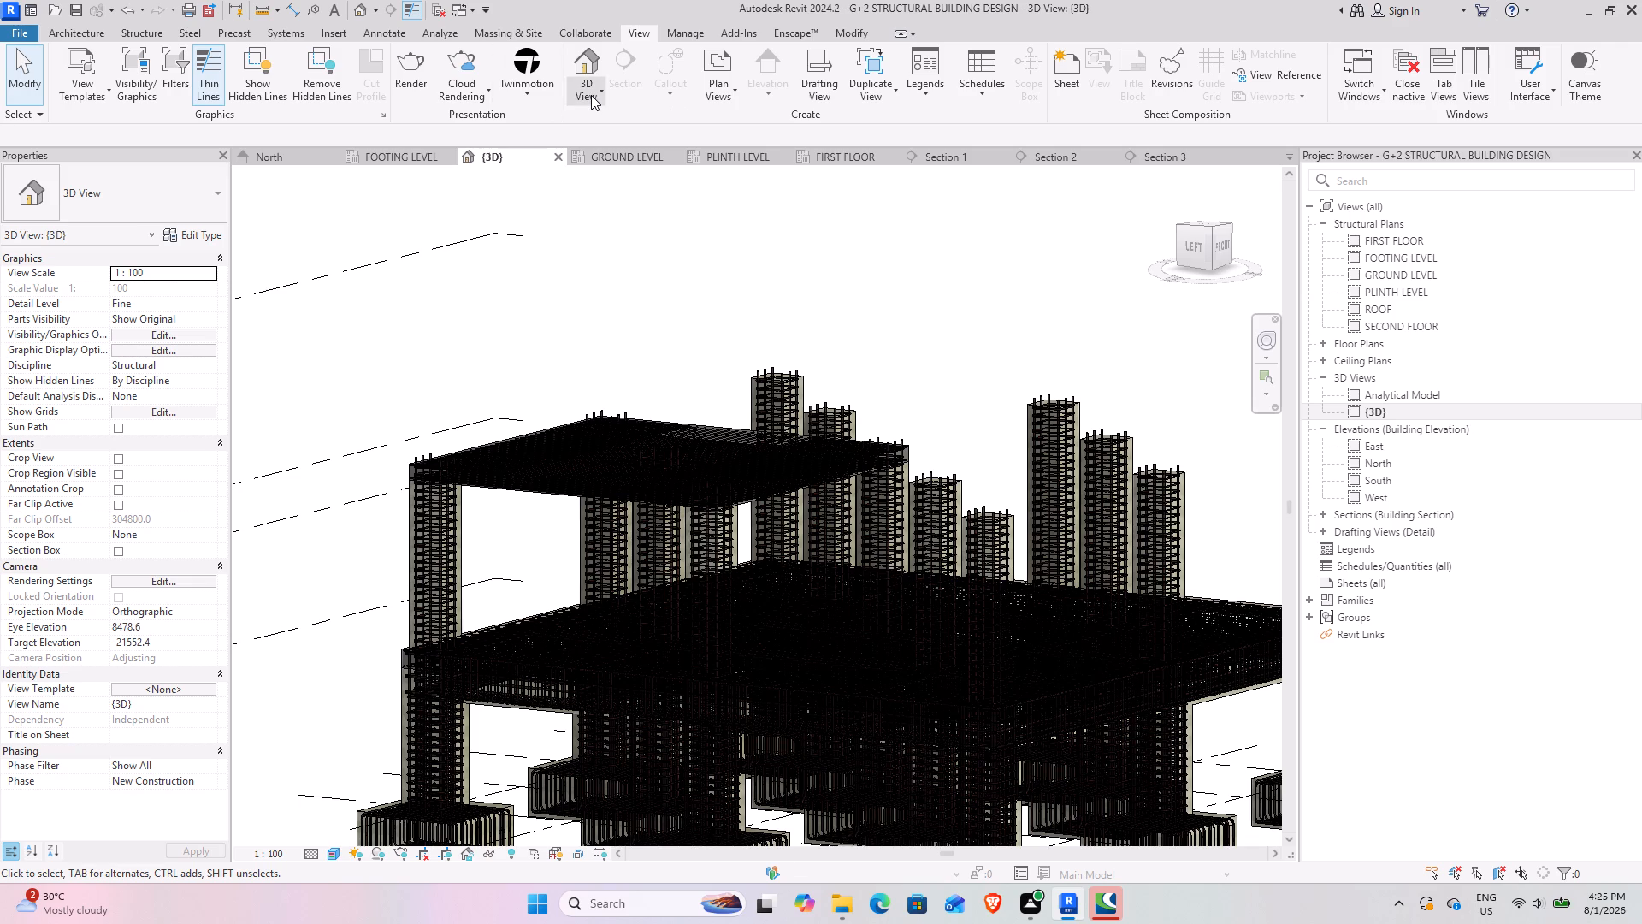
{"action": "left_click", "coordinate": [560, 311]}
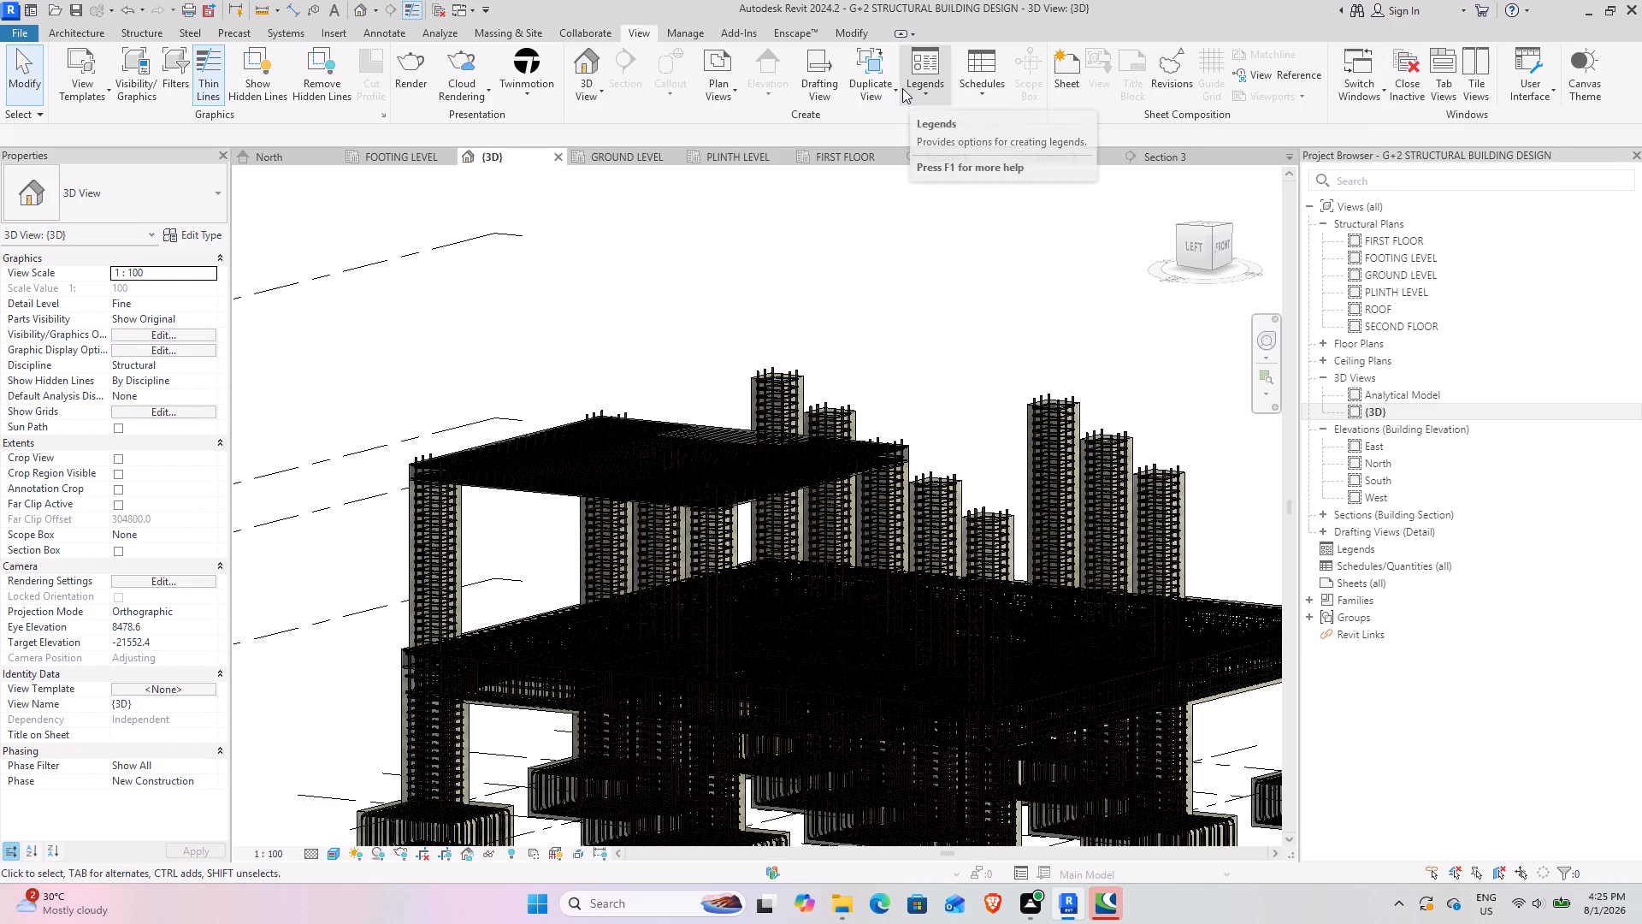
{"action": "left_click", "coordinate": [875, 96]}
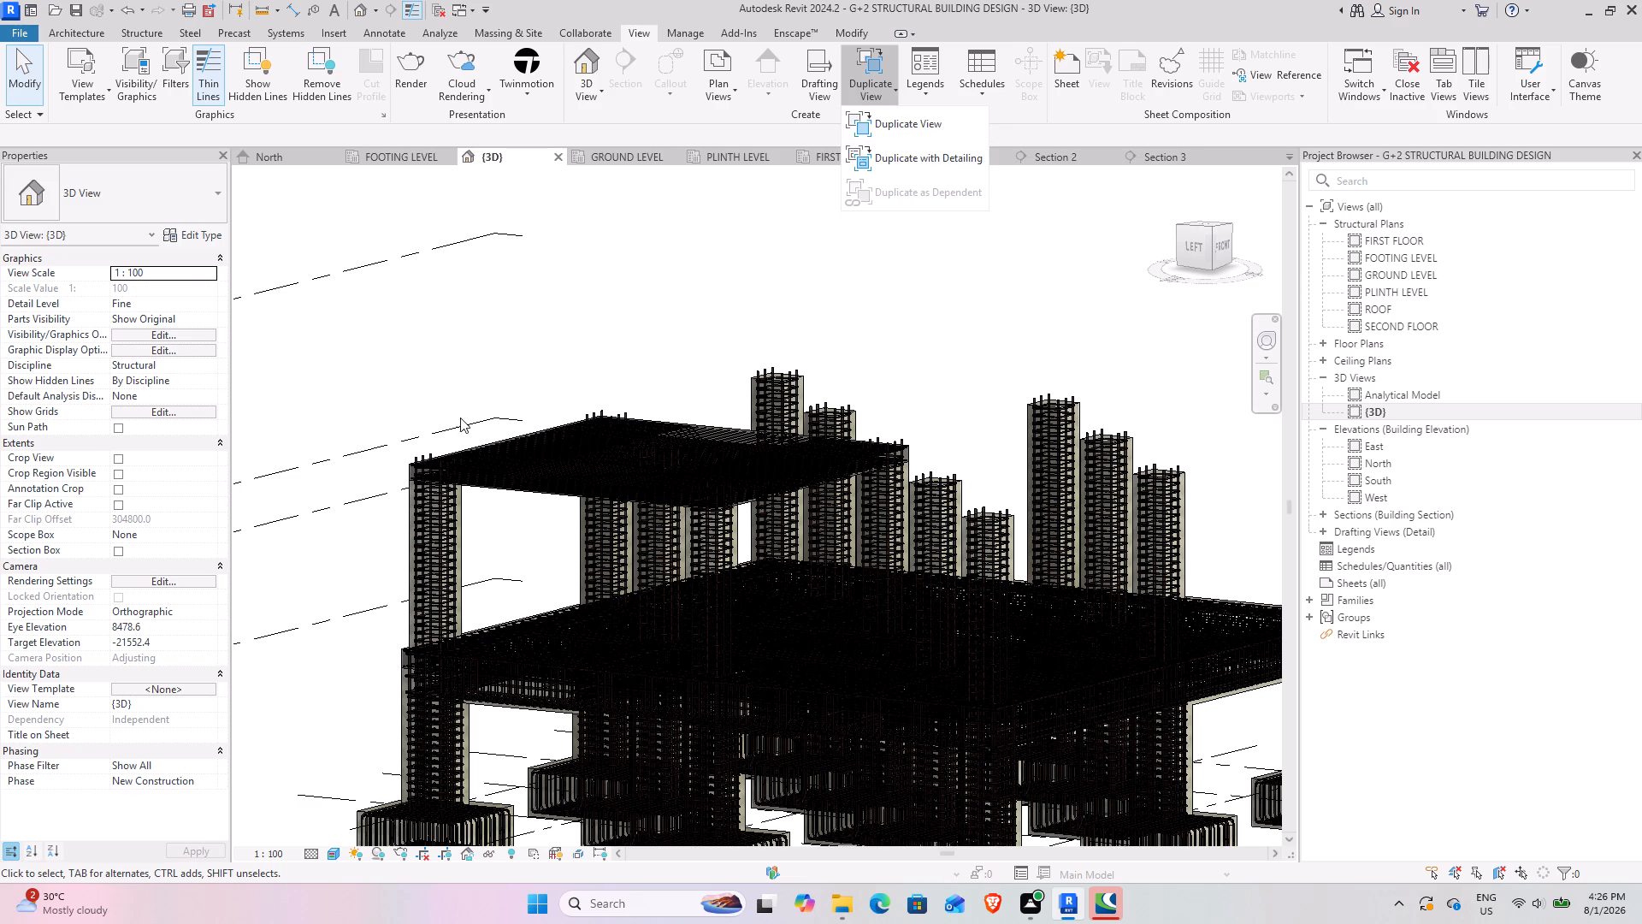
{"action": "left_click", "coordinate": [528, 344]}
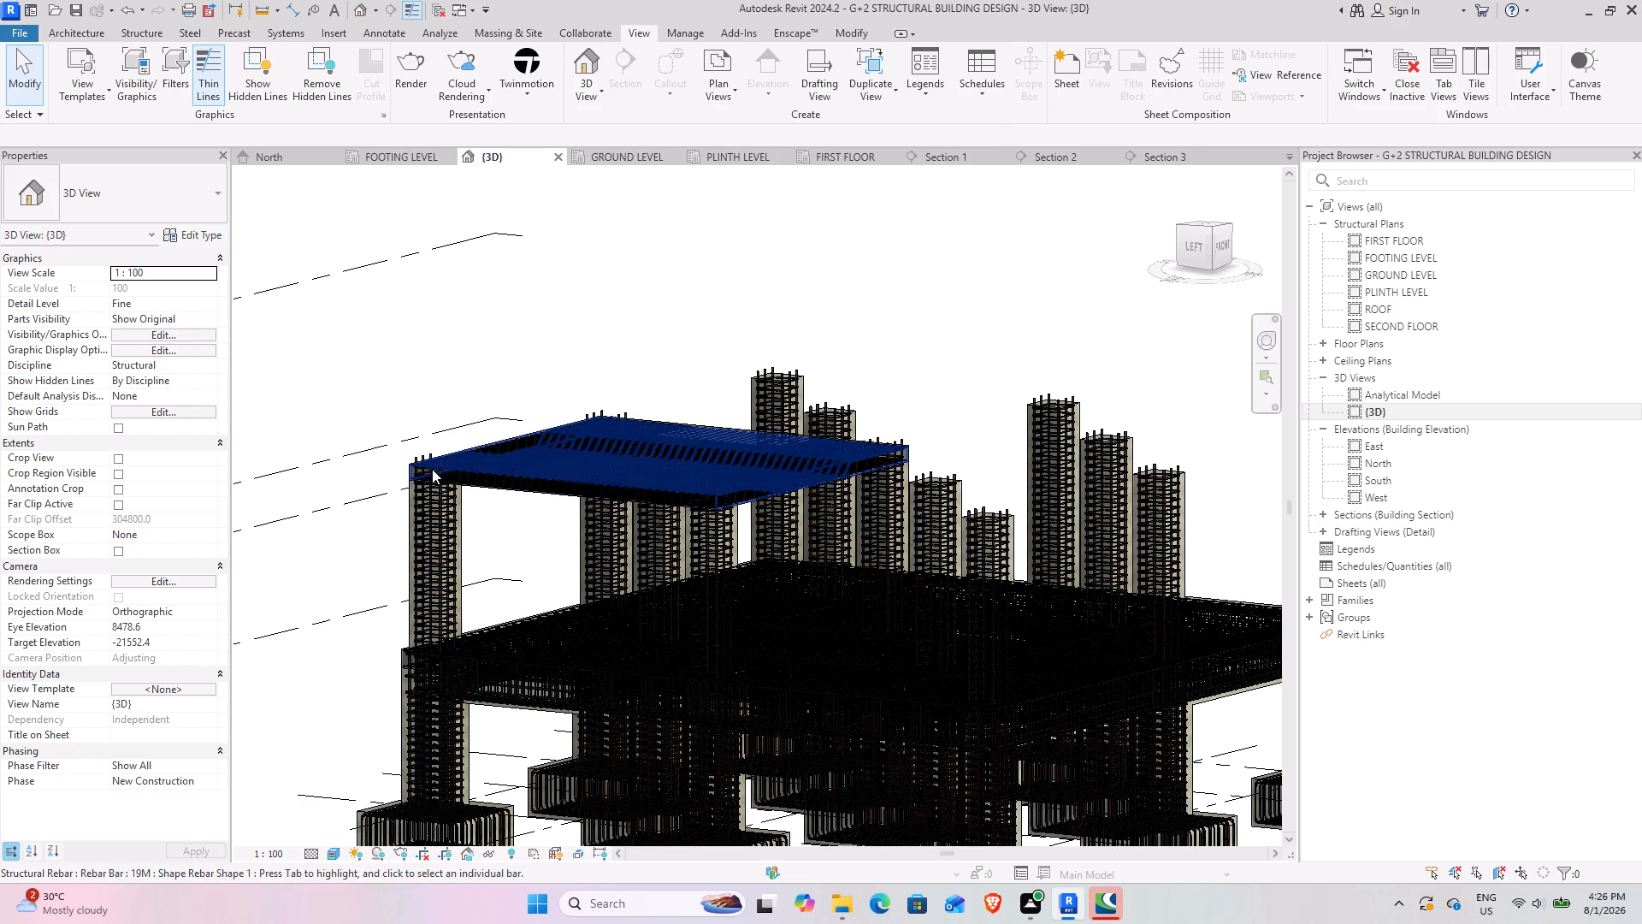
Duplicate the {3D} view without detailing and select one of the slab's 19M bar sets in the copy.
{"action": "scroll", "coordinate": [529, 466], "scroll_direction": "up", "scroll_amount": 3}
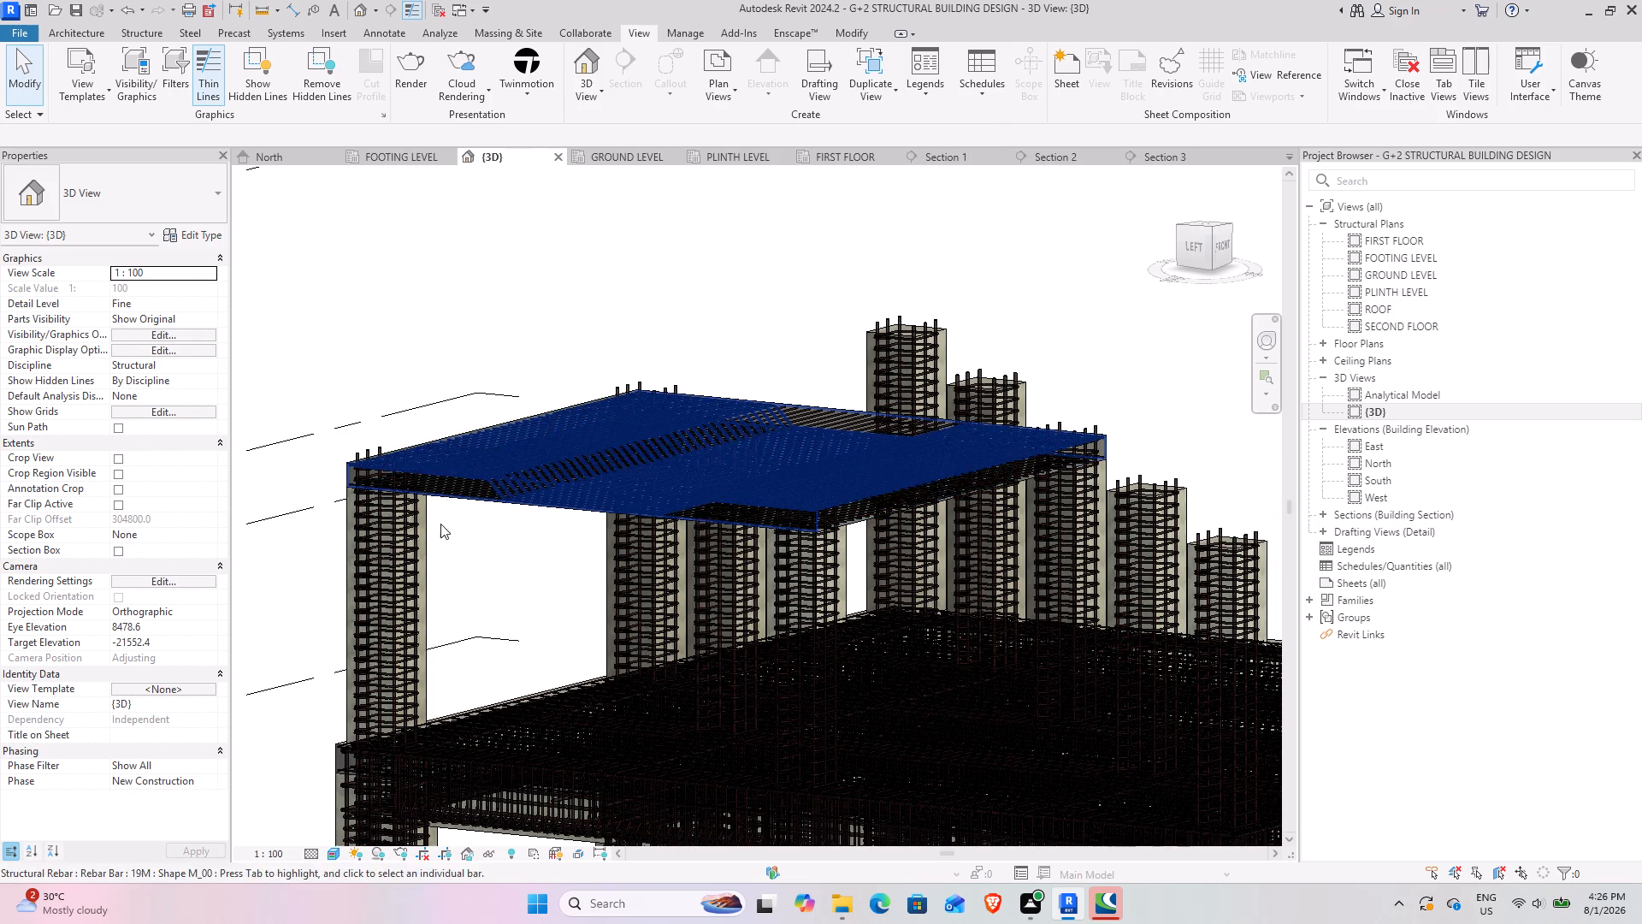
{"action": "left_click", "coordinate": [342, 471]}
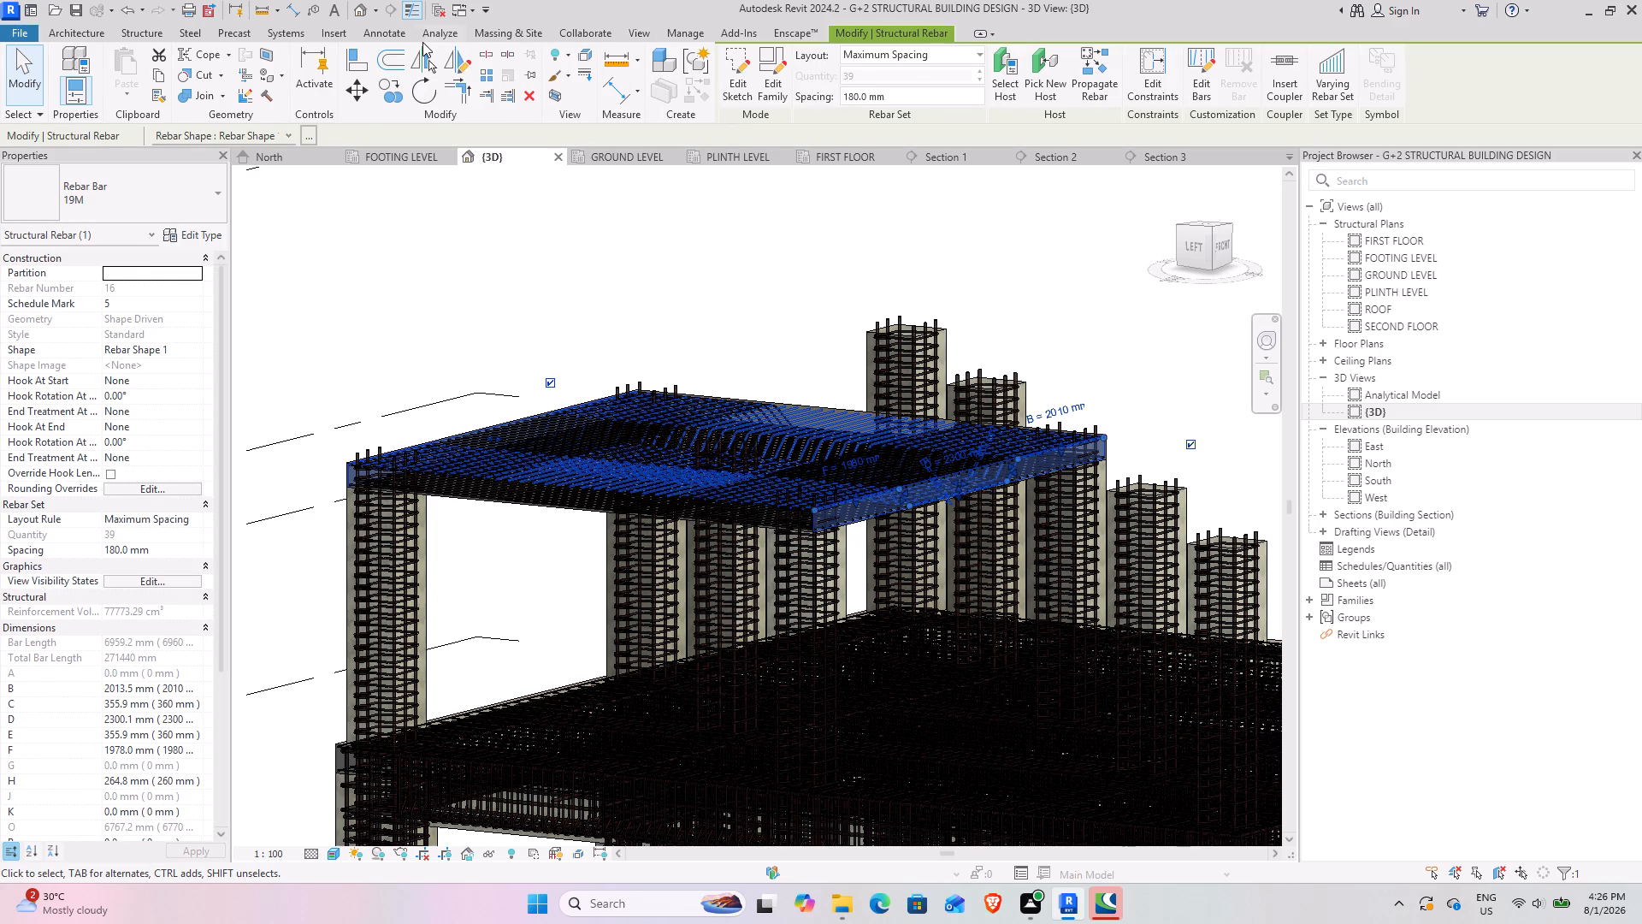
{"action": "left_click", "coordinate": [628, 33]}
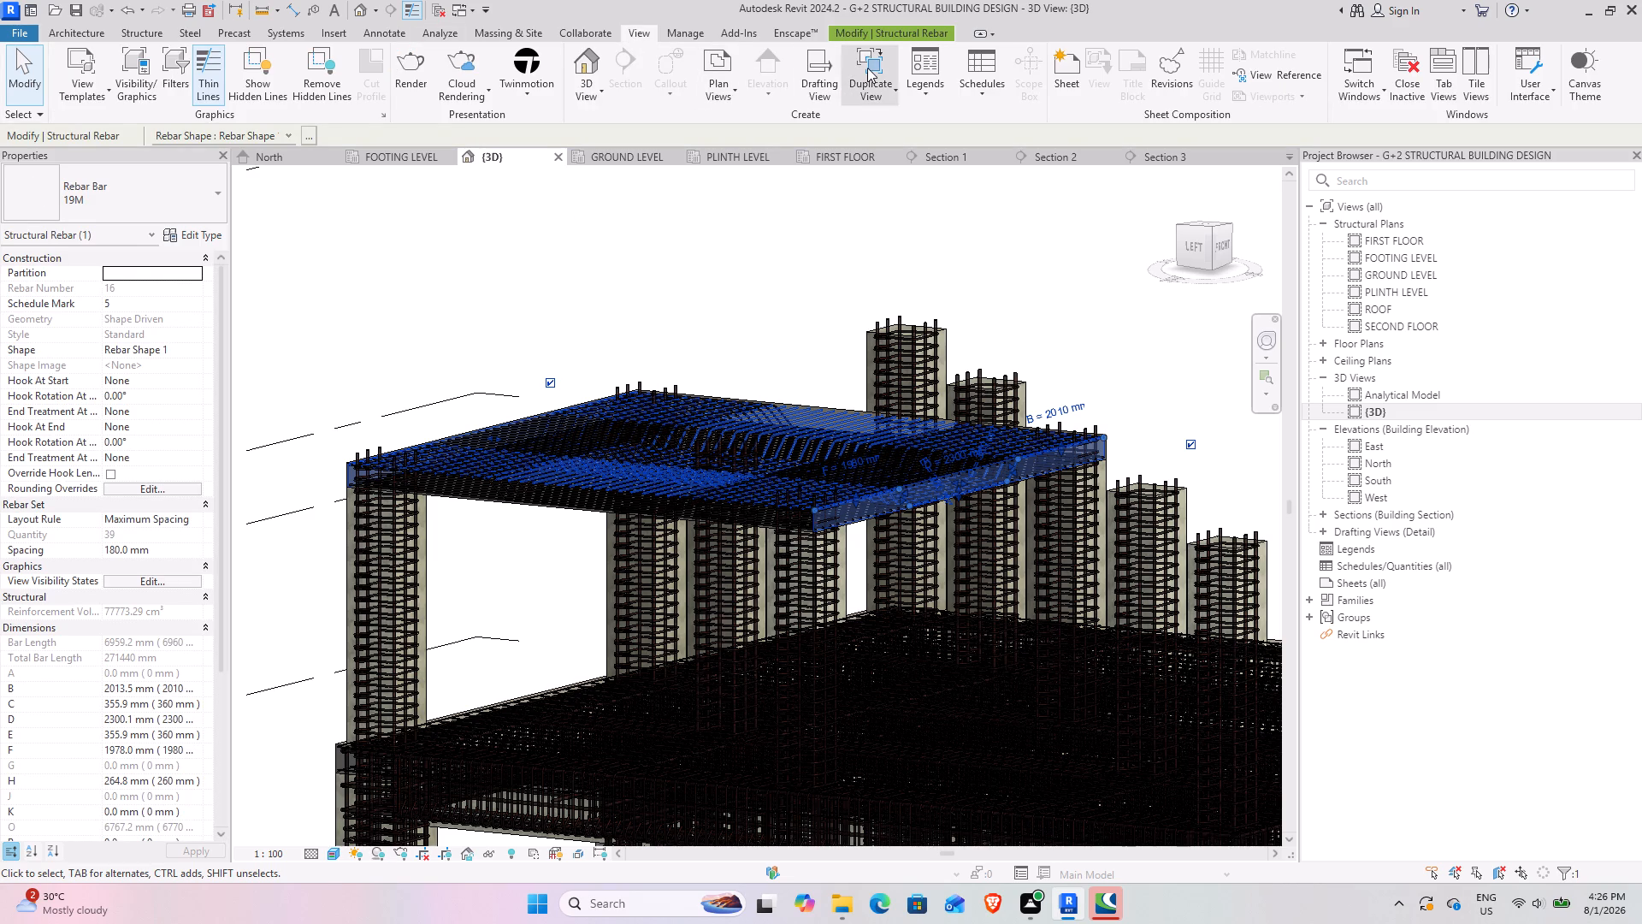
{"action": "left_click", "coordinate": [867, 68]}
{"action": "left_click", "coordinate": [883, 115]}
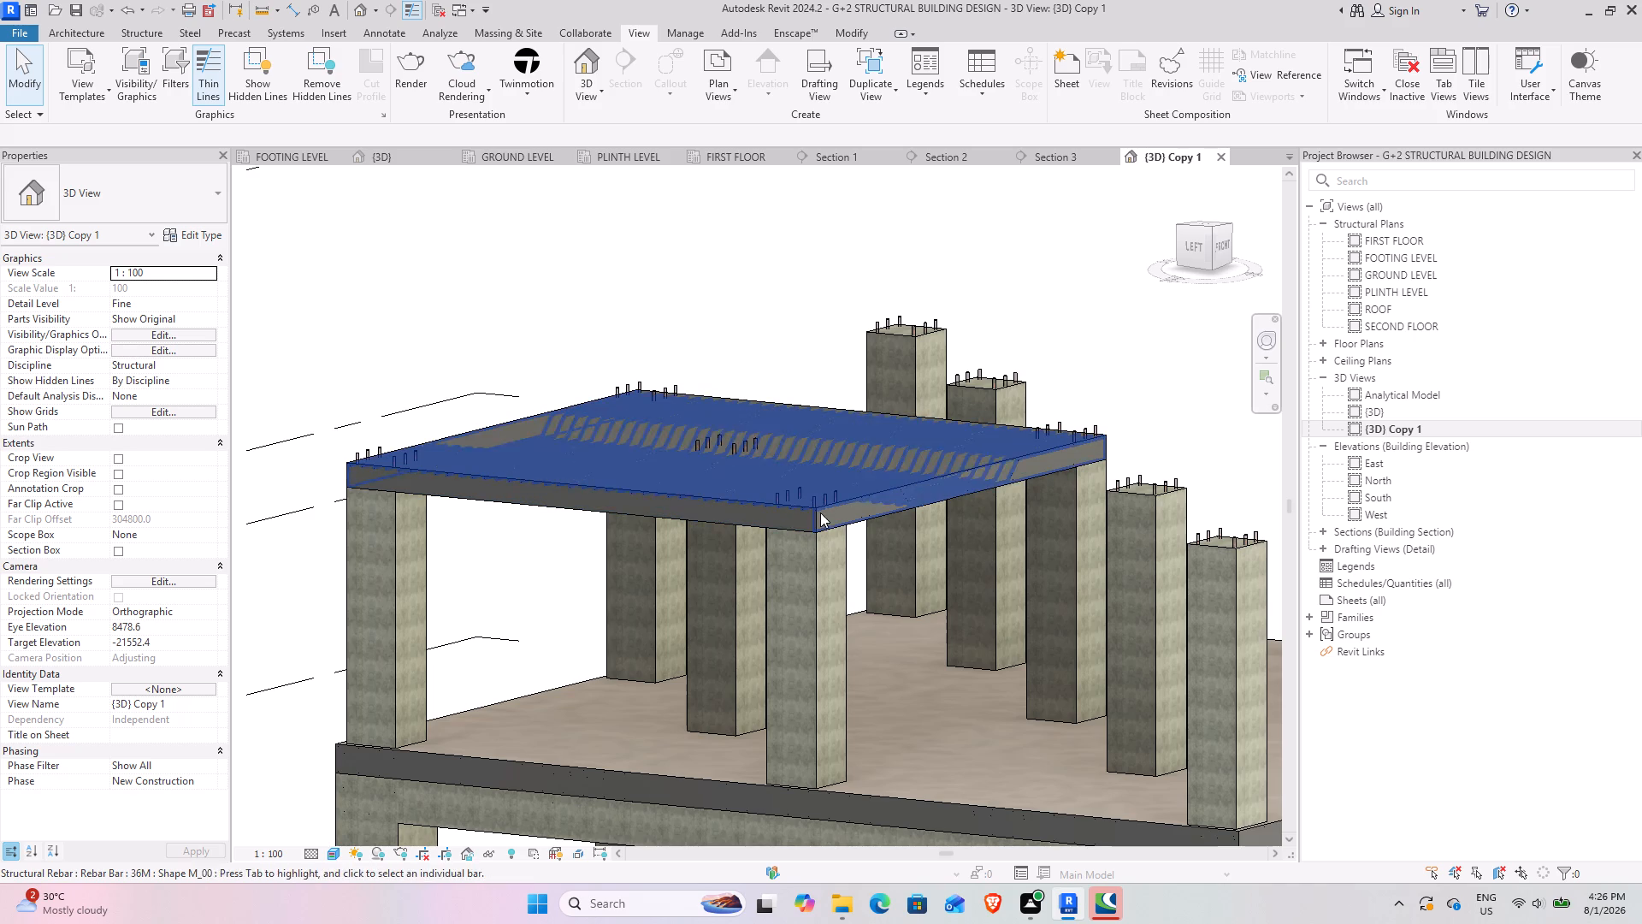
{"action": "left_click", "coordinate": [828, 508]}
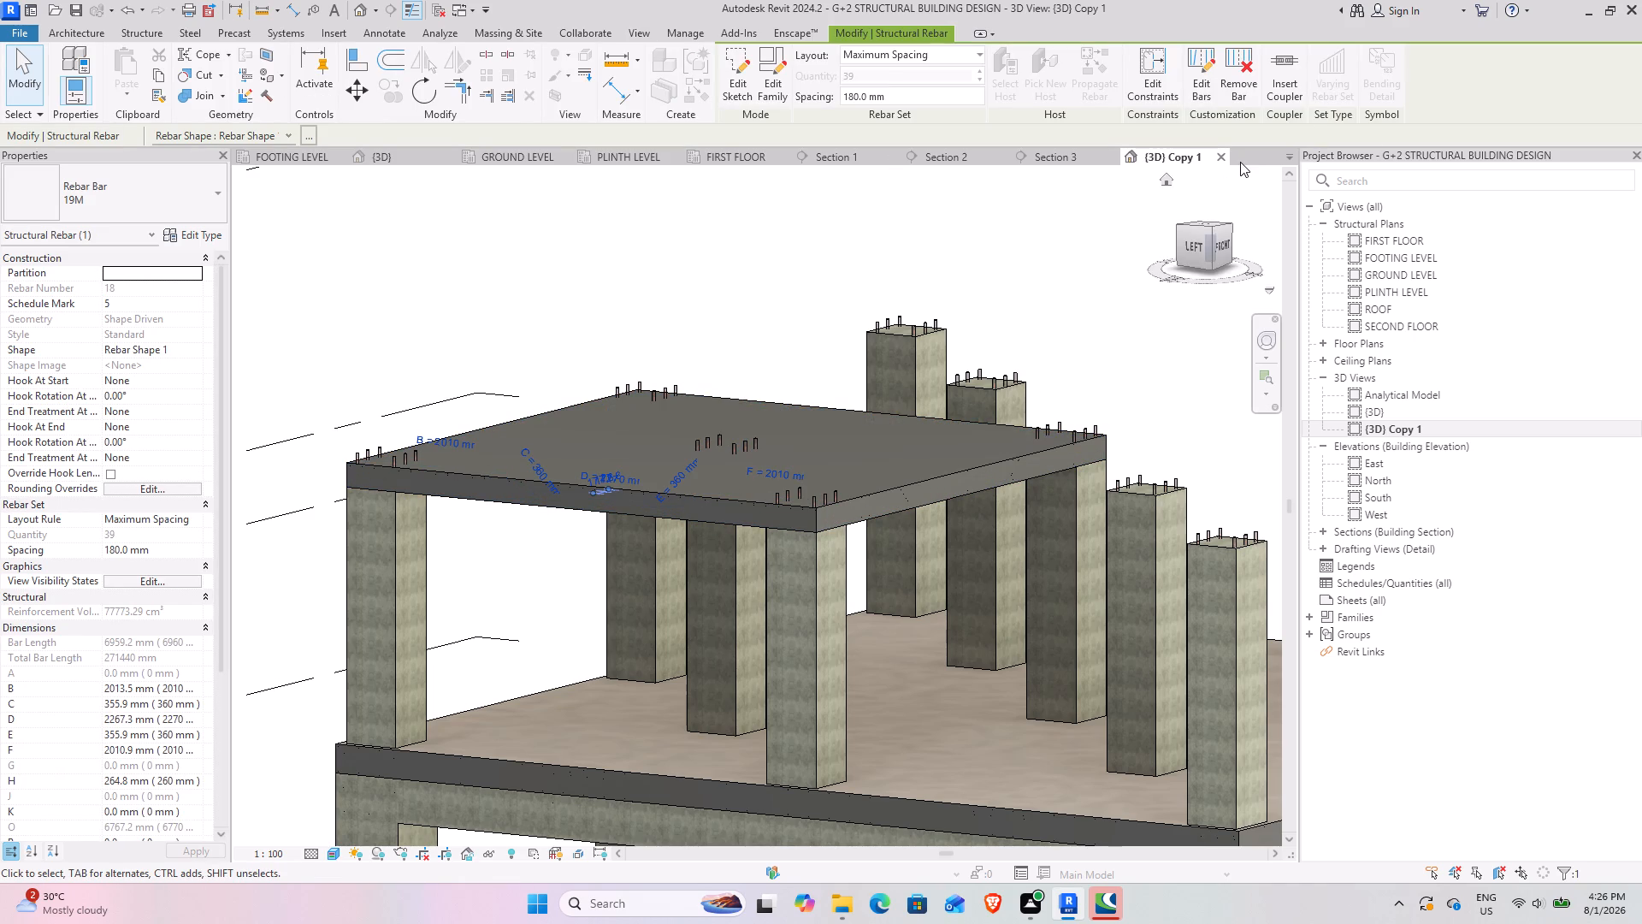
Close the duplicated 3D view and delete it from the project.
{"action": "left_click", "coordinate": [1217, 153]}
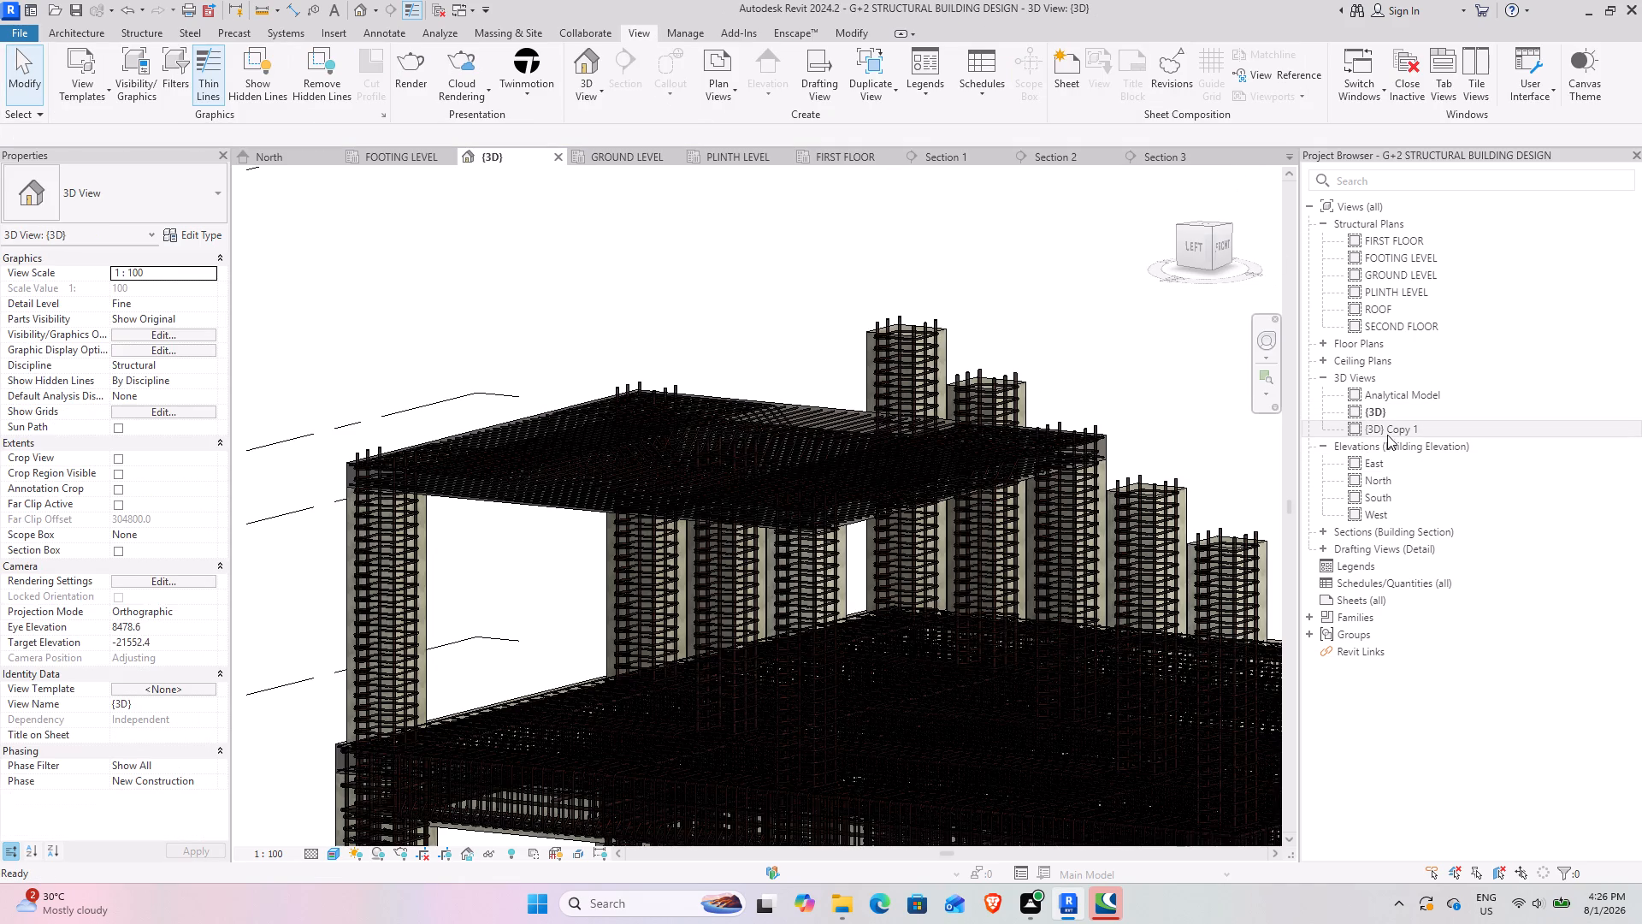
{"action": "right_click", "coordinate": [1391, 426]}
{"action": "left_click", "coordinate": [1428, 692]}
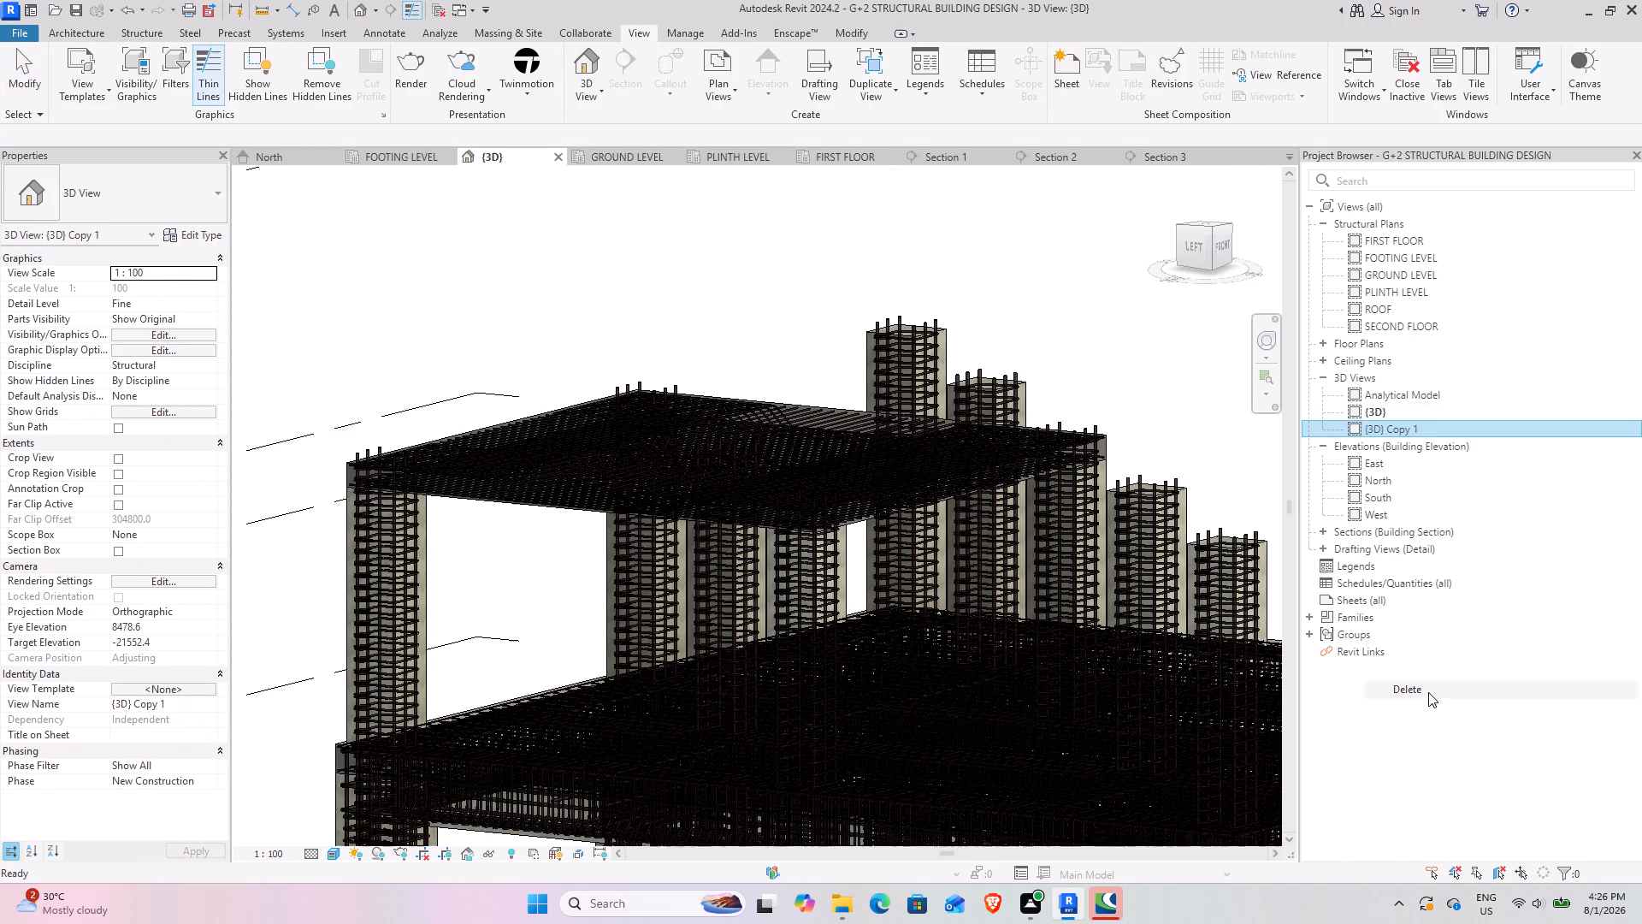
From the left side of the {3D} view, temporarily hide the columns, footings, lower floor and grids, leaving only the upper slab and its reinforcement.
{"action": "scroll", "coordinate": [895, 467], "scroll_direction": "down", "scroll_amount": 3}
{"action": "middle_click_drag", "start_coordinate": [761, 590], "coordinate": [806, 515]}
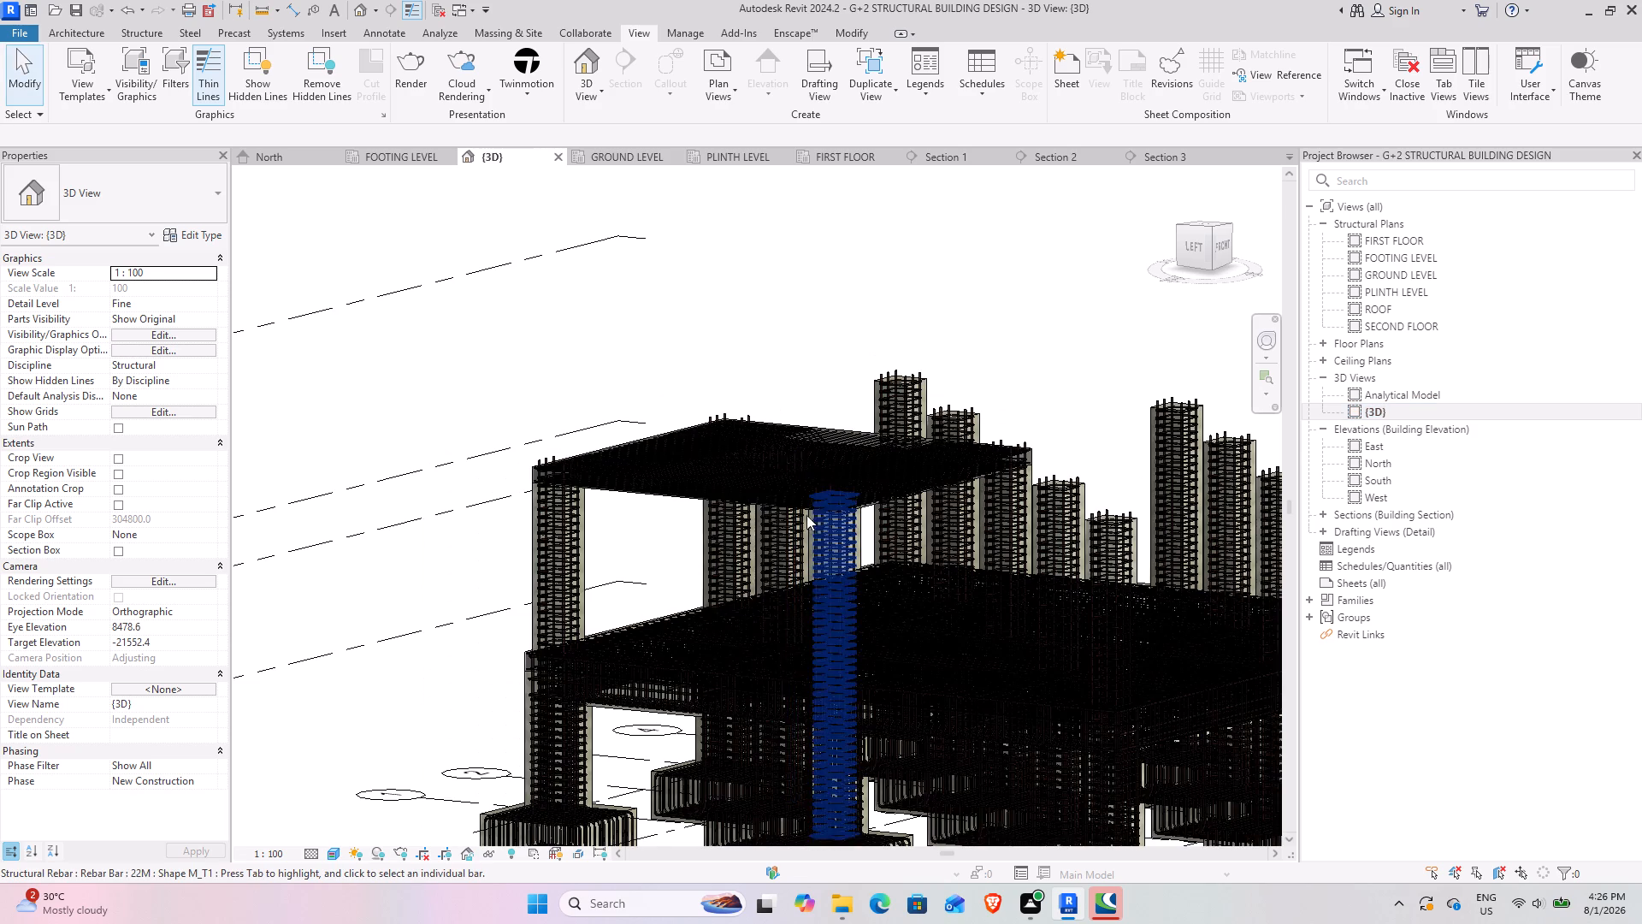
{"action": "middle_click_drag", "start_coordinate": [806, 515], "coordinate": [800, 515]}
{"action": "scroll", "coordinate": [812, 523], "scroll_direction": "down", "scroll_amount": 4}
{"action": "middle_click_drag", "start_coordinate": [763, 630], "coordinate": [859, 564], "text": "shift"}
{"action": "left_click", "coordinate": [1209, 235]}
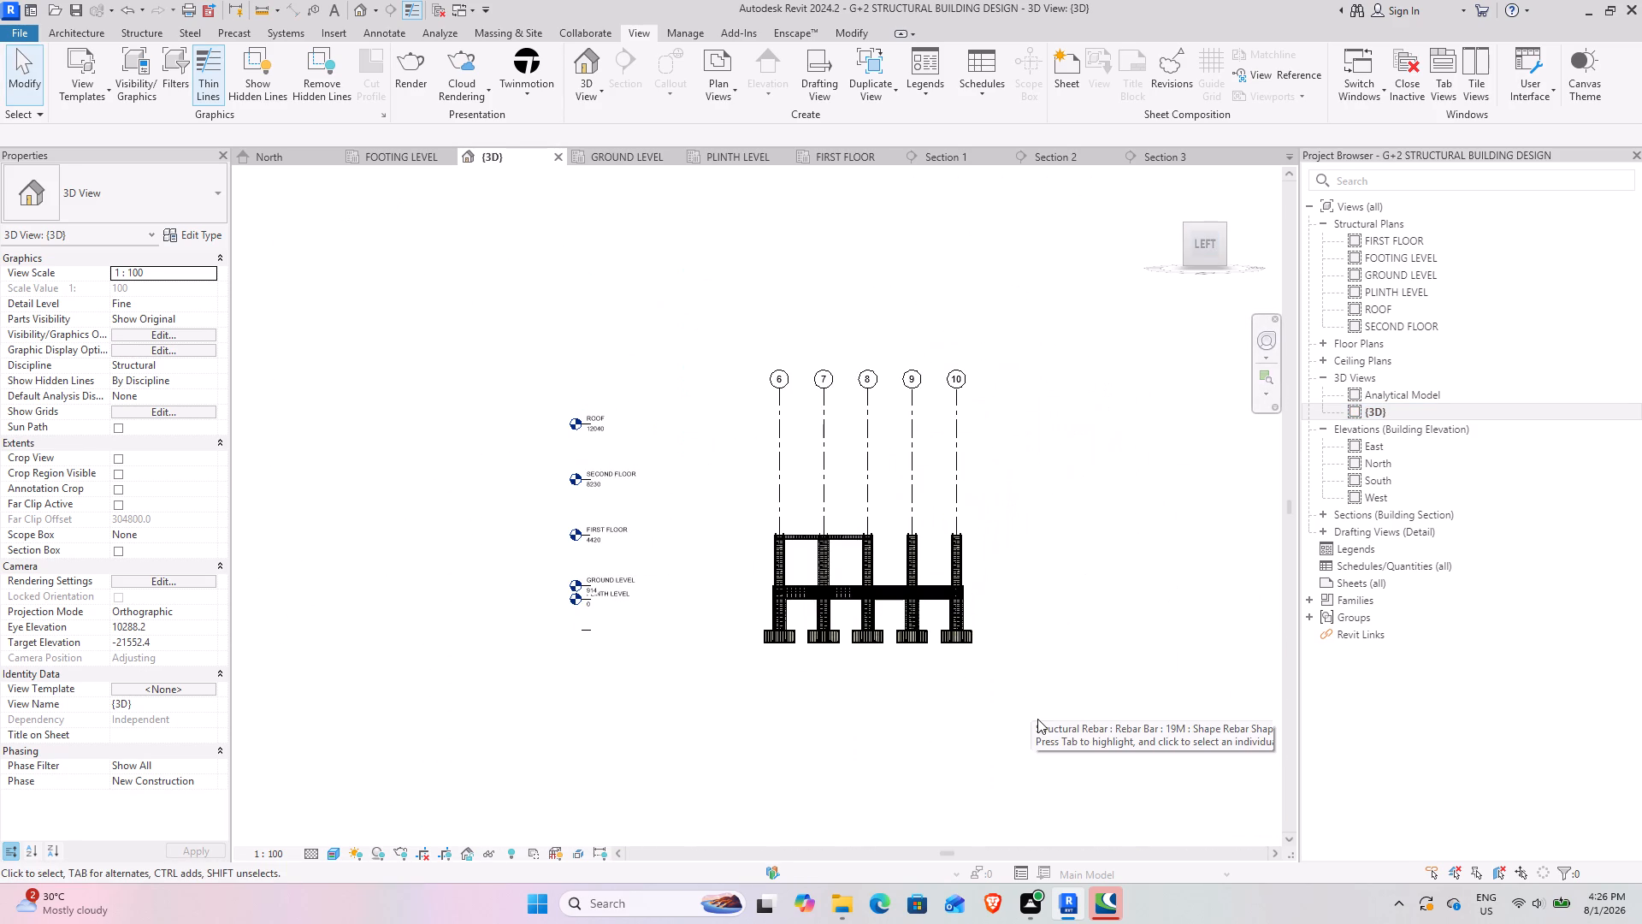
{"action": "left_click_drag", "start_coordinate": [1037, 719], "coordinate": [712, 575]}
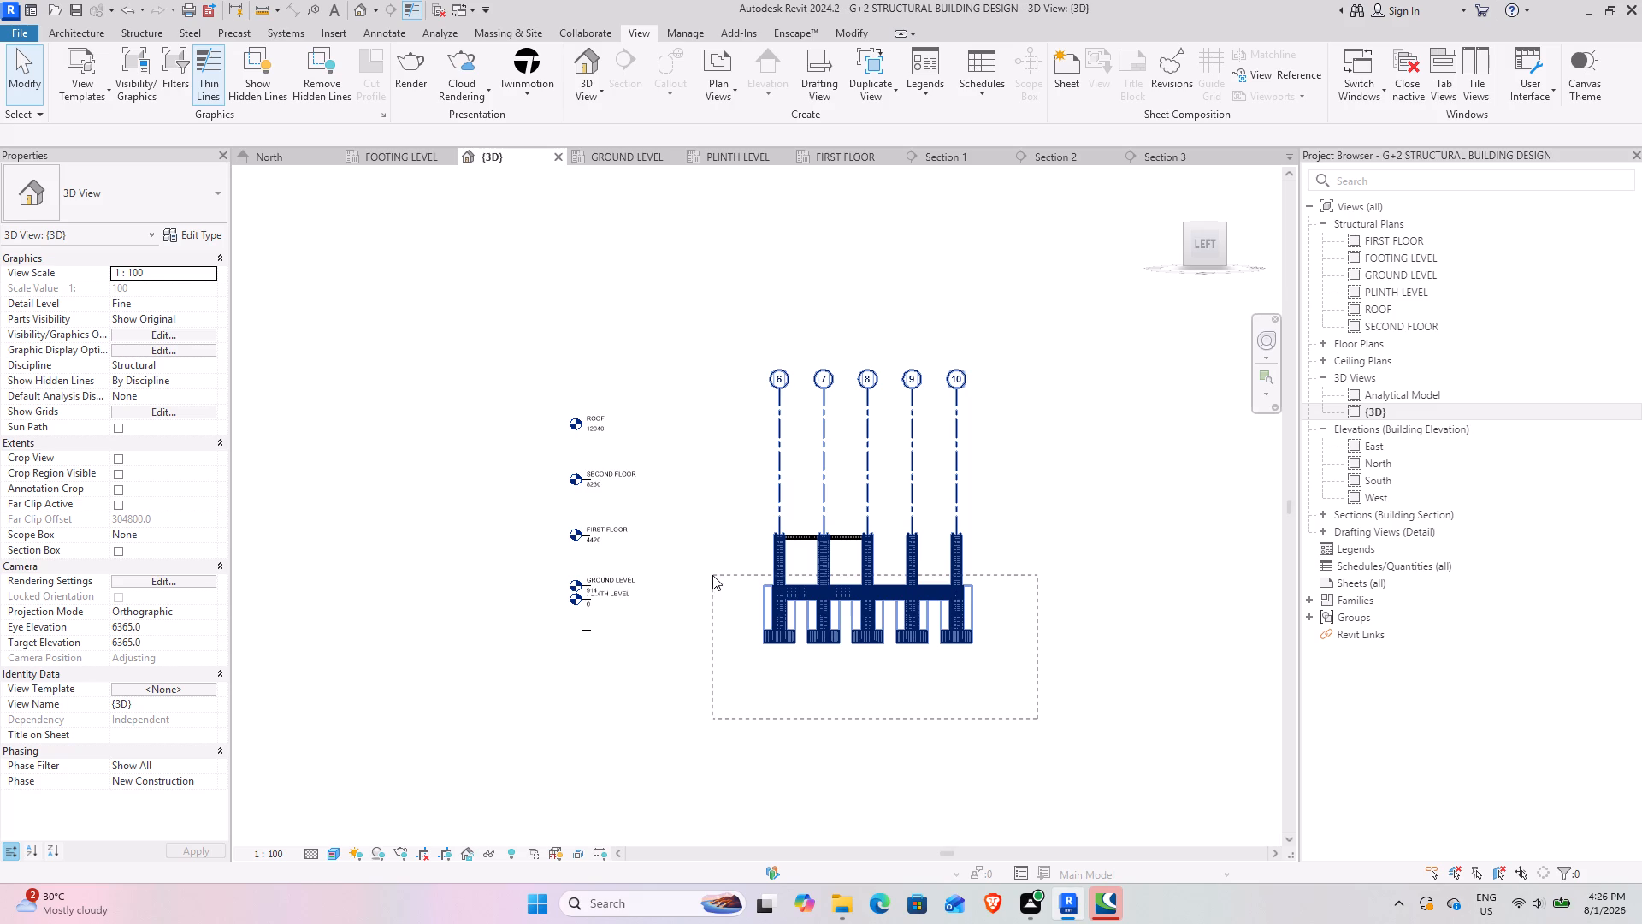
{"action": "left_click_drag", "start_coordinate": [712, 575], "coordinate": [718, 566]}
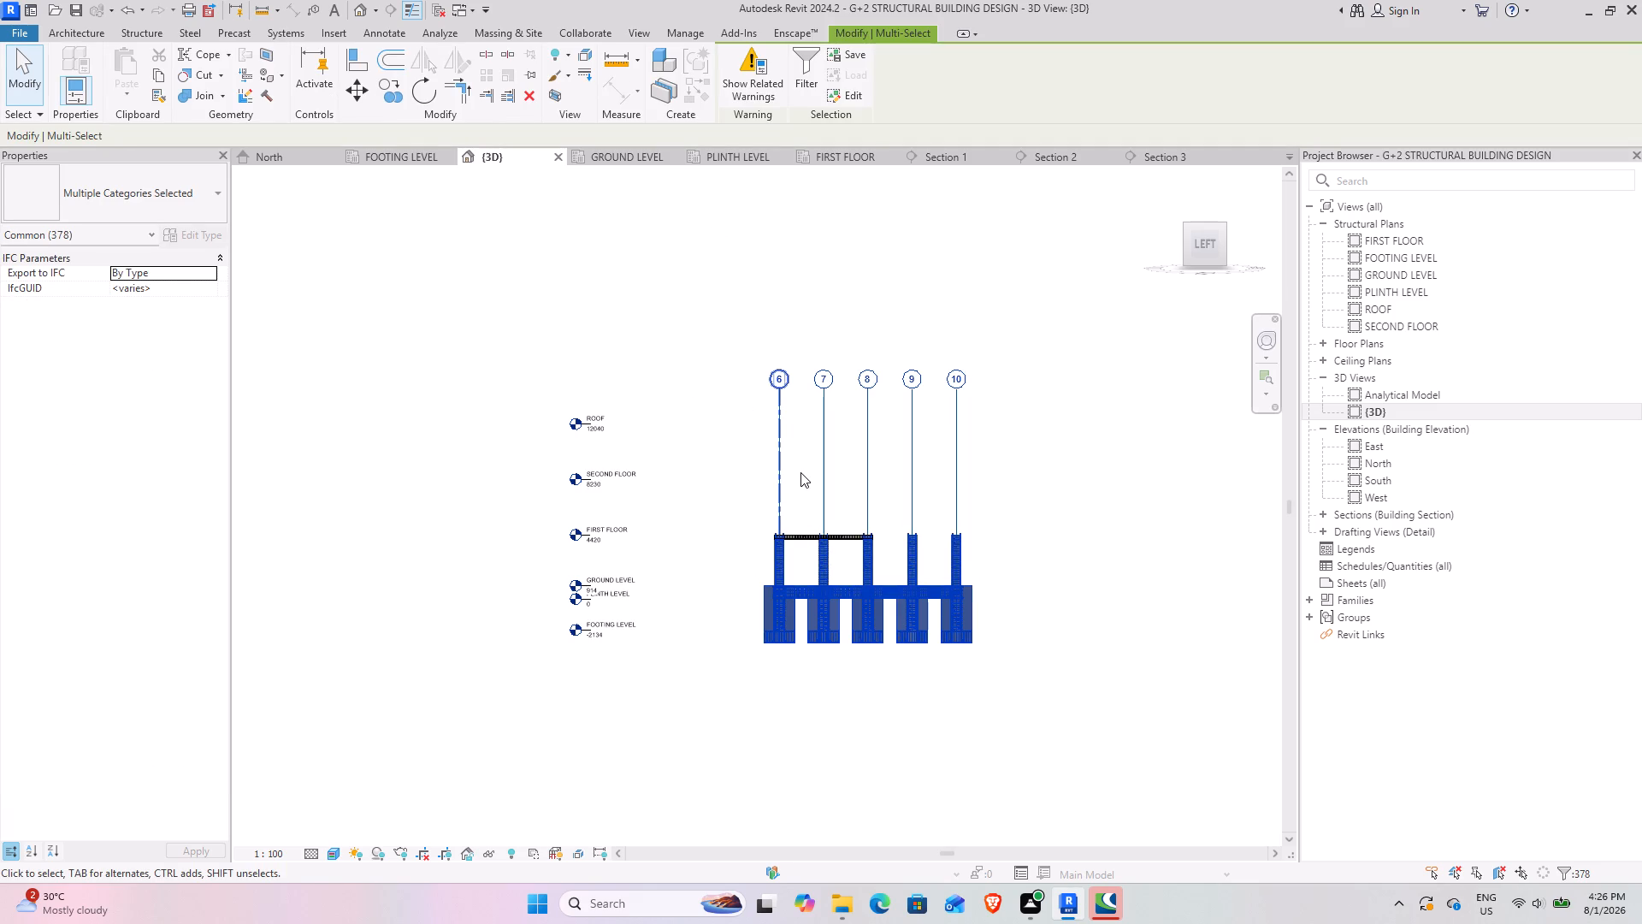
{"action": "type", "text": "hh"}
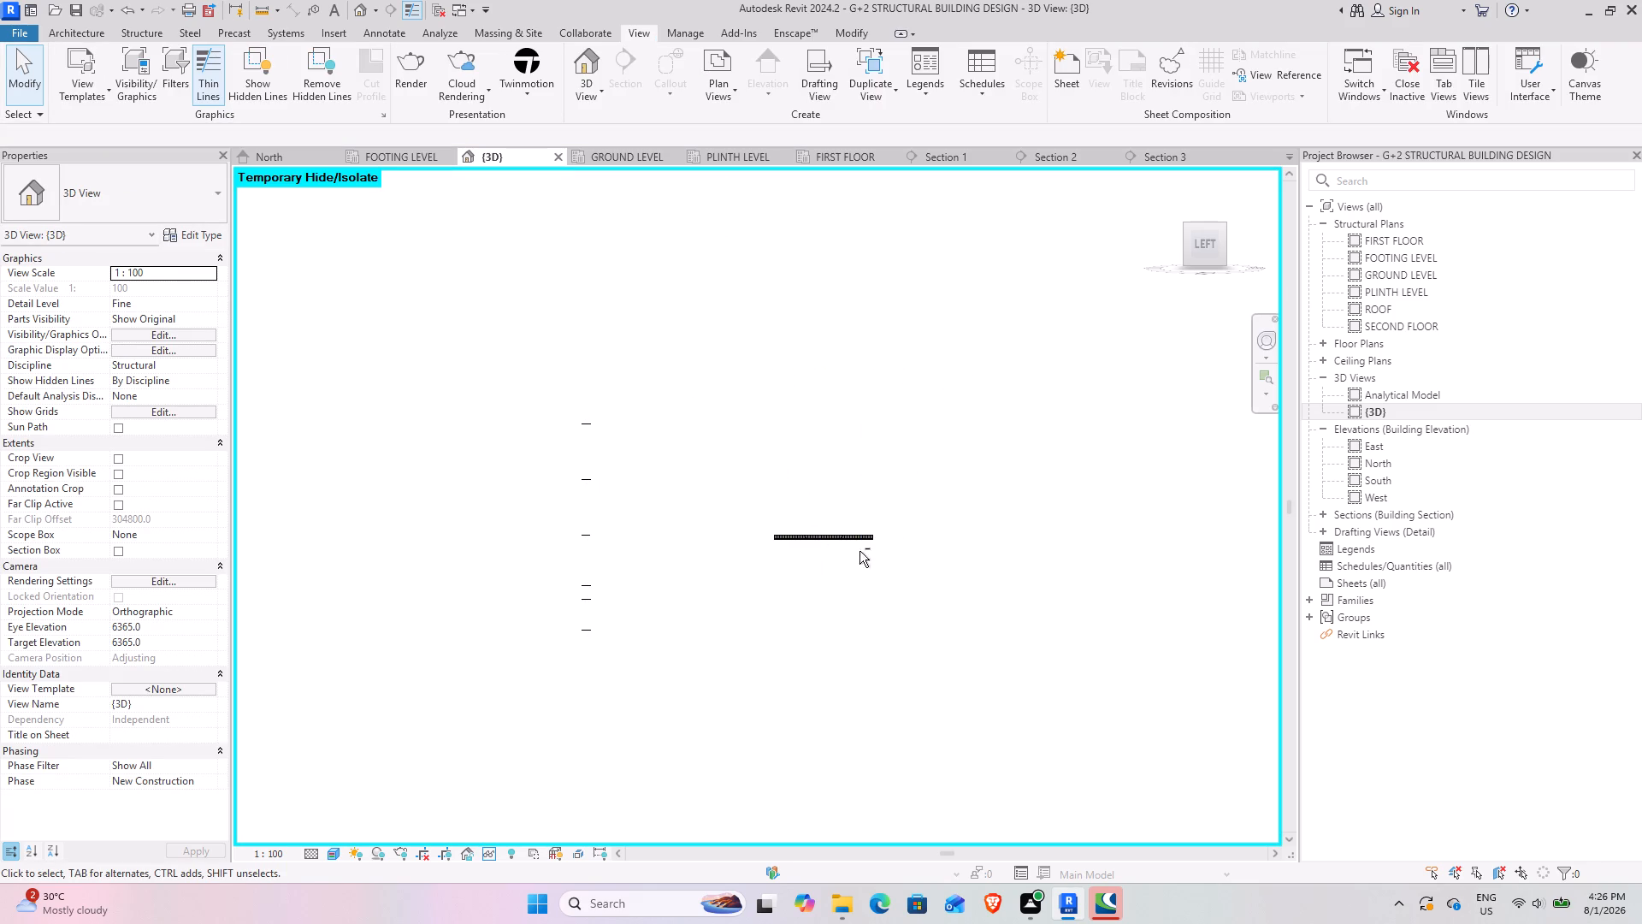
Inspect the isolated slab's straight and cranked bars from several angles, including the bends and slab edges.
{"action": "middle_click_drag", "start_coordinate": [859, 551], "coordinate": [771, 721], "text": "shift"}
{"action": "scroll", "coordinate": [779, 587], "scroll_direction": "up", "scroll_amount": 12}
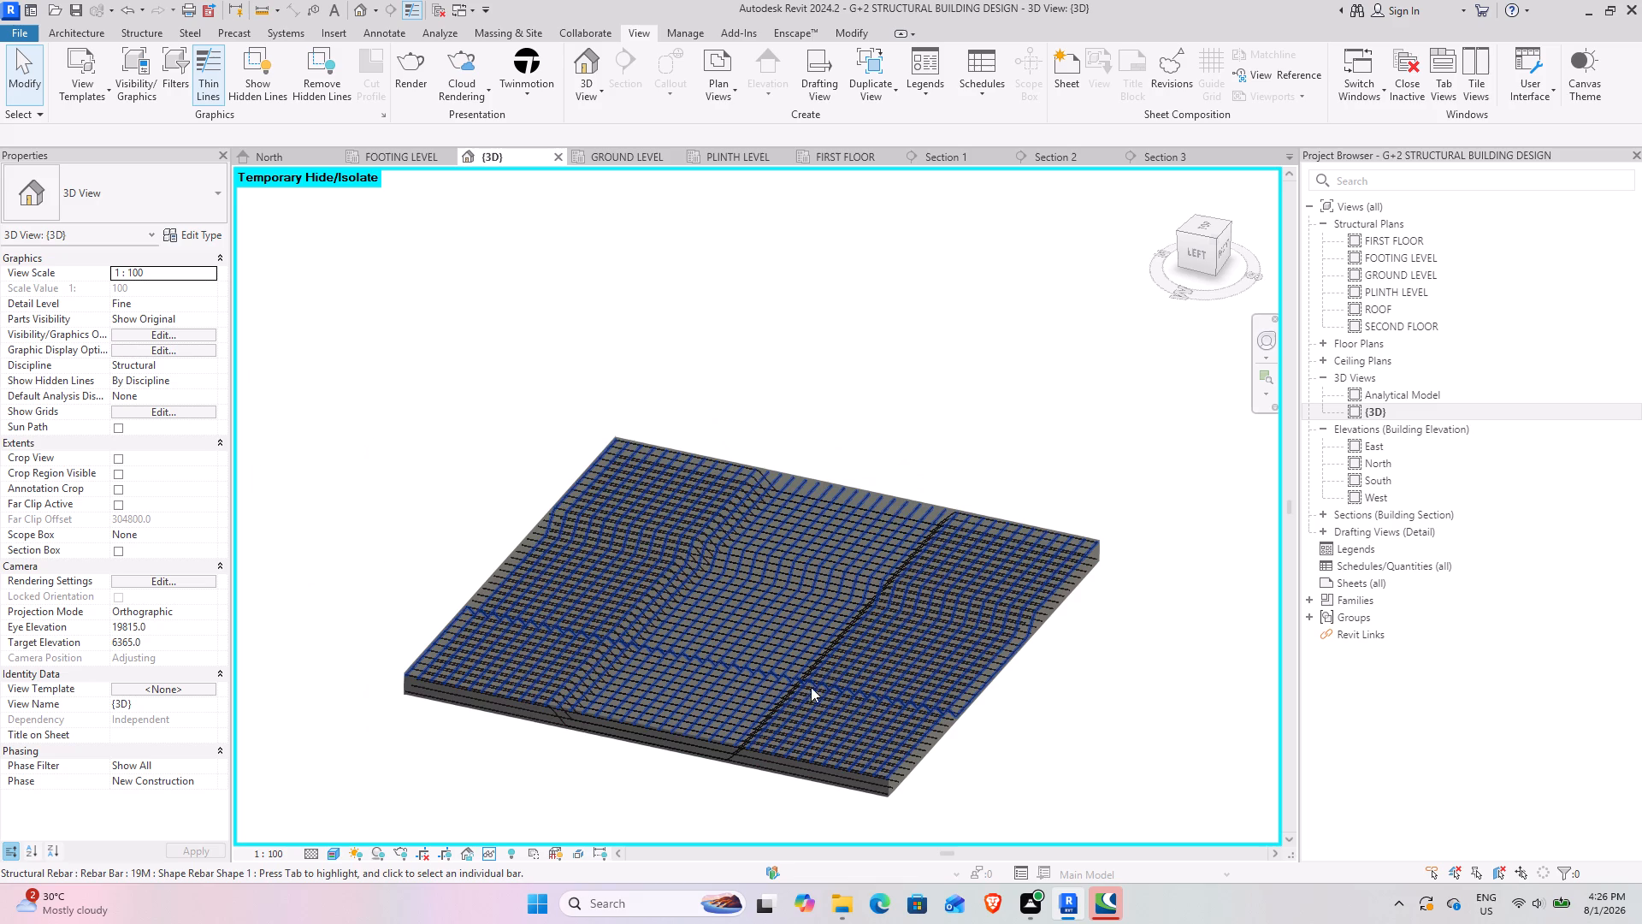
{"action": "middle_click_drag", "start_coordinate": [829, 744], "coordinate": [730, 701], "text": "shift"}
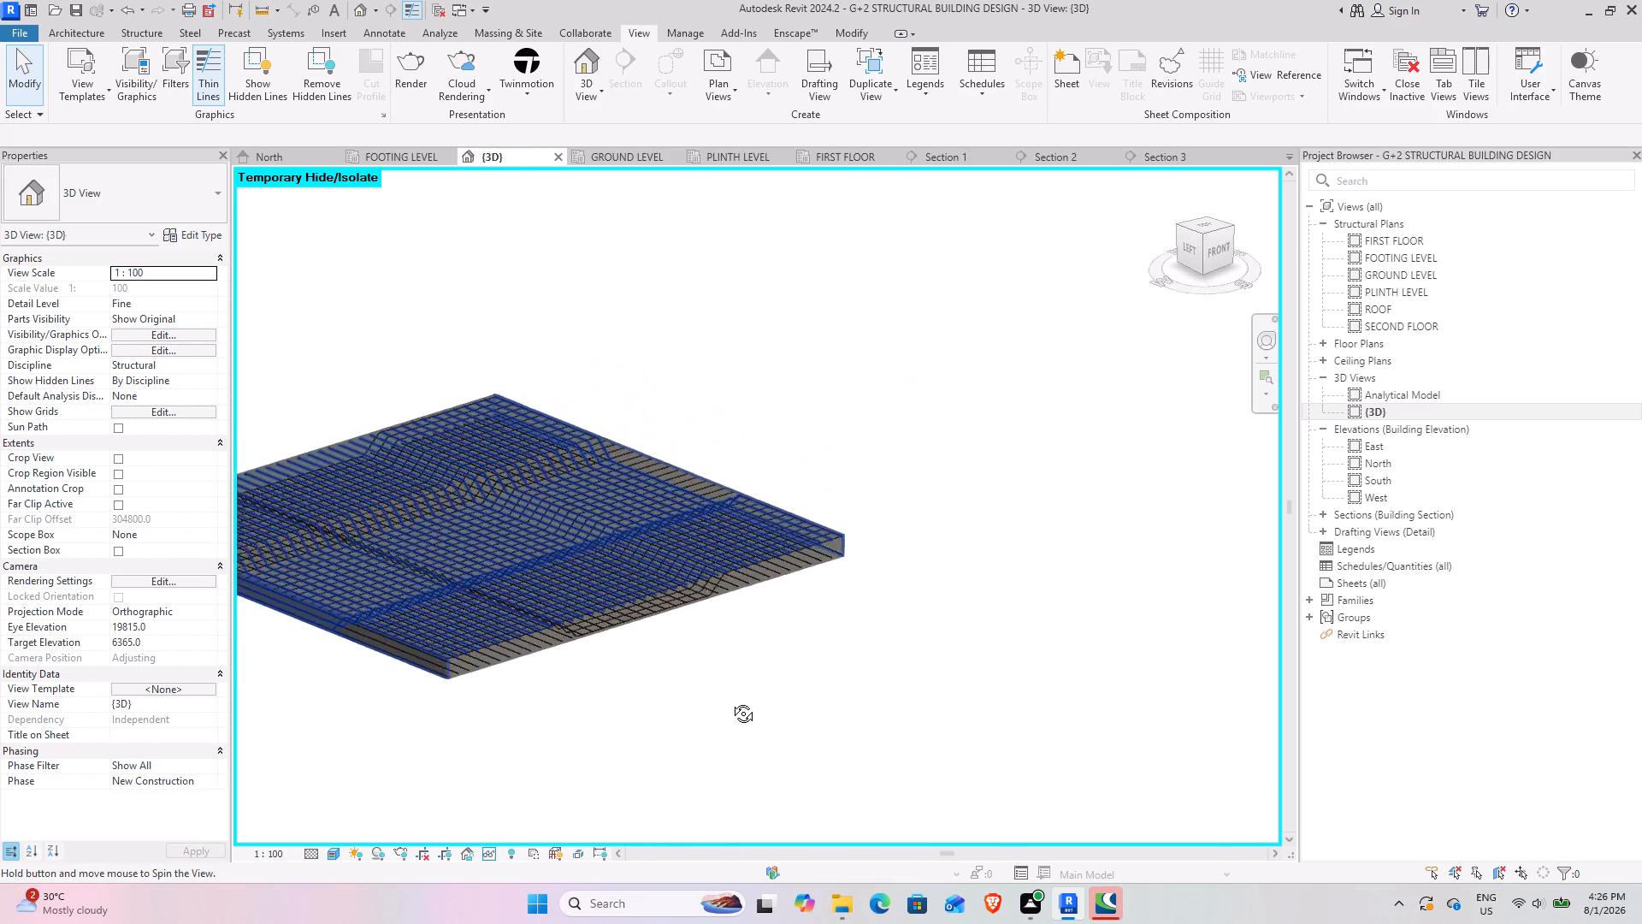
{"action": "middle_click_drag", "start_coordinate": [730, 701], "coordinate": [729, 709], "text": "shift"}
{"action": "scroll", "coordinate": [603, 651], "scroll_direction": "down", "scroll_amount": 3}
{"action": "middle_click_drag", "start_coordinate": [600, 690], "coordinate": [801, 727], "text": "shift"}
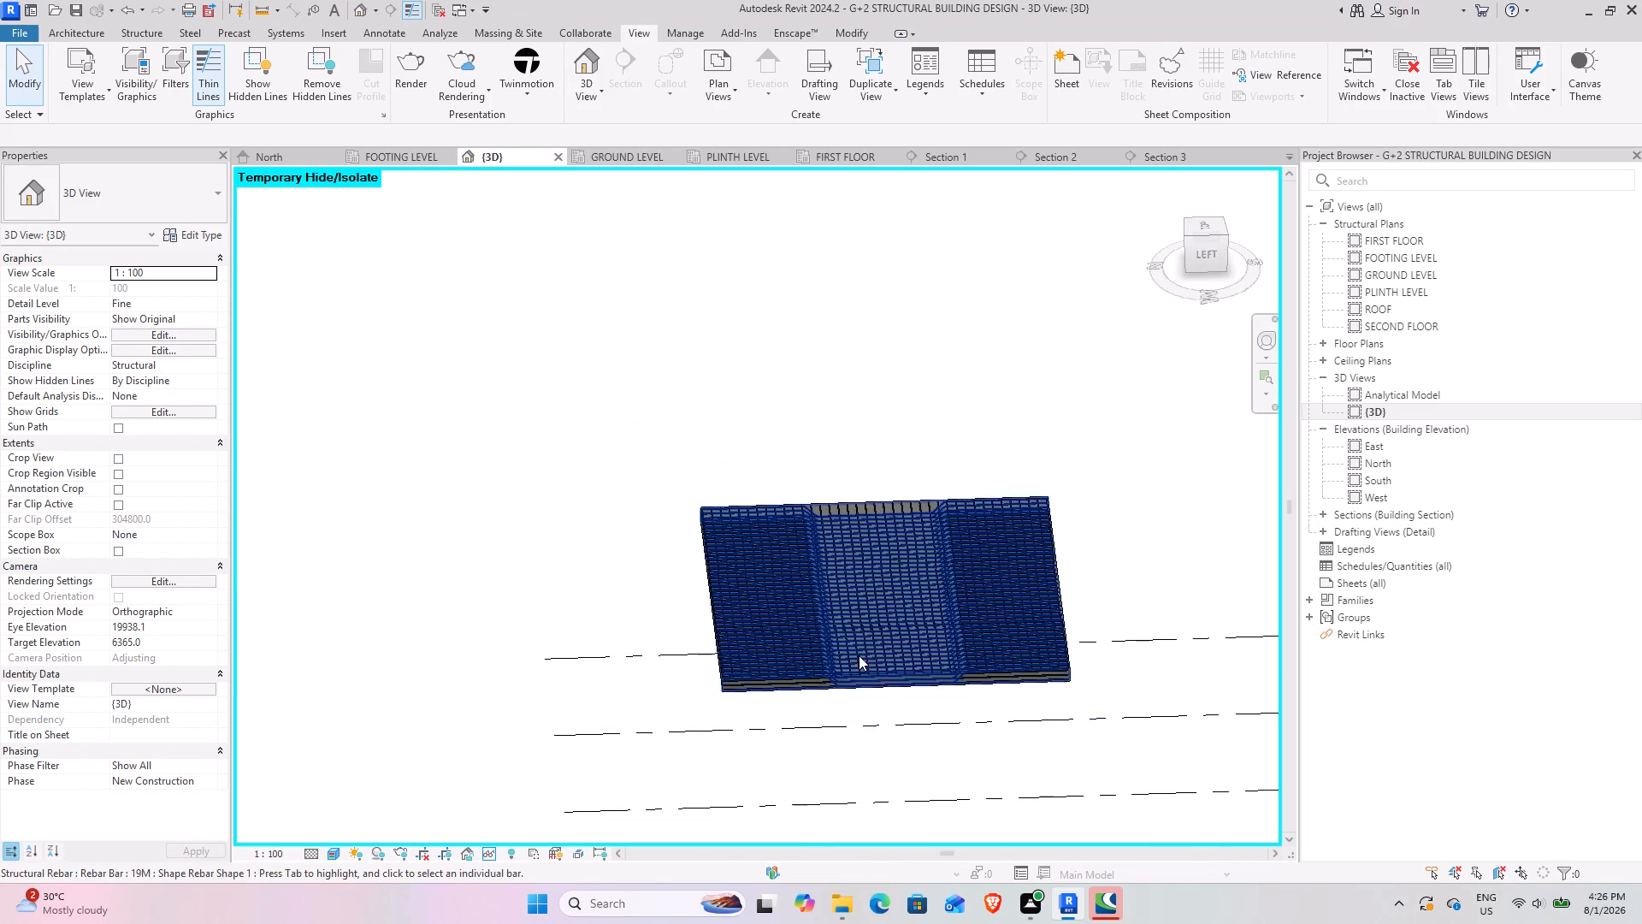
{"action": "scroll", "coordinate": [865, 641], "scroll_direction": "up", "scroll_amount": 8}
{"action": "middle_click_drag", "start_coordinate": [865, 667], "coordinate": [987, 718], "text": "shift"}
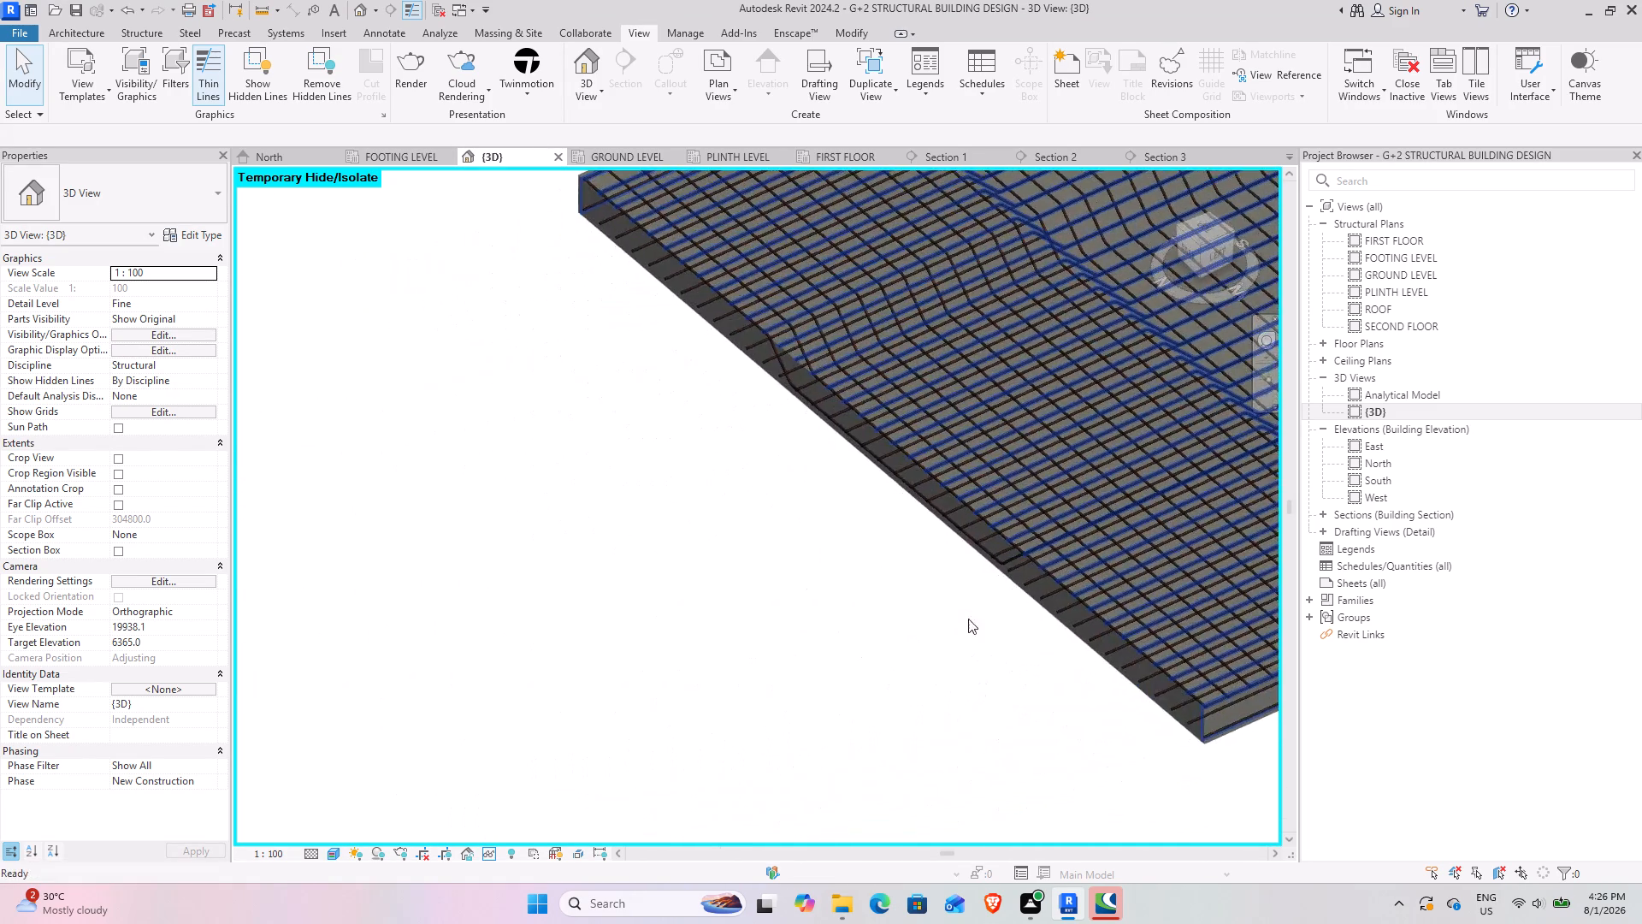
{"action": "scroll", "coordinate": [940, 532], "scroll_direction": "down", "scroll_amount": 4}
{"action": "middle_click_drag", "start_coordinate": [898, 433], "coordinate": [635, 496], "text": "shift"}
{"action": "middle_click_drag", "start_coordinate": [415, 631], "coordinate": [848, 447]}
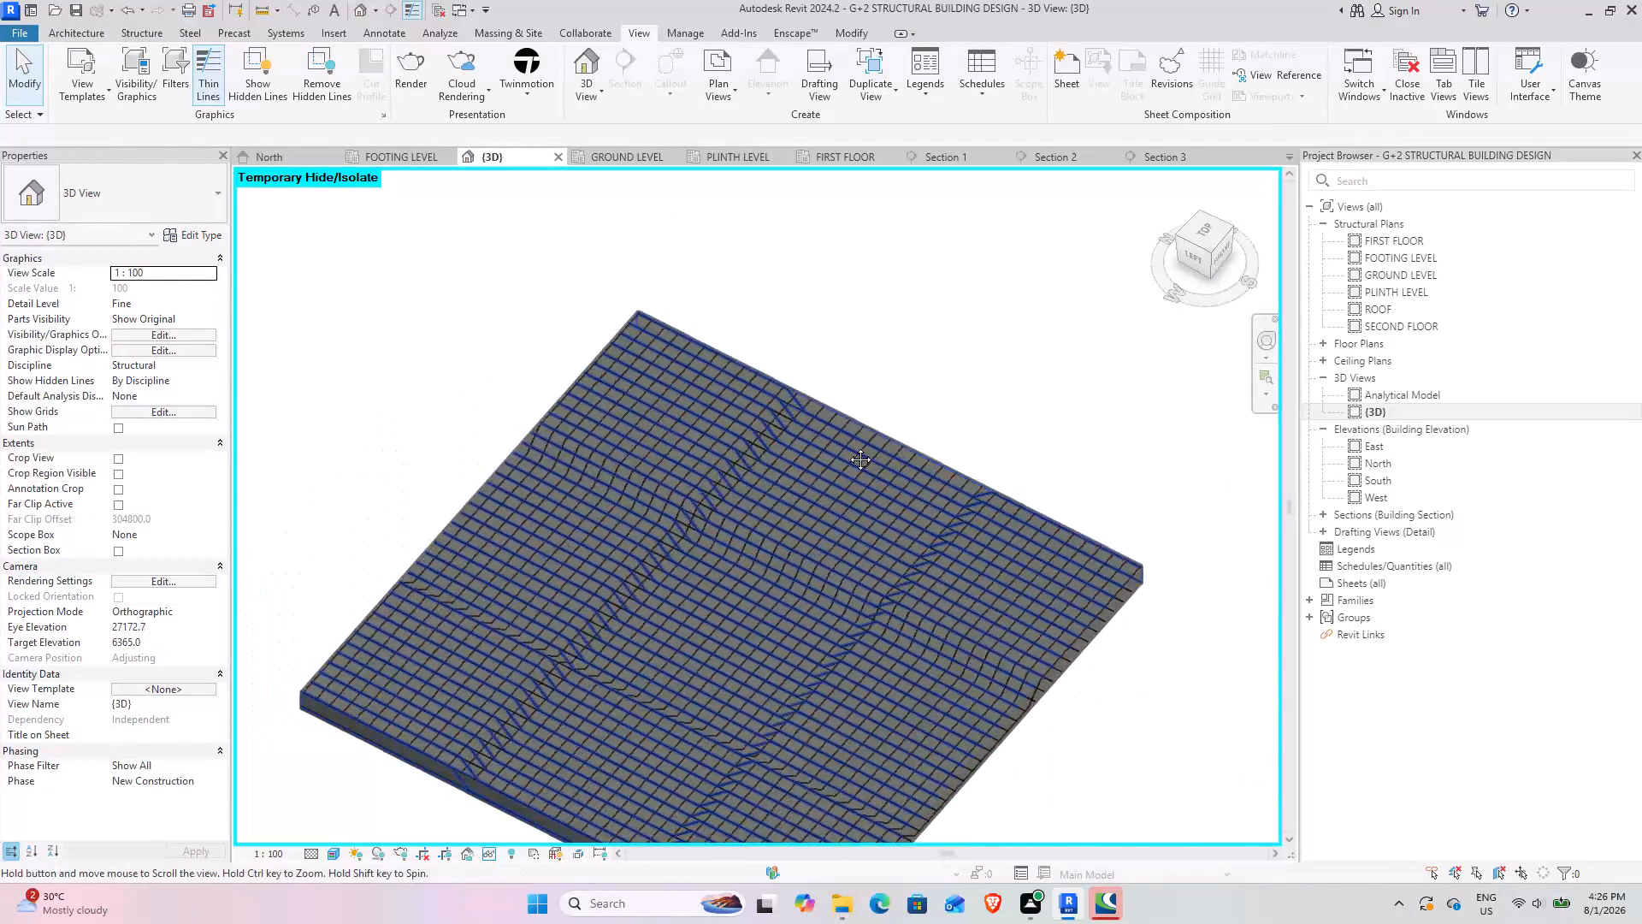
{"action": "middle_click_drag", "start_coordinate": [848, 447], "coordinate": [900, 424]}
{"action": "middle_click_drag", "start_coordinate": [800, 619], "coordinate": [668, 520], "text": "shift"}
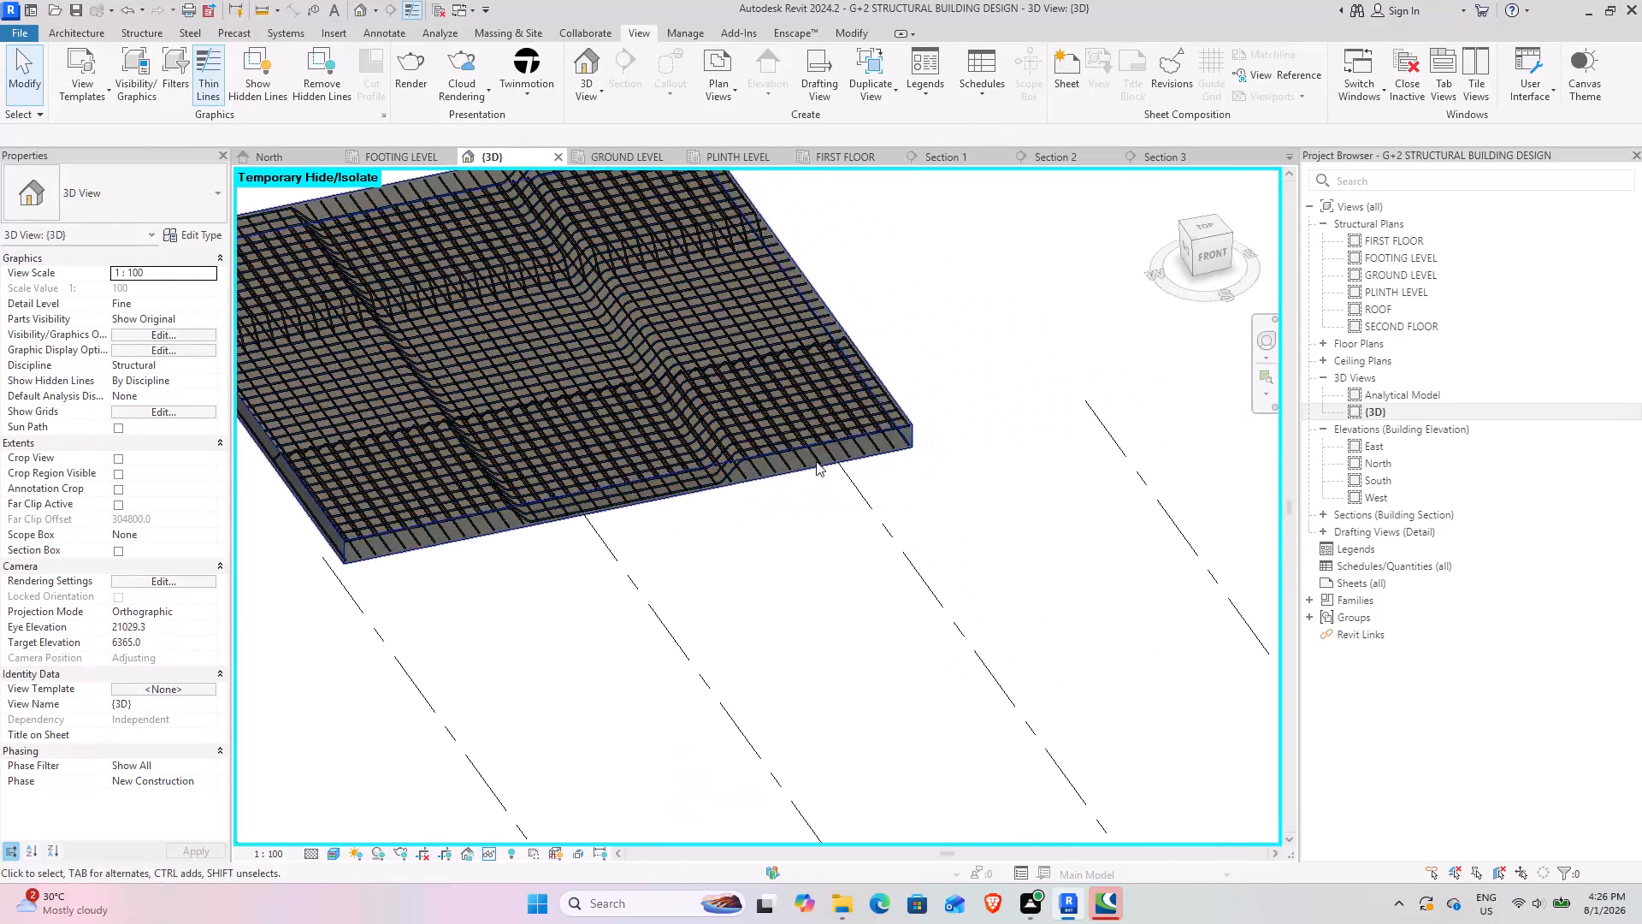
{"action": "scroll", "coordinate": [816, 461], "scroll_direction": "down", "scroll_amount": 4}
{"action": "middle_click_drag", "start_coordinate": [812, 460], "coordinate": [901, 568], "text": "shift"}
{"action": "scroll", "coordinate": [782, 435], "scroll_direction": "up", "scroll_amount": 7}
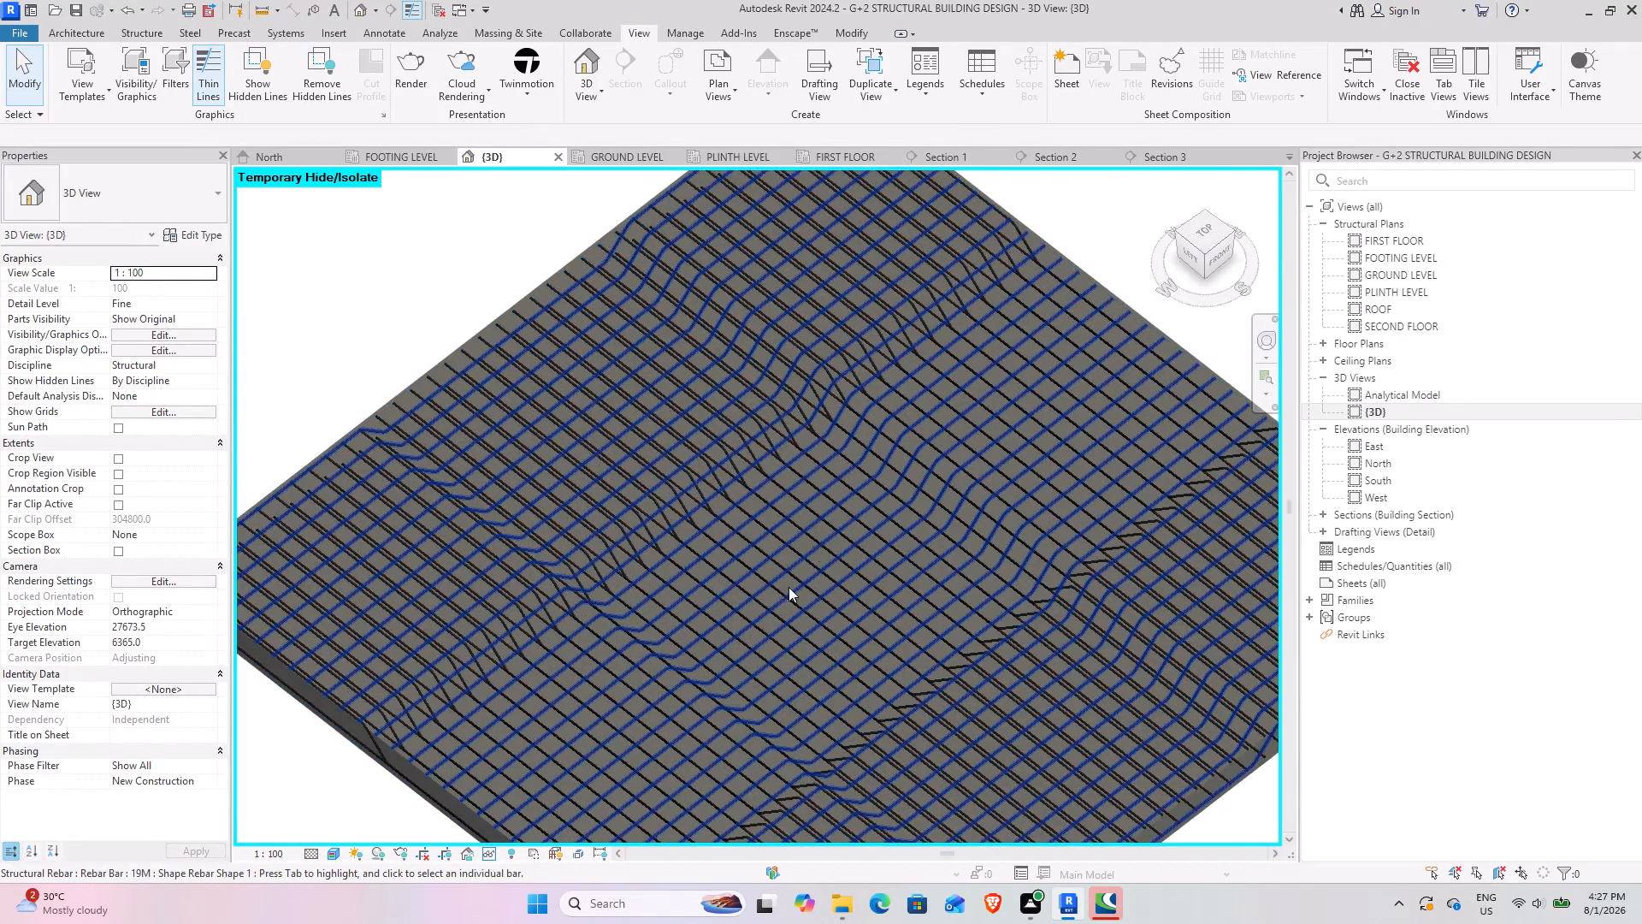
{"action": "middle_click_drag", "start_coordinate": [714, 614], "coordinate": [800, 544], "text": "shift"}
{"action": "middle_click_drag", "start_coordinate": [861, 591], "coordinate": [389, 534]}
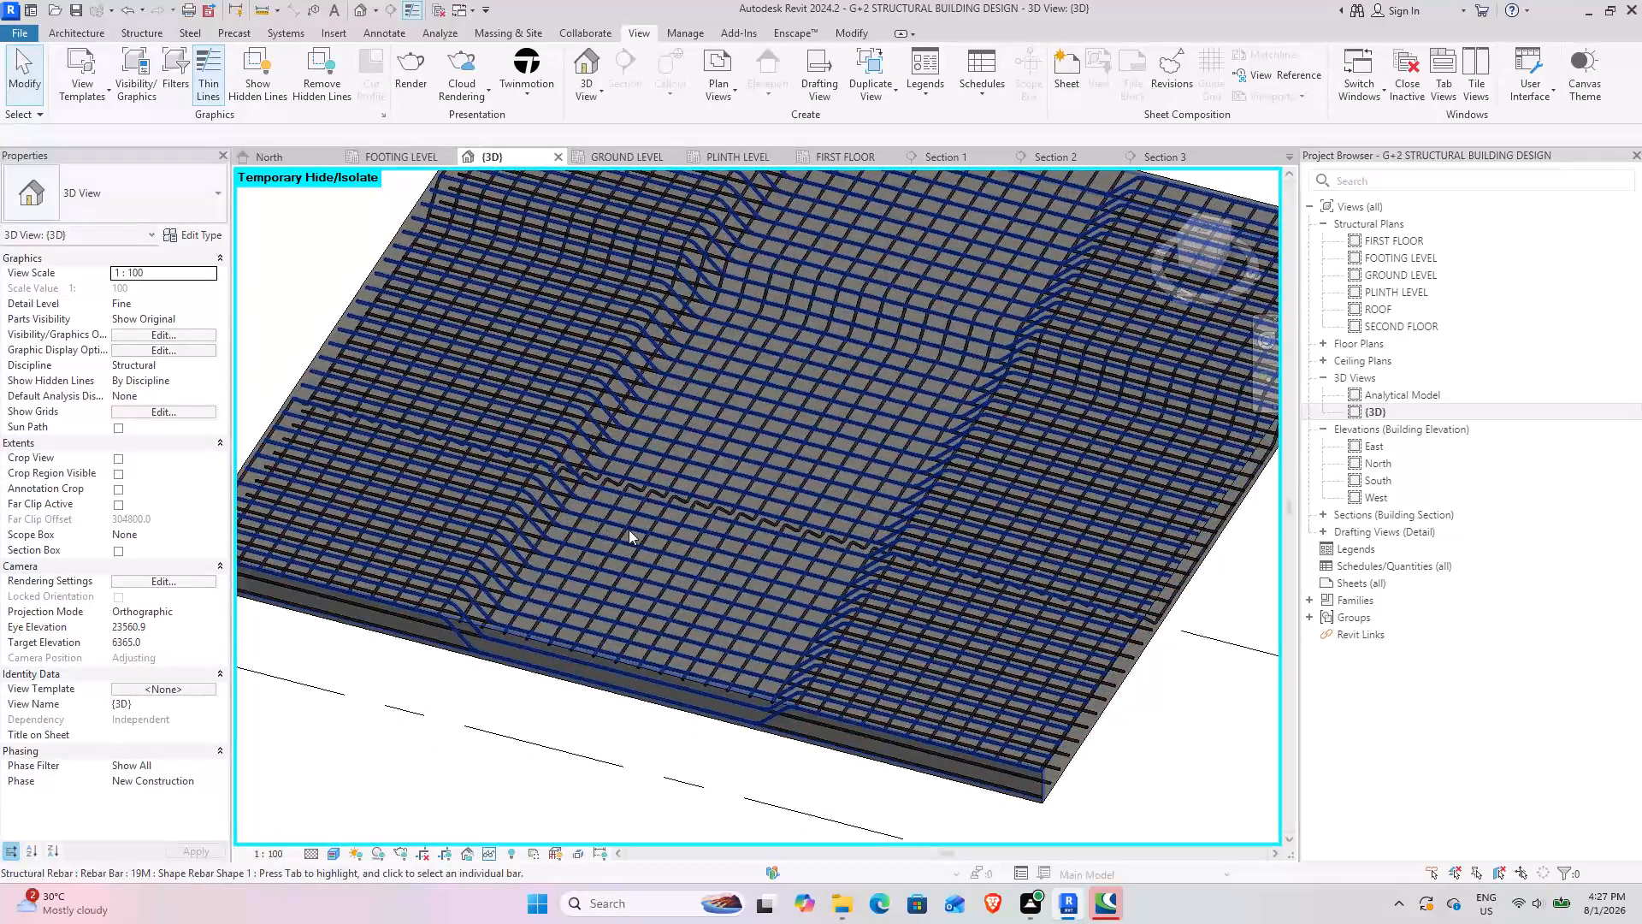
{"action": "middle_click_drag", "start_coordinate": [764, 528], "coordinate": [554, 586]}
{"action": "scroll", "coordinate": [646, 608], "scroll_direction": "up", "scroll_amount": 2}
{"action": "middle_click_drag", "start_coordinate": [580, 645], "coordinate": [654, 597], "text": "shift"}
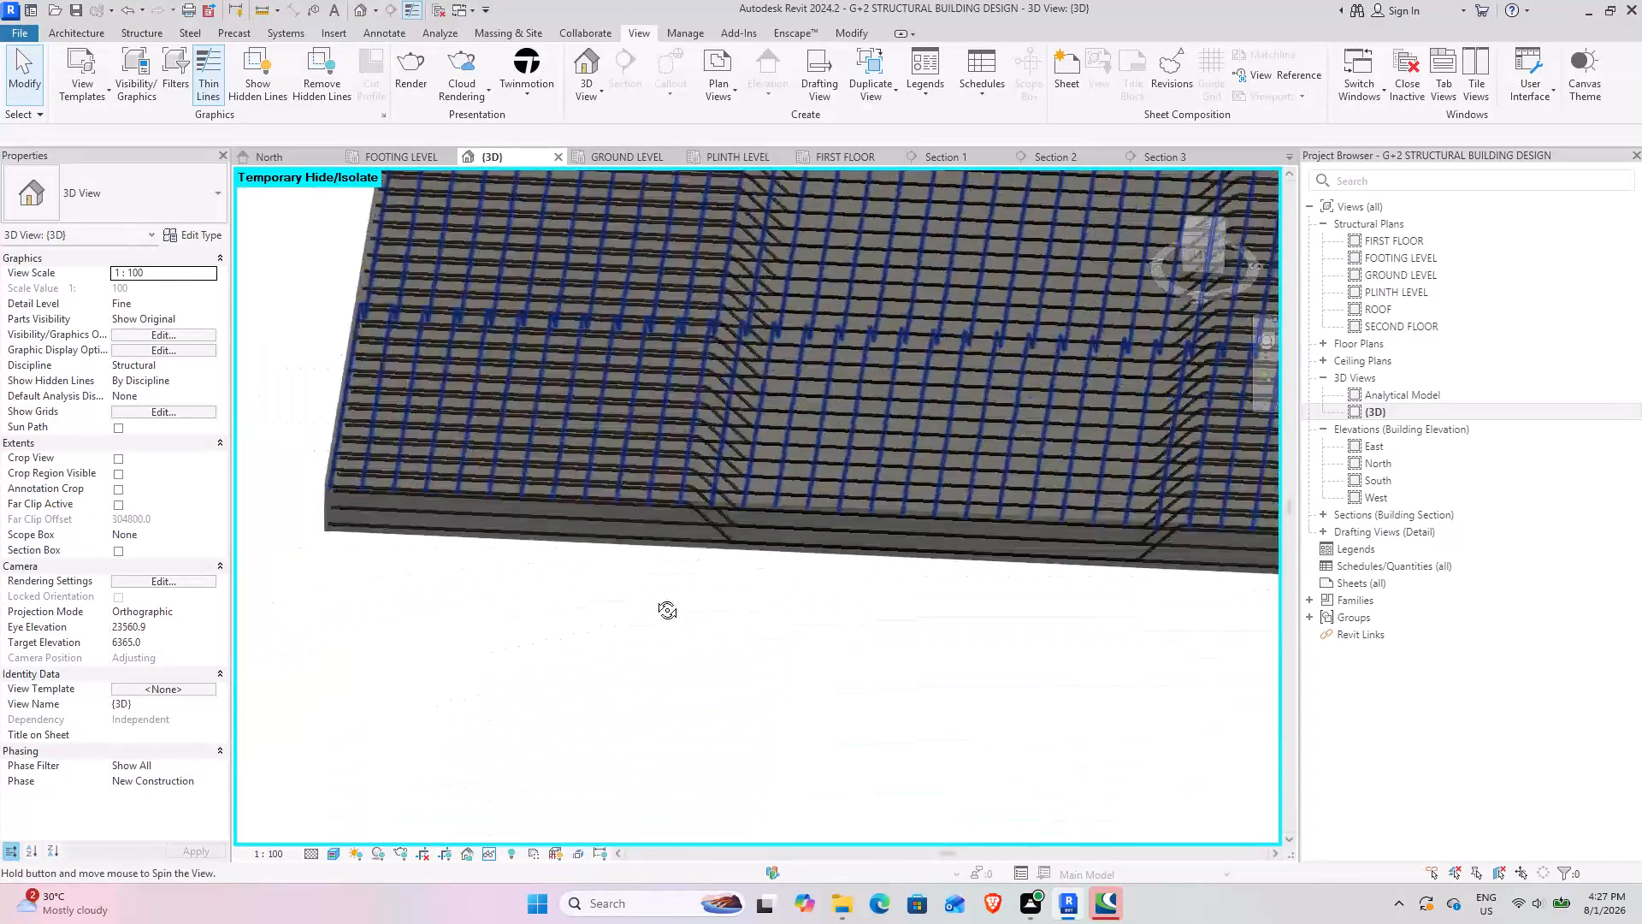
{"action": "middle_click_drag", "start_coordinate": [654, 597], "coordinate": [657, 595], "text": "shift"}
{"action": "middle_click_drag", "start_coordinate": [756, 612], "coordinate": [753, 554]}
{"action": "scroll", "coordinate": [874, 429], "scroll_direction": "down", "scroll_amount": 3}
{"action": "middle_click_drag", "start_coordinate": [904, 432], "coordinate": [792, 504]}
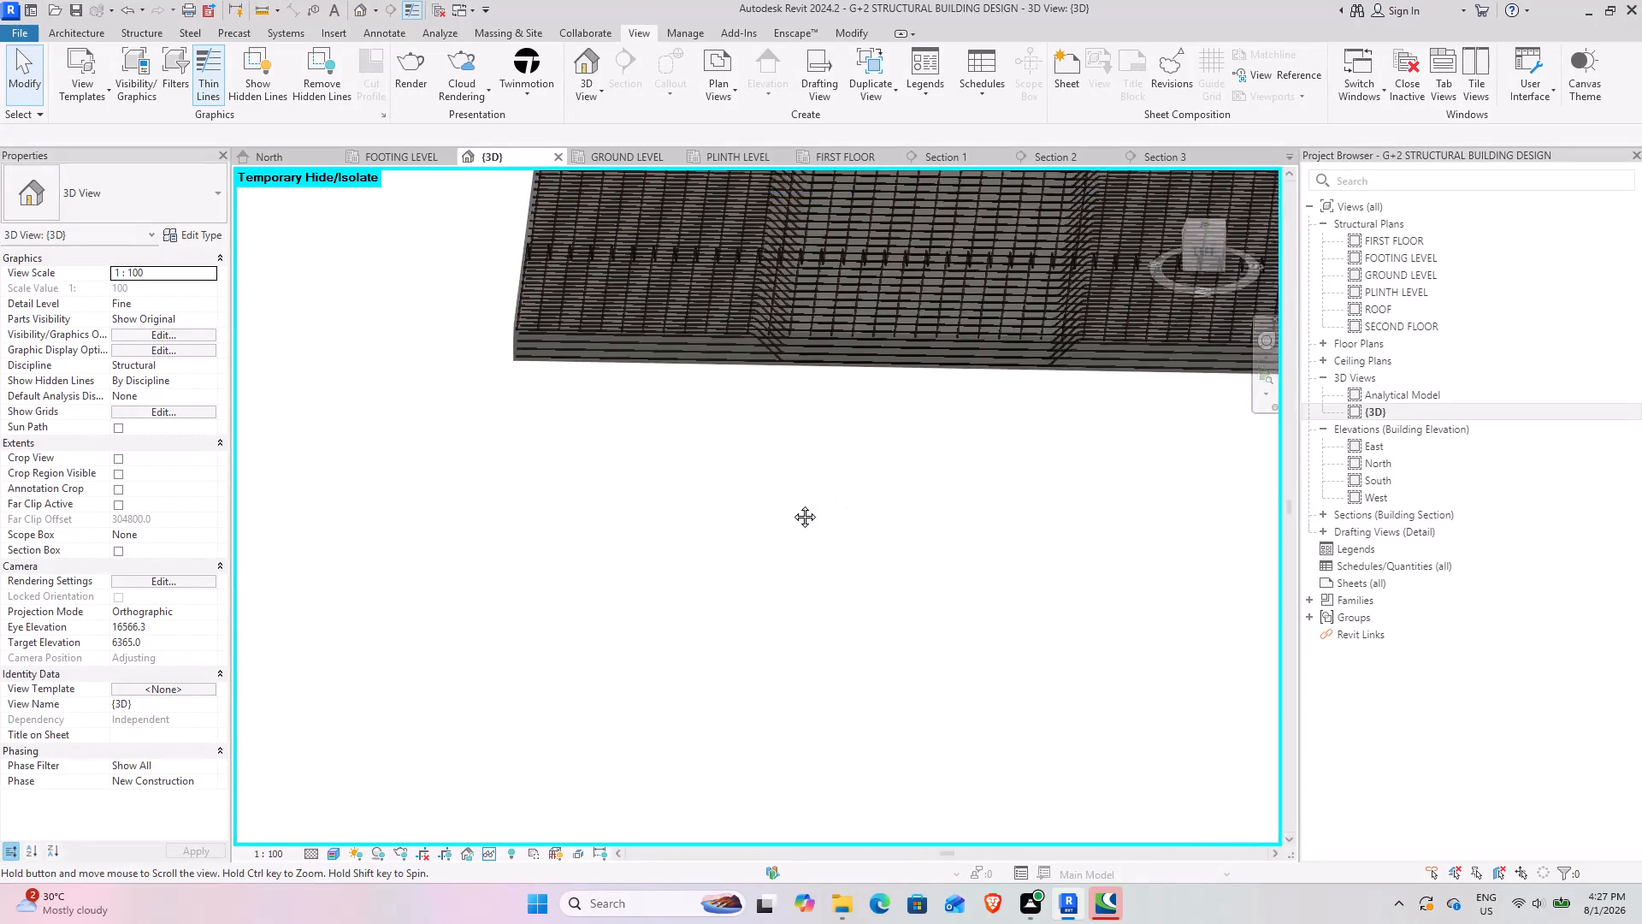
{"action": "middle_click_drag", "start_coordinate": [792, 504], "coordinate": [535, 683]}
{"action": "middle_click_drag", "start_coordinate": [642, 695], "coordinate": [673, 595]}
{"action": "middle_click_drag", "start_coordinate": [811, 418], "coordinate": [673, 707]}
{"action": "middle_click_drag", "start_coordinate": [812, 536], "coordinate": [783, 534], "text": "shift"}
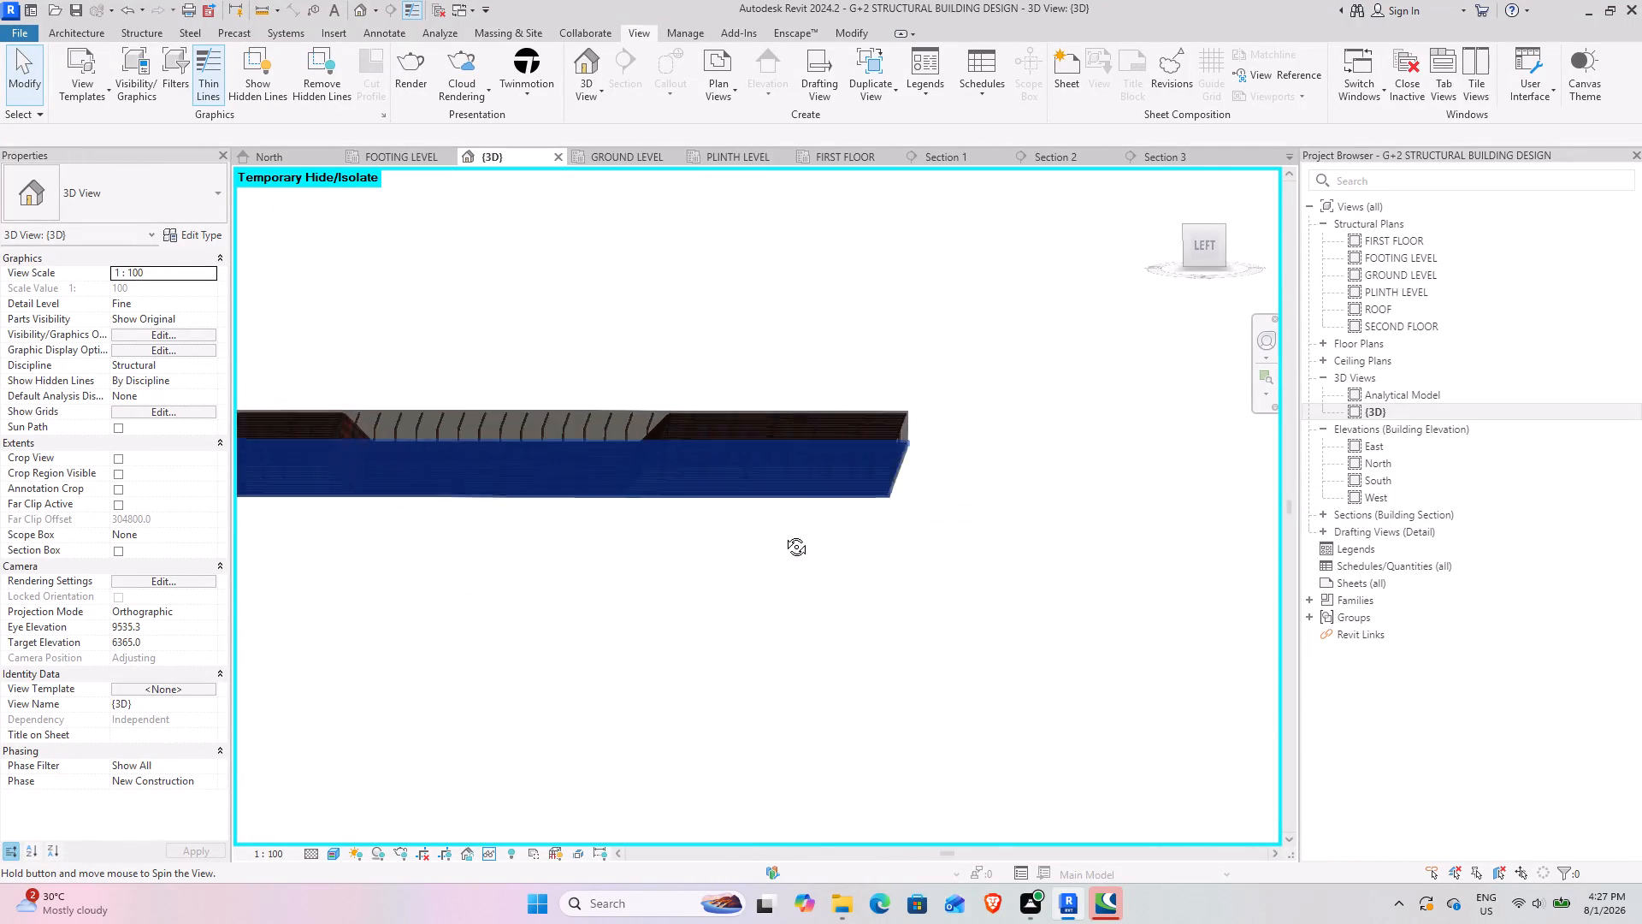
{"action": "middle_click_drag", "start_coordinate": [783, 534], "coordinate": [767, 665], "text": "shift"}
{"action": "middle_click_drag", "start_coordinate": [605, 679], "coordinate": [721, 485]}
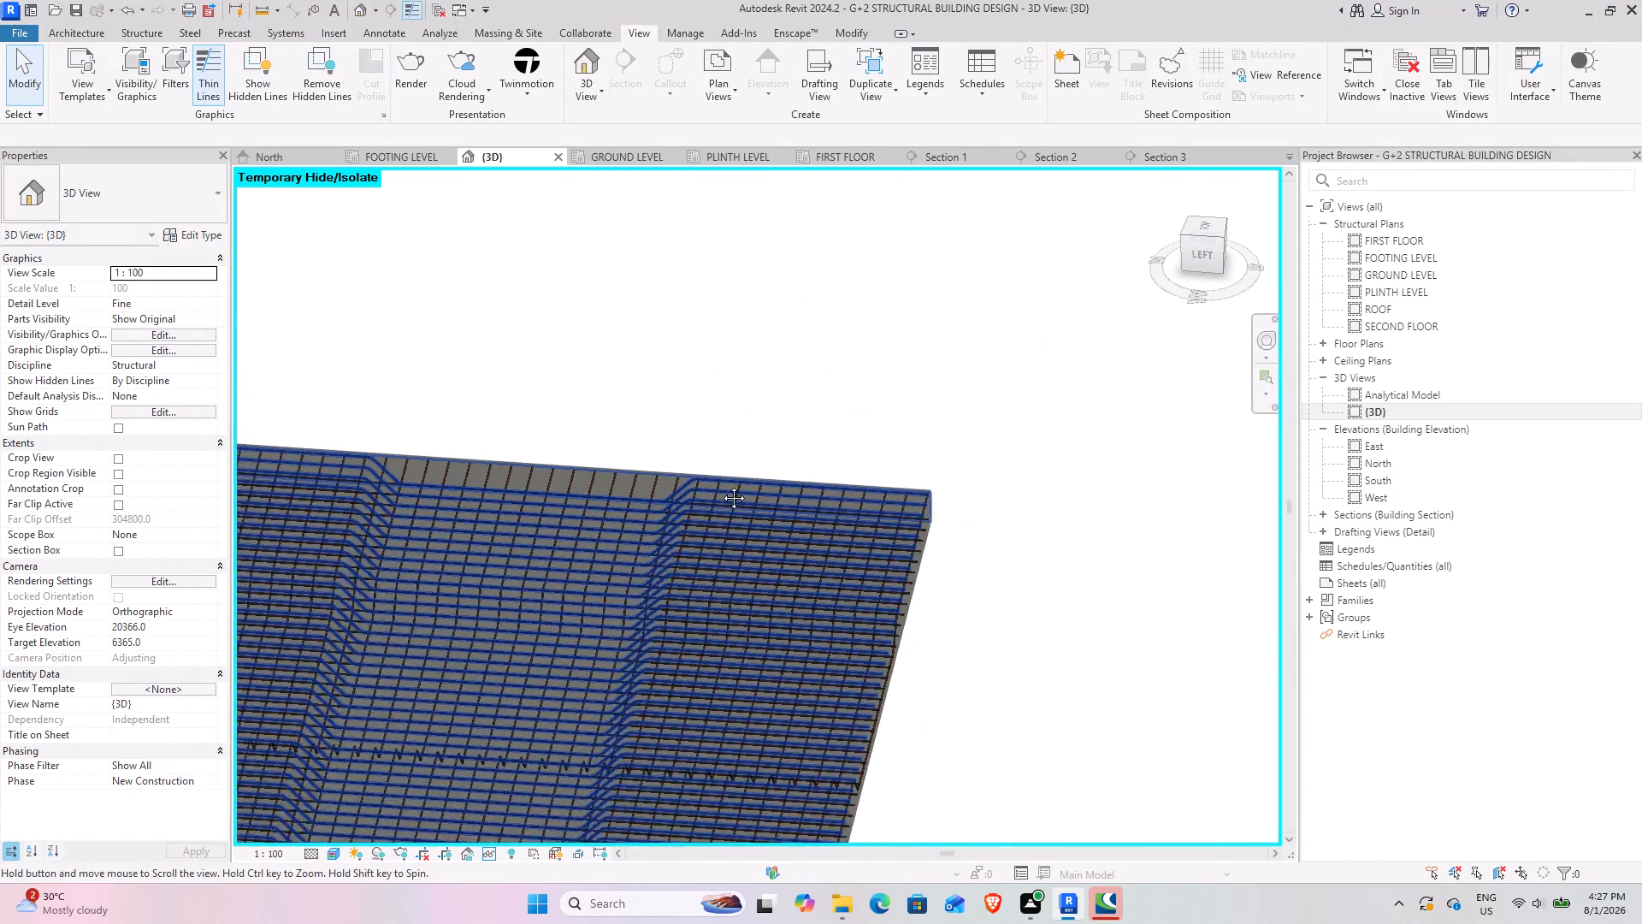
{"action": "middle_click_drag", "start_coordinate": [721, 485], "coordinate": [751, 426]}
{"action": "middle_click_drag", "start_coordinate": [630, 635], "coordinate": [735, 504]}
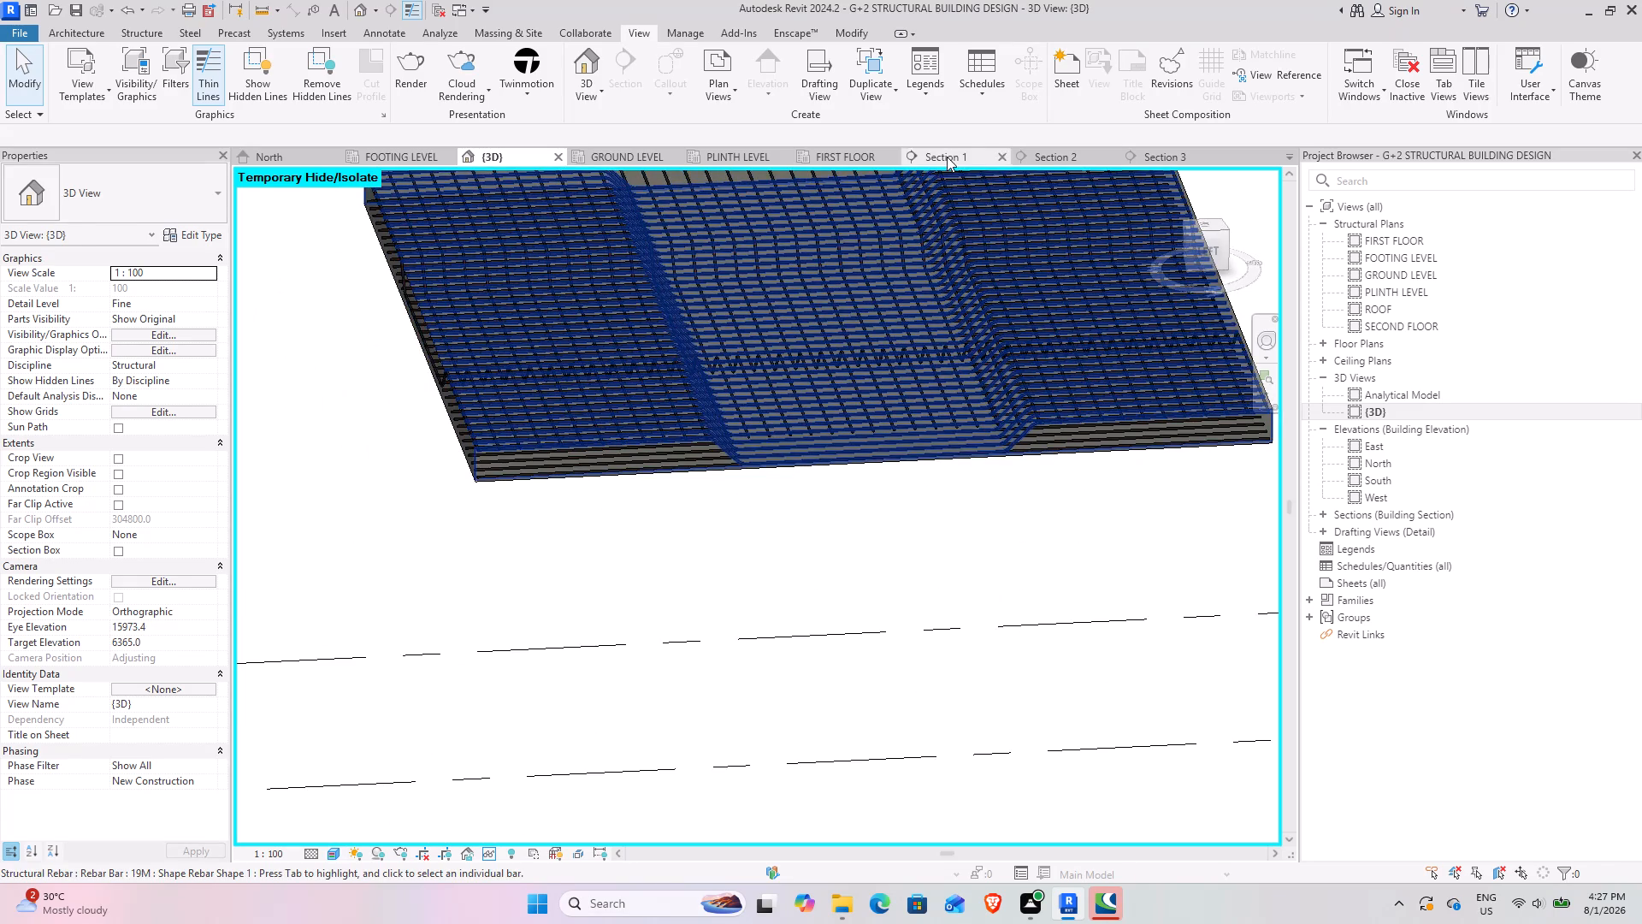
In Section 3, start placing 19M structural rebar on the current work plane with the orientation perpendicular to cover.
{"action": "left_click", "coordinate": [947, 157]}
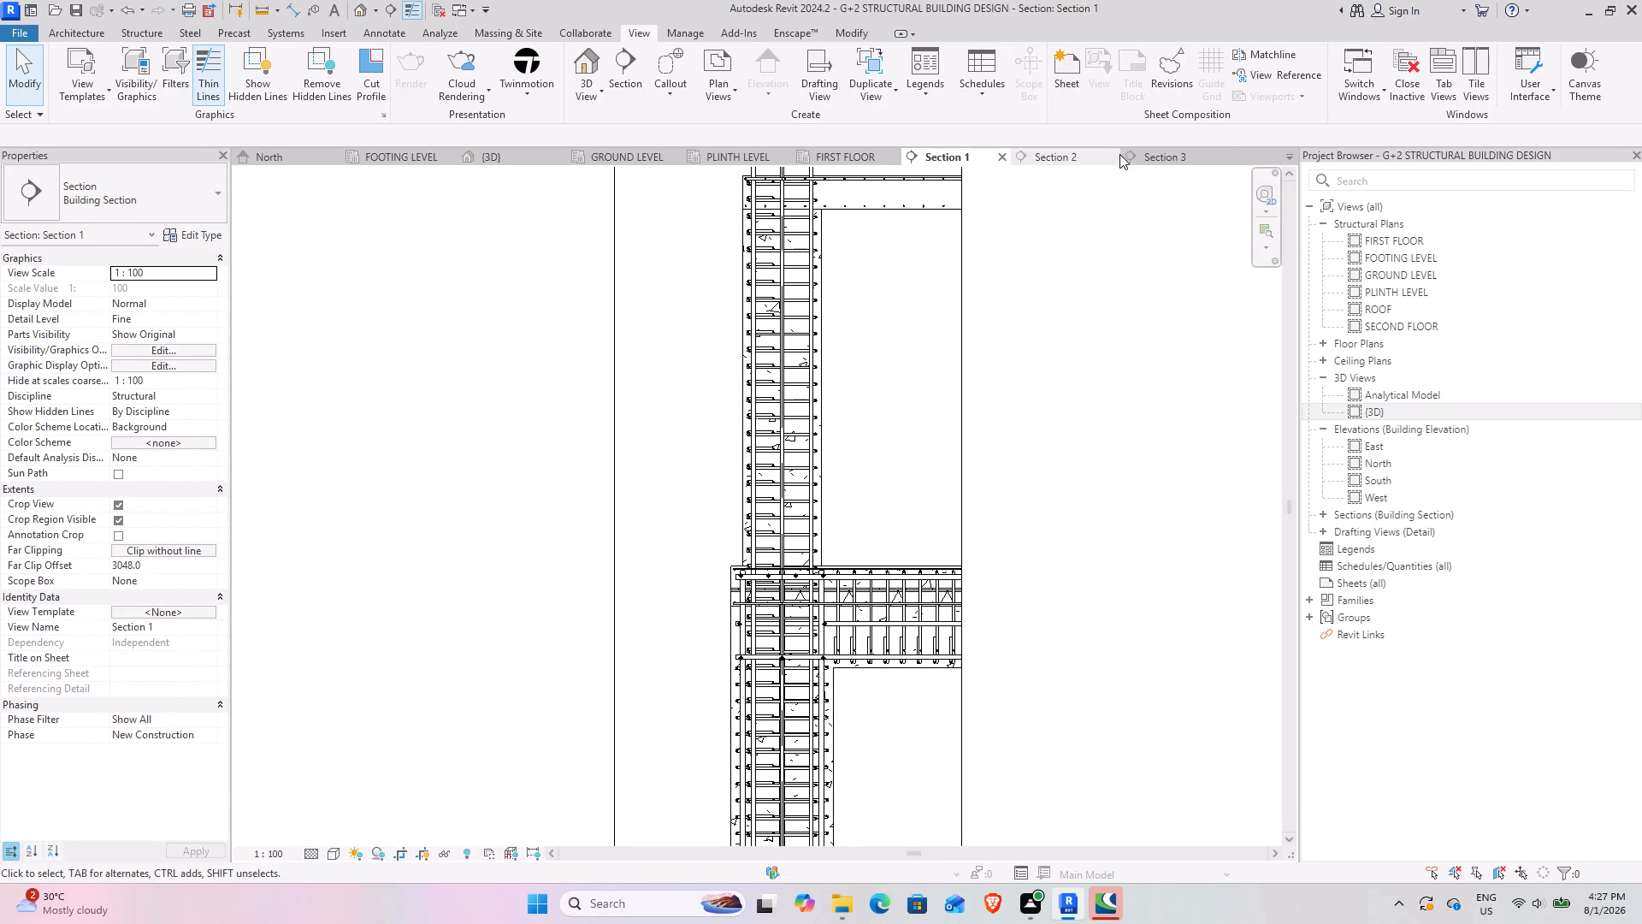
{"action": "left_click", "coordinate": [1143, 147]}
{"action": "left_click", "coordinate": [1144, 157]}
{"action": "scroll", "coordinate": [819, 509], "scroll_direction": "down", "scroll_amount": 4}
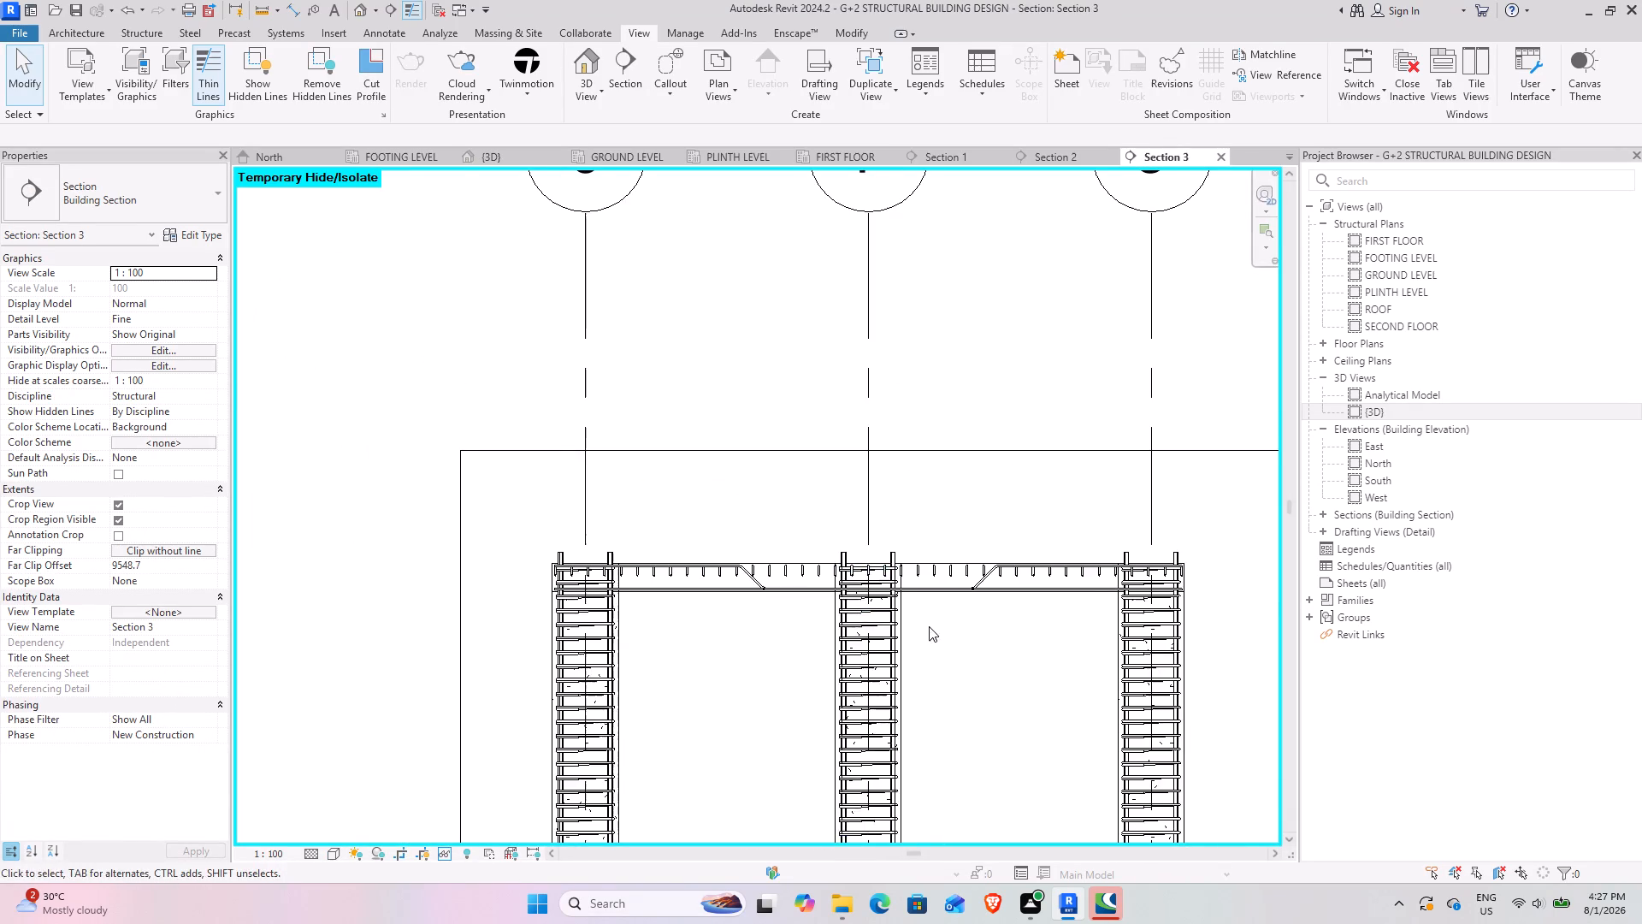
{"action": "middle_click_drag", "start_coordinate": [918, 625], "coordinate": [859, 591]}
{"action": "scroll", "coordinate": [961, 532], "scroll_direction": "up", "scroll_amount": 11}
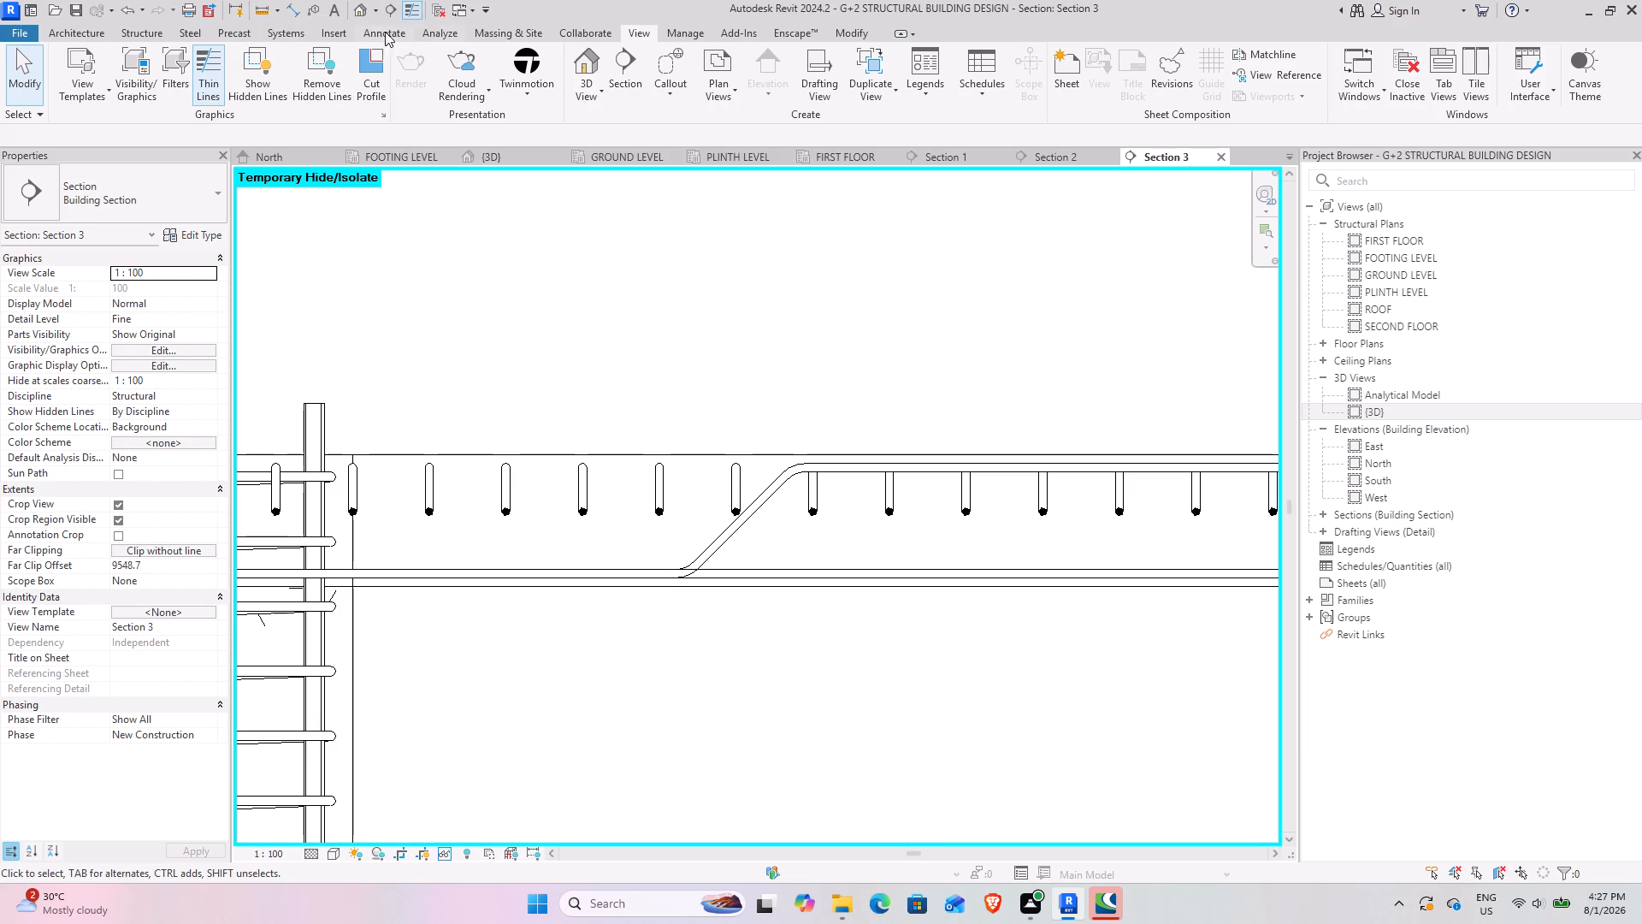
{"action": "left_click", "coordinate": [133, 27]}
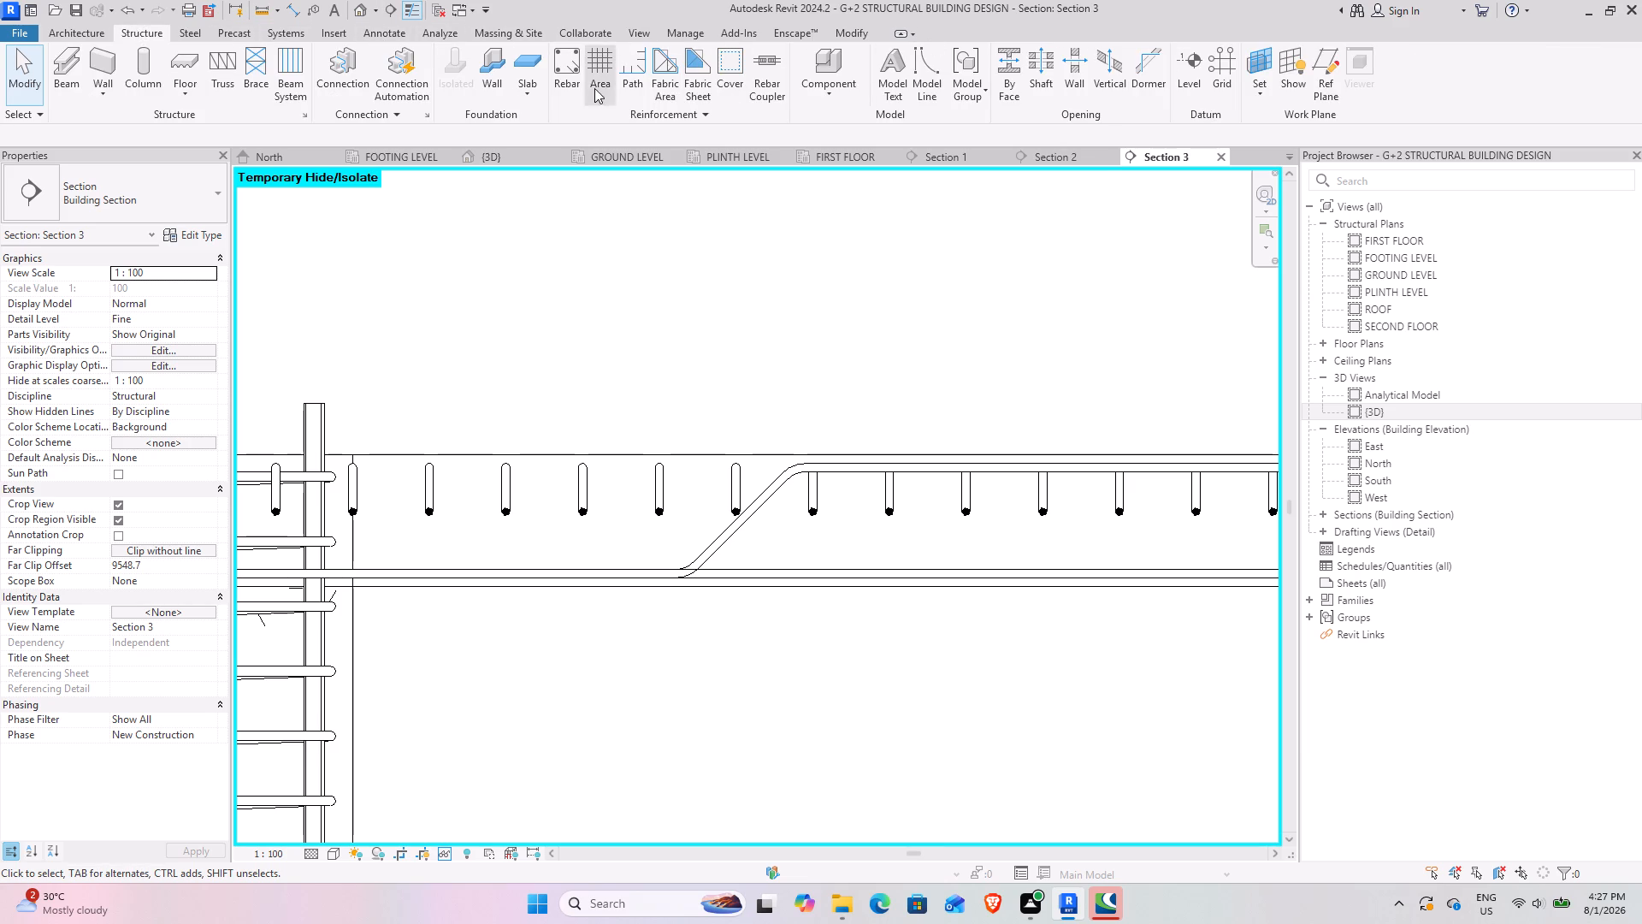
{"action": "left_click", "coordinate": [563, 75]}
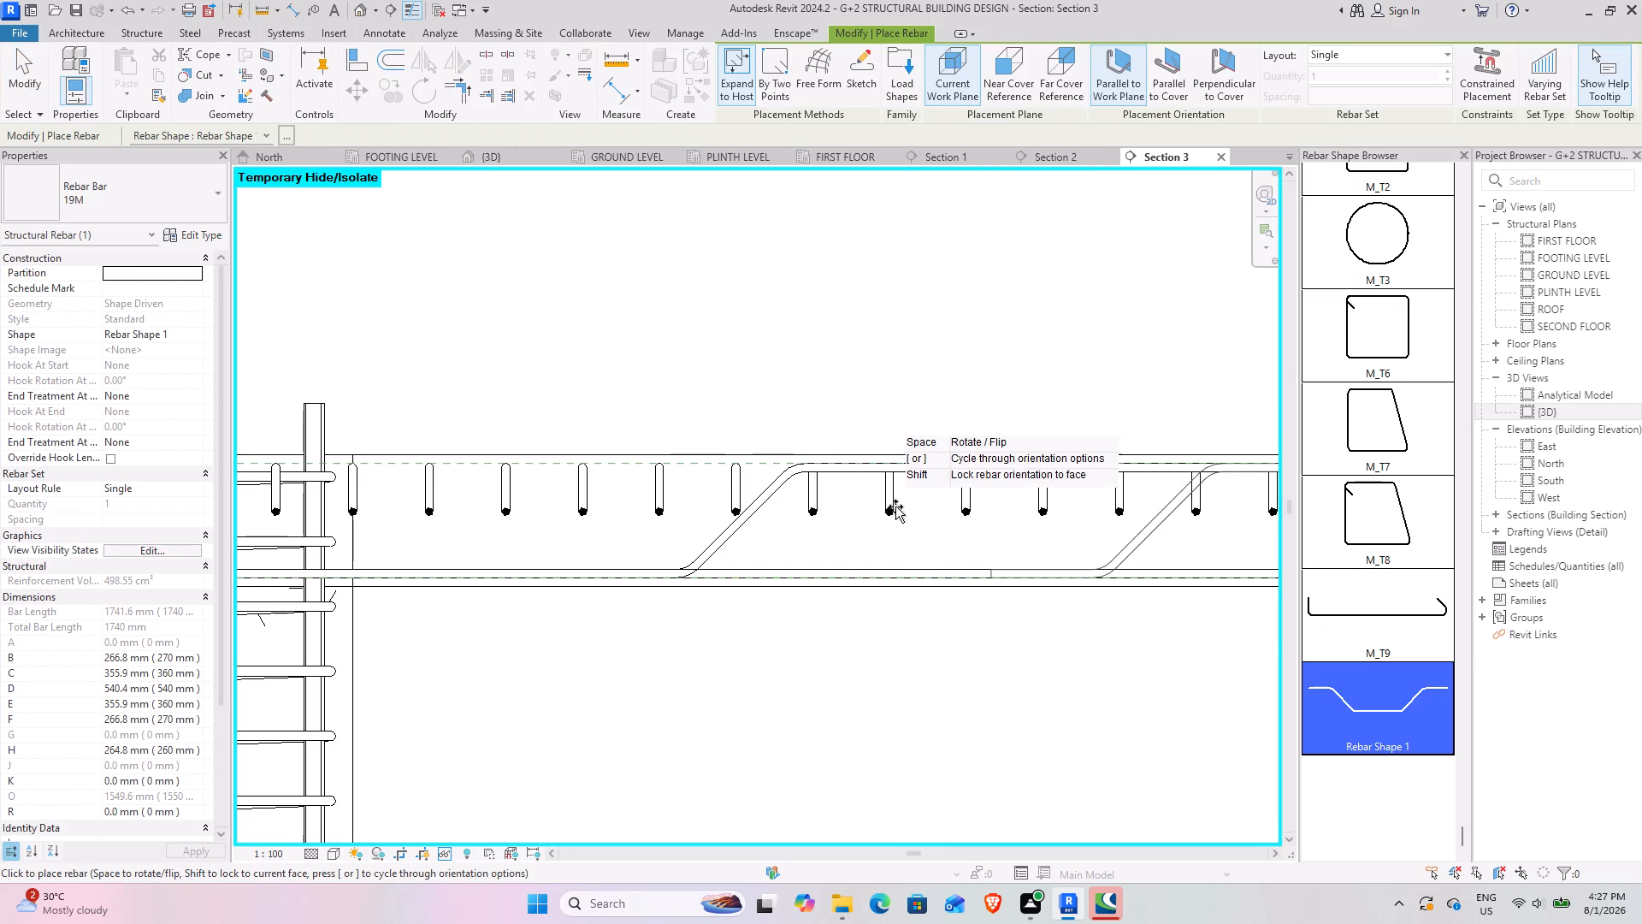
{"action": "left_click", "coordinate": [1211, 73]}
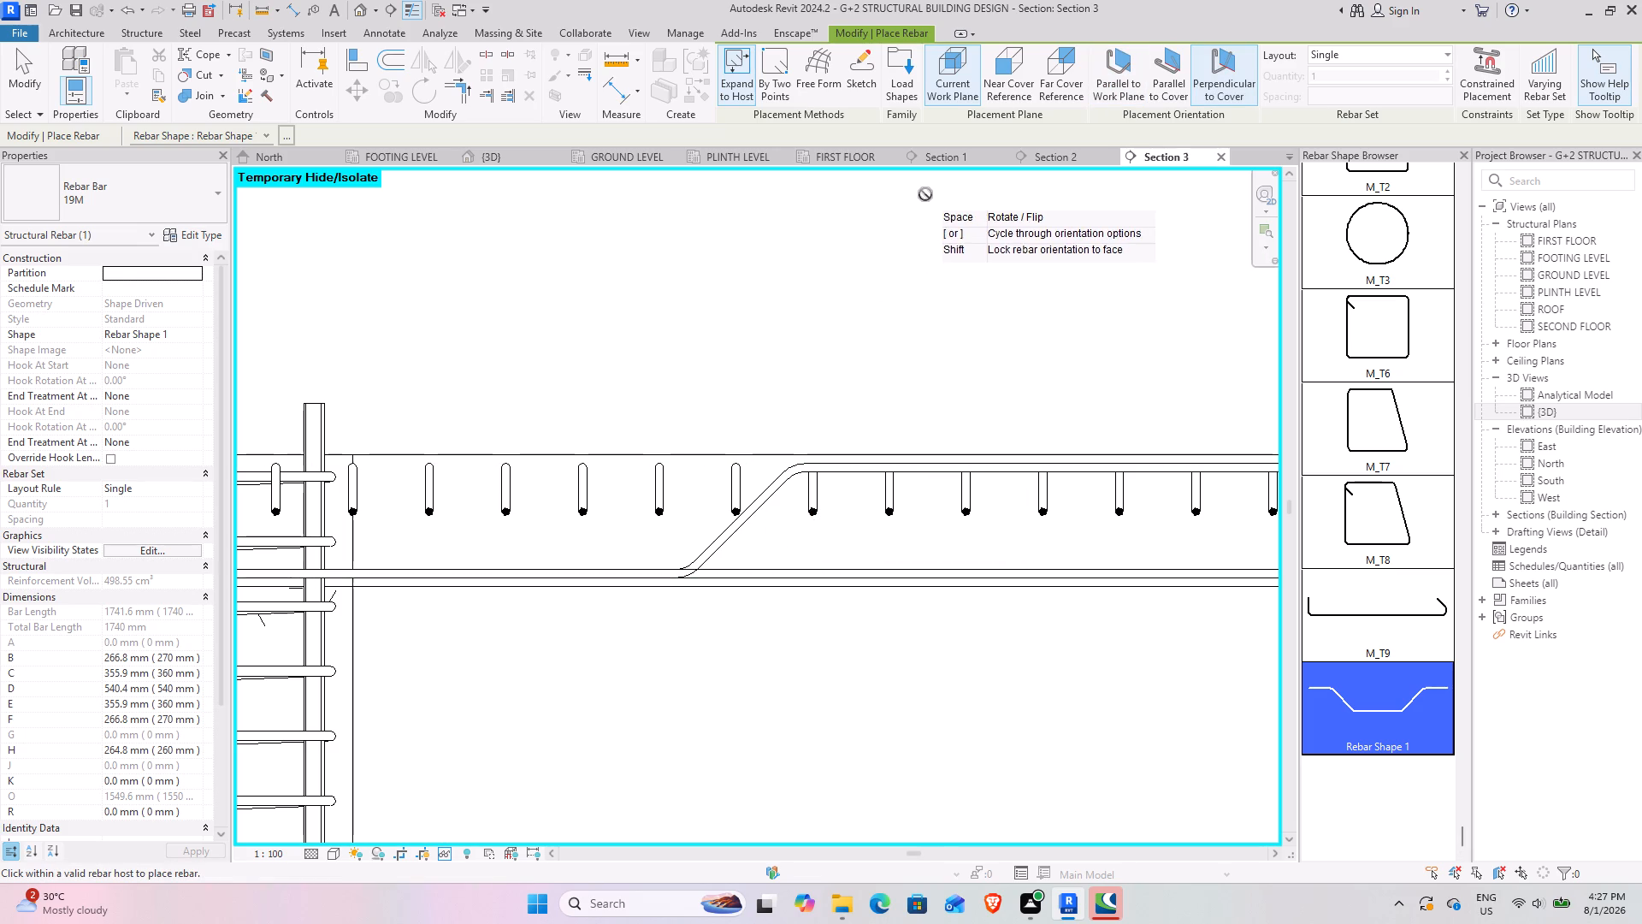
{"action": "left_click", "coordinate": [1070, 66]}
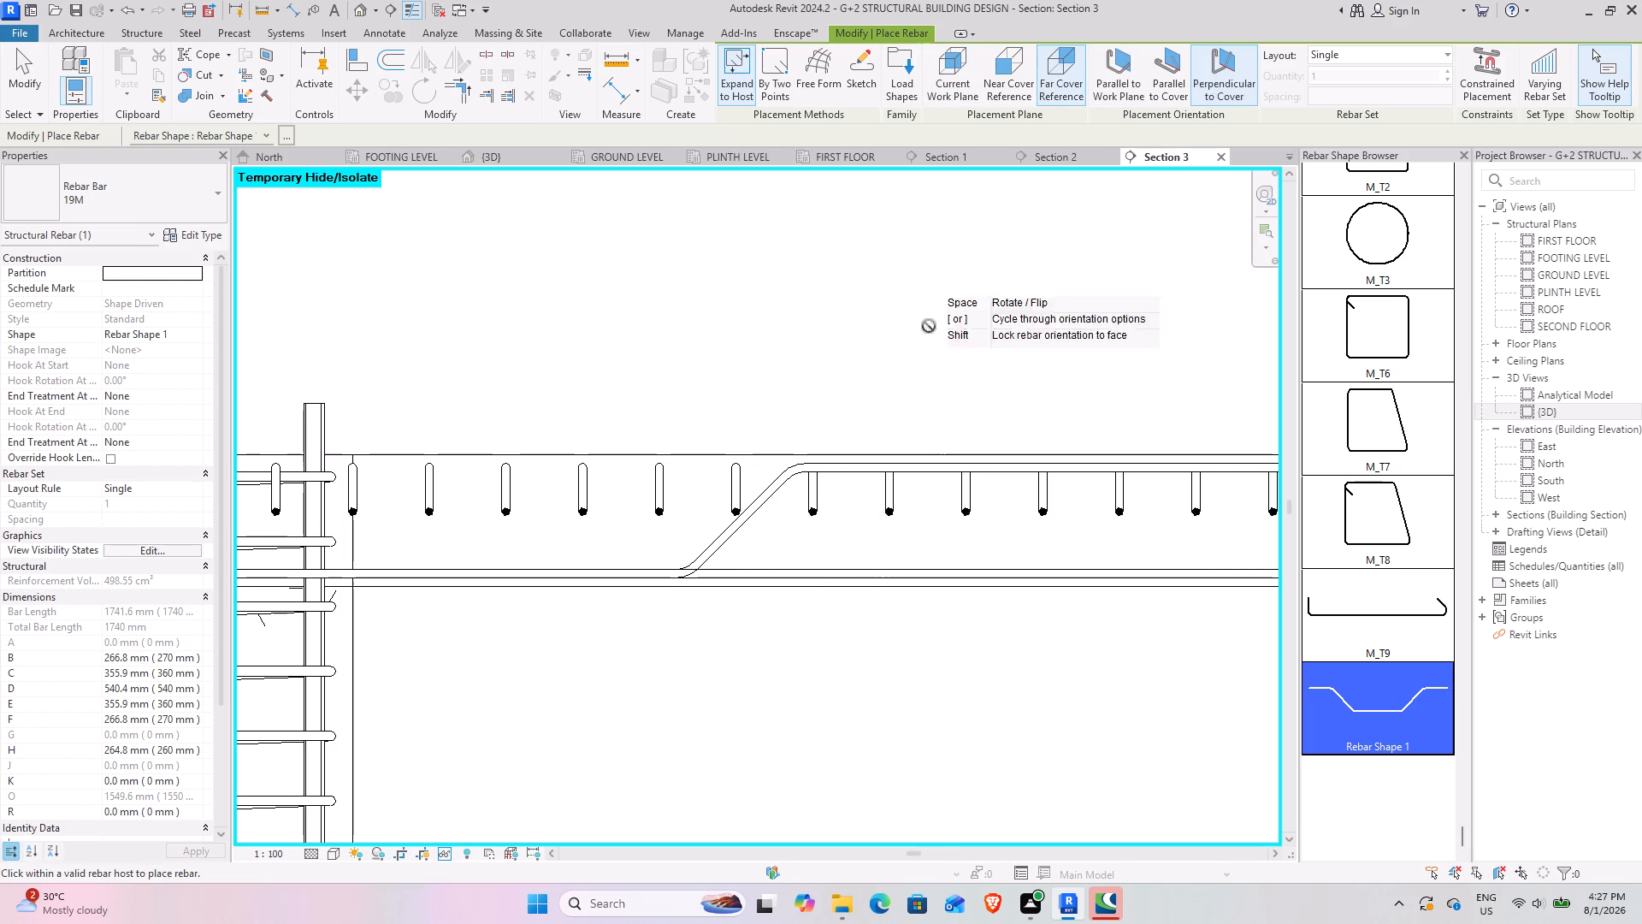
{"action": "left_click", "coordinate": [951, 78]}
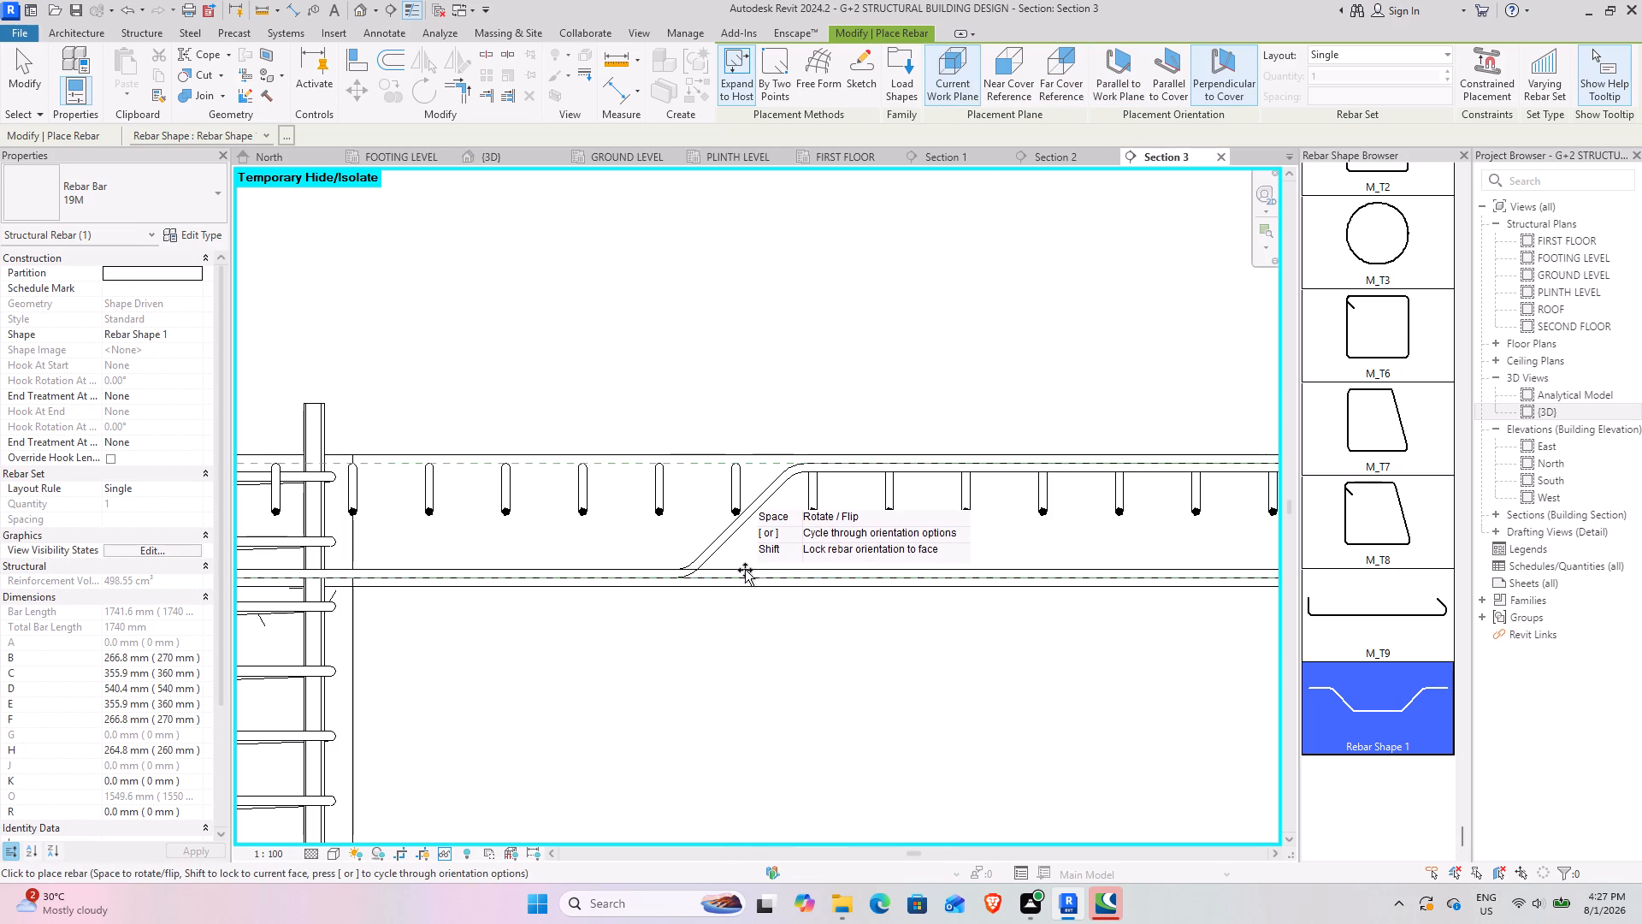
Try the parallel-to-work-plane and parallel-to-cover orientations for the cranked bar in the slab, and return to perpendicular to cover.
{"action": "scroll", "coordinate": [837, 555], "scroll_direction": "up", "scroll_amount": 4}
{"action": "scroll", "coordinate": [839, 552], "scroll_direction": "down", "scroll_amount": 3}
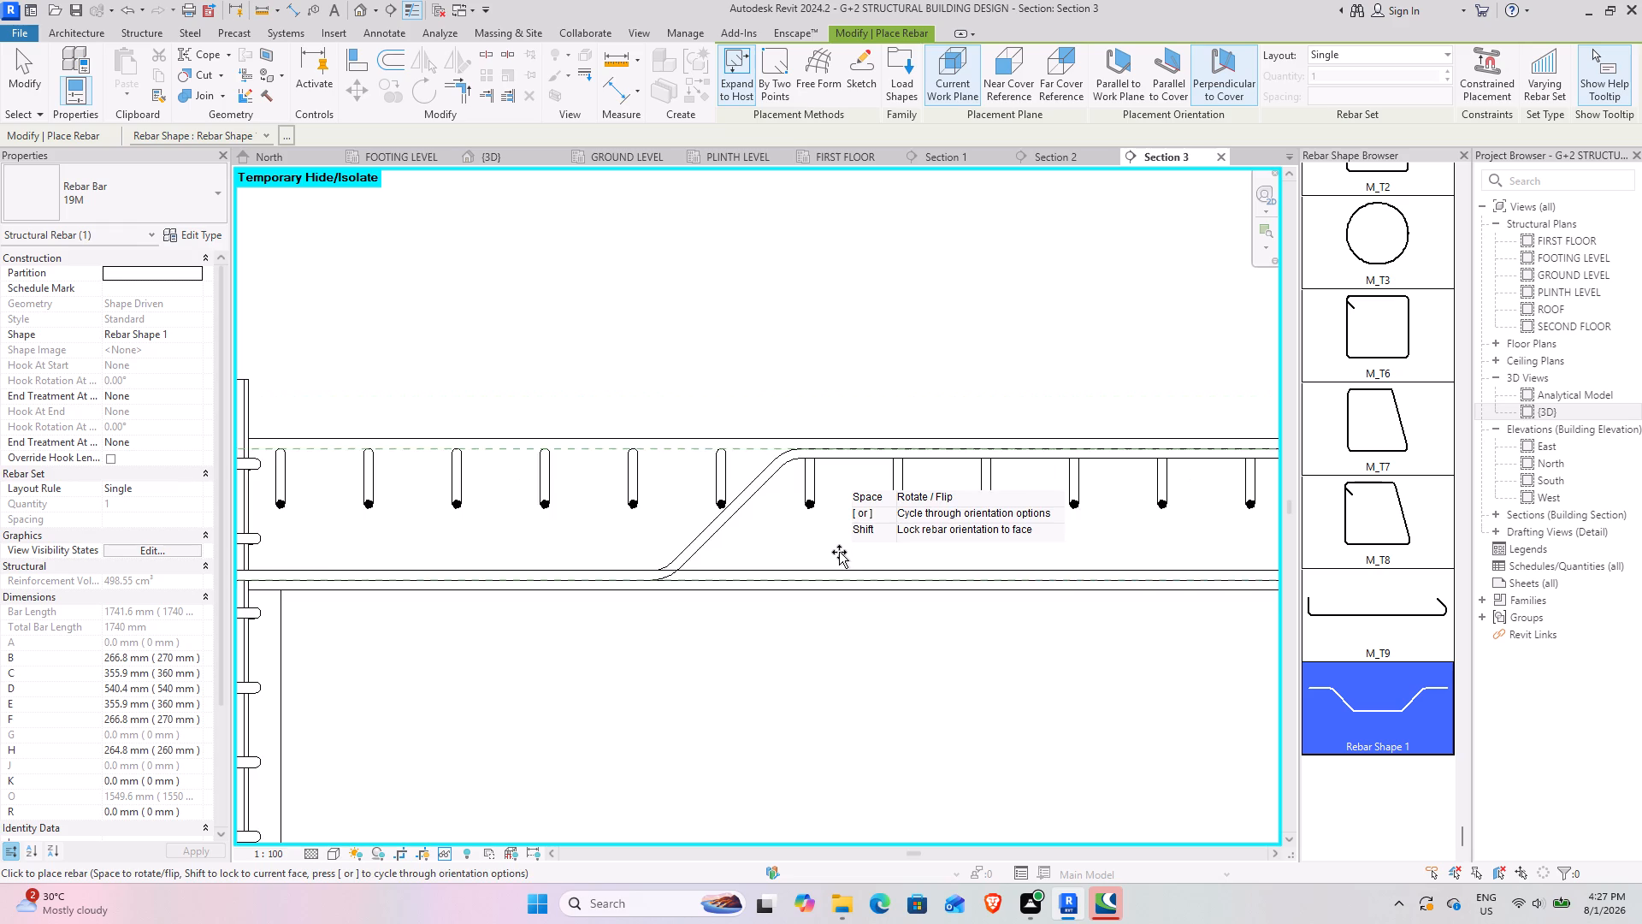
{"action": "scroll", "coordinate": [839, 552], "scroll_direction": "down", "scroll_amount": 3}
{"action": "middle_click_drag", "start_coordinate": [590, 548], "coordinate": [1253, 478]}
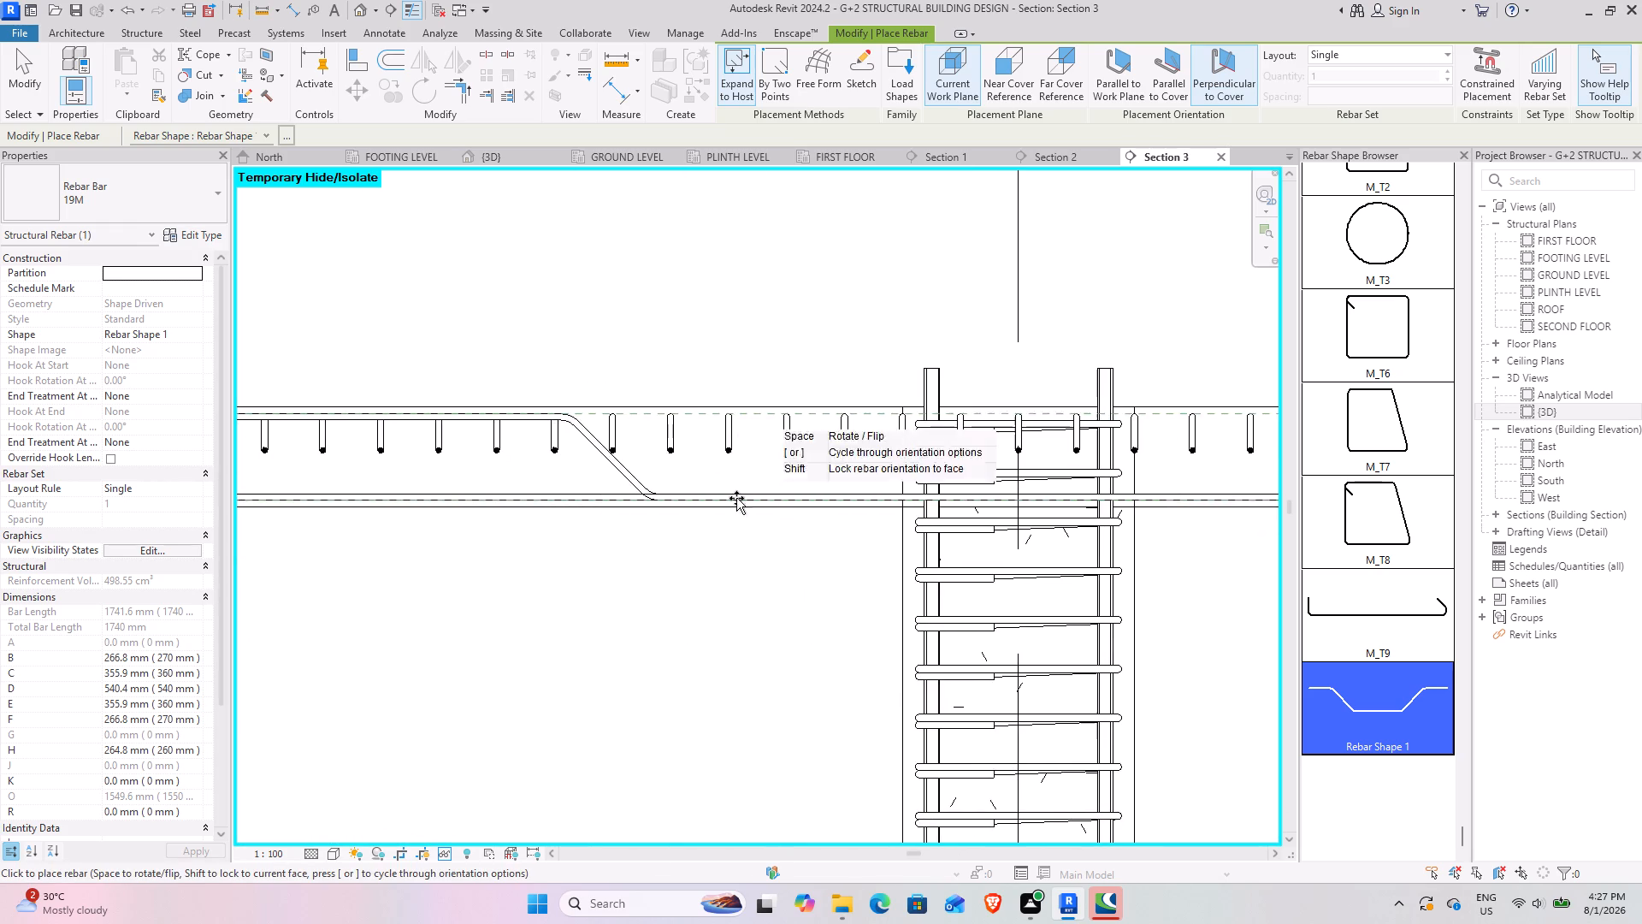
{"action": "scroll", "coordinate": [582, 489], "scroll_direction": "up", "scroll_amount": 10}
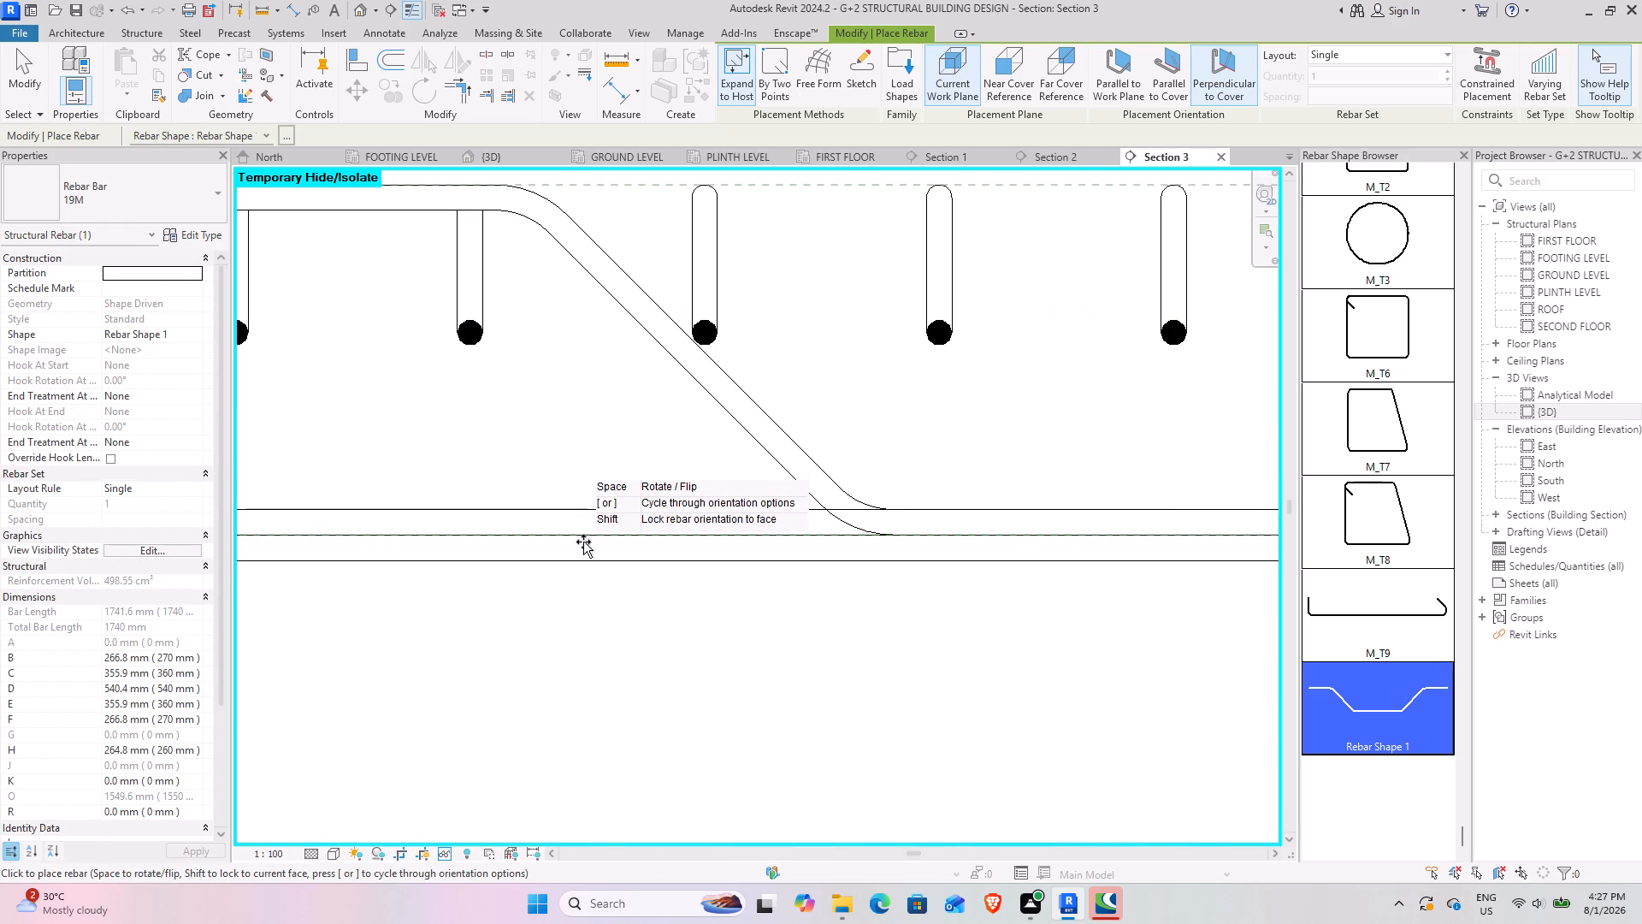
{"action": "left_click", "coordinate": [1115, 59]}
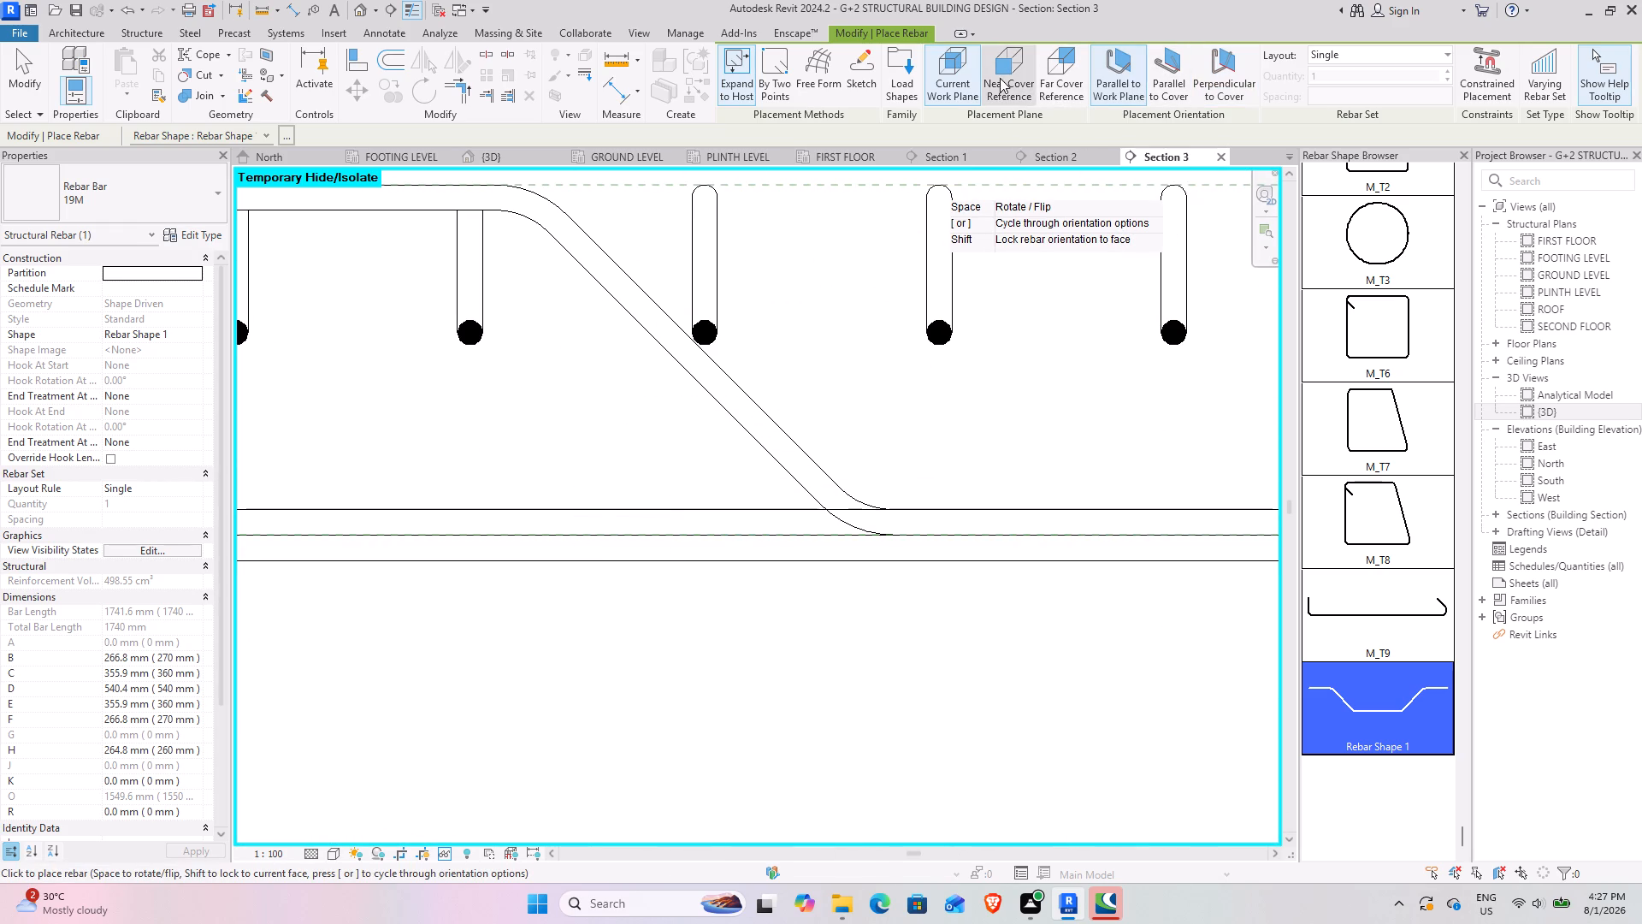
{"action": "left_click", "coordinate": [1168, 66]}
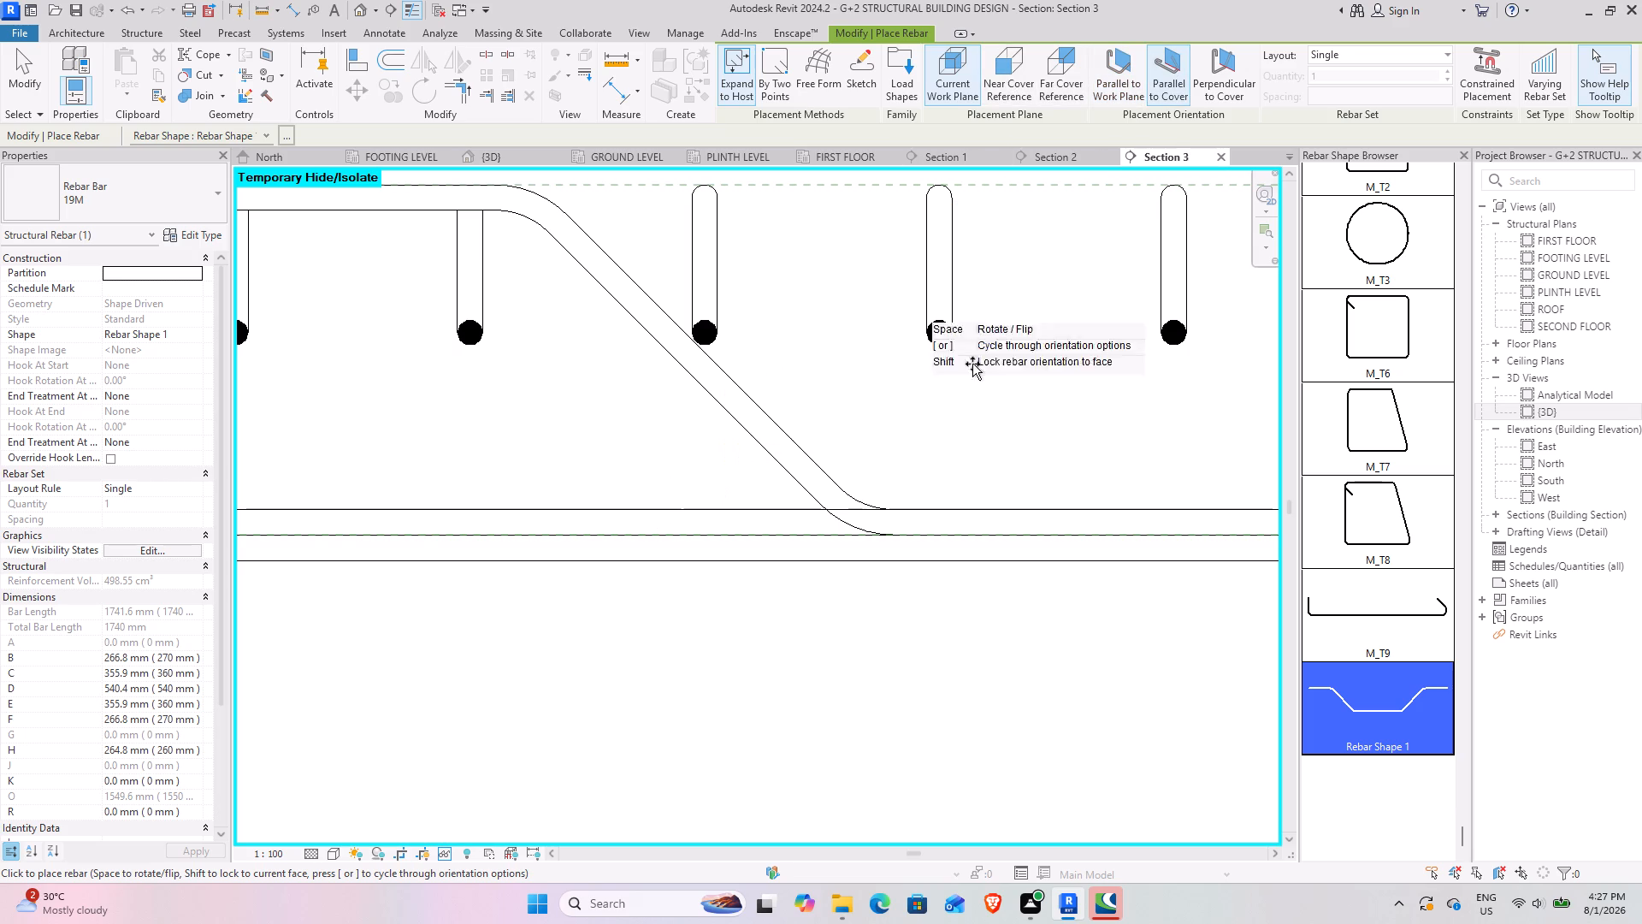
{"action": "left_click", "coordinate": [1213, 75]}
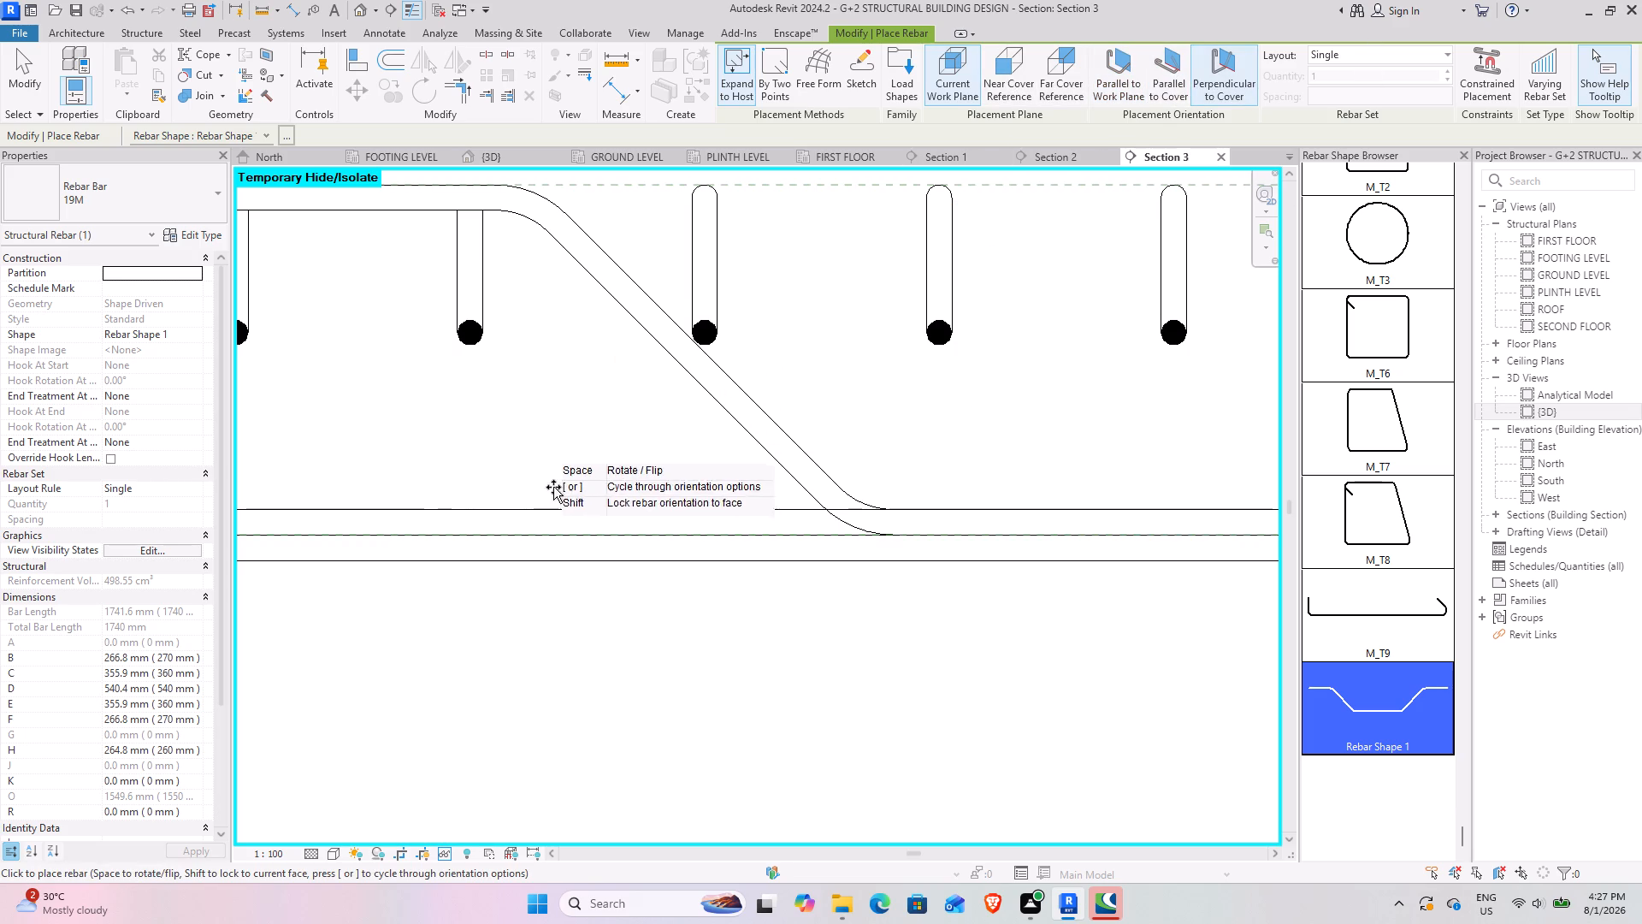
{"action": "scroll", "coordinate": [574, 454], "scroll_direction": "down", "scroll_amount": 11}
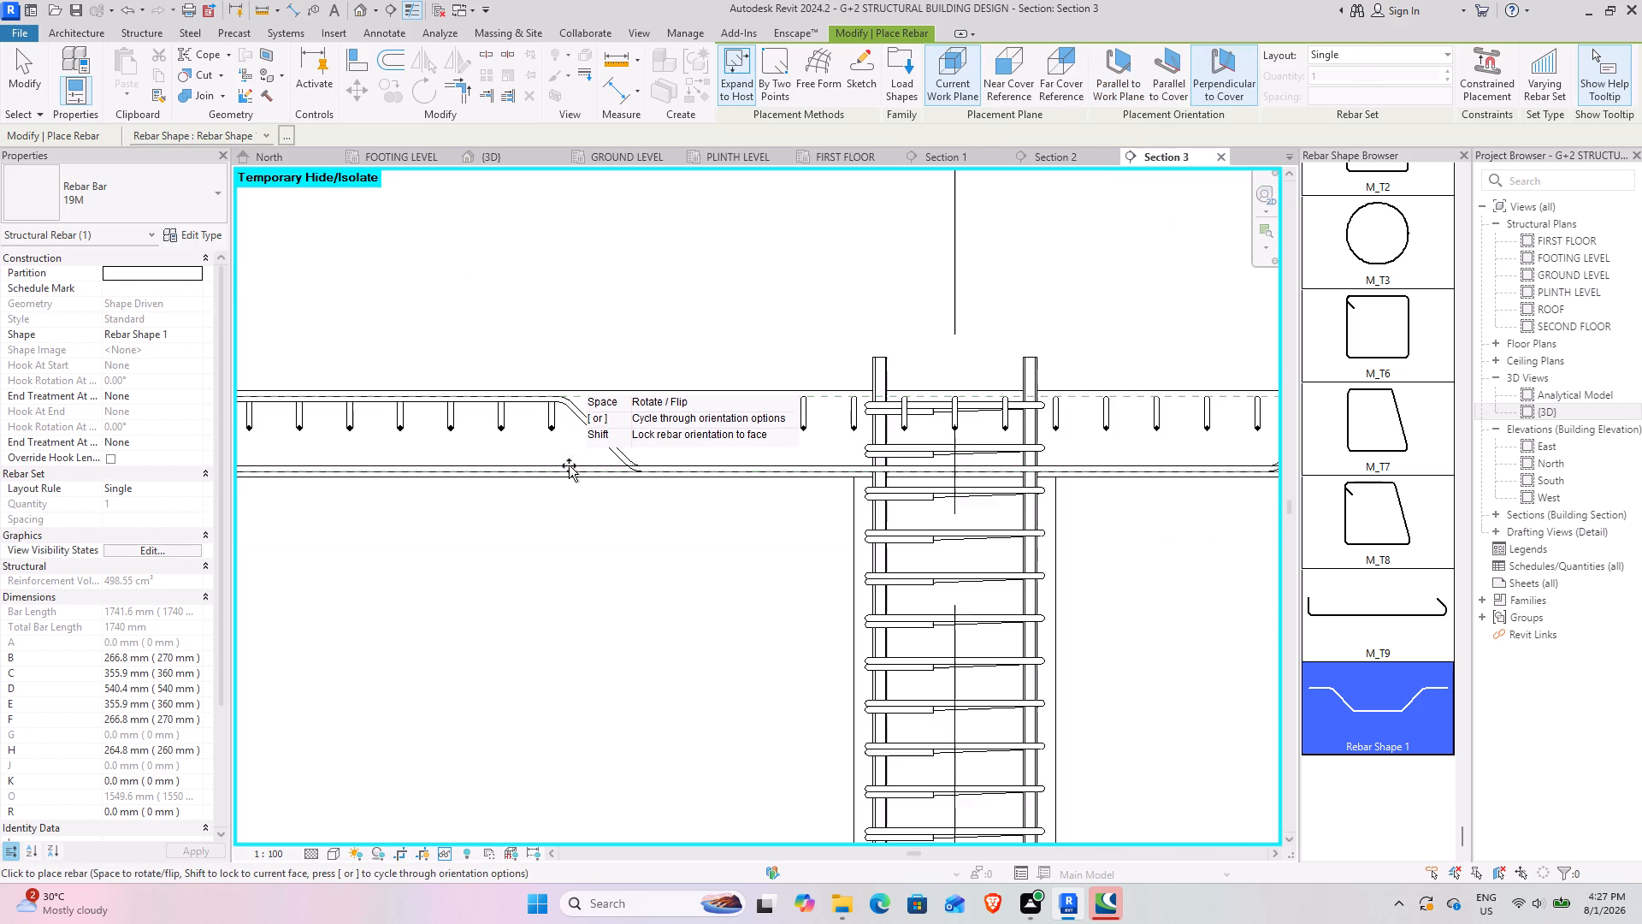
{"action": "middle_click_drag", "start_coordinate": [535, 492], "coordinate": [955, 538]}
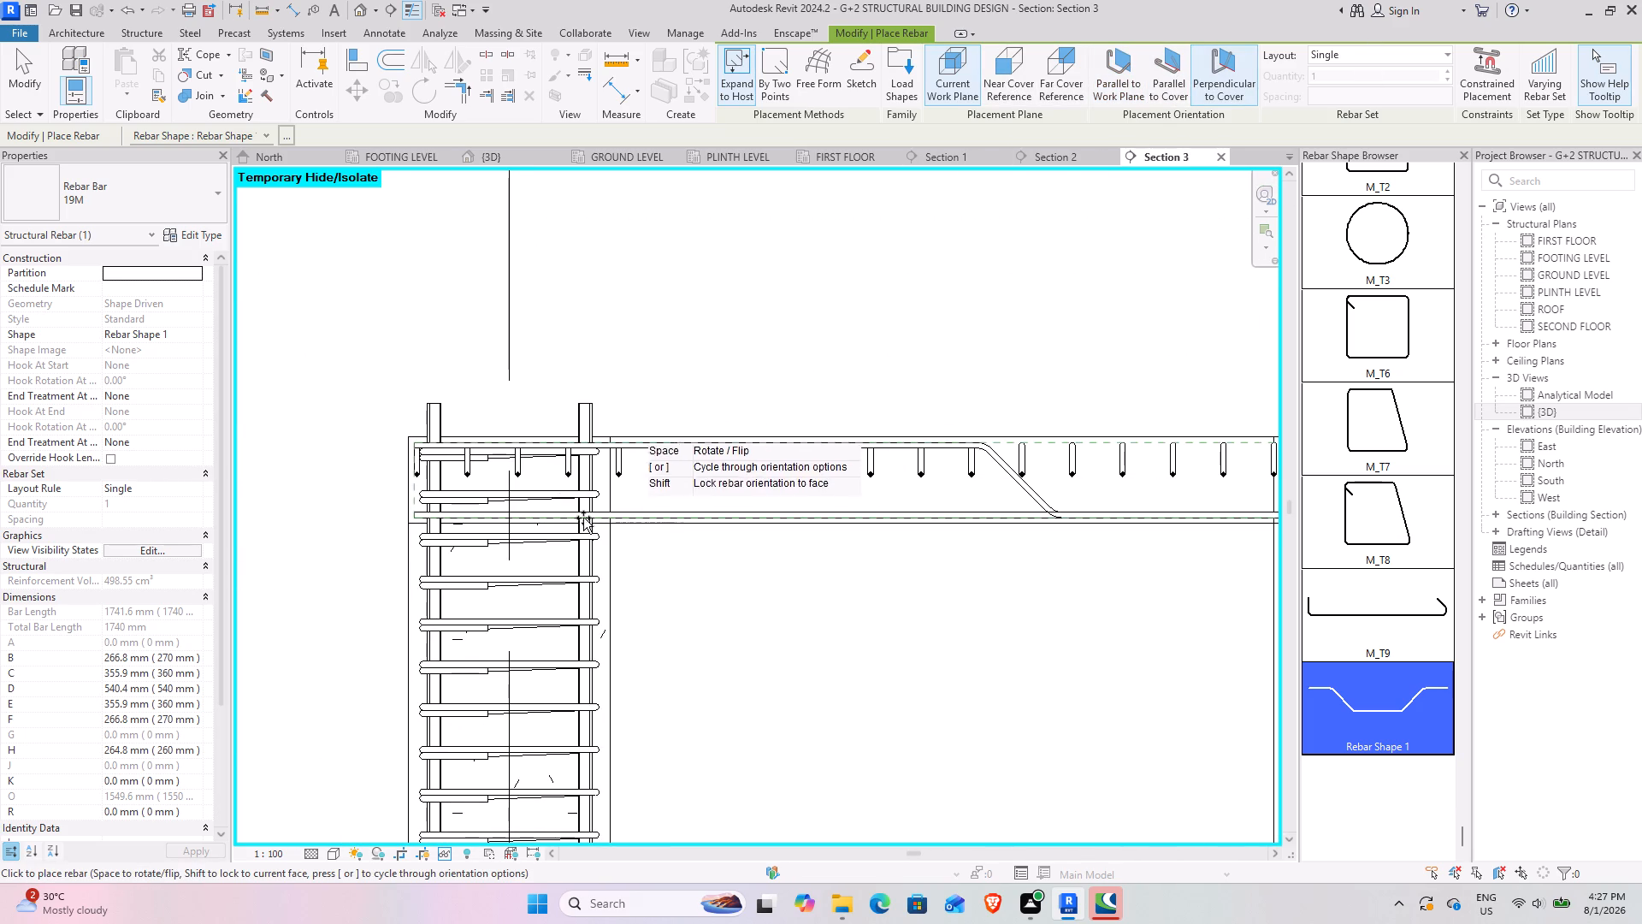
Set the visual style of Section 3 to Wireframe.
{"action": "left_click", "coordinate": [330, 856]}
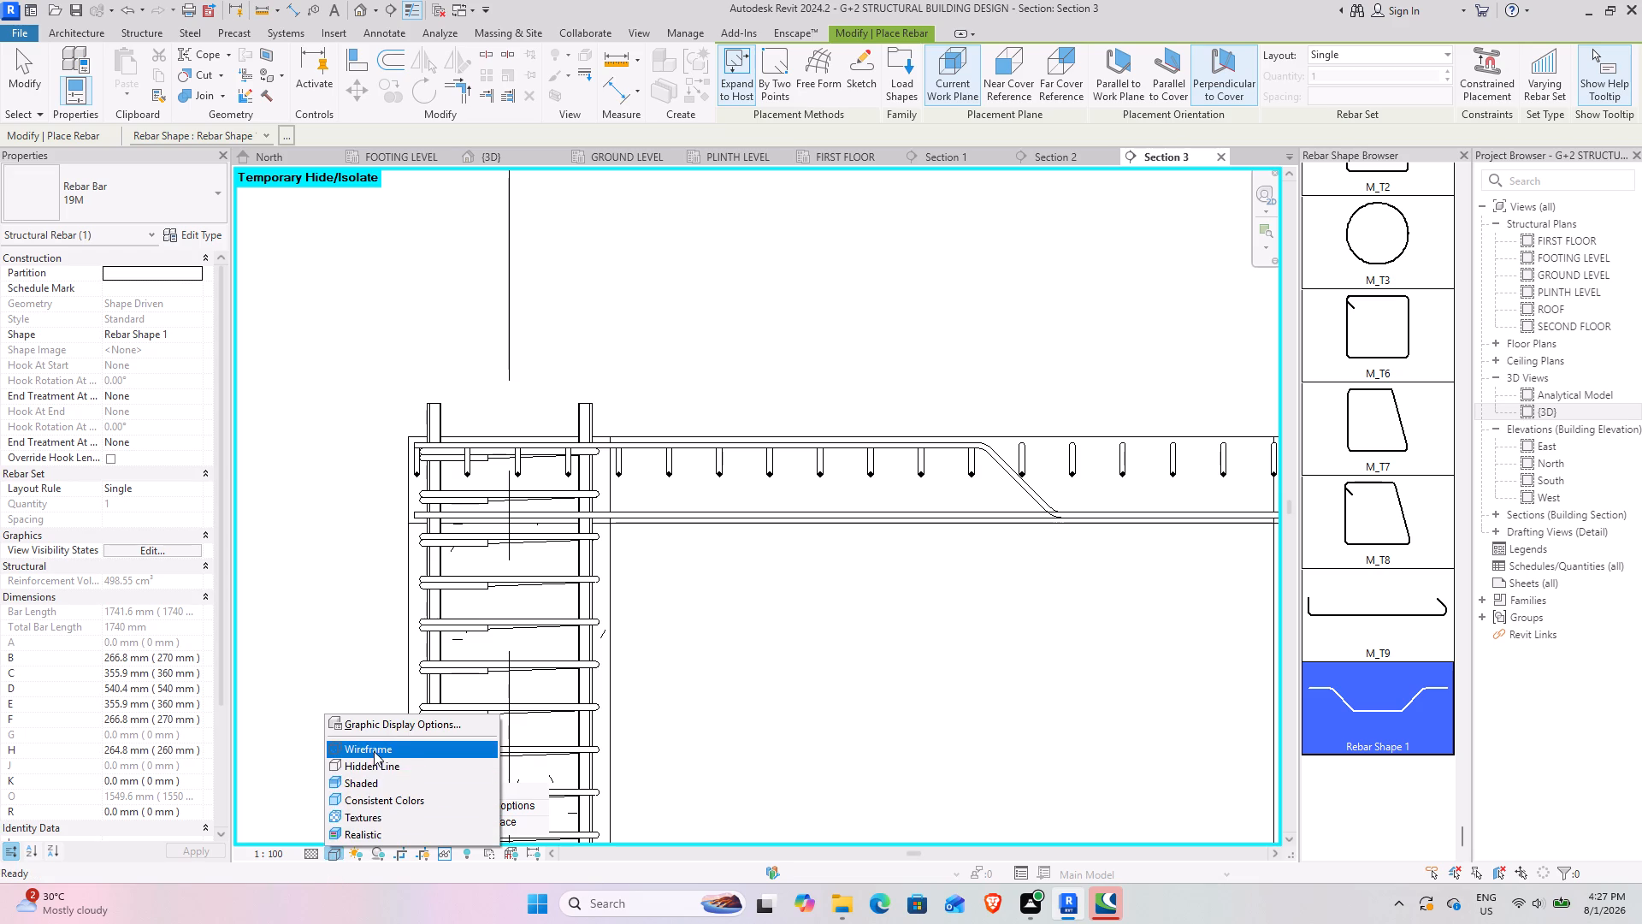
{"action": "left_click", "coordinate": [374, 751]}
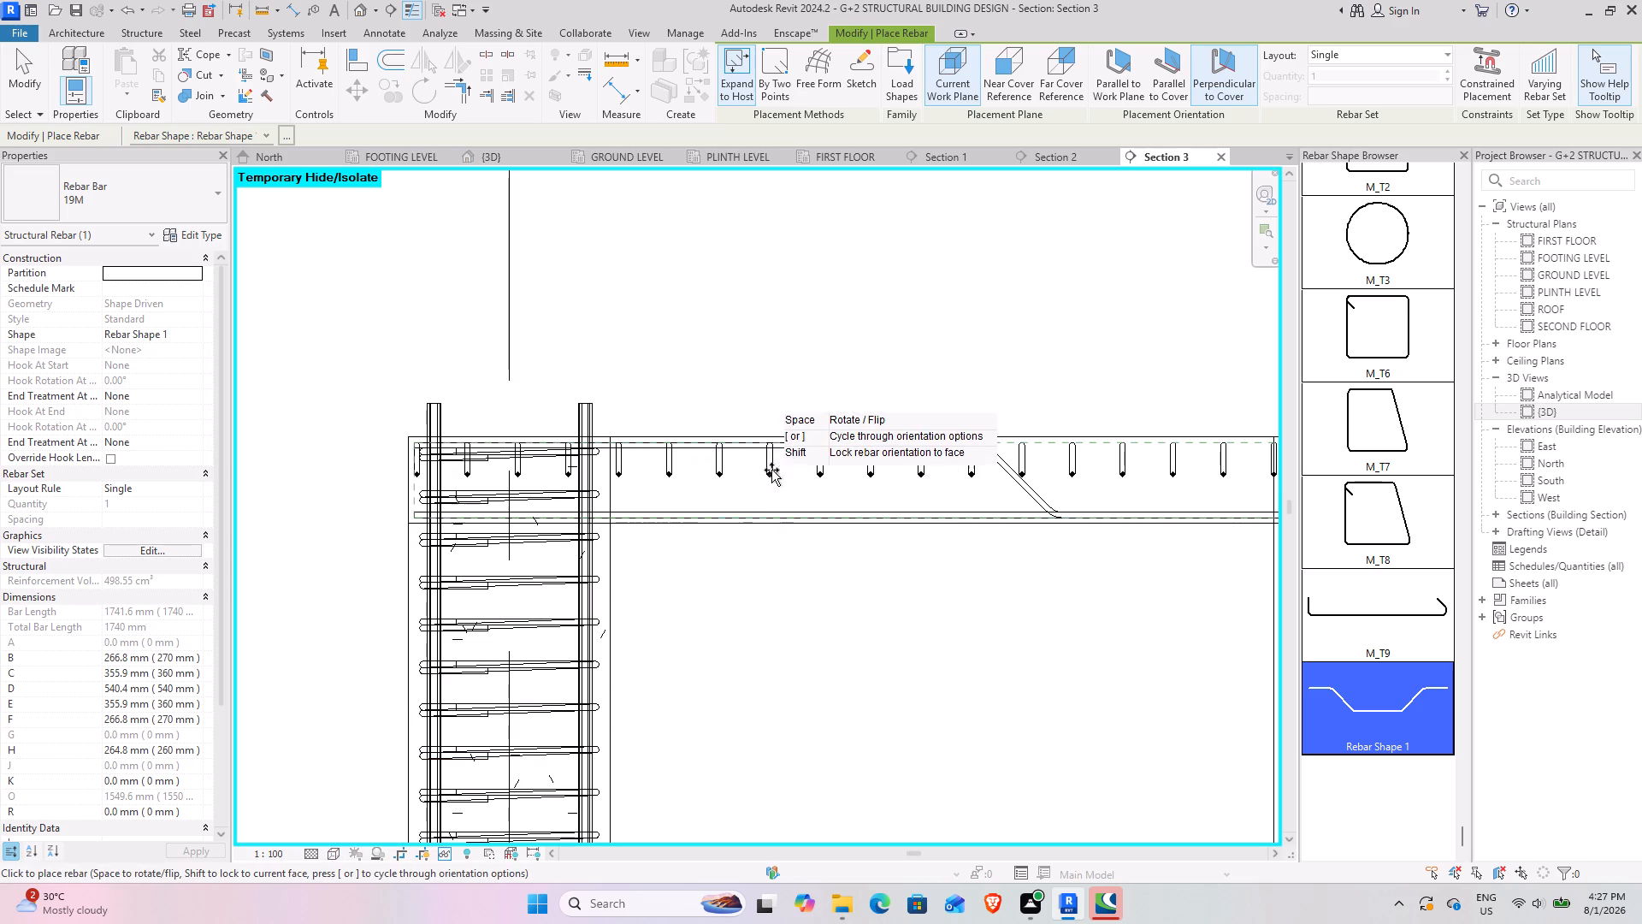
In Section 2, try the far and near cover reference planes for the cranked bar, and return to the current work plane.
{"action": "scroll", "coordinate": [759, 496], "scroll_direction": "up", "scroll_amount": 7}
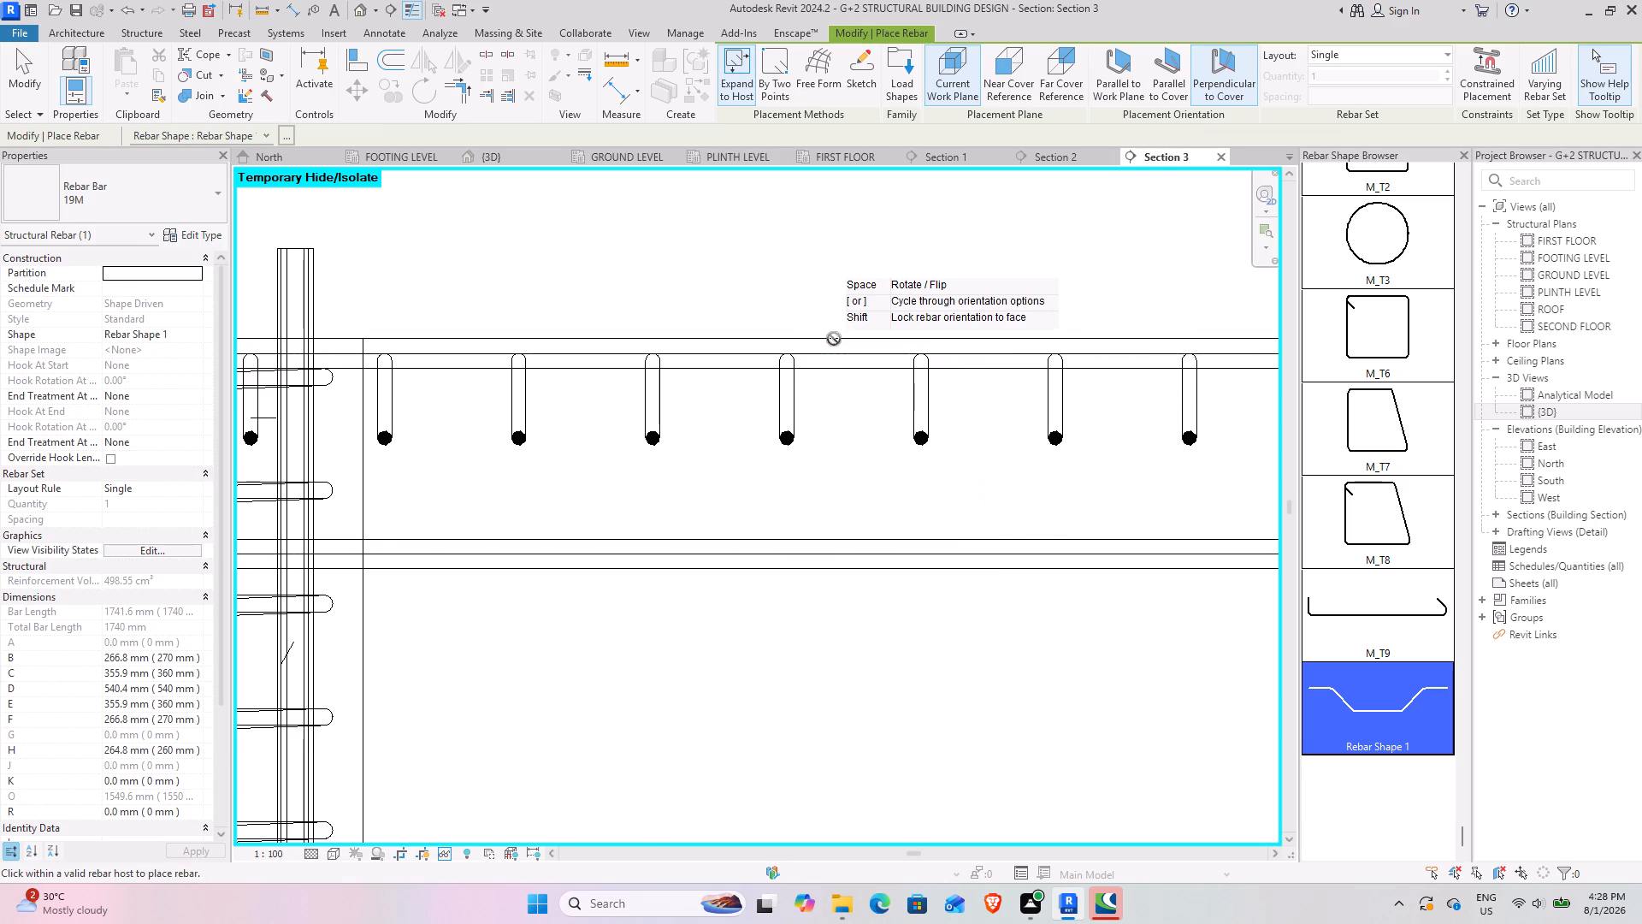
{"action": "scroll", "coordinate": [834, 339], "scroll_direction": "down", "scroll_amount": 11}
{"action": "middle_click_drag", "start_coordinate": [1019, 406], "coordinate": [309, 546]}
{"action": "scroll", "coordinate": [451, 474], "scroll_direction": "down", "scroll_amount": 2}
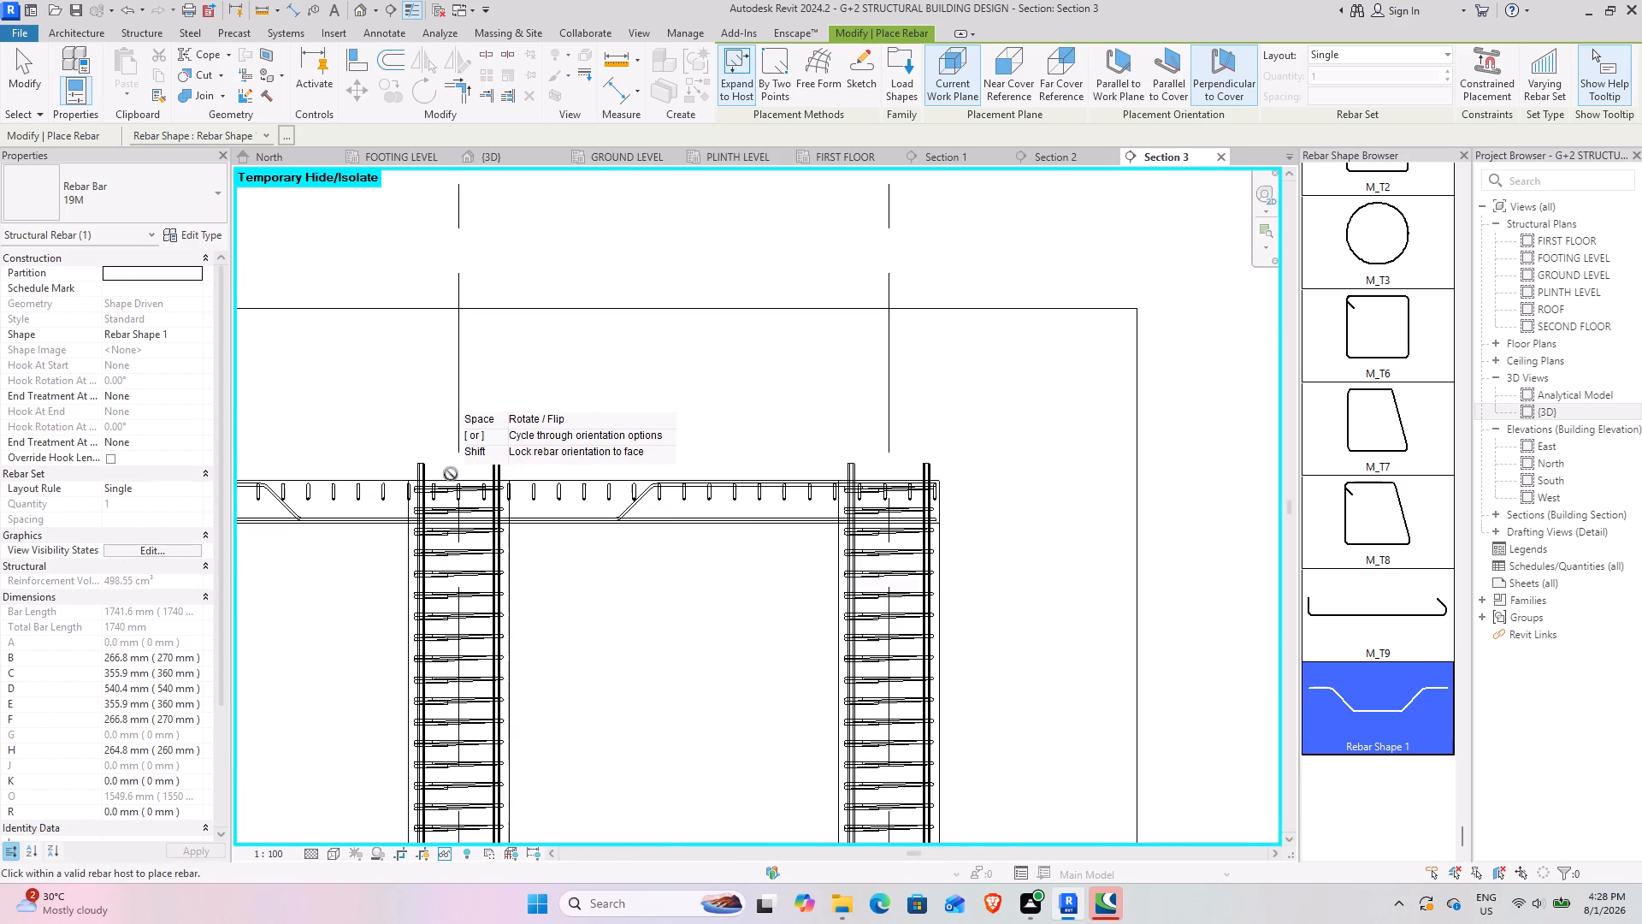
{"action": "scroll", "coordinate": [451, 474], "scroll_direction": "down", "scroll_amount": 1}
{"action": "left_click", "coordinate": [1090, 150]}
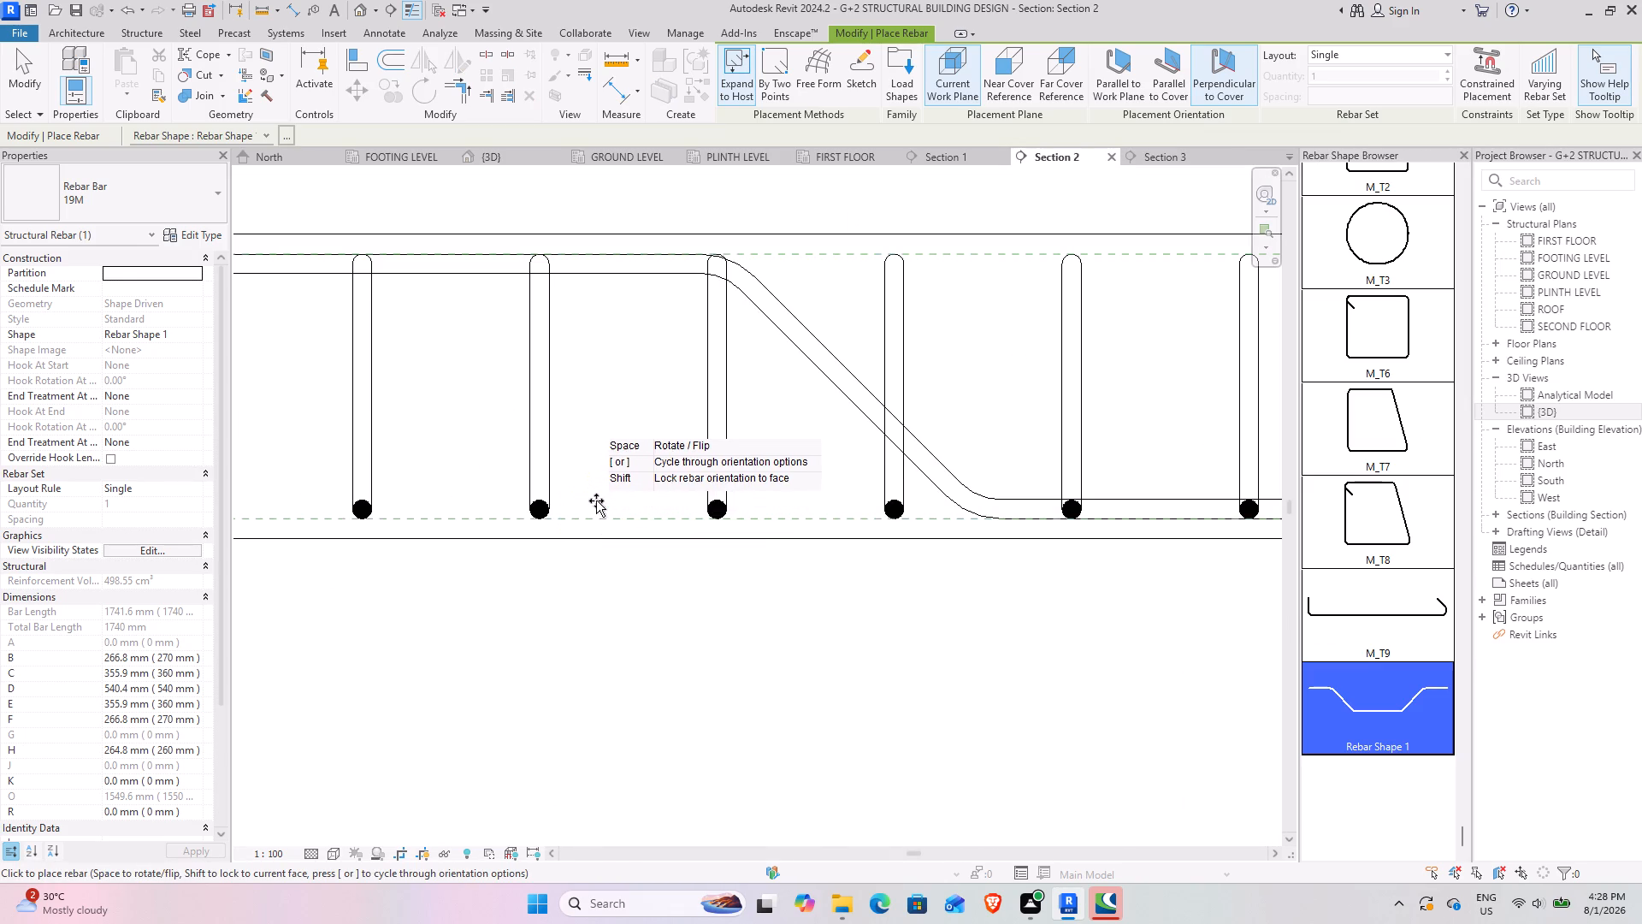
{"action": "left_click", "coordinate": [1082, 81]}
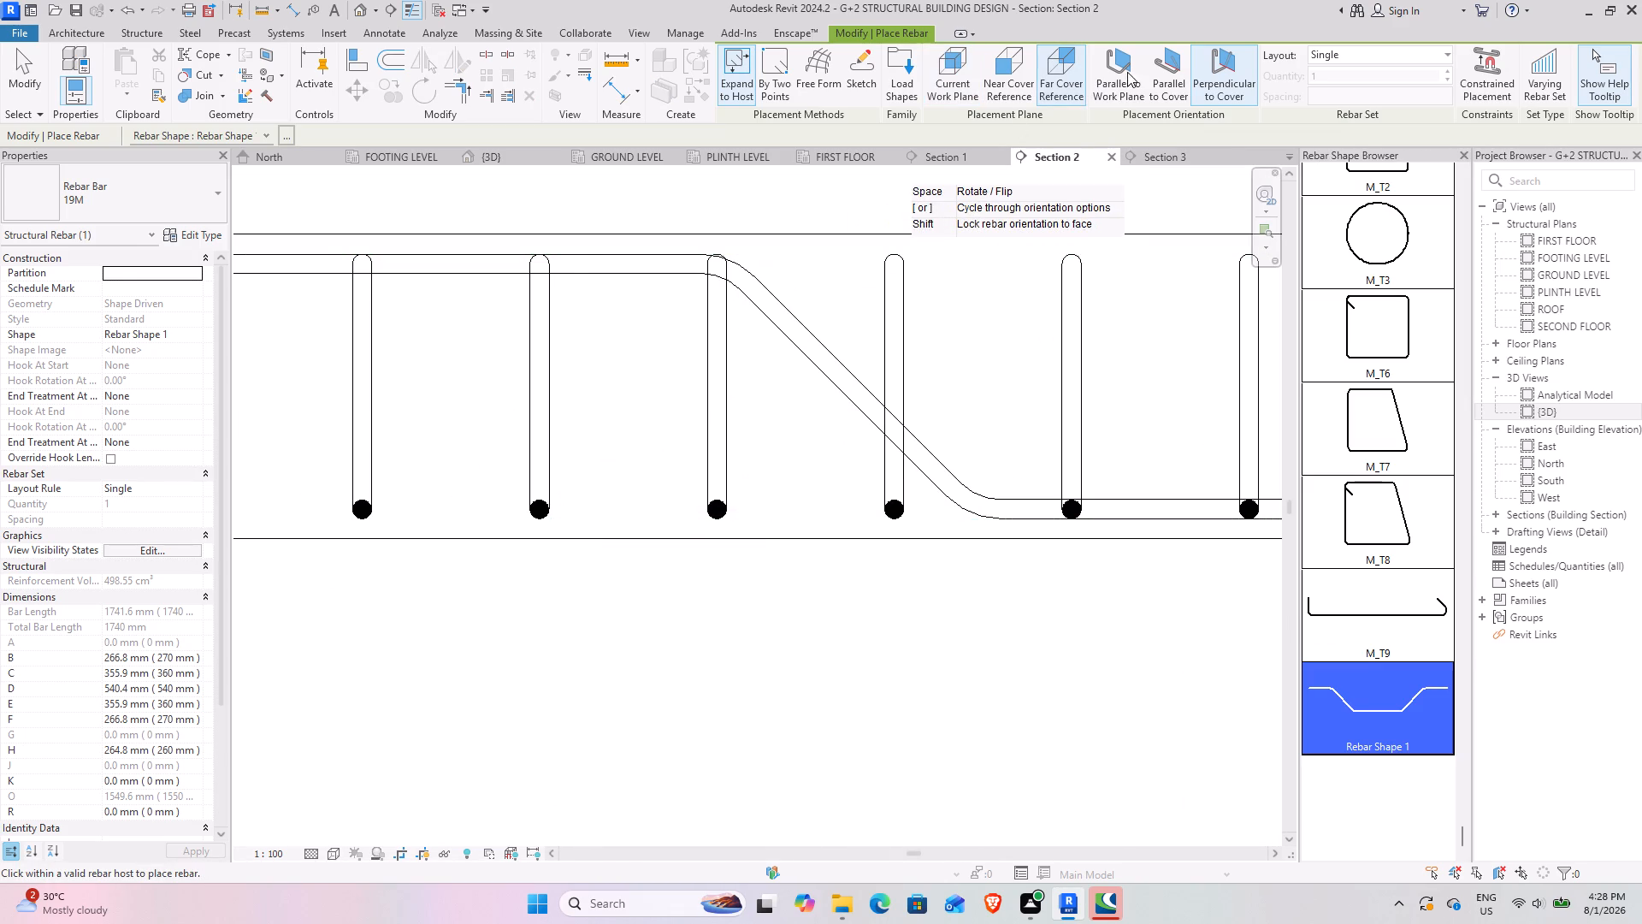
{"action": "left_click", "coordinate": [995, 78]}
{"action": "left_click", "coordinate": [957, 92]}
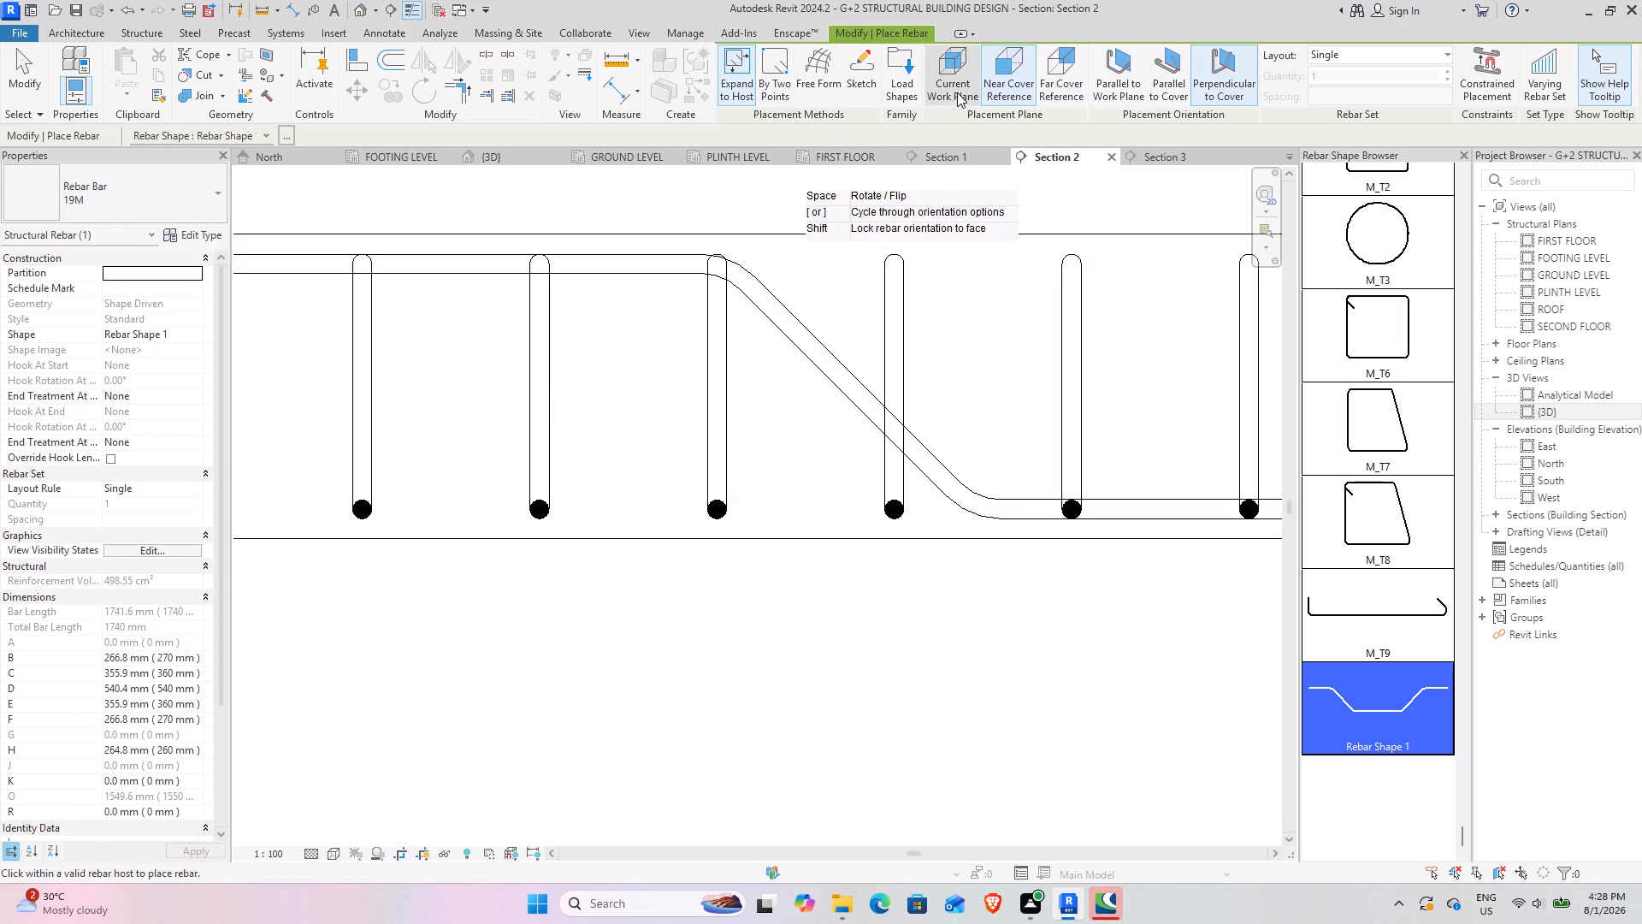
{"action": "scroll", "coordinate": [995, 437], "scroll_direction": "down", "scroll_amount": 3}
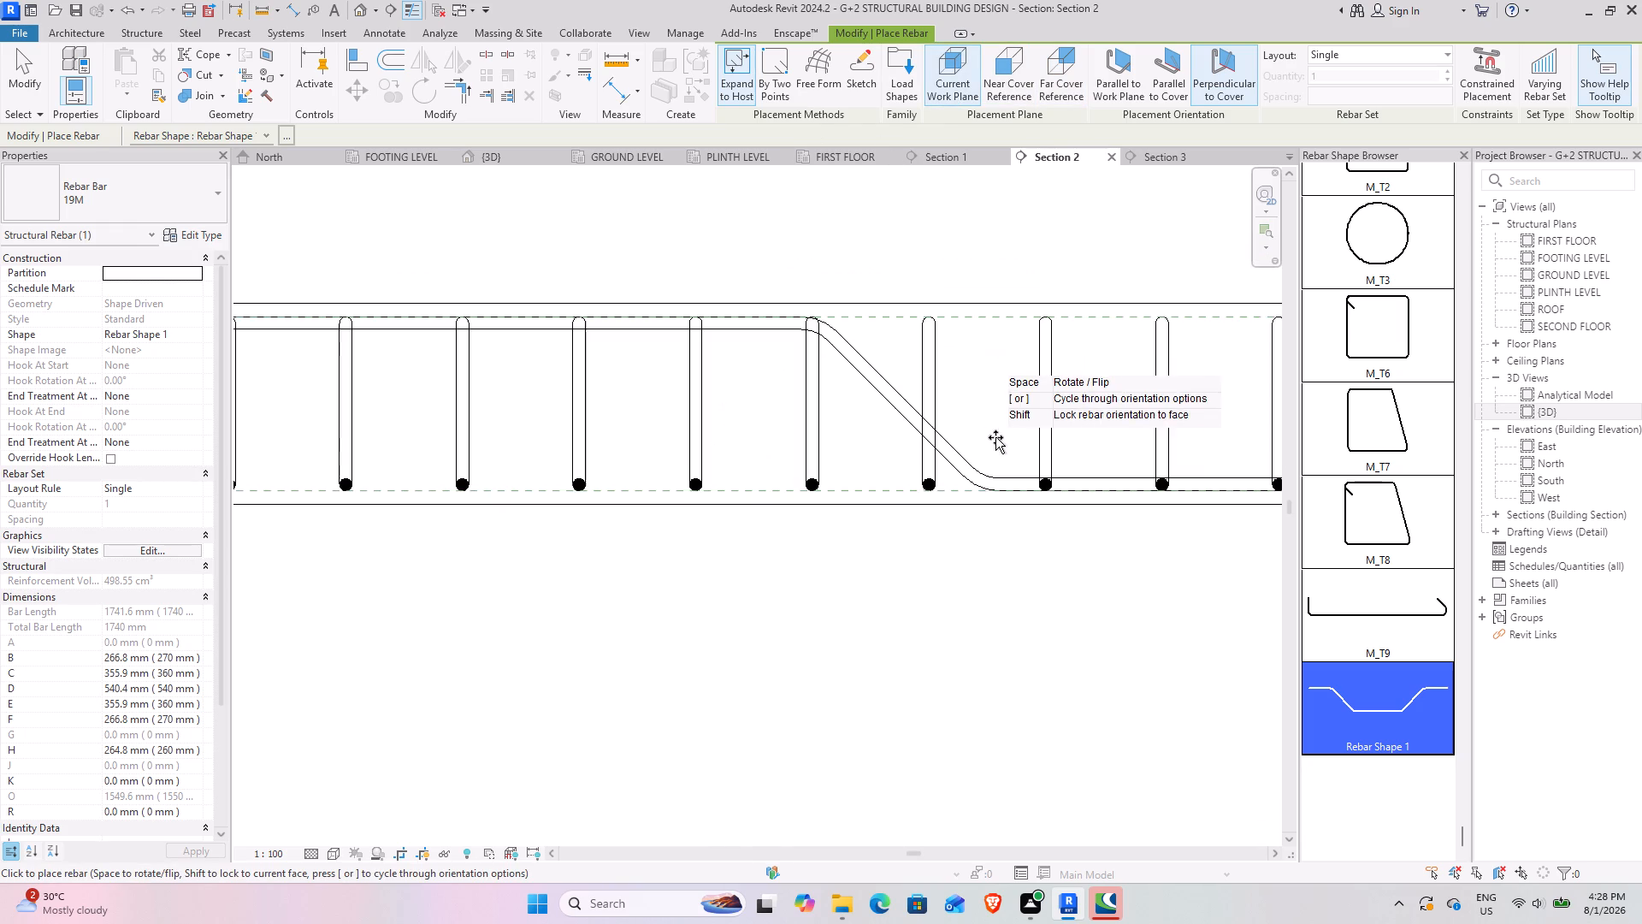
Place a straight 19M bar of shape M_00, perpendicular to cover, on the slab's bottom cover line in Section 3.
{"action": "left_click_drag", "start_coordinate": [1467, 839], "coordinate": [1454, 784]}
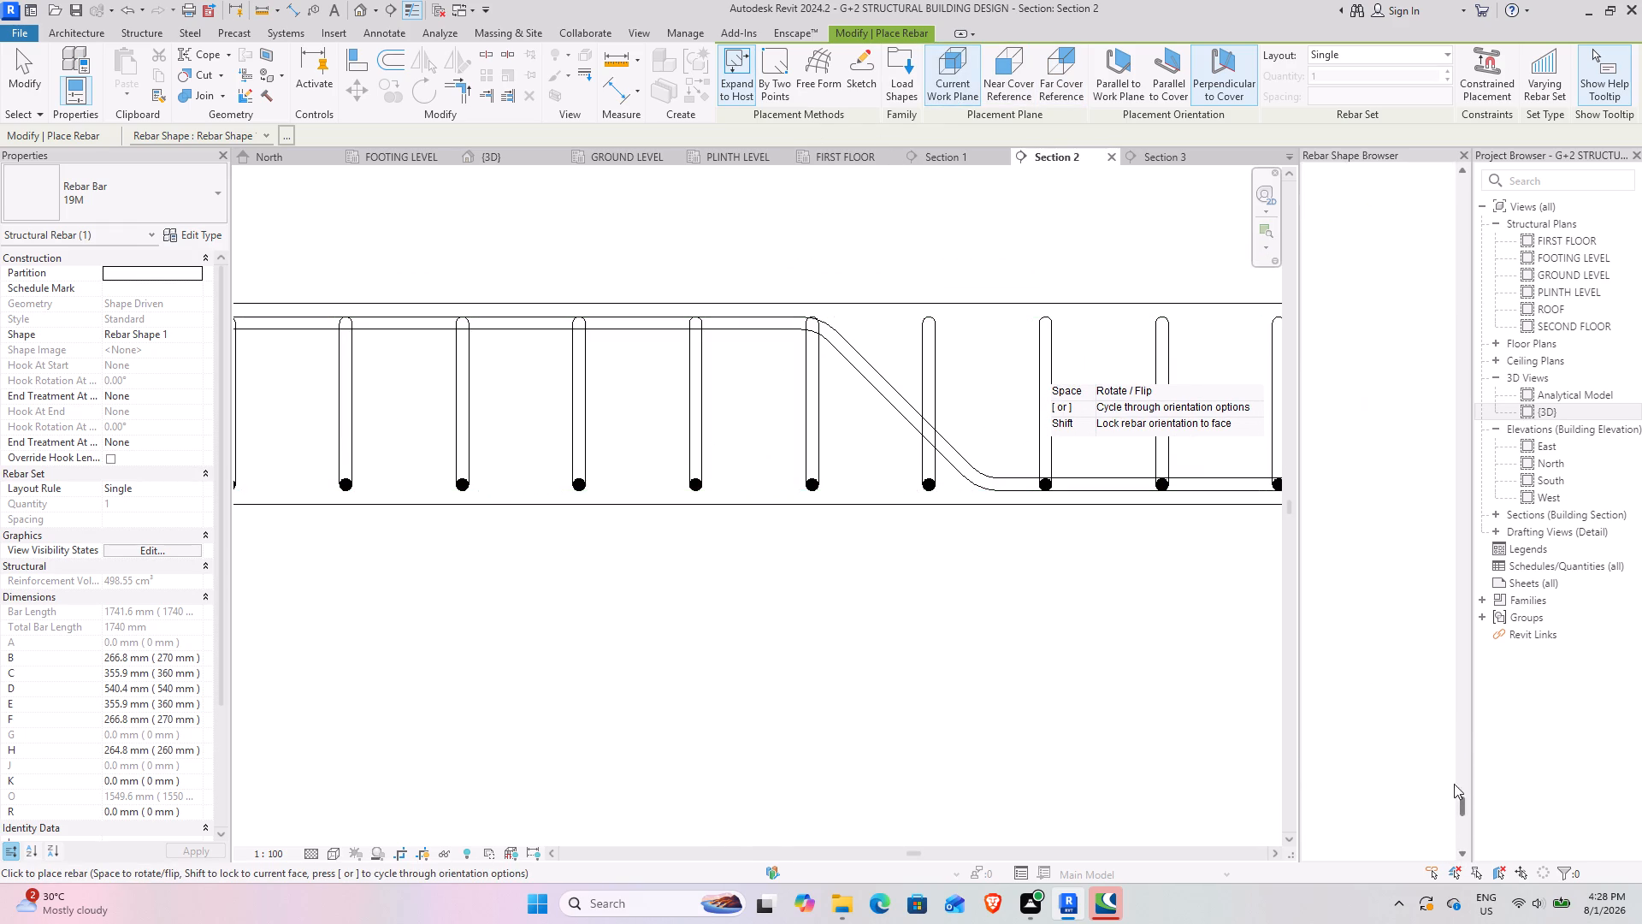
{"action": "left_click_drag", "start_coordinate": [1454, 784], "coordinate": [1482, 179]}
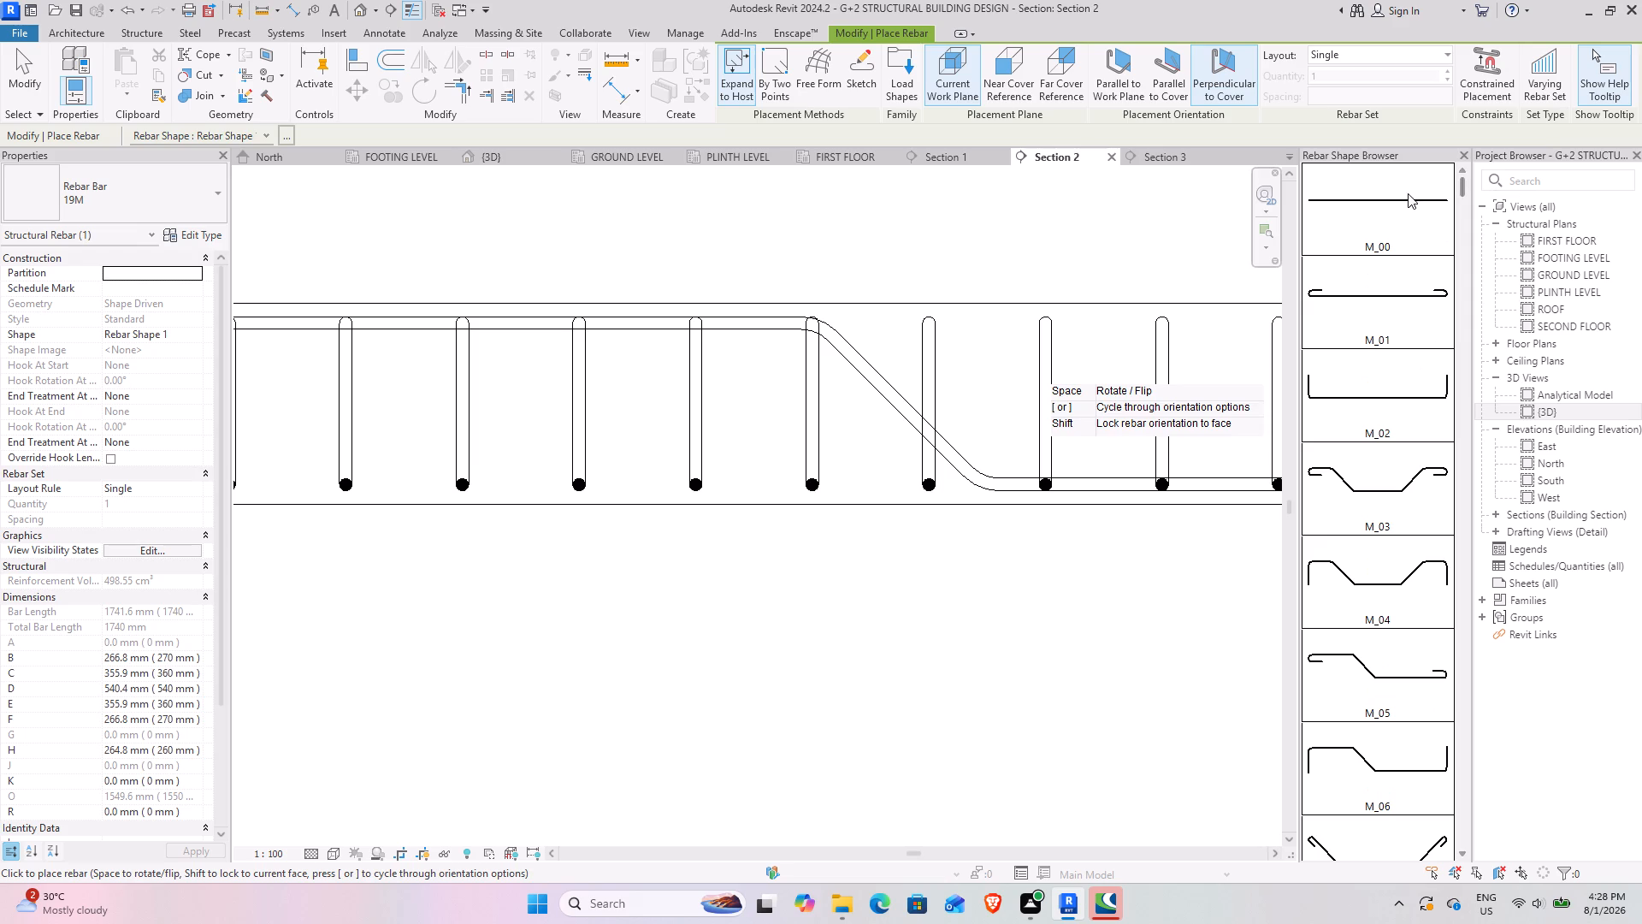
{"action": "left_click", "coordinate": [1408, 193]}
{"action": "left_click", "coordinate": [951, 151]}
{"action": "left_click", "coordinate": [1152, 167]}
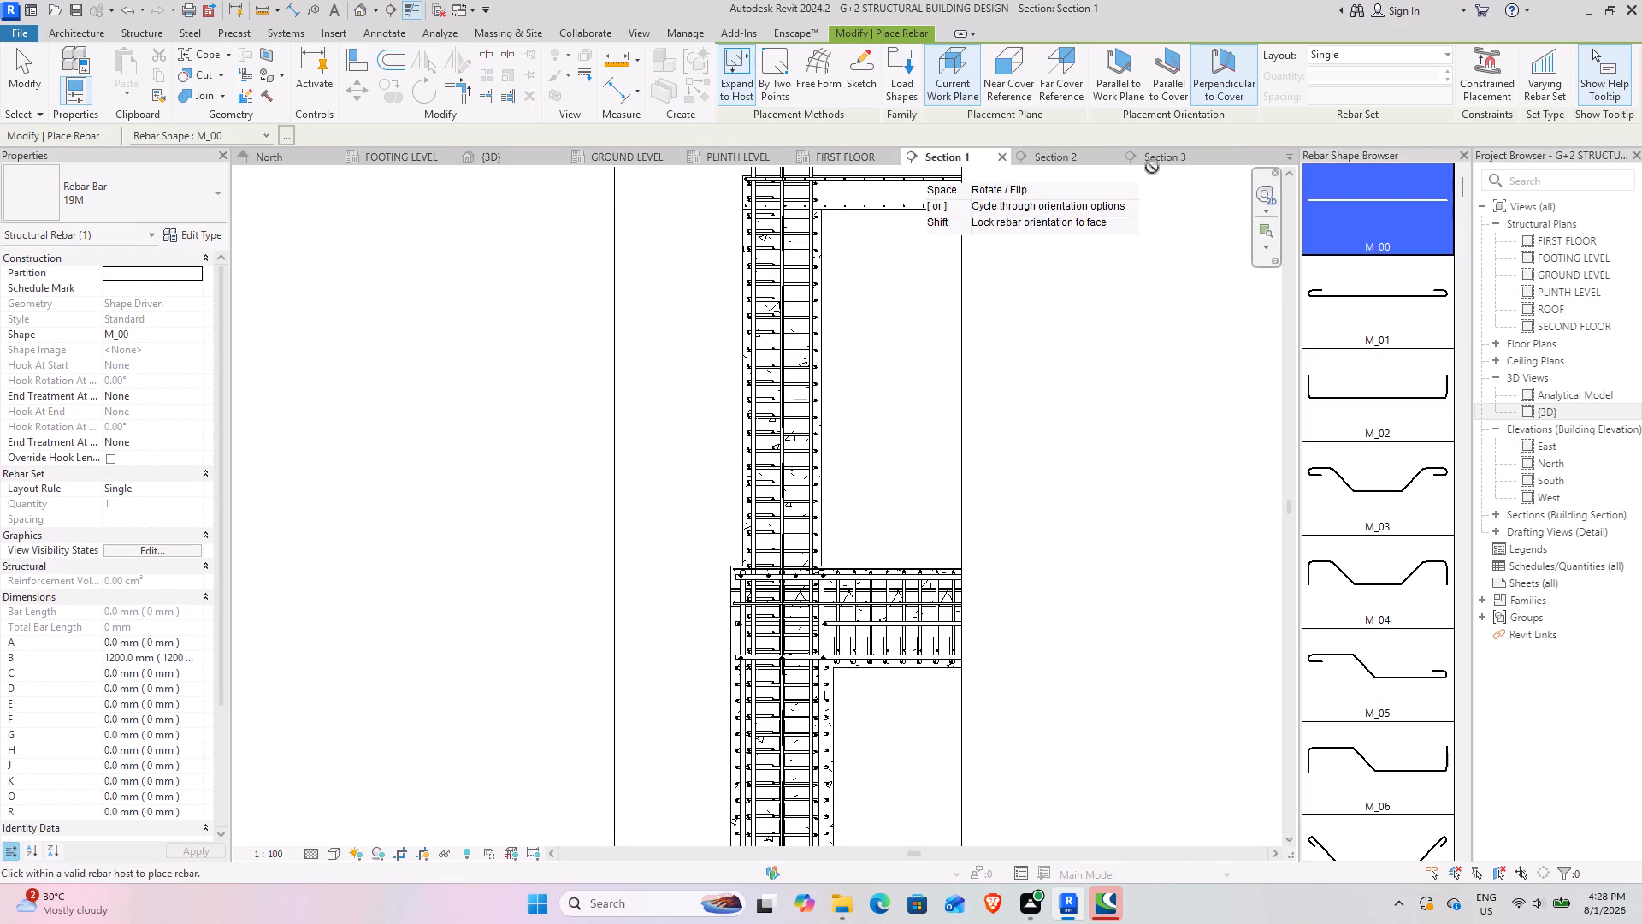
{"action": "left_click", "coordinate": [1172, 163]}
{"action": "scroll", "coordinate": [694, 503], "scroll_direction": "up", "scroll_amount": 7}
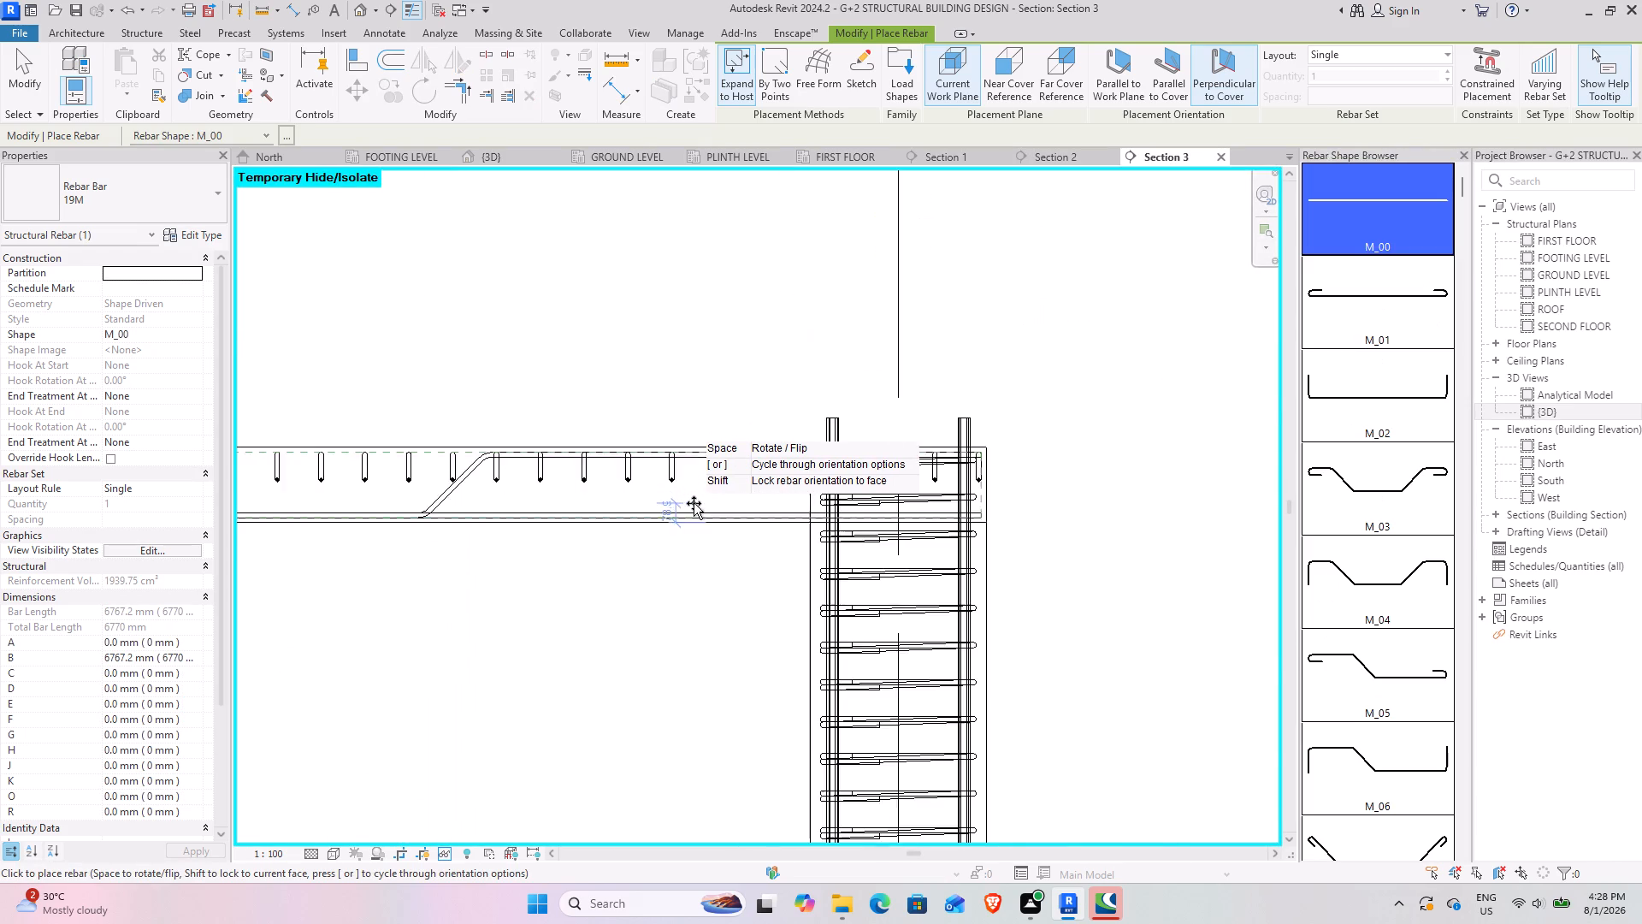
{"action": "scroll", "coordinate": [694, 503], "scroll_direction": "up", "scroll_amount": 5}
{"action": "scroll", "coordinate": [861, 532], "scroll_direction": "up", "scroll_amount": 5}
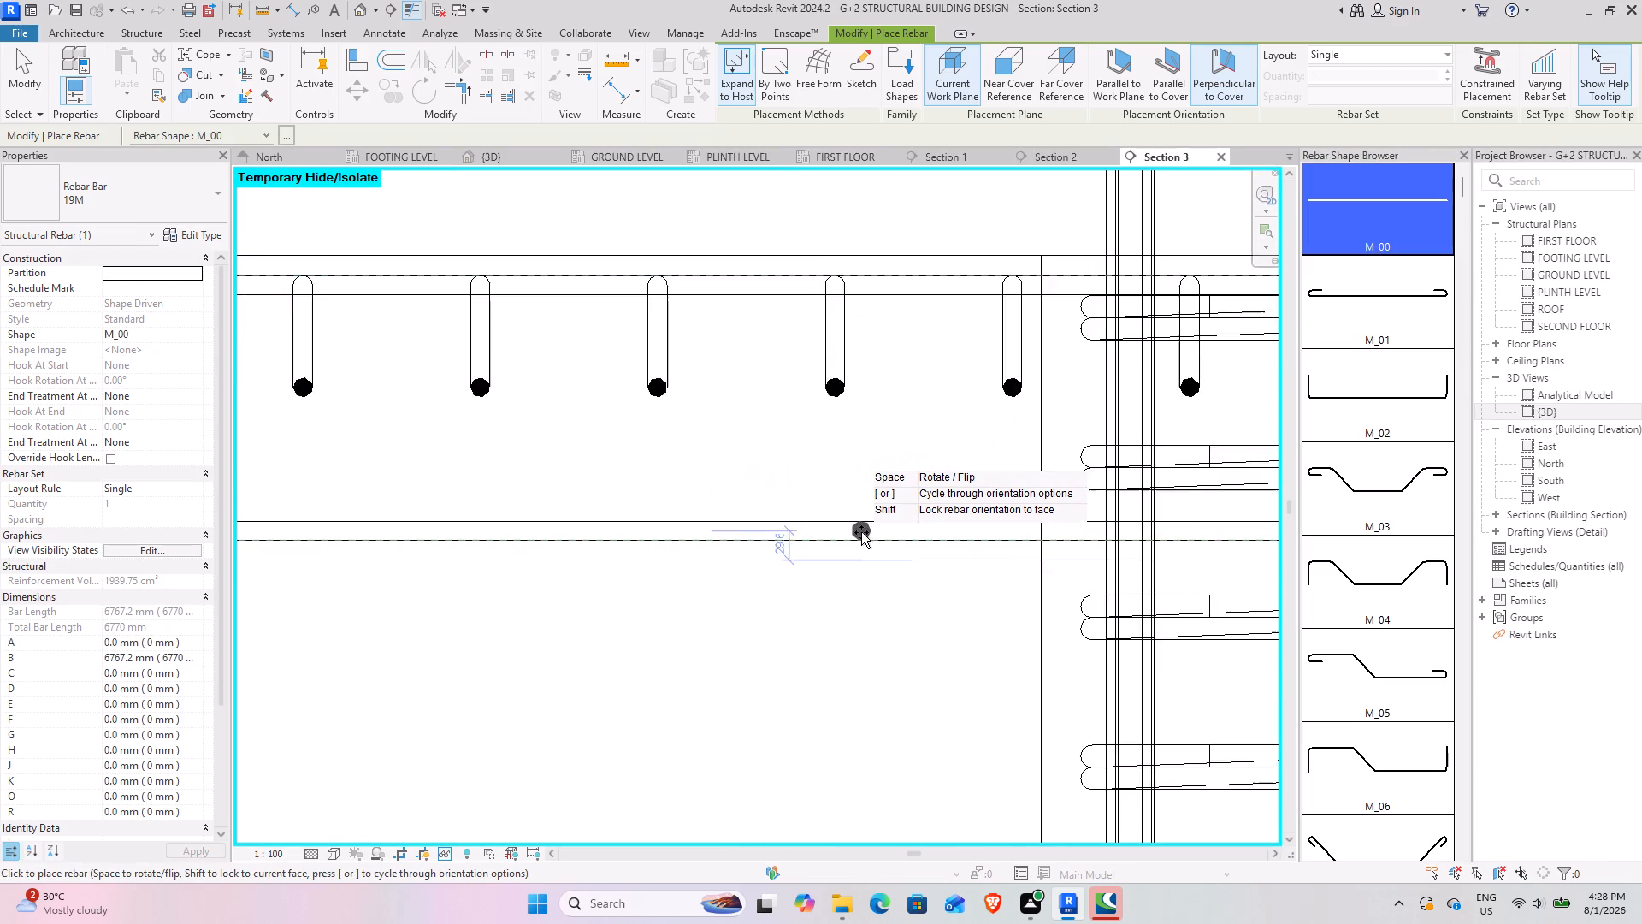
{"action": "scroll", "coordinate": [861, 532], "scroll_direction": "up", "scroll_amount": 7}
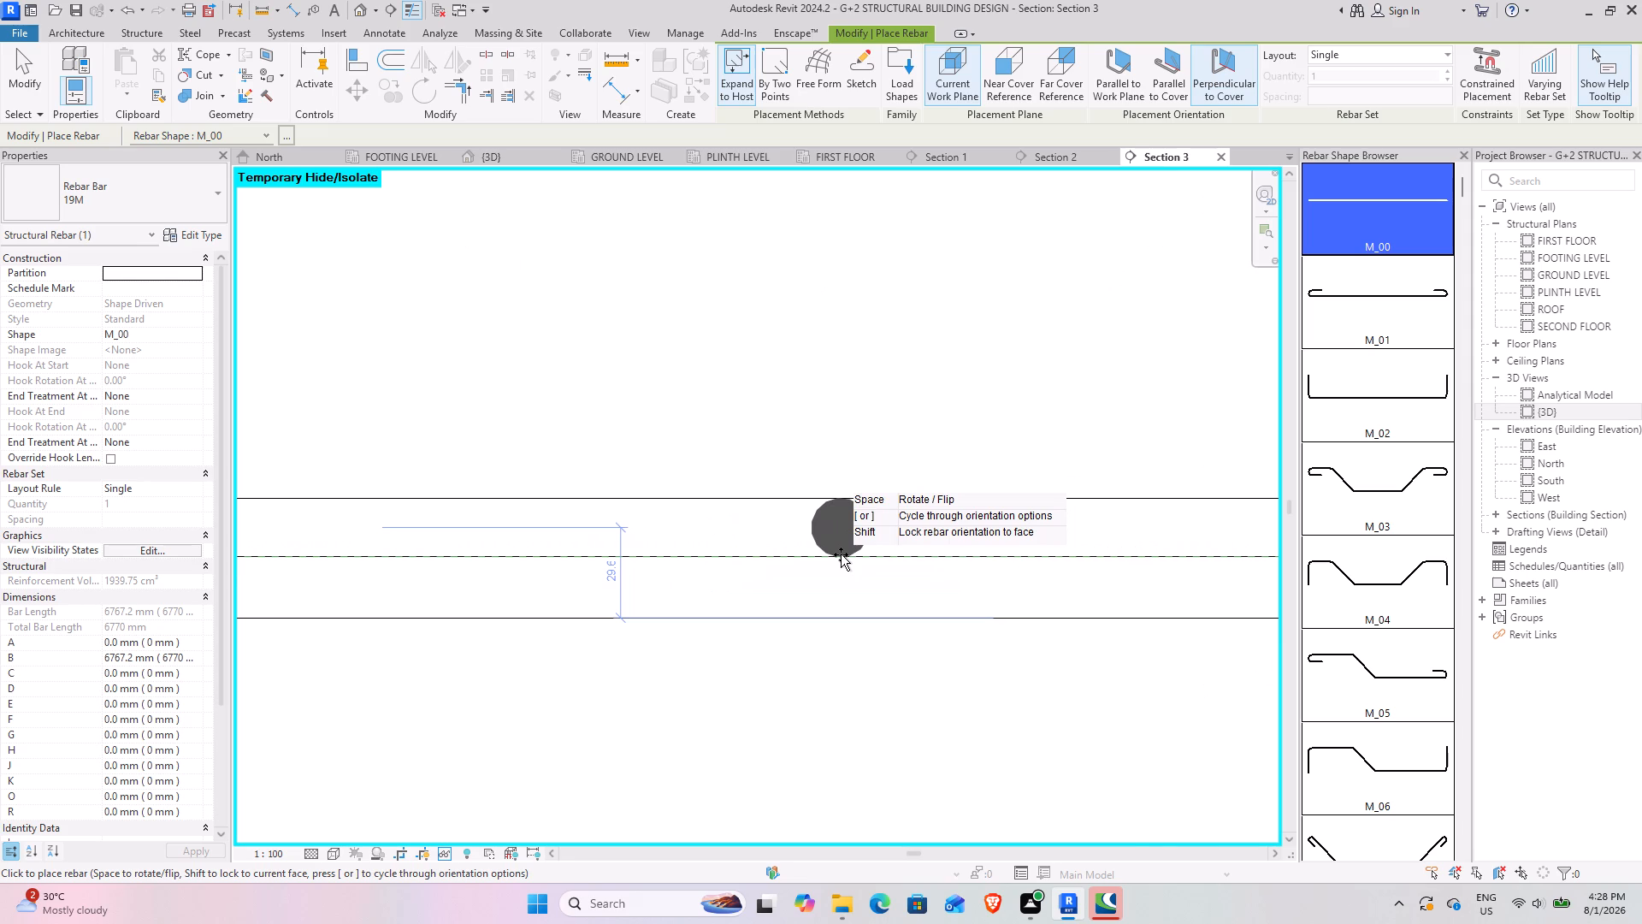
{"action": "left_click", "coordinate": [841, 554]}
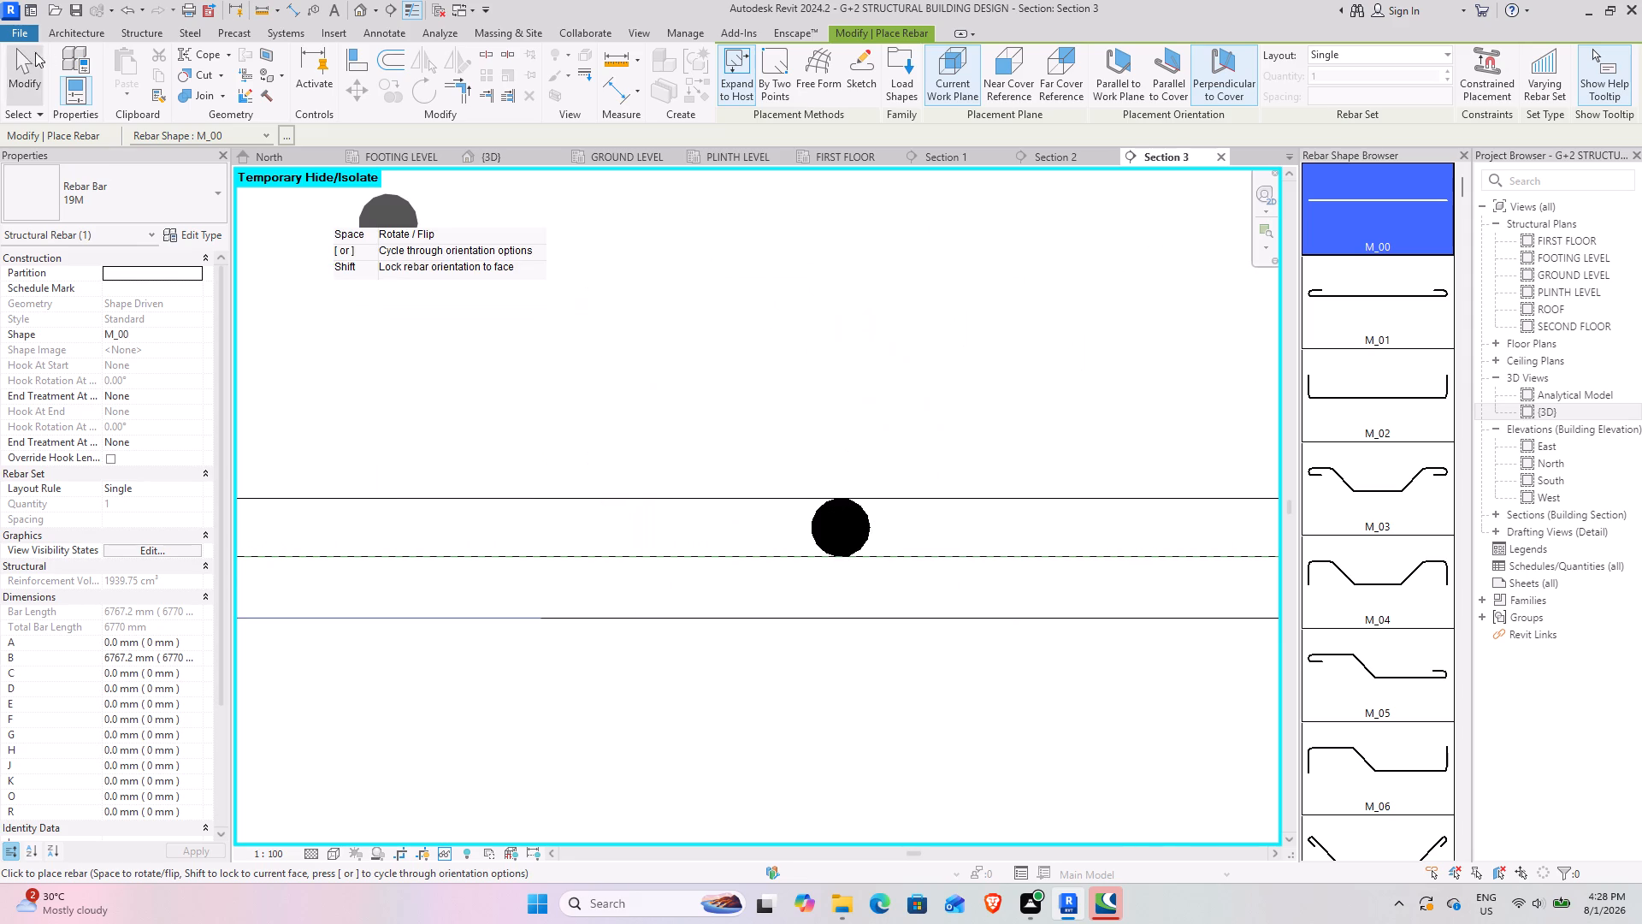
{"action": "left_click", "coordinate": [0, 61]}
{"action": "left_click", "coordinate": [16, 65]}
Set the new straight bottom bar's layout to Maximum Spacing at 180 mm.
{"action": "left_click", "coordinate": [855, 562]}
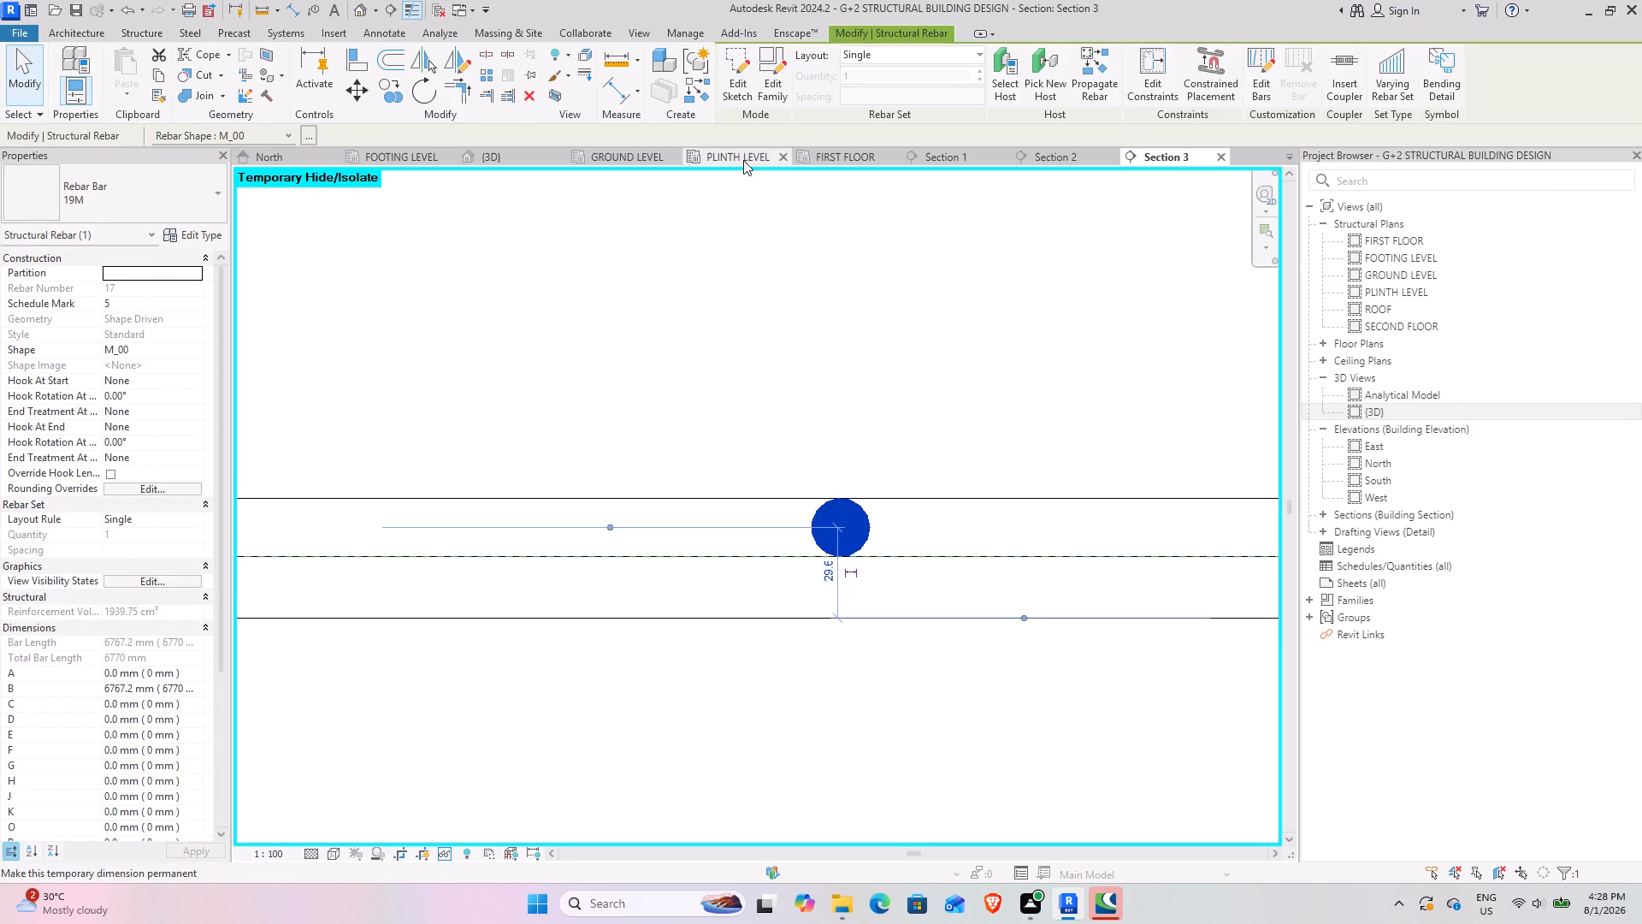
{"action": "left_click", "coordinate": [889, 64]}
{"action": "left_click", "coordinate": [893, 113]}
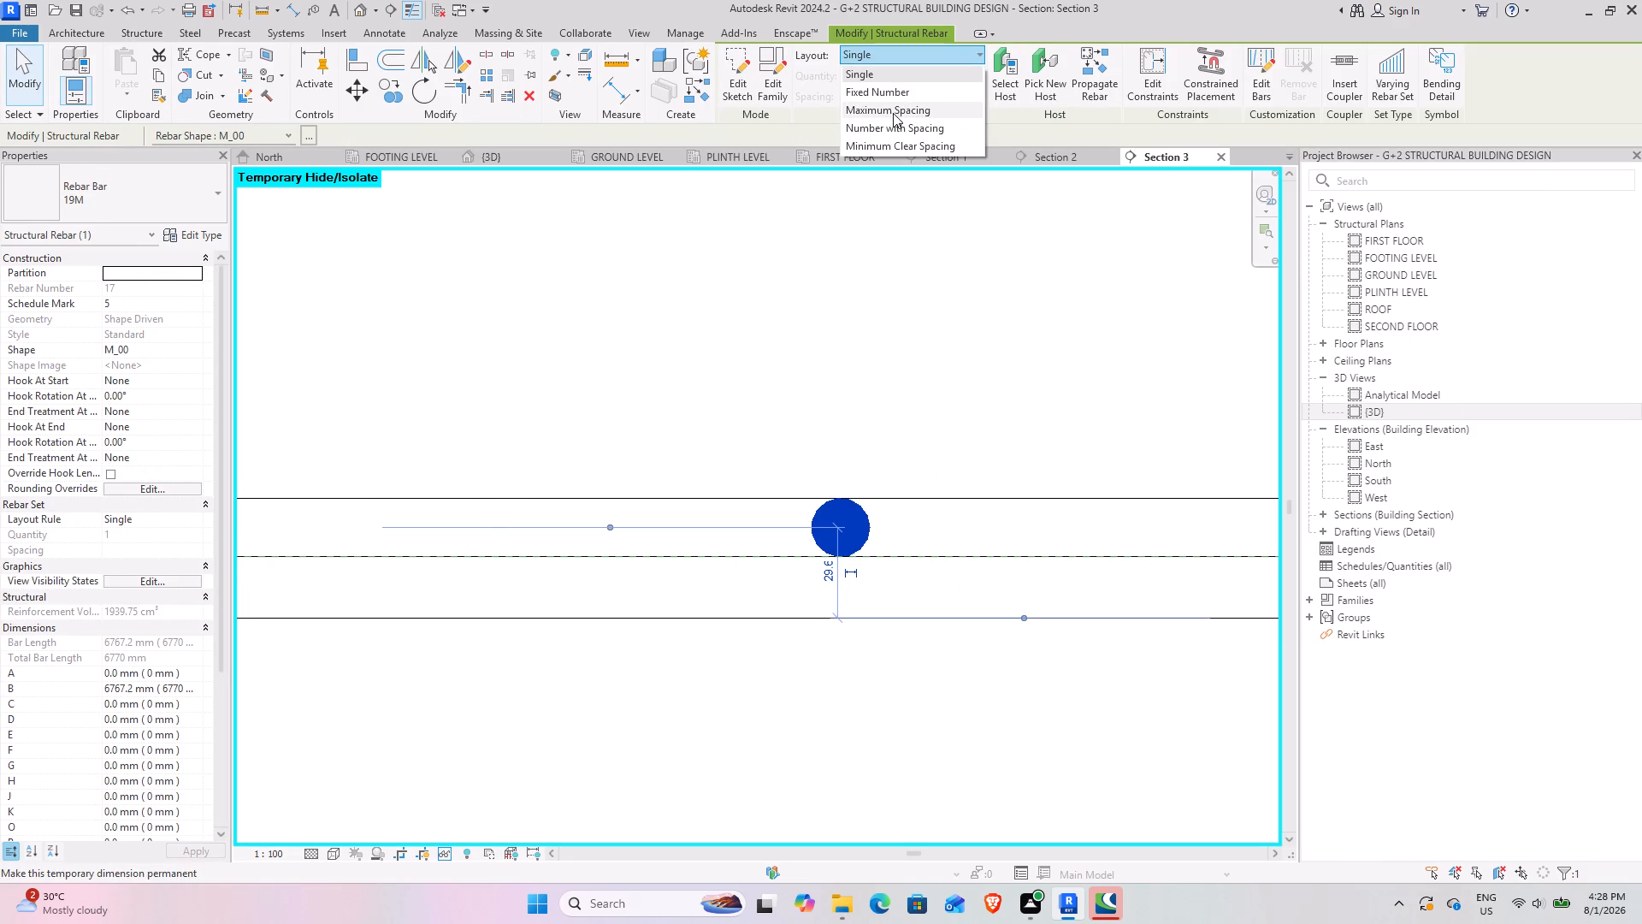
{"action": "left_click", "coordinate": [913, 99]}
{"action": "type", "text": "180"}
{"action": "key", "text": "Return"}
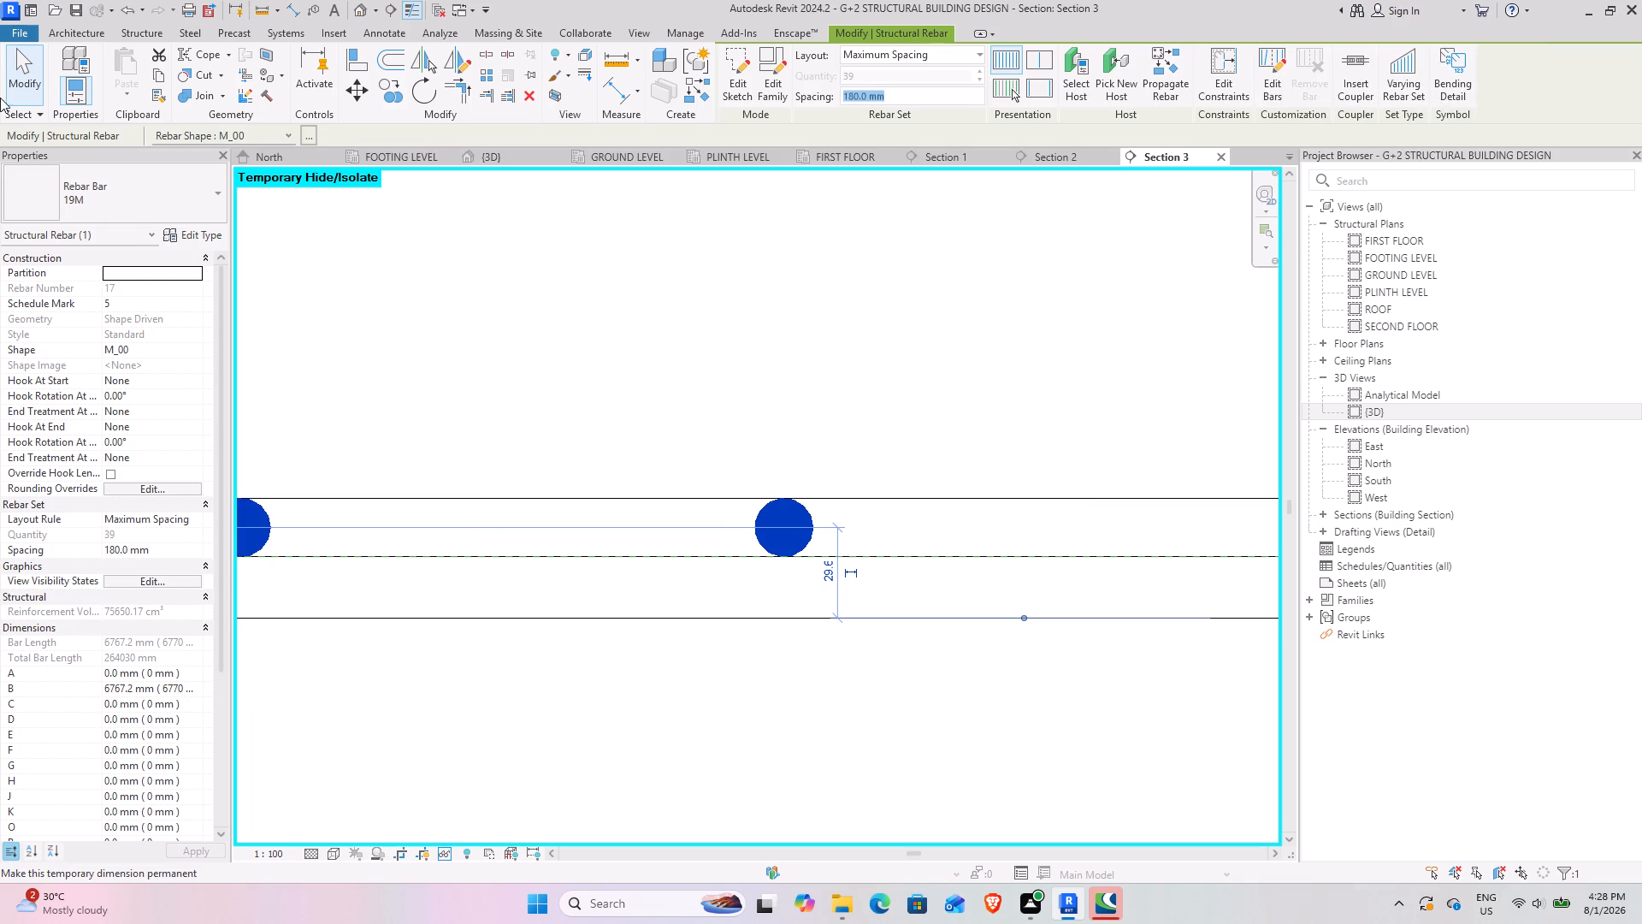
Make the new straight bottom bar set view unobscured in the {3D} view.
{"action": "left_click", "coordinate": [165, 576]}
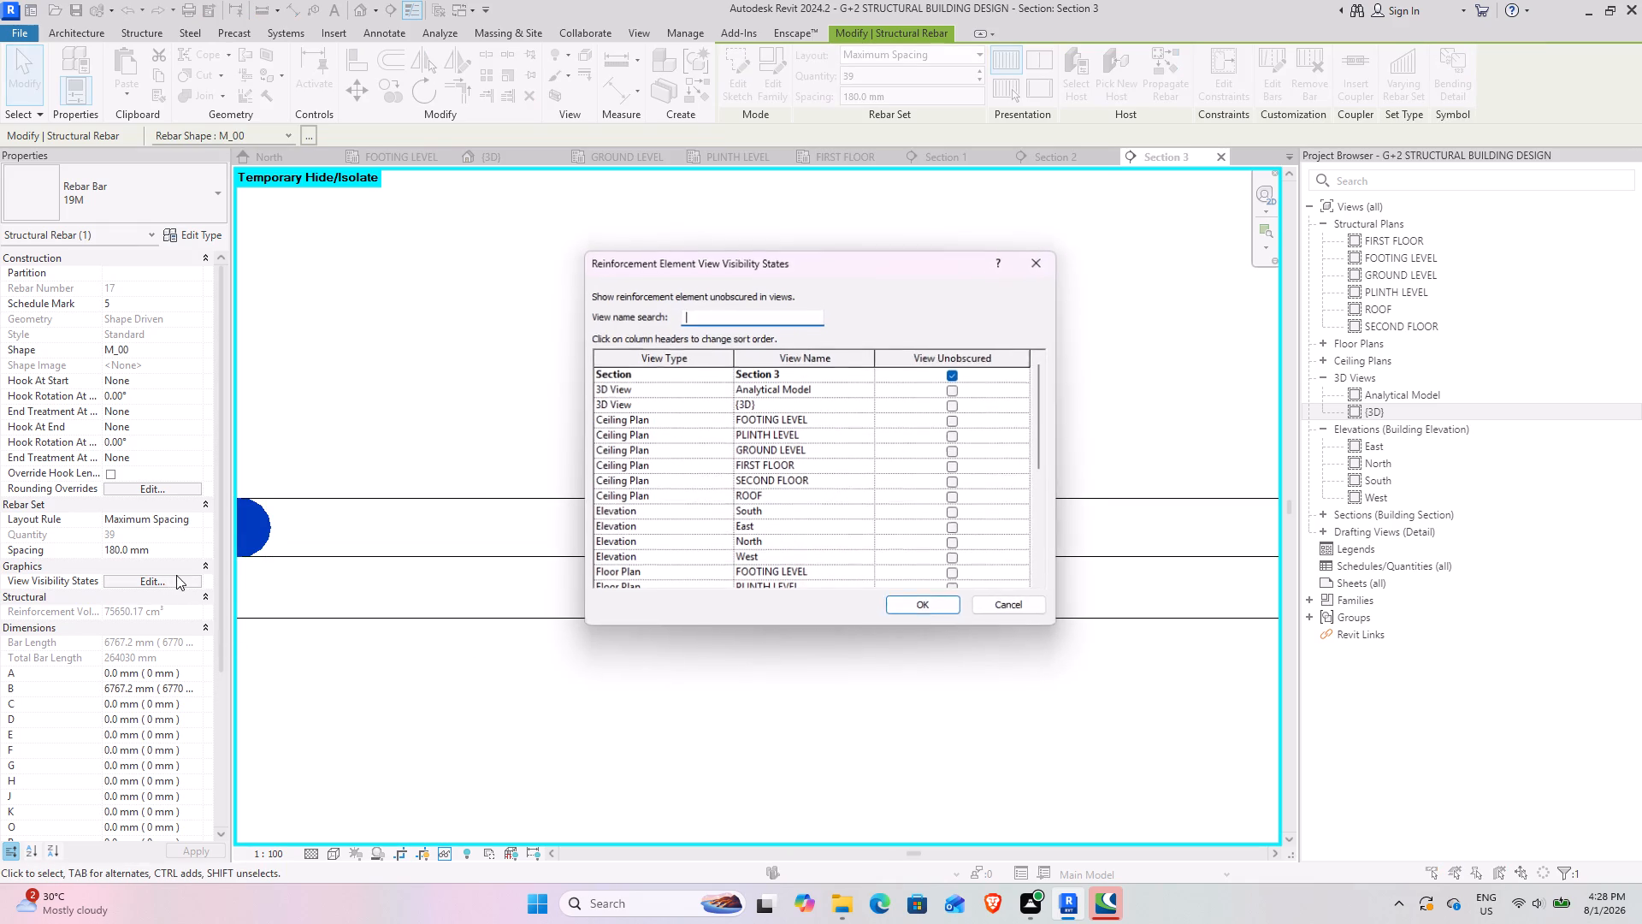
{"action": "left_click", "coordinate": [954, 409]}
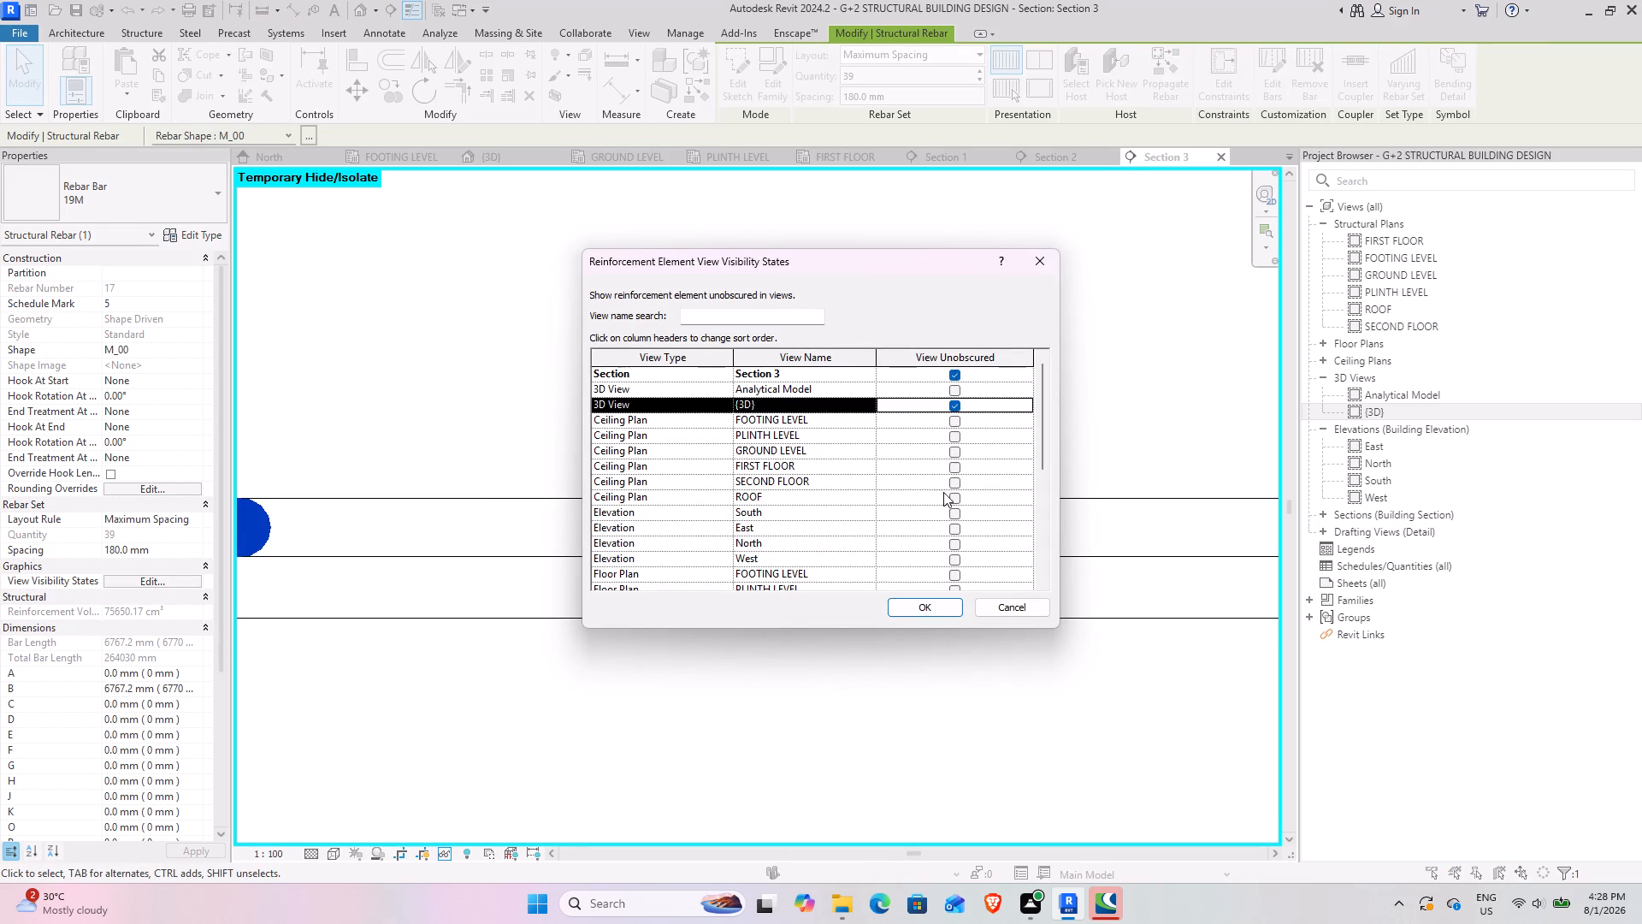
{"action": "left_click", "coordinate": [925, 611]}
Examine the slab's straight and cranked reinforcement from several angles in the {3D} view.
{"action": "left_click", "coordinate": [517, 149]}
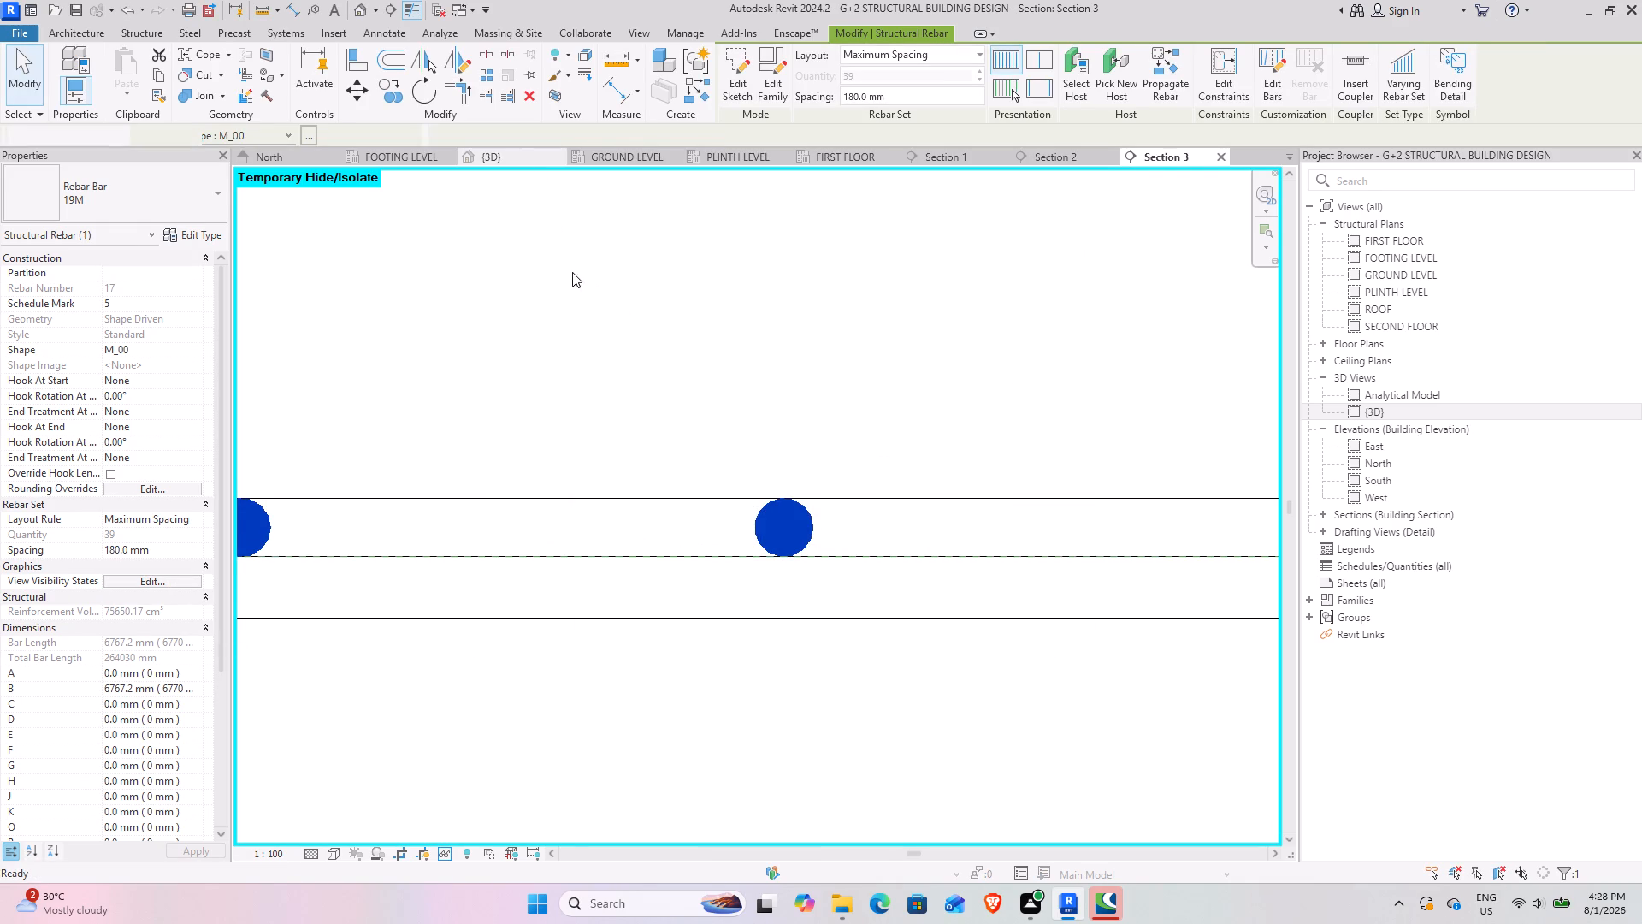
{"action": "scroll", "coordinate": [1007, 565], "scroll_direction": "down", "scroll_amount": 3}
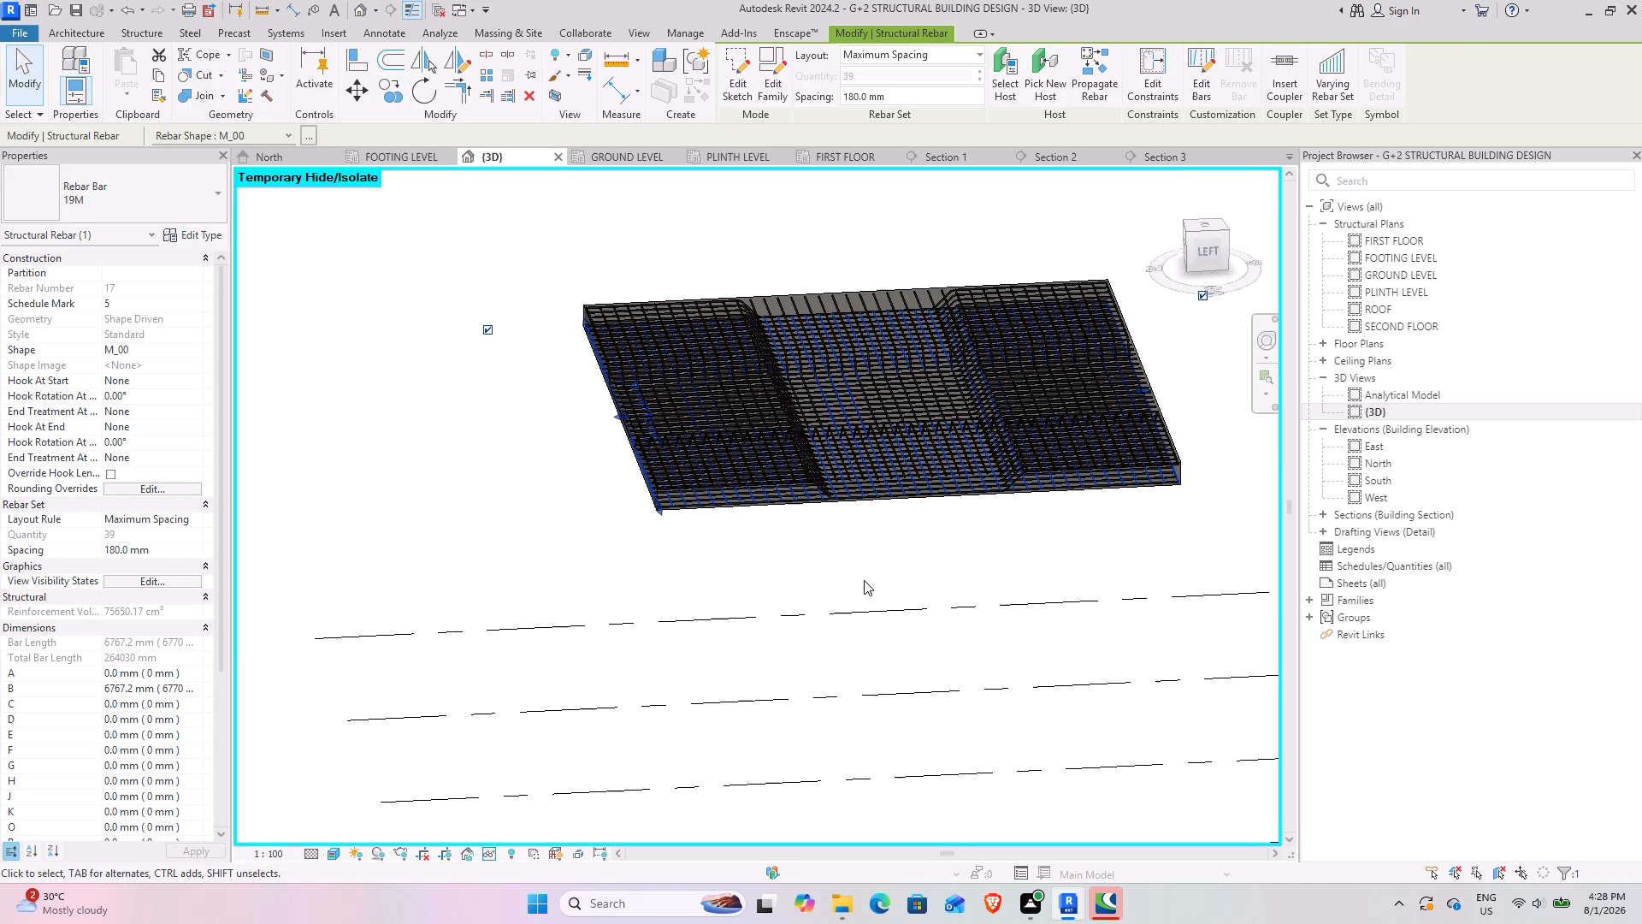
{"action": "middle_click_drag", "start_coordinate": [864, 580], "coordinate": [771, 568], "text": "shift"}
{"action": "left_click_drag", "start_coordinate": [757, 580], "coordinate": [749, 575]}
{"action": "scroll", "coordinate": [775, 394], "scroll_direction": "down", "scroll_amount": 2}
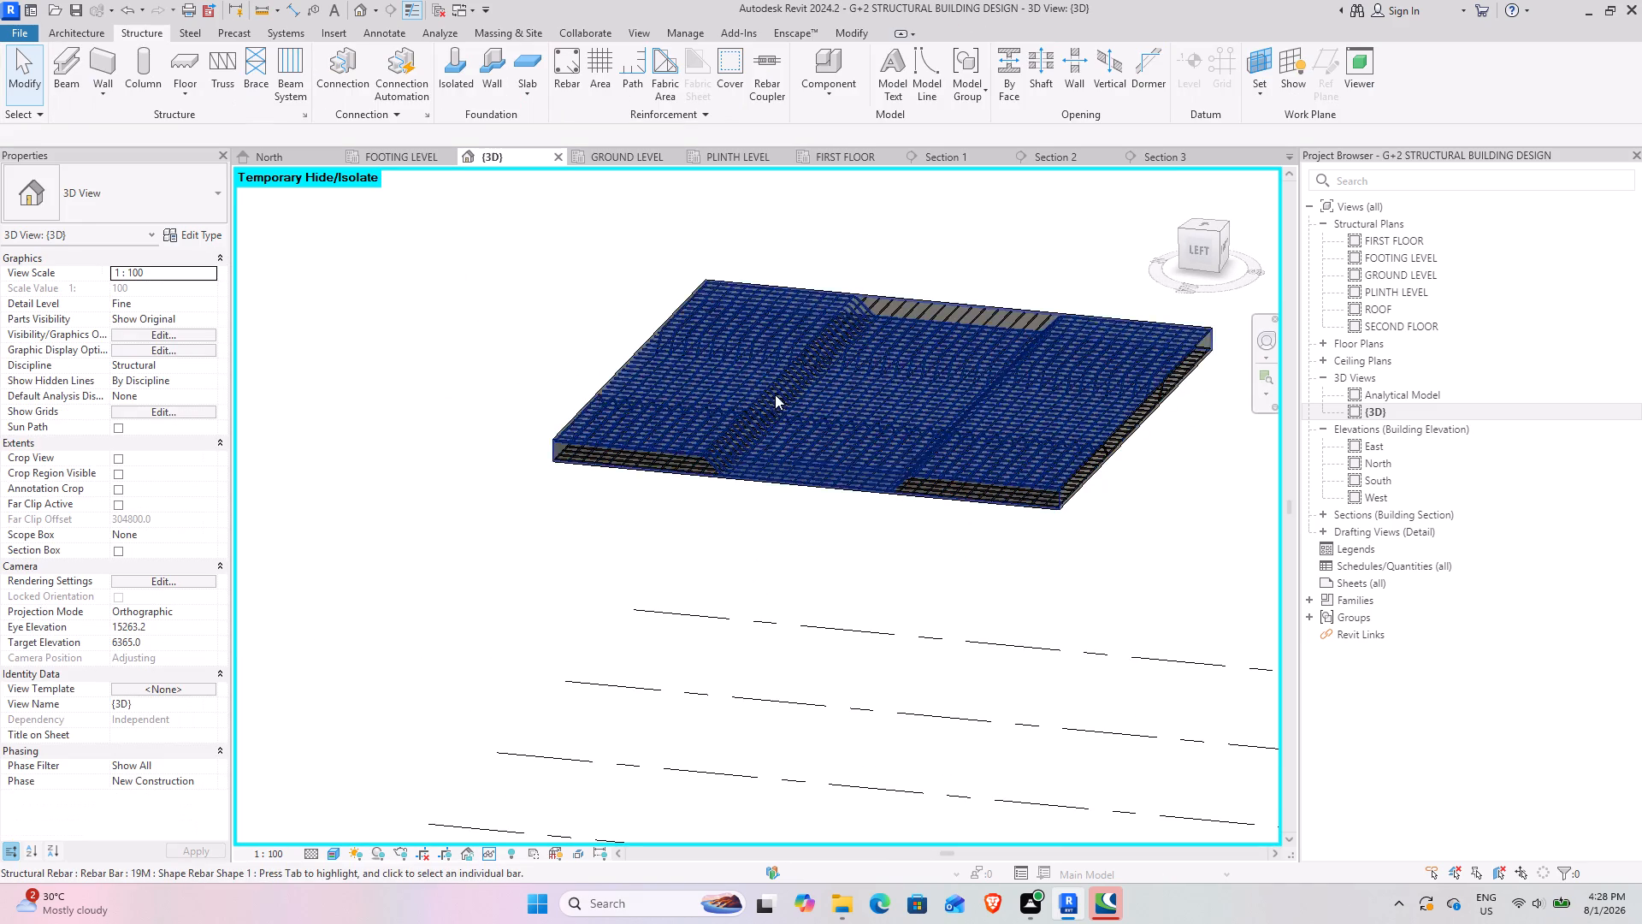
{"action": "scroll", "coordinate": [775, 394], "scroll_direction": "down", "scroll_amount": 1}
{"action": "middle_click_drag", "start_coordinate": [796, 469], "coordinate": [764, 578], "text": "shift"}
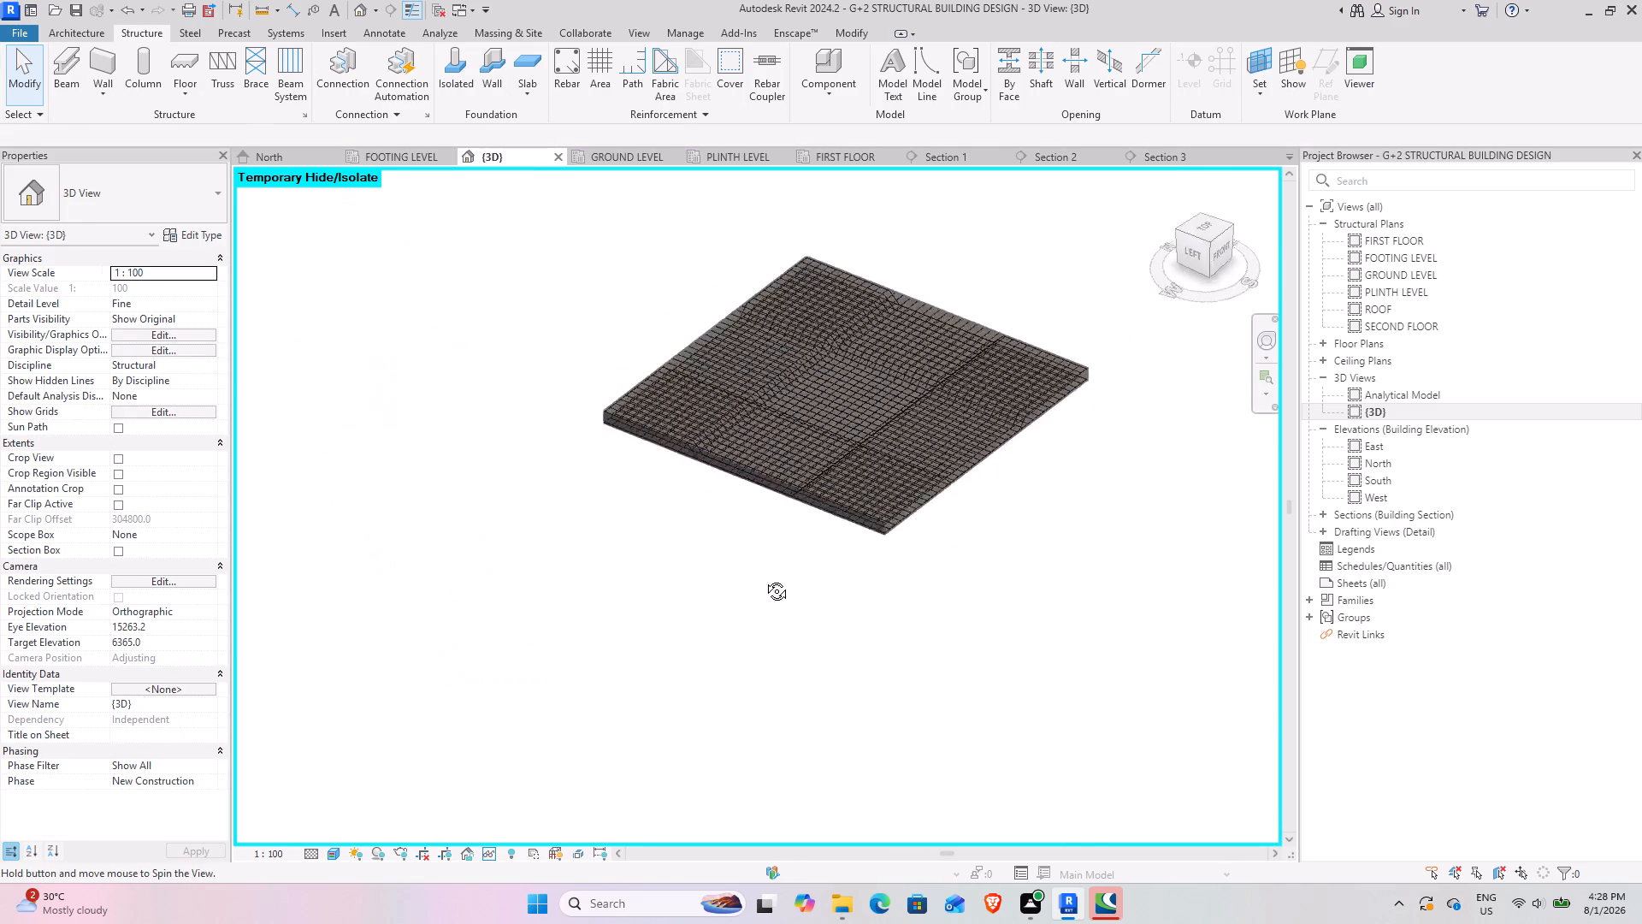
{"action": "middle_click_drag", "start_coordinate": [764, 578], "coordinate": [901, 640], "text": "shift"}
{"action": "scroll", "coordinate": [767, 369], "scroll_direction": "up", "scroll_amount": 7}
{"action": "middle_click_drag", "start_coordinate": [749, 560], "coordinate": [811, 524], "text": "shift"}
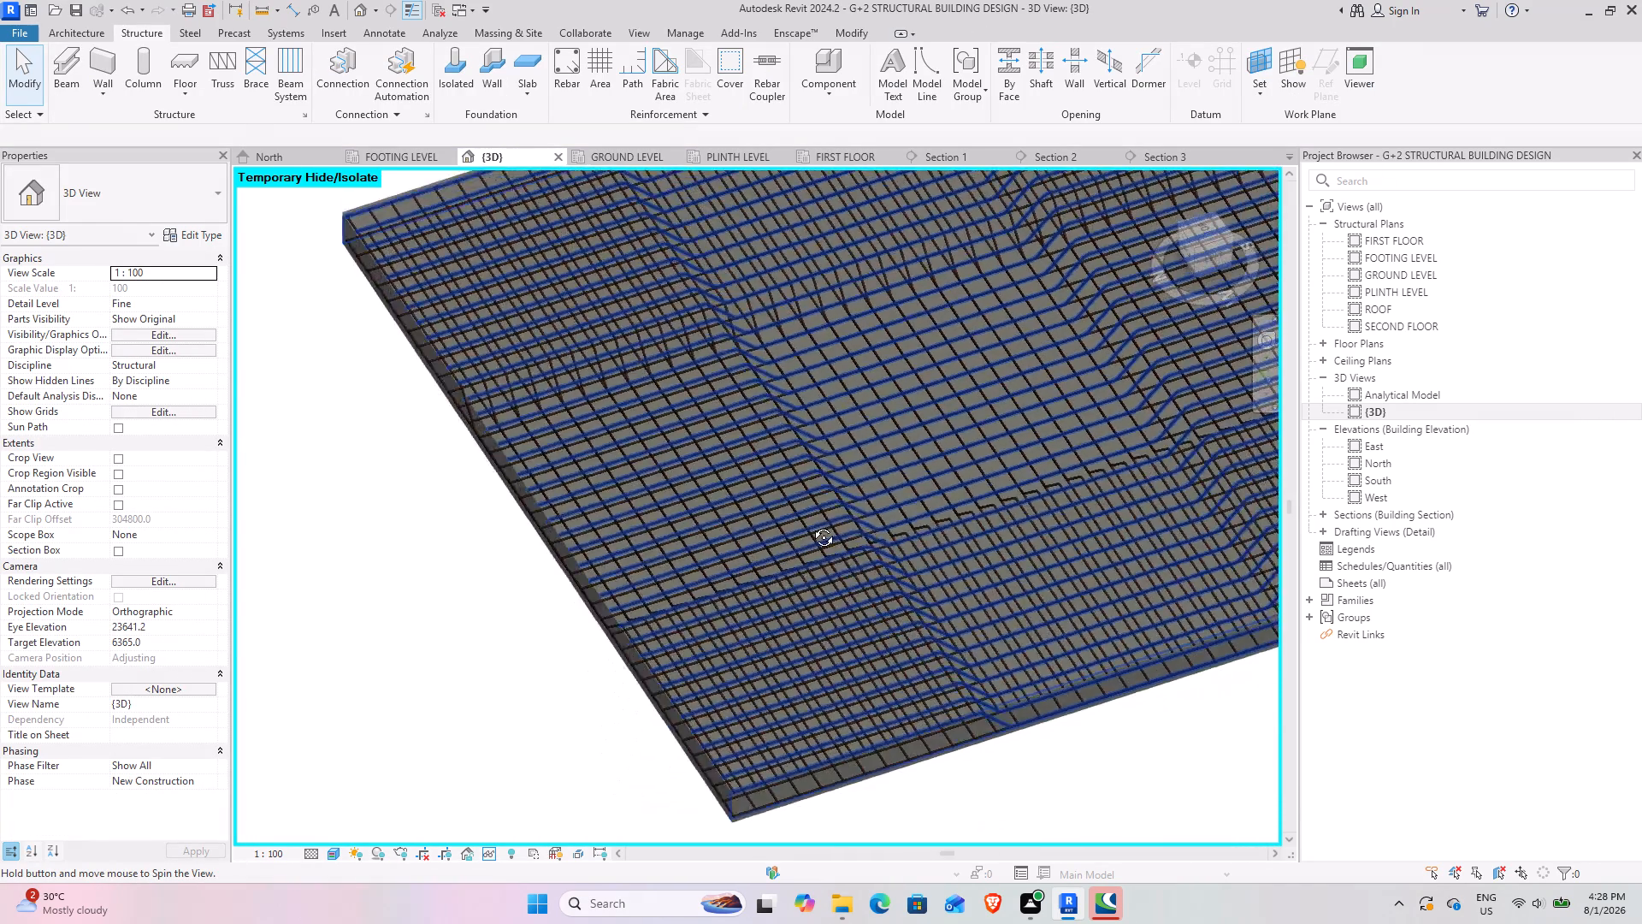
{"action": "middle_click_drag", "start_coordinate": [811, 524], "coordinate": [967, 464], "text": "shift"}
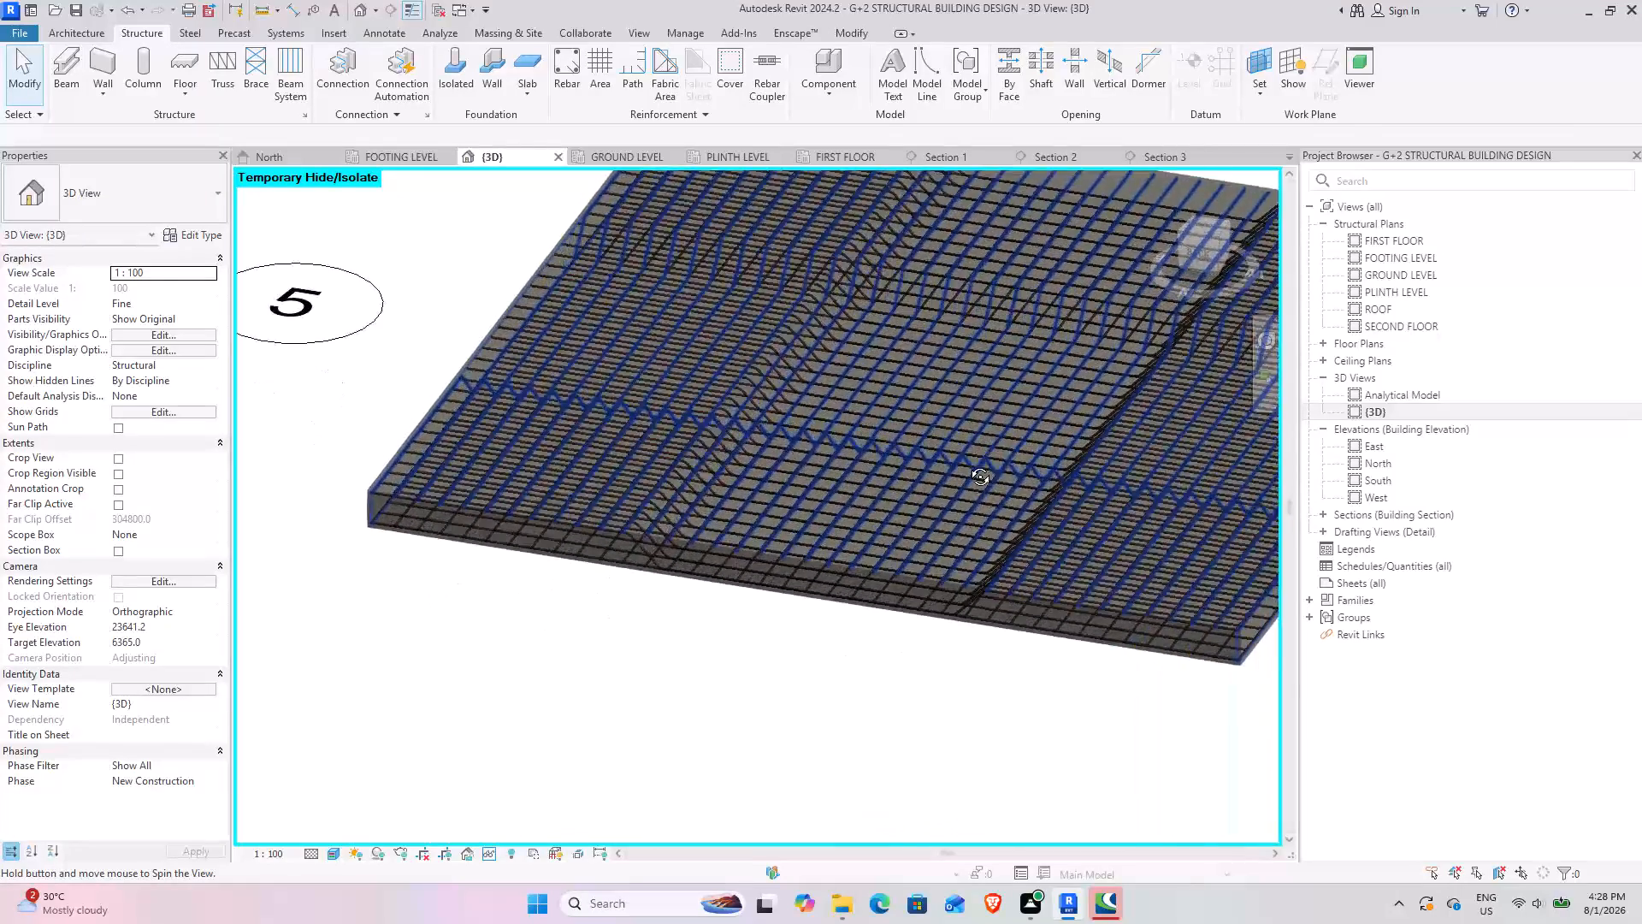
{"action": "middle_click_drag", "start_coordinate": [967, 464], "coordinate": [932, 352], "text": "shift"}
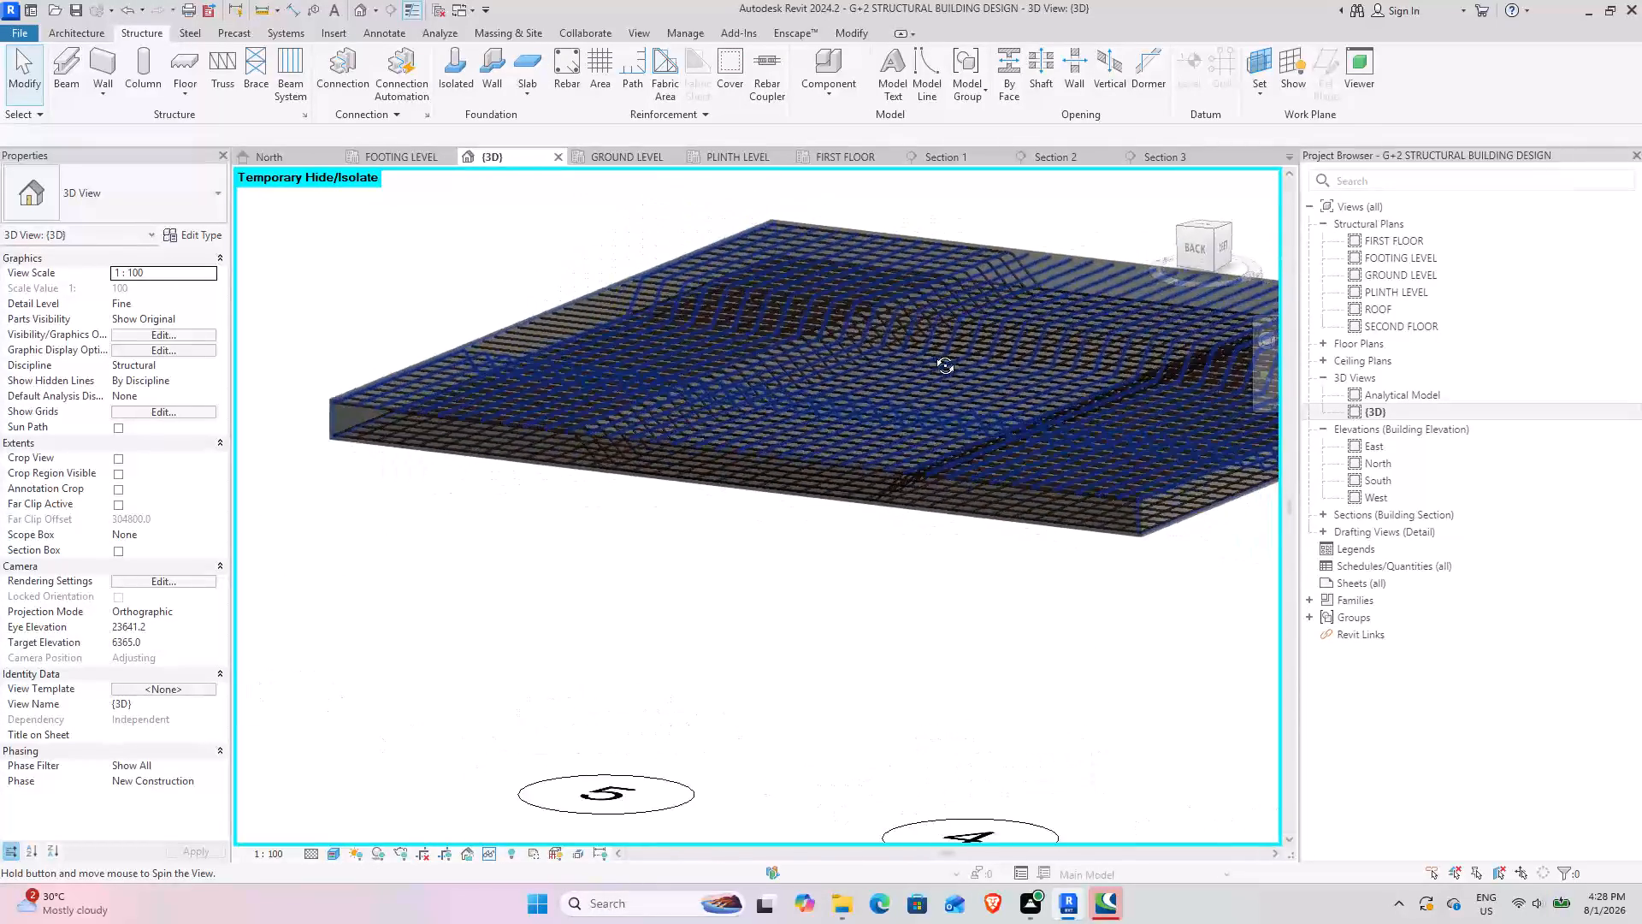
{"action": "middle_click_drag", "start_coordinate": [932, 352], "coordinate": [758, 375], "text": "shift"}
{"action": "scroll", "coordinate": [845, 563], "scroll_direction": "down", "scroll_amount": 4}
{"action": "middle_click_drag", "start_coordinate": [885, 527], "coordinate": [645, 464], "text": "shift"}
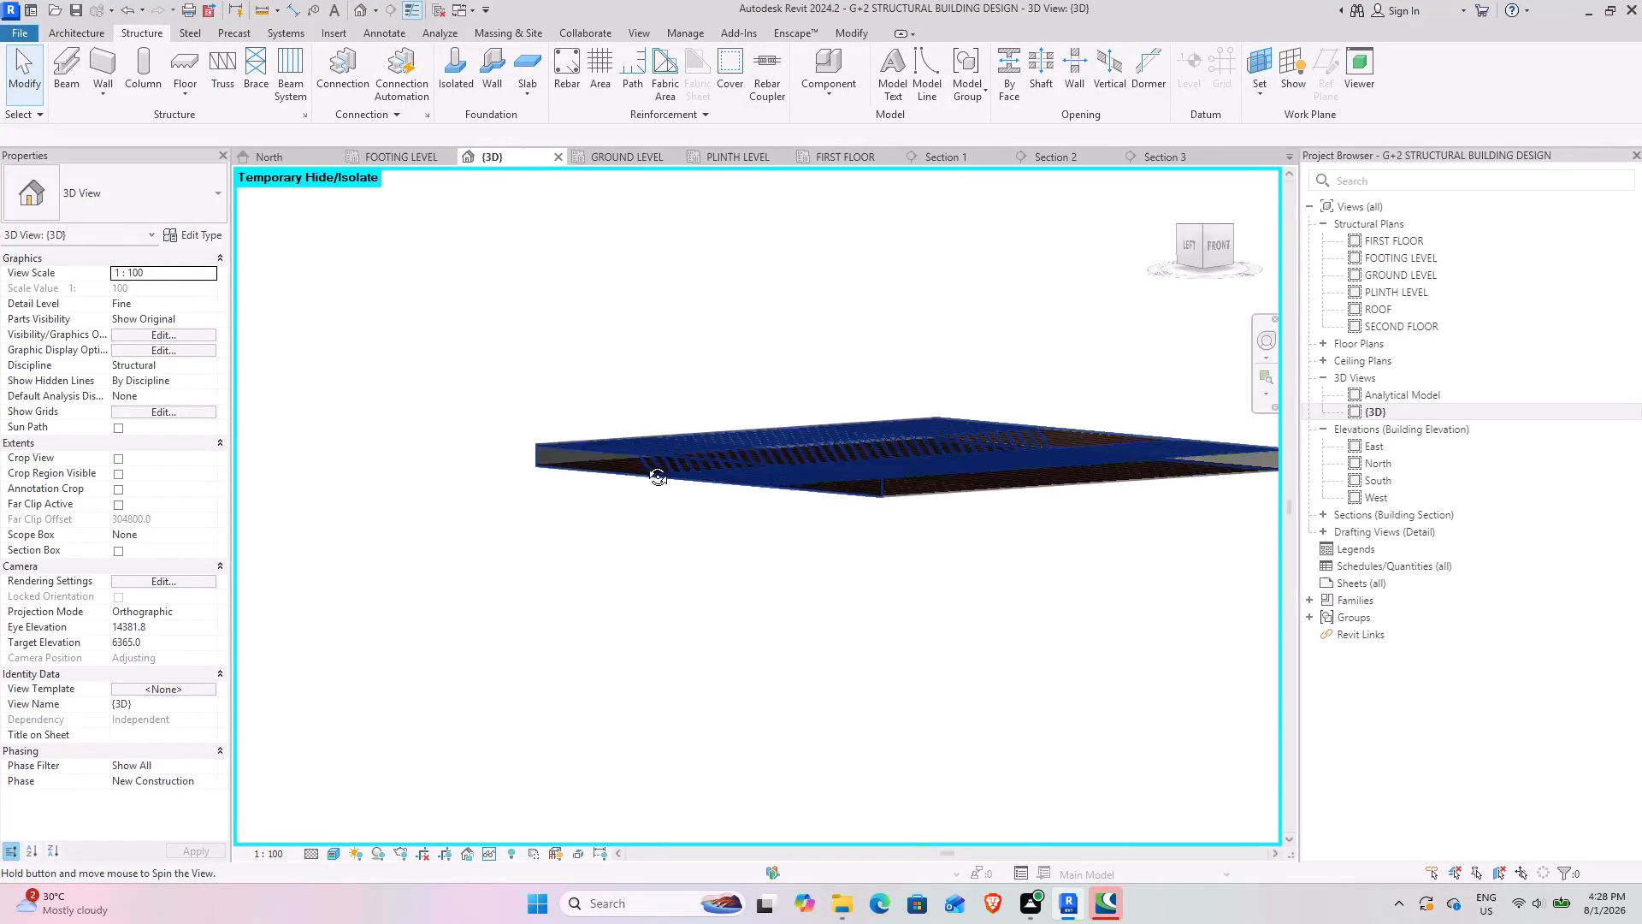
{"action": "middle_click_drag", "start_coordinate": [645, 464], "coordinate": [883, 735], "text": "shift"}
{"action": "scroll", "coordinate": [964, 686], "scroll_direction": "down", "scroll_amount": 4}
{"action": "middle_click_drag", "start_coordinate": [1050, 648], "coordinate": [1013, 631], "text": "shift"}
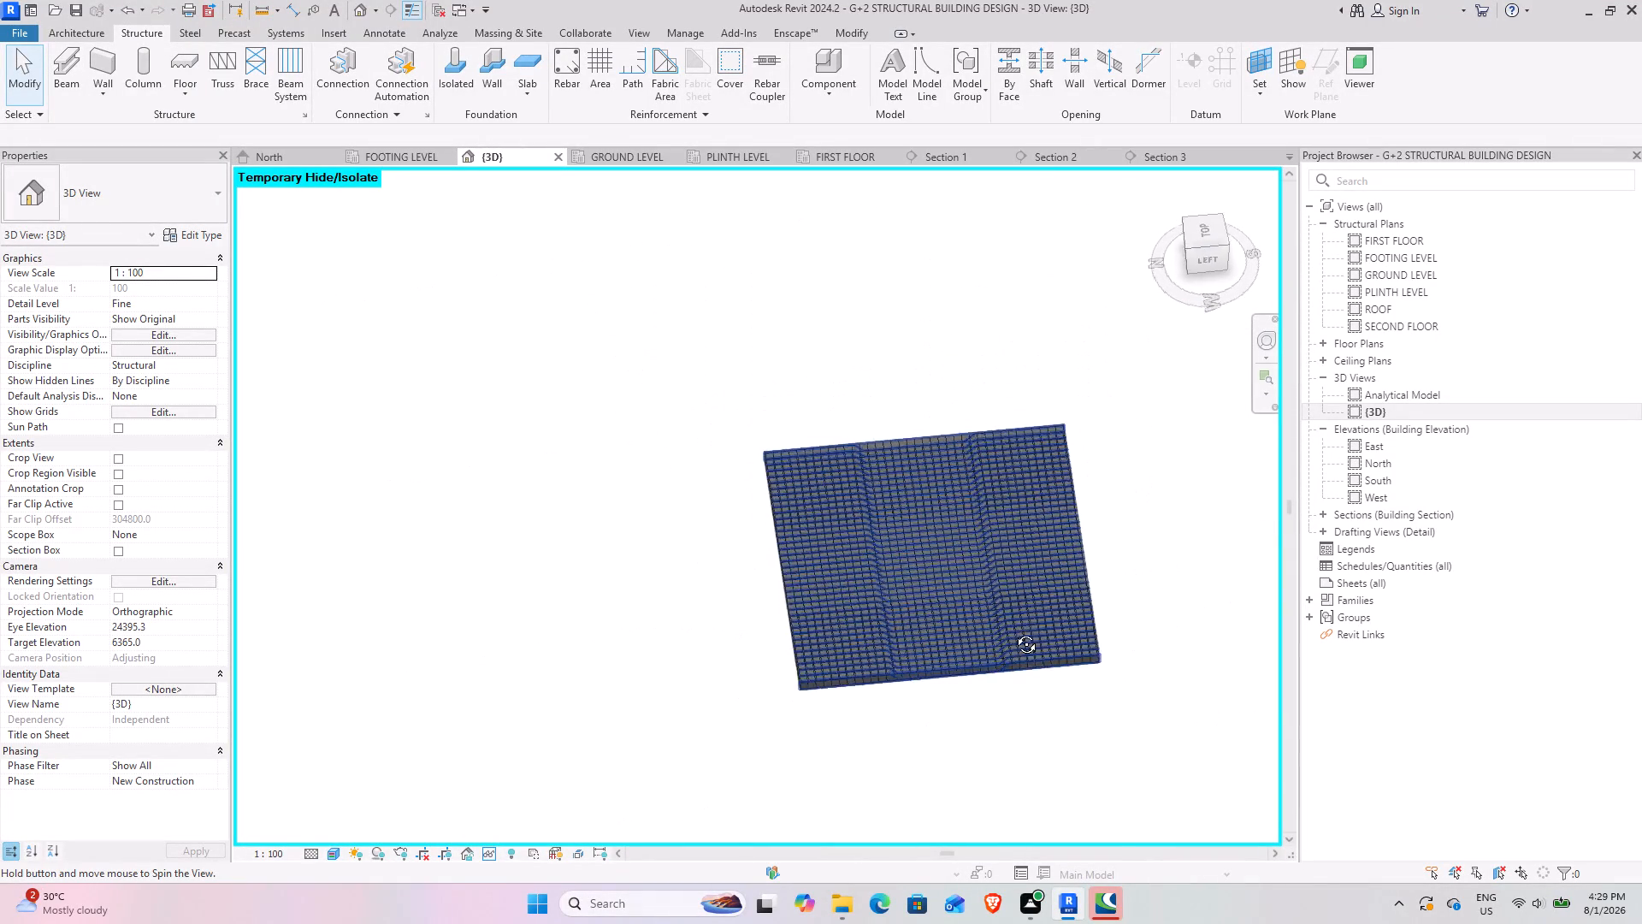
{"action": "middle_click_drag", "start_coordinate": [1013, 631], "coordinate": [946, 495], "text": "shift"}
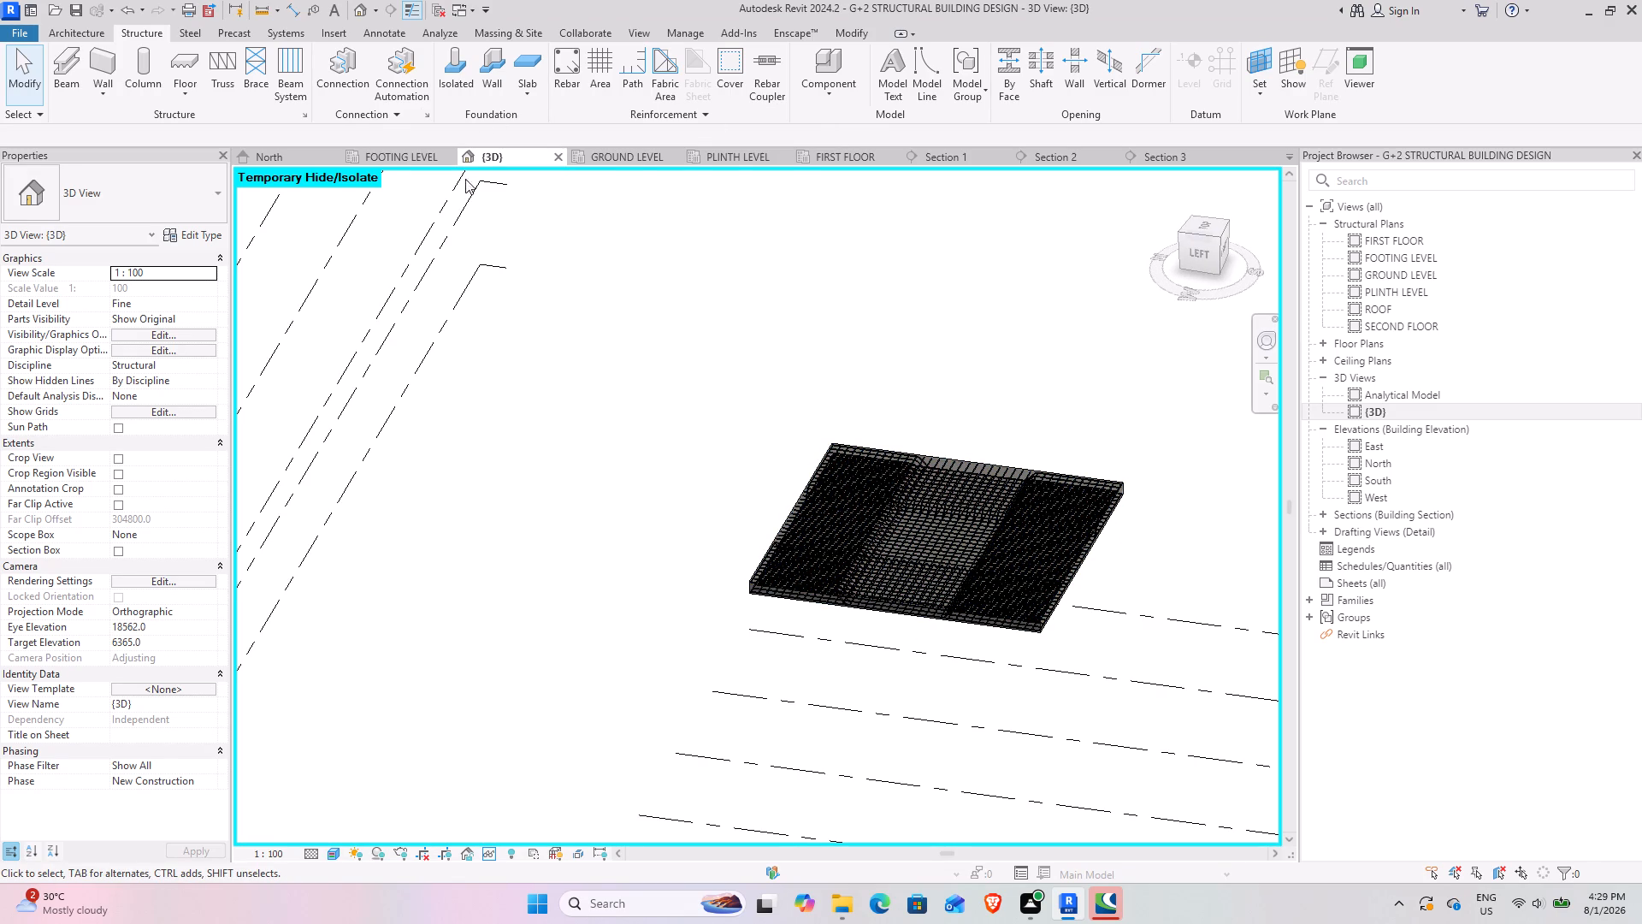
Examine the reinforced slab and the neighbouring bays in the FIRST FLOOR structural plan.
{"action": "left_click", "coordinate": [845, 147]}
{"action": "left_click", "coordinate": [840, 167]}
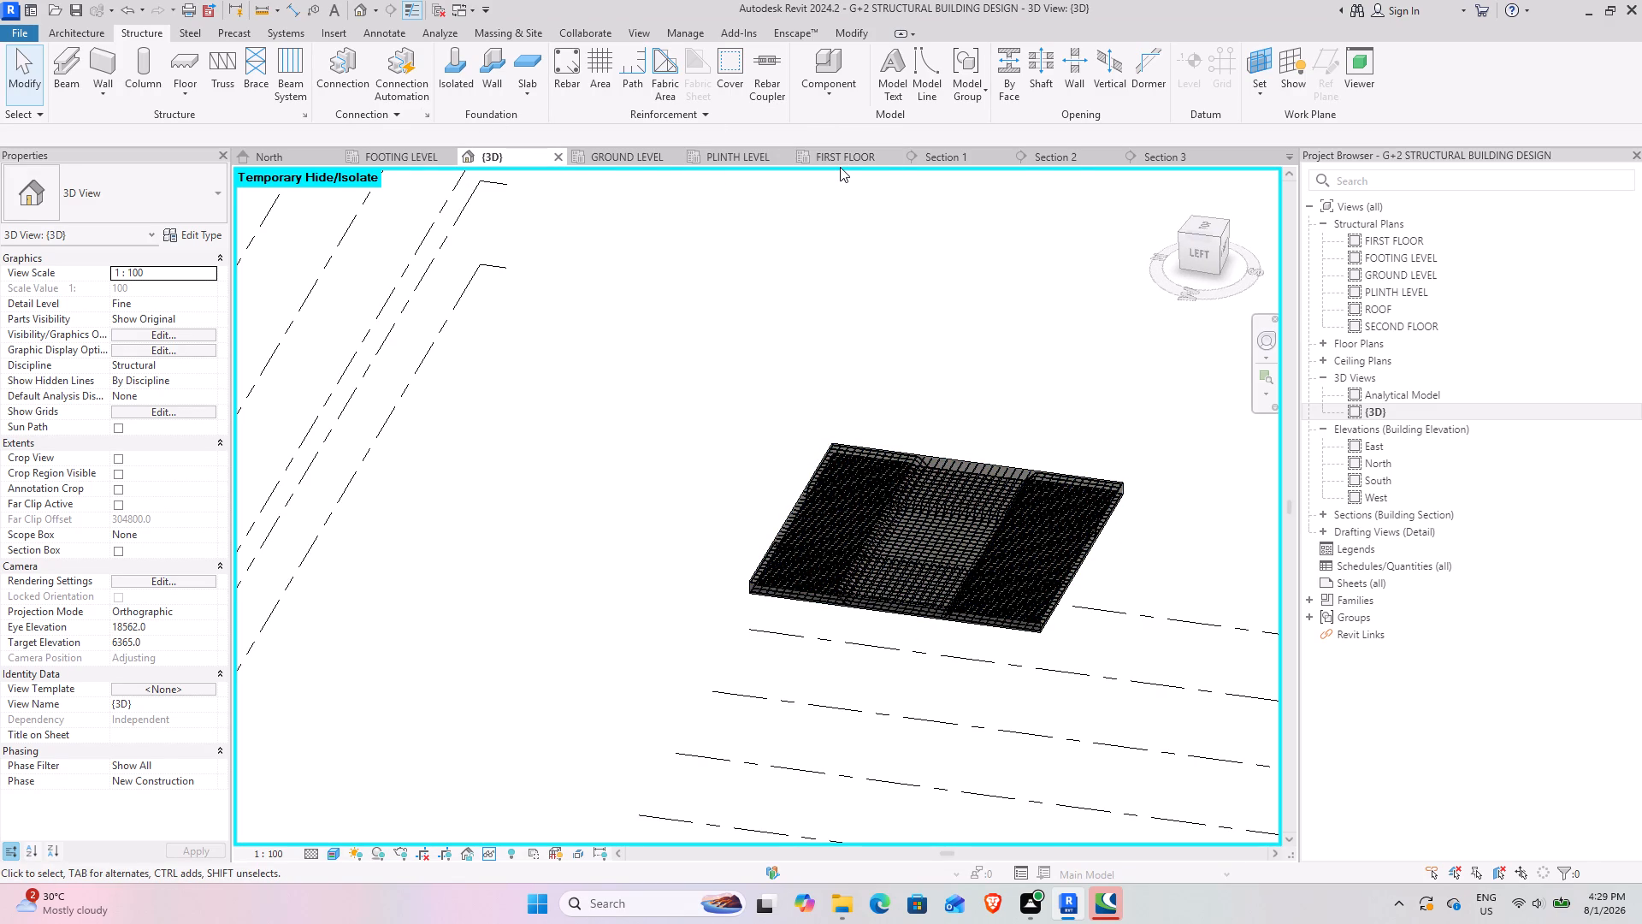
{"action": "left_click", "coordinate": [840, 154]}
{"action": "scroll", "coordinate": [756, 501], "scroll_direction": "down", "scroll_amount": 7}
{"action": "middle_click_drag", "start_coordinate": [747, 502], "coordinate": [735, 456]}
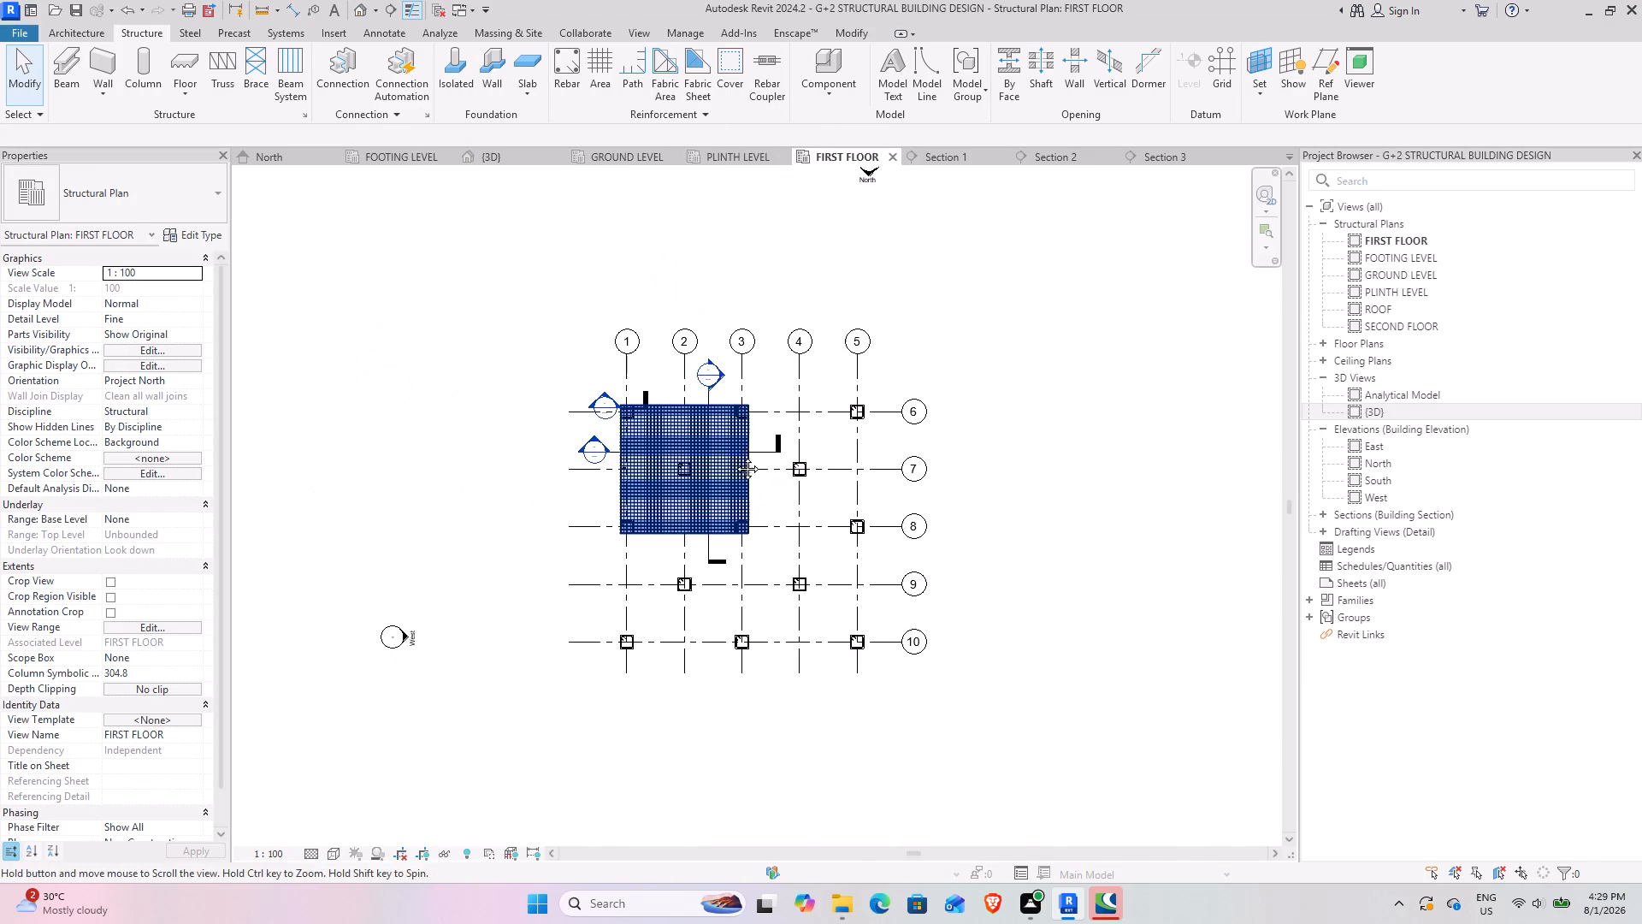
{"action": "middle_click_drag", "start_coordinate": [735, 456], "coordinate": [733, 456]}
{"action": "scroll", "coordinate": [720, 470], "scroll_direction": "up", "scroll_amount": 11}
{"action": "middle_click_drag", "start_coordinate": [706, 556], "coordinate": [775, 559]}
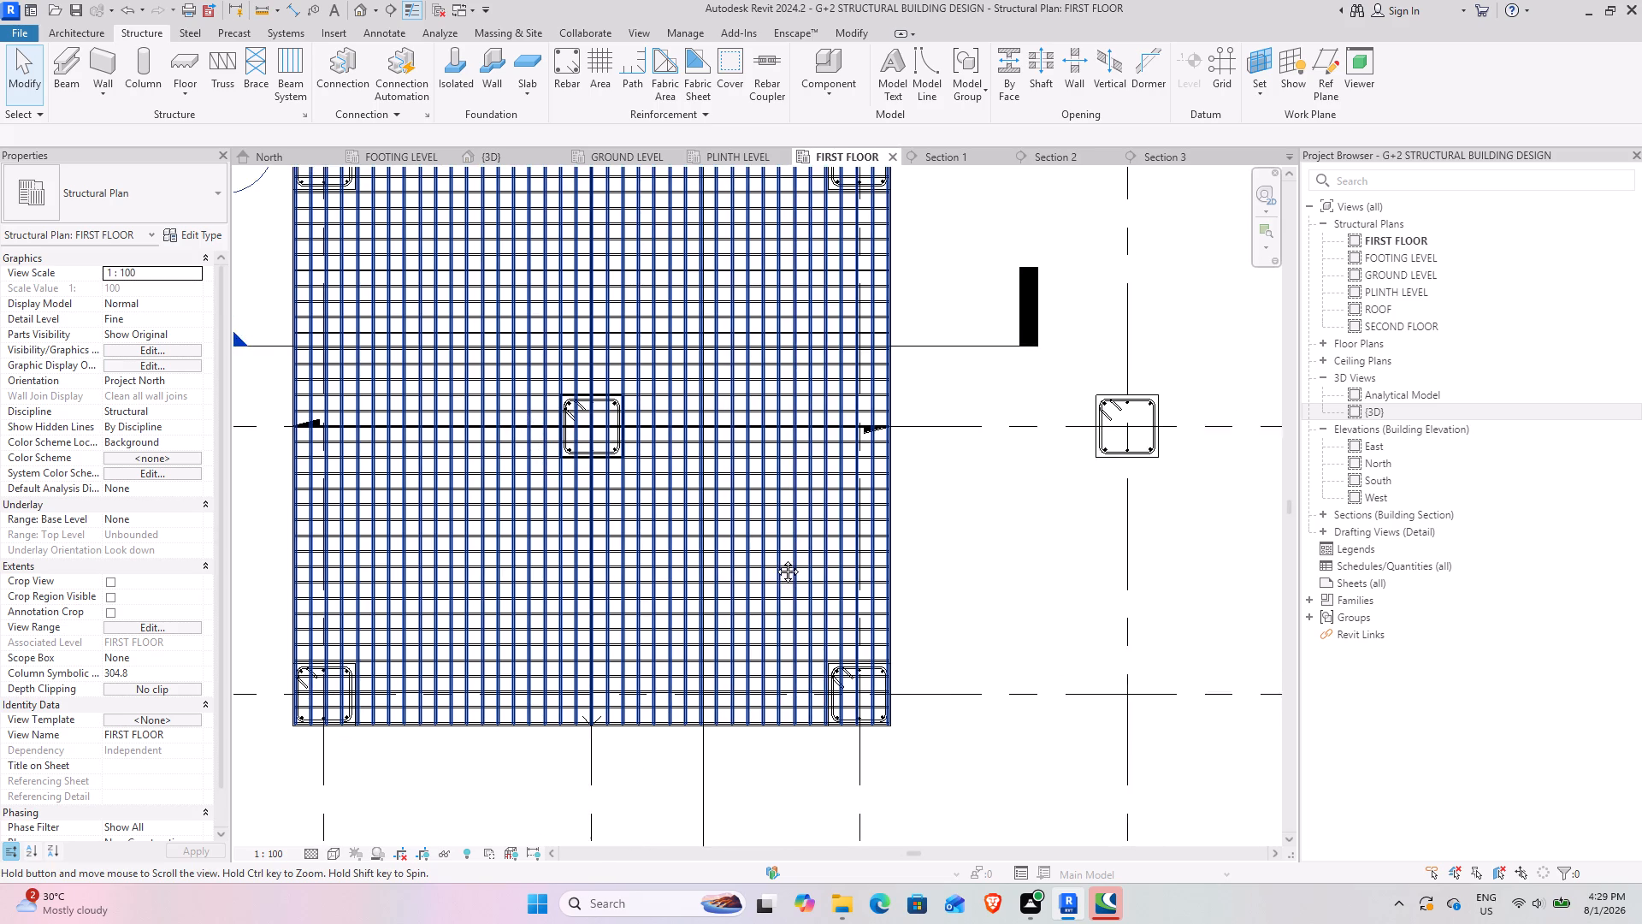
{"action": "middle_click_drag", "start_coordinate": [775, 559], "coordinate": [768, 574]}
{"action": "scroll", "coordinate": [783, 548], "scroll_direction": "down", "scroll_amount": 4}
{"action": "middle_click_drag", "start_coordinate": [895, 564], "coordinate": [778, 555]}
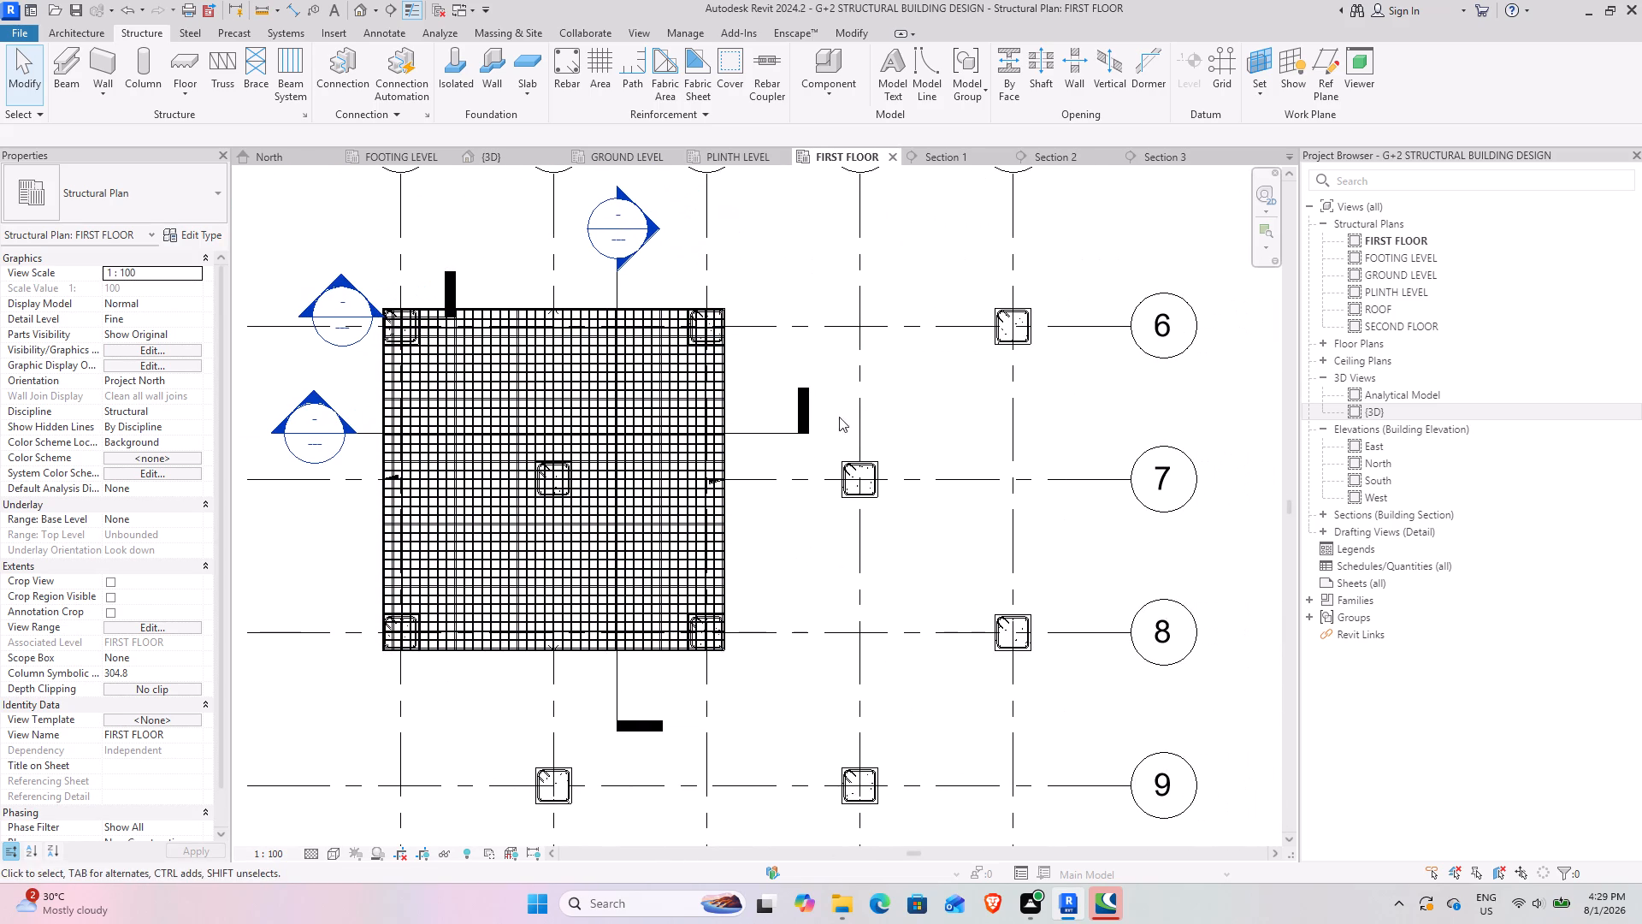
{"action": "scroll", "coordinate": [729, 388], "scroll_direction": "up", "scroll_amount": 6}
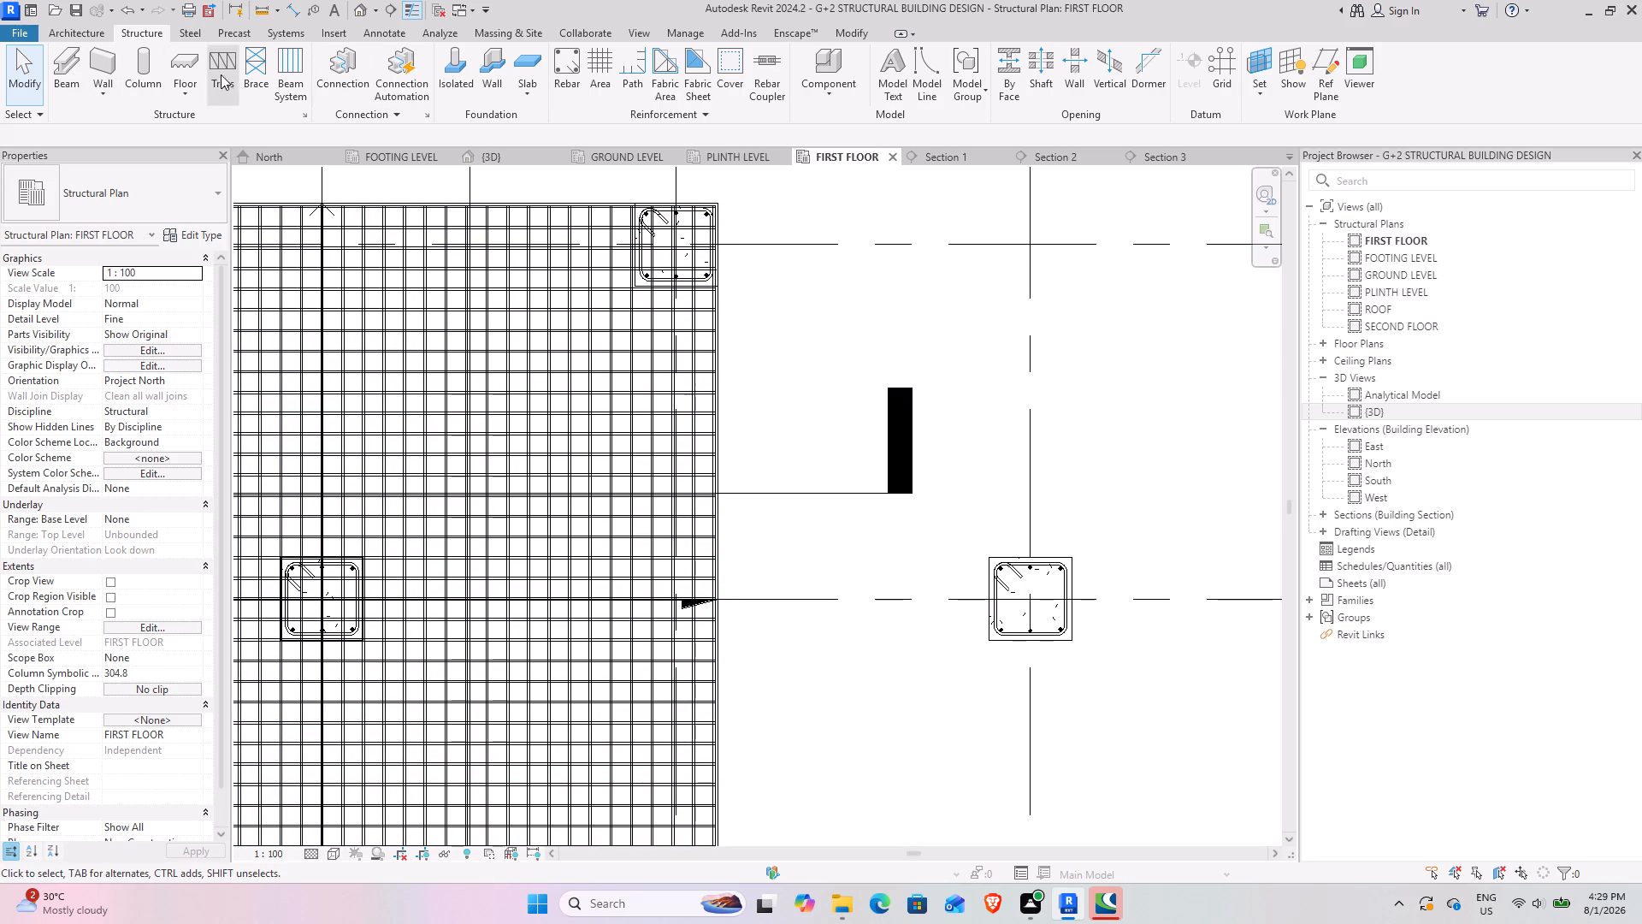
Create a 1' slab floor on FIRST FLOOR, with a rectangular boundary from the reinforced slab's corner at grids 3/6 to the column's outer corner at 5/8.
{"action": "left_click", "coordinate": [186, 62]}
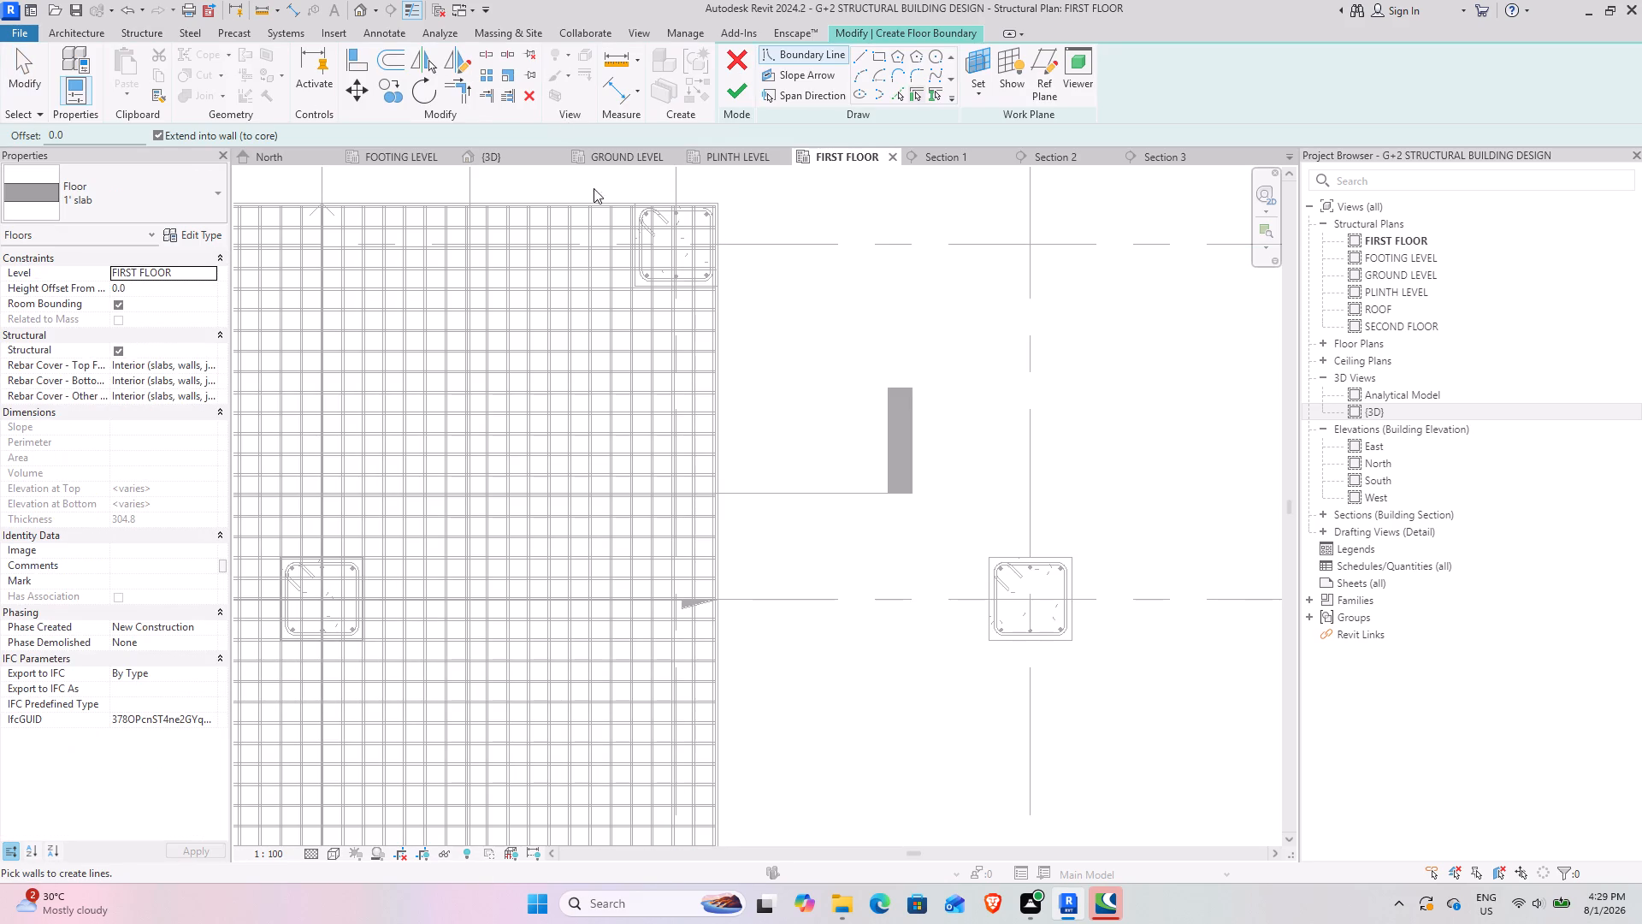
{"action": "left_click", "coordinate": [887, 61]}
{"action": "scroll", "coordinate": [720, 200], "scroll_direction": "up", "scroll_amount": 8}
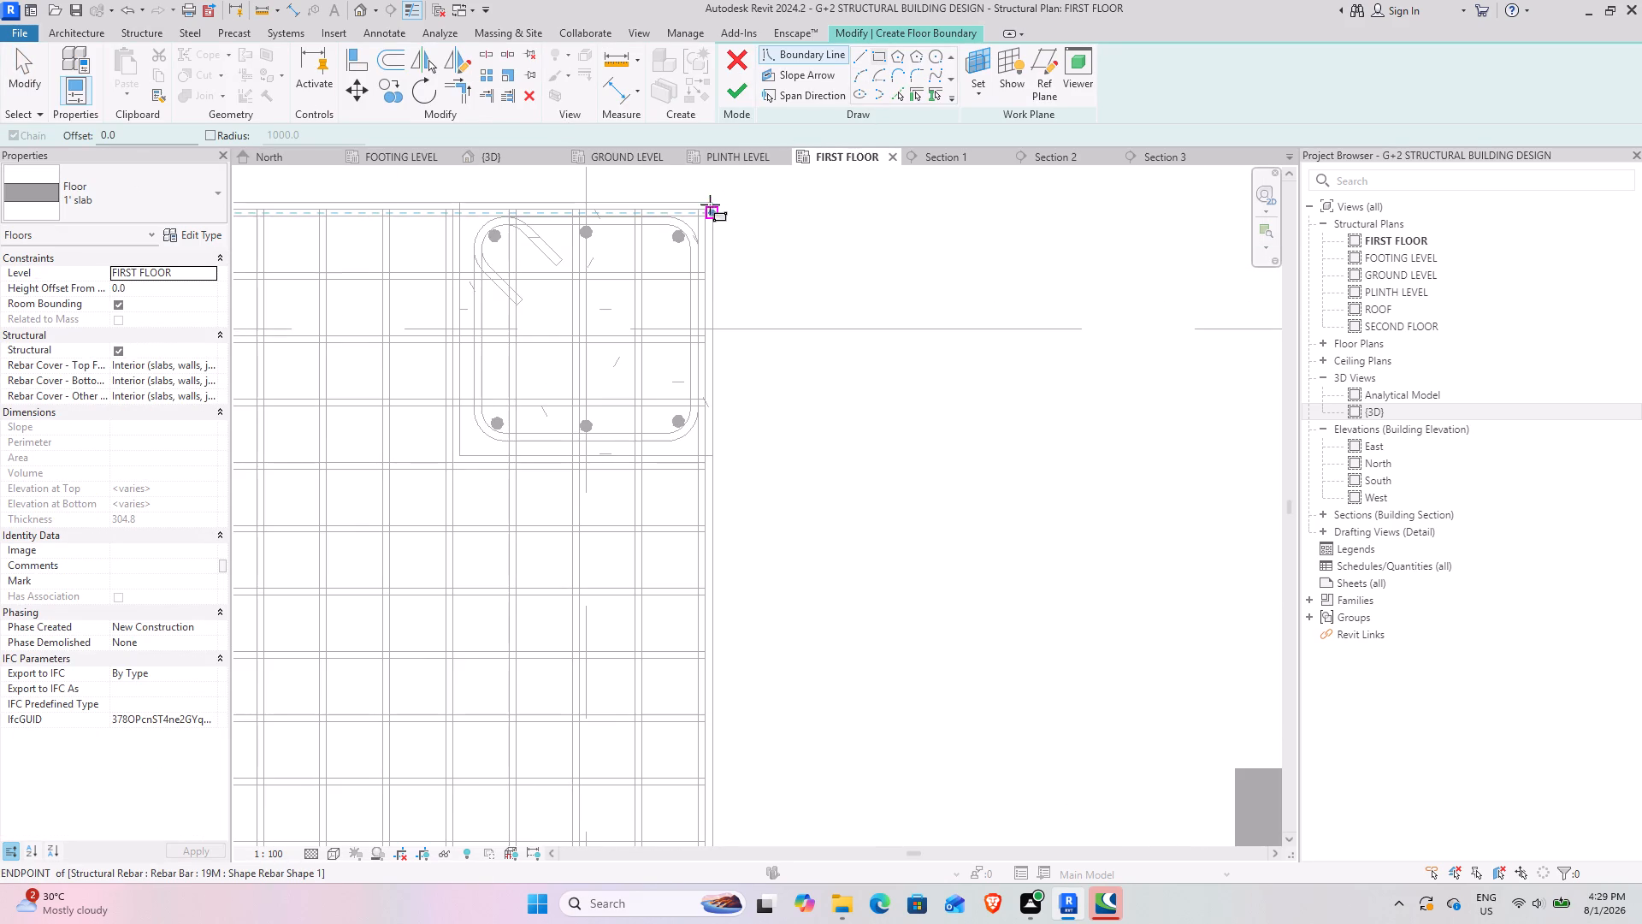
{"action": "left_click", "coordinate": [715, 203]}
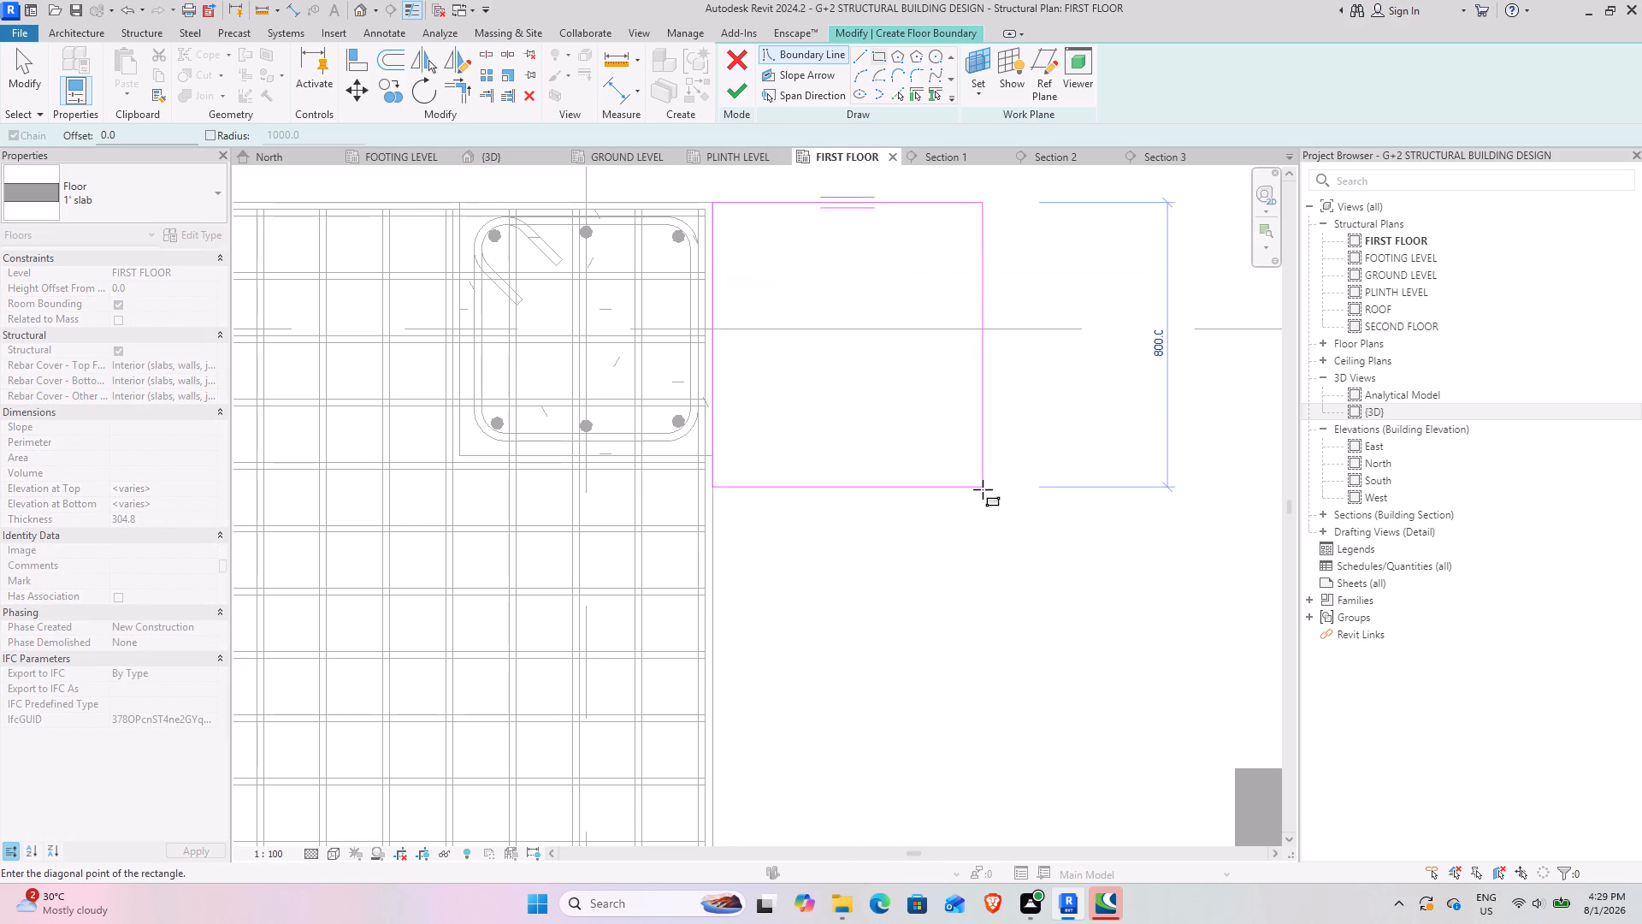
{"action": "scroll", "coordinate": [983, 489], "scroll_direction": "down", "scroll_amount": 13}
{"action": "middle_click_drag", "start_coordinate": [1022, 543], "coordinate": [626, 212]}
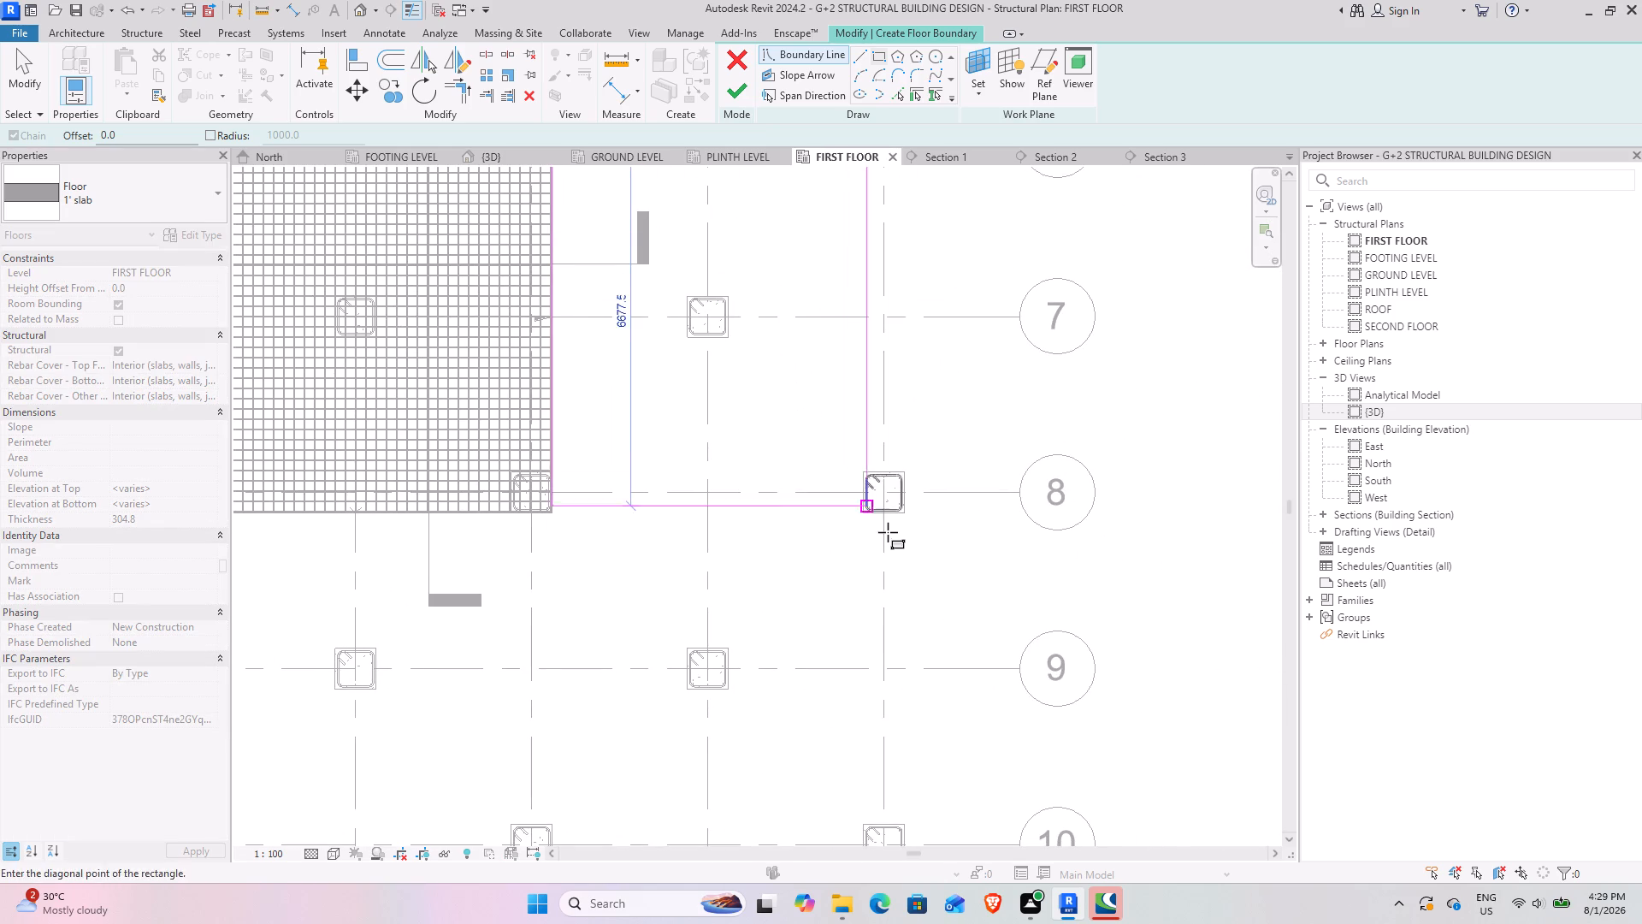
{"action": "scroll", "coordinate": [909, 521], "scroll_direction": "up", "scroll_amount": 12}
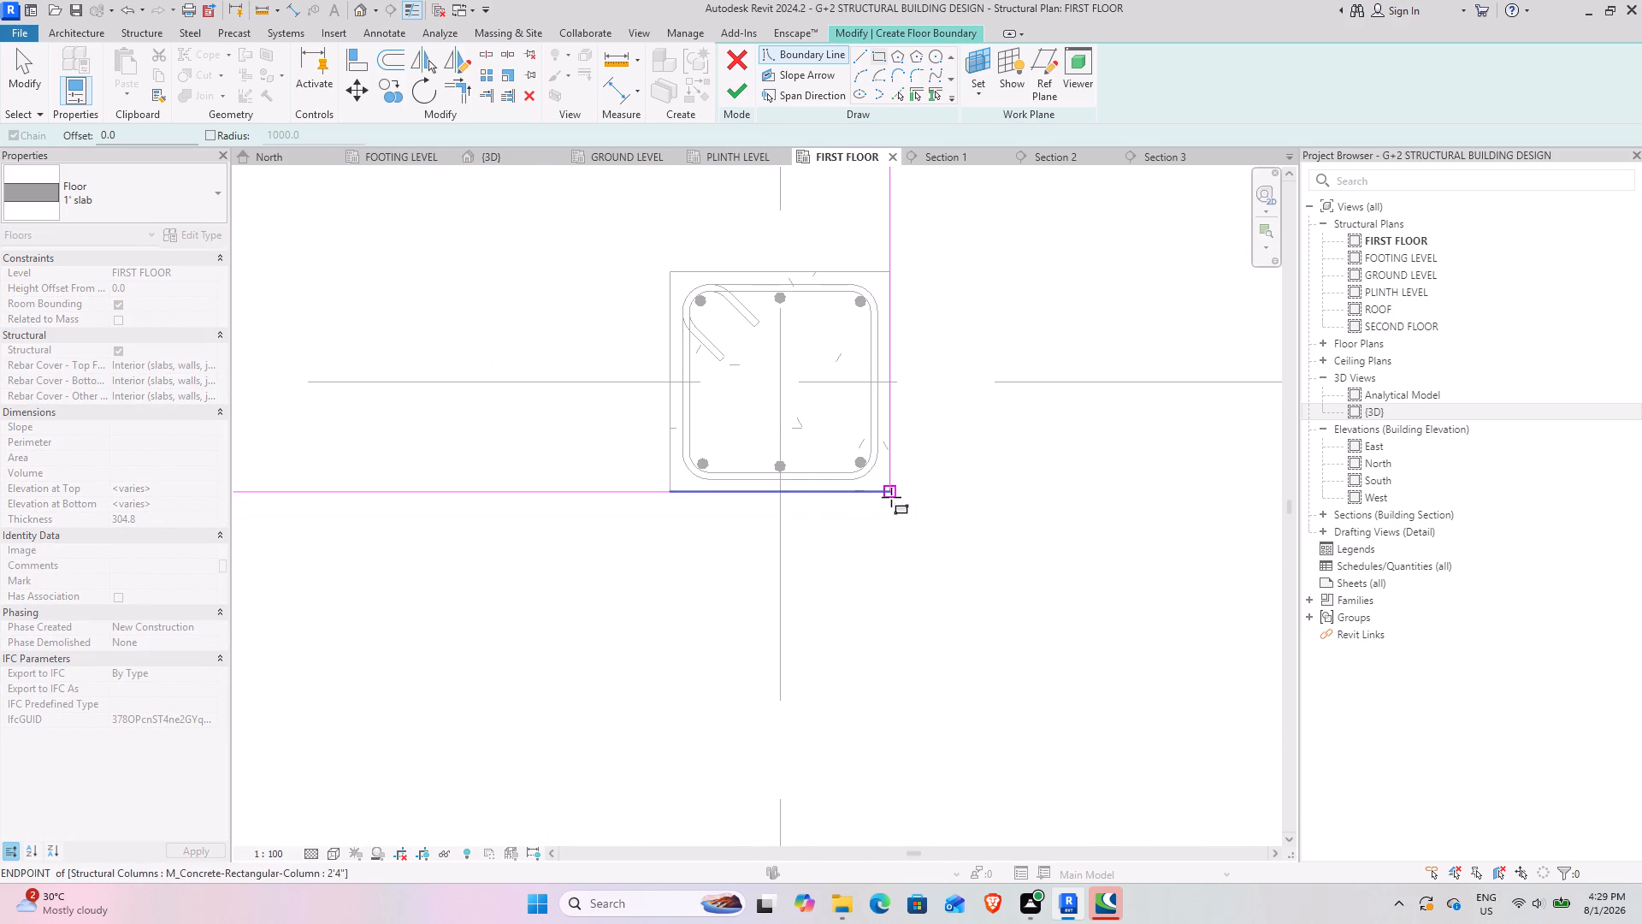
{"action": "scroll", "coordinate": [889, 499], "scroll_direction": "up", "scroll_amount": 8}
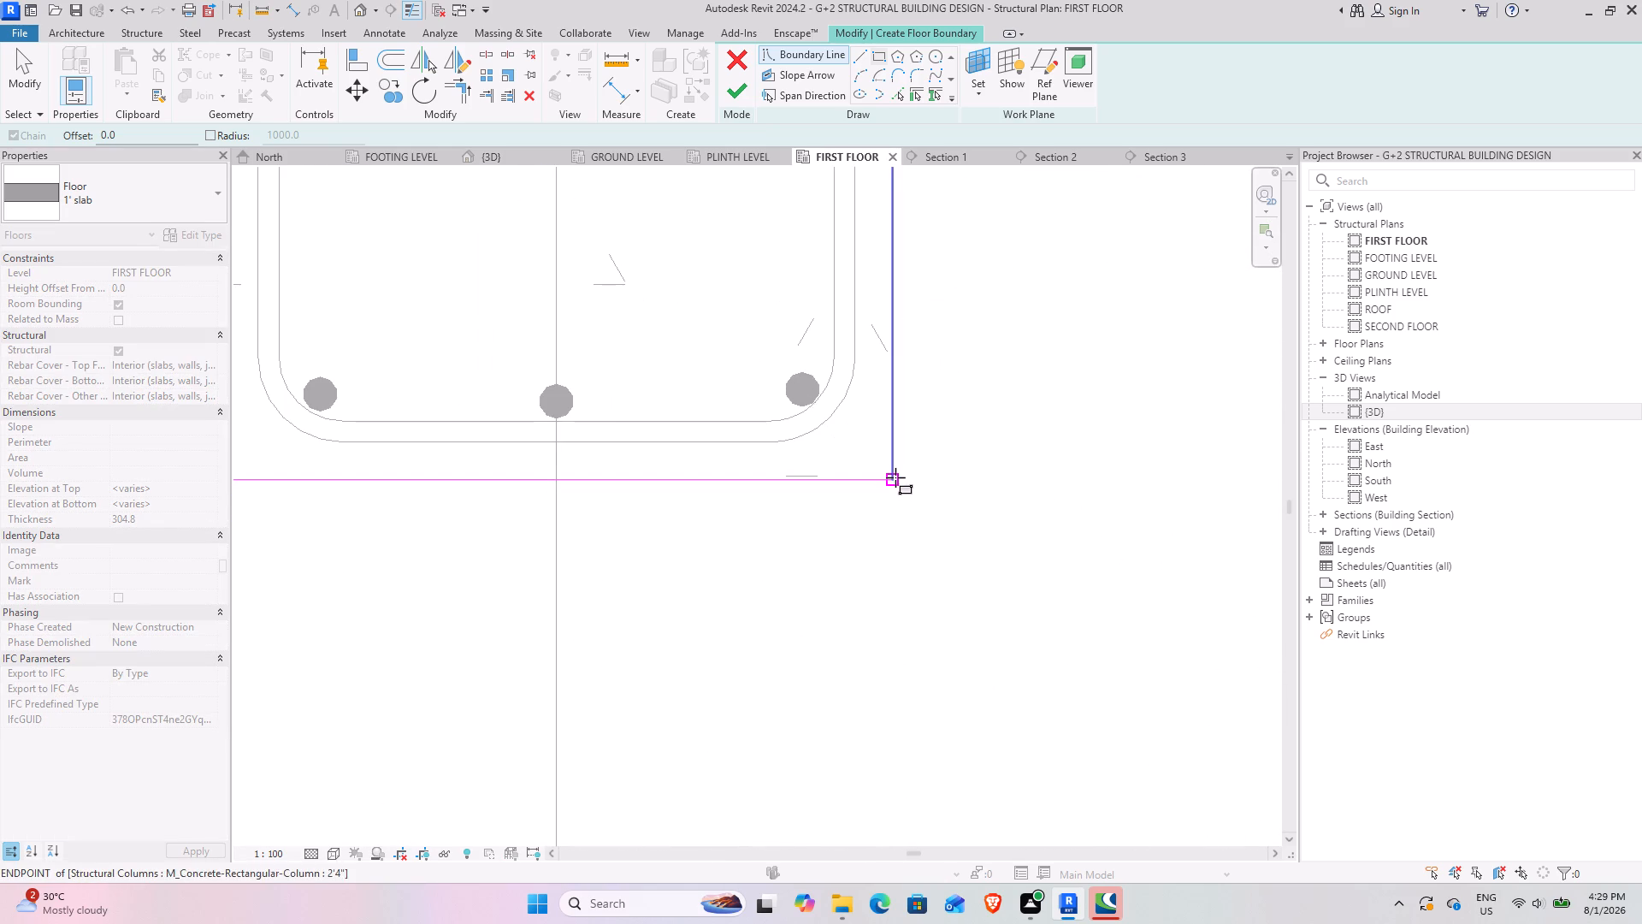
{"action": "left_click", "coordinate": [895, 477]}
{"action": "scroll", "coordinate": [964, 382], "scroll_direction": "down", "scroll_amount": 13}
{"action": "middle_click_drag", "start_coordinate": [964, 382], "coordinate": [1034, 621]}
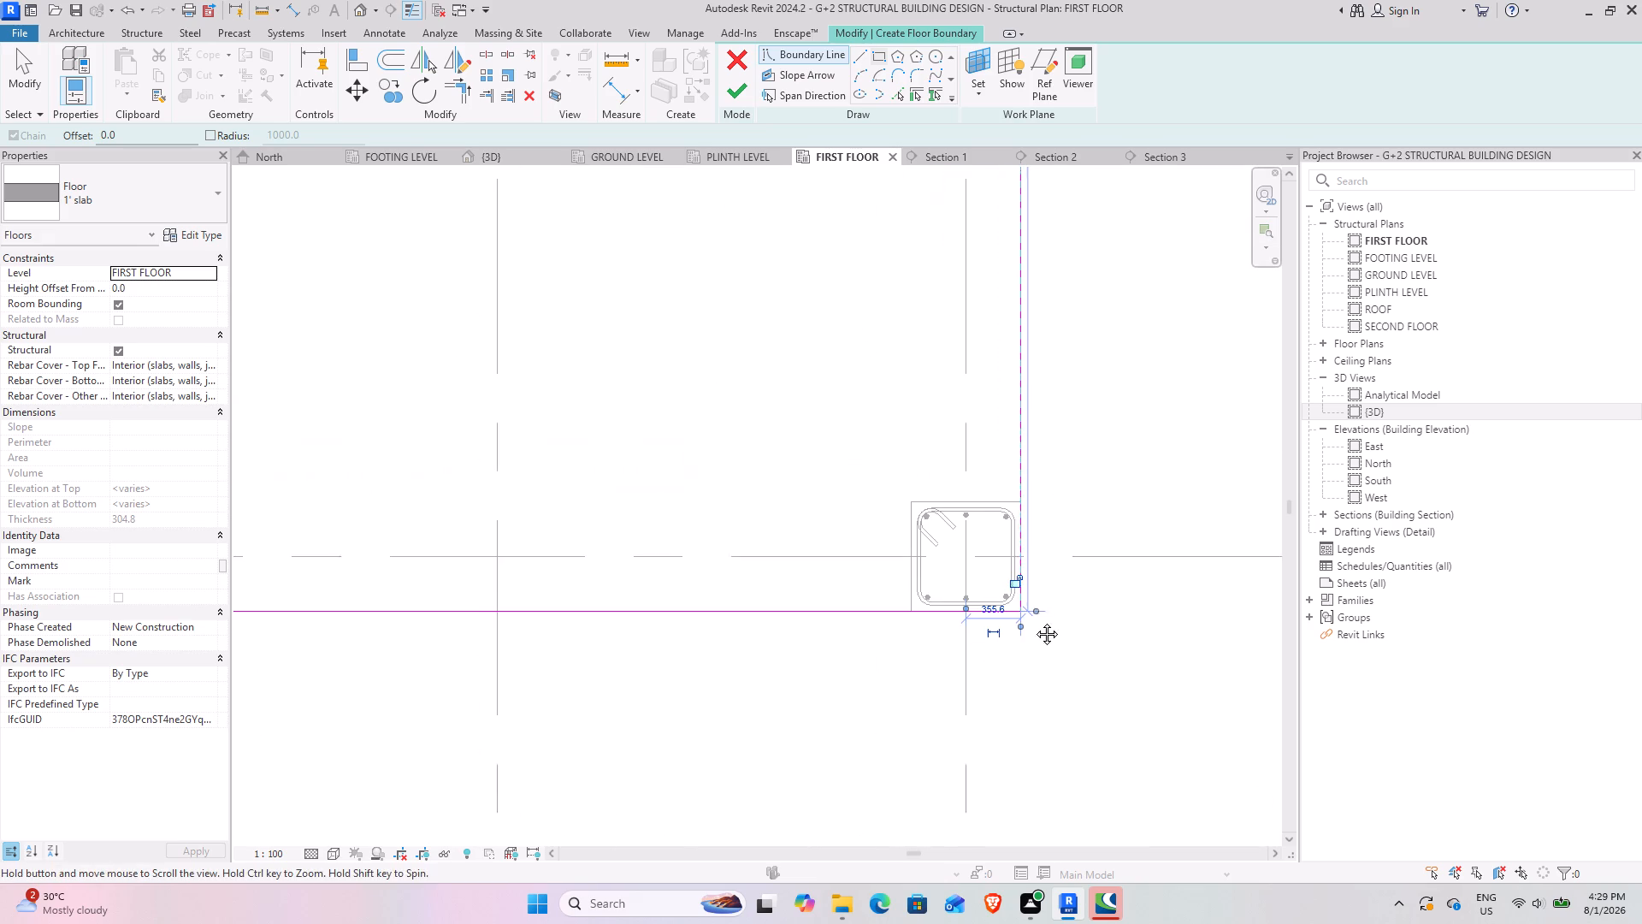
{"action": "middle_click_drag", "start_coordinate": [1034, 621], "coordinate": [1035, 624]}
{"action": "left_click", "coordinate": [740, 87]}
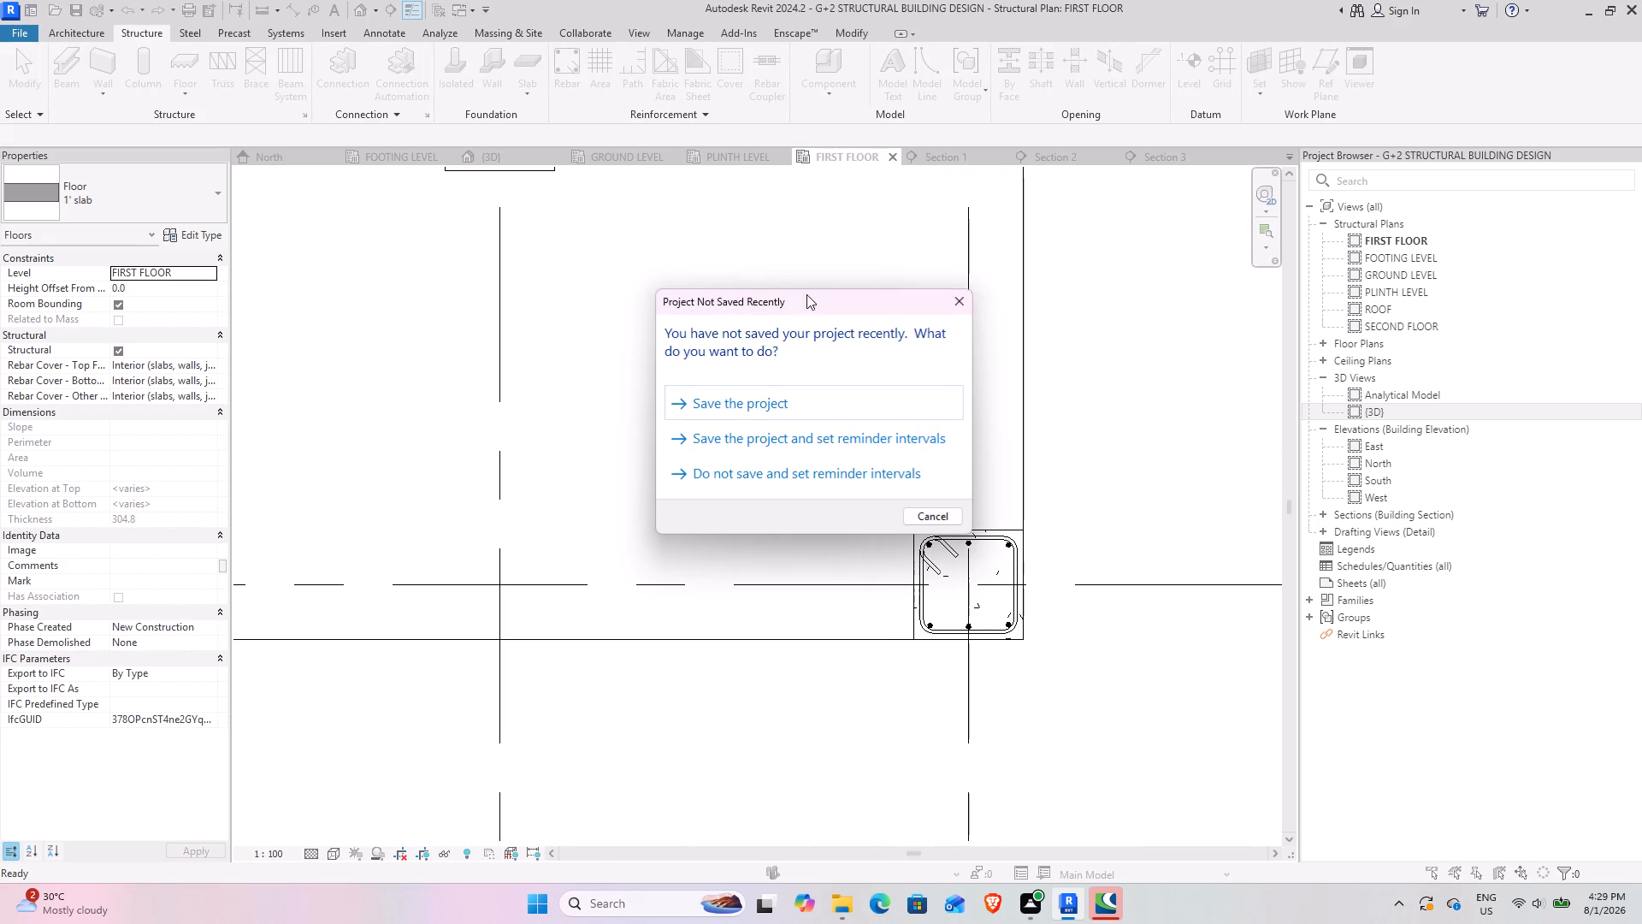
Save the project.
{"action": "left_click", "coordinate": [742, 391]}
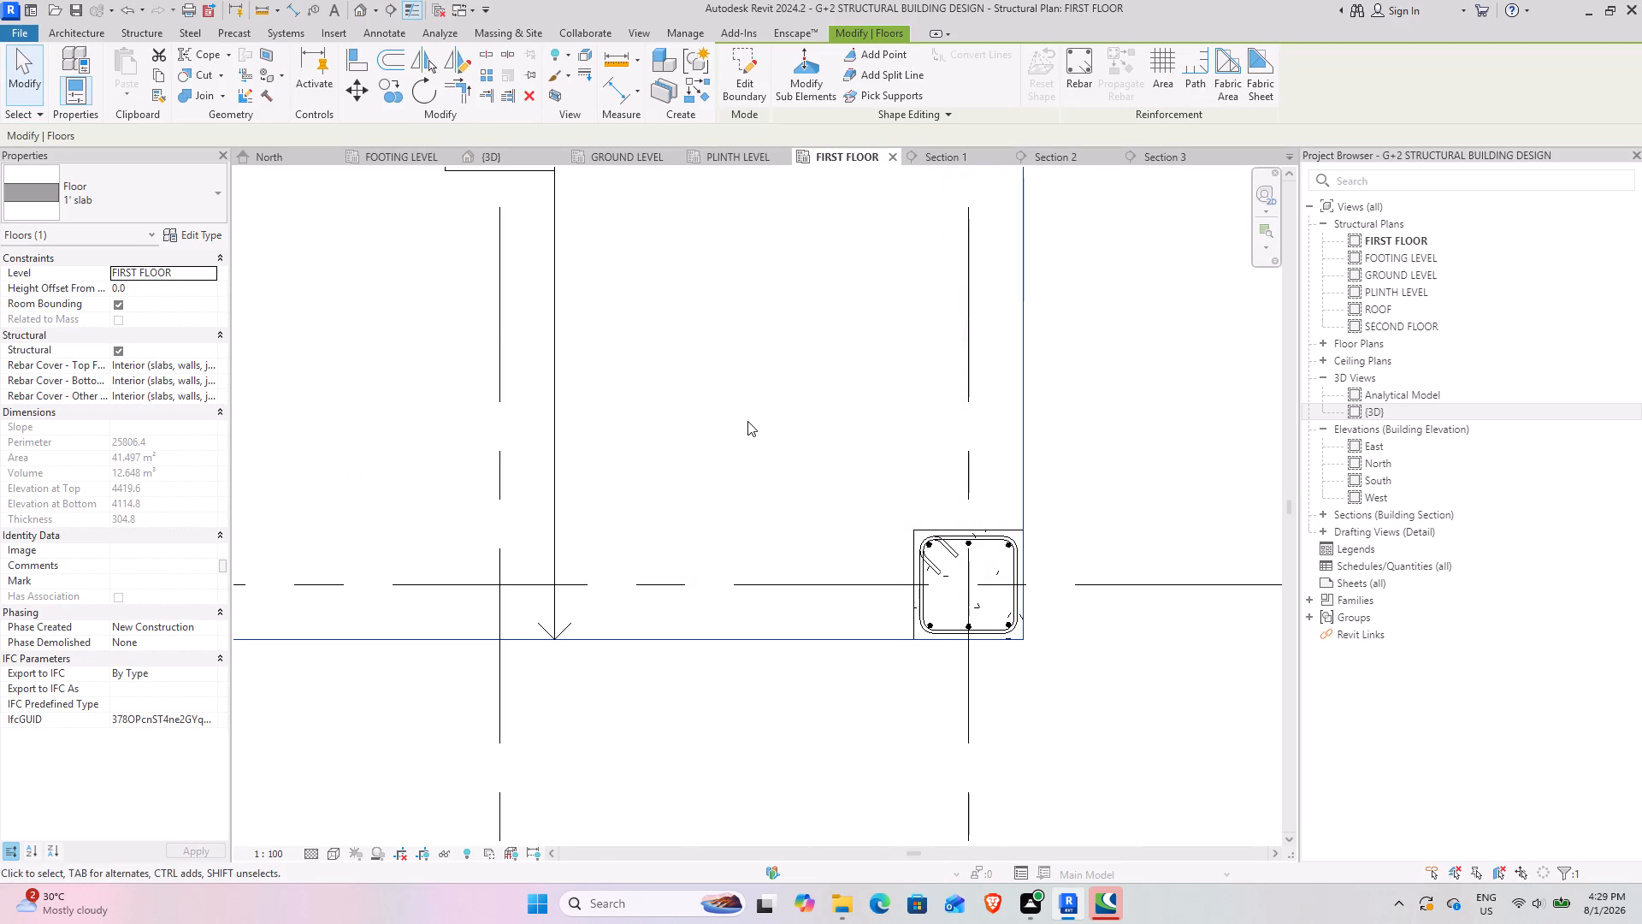
Examine the new slab between grids 3 and 5 and its edge against the reinforced slab at grid 3.
{"action": "scroll", "coordinate": [755, 414], "scroll_direction": "down", "scroll_amount": 8}
{"action": "middle_click_drag", "start_coordinate": [747, 330], "coordinate": [782, 522]}
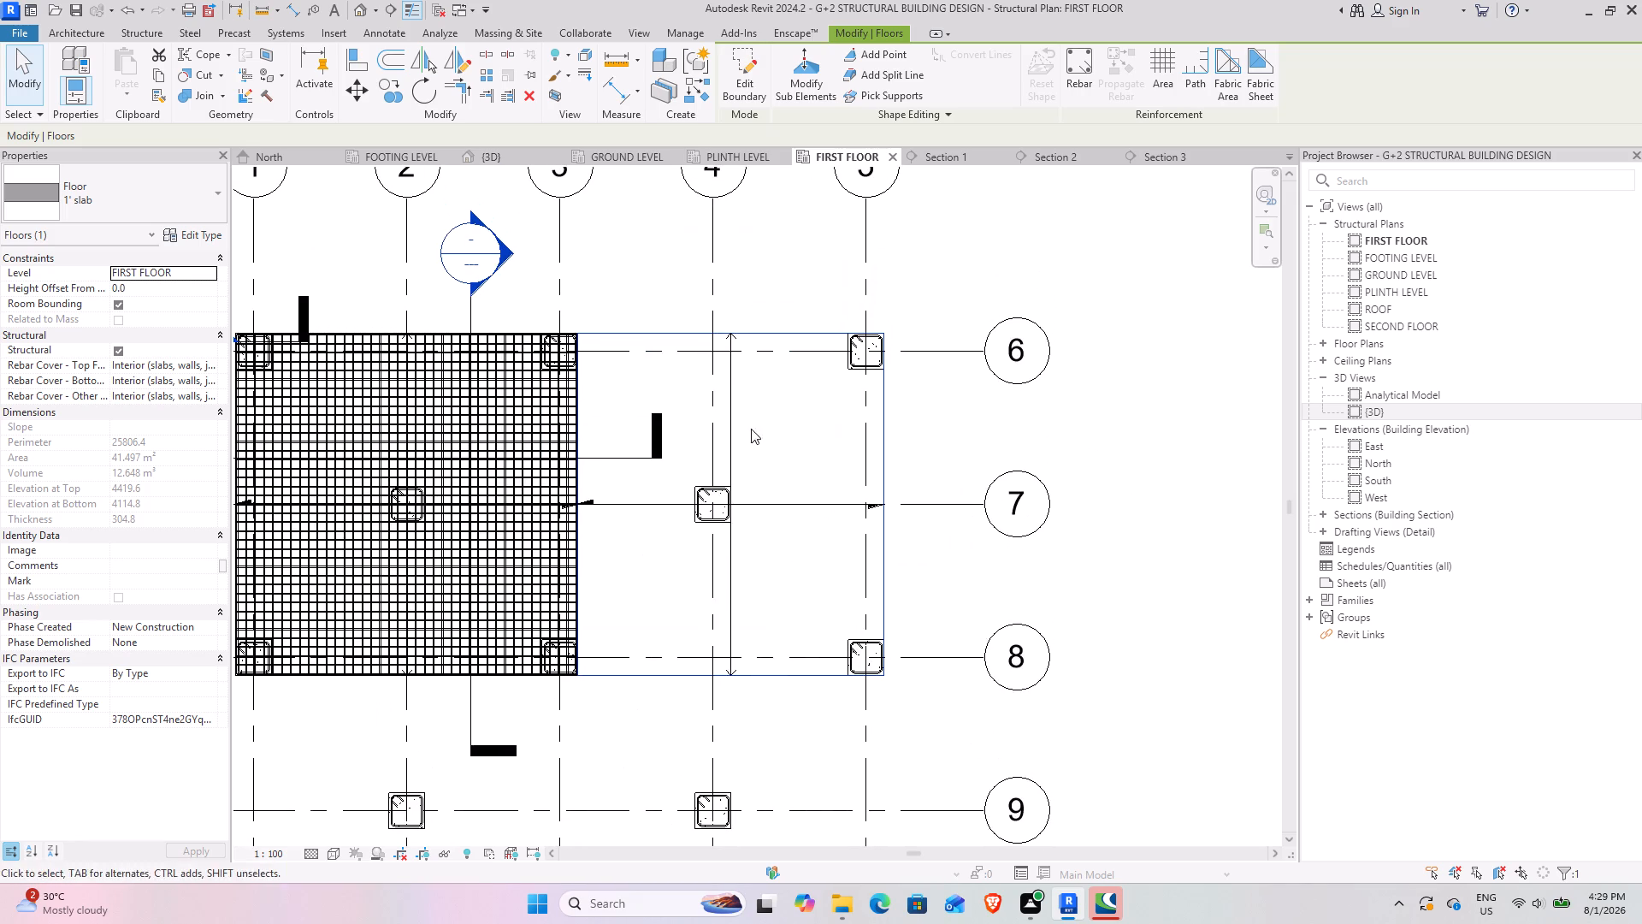
{"action": "scroll", "coordinate": [750, 482], "scroll_direction": "up", "scroll_amount": 6}
{"action": "scroll", "coordinate": [753, 482], "scroll_direction": "down", "scroll_amount": 3}
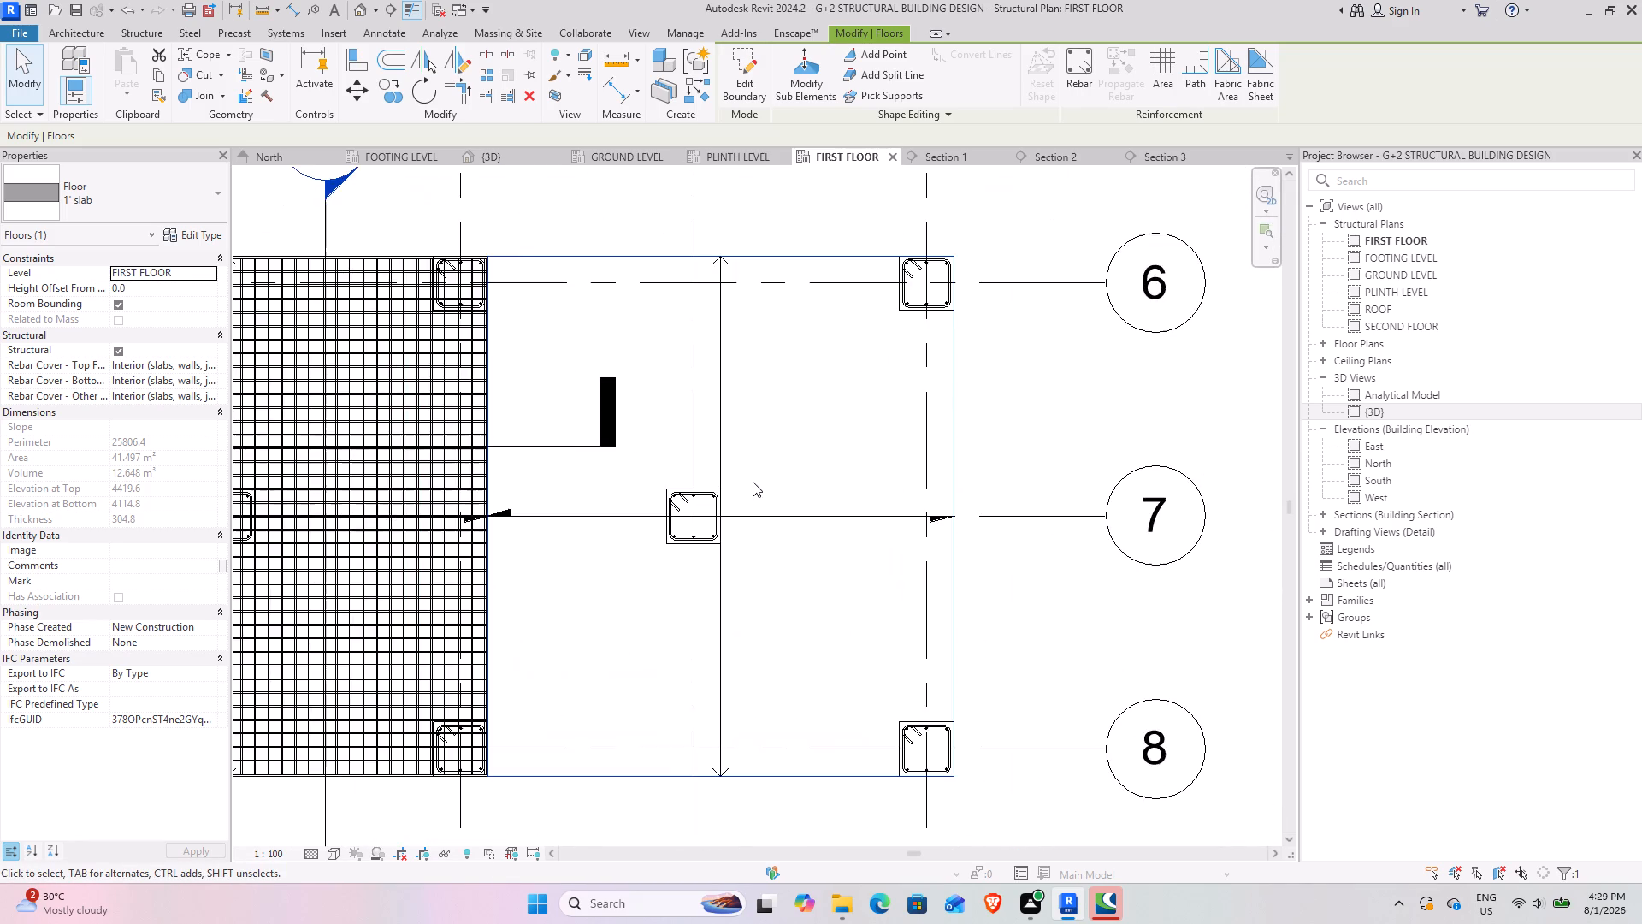
{"action": "middle_click_drag", "start_coordinate": [746, 482], "coordinate": [955, 398]}
{"action": "middle_click_drag", "start_coordinate": [818, 418], "coordinate": [946, 404]}
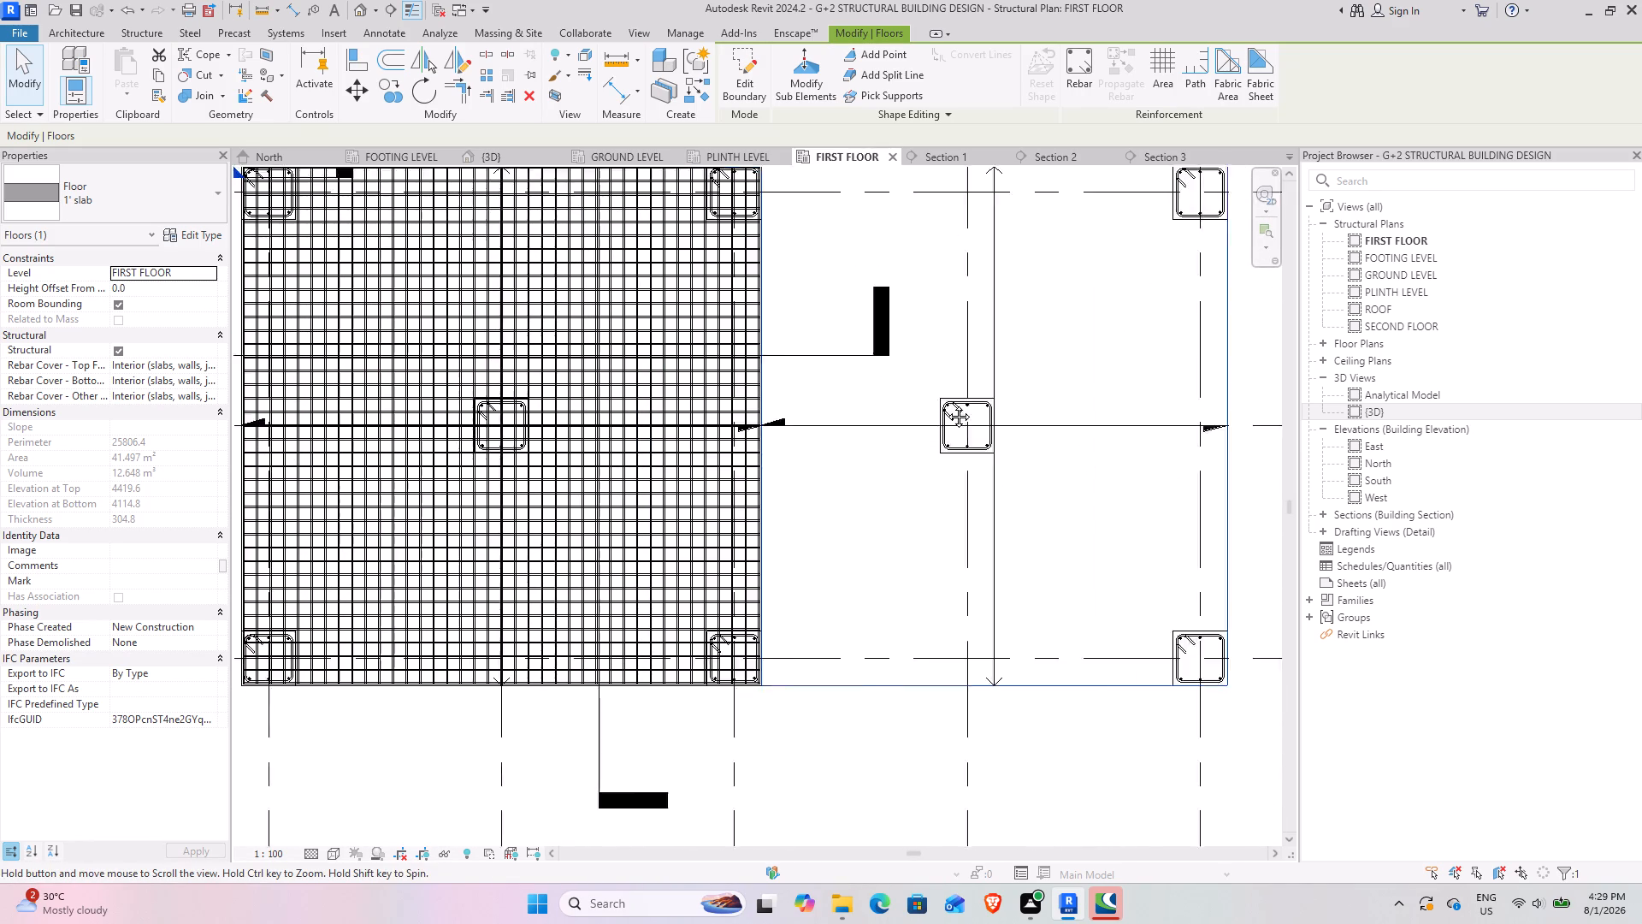
{"action": "middle_click_drag", "start_coordinate": [946, 404], "coordinate": [1023, 500]}
{"action": "middle_click_drag", "start_coordinate": [1028, 486], "coordinate": [606, 549]}
{"action": "scroll", "coordinate": [712, 539], "scroll_direction": "up", "scroll_amount": 1}
{"action": "middle_click_drag", "start_coordinate": [712, 537], "coordinate": [589, 523]}
{"action": "scroll", "coordinate": [594, 523], "scroll_direction": "up", "scroll_amount": 4}
{"action": "middle_click_drag", "start_coordinate": [595, 586], "coordinate": [714, 476]}
{"action": "scroll", "coordinate": [721, 465], "scroll_direction": "down", "scroll_amount": 4}
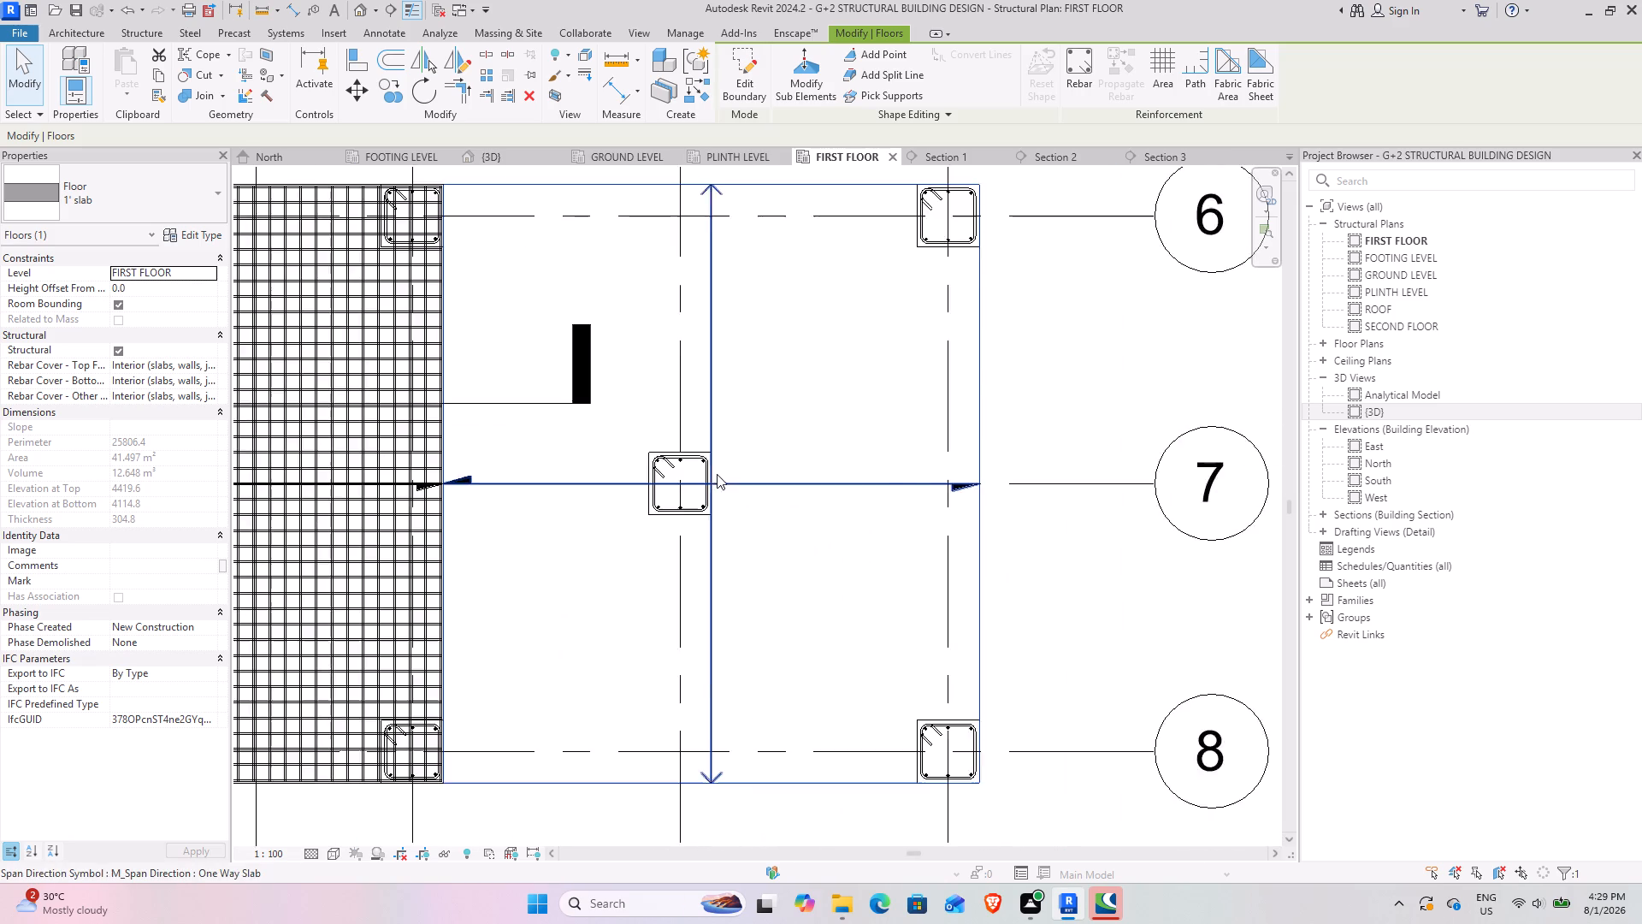
{"action": "scroll", "coordinate": [717, 474], "scroll_direction": "down", "scroll_amount": 2}
{"action": "middle_click_drag", "start_coordinate": [682, 486], "coordinate": [710, 455]}
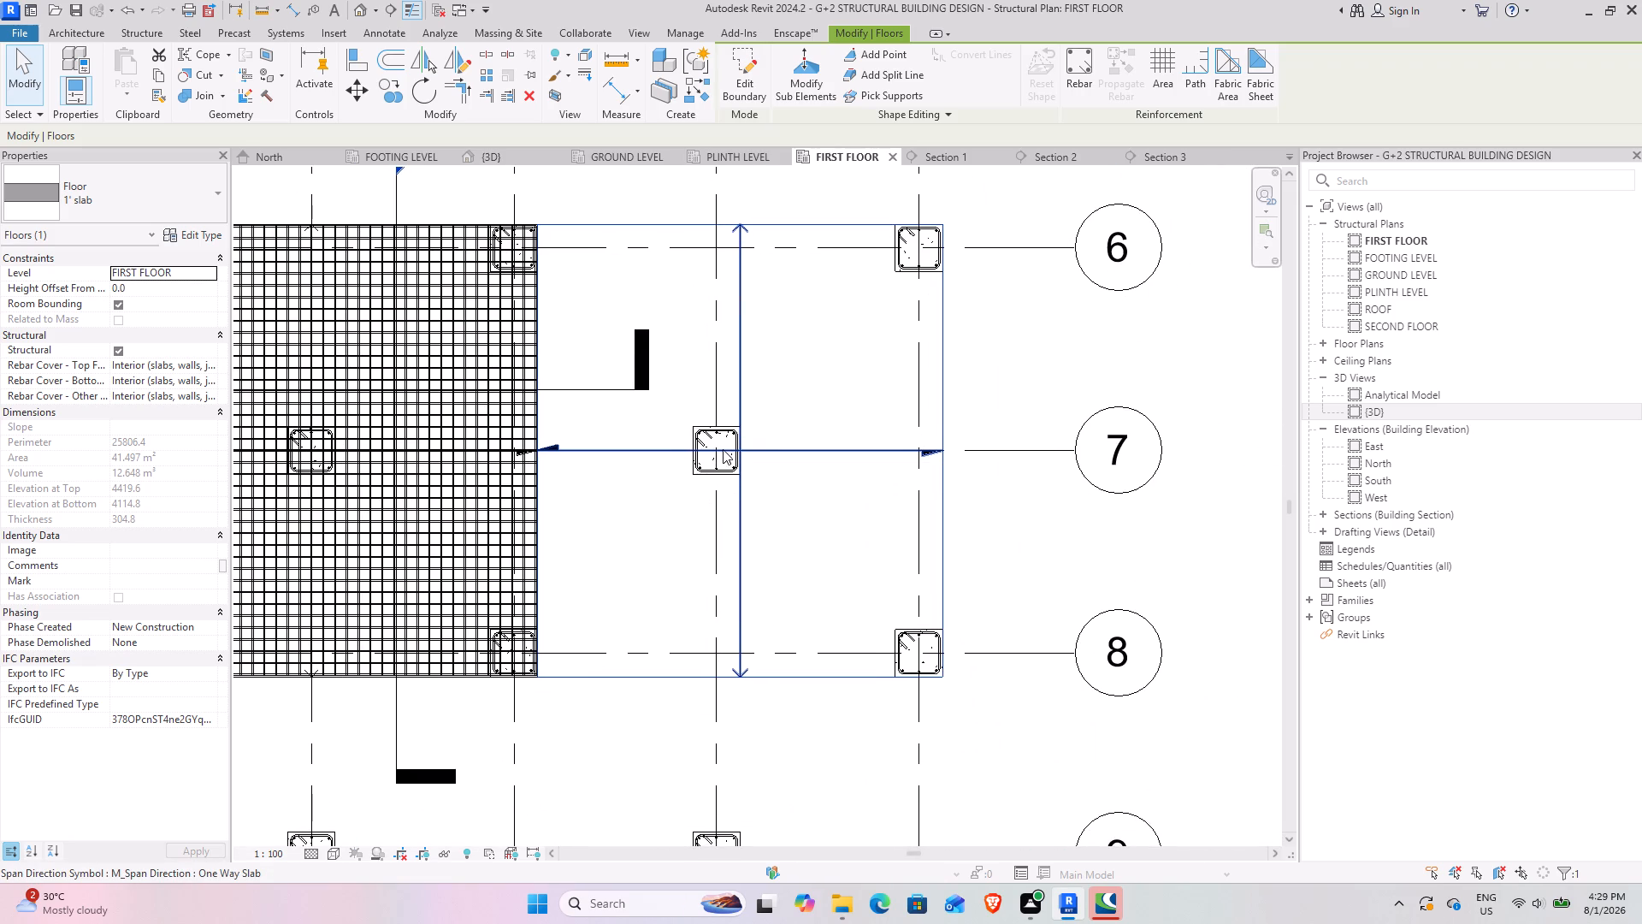
{"action": "scroll", "coordinate": [723, 449], "scroll_direction": "down", "scroll_amount": 2}
{"action": "middle_click_drag", "start_coordinate": [735, 452], "coordinate": [768, 294]}
{"action": "middle_click_drag", "start_coordinate": [784, 400], "coordinate": [670, 560]}
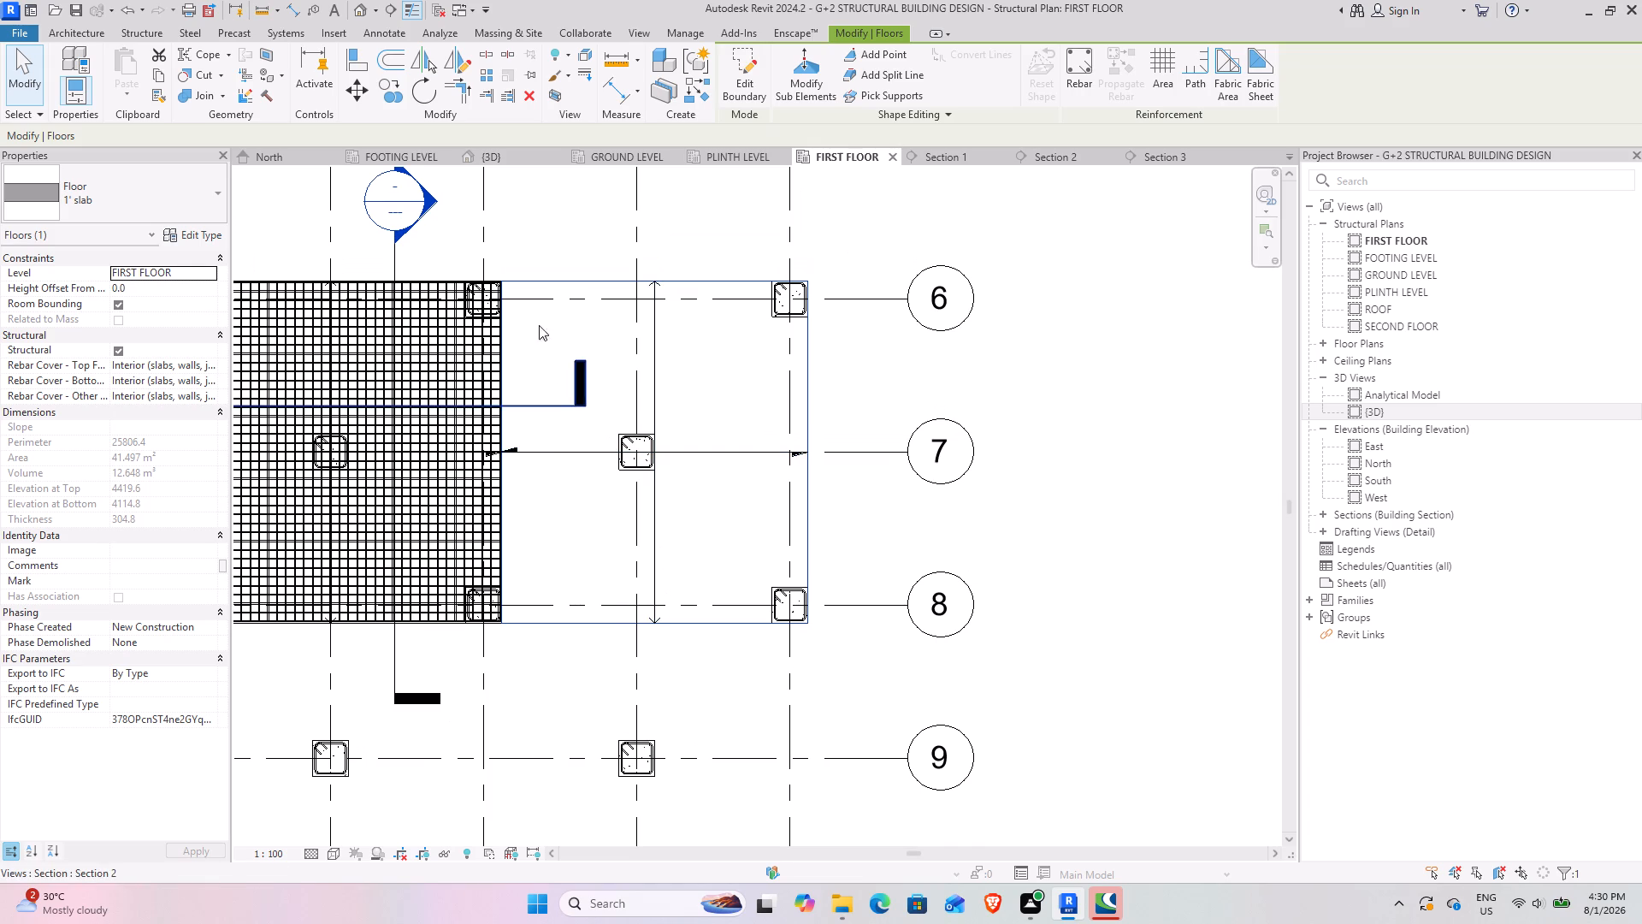
{"action": "scroll", "coordinate": [537, 316], "scroll_direction": "up", "scroll_amount": 3}
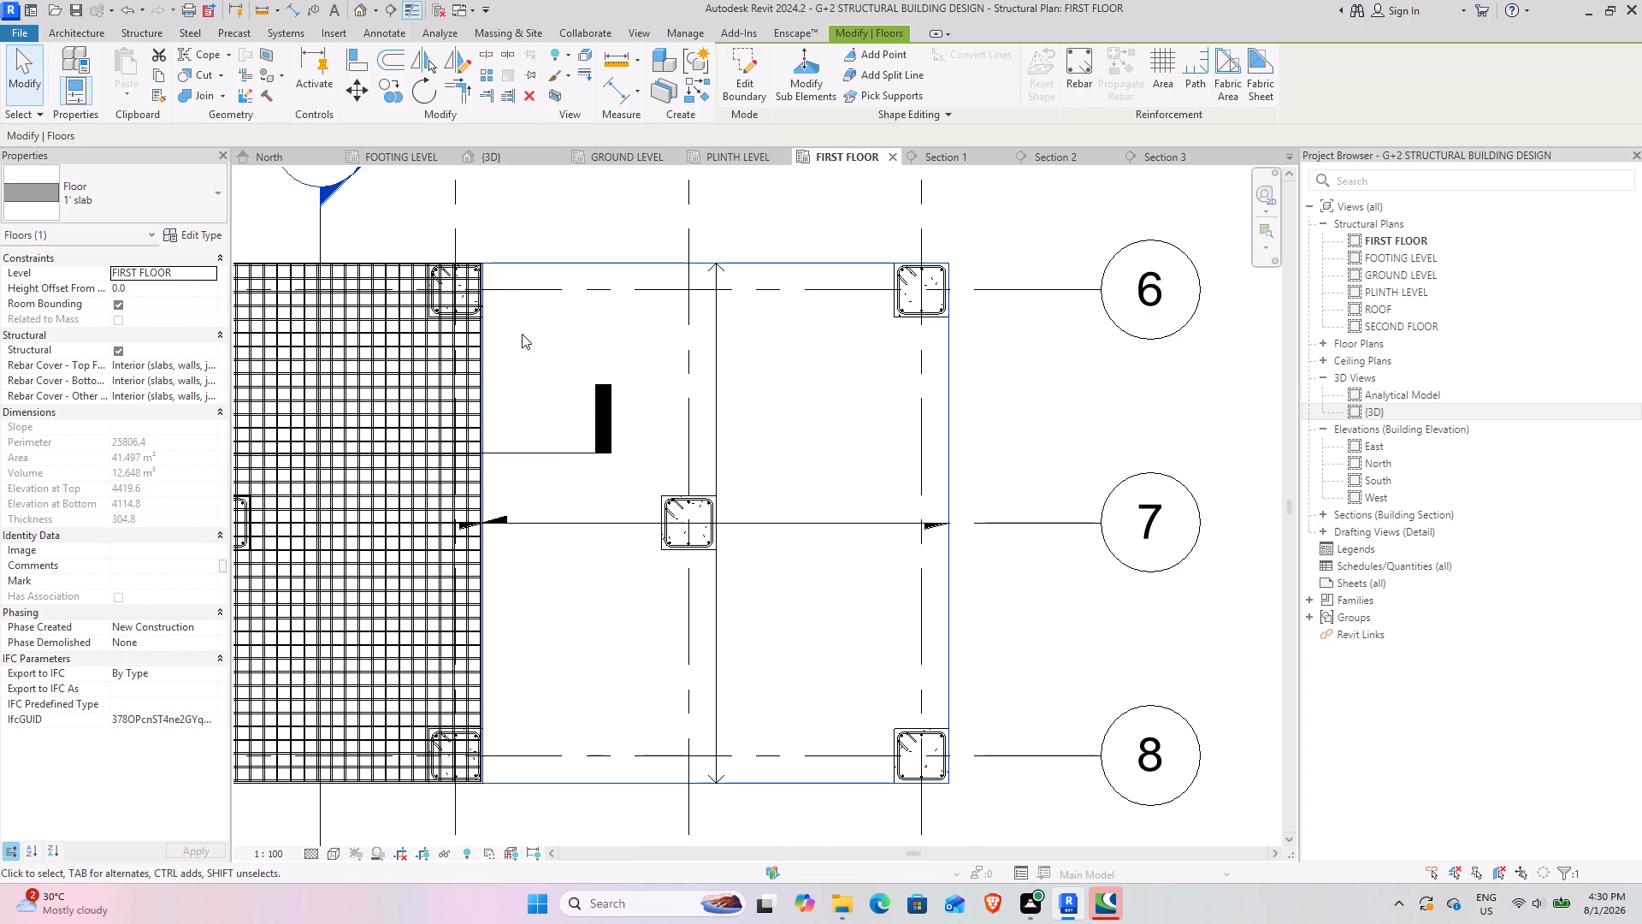
{"action": "scroll", "coordinate": [476, 276], "scroll_direction": "up", "scroll_amount": 11}
{"action": "middle_click_drag", "start_coordinate": [499, 340], "coordinate": [571, 539]}
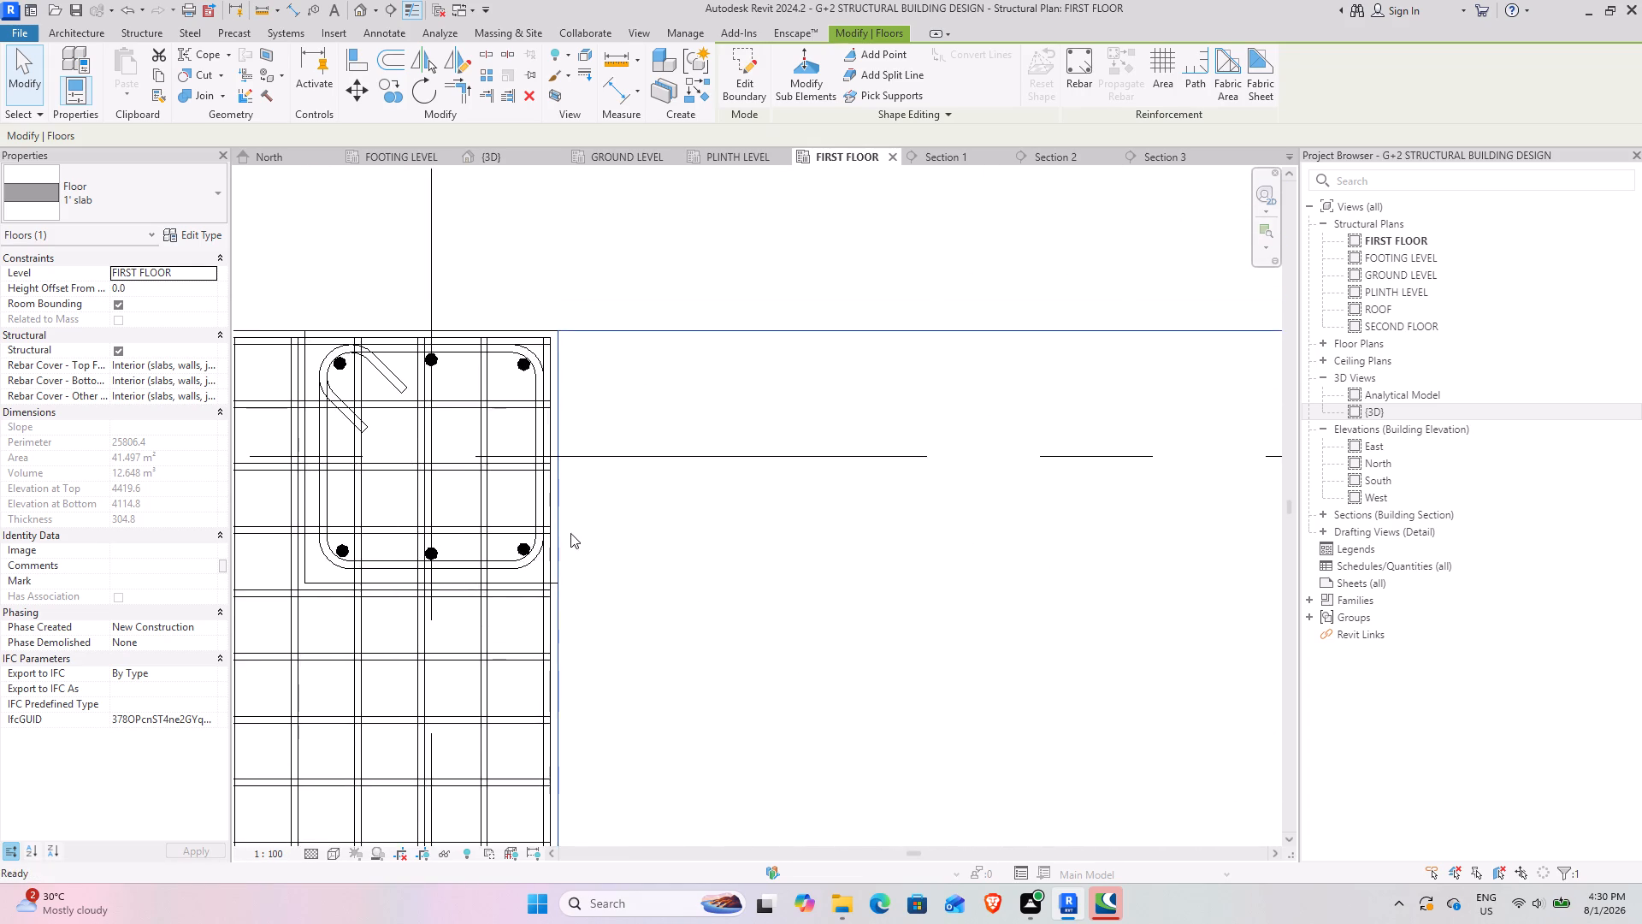
{"action": "scroll", "coordinate": [570, 532], "scroll_direction": "down", "scroll_amount": 3}
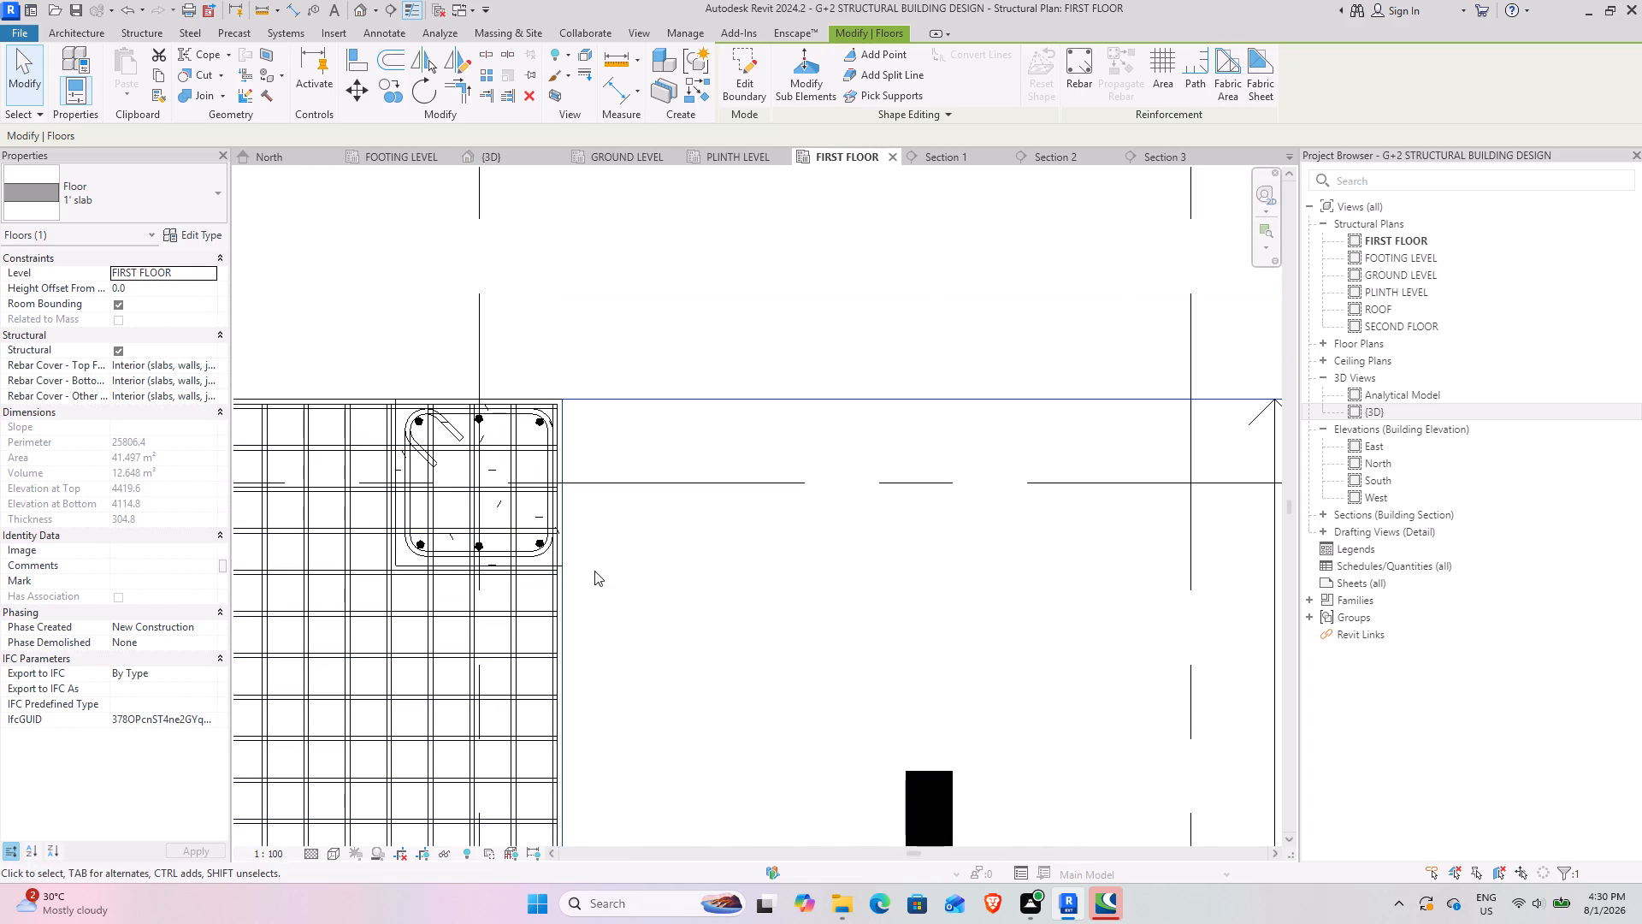
Examine the new slab between grids 3 and 5 and its columns in the FIRST FLOOR plan.
{"action": "scroll", "coordinate": [715, 537], "scroll_direction": "down", "scroll_amount": 10}
{"action": "middle_click_drag", "start_coordinate": [783, 524], "coordinate": [800, 346]}
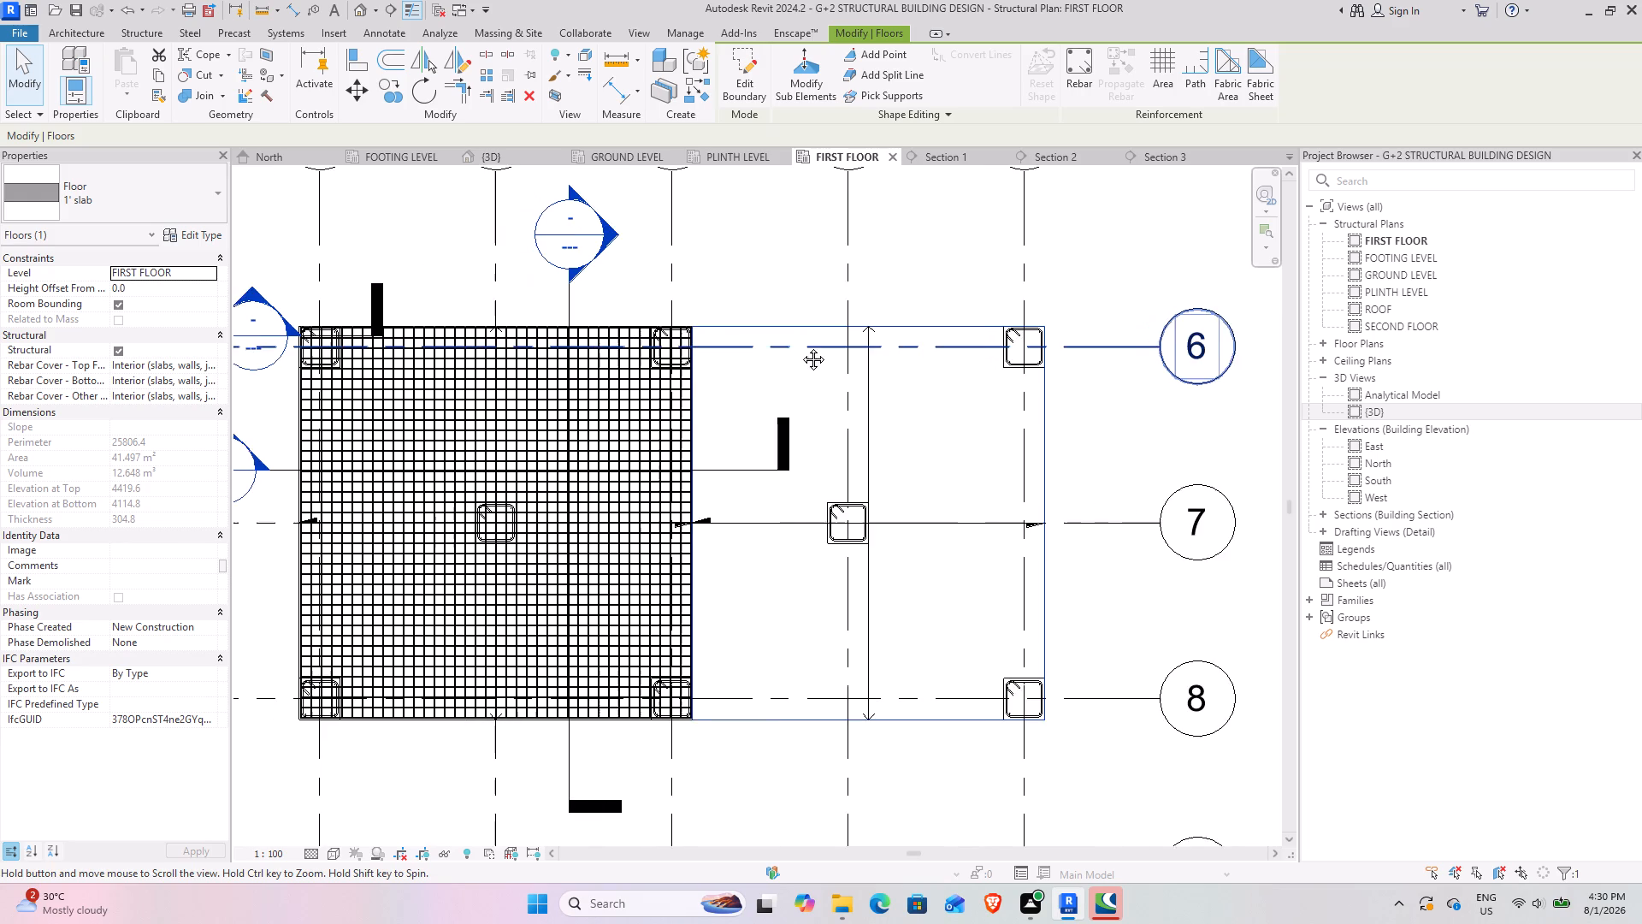
{"action": "middle_click_drag", "start_coordinate": [800, 346], "coordinate": [773, 331]}
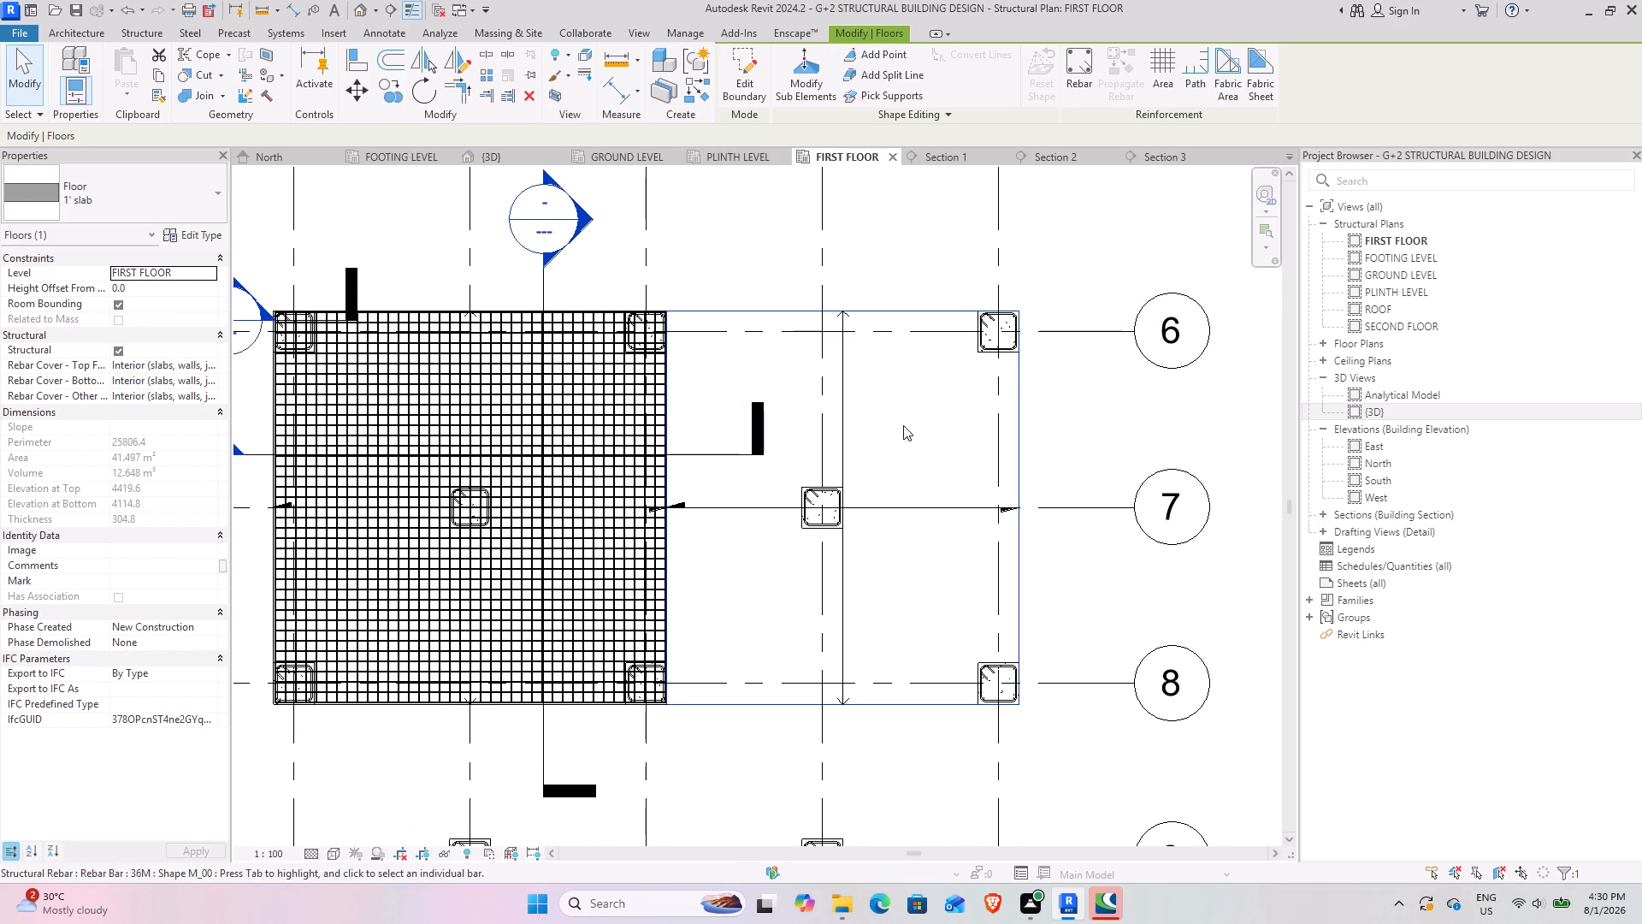
{"action": "scroll", "coordinate": [846, 336], "scroll_direction": "up", "scroll_amount": 4}
{"action": "middle_click_drag", "start_coordinate": [865, 343], "coordinate": [752, 369]}
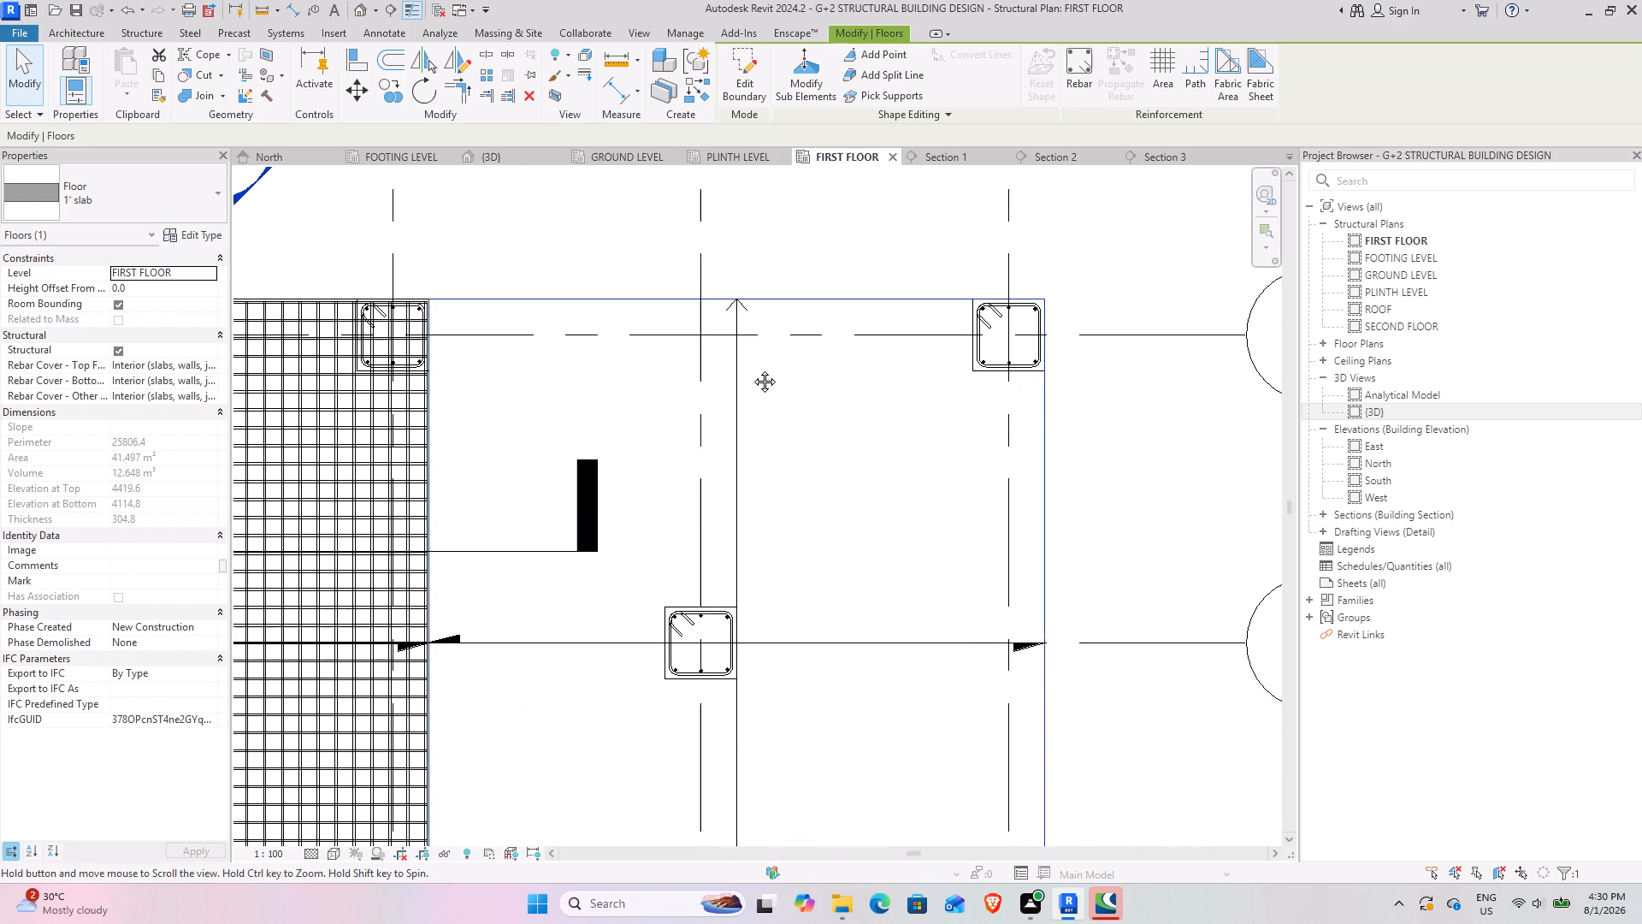
{"action": "middle_click_drag", "start_coordinate": [752, 369], "coordinate": [752, 370]}
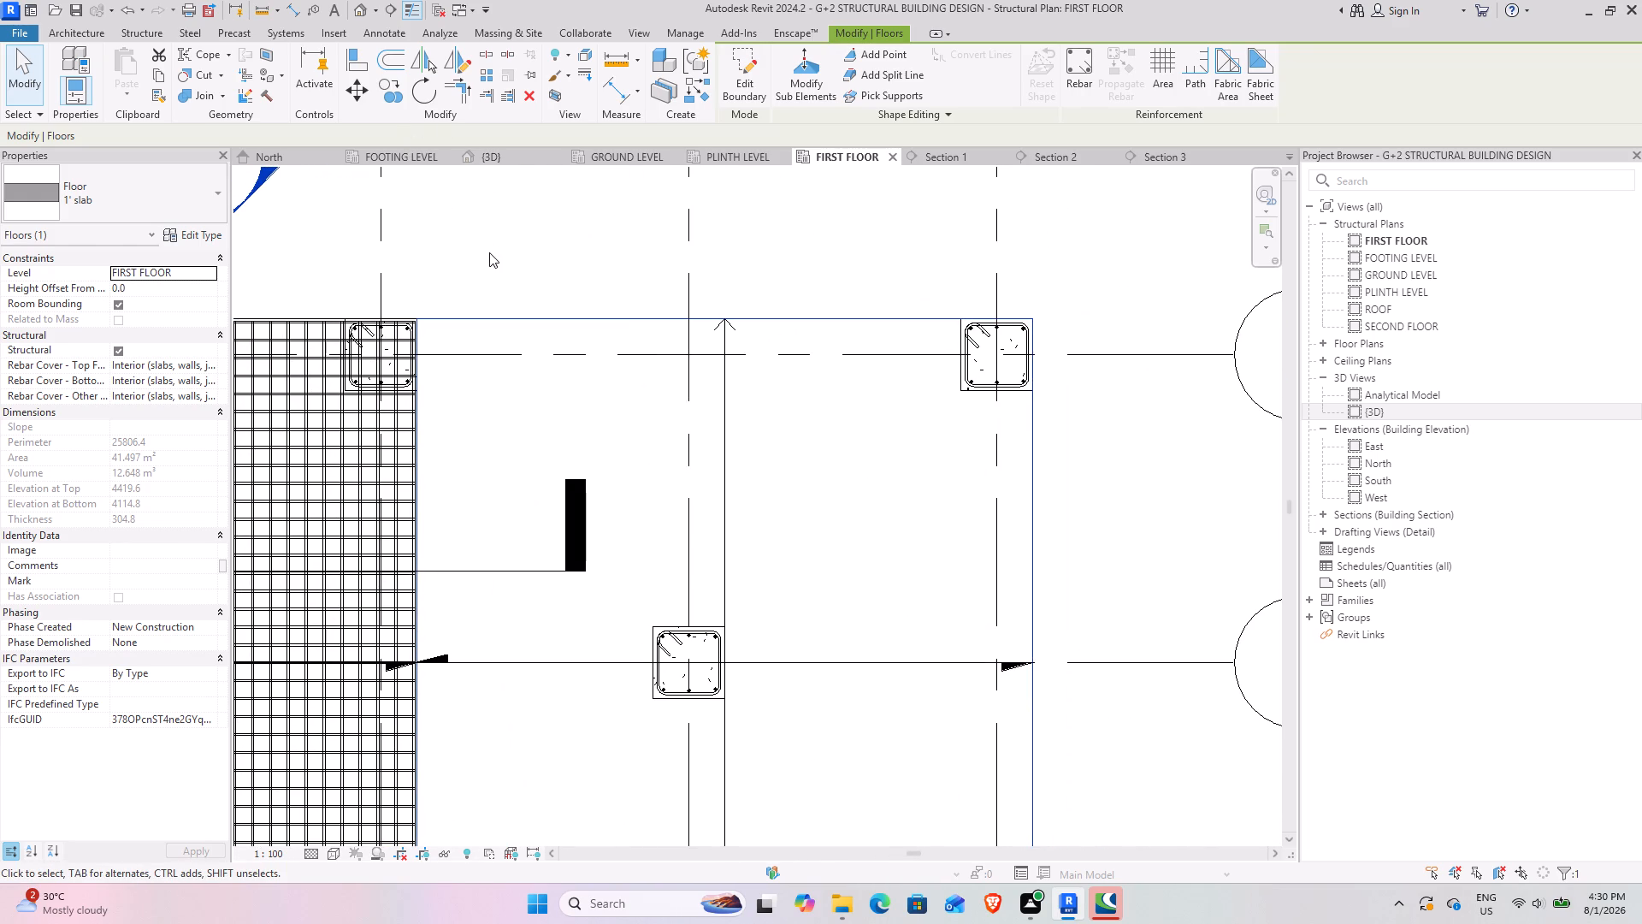
{"action": "left_click", "coordinate": [489, 253]}
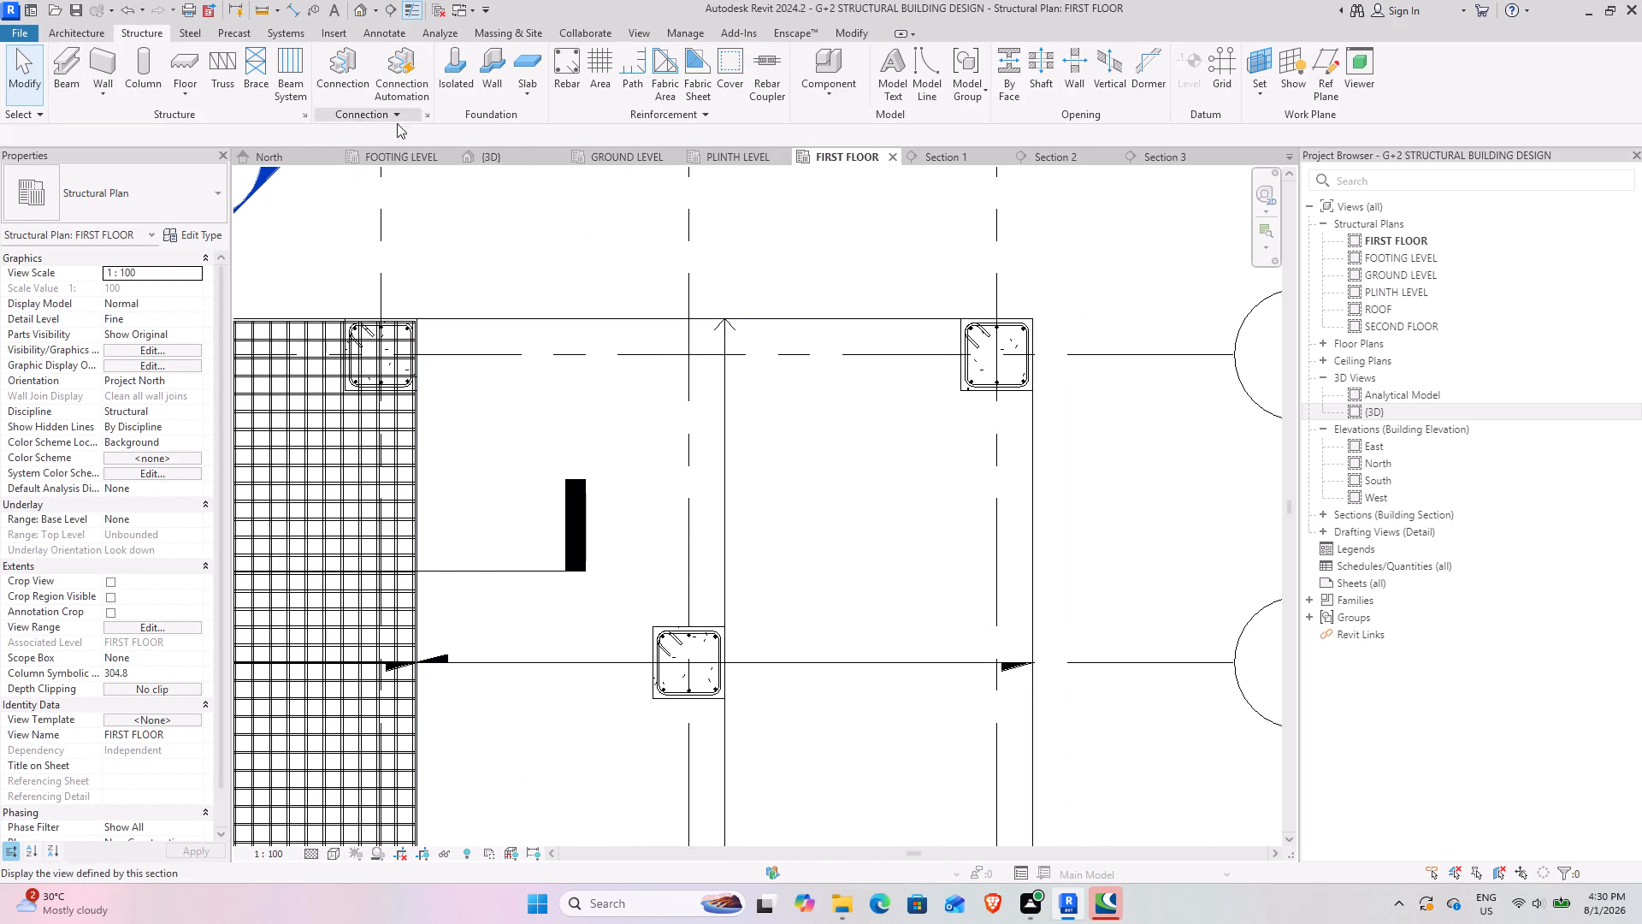
Examine the new slab beside the reinforced slab from several angles in the 3D view.
{"action": "left_click", "coordinate": [487, 158]}
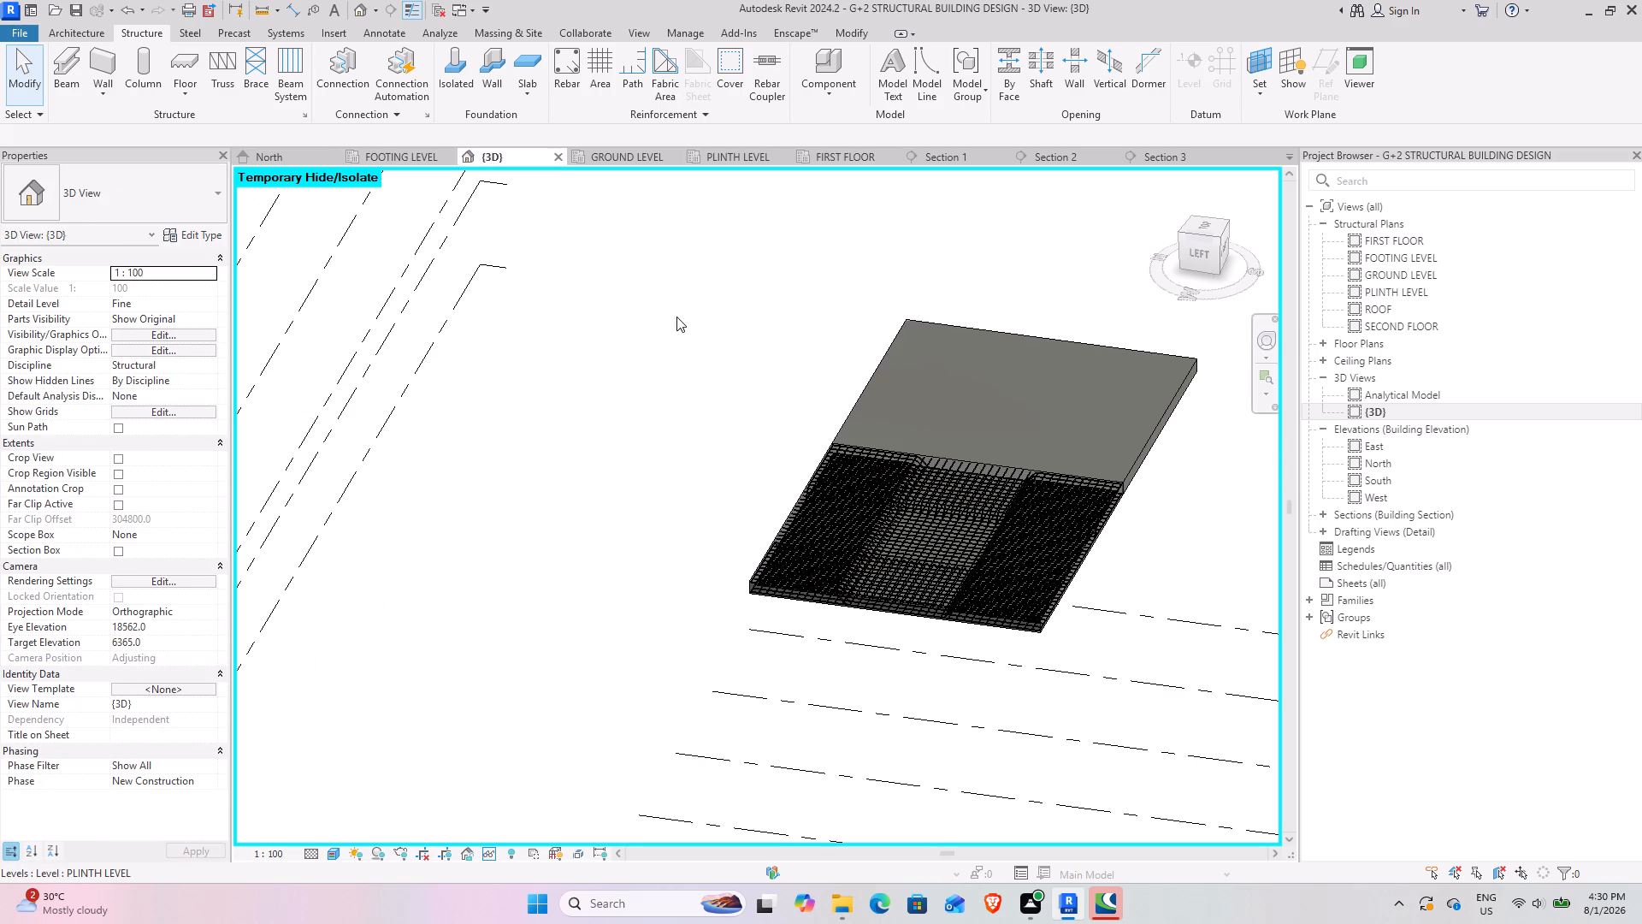
{"action": "middle_click_drag", "start_coordinate": [763, 512], "coordinate": [545, 453], "text": "shift"}
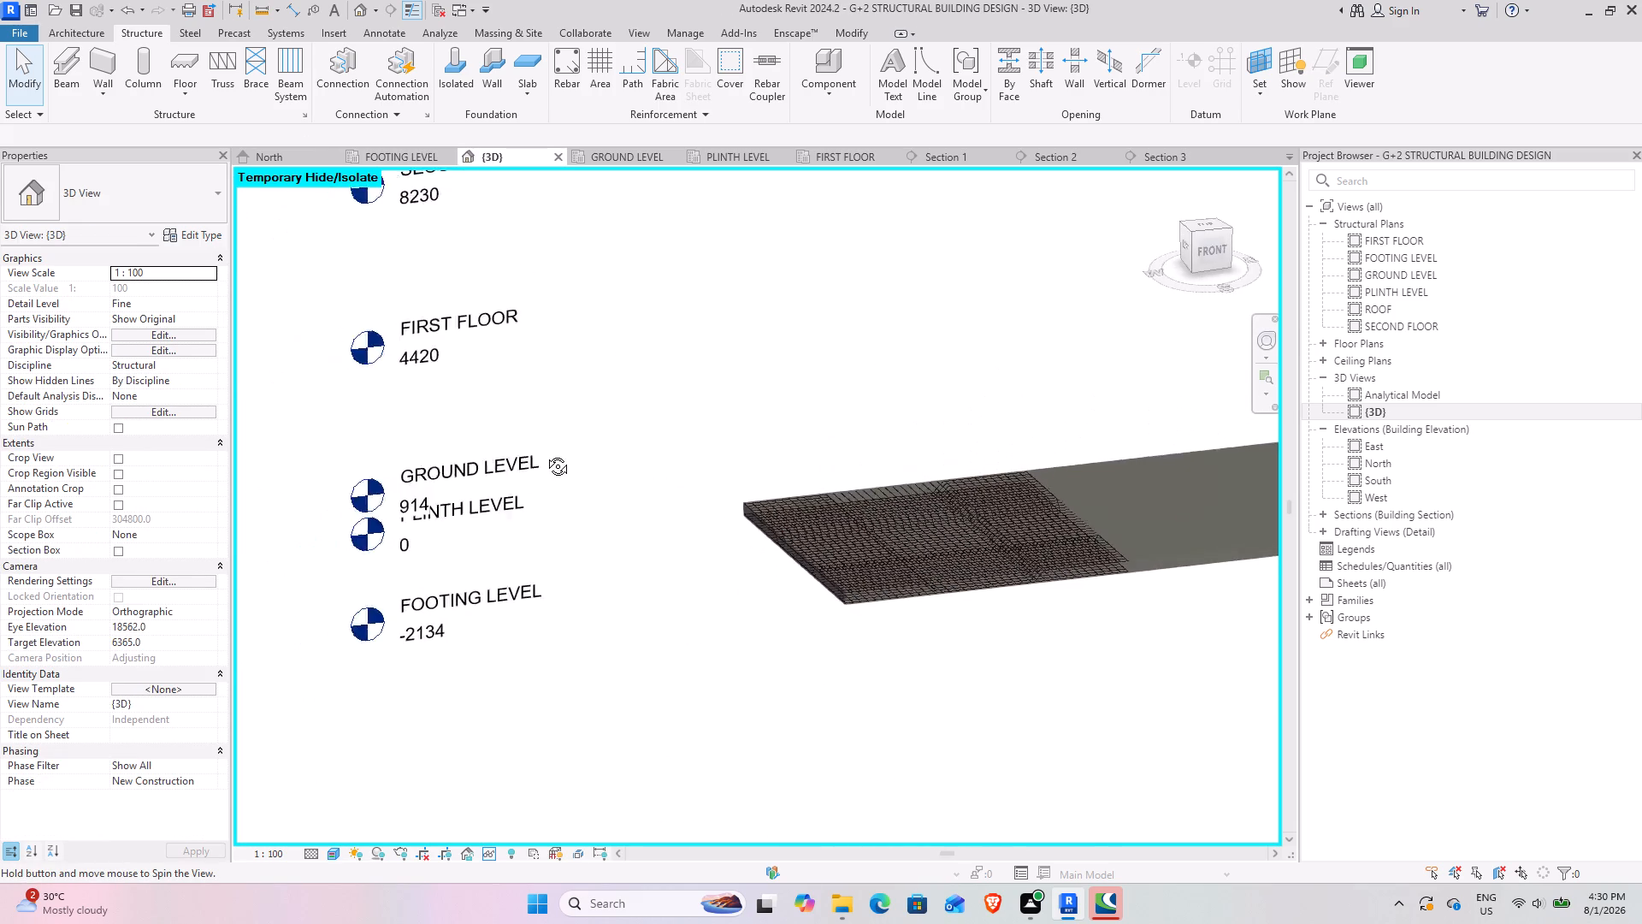
{"action": "middle_click_drag", "start_coordinate": [545, 453], "coordinate": [542, 453], "text": "shift"}
{"action": "scroll", "coordinate": [840, 493], "scroll_direction": "down", "scroll_amount": 4}
{"action": "middle_click_drag", "start_coordinate": [917, 521], "coordinate": [752, 664], "text": "shift"}
{"action": "scroll", "coordinate": [1087, 584], "scroll_direction": "up", "scroll_amount": 6}
{"action": "middle_click_drag", "start_coordinate": [891, 688], "coordinate": [942, 659], "text": "shift"}
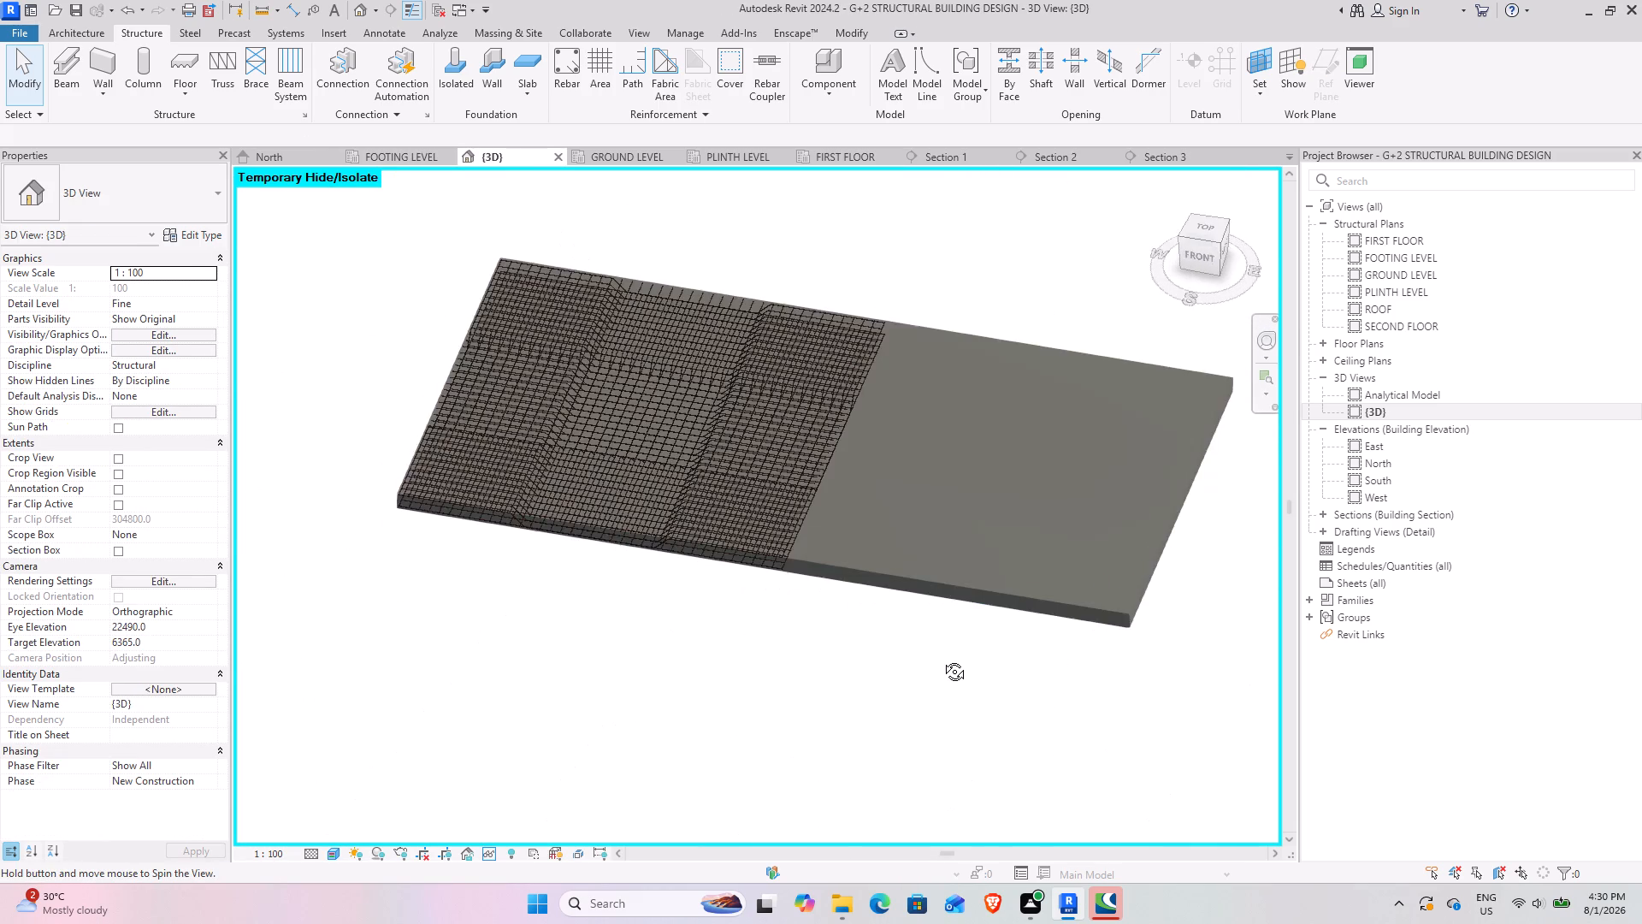
{"action": "middle_click_drag", "start_coordinate": [942, 659], "coordinate": [1034, 689], "text": "shift"}
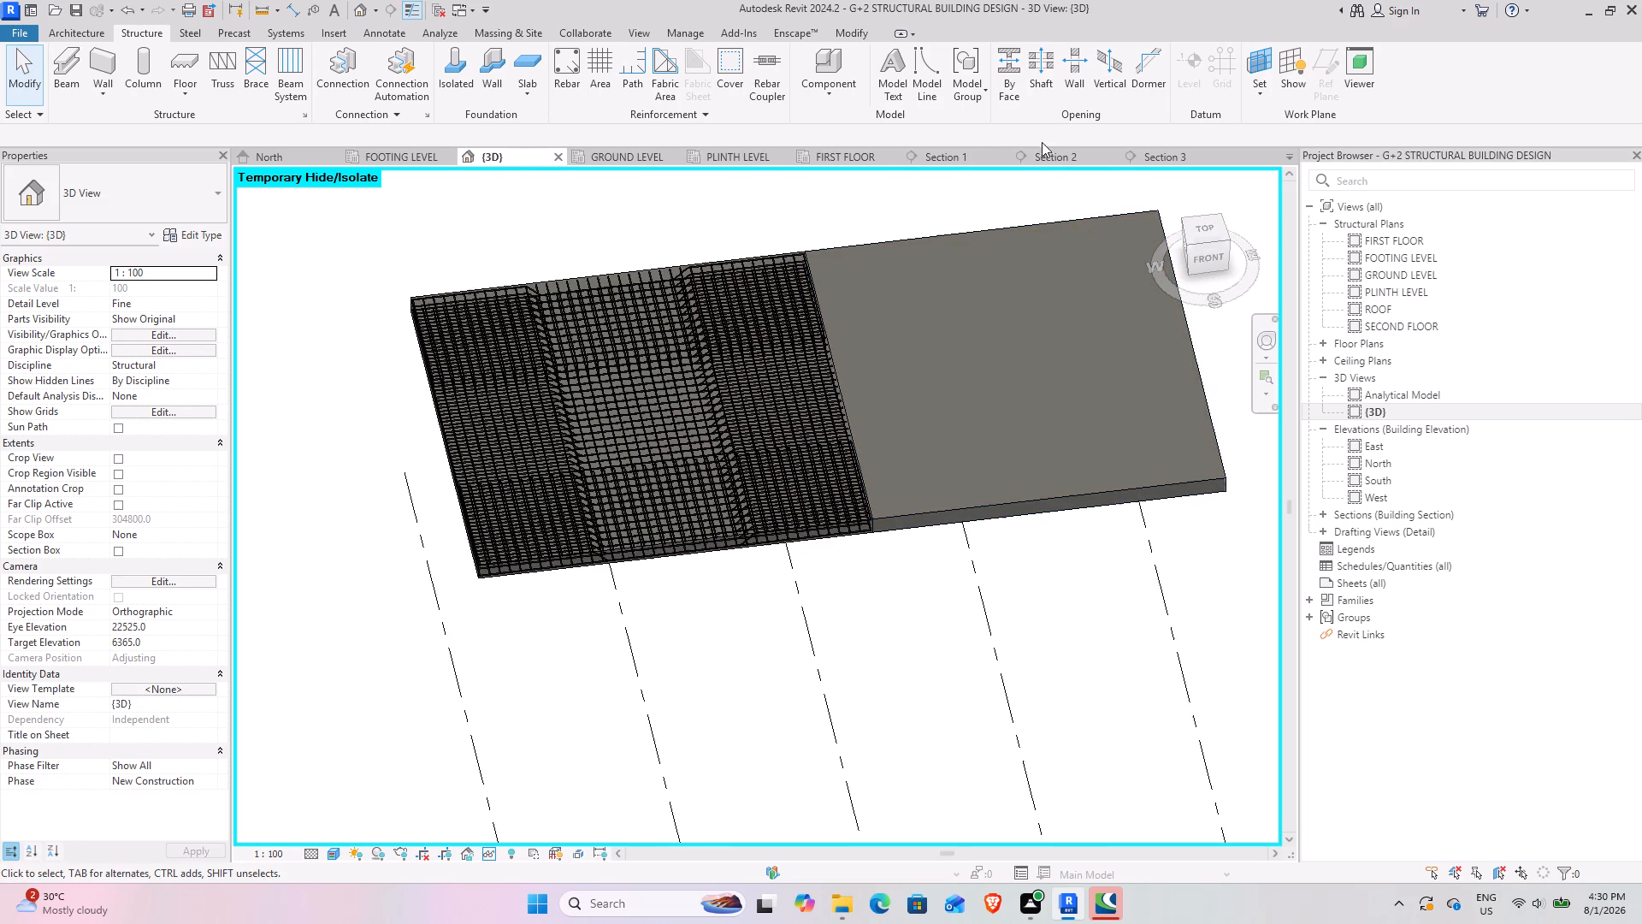
Move the Section 3 line in the FIRST FLOOR plan from the reinforced slab to the new slab, between grids 3 and 4.
{"action": "left_click", "coordinate": [844, 150]}
{"action": "scroll", "coordinate": [715, 452], "scroll_direction": "down", "scroll_amount": 3}
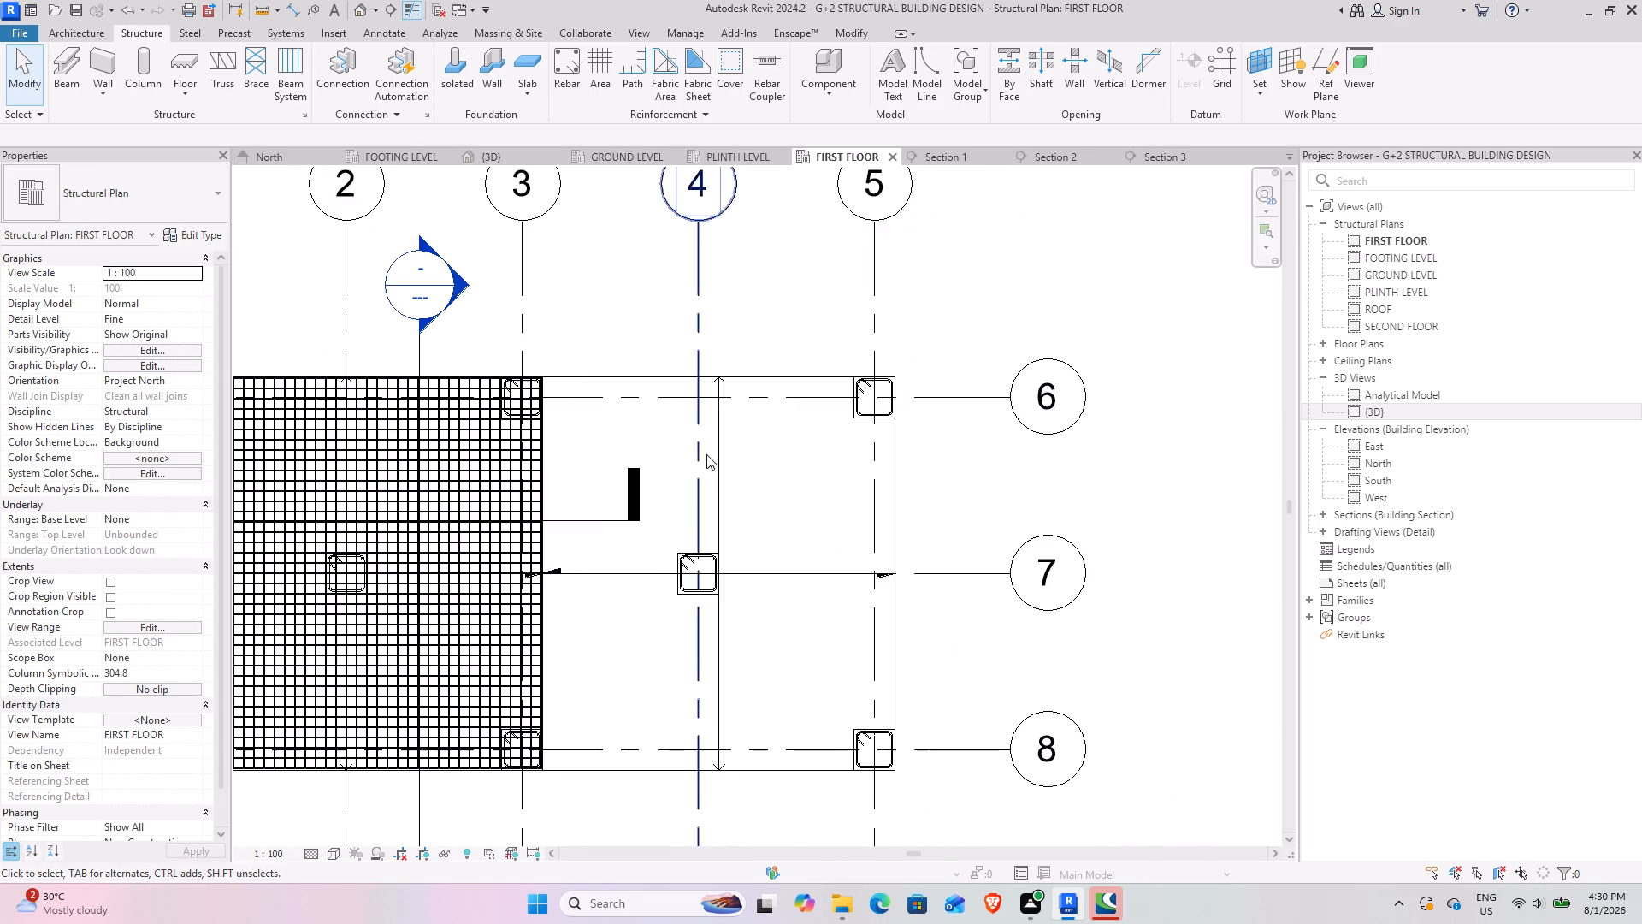
{"action": "scroll", "coordinate": [706, 454], "scroll_direction": "down", "scroll_amount": 6}
{"action": "middle_click_drag", "start_coordinate": [537, 503], "coordinate": [682, 517]}
{"action": "scroll", "coordinate": [698, 477], "scroll_direction": "up", "scroll_amount": 8}
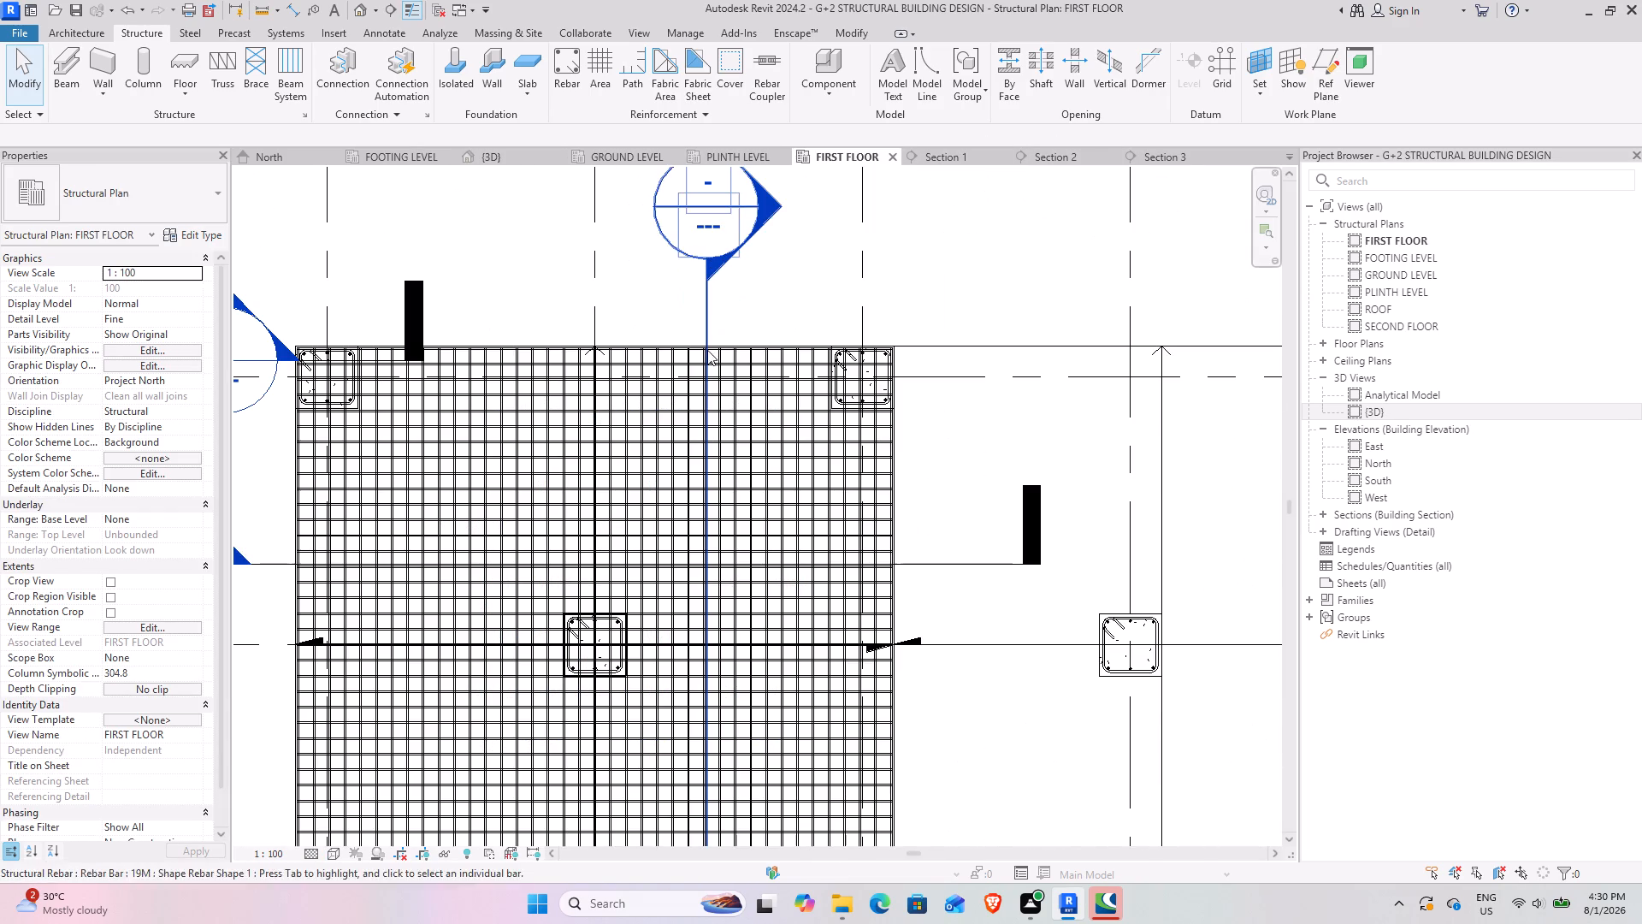
{"action": "left_click", "coordinate": [712, 308]}
{"action": "left_click_drag", "start_coordinate": [704, 301], "coordinate": [1025, 337]}
In Section 3, set the new first-floor slab's rebar cover to slab cover <20 mm>.
{"action": "left_click", "coordinate": [1179, 150]}
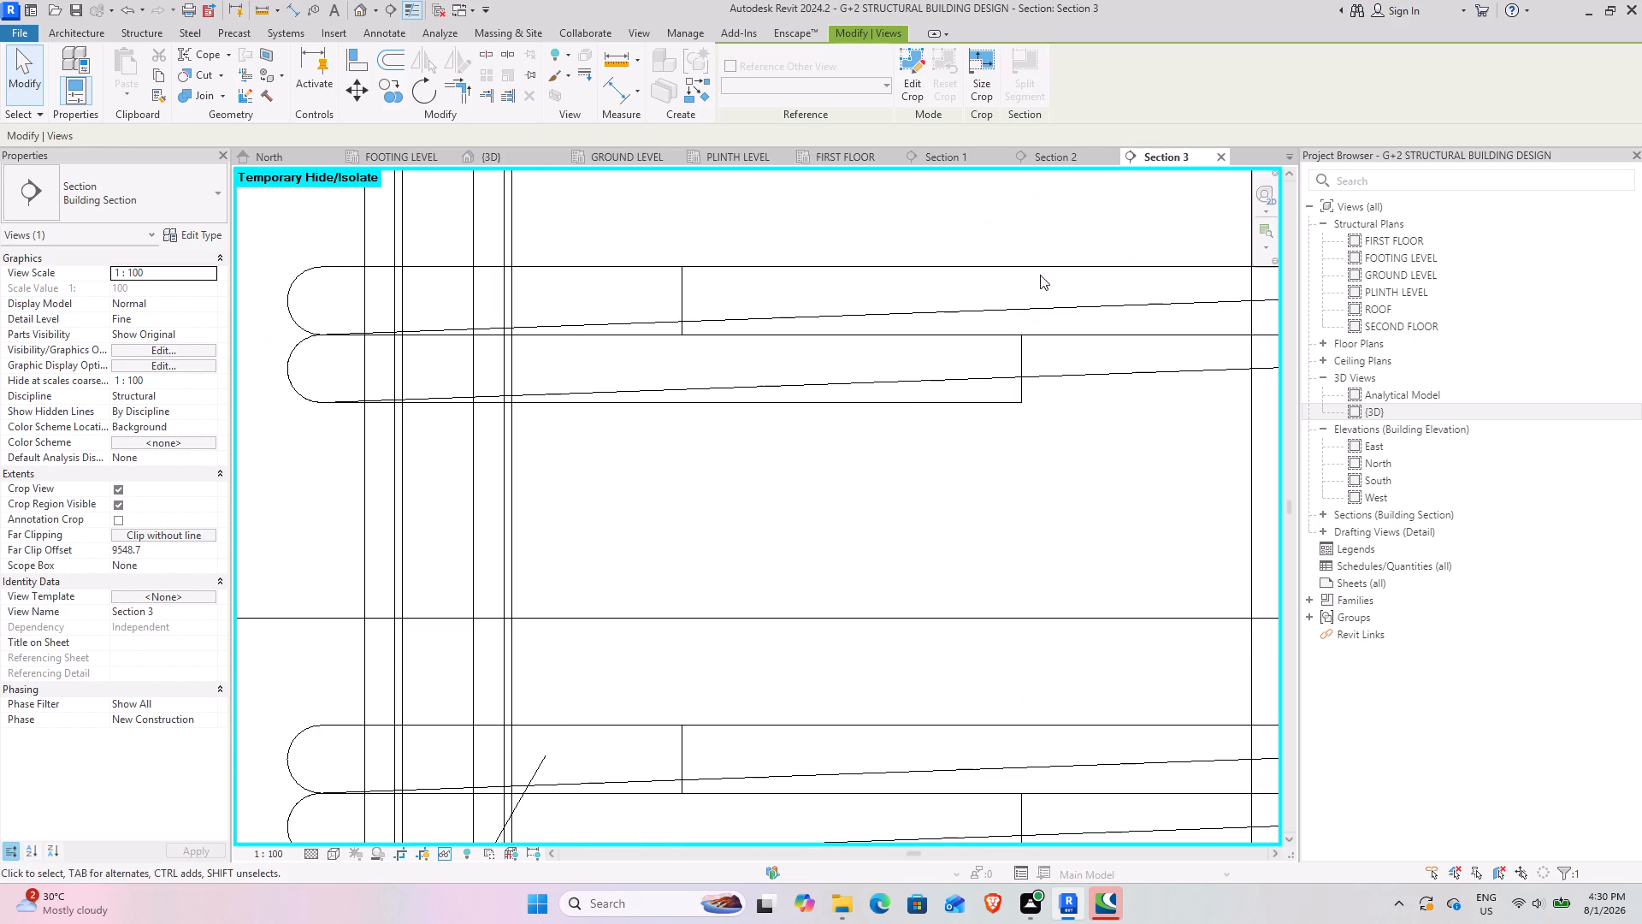
{"action": "scroll", "coordinate": [830, 429], "scroll_direction": "down", "scroll_amount": 20}
{"action": "scroll", "coordinate": [830, 429], "scroll_direction": "down", "scroll_amount": 8}
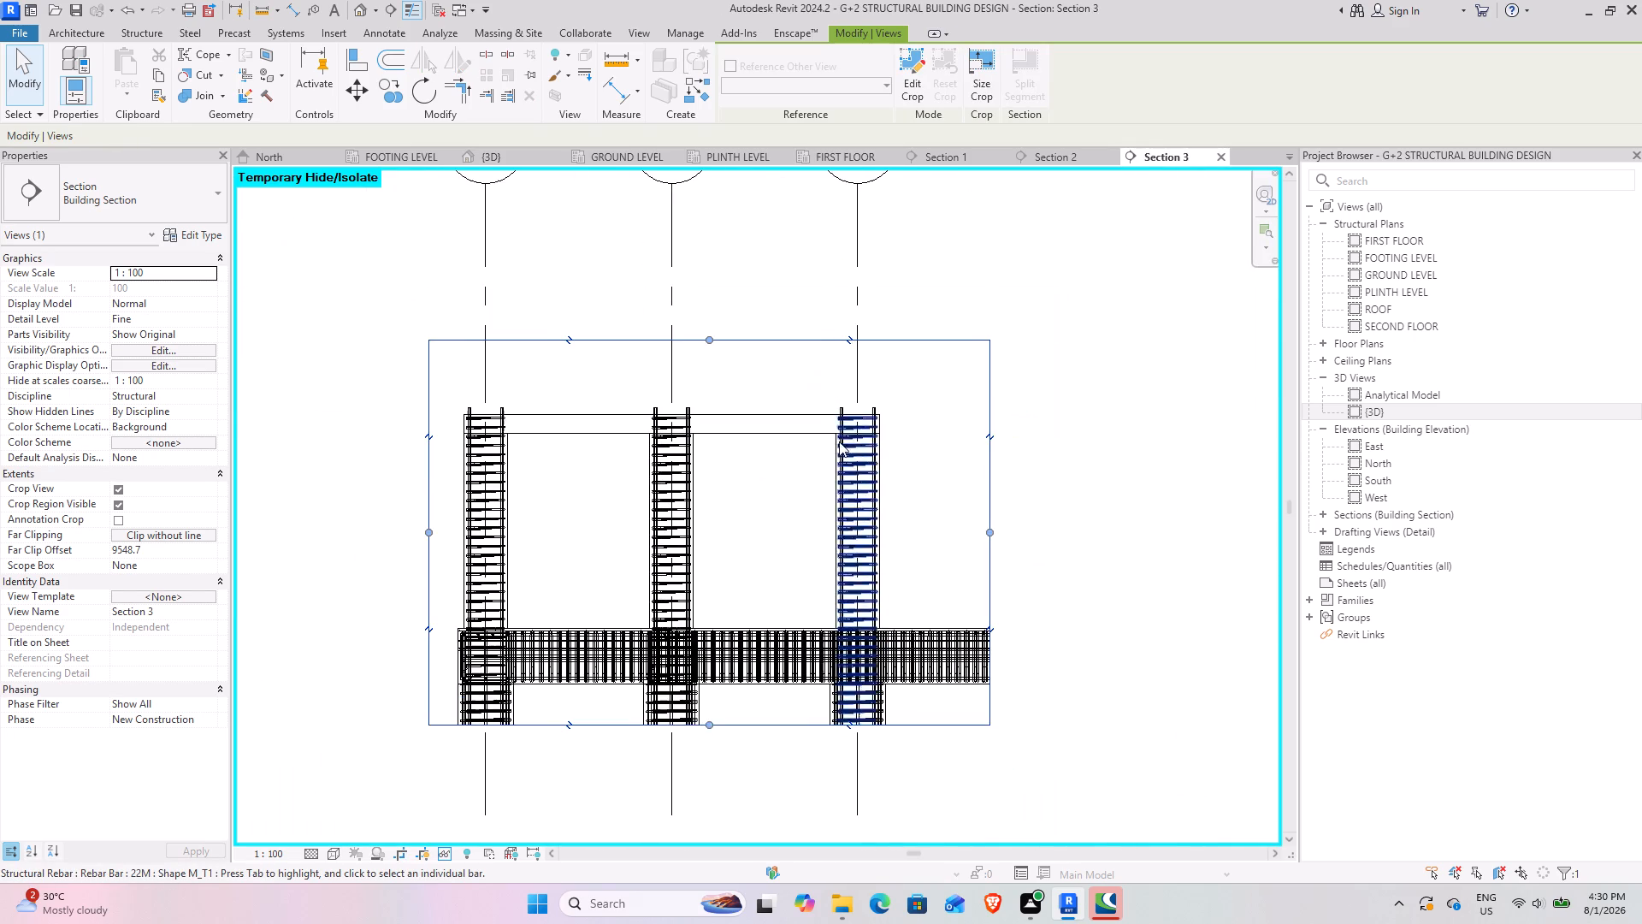
{"action": "middle_click_drag", "start_coordinate": [705, 458], "coordinate": [747, 514]}
{"action": "scroll", "coordinate": [667, 452], "scroll_direction": "up", "scroll_amount": 8}
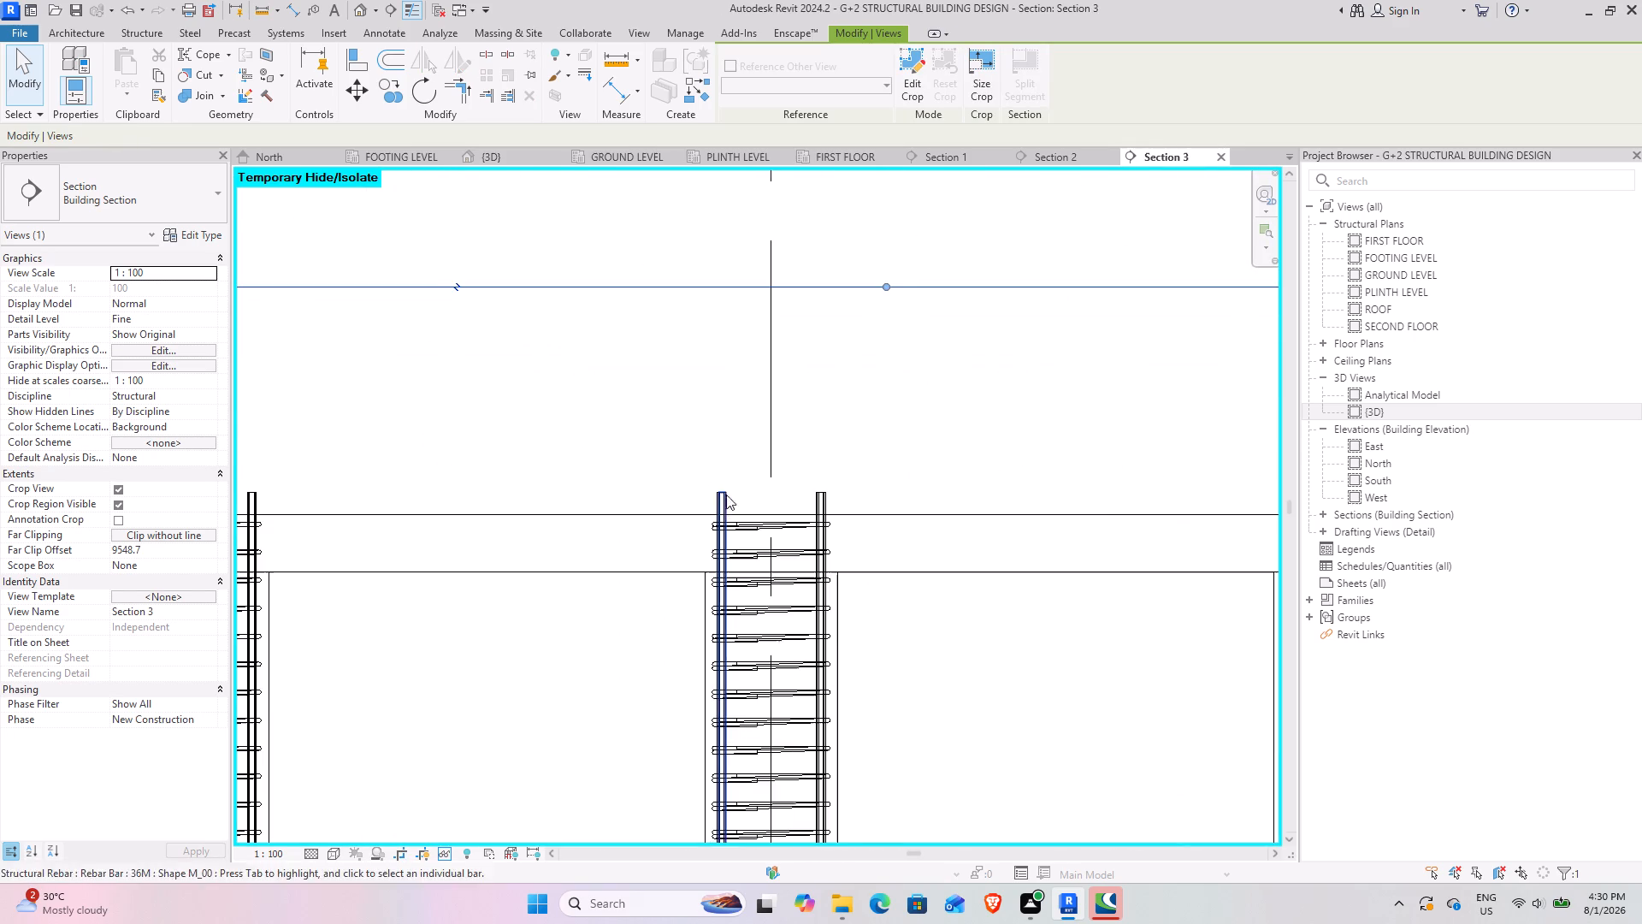
{"action": "middle_click_drag", "start_coordinate": [659, 538], "coordinate": [790, 425]}
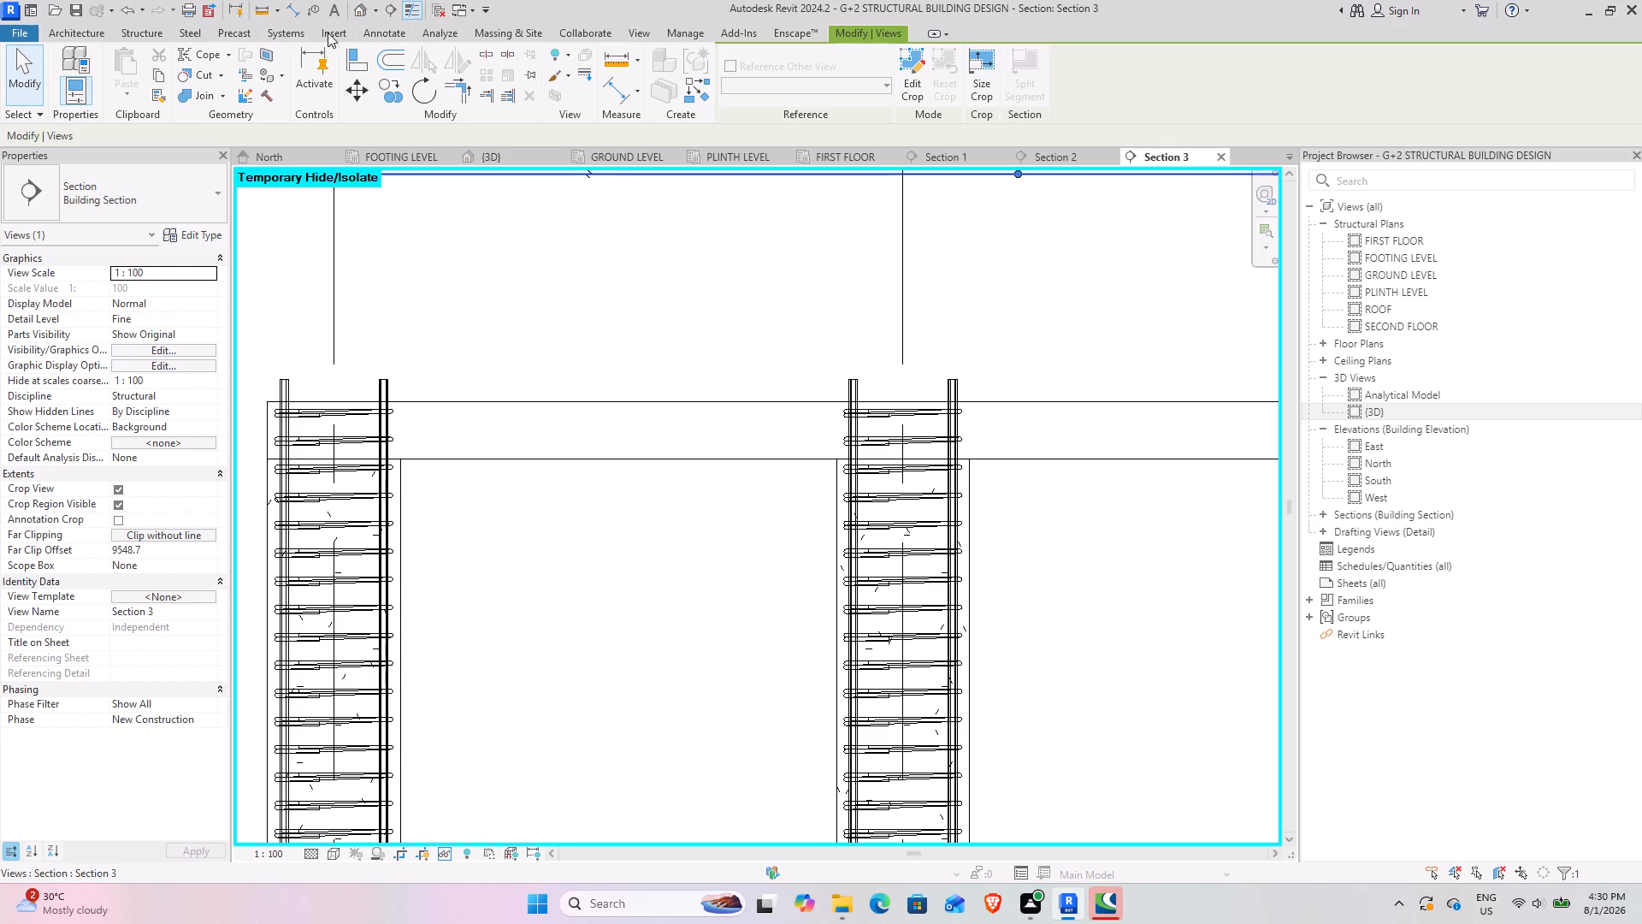
{"action": "left_click", "coordinate": [165, 27]}
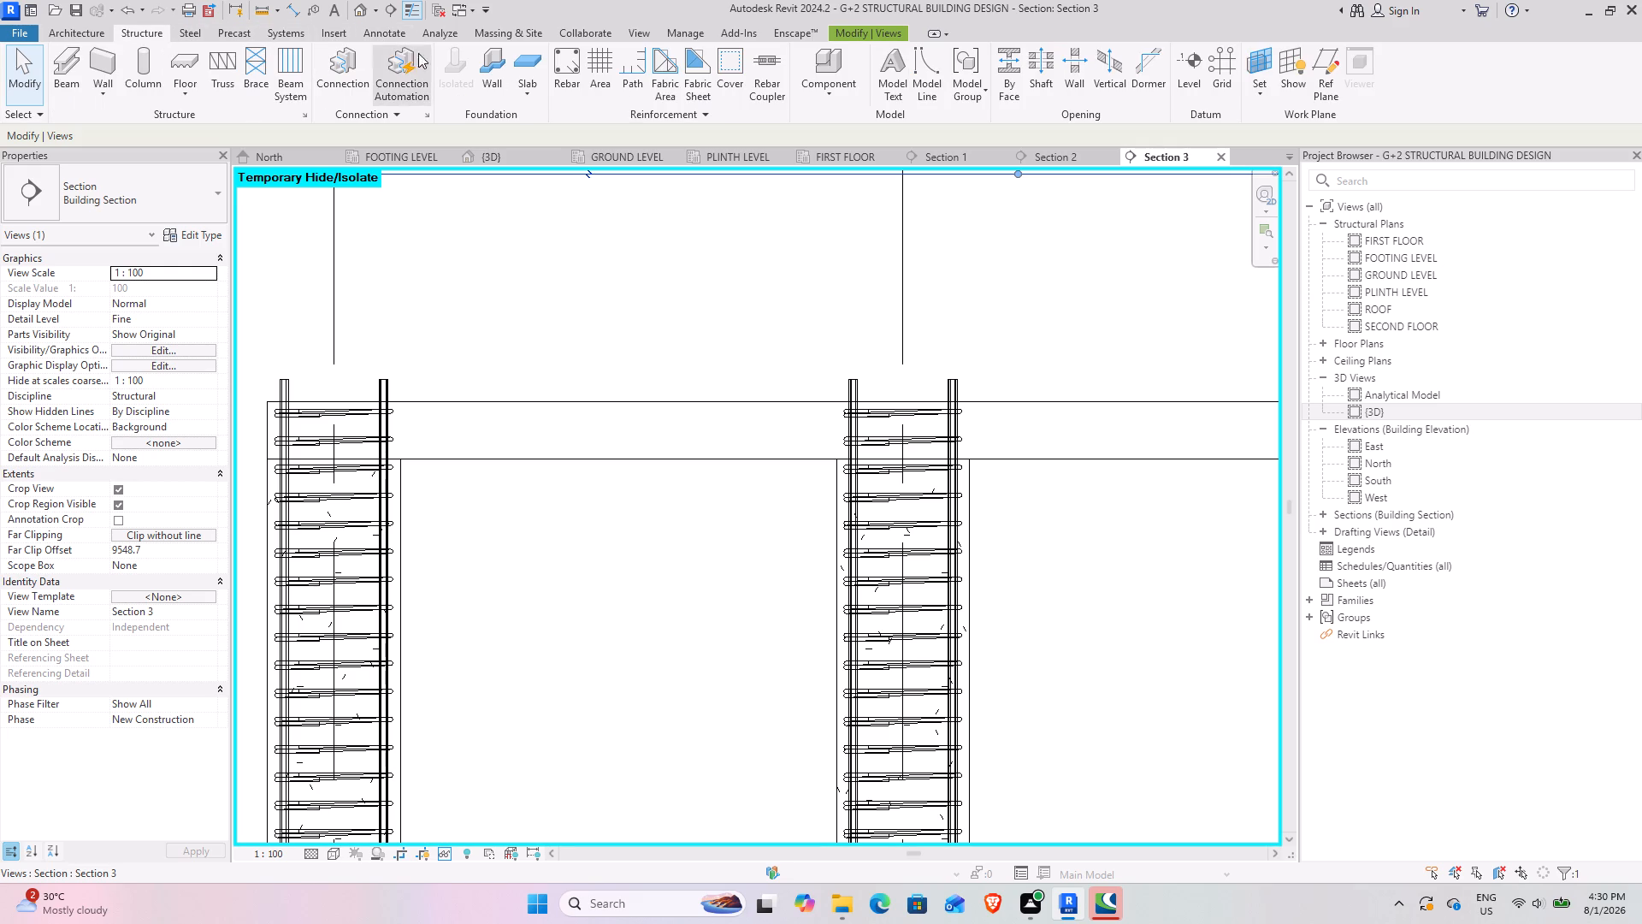
{"action": "left_click", "coordinate": [740, 78]}
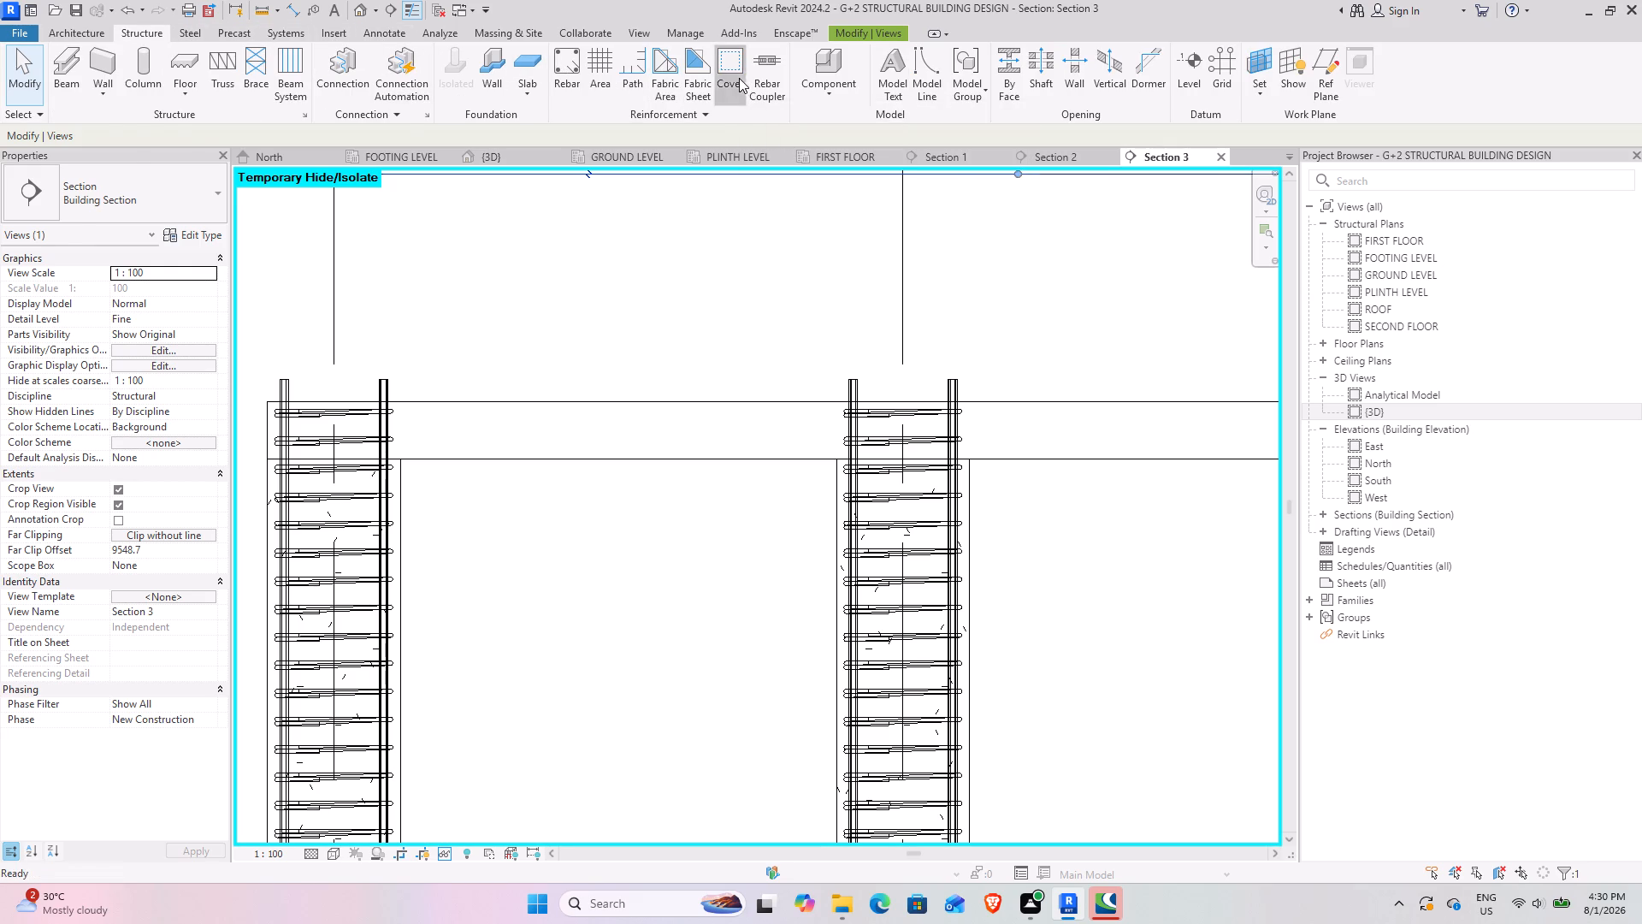
{"action": "left_click", "coordinate": [568, 399]}
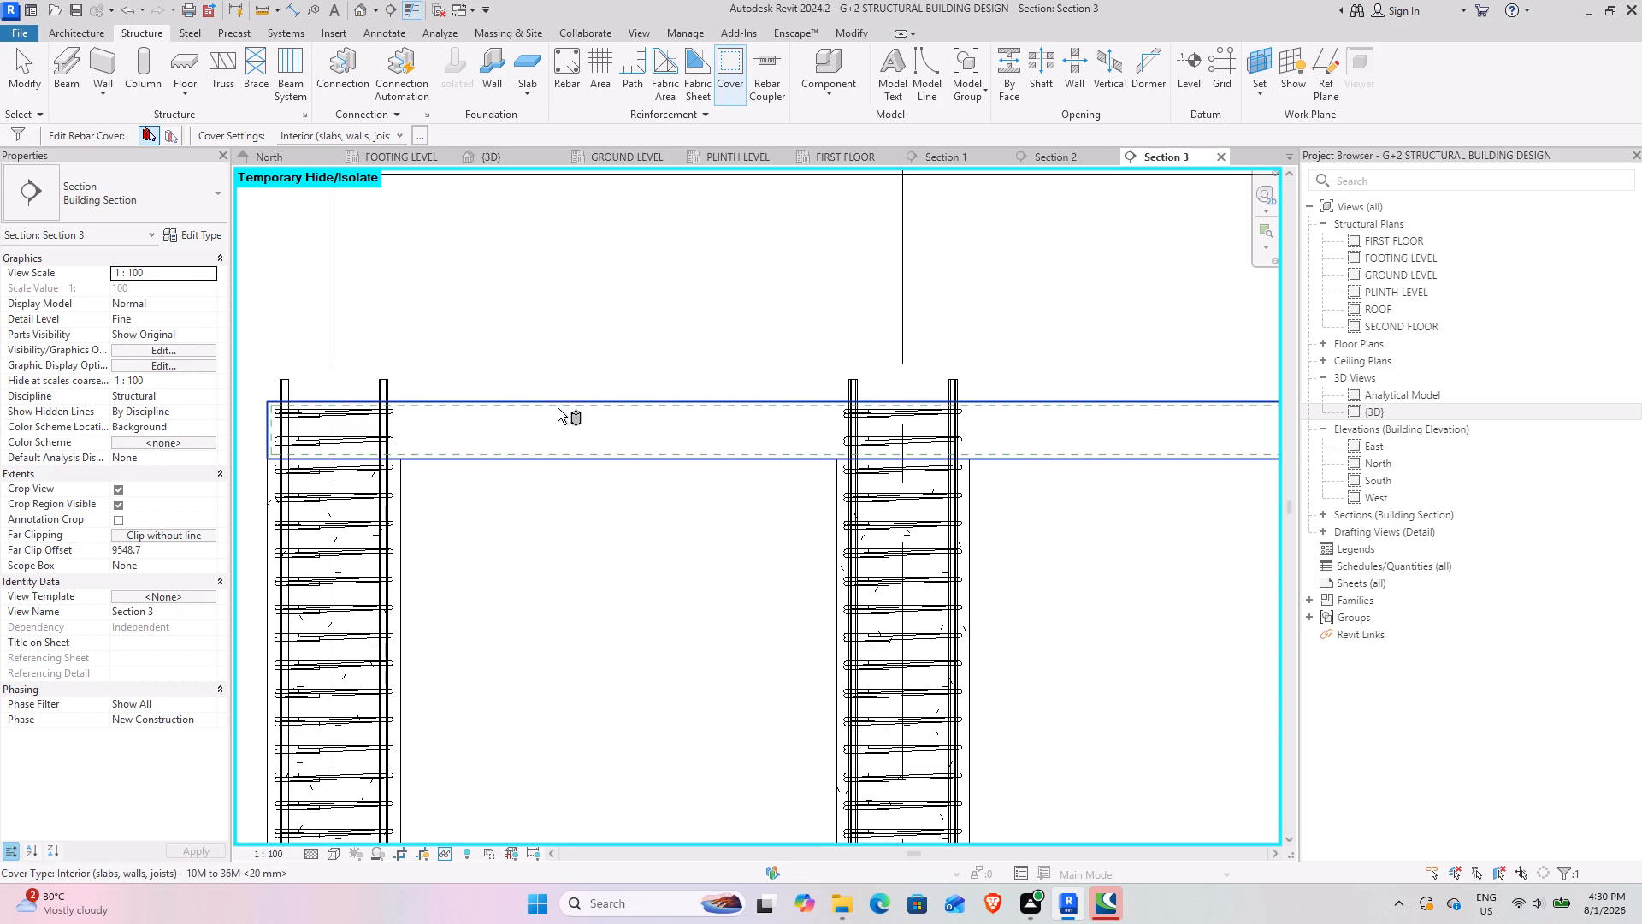
{"action": "left_click", "coordinate": [554, 398]}
{"action": "left_click", "coordinate": [401, 132]}
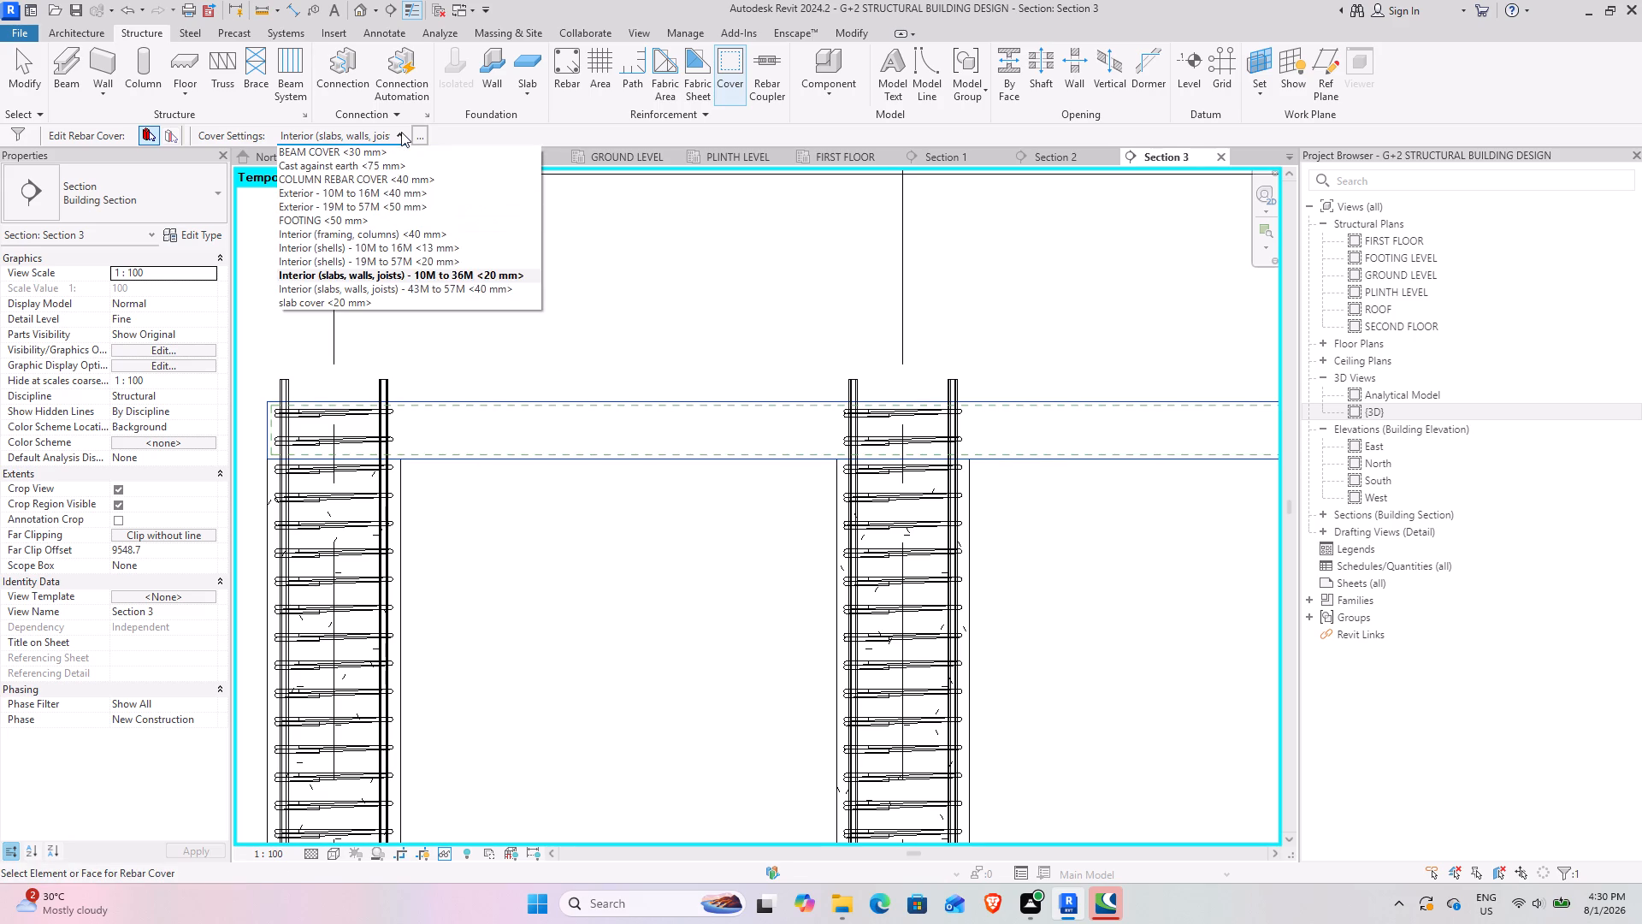
{"action": "left_click", "coordinate": [340, 306]}
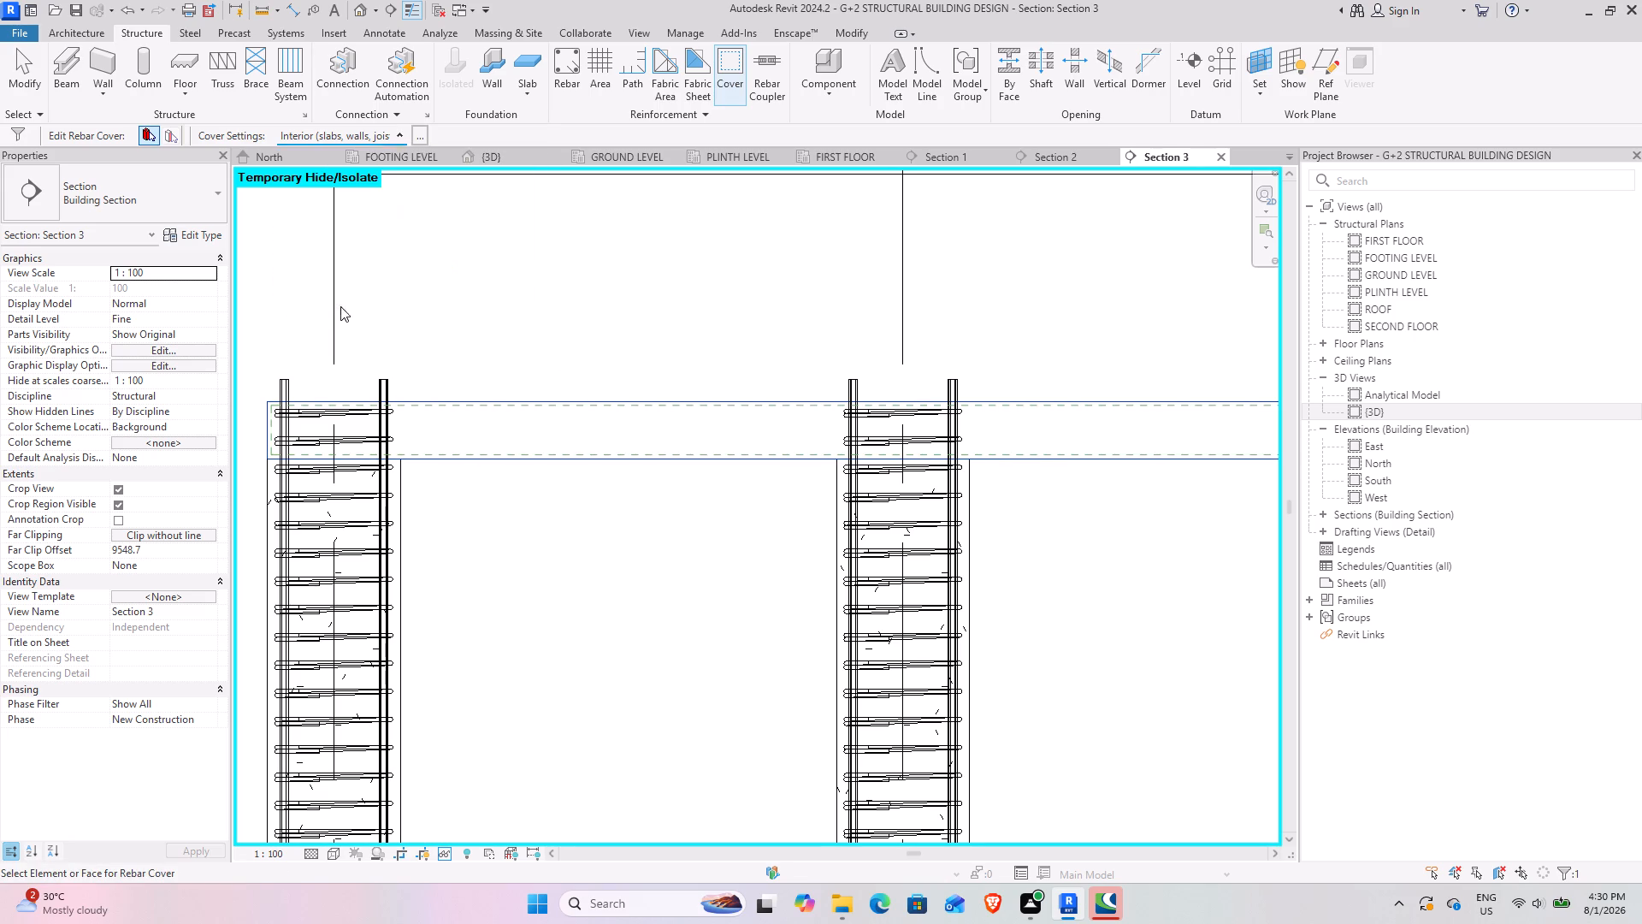
{"action": "left_click", "coordinate": [559, 415]}
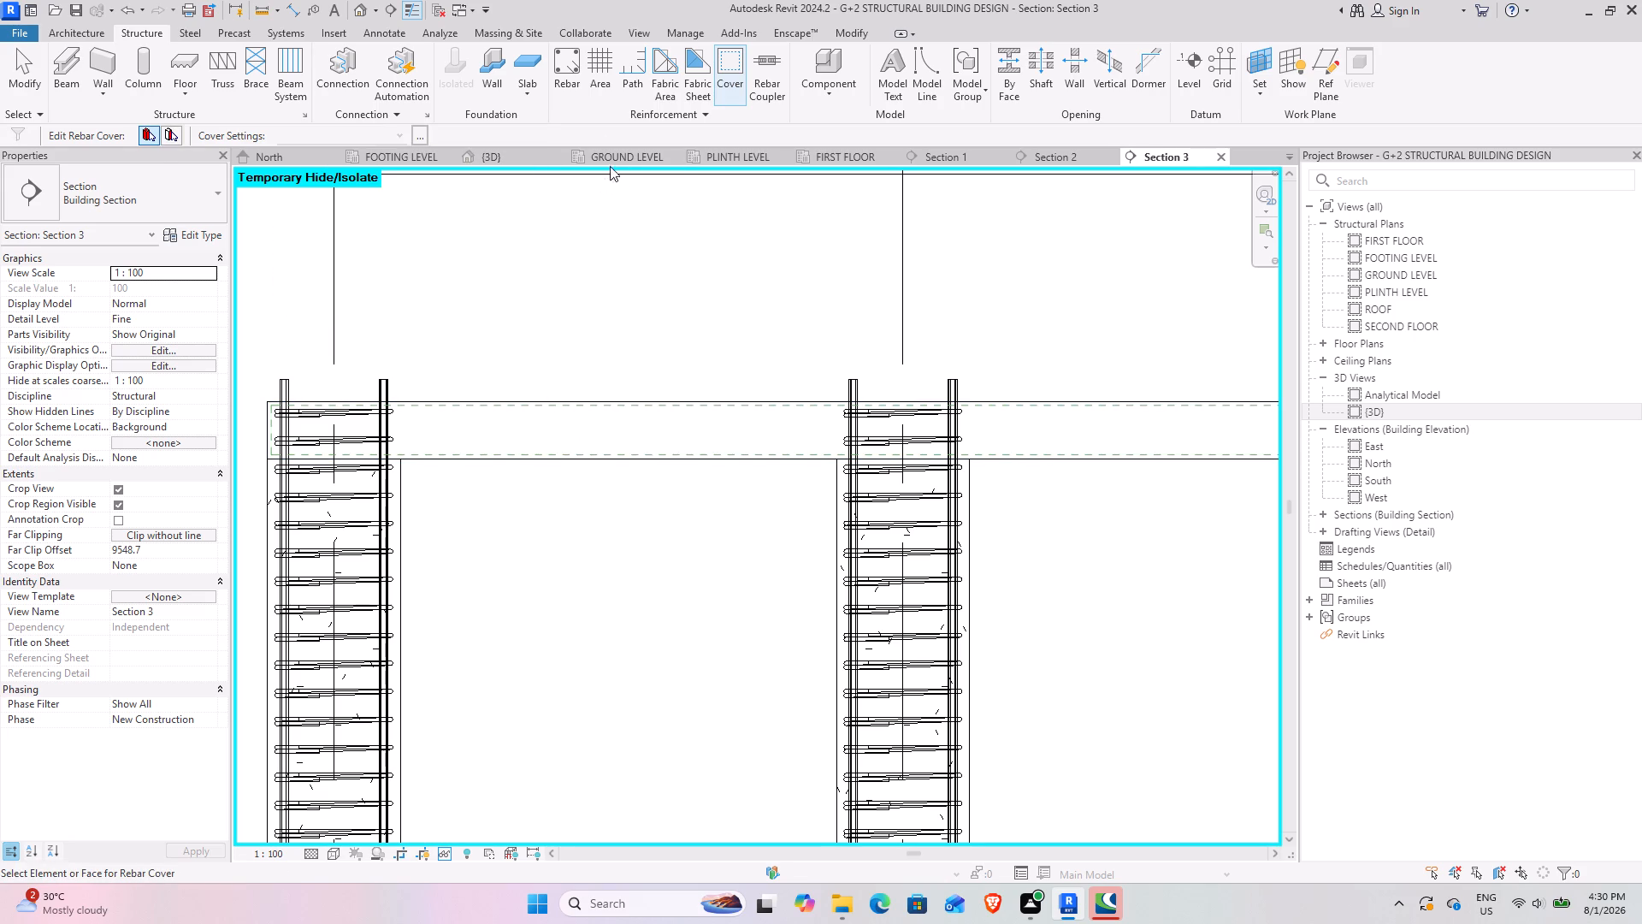
Place a single straight 19M bar, shape M_00, perpendicular to cover at the new slab's bottom cover in Section 3.
{"action": "left_click", "coordinate": [576, 78]}
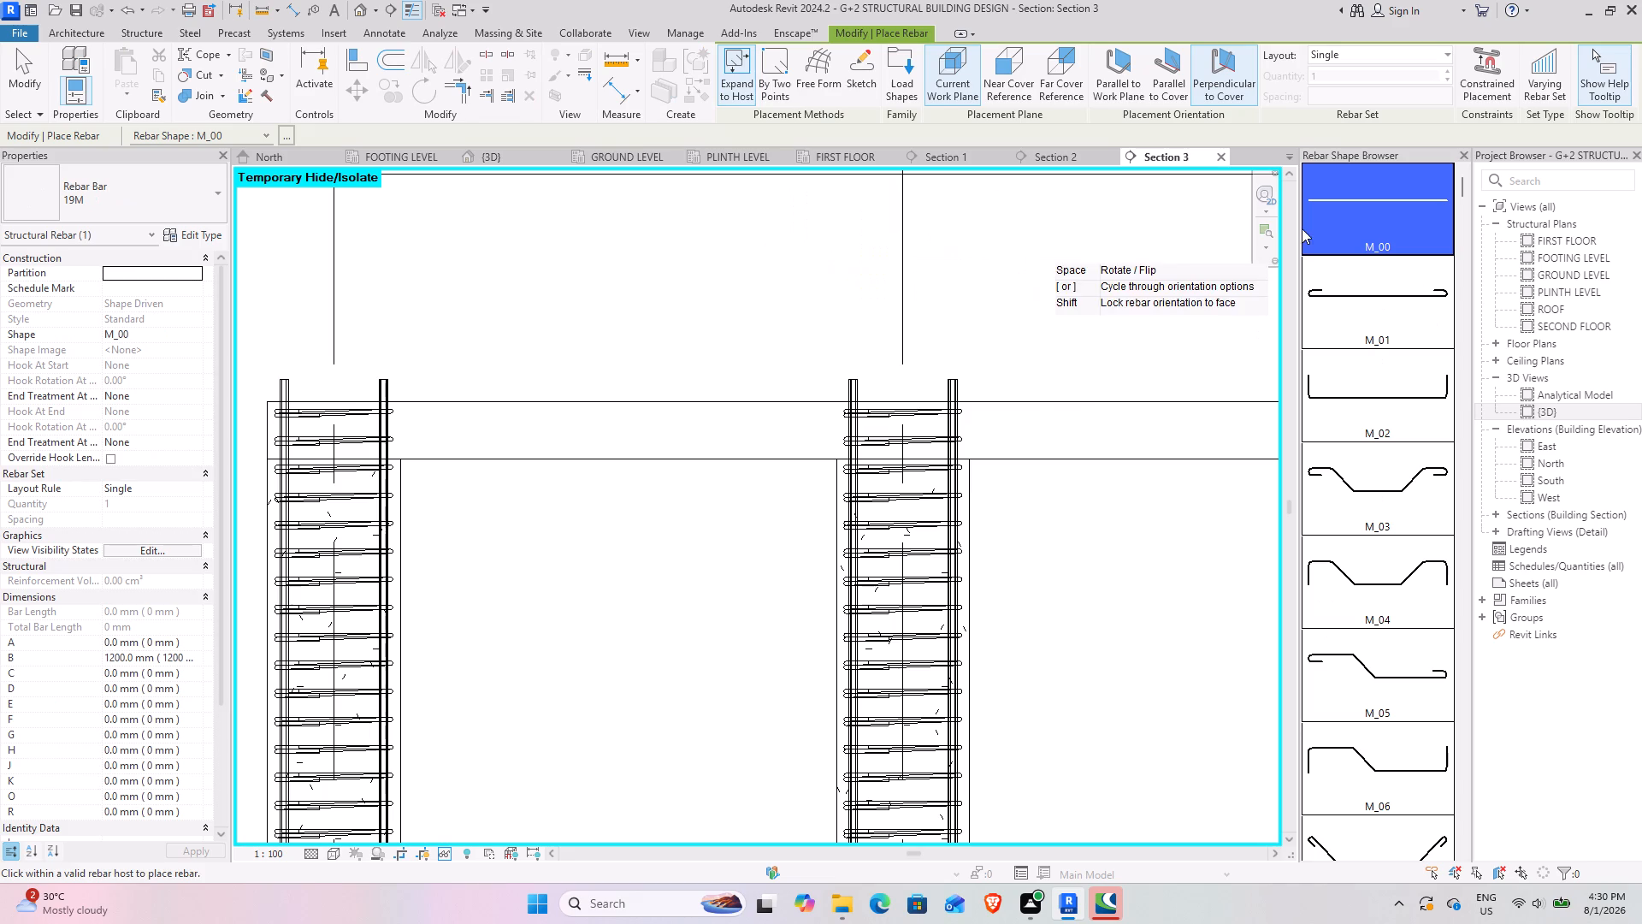
{"action": "scroll", "coordinate": [701, 447], "scroll_direction": "up", "scroll_amount": 3}
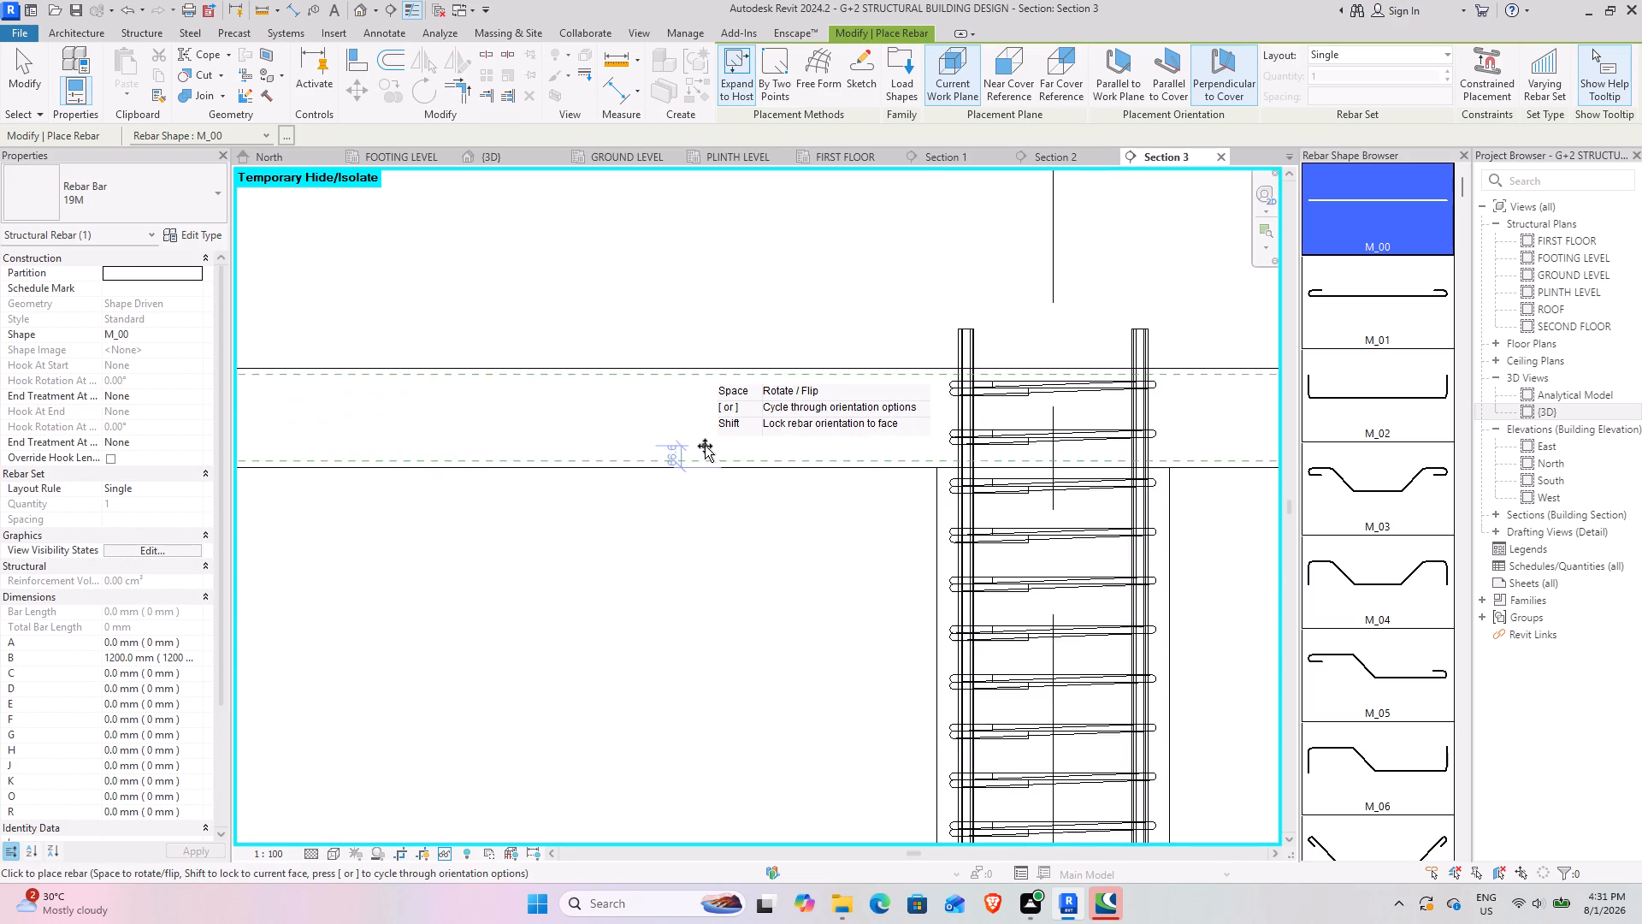
{"action": "scroll", "coordinate": [705, 446], "scroll_direction": "up", "scroll_amount": 5}
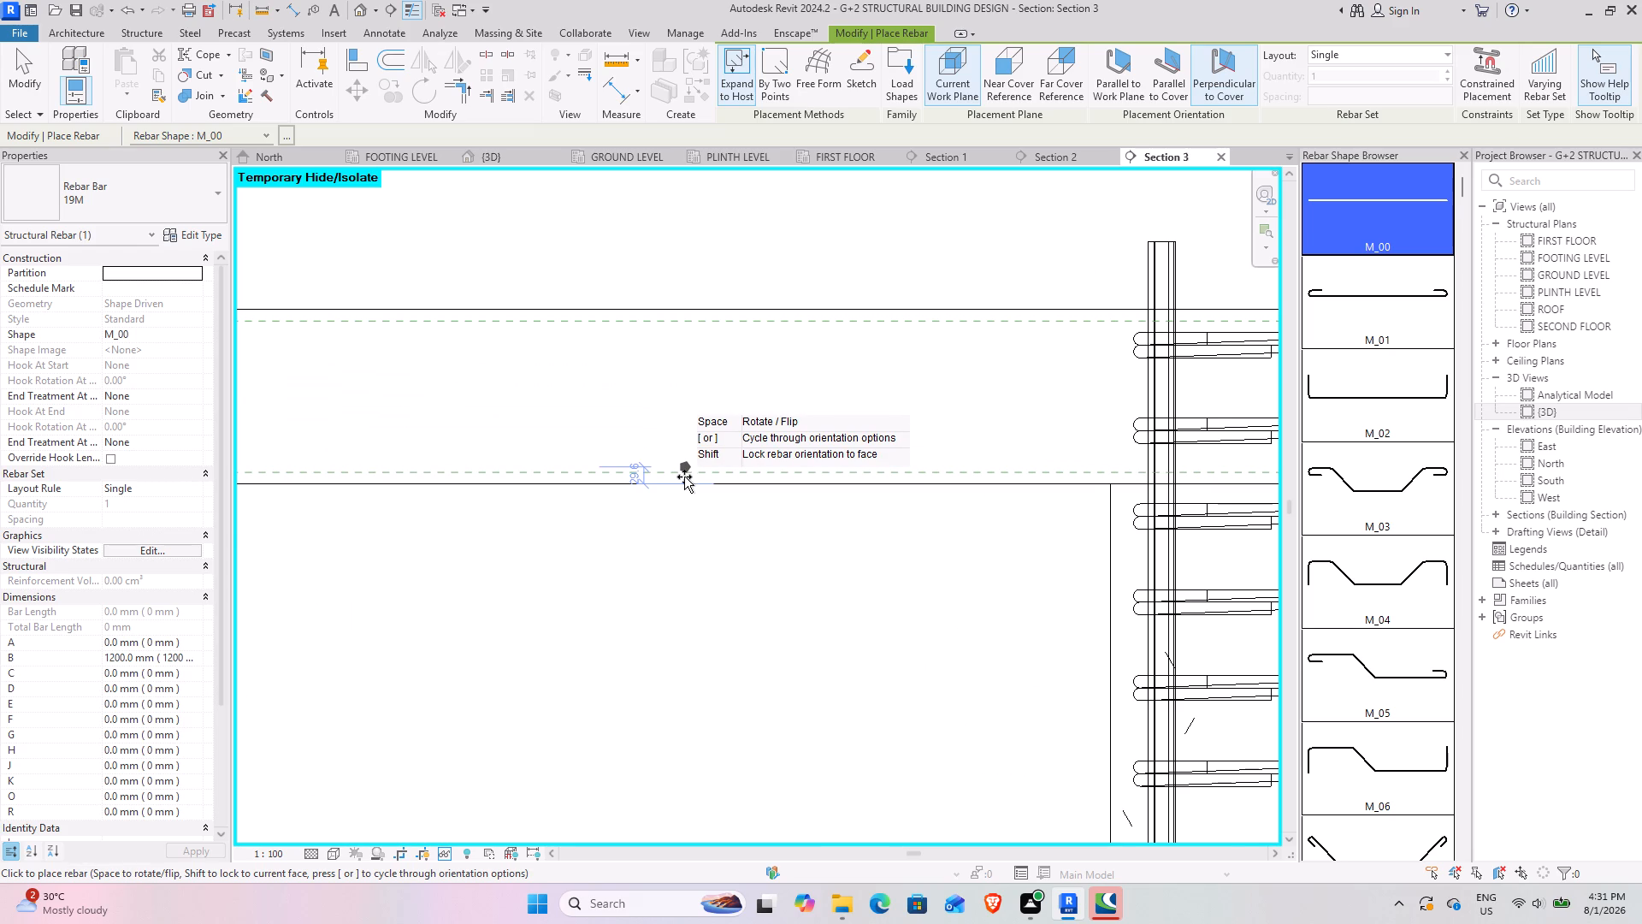
{"action": "left_click", "coordinate": [684, 477]}
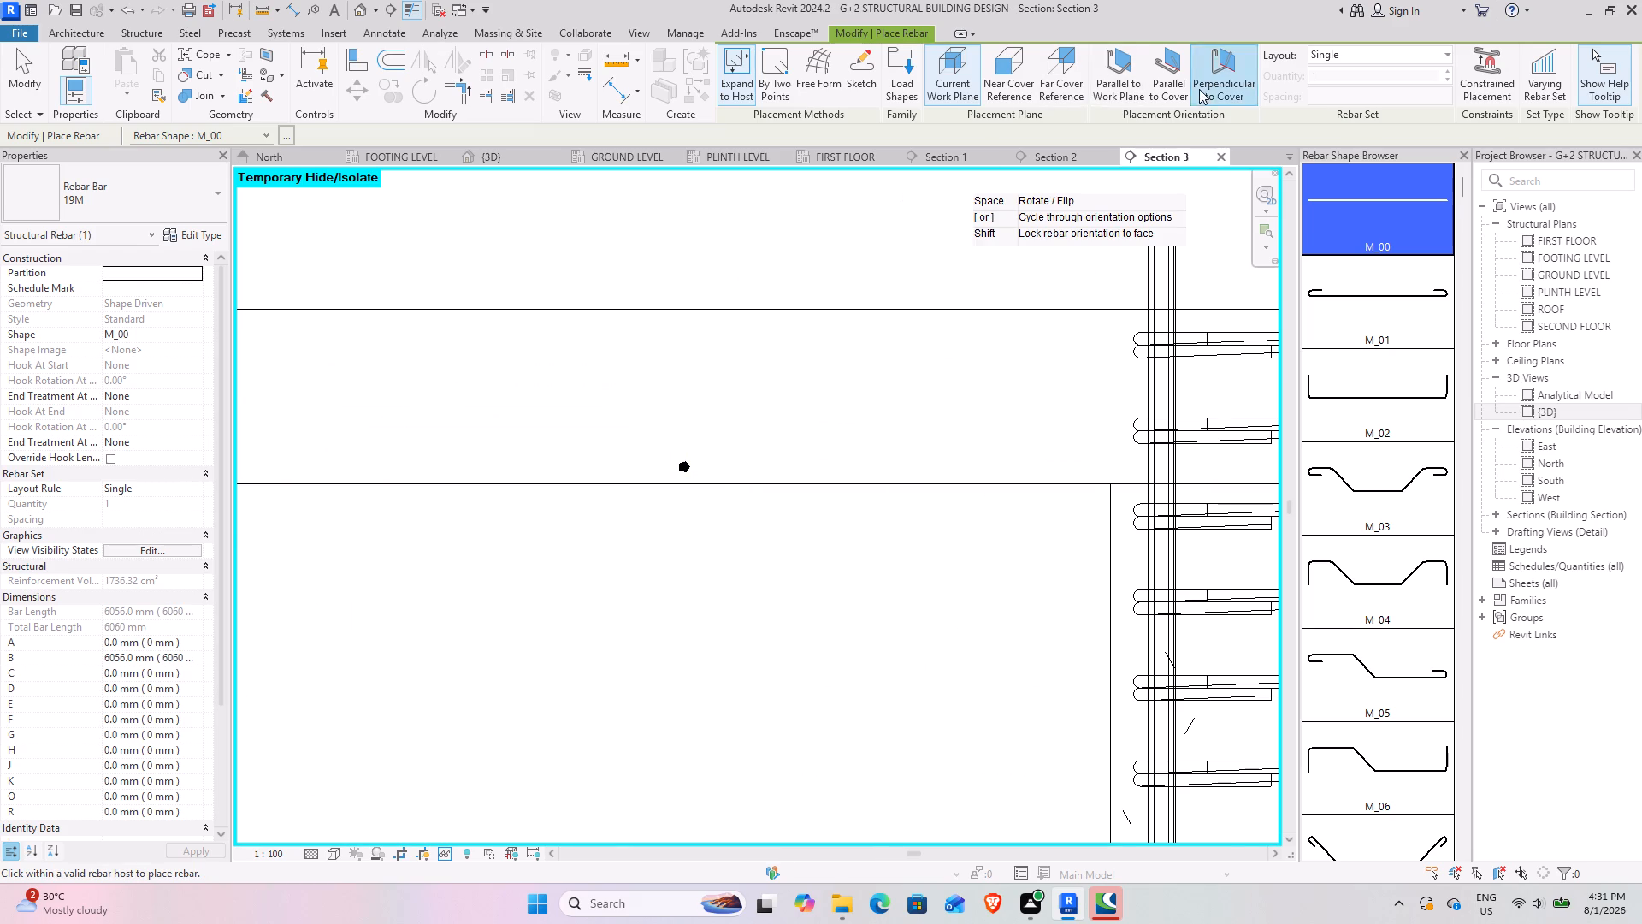
Place a straight 19M M_00 bar parallel to the work plane along the new slab's bottom and check it in plan.
{"action": "left_click", "coordinate": [1143, 78]}
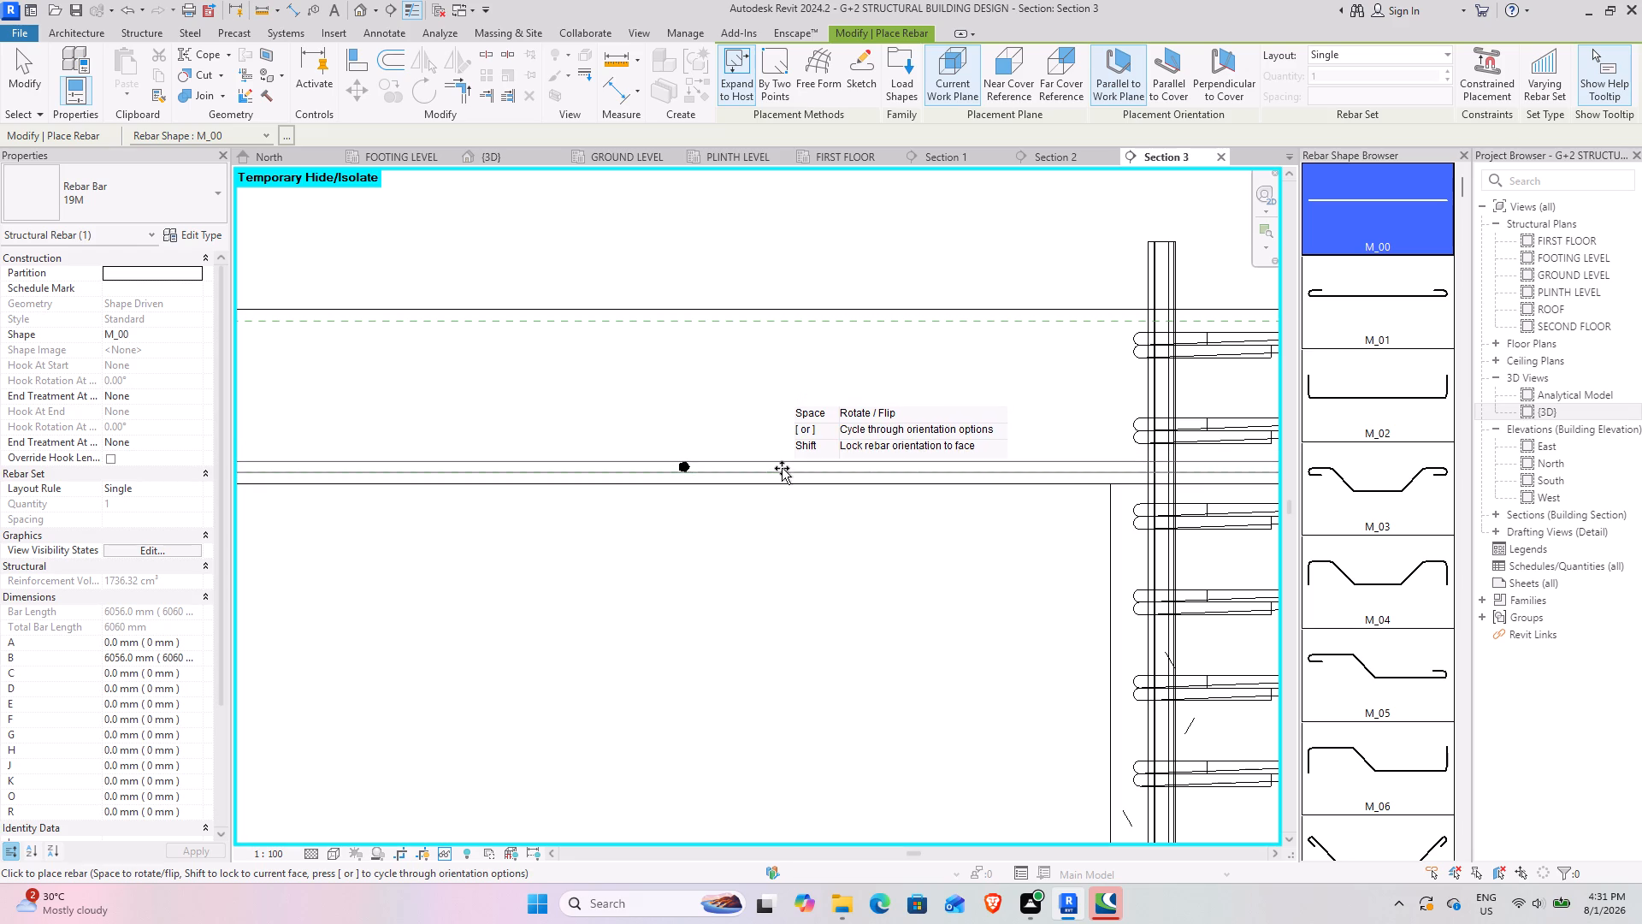
{"action": "left_click", "coordinate": [782, 468]}
{"action": "scroll", "coordinate": [759, 400], "scroll_direction": "down", "scroll_amount": 7}
{"action": "middle_click_drag", "start_coordinate": [783, 384], "coordinate": [733, 464]}
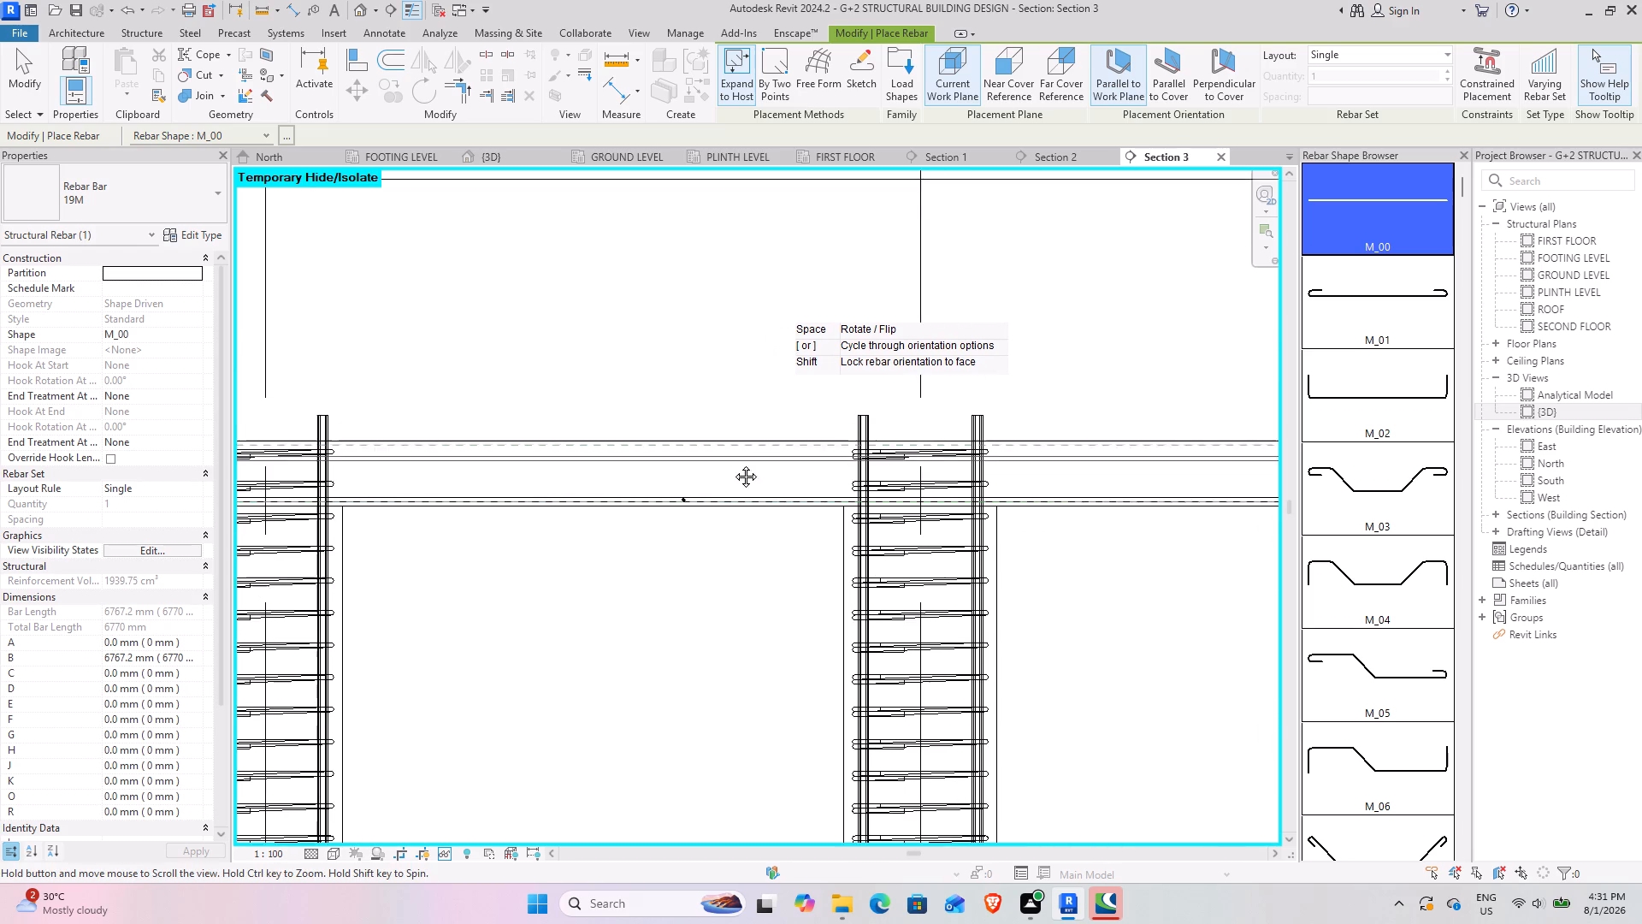
{"action": "middle_click_drag", "start_coordinate": [733, 464], "coordinate": [718, 432]}
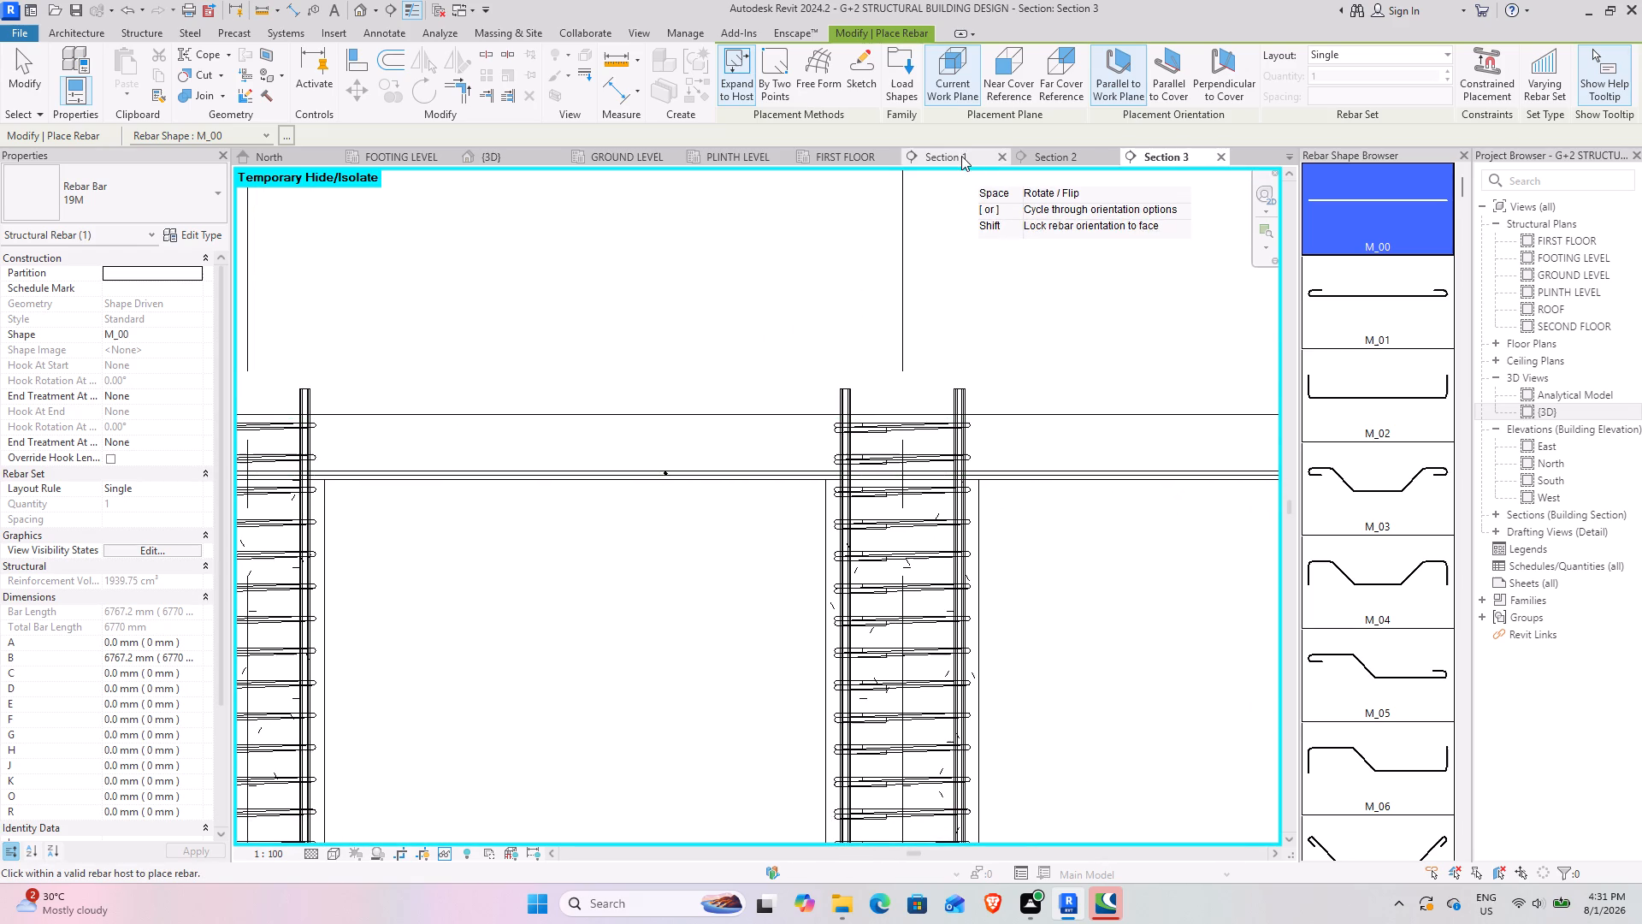
{"action": "left_click", "coordinate": [836, 159]}
{"action": "scroll", "coordinate": [777, 447], "scroll_direction": "down", "scroll_amount": 4}
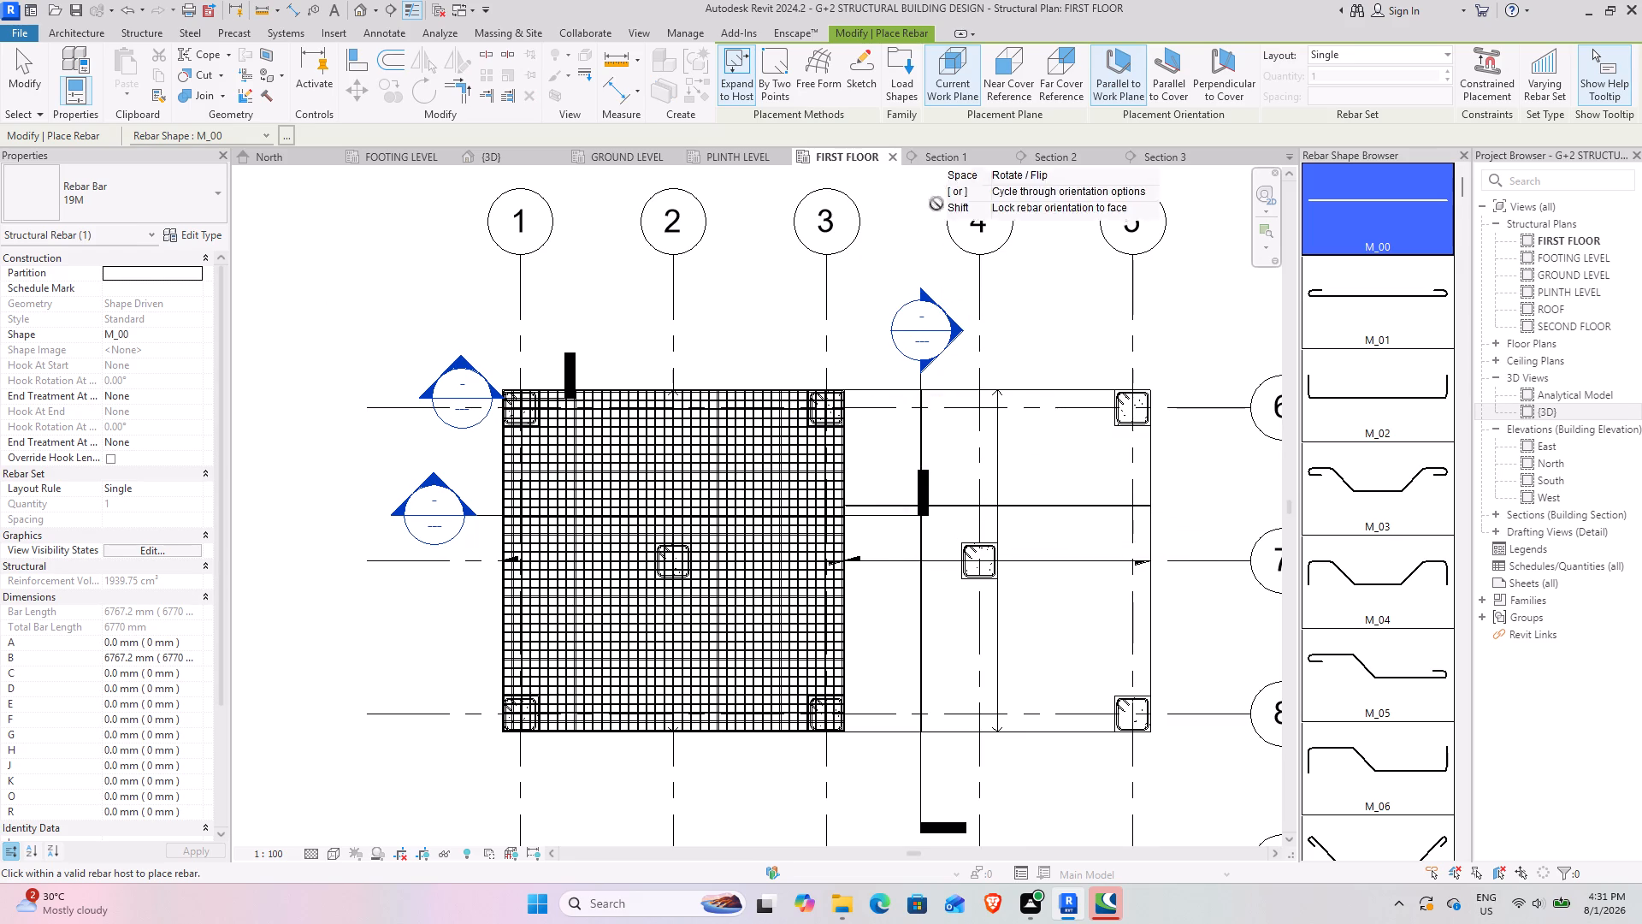
{"action": "left_click", "coordinate": [1170, 156]}
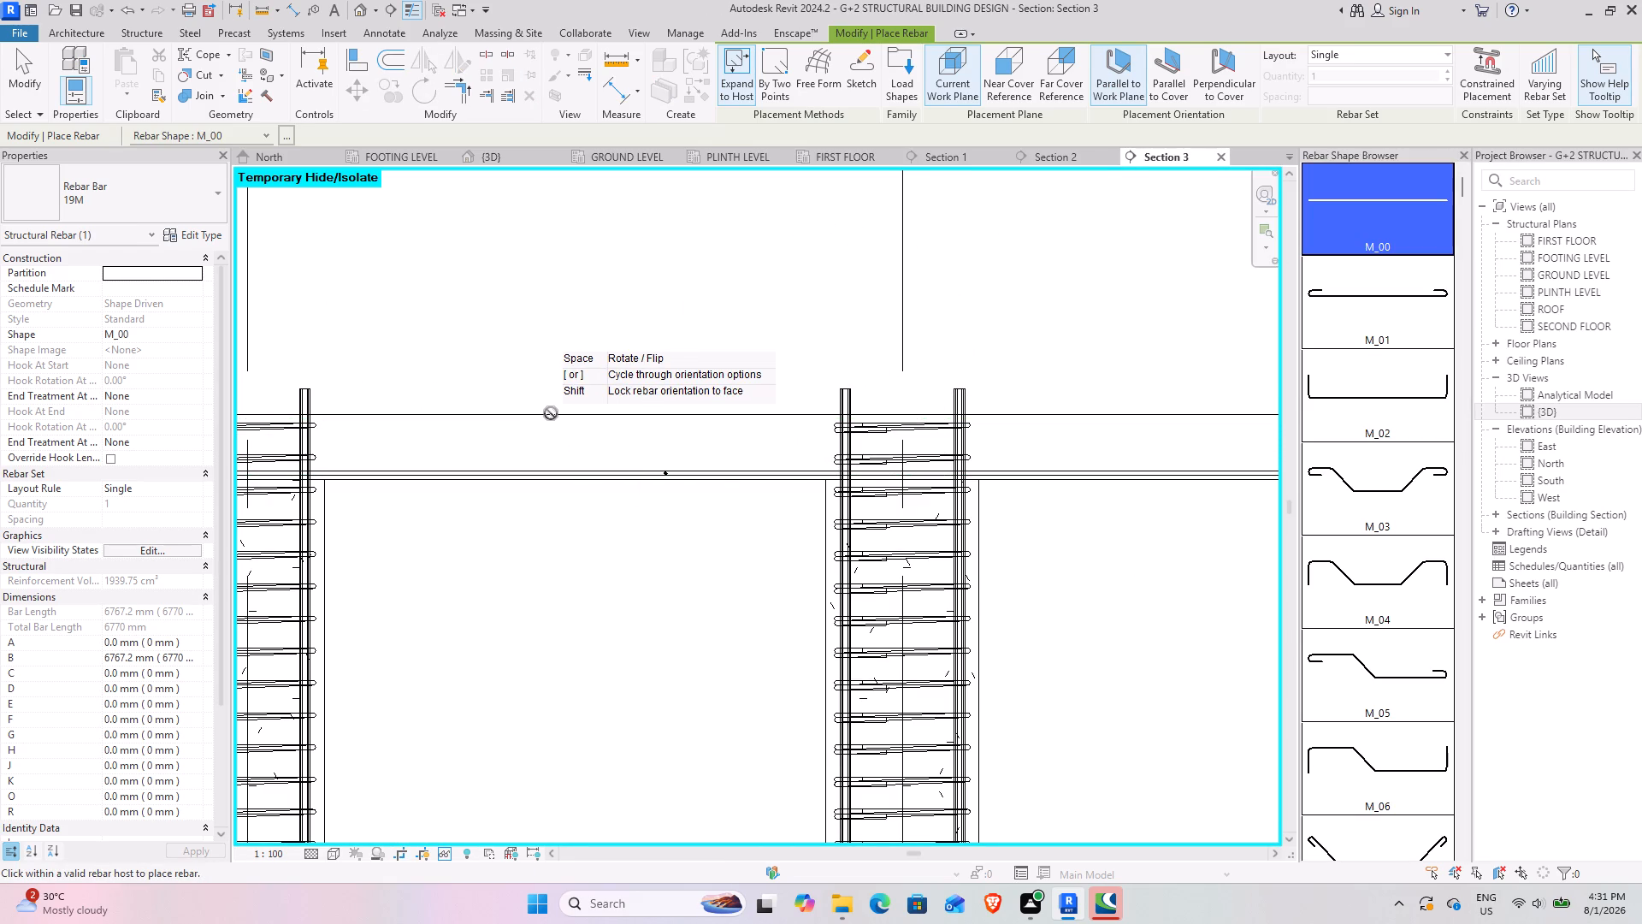
Distribute the bar seen end-on at the new slab's bottom cover as a Maximum Spacing set at 180 mm.
{"action": "left_click", "coordinate": [31, 60]}
{"action": "scroll", "coordinate": [664, 470], "scroll_direction": "up", "scroll_amount": 9}
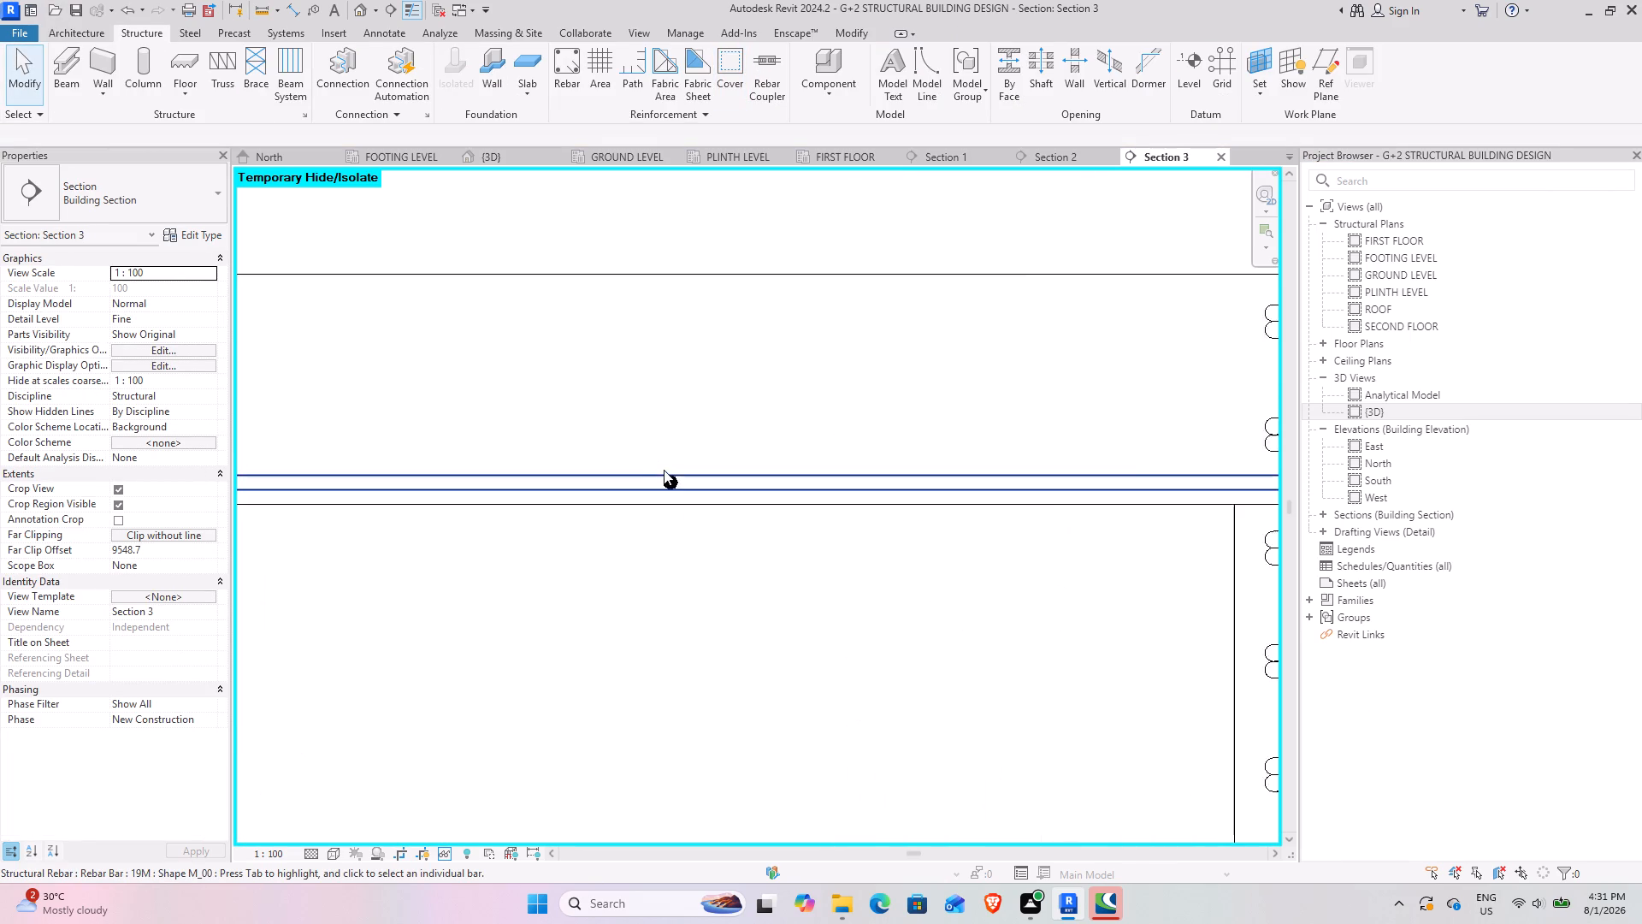
{"action": "scroll", "coordinate": [664, 470], "scroll_direction": "up", "scroll_amount": 4}
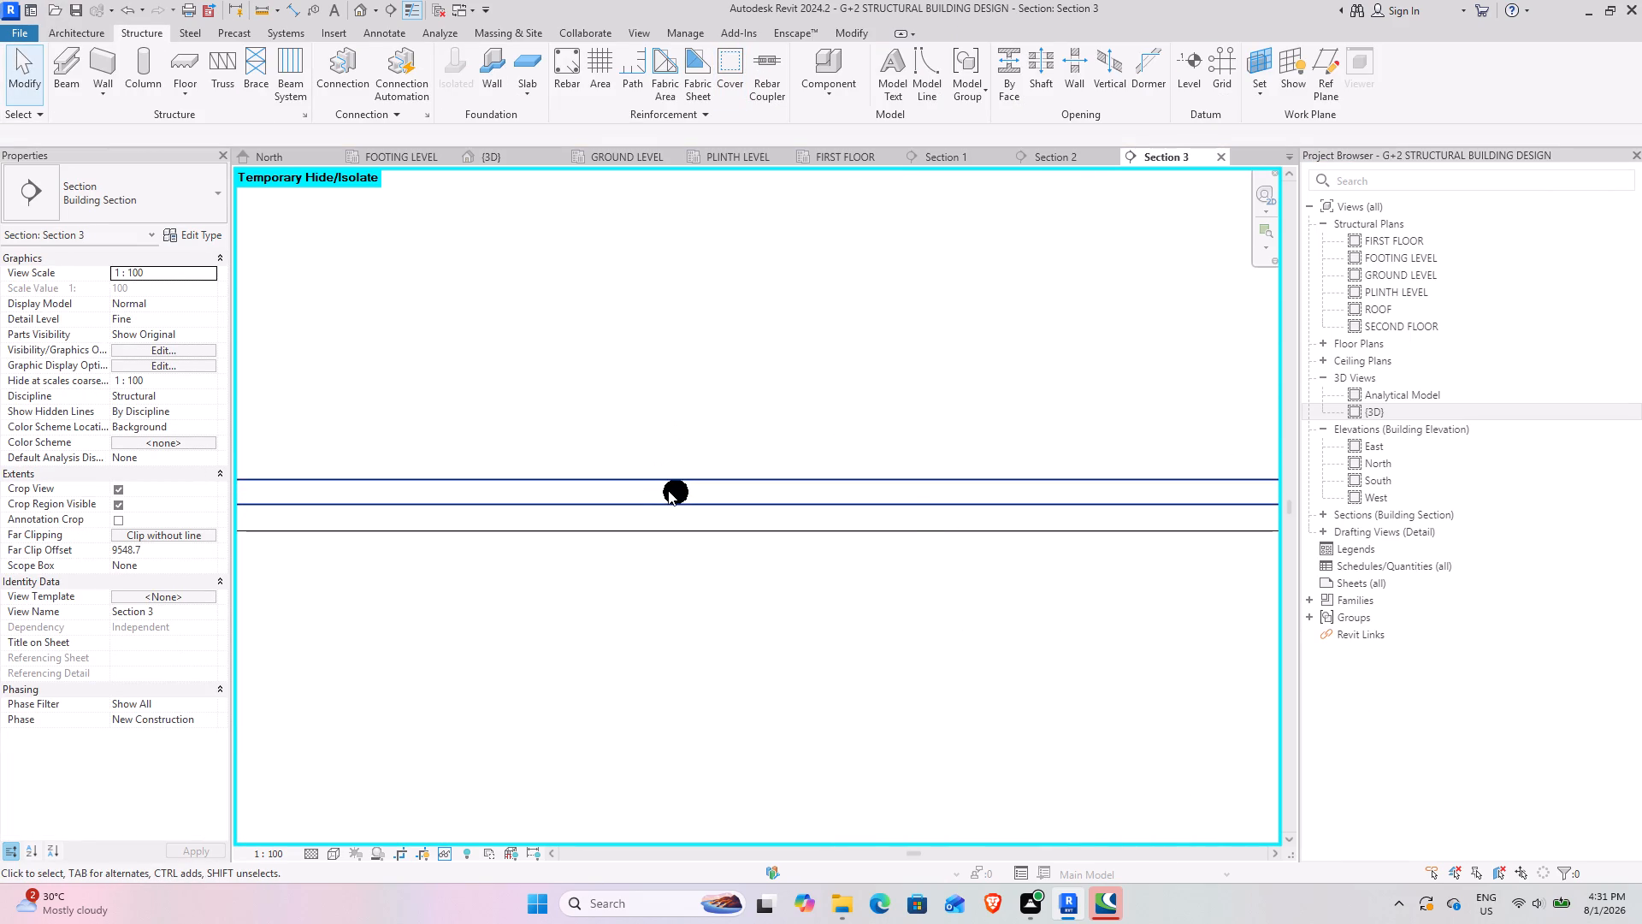
{"action": "key", "text": "Tab"}
{"action": "left_click", "coordinate": [668, 490]}
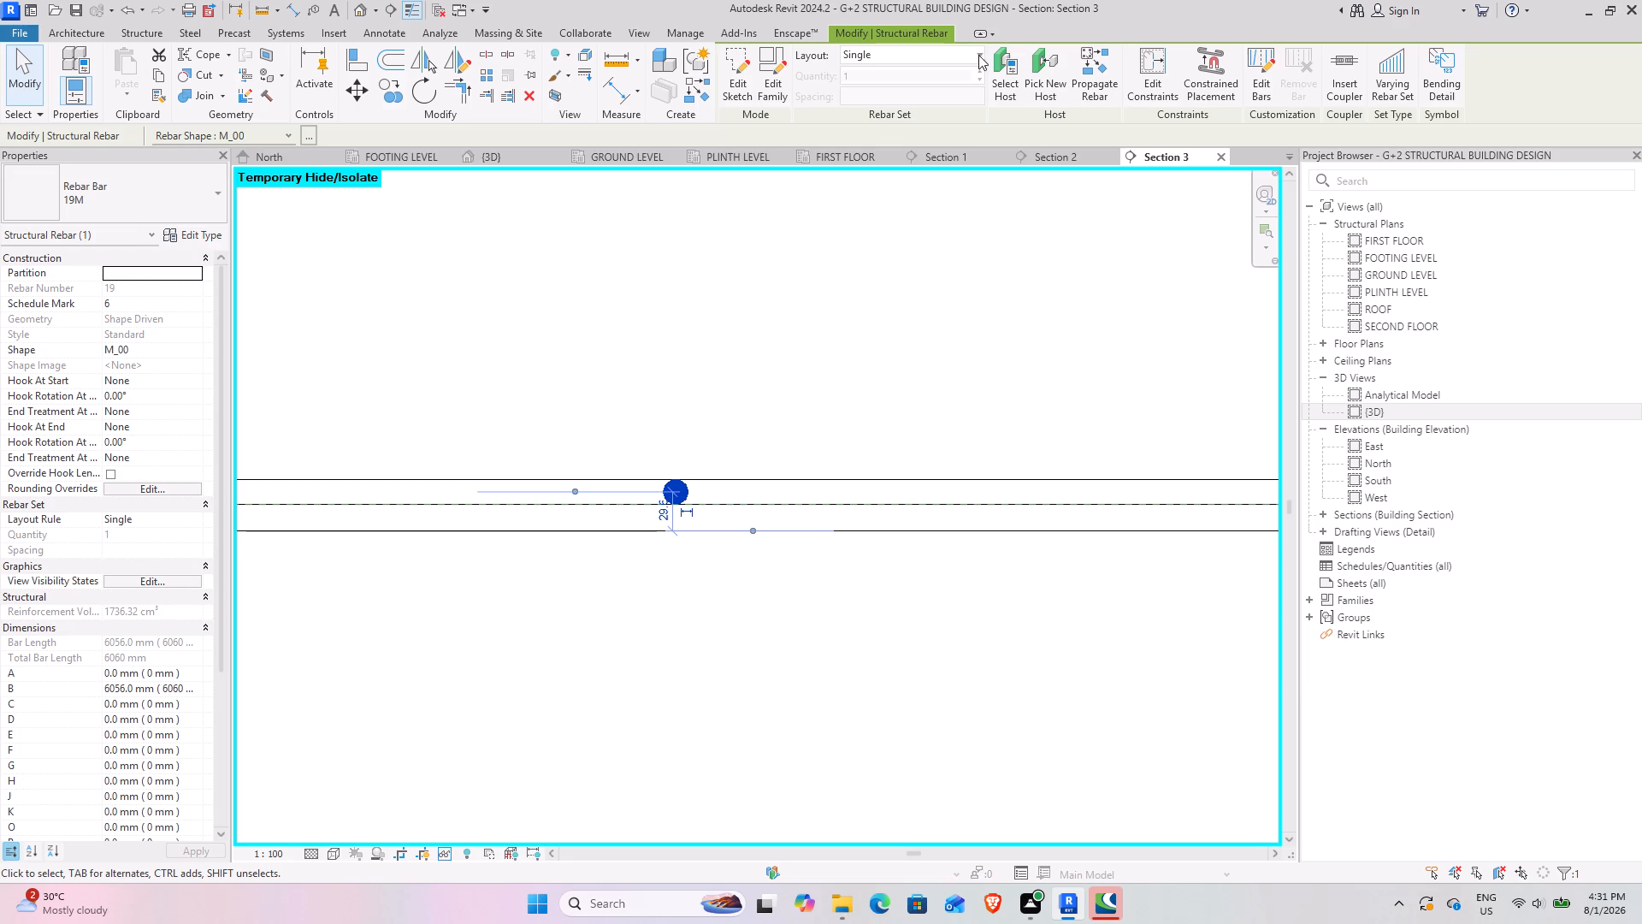
{"action": "left_click", "coordinate": [981, 52]}
{"action": "left_click", "coordinate": [907, 112]}
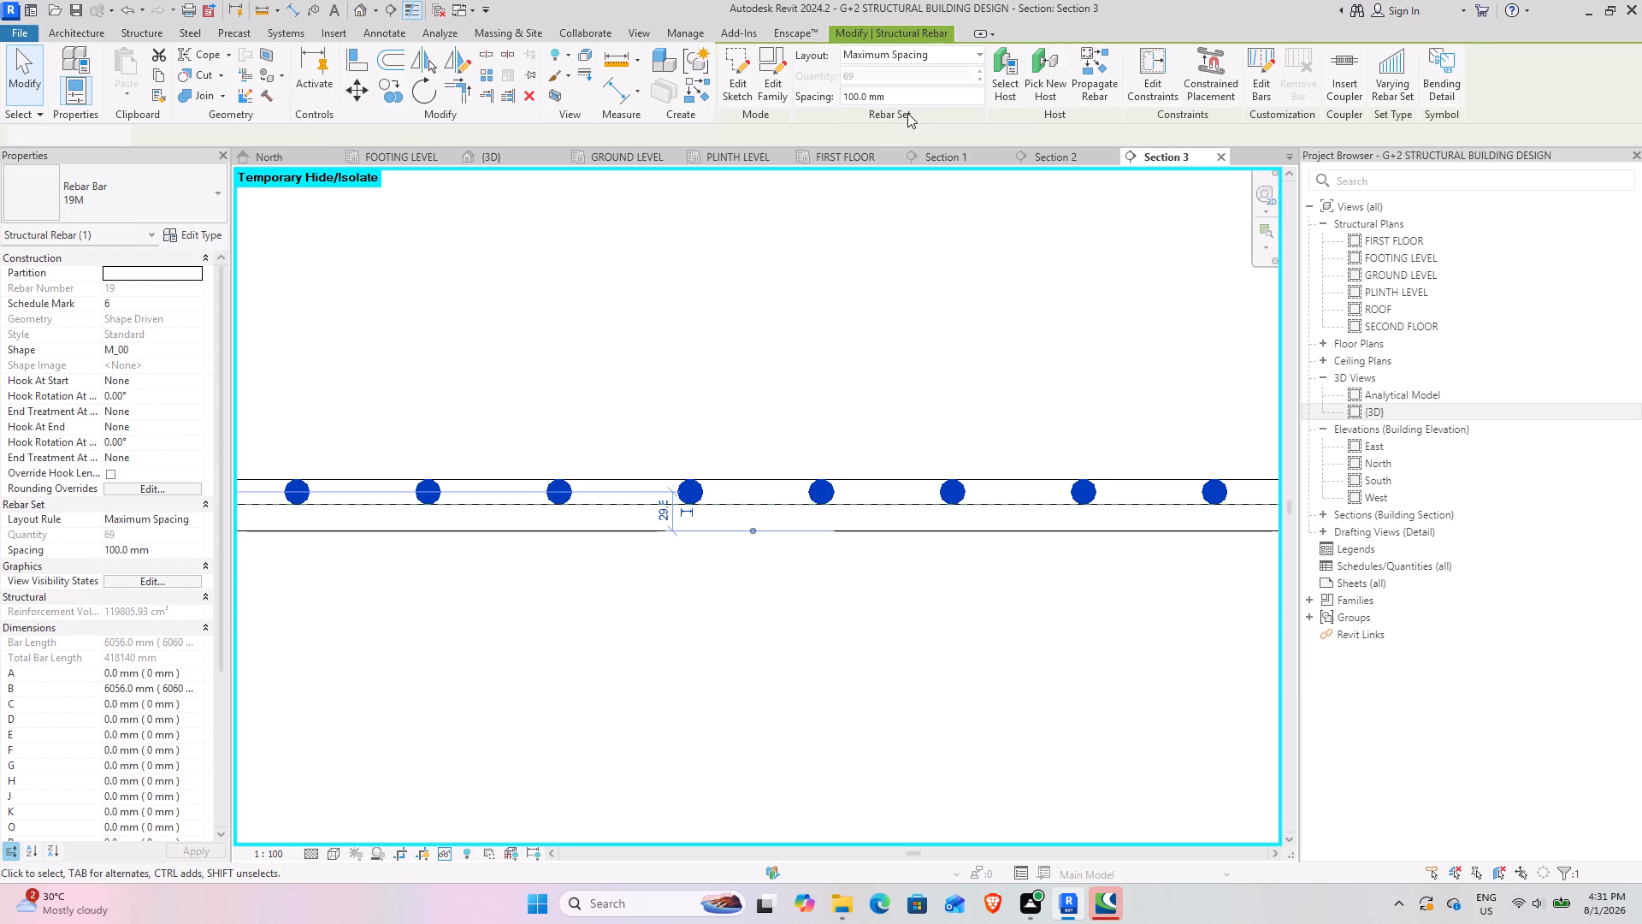
{"action": "left_click", "coordinate": [941, 97]}
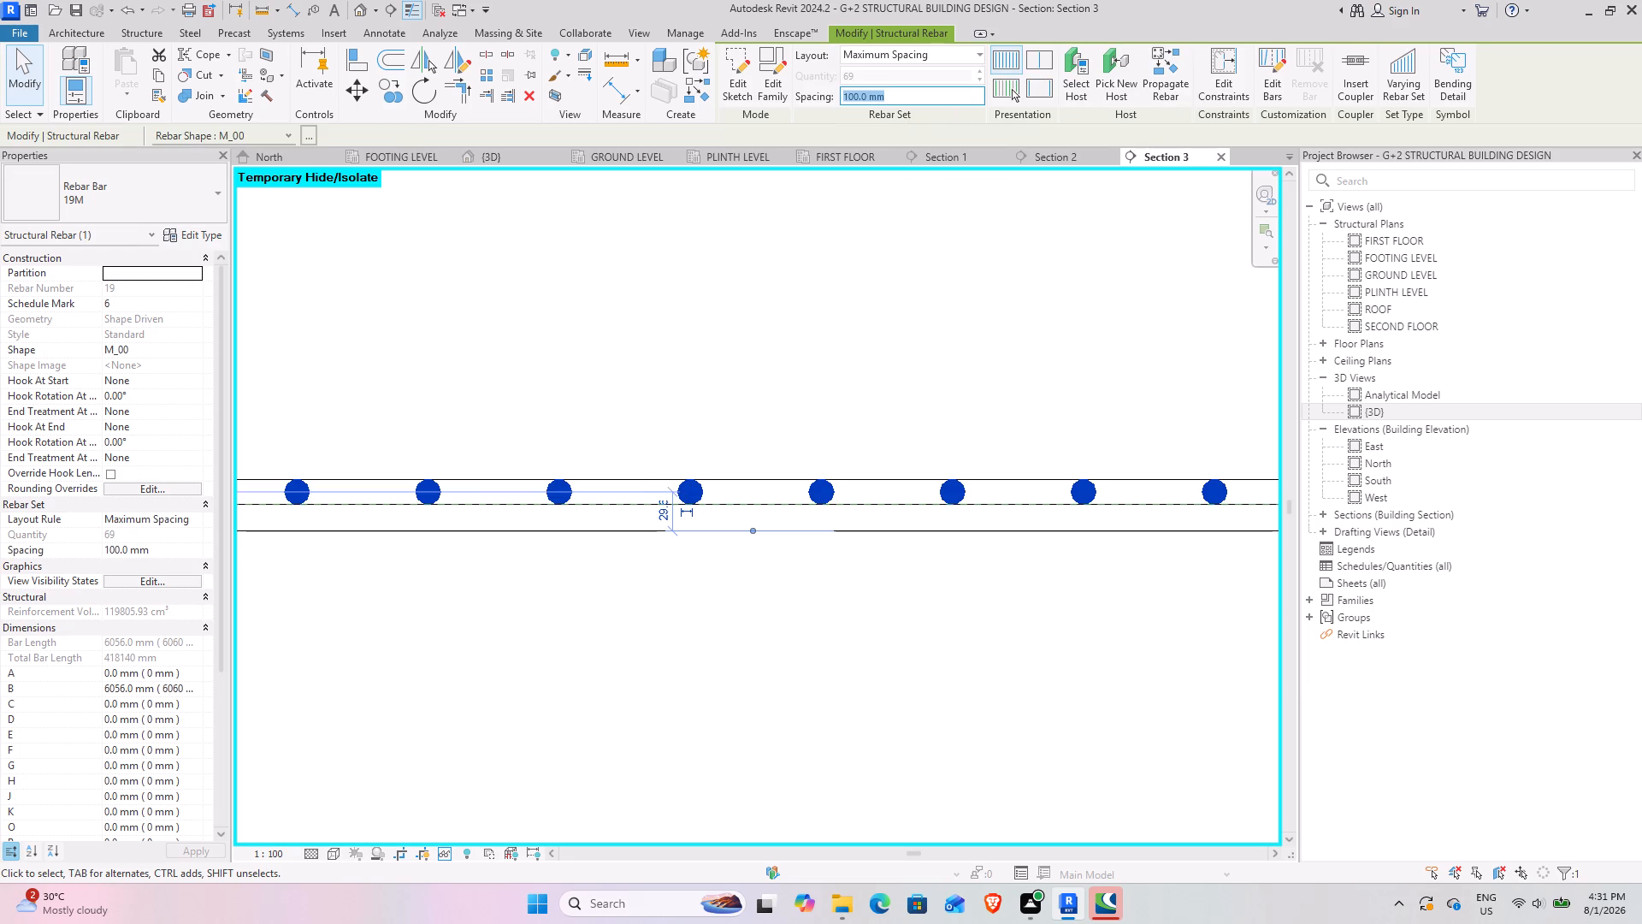
{"action": "type", "text": "180"}
{"action": "key", "text": "Return"}
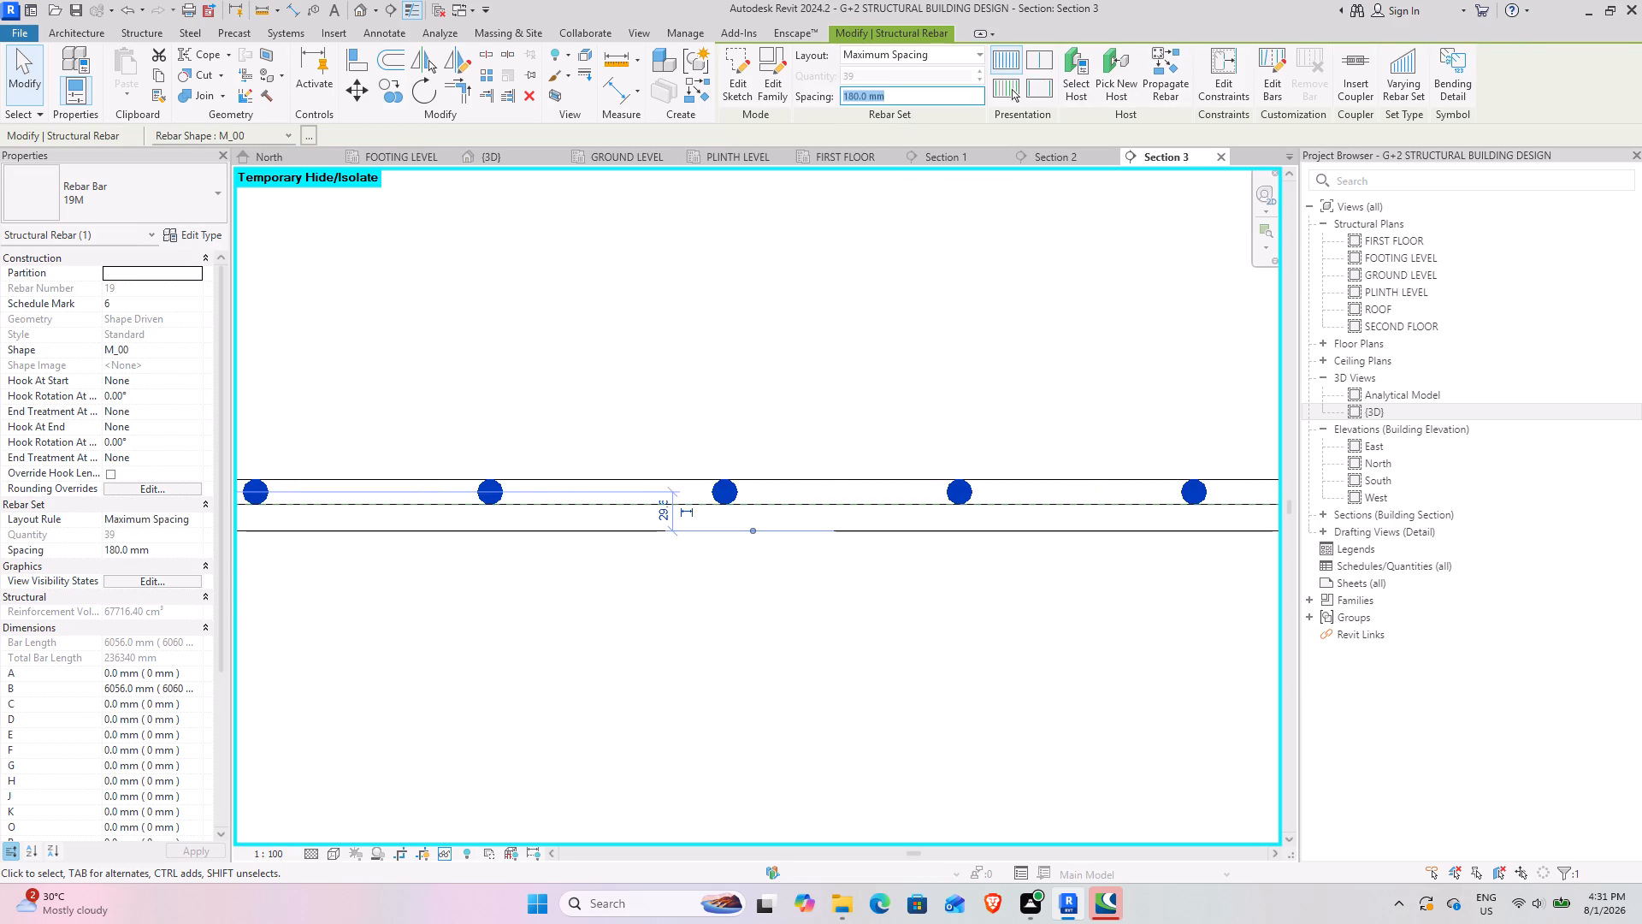
{"action": "left_click", "coordinate": [816, 611]}
Edit the lengthwise bar's sketch, adding a top-cover line about 2010 mm long from the grid 6 end and a downward slope.
{"action": "left_click", "coordinate": [815, 495]}
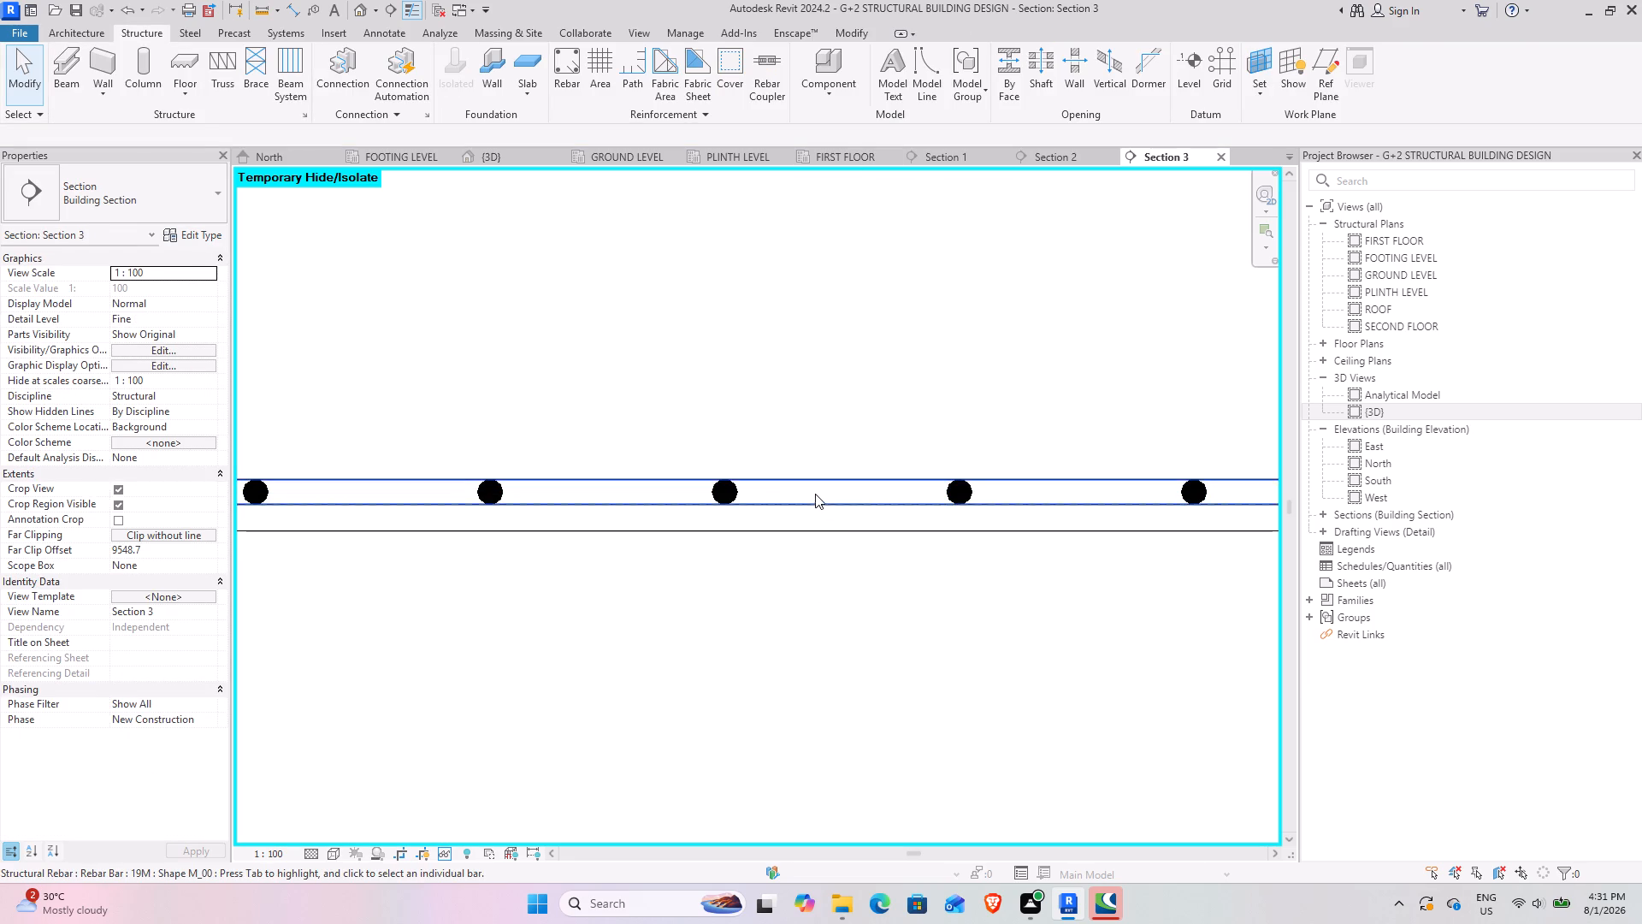
{"action": "left_click", "coordinate": [745, 65]}
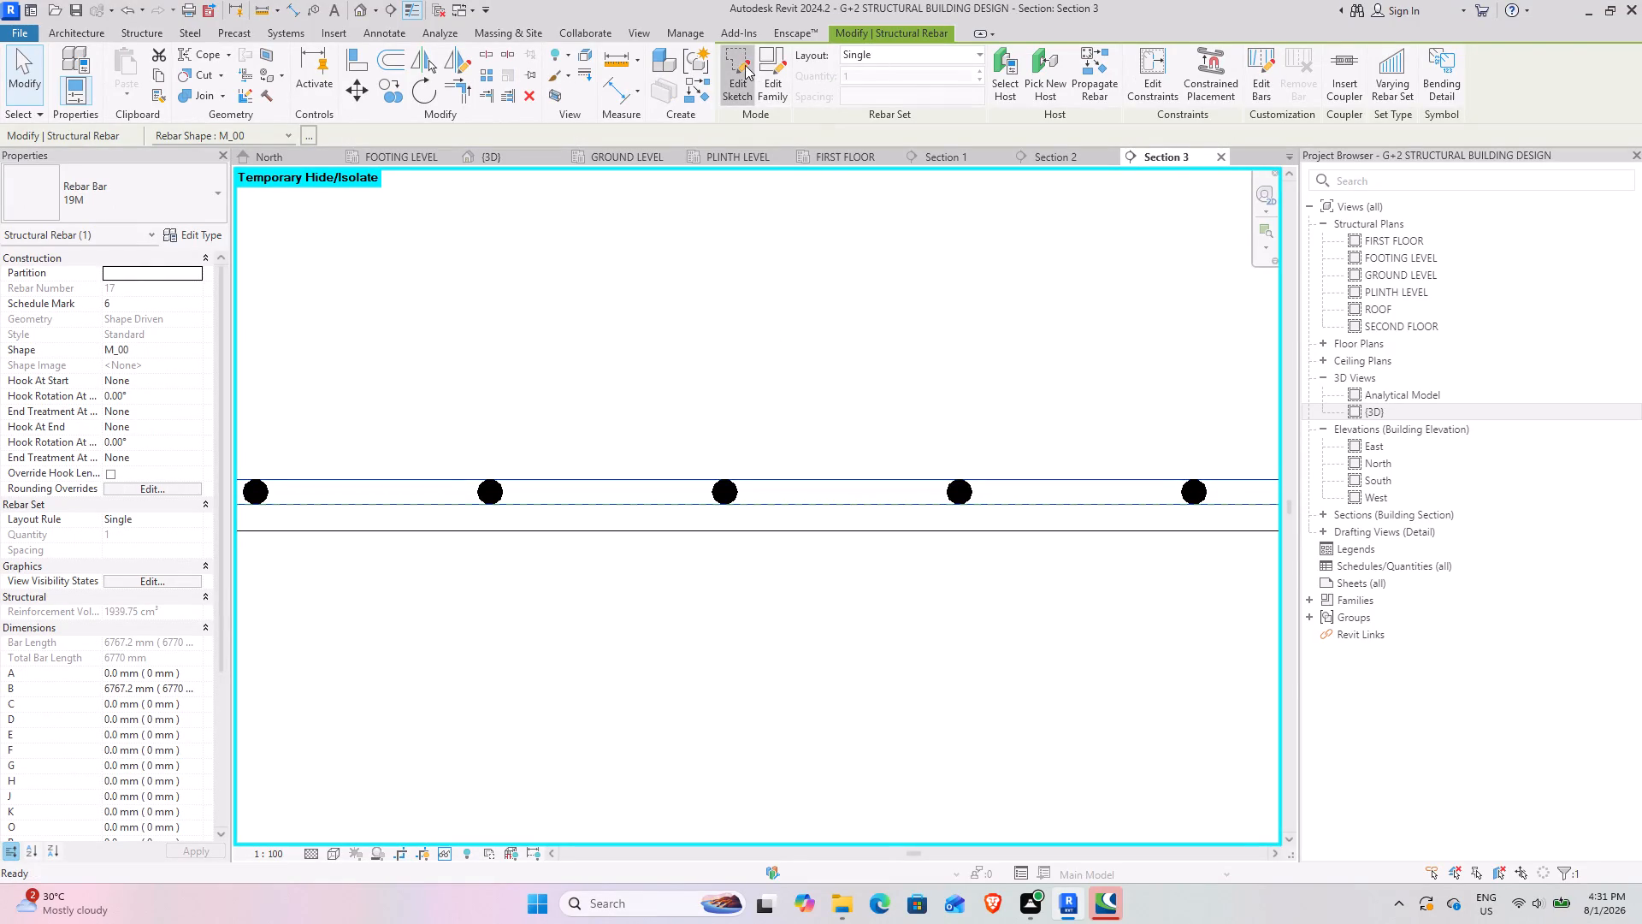
{"action": "scroll", "coordinate": [737, 485], "scroll_direction": "down", "scroll_amount": 13}
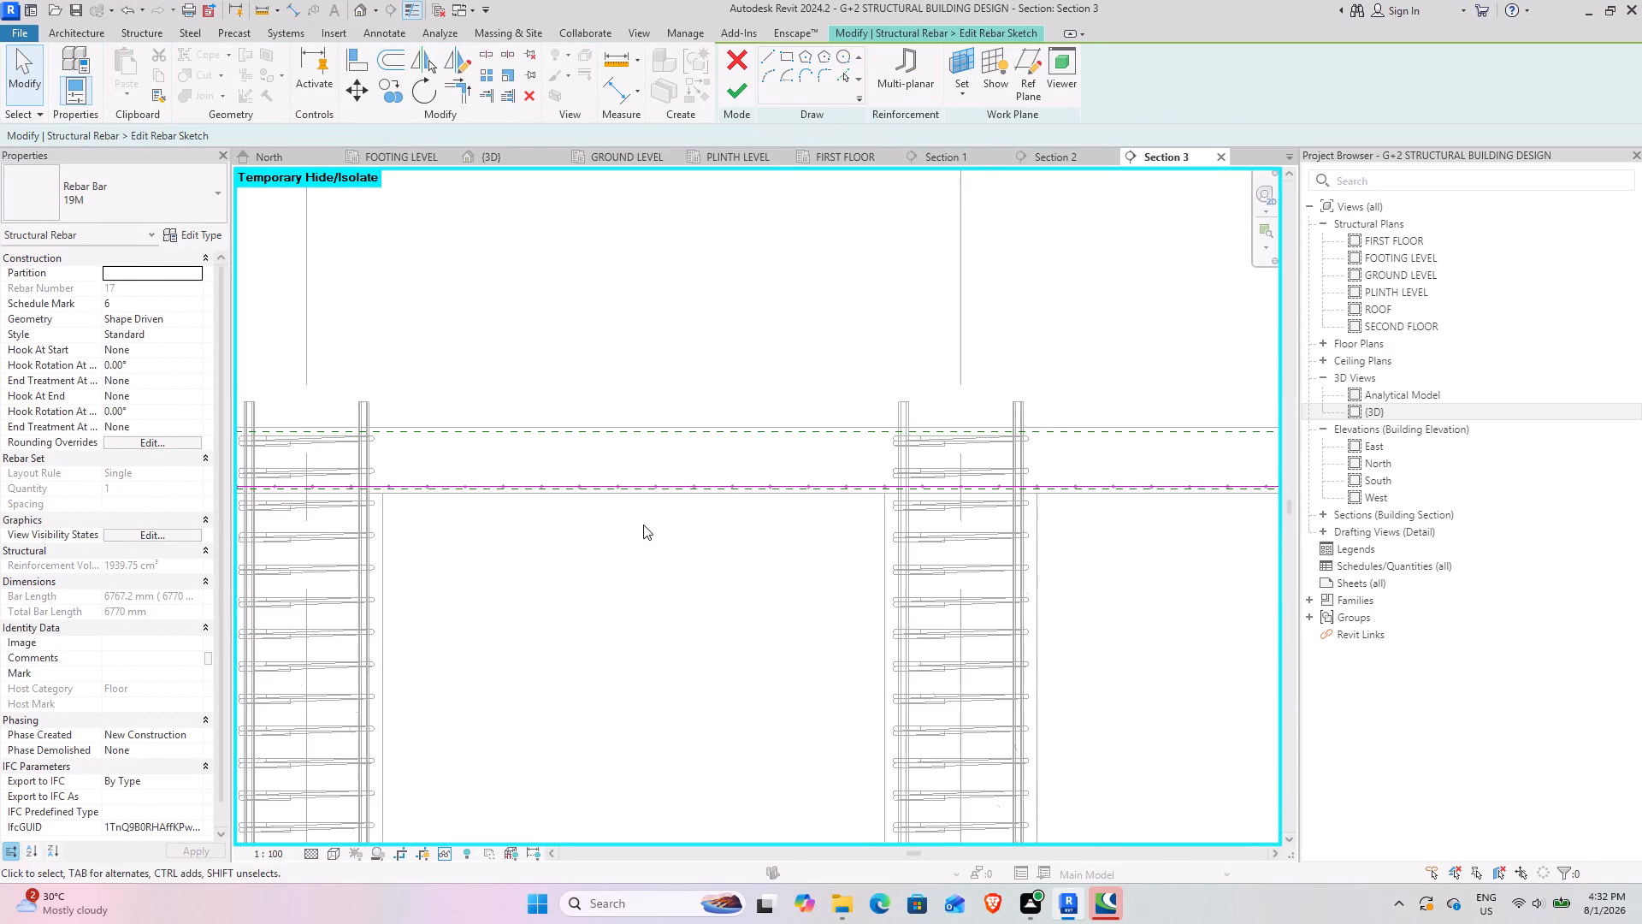
{"action": "middle_click_drag", "start_coordinate": [643, 524], "coordinate": [718, 568]}
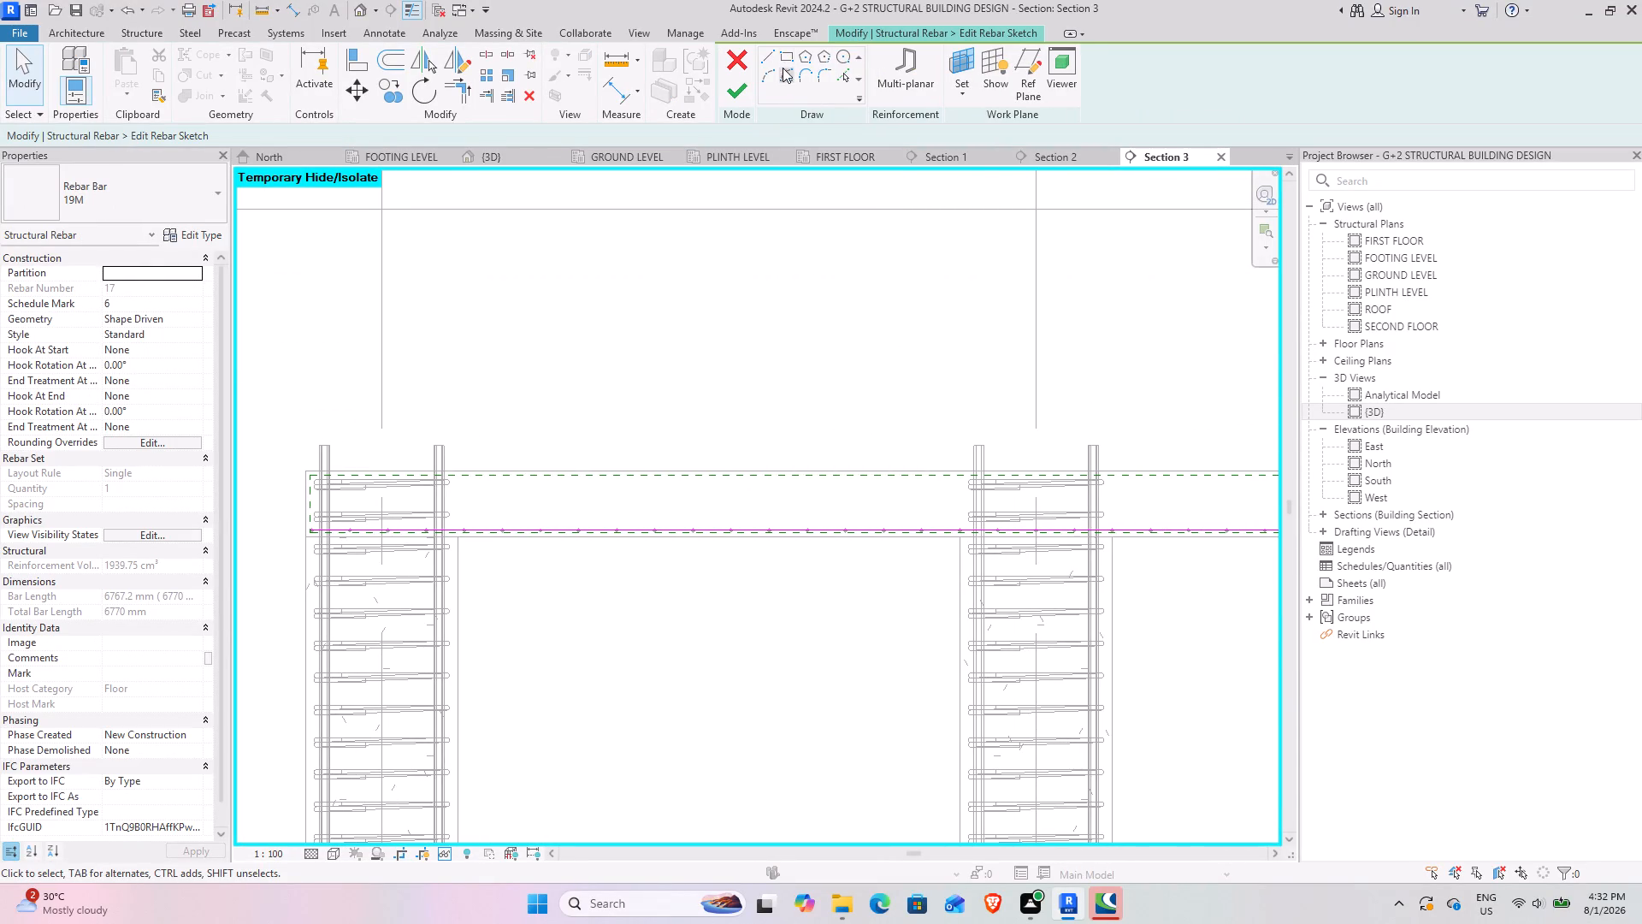
{"action": "left_click", "coordinate": [769, 53]}
{"action": "scroll", "coordinate": [378, 425], "scroll_direction": "up", "scroll_amount": 7}
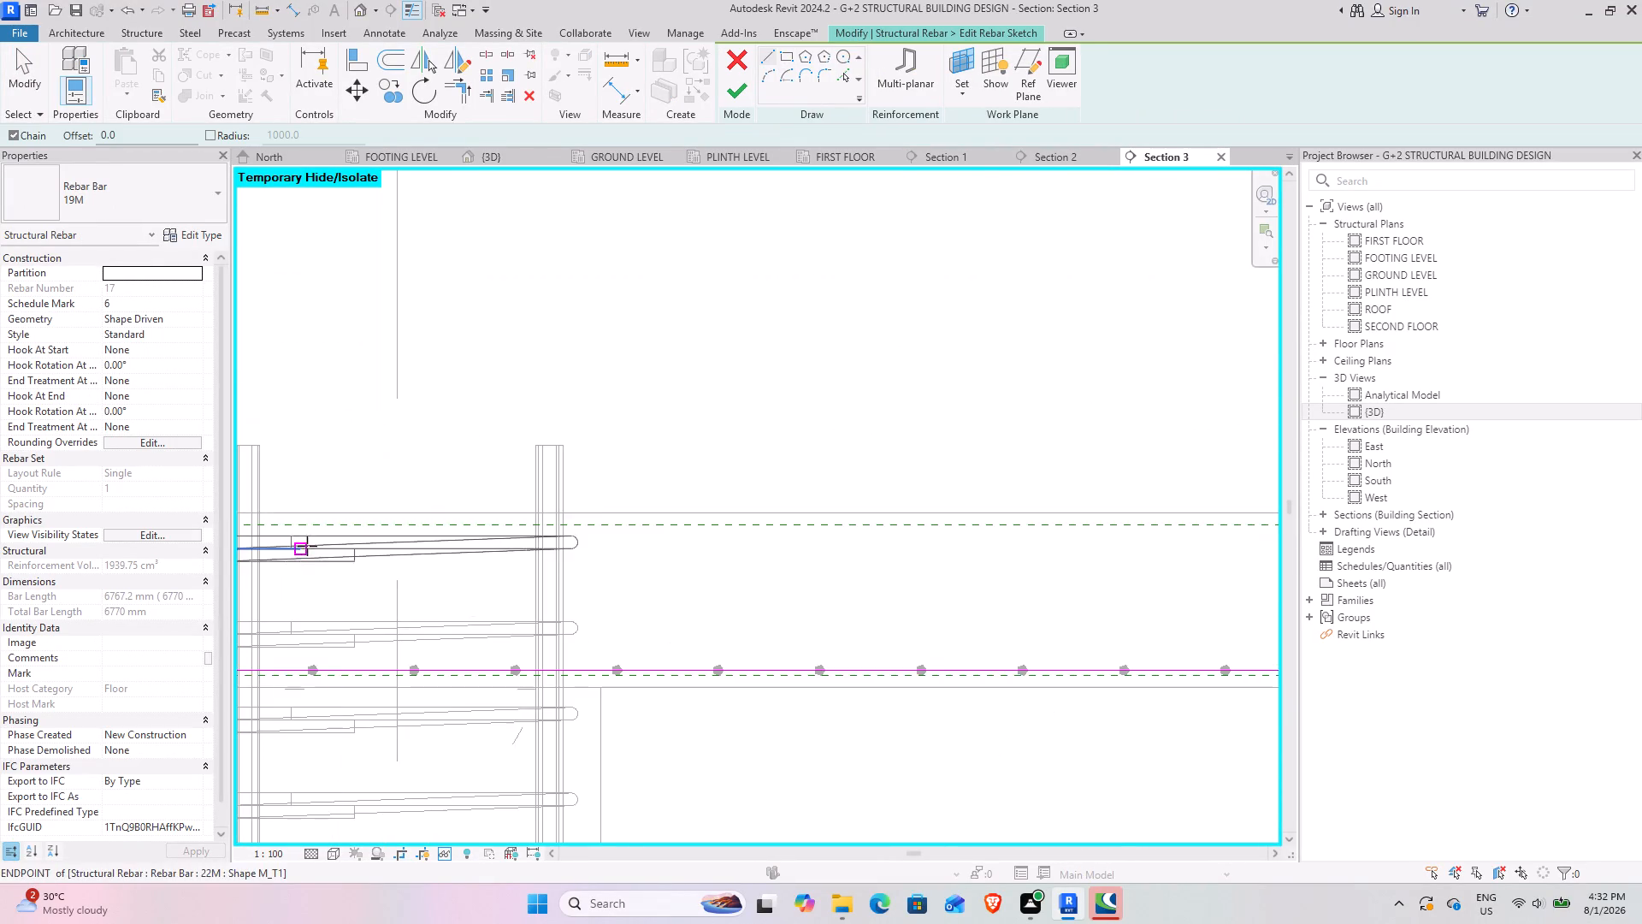
{"action": "middle_click_drag", "start_coordinate": [310, 544], "coordinate": [603, 475]}
{"action": "left_click", "coordinate": [504, 459]}
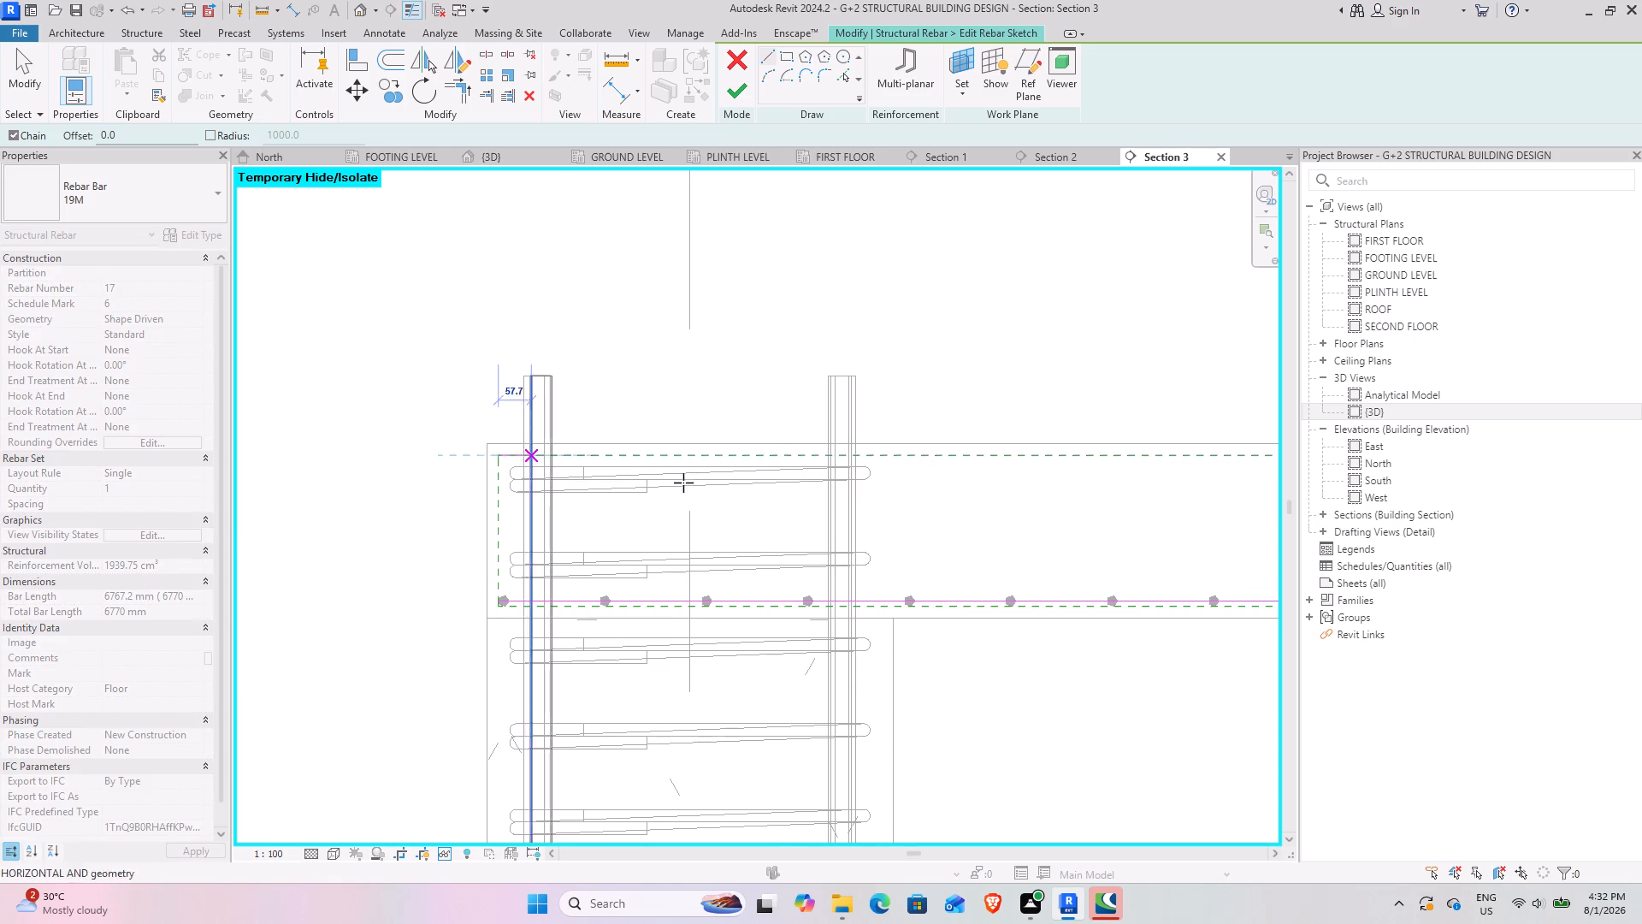
{"action": "scroll", "coordinate": [1193, 475], "scroll_direction": "down", "scroll_amount": 4}
{"action": "middle_click_drag", "start_coordinate": [1222, 469], "coordinate": [521, 517]}
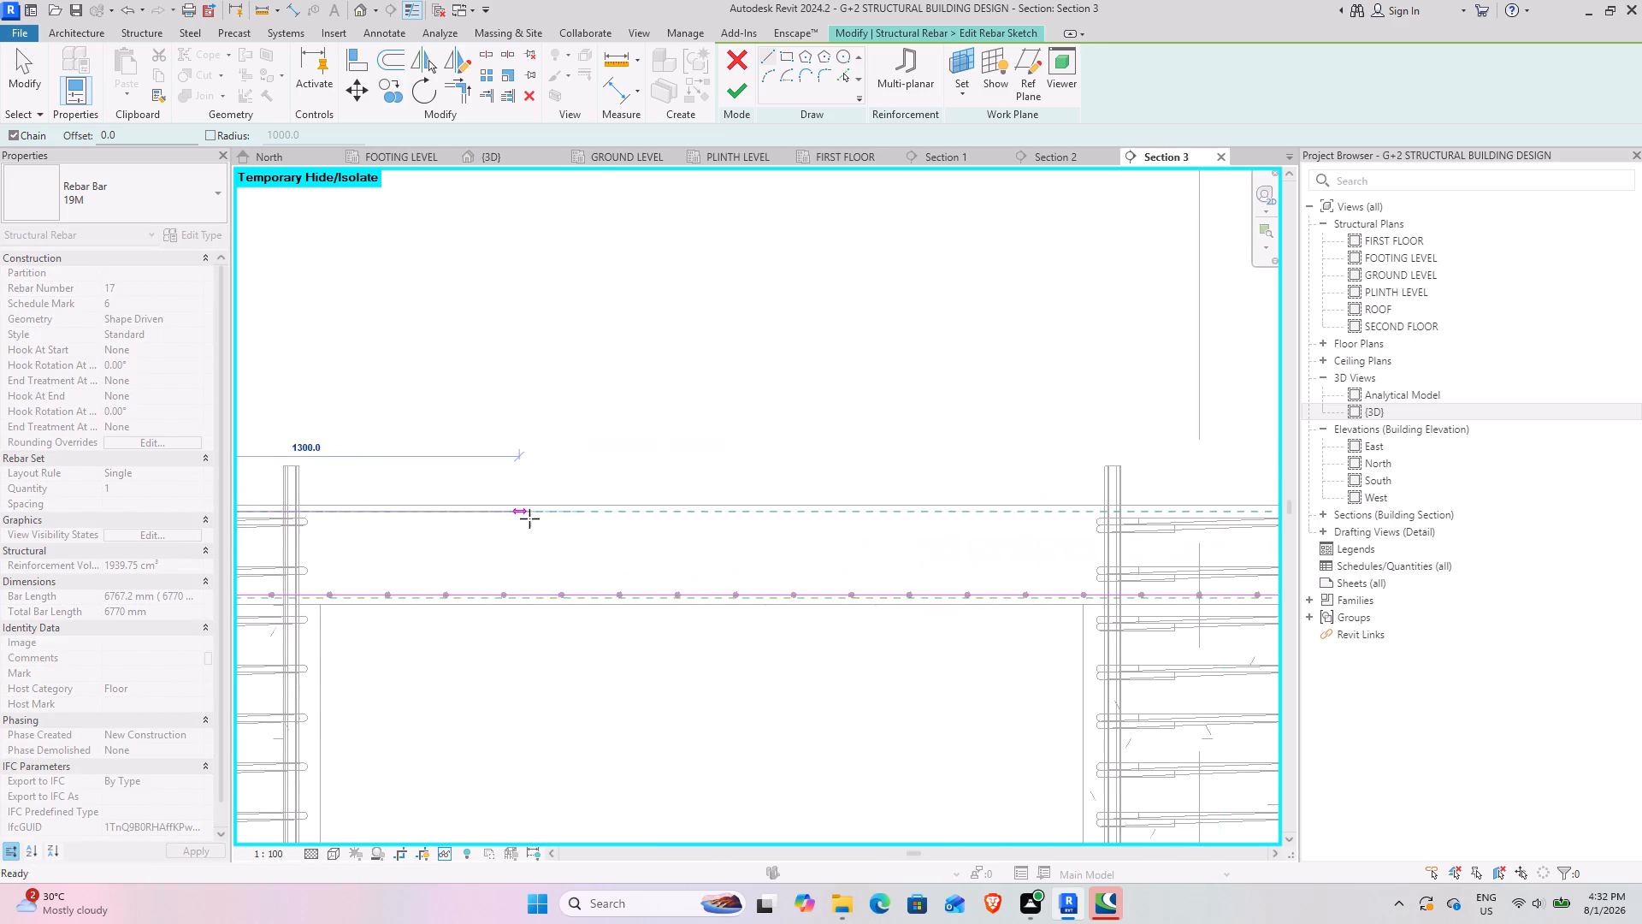
{"action": "left_click", "coordinate": [751, 513]}
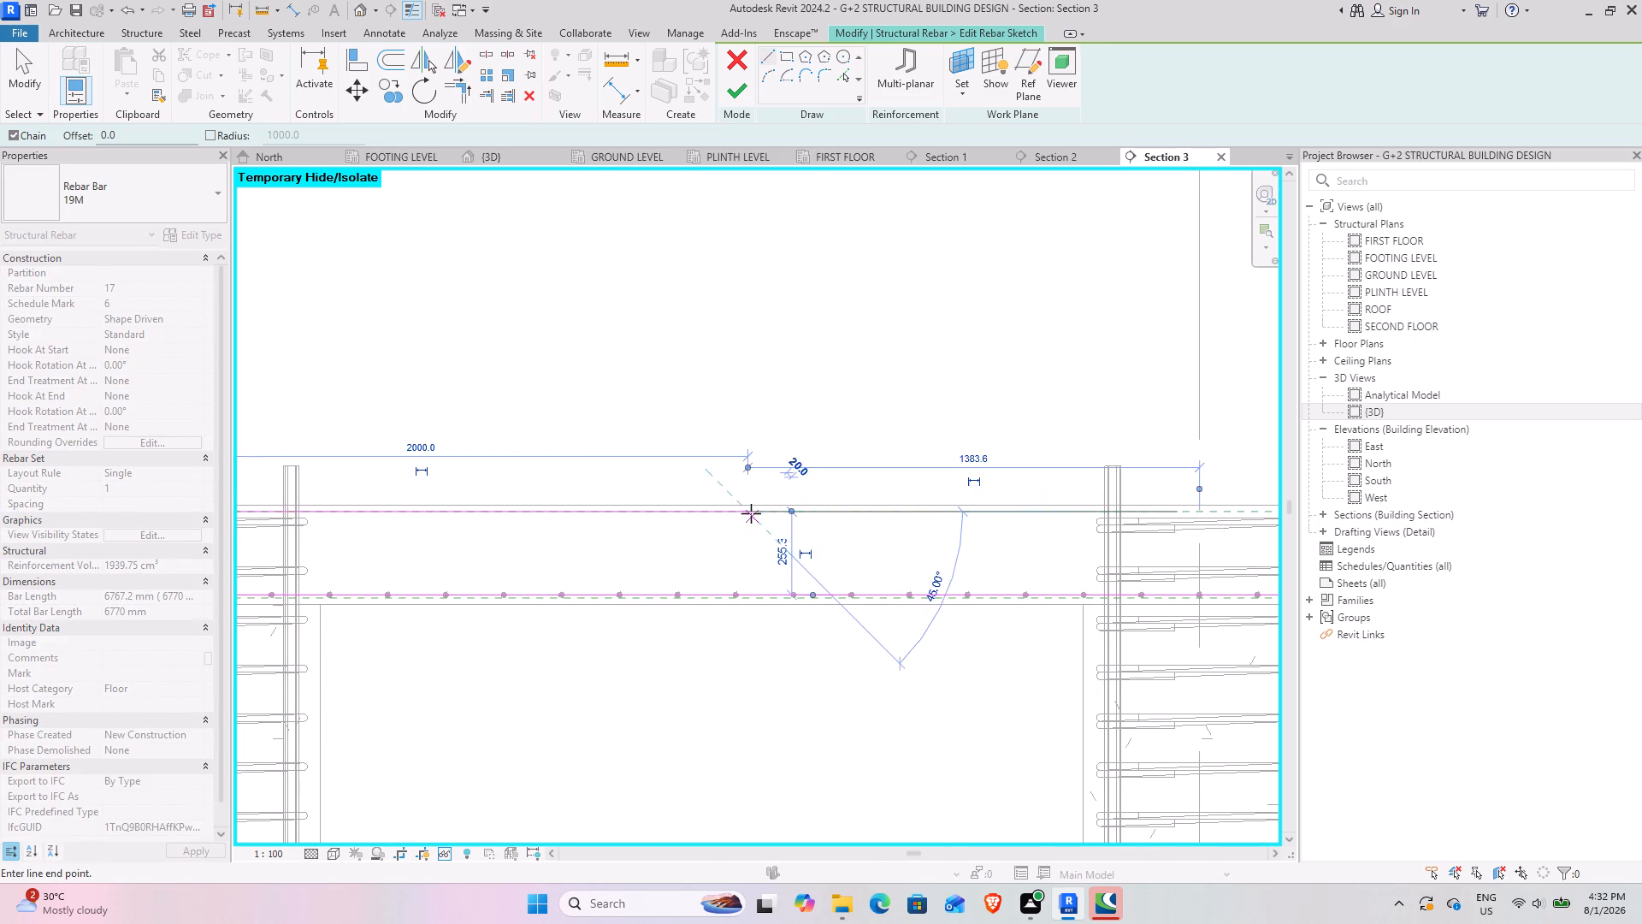
{"action": "left_click", "coordinate": [819, 580]}
{"action": "scroll", "coordinate": [1101, 575], "scroll_direction": "down", "scroll_amount": 3}
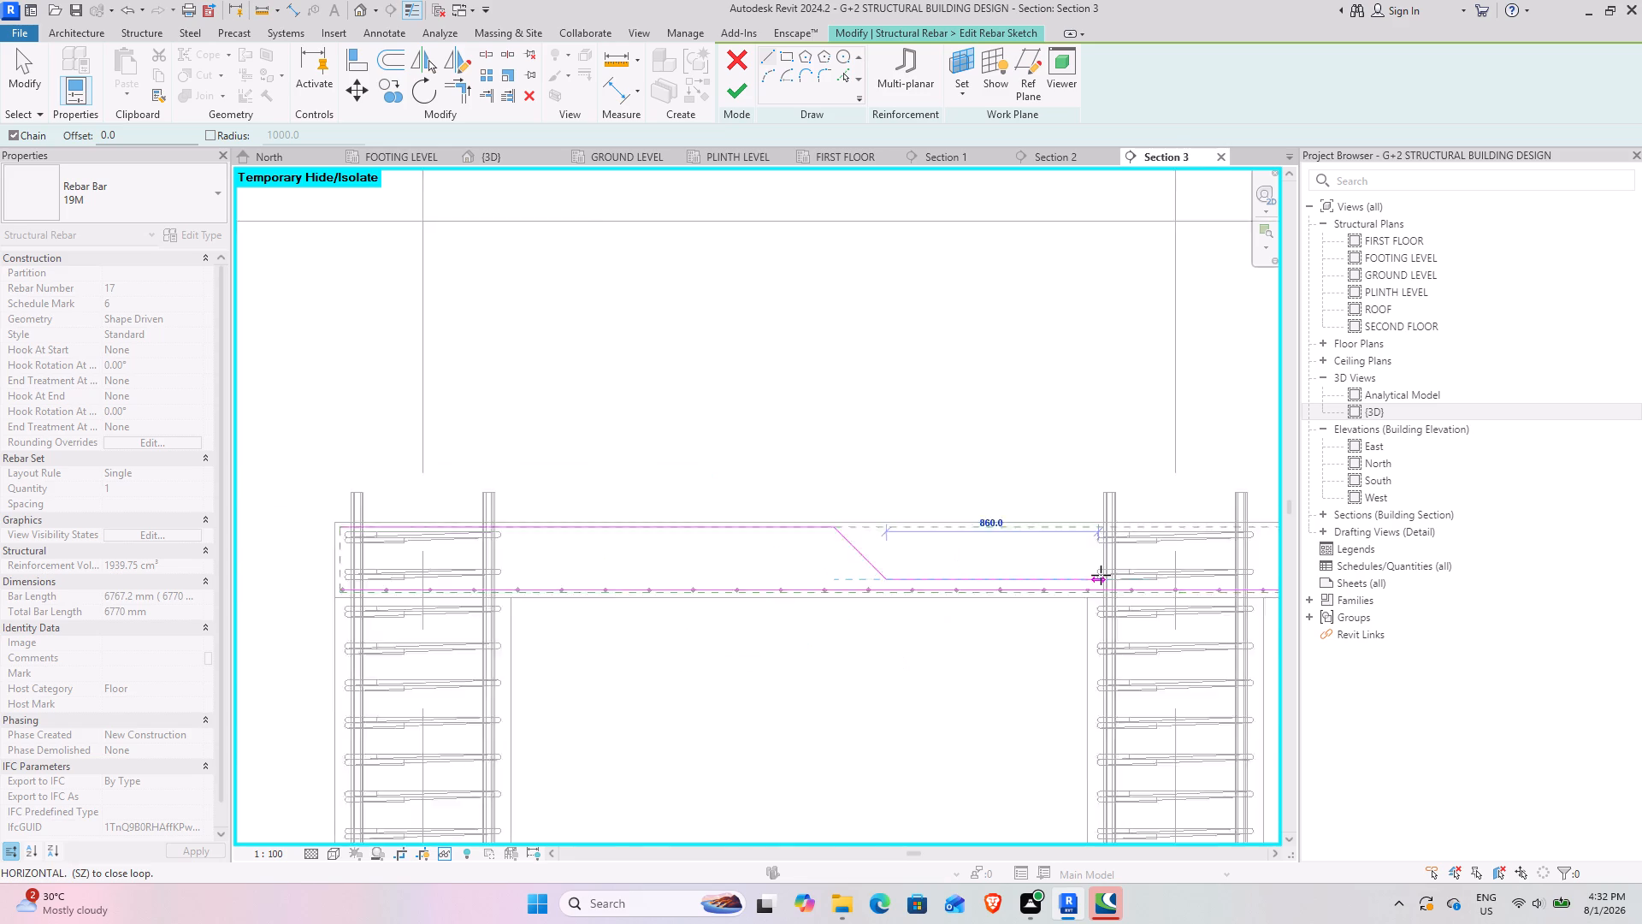
{"action": "scroll", "coordinate": [1101, 575], "scroll_direction": "down", "scroll_amount": 6}
{"action": "middle_click_drag", "start_coordinate": [1105, 572], "coordinate": [688, 605]}
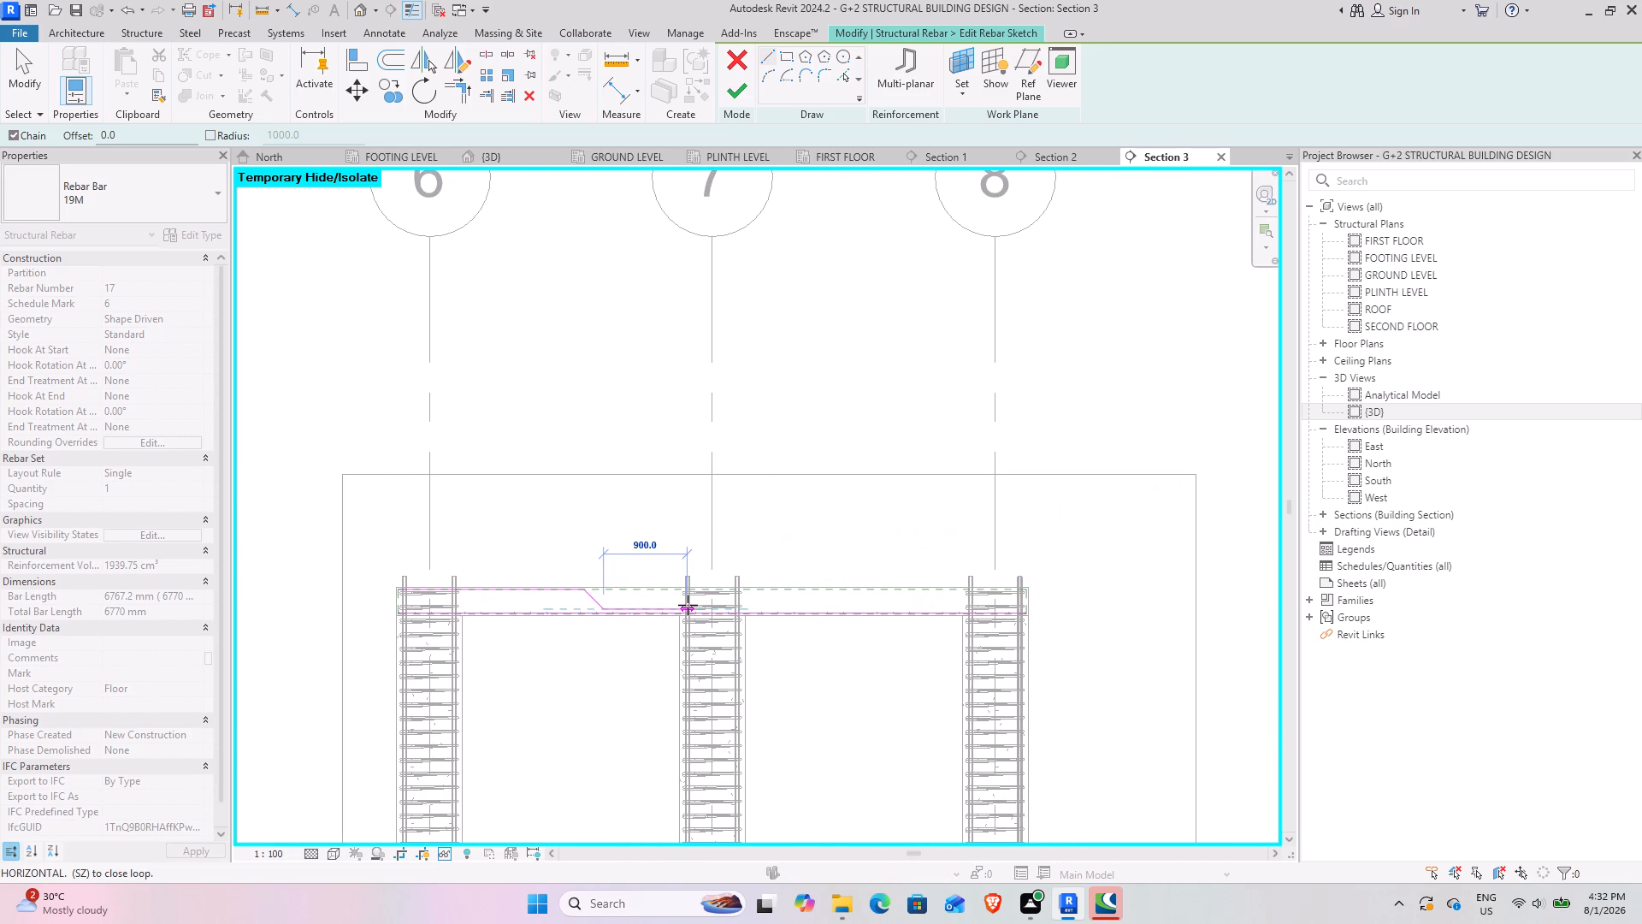
{"action": "key", "text": "Escape"}
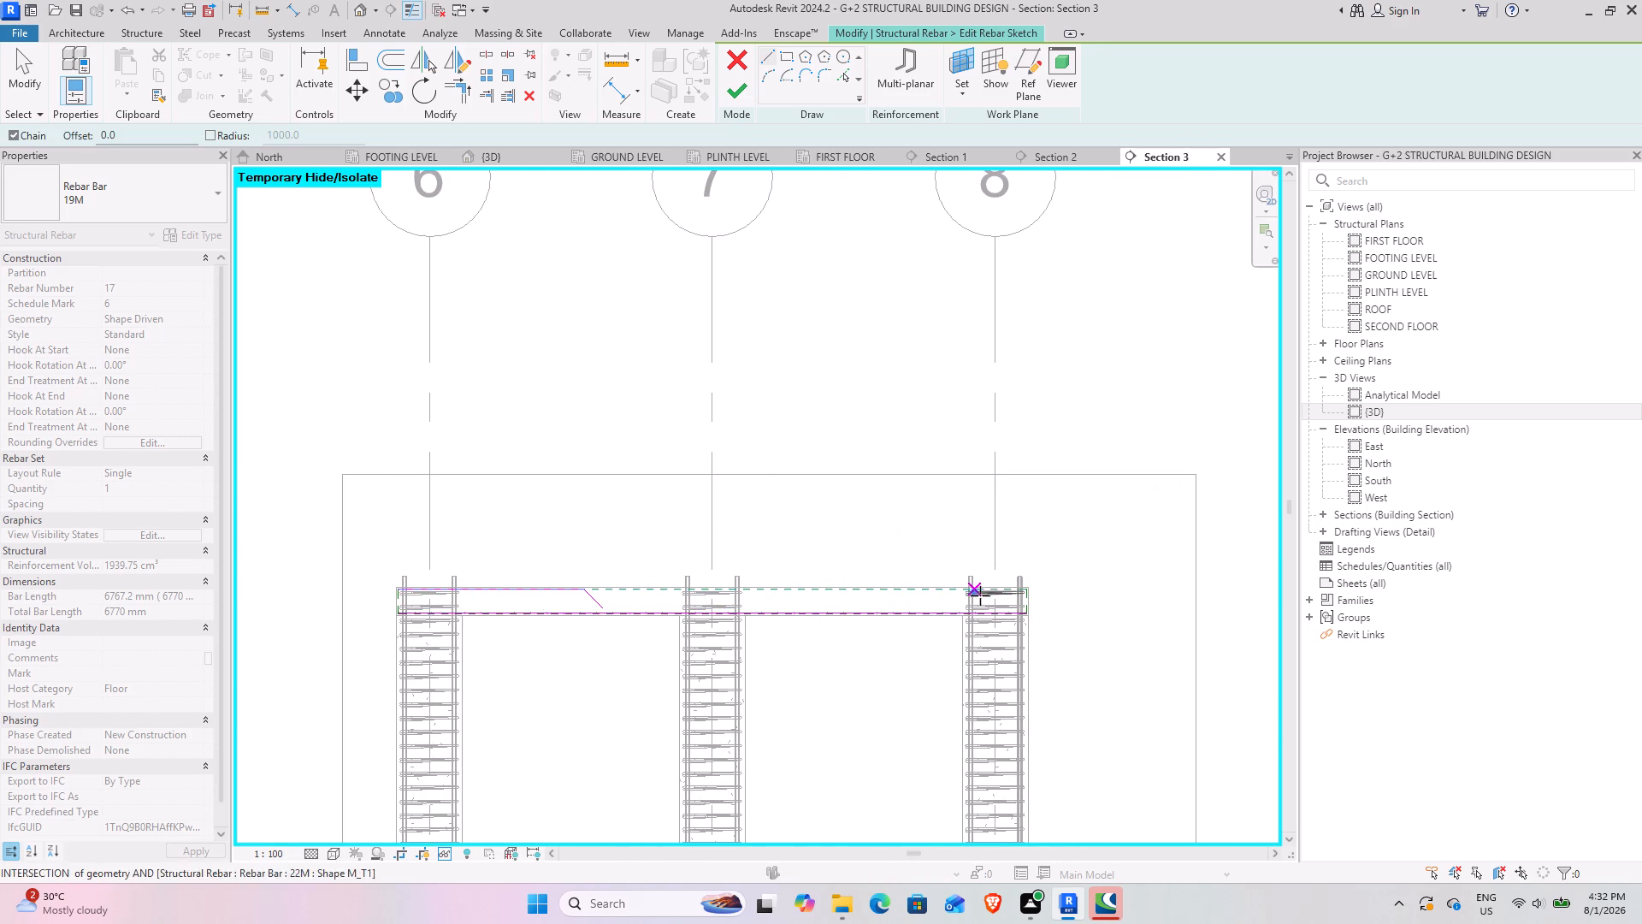
Sketch a top-cover line about 2070 mm long from the slab's grid 8 end, followed by a 45° downward slope about 320 mm long.
{"action": "scroll", "coordinate": [1034, 595], "scroll_direction": "up", "scroll_amount": 8}
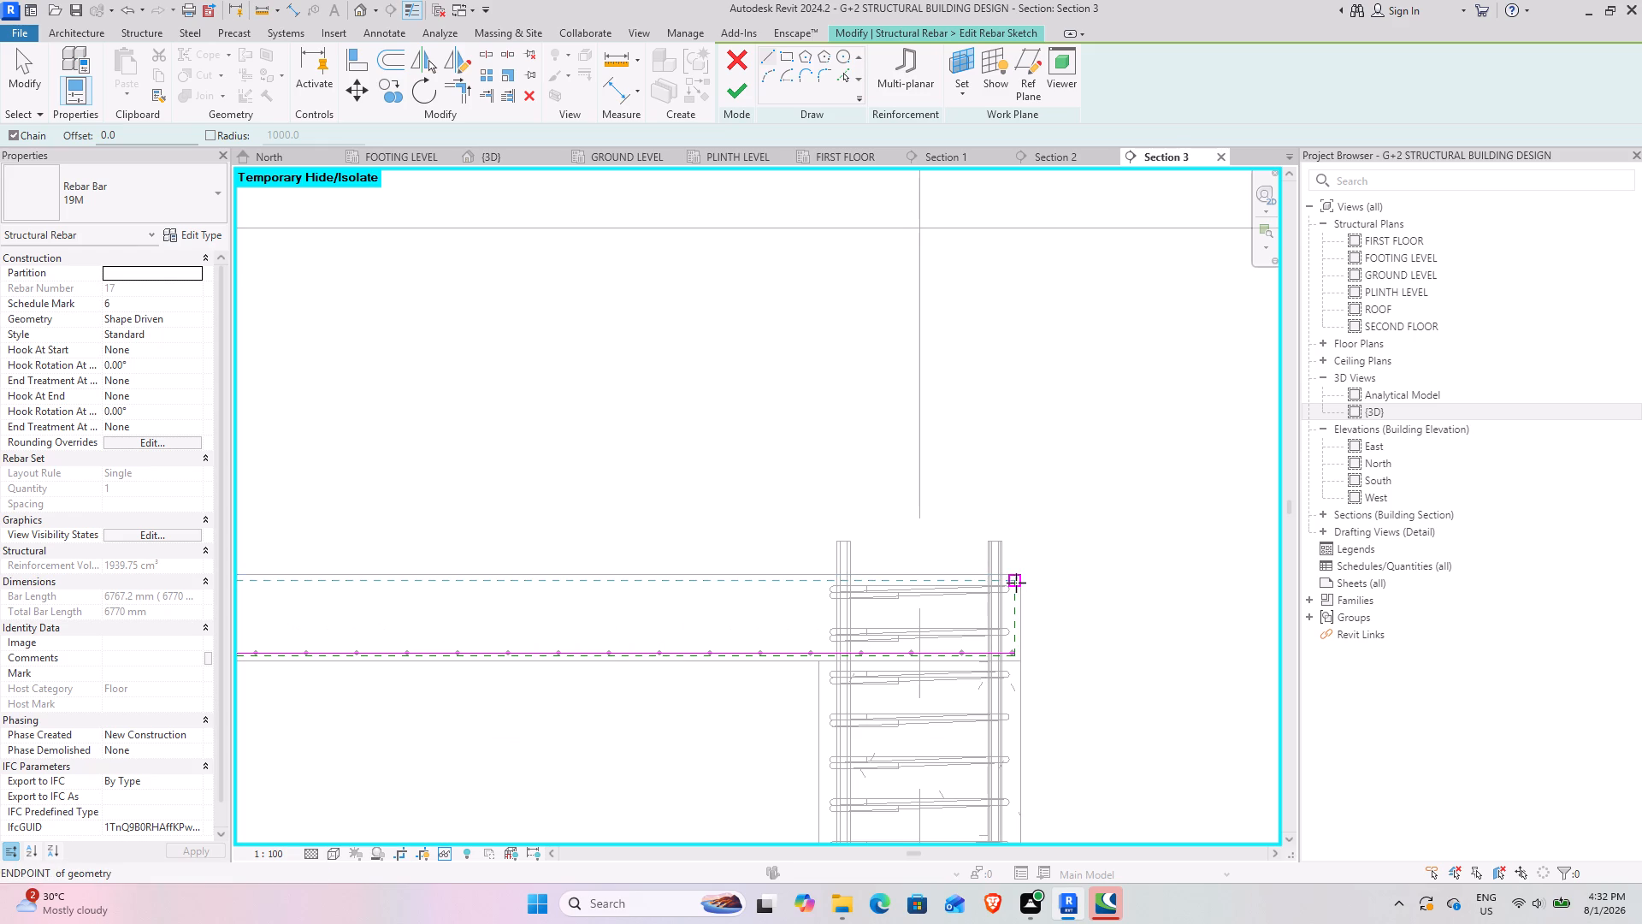
{"action": "scroll", "coordinate": [1007, 589], "scroll_direction": "up", "scroll_amount": 8}
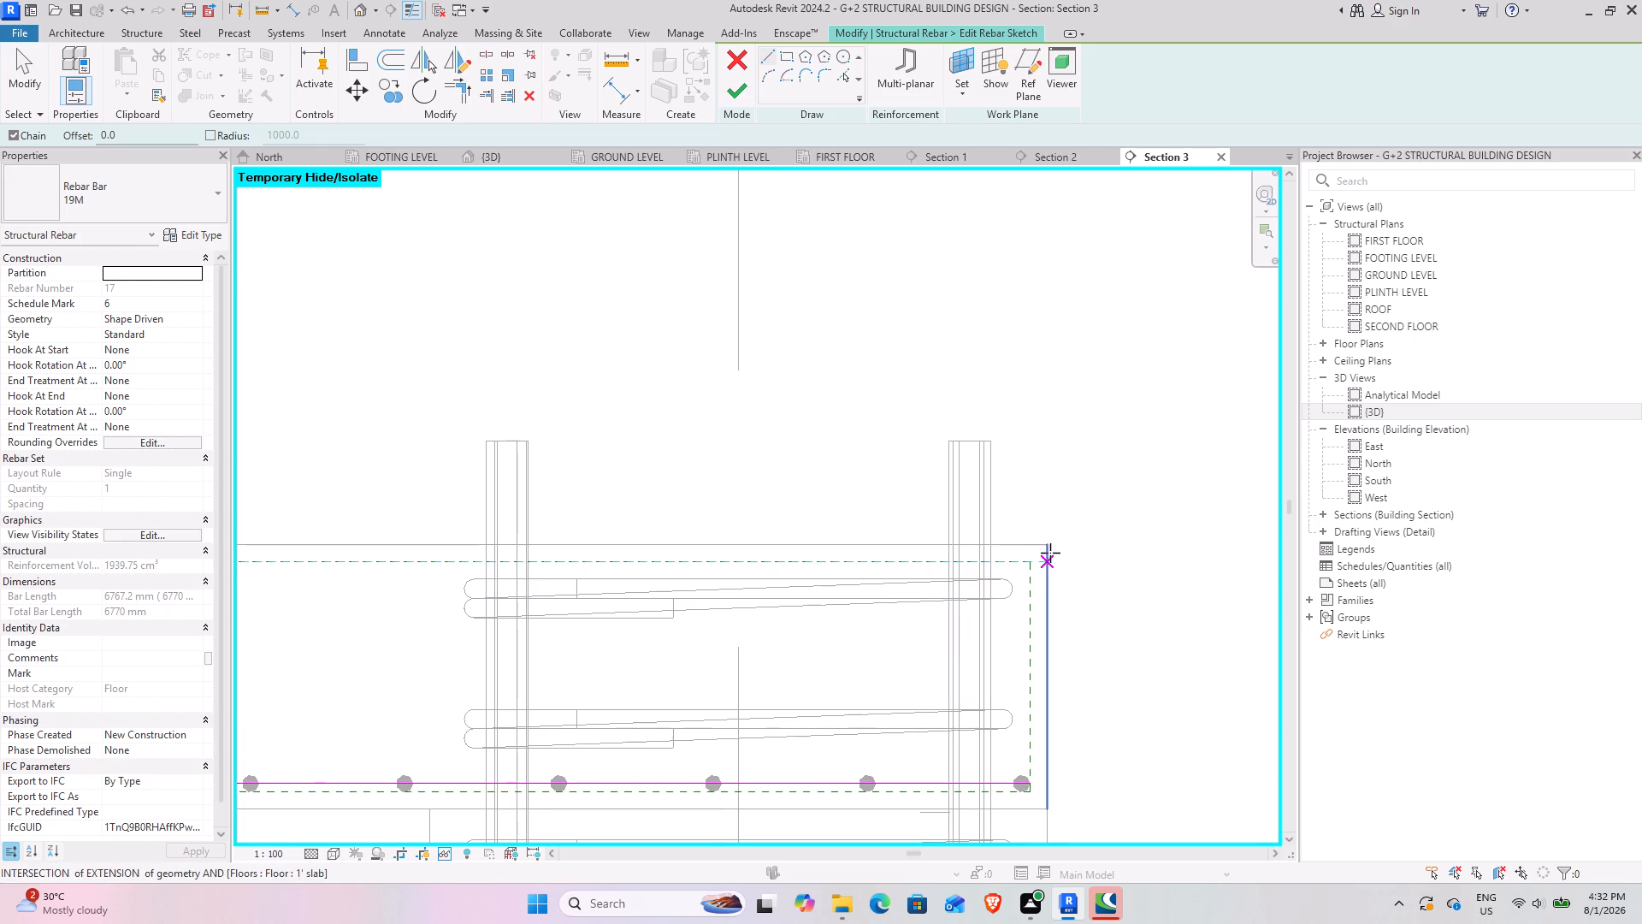
{"action": "left_click", "coordinate": [1031, 564]}
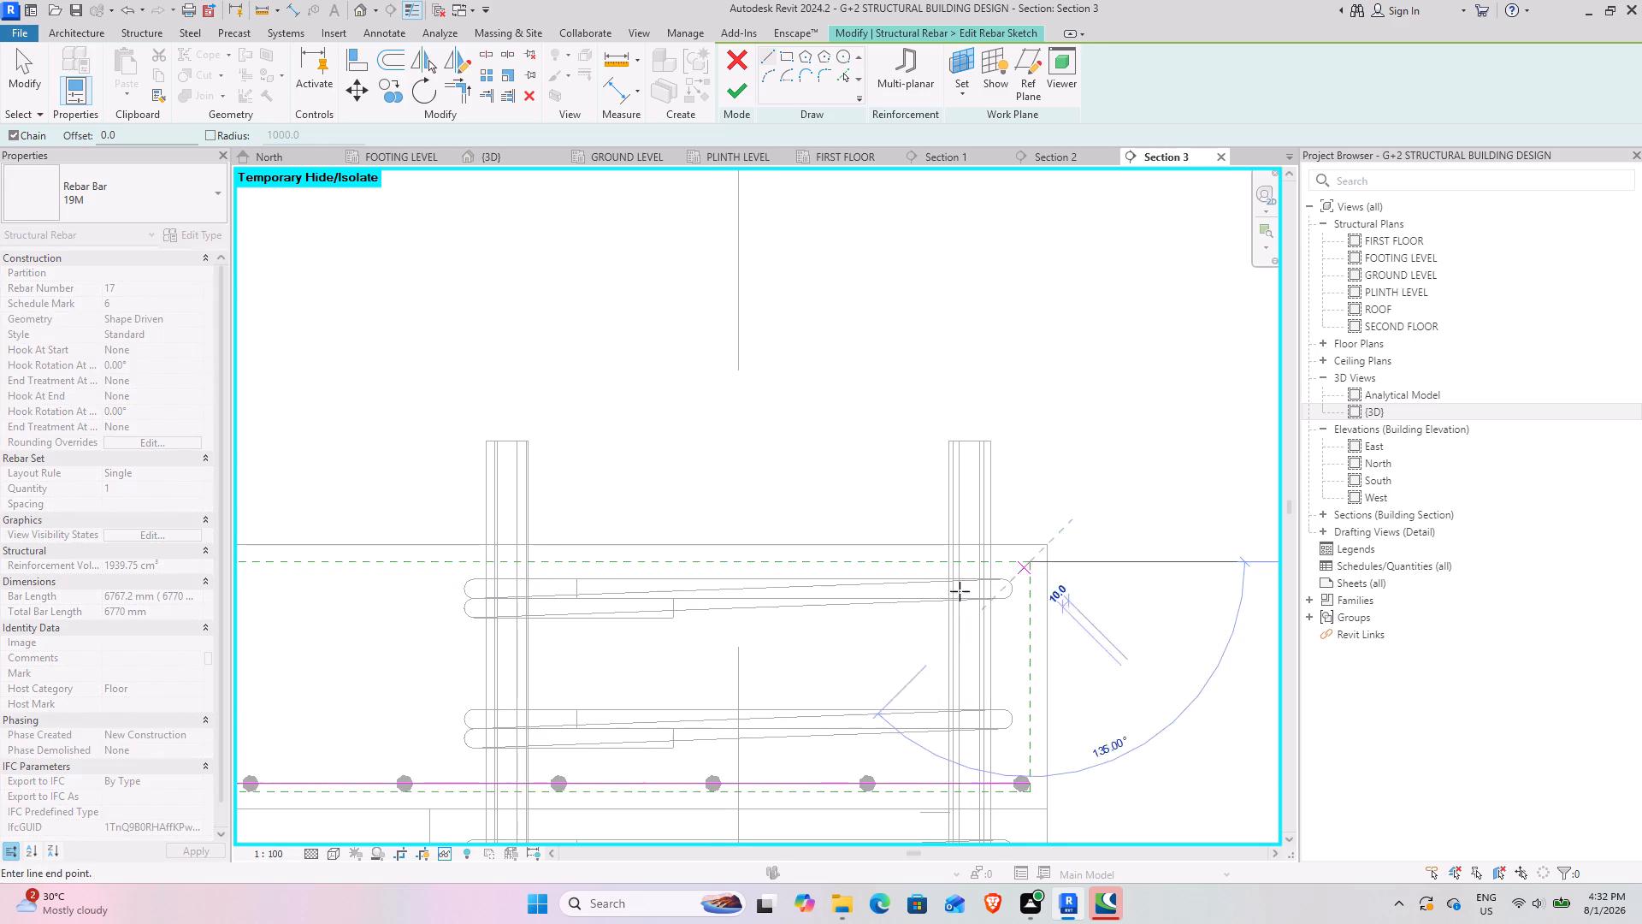
{"action": "scroll", "coordinate": [340, 577], "scroll_direction": "down", "scroll_amount": 4}
{"action": "middle_click_drag", "start_coordinate": [352, 589], "coordinate": [1188, 637]}
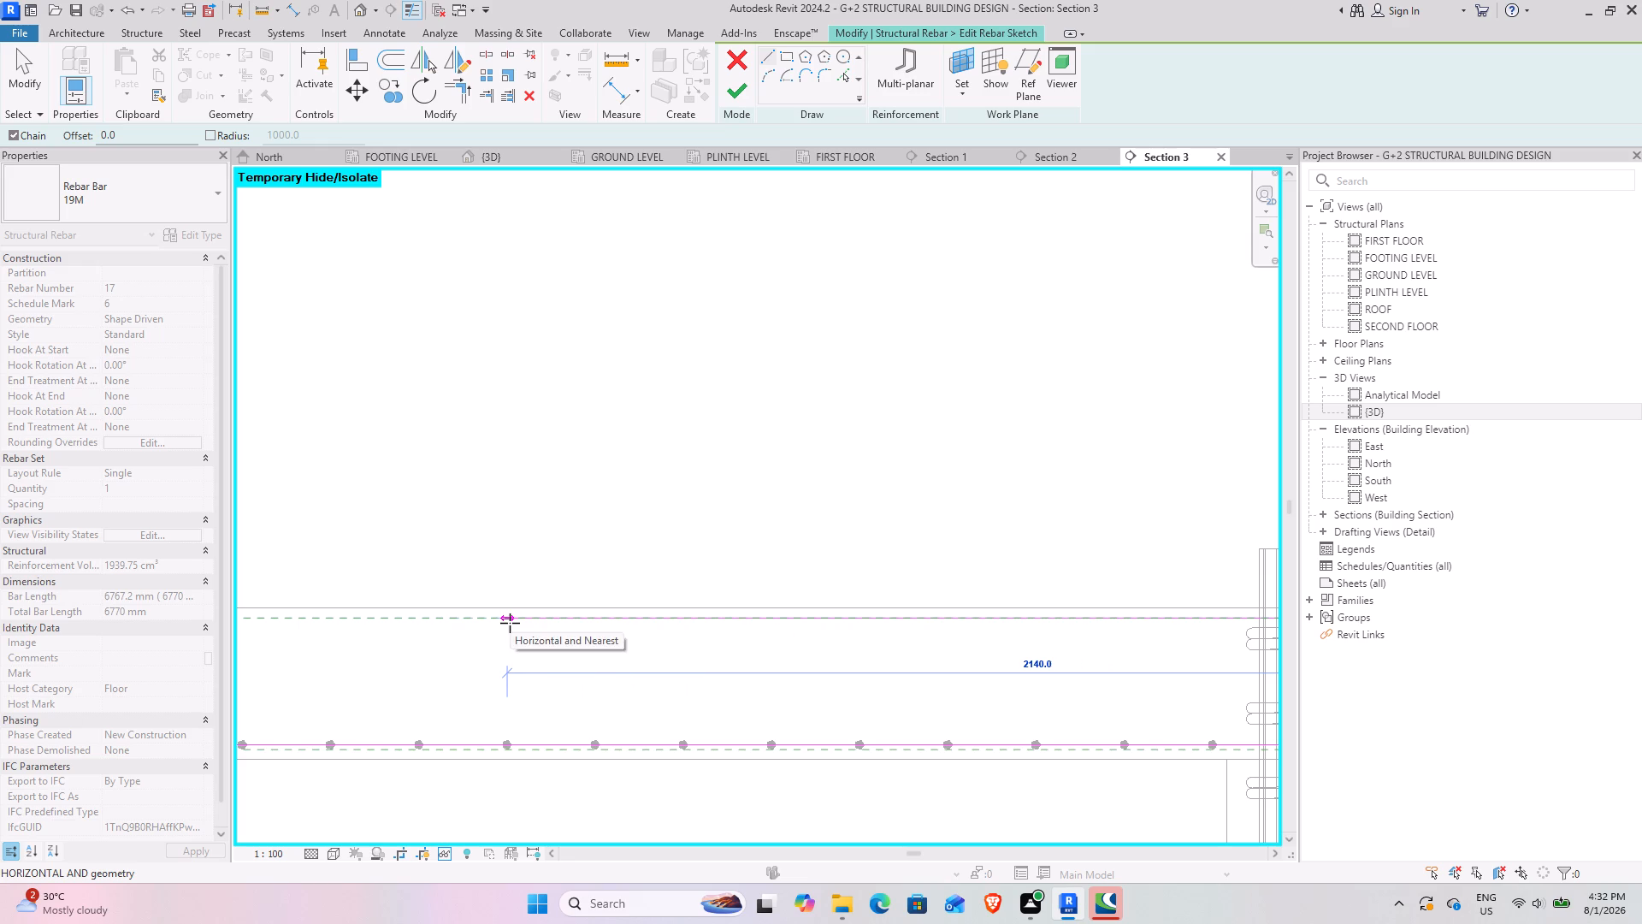
{"action": "left_click", "coordinate": [551, 623]}
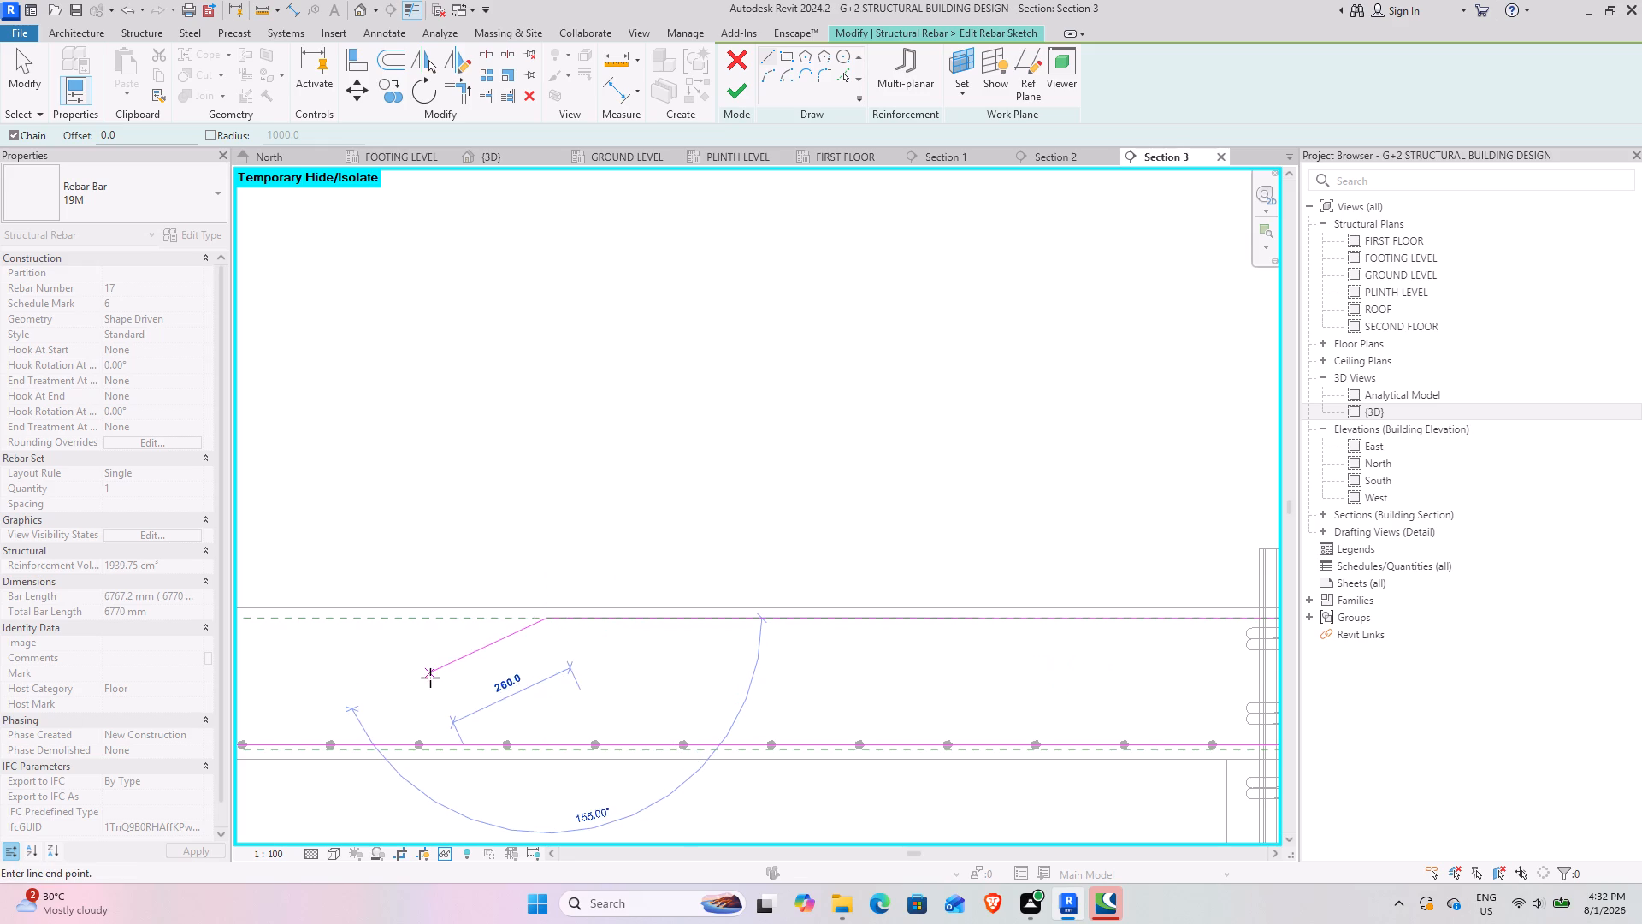
{"action": "left_click", "coordinate": [430, 731]}
Join the lower ends of the two slopes with a horizontal line about 2260 mm long.
{"action": "middle_click_drag", "start_coordinate": [431, 723], "coordinate": [1299, 703]}
{"action": "middle_click_drag", "start_coordinate": [559, 694], "coordinate": [1145, 690]}
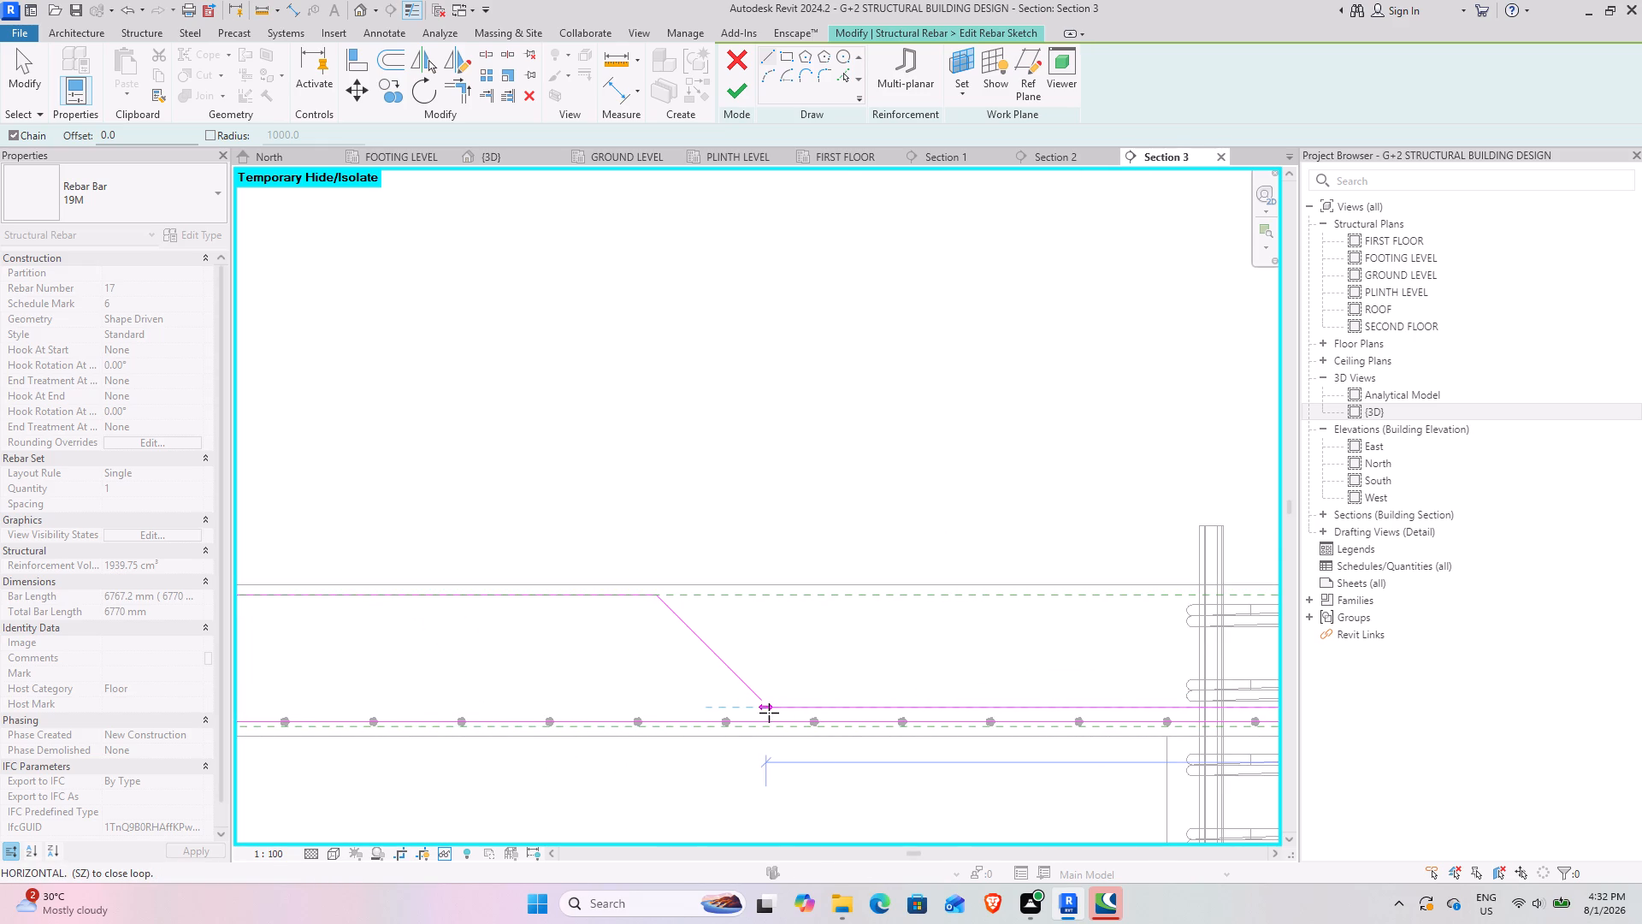
{"action": "left_click", "coordinate": [770, 710]}
{"action": "scroll", "coordinate": [832, 631], "scroll_direction": "down", "scroll_amount": 5}
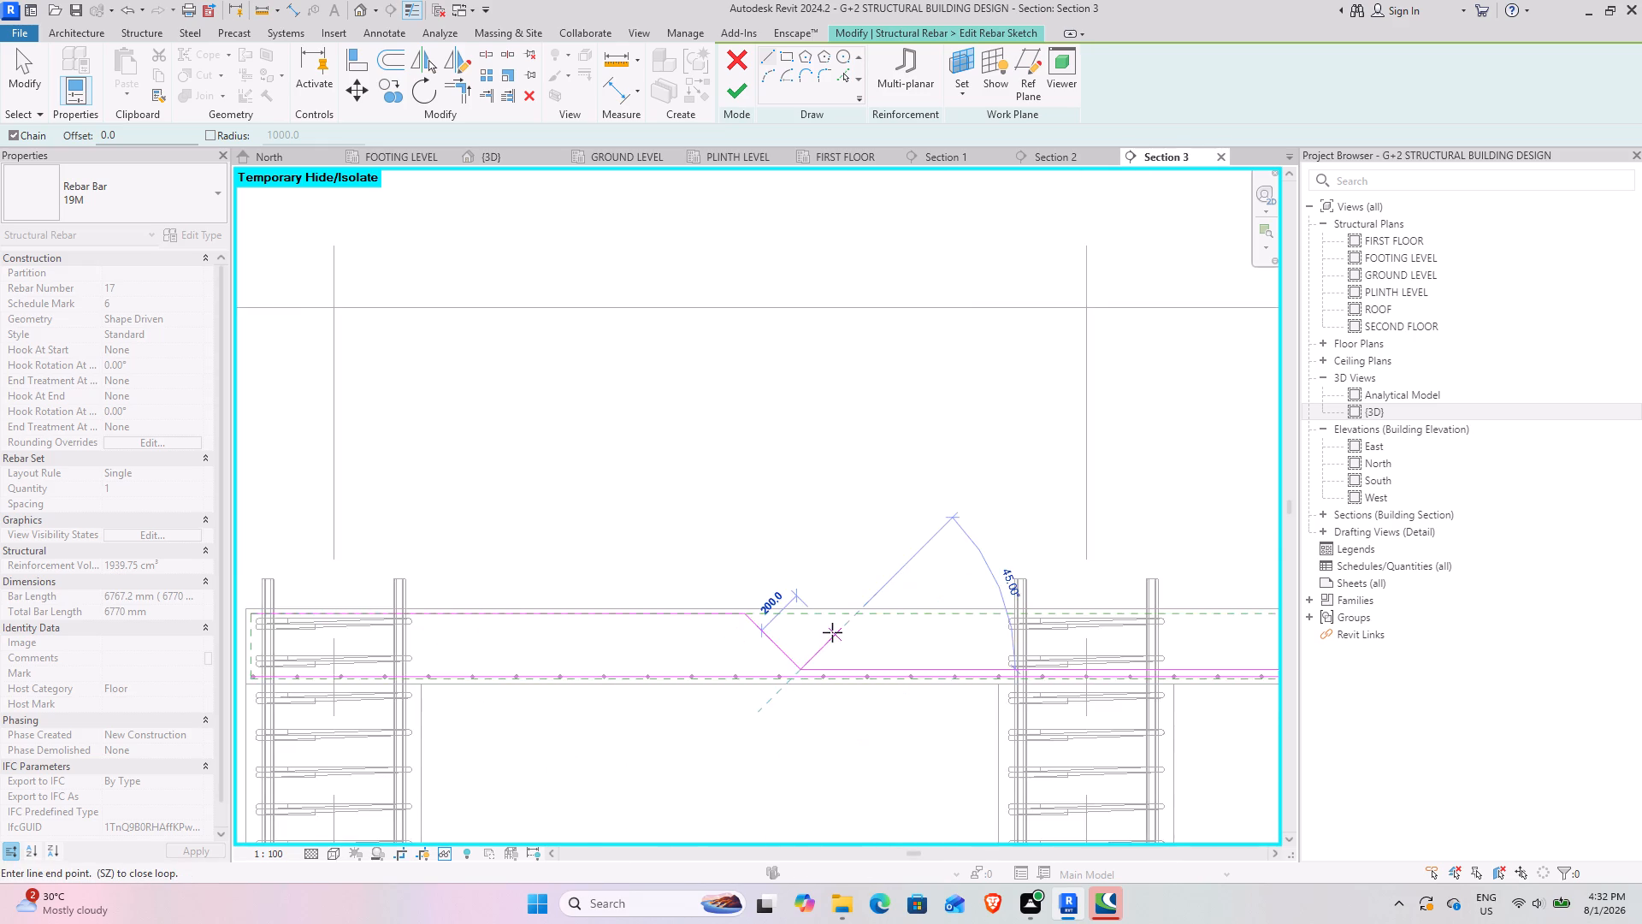
{"action": "scroll", "coordinate": [832, 632], "scroll_direction": "down", "scroll_amount": 4}
{"action": "middle_click_drag", "start_coordinate": [934, 628], "coordinate": [715, 636]}
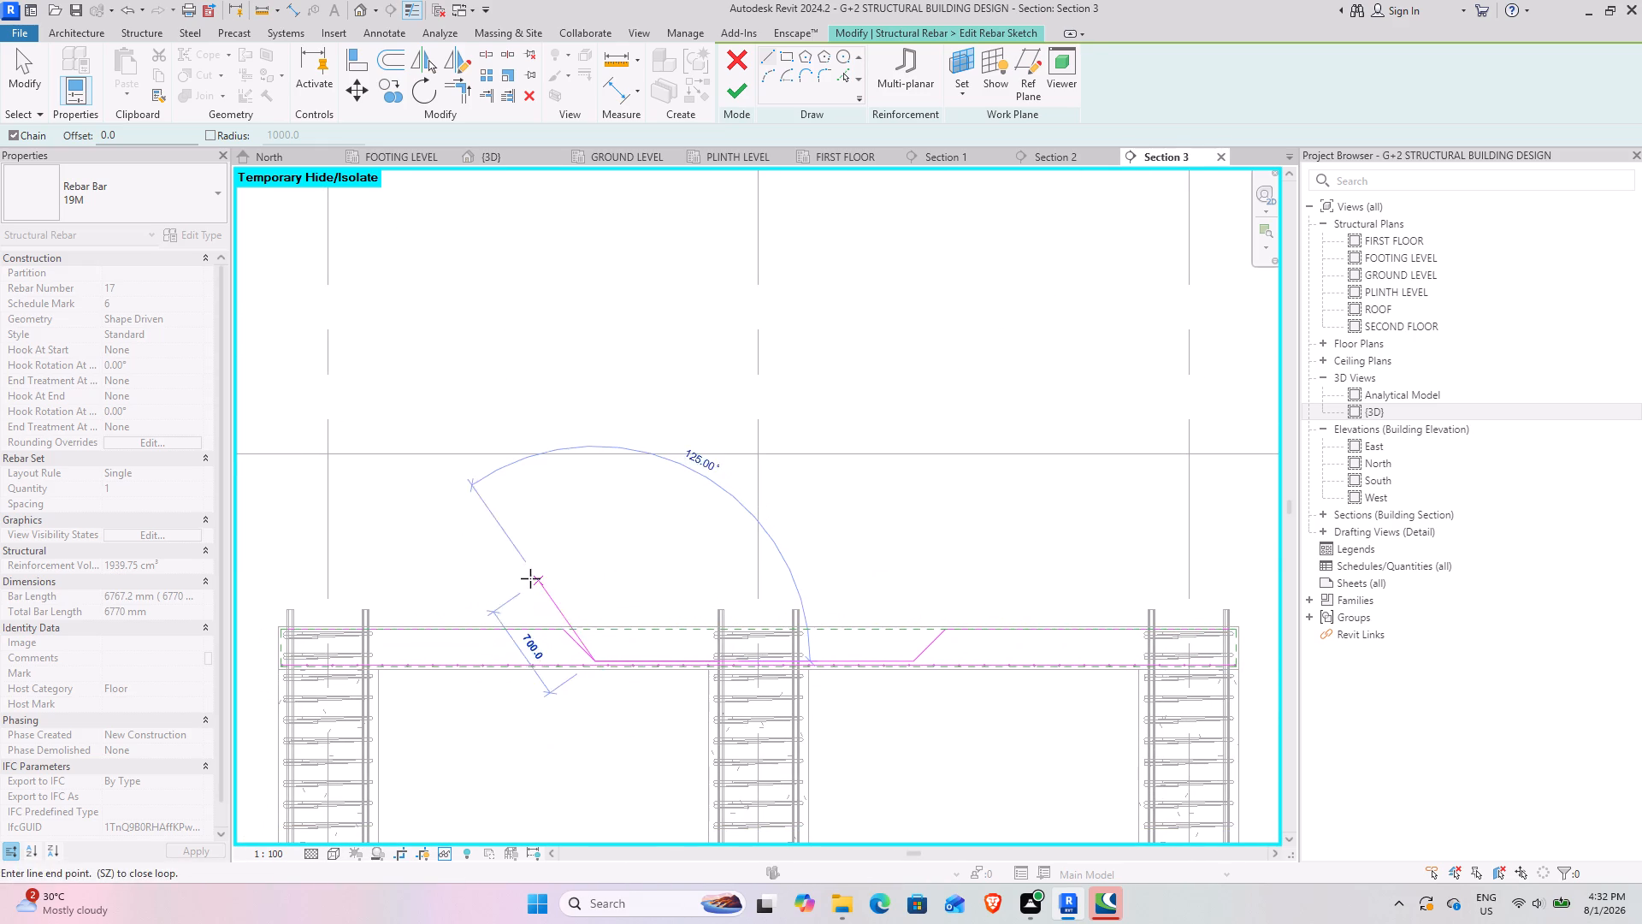
{"action": "key", "text": "Escape"}
{"action": "key", "text": "Escape"}
Delete the original straight bottom line and finish the cranked bar's sketch.
{"action": "left_click", "coordinate": [532, 662]}
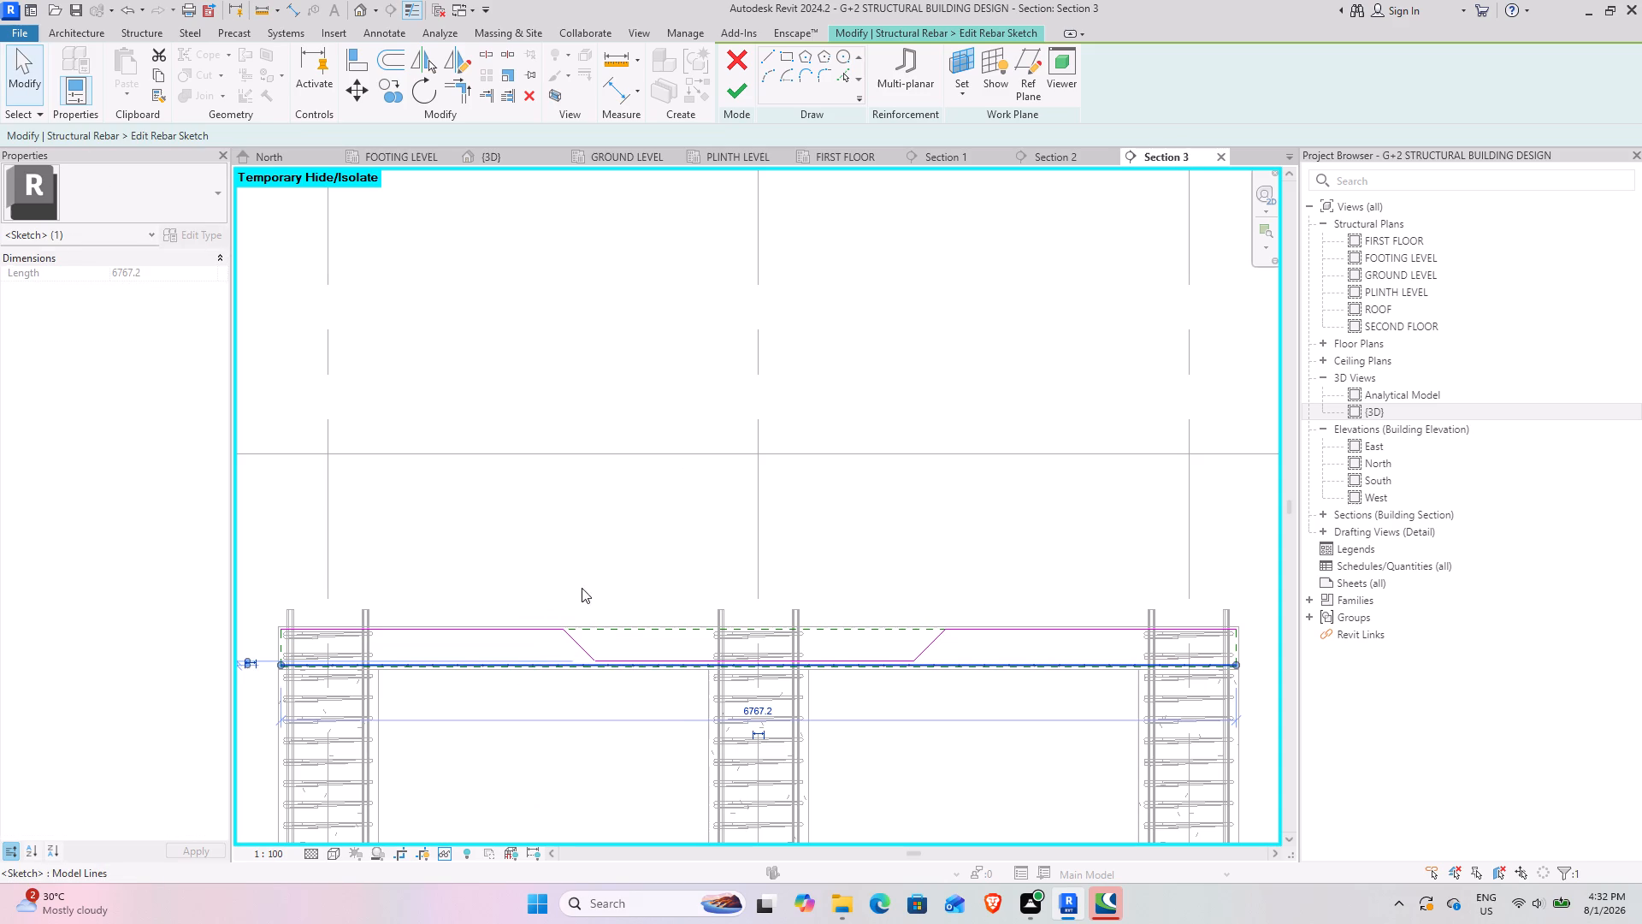
{"action": "left_click", "coordinate": [529, 100]}
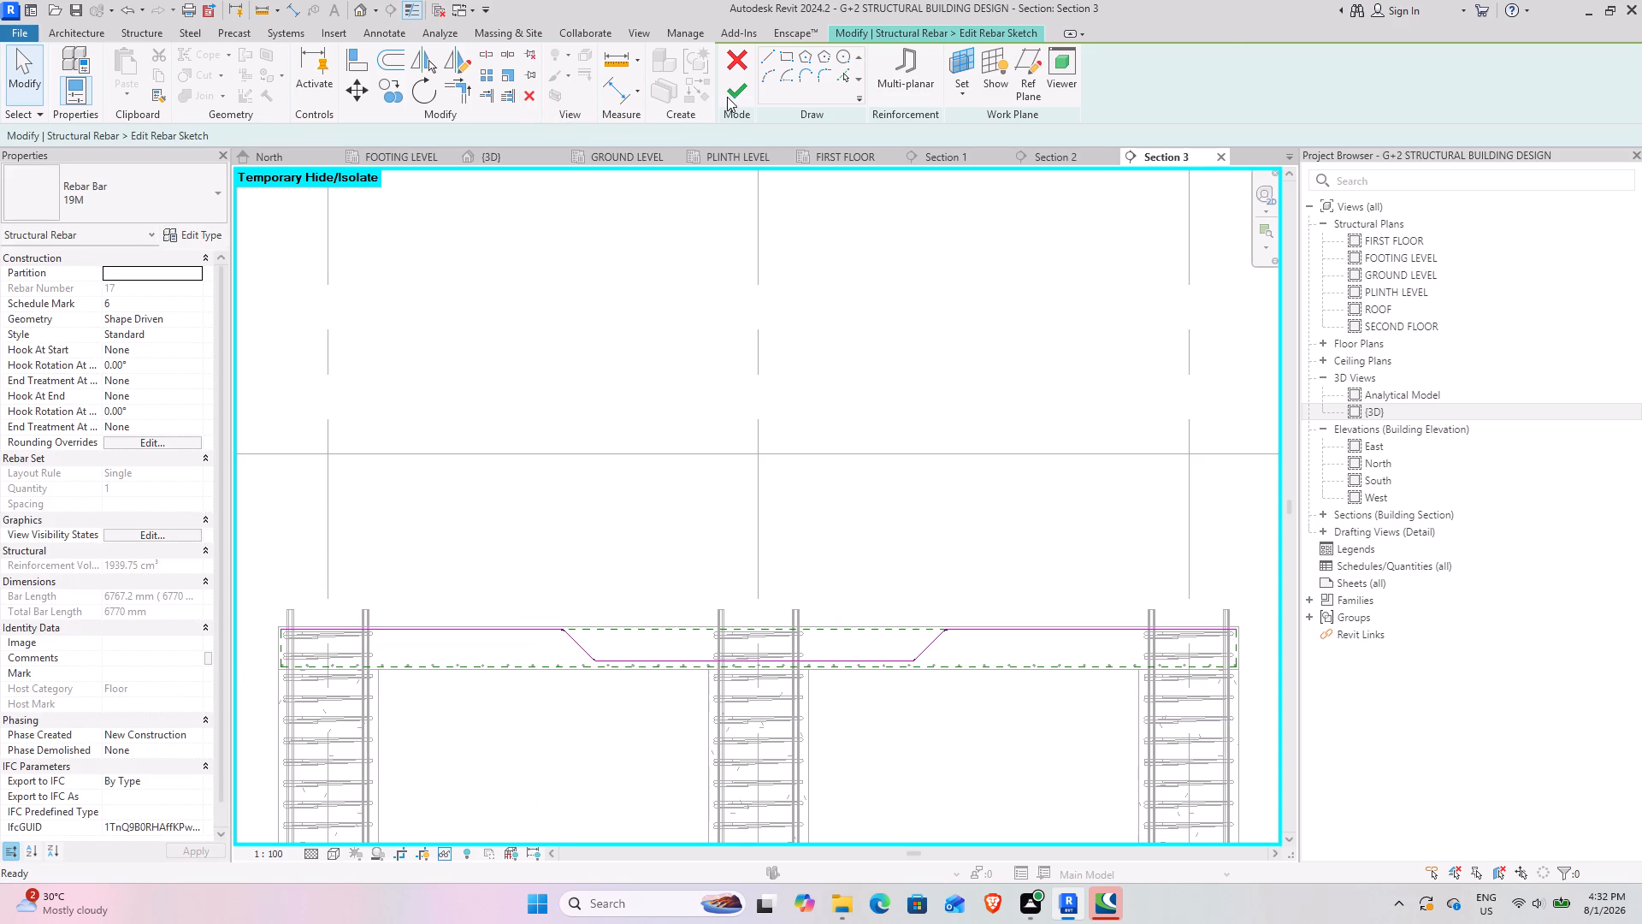
{"action": "left_click", "coordinate": [733, 95]}
Lower the cranked bar's middle segment to the slab's bottom cover, making both sloping segments about 360 mm long.
{"action": "scroll", "coordinate": [610, 672], "scroll_direction": "up", "scroll_amount": 12}
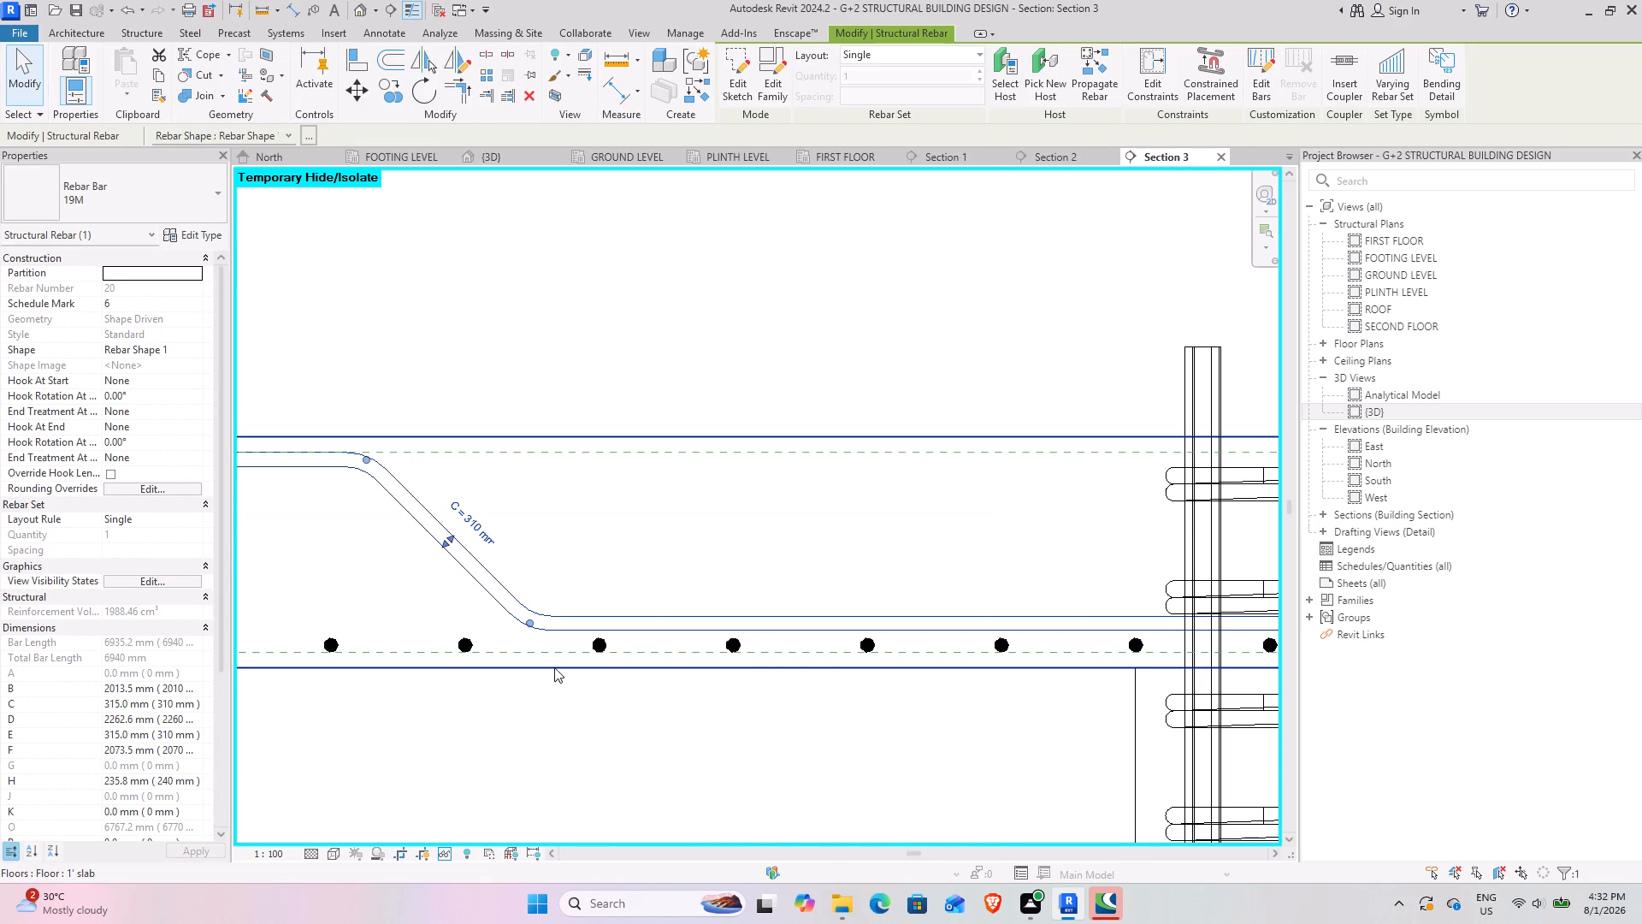
{"action": "left_click_drag", "start_coordinate": [527, 622], "coordinate": [541, 642]}
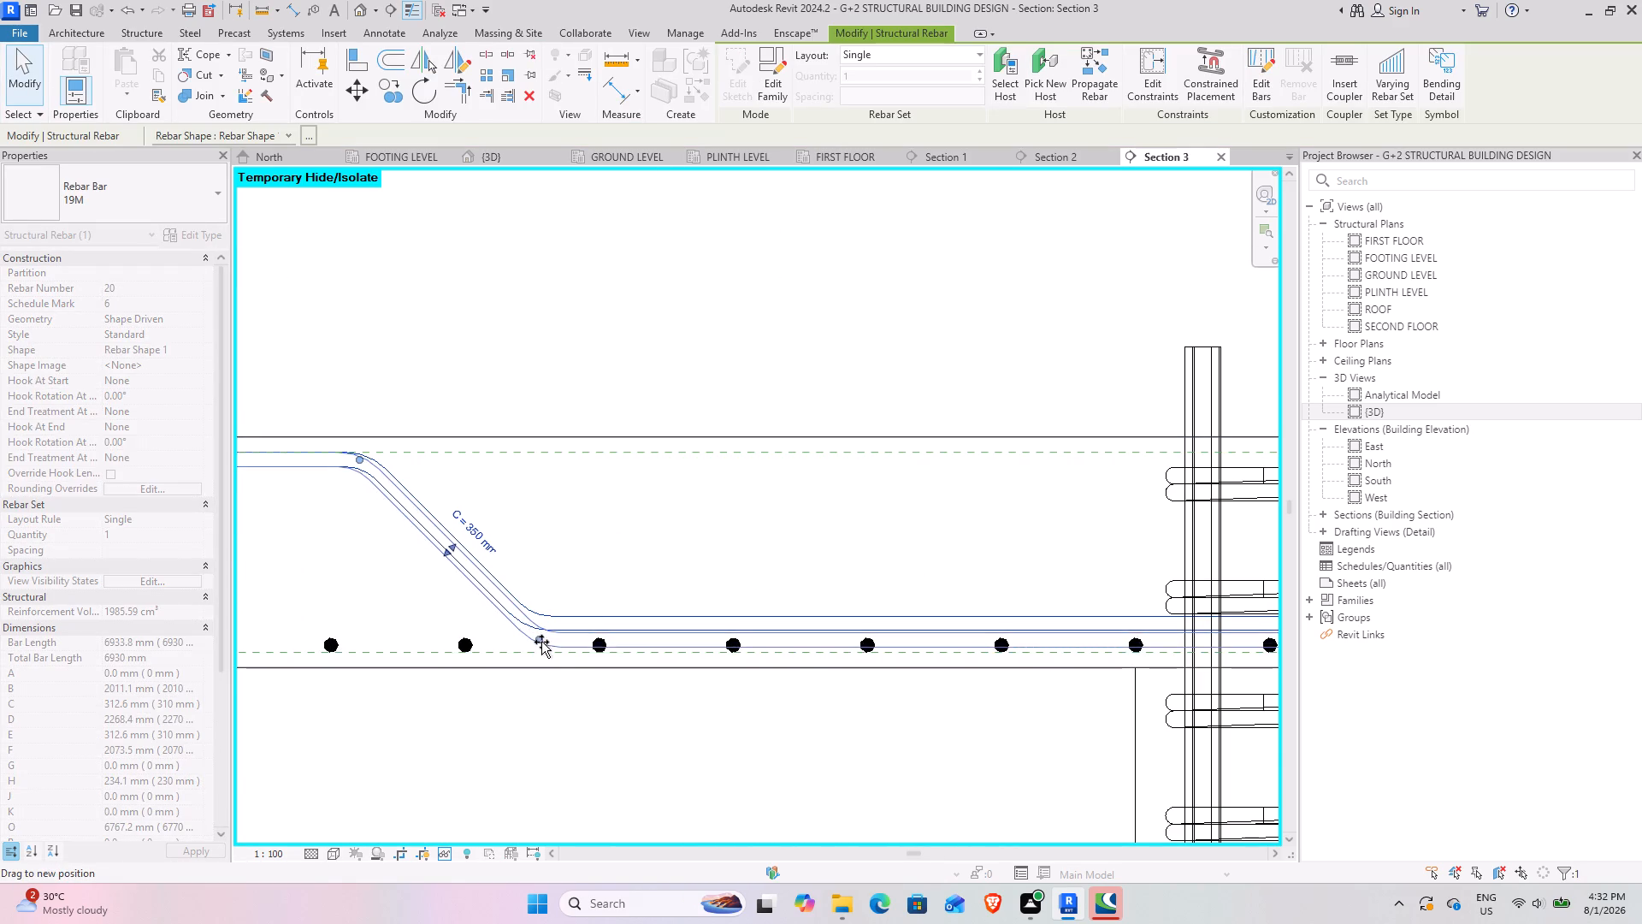
{"action": "left_click_drag", "start_coordinate": [541, 642], "coordinate": [564, 663]}
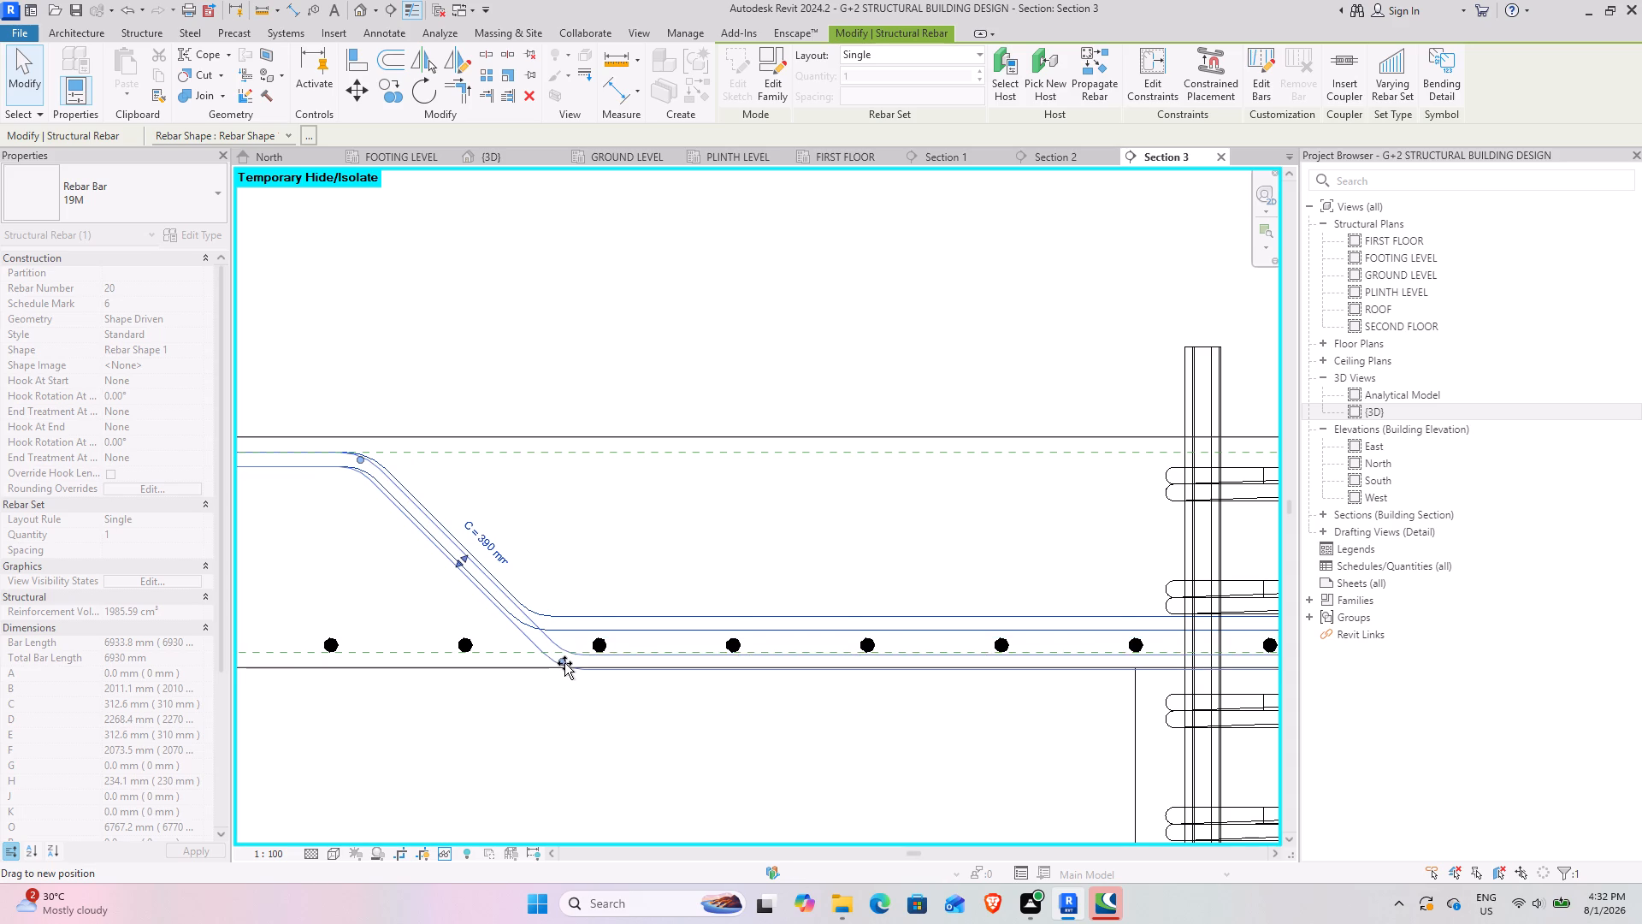
{"action": "left_click_drag", "start_coordinate": [564, 663], "coordinate": [565, 648]}
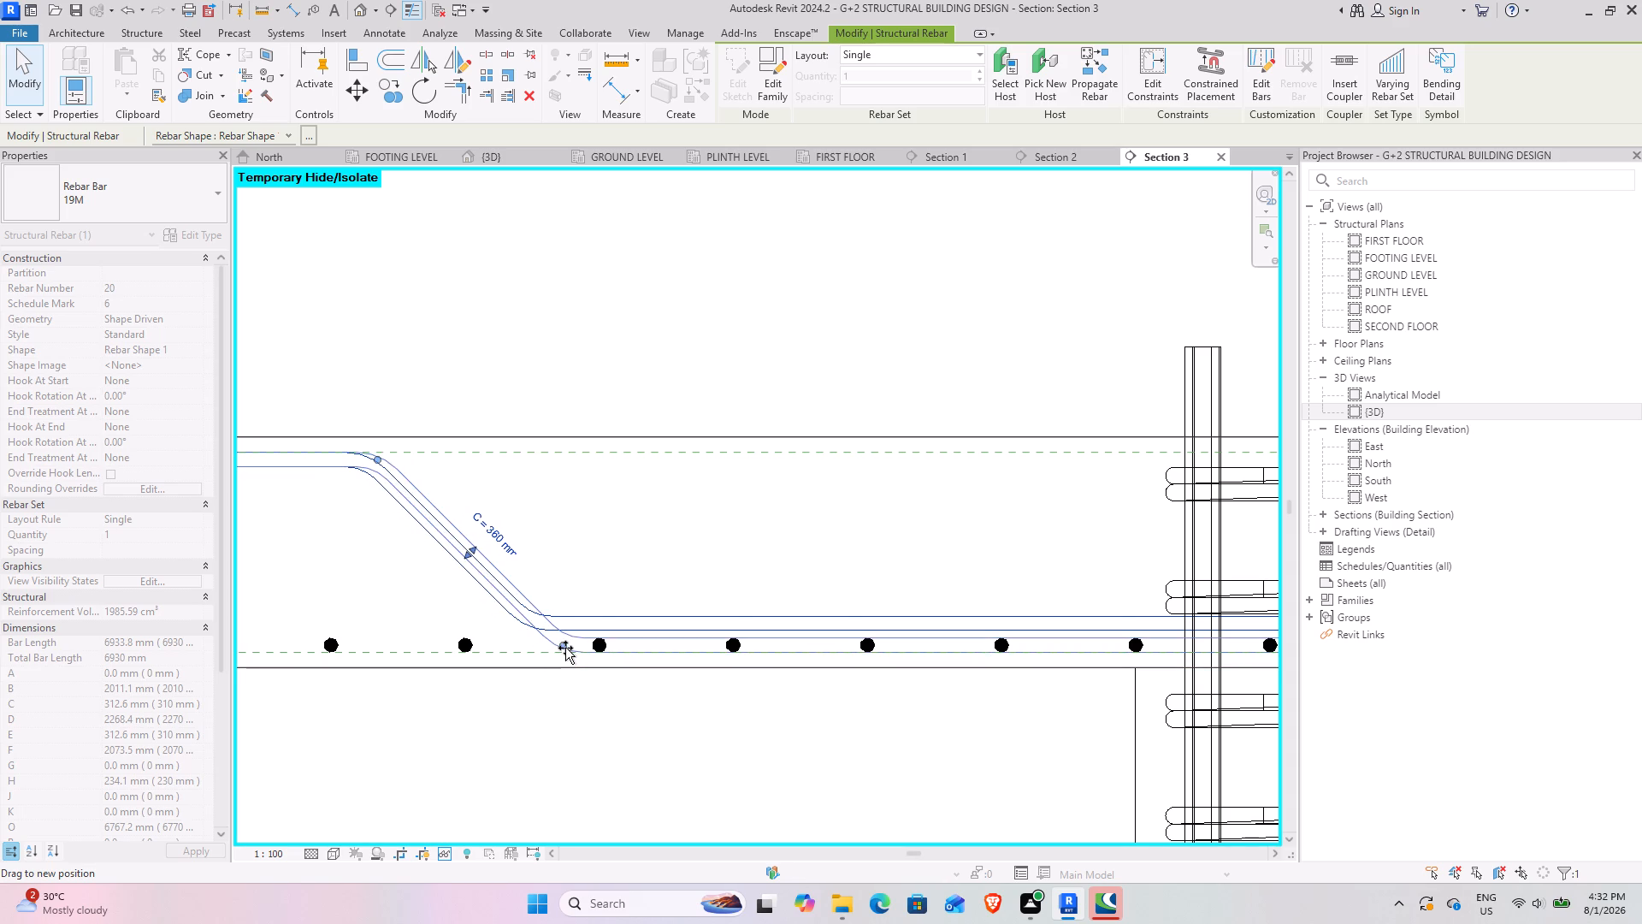
{"action": "left_click_drag", "start_coordinate": [565, 648], "coordinate": [564, 650]}
{"action": "scroll", "coordinate": [859, 595], "scroll_direction": "down", "scroll_amount": 4}
{"action": "middle_click_drag", "start_coordinate": [1002, 575], "coordinate": [316, 576]}
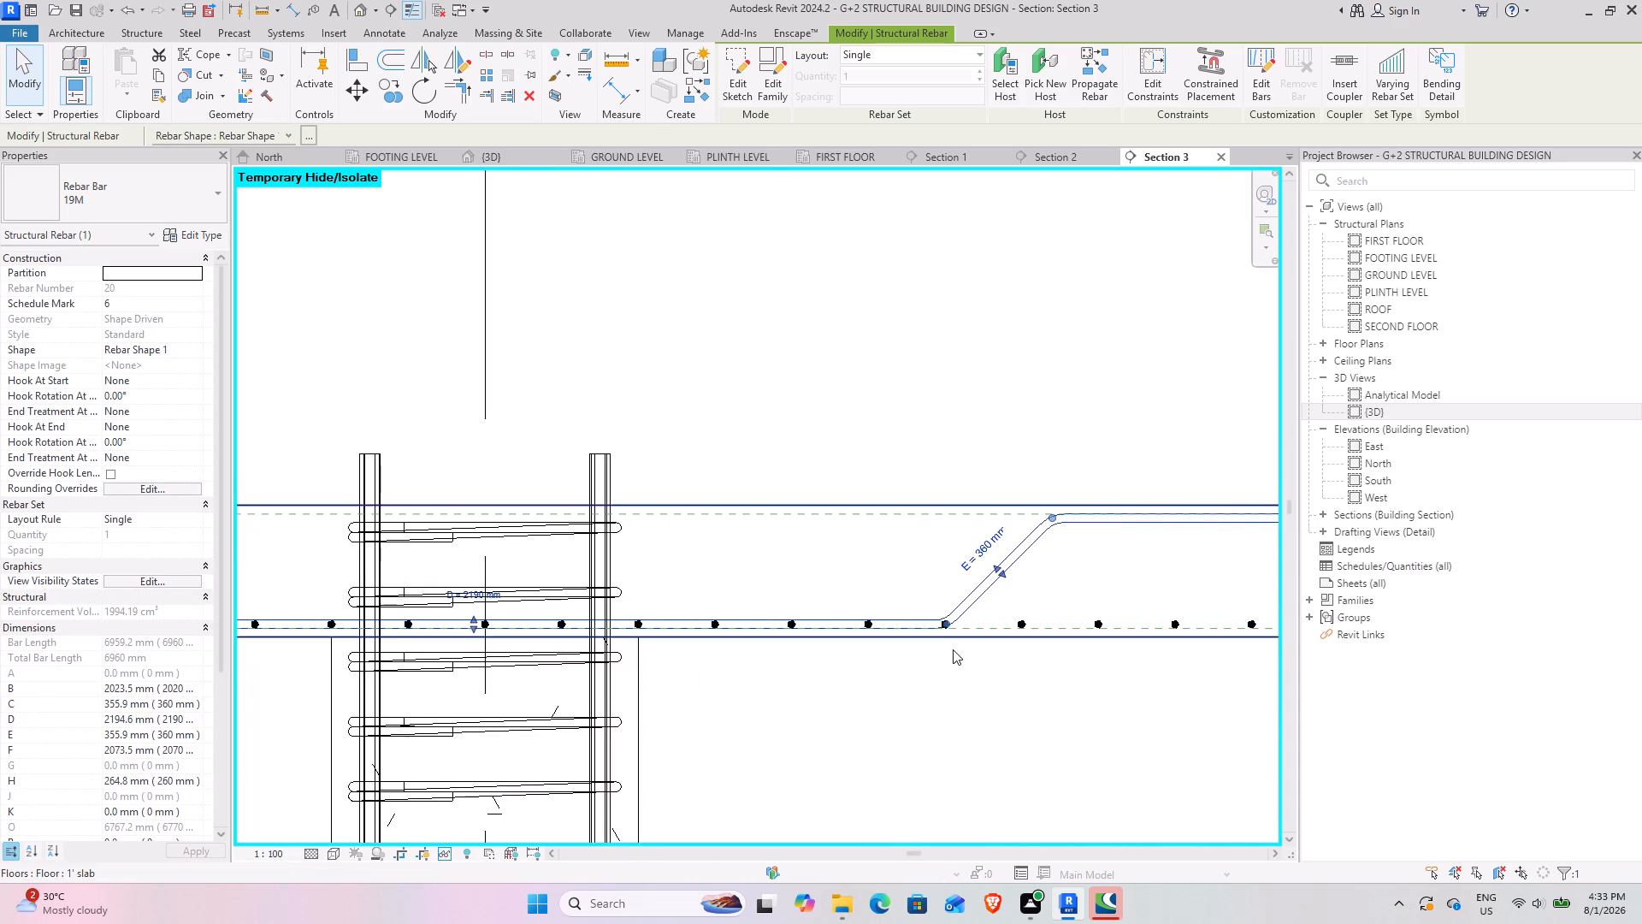
{"action": "middle_click_drag", "start_coordinate": [943, 649], "coordinate": [647, 651]}
{"action": "scroll", "coordinate": [812, 523], "scroll_direction": "down", "scroll_amount": 8}
{"action": "middle_click_drag", "start_coordinate": [651, 613], "coordinate": [769, 612]}
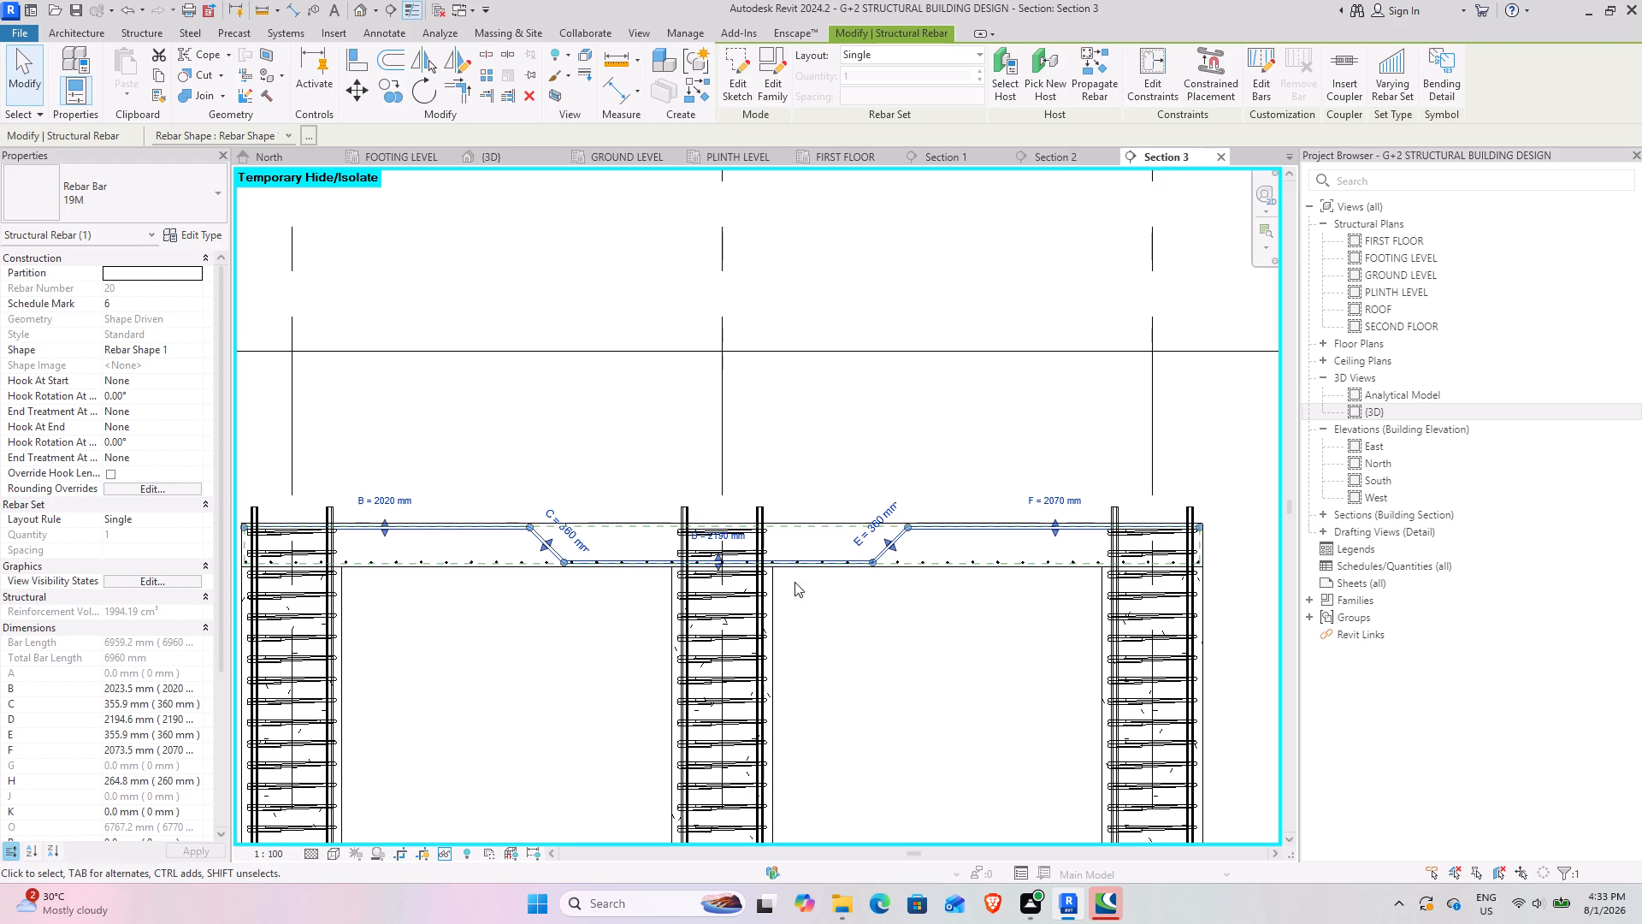
Distribute the cranked 19M bar through the slab between grids 3 and 5 at a maximum spacing of 180 mm.
{"action": "left_click", "coordinate": [980, 48]}
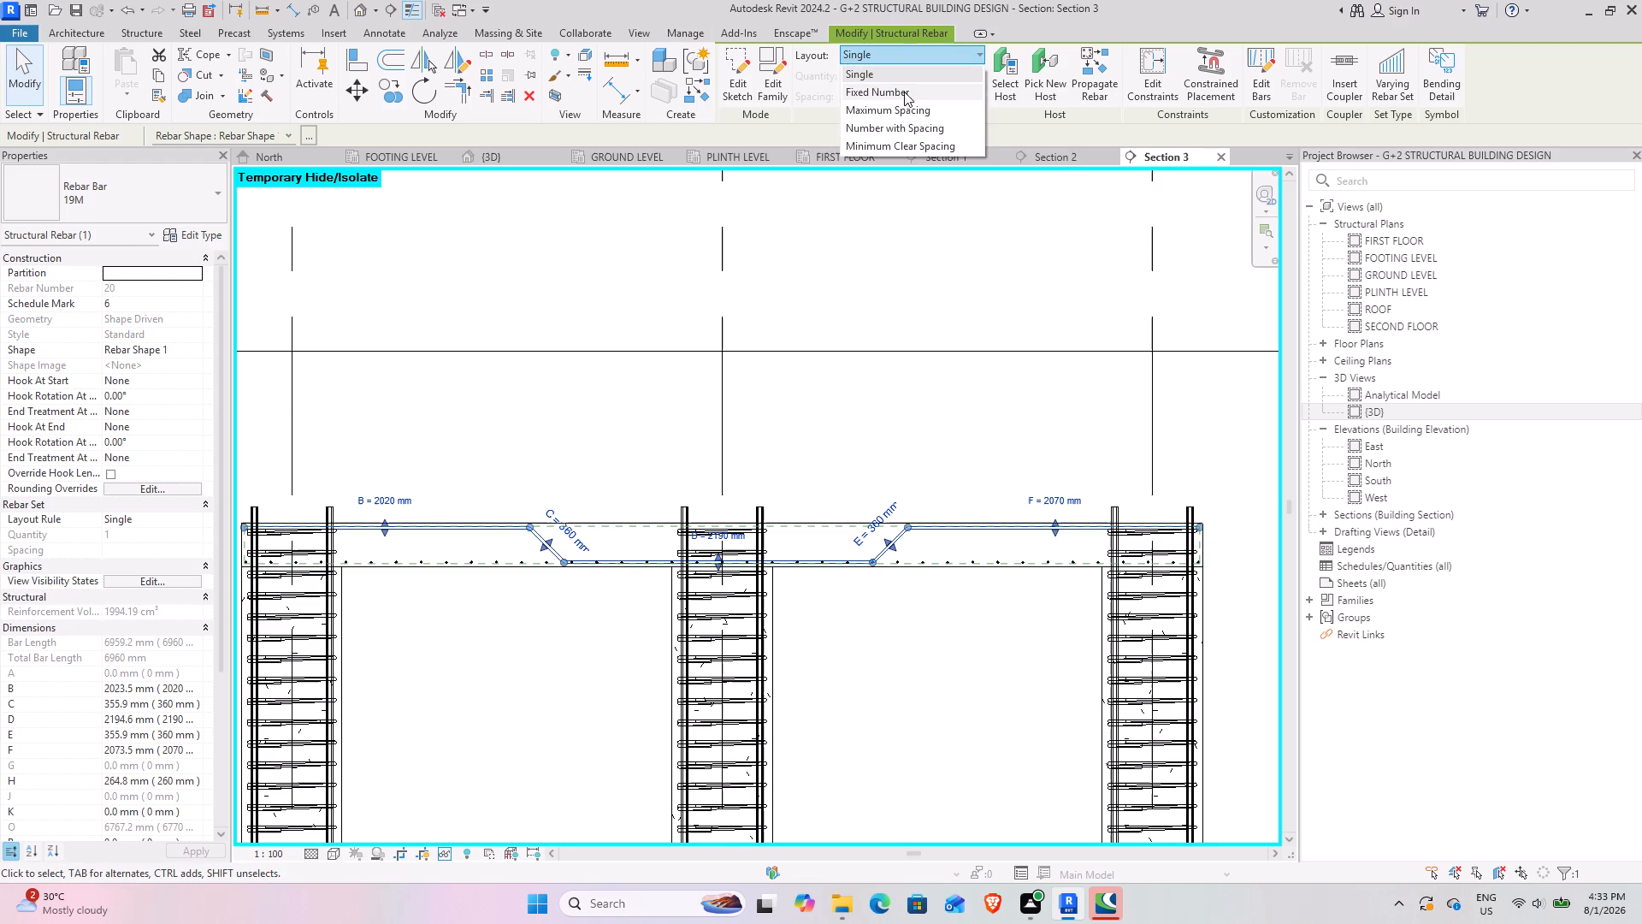
{"action": "left_click", "coordinate": [911, 112]}
{"action": "left_click", "coordinate": [923, 98]}
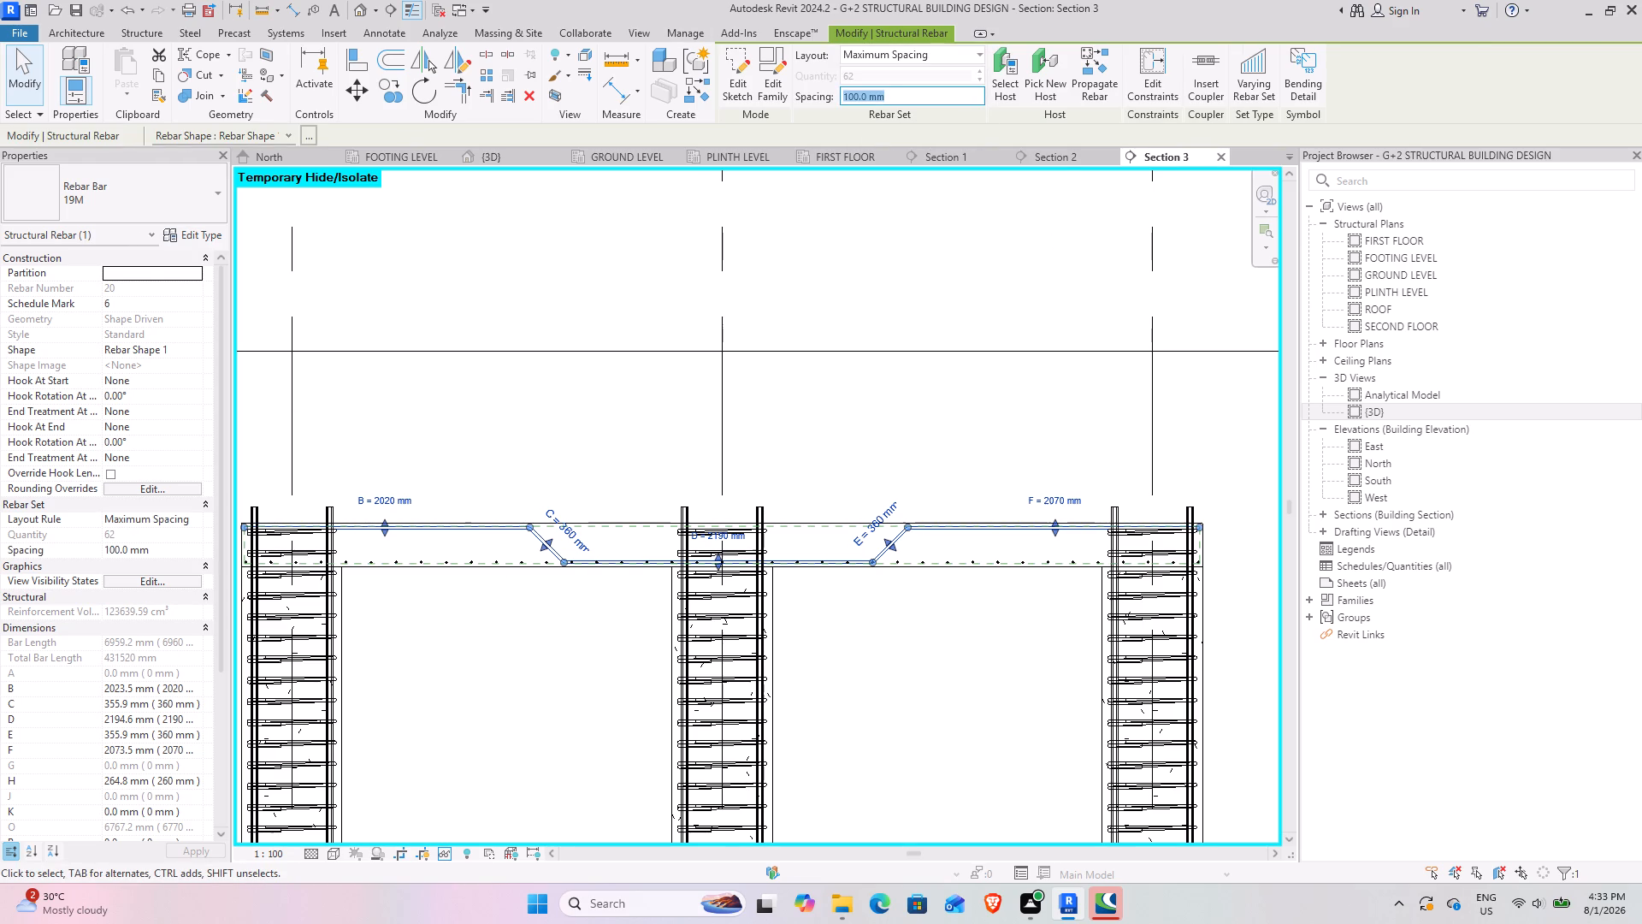
{"action": "type", "text": "180"}
{"action": "key", "text": "Return"}
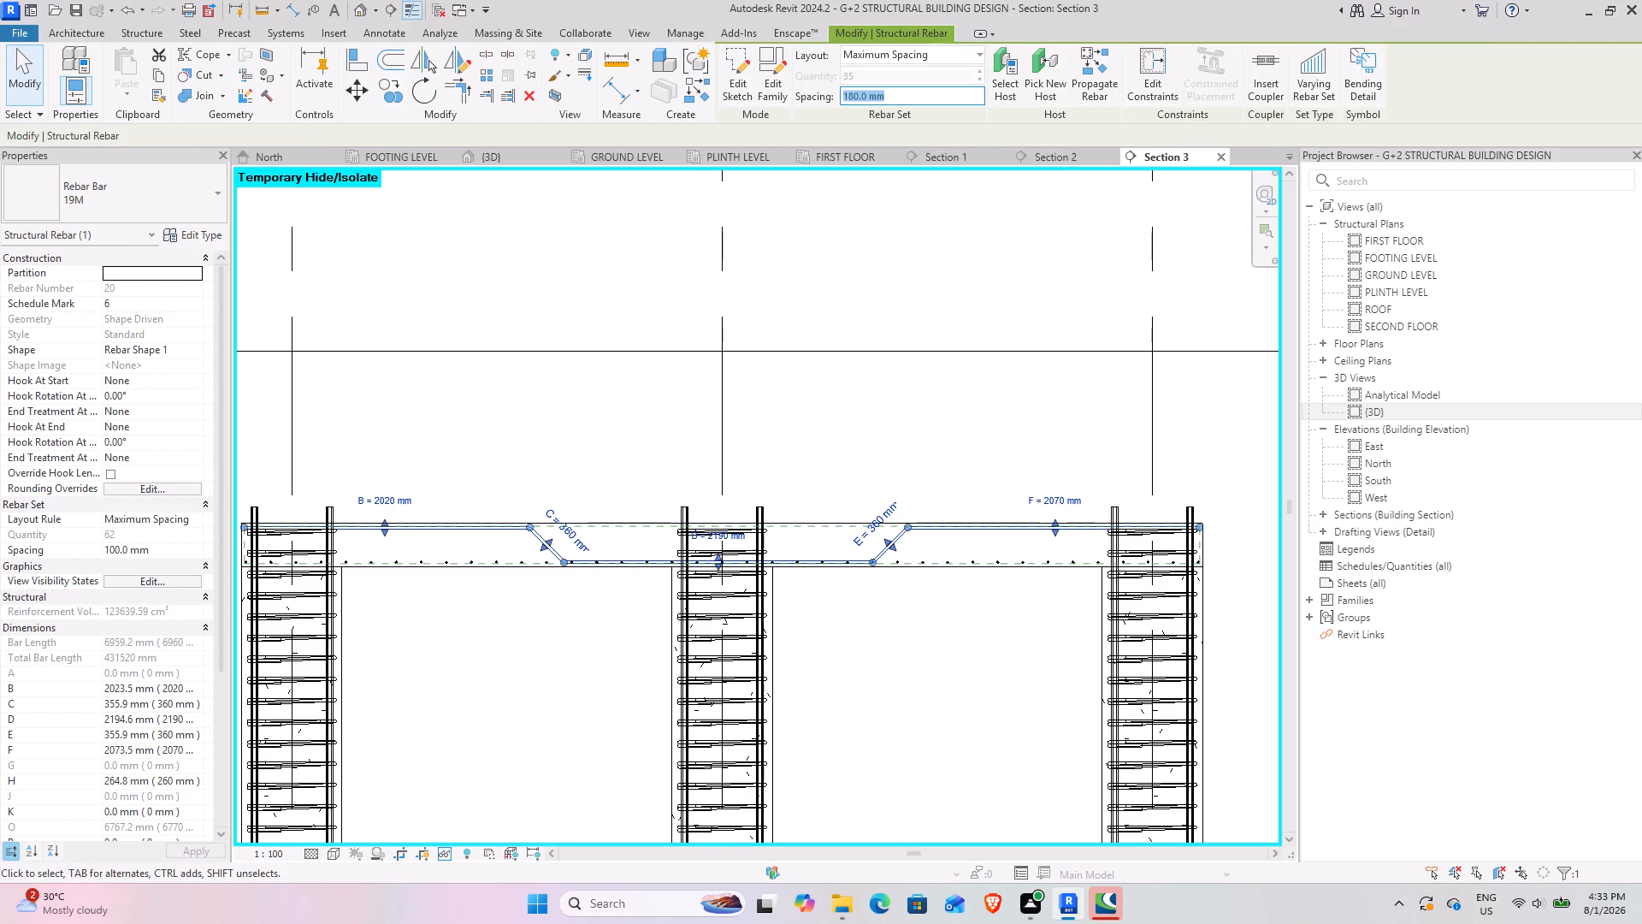
{"action": "left_click", "coordinate": [889, 390]}
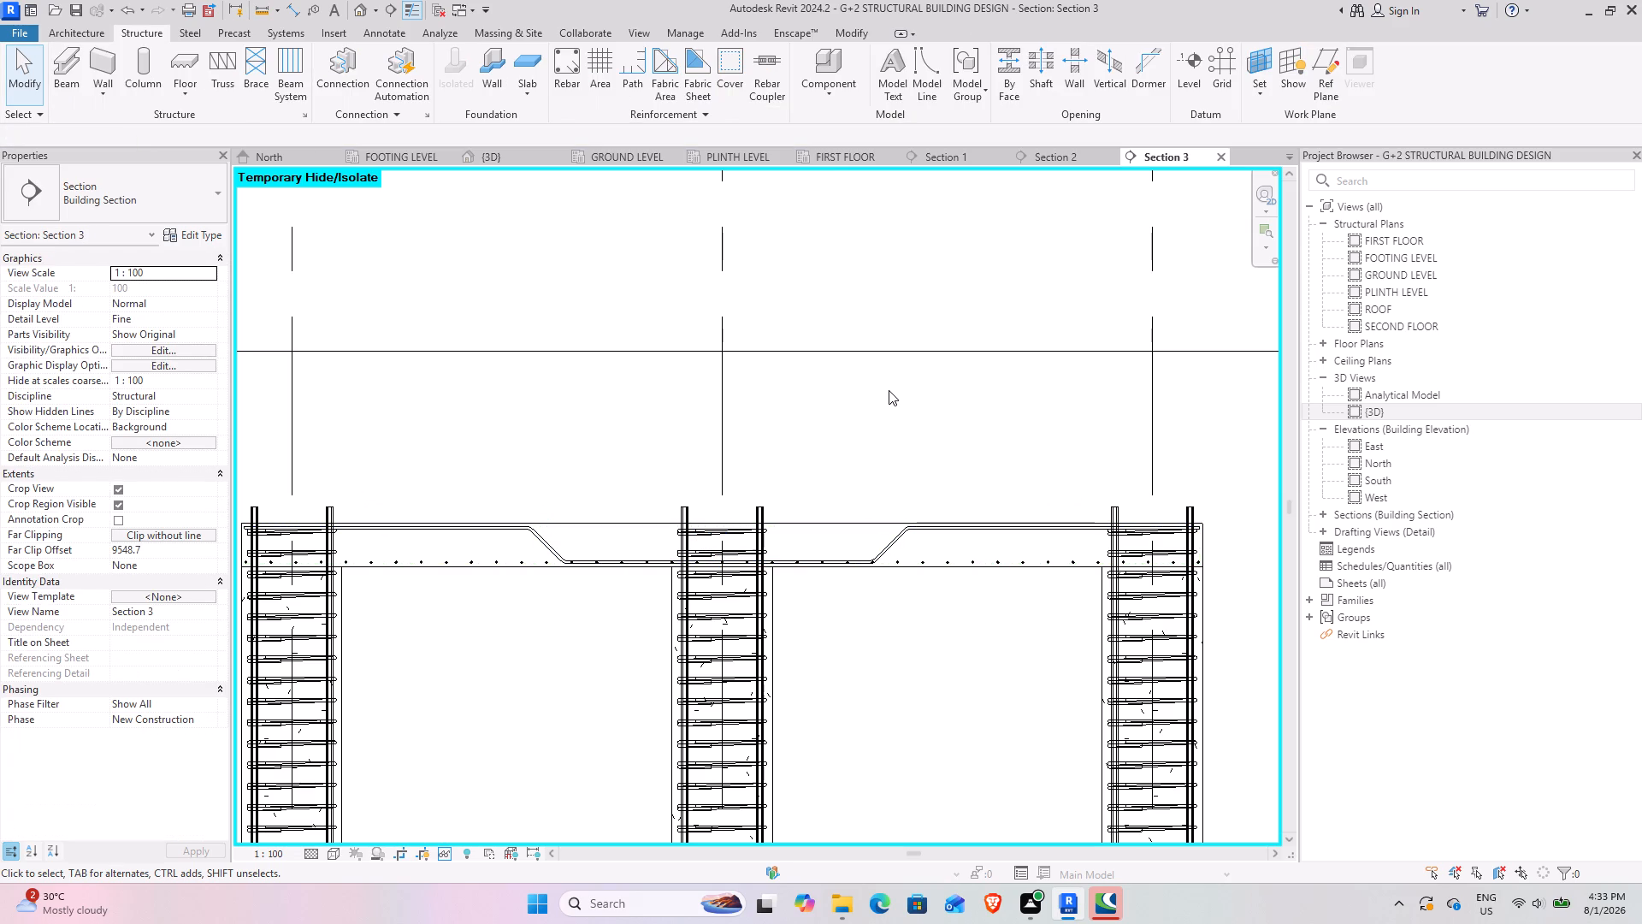
Inspect the reinforcement of the slab between grids 3 and 5 in the FIRST FLOOR plan and the 3D view.
{"action": "left_click", "coordinate": [862, 154]}
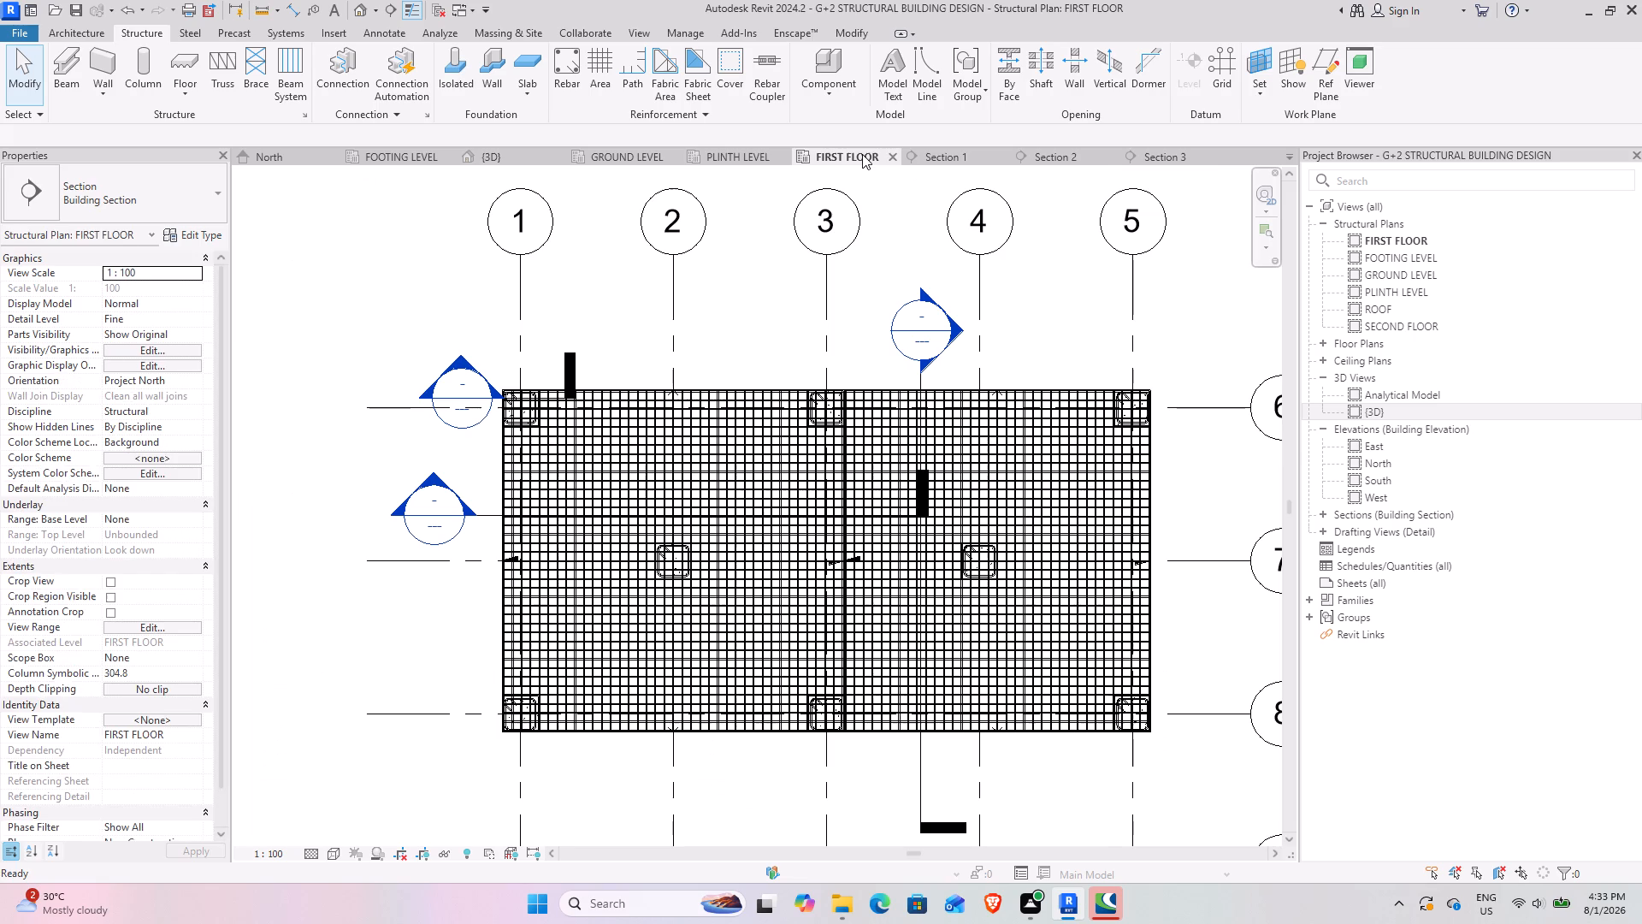
{"action": "scroll", "coordinate": [961, 596], "scroll_direction": "down", "scroll_amount": 3}
{"action": "middle_click_drag", "start_coordinate": [1070, 587], "coordinate": [731, 557]}
{"action": "scroll", "coordinate": [689, 542], "scroll_direction": "up", "scroll_amount": 8}
{"action": "middle_click_drag", "start_coordinate": [641, 589], "coordinate": [1040, 476]}
{"action": "left_click", "coordinate": [494, 158]}
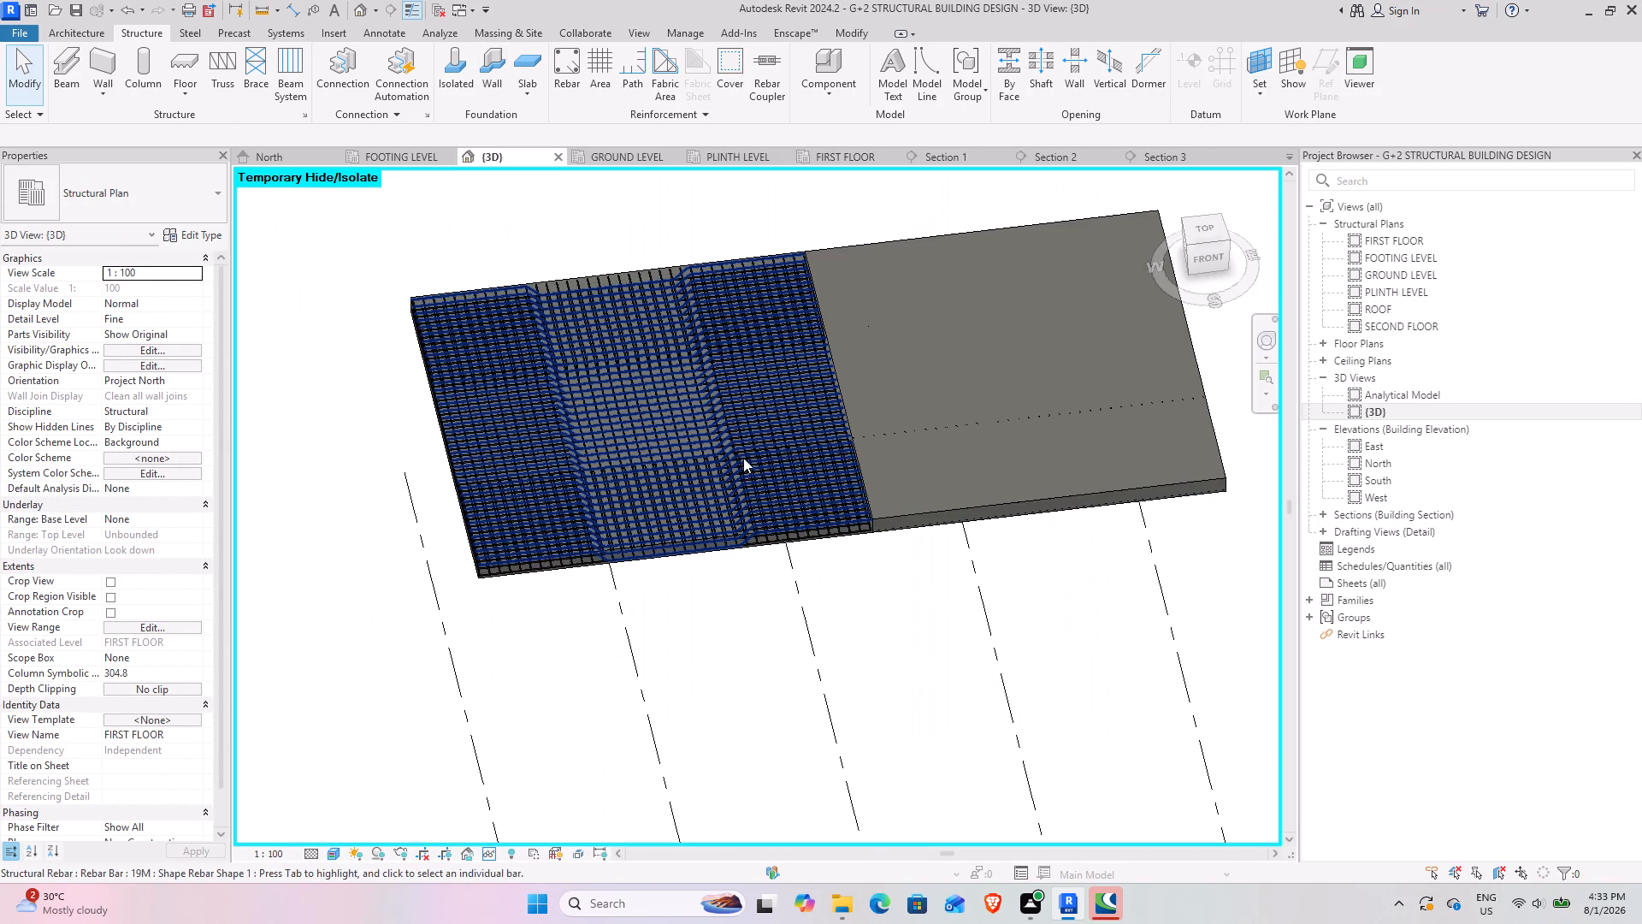
{"action": "middle_click_drag", "start_coordinate": [847, 525], "coordinate": [948, 382], "text": "shift"}
{"action": "middle_click_drag", "start_coordinate": [985, 375], "coordinate": [940, 388]}
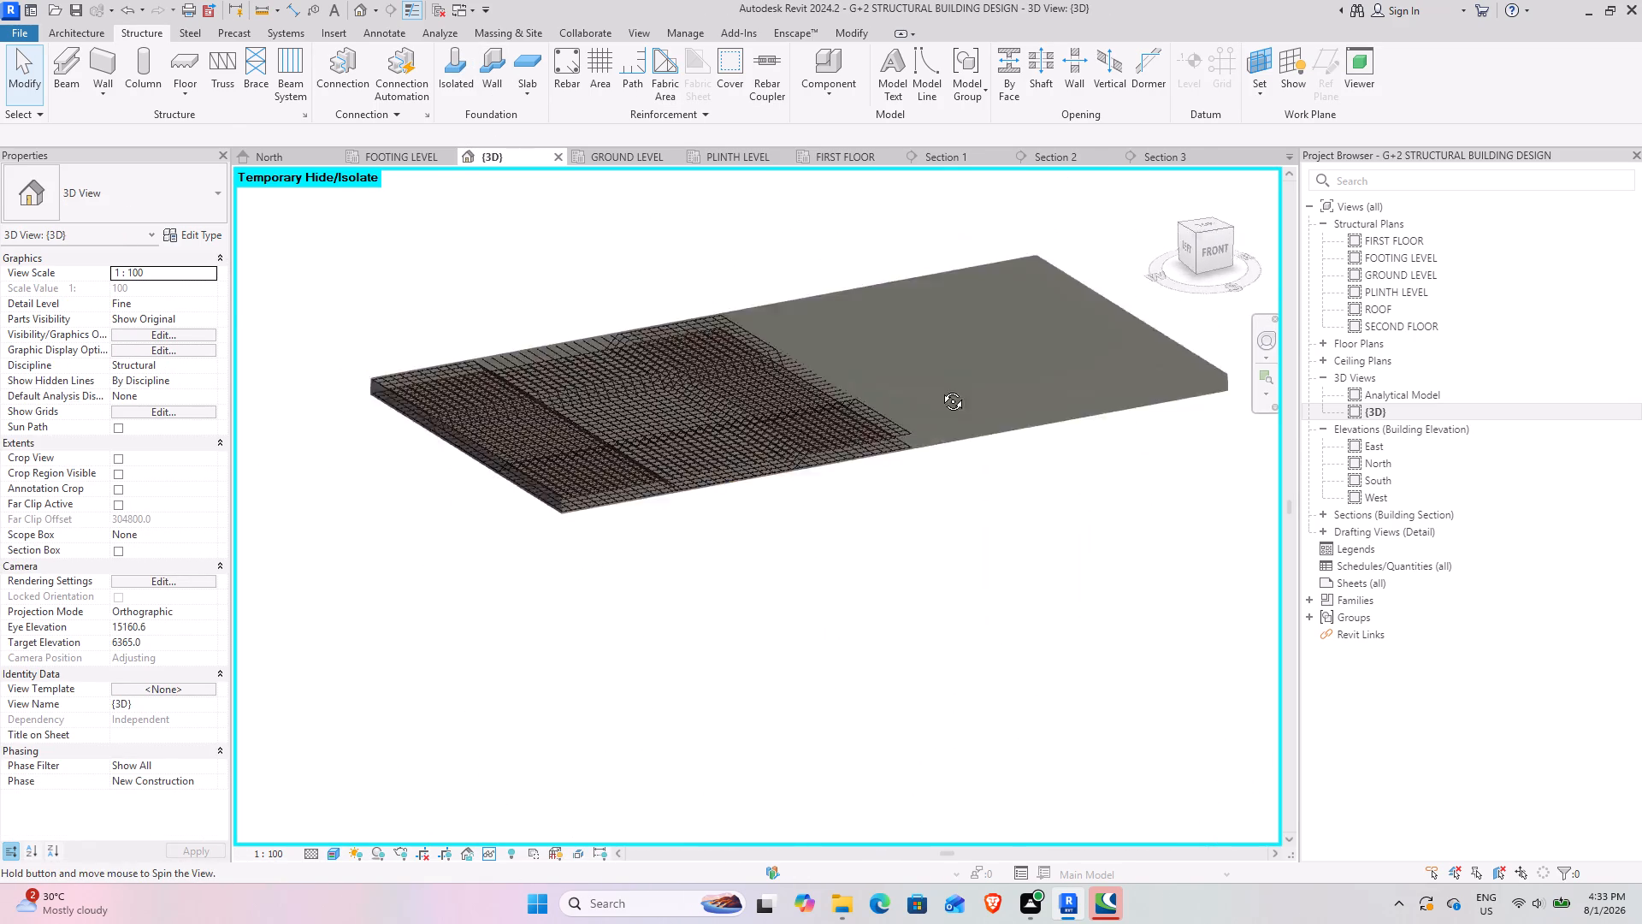
{"action": "middle_click_drag", "start_coordinate": [940, 388], "coordinate": [708, 433]}
{"action": "scroll", "coordinate": [877, 599], "scroll_direction": "up", "scroll_amount": 8}
{"action": "middle_click_drag", "start_coordinate": [890, 603], "coordinate": [864, 601], "text": "shift"}
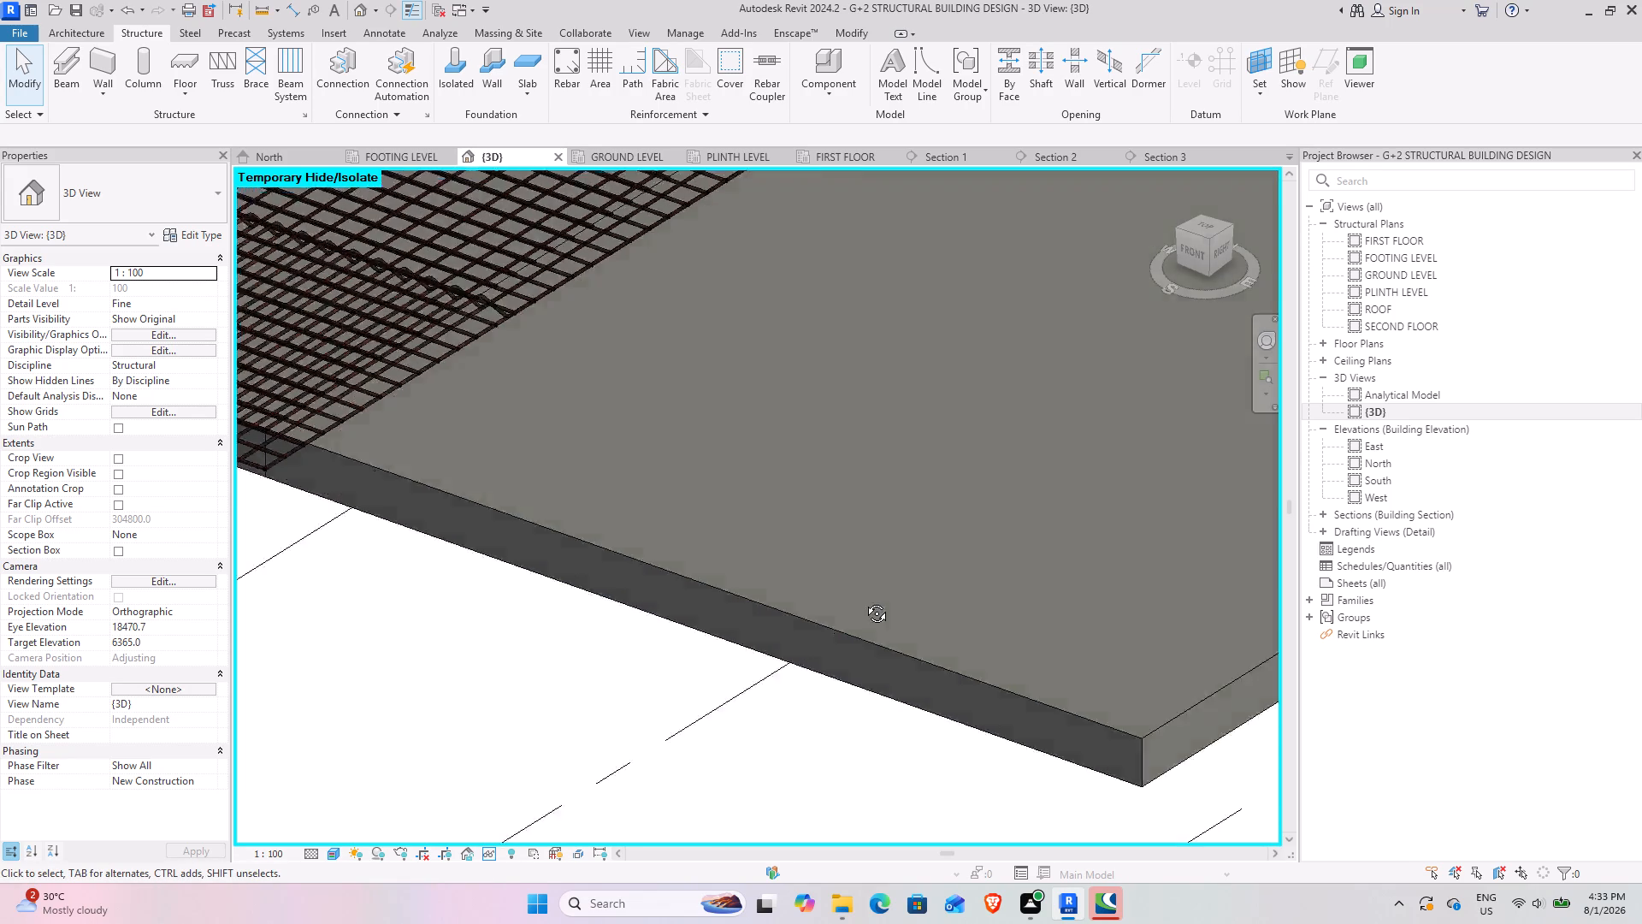
{"action": "middle_click_drag", "start_coordinate": [864, 601], "coordinate": [775, 554], "text": "shift"}
{"action": "scroll", "coordinate": [809, 561], "scroll_direction": "down", "scroll_amount": 2}
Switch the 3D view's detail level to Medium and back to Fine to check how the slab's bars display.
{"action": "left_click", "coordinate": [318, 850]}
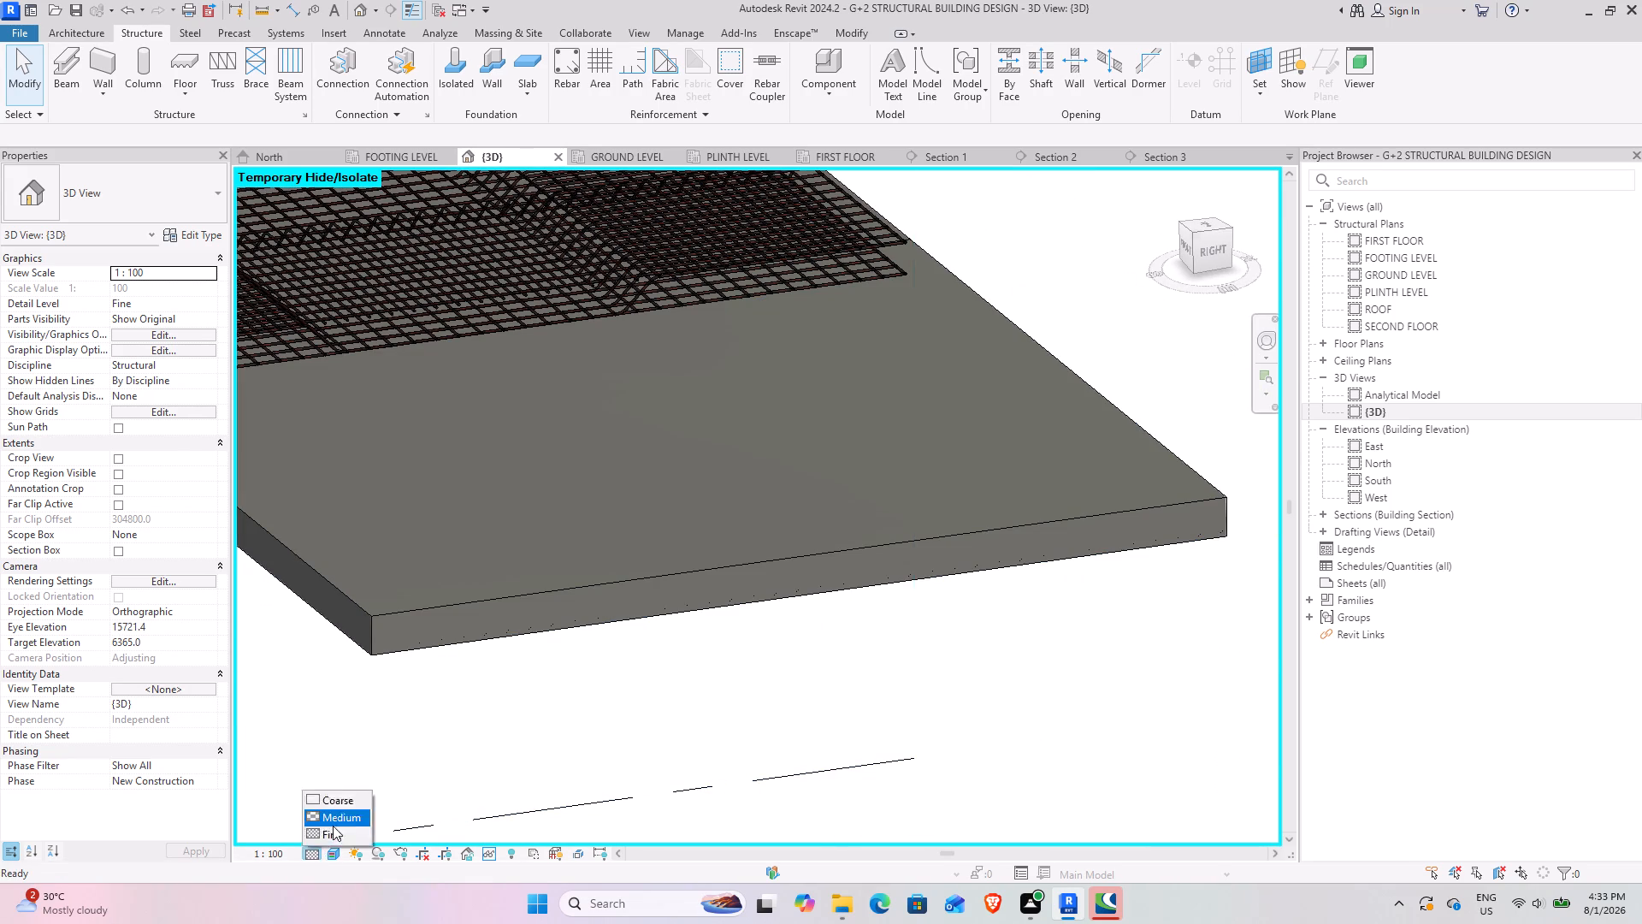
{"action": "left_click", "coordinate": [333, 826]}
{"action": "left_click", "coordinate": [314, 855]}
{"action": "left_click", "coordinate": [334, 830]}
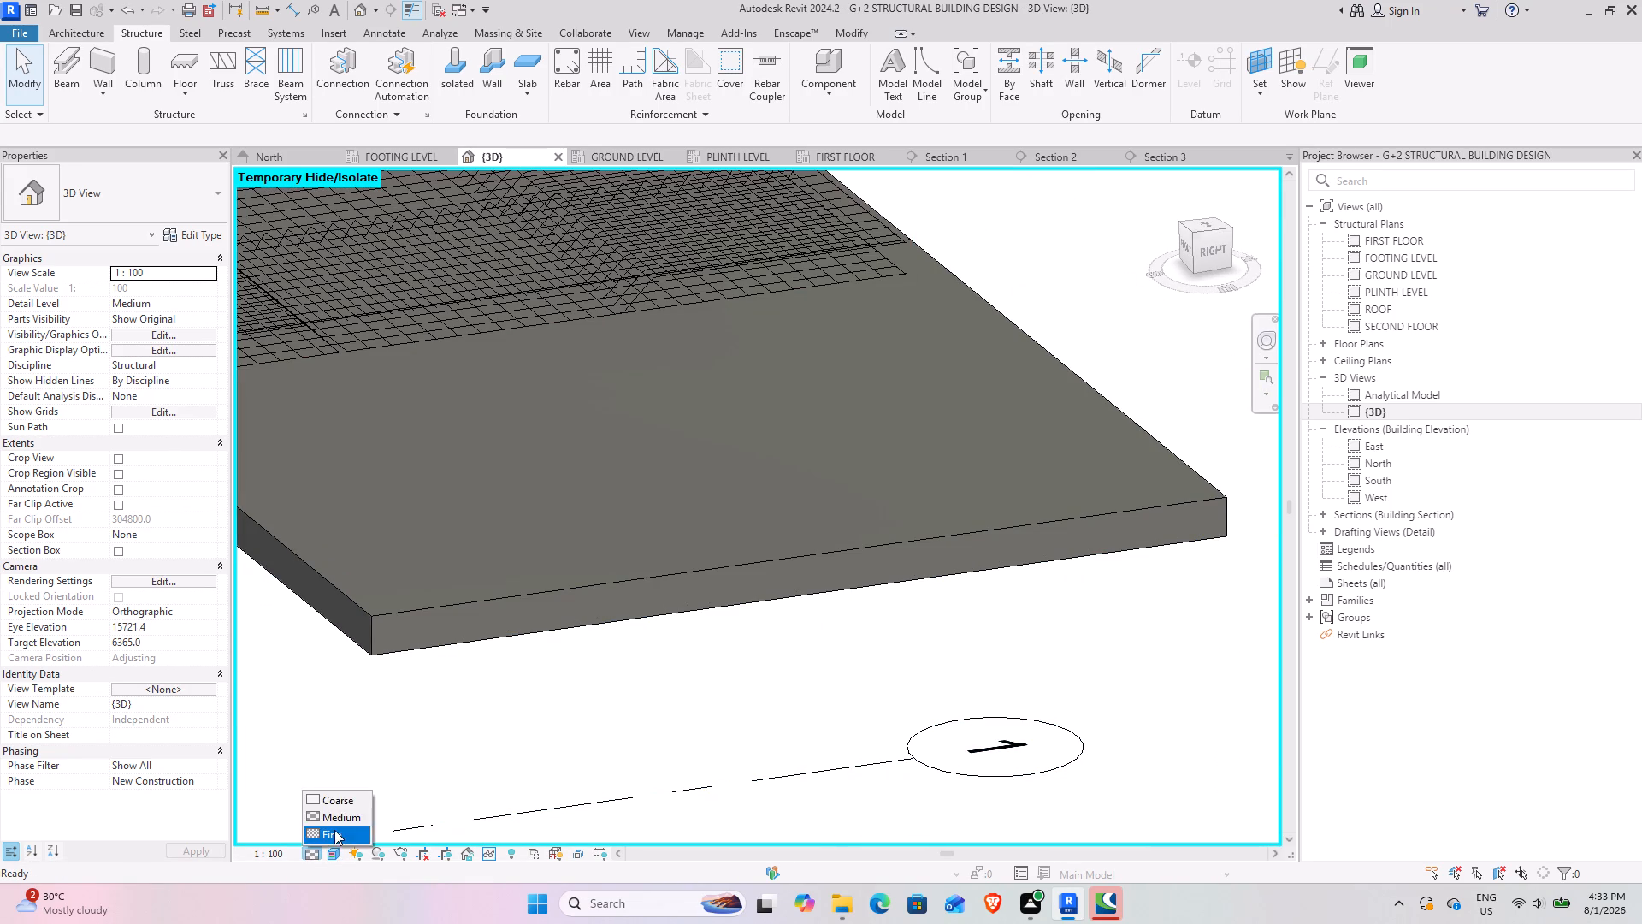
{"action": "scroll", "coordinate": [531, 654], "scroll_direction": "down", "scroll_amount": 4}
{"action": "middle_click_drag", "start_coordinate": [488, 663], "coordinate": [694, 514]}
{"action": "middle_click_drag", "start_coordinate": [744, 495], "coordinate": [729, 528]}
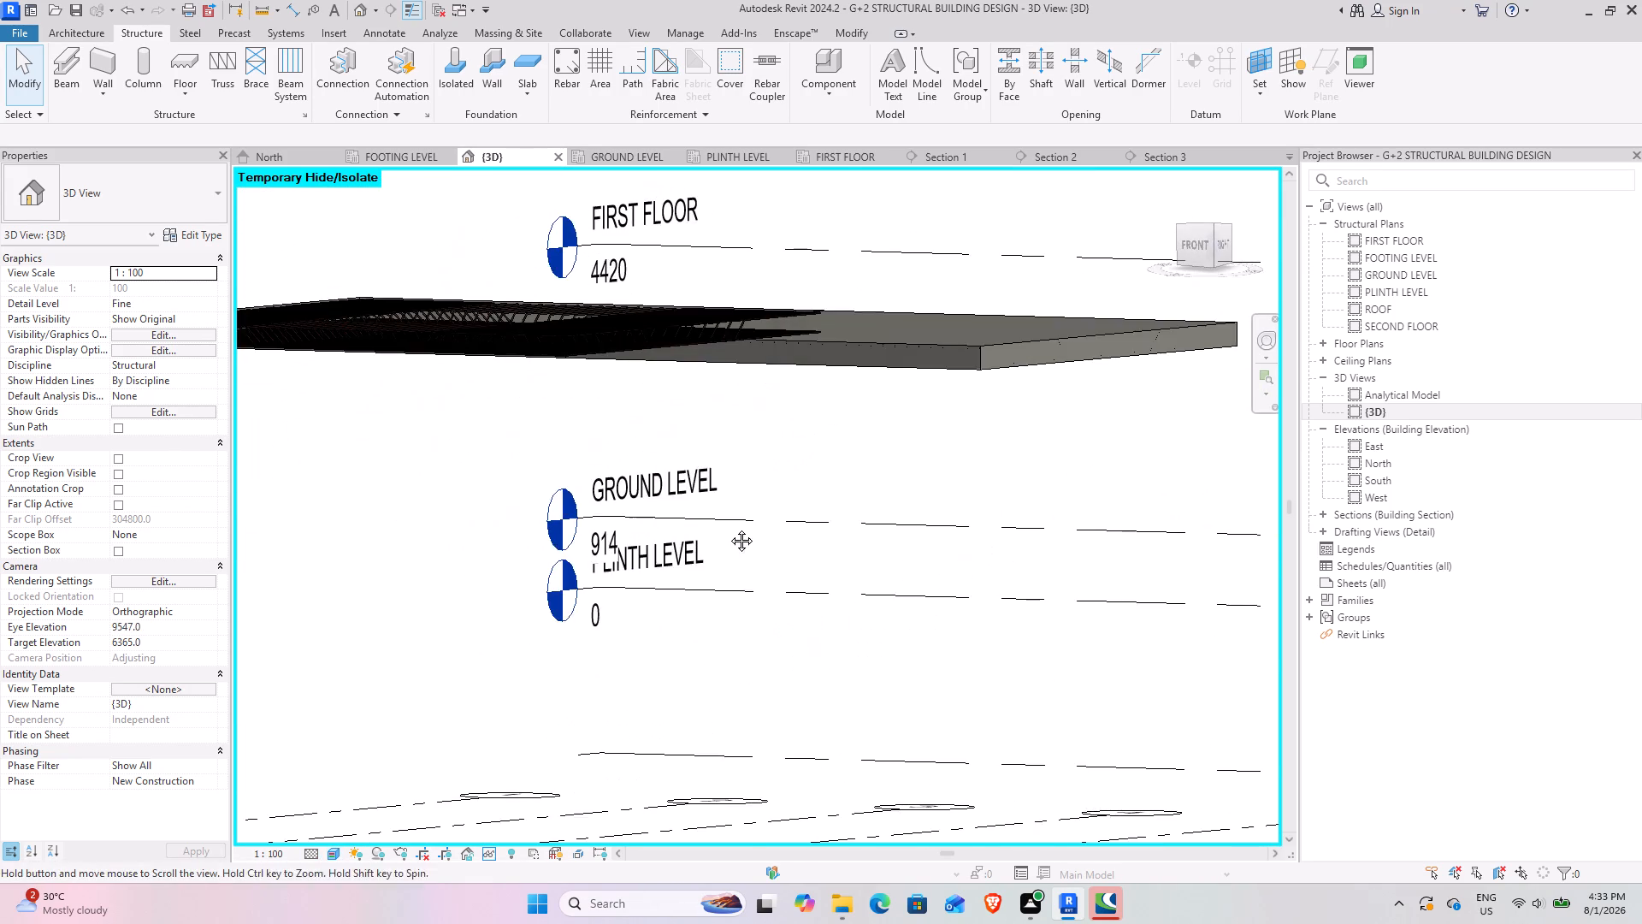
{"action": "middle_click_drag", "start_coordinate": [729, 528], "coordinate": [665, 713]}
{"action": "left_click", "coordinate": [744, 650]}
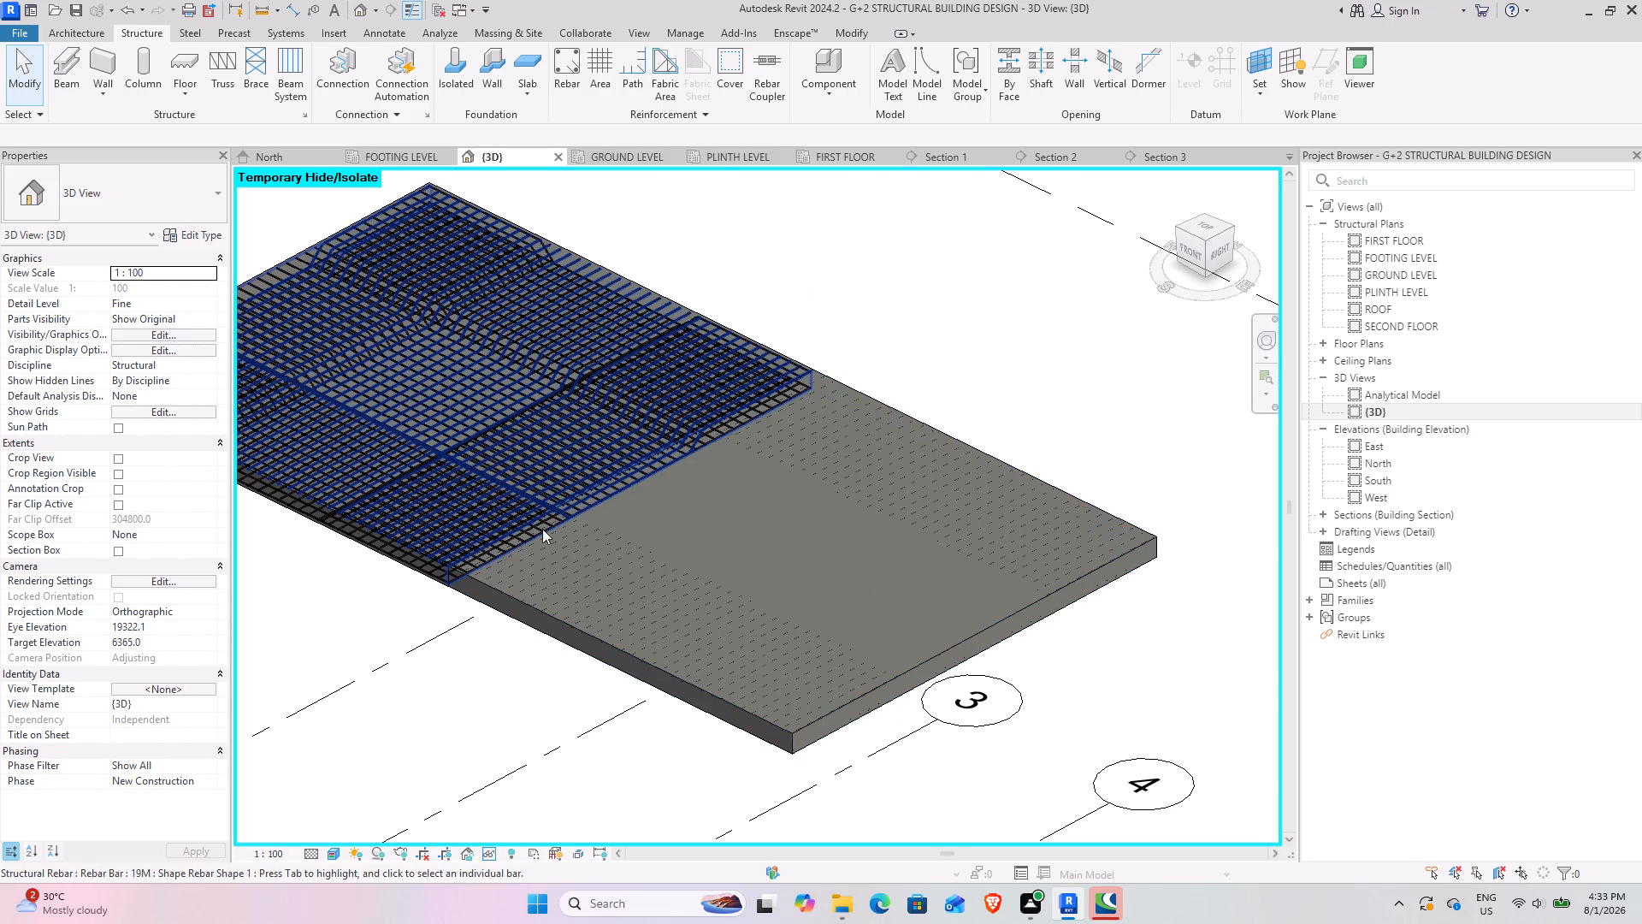
From Section 3, set the cranked bar set to show unobscured in the {3D} view.
{"action": "left_click", "coordinate": [1160, 151]}
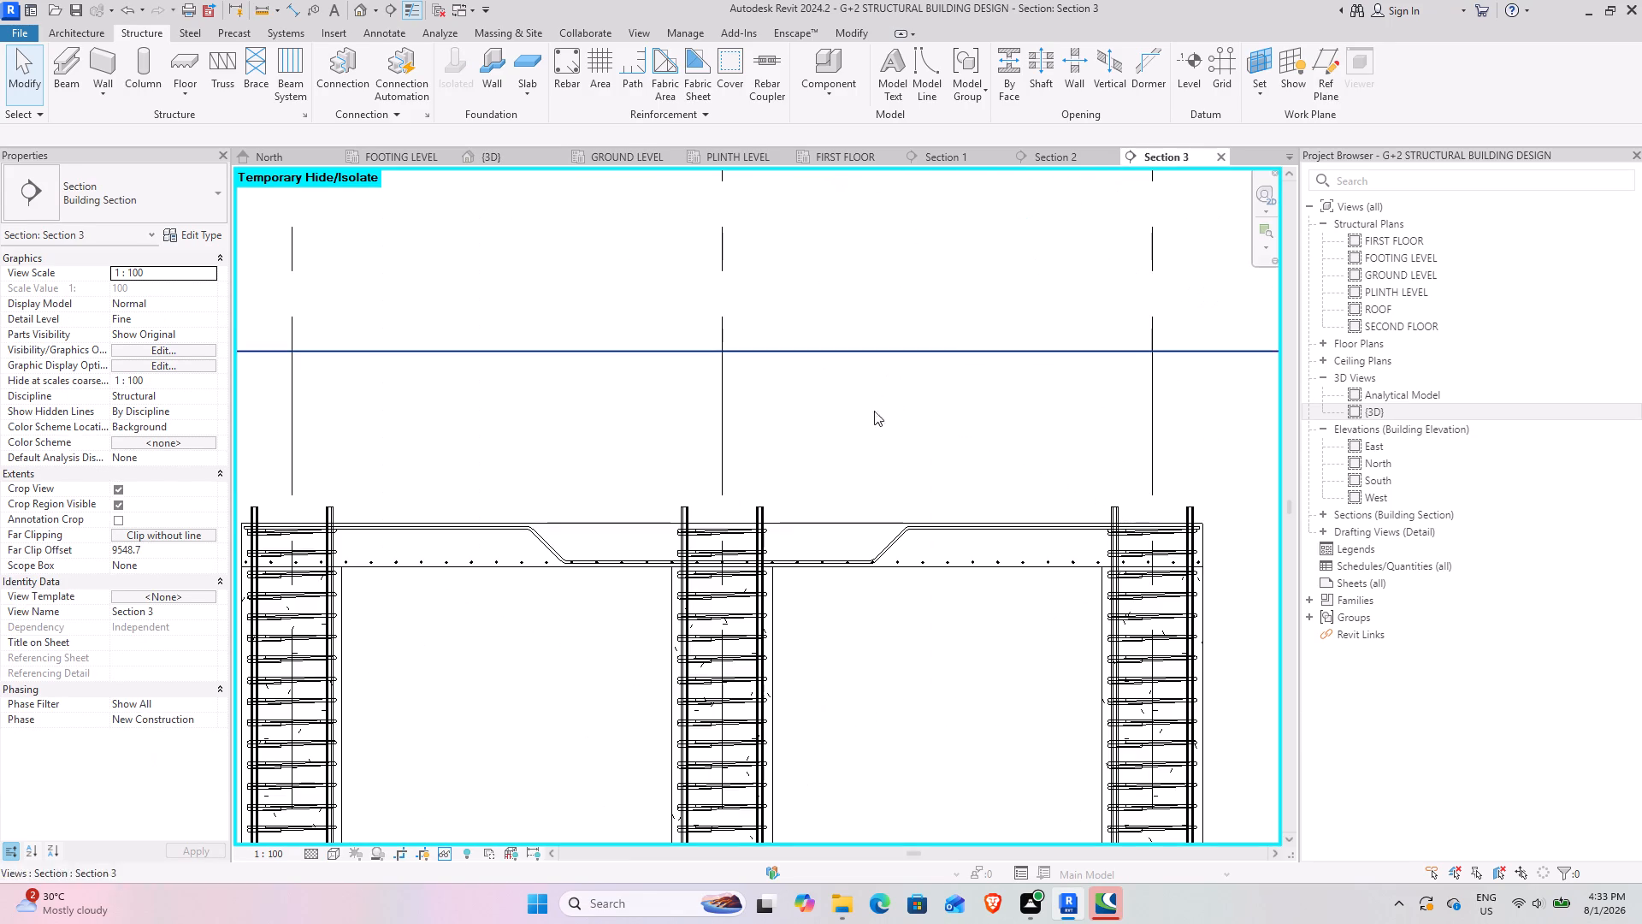
{"action": "left_click", "coordinate": [850, 569]}
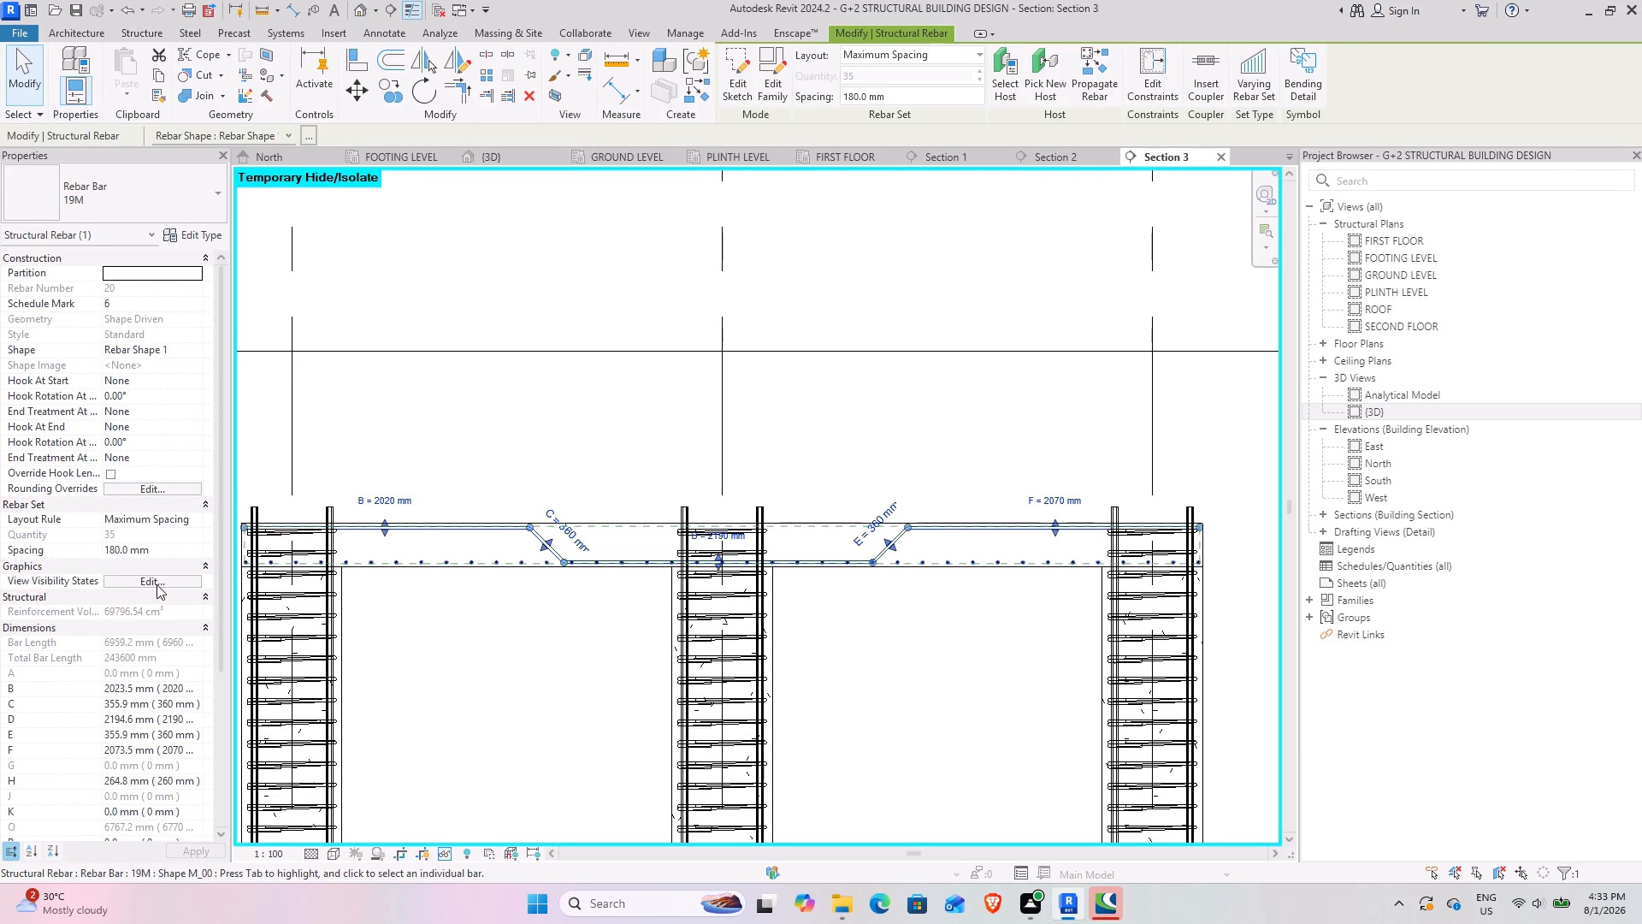
{"action": "left_click", "coordinate": [157, 584]}
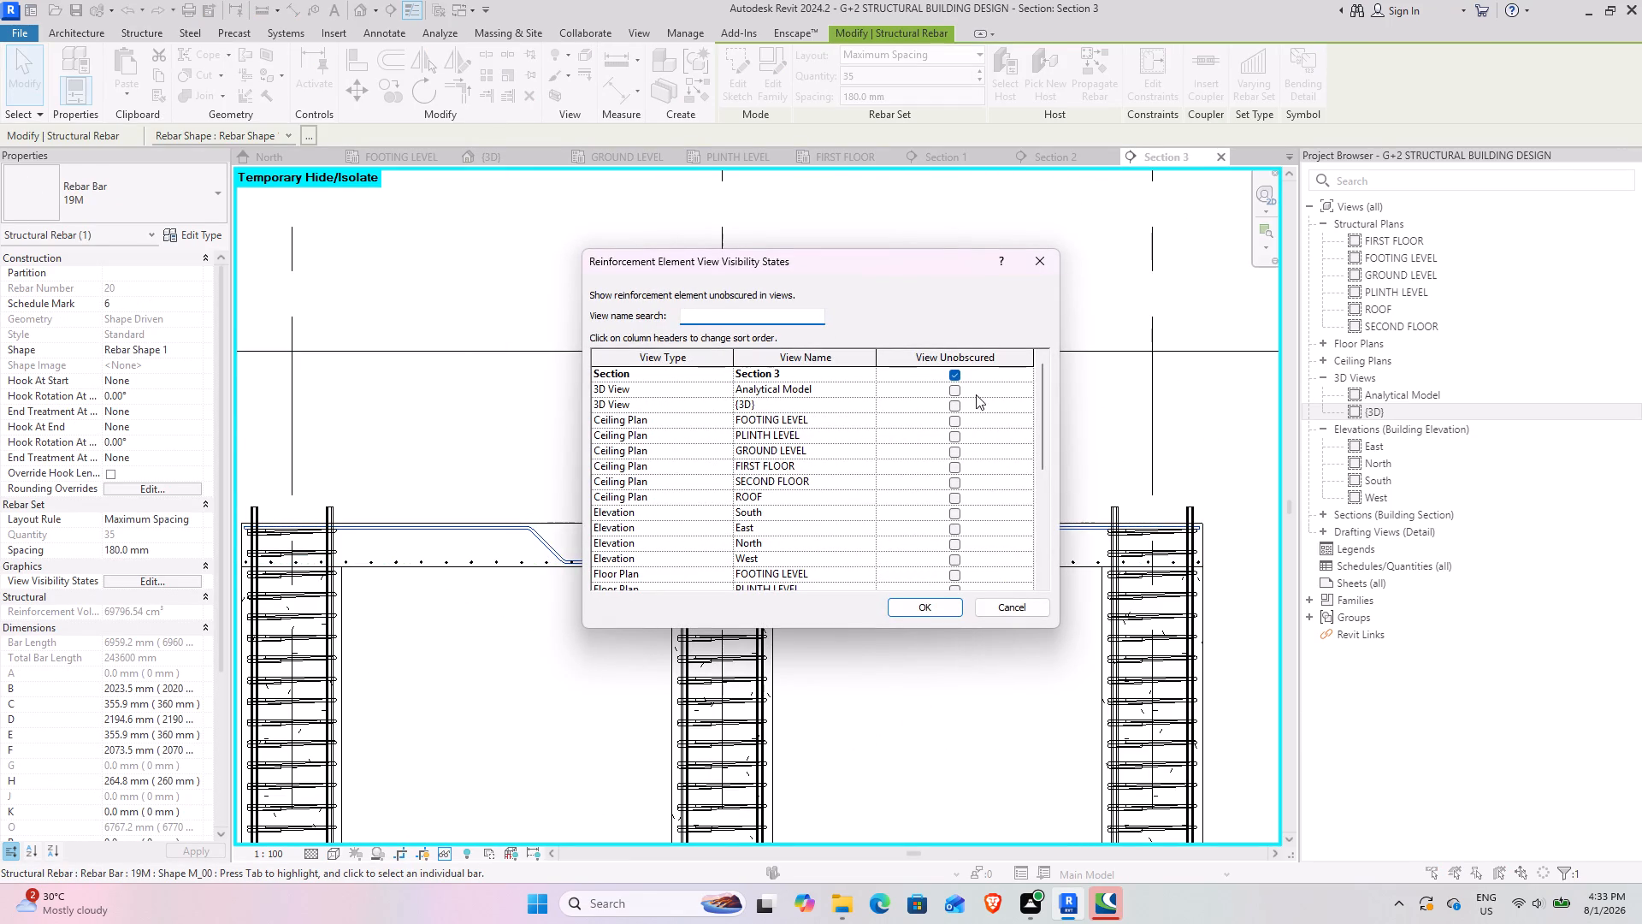
{"action": "left_click", "coordinate": [953, 407]}
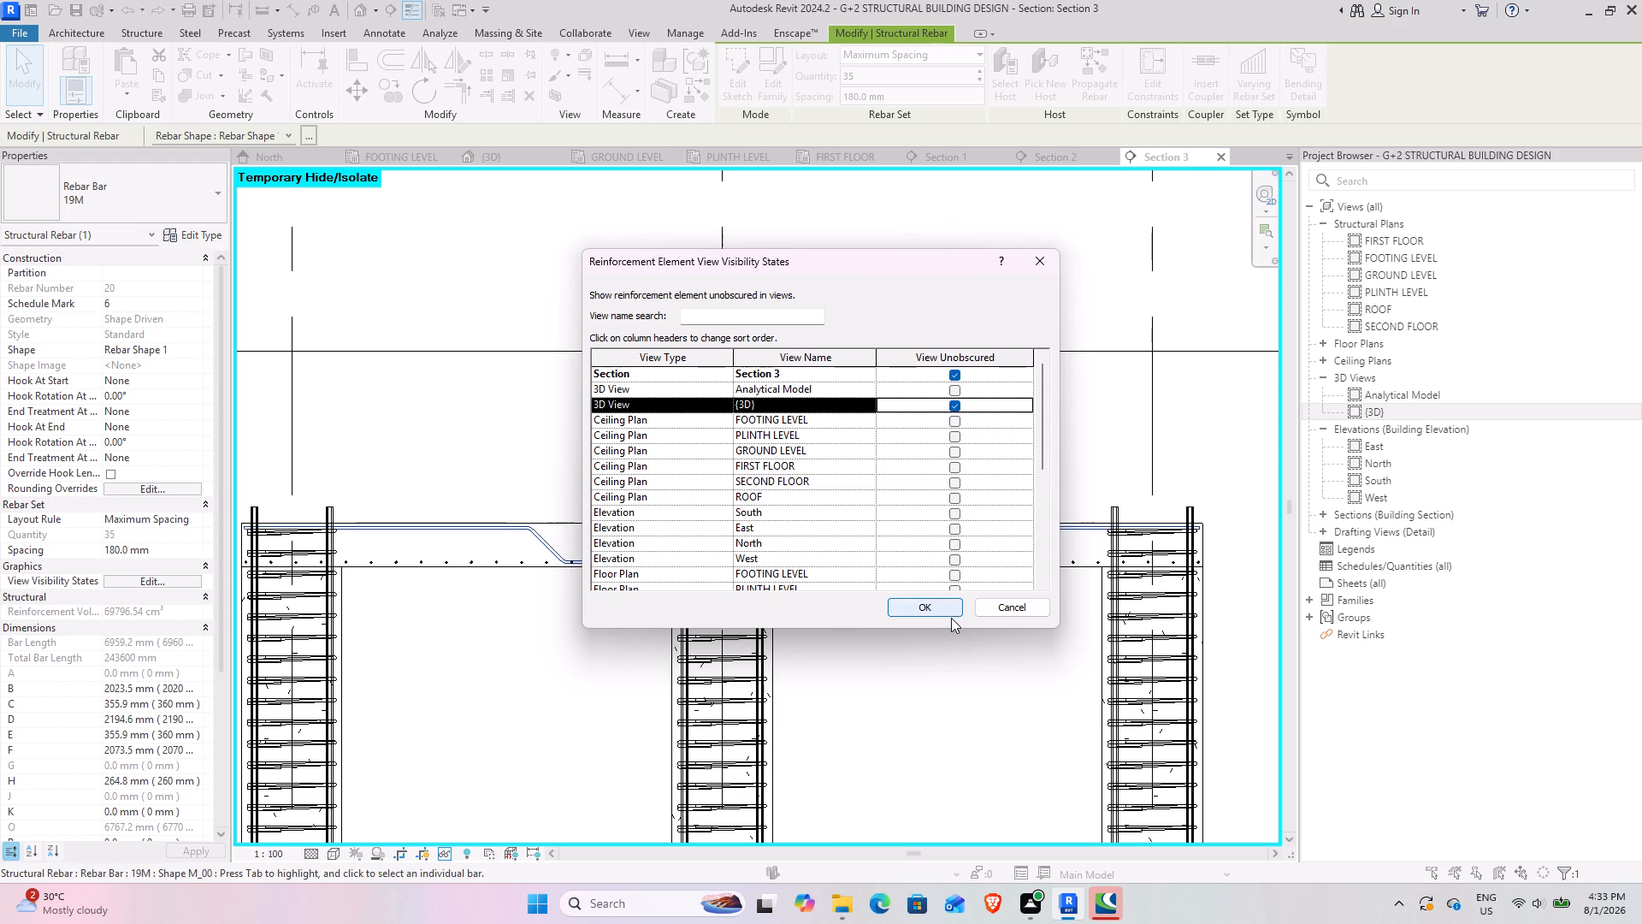
{"action": "left_click", "coordinate": [946, 611]}
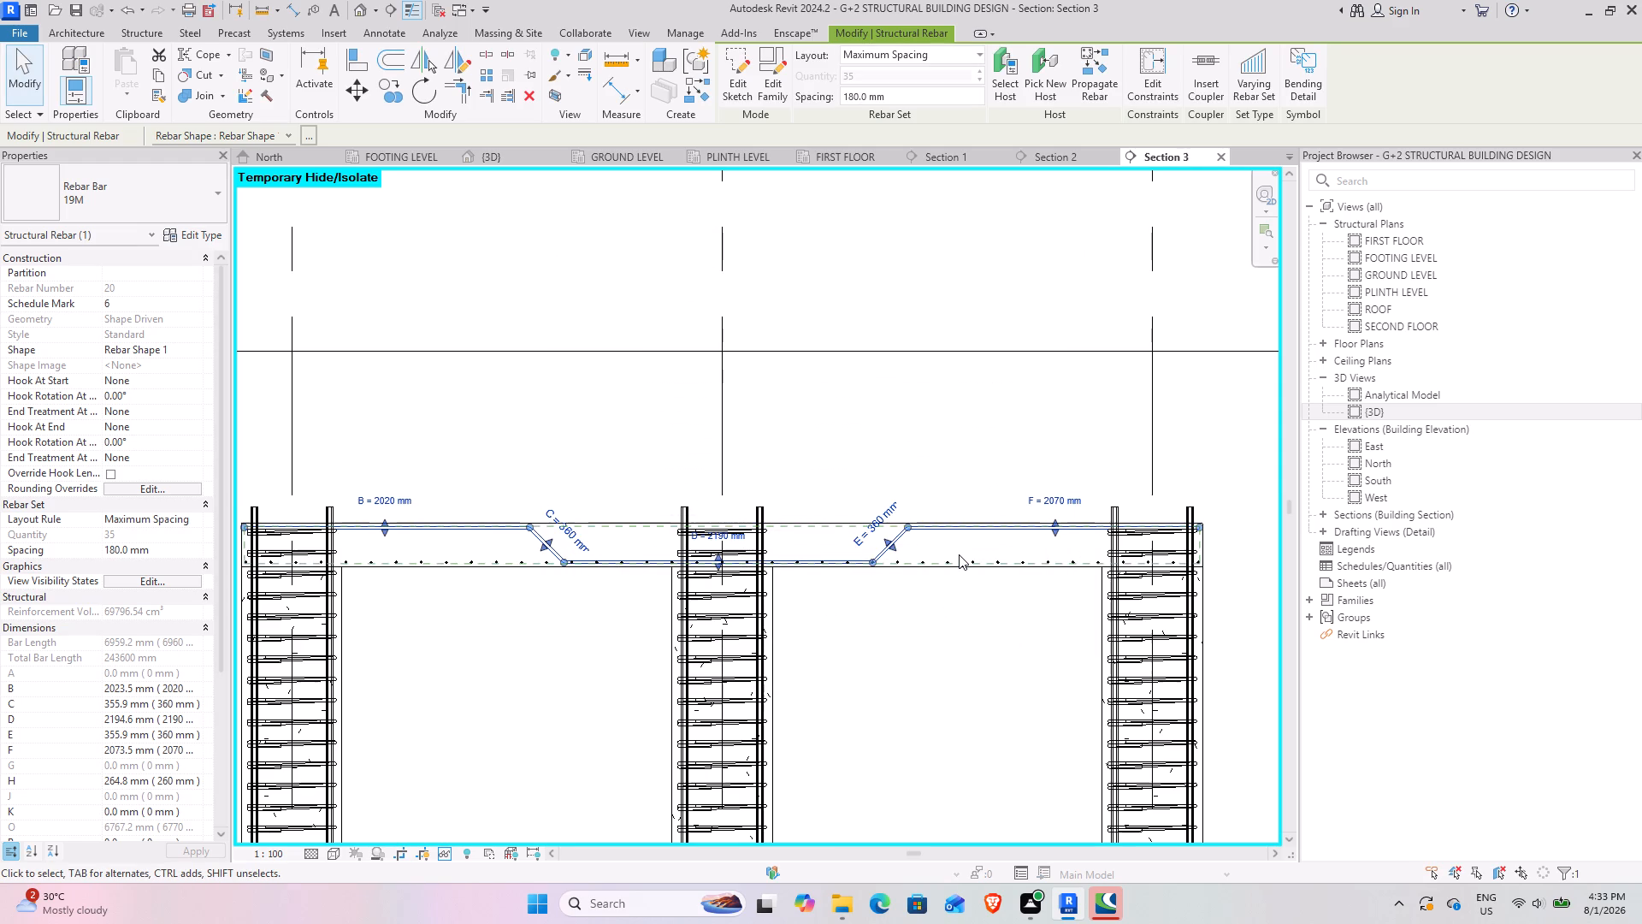
Set the slab's straight bottom bar set to show unobscured in the {3D} view.
{"action": "left_click", "coordinate": [954, 561]}
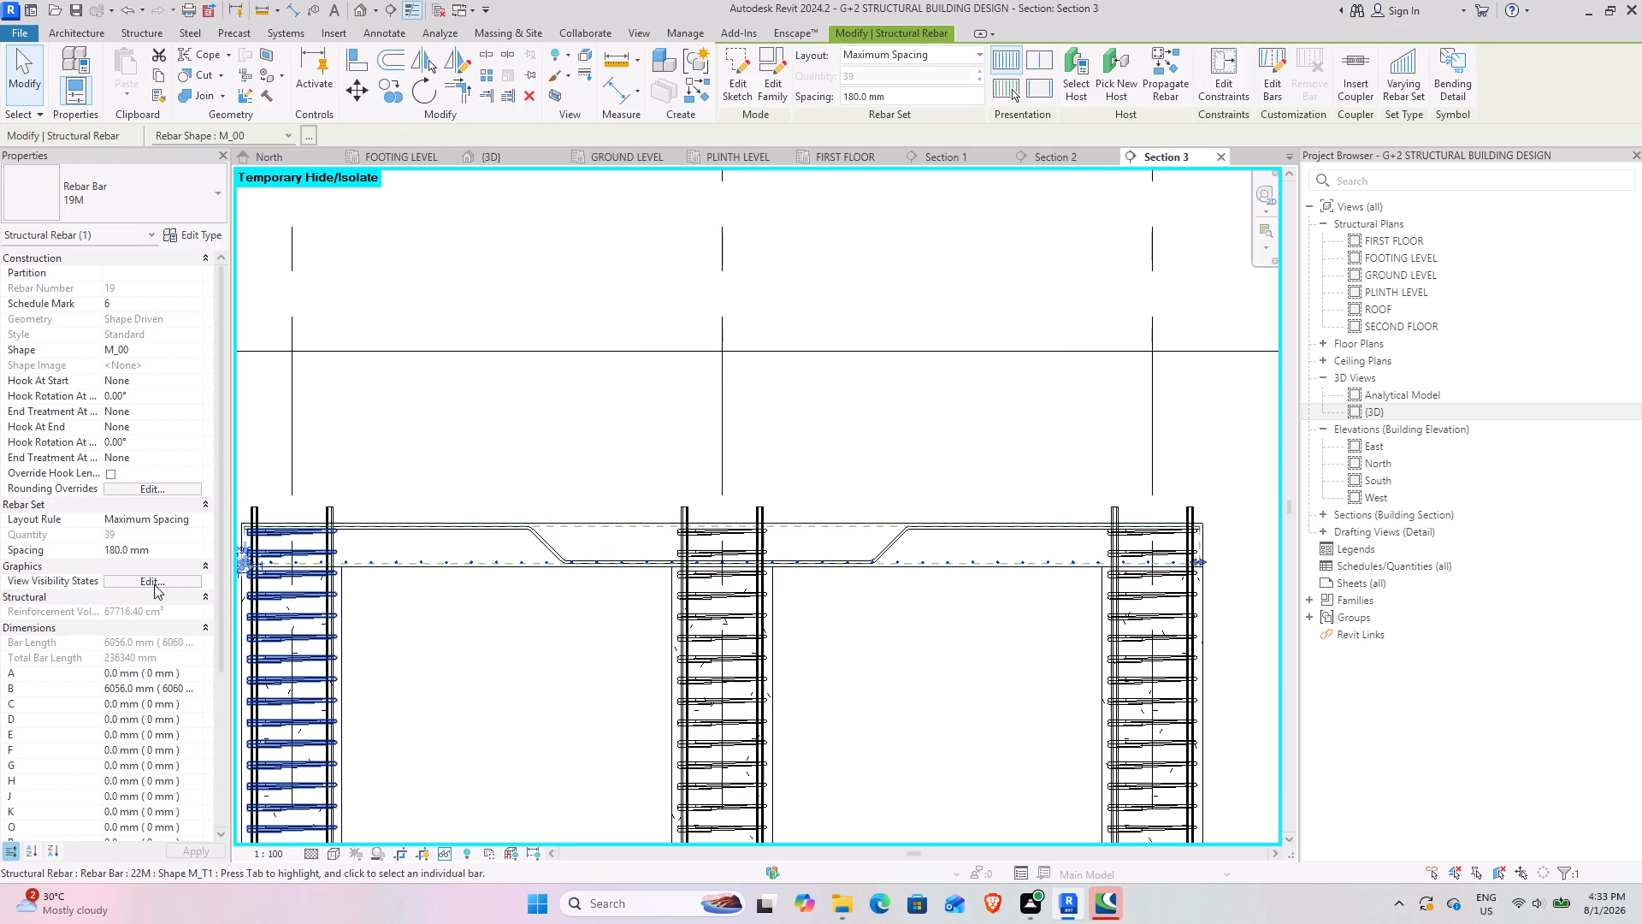
{"action": "left_click", "coordinate": [157, 581]}
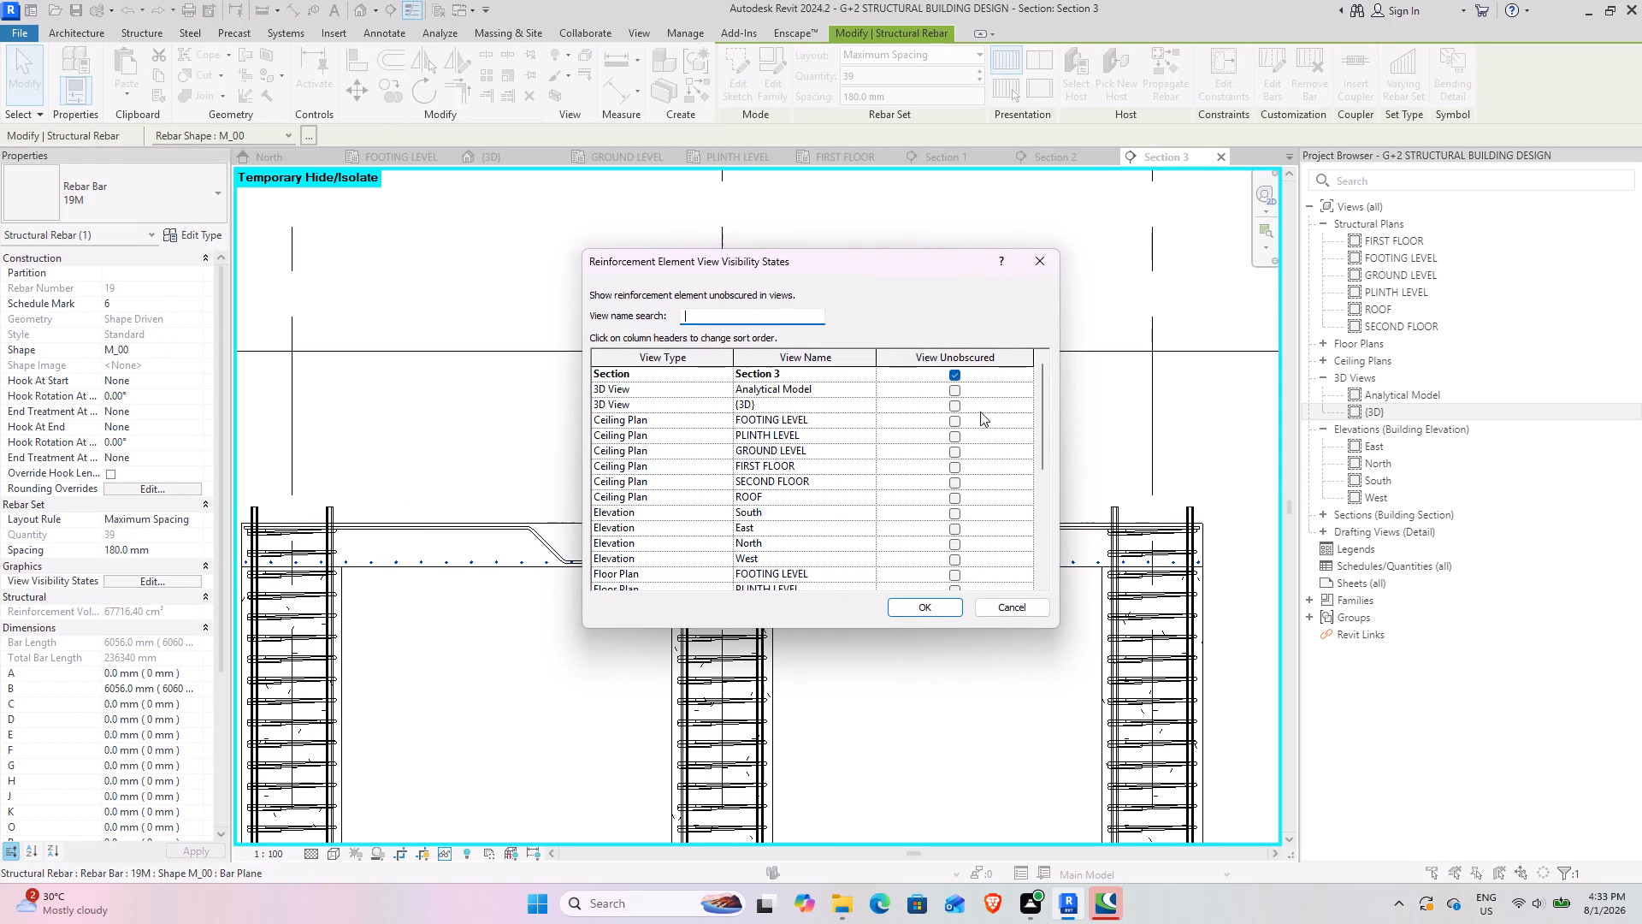
{"action": "left_click", "coordinate": [953, 403]}
{"action": "left_click", "coordinate": [919, 598]}
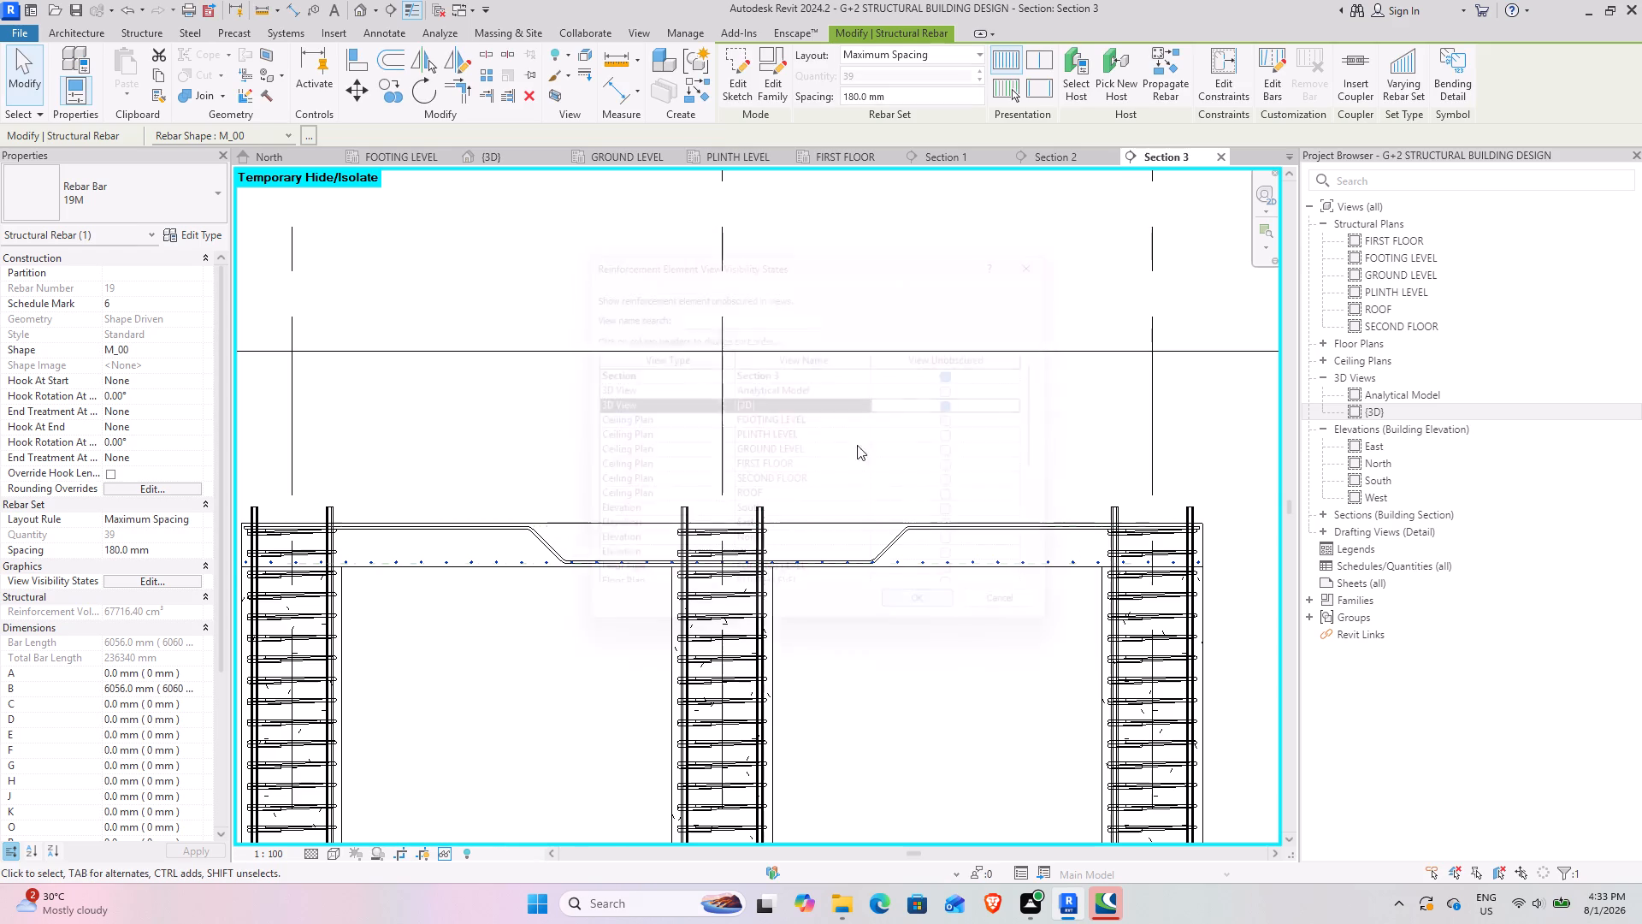
Examine the cranked and straight bars of both first-floor slabs from several angles in the 3D view.
{"action": "left_click", "coordinate": [499, 153]}
{"action": "scroll", "coordinate": [771, 450], "scroll_direction": "down", "scroll_amount": 2}
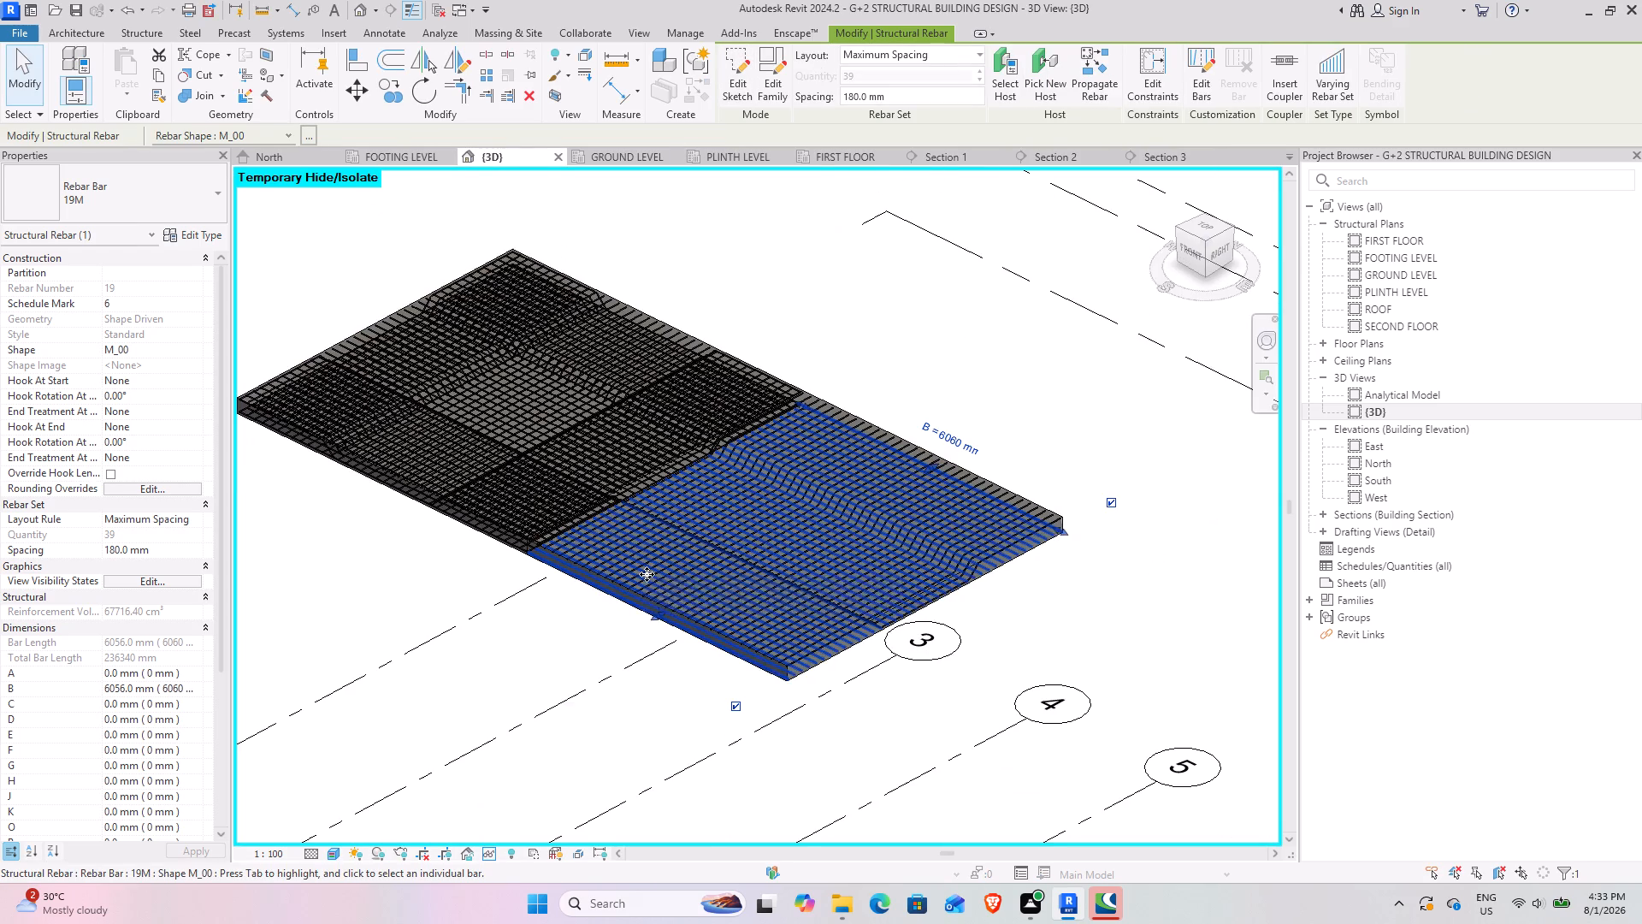
{"action": "middle_click_drag", "start_coordinate": [647, 575], "coordinate": [1083, 607], "text": "shift"}
{"action": "scroll", "coordinate": [705, 597], "scroll_direction": "up", "scroll_amount": 4}
{"action": "middle_click_drag", "start_coordinate": [560, 621], "coordinate": [488, 487], "text": "shift"}
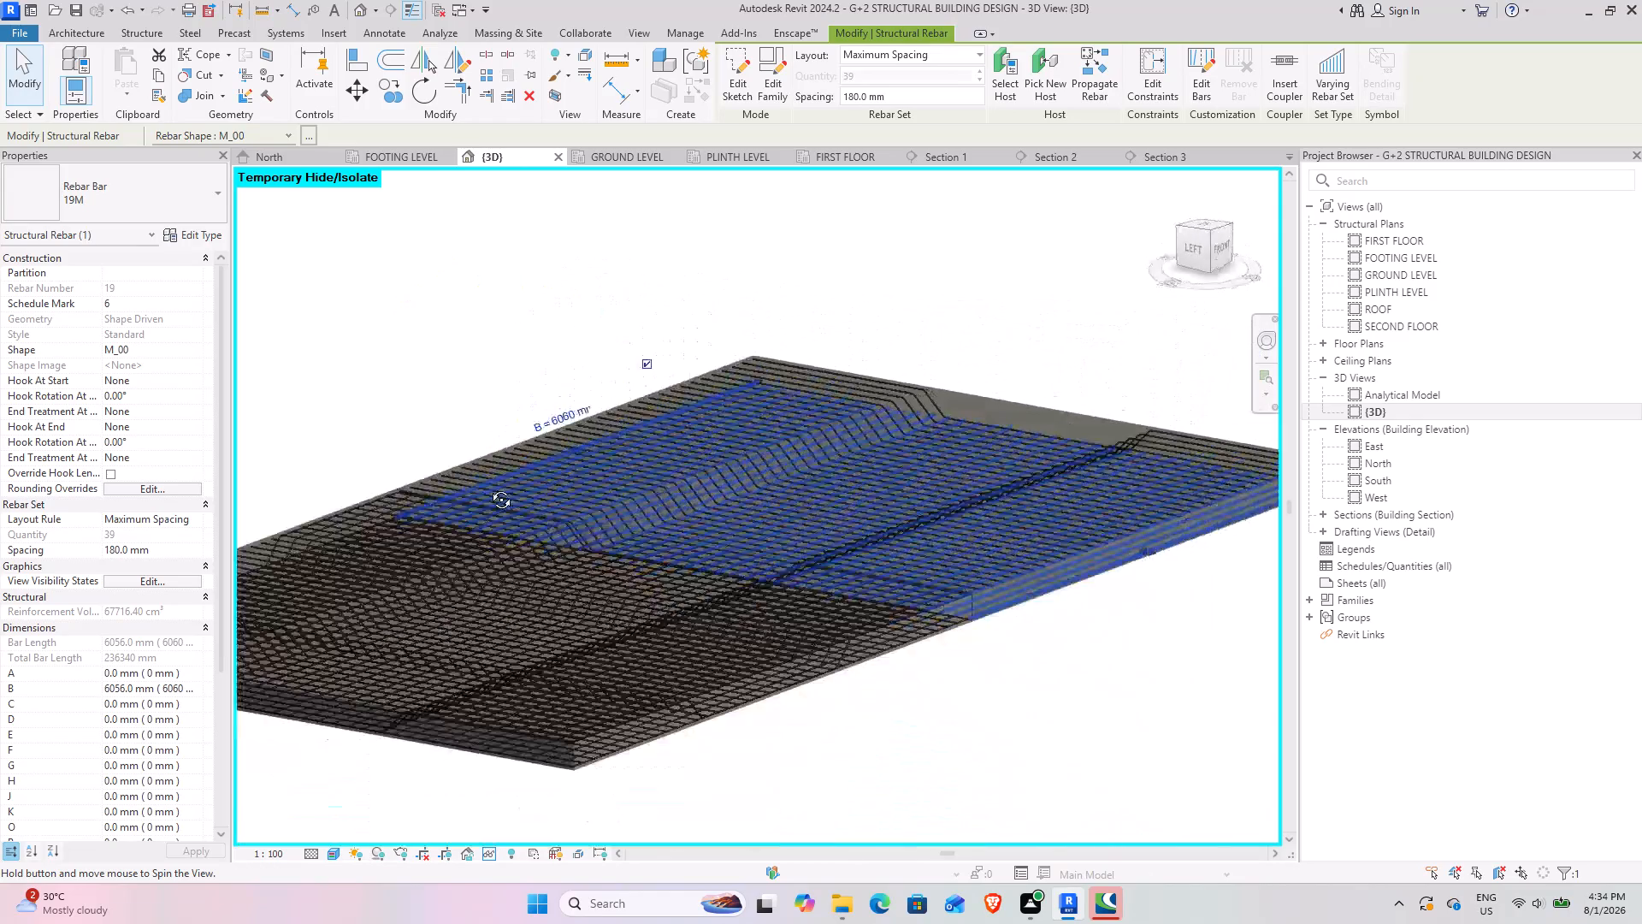
{"action": "middle_click_drag", "start_coordinate": [488, 487], "coordinate": [403, 474], "text": "shift"}
{"action": "middle_click_drag", "start_coordinate": [667, 566], "coordinate": [533, 521], "text": "shift"}
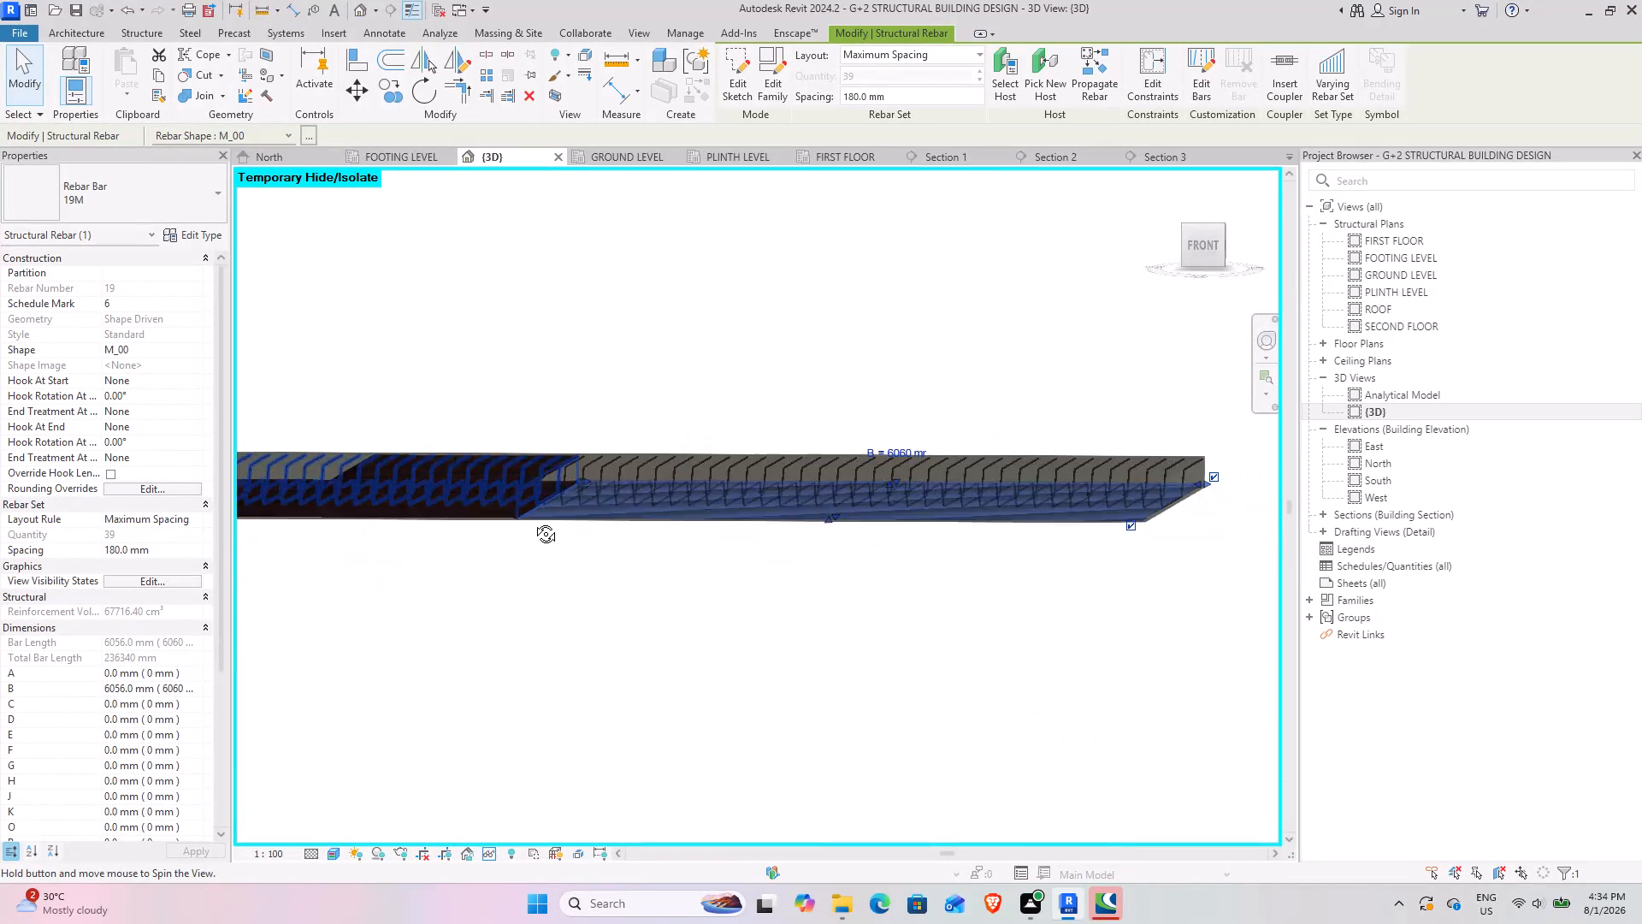
{"action": "middle_click_drag", "start_coordinate": [533, 521], "coordinate": [458, 594], "text": "shift"}
{"action": "middle_click_drag", "start_coordinate": [861, 578], "coordinate": [759, 543], "text": "shift"}
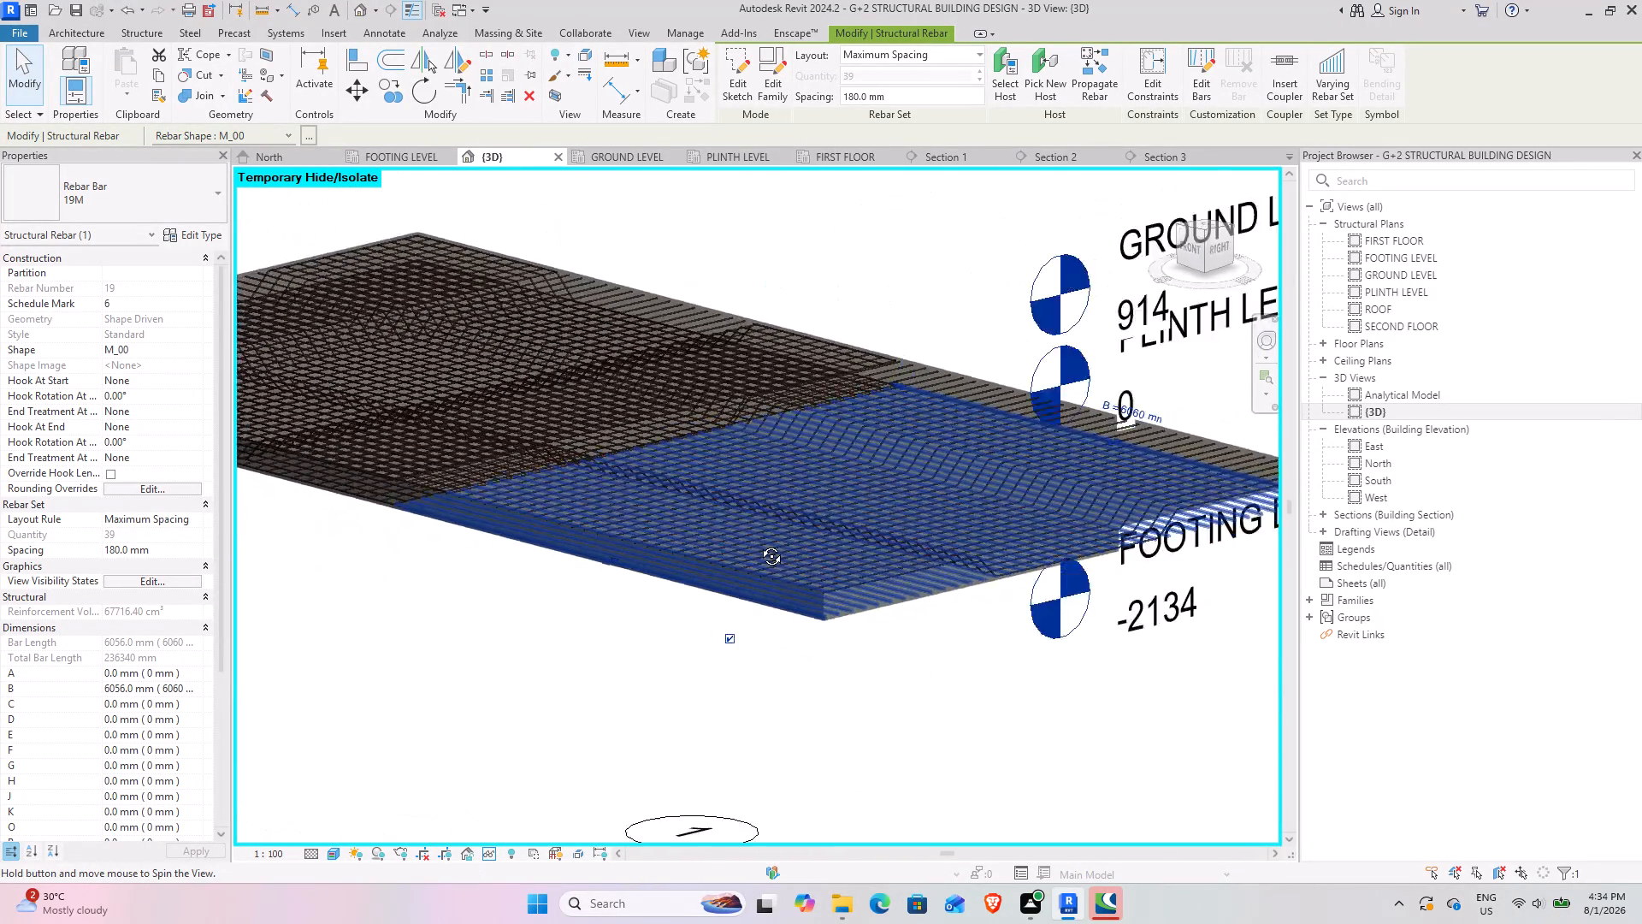
{"action": "middle_click_drag", "start_coordinate": [759, 543], "coordinate": [642, 624], "text": "shift"}
{"action": "middle_click_drag", "start_coordinate": [722, 629], "coordinate": [682, 583], "text": "shift"}
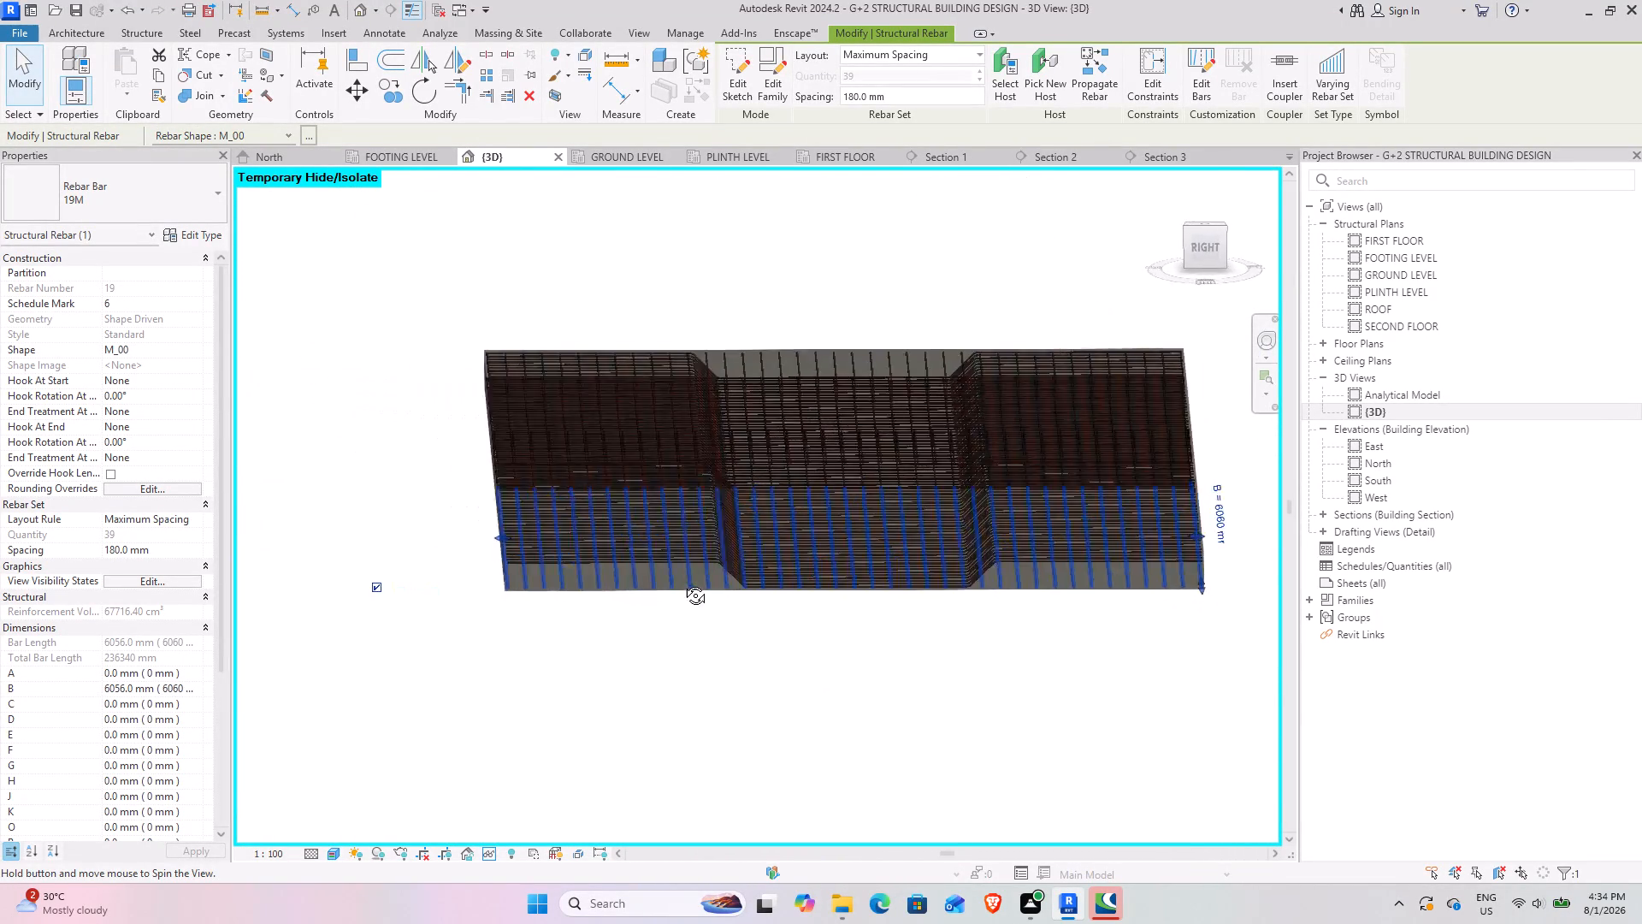
{"action": "middle_click_drag", "start_coordinate": [682, 583], "coordinate": [676, 746], "text": "shift"}
{"action": "middle_click_drag", "start_coordinate": [718, 708], "coordinate": [738, 658], "text": "shift"}
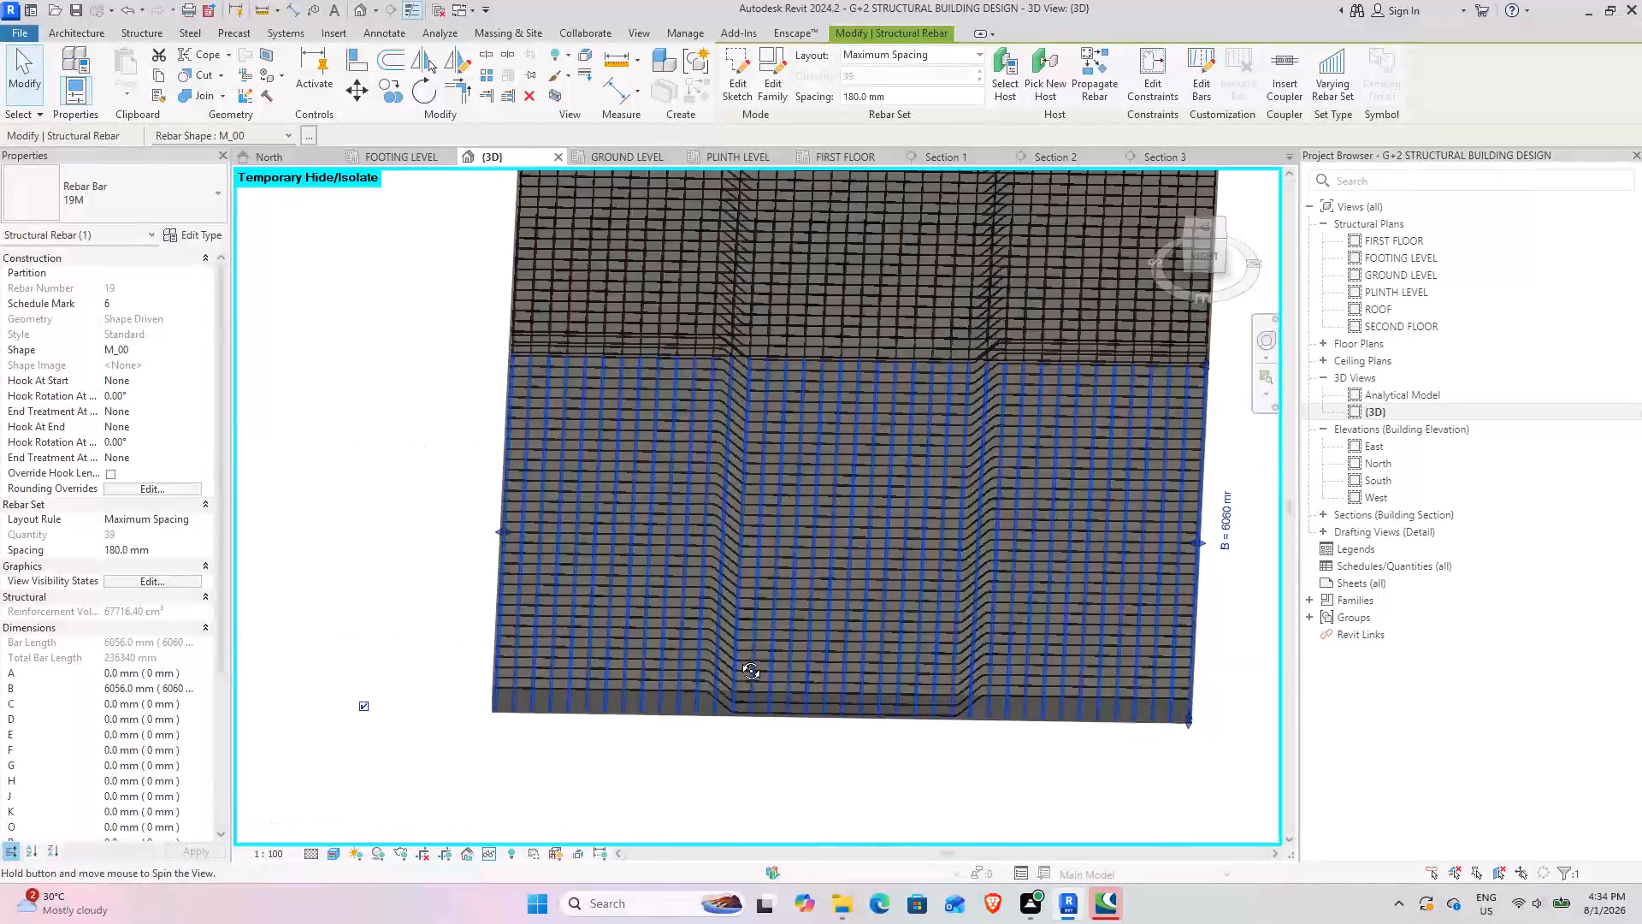
{"action": "middle_click_drag", "start_coordinate": [738, 658], "coordinate": [706, 635], "text": "shift"}
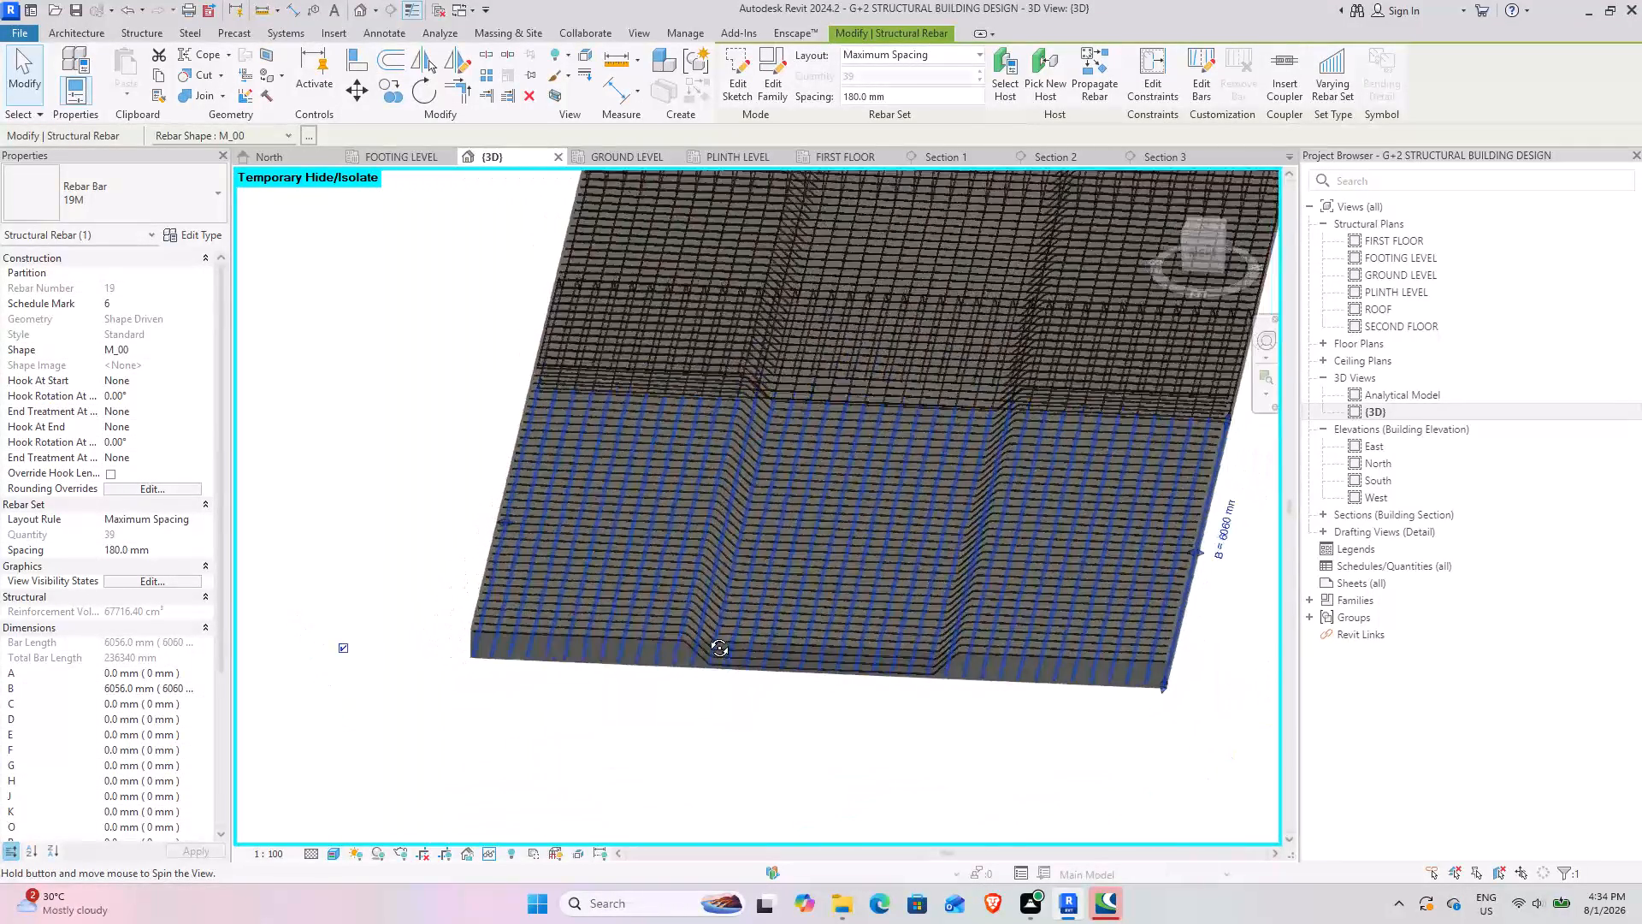
{"action": "middle_click_drag", "start_coordinate": [706, 635], "coordinate": [707, 691], "text": "shift"}
{"action": "middle_click_drag", "start_coordinate": [718, 660], "coordinate": [783, 605], "text": "shift"}
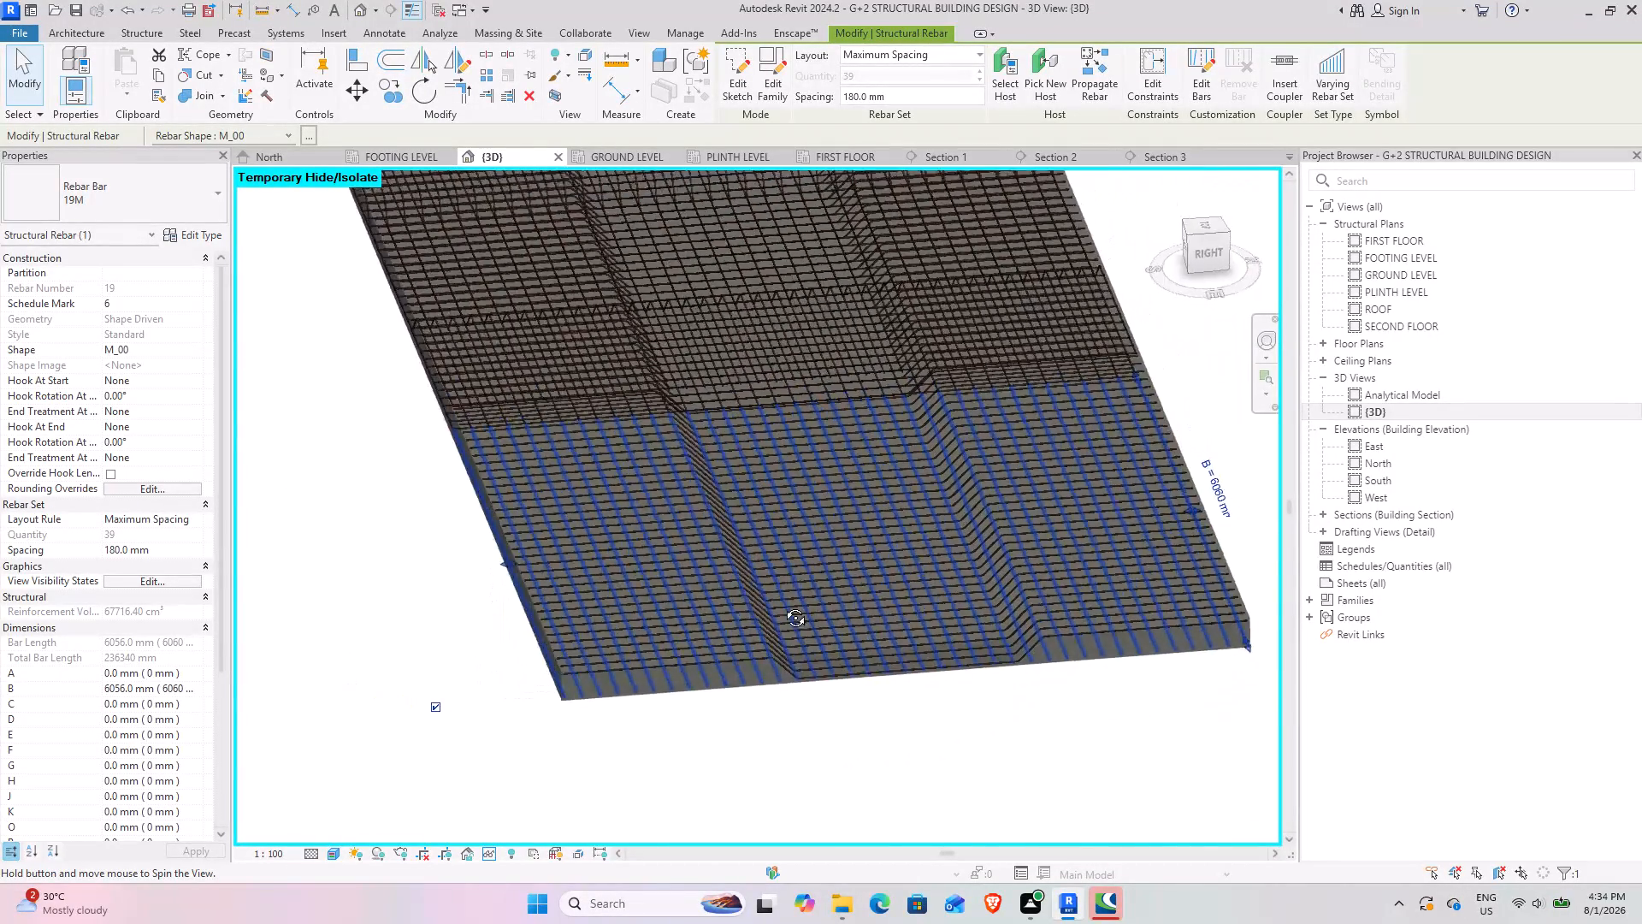
{"action": "middle_click_drag", "start_coordinate": [783, 605], "coordinate": [818, 578], "text": "shift"}
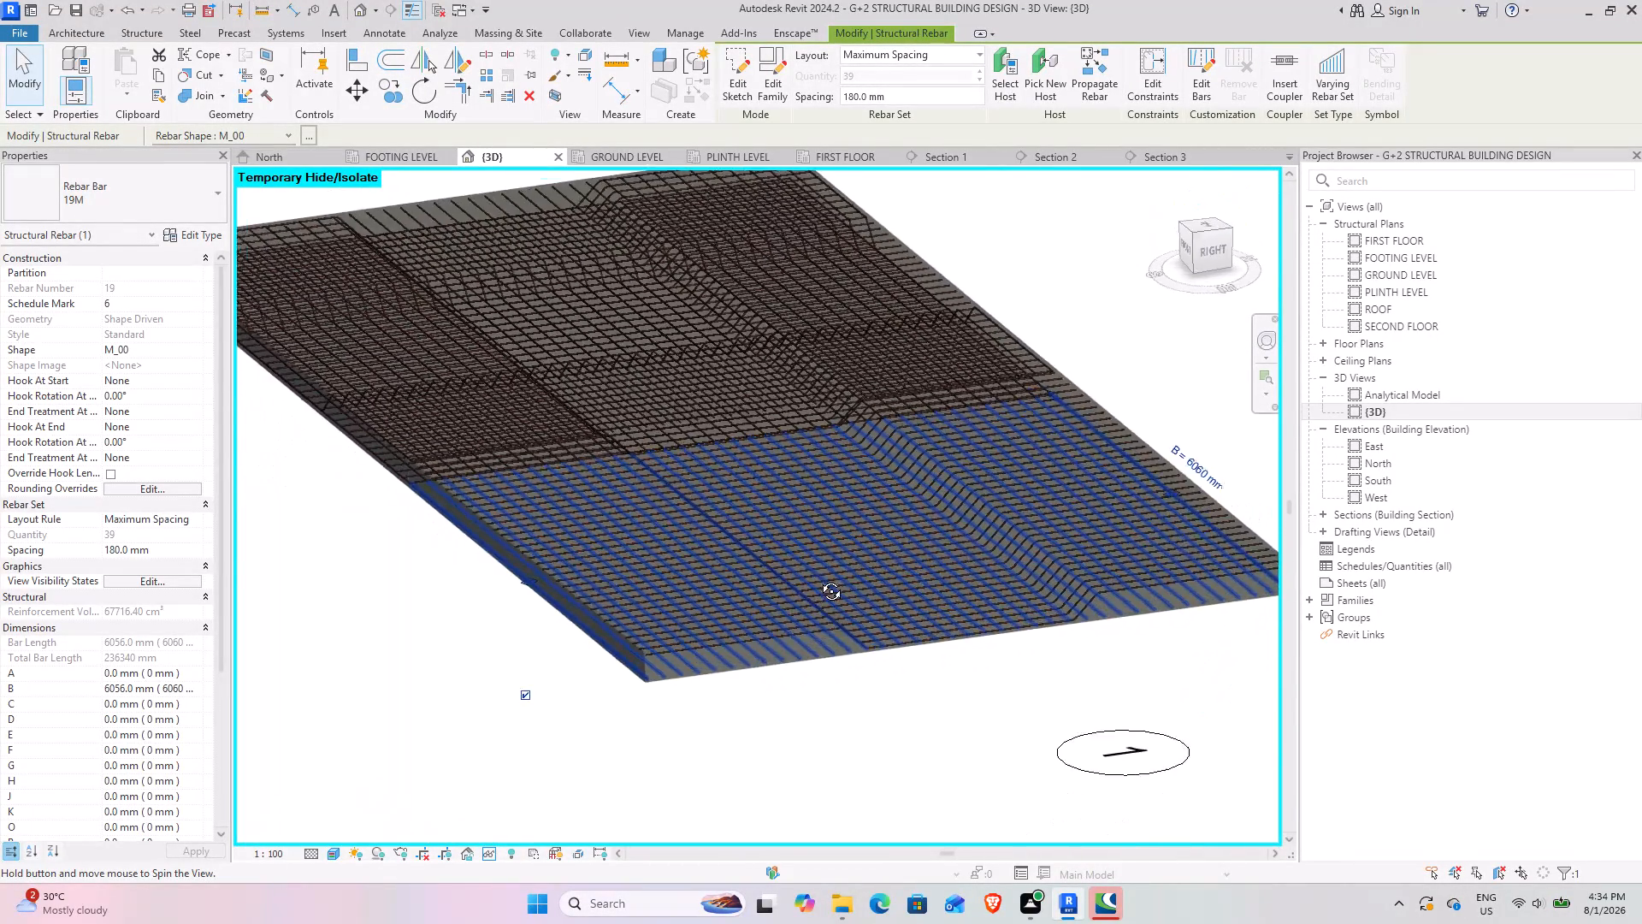
{"action": "middle_click_drag", "start_coordinate": [818, 578], "coordinate": [800, 629], "text": "shift"}
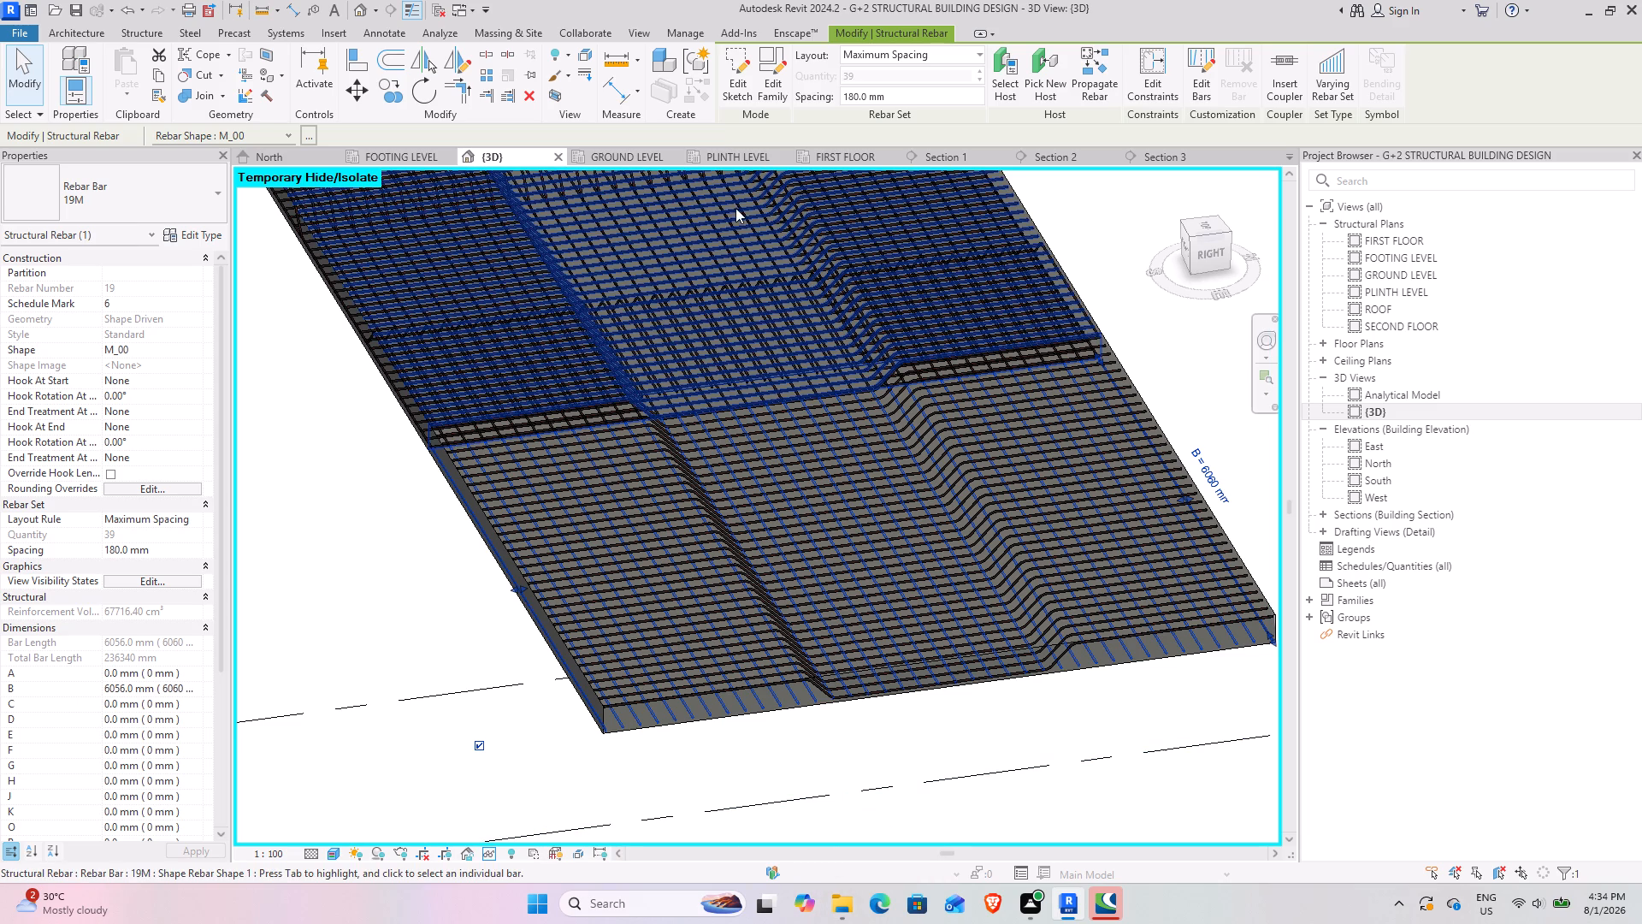
In the FIRST FLOOR plan, move the Section 2 line across so it cuts through the slab between grids 3 and 5.
{"action": "left_click", "coordinate": [827, 162]}
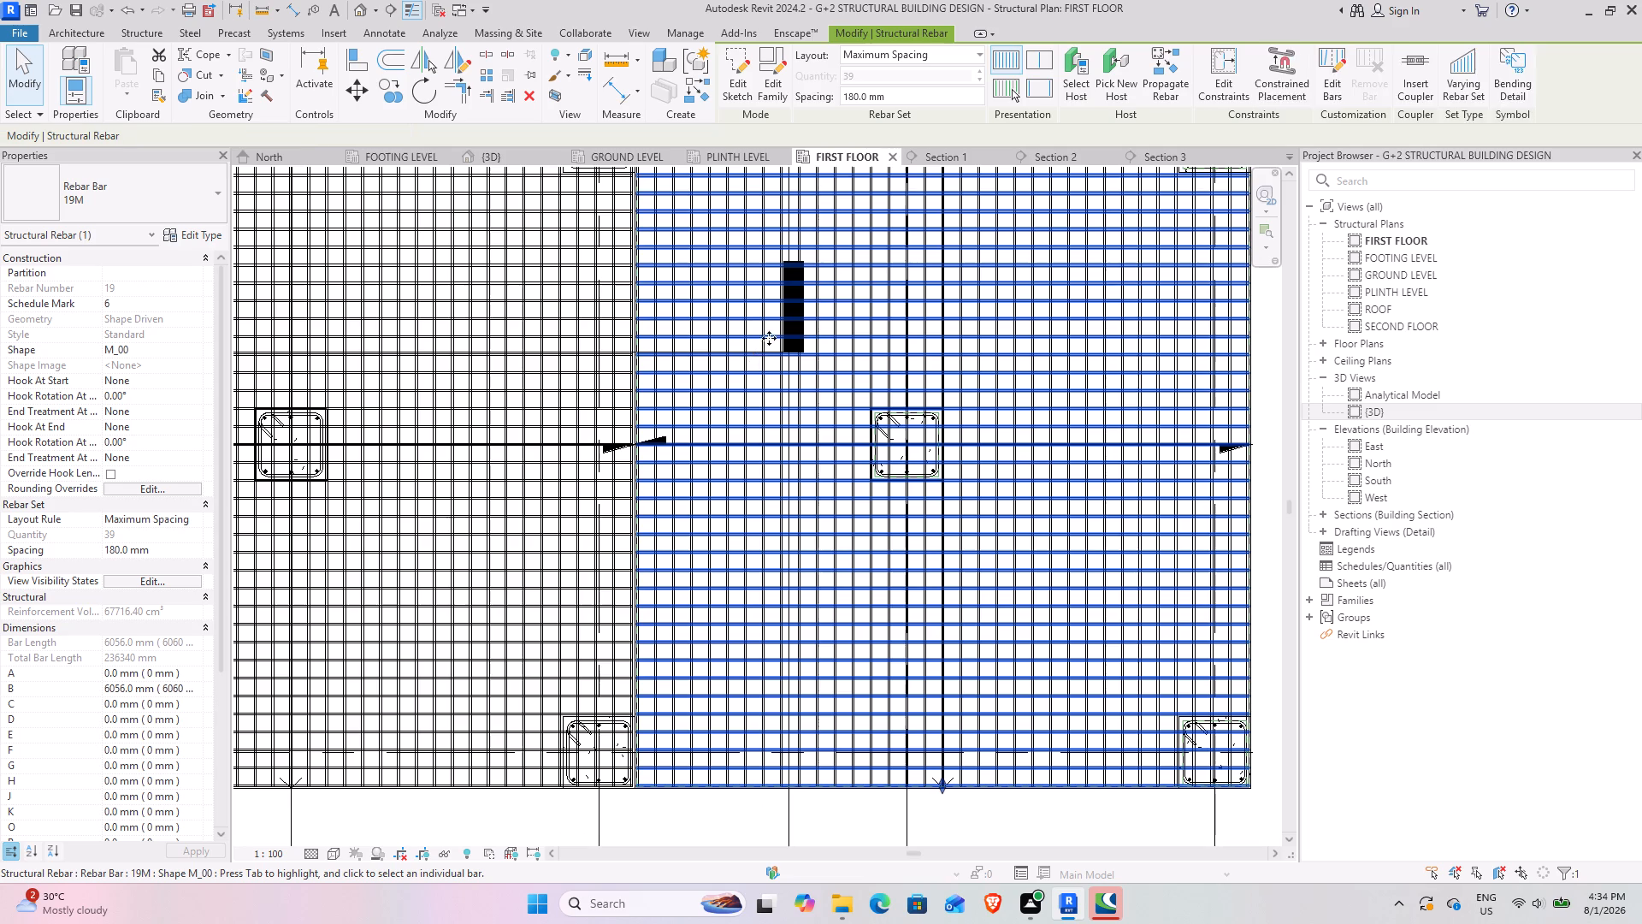
{"action": "scroll", "coordinate": [747, 506], "scroll_direction": "down", "scroll_amount": 7}
{"action": "middle_click_drag", "start_coordinate": [627, 454], "coordinate": [540, 431]}
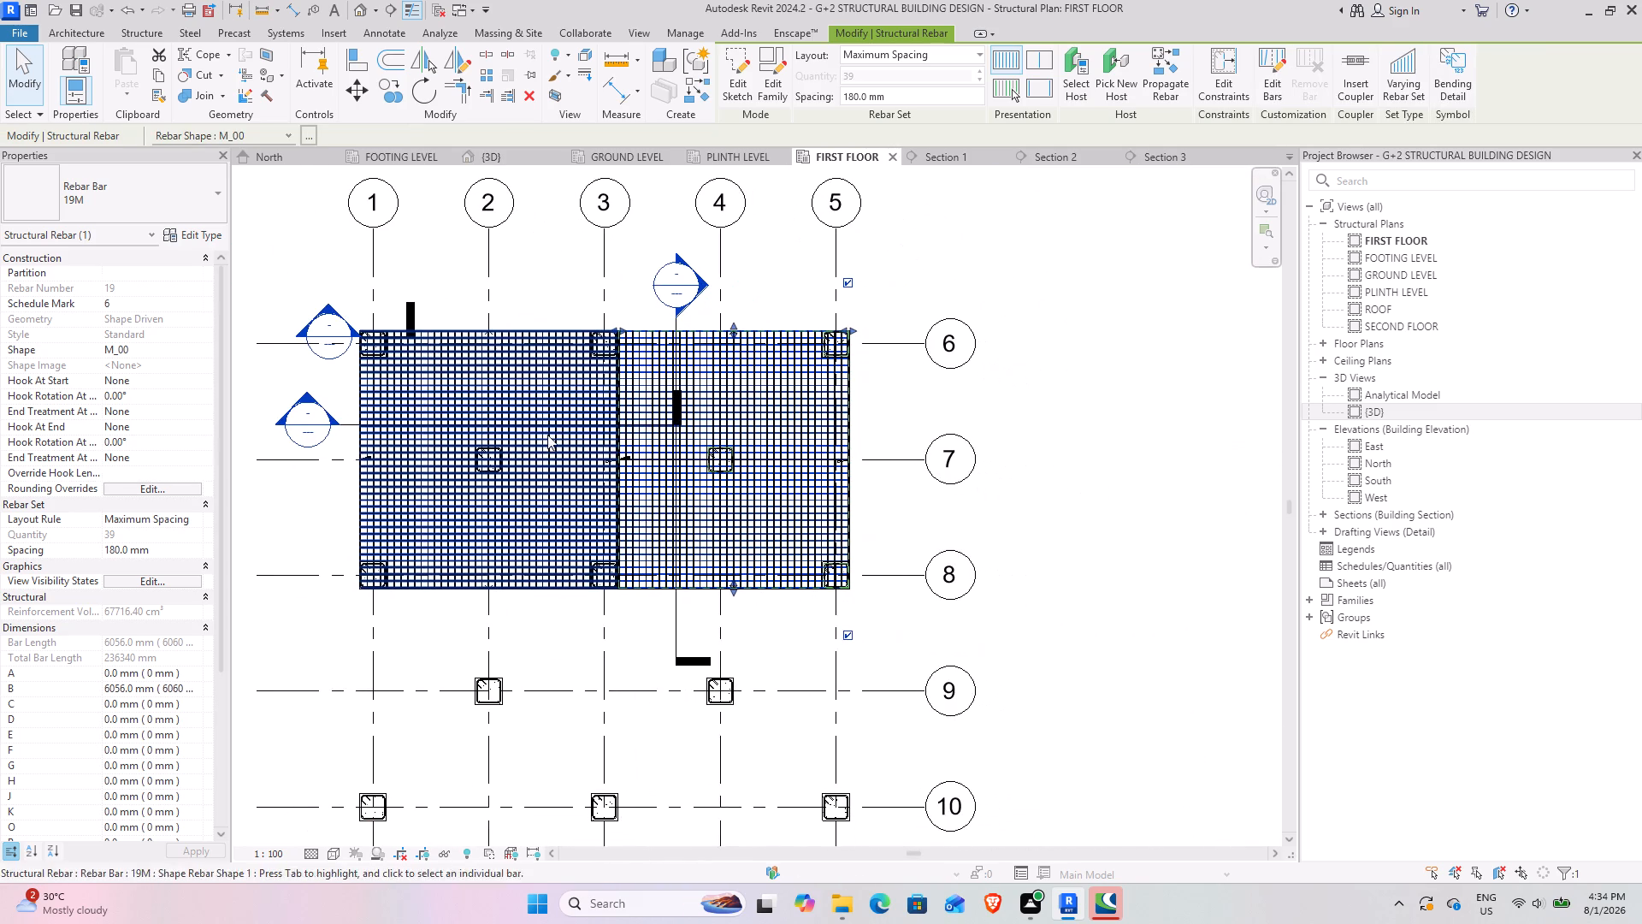
{"action": "left_click", "coordinate": [1066, 485]}
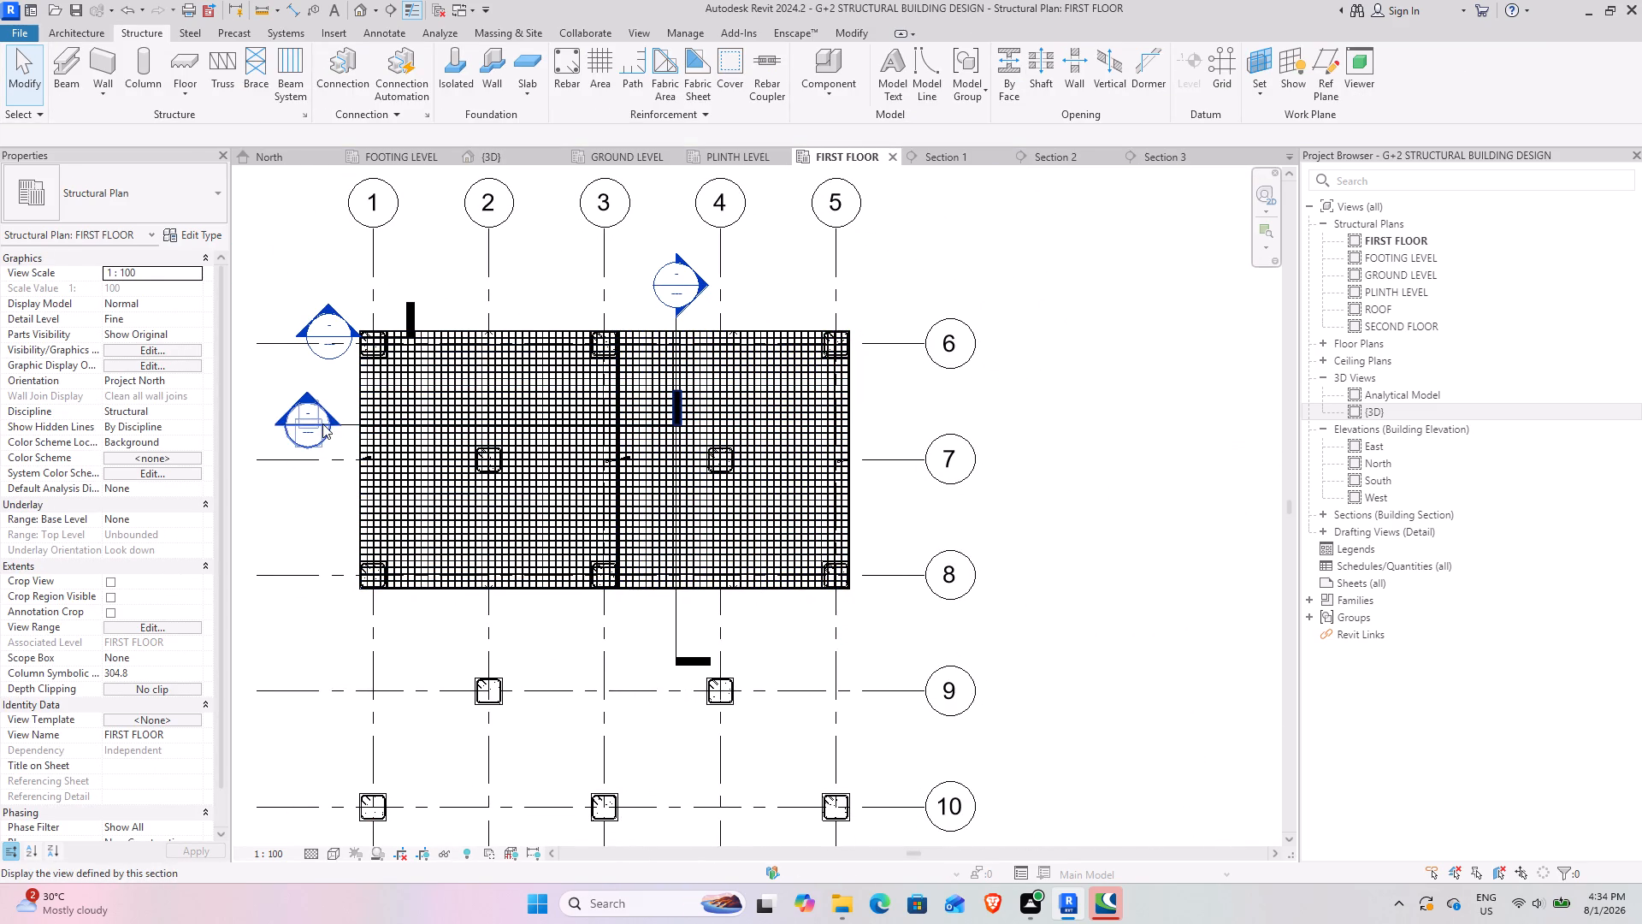
{"action": "left_click", "coordinate": [322, 423]}
{"action": "scroll", "coordinate": [351, 364], "scroll_direction": "up", "scroll_amount": 4}
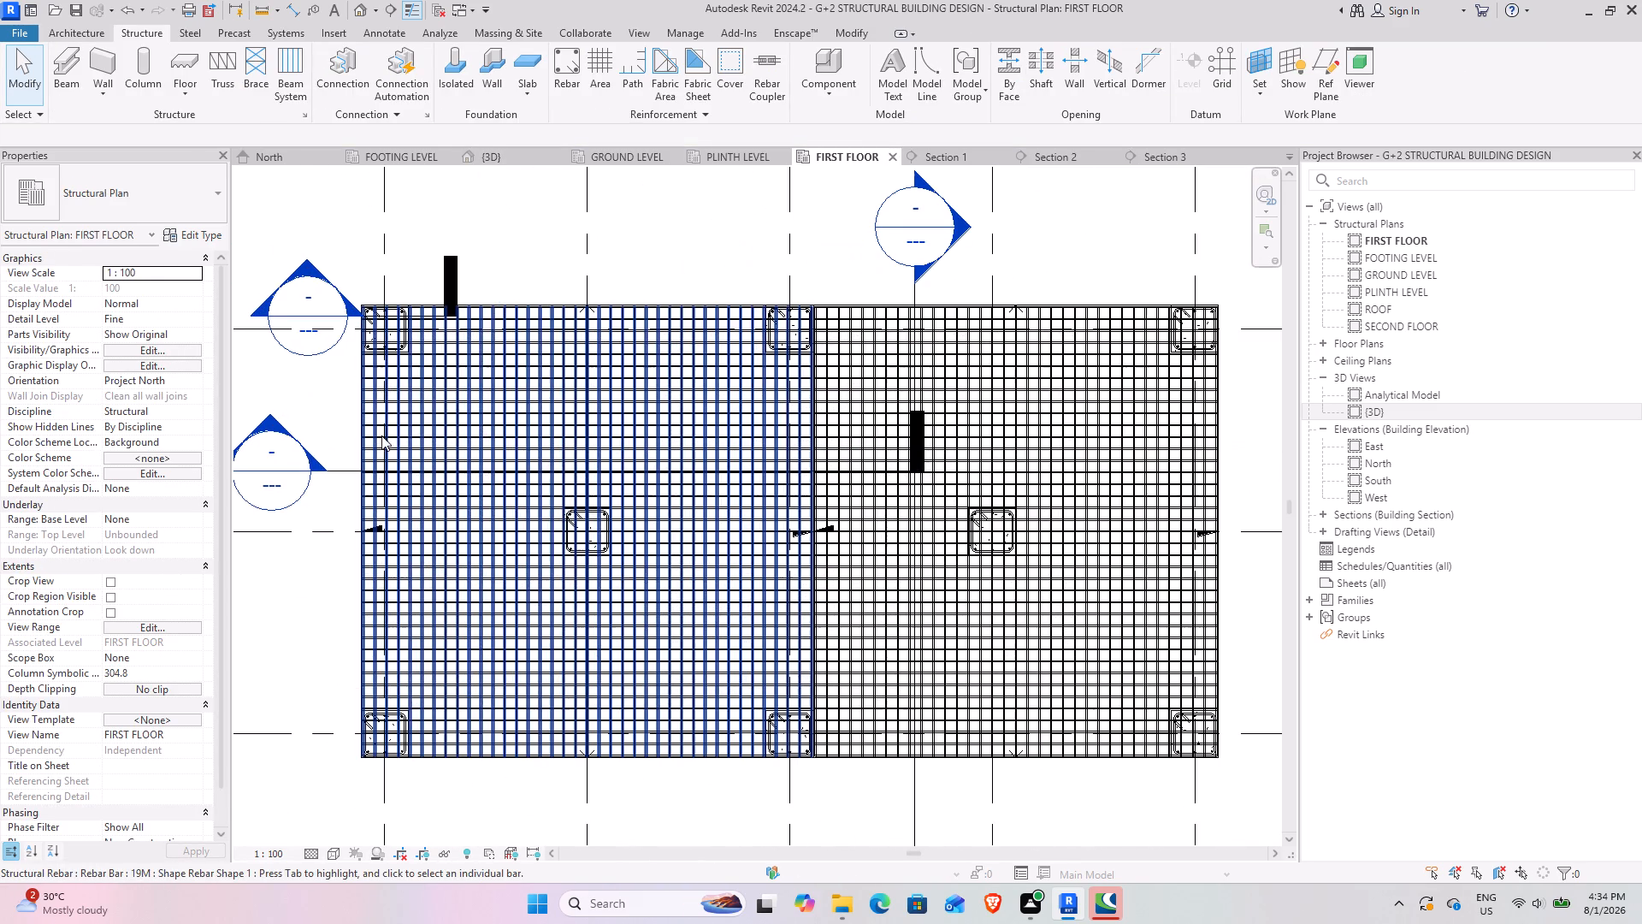
{"action": "left_click", "coordinate": [292, 459]}
{"action": "left_click", "coordinate": [321, 455]}
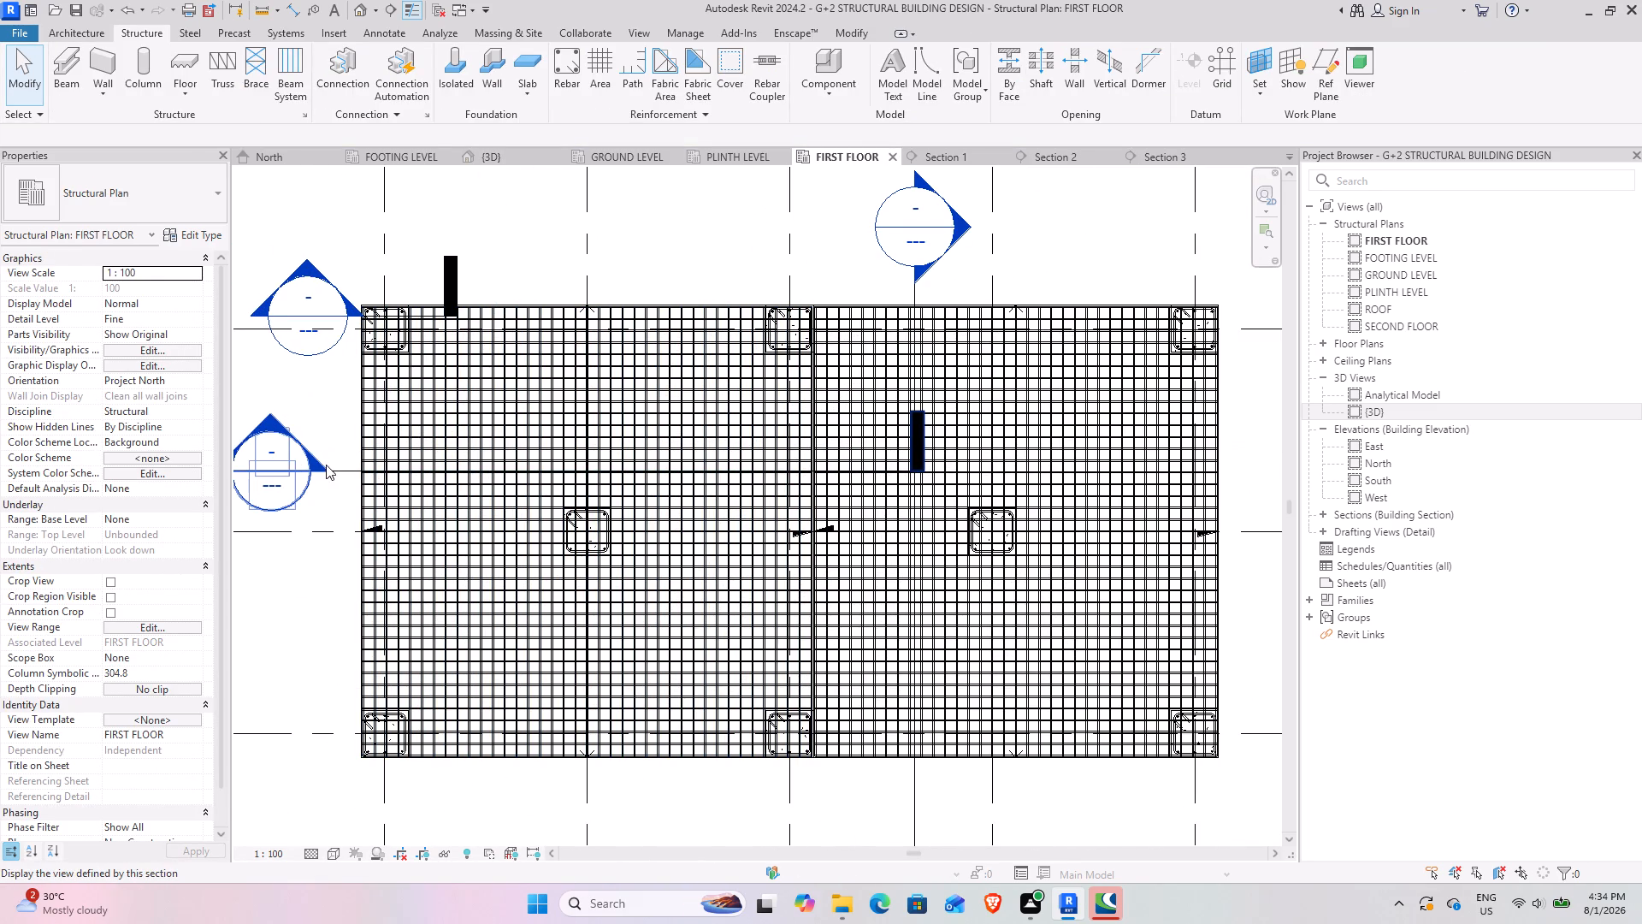
{"action": "left_click", "coordinate": [345, 471]}
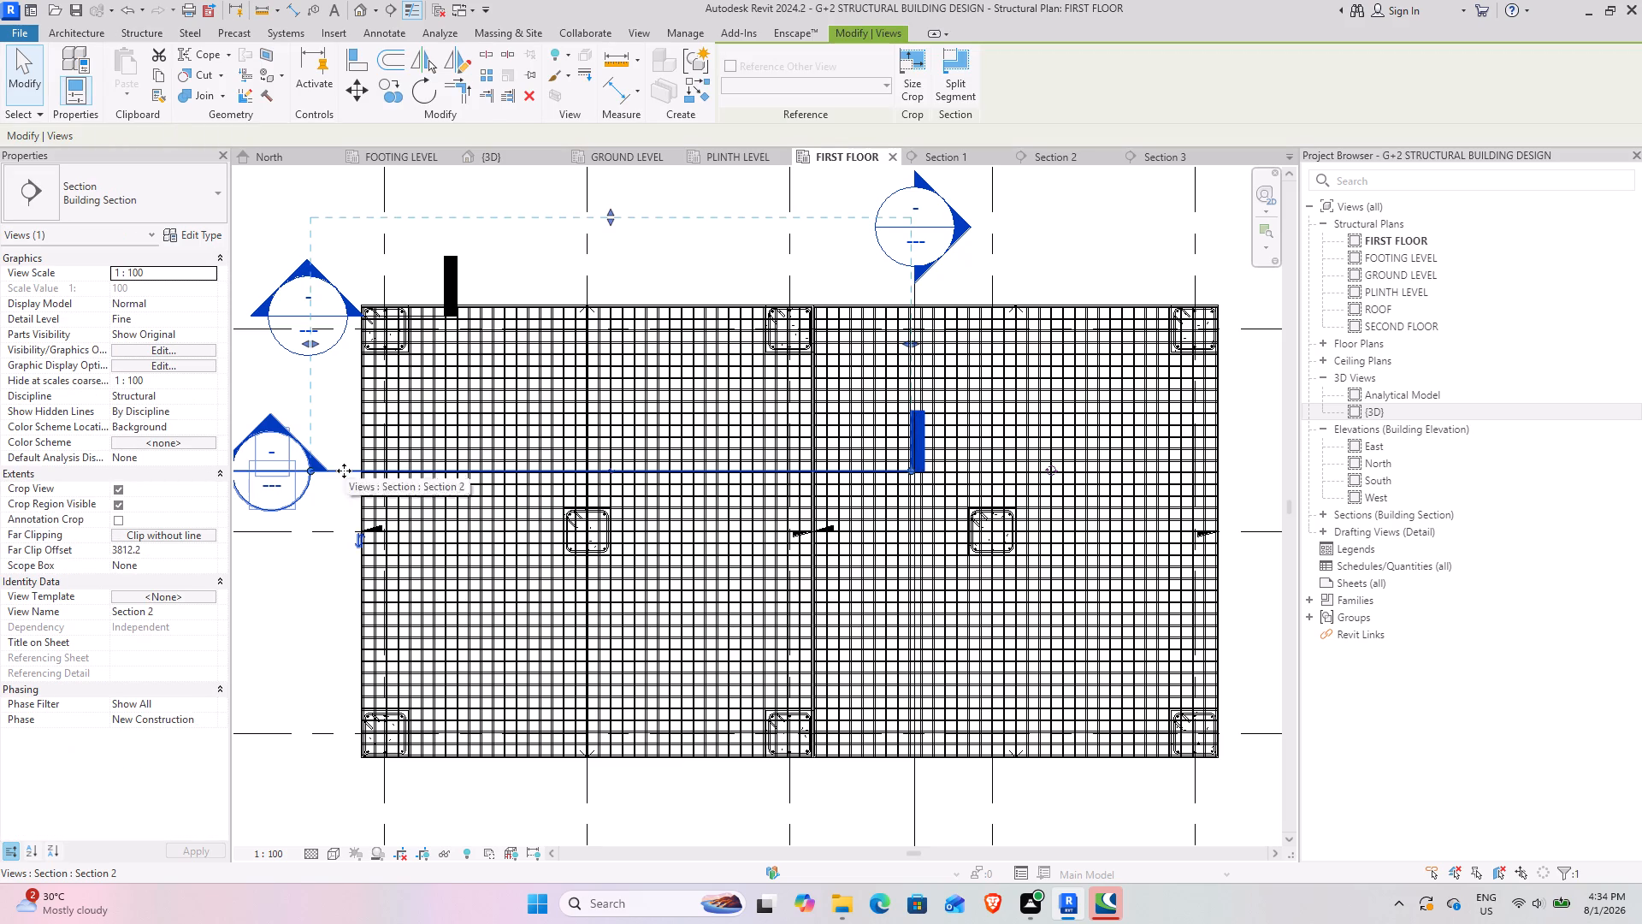
{"action": "left_click_drag", "start_coordinate": [344, 471], "coordinate": [807, 489]}
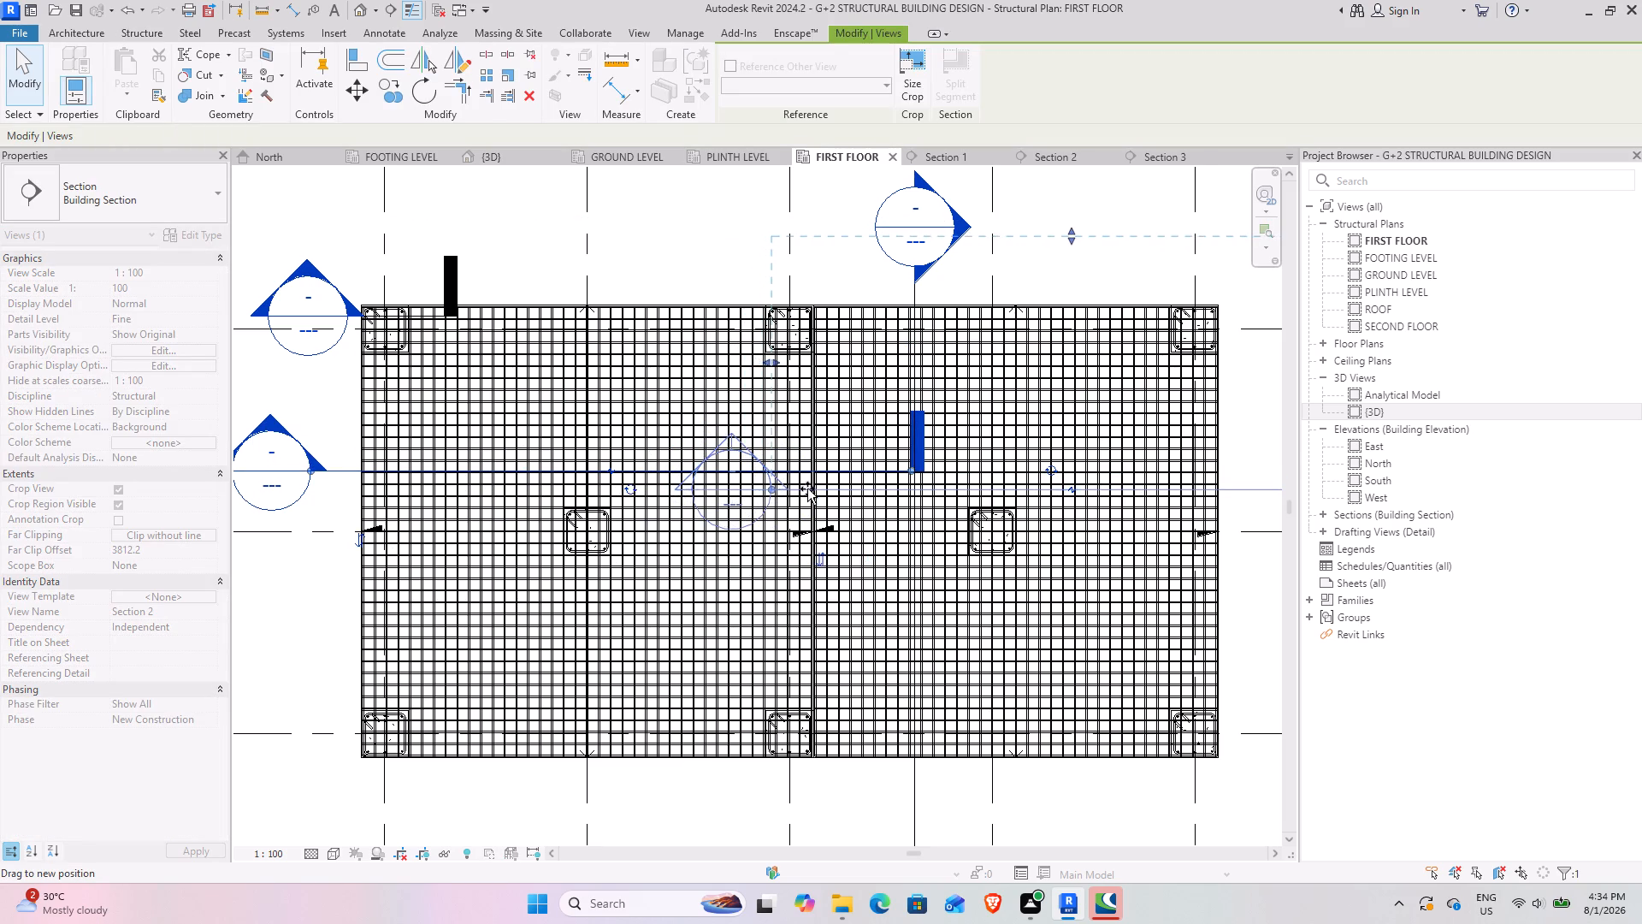
{"action": "left_click_drag", "start_coordinate": [807, 489], "coordinate": [764, 487]}
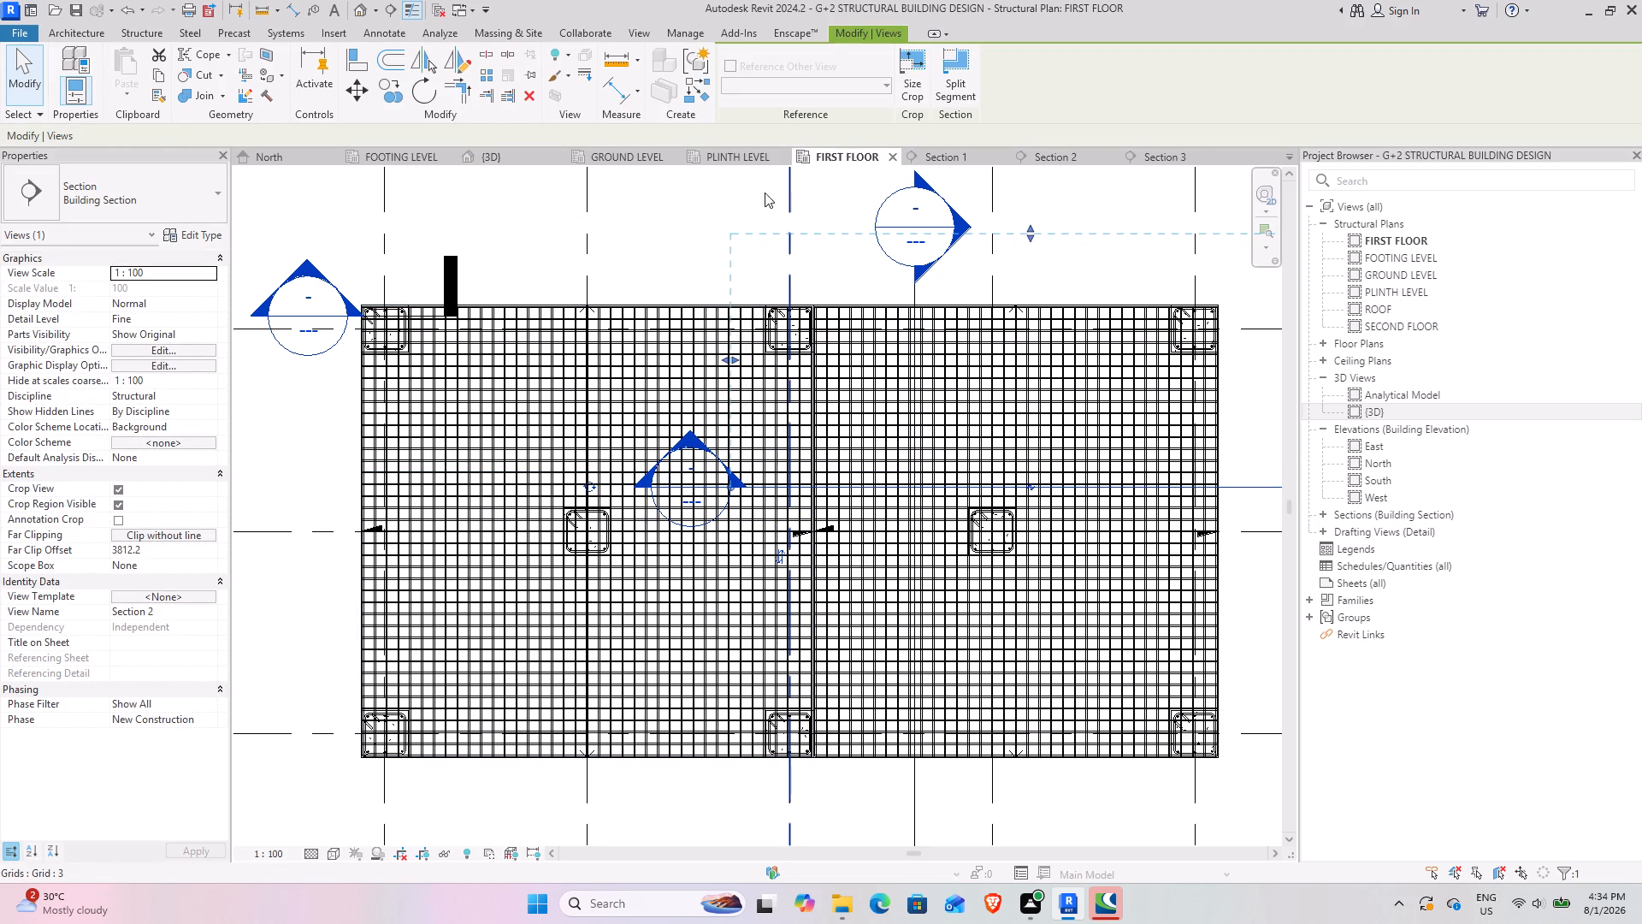
Examine in Section 2 how the straight and cranked bars sit in the slab, especially at the joint between the two slabs.
{"action": "left_click", "coordinate": [1060, 154]}
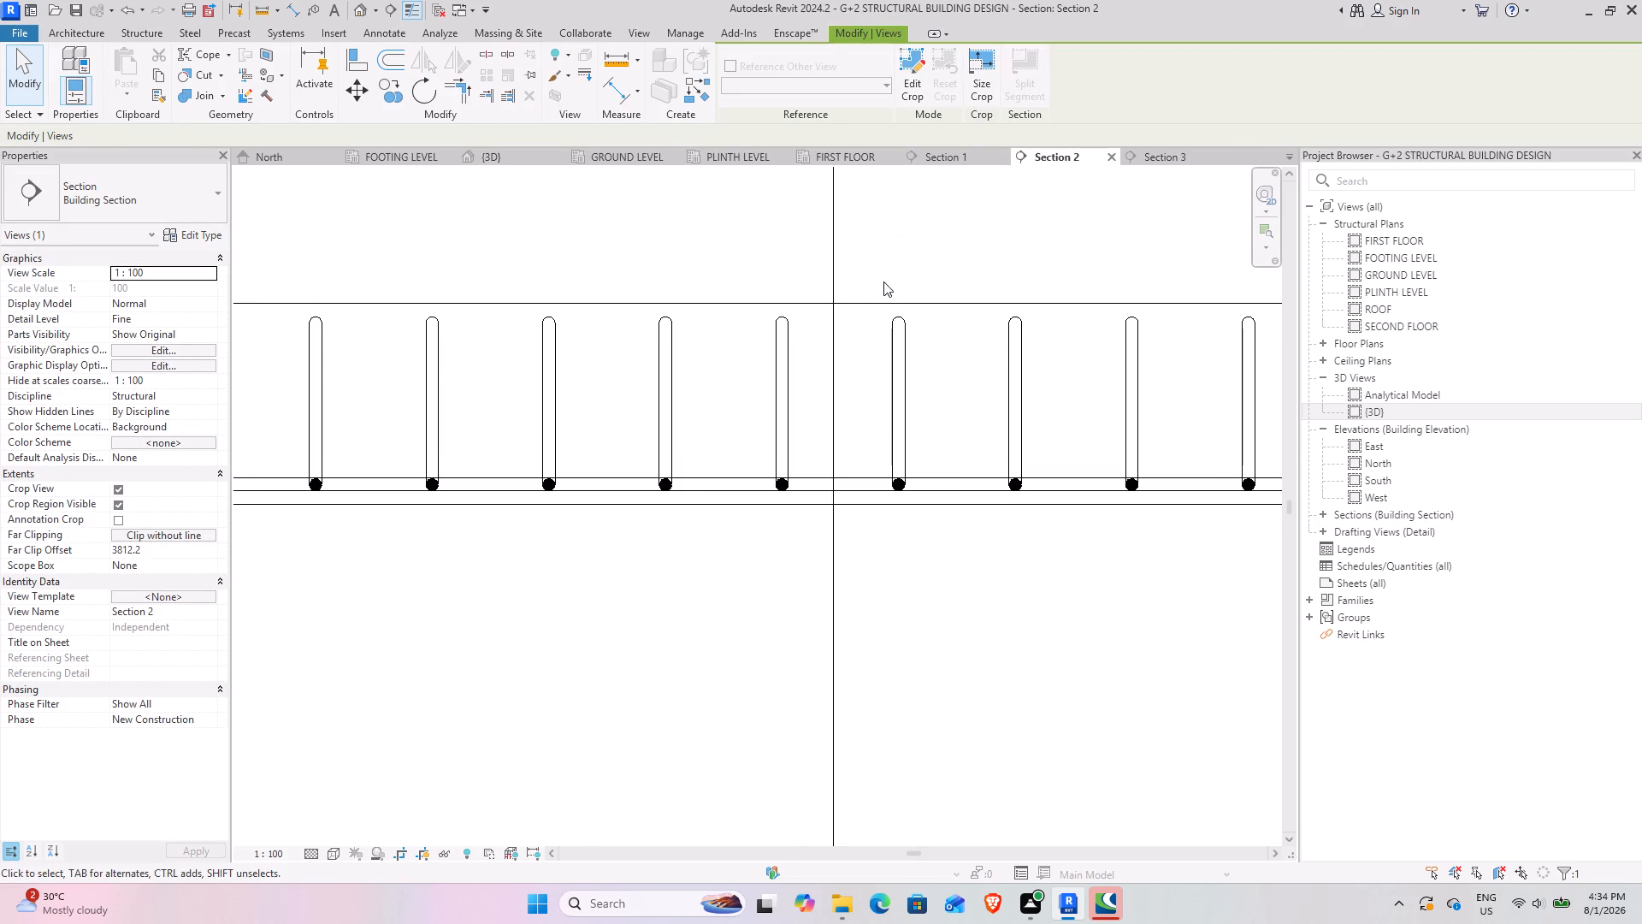
{"action": "scroll", "coordinate": [984, 453], "scroll_direction": "down", "scroll_amount": 8}
{"action": "middle_click_drag", "start_coordinate": [1010, 450], "coordinate": [552, 480]}
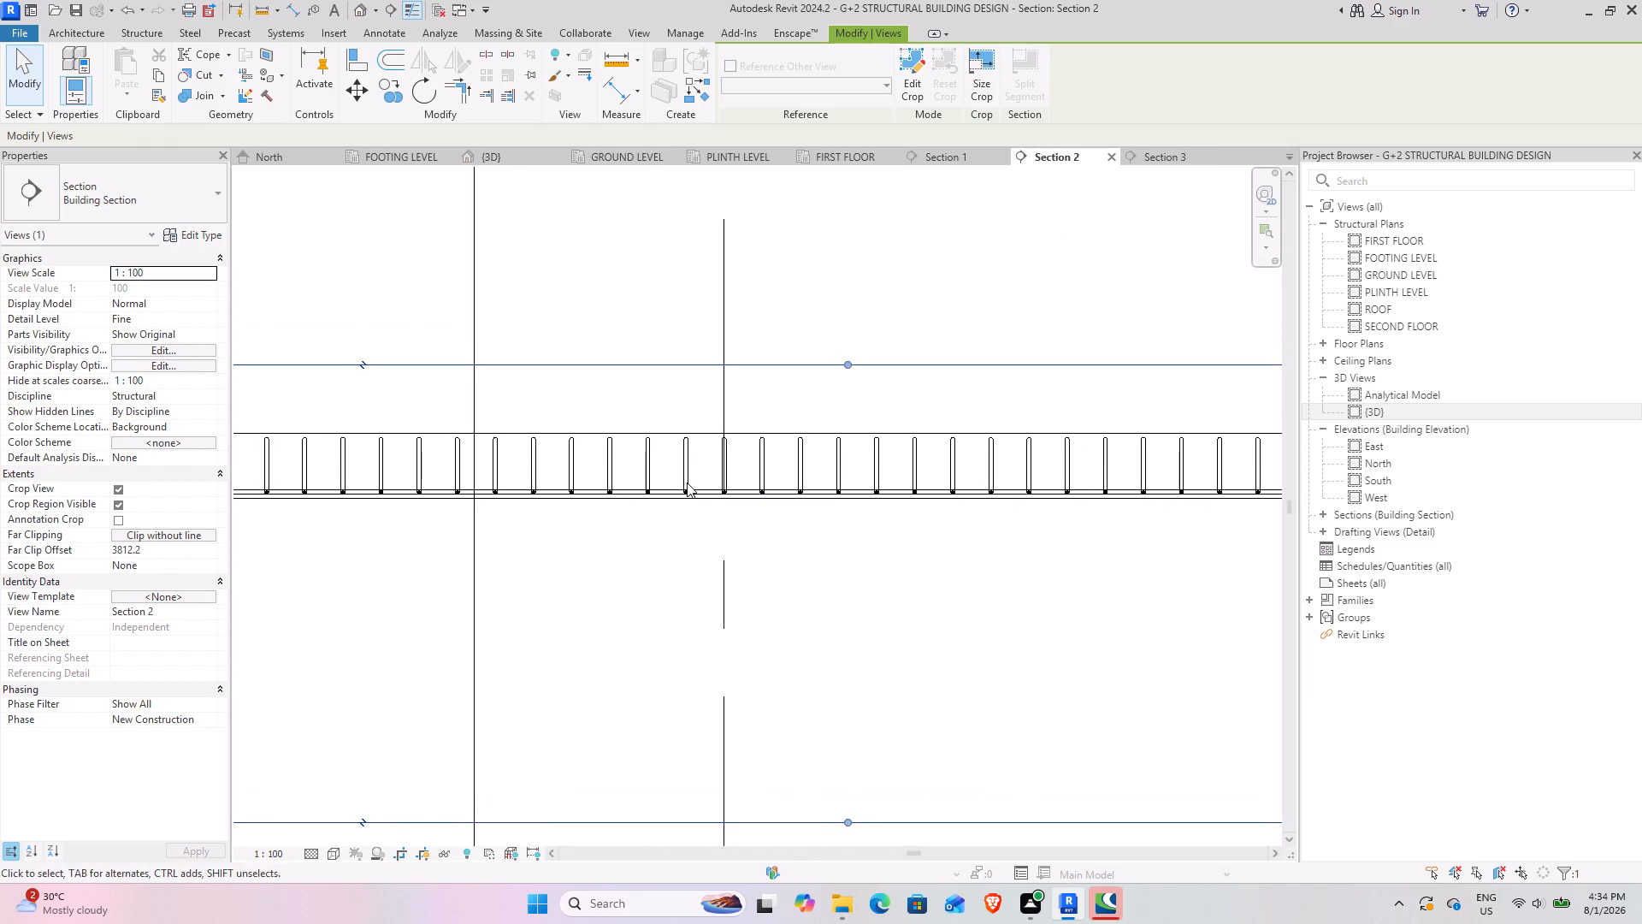
{"action": "scroll", "coordinate": [687, 483], "scroll_direction": "down", "scroll_amount": 4}
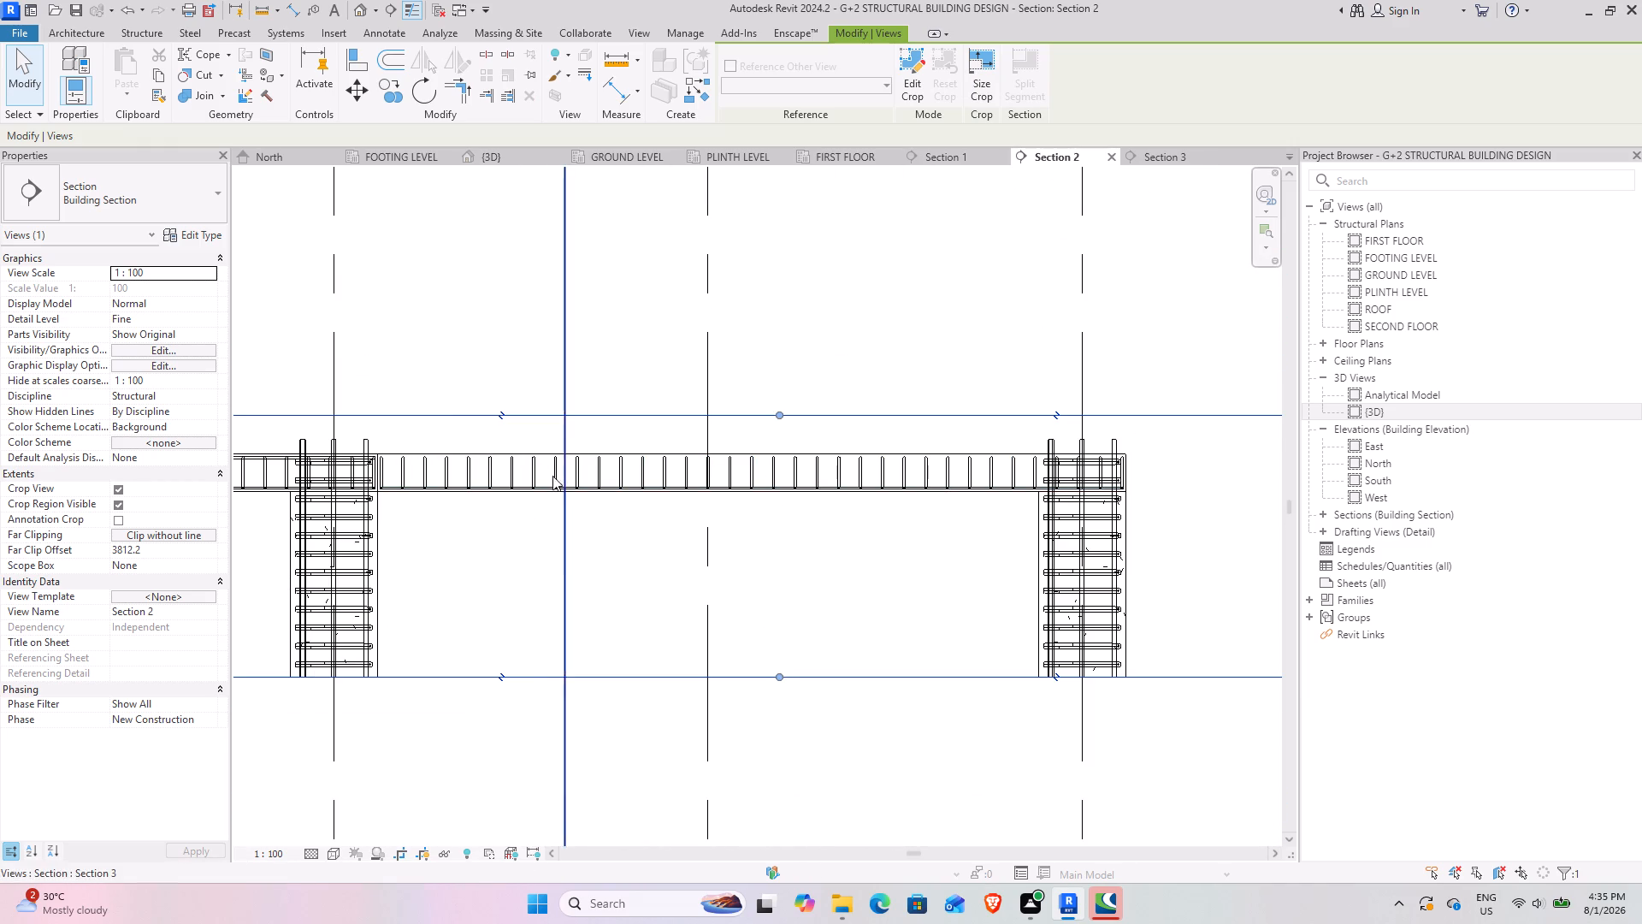
{"action": "scroll", "coordinate": [555, 465], "scroll_direction": "up", "scroll_amount": 4}
{"action": "middle_click_drag", "start_coordinate": [540, 491], "coordinate": [734, 481]}
{"action": "scroll", "coordinate": [476, 436], "scroll_direction": "up", "scroll_amount": 3}
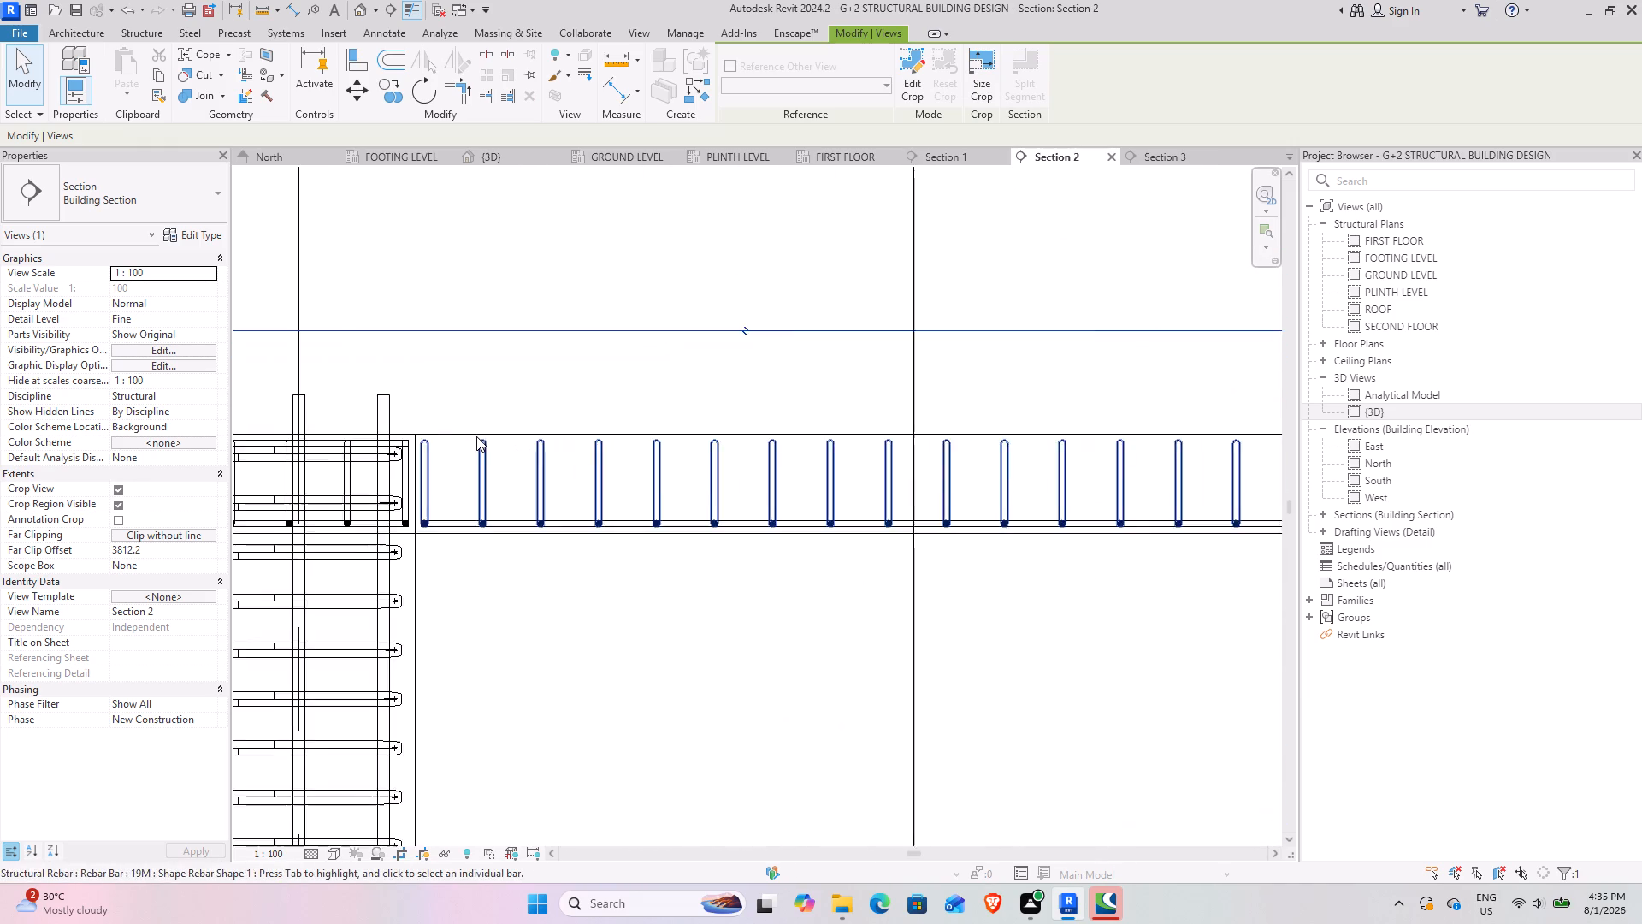
{"action": "scroll", "coordinate": [476, 436], "scroll_direction": "up", "scroll_amount": 4}
{"action": "middle_click_drag", "start_coordinate": [404, 483], "coordinate": [489, 465]}
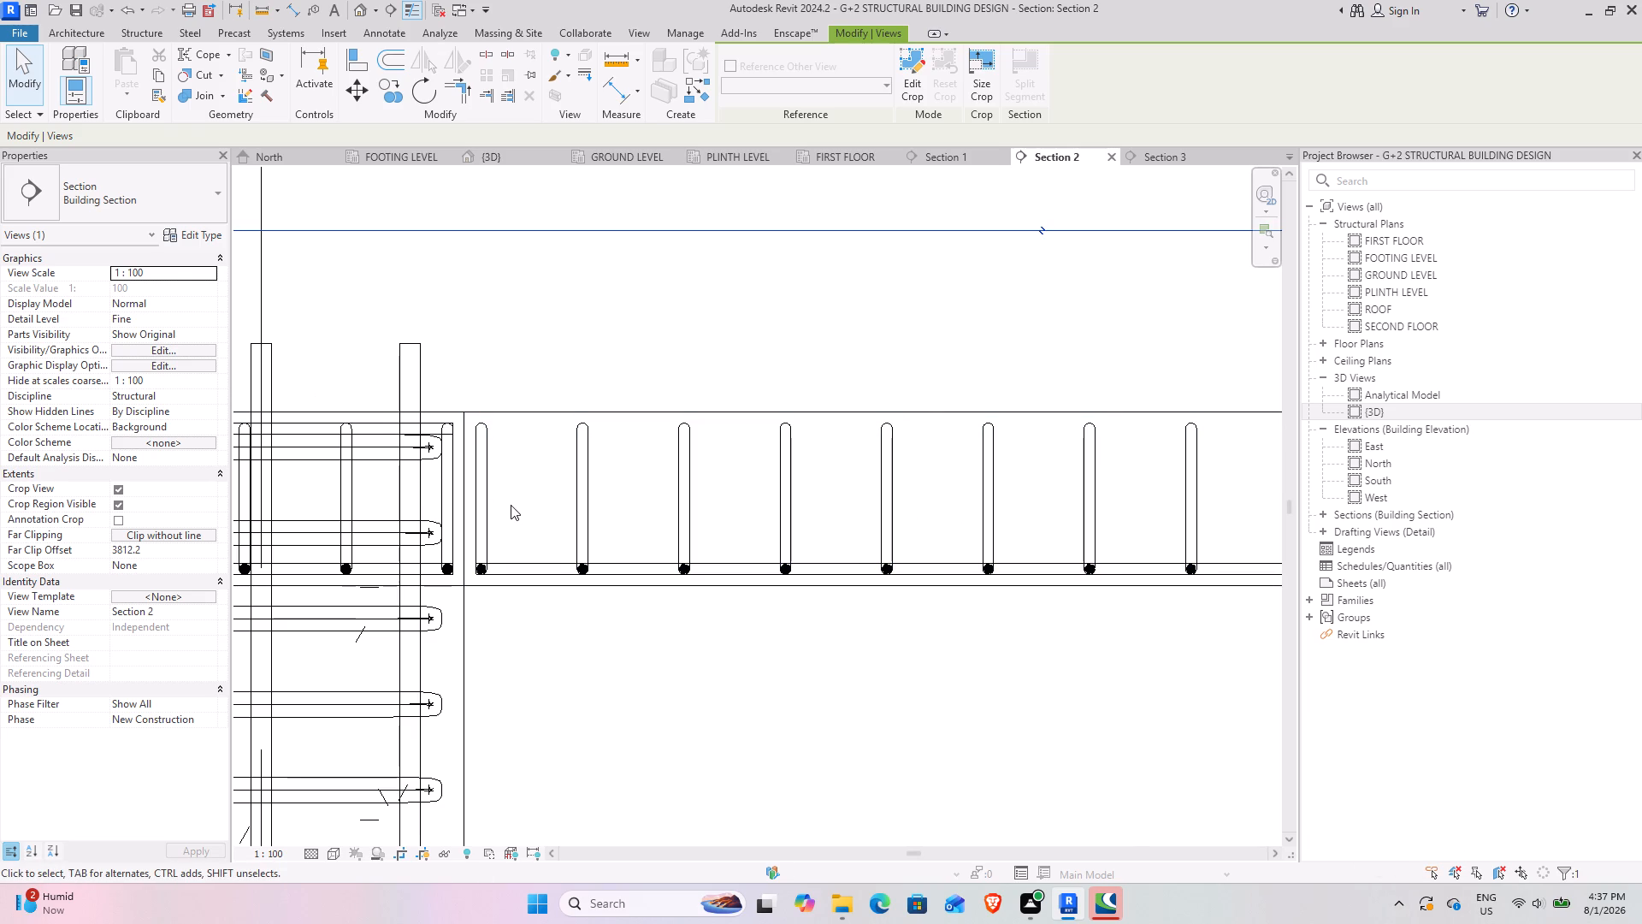
{"action": "scroll", "coordinate": [511, 505], "scroll_direction": "down", "scroll_amount": 2}
{"action": "middle_click_drag", "start_coordinate": [612, 497], "coordinate": [463, 524]}
{"action": "scroll", "coordinate": [319, 596], "scroll_direction": "up", "scroll_amount": 2}
{"action": "middle_click_drag", "start_coordinate": [356, 576], "coordinate": [708, 572]}
{"action": "scroll", "coordinate": [719, 574], "scroll_direction": "up", "scroll_amount": 7}
{"action": "scroll", "coordinate": [706, 589], "scroll_direction": "down", "scroll_amount": 3}
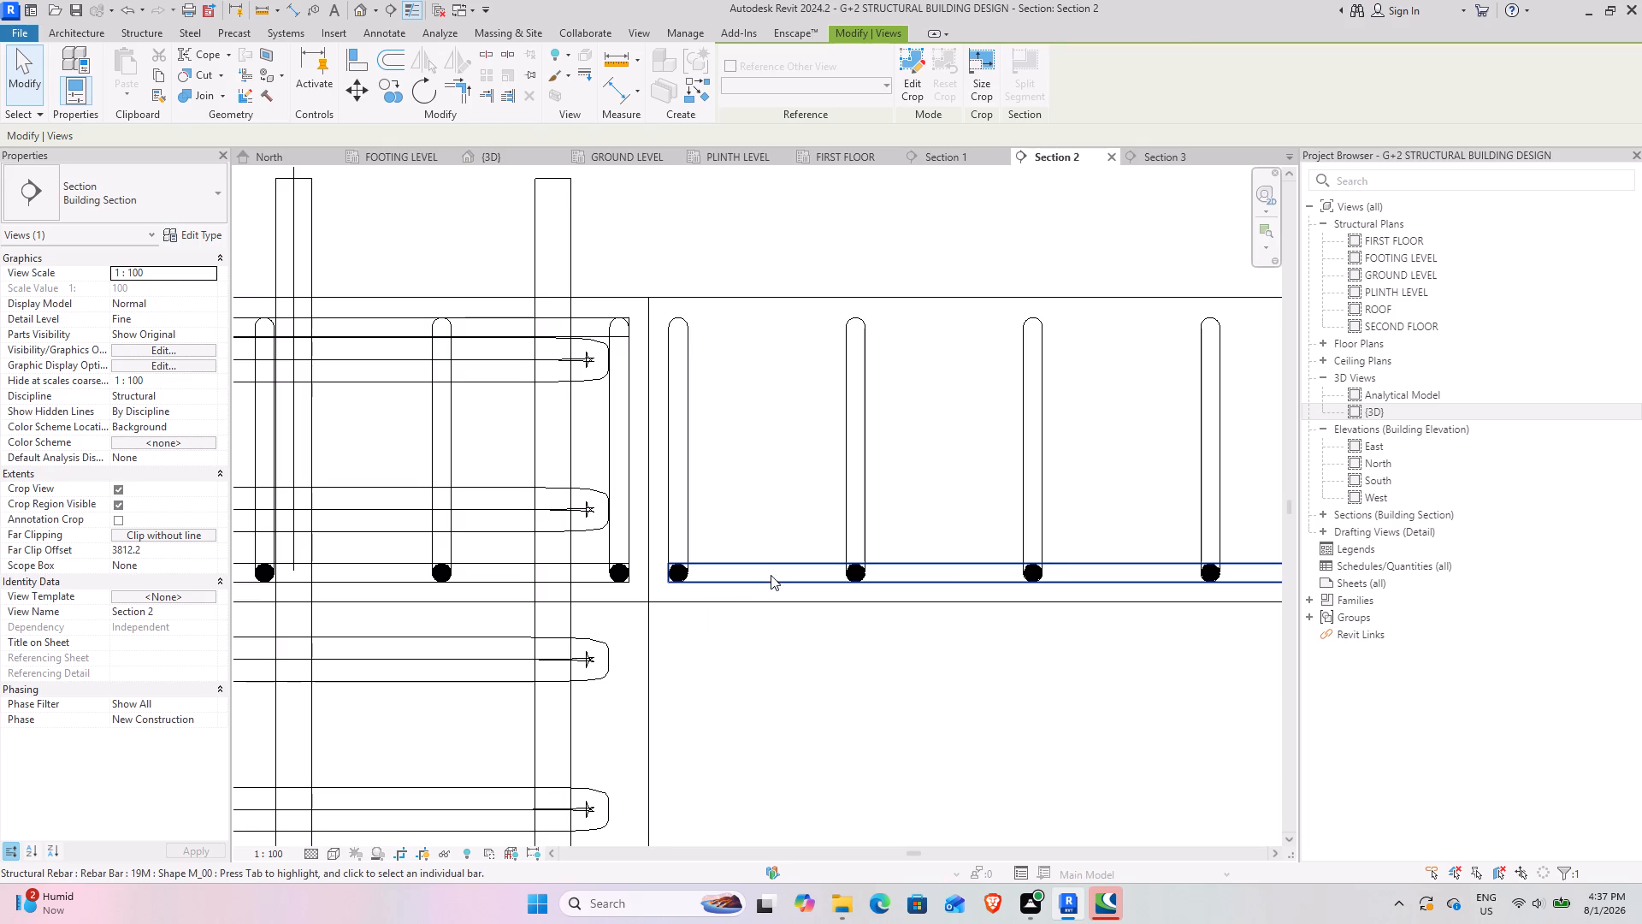
{"action": "middle_click_drag", "start_coordinate": [771, 575], "coordinate": [647, 624]}
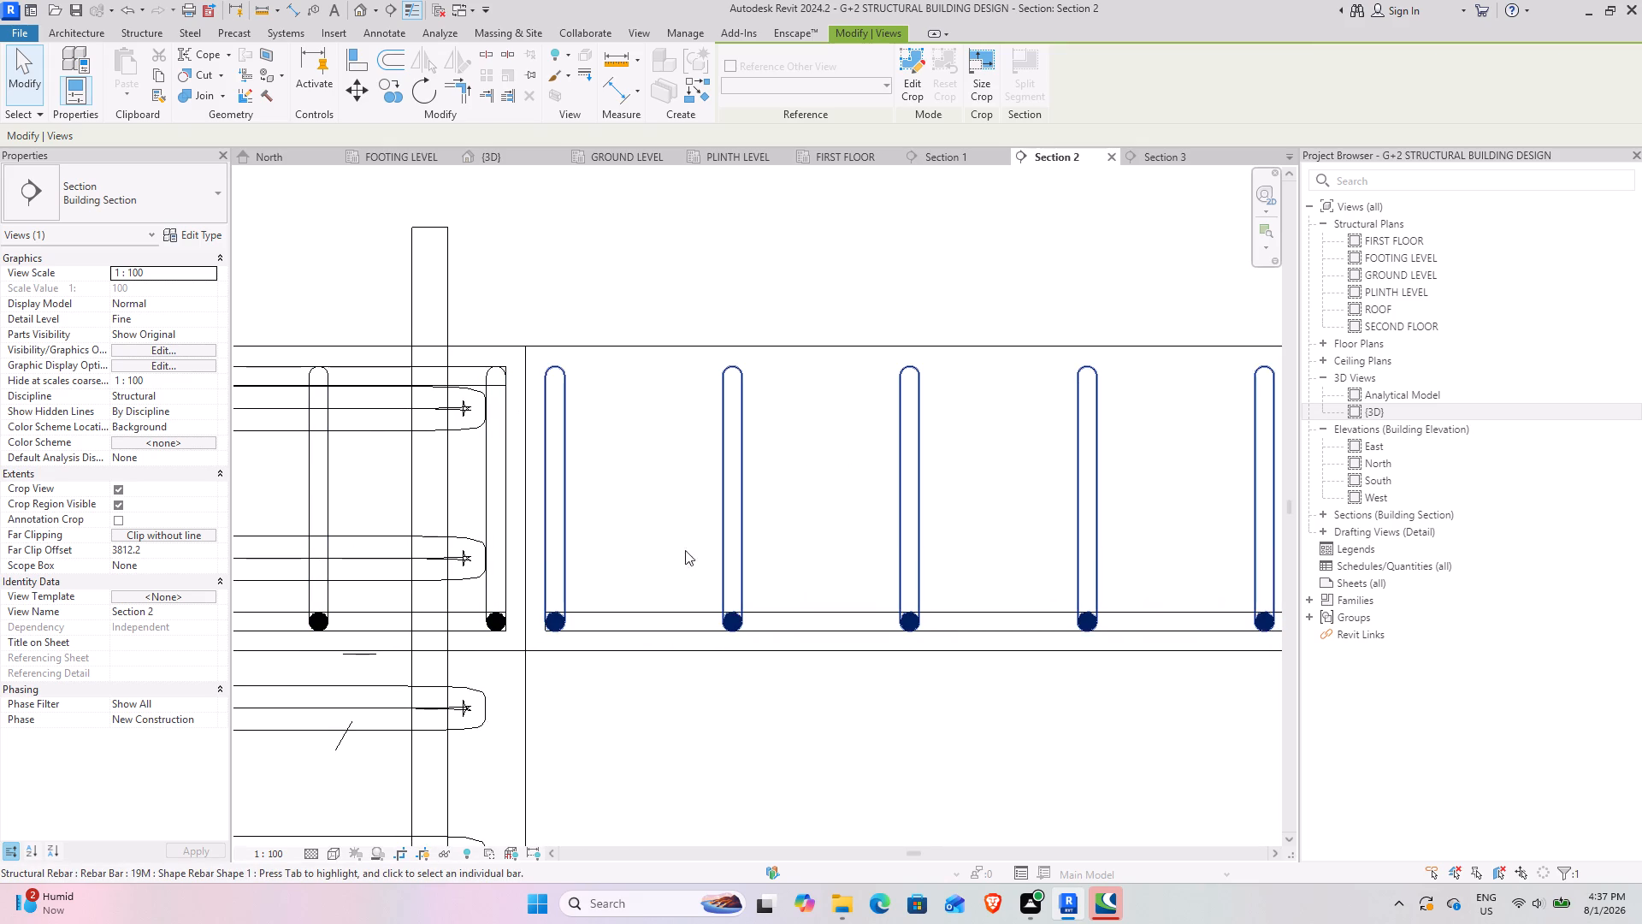
{"action": "scroll", "coordinate": [803, 563], "scroll_direction": "down", "scroll_amount": 5}
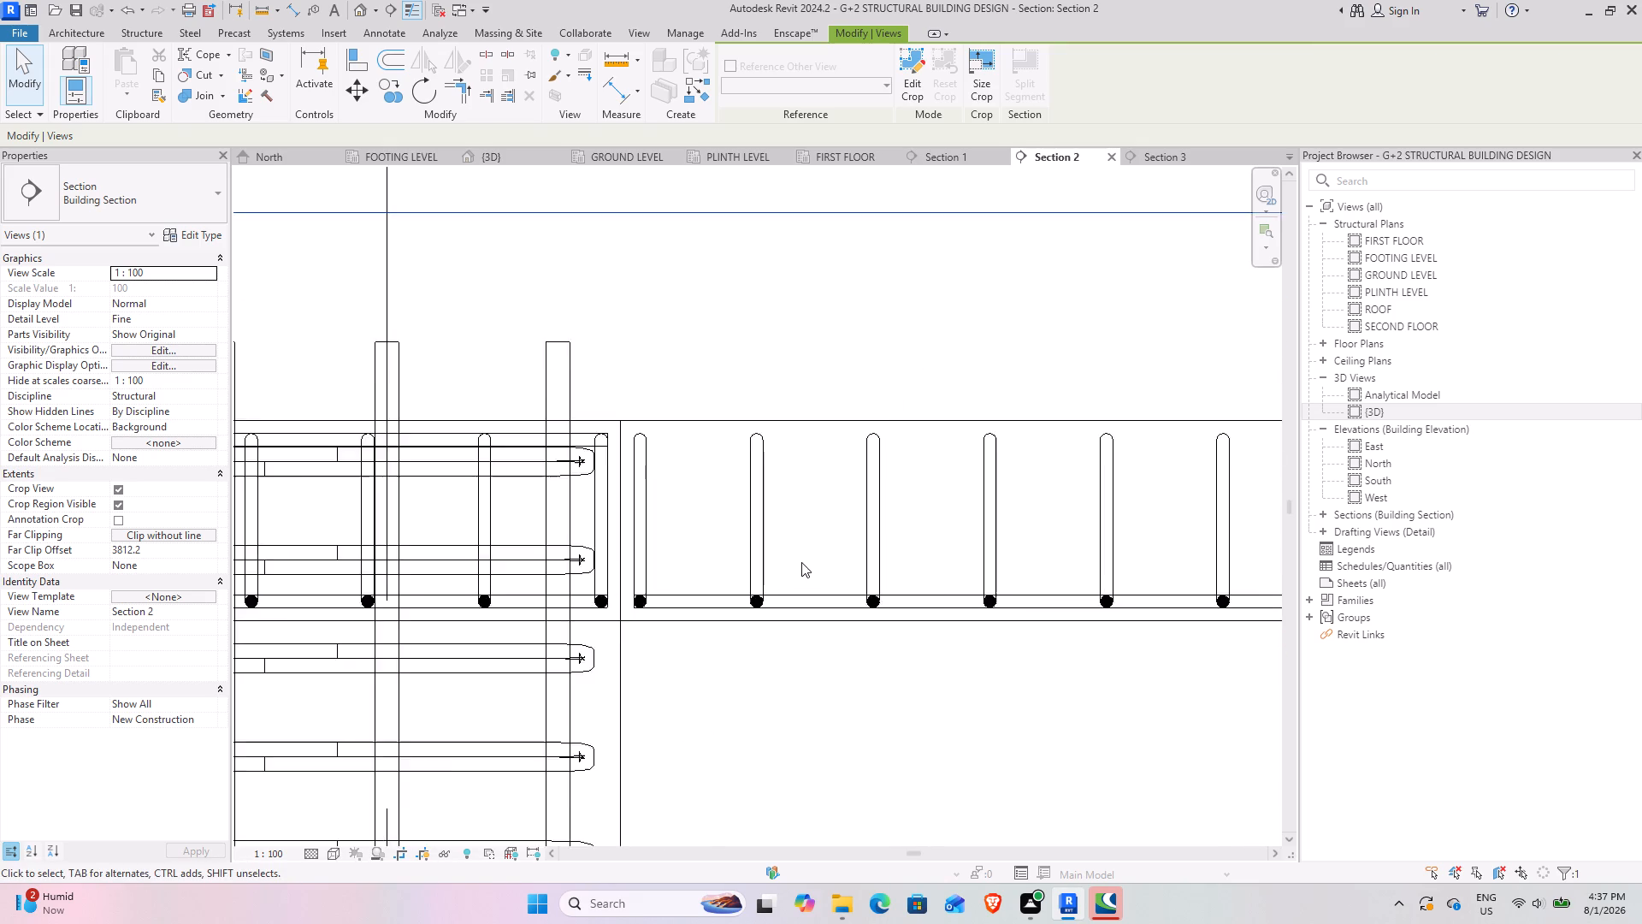
{"action": "scroll", "coordinate": [801, 562], "scroll_direction": "down", "scroll_amount": 7}
{"action": "middle_click_drag", "start_coordinate": [1178, 605], "coordinate": [474, 608]}
{"action": "middle_click_drag", "start_coordinate": [550, 516], "coordinate": [720, 526]}
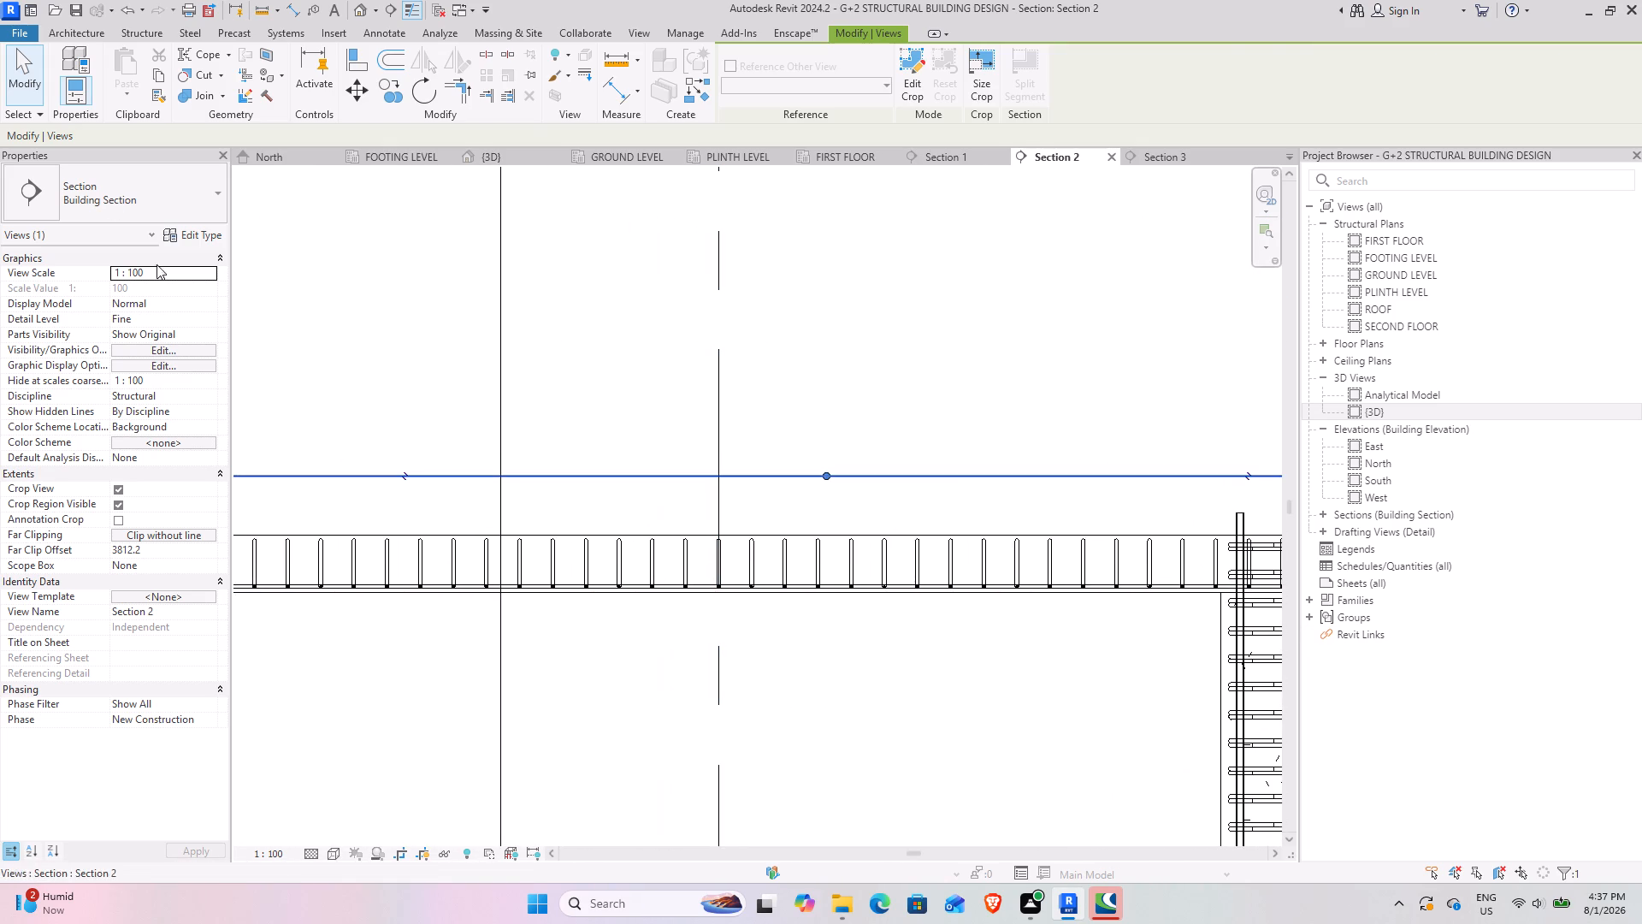
Place a single 19M straight rebar of shape M_00 near the top of the slab between grids 3 and 5 in Section 2.
{"action": "left_click", "coordinate": [145, 33]}
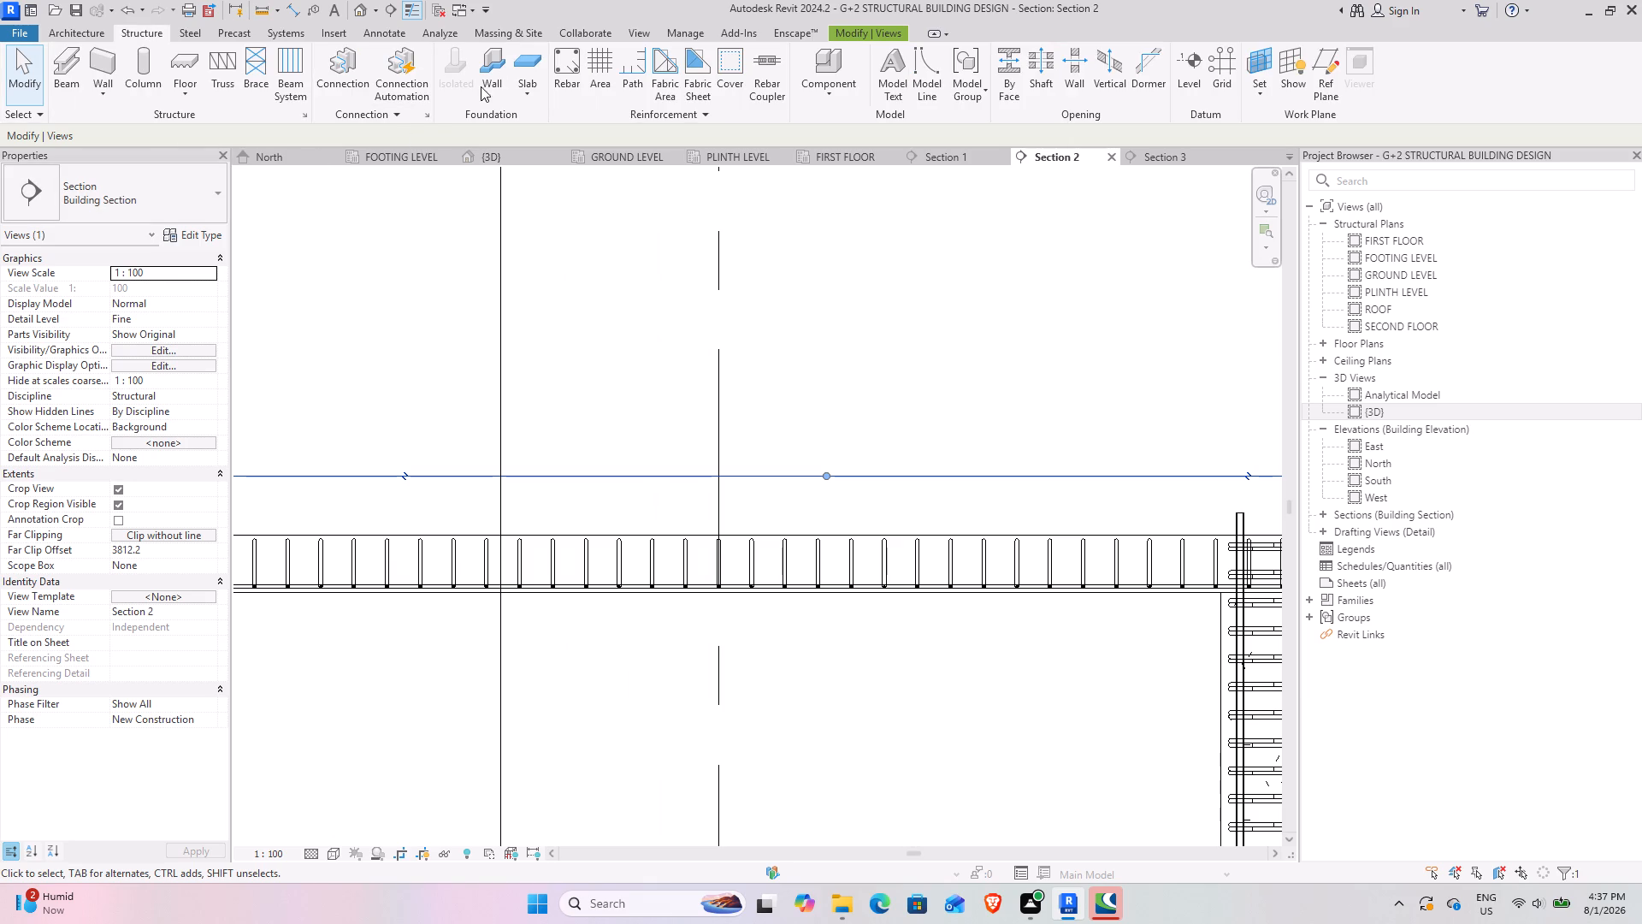
{"action": "left_click", "coordinate": [569, 76]}
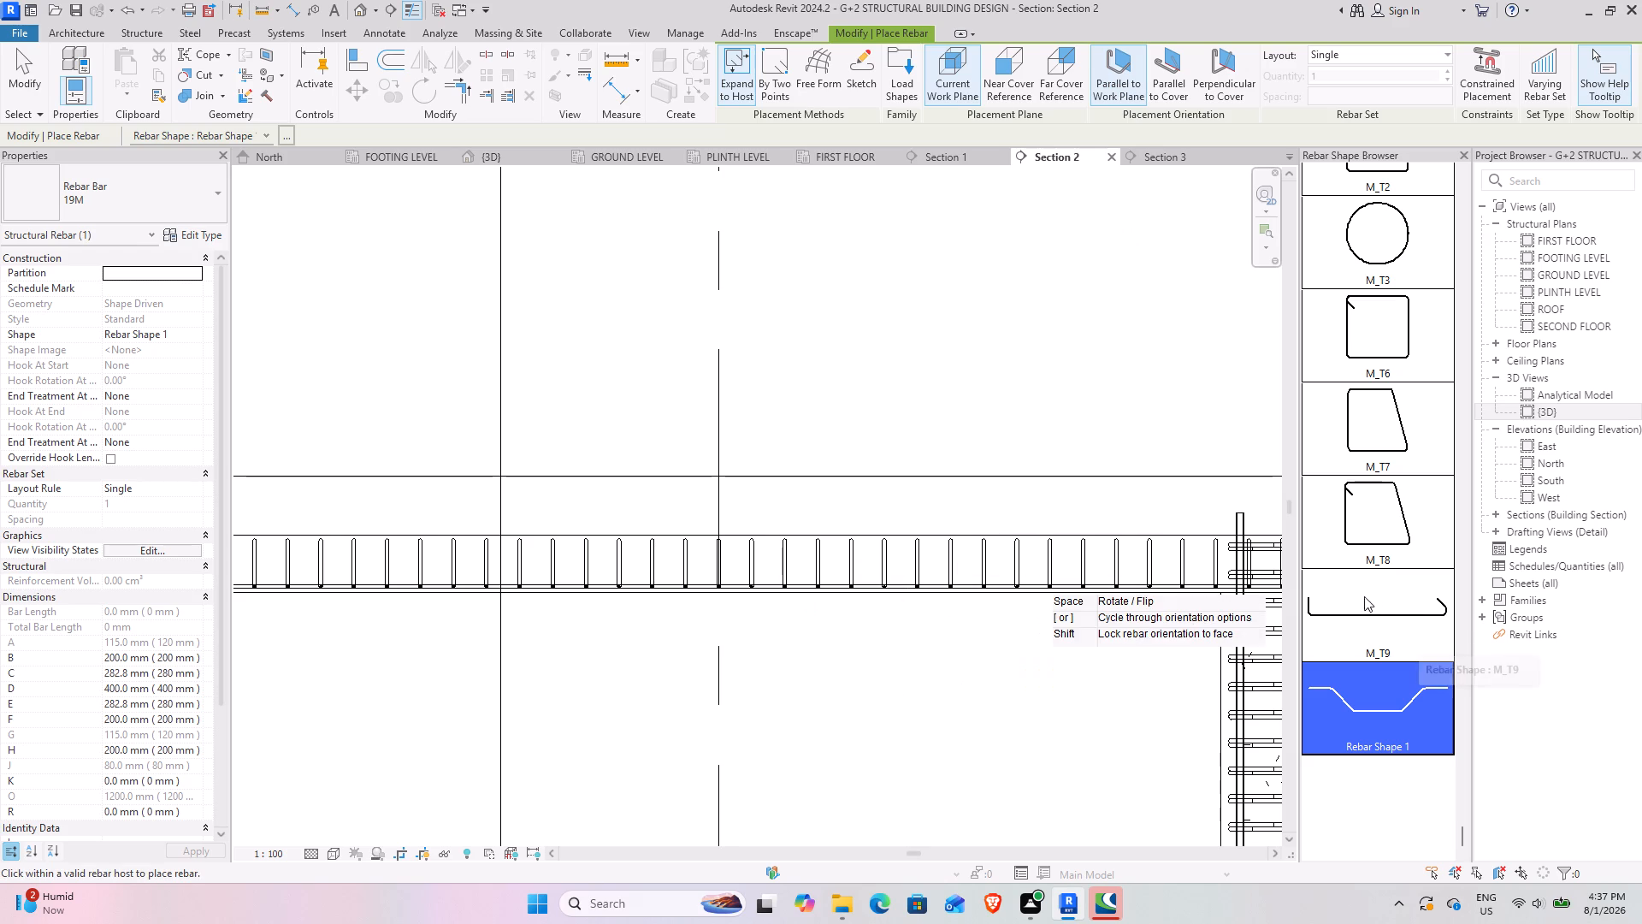
{"action": "left_click_drag", "start_coordinate": [1459, 840], "coordinate": [1414, 422]}
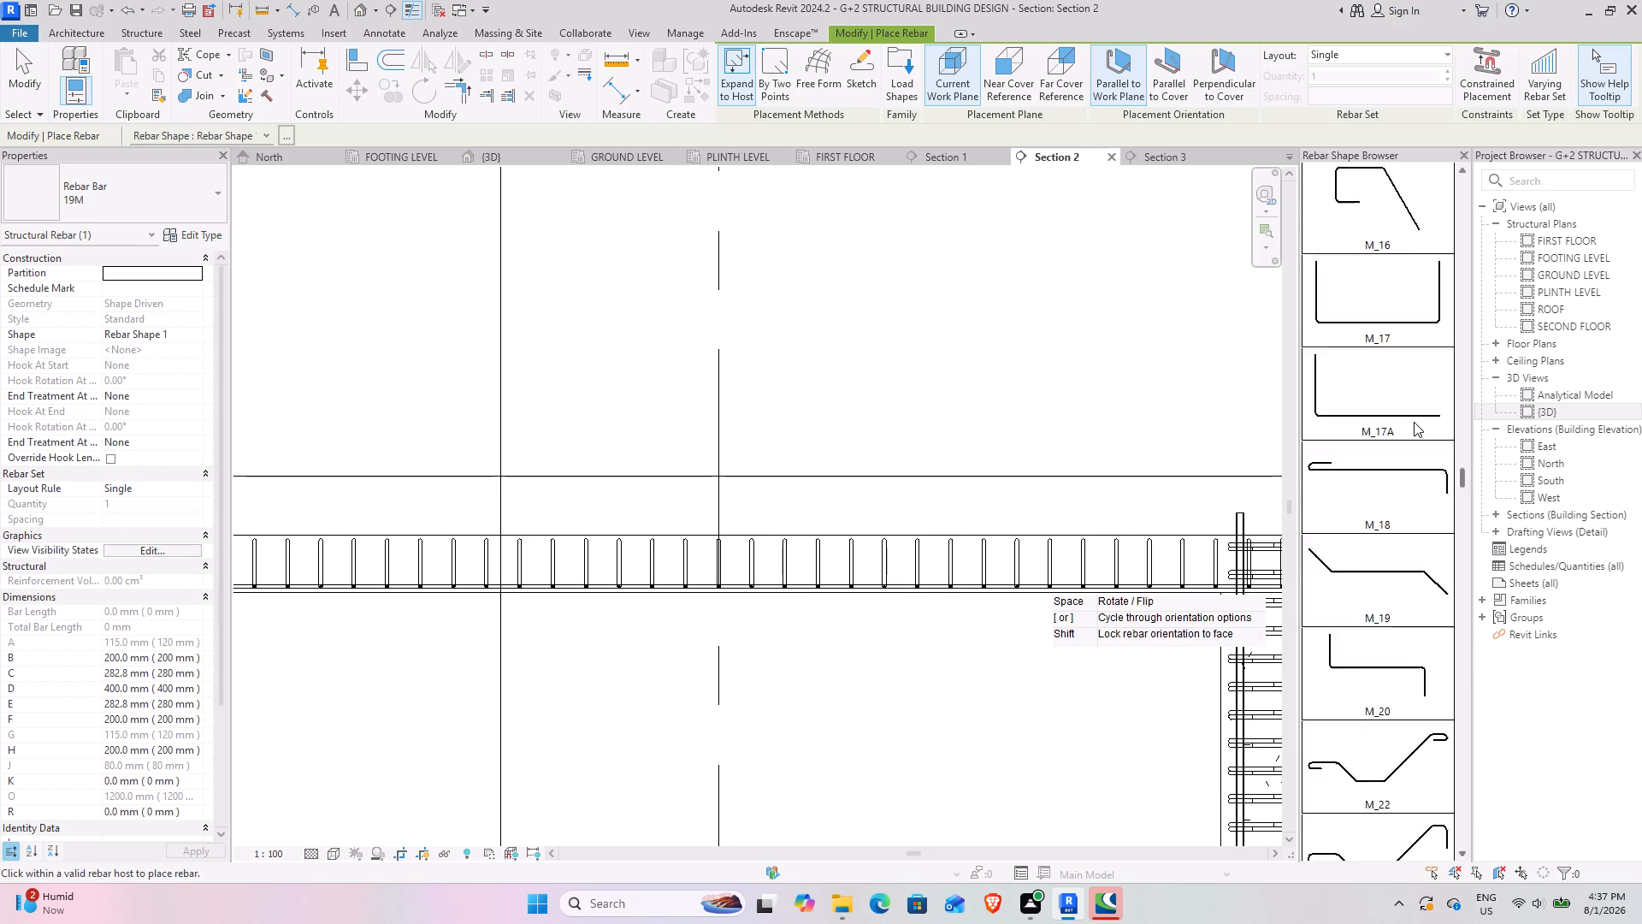
{"action": "left_click_drag", "start_coordinate": [1414, 422], "coordinate": [1388, 67]}
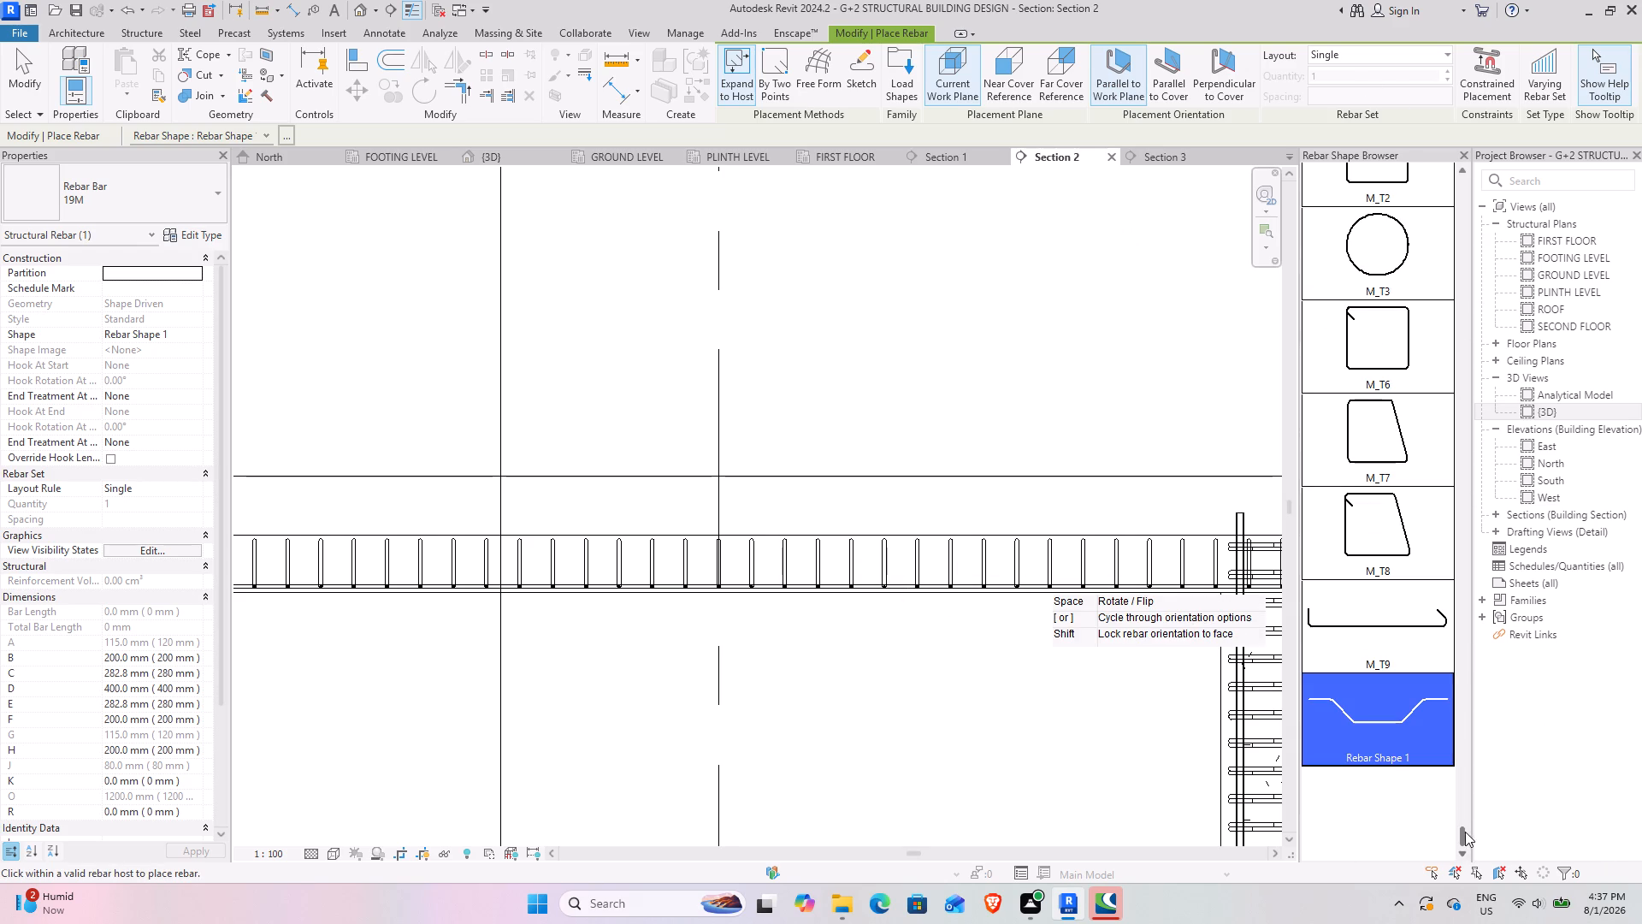
{"action": "left_click_drag", "start_coordinate": [1465, 797], "coordinate": [1495, 214]}
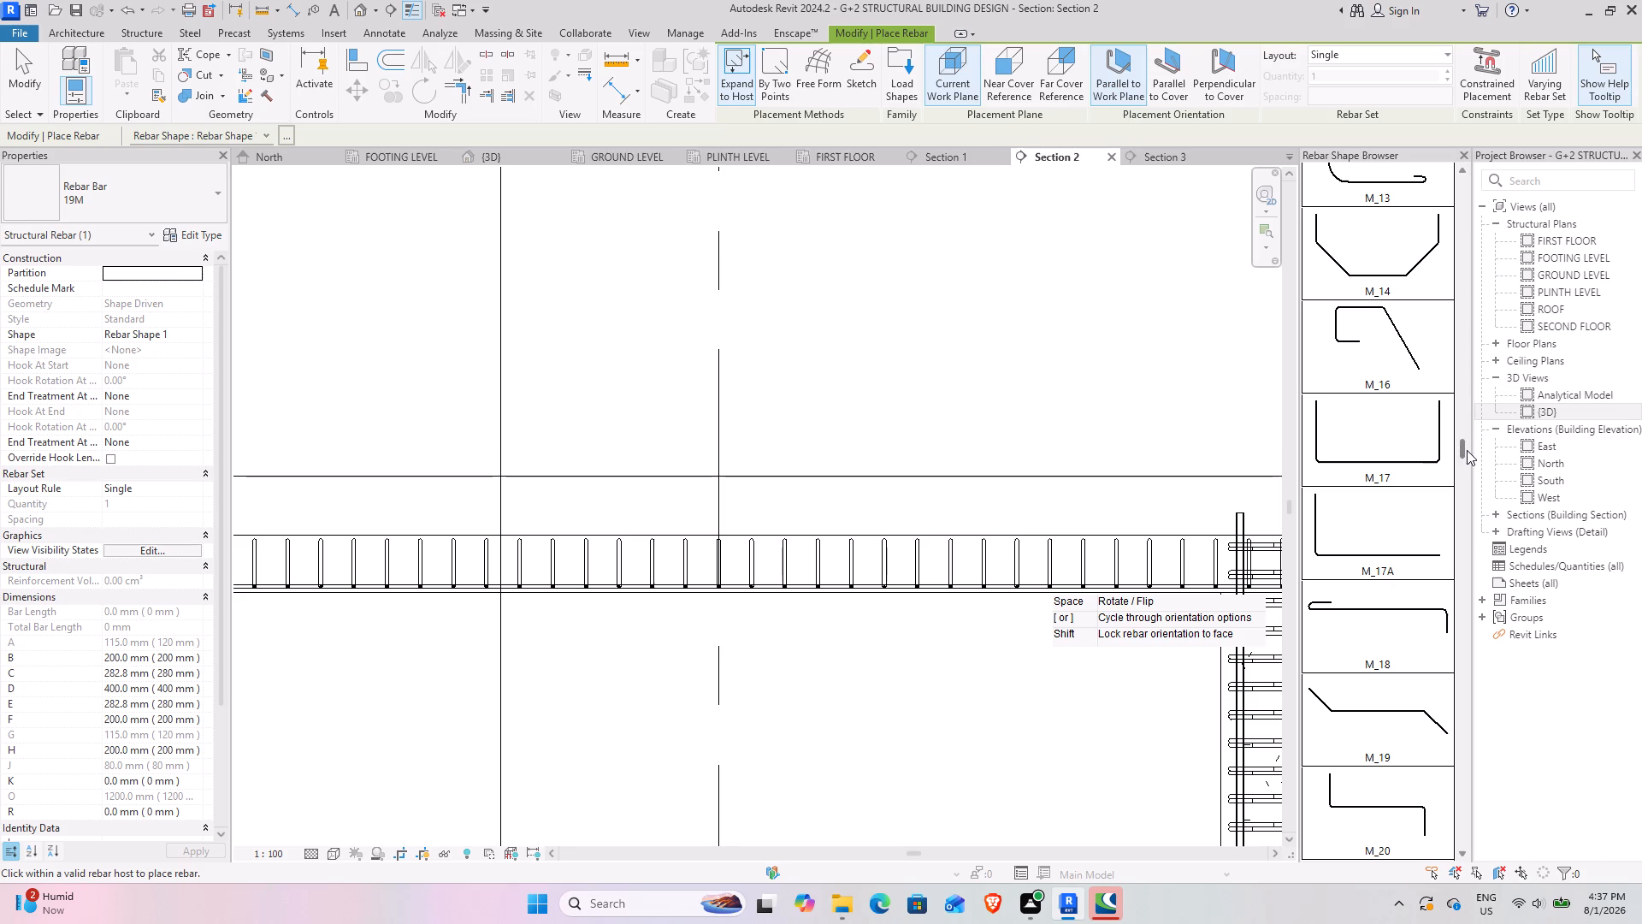
{"action": "left_click_drag", "start_coordinate": [1467, 433], "coordinate": [1468, 187]}
{"action": "left_click", "coordinate": [1409, 241]}
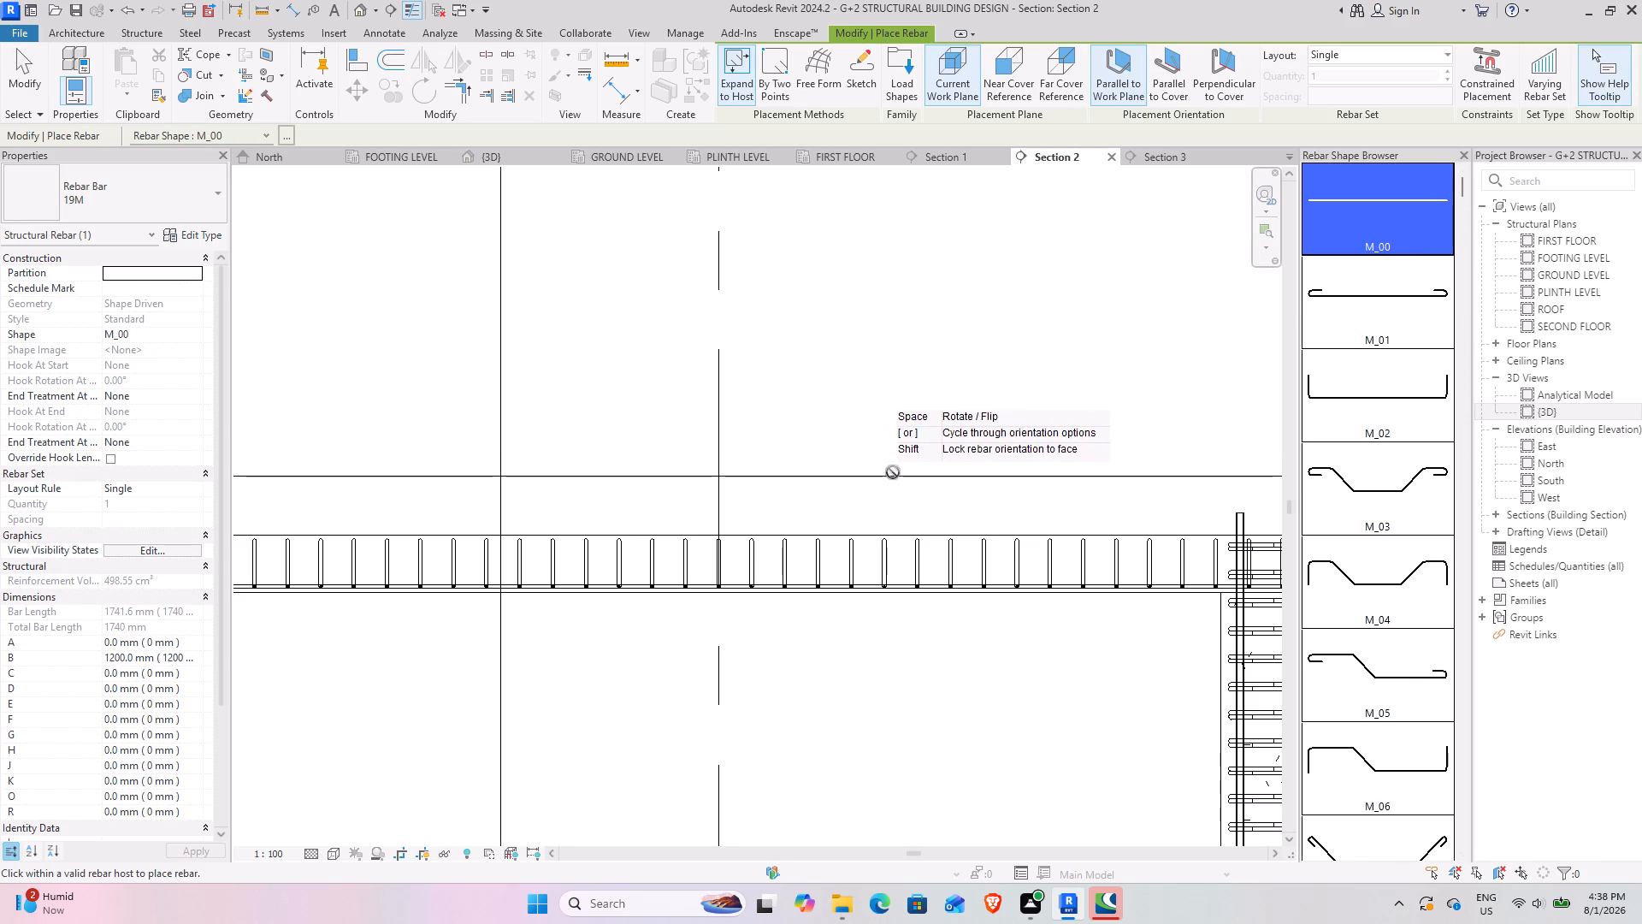
{"action": "left_click", "coordinate": [901, 555]}
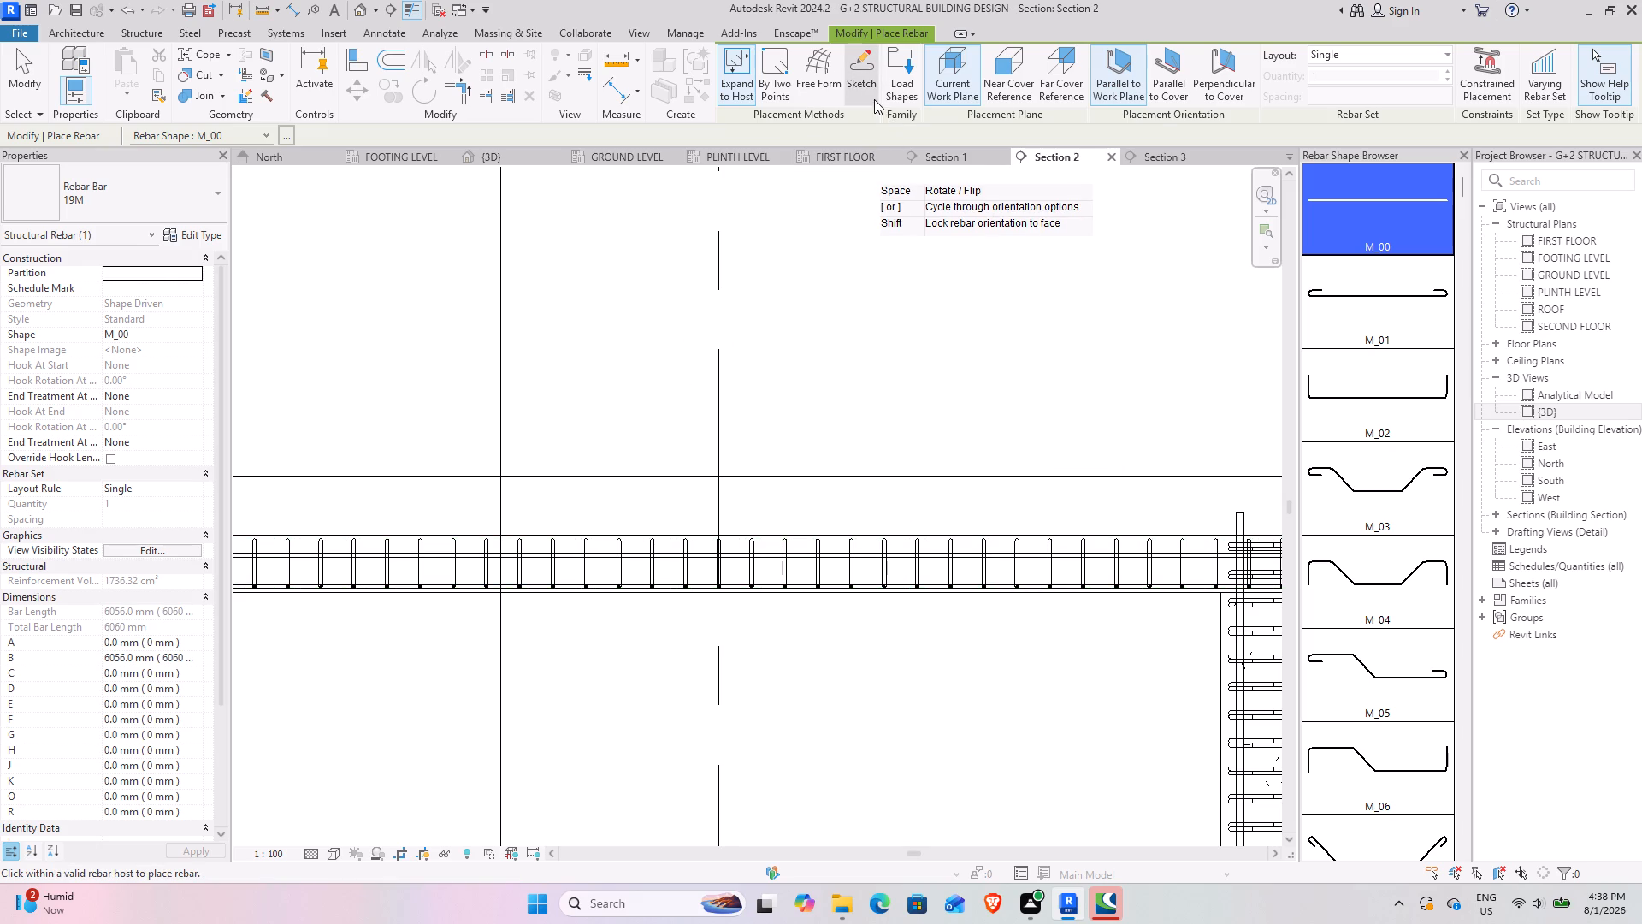
{"action": "left_click", "coordinate": [21, 81]}
Edit the straight bar's sketch and draw a run about 2020 mm long on the top cover line from its left end, sloping down about 440 mm.
{"action": "left_click", "coordinate": [908, 553]}
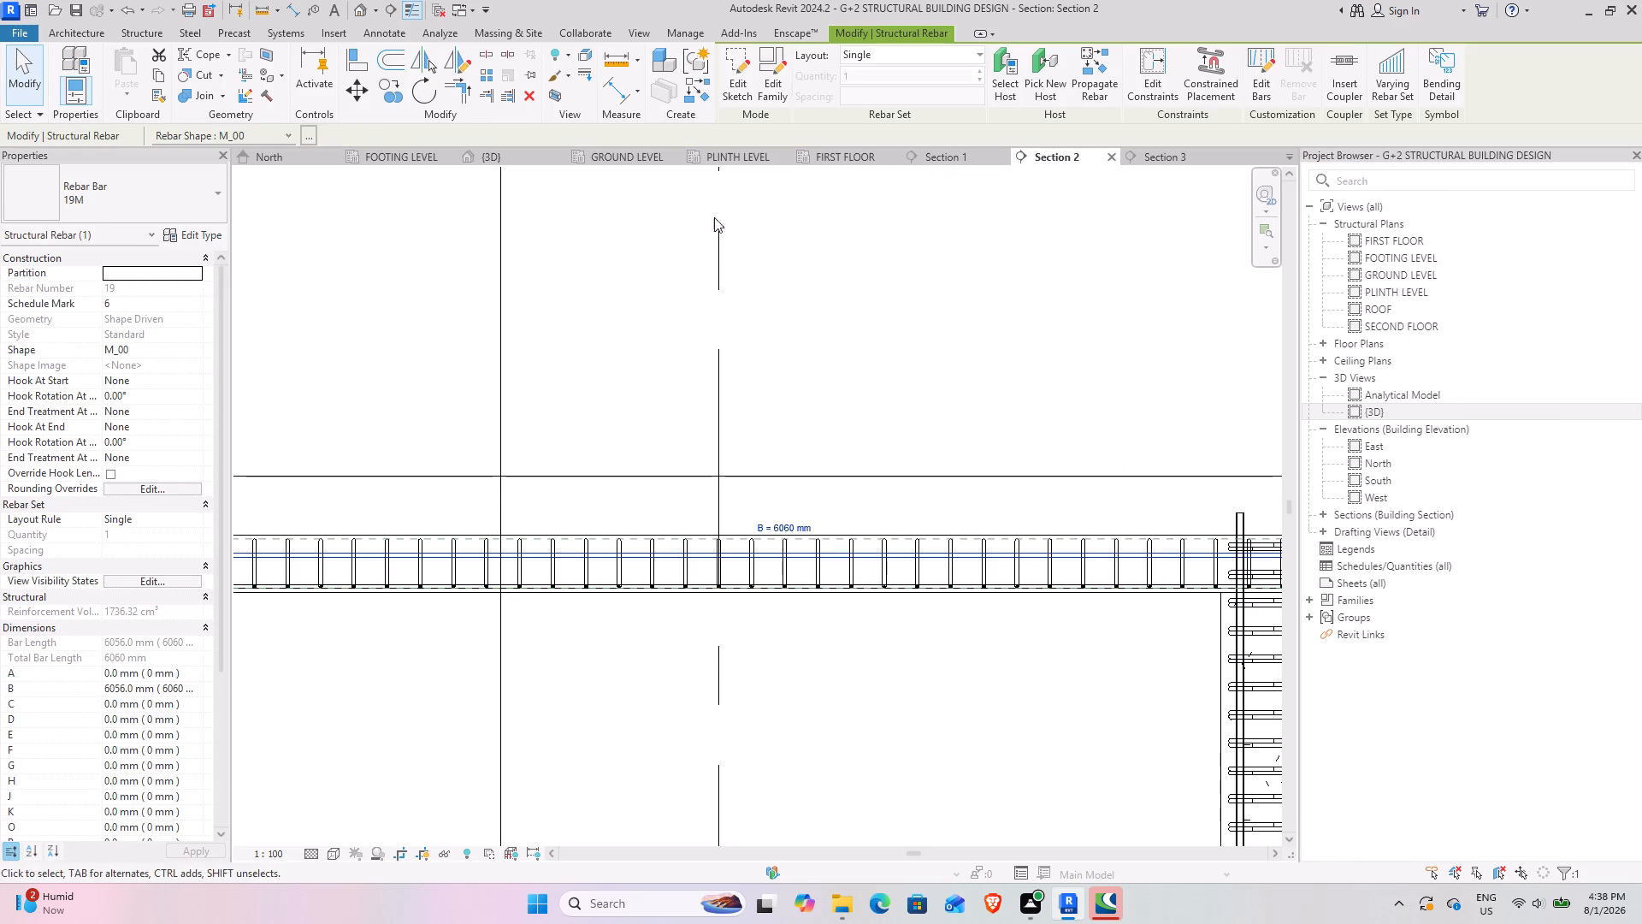
{"action": "left_click", "coordinate": [736, 74]}
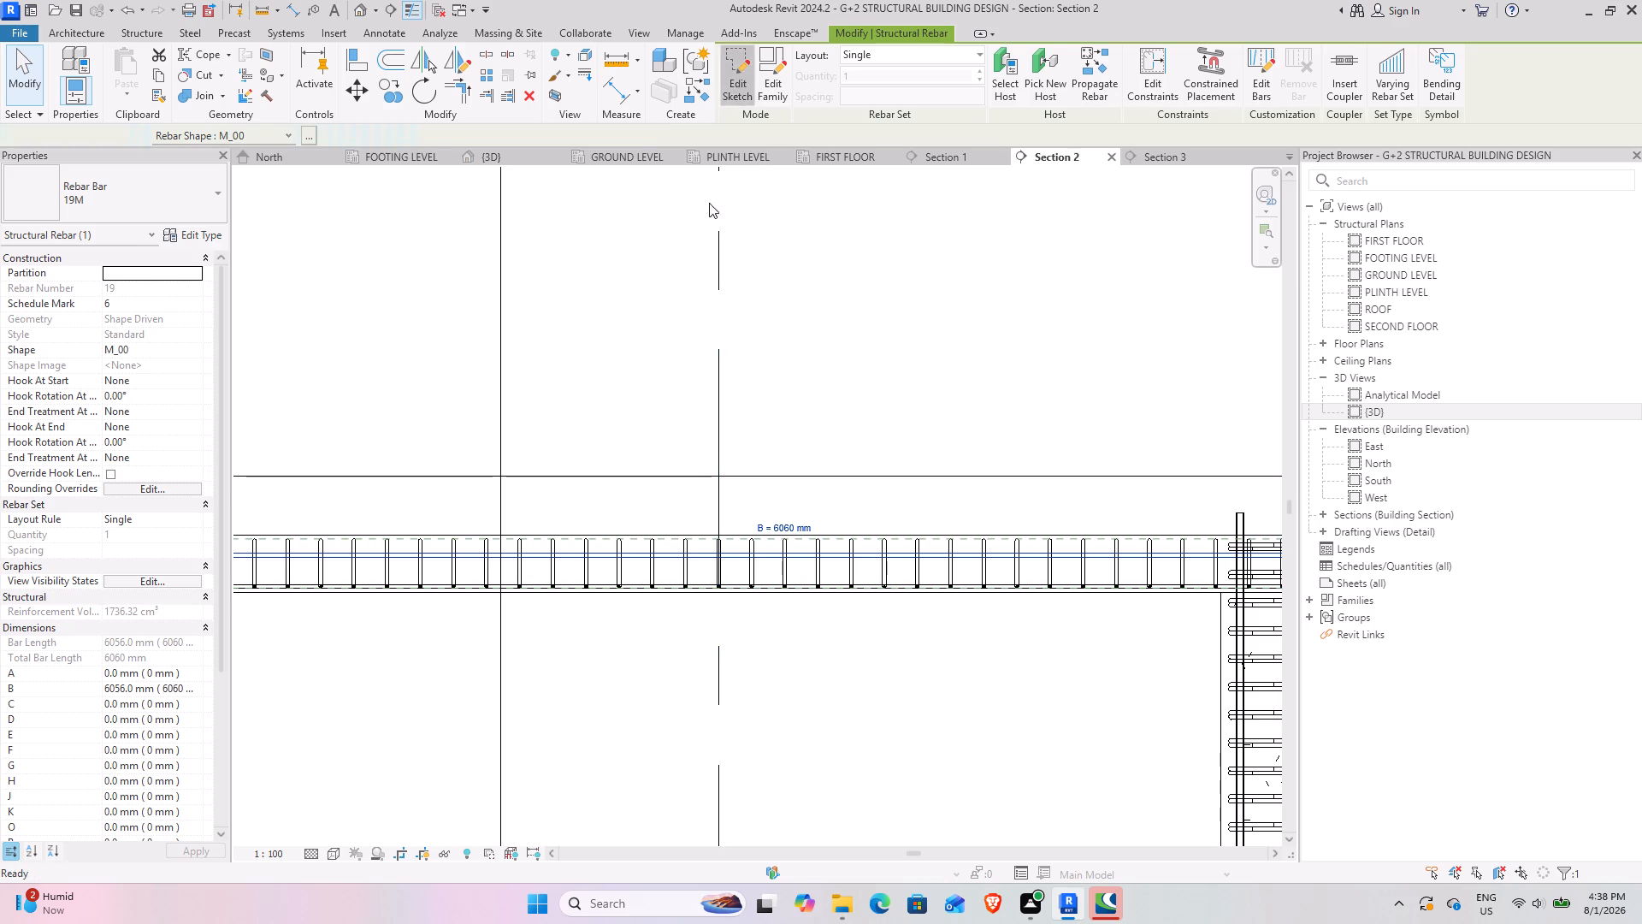
{"action": "middle_click_drag", "start_coordinate": [604, 547], "coordinate": [942, 531]}
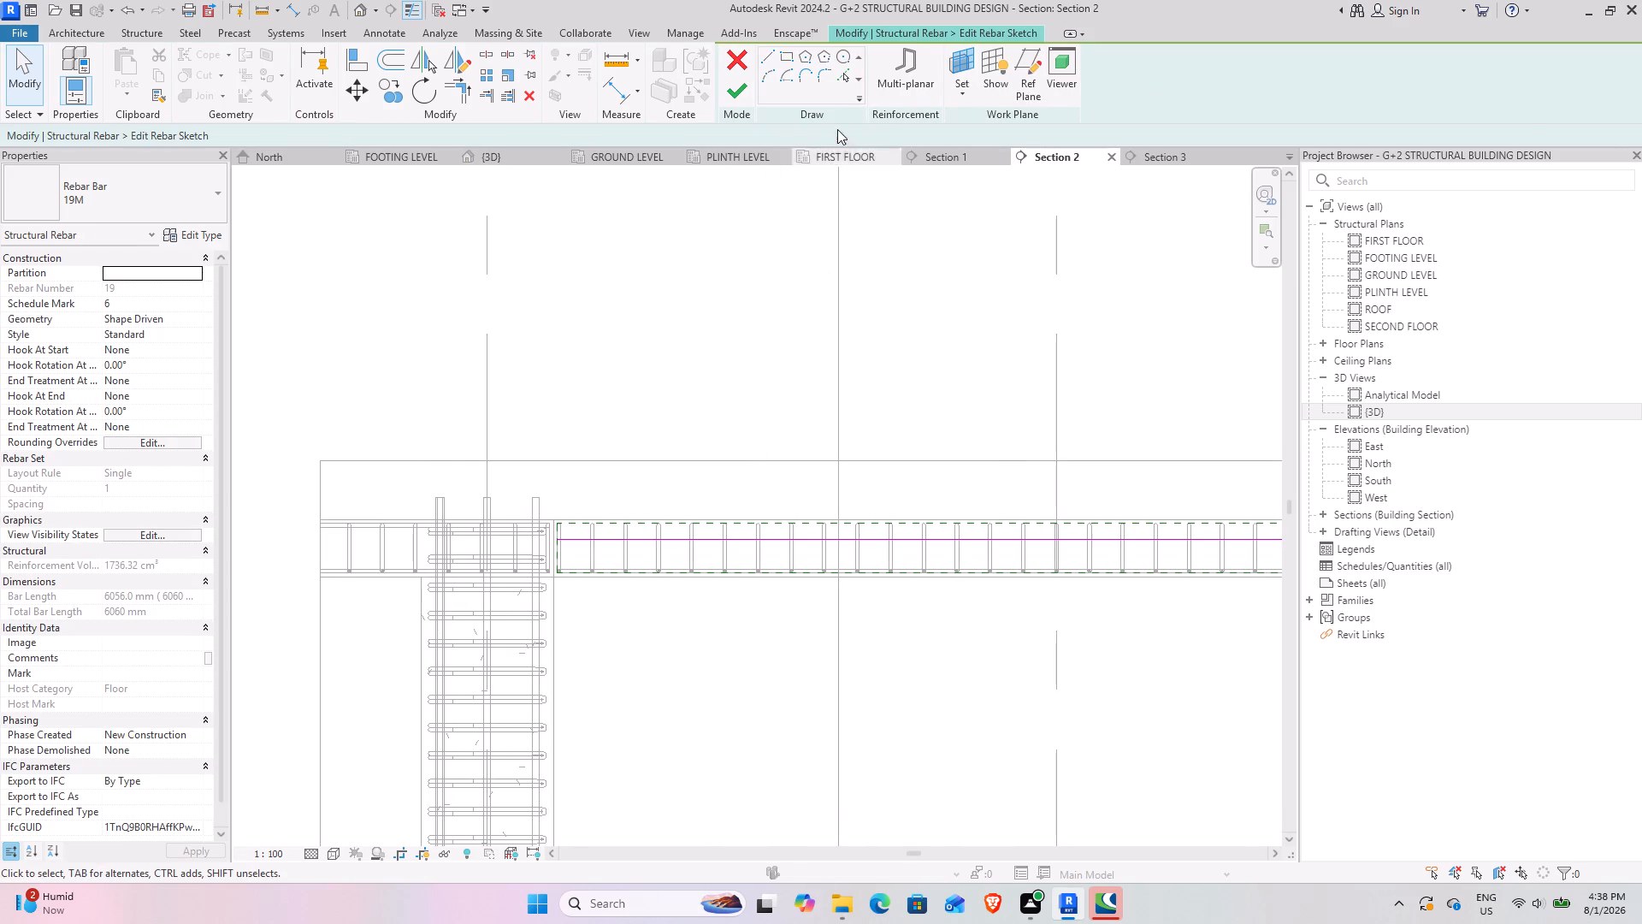
{"action": "left_click", "coordinate": [774, 56]}
{"action": "scroll", "coordinate": [592, 550], "scroll_direction": "up", "scroll_amount": 8}
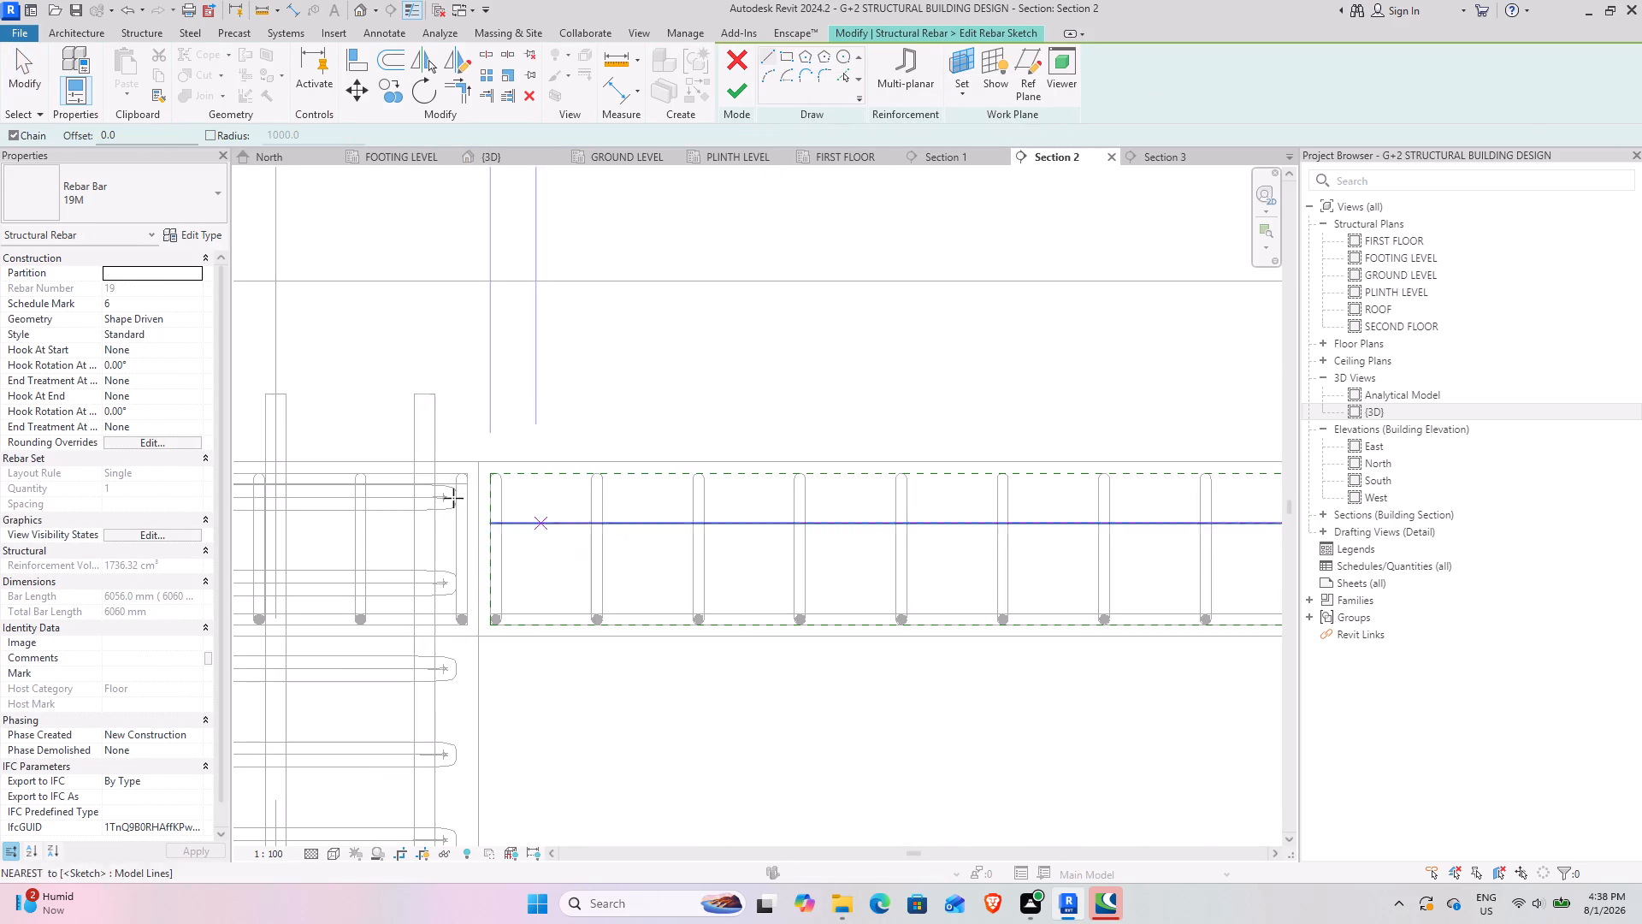
{"action": "left_click", "coordinate": [494, 481]}
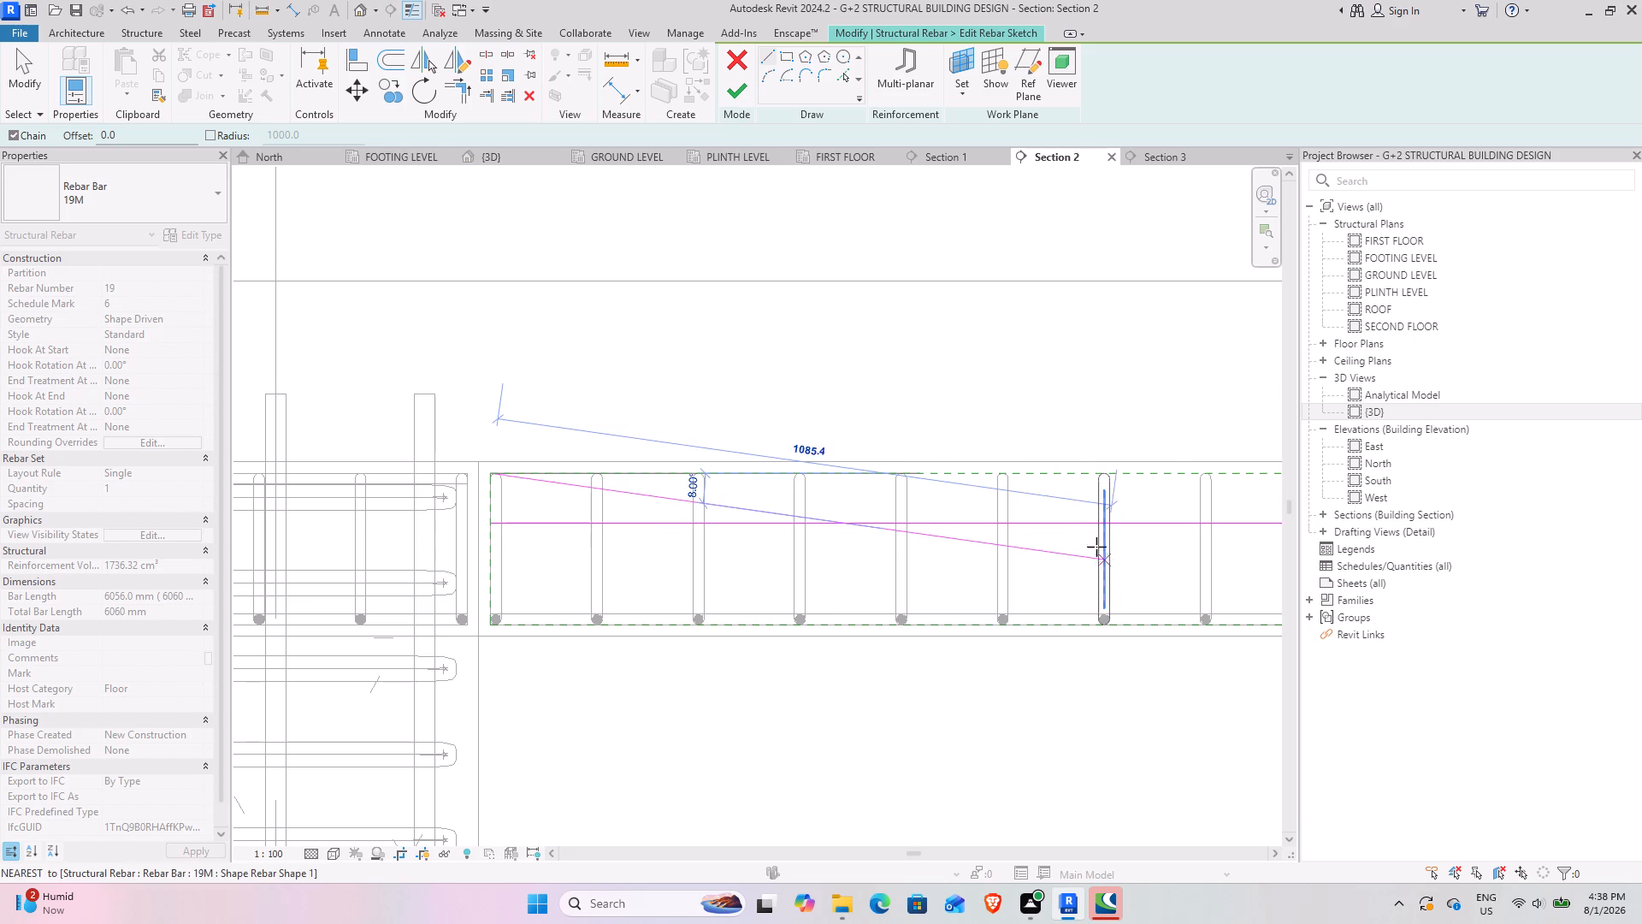
{"action": "middle_click_drag", "start_coordinate": [1195, 464], "coordinate": [515, 509]}
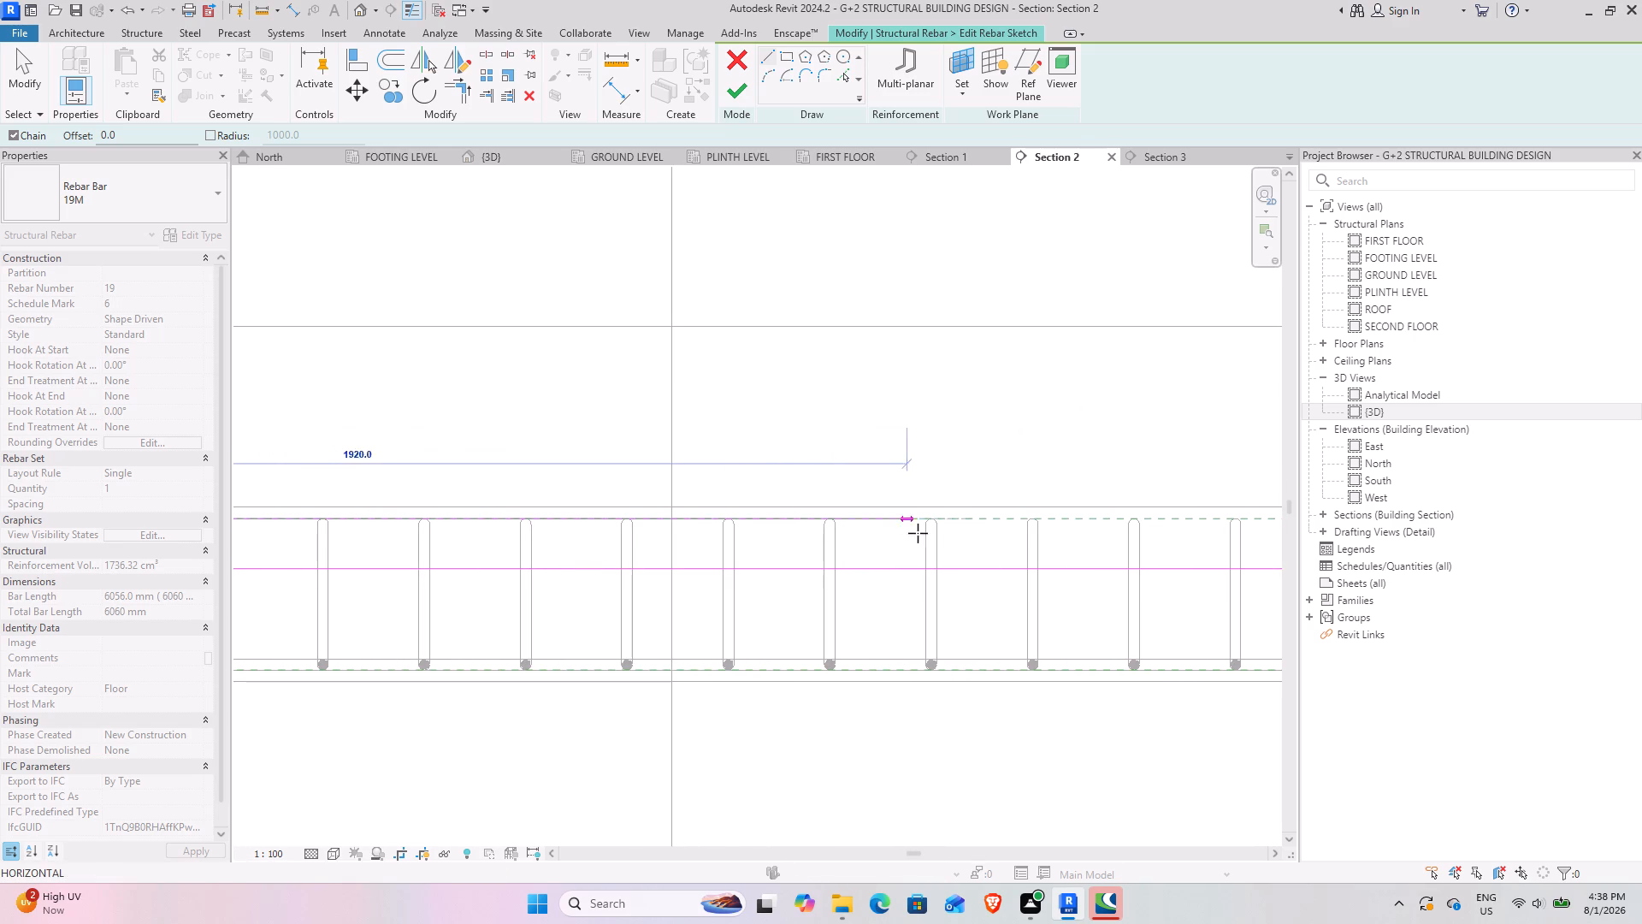
{"action": "left_click", "coordinate": [954, 532]}
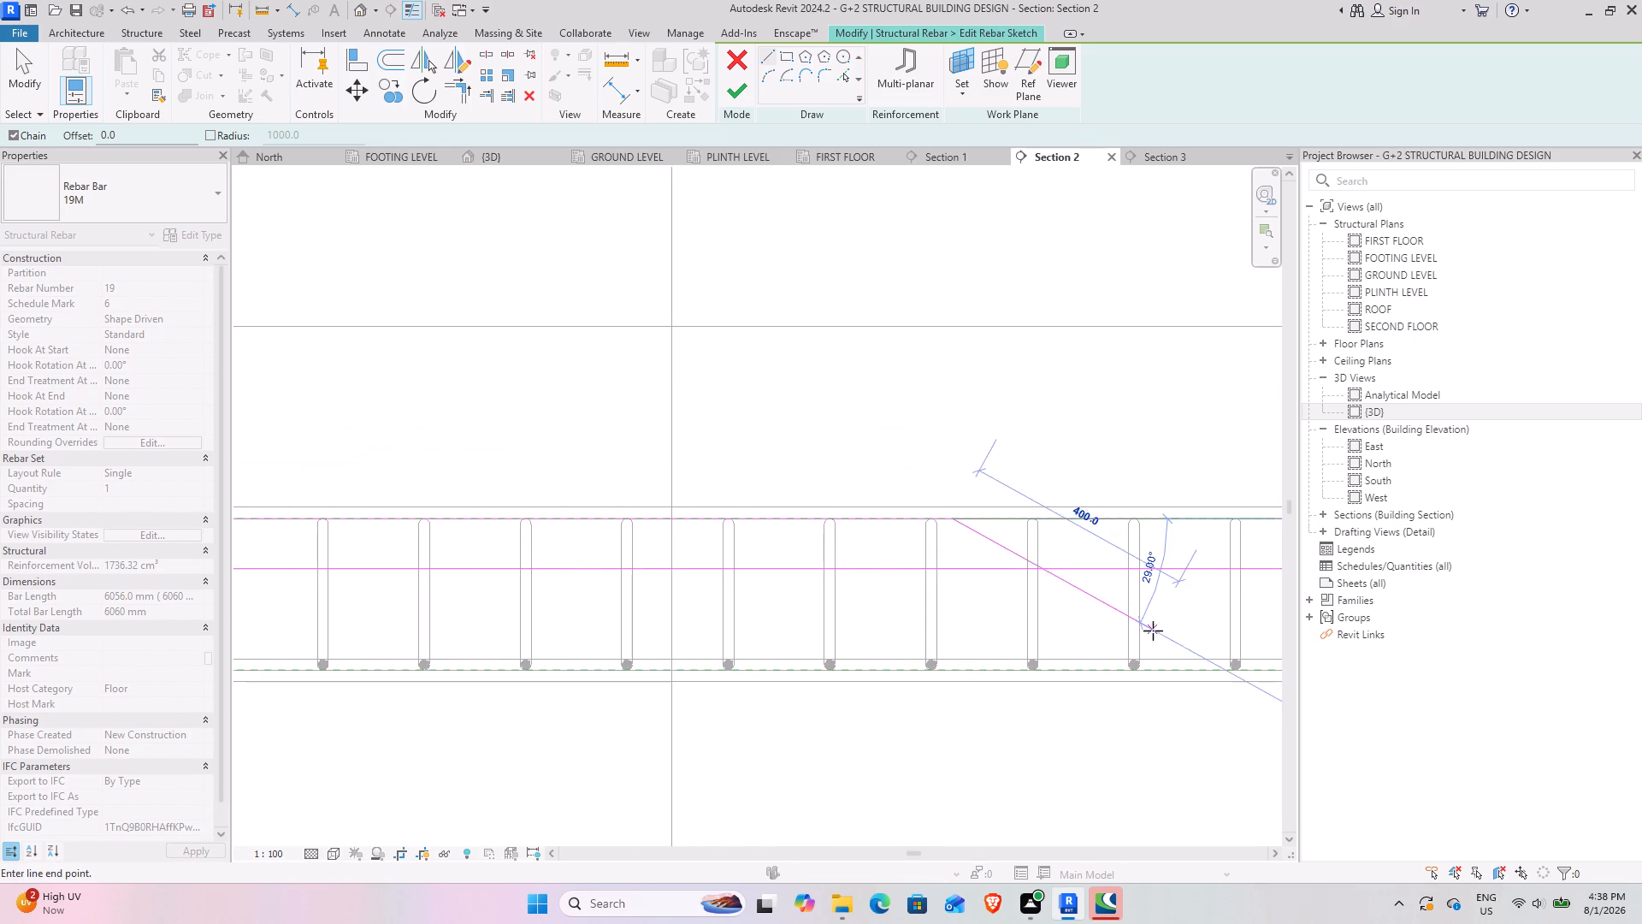
{"action": "left_click", "coordinate": [1174, 629]}
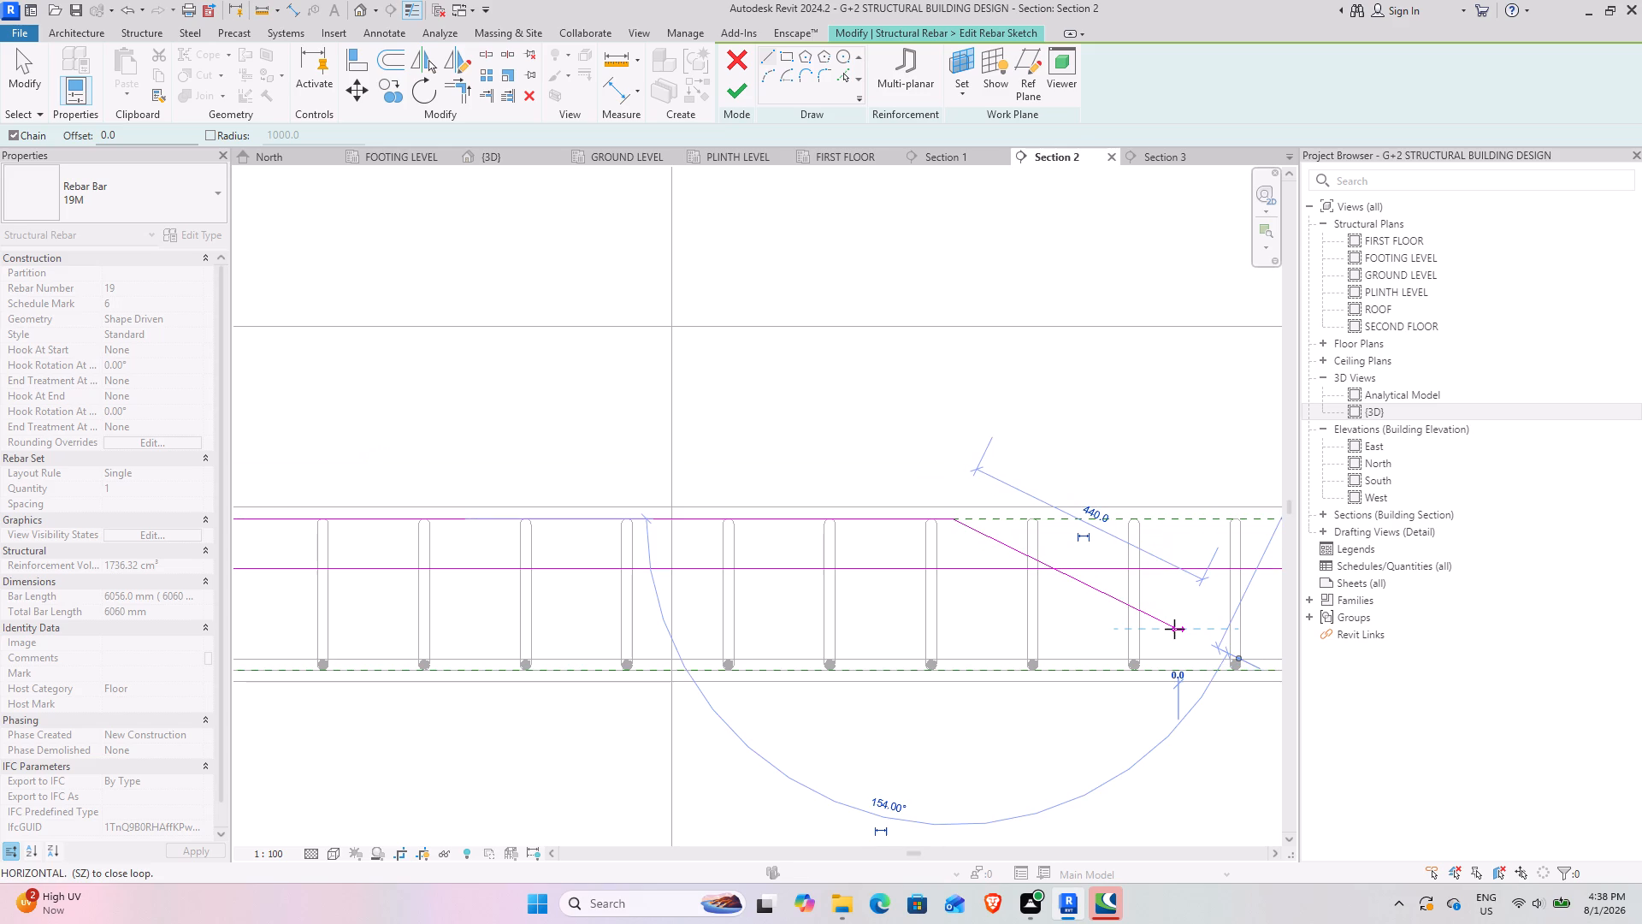
{"action": "scroll", "coordinate": [1174, 629], "scroll_direction": "down", "scroll_amount": 4}
{"action": "middle_click_drag", "start_coordinate": [1174, 629], "coordinate": [402, 631]}
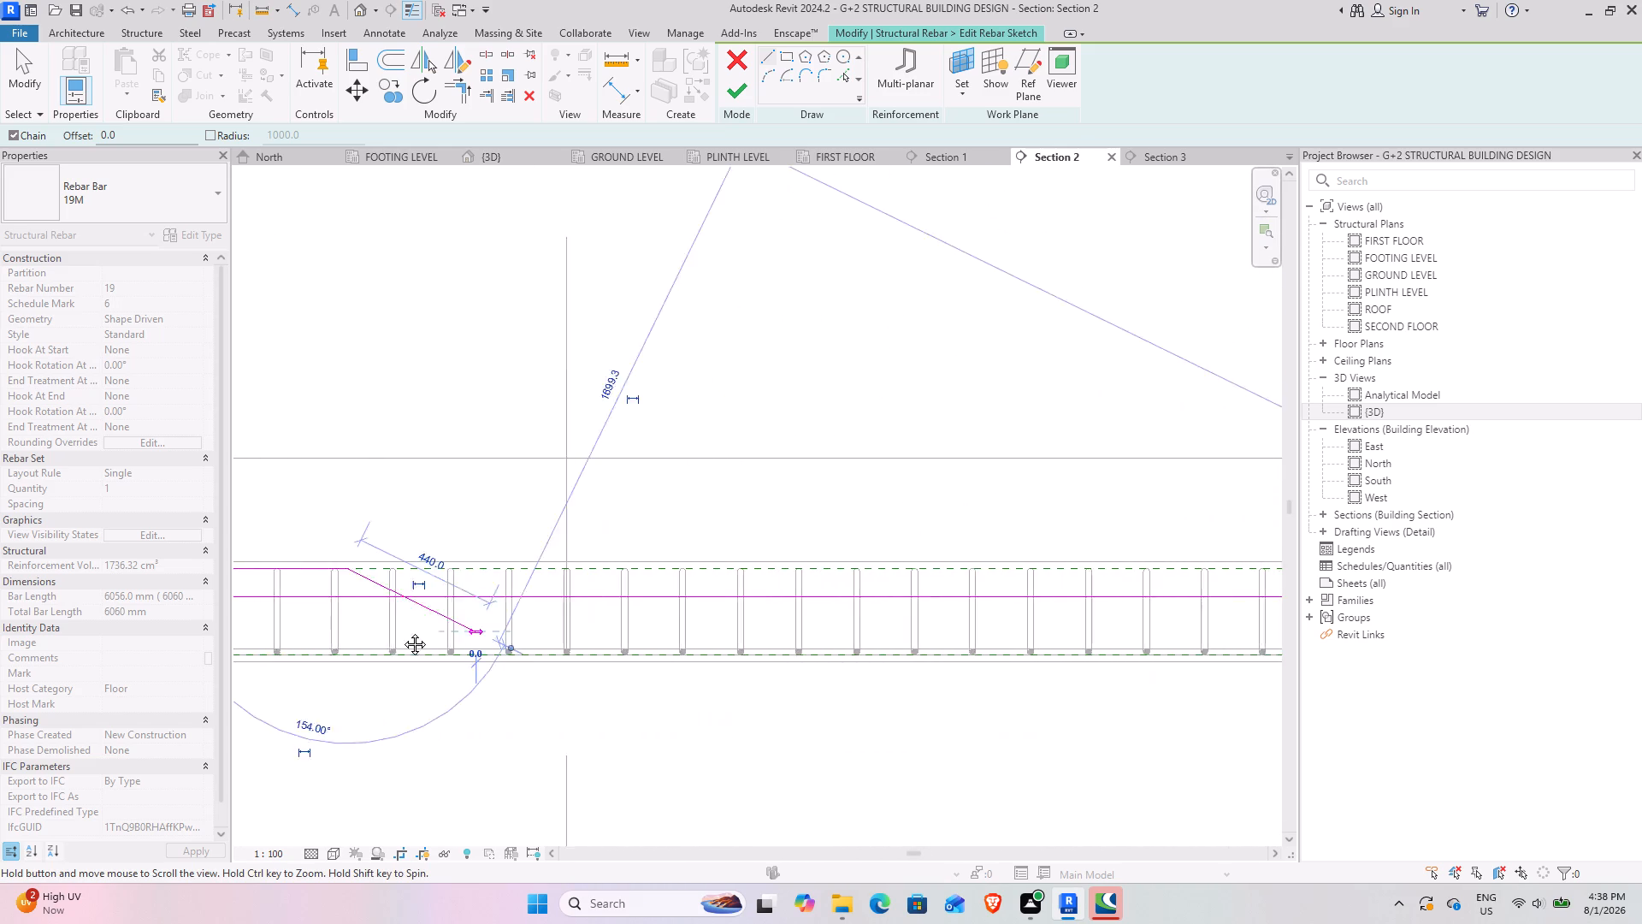
{"action": "middle_click_drag", "start_coordinate": [402, 631], "coordinate": [363, 632]}
{"action": "scroll", "coordinate": [1143, 629], "scroll_direction": "down", "scroll_amount": 5}
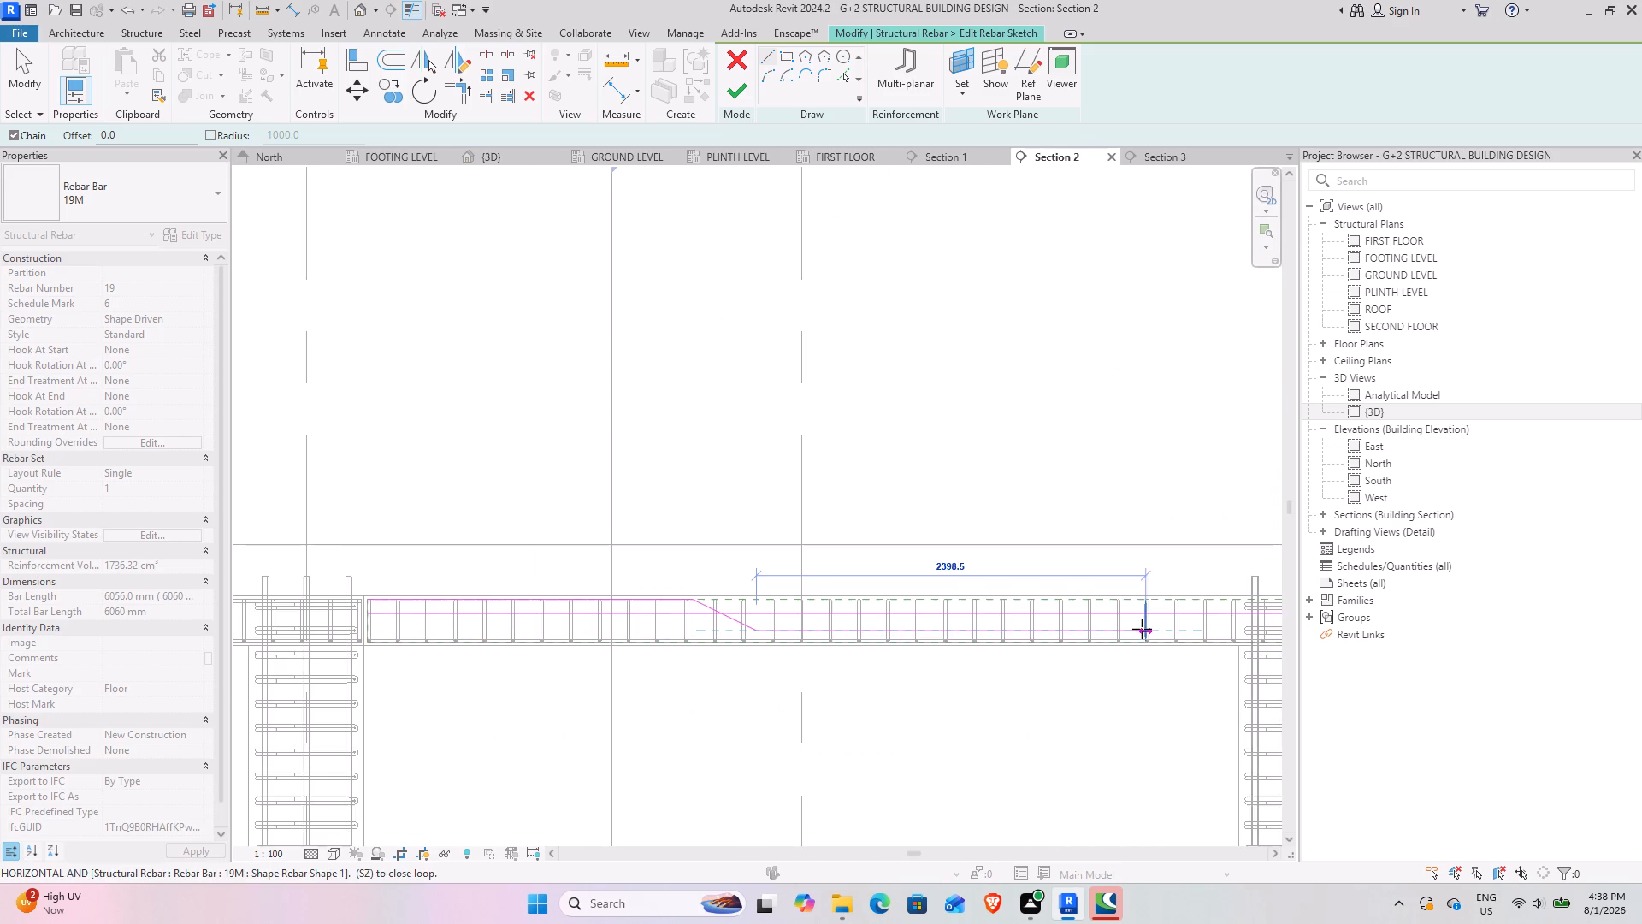
{"action": "middle_click_drag", "start_coordinate": [1120, 629], "coordinate": [836, 629]}
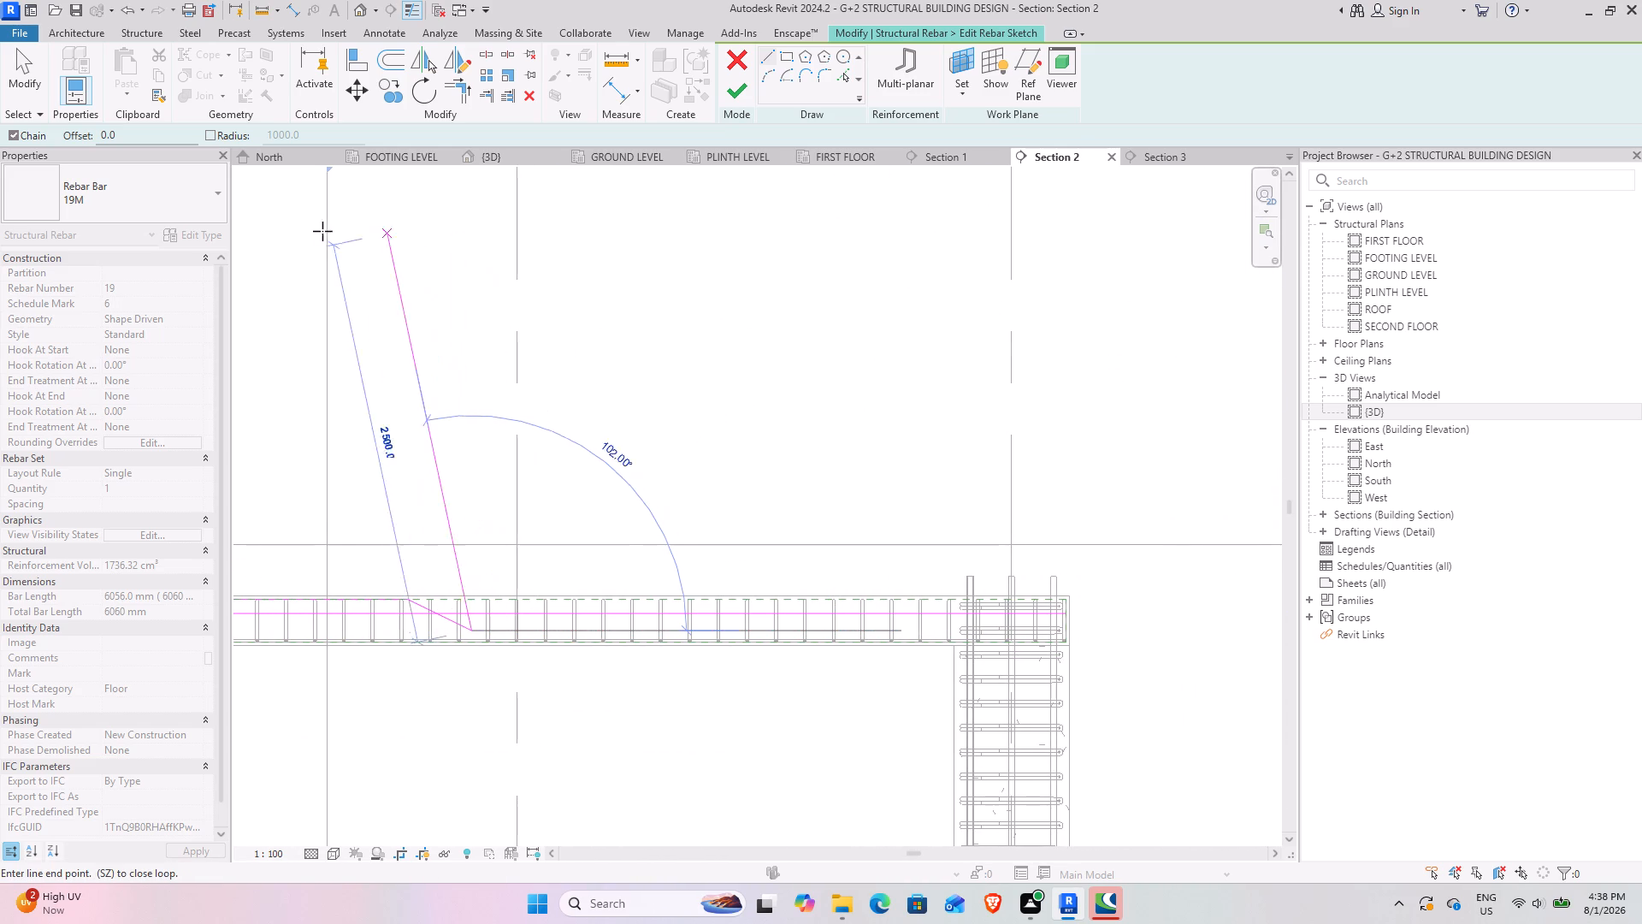
{"action": "key", "text": "Escape"}
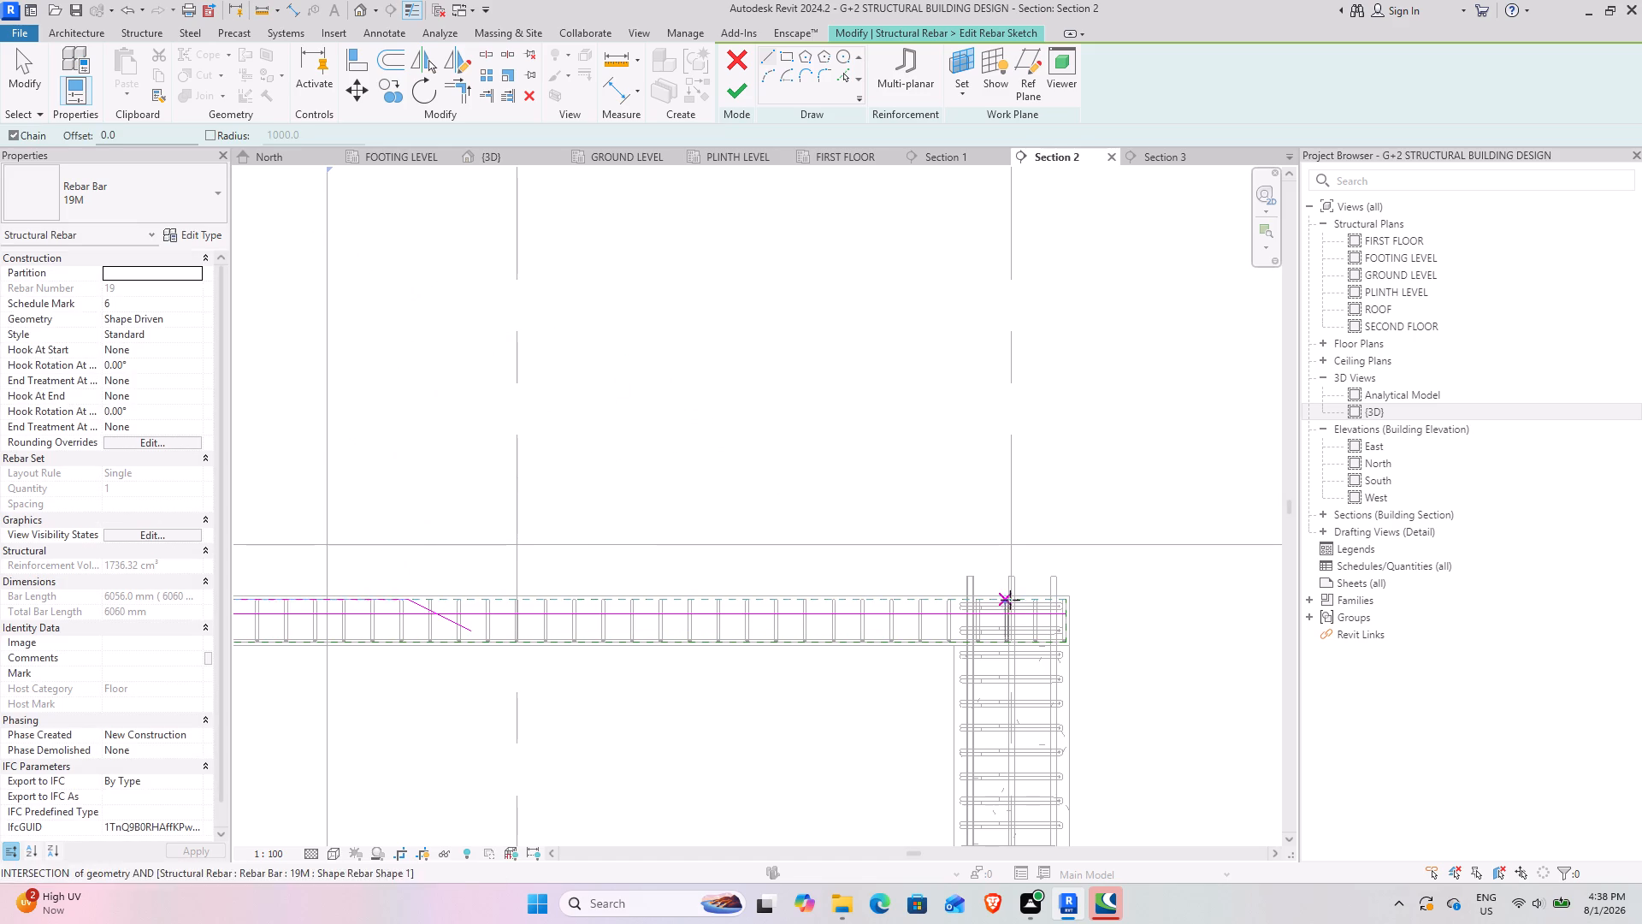
Sketch the right half: about 2060 mm along the top cover line, a 45° slope down, and a lower run about 1380 mm long joining the first slope.
{"action": "scroll", "coordinate": [1068, 595], "scroll_direction": "up", "scroll_amount": 12}
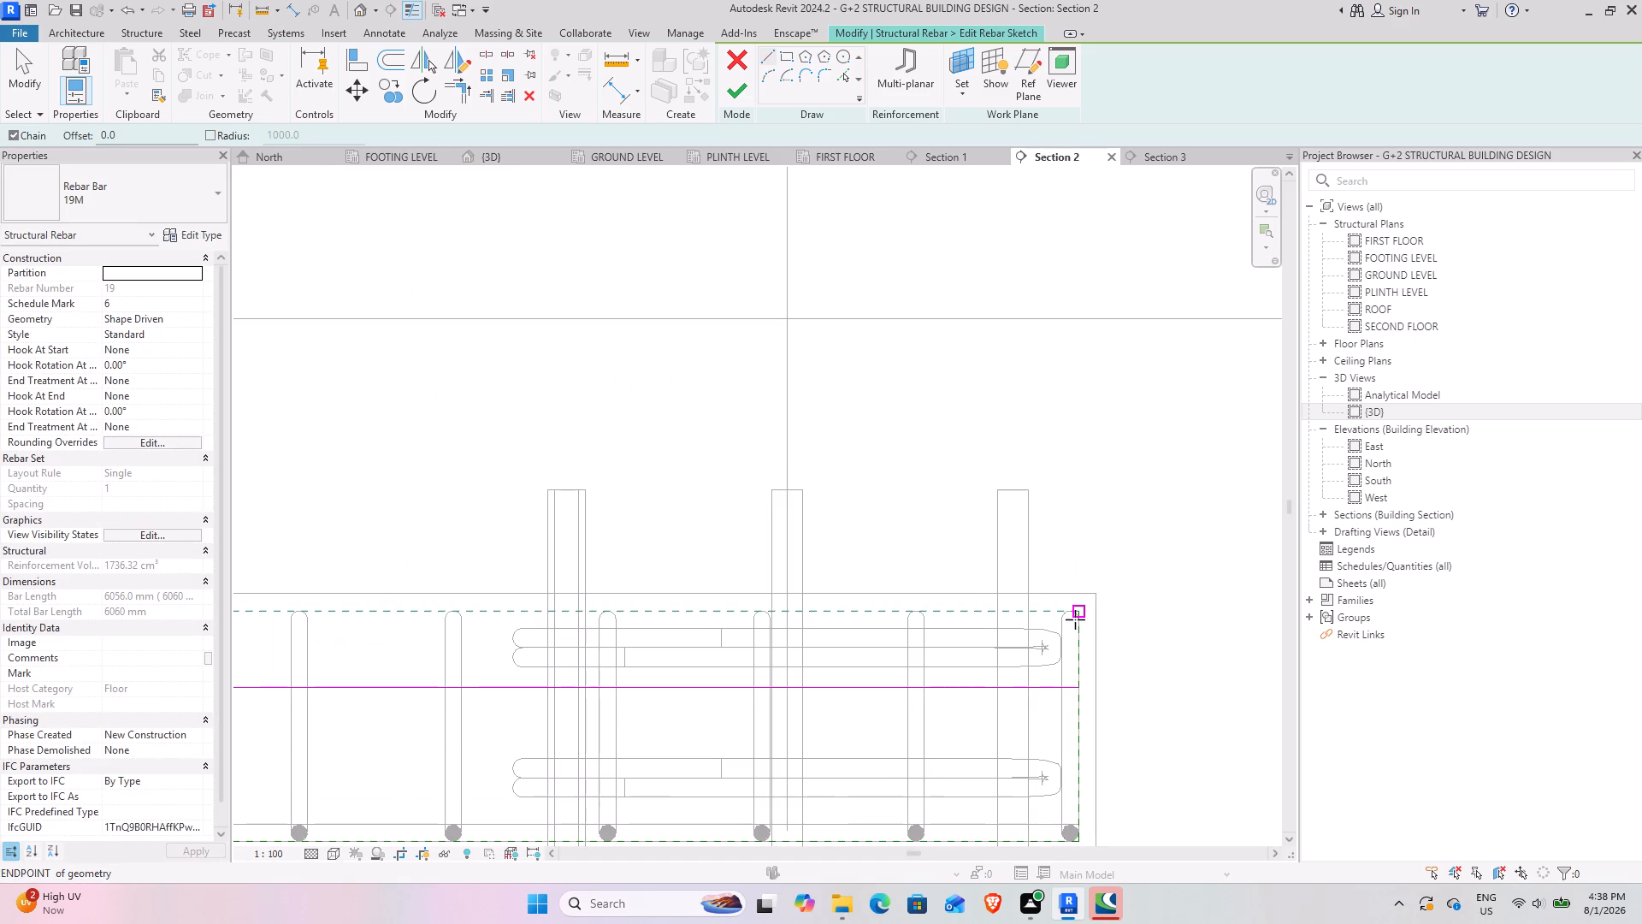
{"action": "left_click", "coordinate": [1075, 619]}
{"action": "scroll", "coordinate": [270, 605], "scroll_direction": "down", "scroll_amount": 4}
{"action": "middle_click_drag", "start_coordinate": [300, 602], "coordinate": [931, 636]}
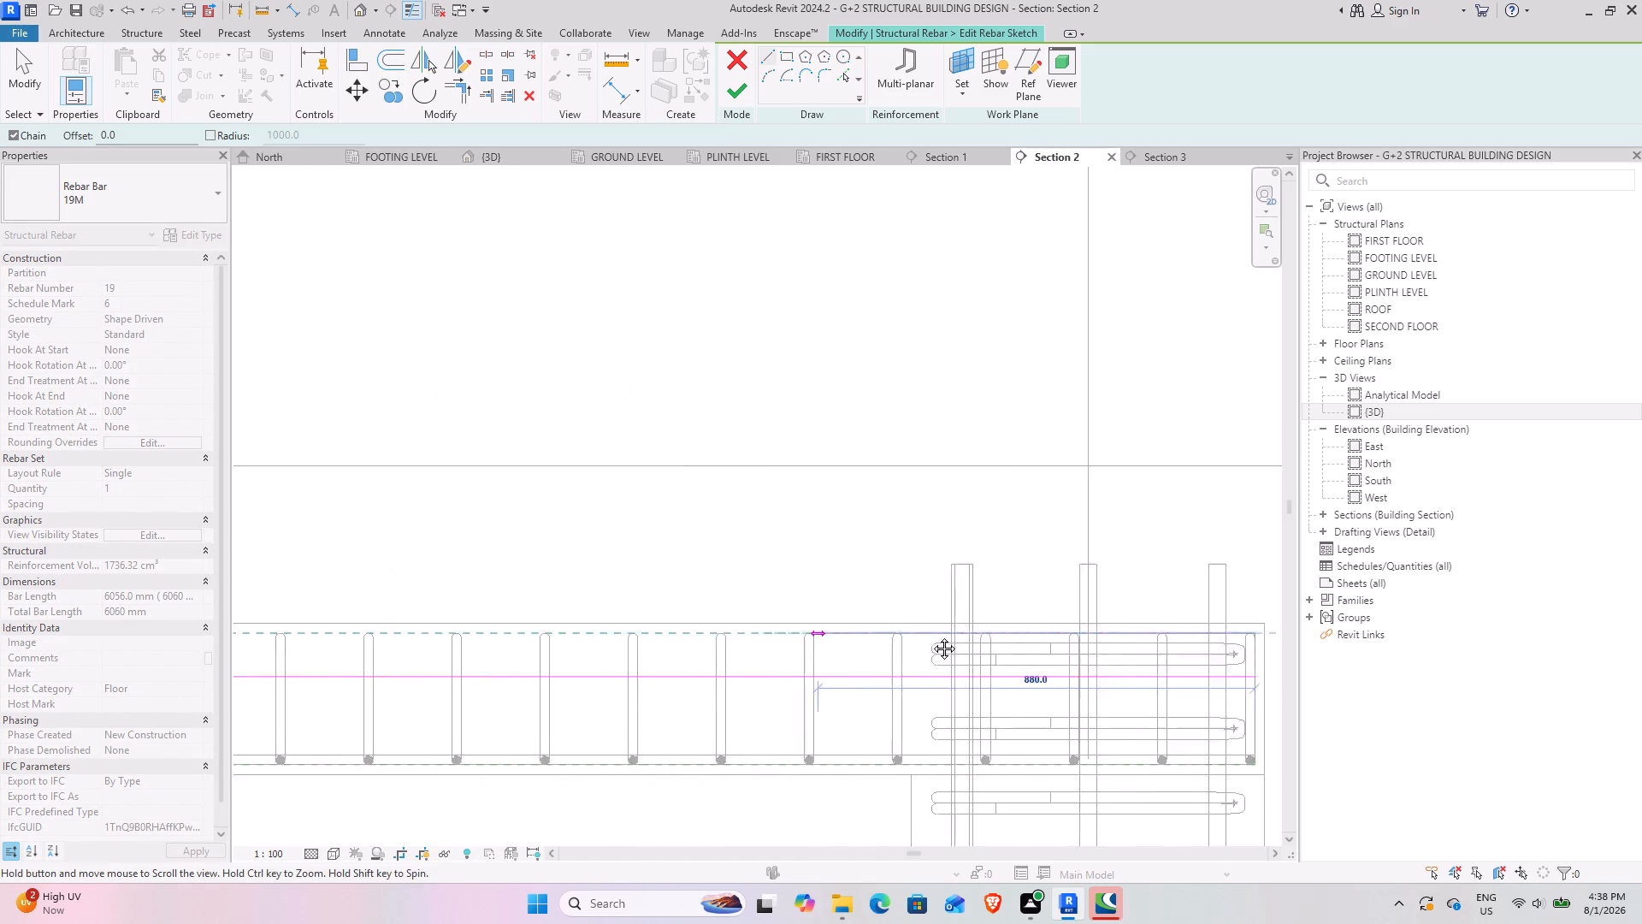
{"action": "middle_click_drag", "start_coordinate": [931, 636], "coordinate": [1155, 636]}
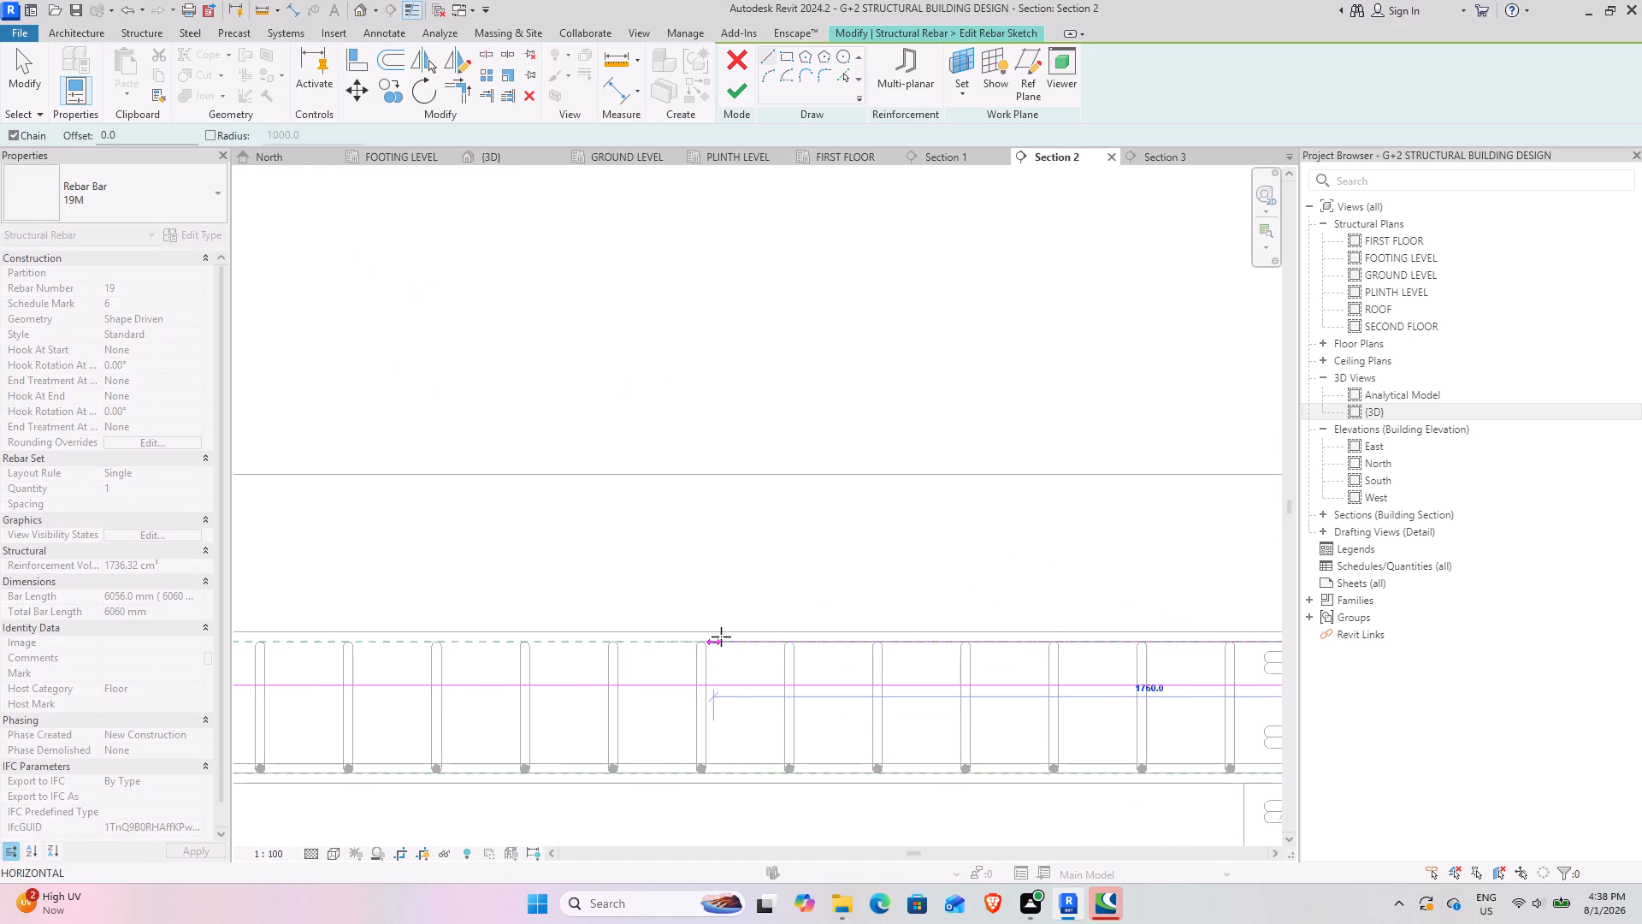
{"action": "left_click", "coordinate": [564, 637]}
{"action": "scroll", "coordinate": [480, 724], "scroll_direction": "down", "scroll_amount": 4}
{"action": "middle_click_drag", "start_coordinate": [505, 698], "coordinate": [1037, 662]}
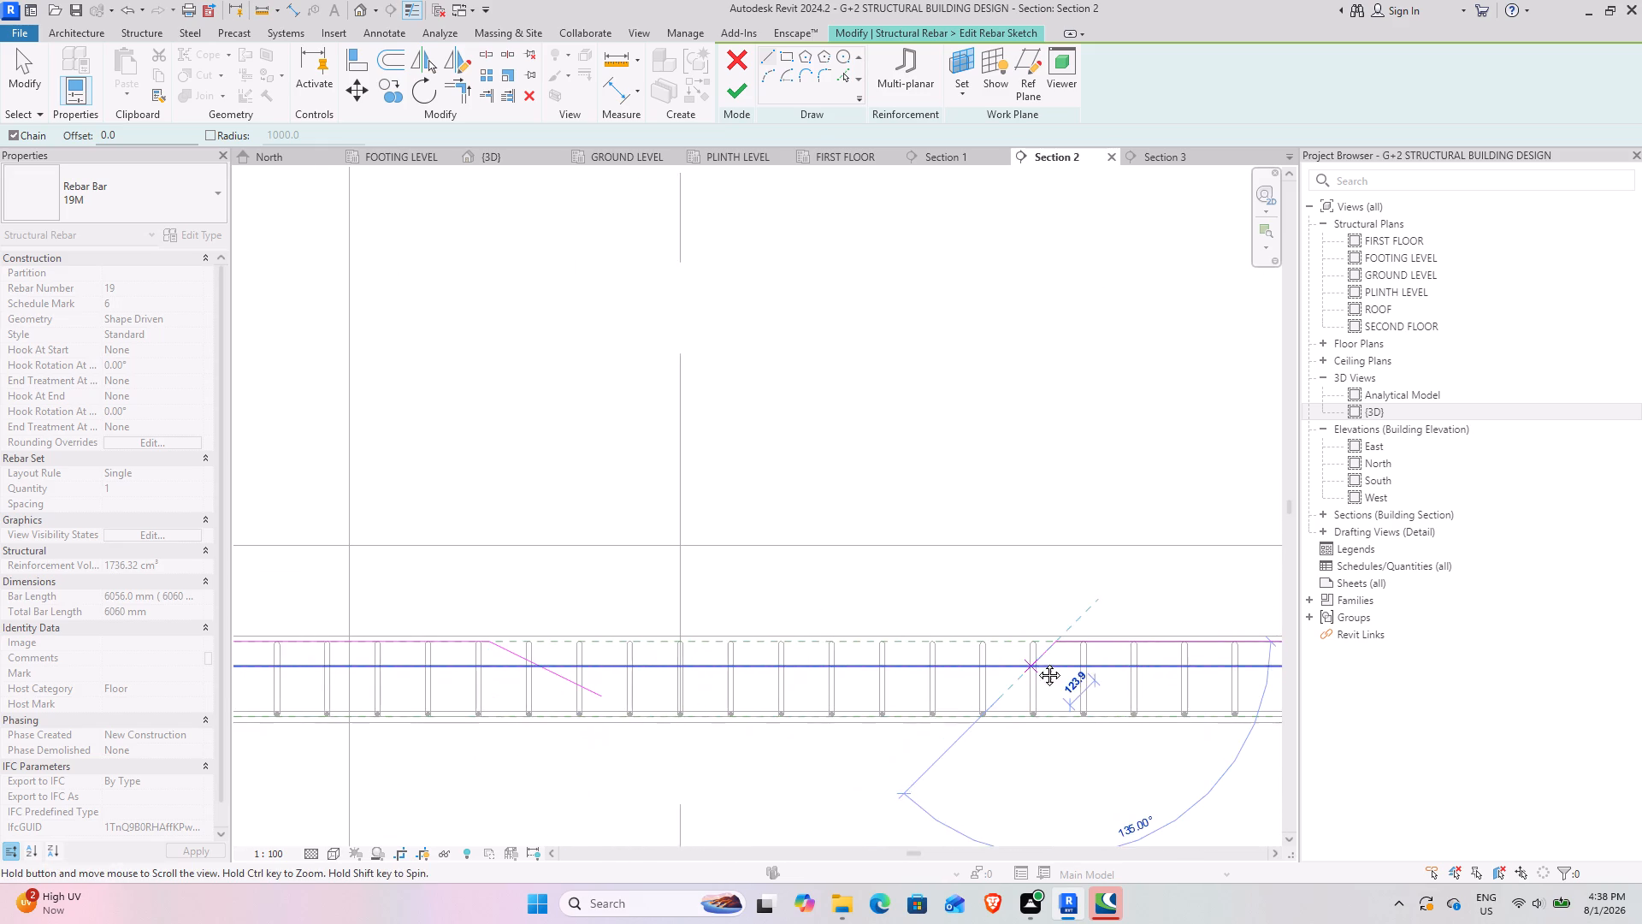
{"action": "middle_click_drag", "start_coordinate": [1037, 662], "coordinate": [1037, 661]}
{"action": "left_click", "coordinate": [1005, 696]}
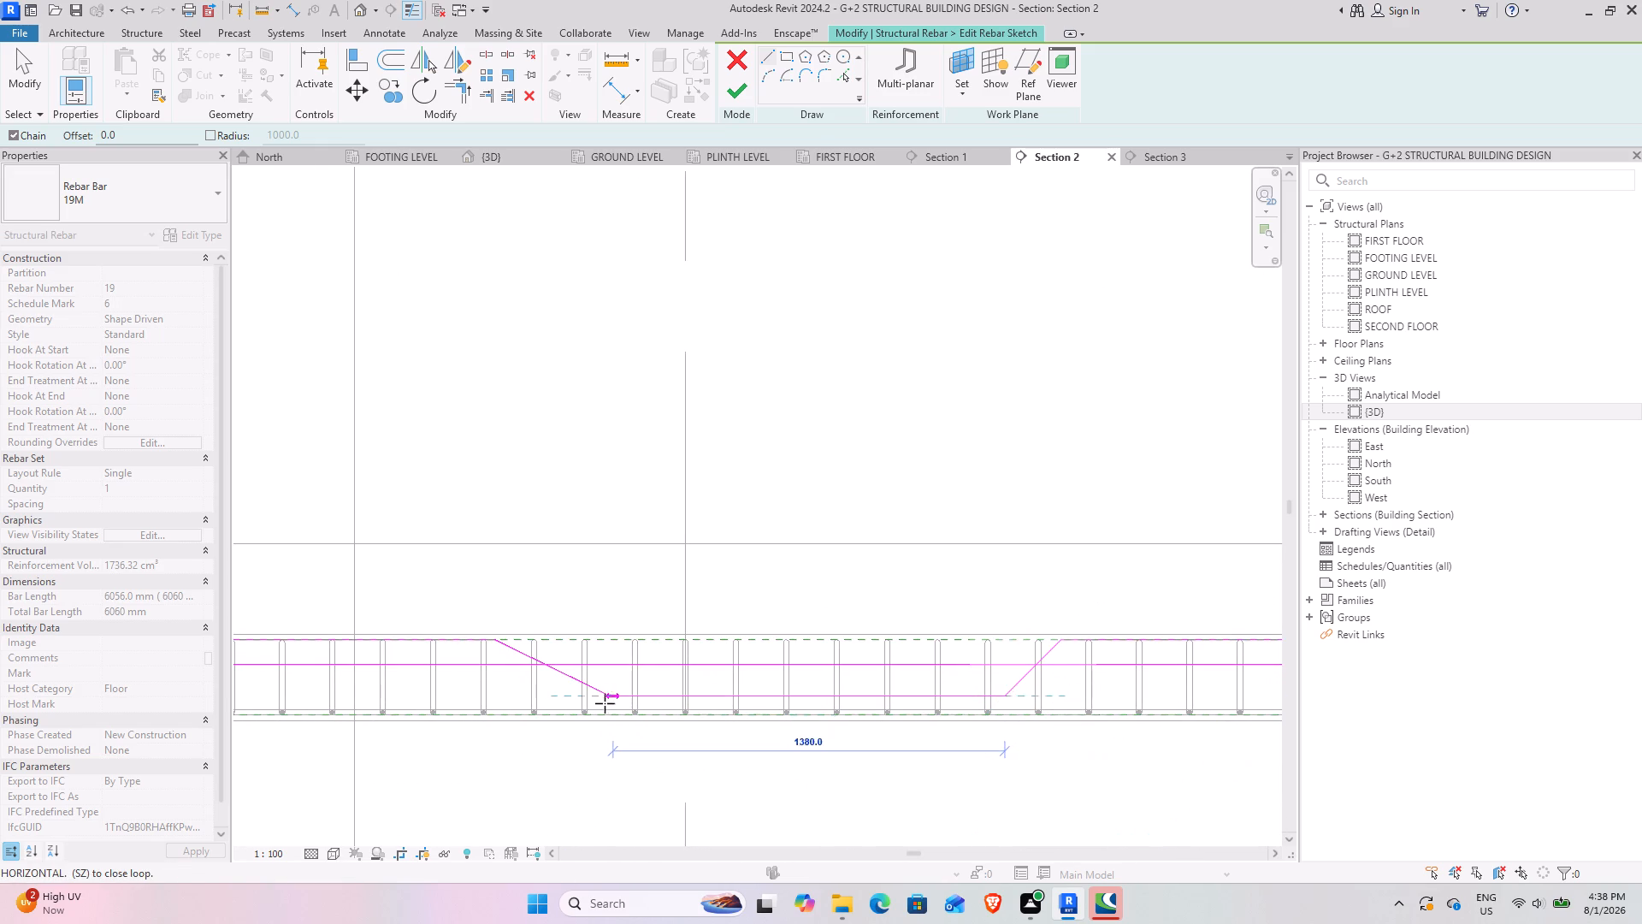
{"action": "left_click", "coordinate": [602, 701]}
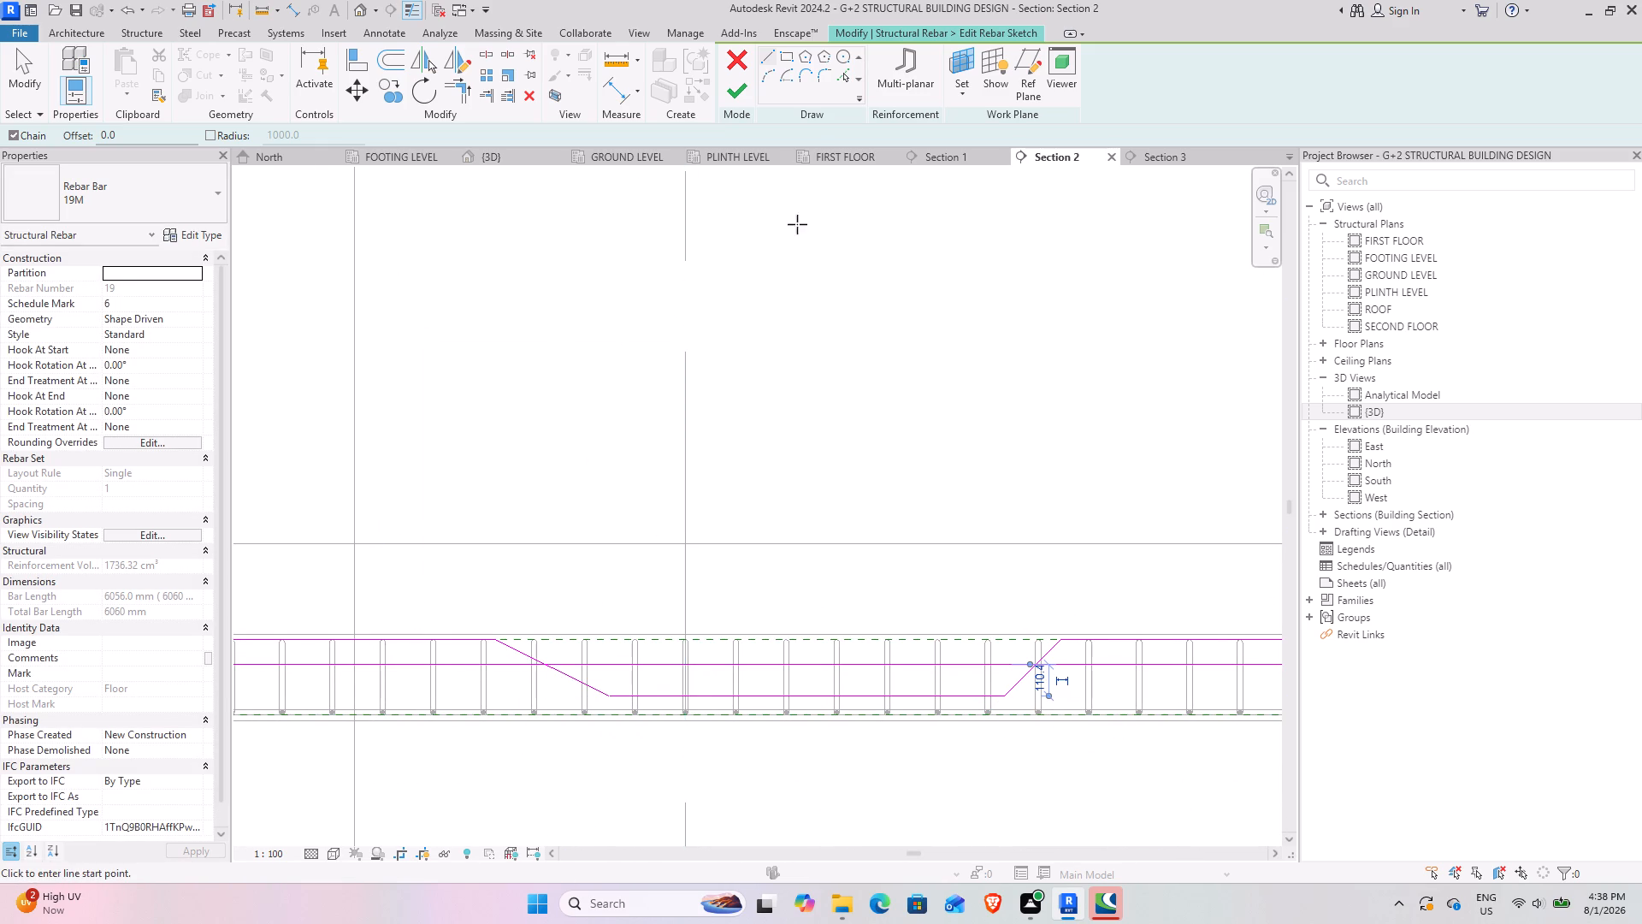
Delete the original straight line from the rebar sketch and finish it as a cranked bar.
{"action": "key", "text": "Escape"}
{"action": "key", "text": "Escape"}
{"action": "left_click", "coordinate": [741, 671]}
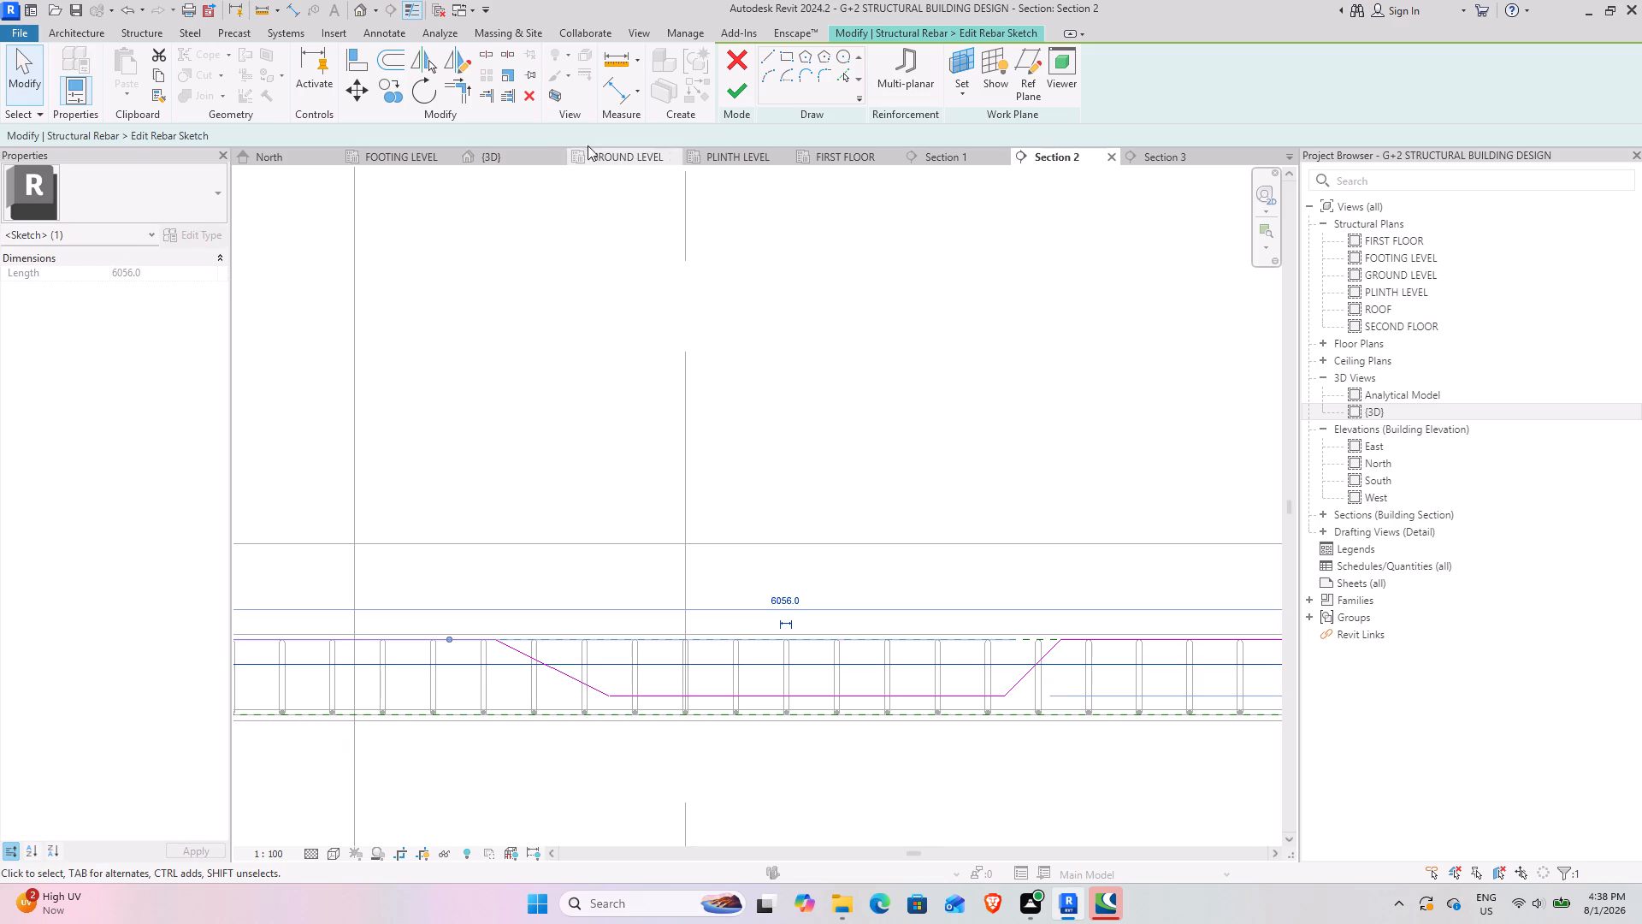
{"action": "left_click", "coordinate": [530, 104]}
{"action": "left_click", "coordinate": [734, 89]}
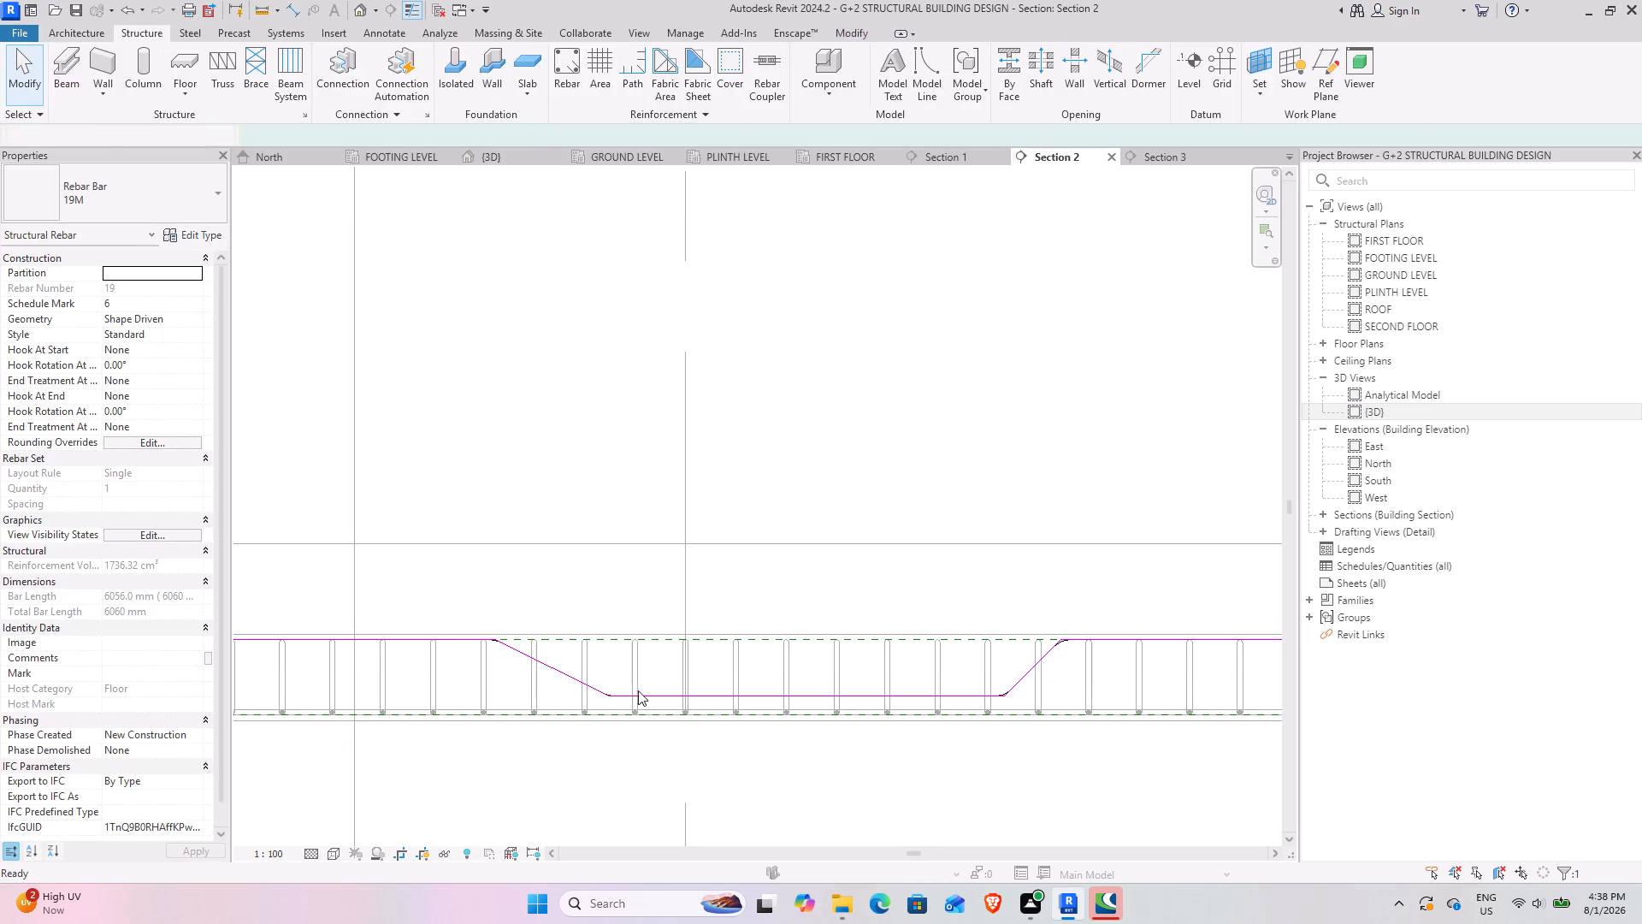
Lower the cranked bar's middle run to the slab's bottom reinforcement, giving a left slope about 570 mm long and a middle run about 1350 mm.
{"action": "scroll", "coordinate": [617, 692], "scroll_direction": "up", "scroll_amount": 9}
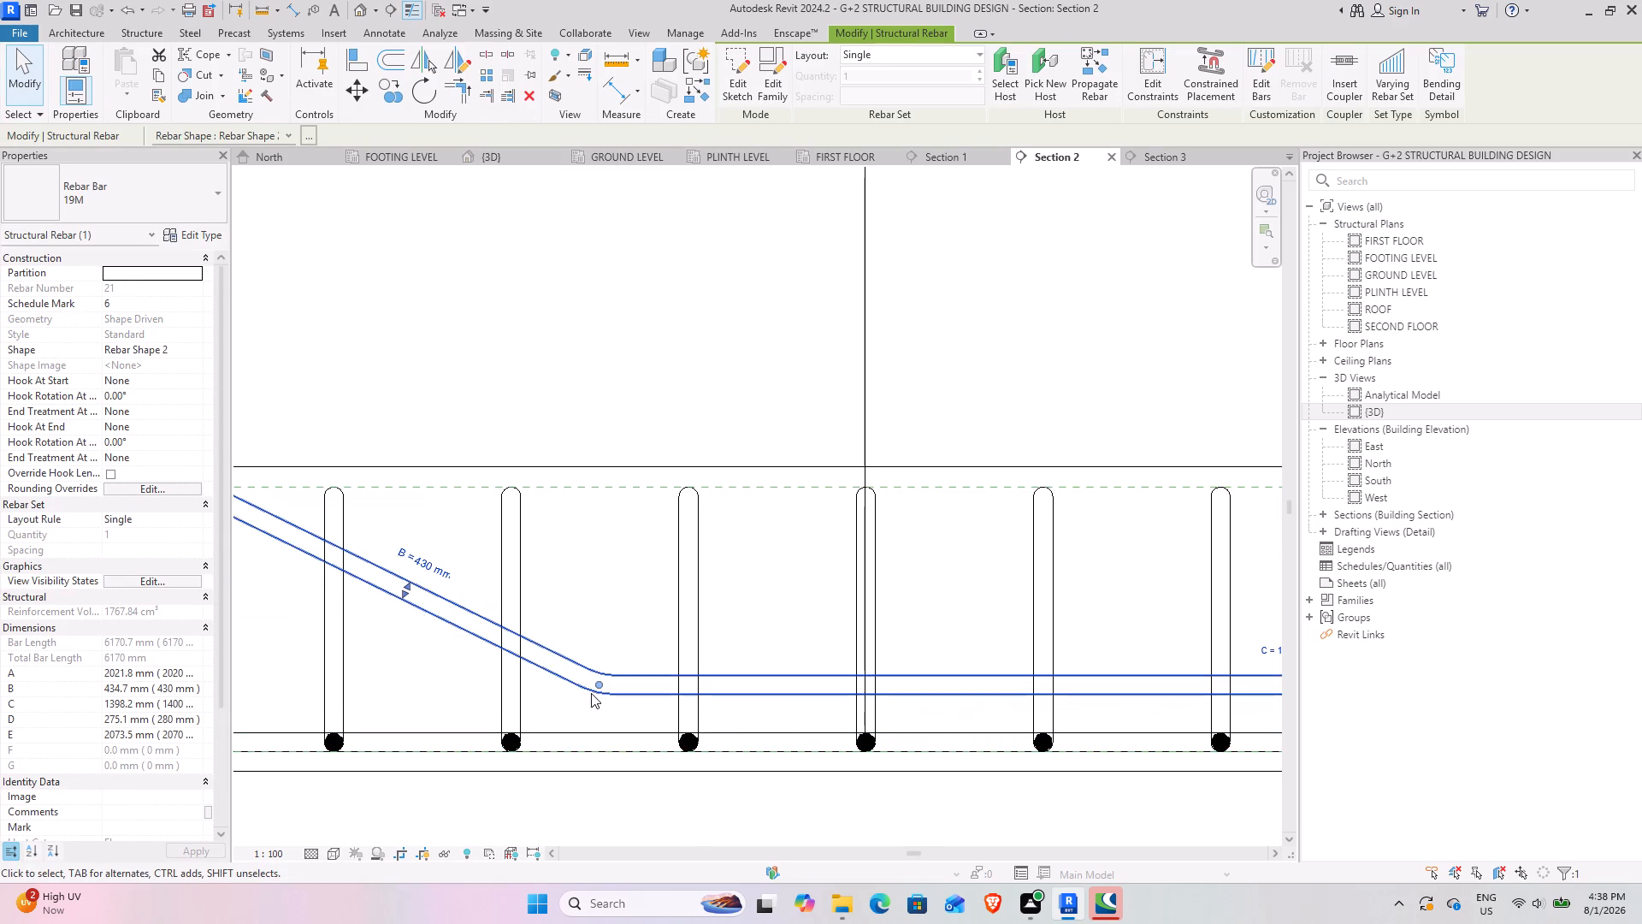
{"action": "left_click_drag", "start_coordinate": [595, 684], "coordinate": [581, 718]}
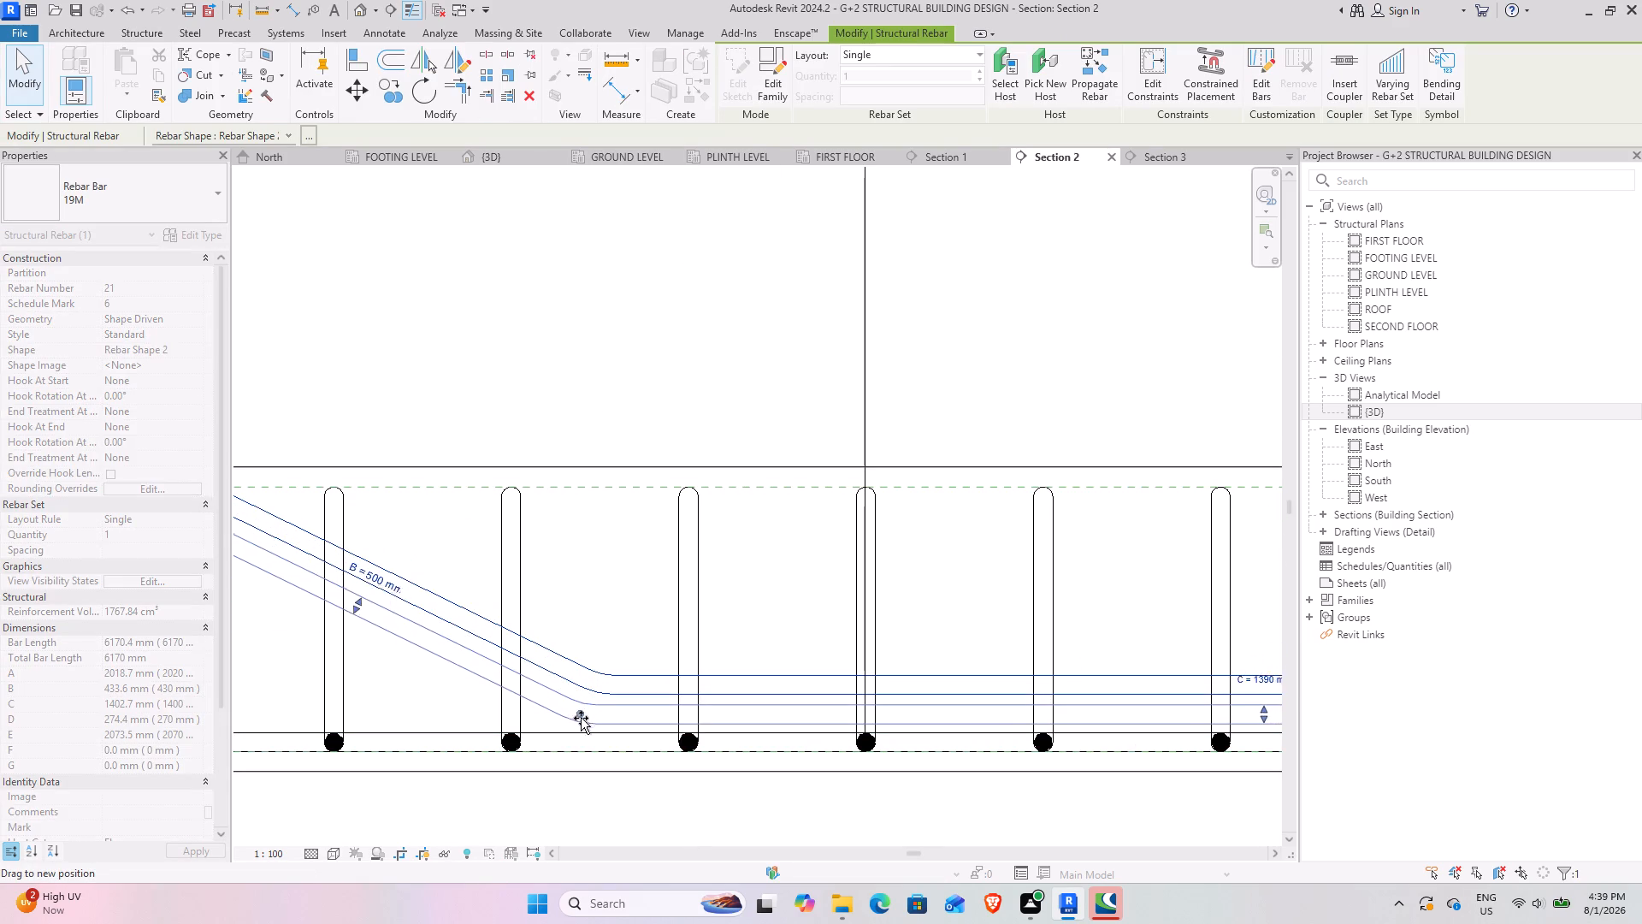
{"action": "left_click_drag", "start_coordinate": [581, 718], "coordinate": [601, 714]}
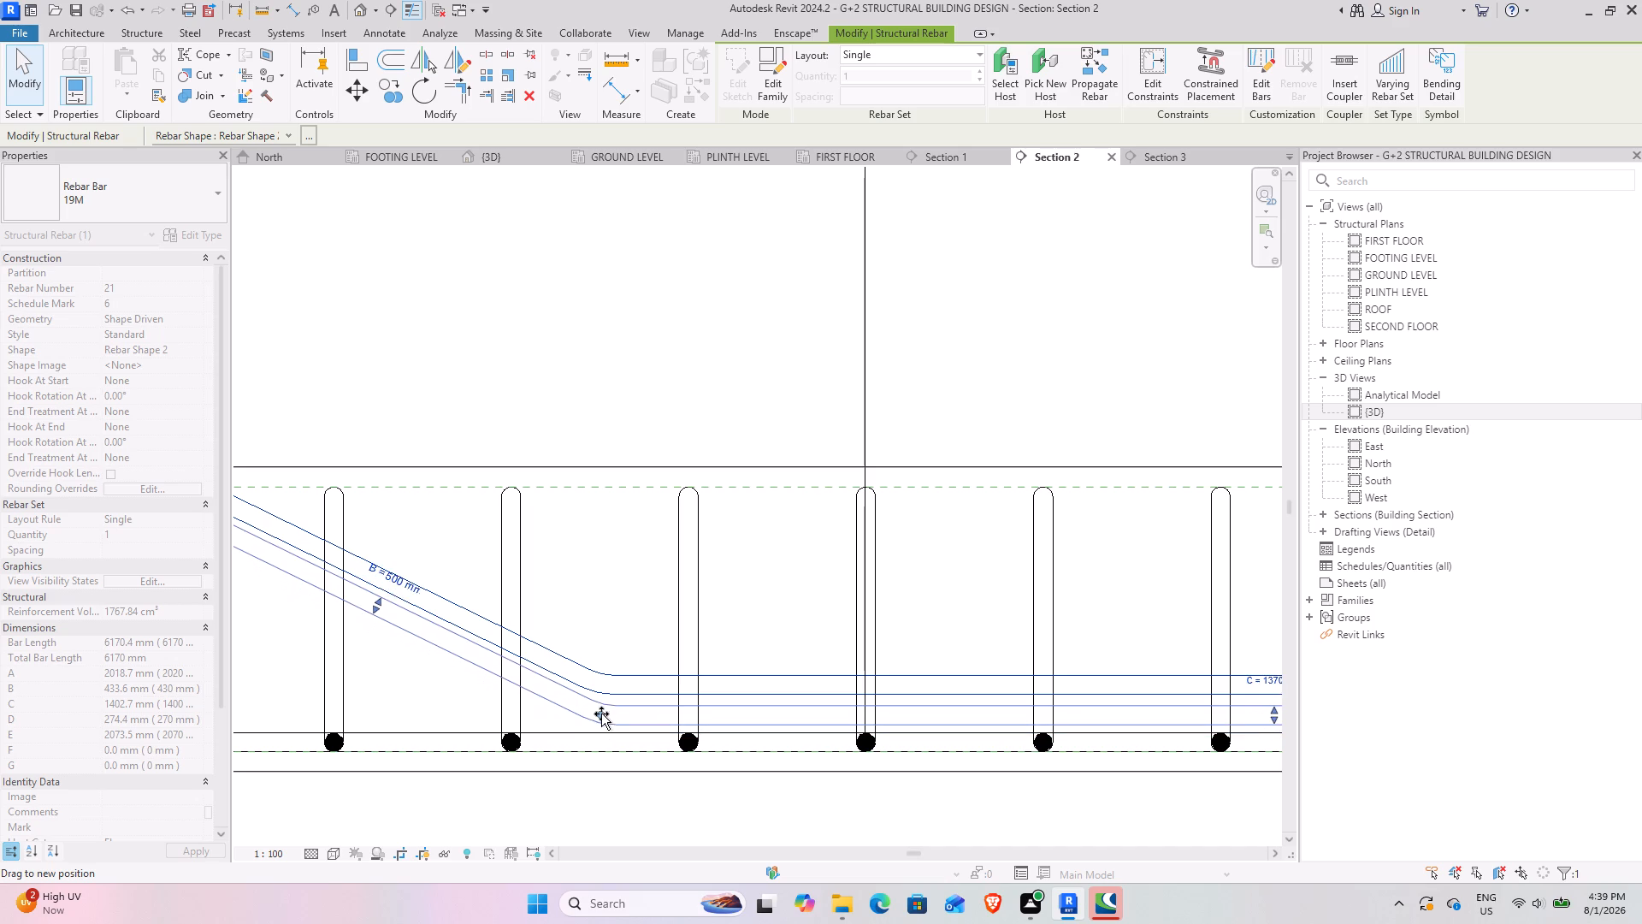
{"action": "left_click_drag", "start_coordinate": [601, 714], "coordinate": [601, 744]}
{"action": "scroll", "coordinate": [784, 636], "scroll_direction": "down", "scroll_amount": 5}
{"action": "middle_click_drag", "start_coordinate": [974, 654], "coordinate": [962, 654]}
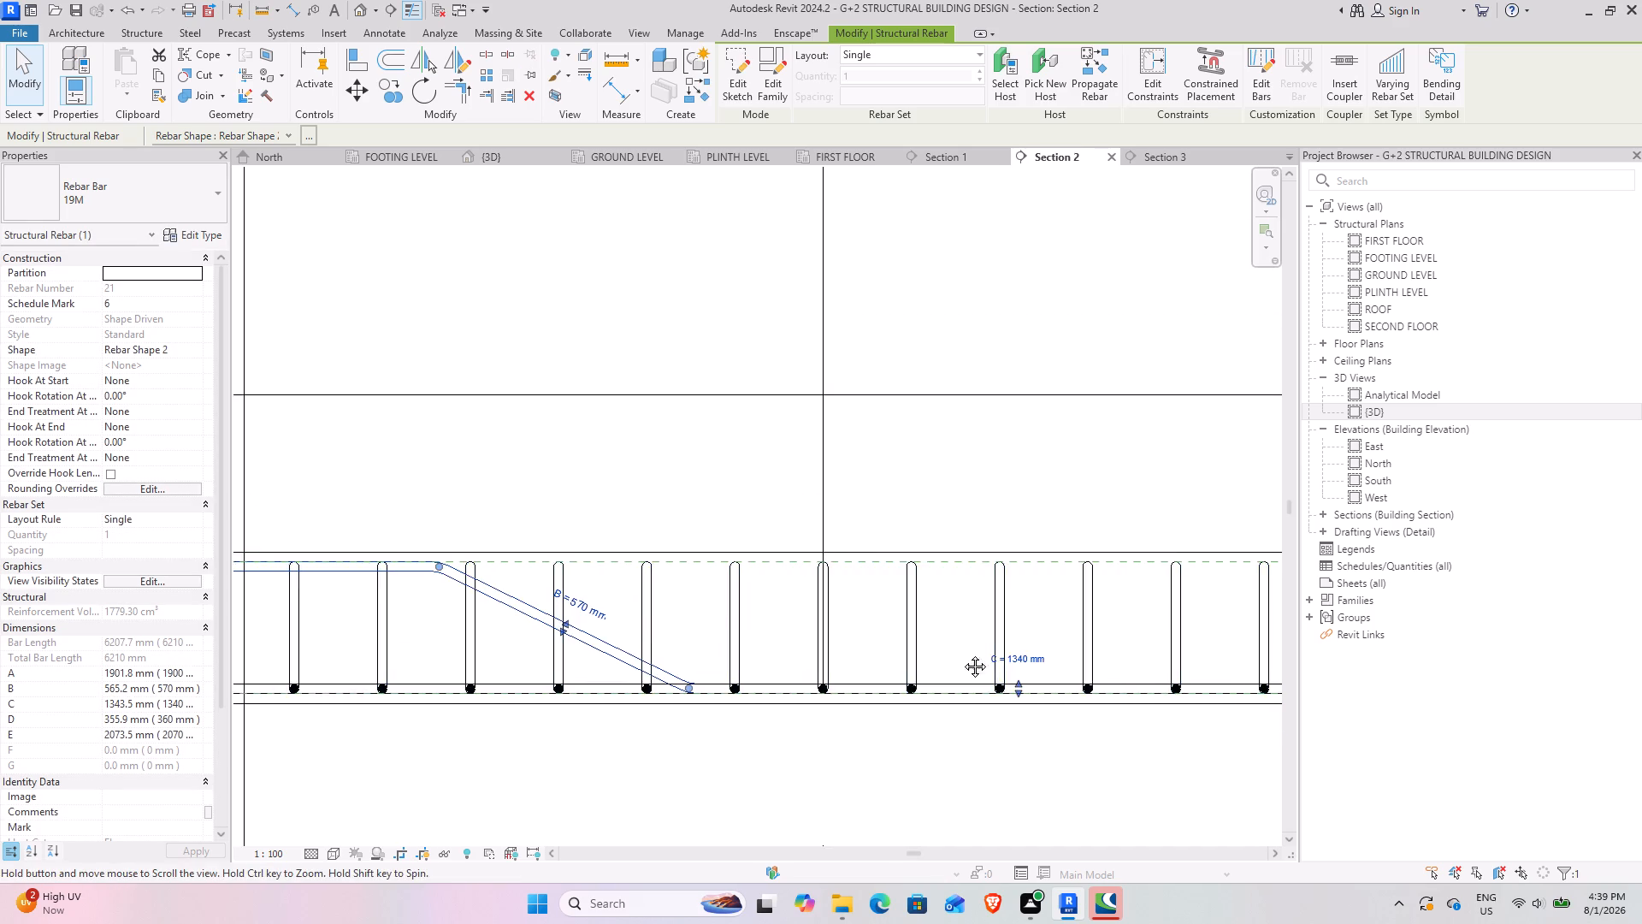
{"action": "middle_click_drag", "start_coordinate": [962, 654], "coordinate": [704, 660]}
{"action": "scroll", "coordinate": [824, 588], "scroll_direction": "down", "scroll_amount": 8}
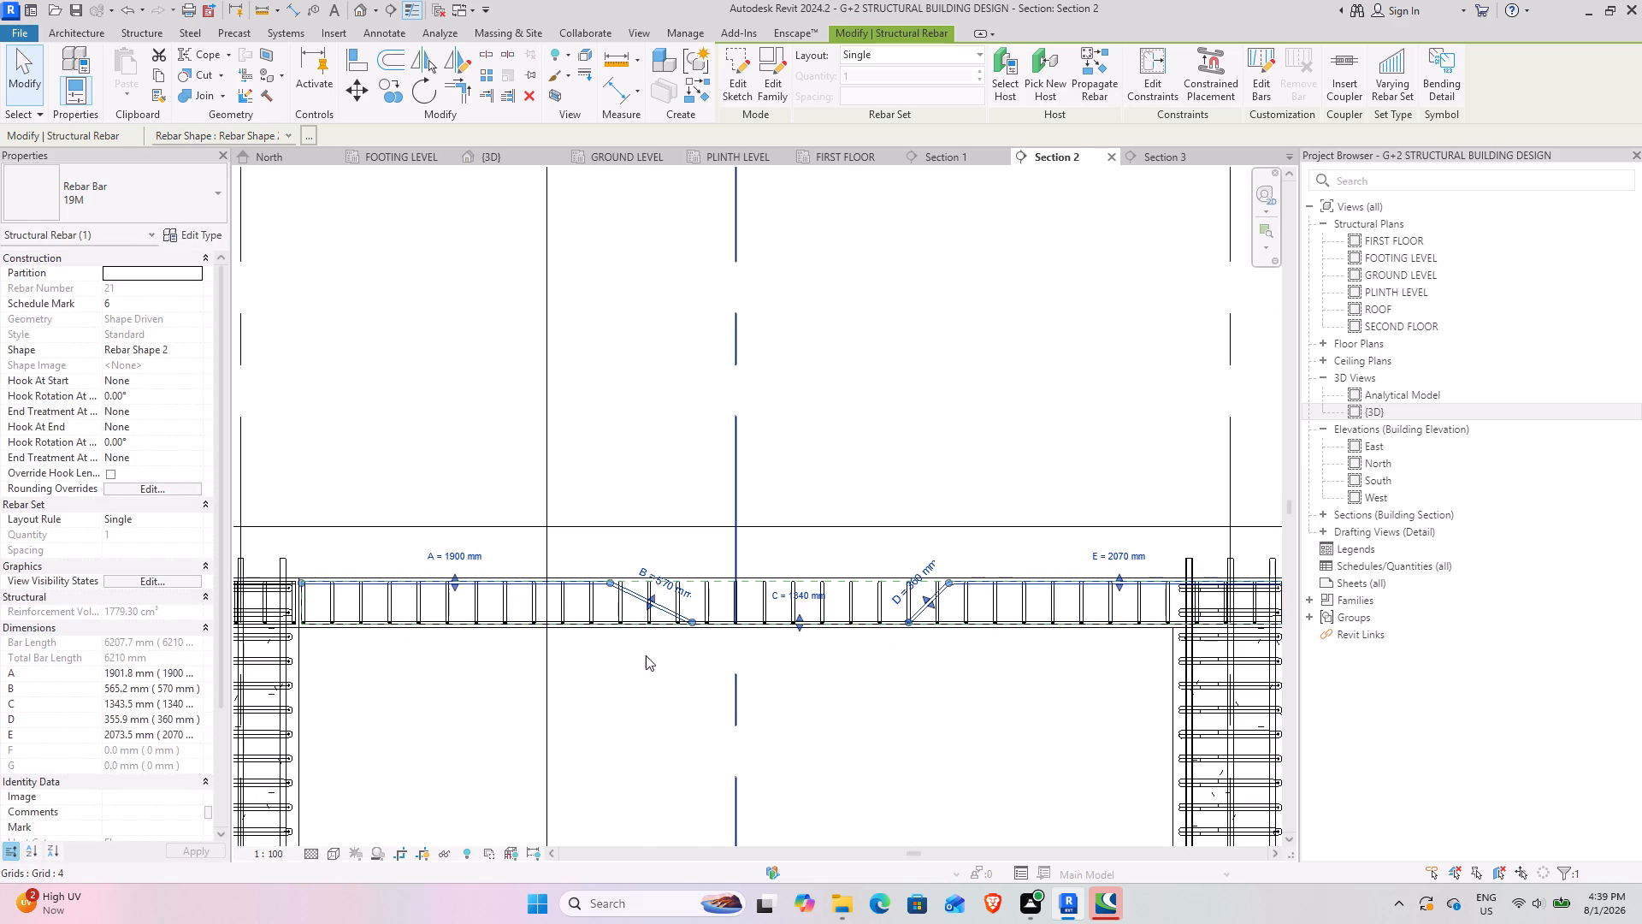
{"action": "scroll", "coordinate": [641, 590], "scroll_direction": "up", "scroll_amount": 7}
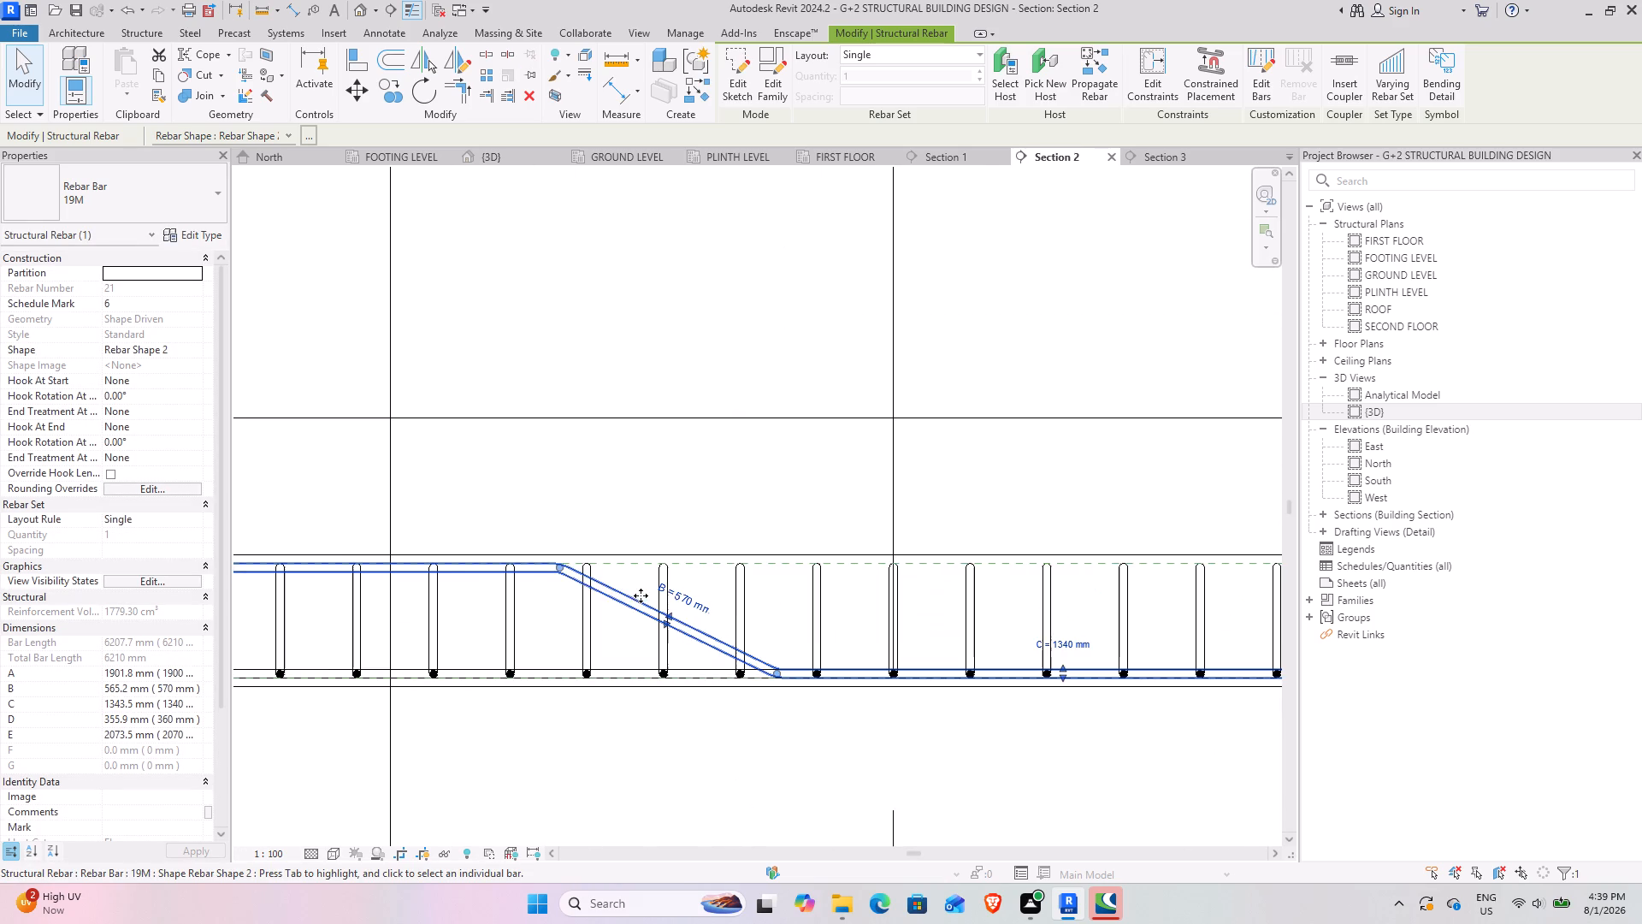
{"action": "left_click", "coordinate": [556, 568]}
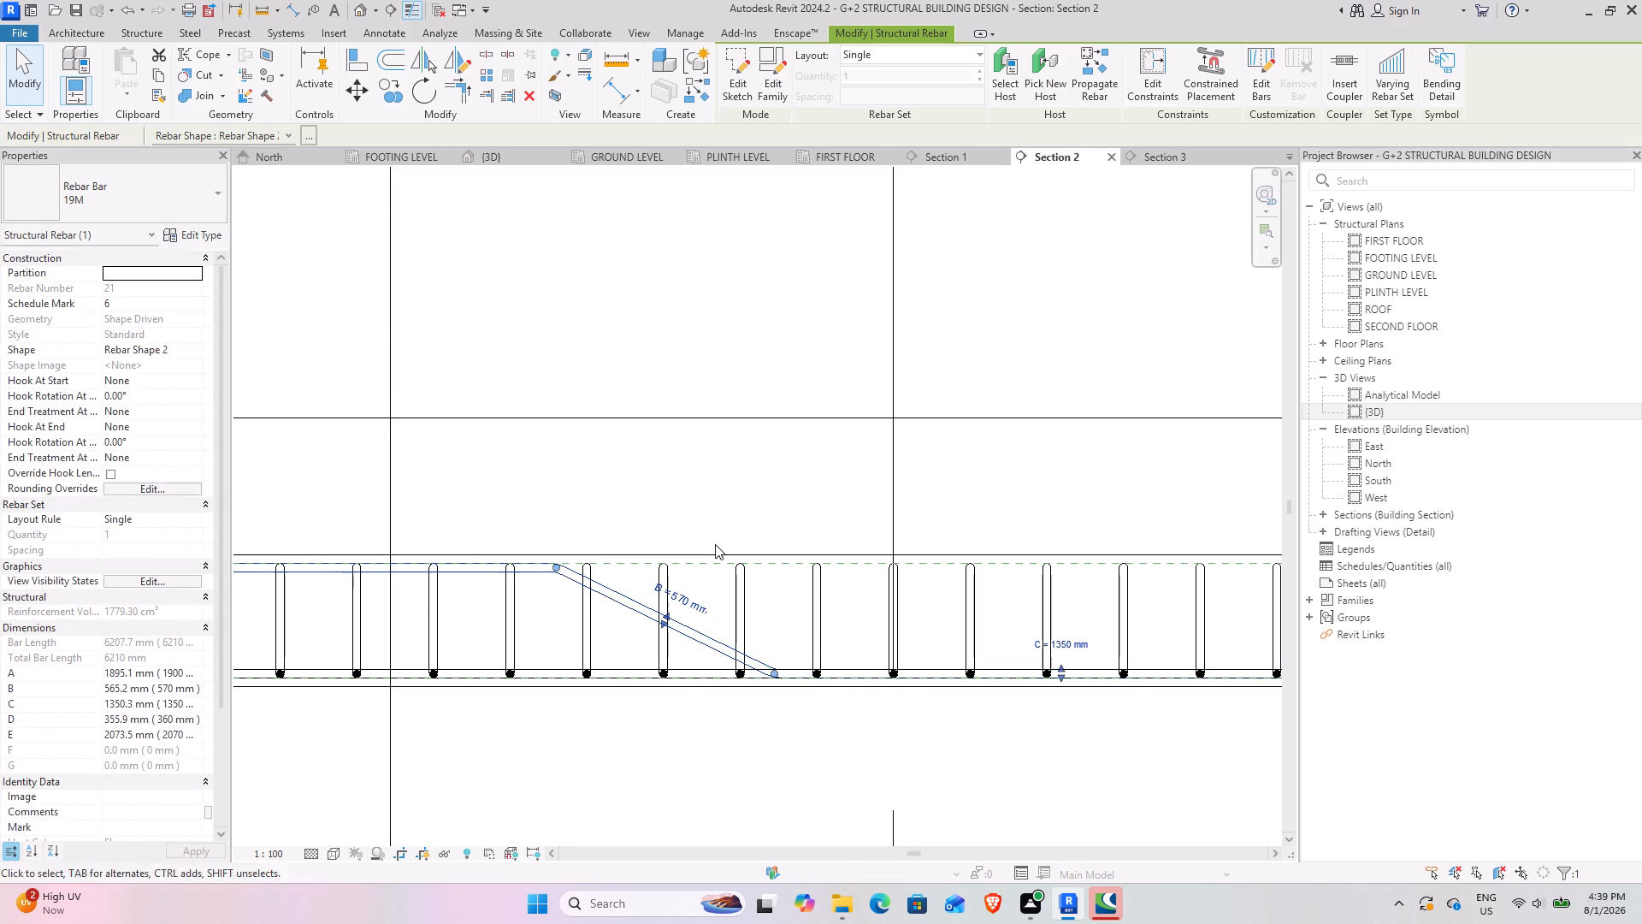
Reopen the cranked bar's sketch and steepen its left slope by moving the upper end inward along the top cover line.
{"action": "left_click", "coordinate": [739, 73]}
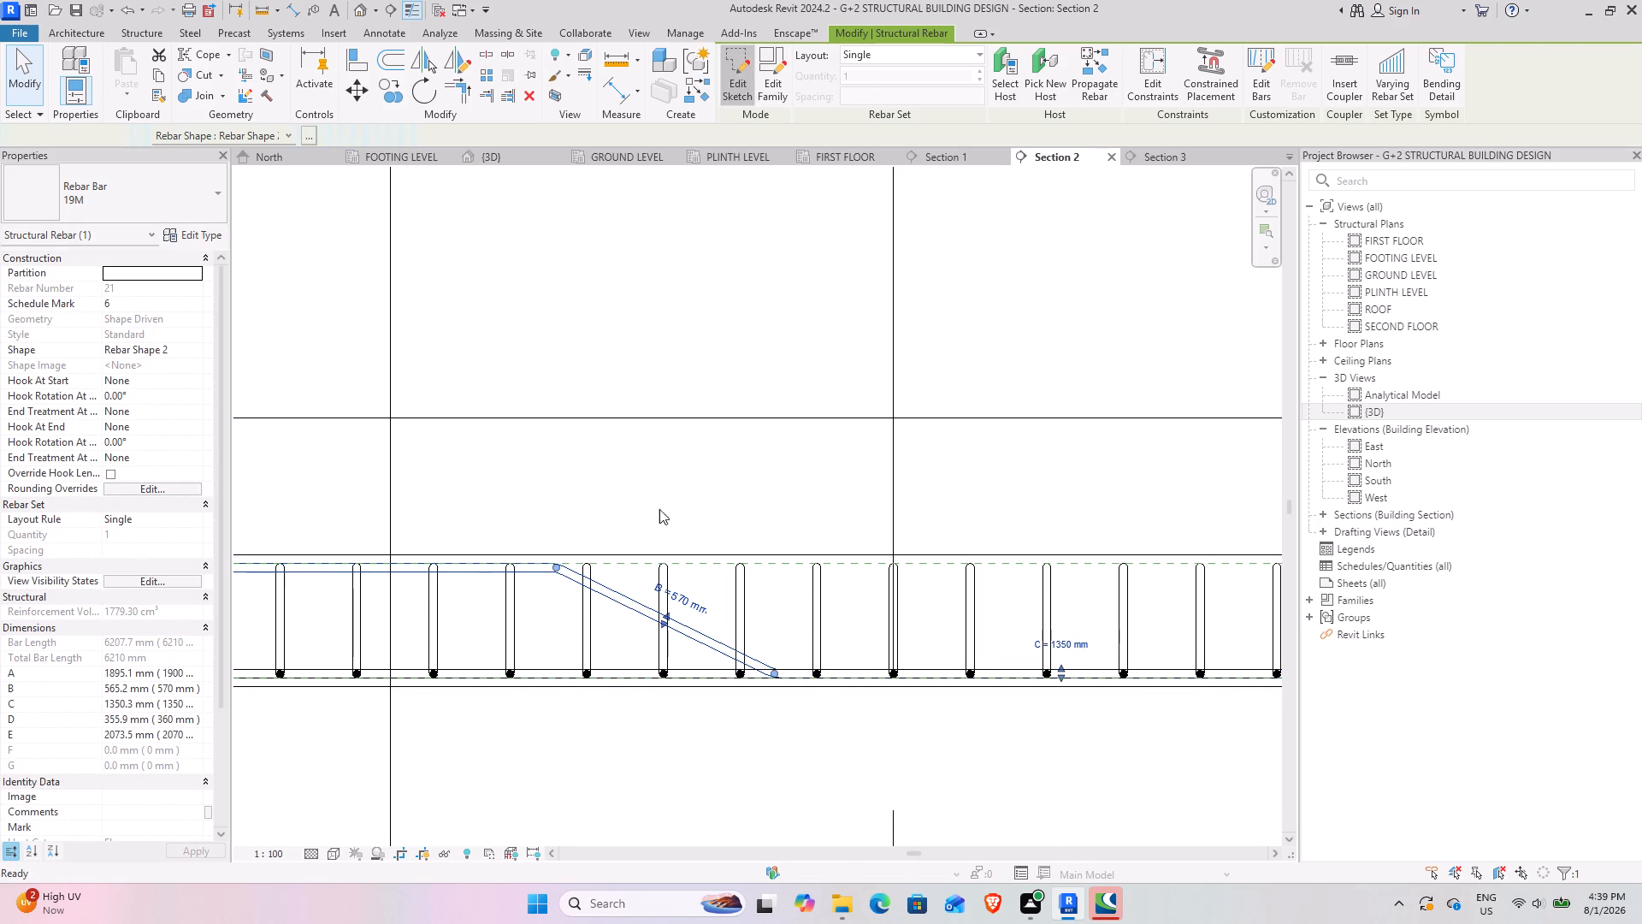
{"action": "left_click", "coordinate": [621, 603]}
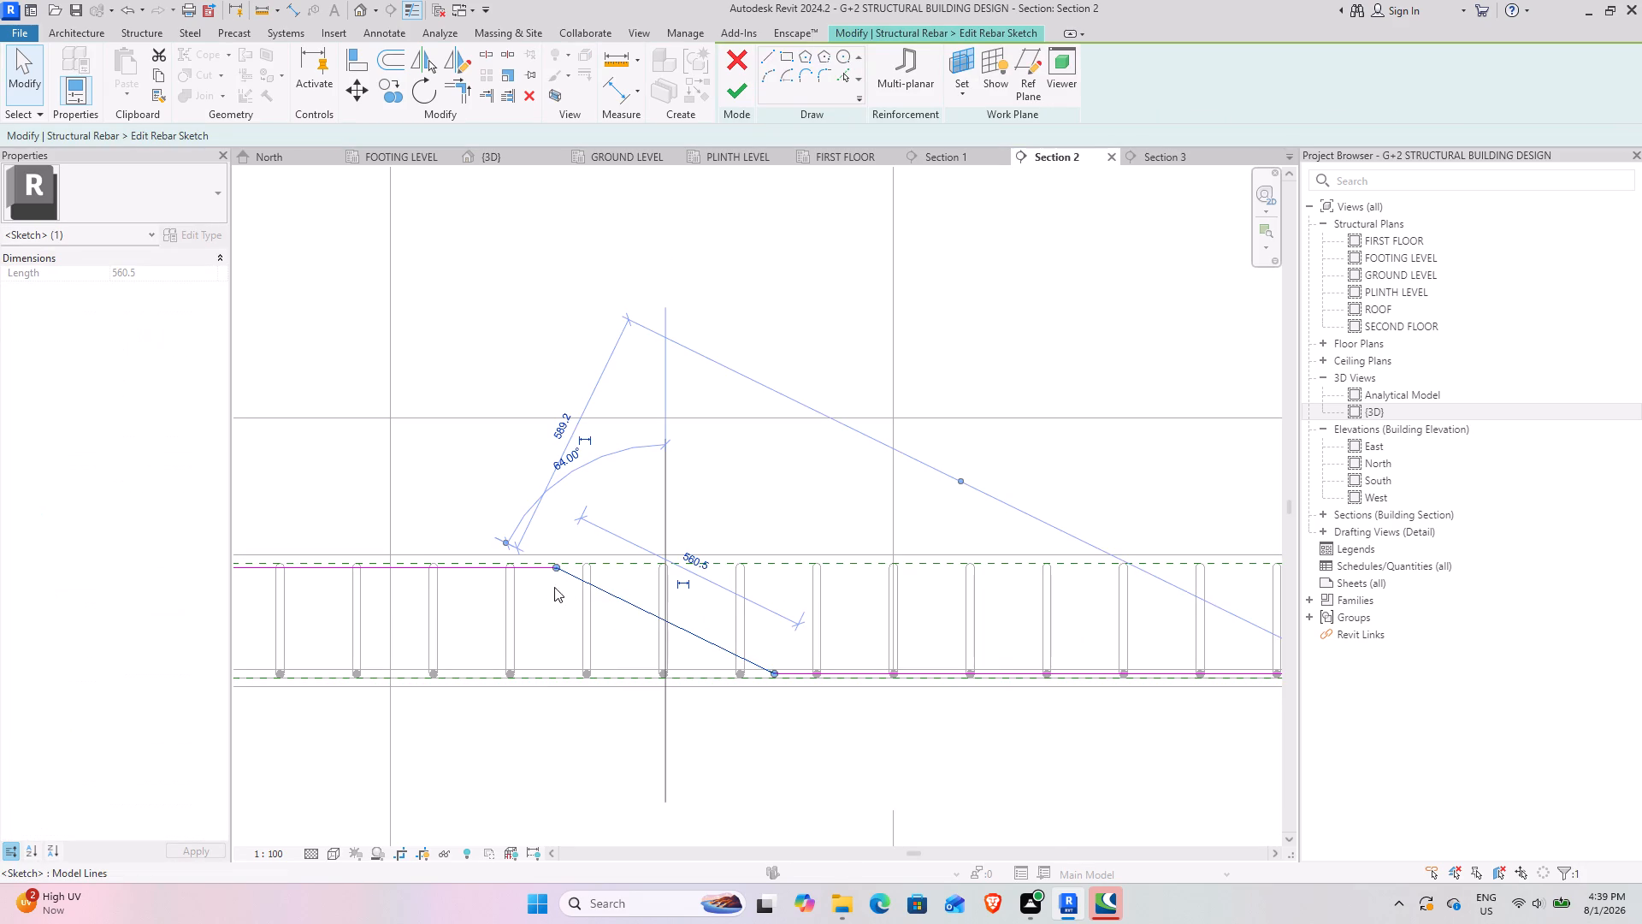
{"action": "left_click_drag", "start_coordinate": [556, 565], "coordinate": [635, 566]}
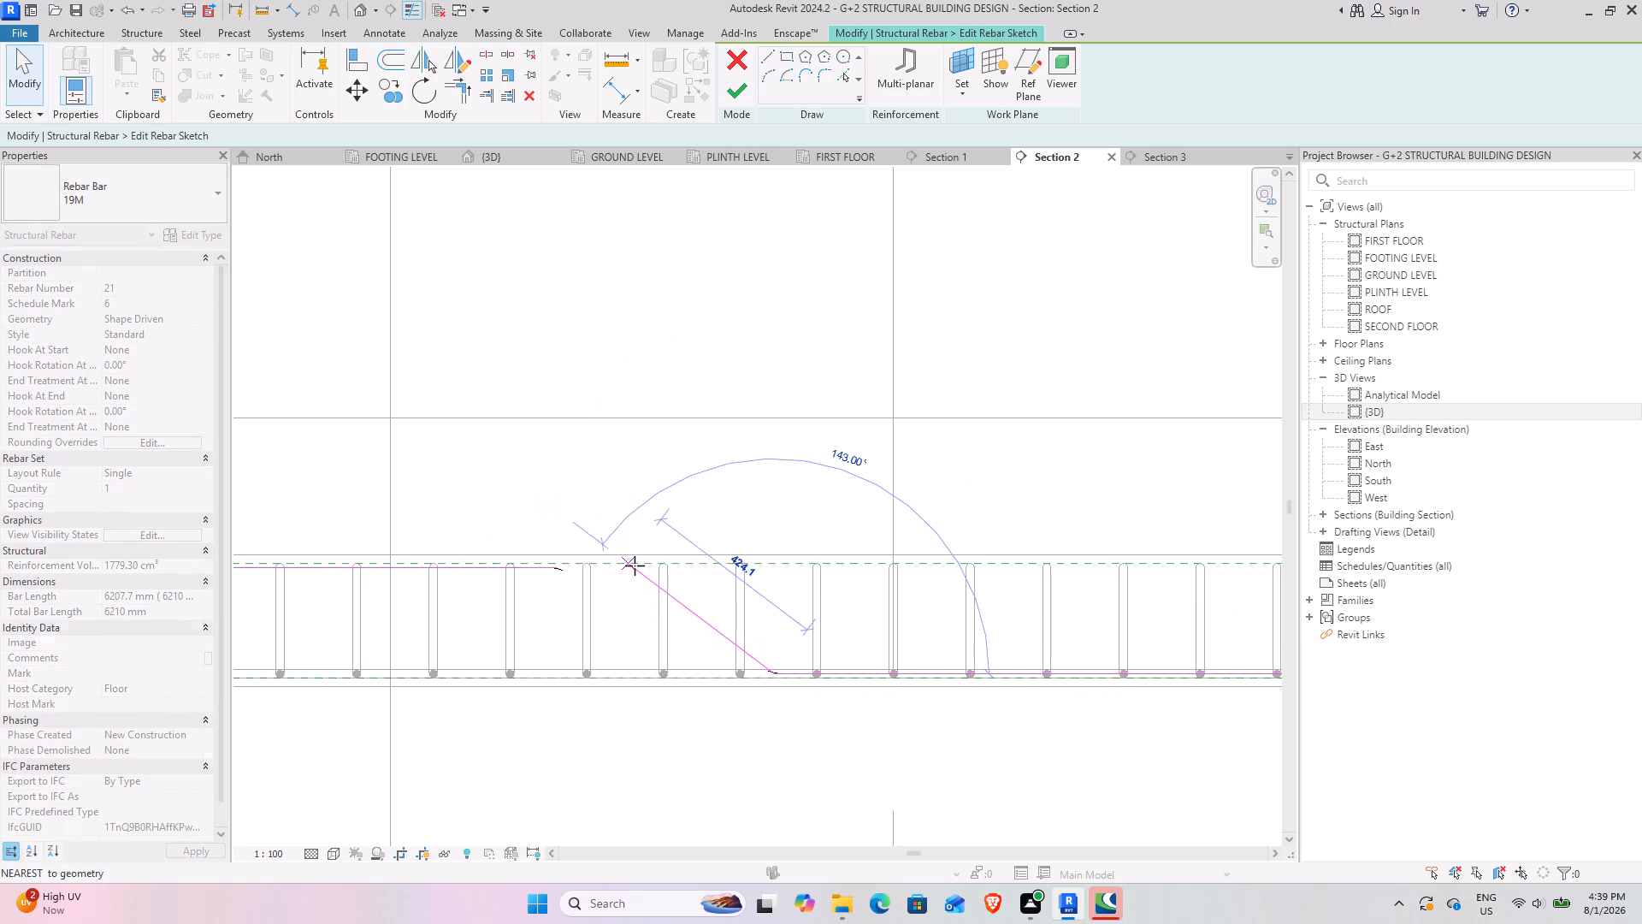
{"action": "left_click_drag", "start_coordinate": [635, 566], "coordinate": [641, 566]}
{"action": "left_click", "coordinate": [624, 610]}
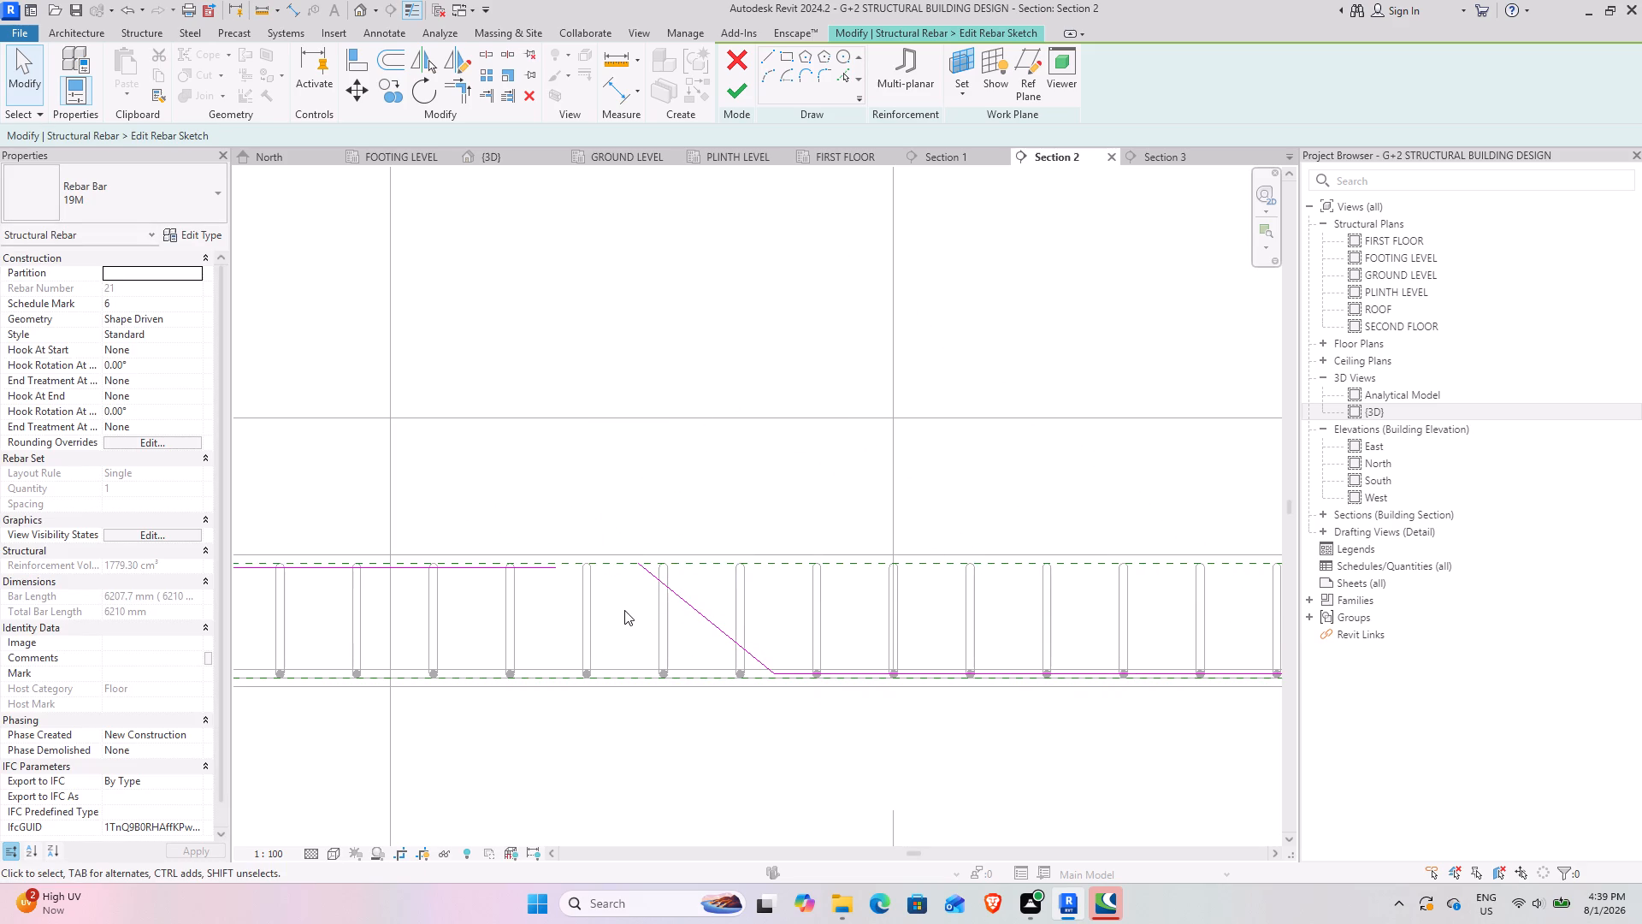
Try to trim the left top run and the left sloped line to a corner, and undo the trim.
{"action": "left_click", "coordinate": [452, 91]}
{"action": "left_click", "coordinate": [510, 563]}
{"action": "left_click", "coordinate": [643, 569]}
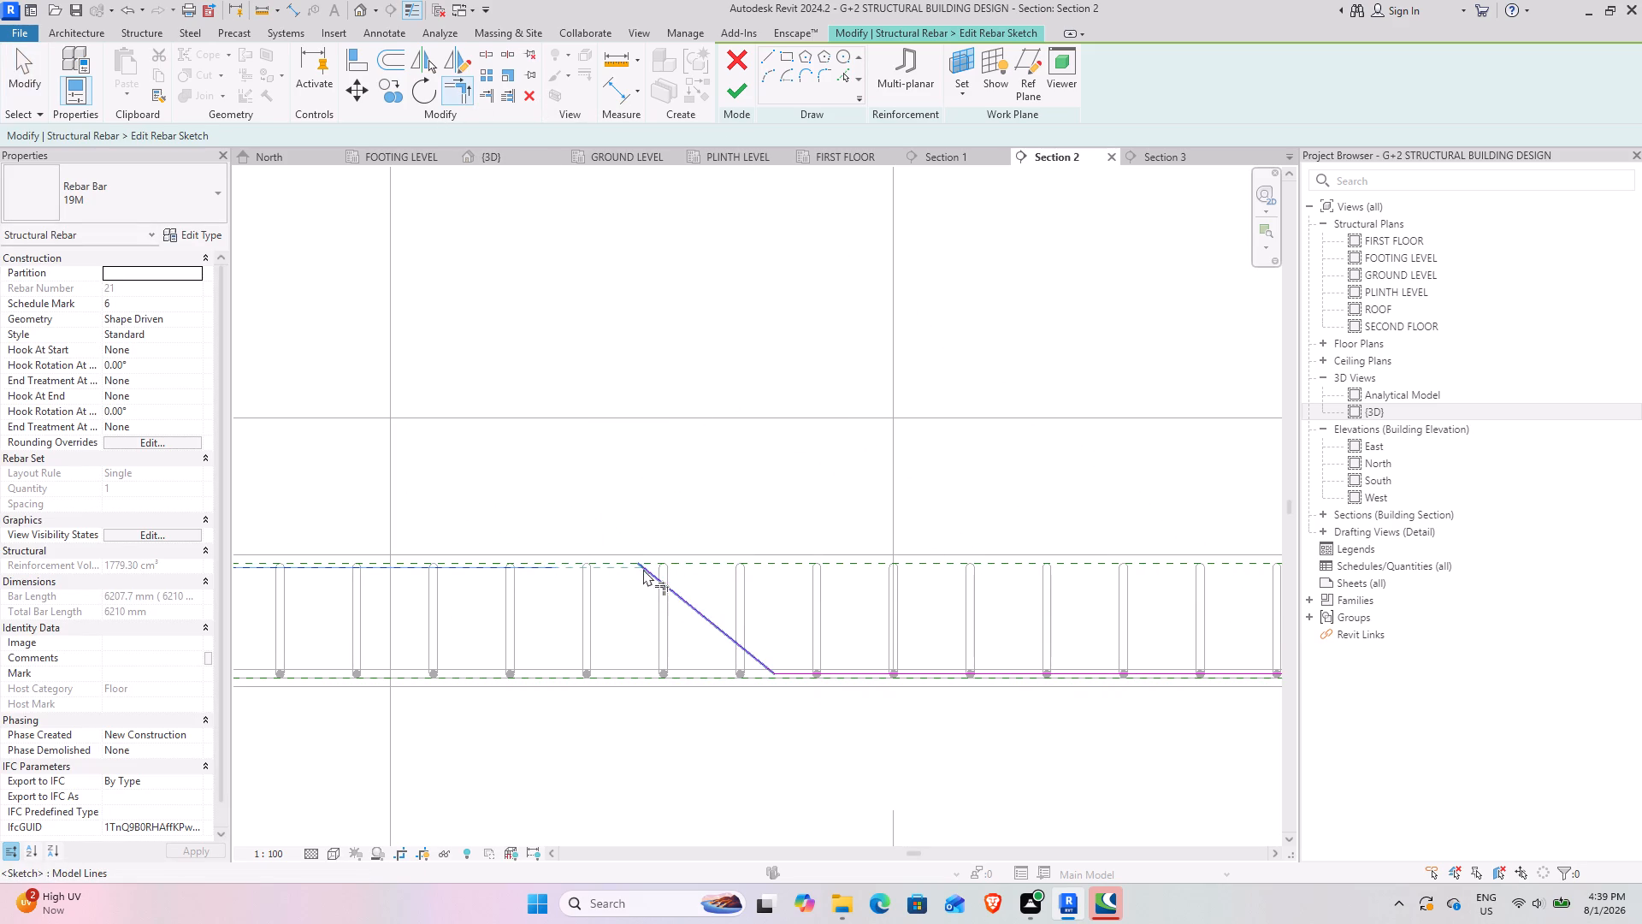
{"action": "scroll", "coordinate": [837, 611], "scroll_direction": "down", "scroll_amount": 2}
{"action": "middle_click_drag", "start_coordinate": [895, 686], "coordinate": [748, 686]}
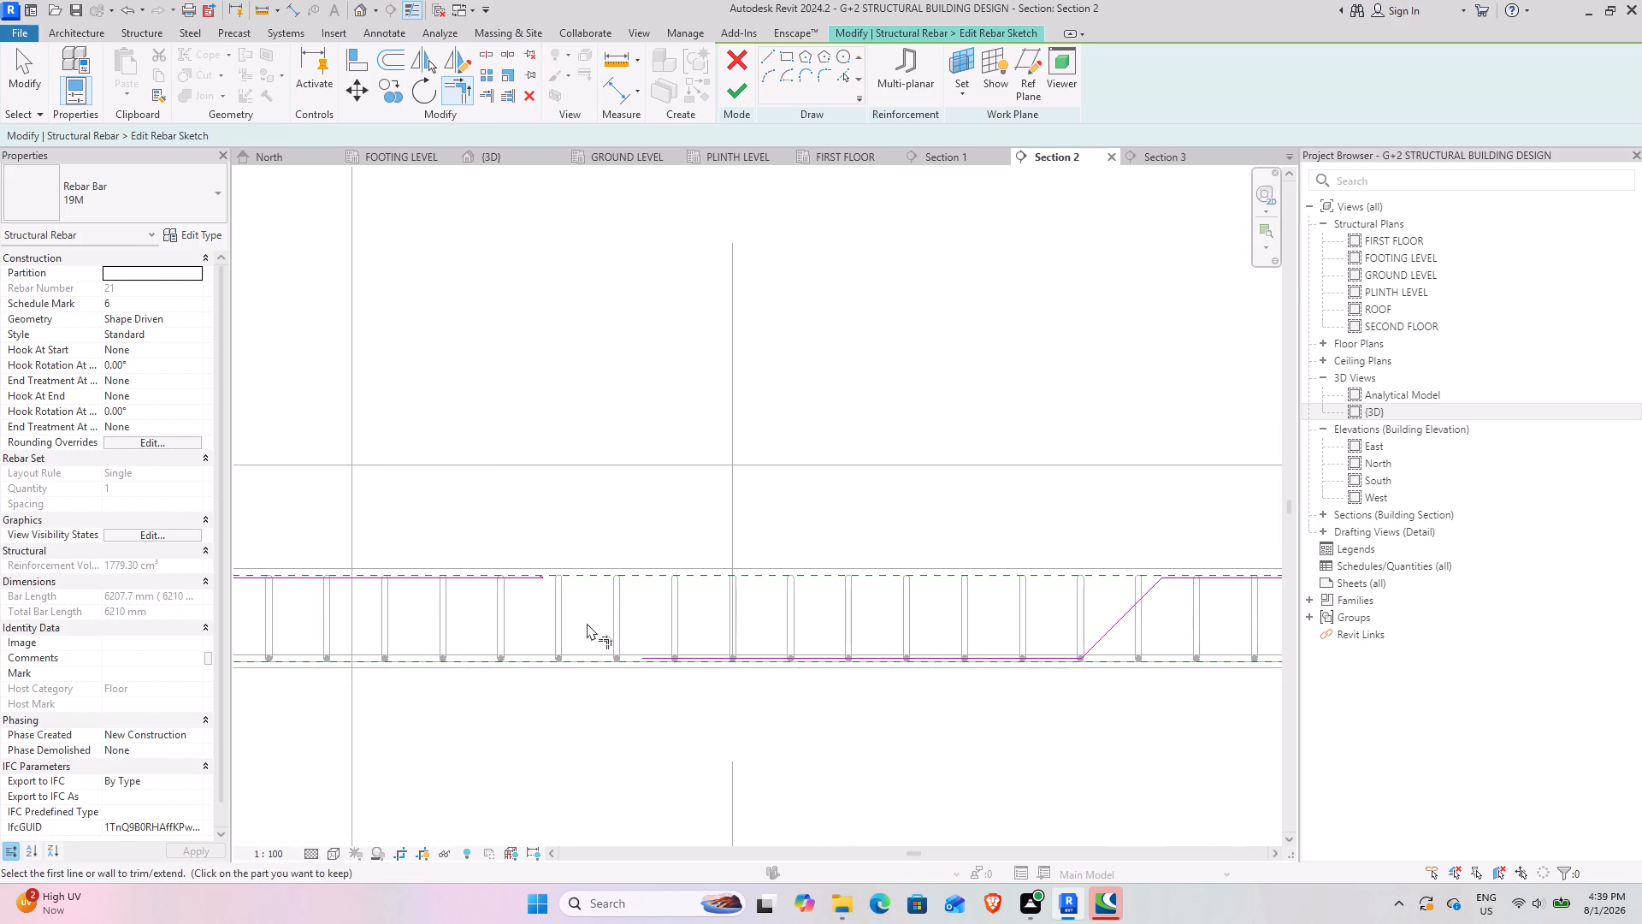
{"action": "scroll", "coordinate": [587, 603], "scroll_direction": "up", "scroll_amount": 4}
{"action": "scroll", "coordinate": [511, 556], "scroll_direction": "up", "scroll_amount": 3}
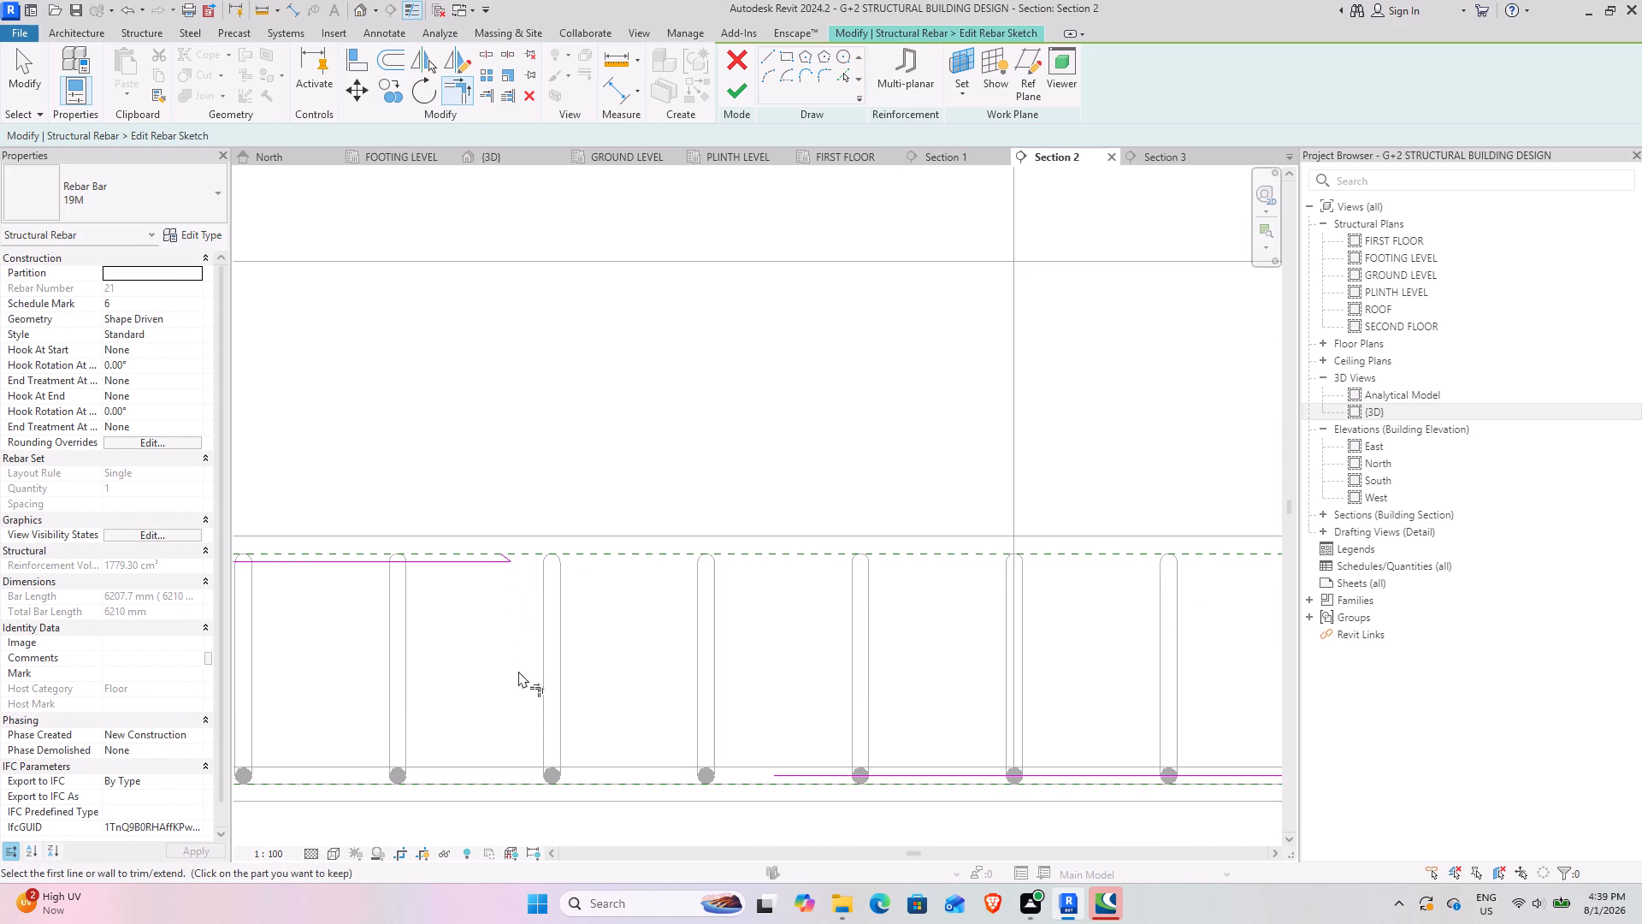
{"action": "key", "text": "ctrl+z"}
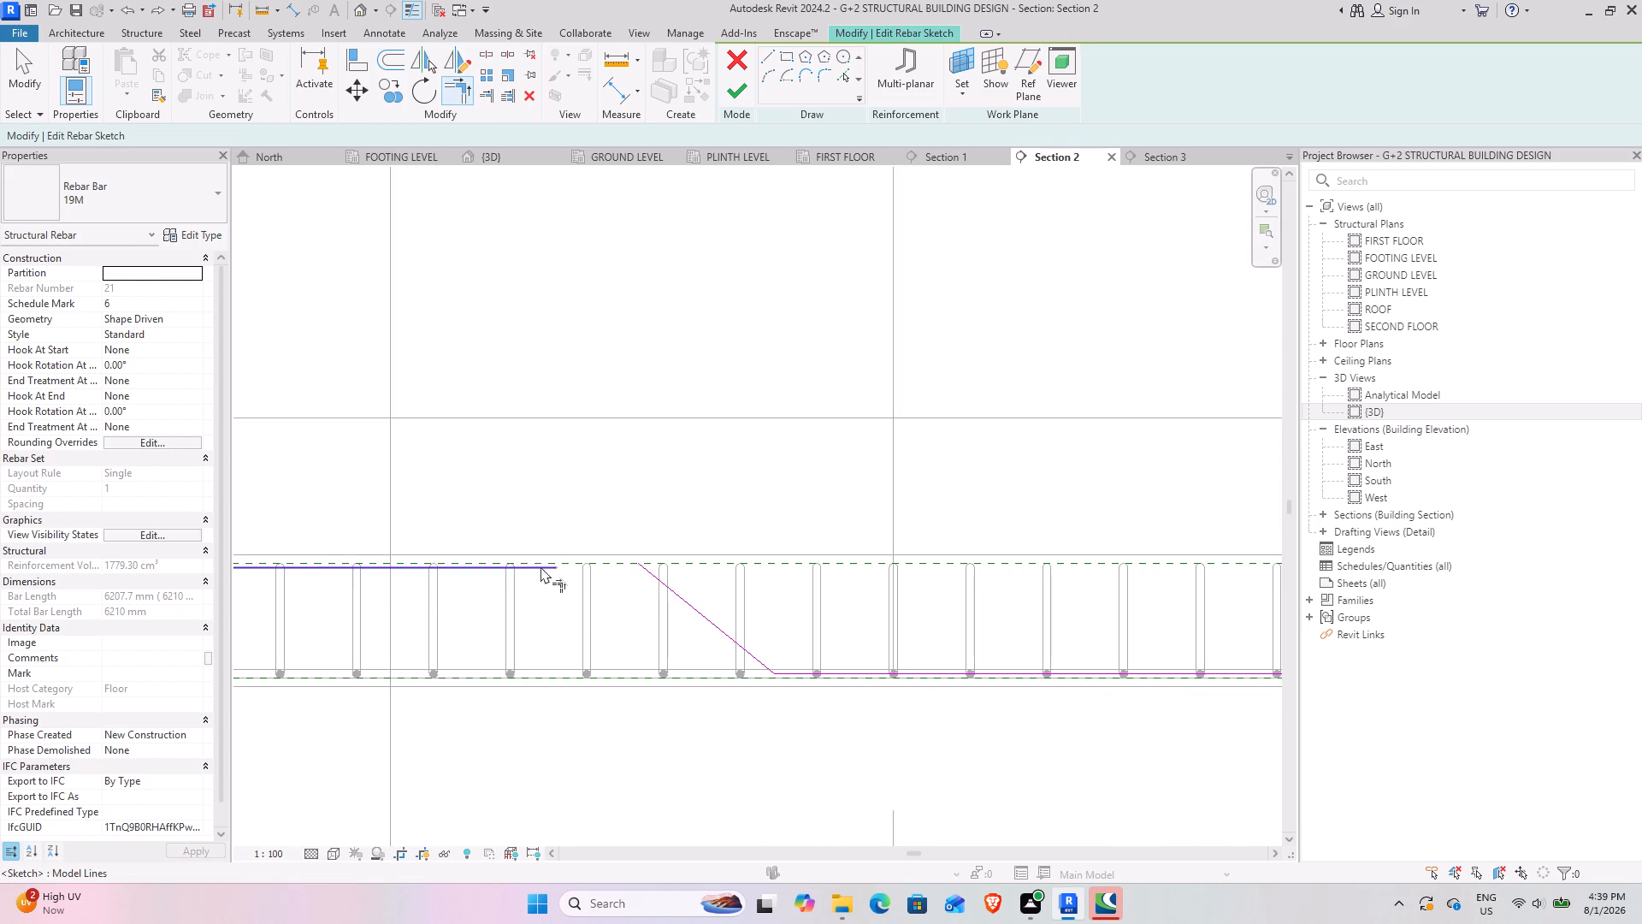
Extend the cranked bar's left top run to about 2100 mm so it meets the upper end of the left slope, and finish the sketch.
{"action": "left_click", "coordinate": [540, 563]}
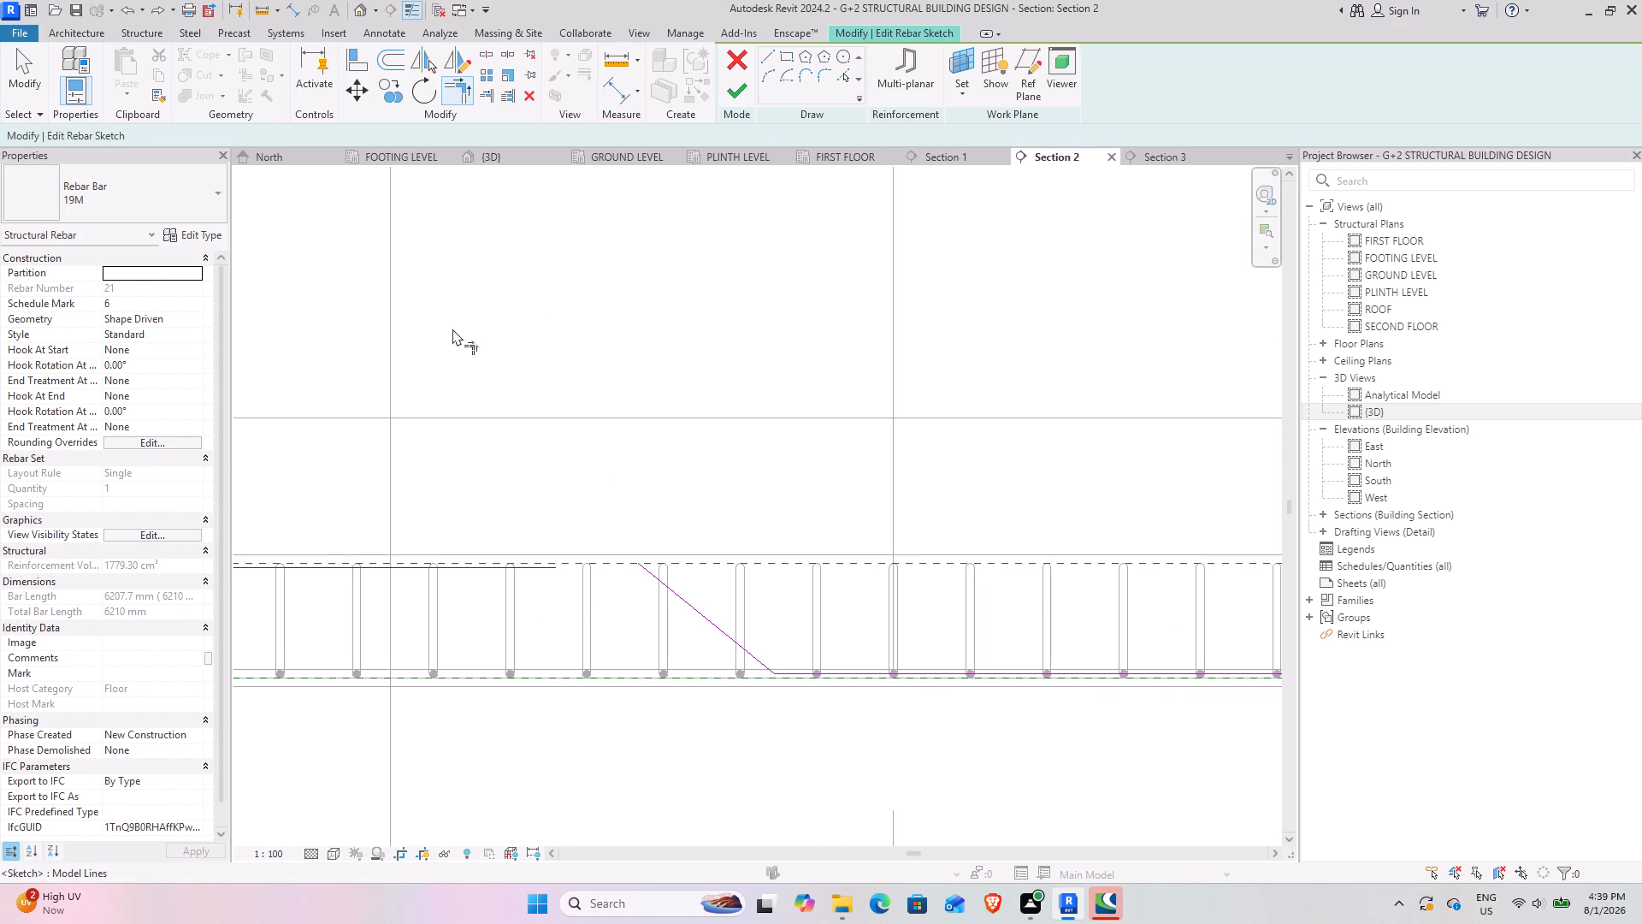
{"action": "key", "text": "Escape"}
{"action": "left_click", "coordinate": [540, 562]}
{"action": "left_click_drag", "start_coordinate": [555, 566], "coordinate": [664, 563]}
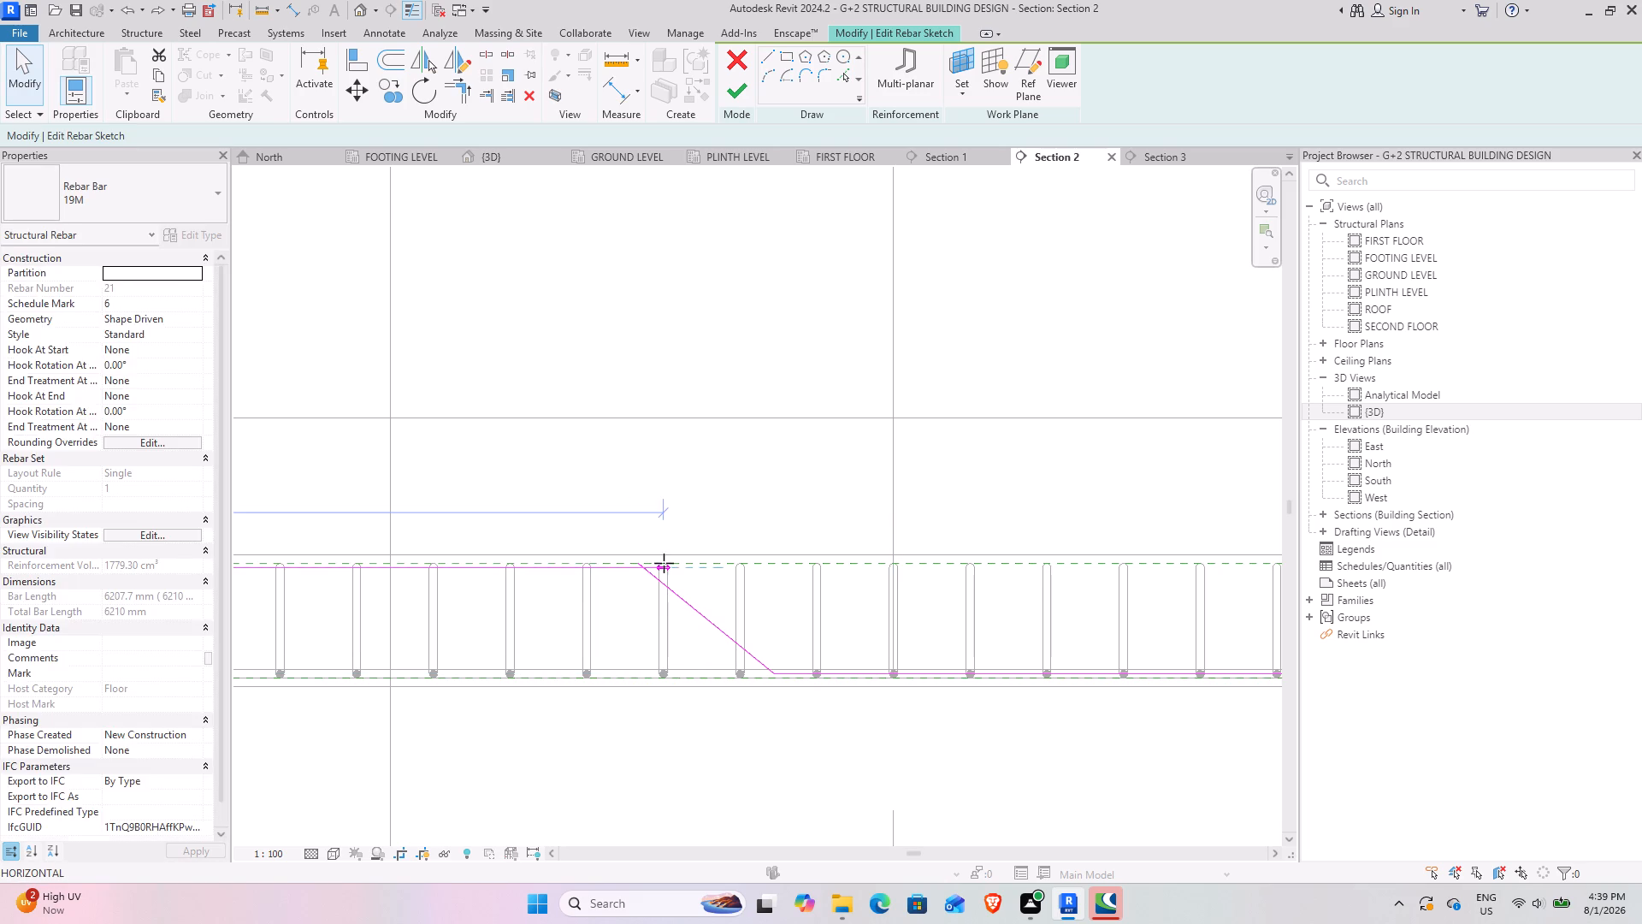
{"action": "left_click_drag", "start_coordinate": [664, 563], "coordinate": [649, 563]}
{"action": "scroll", "coordinate": [659, 556], "scroll_direction": "up", "scroll_amount": 8}
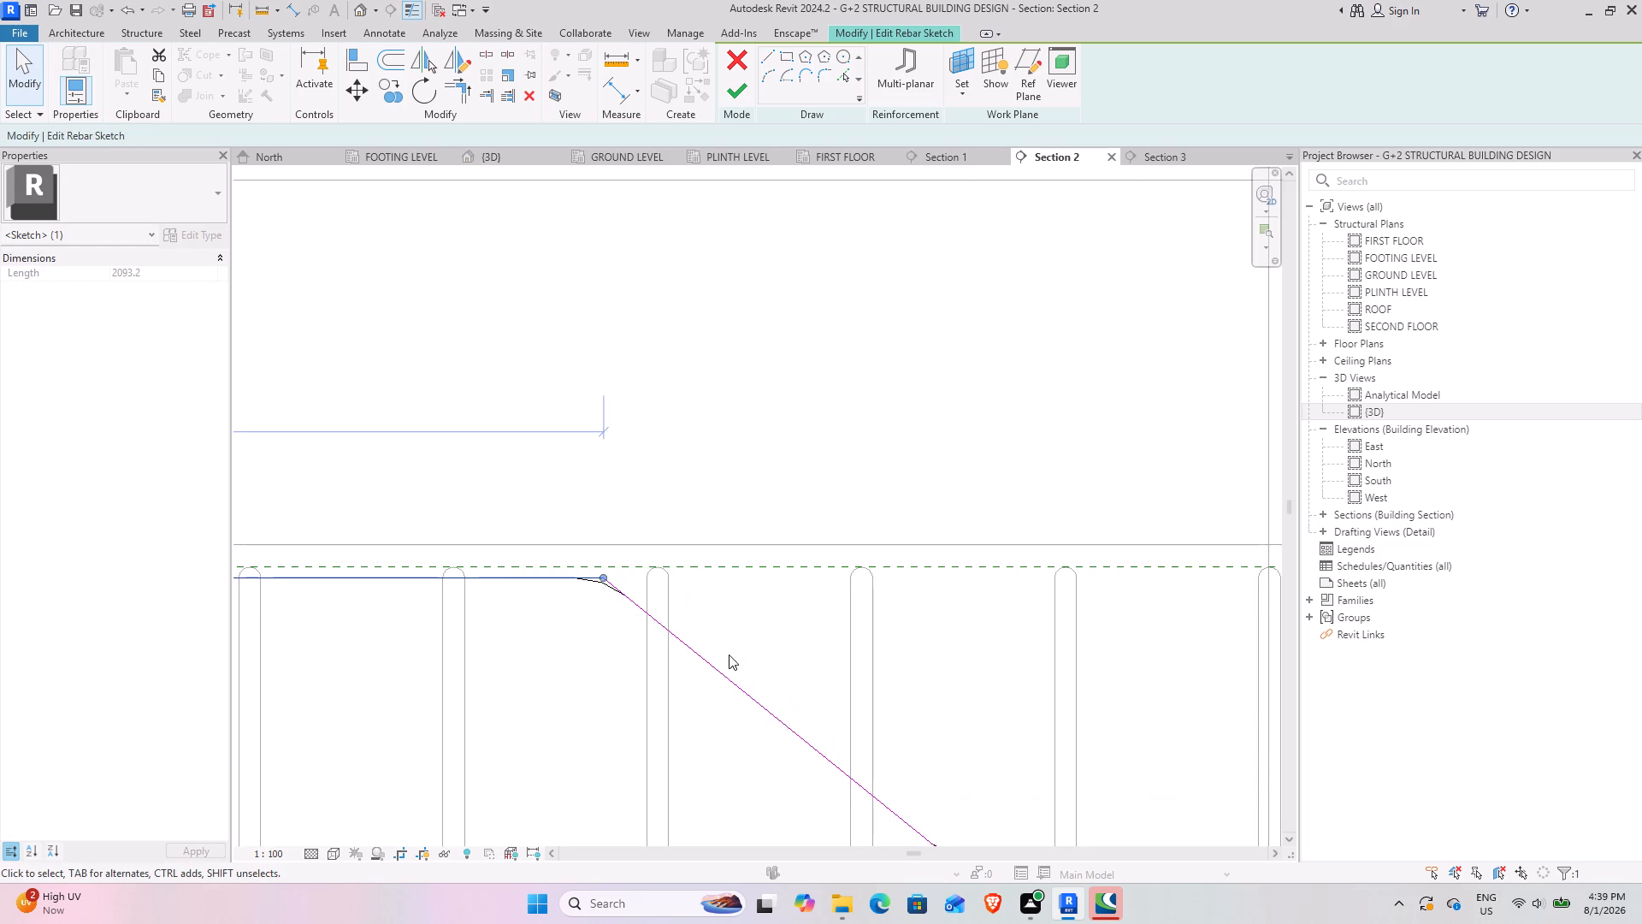
{"action": "scroll", "coordinate": [730, 649], "scroll_direction": "down", "scroll_amount": 4}
{"action": "middle_click_drag", "start_coordinate": [978, 646], "coordinate": [615, 544]}
{"action": "scroll", "coordinate": [708, 518], "scroll_direction": "down", "scroll_amount": 4}
{"action": "middle_click_drag", "start_coordinate": [898, 555], "coordinate": [605, 609]}
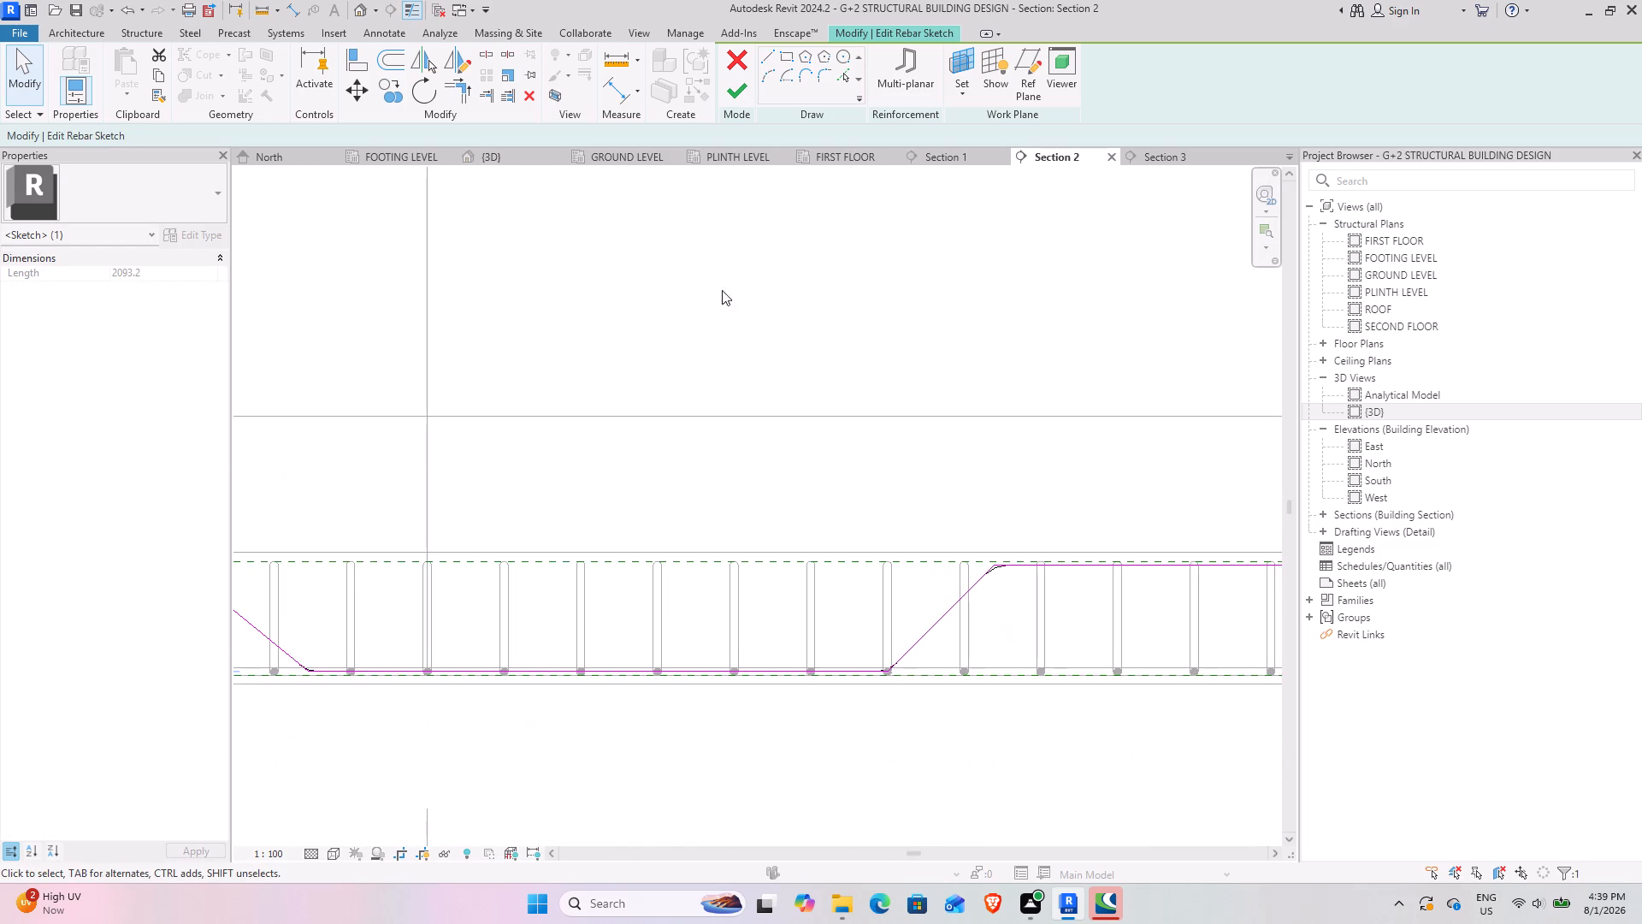
{"action": "left_click", "coordinate": [723, 91]}
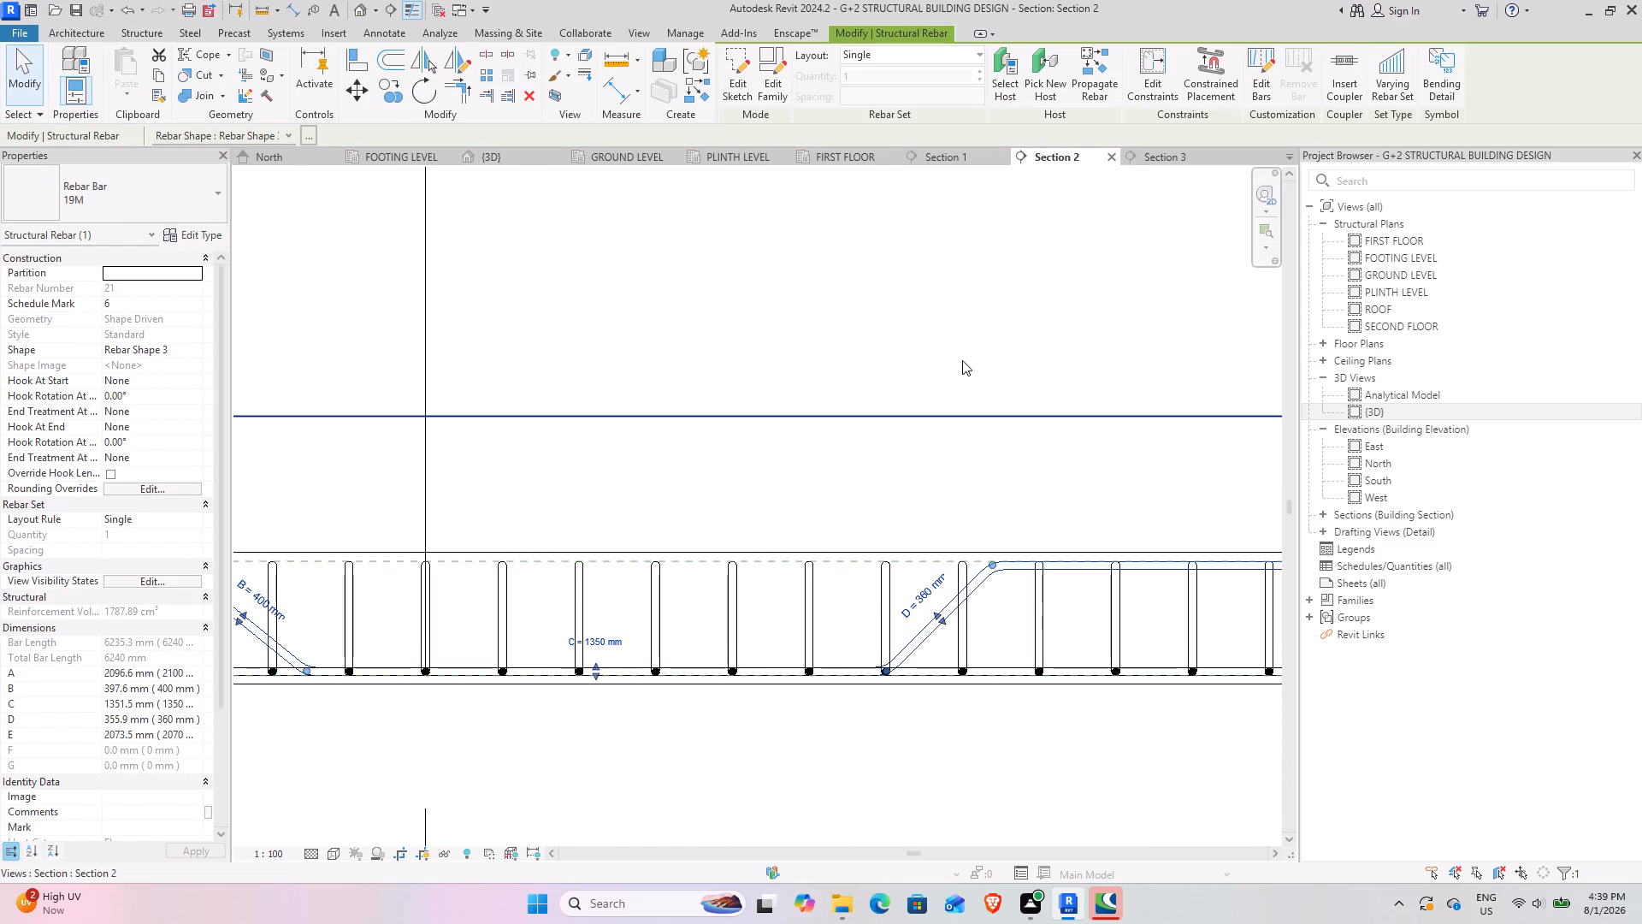
Distribute the cranked bar as a rebar set with a Maximum Spacing layout at 180 mm.
{"action": "left_click", "coordinate": [887, 55]}
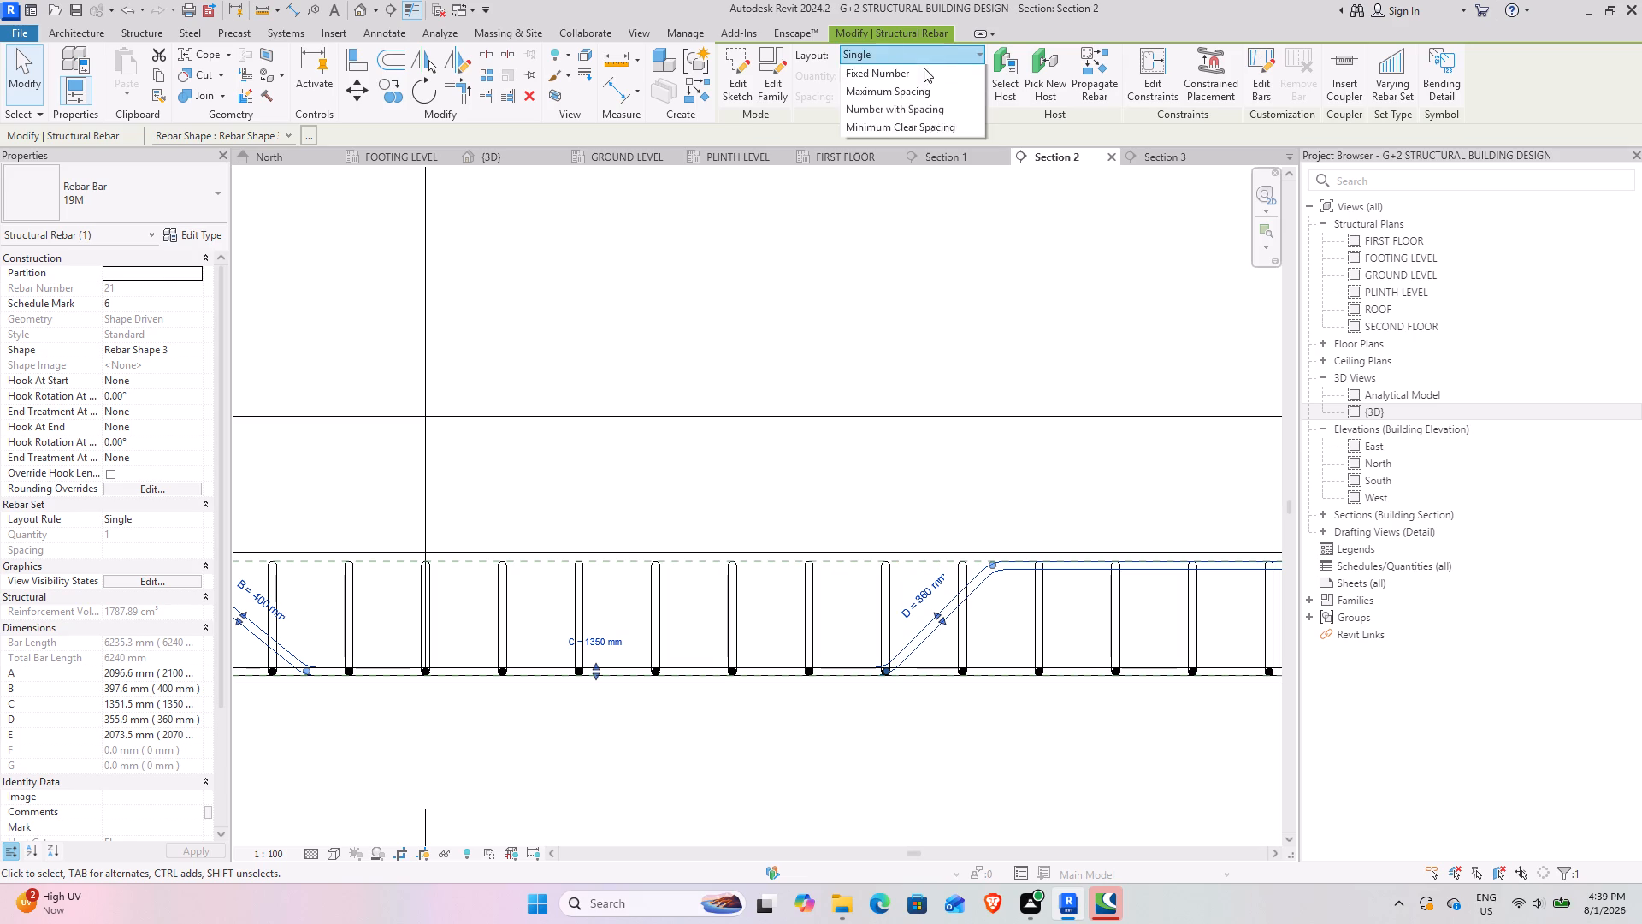
{"action": "left_click", "coordinate": [909, 109]}
{"action": "left_click", "coordinate": [910, 99]}
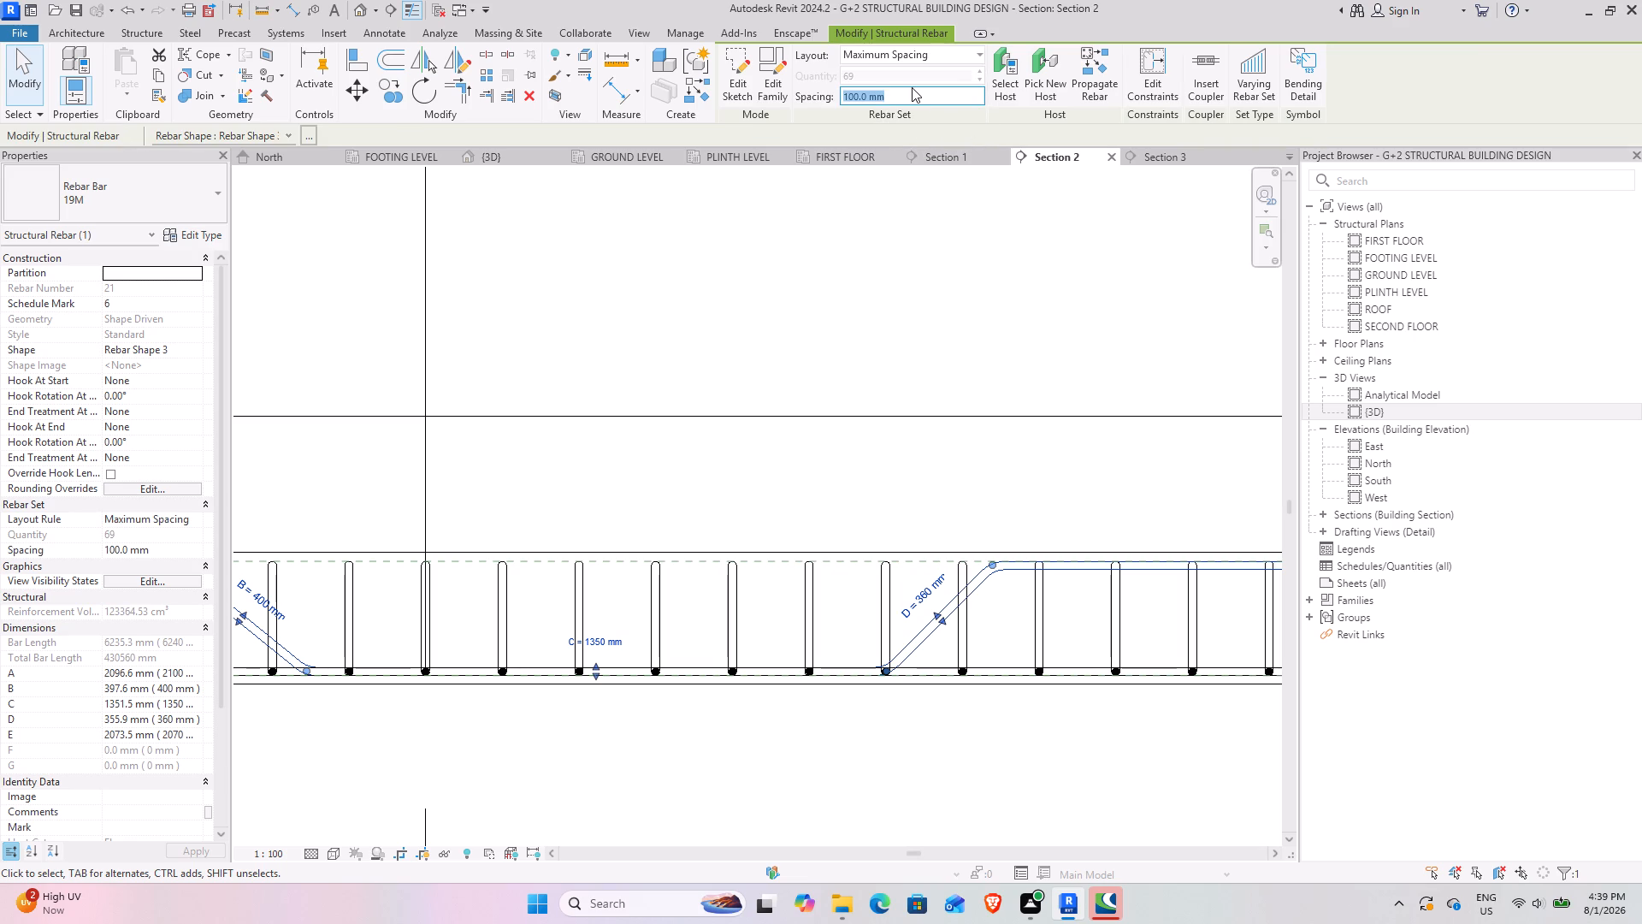
{"action": "type", "text": "180"}
{"action": "key", "text": "Return"}
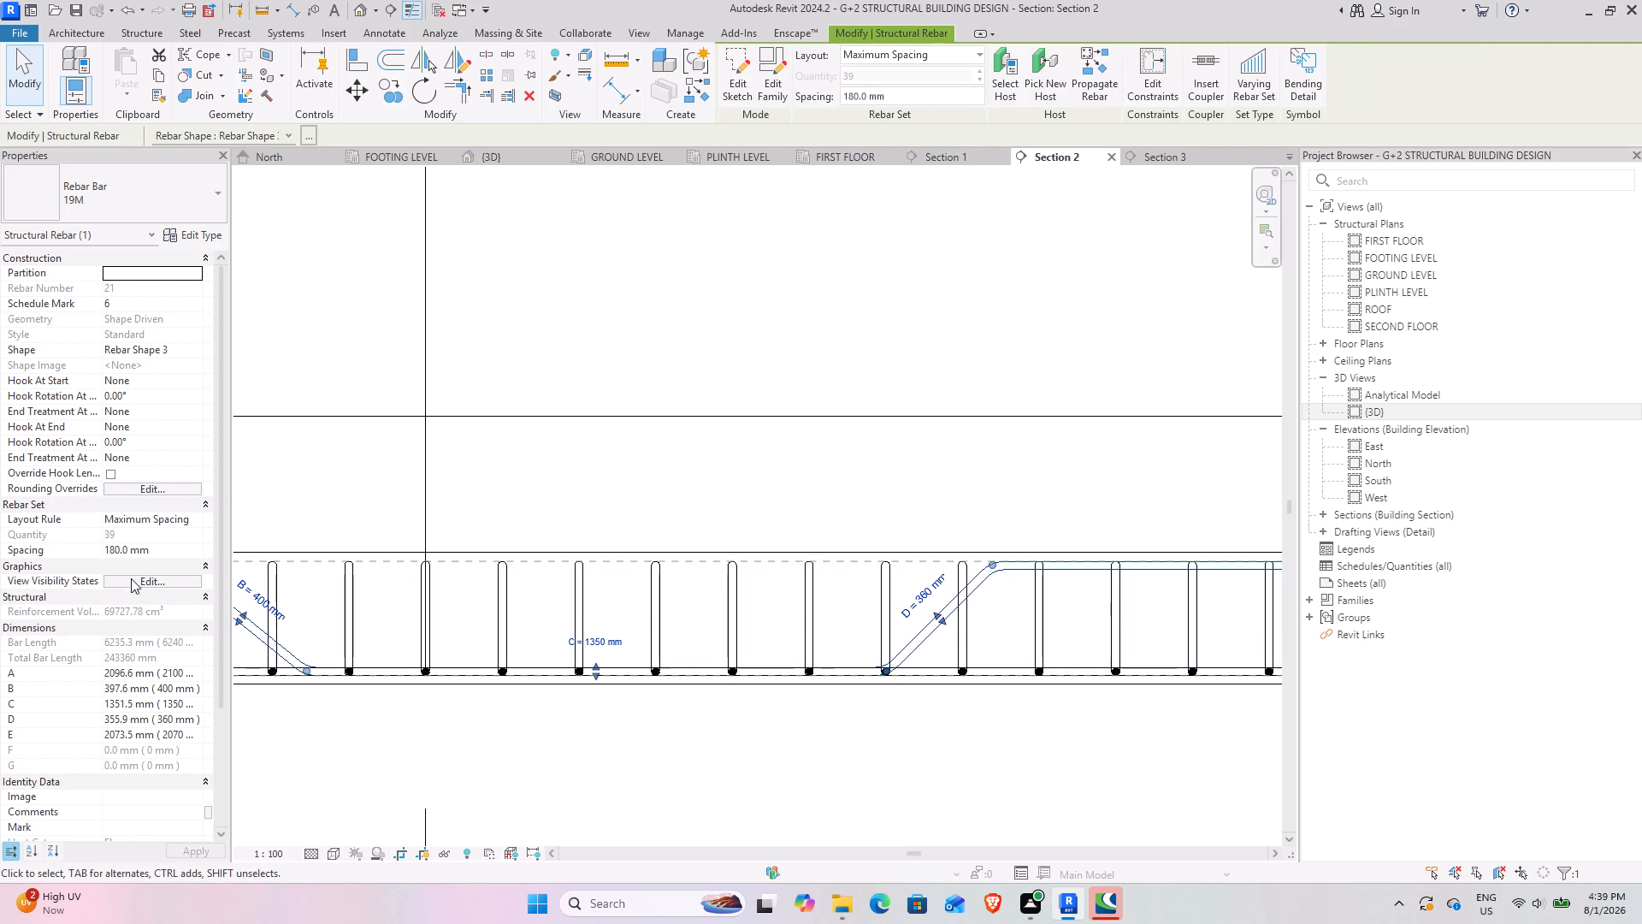
Show the cranked bar set unobscured in the {3D} view.
{"action": "left_click", "coordinate": [151, 585]}
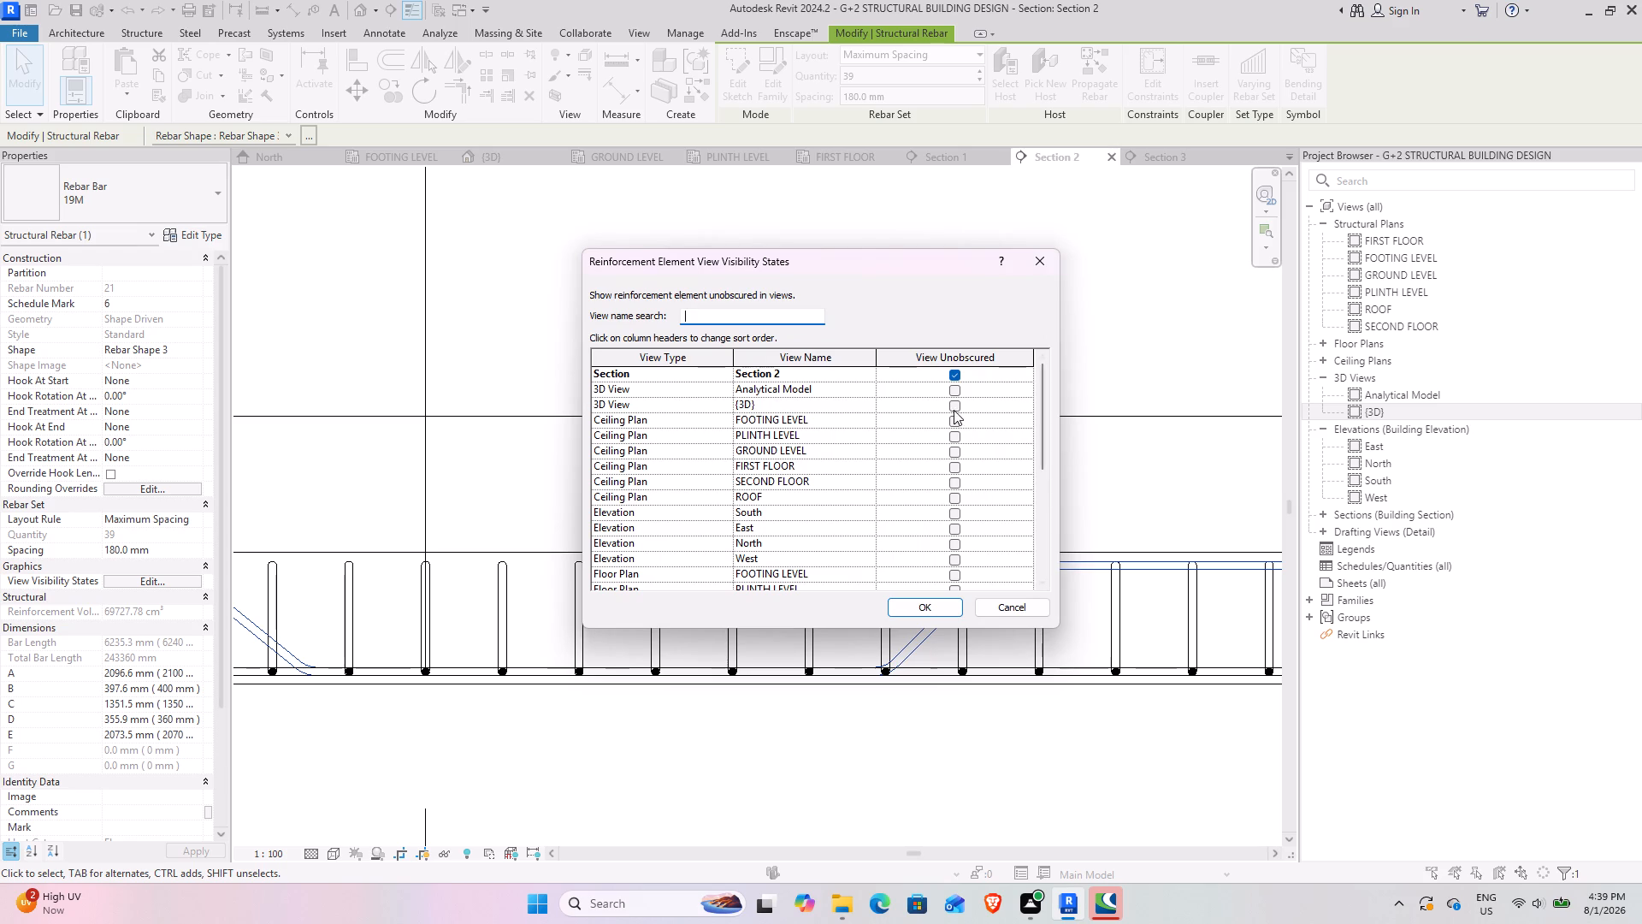
{"action": "left_click", "coordinate": [954, 408]}
{"action": "left_click", "coordinate": [931, 598]}
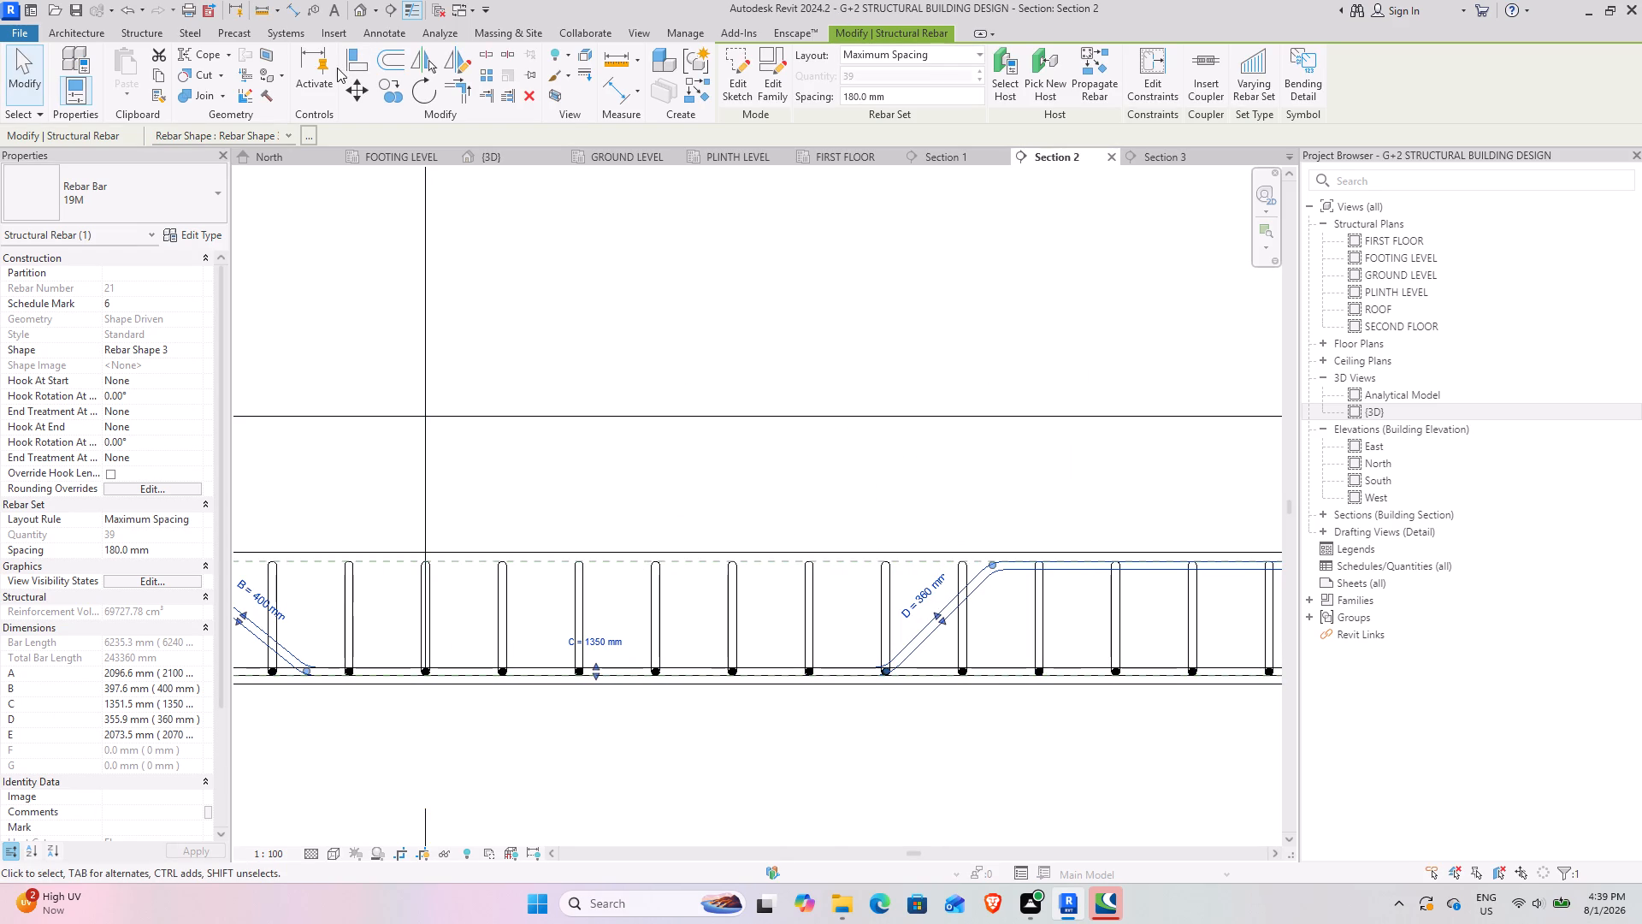
Place a straight 19M bar of shape M_00, perpendicular to cover, at the slab's bottom cover below the cranked bar's left slope.
{"action": "scroll", "coordinate": [618, 467], "scroll_direction": "down", "scroll_amount": 4}
{"action": "middle_click_drag", "start_coordinate": [416, 644], "coordinate": [556, 613]}
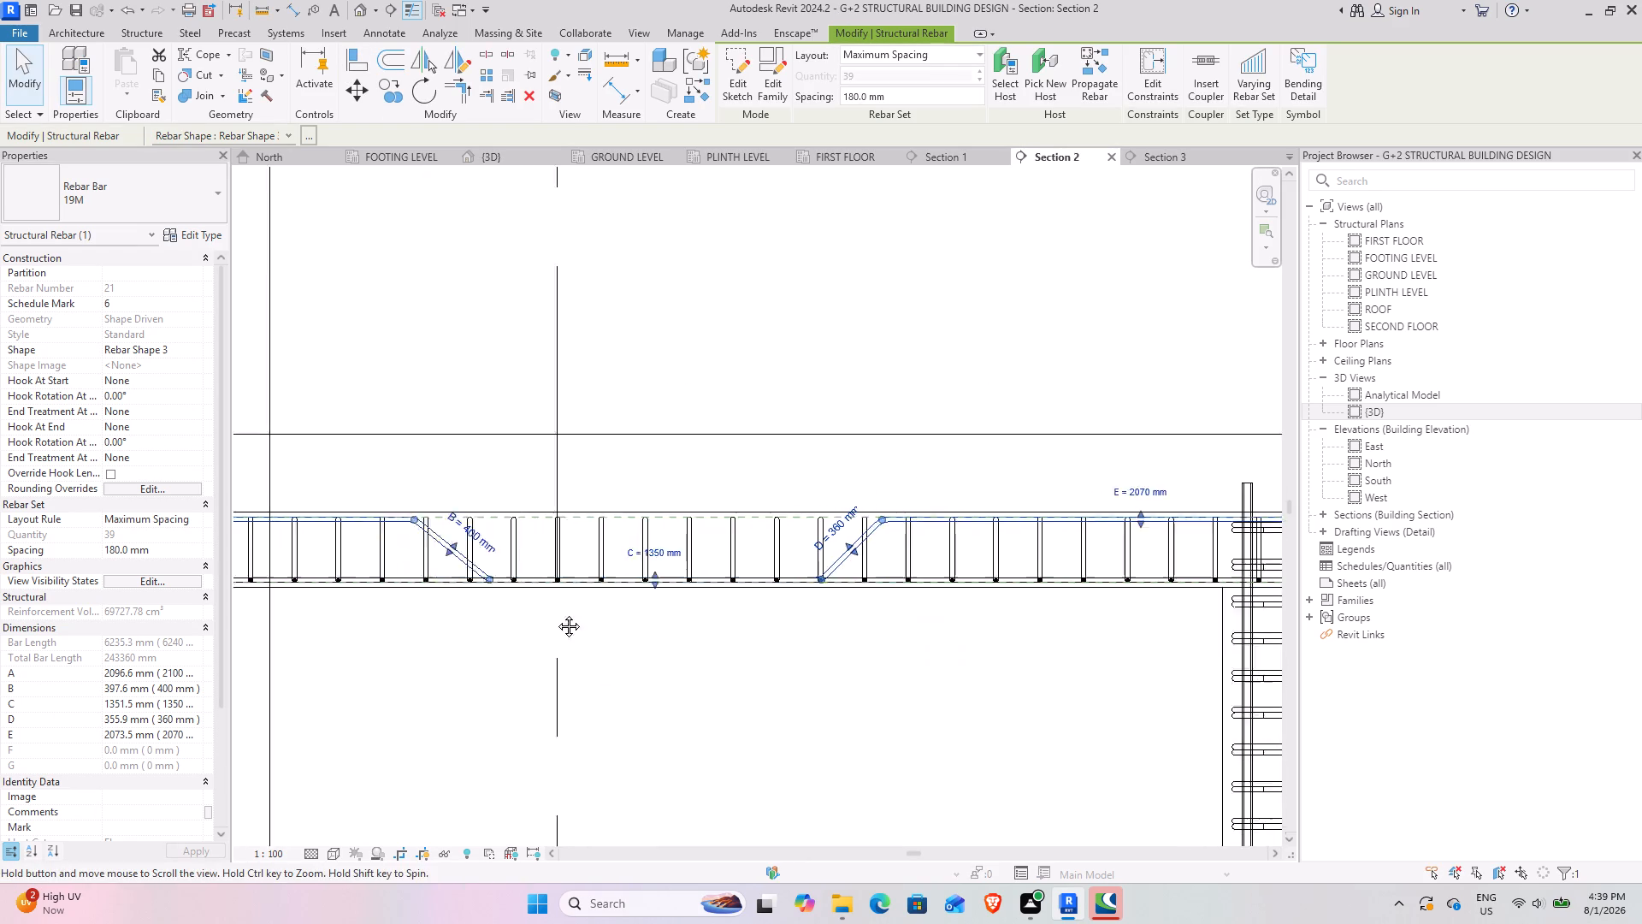
{"action": "middle_click_drag", "start_coordinate": [556, 613], "coordinate": [581, 611]}
{"action": "scroll", "coordinate": [540, 566], "scroll_direction": "up", "scroll_amount": 9}
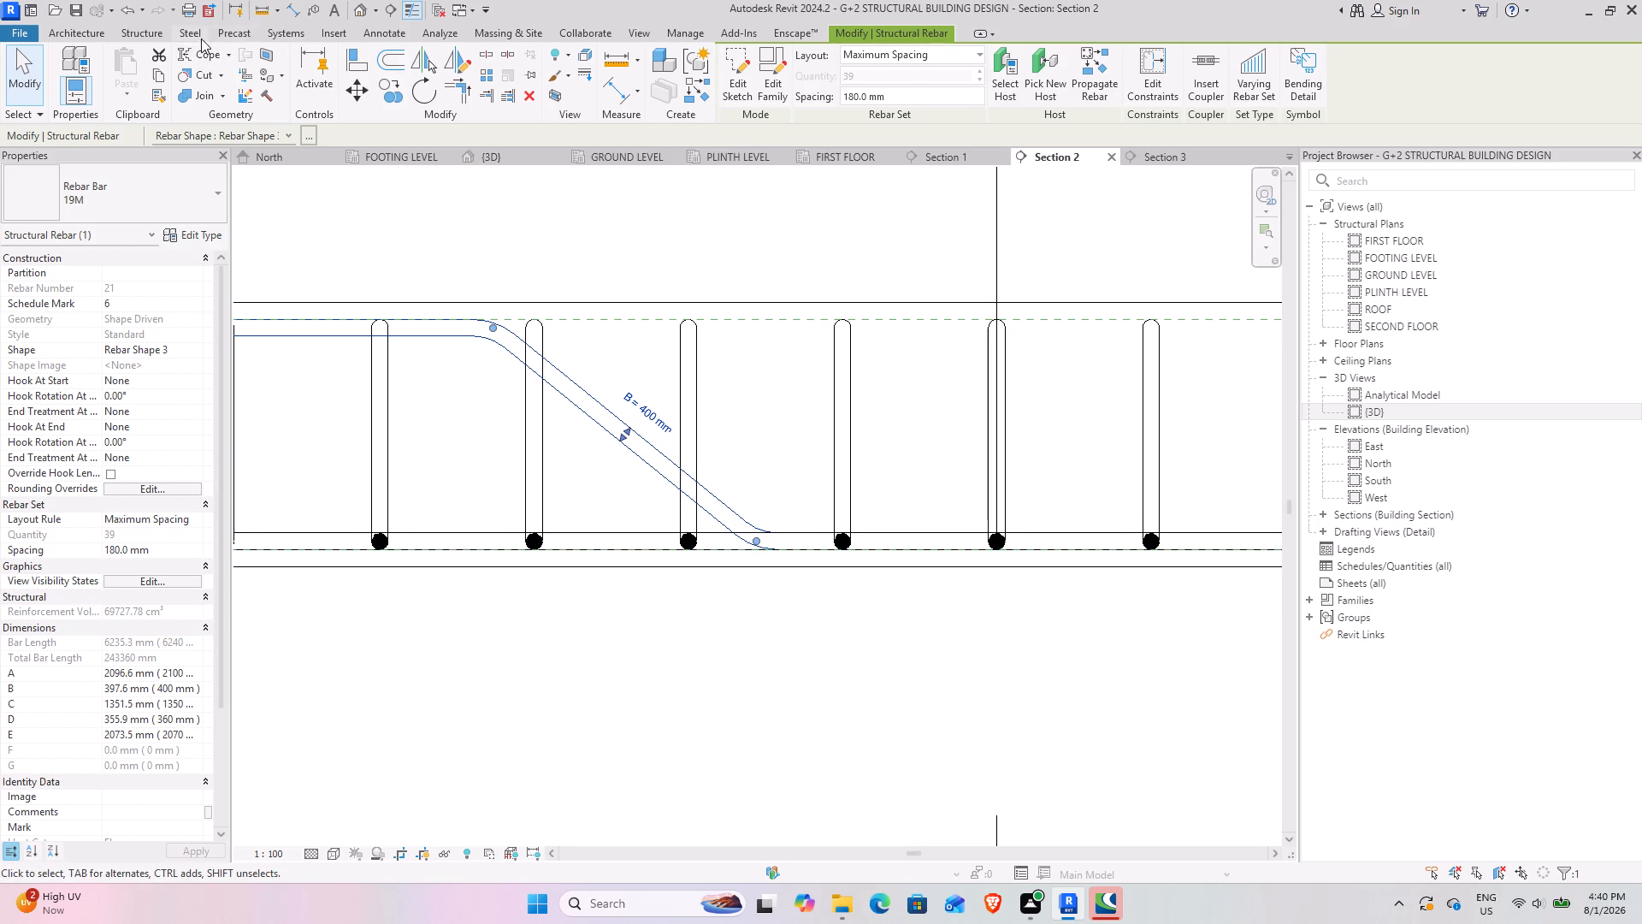
{"action": "left_click", "coordinate": [152, 28]}
{"action": "left_click", "coordinate": [572, 82]}
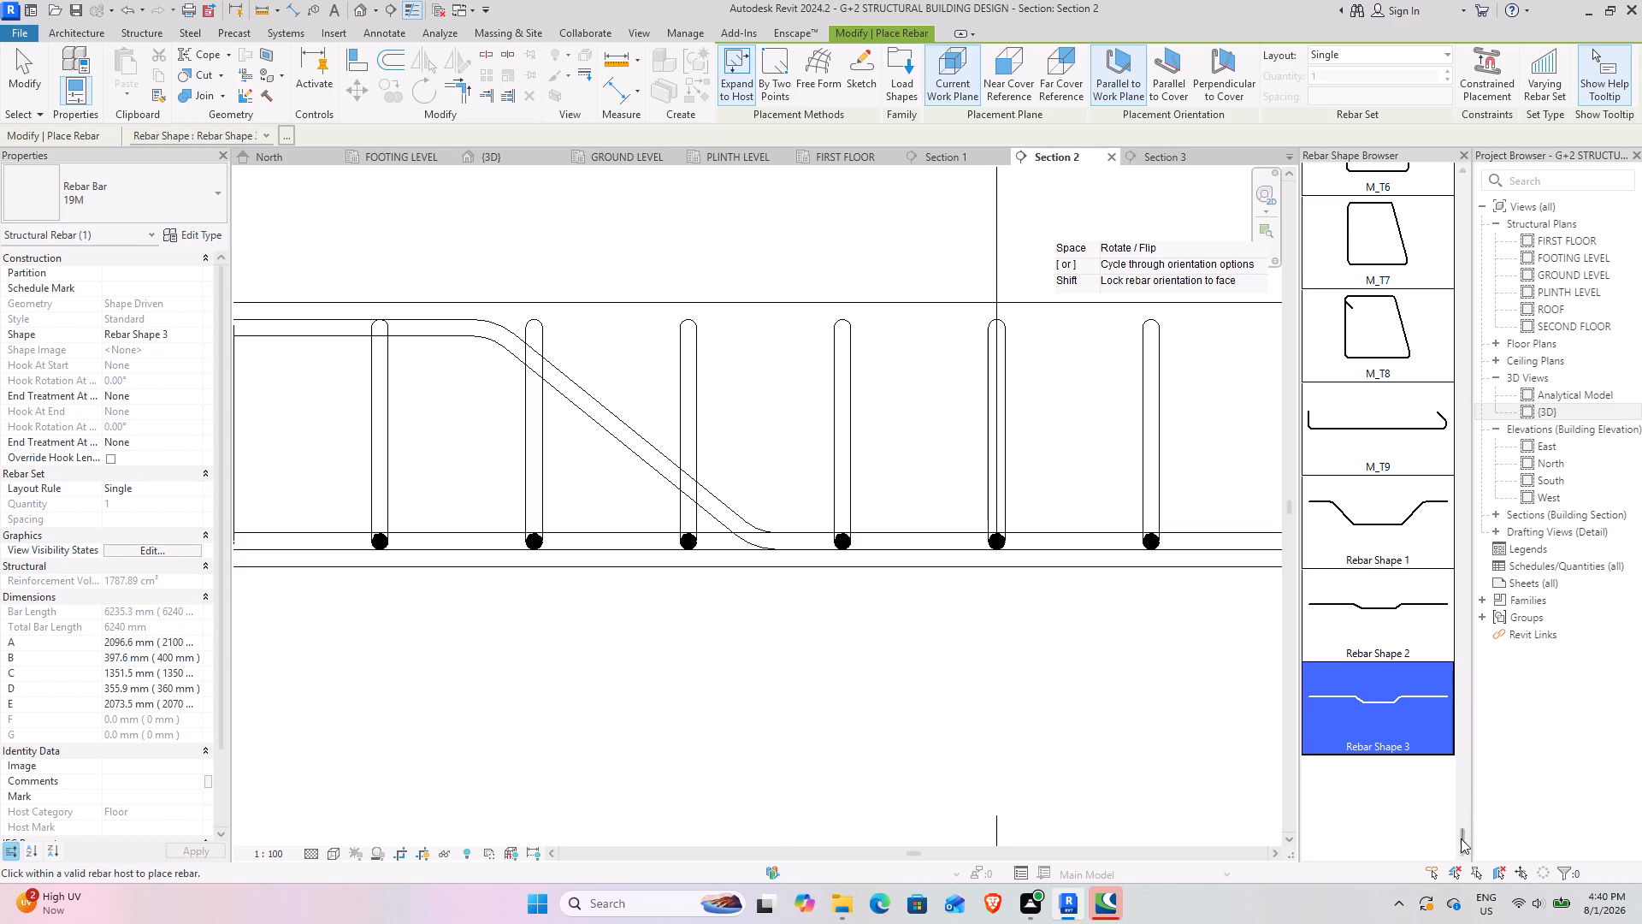
{"action": "left_click_drag", "start_coordinate": [1460, 839], "coordinate": [1457, 188]}
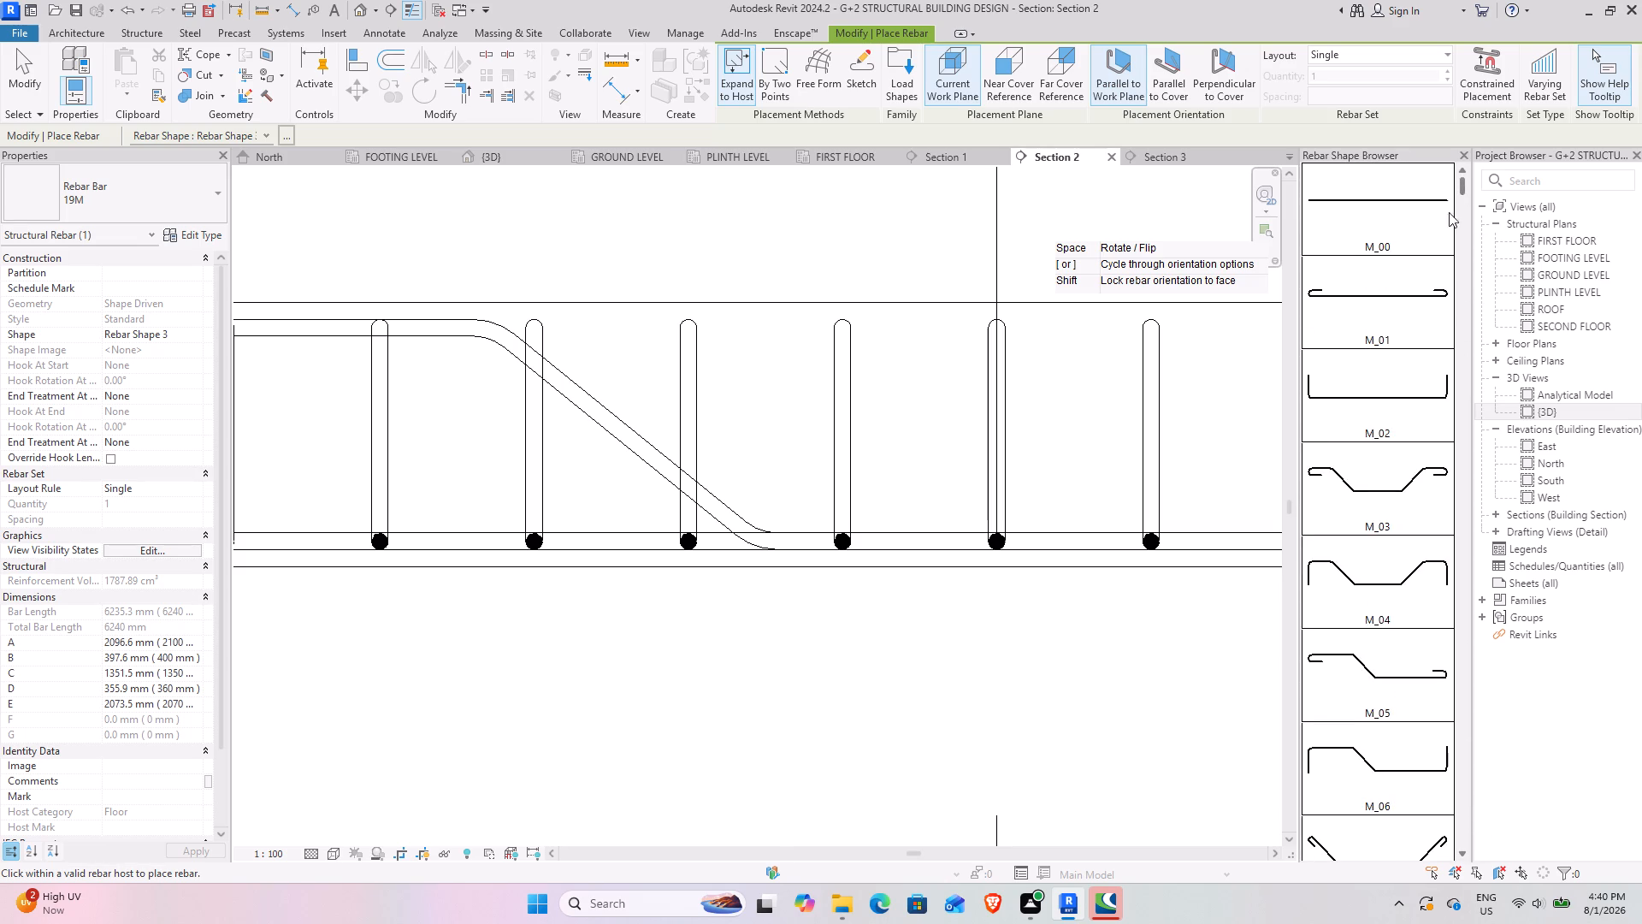
{"action": "left_click", "coordinate": [1428, 228]}
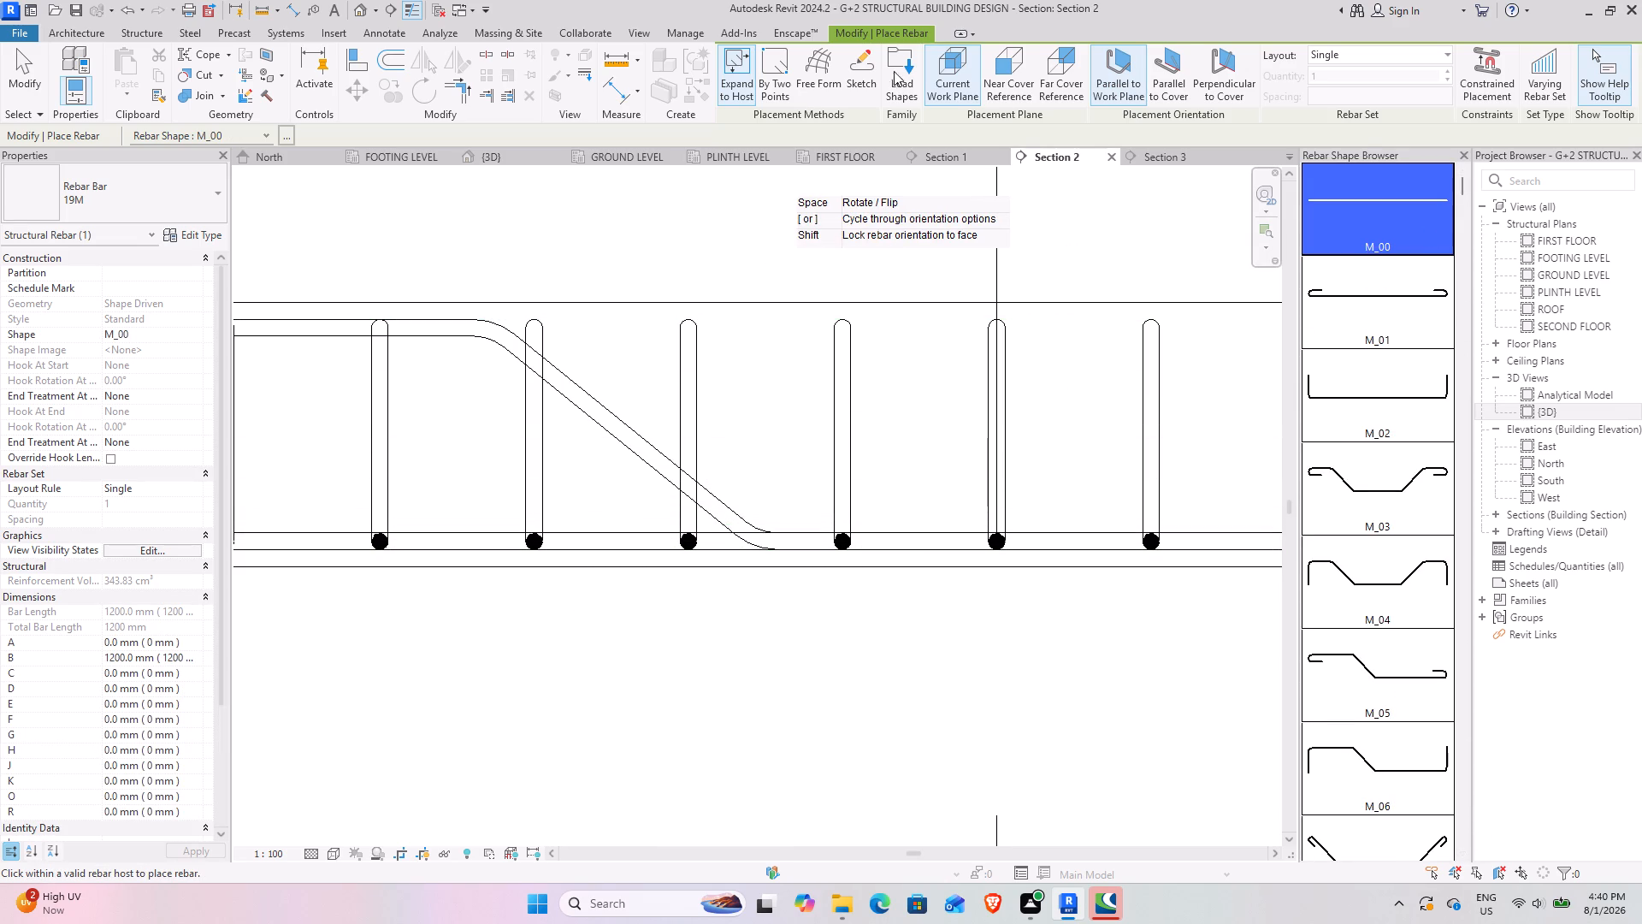
{"action": "left_click", "coordinate": [1235, 70]}
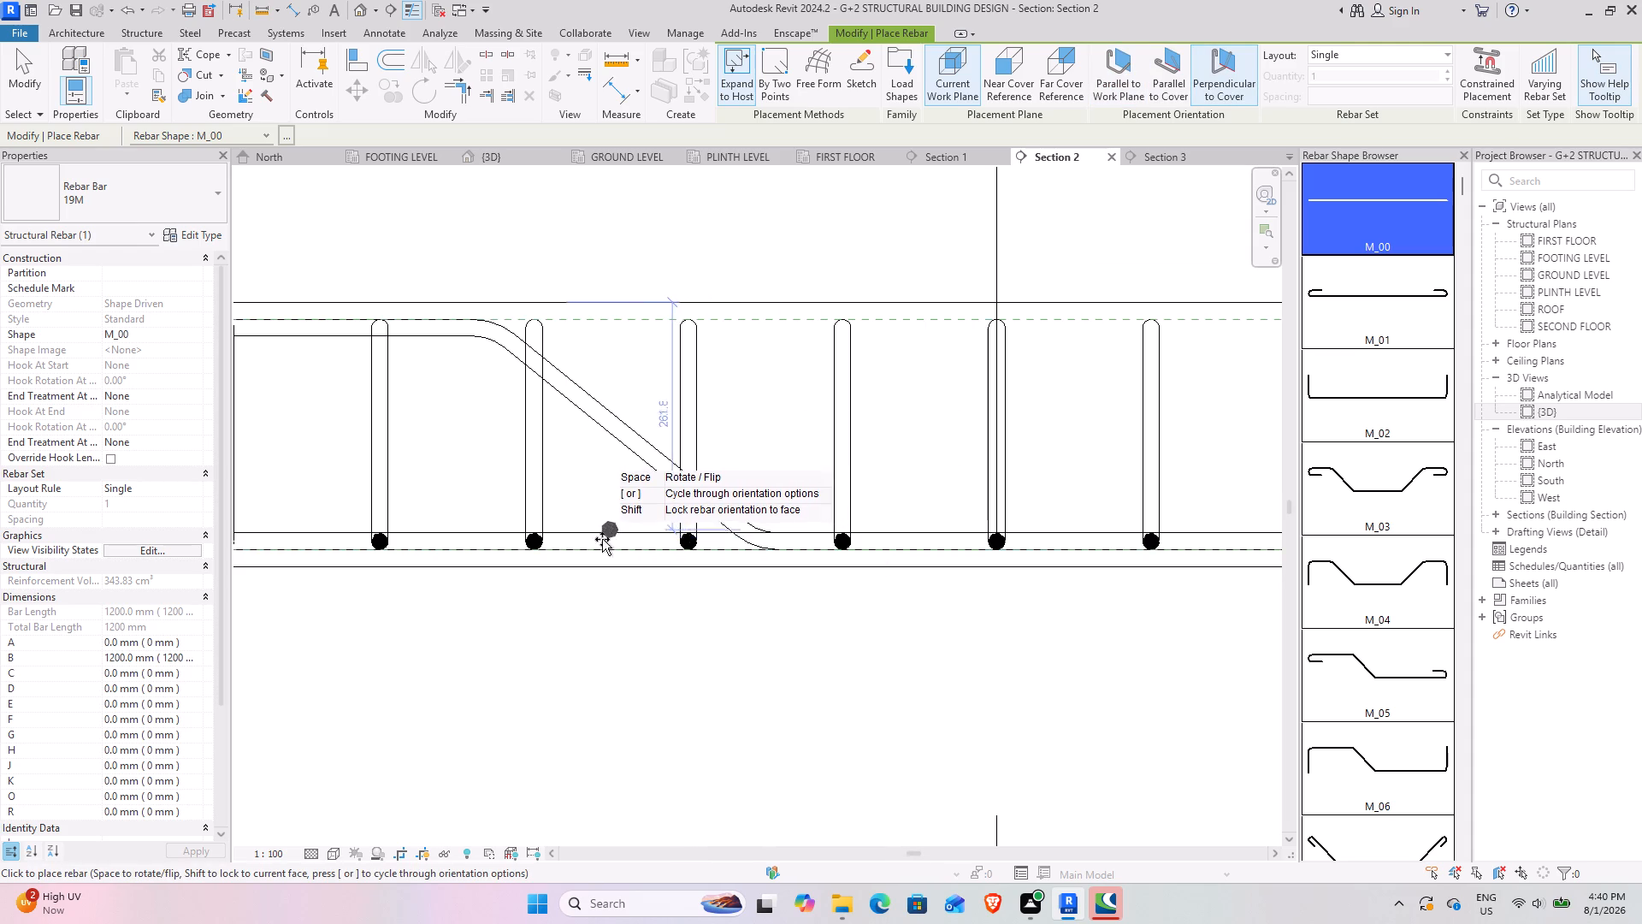
{"action": "left_click", "coordinate": [600, 557]}
{"action": "key", "text": "Escape"}
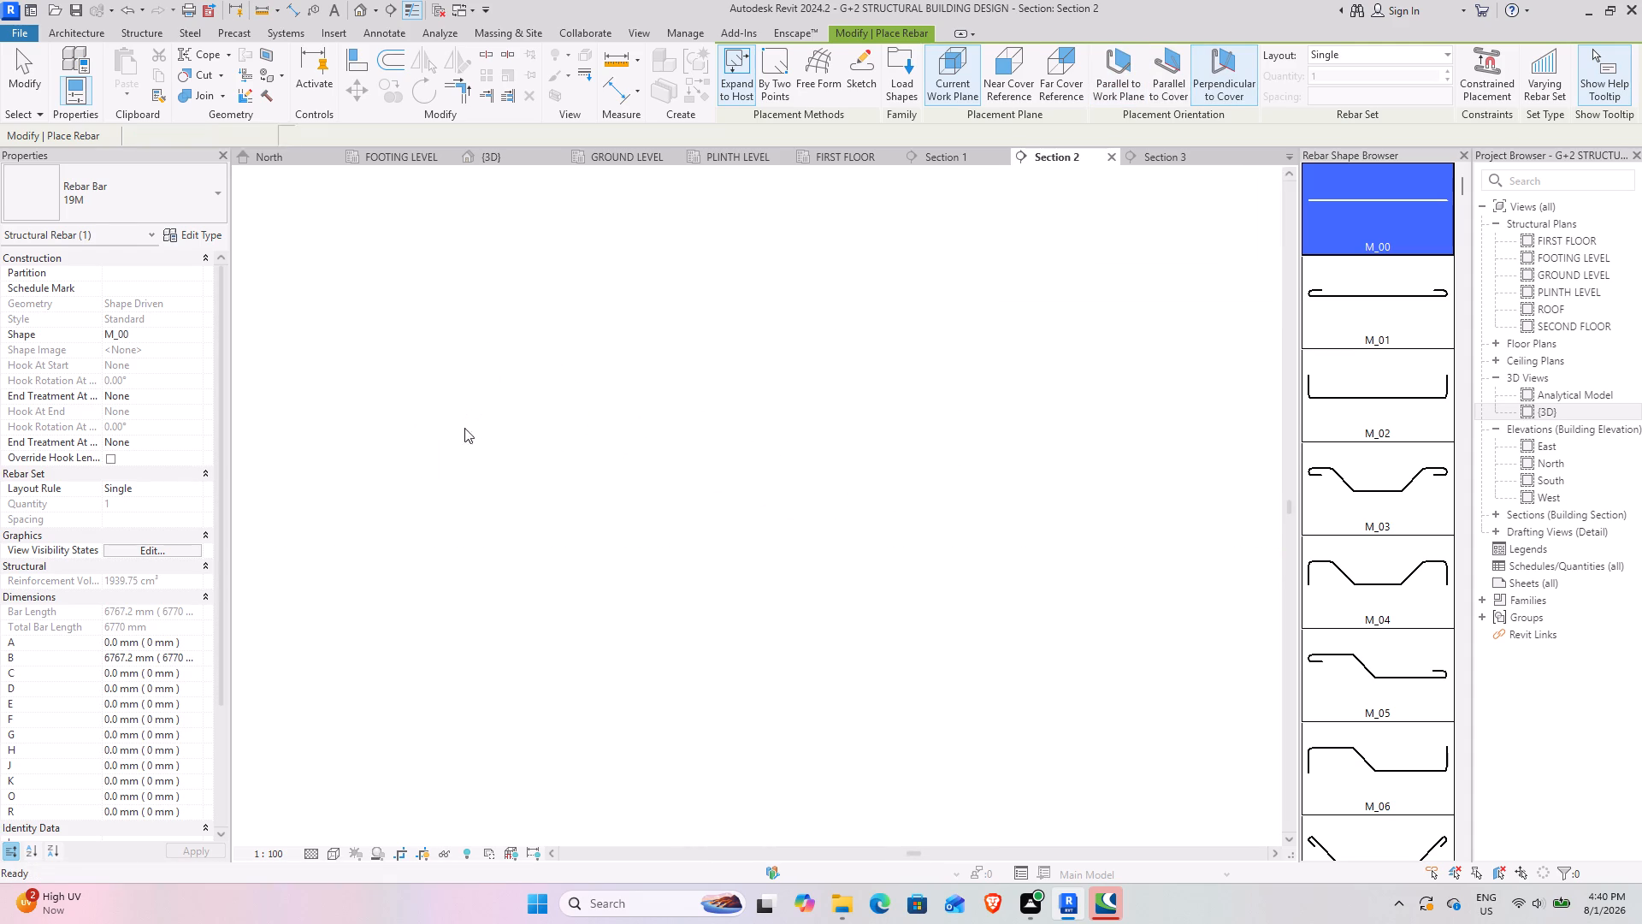
Distribute the new straight bottom bar as a rebar set with a Maximum Spacing layout at 180 mm.
{"action": "left_click", "coordinate": [608, 544]}
{"action": "left_click", "coordinate": [895, 52]}
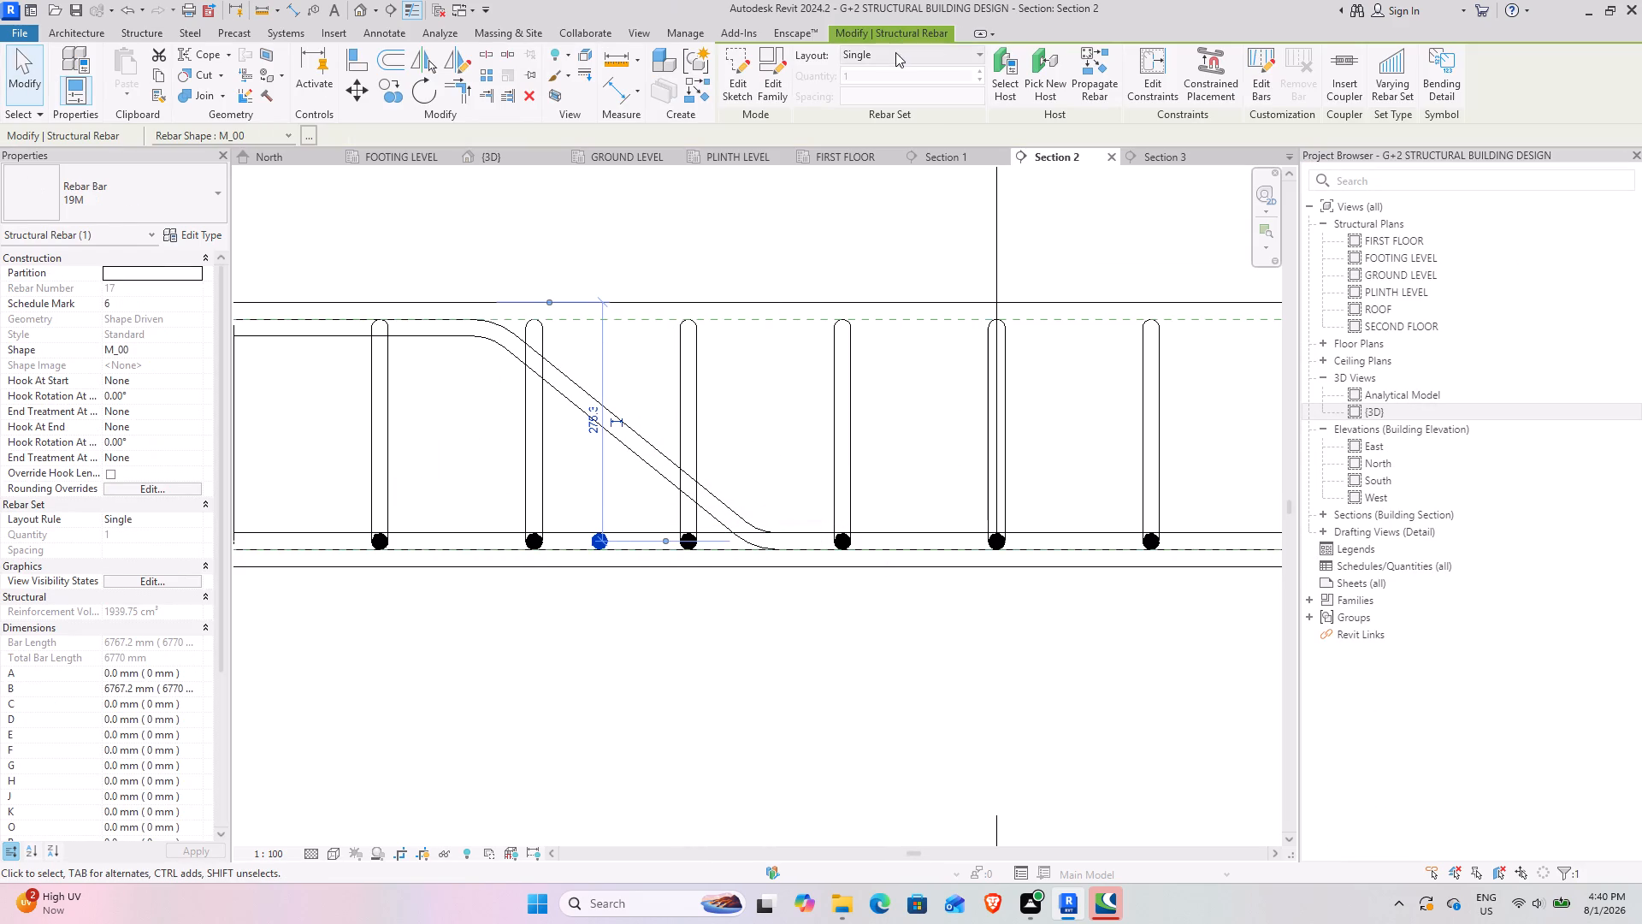
{"action": "left_click", "coordinate": [889, 115]}
{"action": "left_click", "coordinate": [906, 94]}
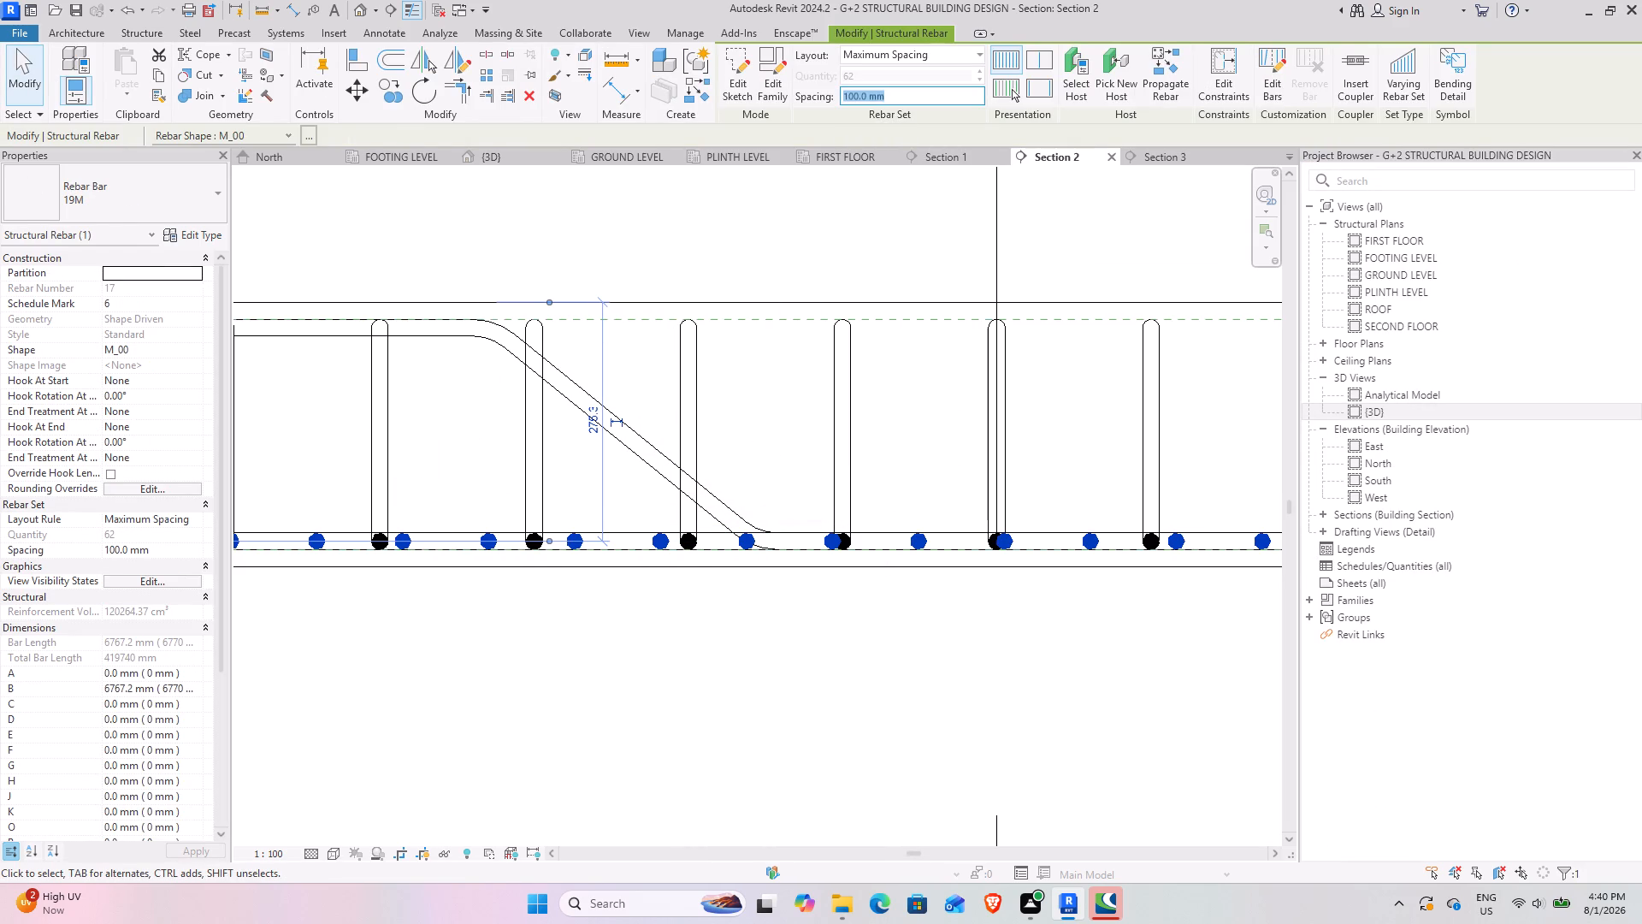
{"action": "type", "text": "180"}
{"action": "key", "text": "Return"}
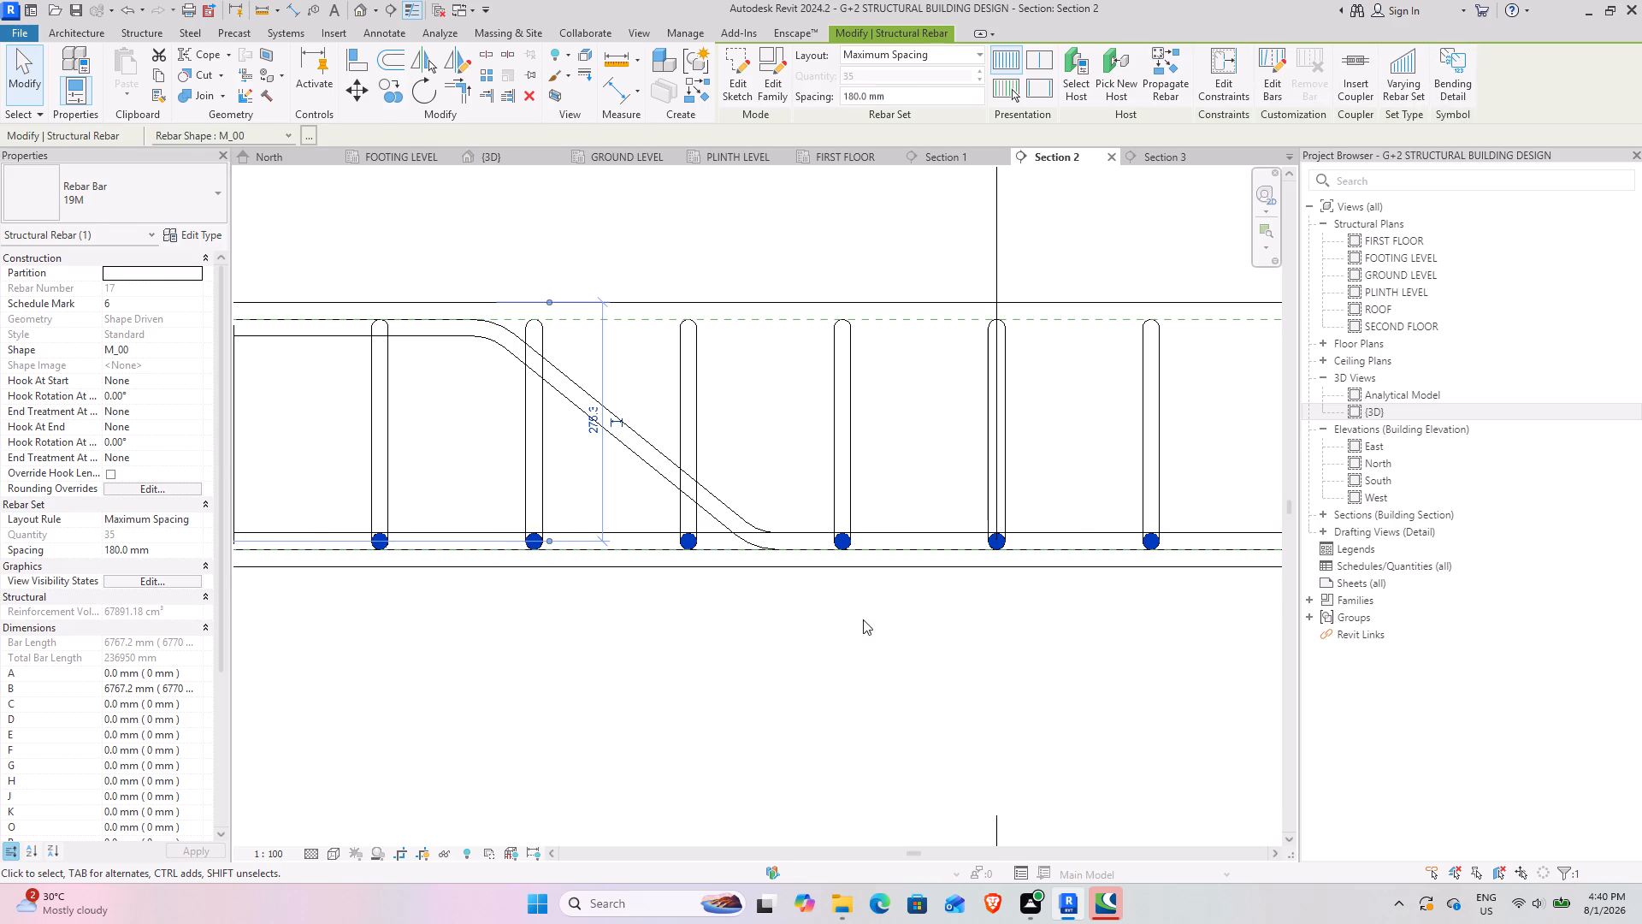
{"action": "left_click", "coordinate": [857, 625]}
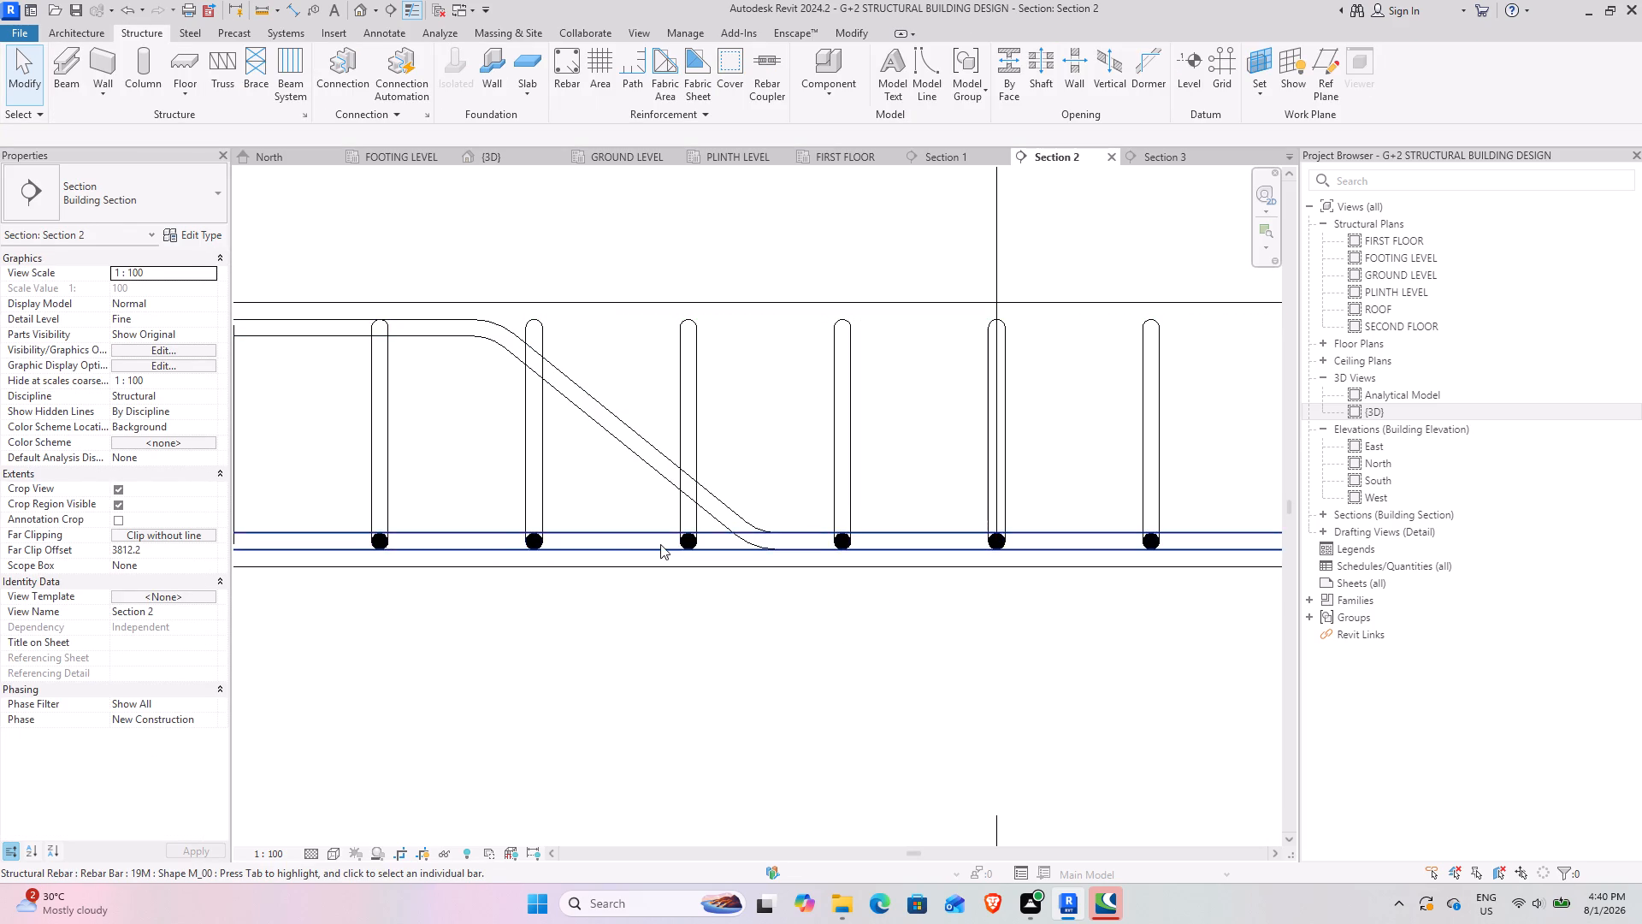
Show the straight bottom bar set unobscured in the {3D} view.
{"action": "scroll", "coordinate": [620, 541], "scroll_direction": "down", "scroll_amount": 6}
{"action": "middle_click_drag", "start_coordinate": [472, 613], "coordinate": [702, 573]}
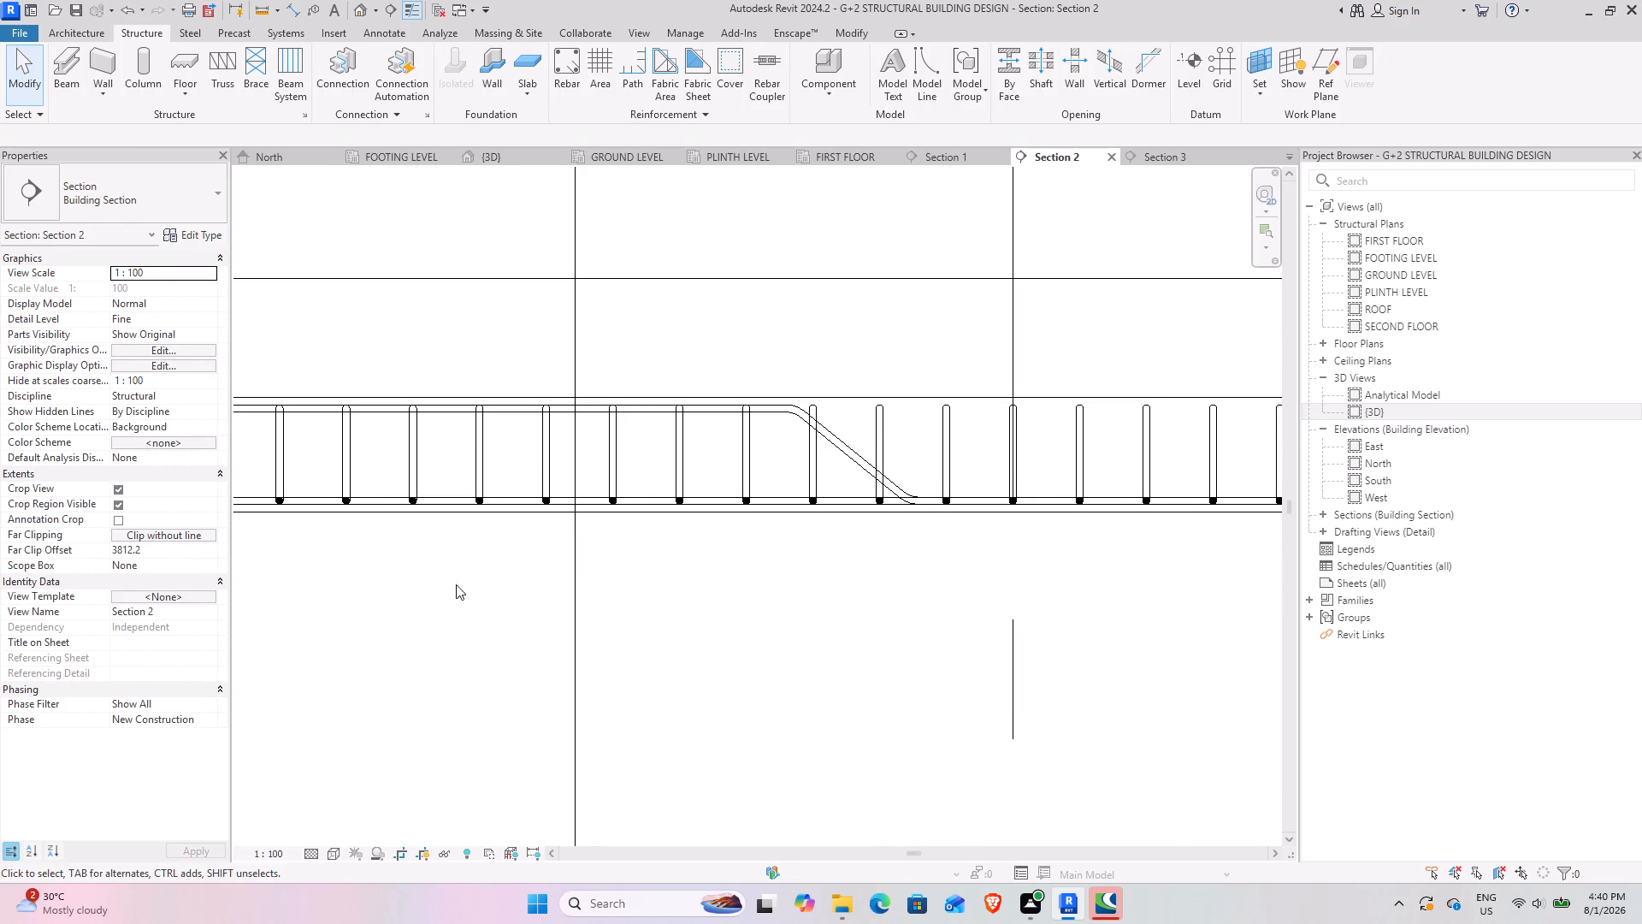
{"action": "middle_click_drag", "start_coordinate": [456, 548], "coordinate": [690, 603]}
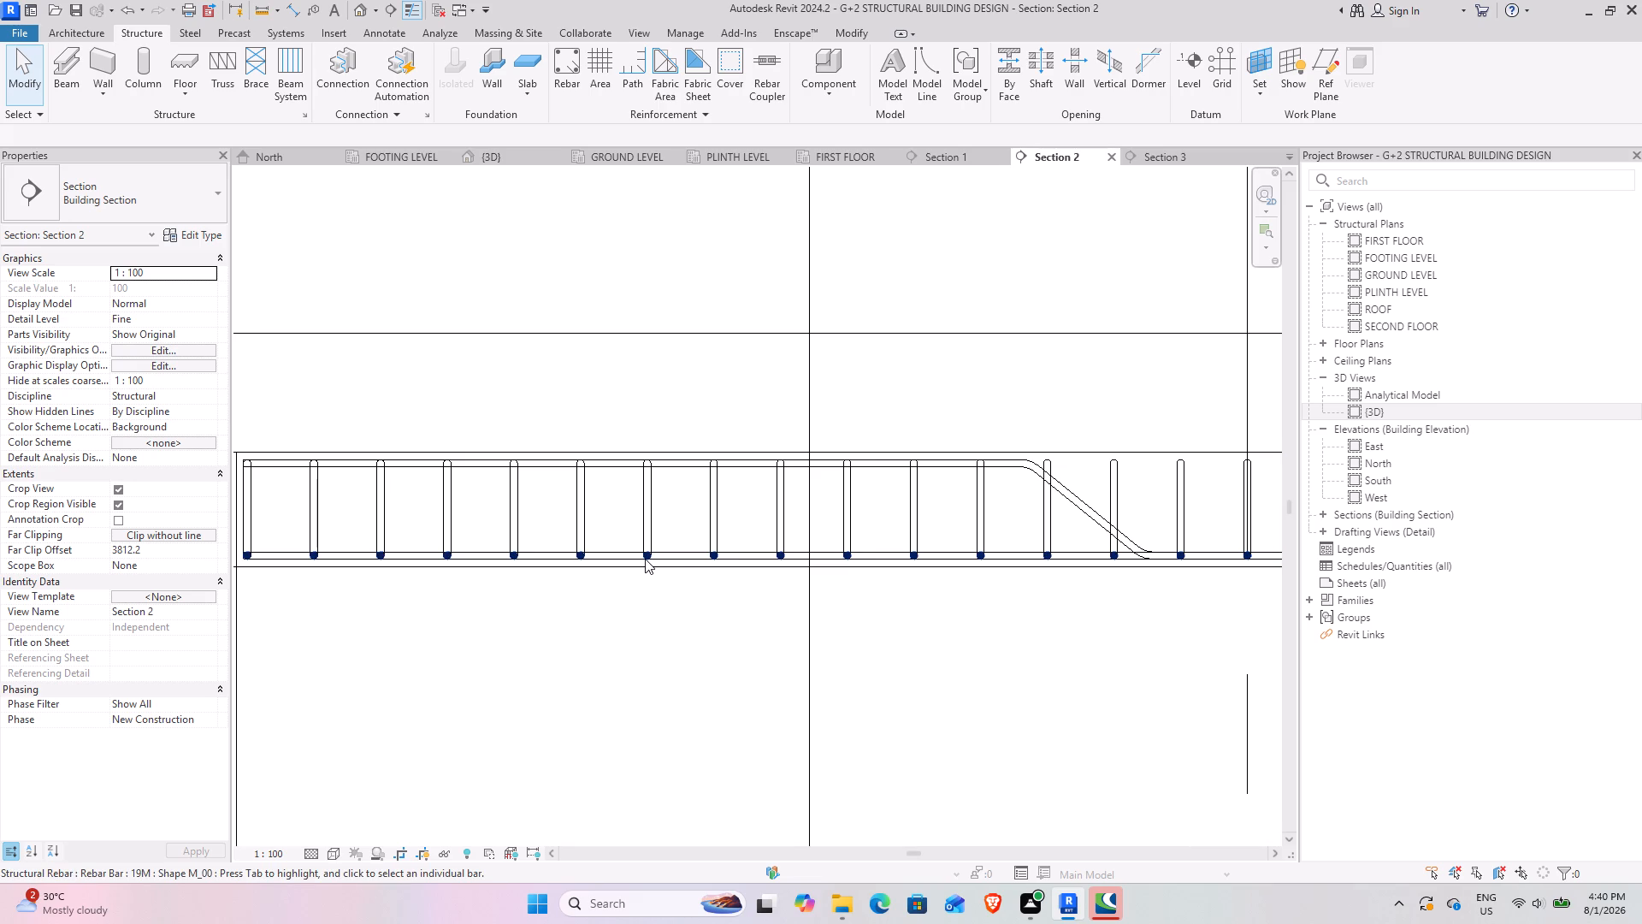
{"action": "left_click", "coordinate": [645, 559]}
{"action": "left_click", "coordinate": [151, 586]}
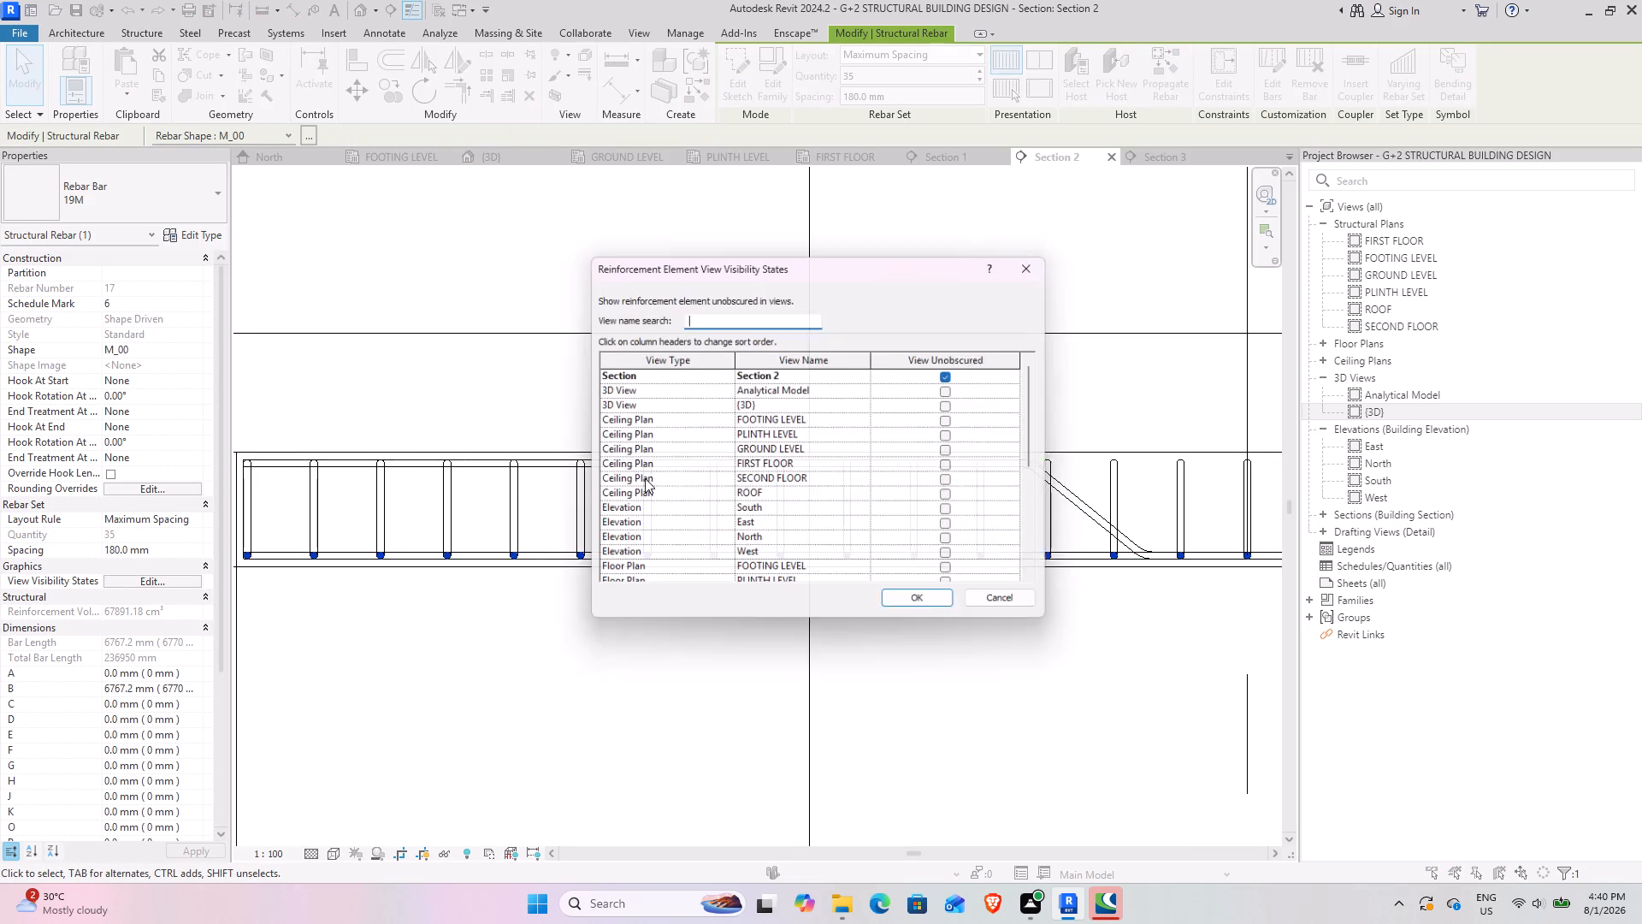
{"action": "left_click", "coordinate": [951, 404]}
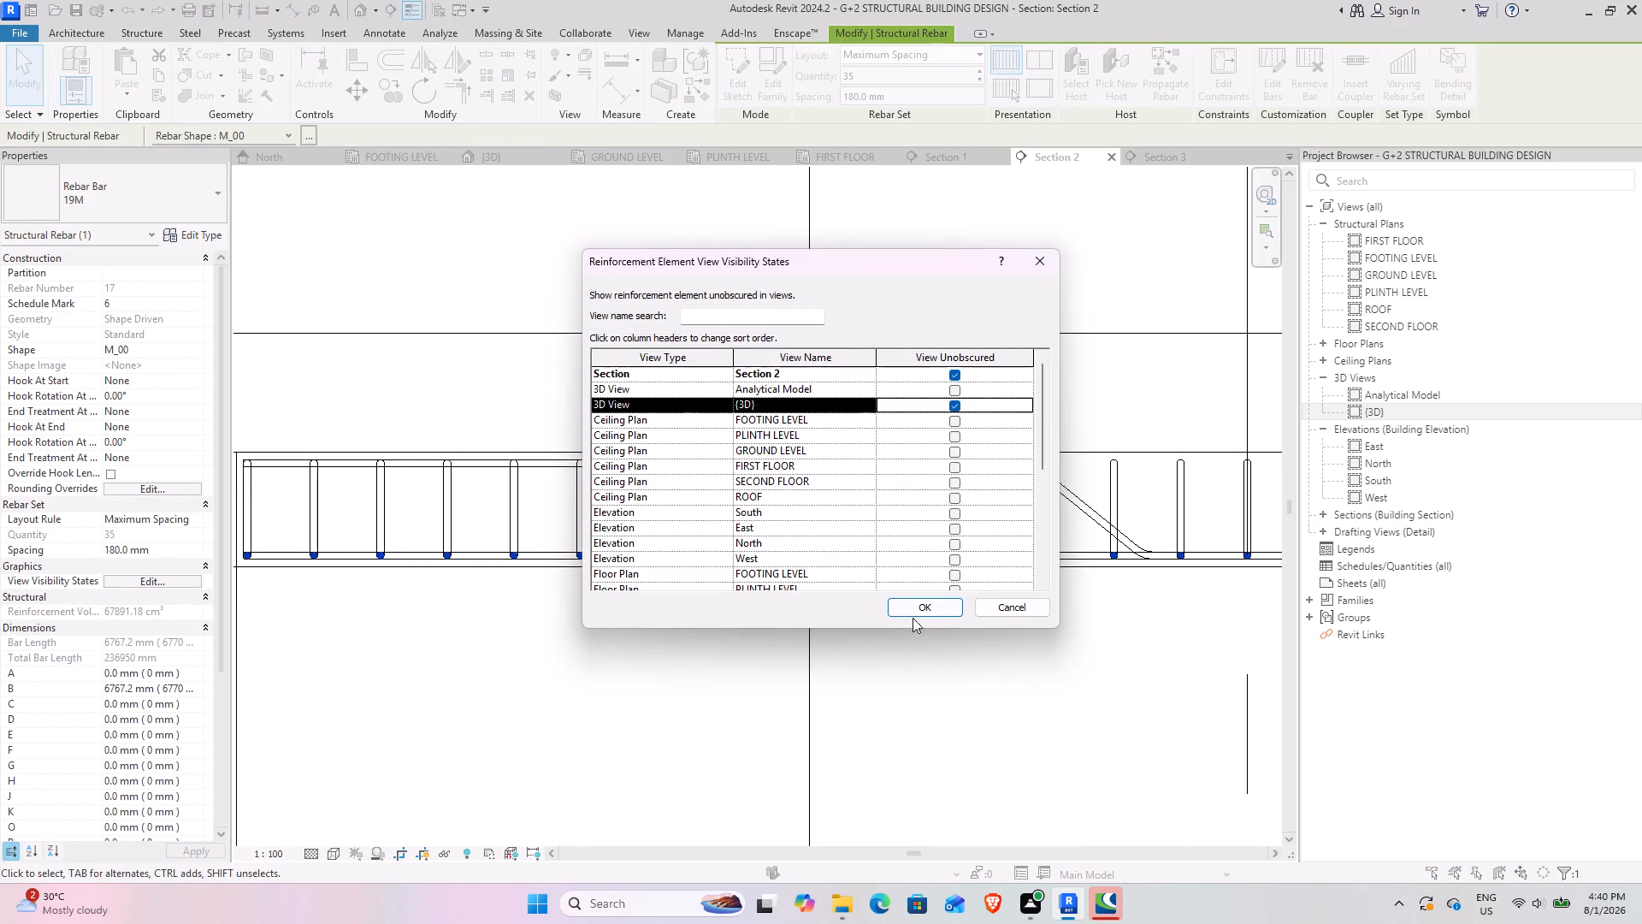
{"action": "left_click", "coordinate": [915, 601]}
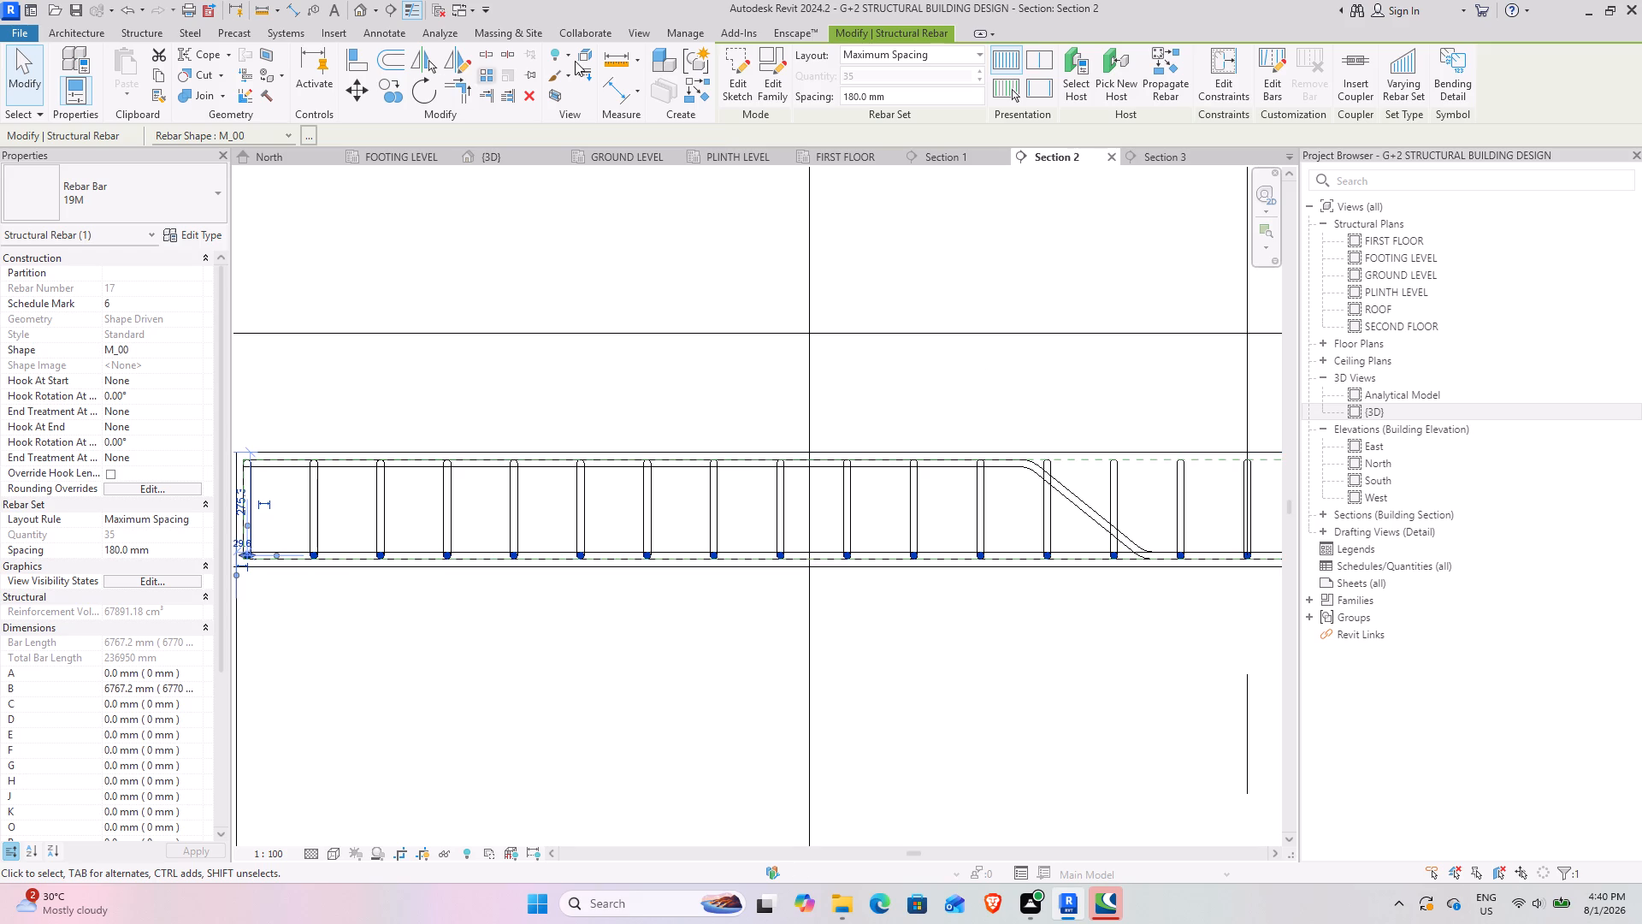
Examine the slab reinforcement in the {3D} view, especially where the bar sets of the two adjoining slabs meet near grid 3.
{"action": "left_click", "coordinate": [525, 151]}
{"action": "scroll", "coordinate": [818, 545], "scroll_direction": "down", "scroll_amount": 2}
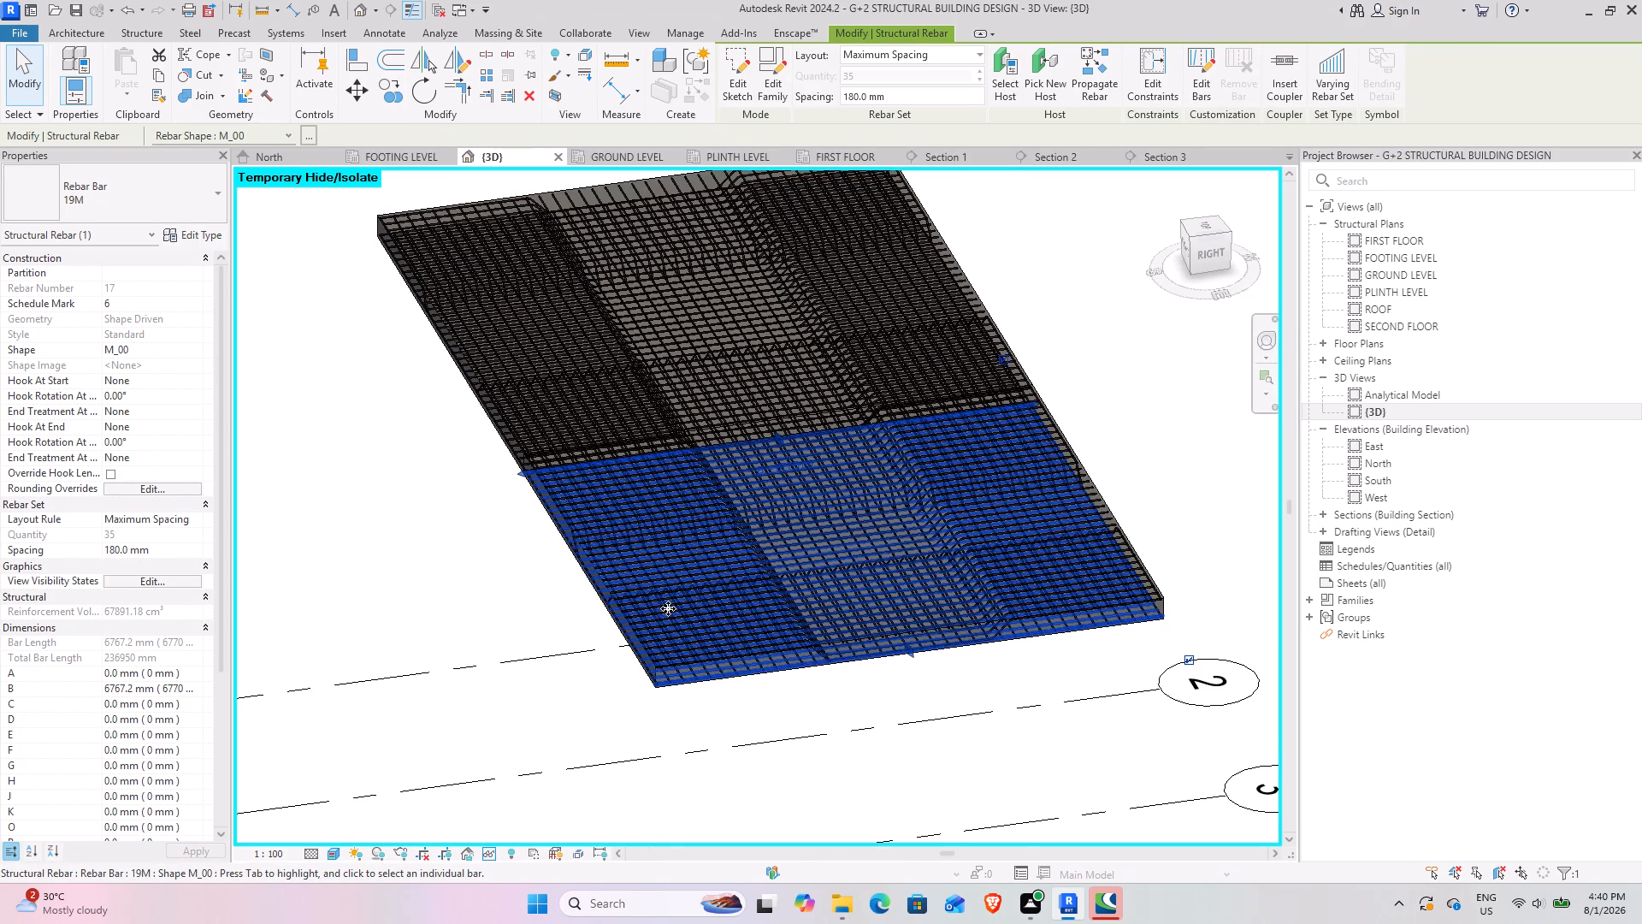
{"action": "middle_click_drag", "start_coordinate": [664, 608], "coordinate": [913, 628], "text": "shift"}
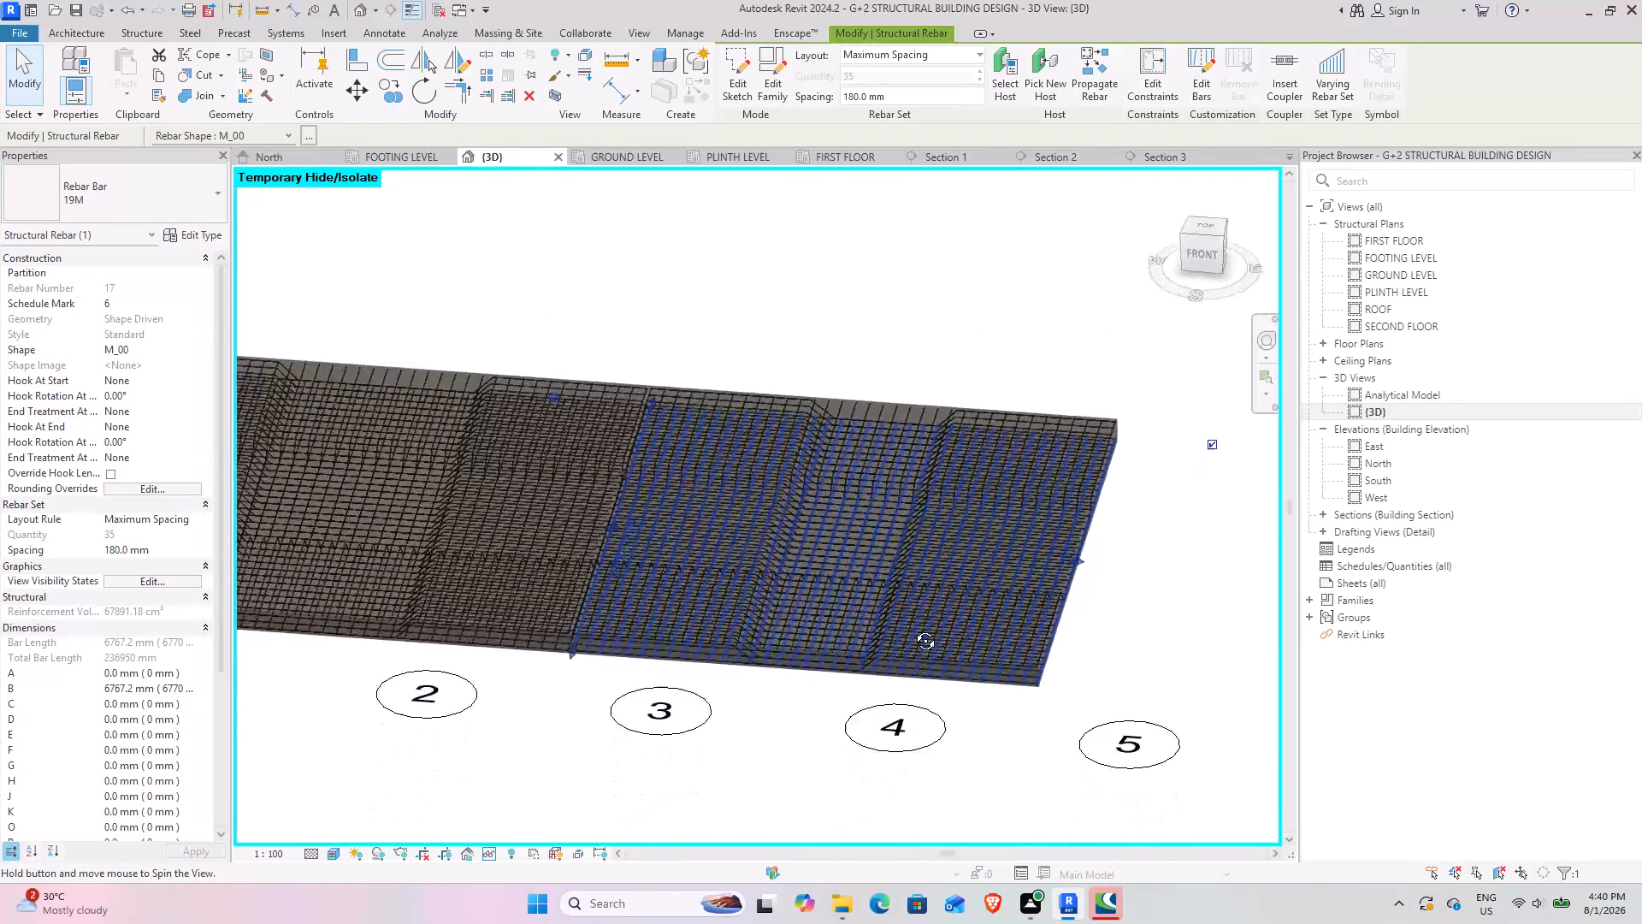
{"action": "middle_click_drag", "start_coordinate": [913, 628], "coordinate": [932, 682], "text": "shift"}
{"action": "scroll", "coordinate": [550, 577], "scroll_direction": "up", "scroll_amount": 6}
{"action": "scroll", "coordinate": [611, 639], "scroll_direction": "up", "scroll_amount": 1, "text": "shift"}
{"action": "middle_click_drag", "start_coordinate": [611, 639], "coordinate": [629, 578], "text": "shift"}
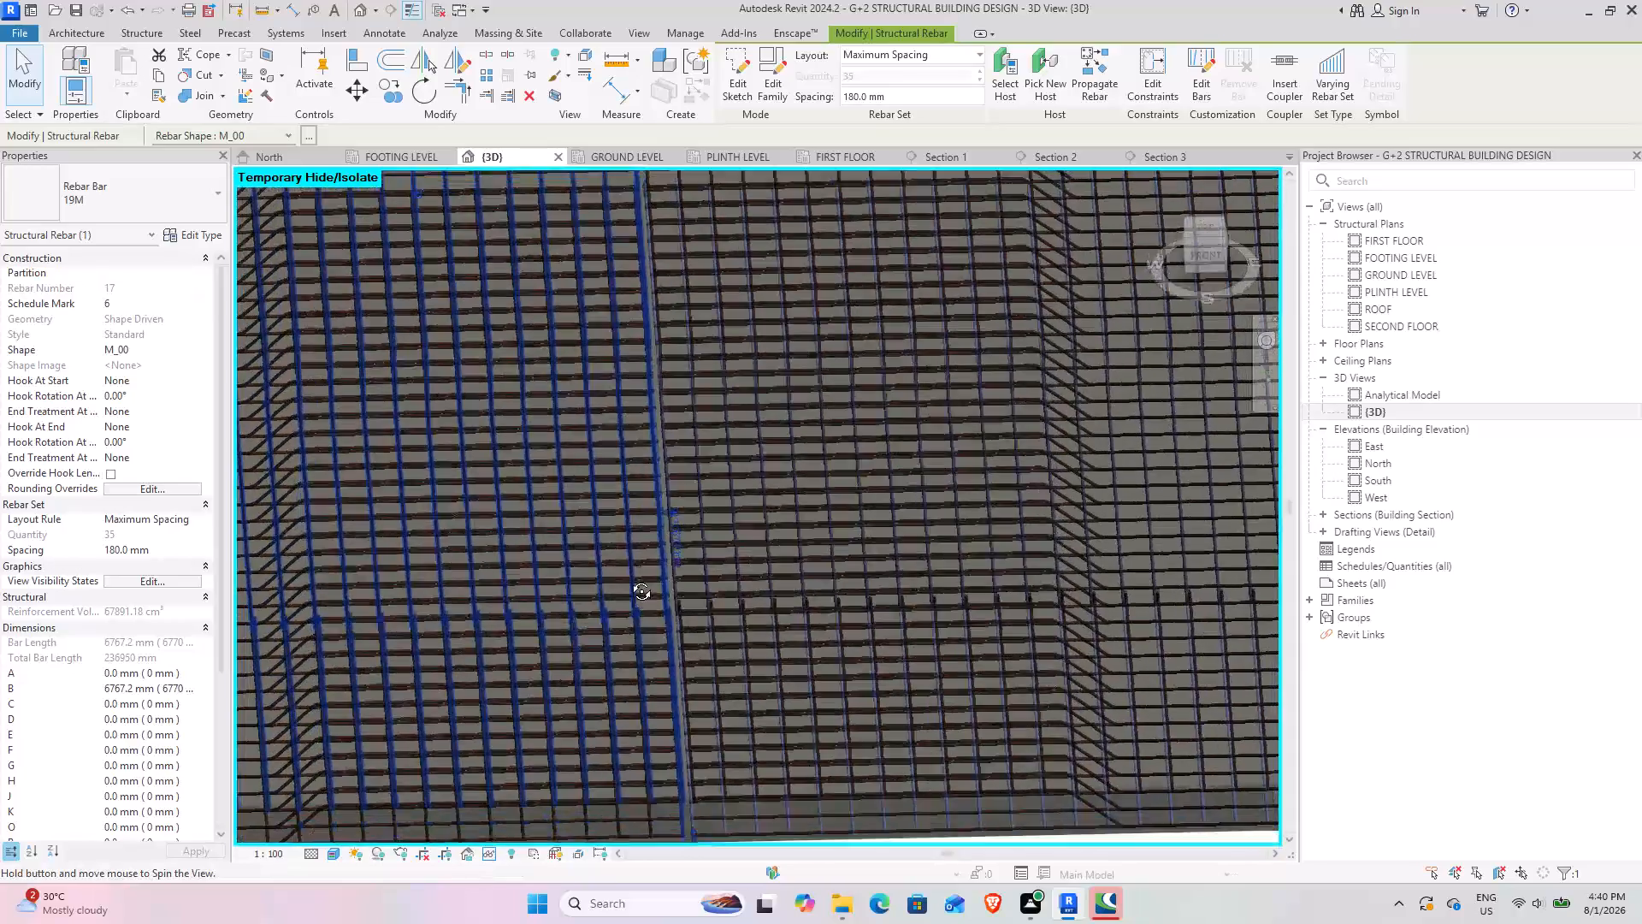
{"action": "middle_click_drag", "start_coordinate": [629, 578], "coordinate": [580, 557], "text": "shift"}
{"action": "scroll", "coordinate": [605, 490], "scroll_direction": "up", "scroll_amount": 8}
{"action": "middle_click_drag", "start_coordinate": [657, 626], "coordinate": [673, 600], "text": "shift"}
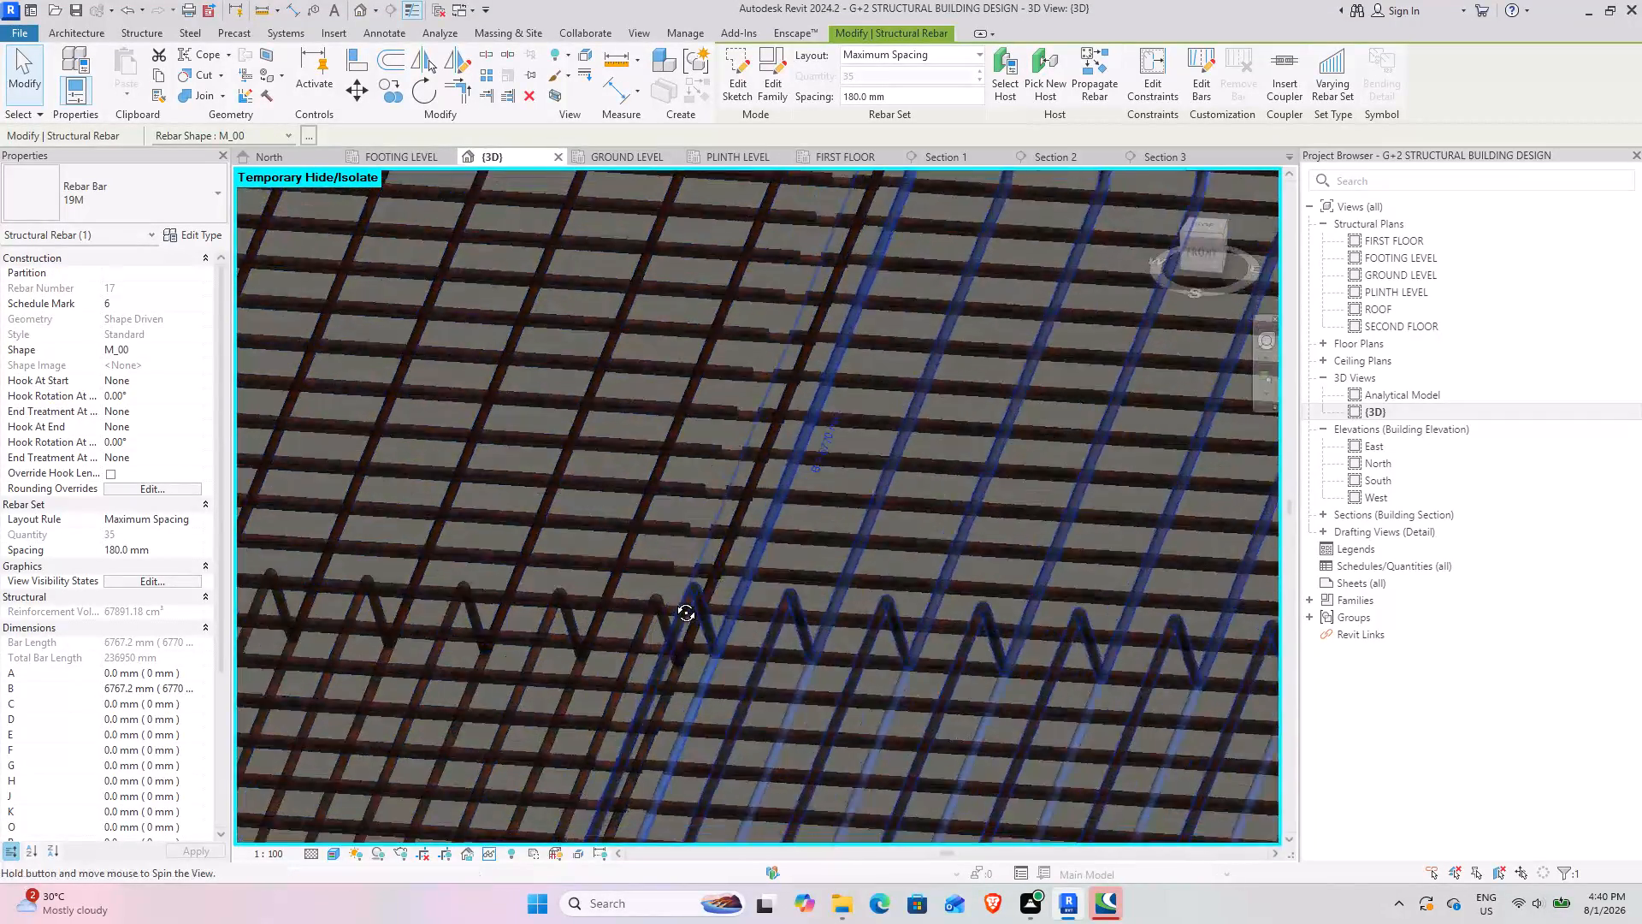
{"action": "middle_click_drag", "start_coordinate": [673, 600], "coordinate": [718, 560], "text": "shift"}
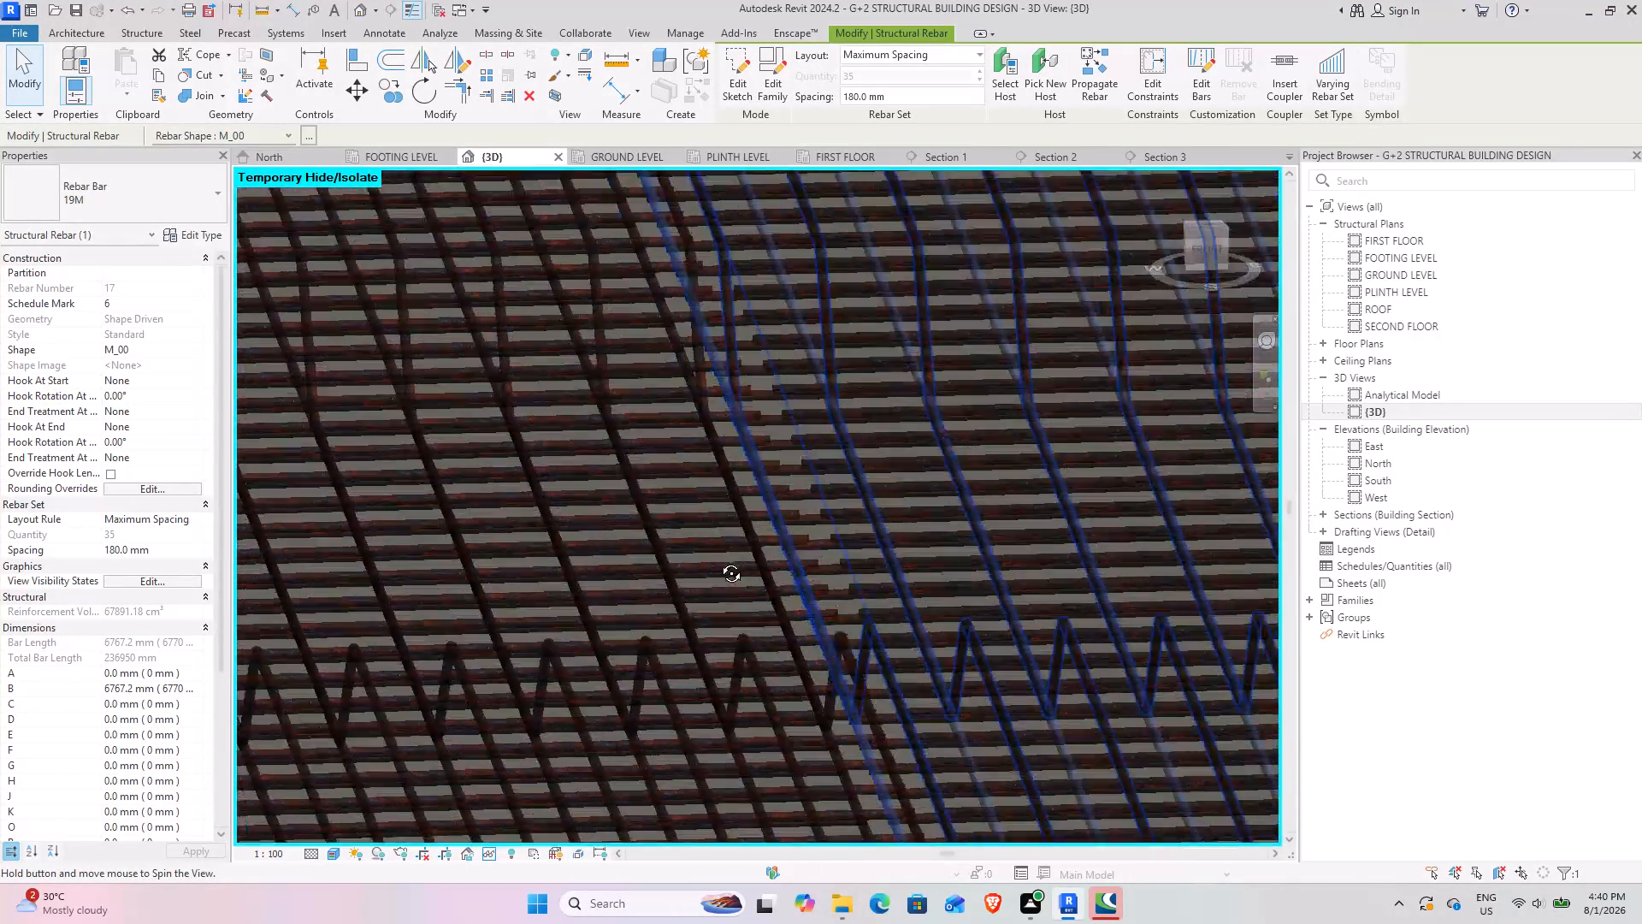
{"action": "middle_click_drag", "start_coordinate": [718, 560], "coordinate": [694, 601], "text": "shift"}
{"action": "scroll", "coordinate": [737, 554], "scroll_direction": "up", "scroll_amount": 3}
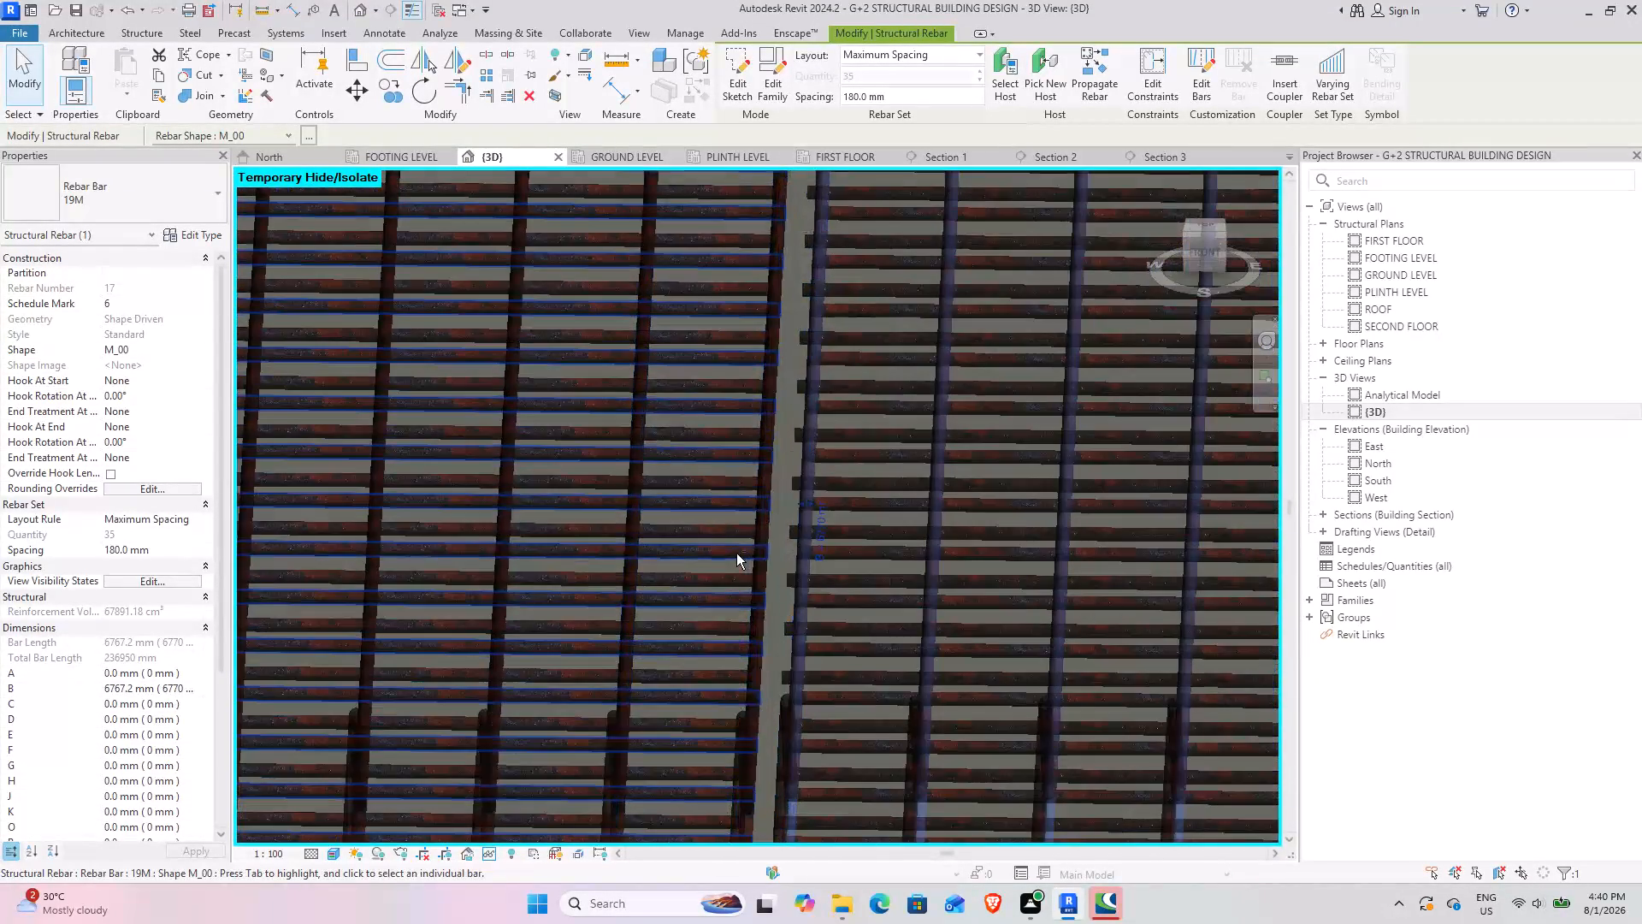
{"action": "scroll", "coordinate": [776, 560], "scroll_direction": "up", "scroll_amount": 6}
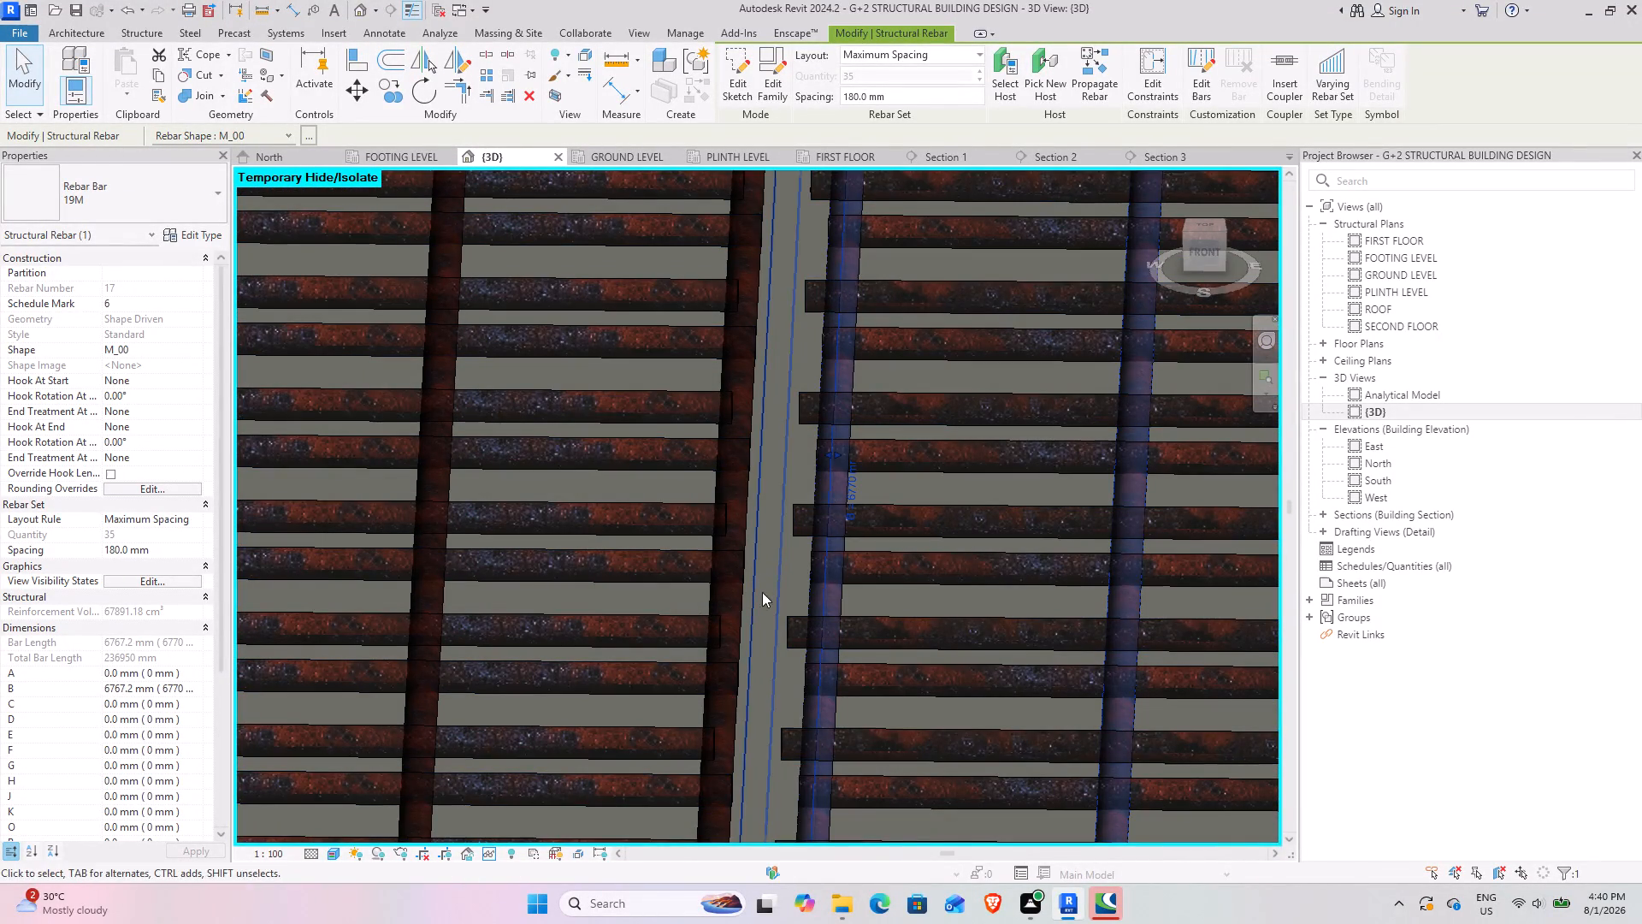
{"action": "scroll", "coordinate": [772, 605], "scroll_direction": "down", "scroll_amount": 17}
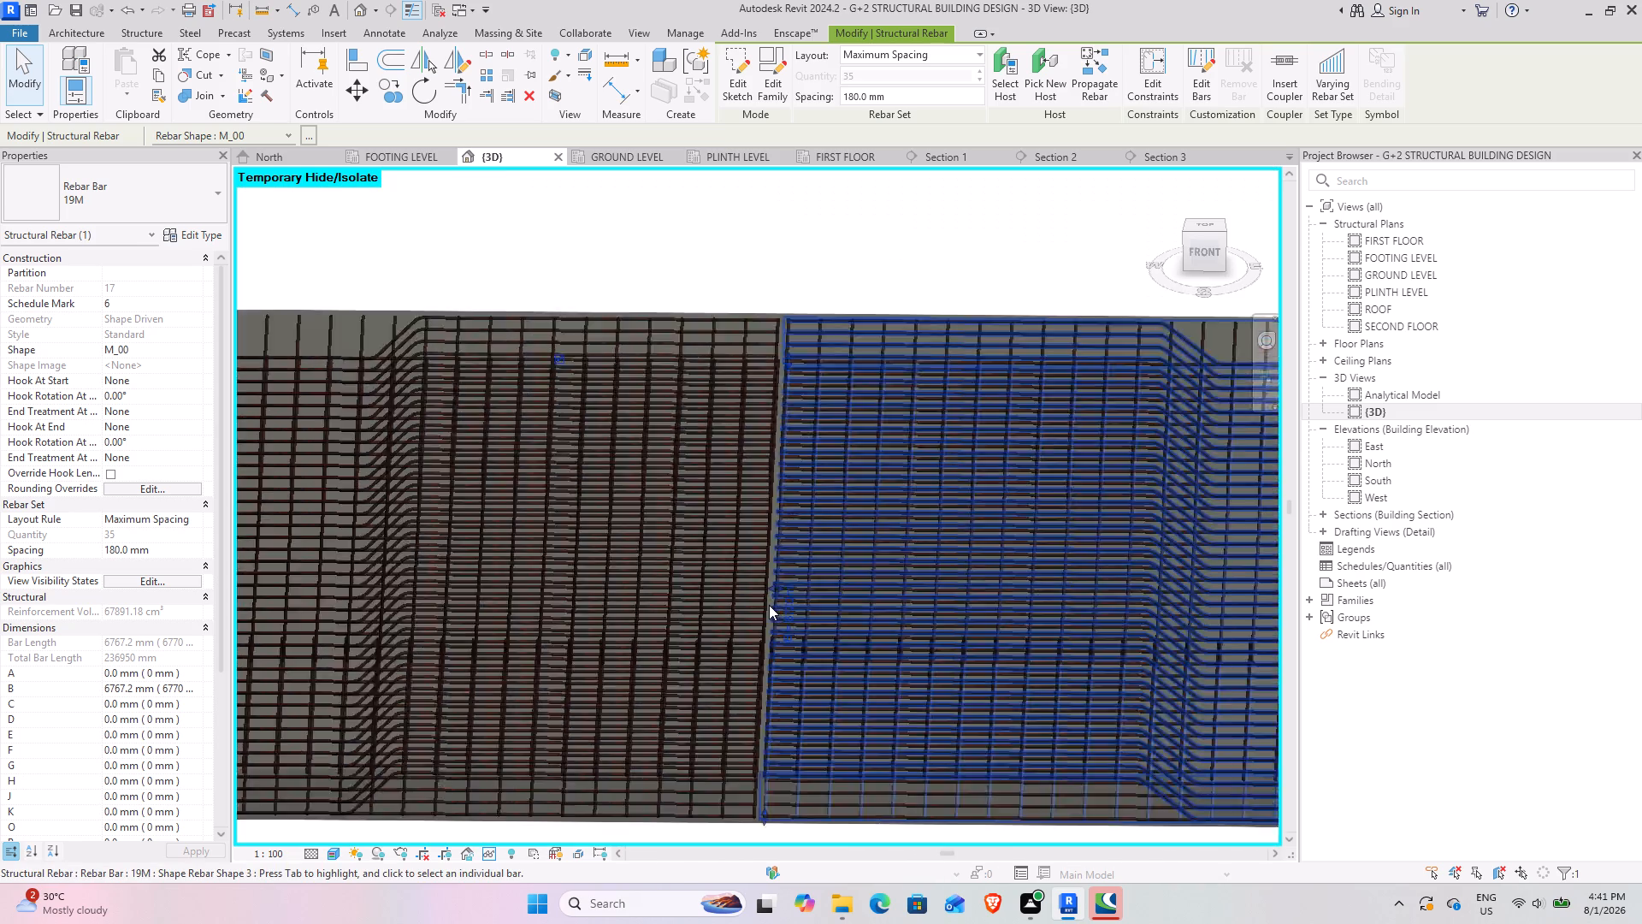
Examine the ends of the cranked and straight bar sets along the joint between the two adjoining slabs in the {3D} view.
{"action": "scroll", "coordinate": [769, 605], "scroll_direction": "down", "scroll_amount": 5}
{"action": "middle_click_drag", "start_coordinate": [729, 641], "coordinate": [681, 666]}
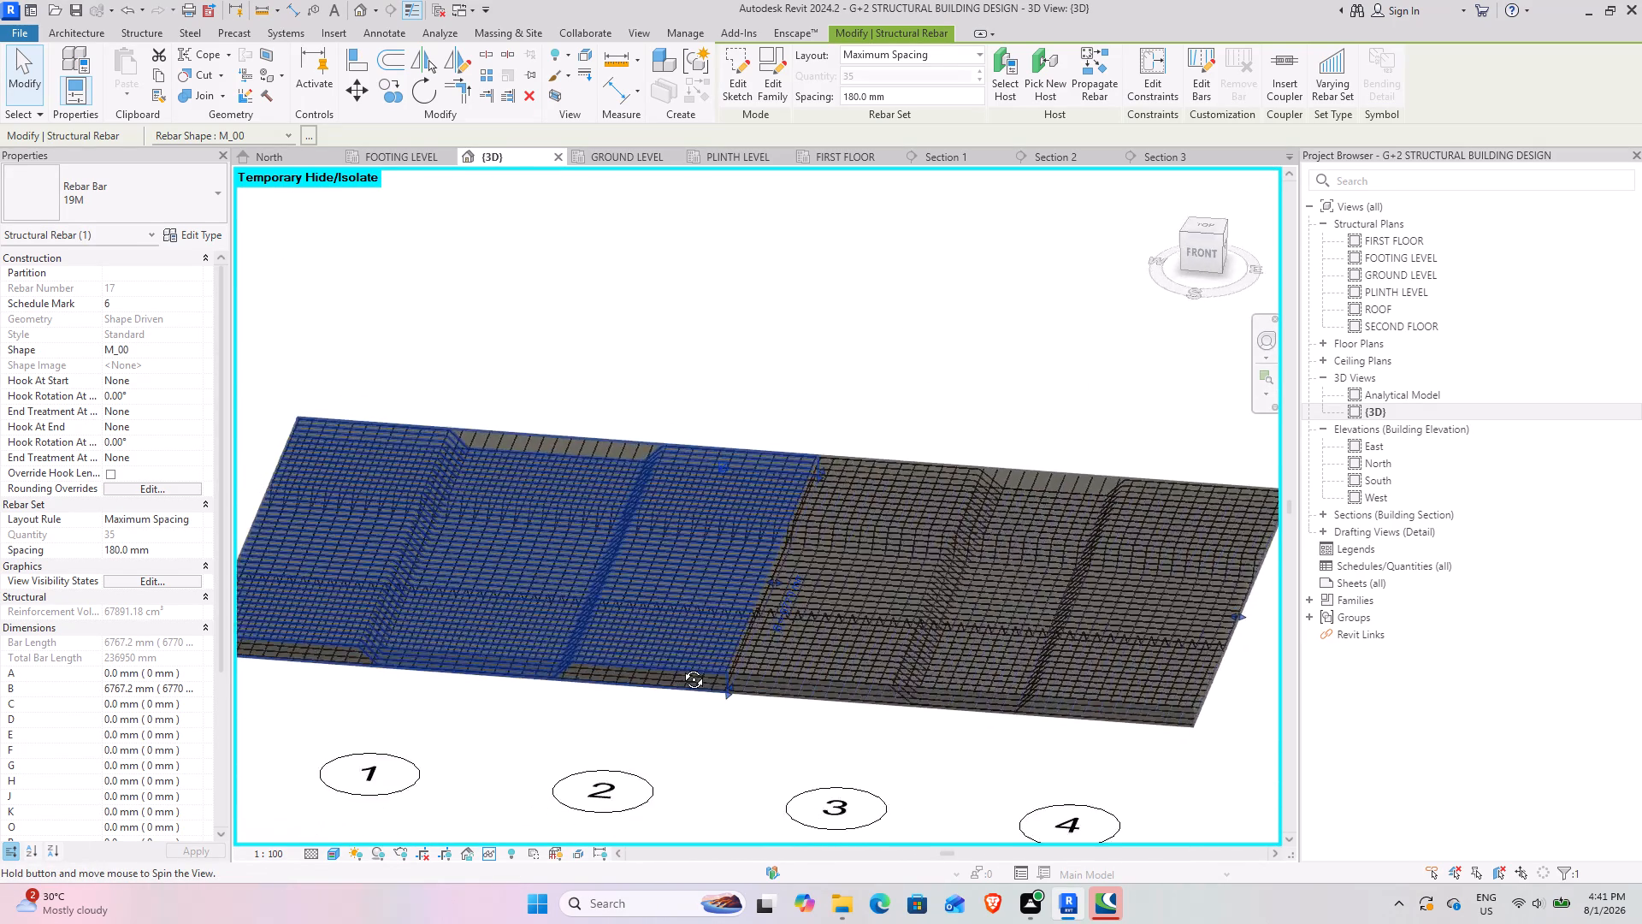
{"action": "middle_click_drag", "start_coordinate": [681, 666], "coordinate": [630, 697]}
{"action": "scroll", "coordinate": [777, 552], "scroll_direction": "up", "scroll_amount": 13}
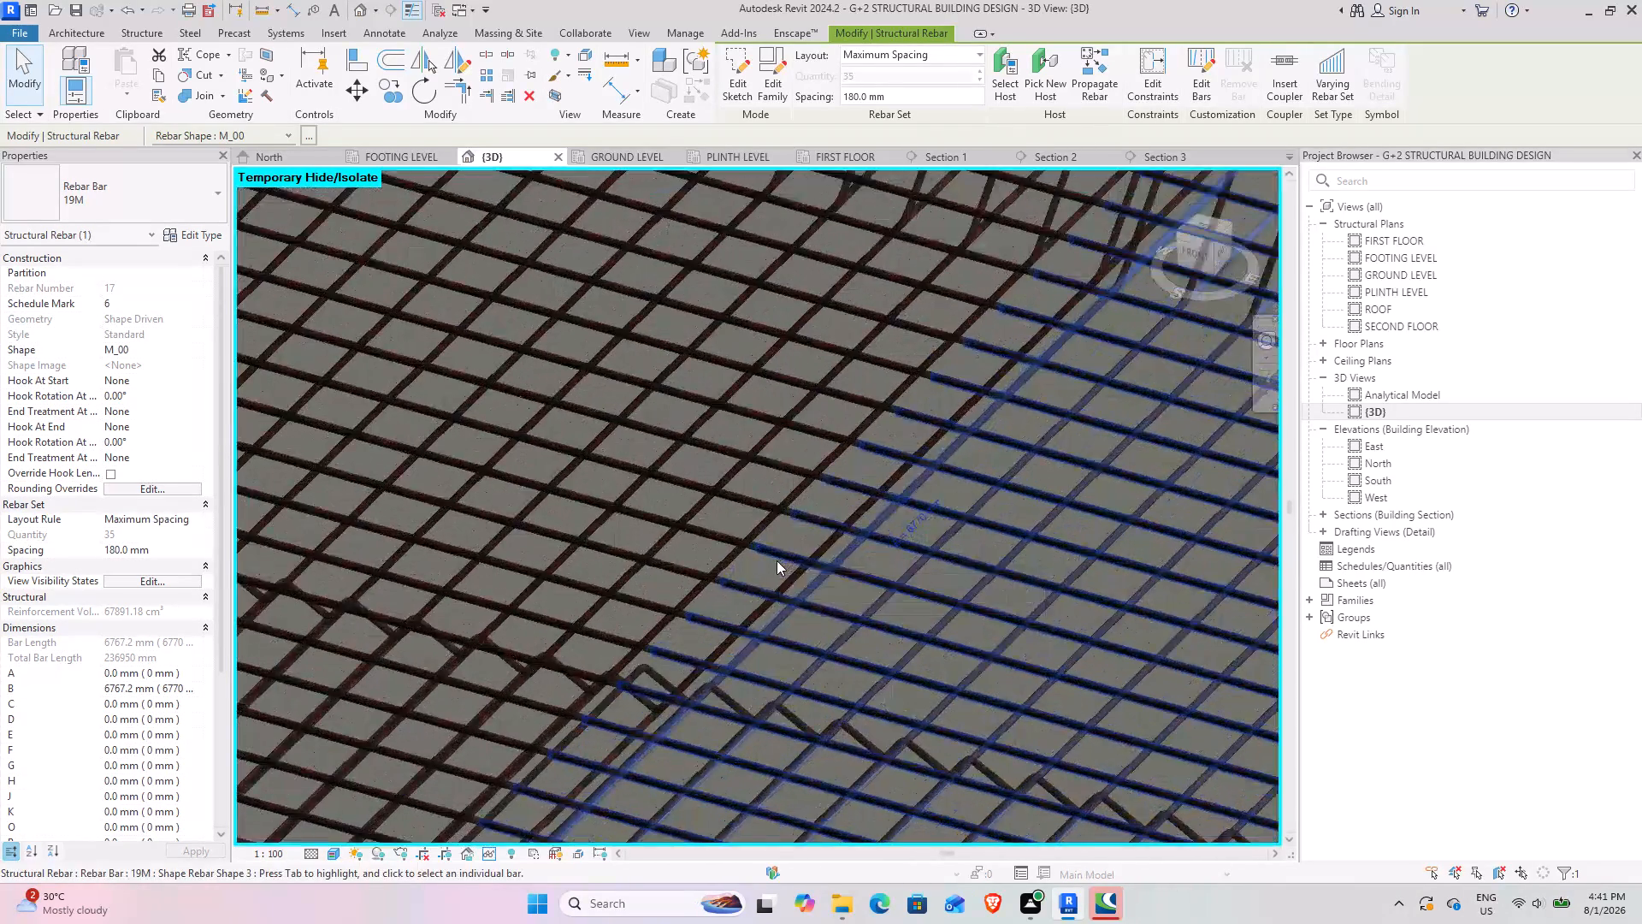
{"action": "scroll", "coordinate": [777, 560], "scroll_direction": "up", "scroll_amount": 2}
{"action": "middle_click_drag", "start_coordinate": [777, 564], "coordinate": [799, 595], "text": "shift"}
{"action": "left_click", "coordinate": [718, 629]}
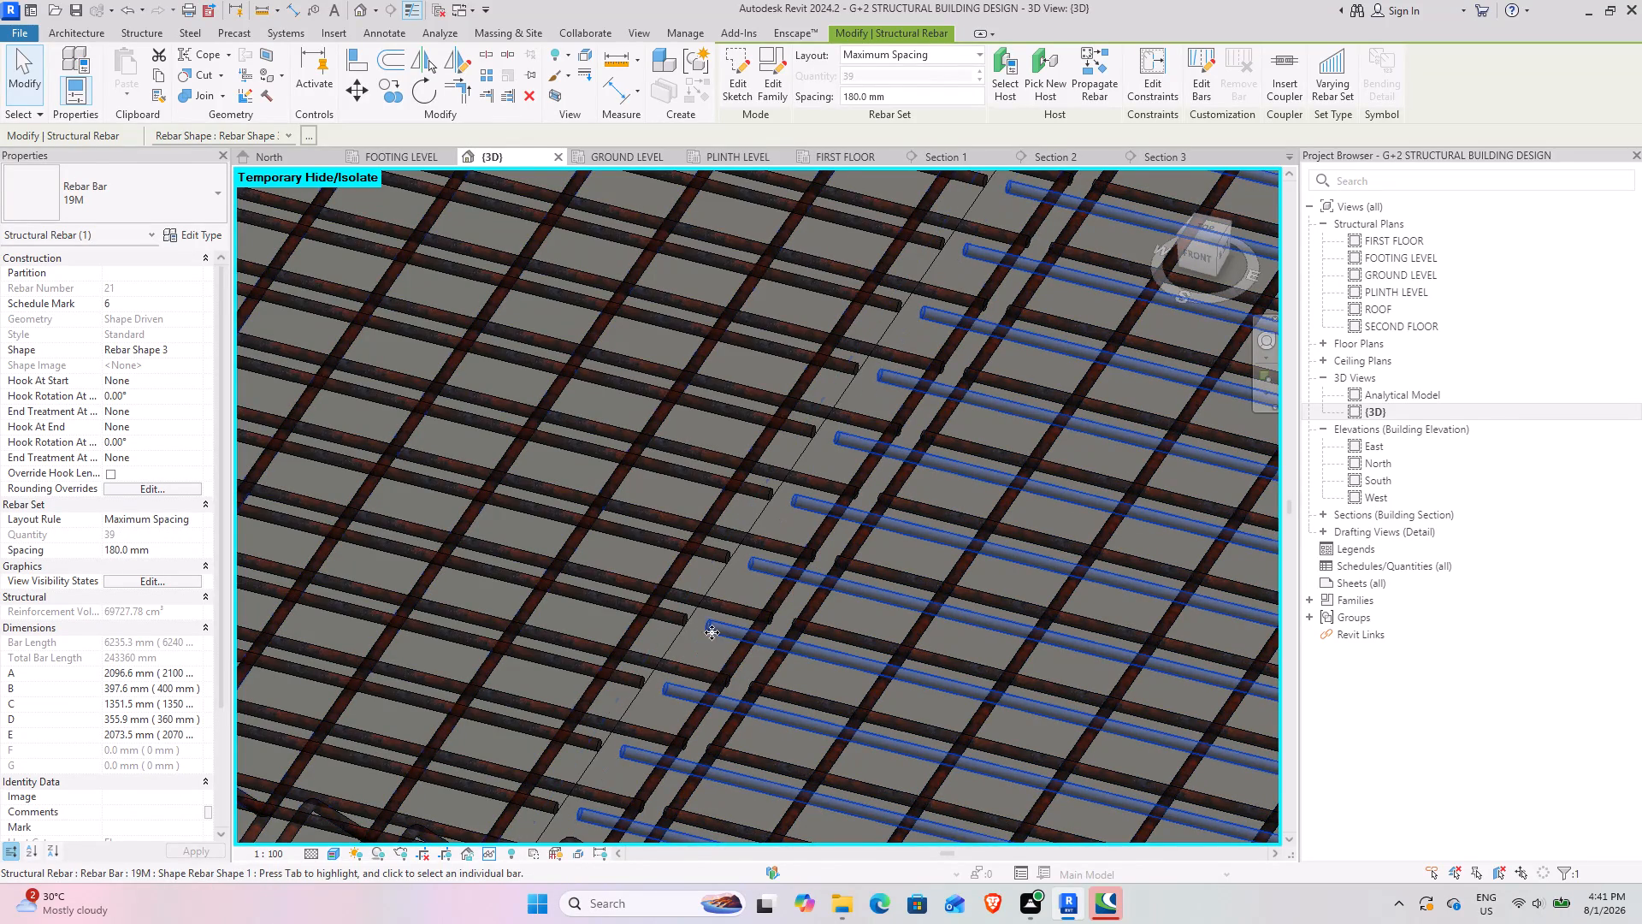
{"action": "scroll", "coordinate": [758, 562], "scroll_direction": "down", "scroll_amount": 2}
{"action": "middle_click_drag", "start_coordinate": [748, 621], "coordinate": [812, 635], "text": "shift"}
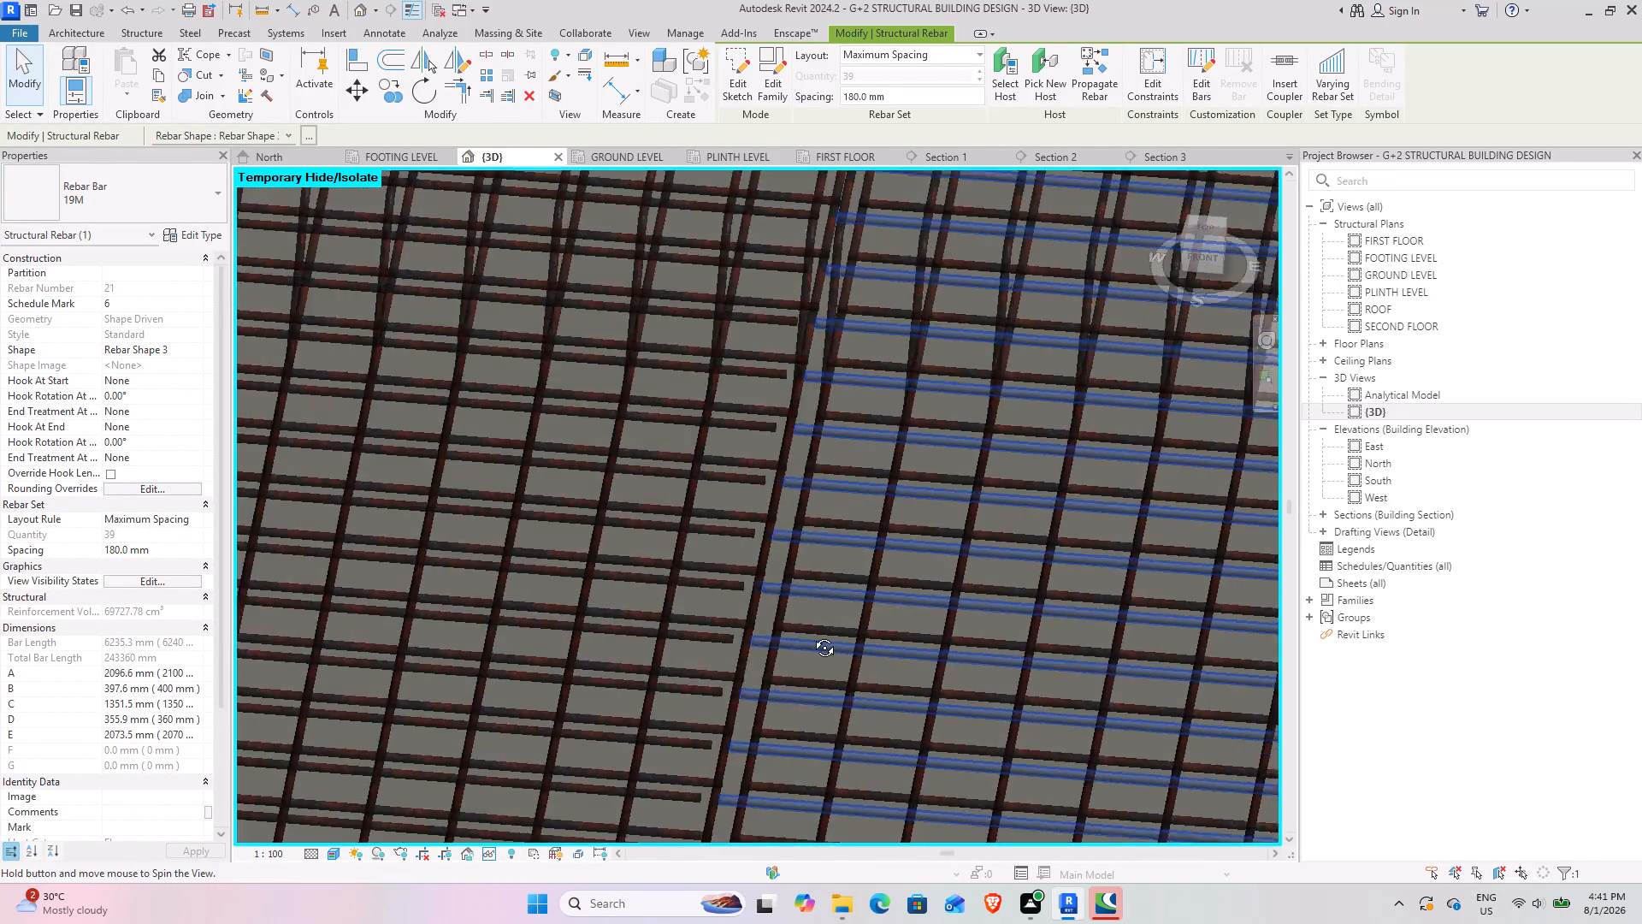
{"action": "middle_click_drag", "start_coordinate": [812, 635], "coordinate": [831, 656], "text": "shift"}
{"action": "scroll", "coordinate": [848, 622], "scroll_direction": "down", "scroll_amount": 10}
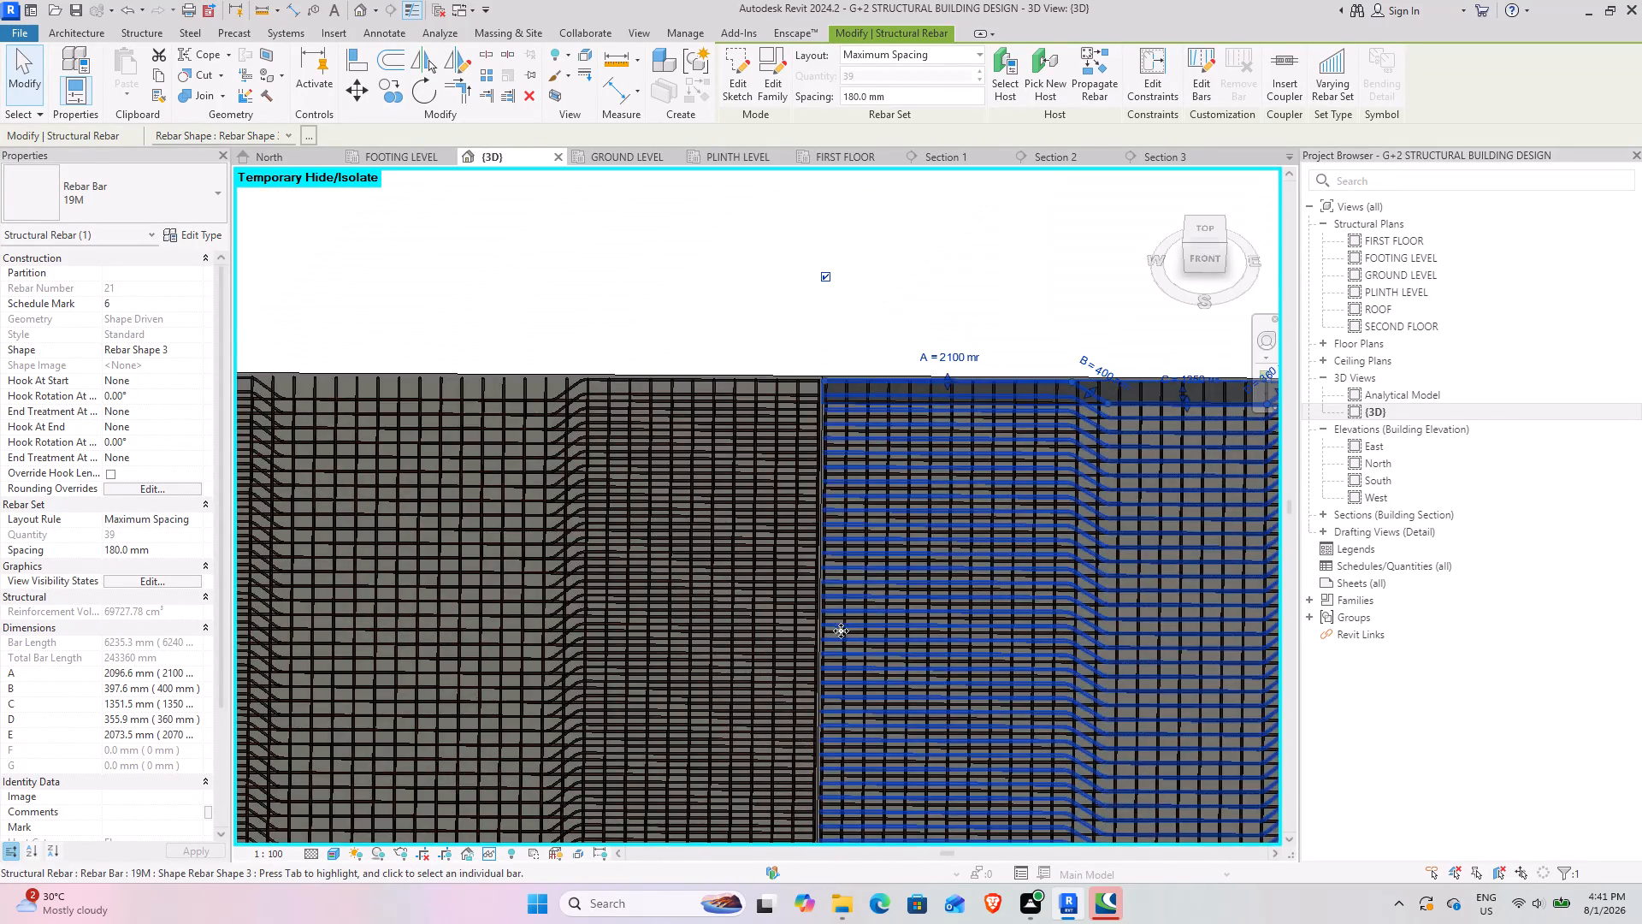
{"action": "middle_click_drag", "start_coordinate": [836, 631], "coordinate": [815, 474]}
{"action": "scroll", "coordinate": [791, 726], "scroll_direction": "up", "scroll_amount": 6}
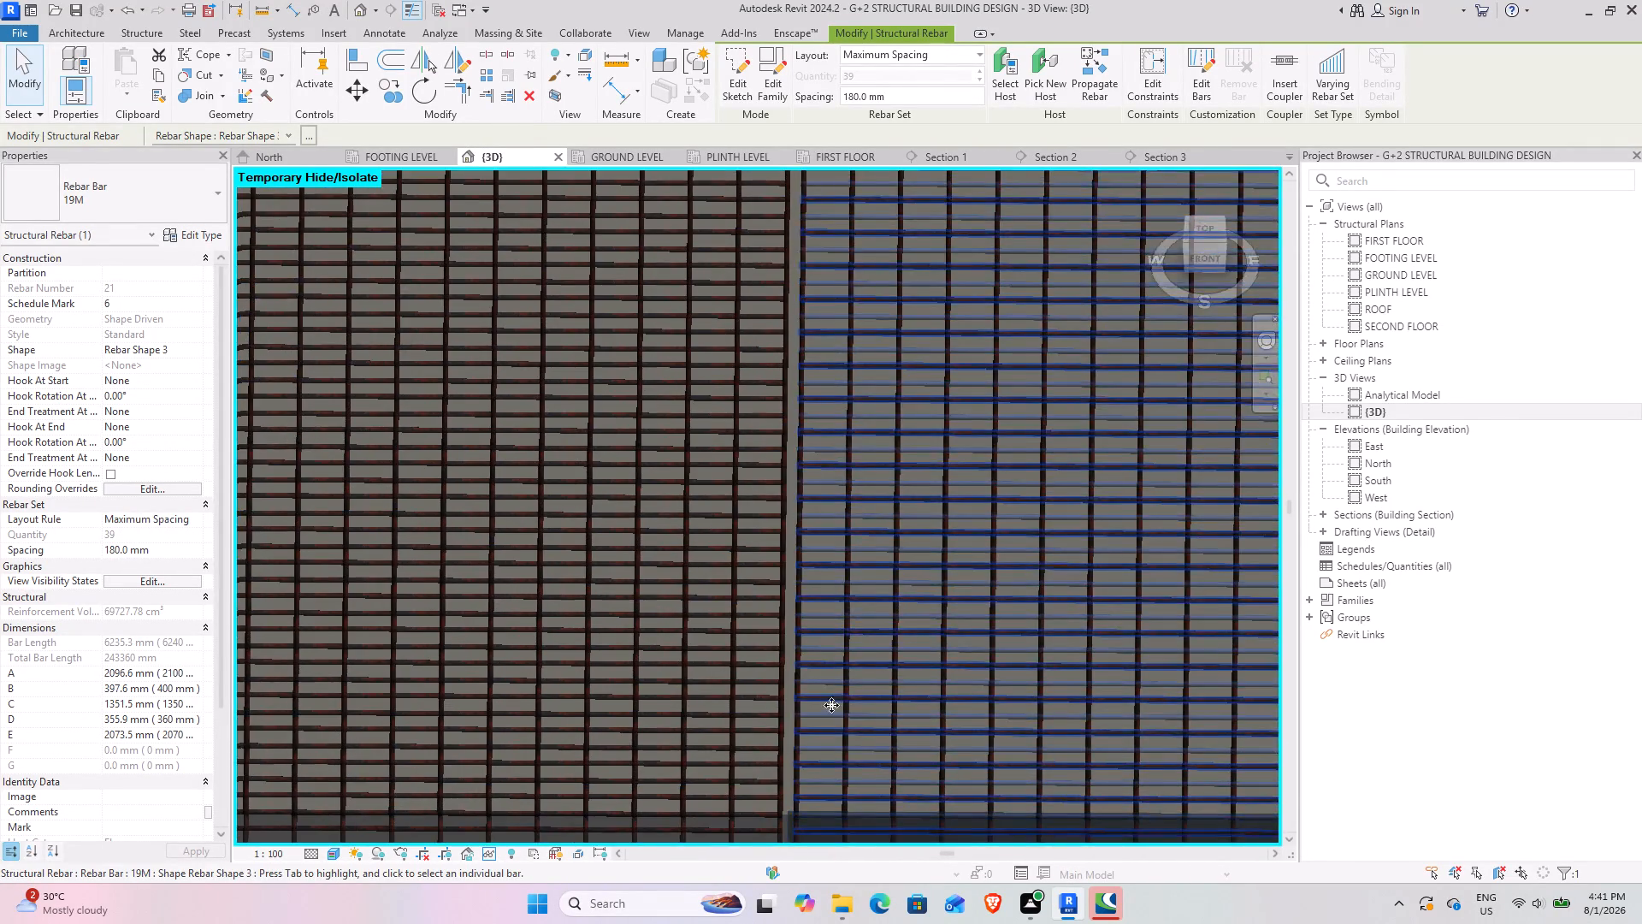
{"action": "middle_click_drag", "start_coordinate": [830, 702], "coordinate": [769, 532]}
{"action": "scroll", "coordinate": [753, 671], "scroll_direction": "up", "scroll_amount": 8}
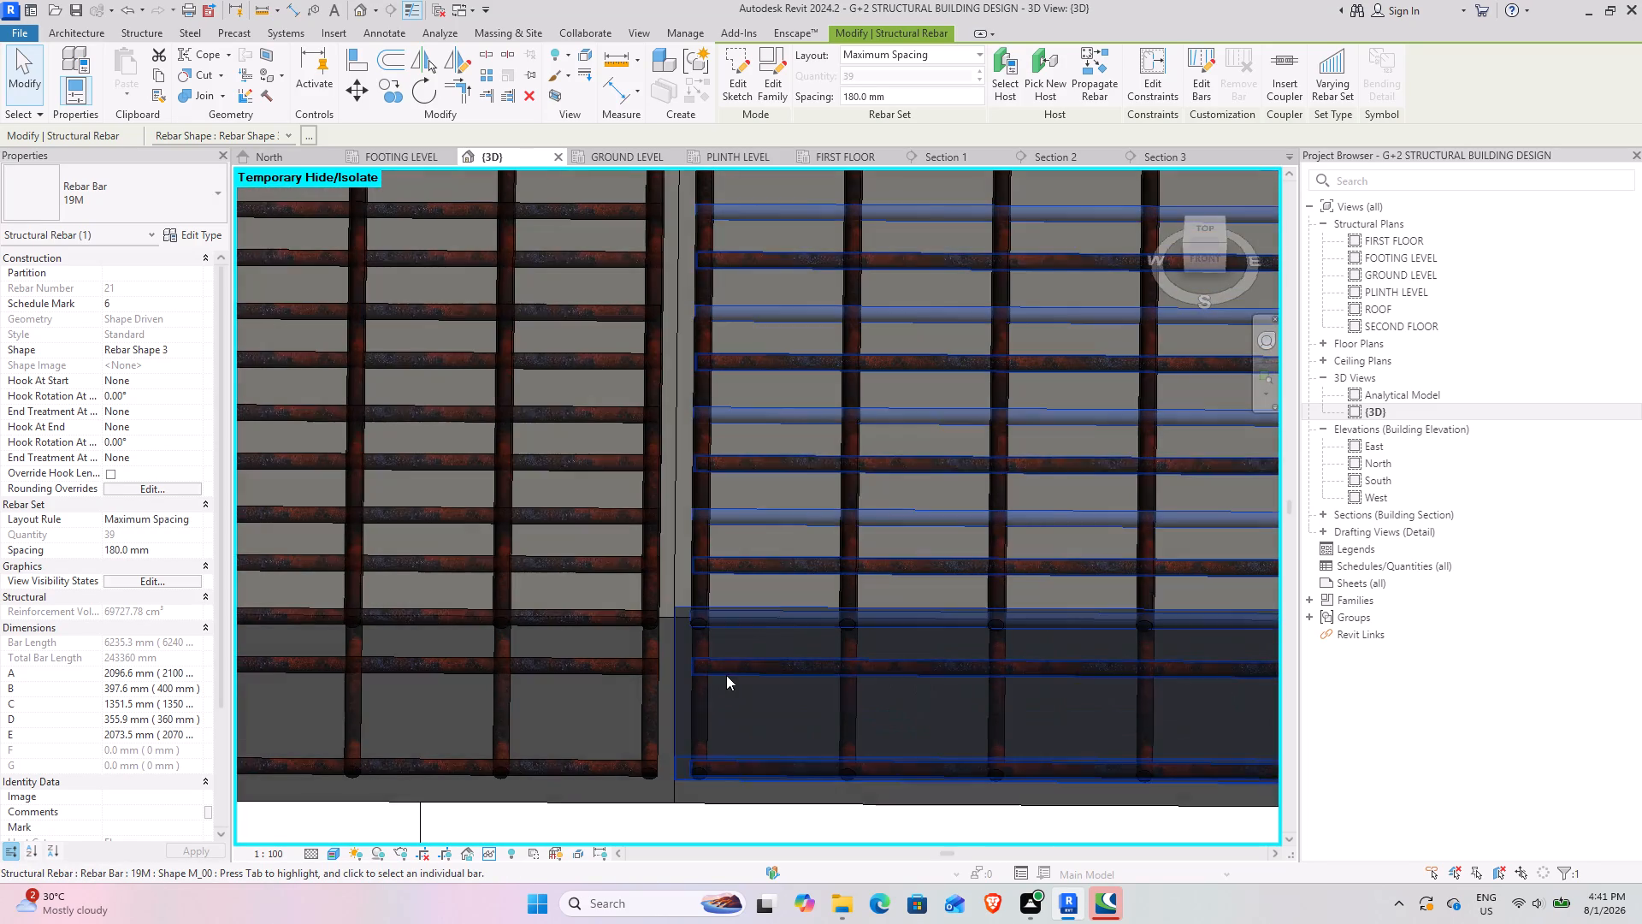
{"action": "scroll", "coordinate": [762, 614], "scroll_direction": "down", "scroll_amount": 4}
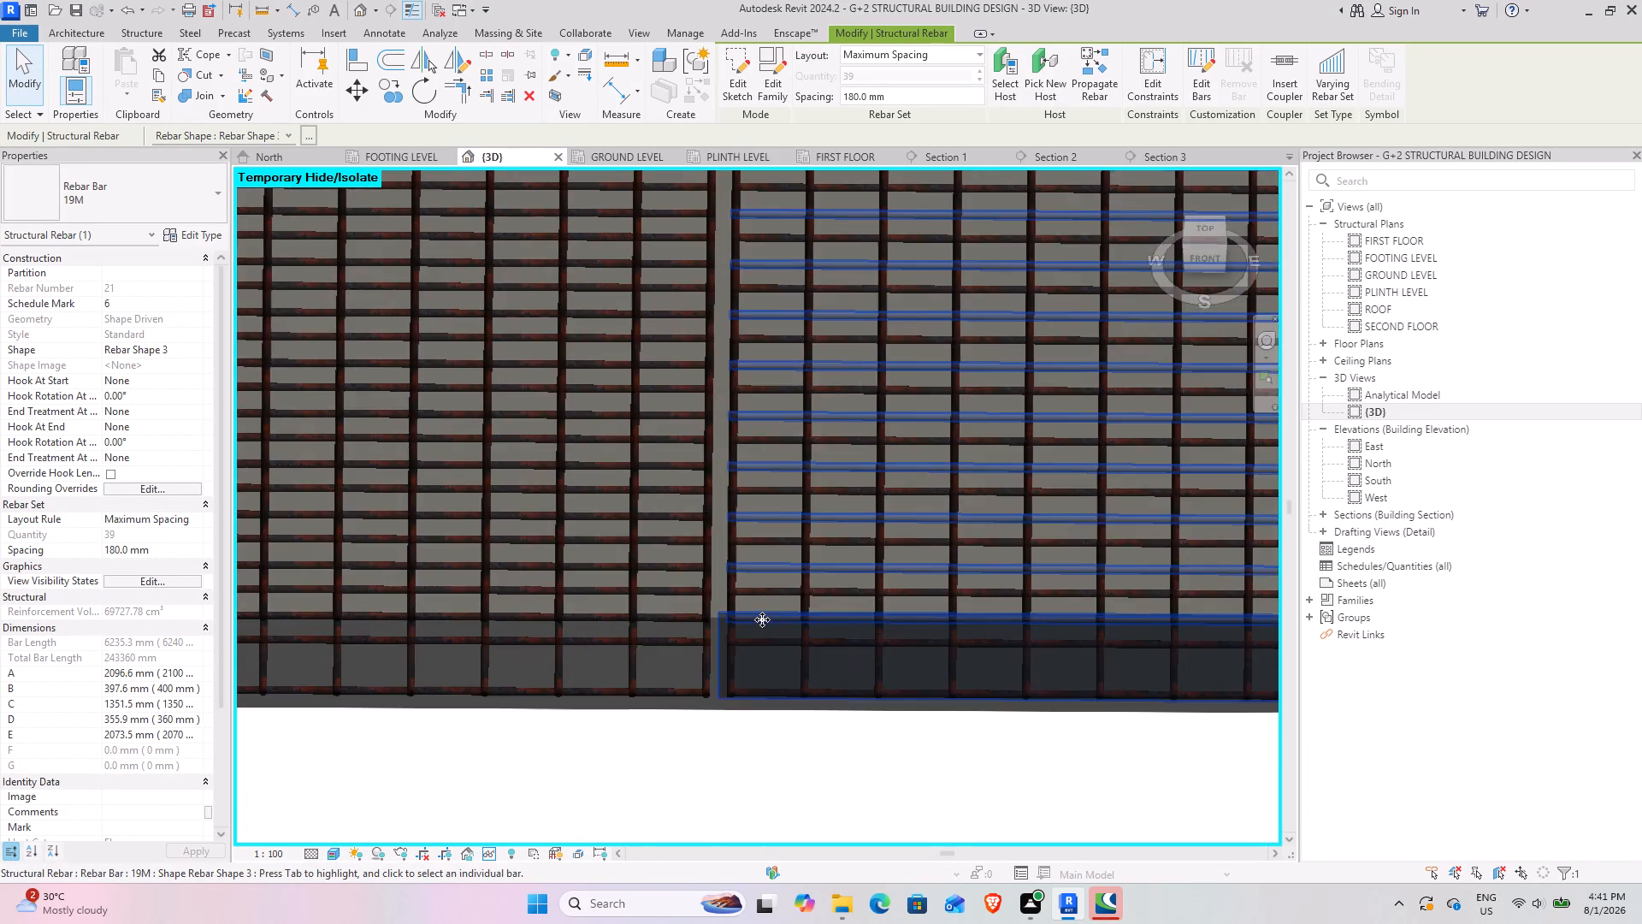
{"action": "scroll", "coordinate": [762, 619], "scroll_direction": "down", "scroll_amount": 14}
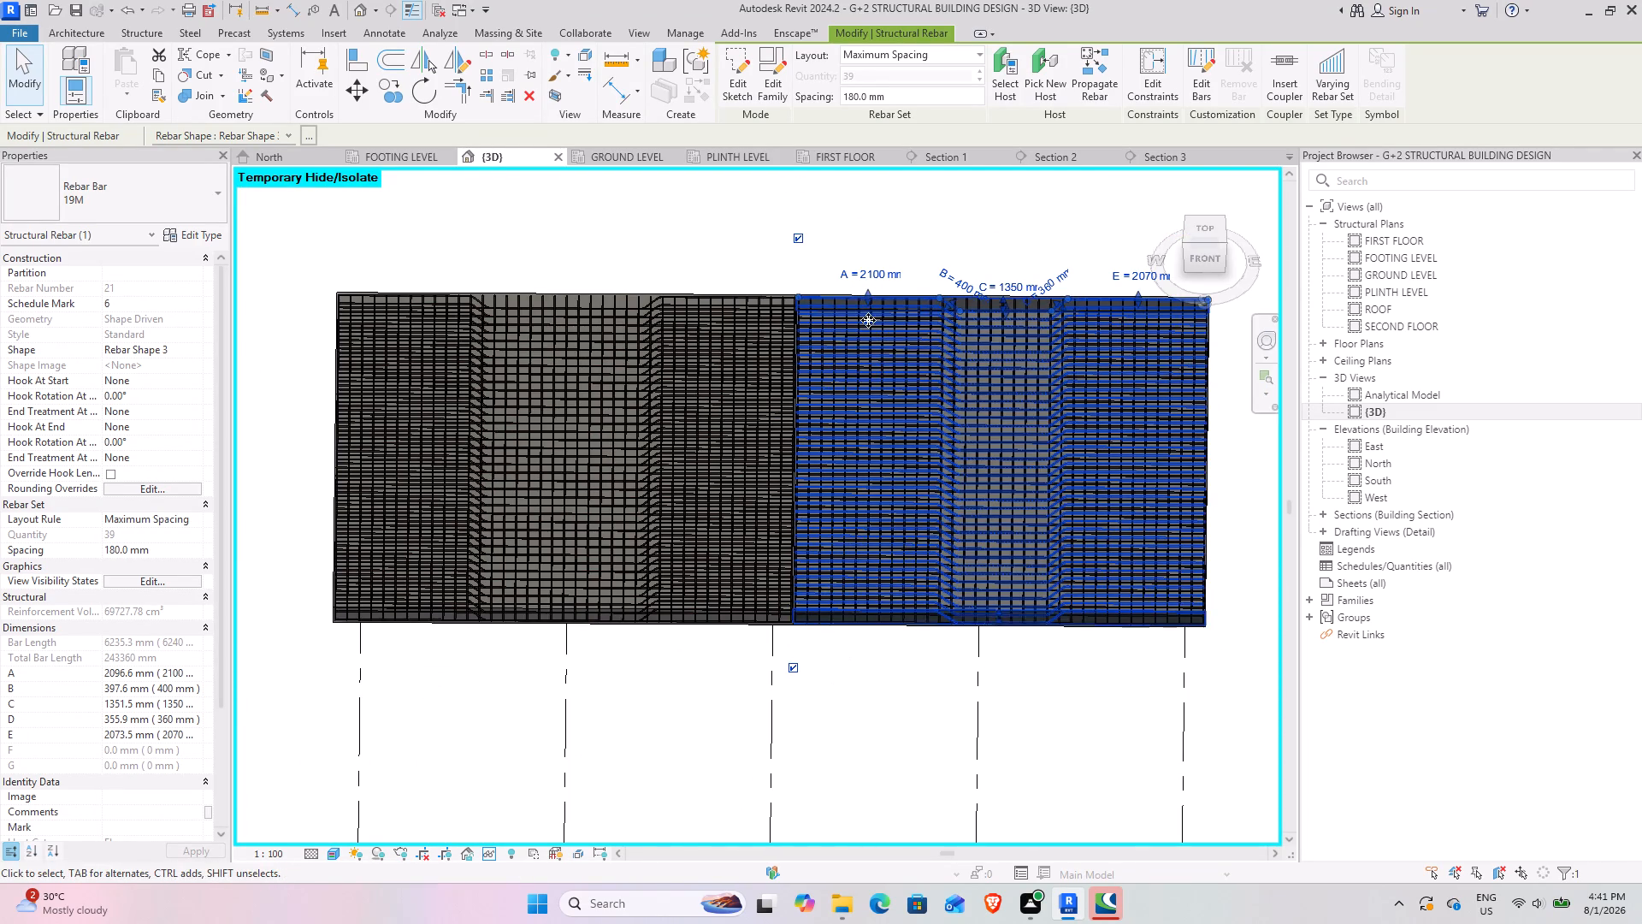
{"action": "scroll", "coordinate": [854, 228], "scroll_direction": "up", "scroll_amount": 3}
{"action": "scroll", "coordinate": [944, 328], "scroll_direction": "up", "scroll_amount": 4}
{"action": "middle_click_drag", "start_coordinate": [1025, 418], "coordinate": [536, 514]}
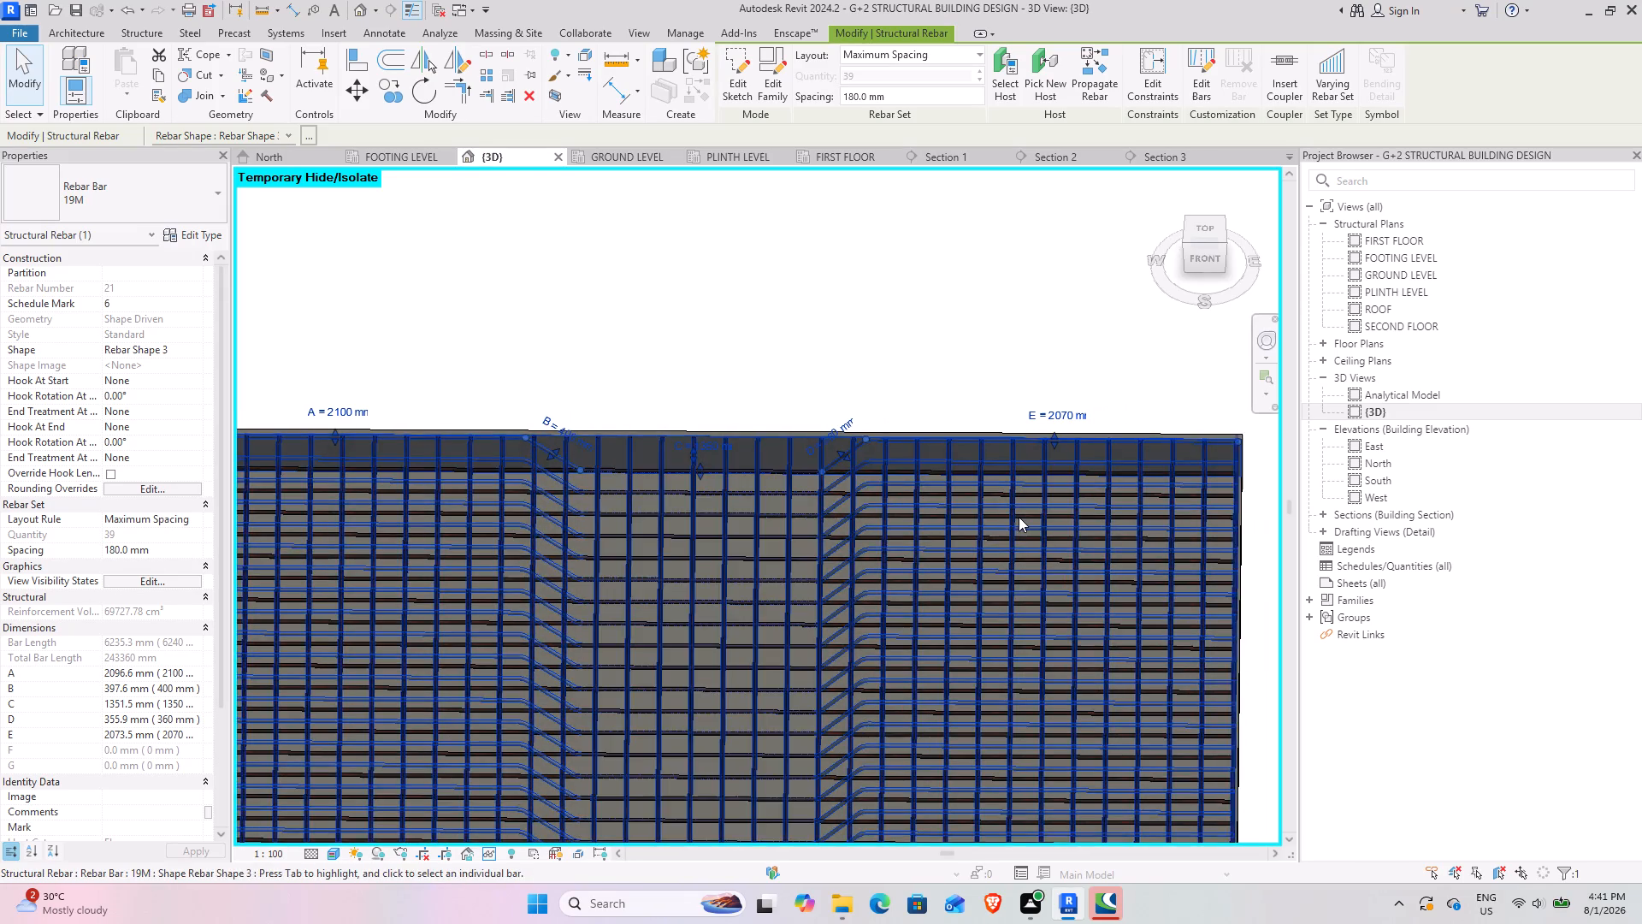
{"action": "middle_click_drag", "start_coordinate": [1010, 517], "coordinate": [827, 438]}
{"action": "scroll", "coordinate": [753, 489], "scroll_direction": "down", "scroll_amount": 8}
{"action": "middle_click_drag", "start_coordinate": [552, 569], "coordinate": [819, 573]}
{"action": "scroll", "coordinate": [734, 573], "scroll_direction": "up", "scroll_amount": 20}
{"action": "scroll", "coordinate": [734, 573], "scroll_direction": "up", "scroll_amount": 2}
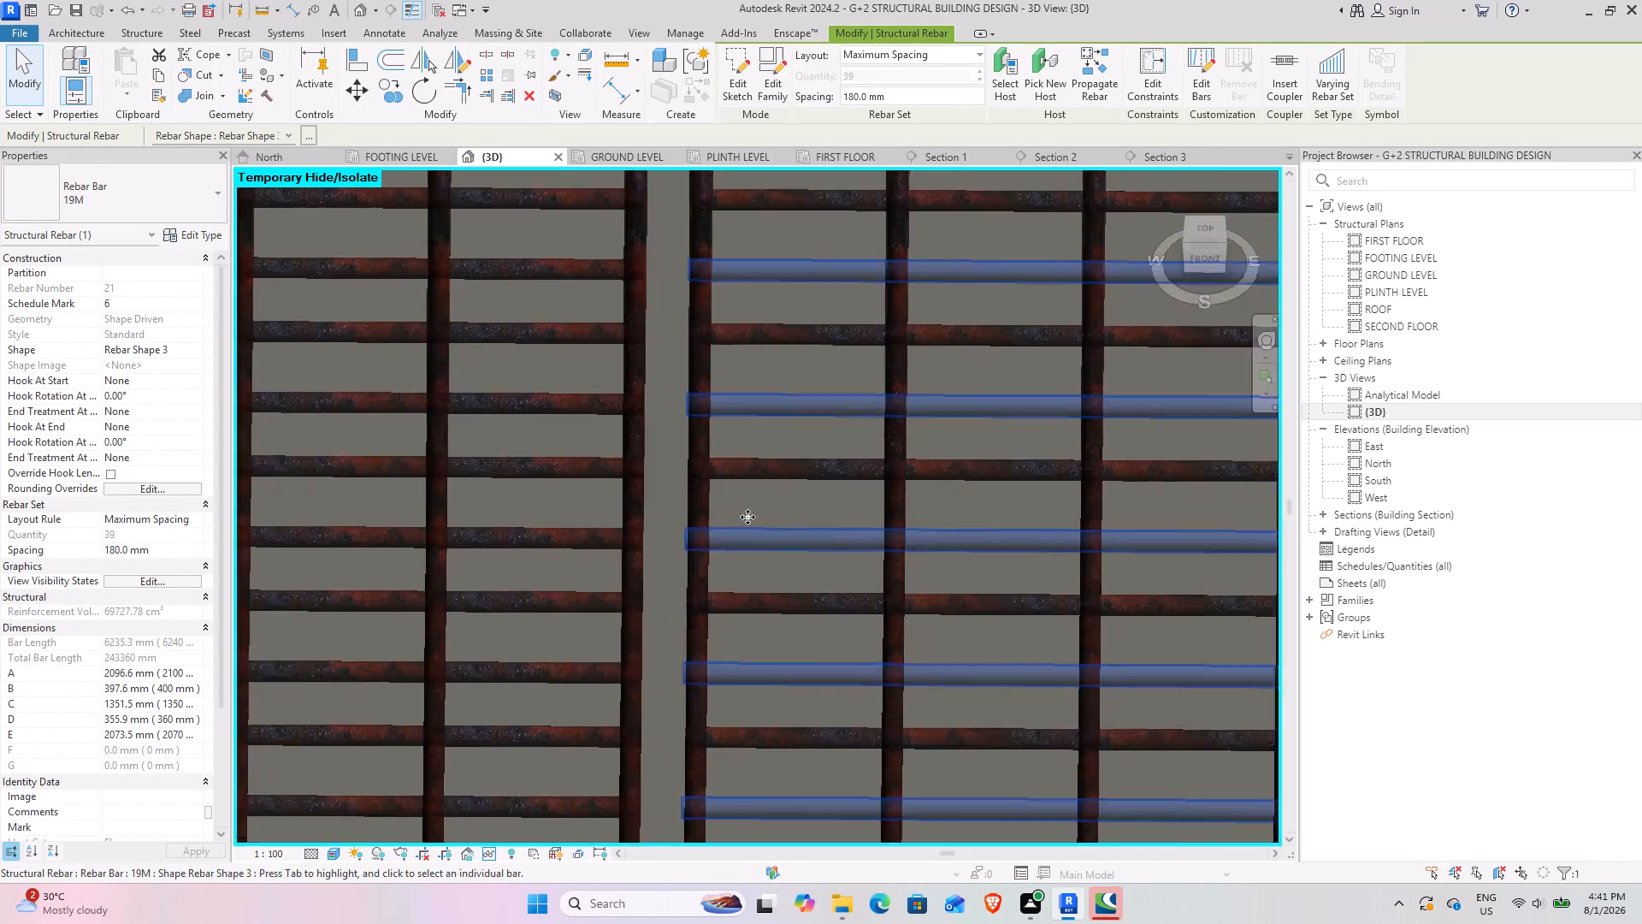
{"action": "scroll", "coordinate": [747, 517], "scroll_direction": "up", "scroll_amount": 5}
In Section 2, extend the start of the cranked bar set across the slab joint, making top segment A about 2200 mm.
{"action": "left_click", "coordinate": [1173, 151]}
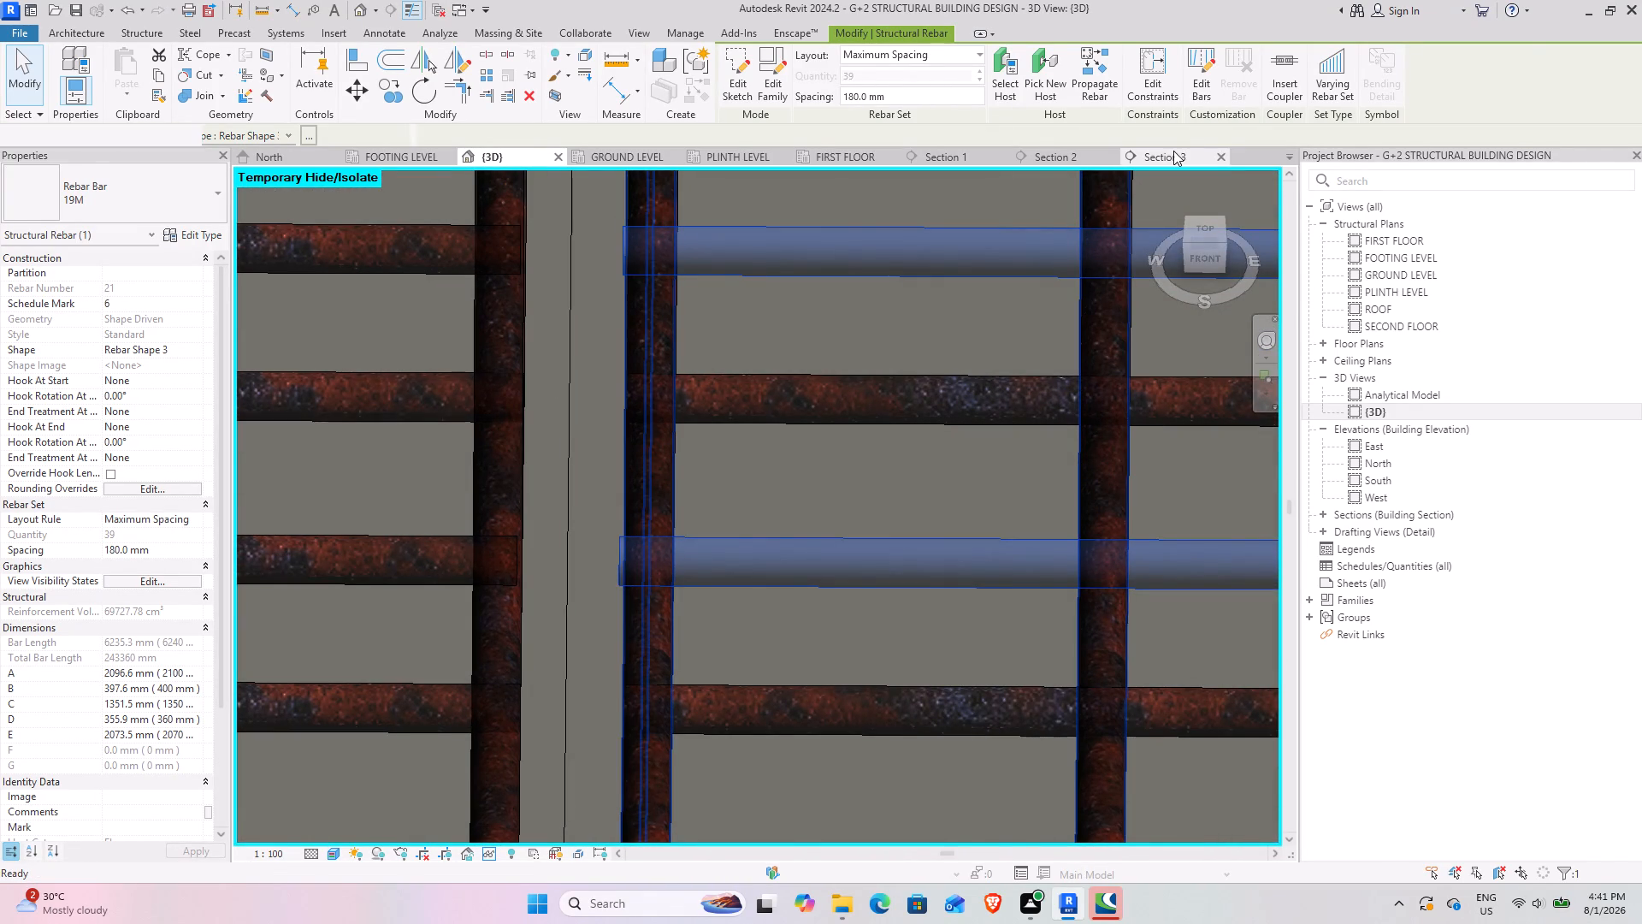
{"action": "scroll", "coordinate": [543, 579], "scroll_direction": "down", "scroll_amount": 3}
{"action": "middle_click_drag", "start_coordinate": [410, 590], "coordinate": [647, 589]}
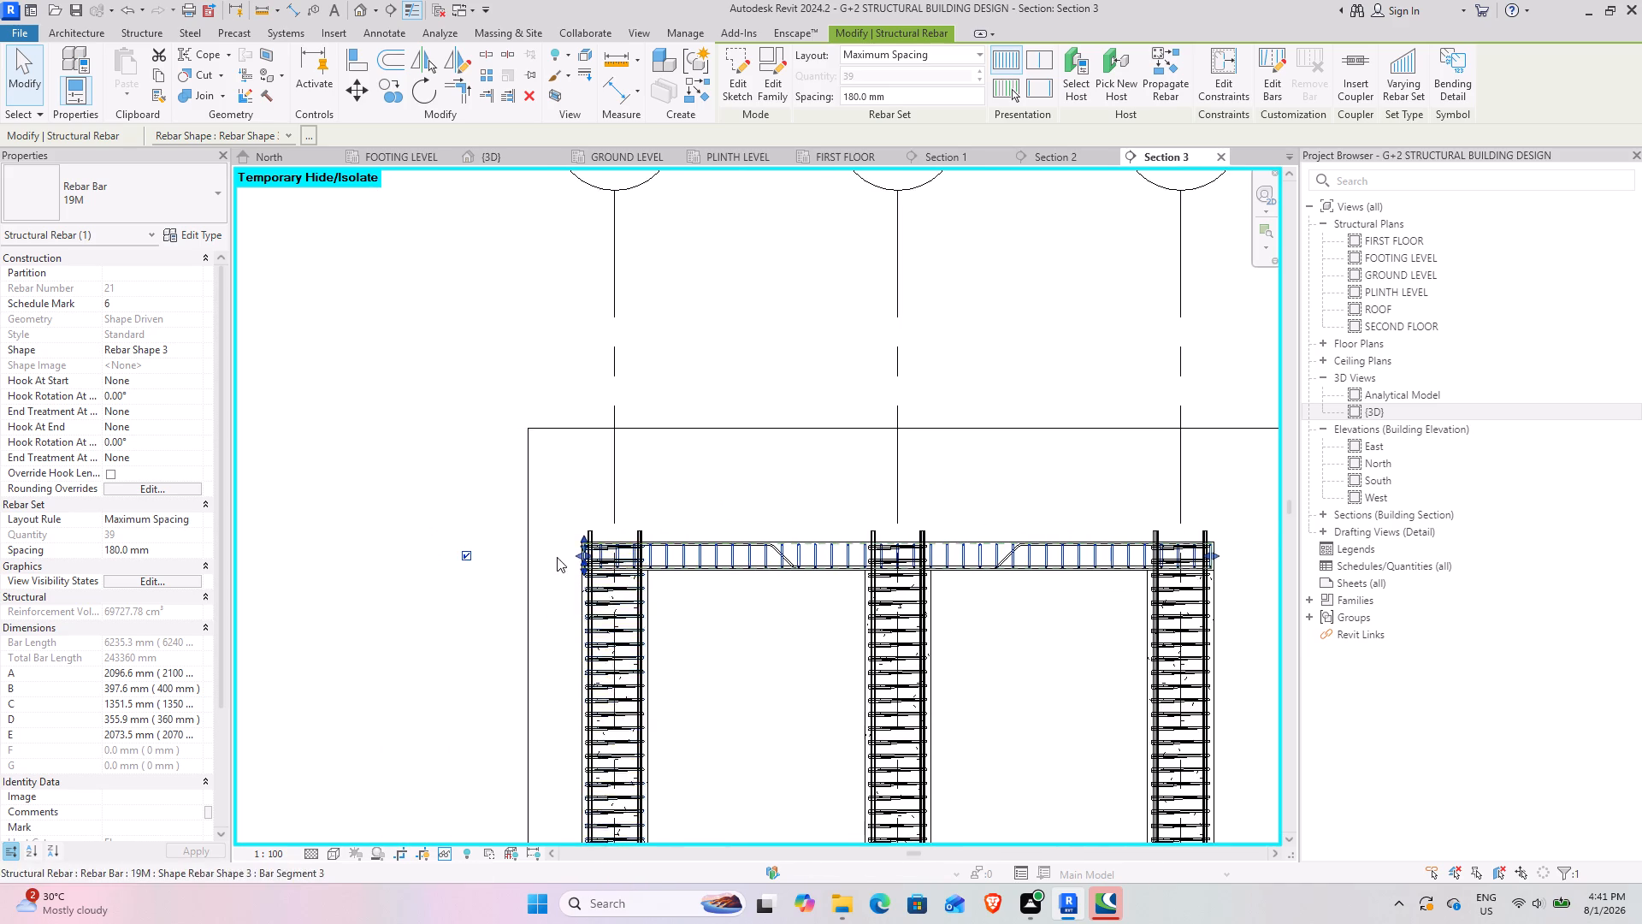
{"action": "scroll", "coordinate": [560, 541], "scroll_direction": "up", "scroll_amount": 9}
{"action": "middle_click_drag", "start_coordinate": [978, 662], "coordinate": [316, 526]}
{"action": "scroll", "coordinate": [836, 493], "scroll_direction": "down", "scroll_amount": 4}
{"action": "middle_click_drag", "start_coordinate": [994, 482], "coordinate": [647, 541]}
{"action": "left_click", "coordinate": [1048, 157]}
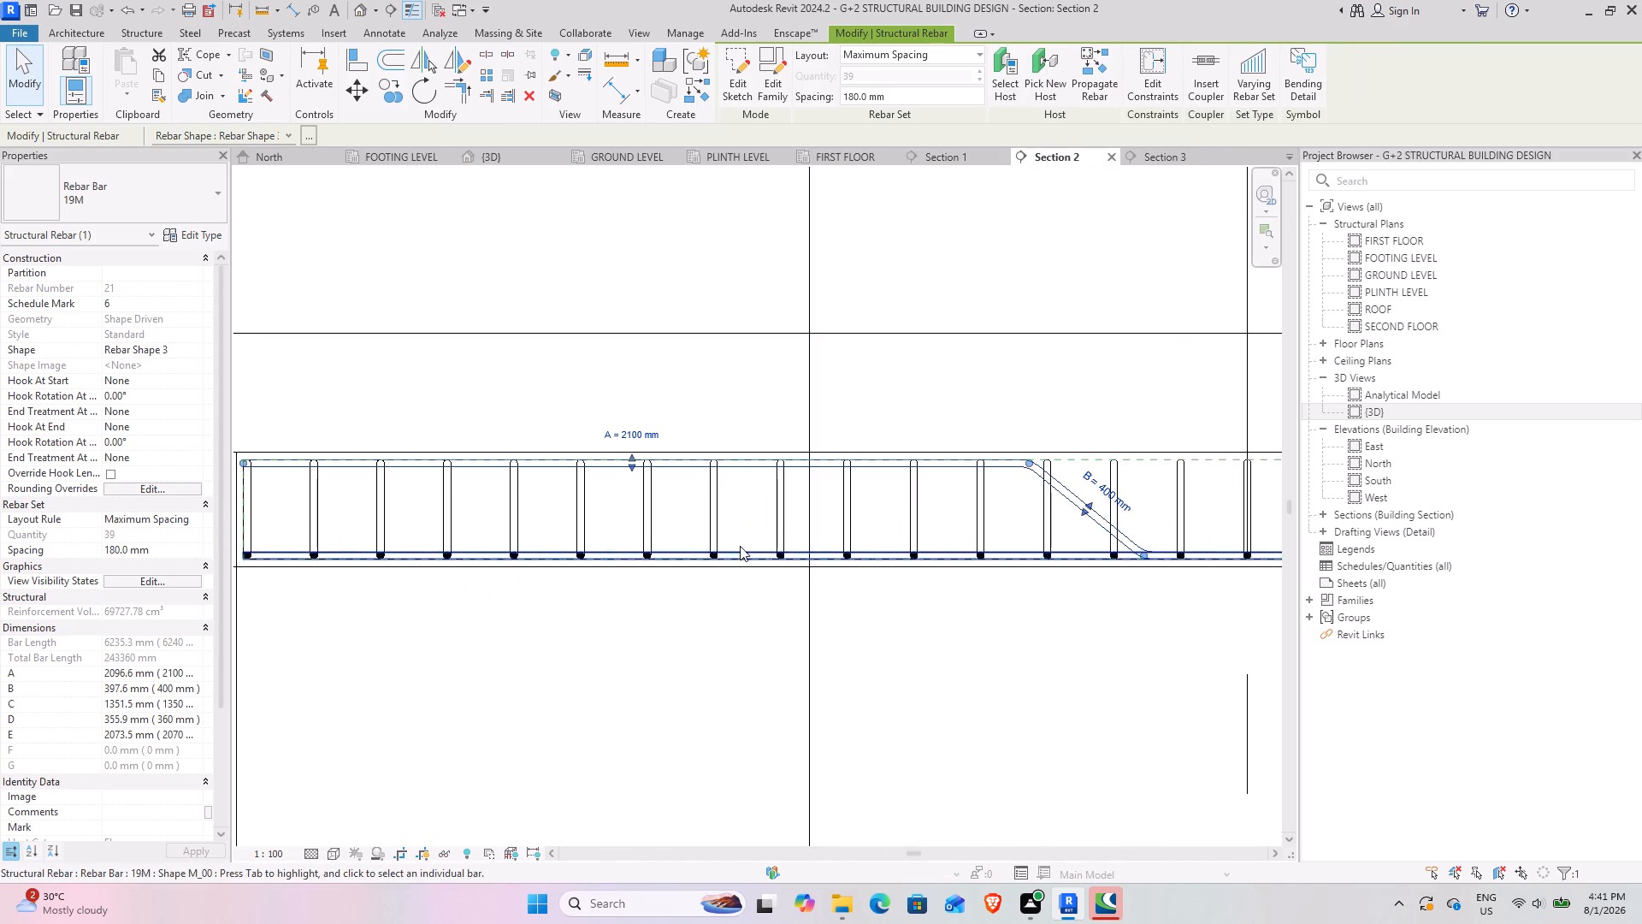
{"action": "scroll", "coordinate": [740, 546], "scroll_direction": "down", "scroll_amount": 5}
{"action": "middle_click_drag", "start_coordinate": [607, 602], "coordinate": [815, 628]}
{"action": "scroll", "coordinate": [641, 509], "scroll_direction": "up", "scroll_amount": 8}
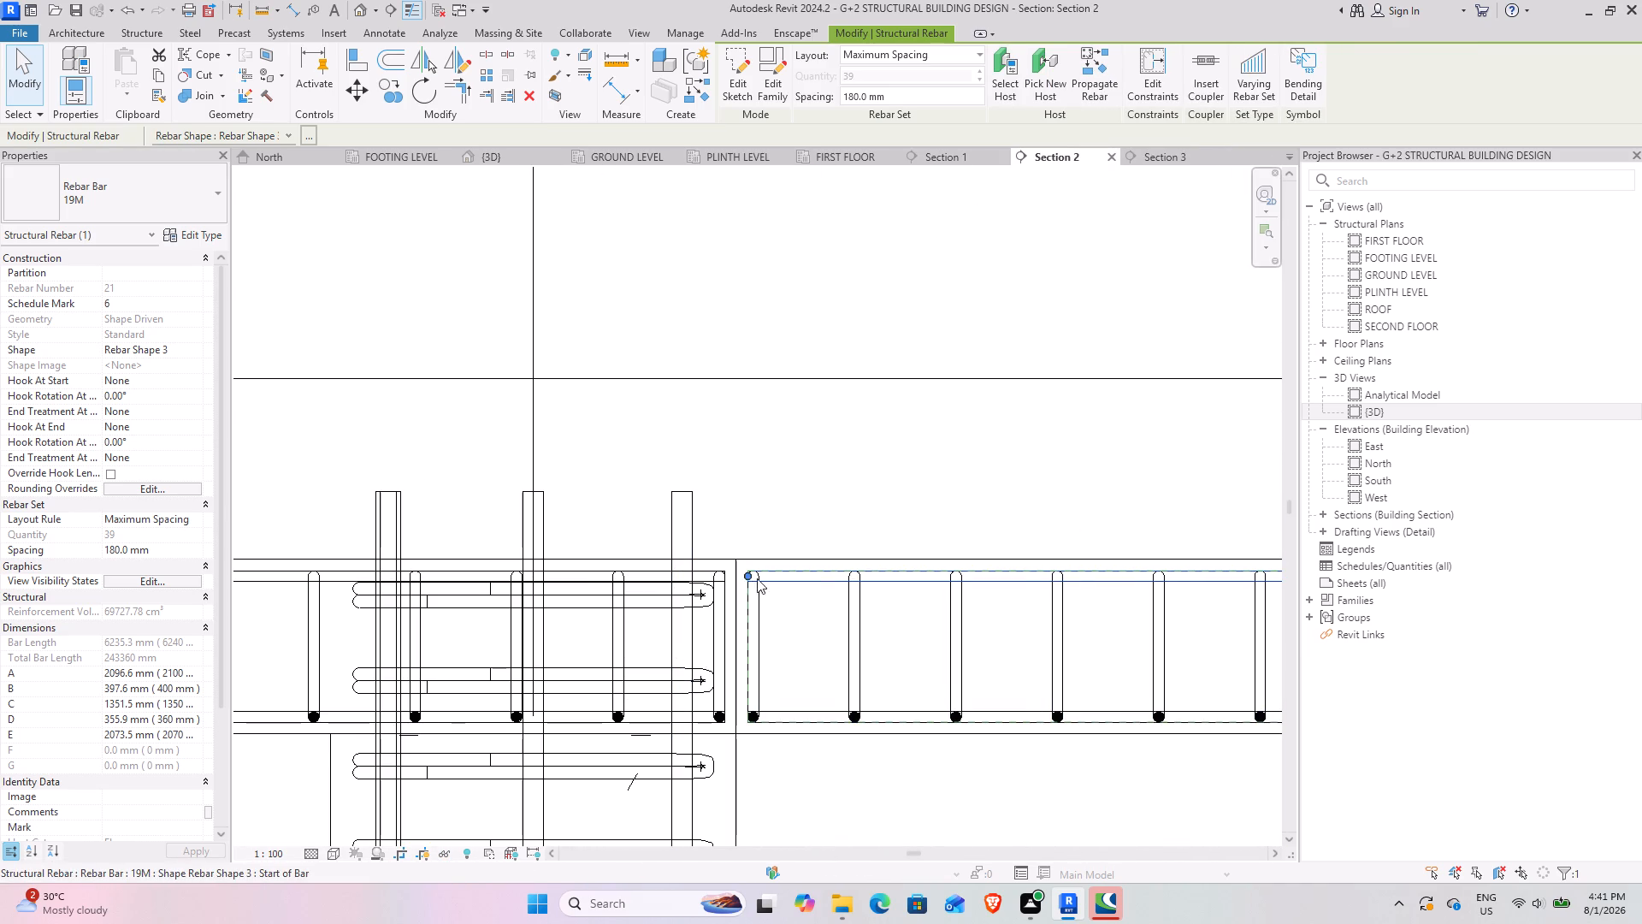
{"action": "left_click_drag", "start_coordinate": [747, 577], "coordinate": [694, 571]}
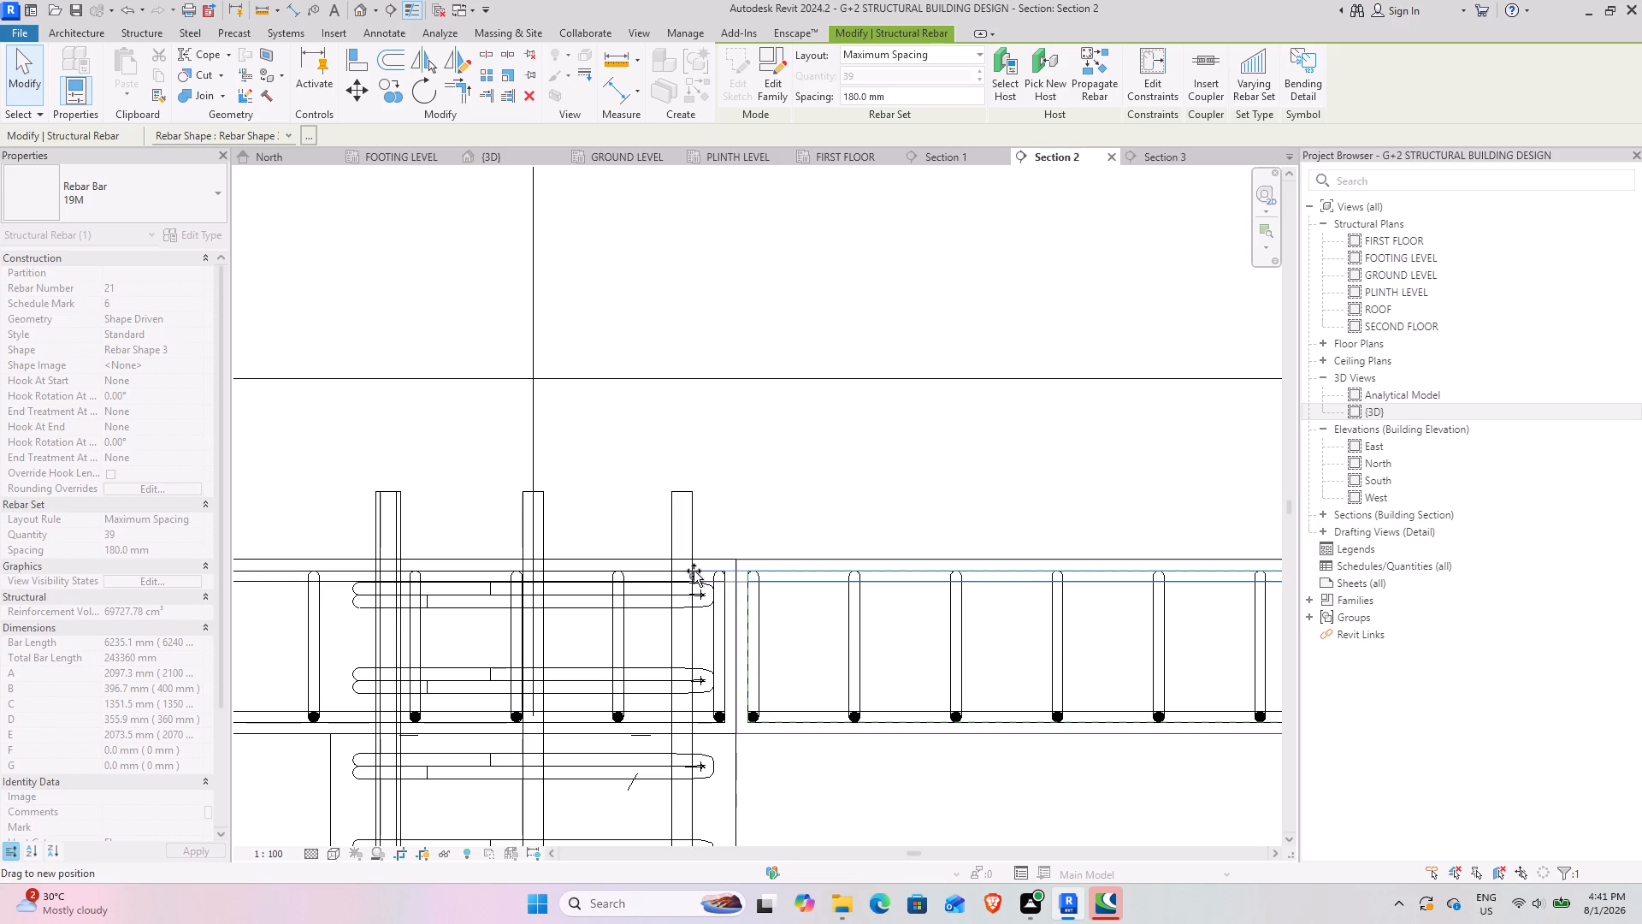
{"action": "left_click_drag", "start_coordinate": [694, 571], "coordinate": [688, 572]}
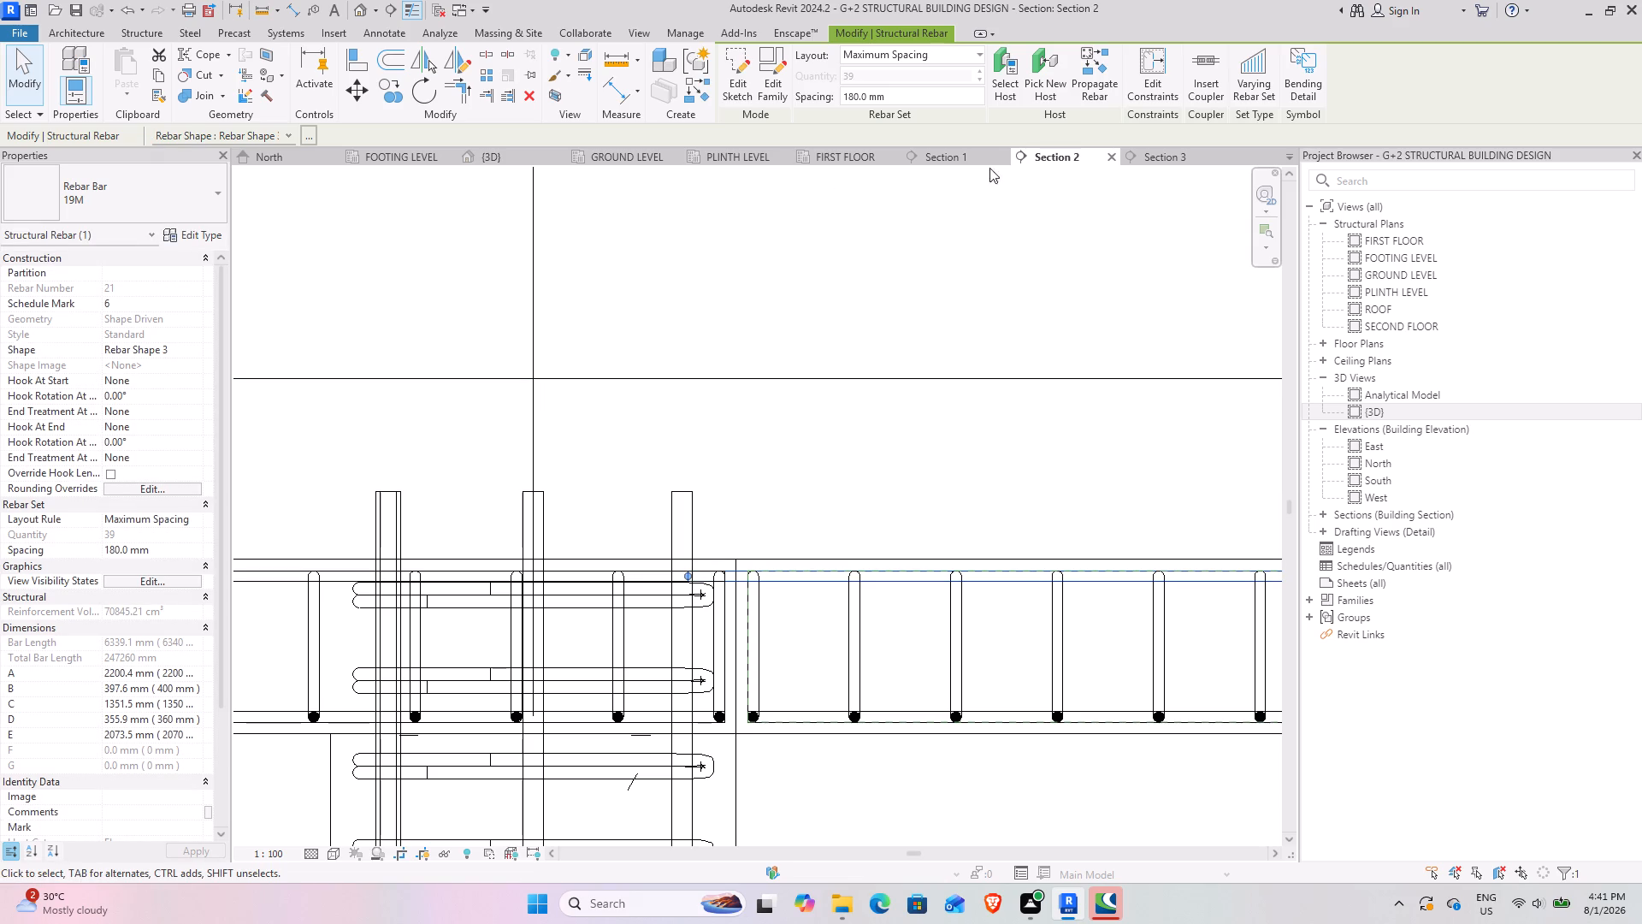
Examine the extended cranked bars and their overlap with the adjoining slab's reinforcement in the {3D} view.
{"action": "left_click", "coordinate": [511, 149]}
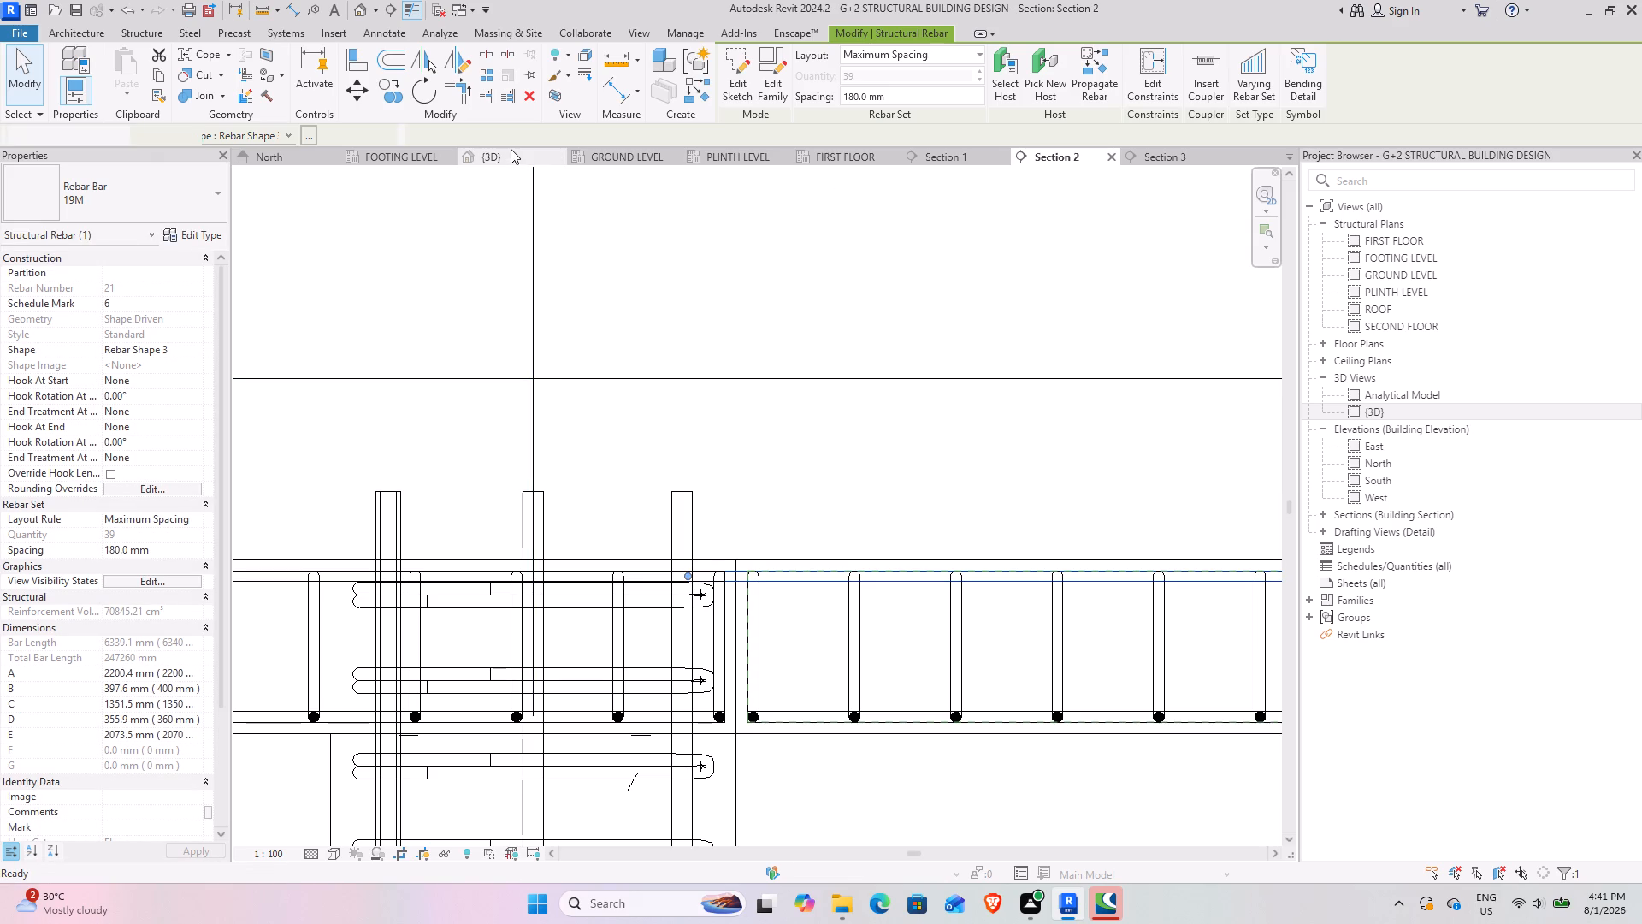
{"action": "scroll", "coordinate": [777, 502], "scroll_direction": "down", "scroll_amount": 13}
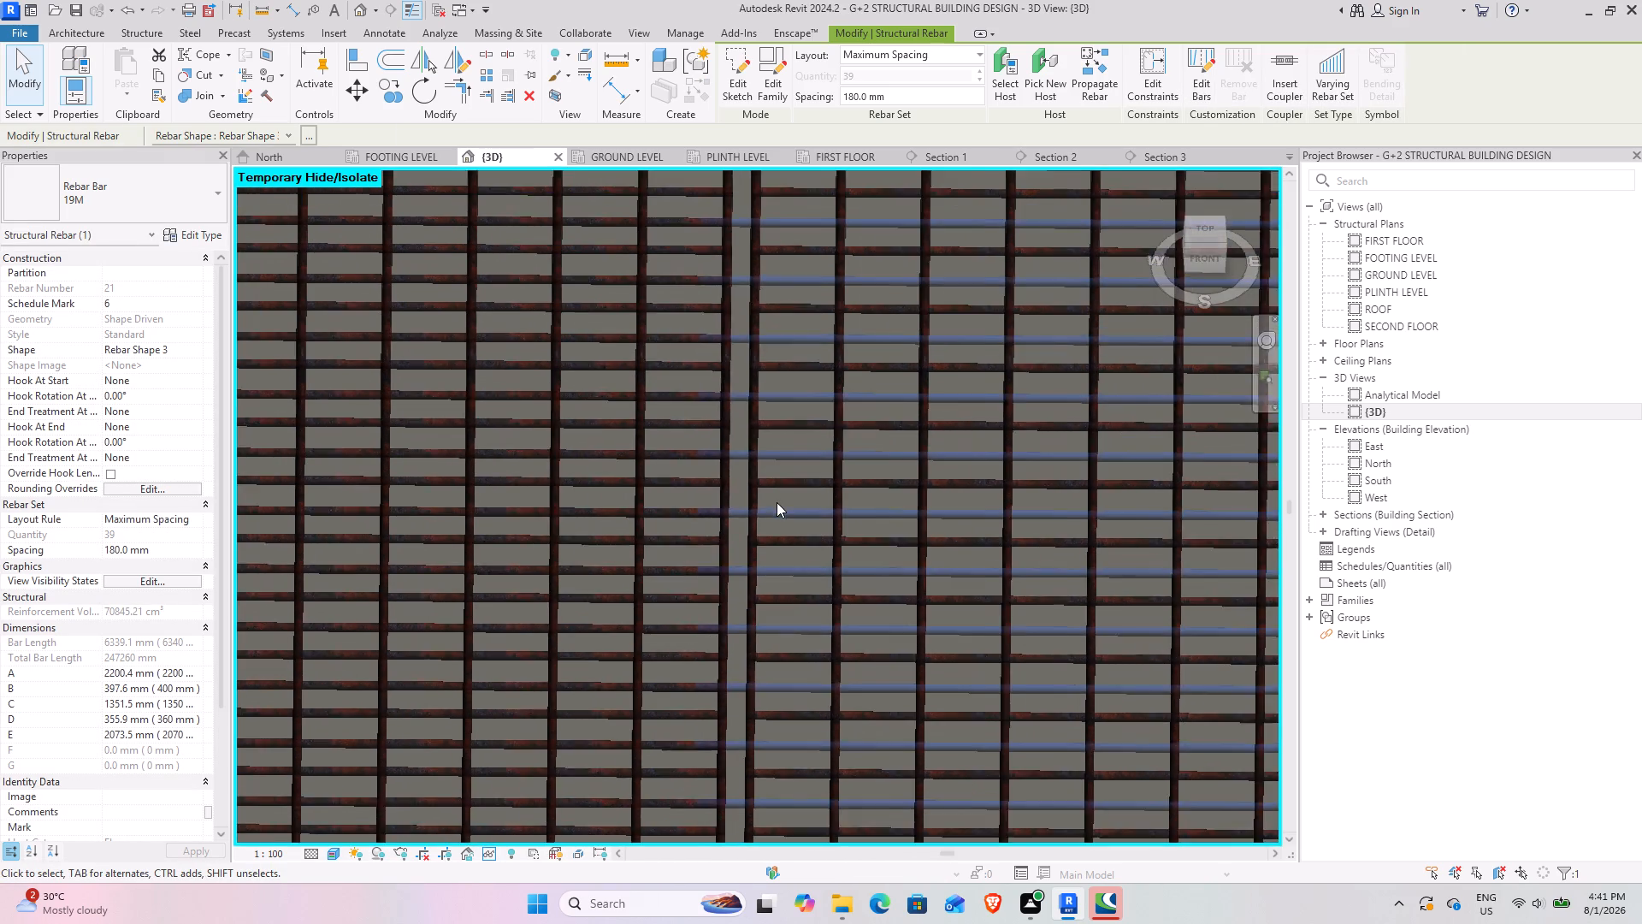
{"action": "middle_click_drag", "start_coordinate": [892, 544], "coordinate": [847, 652], "text": "shift"}
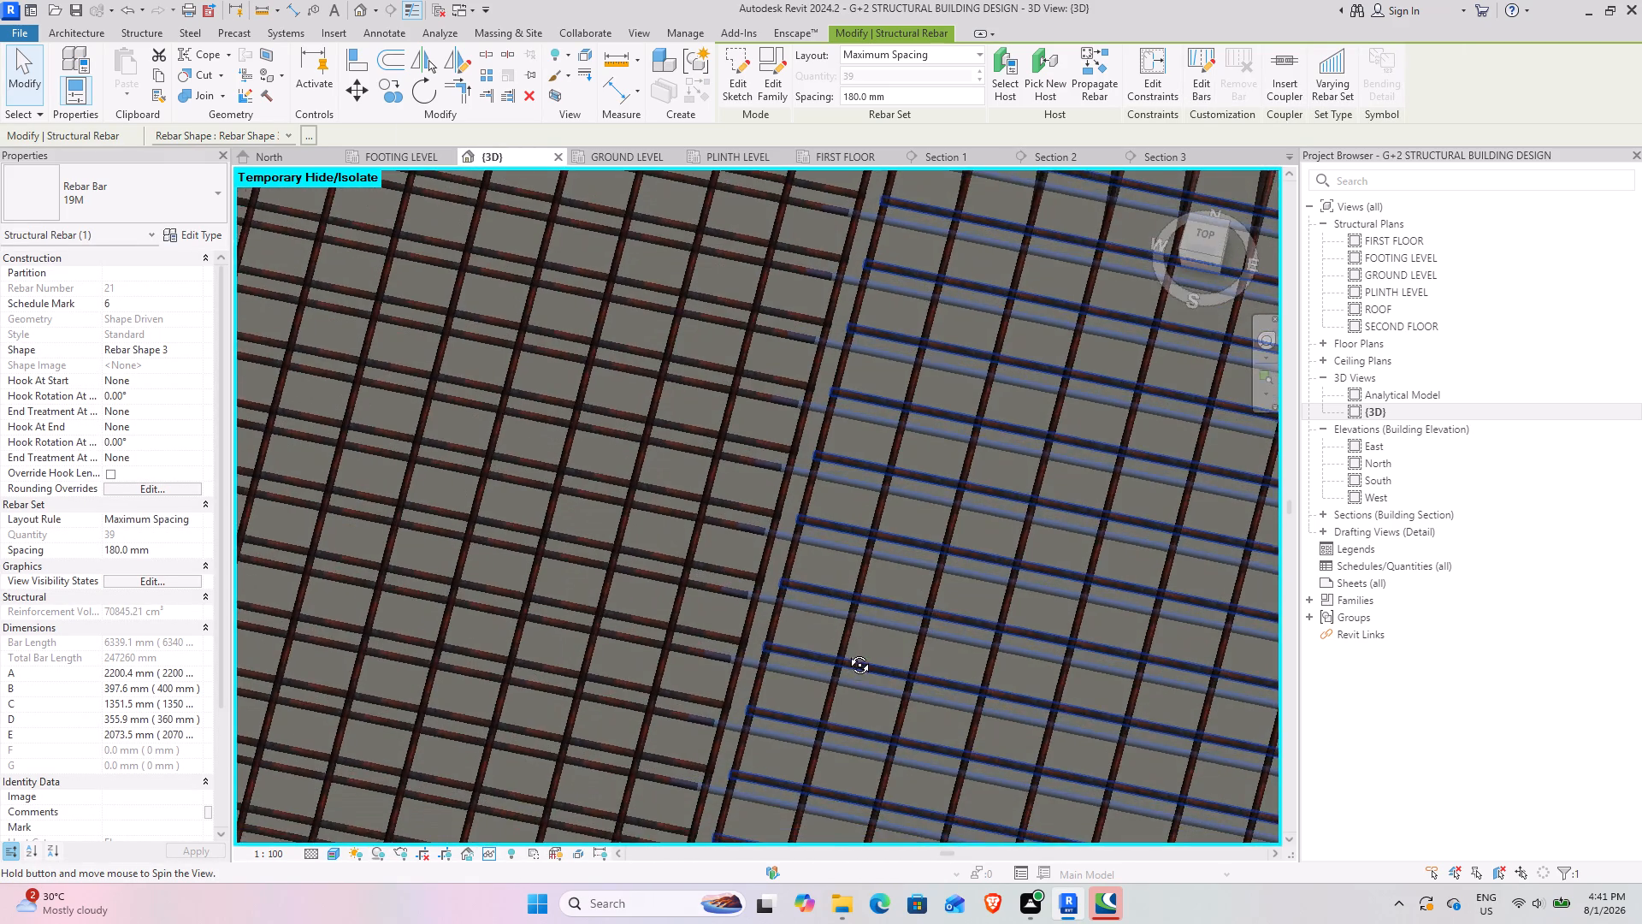
{"action": "middle_click_drag", "start_coordinate": [847, 652], "coordinate": [864, 393], "text": "shift"}
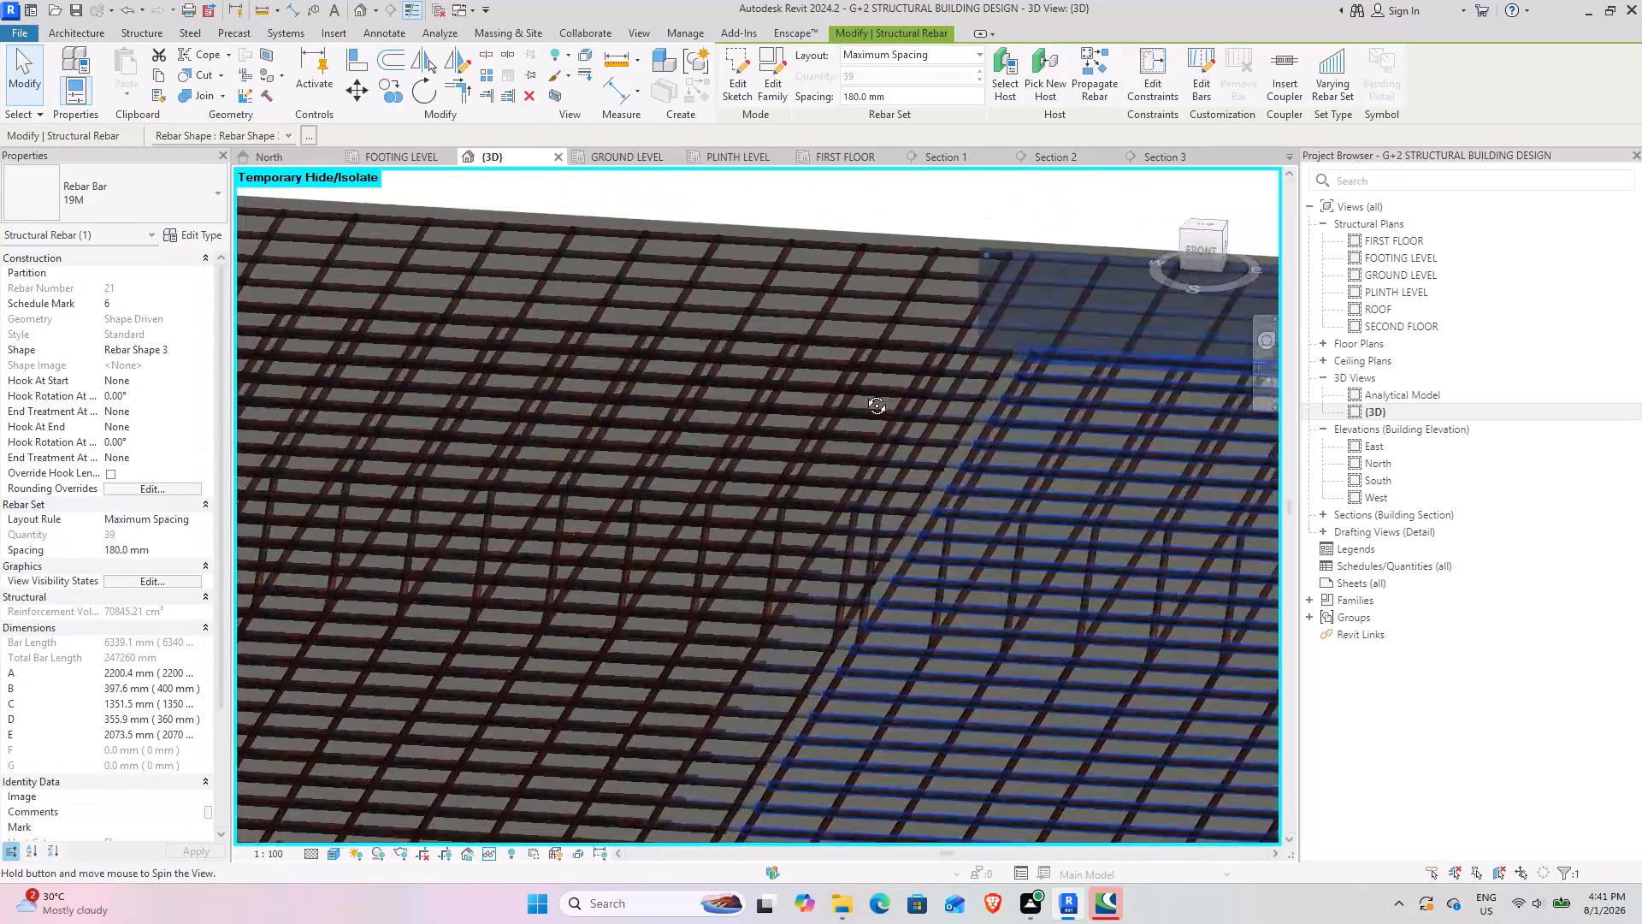
{"action": "middle_click_drag", "start_coordinate": [864, 393], "coordinate": [877, 387], "text": "shift"}
{"action": "scroll", "coordinate": [848, 643], "scroll_direction": "down", "scroll_amount": 5}
{"action": "middle_click_drag", "start_coordinate": [821, 696], "coordinate": [859, 371]}
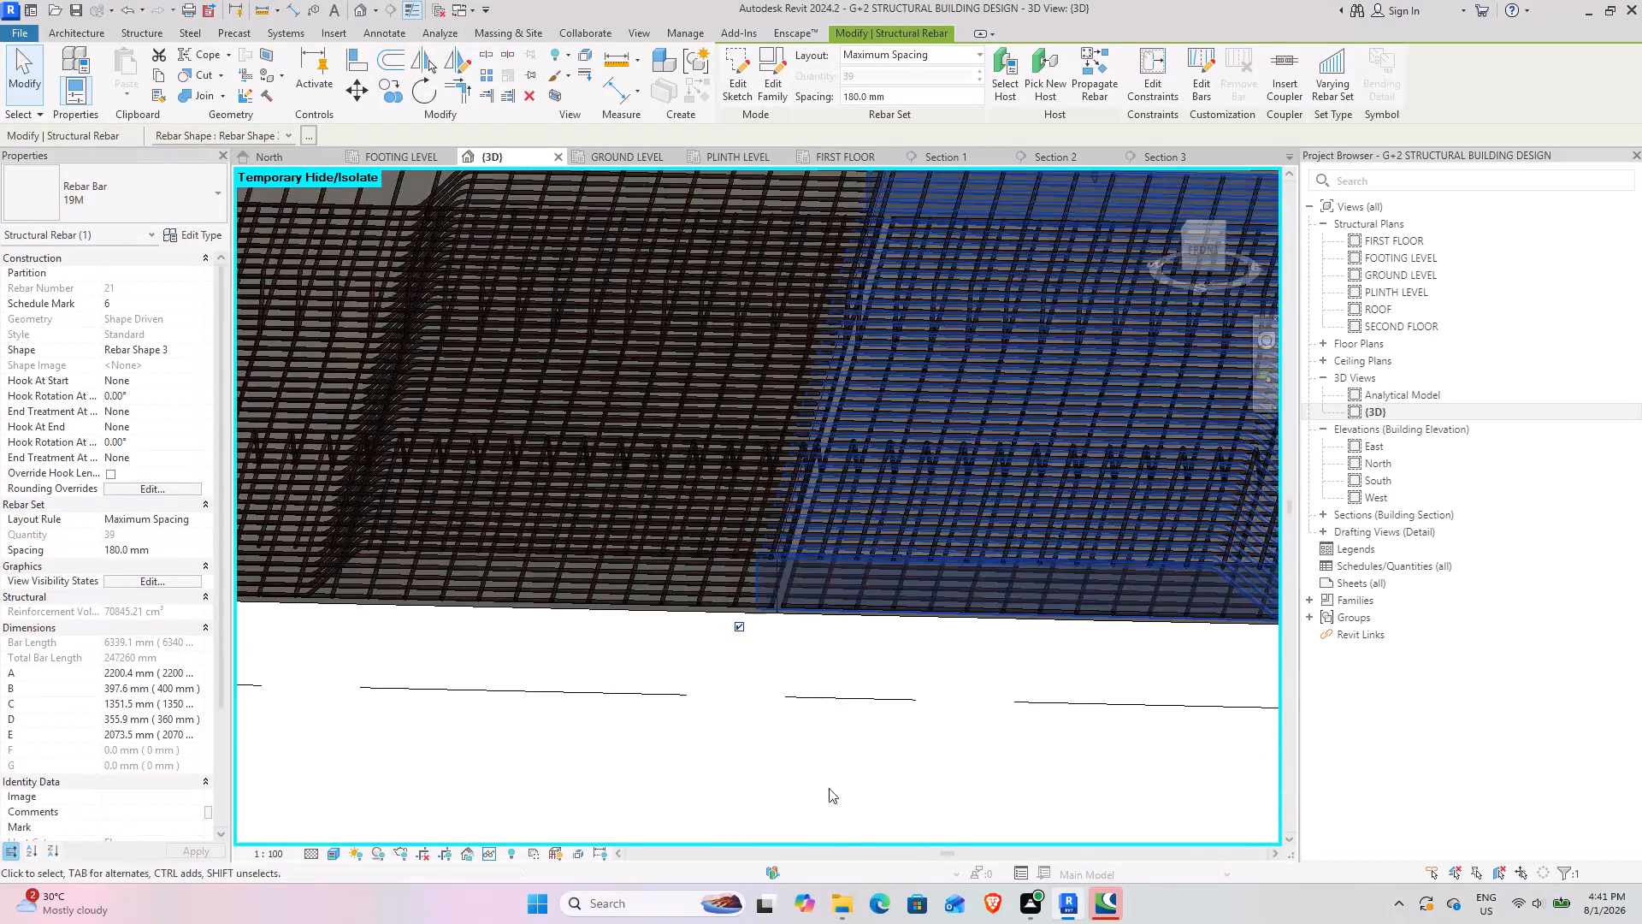
{"action": "left_click", "coordinate": [858, 772]}
{"action": "scroll", "coordinate": [852, 571], "scroll_direction": "down", "scroll_amount": 2}
{"action": "middle_click_drag", "start_coordinate": [799, 649], "coordinate": [832, 584], "text": "shift"}
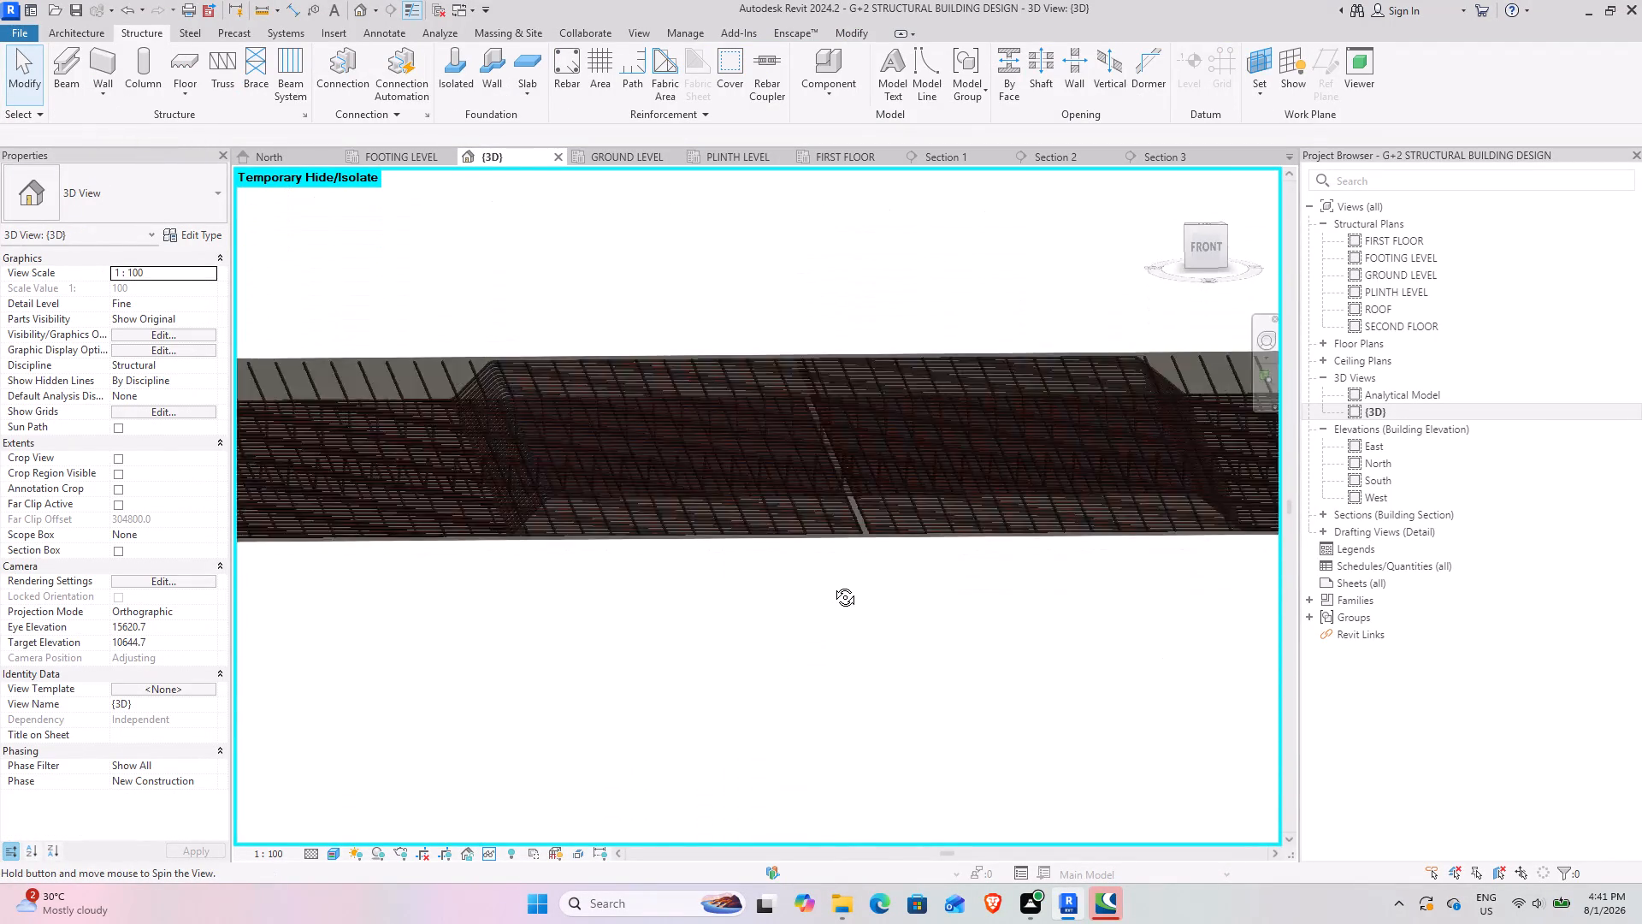
{"action": "middle_click_drag", "start_coordinate": [832, 584], "coordinate": [793, 701], "text": "shift"}
{"action": "scroll", "coordinate": [800, 441], "scroll_direction": "up", "scroll_amount": 6}
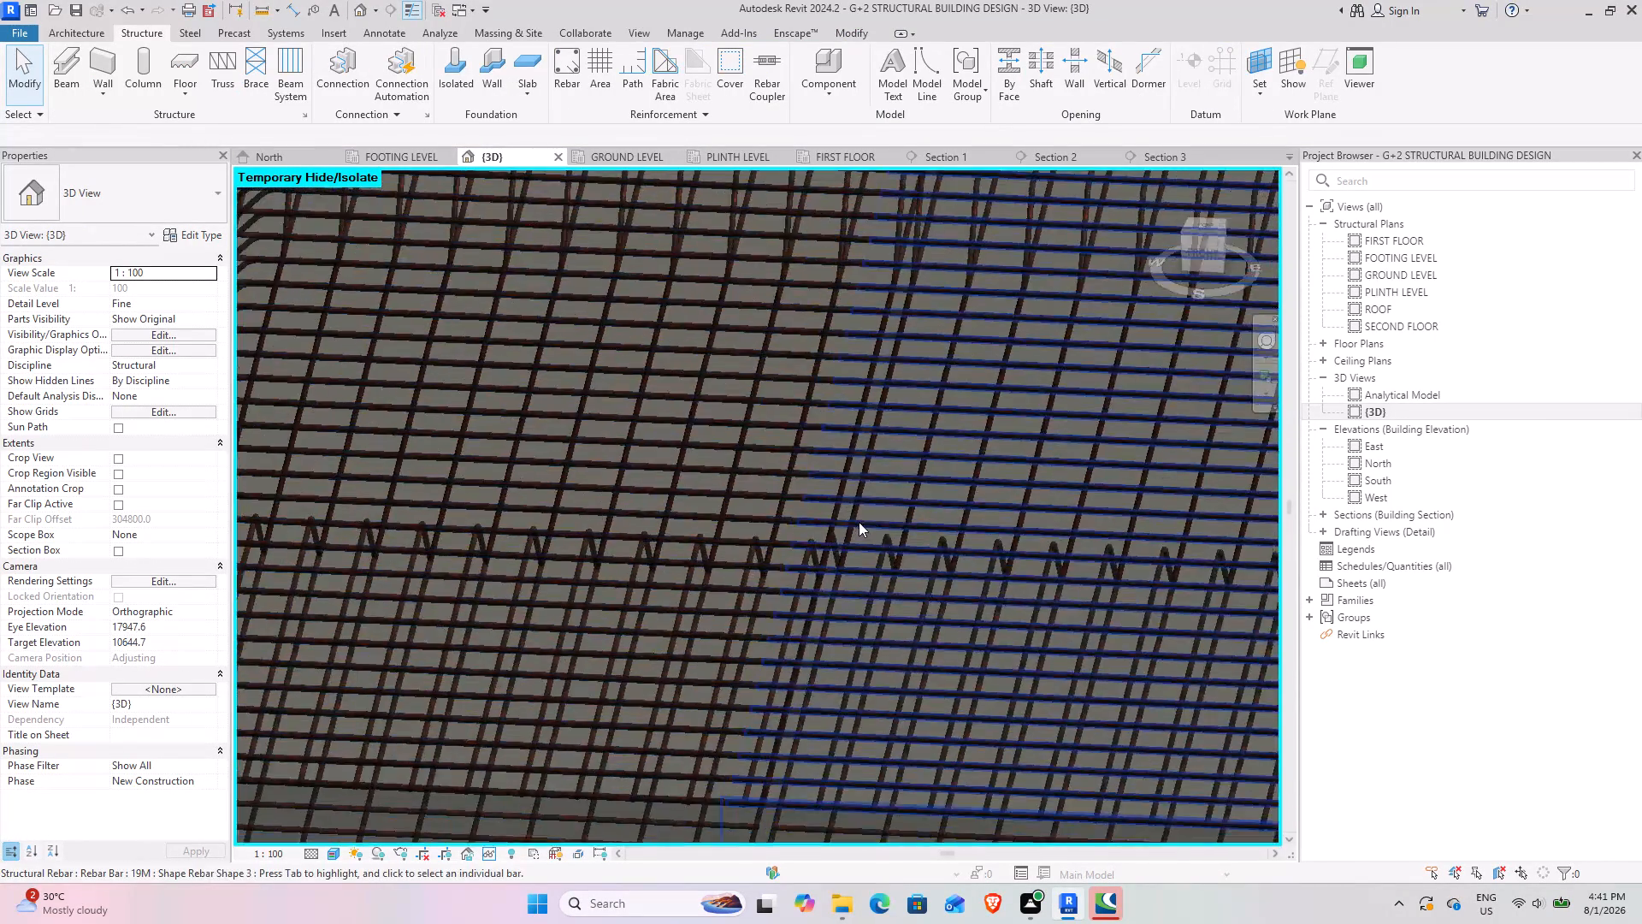
{"action": "scroll", "coordinate": [859, 522], "scroll_direction": "up", "scroll_amount": 6}
{"action": "middle_click_drag", "start_coordinate": [803, 599], "coordinate": [820, 577], "text": "shift"}
{"action": "middle_click_drag", "start_coordinate": [764, 681], "coordinate": [800, 435]}
{"action": "middle_click_drag", "start_coordinate": [810, 618], "coordinate": [822, 423]}
{"action": "scroll", "coordinate": [812, 561], "scroll_direction": "down", "scroll_amount": 3}
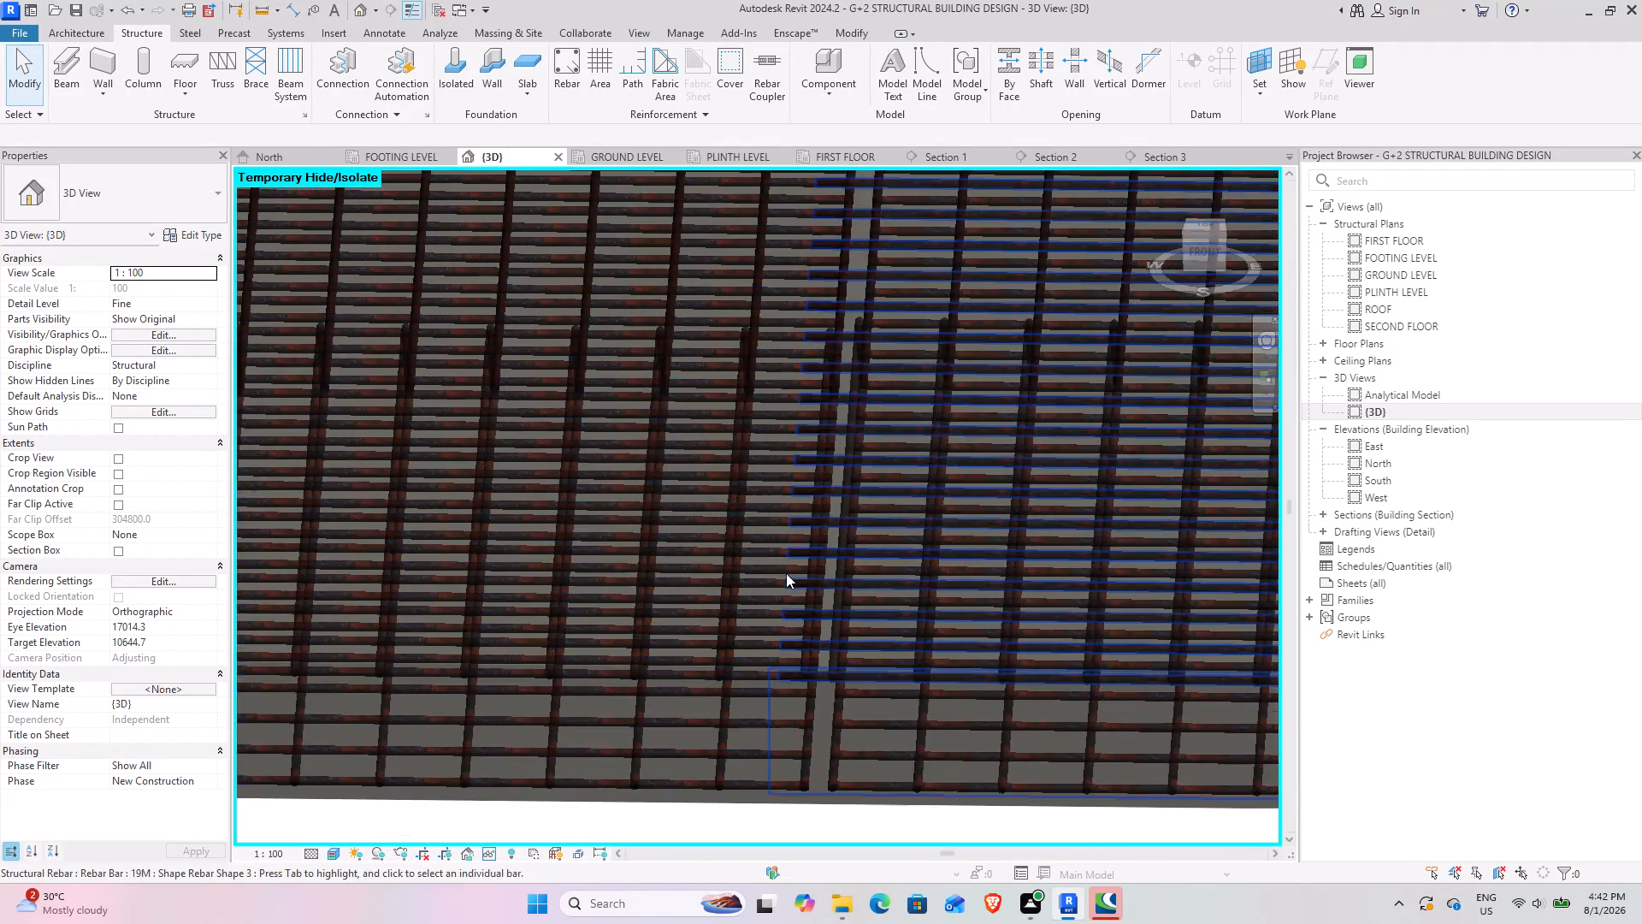
{"action": "scroll", "coordinate": [786, 573], "scroll_direction": "down", "scroll_amount": 4}
{"action": "middle_click", "coordinate": [850, 744], "text": "shift"}
{"action": "scroll", "coordinate": [849, 725], "scroll_direction": "down", "scroll_amount": 5}
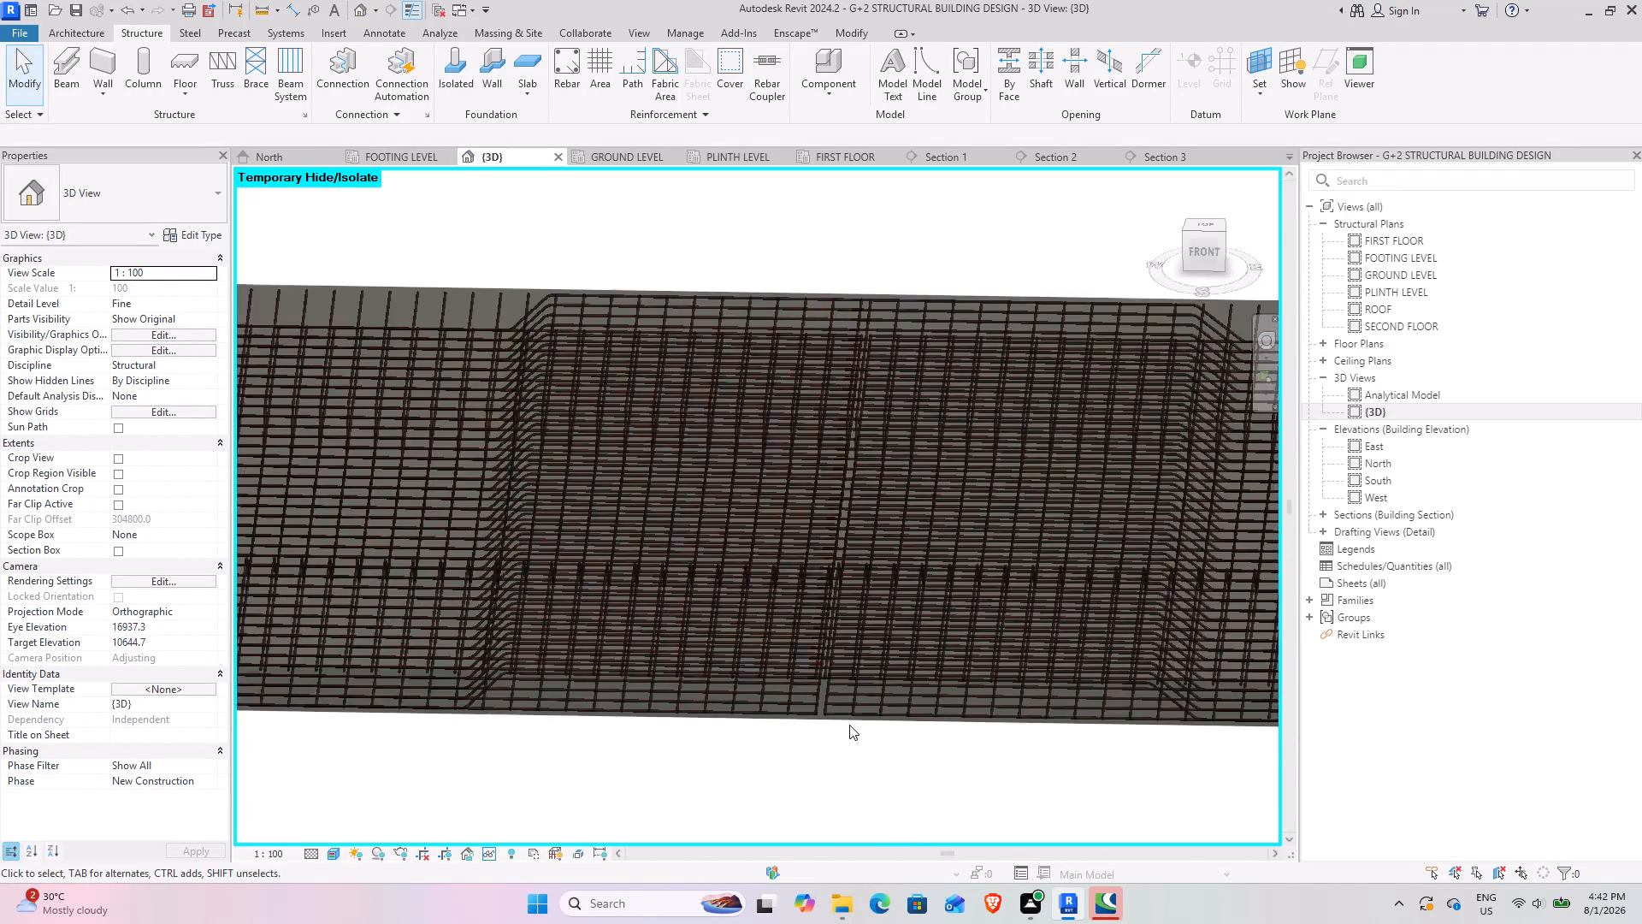
{"action": "scroll", "coordinate": [849, 725], "scroll_direction": "down", "scroll_amount": 5}
{"action": "middle_click_drag", "start_coordinate": [823, 745], "coordinate": [714, 816], "text": "shift"}
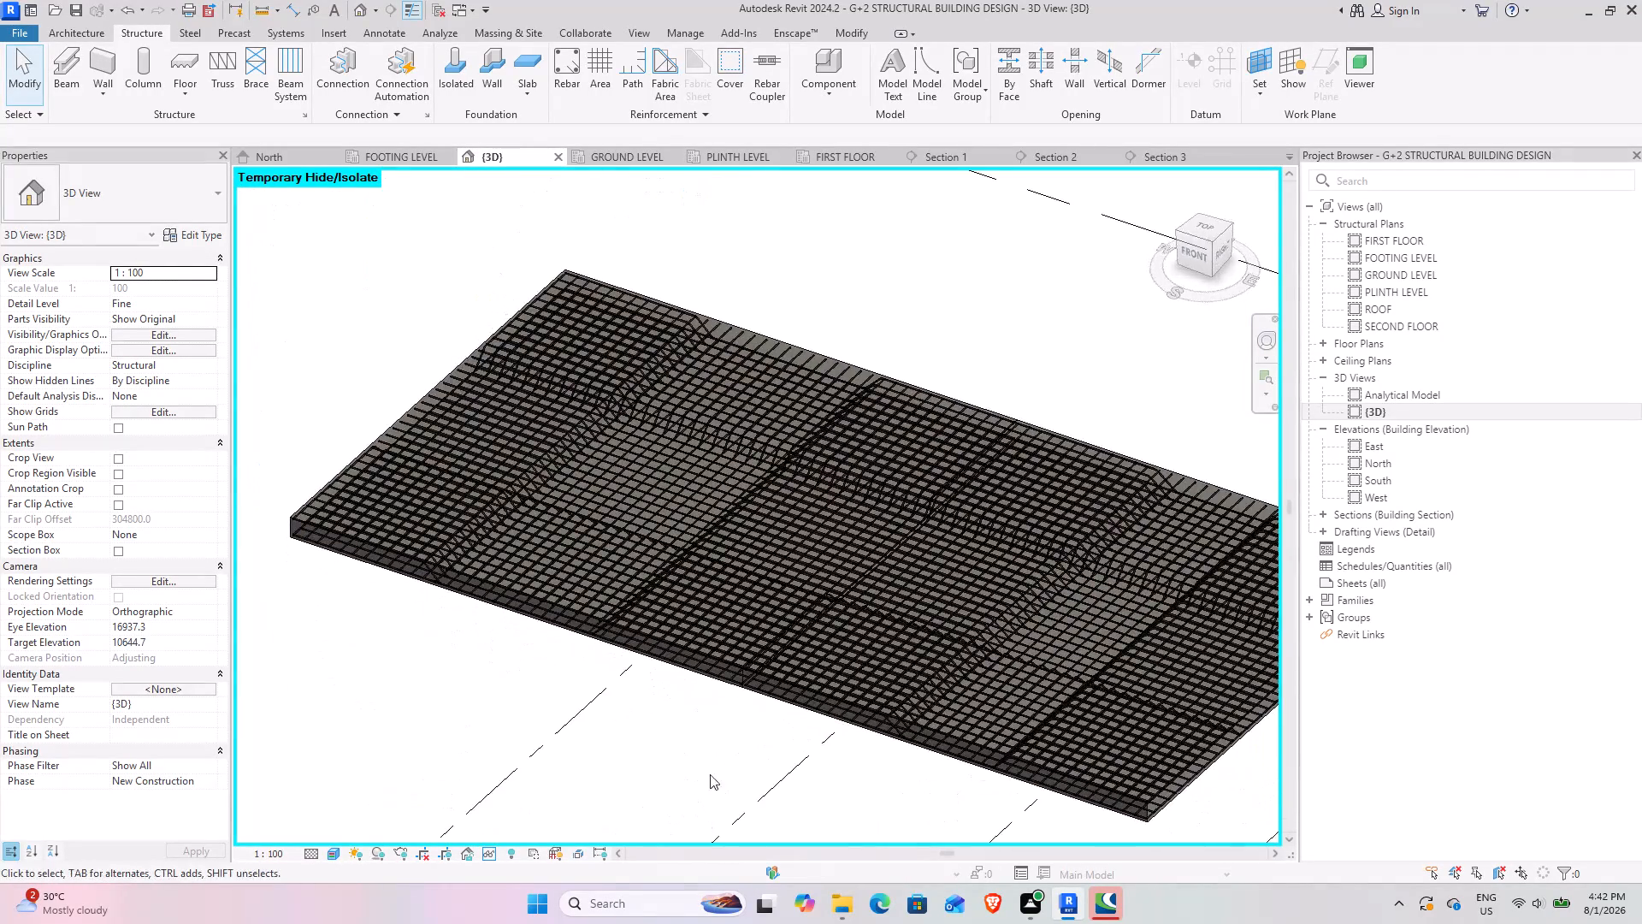
{"action": "scroll", "coordinate": [810, 548], "scroll_direction": "up", "scroll_amount": 20}
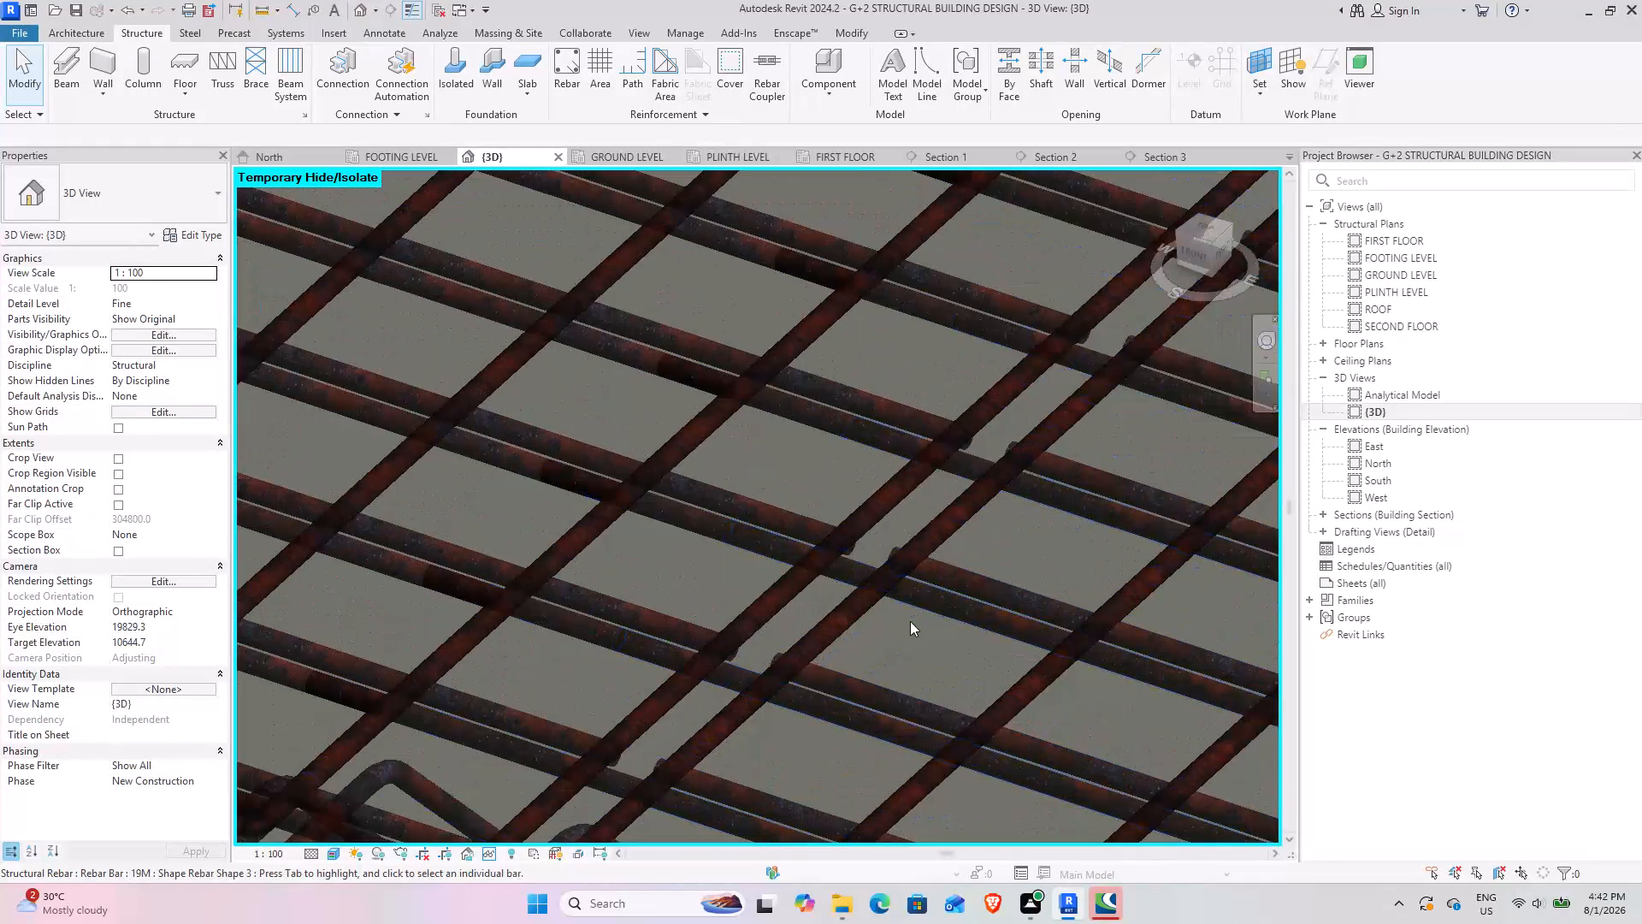
In Section 2, extend the straight M_00 bottom bar set across the slab joint to a bar length of about 6140 mm.
{"action": "left_click", "coordinate": [828, 672]}
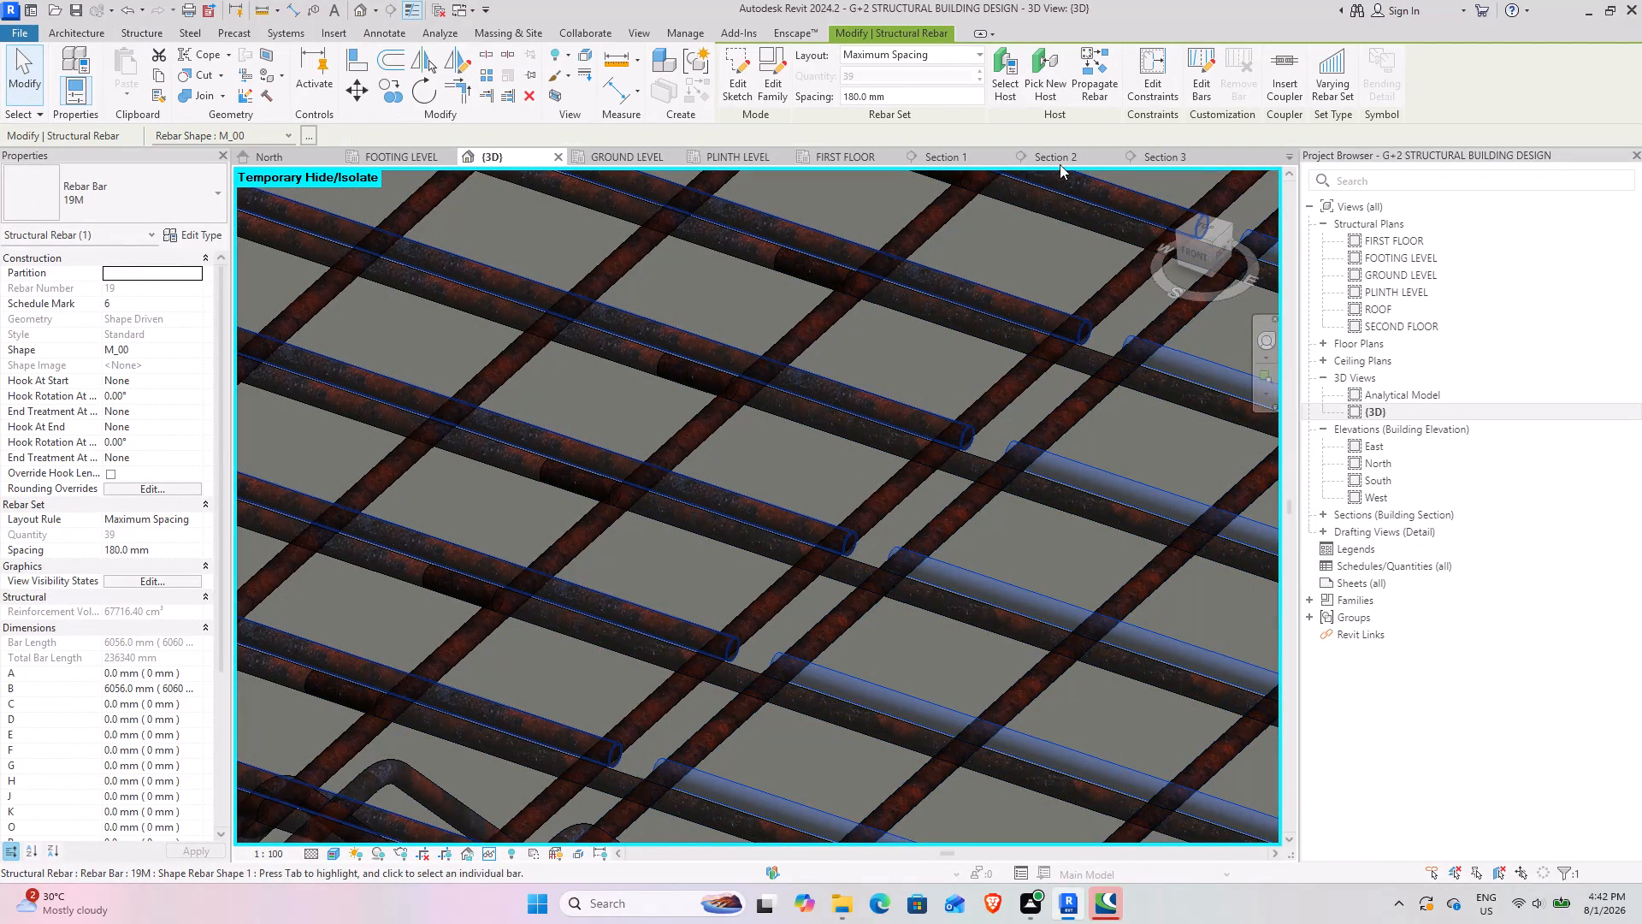
{"action": "left_click", "coordinate": [1060, 162]}
{"action": "scroll", "coordinate": [767, 726], "scroll_direction": "up", "scroll_amount": 5}
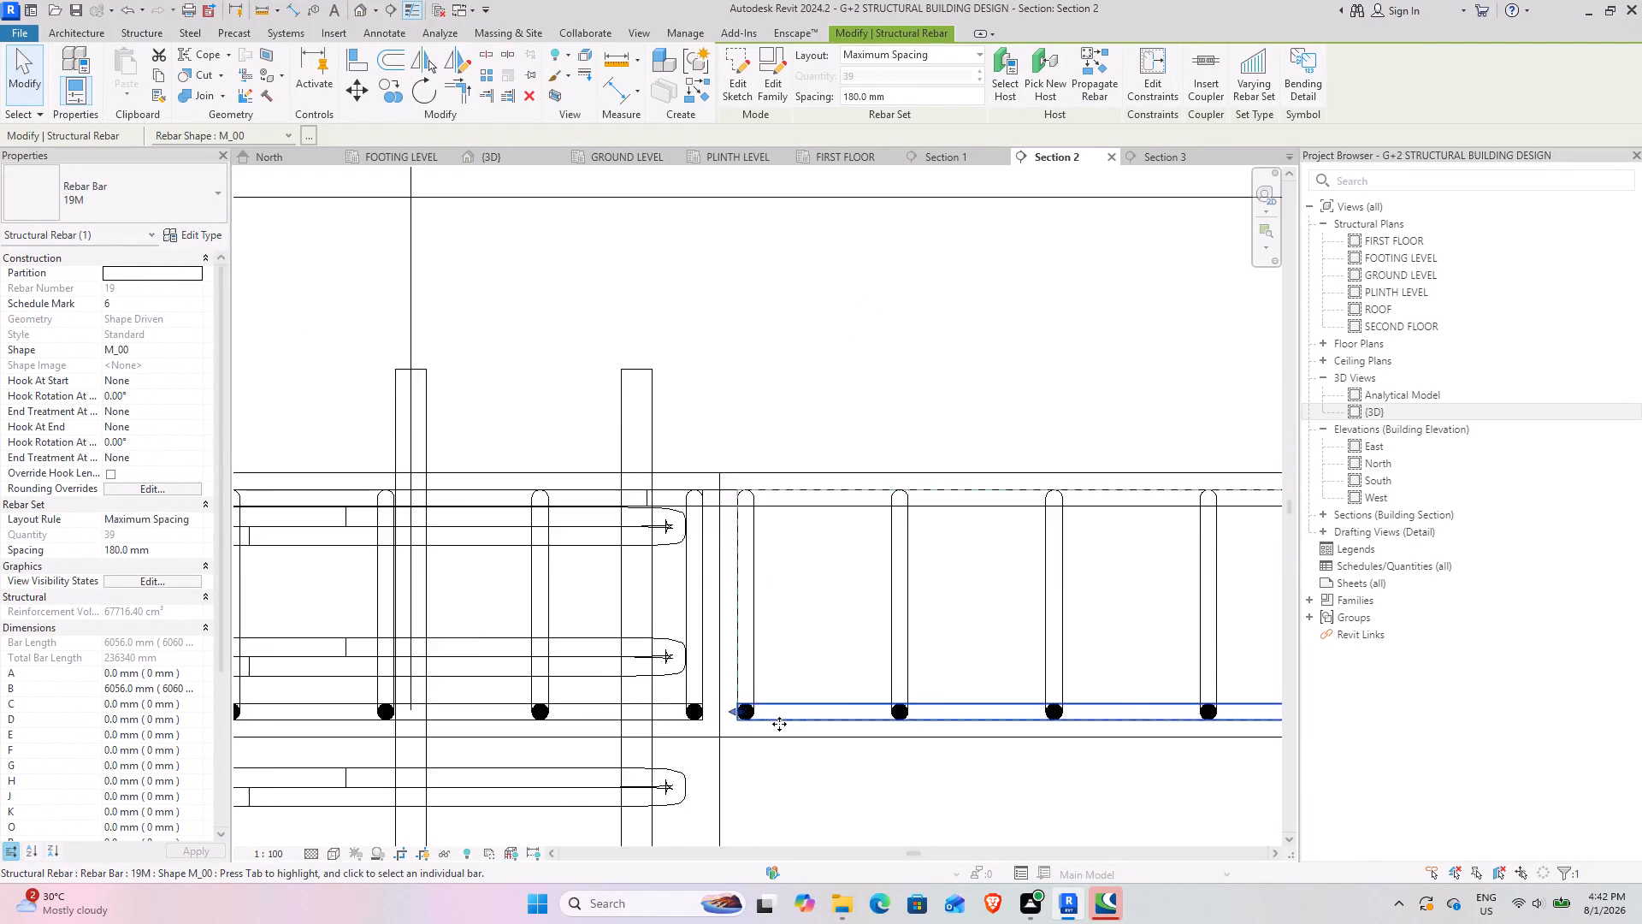
{"action": "scroll", "coordinate": [779, 724], "scroll_direction": "up", "scroll_amount": 3}
{"action": "left_click_drag", "start_coordinate": [694, 696], "coordinate": [626, 698]}
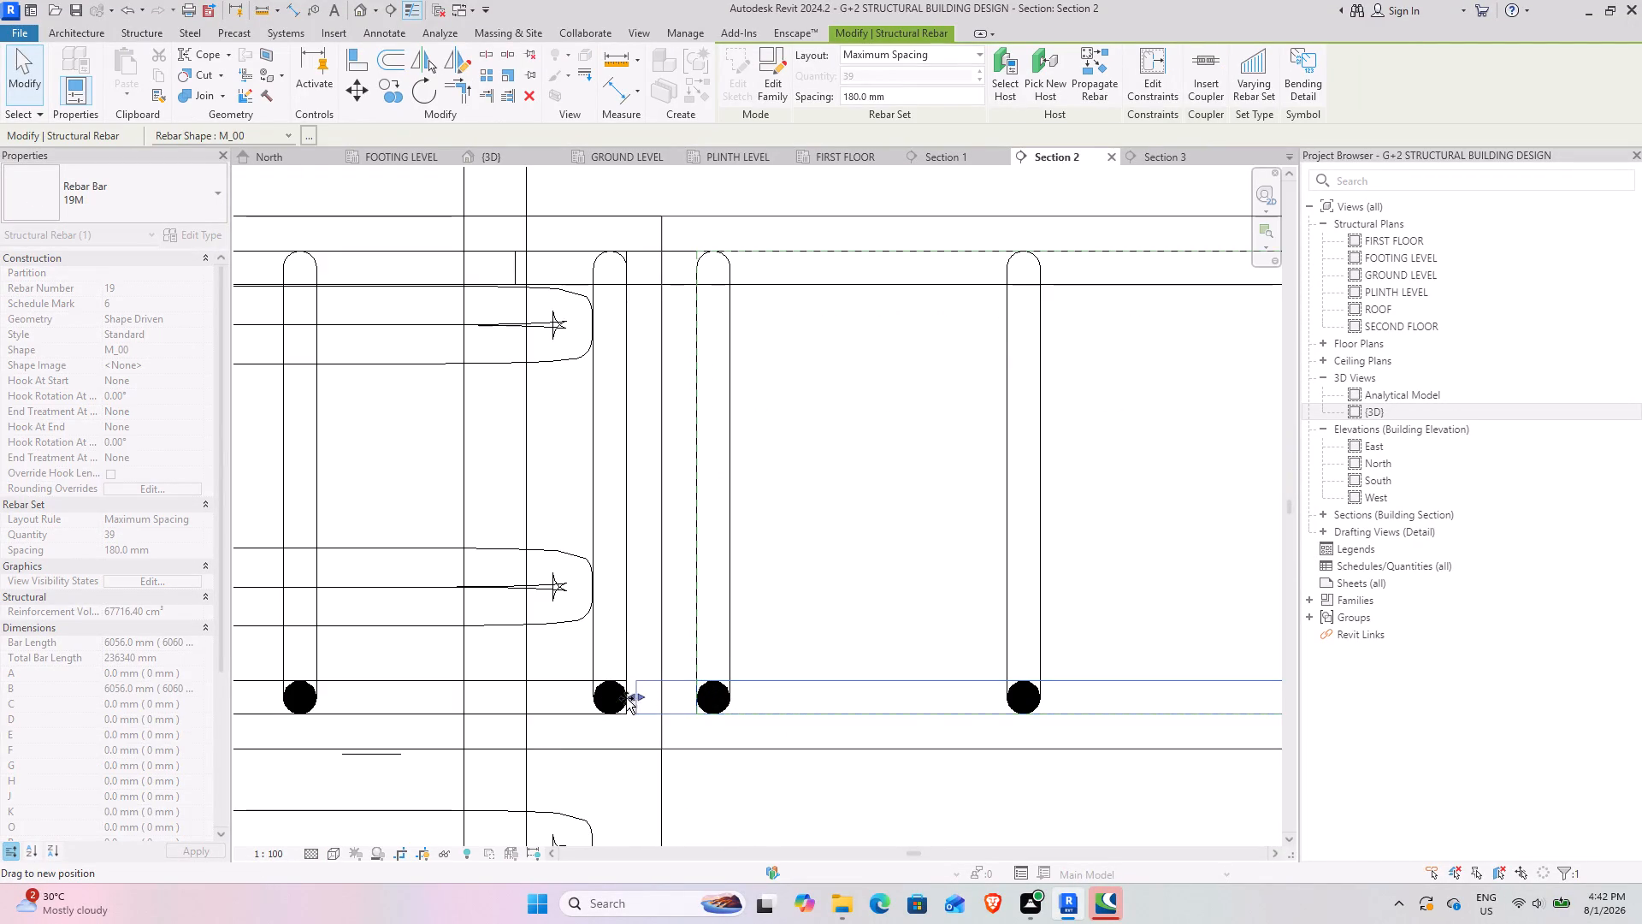
{"action": "left_click_drag", "start_coordinate": [626, 698], "coordinate": [558, 699]}
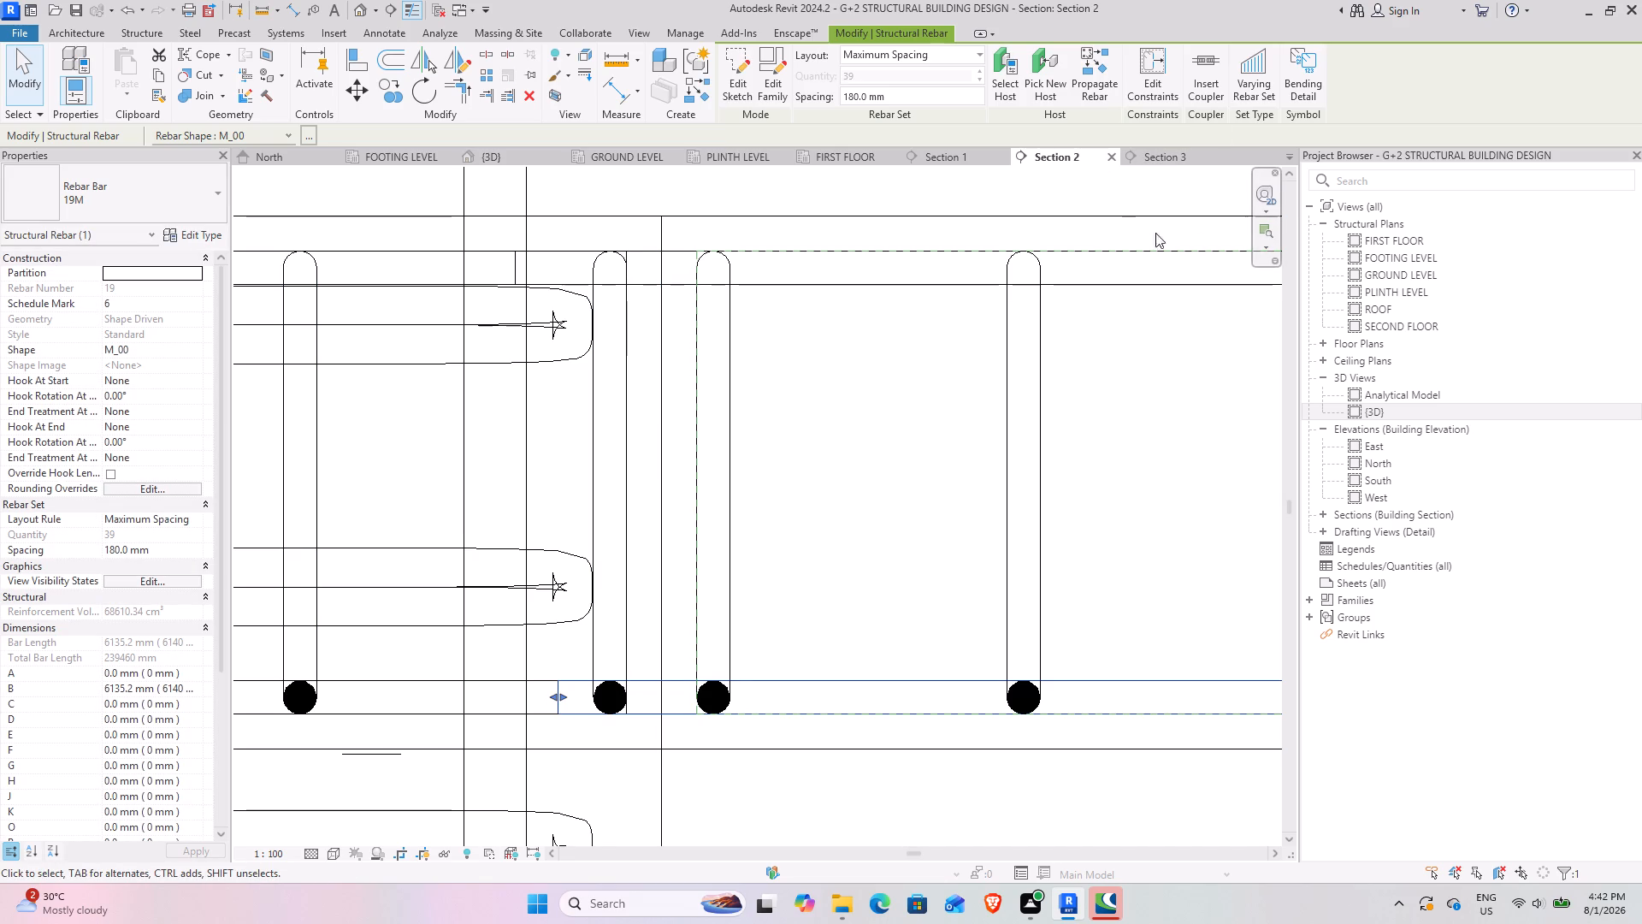
Insert an M_Standard Coupler between the bottom straight bar sets of the two adjoining slabs, using placement between two bars.
{"action": "left_click", "coordinate": [1205, 64]}
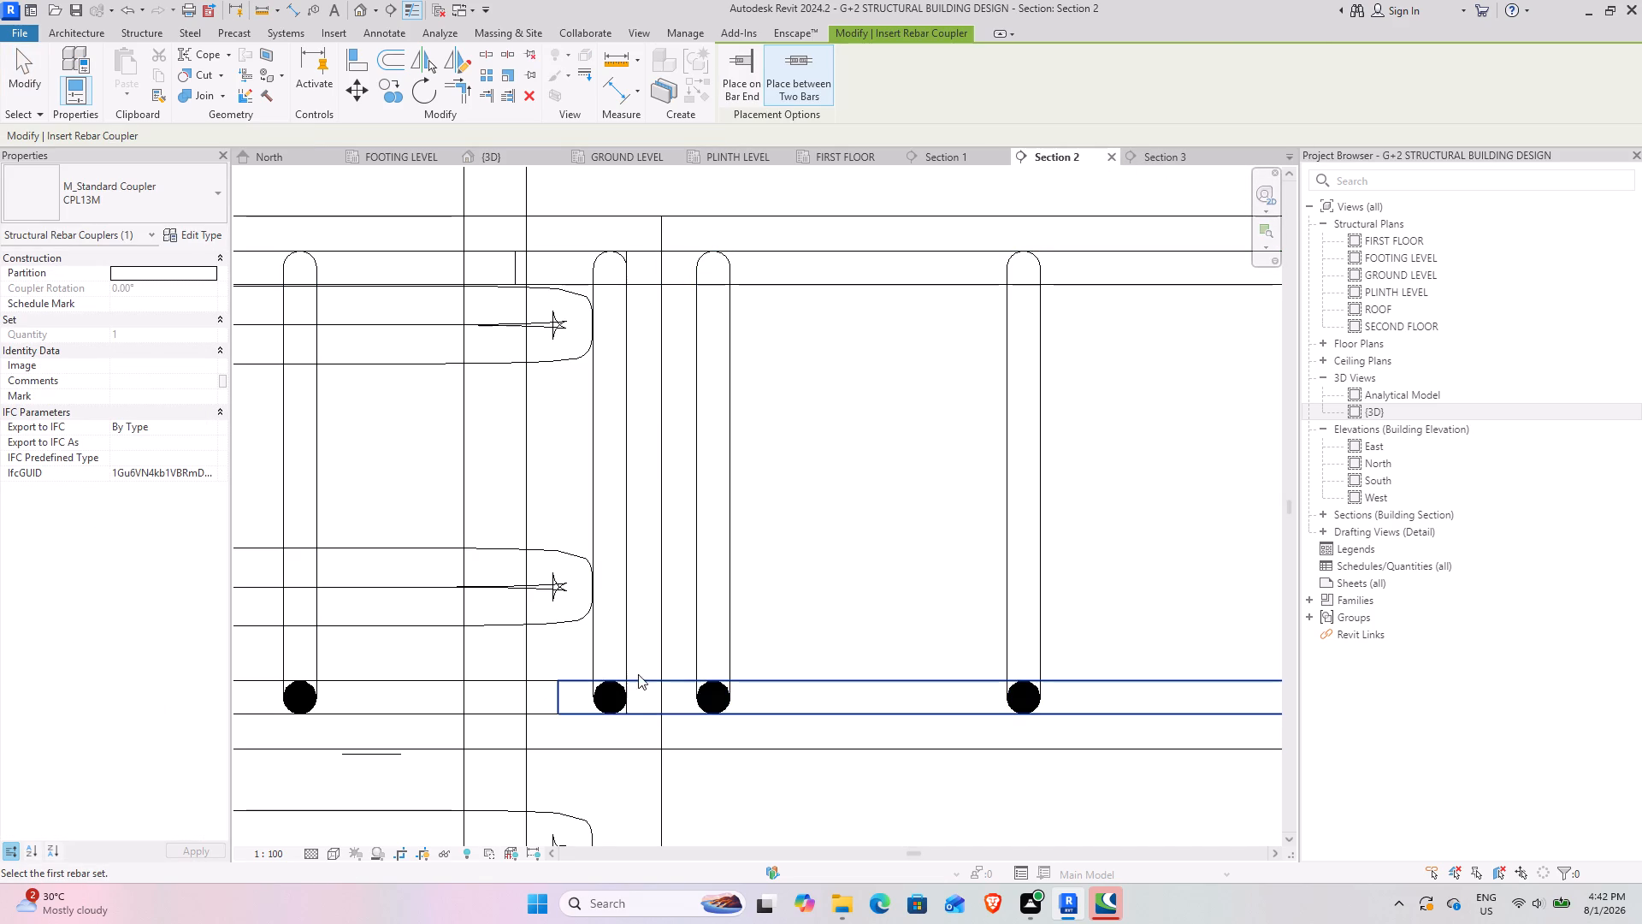
{"action": "left_click", "coordinate": [671, 674]}
{"action": "left_click", "coordinate": [486, 679]}
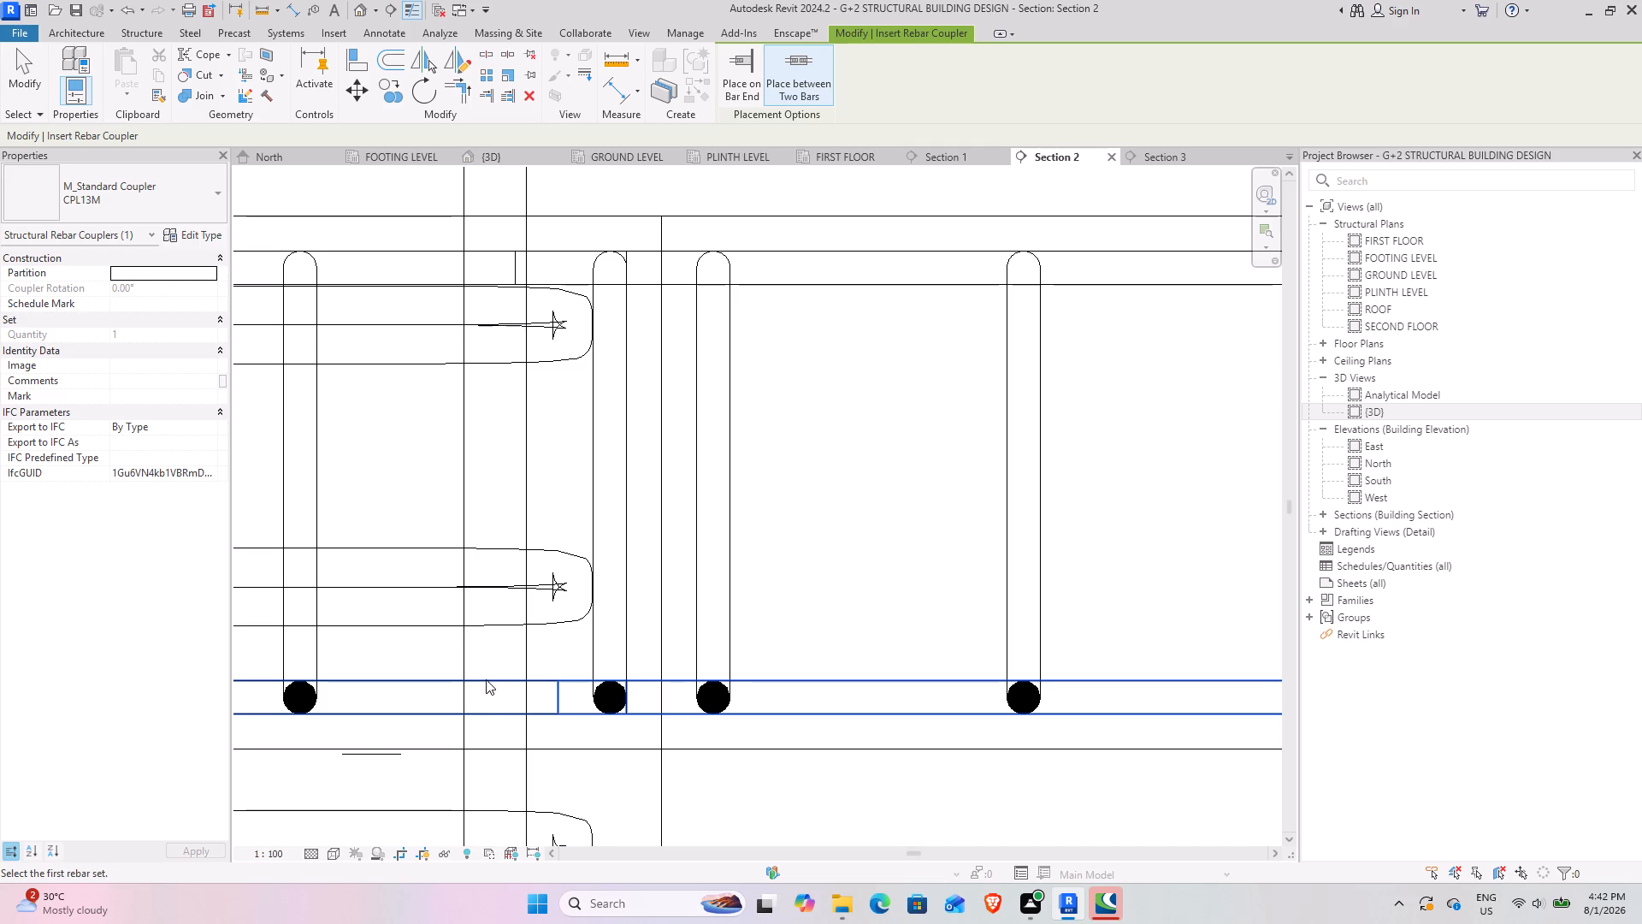
{"action": "scroll", "coordinate": [735, 524], "scroll_direction": "down", "scroll_amount": 2}
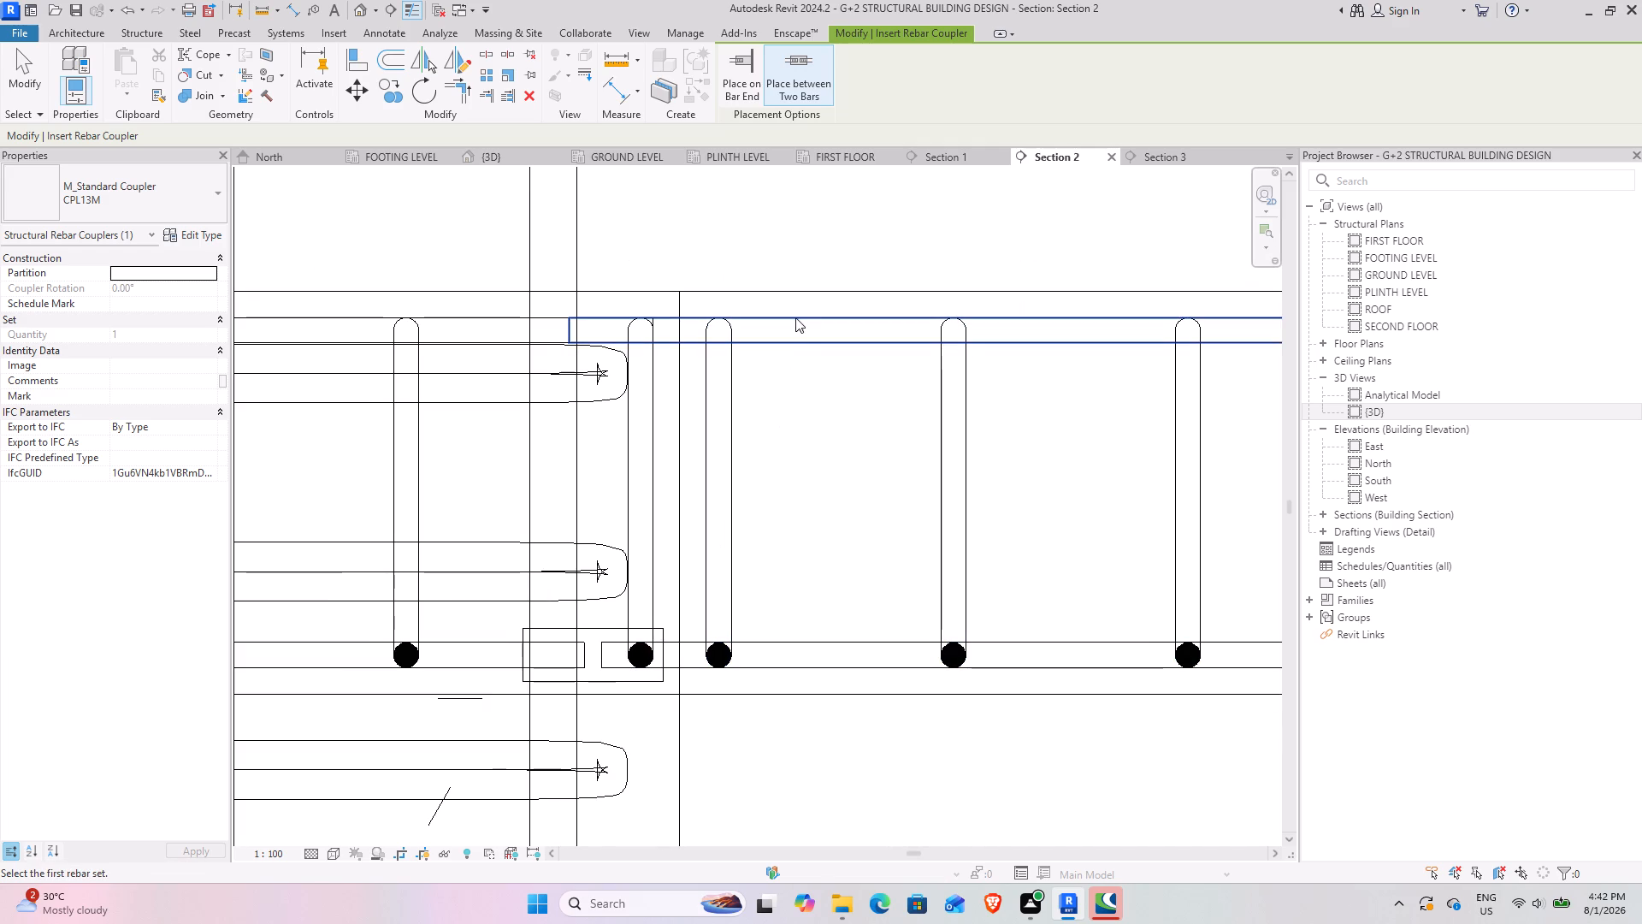
Insert an M_Standard Coupler between the top bar sets of the two adjoining slabs.
{"action": "left_click", "coordinate": [795, 317]}
{"action": "left_click", "coordinate": [478, 317]}
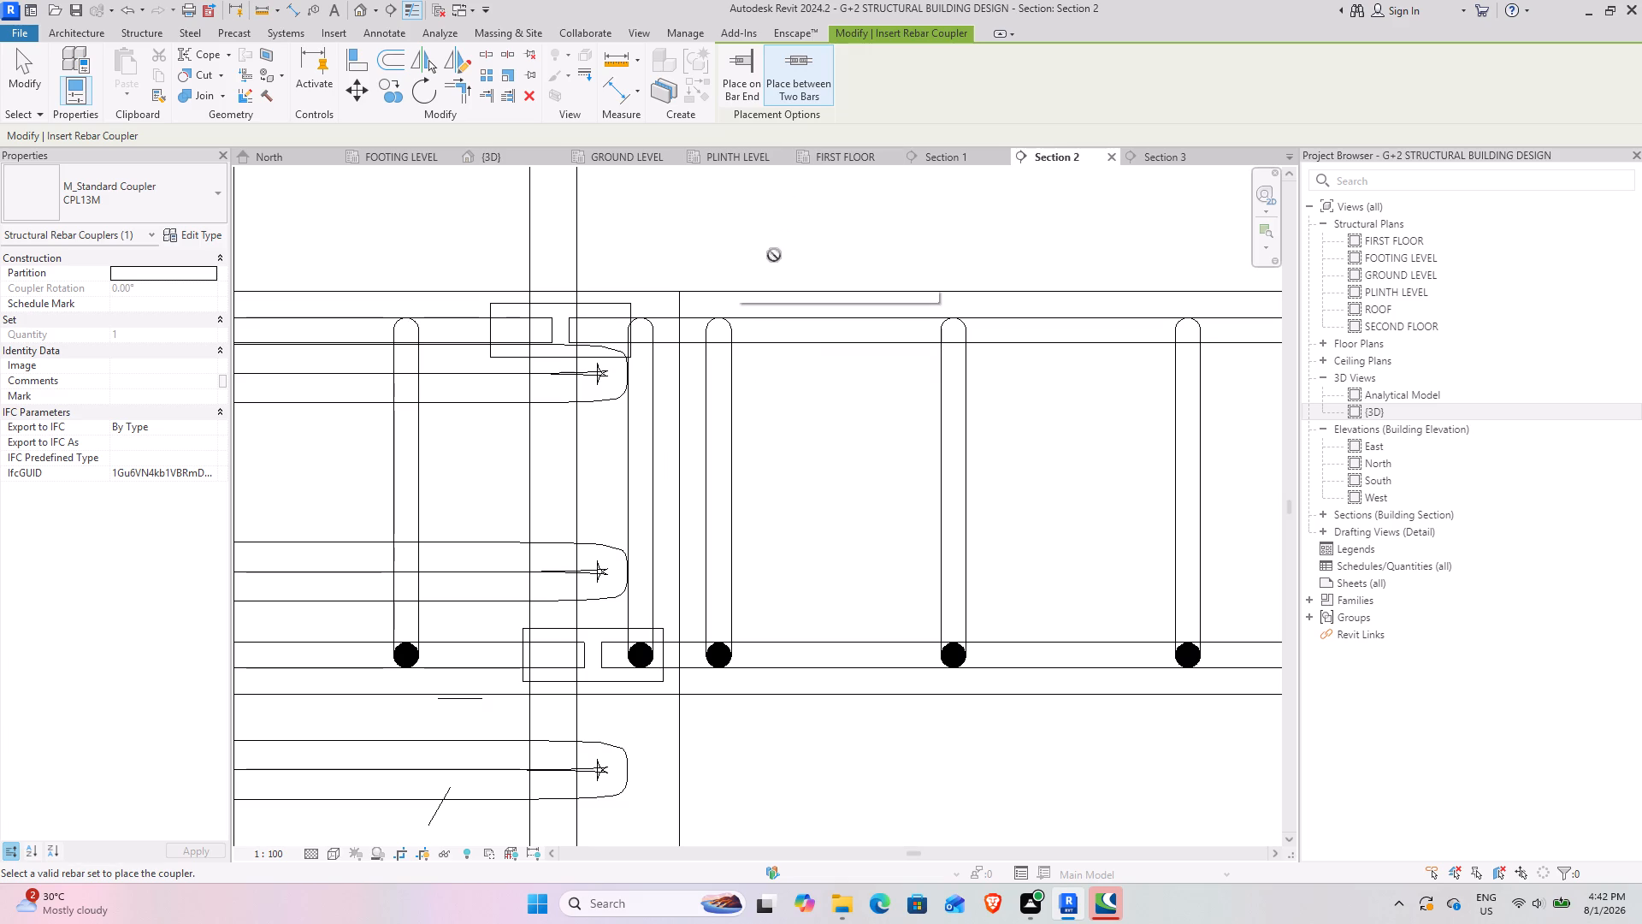
Examine the joint between the two slabs' bar sets in the {3D} view, checking the bar ends for the inserted couplers.
{"action": "left_click", "coordinate": [503, 151]}
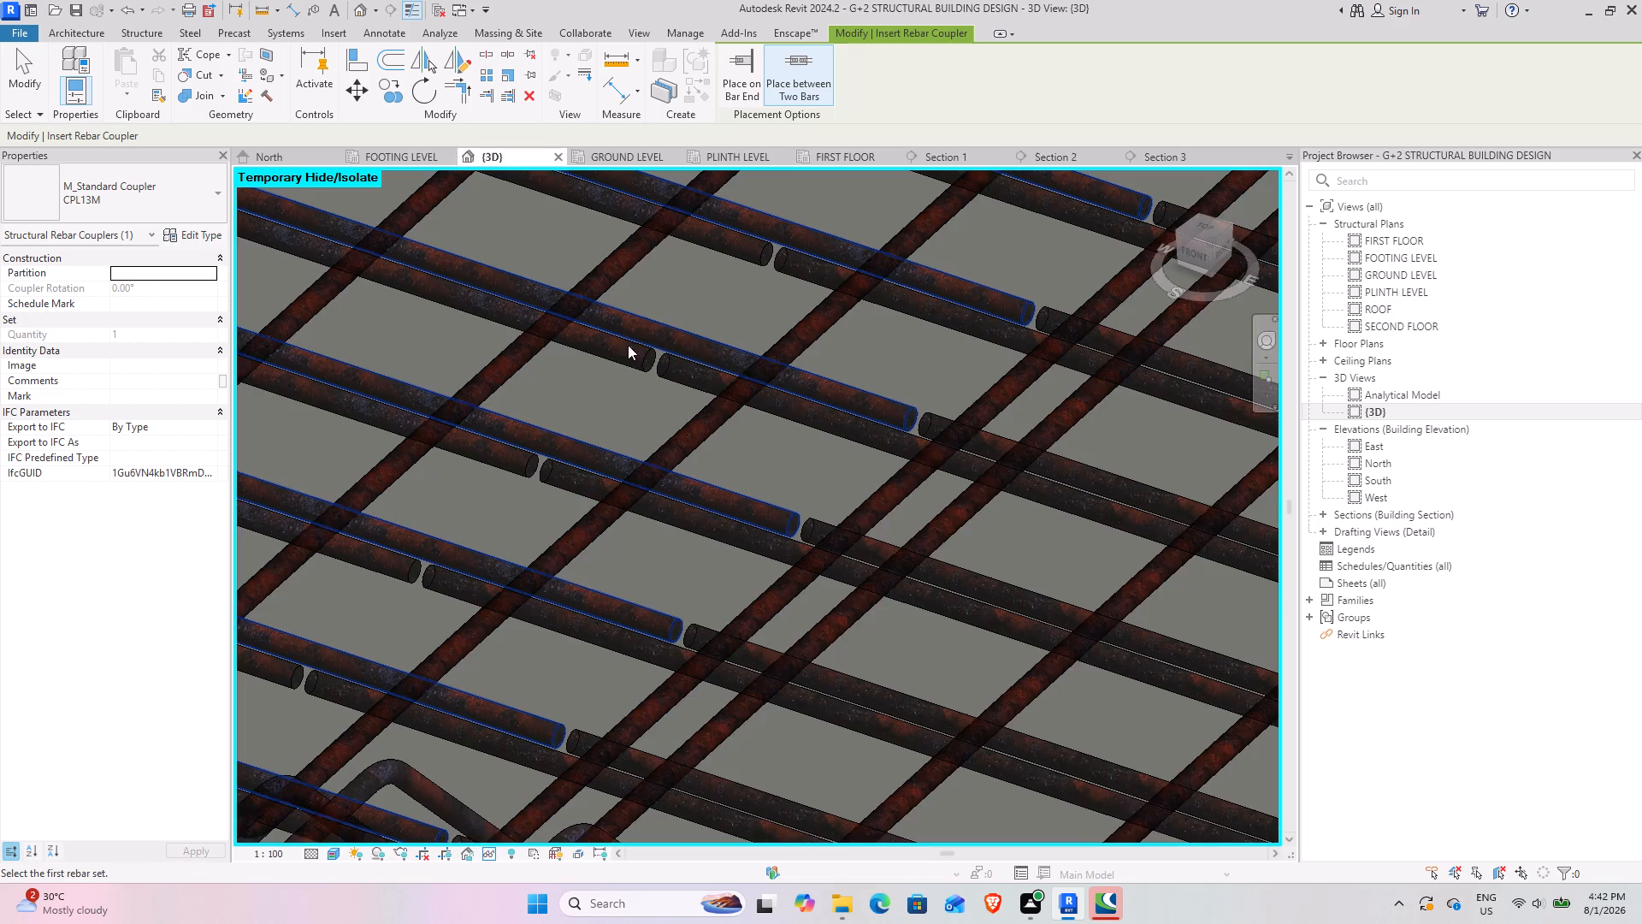
{"action": "scroll", "coordinate": [823, 498], "scroll_direction": "down", "scroll_amount": 12}
{"action": "scroll", "coordinate": [763, 607], "scroll_direction": "down", "scroll_amount": 3}
{"action": "left_click", "coordinate": [511, 779]}
{"action": "scroll", "coordinate": [836, 503], "scroll_direction": "up", "scroll_amount": 9}
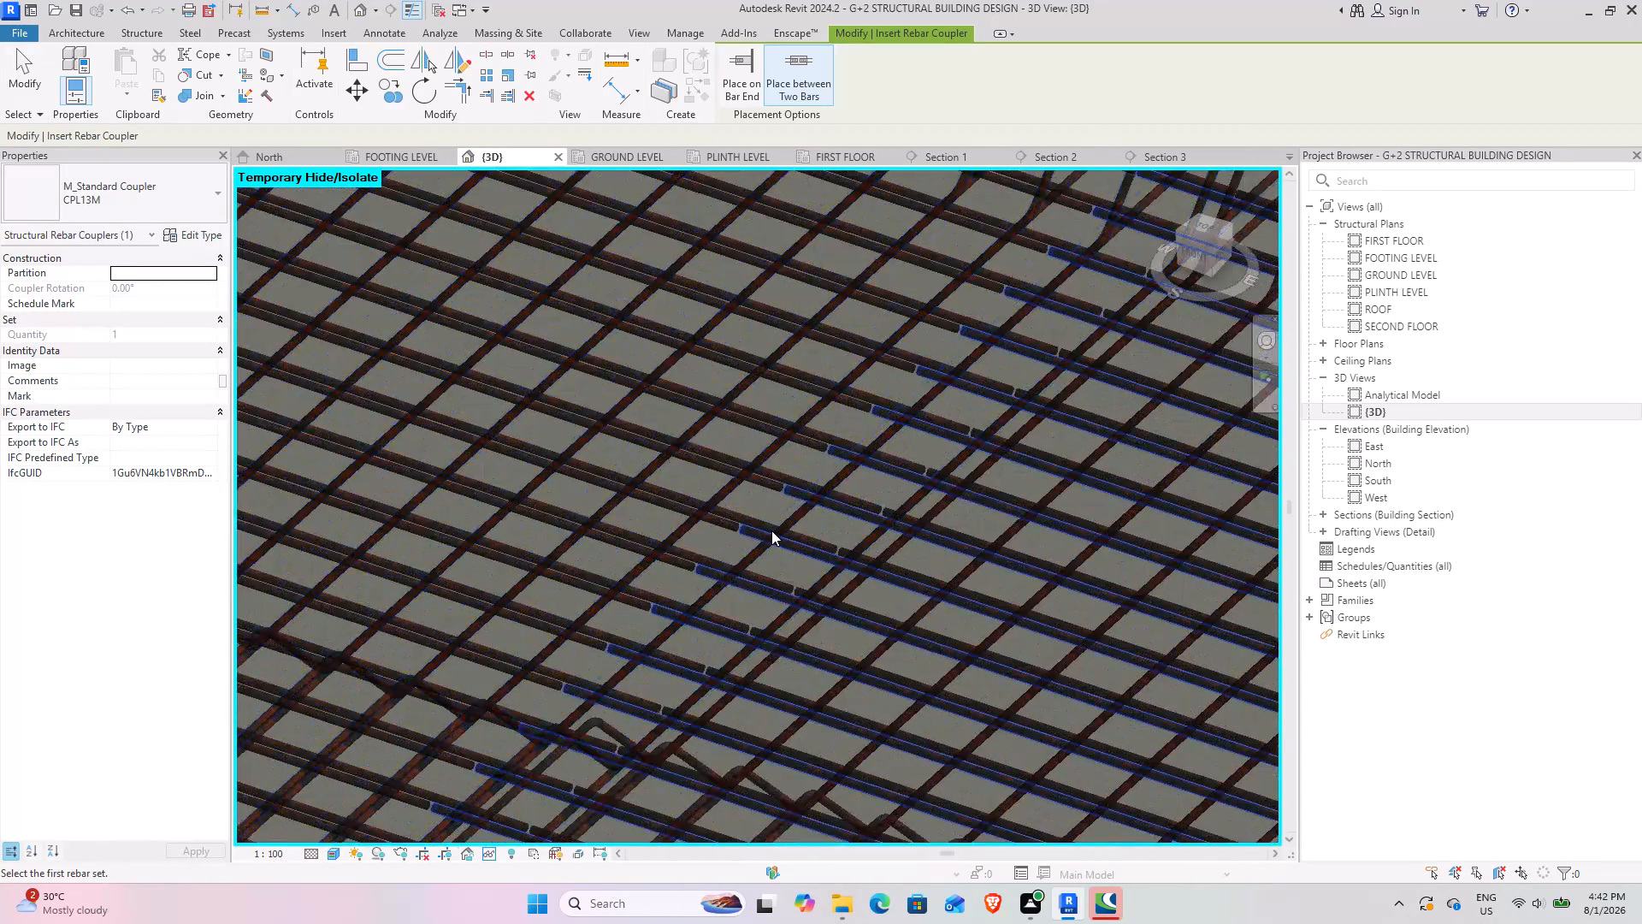
{"action": "scroll", "coordinate": [771, 530], "scroll_direction": "up", "scroll_amount": 7}
{"action": "scroll", "coordinate": [936, 509], "scroll_direction": "down", "scroll_amount": 2}
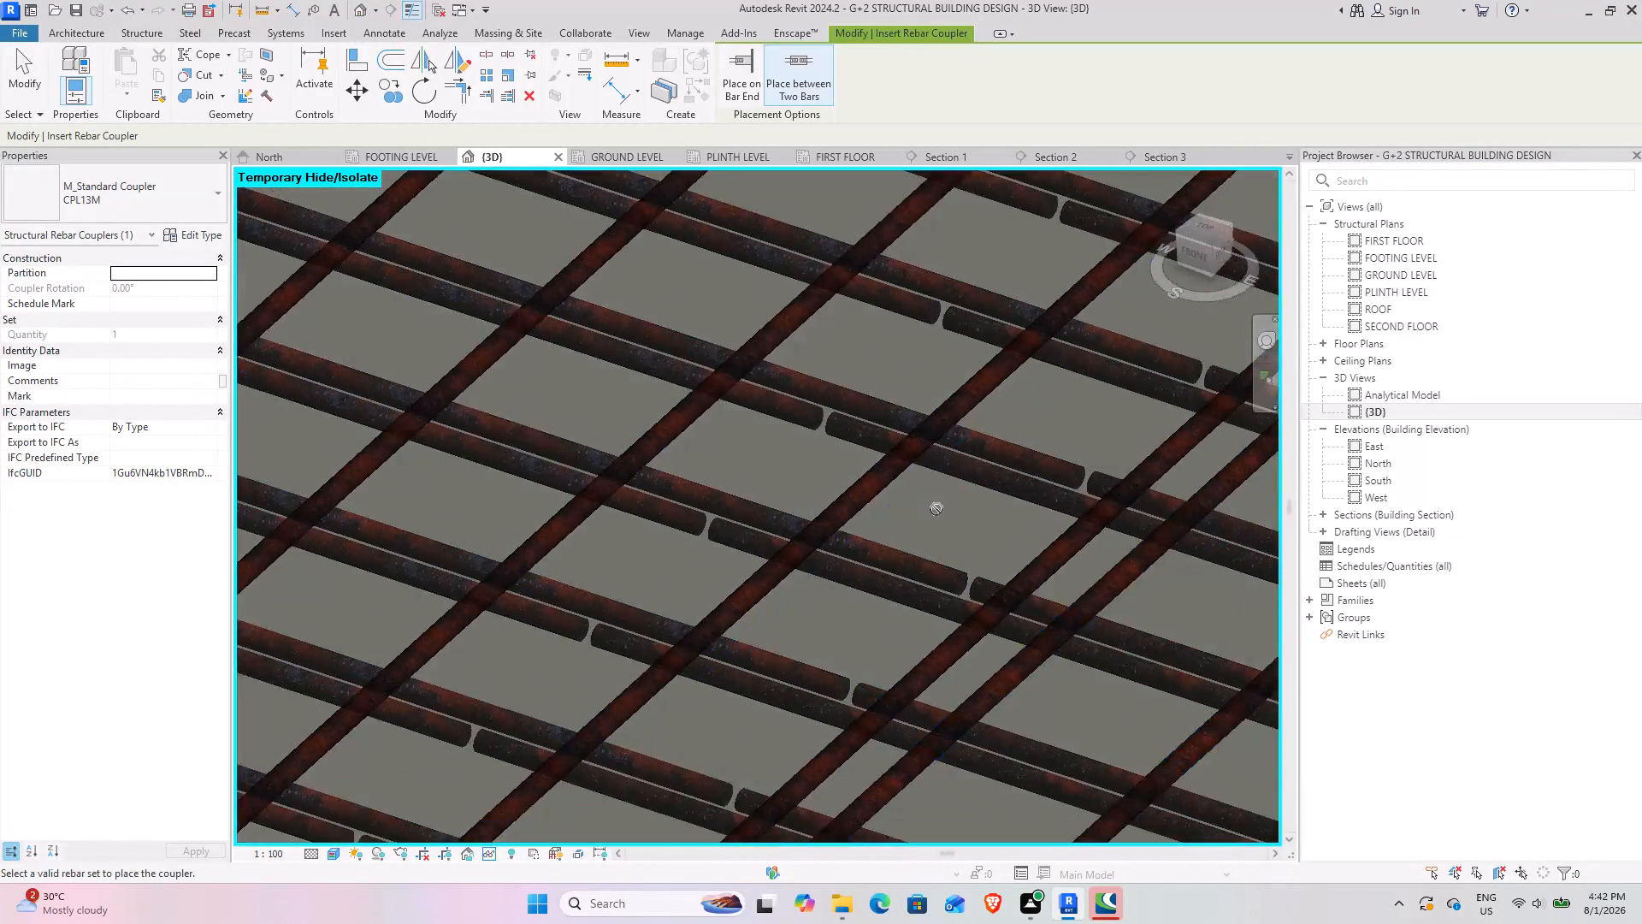
{"action": "scroll", "coordinate": [936, 509], "scroll_direction": "down", "scroll_amount": 11}
{"action": "middle_click_drag", "start_coordinate": [812, 617], "coordinate": [911, 619]}
{"action": "middle_click_drag", "start_coordinate": [912, 622], "coordinate": [930, 618], "text": "shift"}
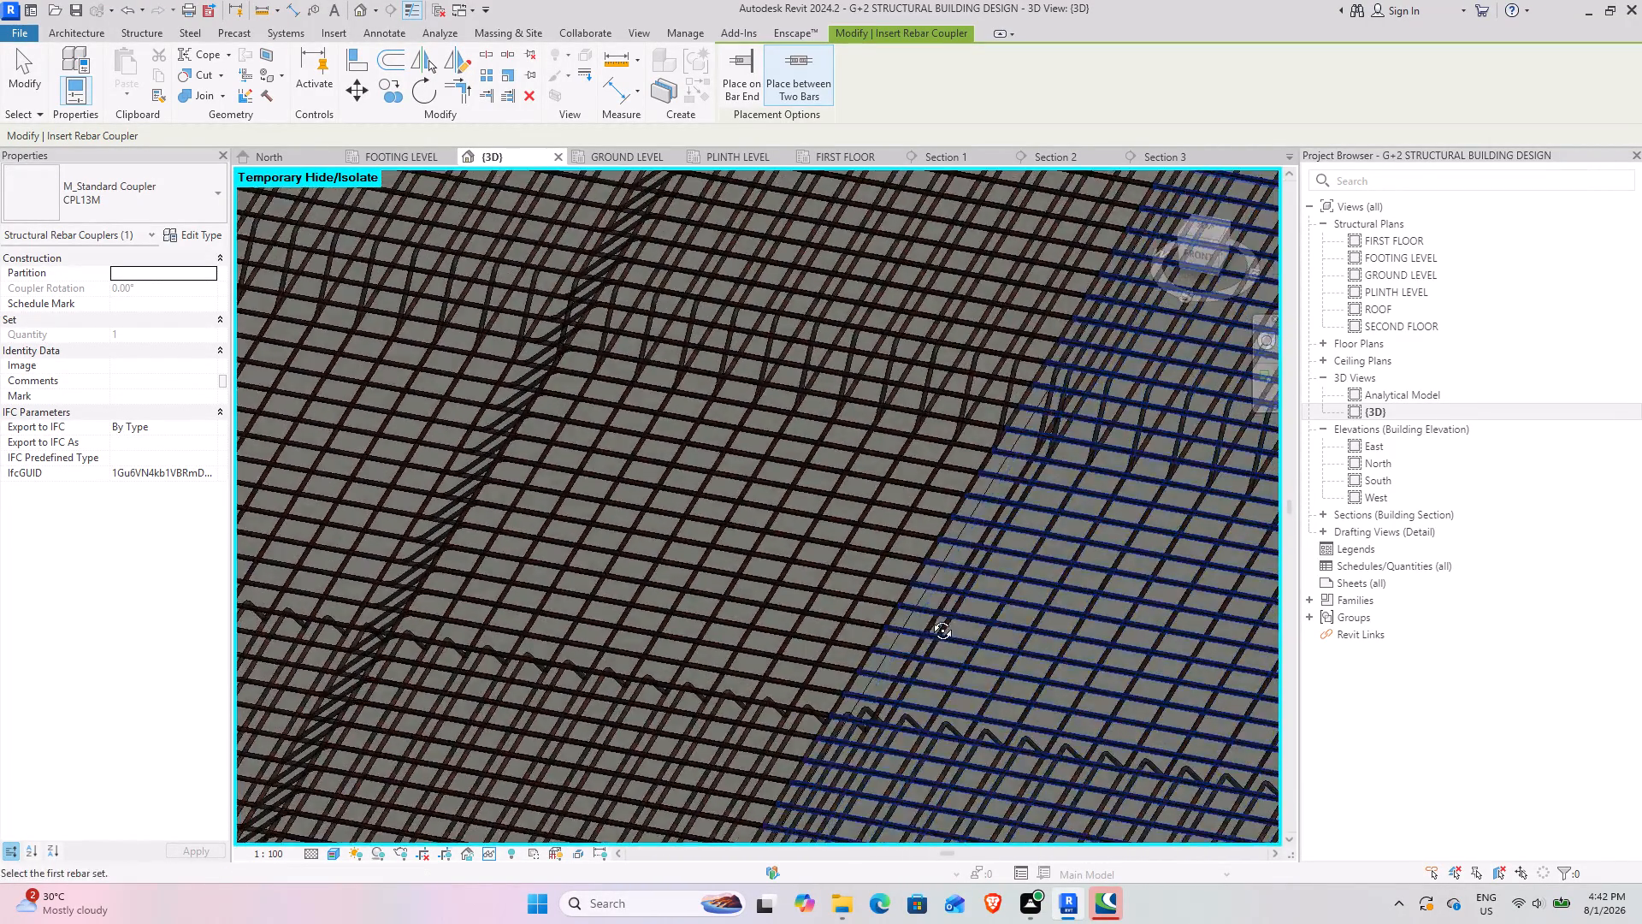
{"action": "middle_click_drag", "start_coordinate": [930, 618], "coordinate": [993, 627], "text": "shift"}
{"action": "scroll", "coordinate": [894, 609], "scroll_direction": "up", "scroll_amount": 13}
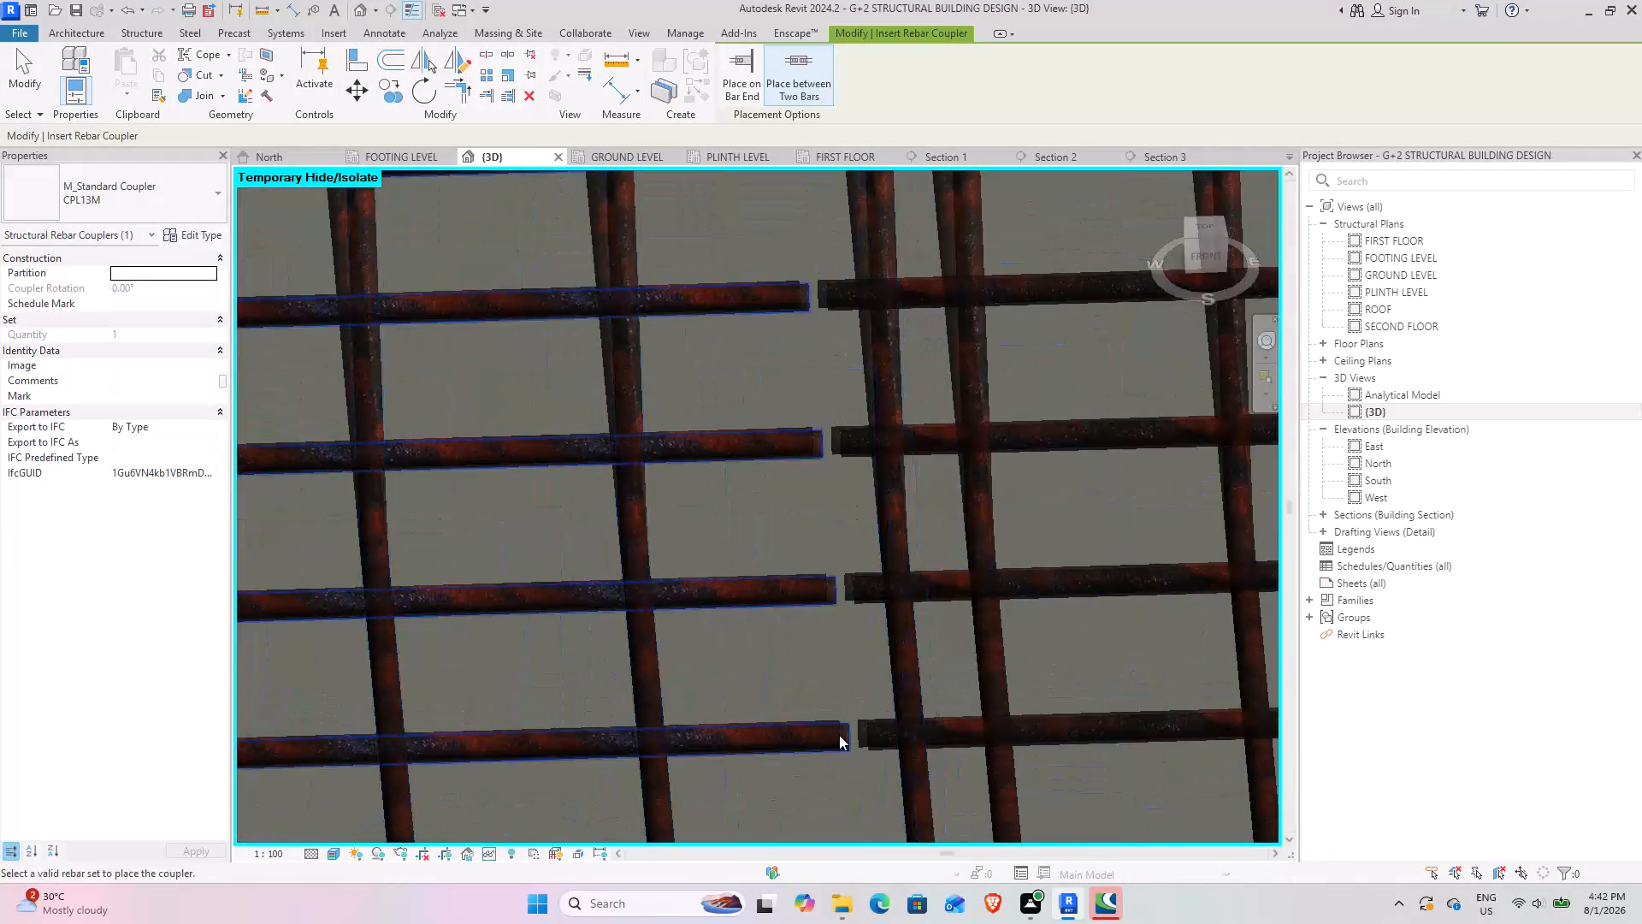
{"action": "left_click", "coordinate": [865, 739]}
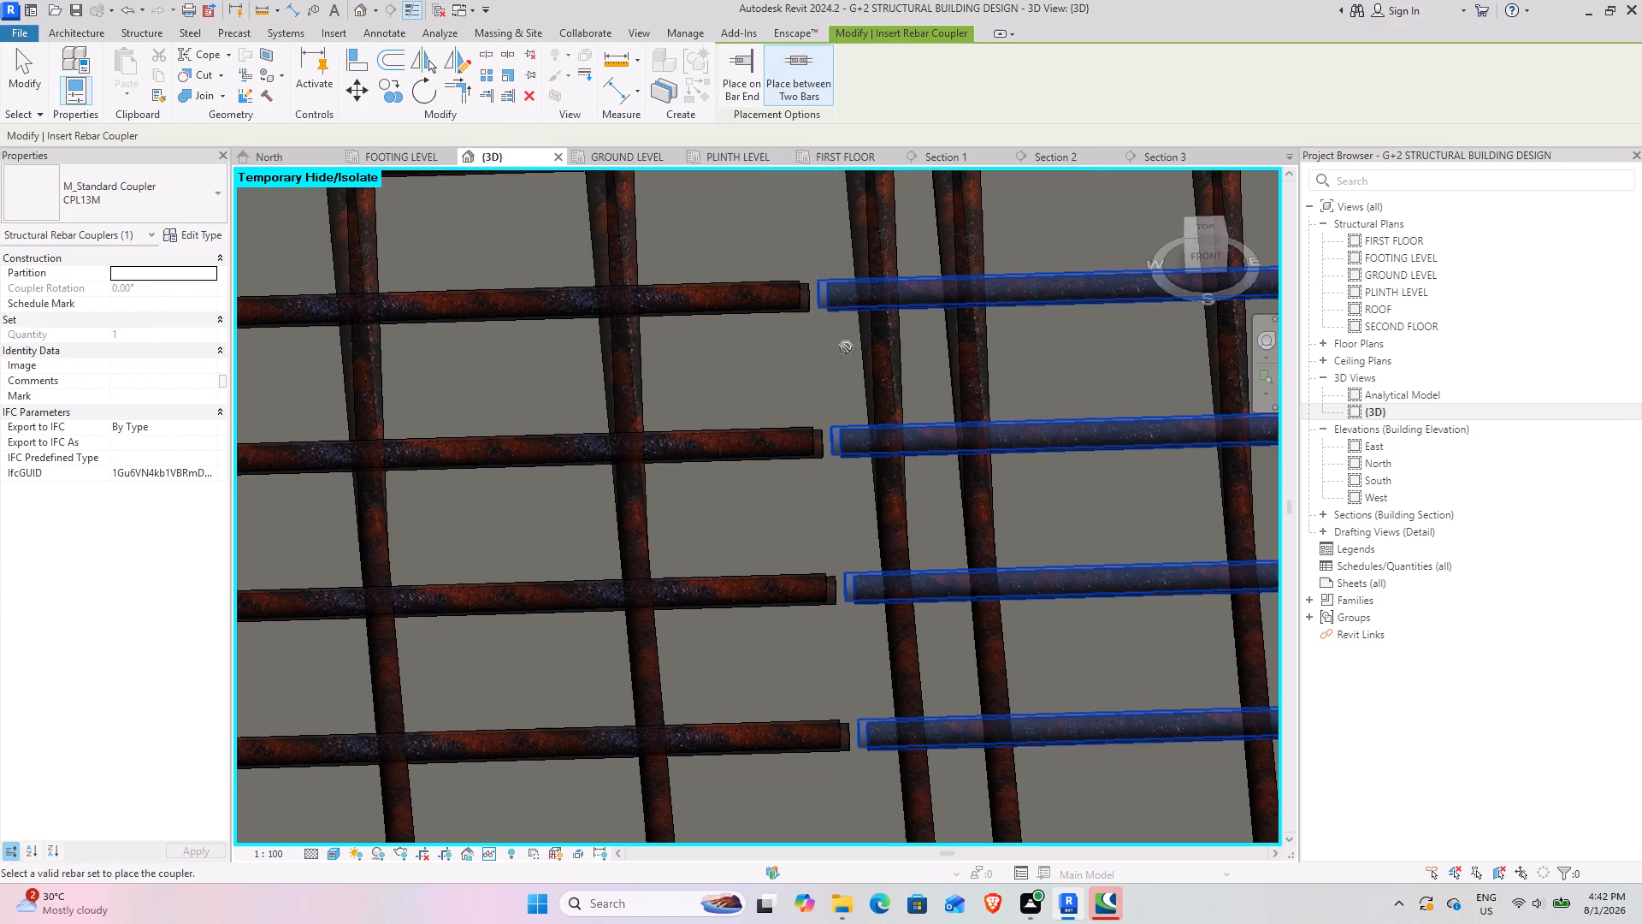
{"action": "scroll", "coordinate": [900, 423], "scroll_direction": "down", "scroll_amount": 11}
{"action": "middle_click_drag", "start_coordinate": [950, 508], "coordinate": [877, 475]}
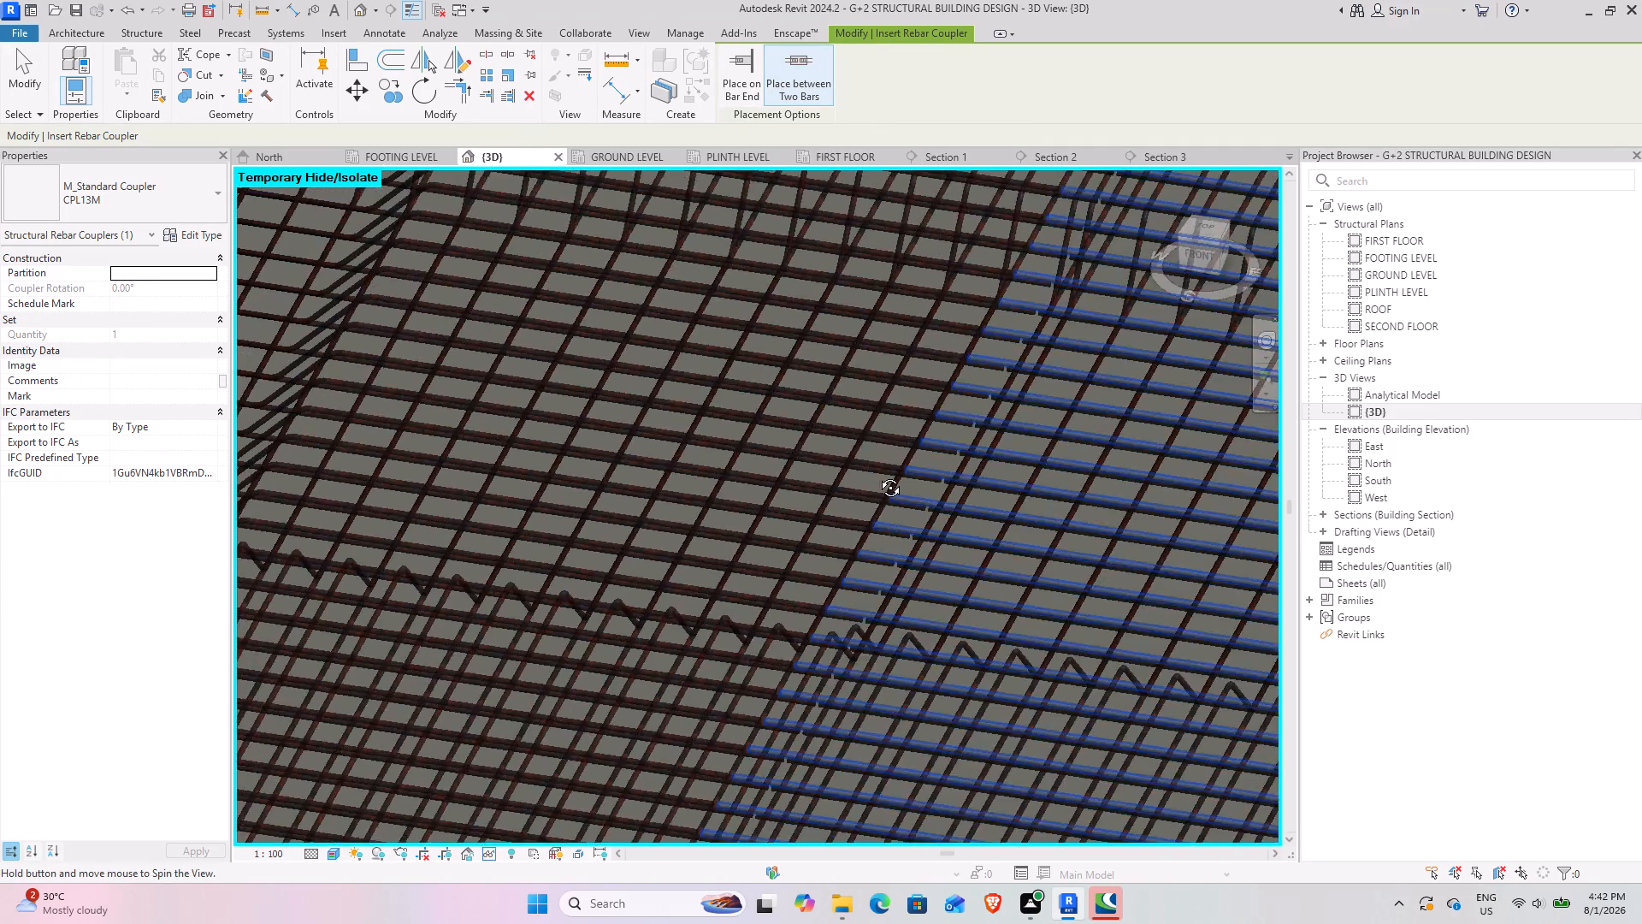
{"action": "middle_click_drag", "start_coordinate": [877, 475], "coordinate": [922, 429]}
{"action": "middle_click_drag", "start_coordinate": [924, 603], "coordinate": [963, 377]}
{"action": "scroll", "coordinate": [954, 435], "scroll_direction": "down", "scroll_amount": 4}
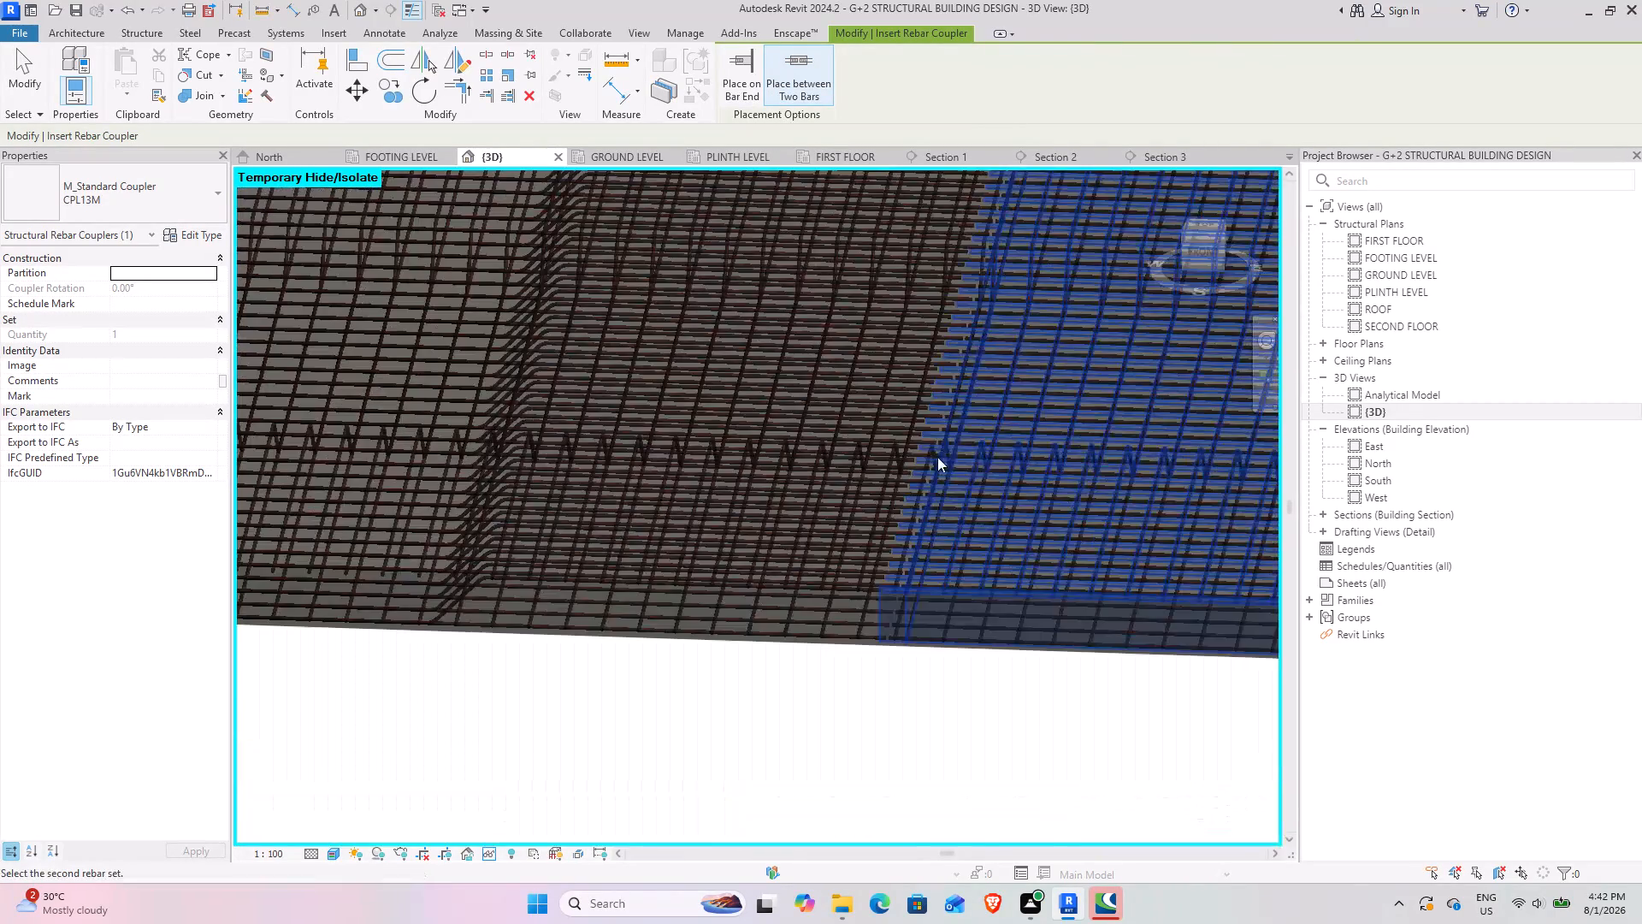
{"action": "scroll", "coordinate": [937, 457], "scroll_direction": "down", "scroll_amount": 3}
{"action": "double_click", "coordinate": [883, 685]}
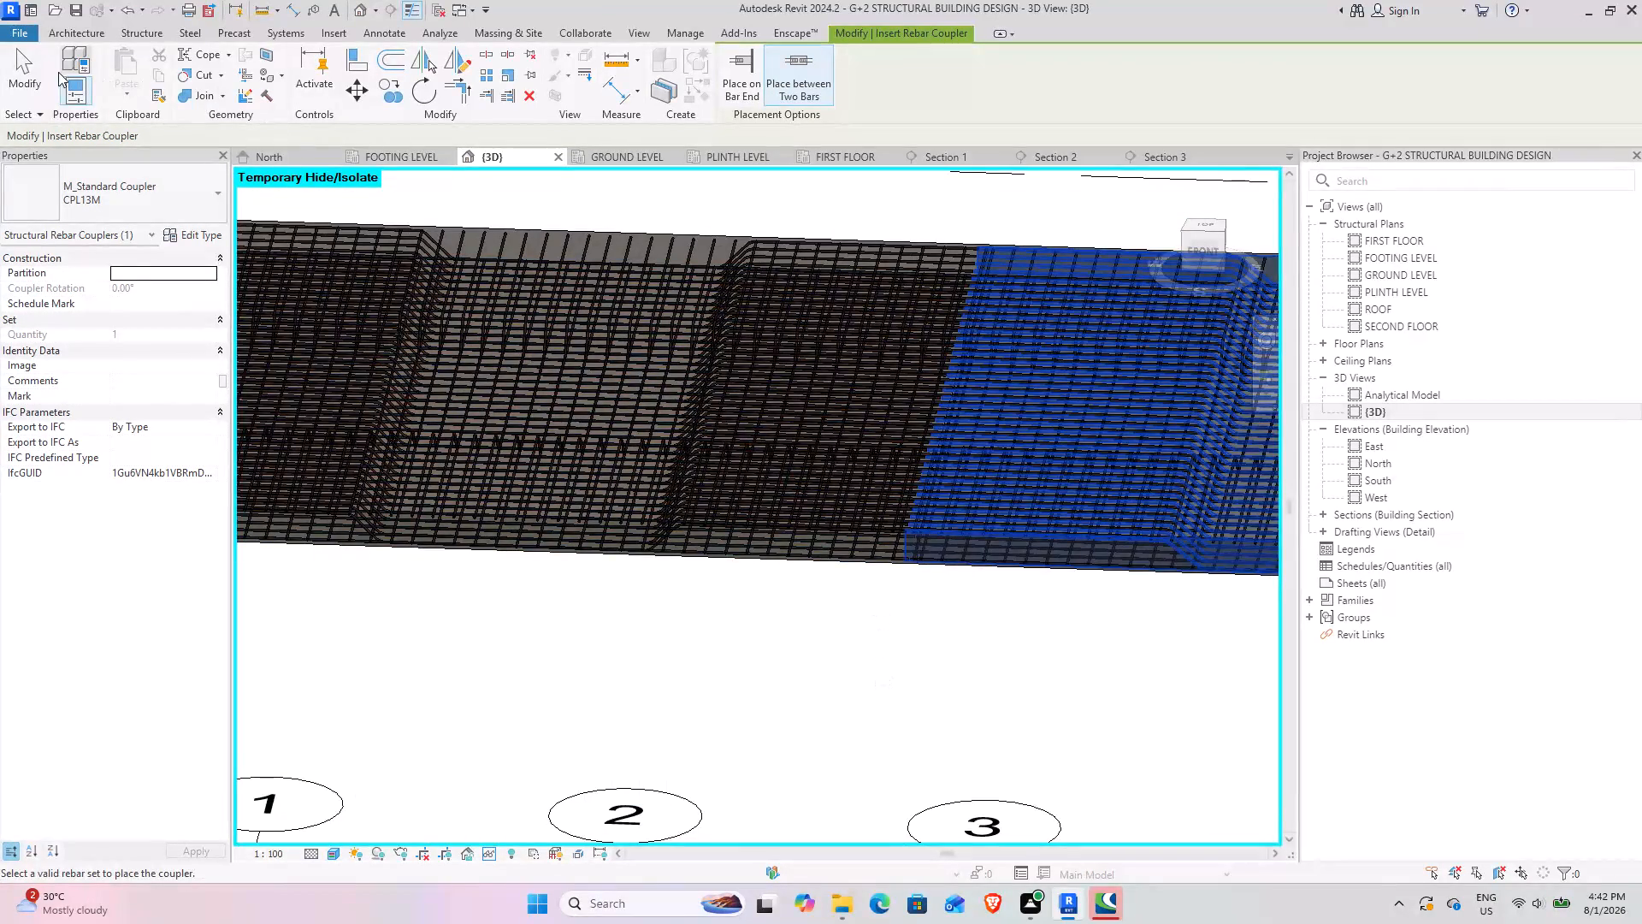
{"action": "left_click", "coordinate": [24, 71]}
{"action": "scroll", "coordinate": [965, 461], "scroll_direction": "up", "scroll_amount": 4}
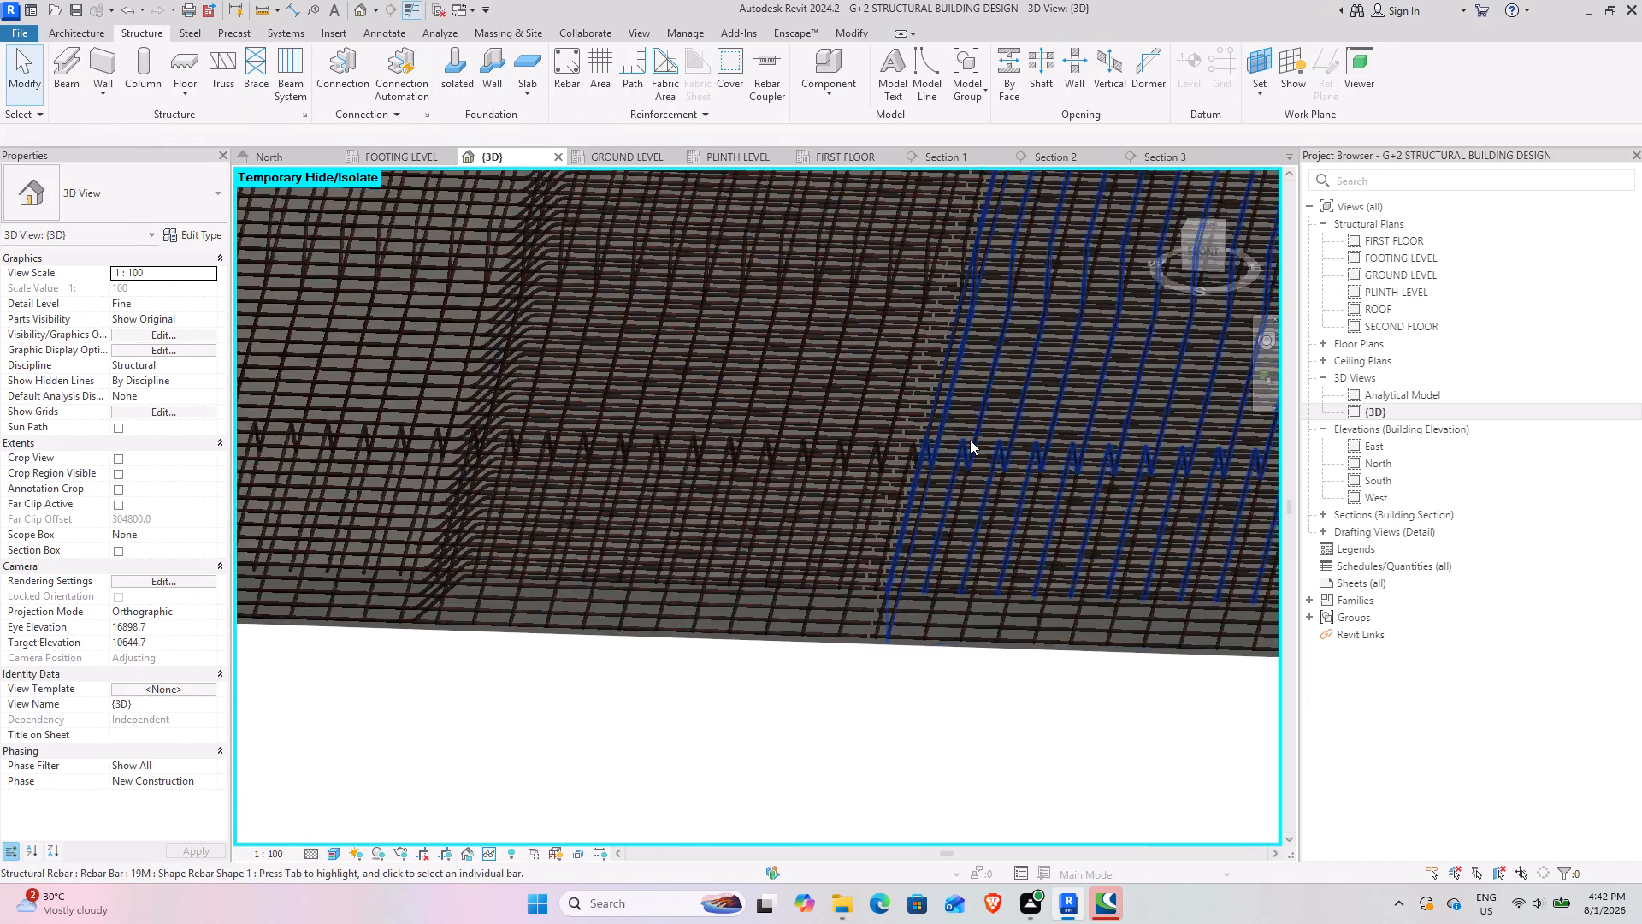
{"action": "scroll", "coordinate": [970, 440], "scroll_direction": "up", "scroll_amount": 18}
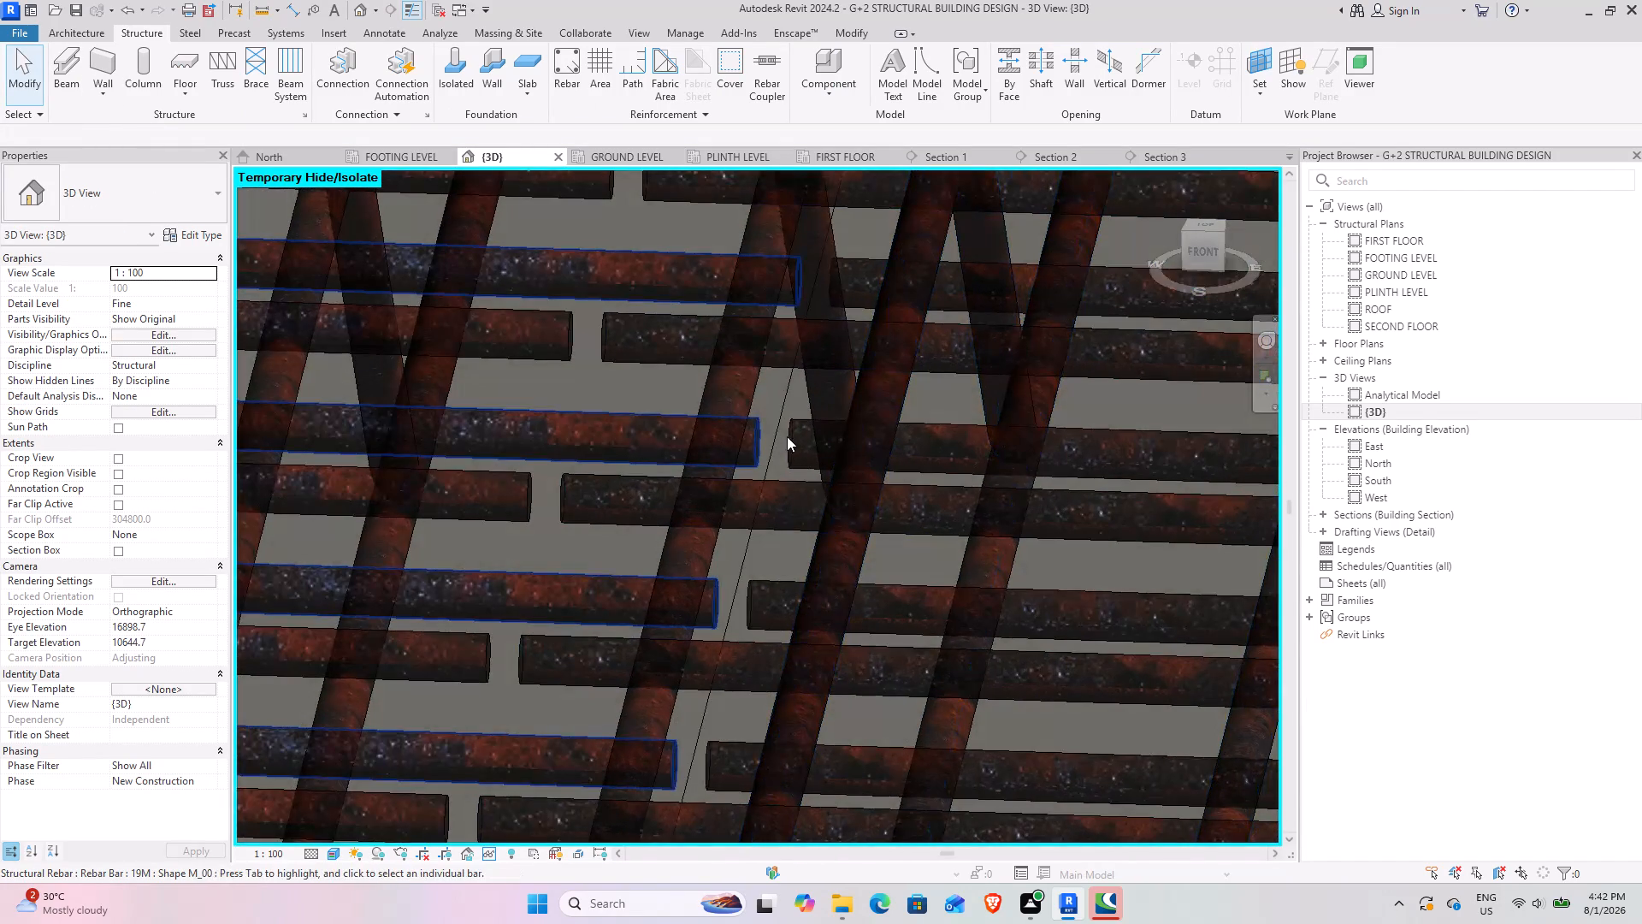
{"action": "left_click", "coordinate": [787, 436]}
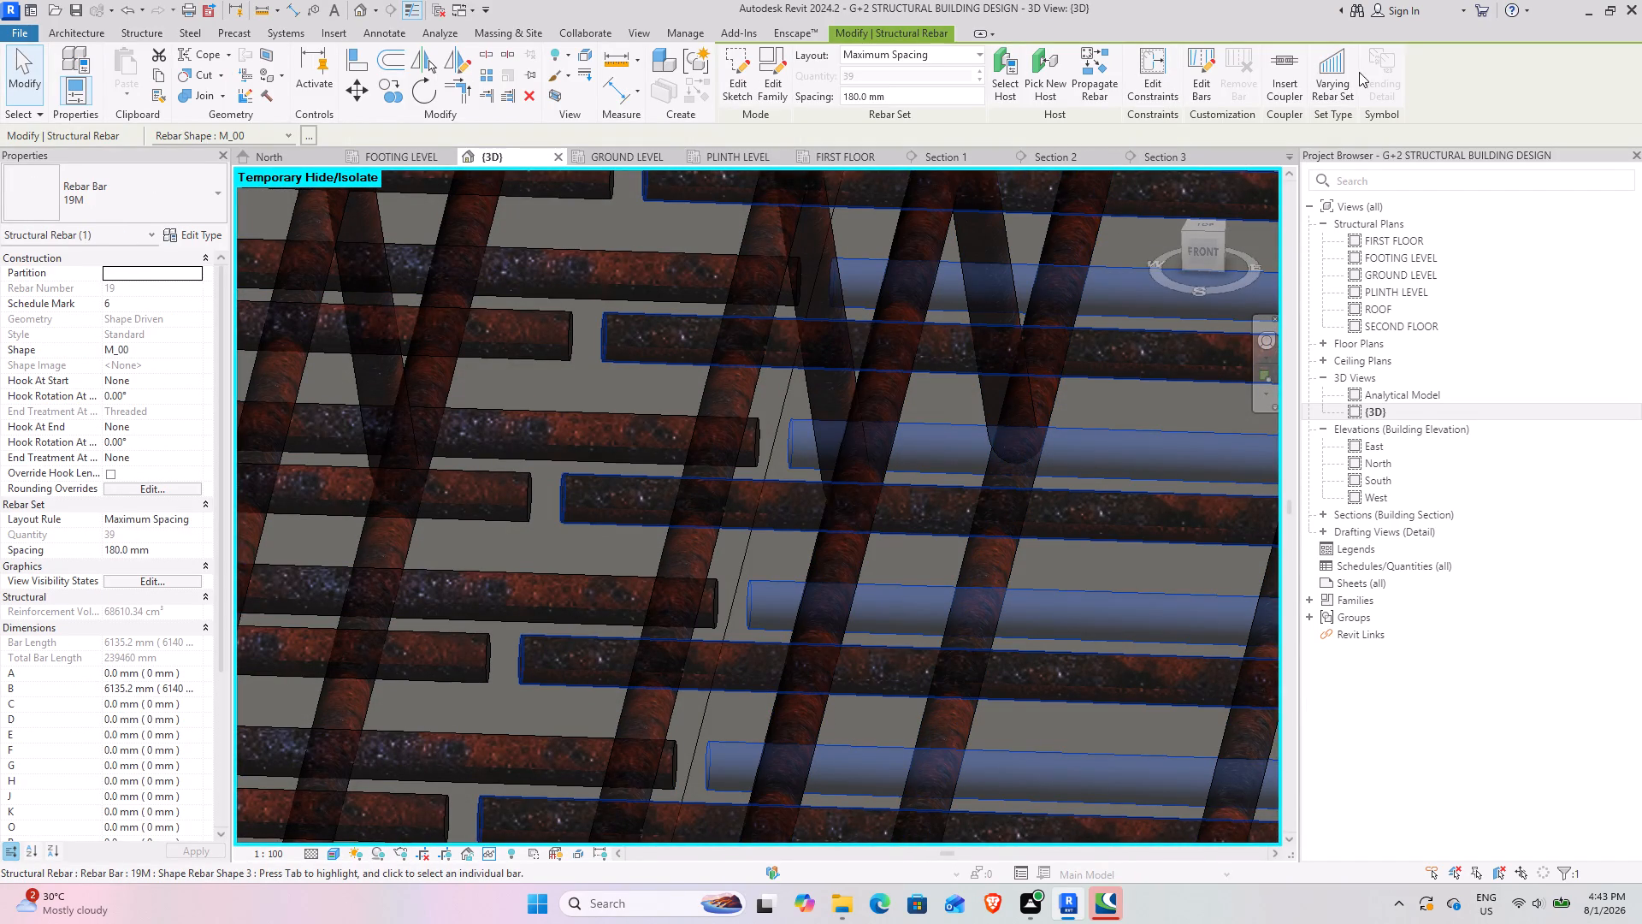
{"action": "scroll", "coordinate": [746, 402], "scroll_direction": "up", "scroll_amount": 4}
{"action": "scroll", "coordinate": [805, 437], "scroll_direction": "down", "scroll_amount": 6}
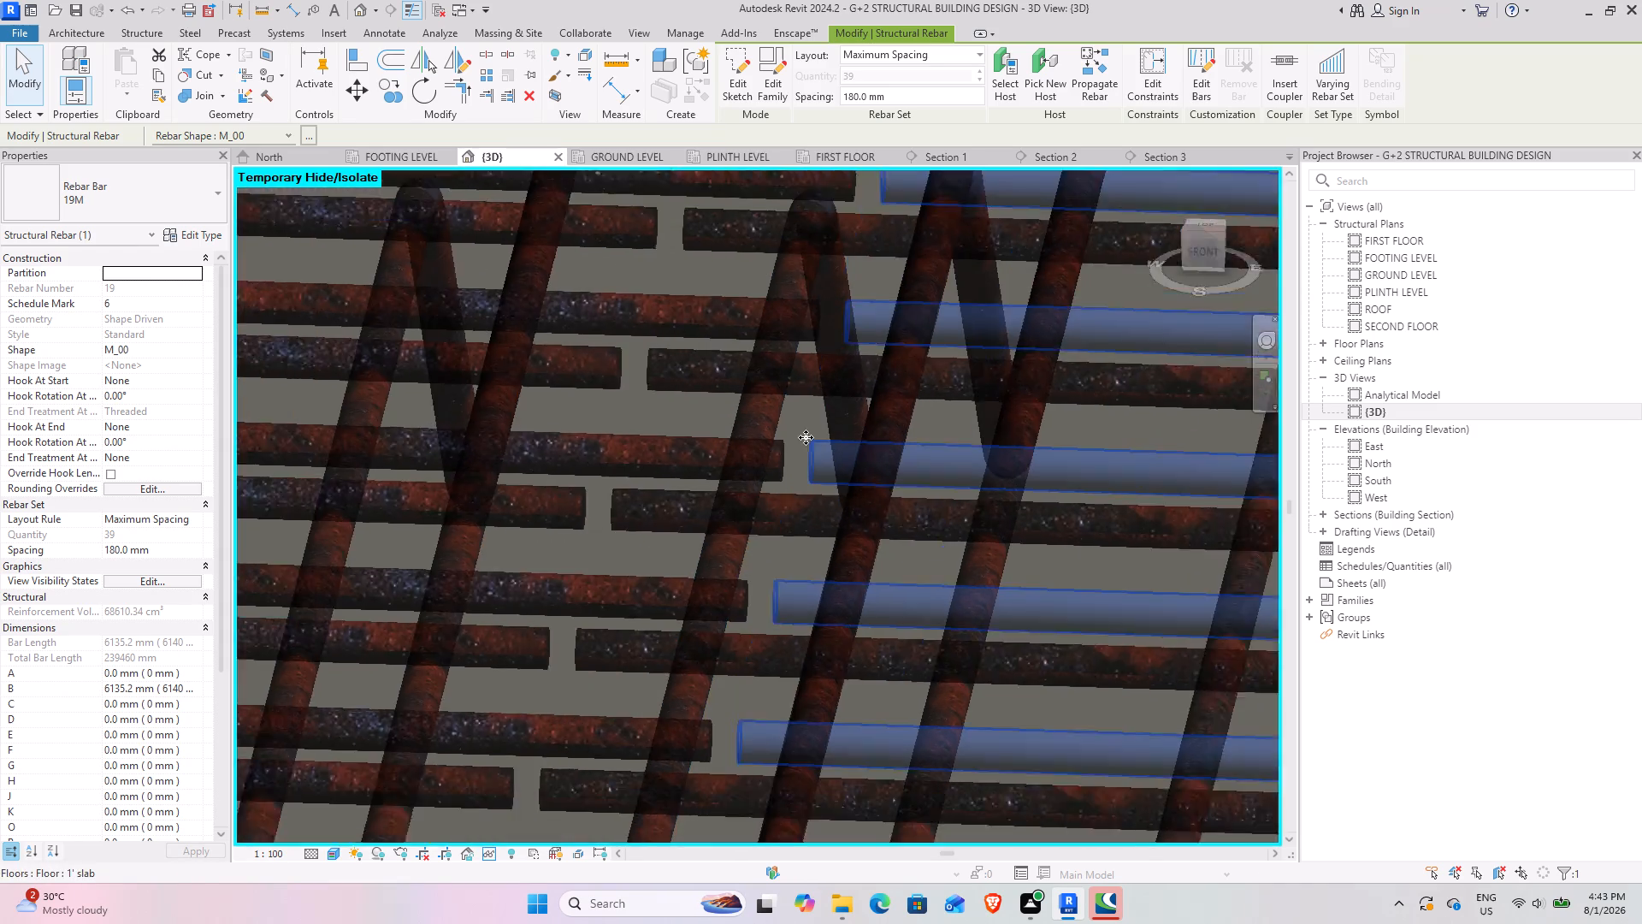
{"action": "scroll", "coordinate": [806, 437], "scroll_direction": "down", "scroll_amount": 12}
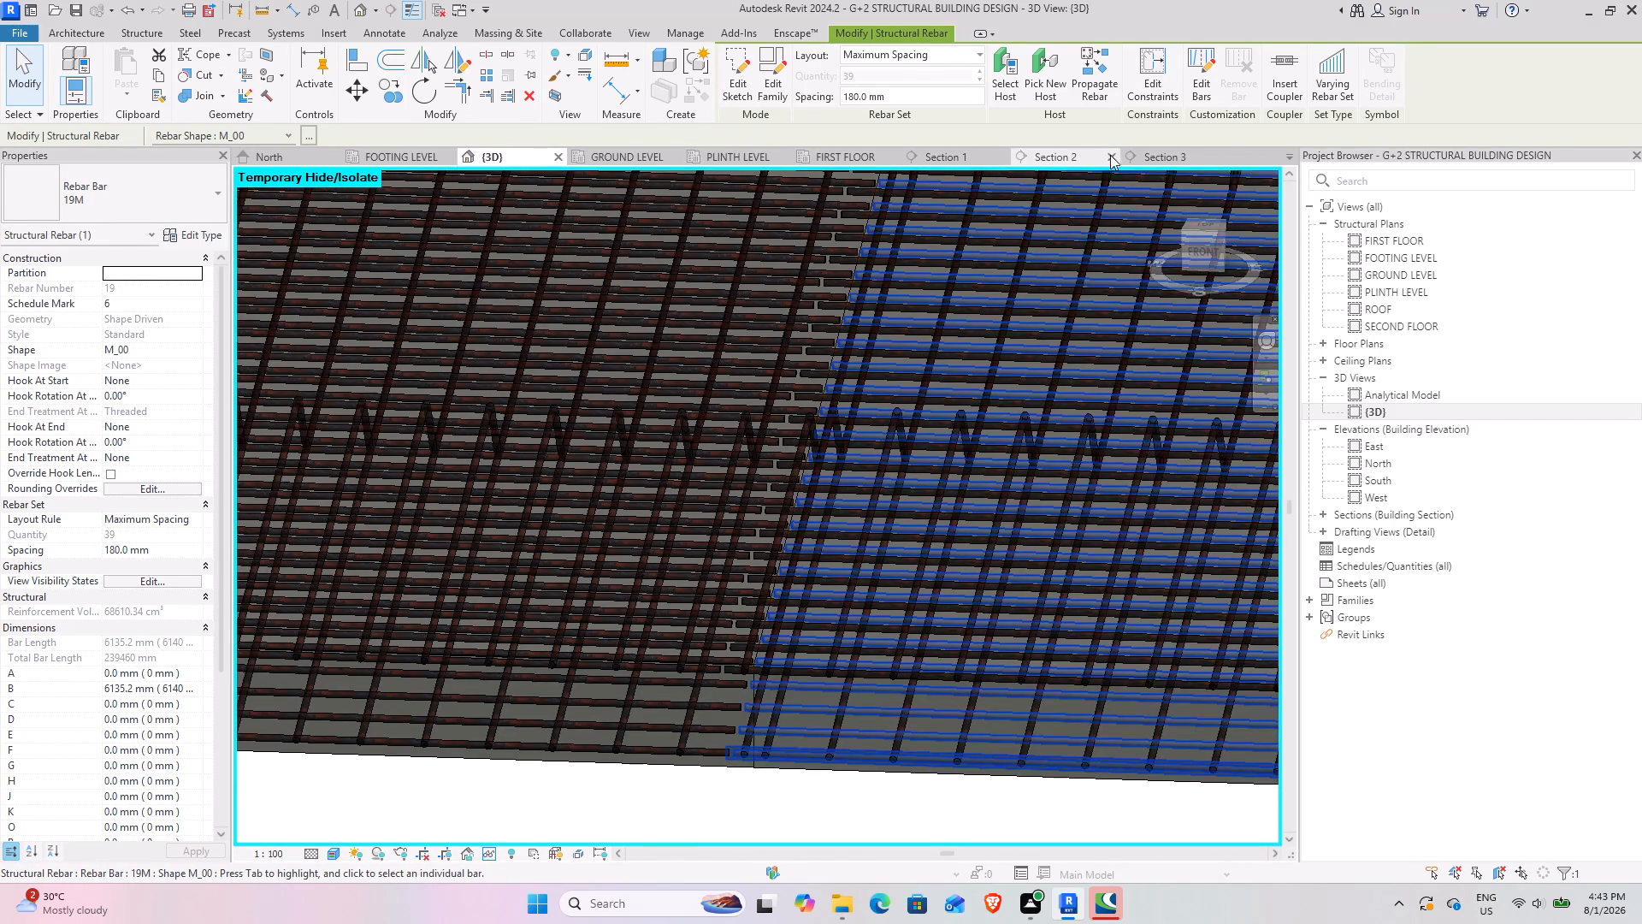
In Section 2, set the bottom CPL19M coupler set's view visibility states to show it unobscured in the {3D} view.
{"action": "left_click", "coordinate": [1054, 161]}
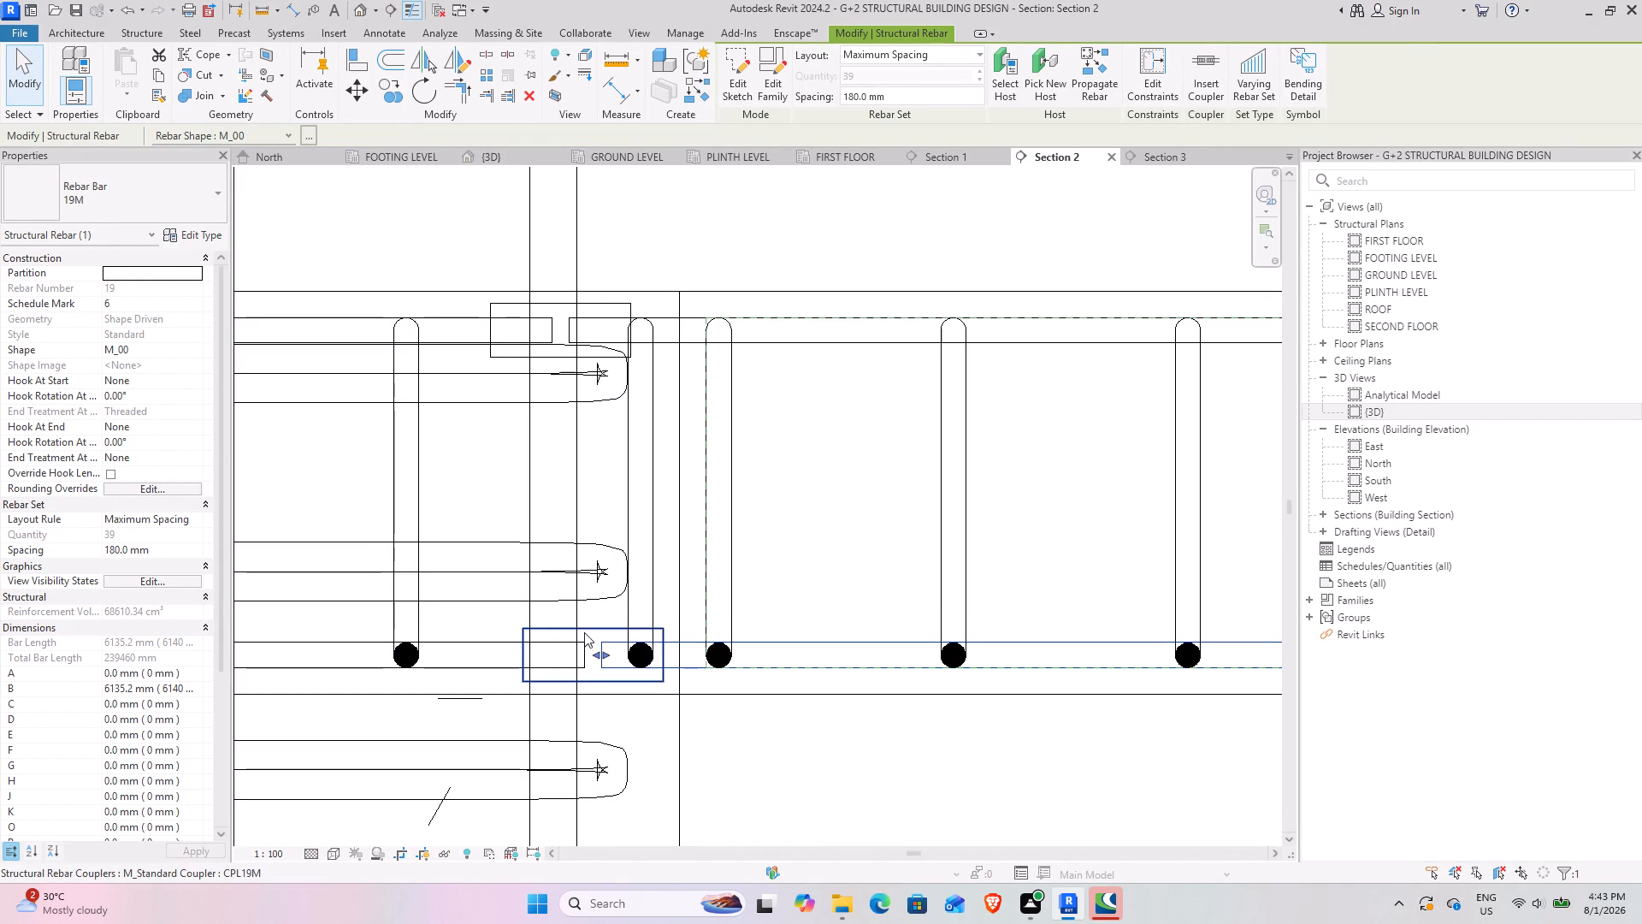
{"action": "left_click", "coordinate": [584, 632]}
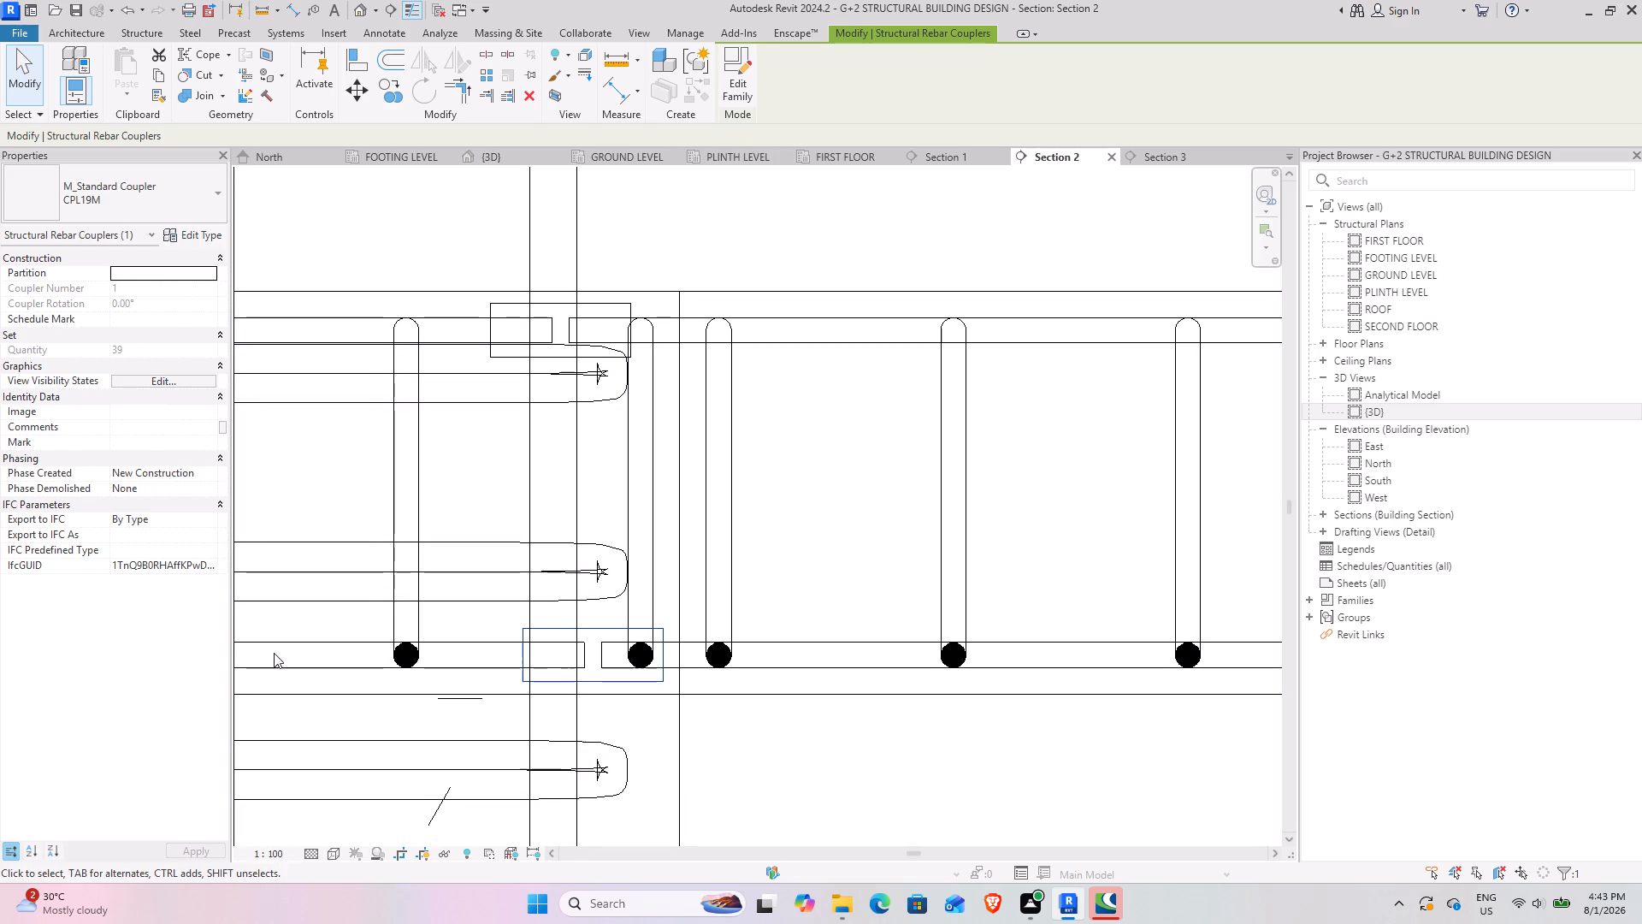
{"action": "left_click", "coordinate": [168, 383]}
{"action": "left_click", "coordinate": [959, 409]}
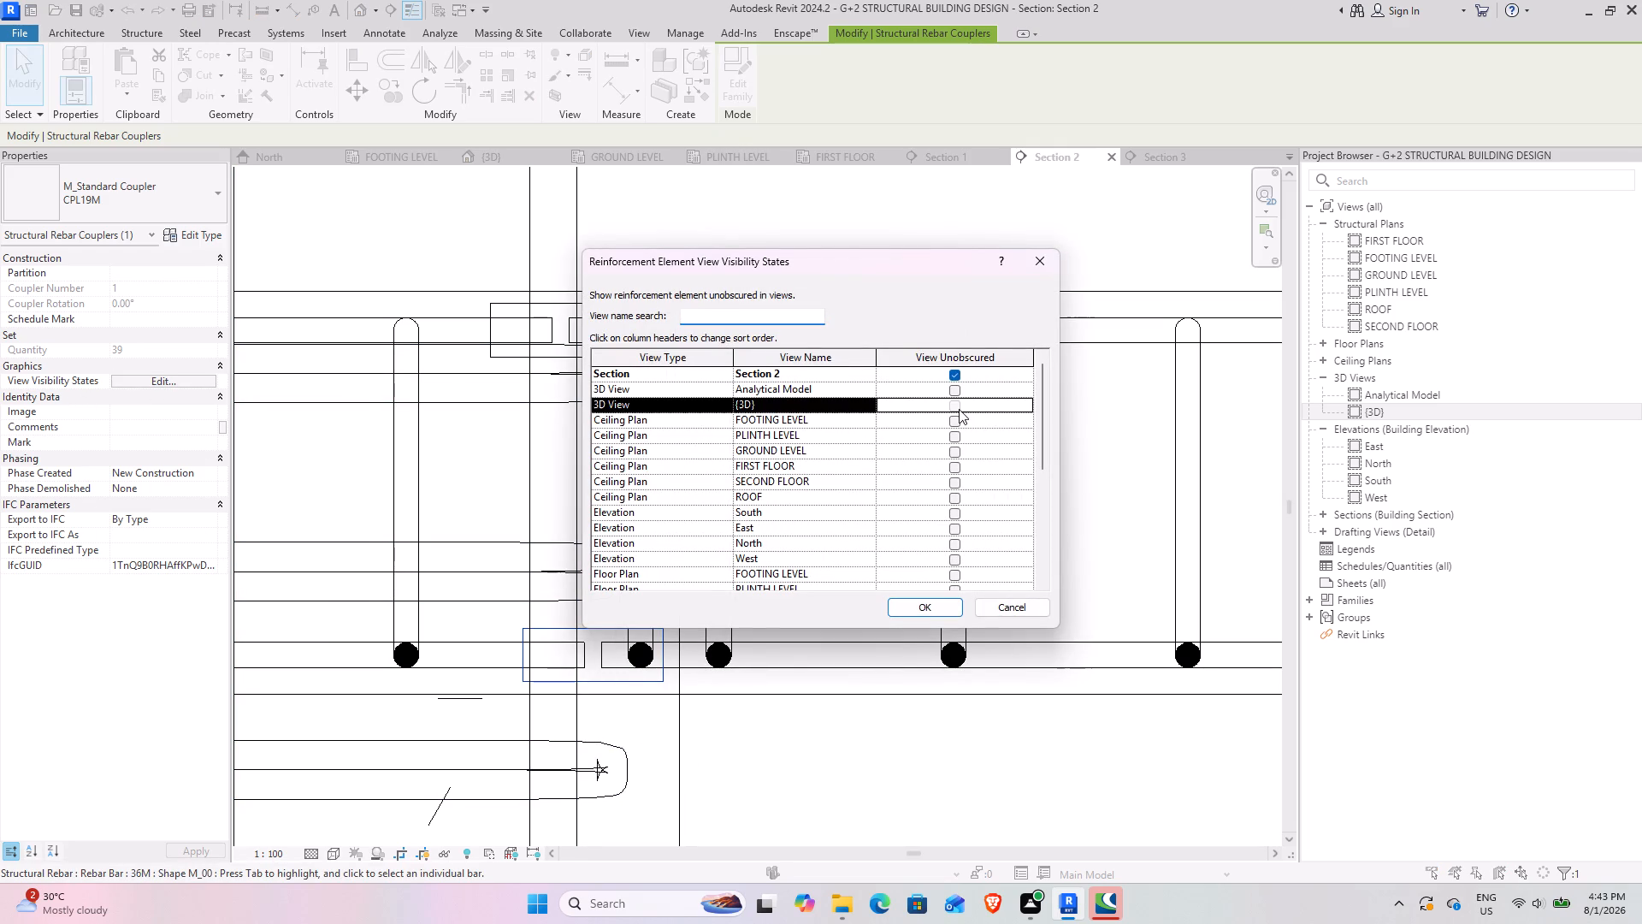
Apply the view visibility states chosen for the bottom CPL19M coupler set.
{"action": "left_click", "coordinate": [928, 613]}
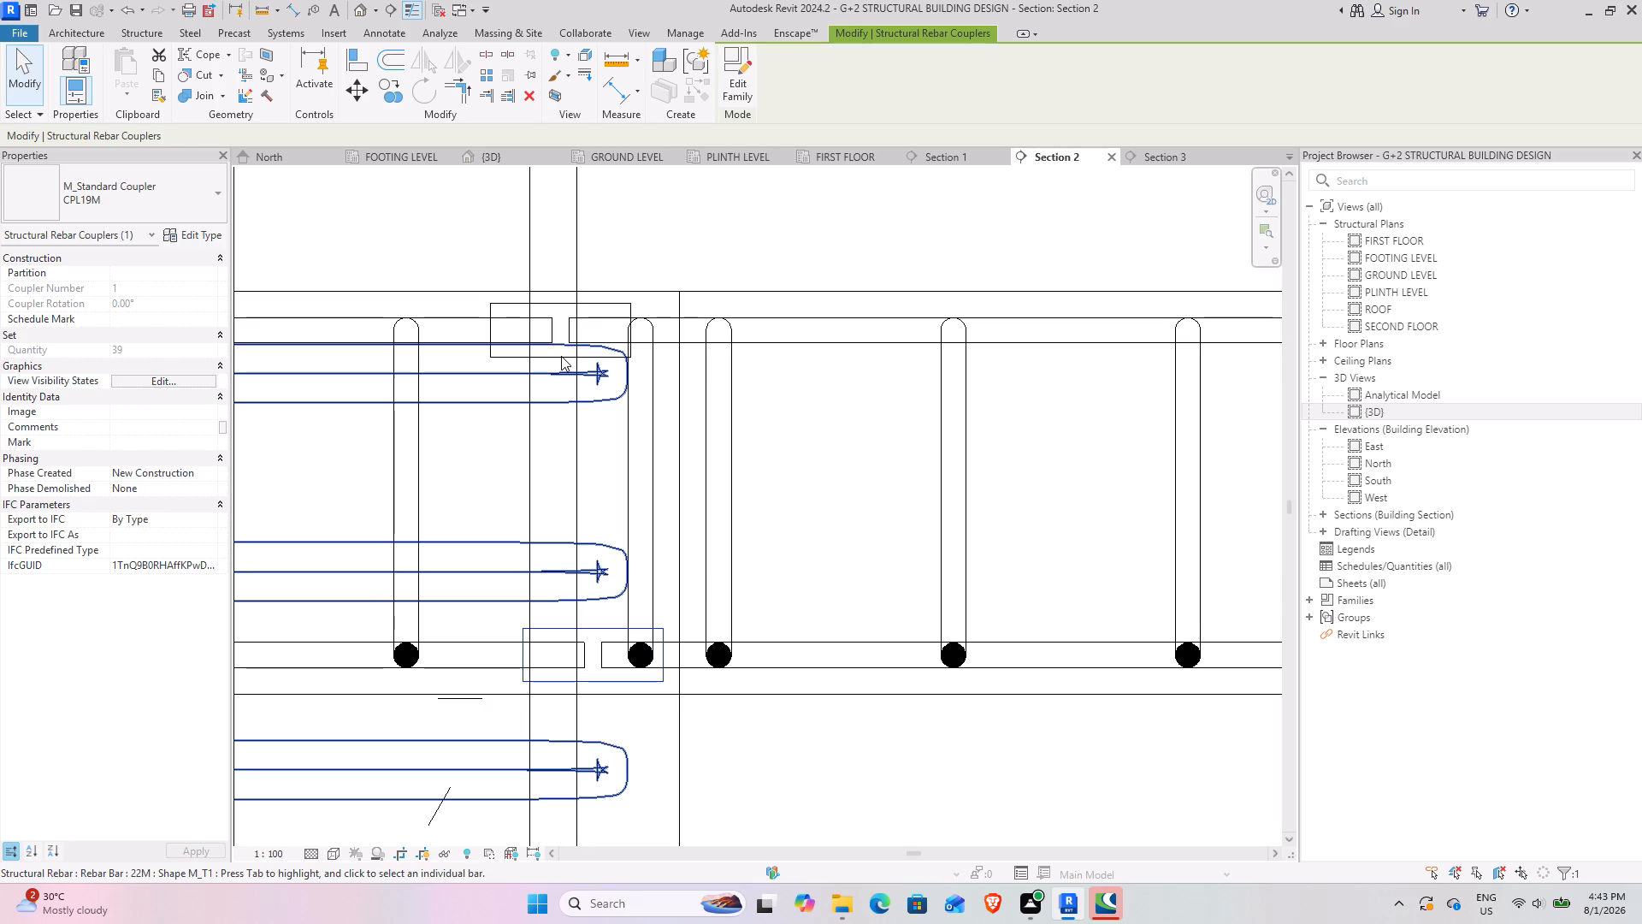
Set the top CPL19M coupler set's view visibility states to show it unobscured in the {3D} view.
{"action": "left_click", "coordinate": [601, 305]}
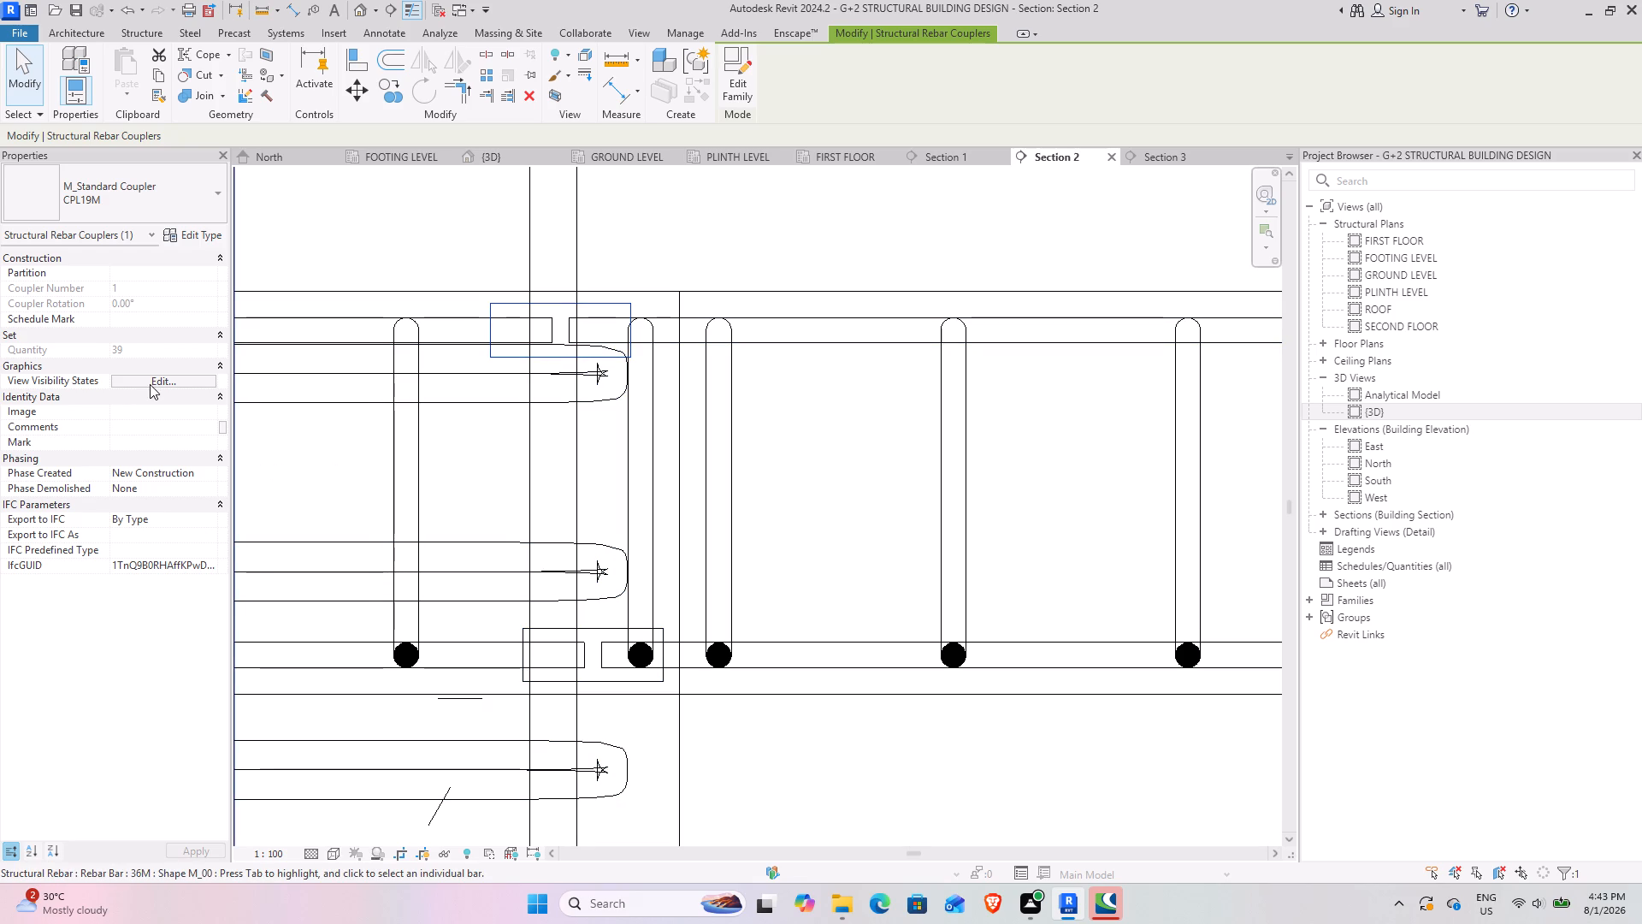
{"action": "left_click", "coordinate": [159, 378]}
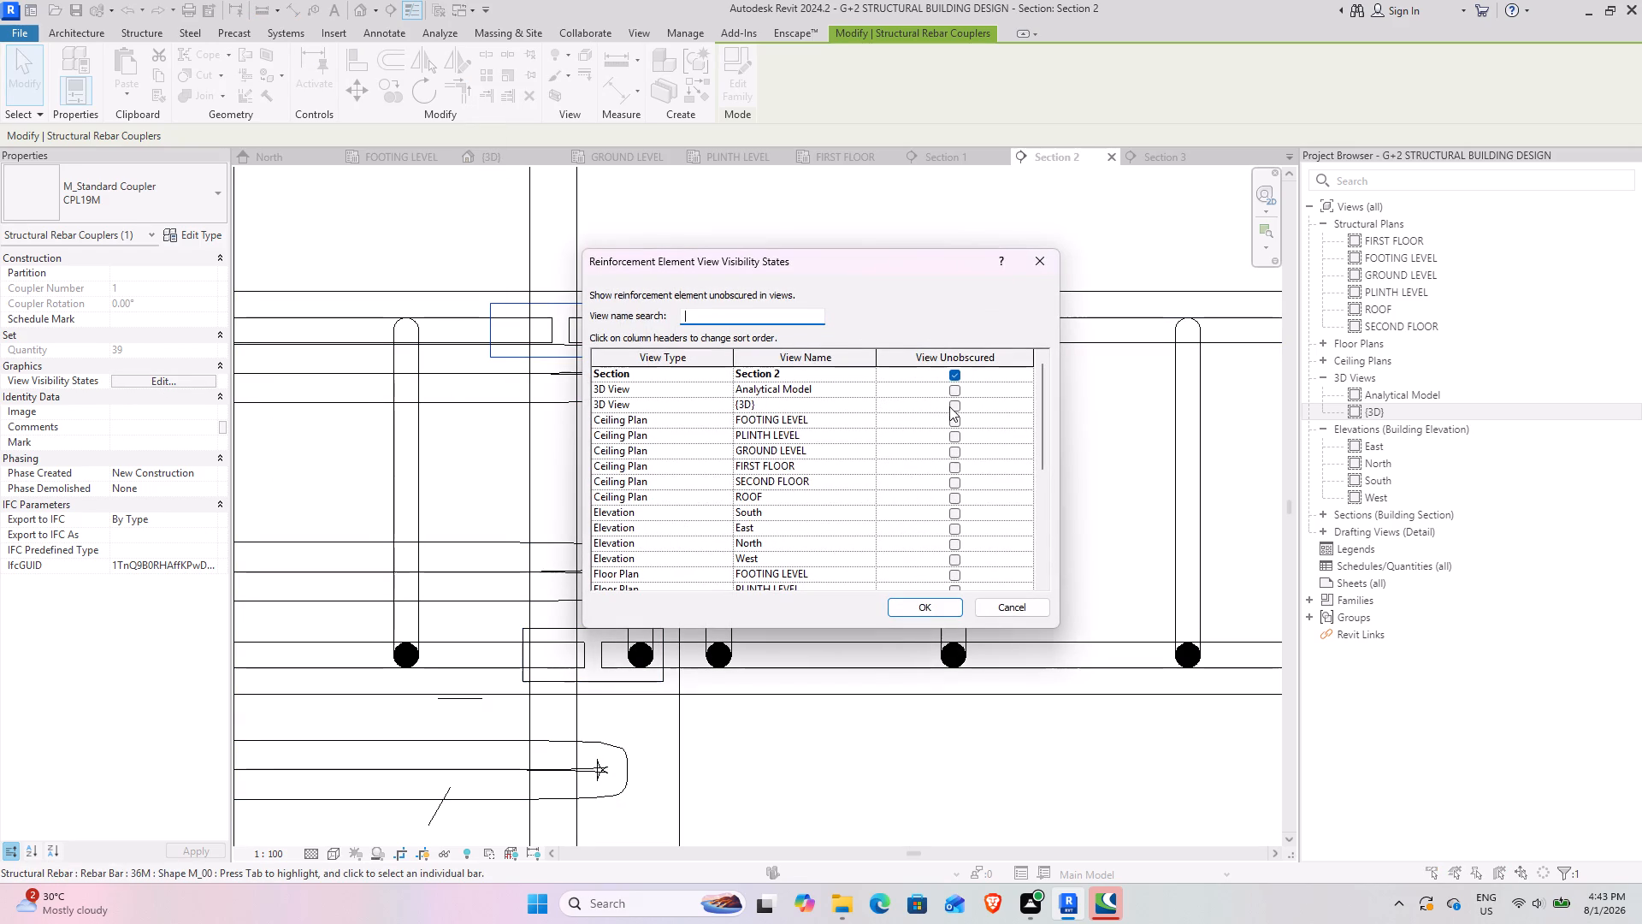
{"action": "left_click", "coordinate": [958, 399]}
{"action": "left_click", "coordinate": [954, 407]}
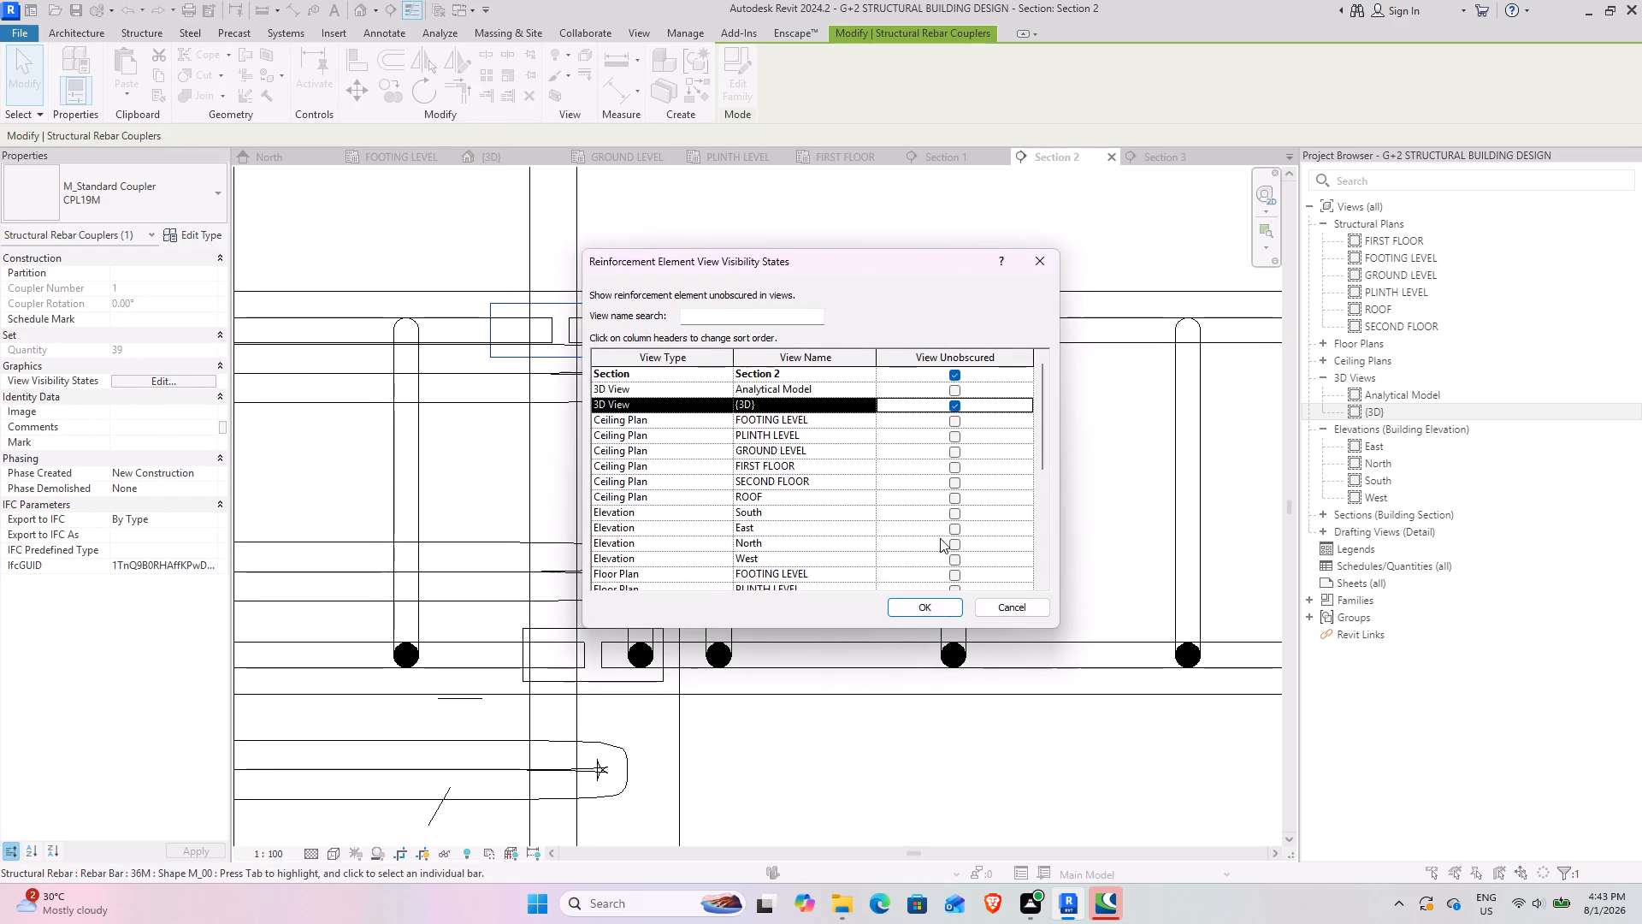
{"action": "left_click", "coordinate": [943, 602]}
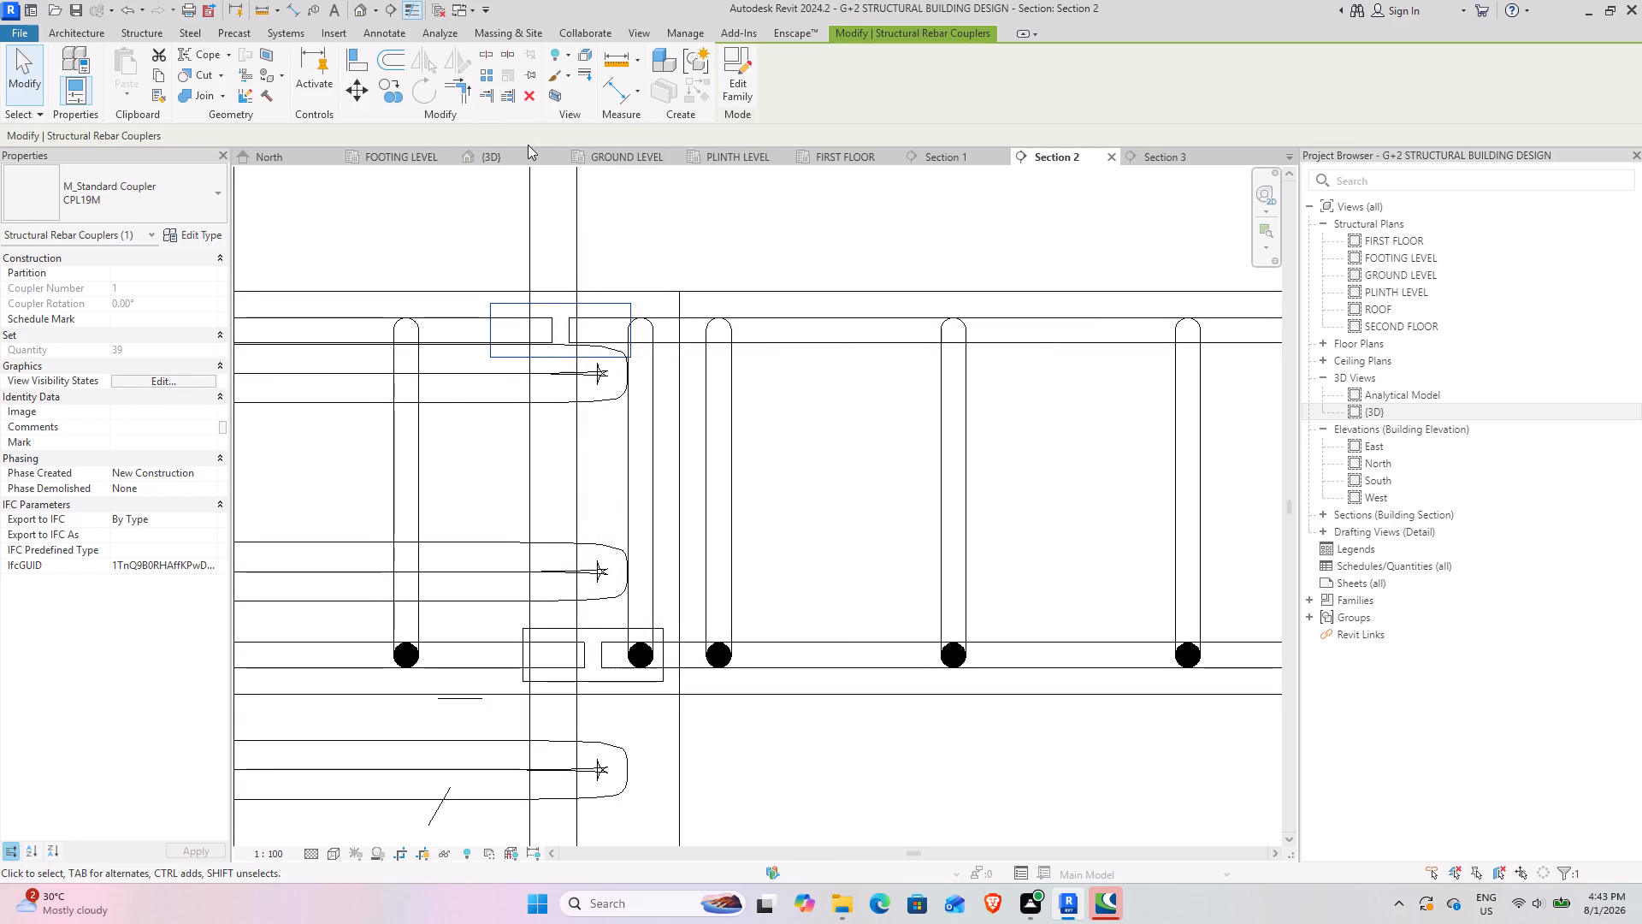
Examine the top and bottom coupler sets along the joint between the two reinforced slabs in the {3D} view.
{"action": "left_click", "coordinate": [522, 152]}
{"action": "left_click", "coordinate": [801, 779]}
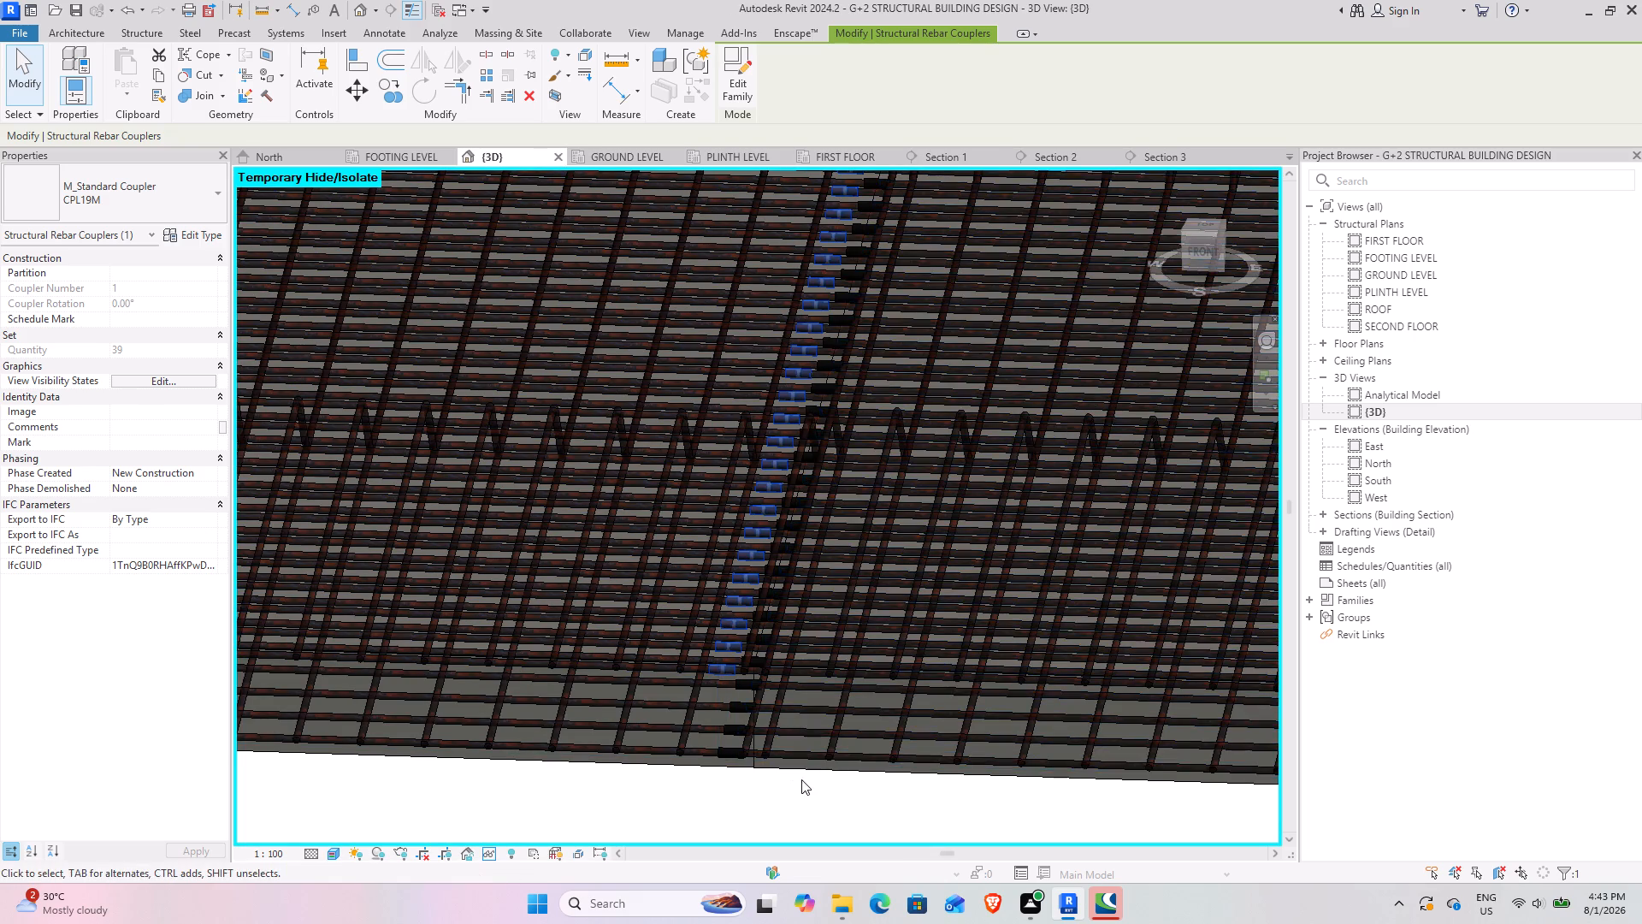
{"action": "scroll", "coordinate": [786, 523], "scroll_direction": "down", "scroll_amount": 3}
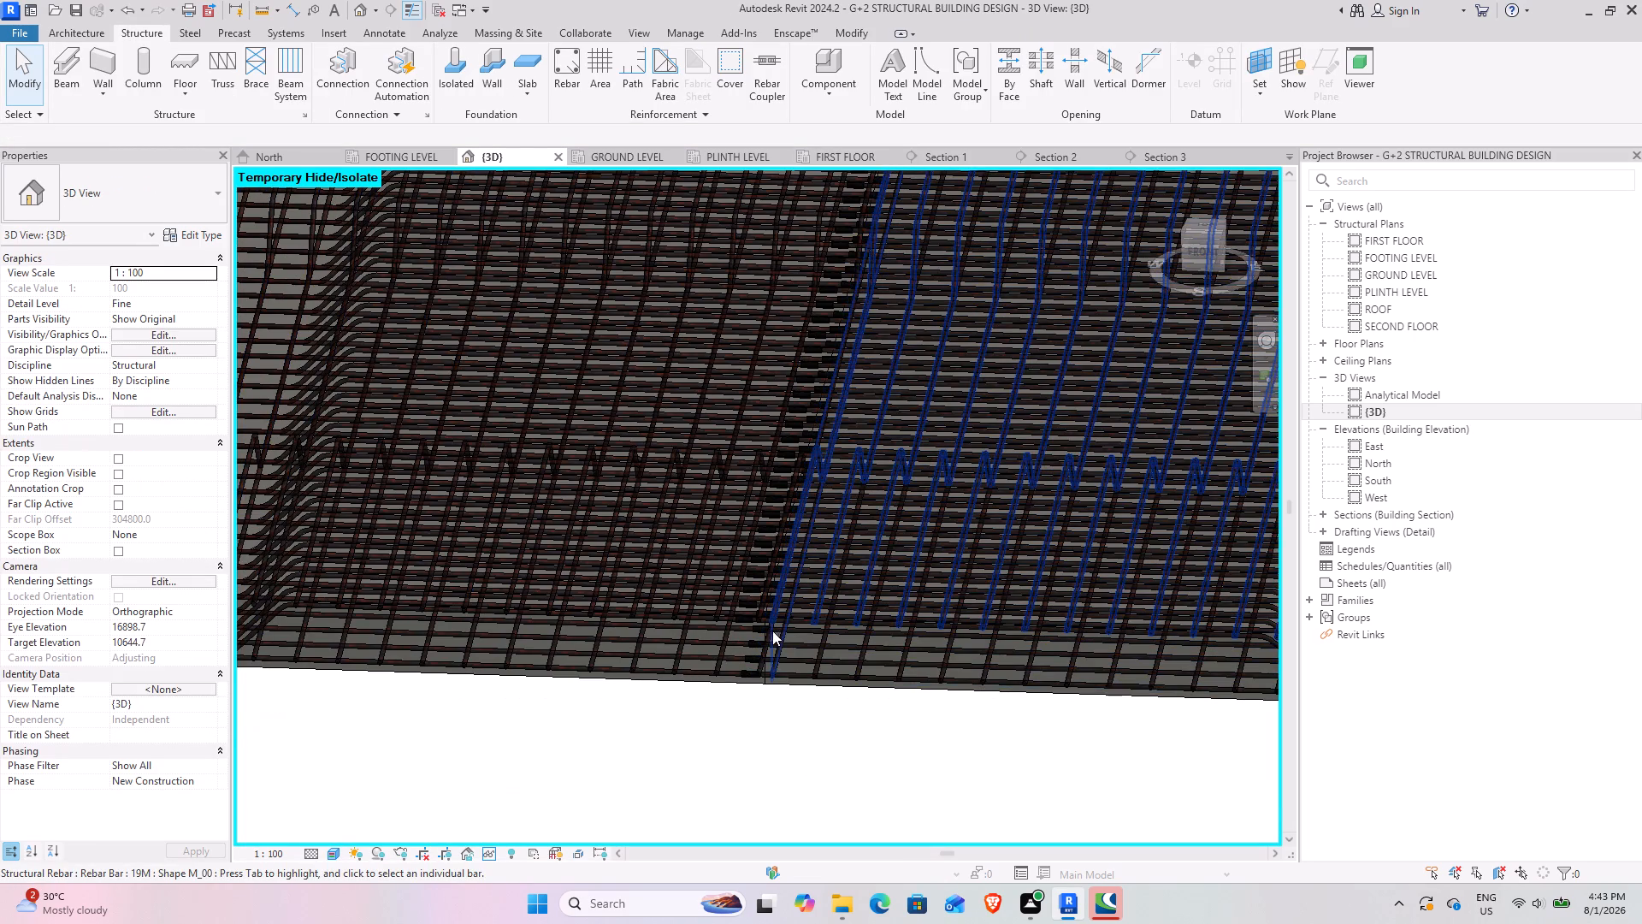
{"action": "middle_click_drag", "start_coordinate": [724, 566], "coordinate": [707, 617], "text": "shift"}
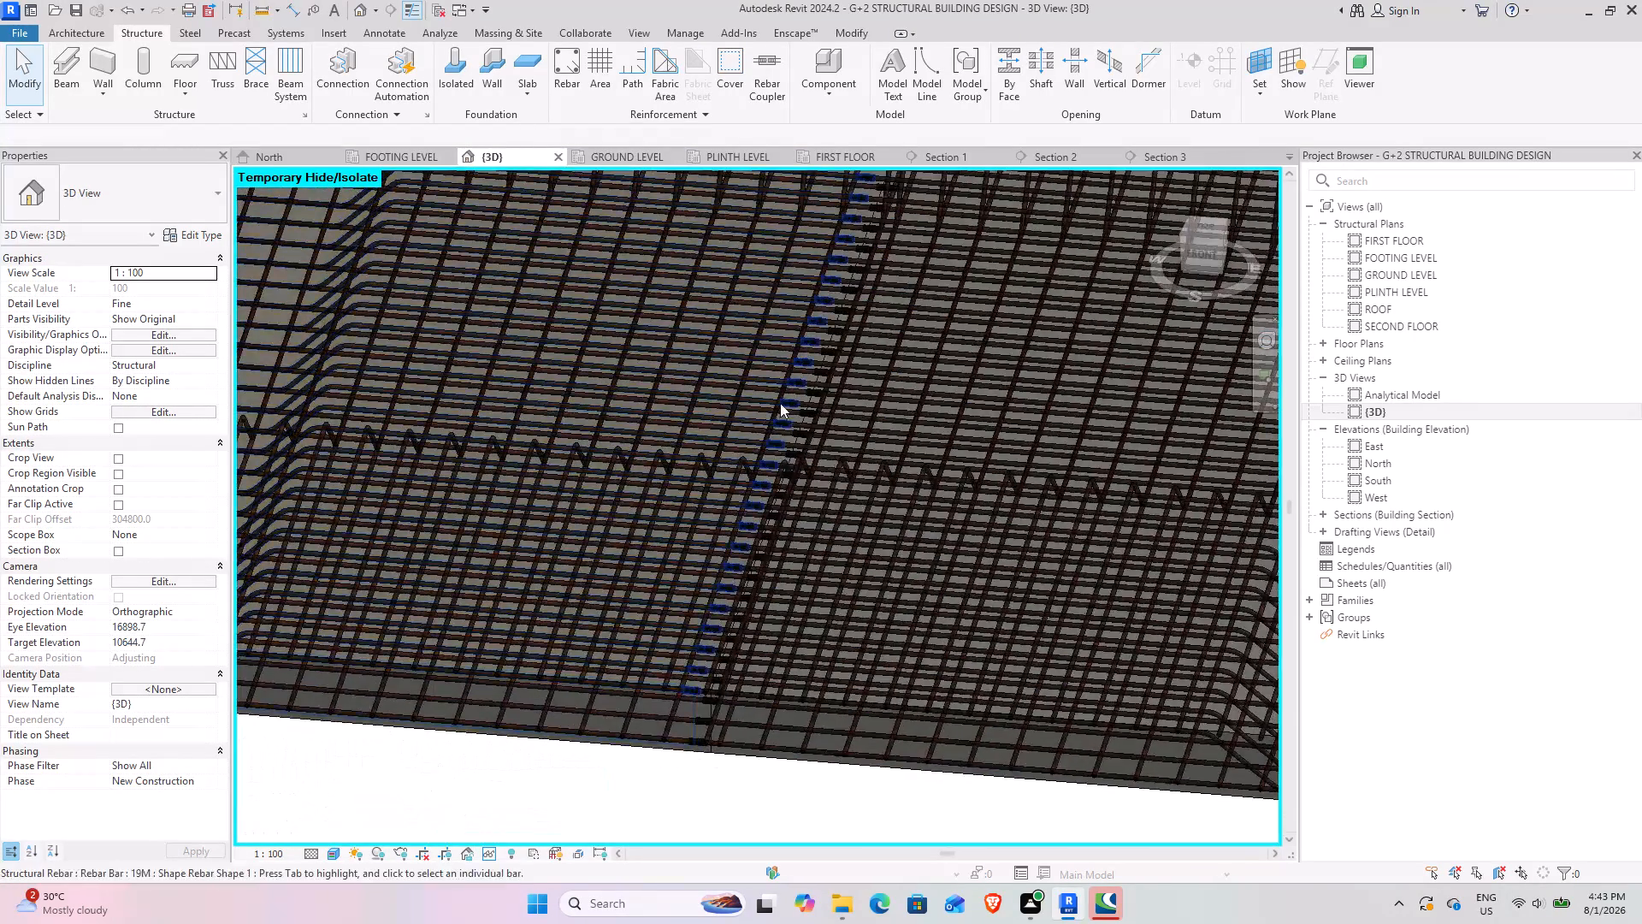
{"action": "scroll", "coordinate": [781, 399], "scroll_direction": "up", "scroll_amount": 12}
{"action": "middle_click_drag", "start_coordinate": [802, 530], "coordinate": [812, 513], "text": "shift"}
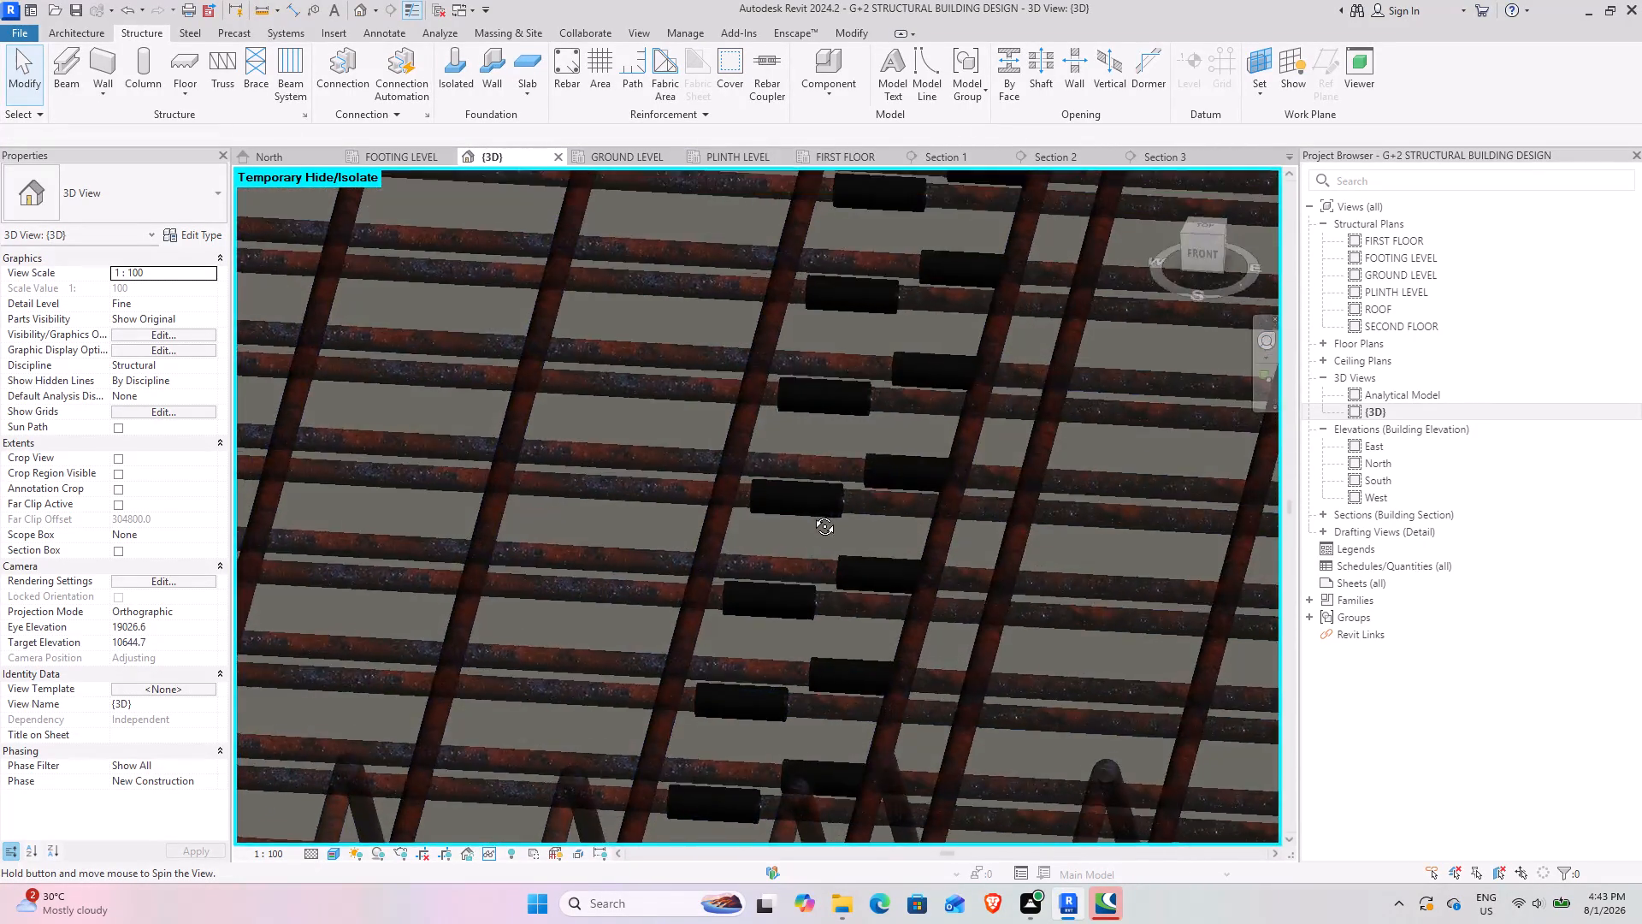
{"action": "middle_click_drag", "start_coordinate": [812, 513], "coordinate": [794, 449], "text": "shift"}
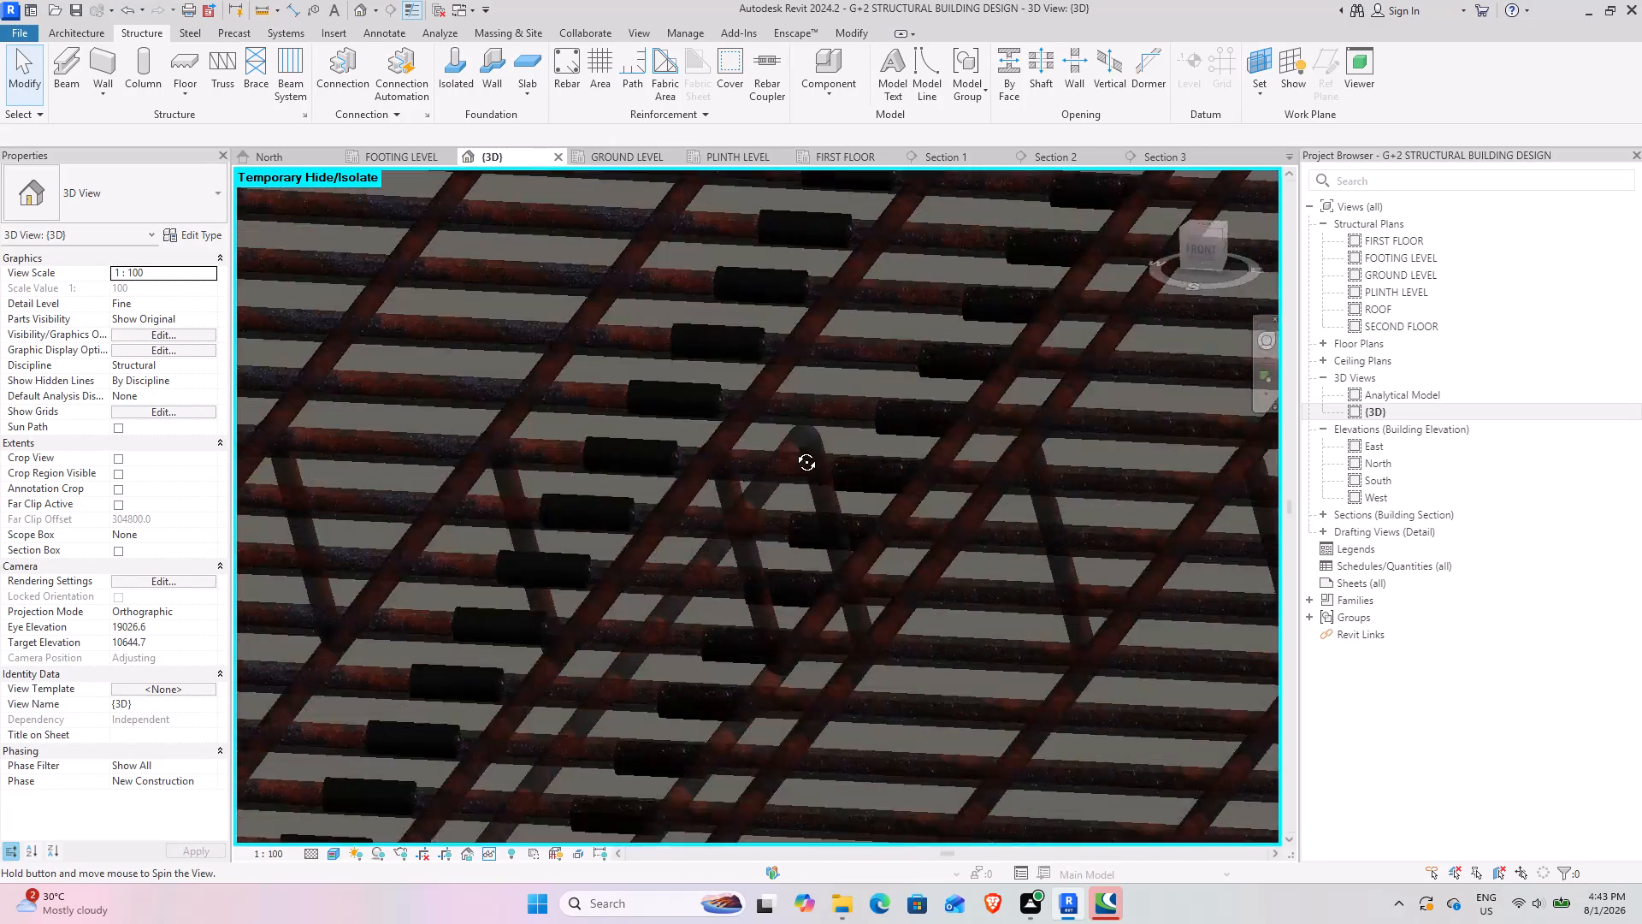
{"action": "middle_click_drag", "start_coordinate": [794, 449], "coordinate": [794, 574], "text": "shift"}
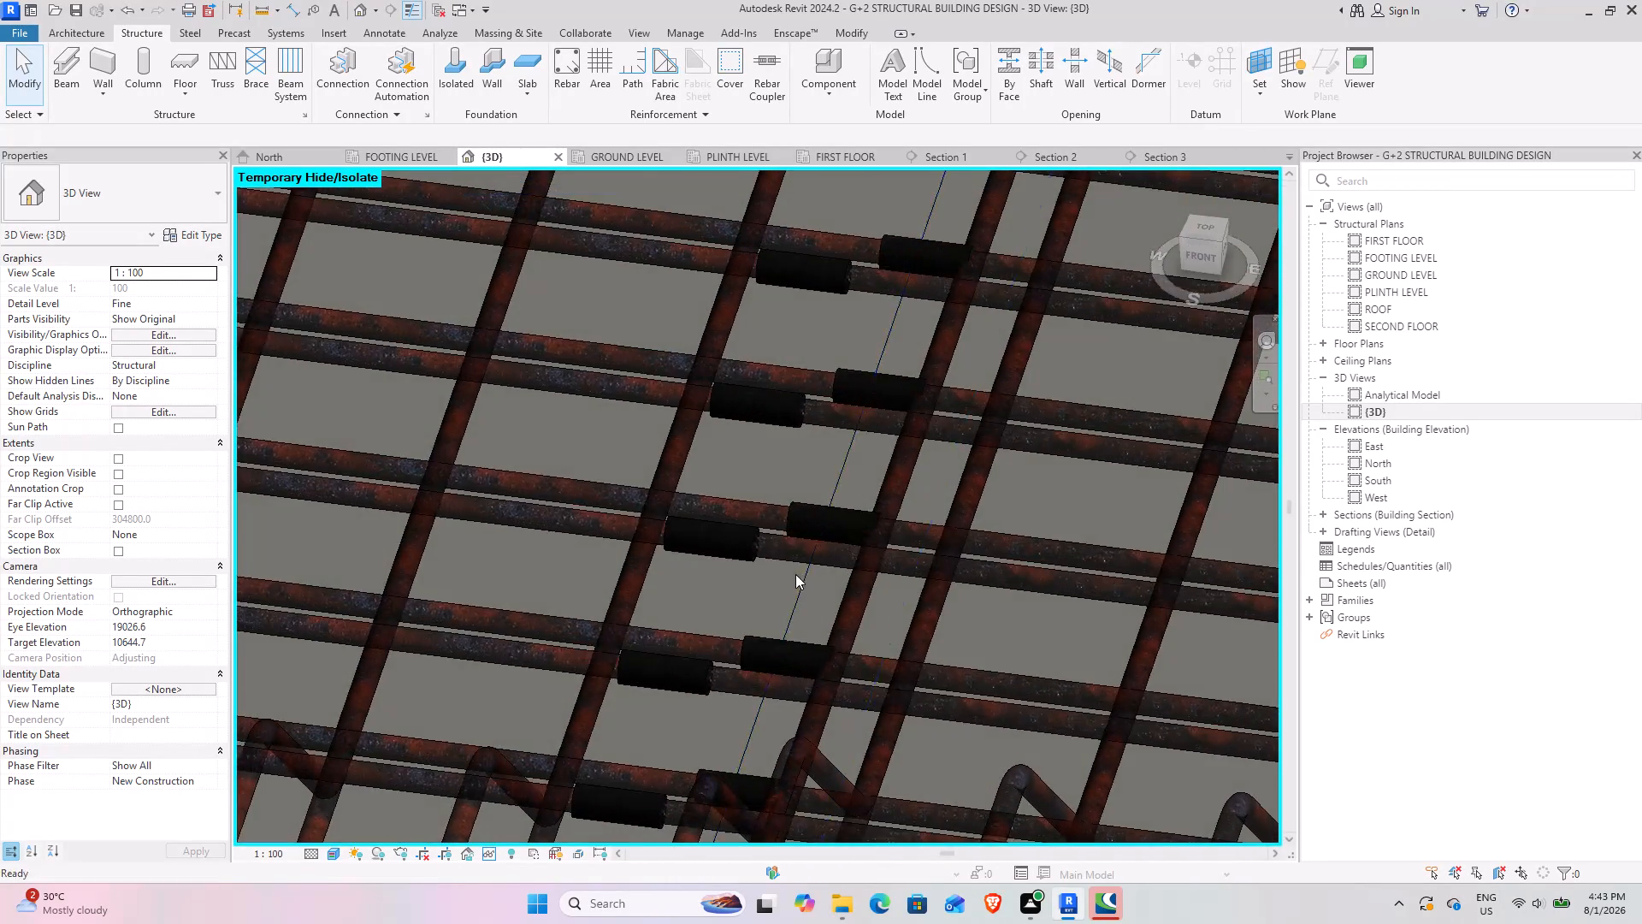
{"action": "scroll", "coordinate": [805, 562], "scroll_direction": "down", "scroll_amount": 4}
{"action": "middle_click_drag", "start_coordinate": [777, 616], "coordinate": [804, 574], "text": "shift"}
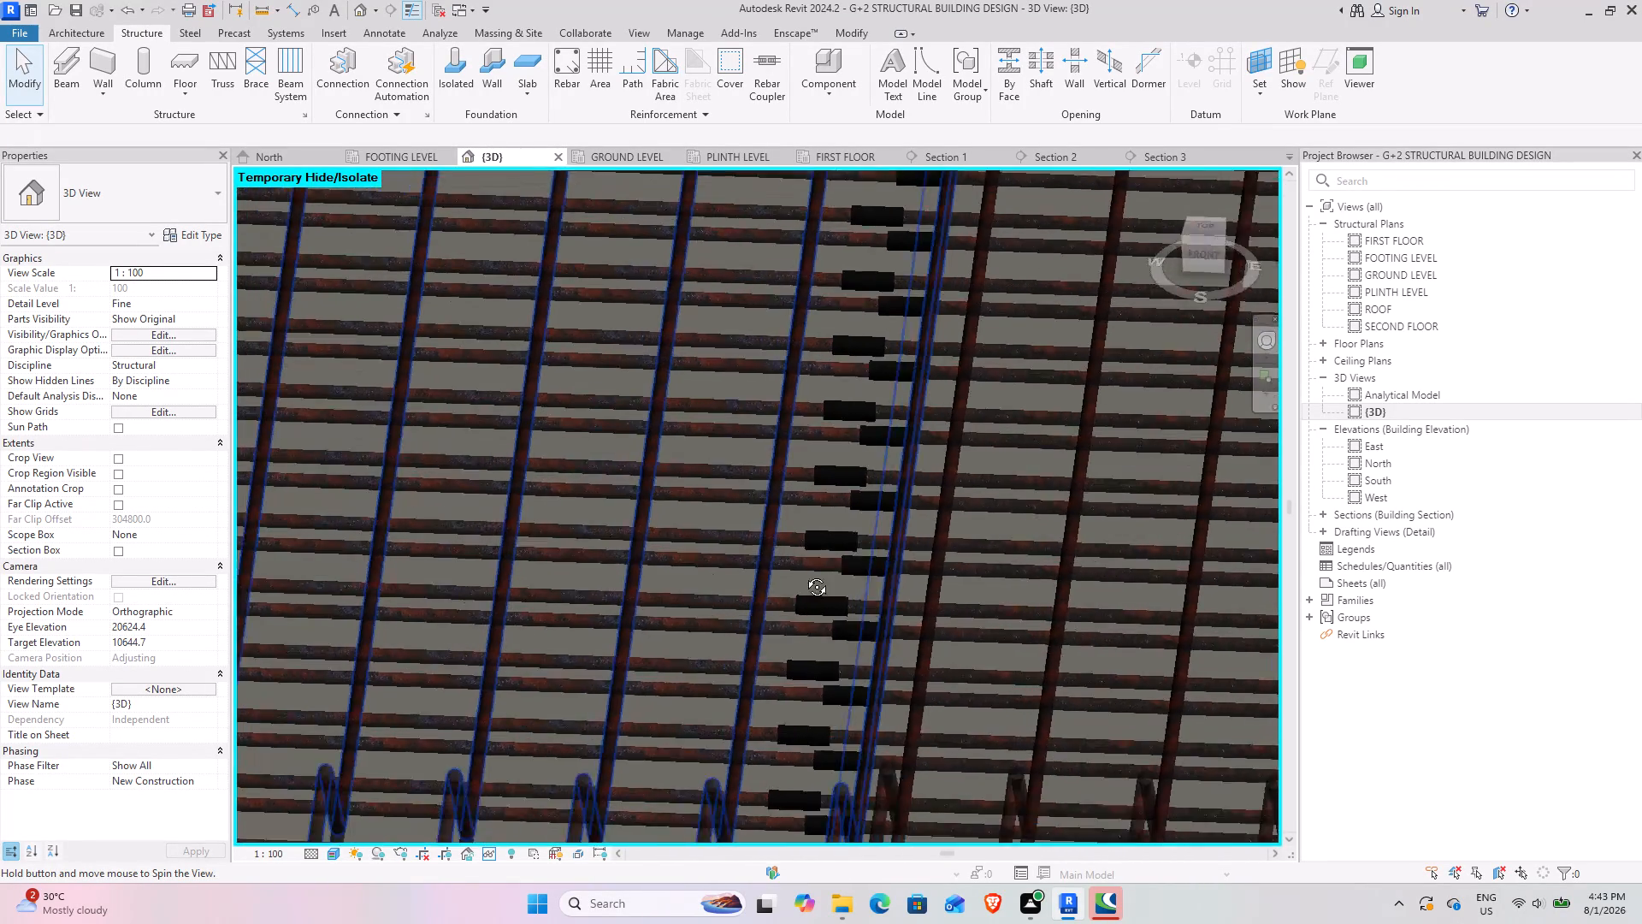
{"action": "middle_click_drag", "start_coordinate": [804, 574], "coordinate": [799, 600], "text": "shift"}
{"action": "scroll", "coordinate": [812, 592], "scroll_direction": "down", "scroll_amount": 8}
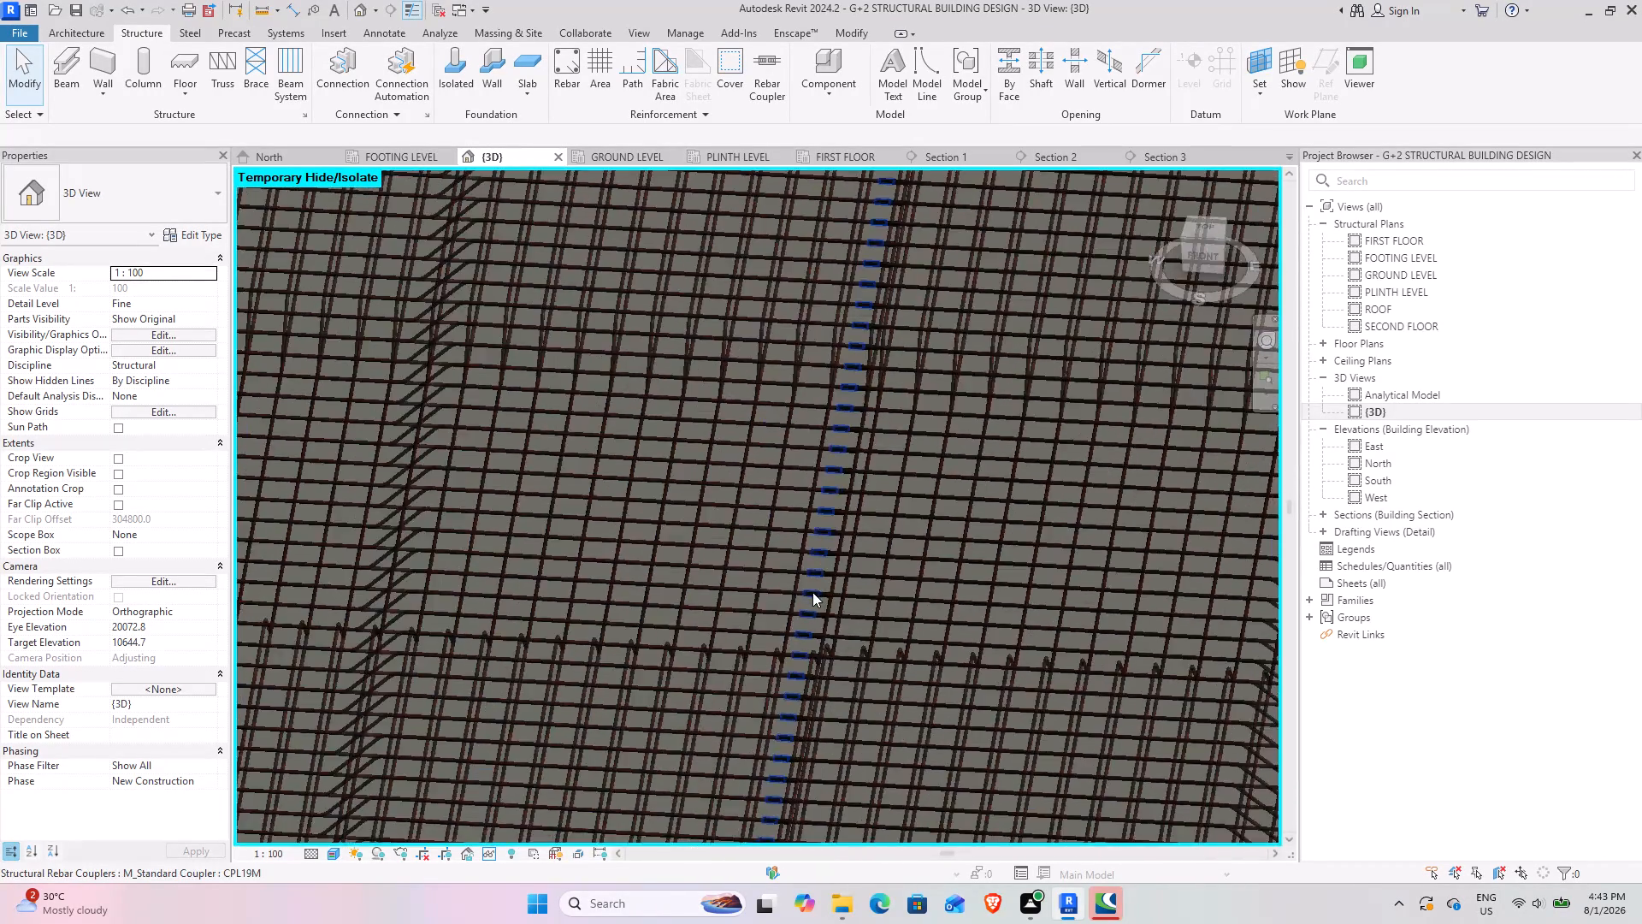
{"action": "scroll", "coordinate": [812, 592], "scroll_direction": "down", "scroll_amount": 6}
{"action": "middle_click_drag", "start_coordinate": [690, 666], "coordinate": [708, 547]}
{"action": "scroll", "coordinate": [793, 565], "scroll_direction": "up", "scroll_amount": 9}
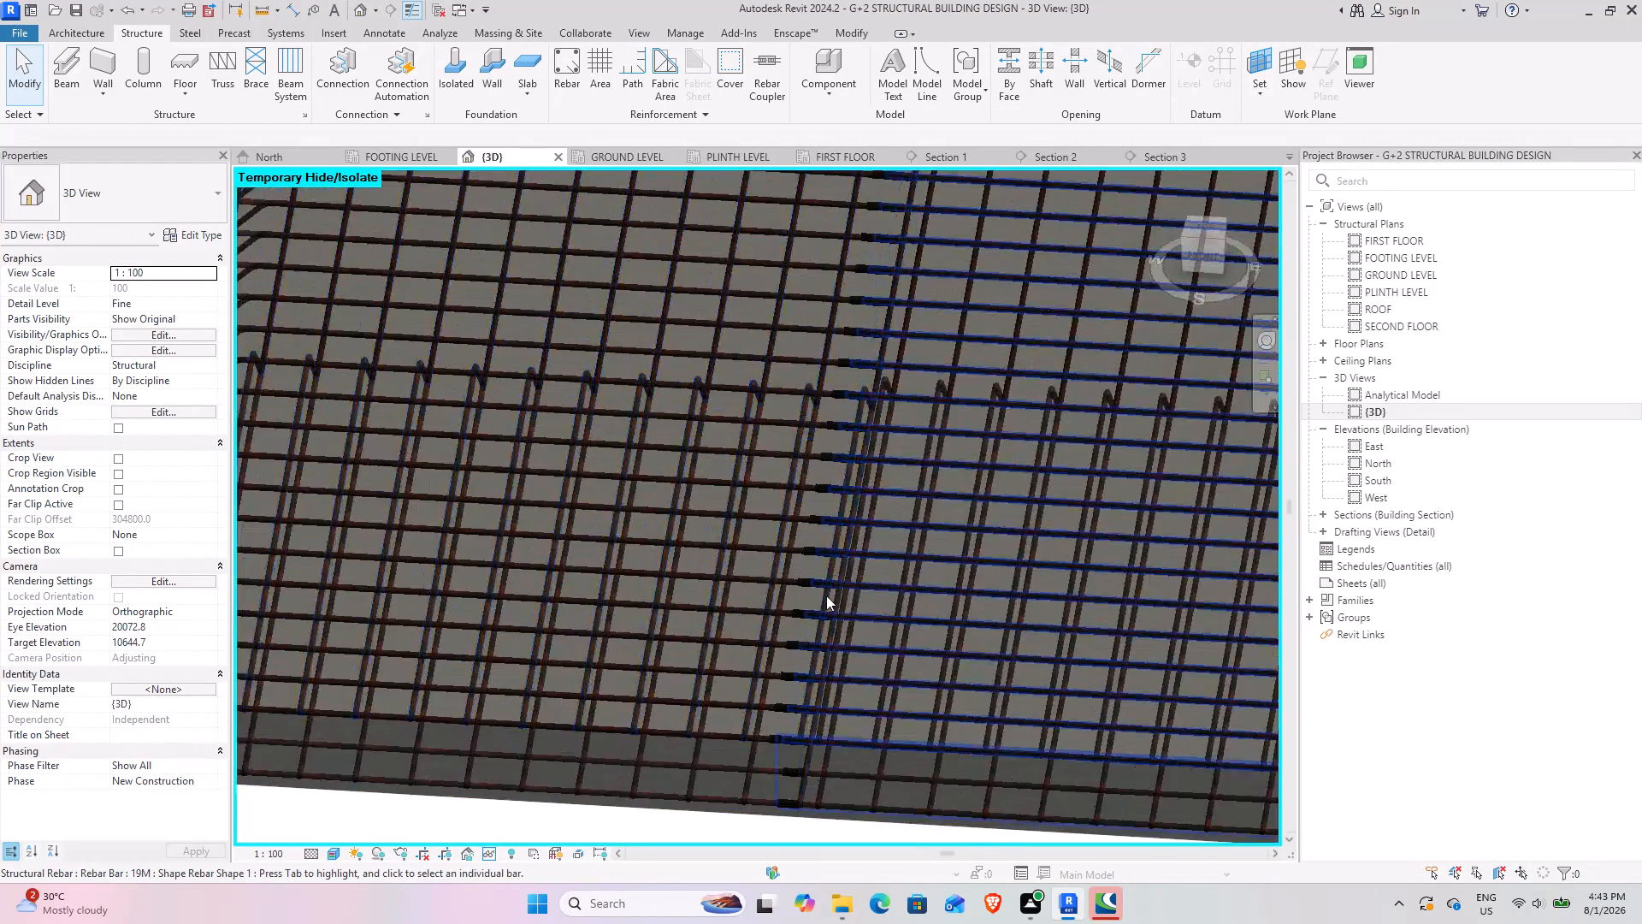
{"action": "scroll", "coordinate": [826, 595], "scroll_direction": "up", "scroll_amount": 2}
{"action": "middle_click_drag", "start_coordinate": [811, 608], "coordinate": [700, 508]}
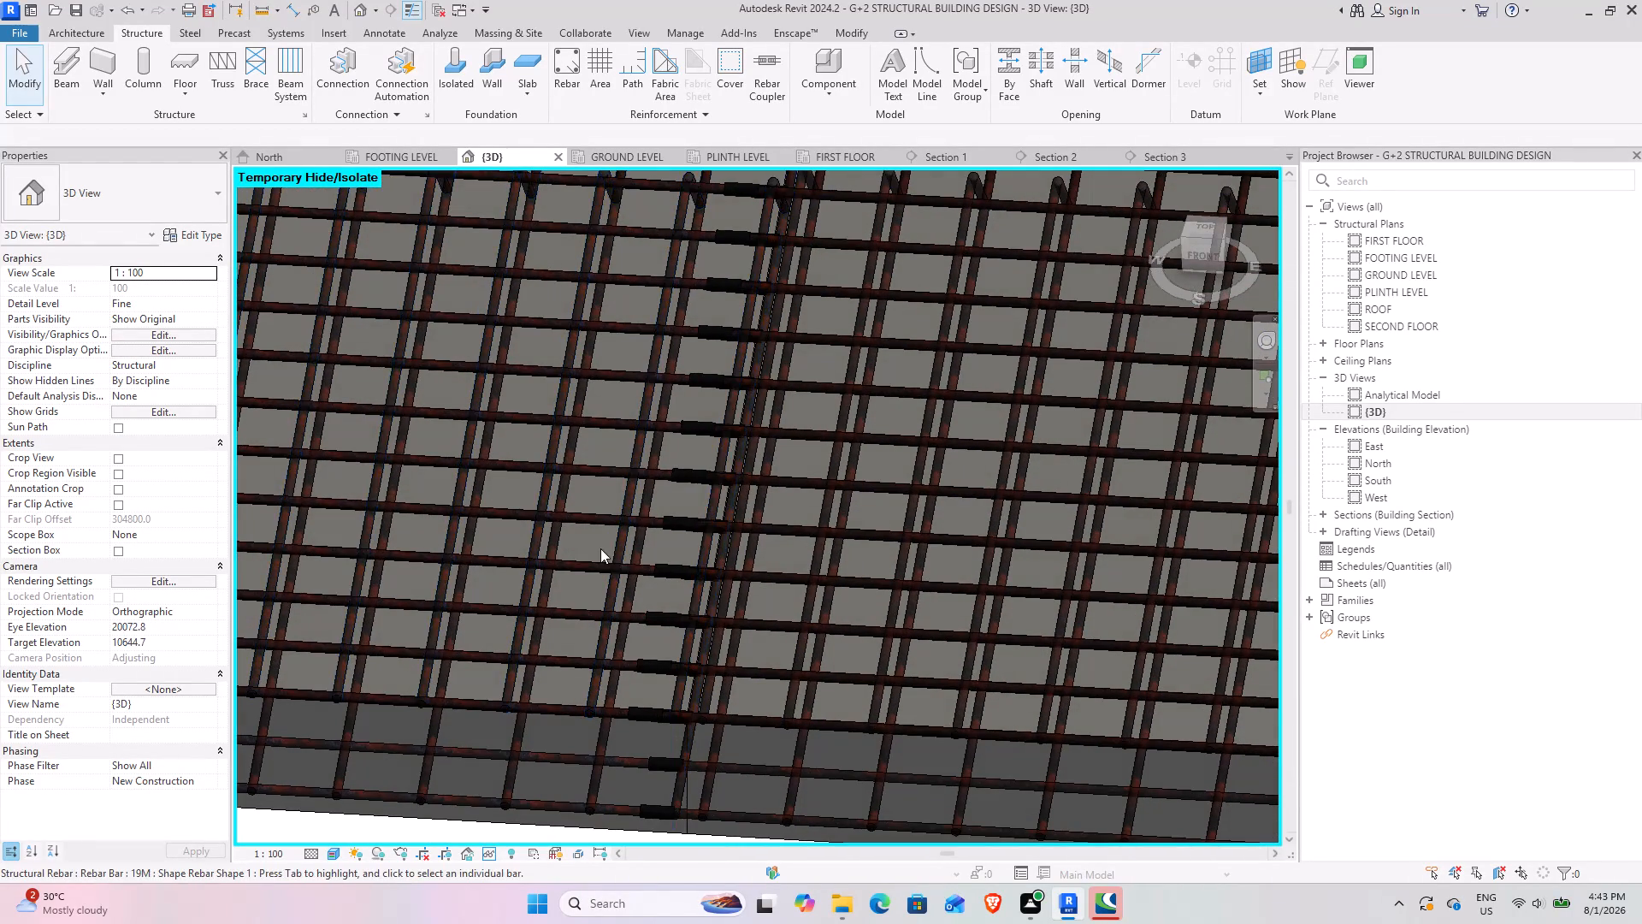
{"action": "scroll", "coordinate": [719, 585], "scroll_direction": "down", "scroll_amount": 2}
{"action": "middle_click_drag", "start_coordinate": [728, 594], "coordinate": [643, 654]}
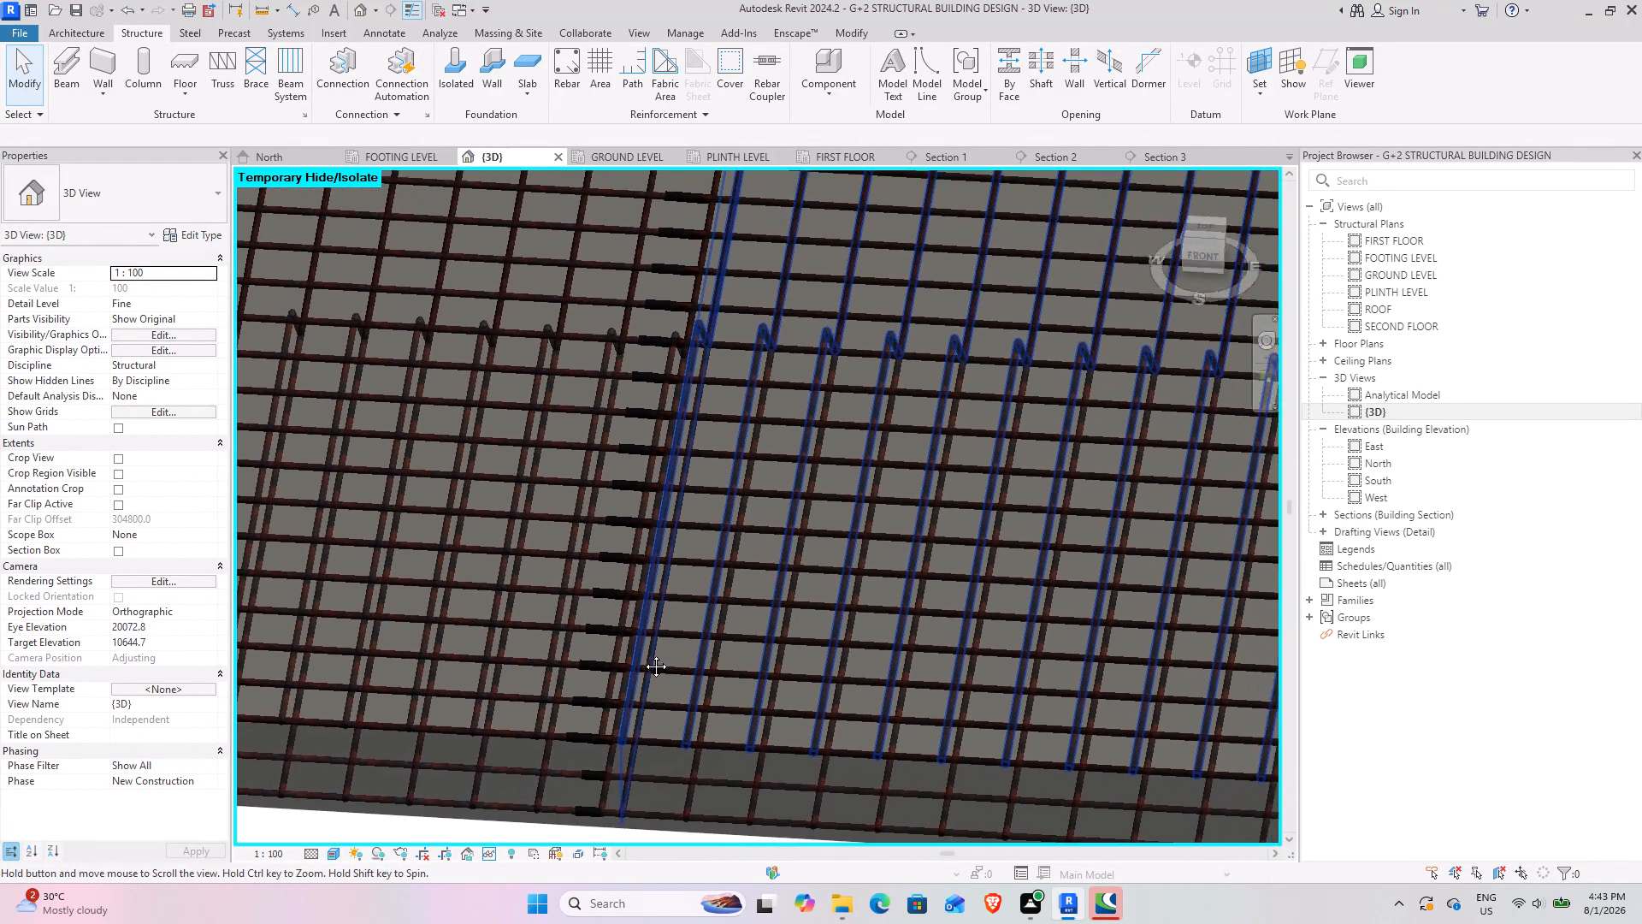
{"action": "middle_click_drag", "start_coordinate": [643, 654], "coordinate": [681, 622]}
{"action": "scroll", "coordinate": [675, 588], "scroll_direction": "down", "scroll_amount": 4}
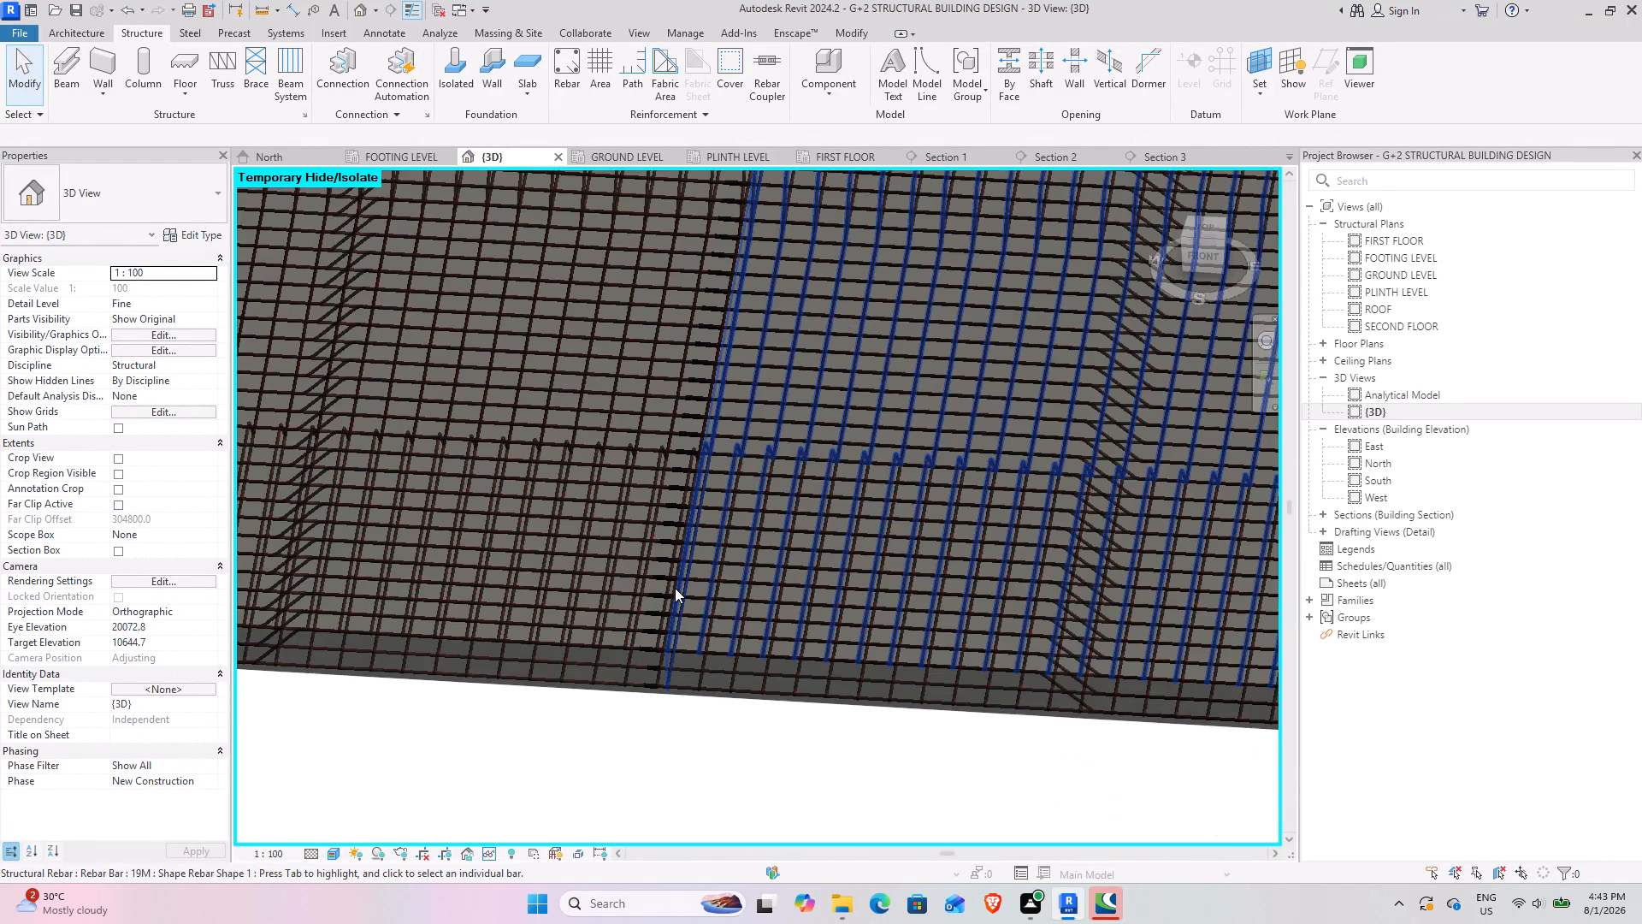
{"action": "scroll", "coordinate": [675, 588], "scroll_direction": "down", "scroll_amount": 4}
{"action": "middle_click_drag", "start_coordinate": [712, 549], "coordinate": [683, 616]}
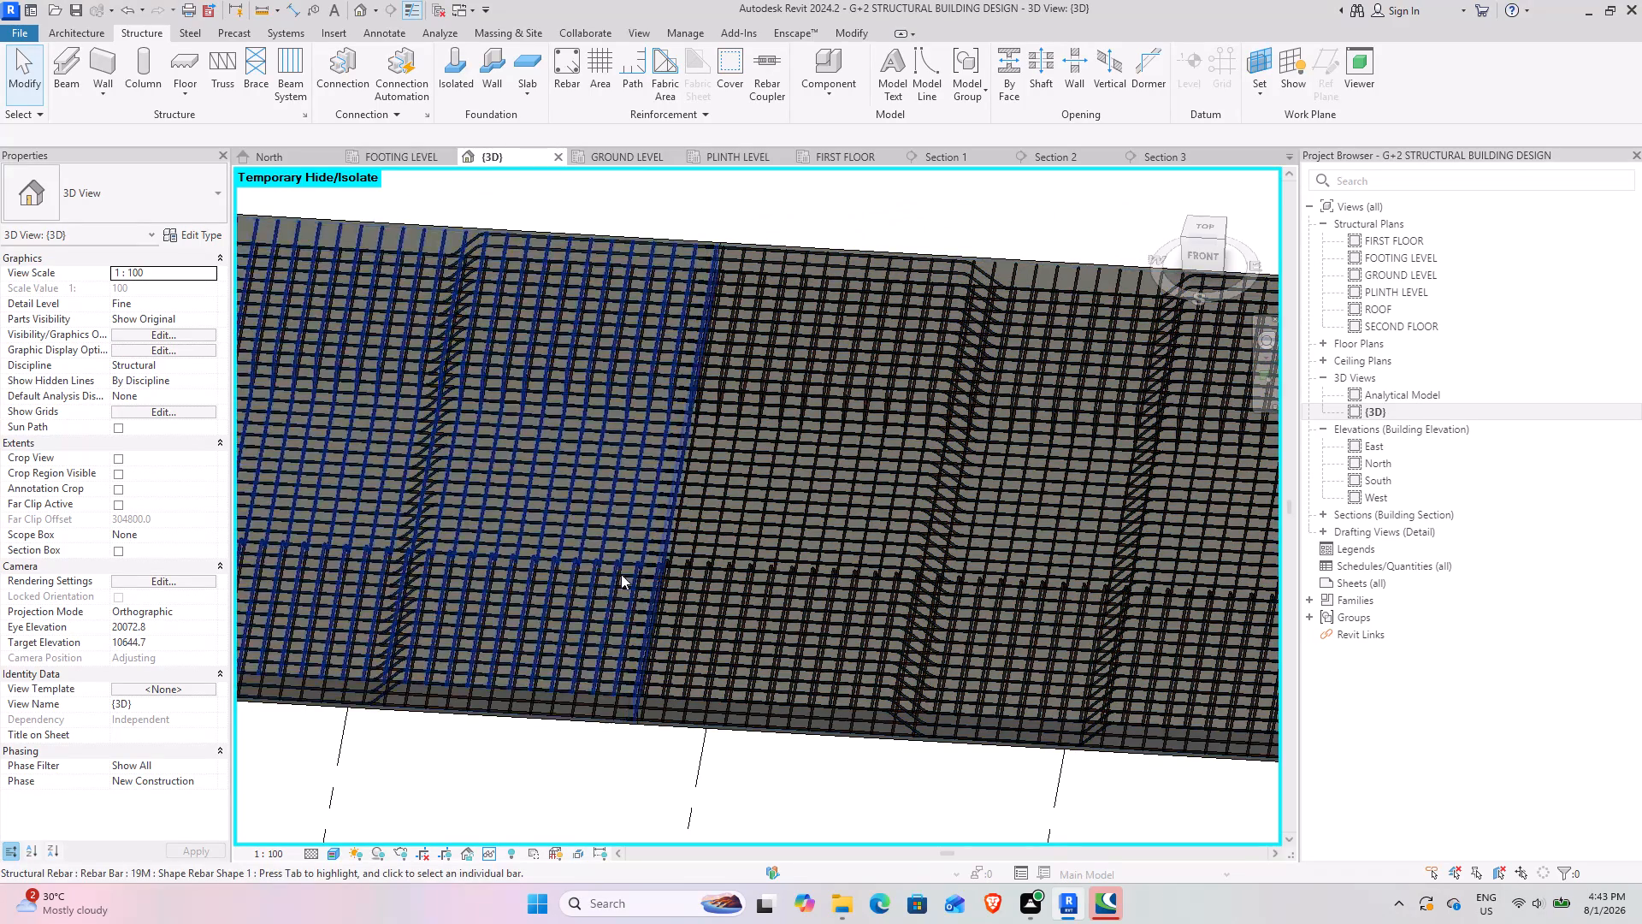
{"action": "scroll", "coordinate": [623, 569], "scroll_direction": "up", "scroll_amount": 4}
{"action": "scroll", "coordinate": [704, 518], "scroll_direction": "down", "scroll_amount": 8}
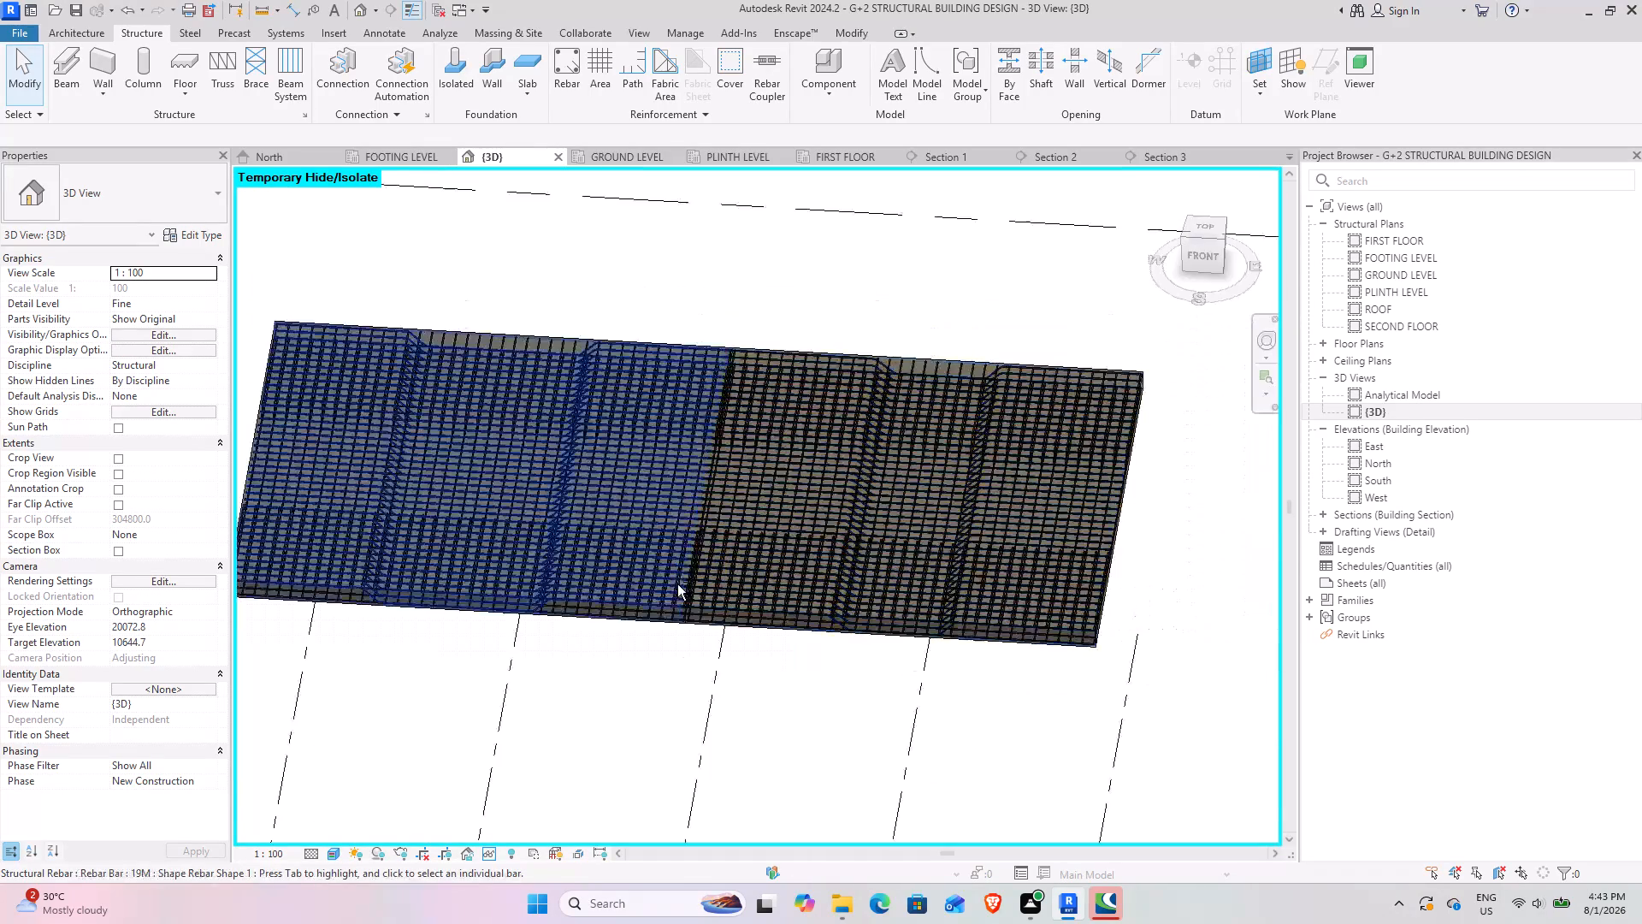
{"action": "middle_click_drag", "start_coordinate": [677, 584], "coordinate": [623, 595], "text": "shift"}
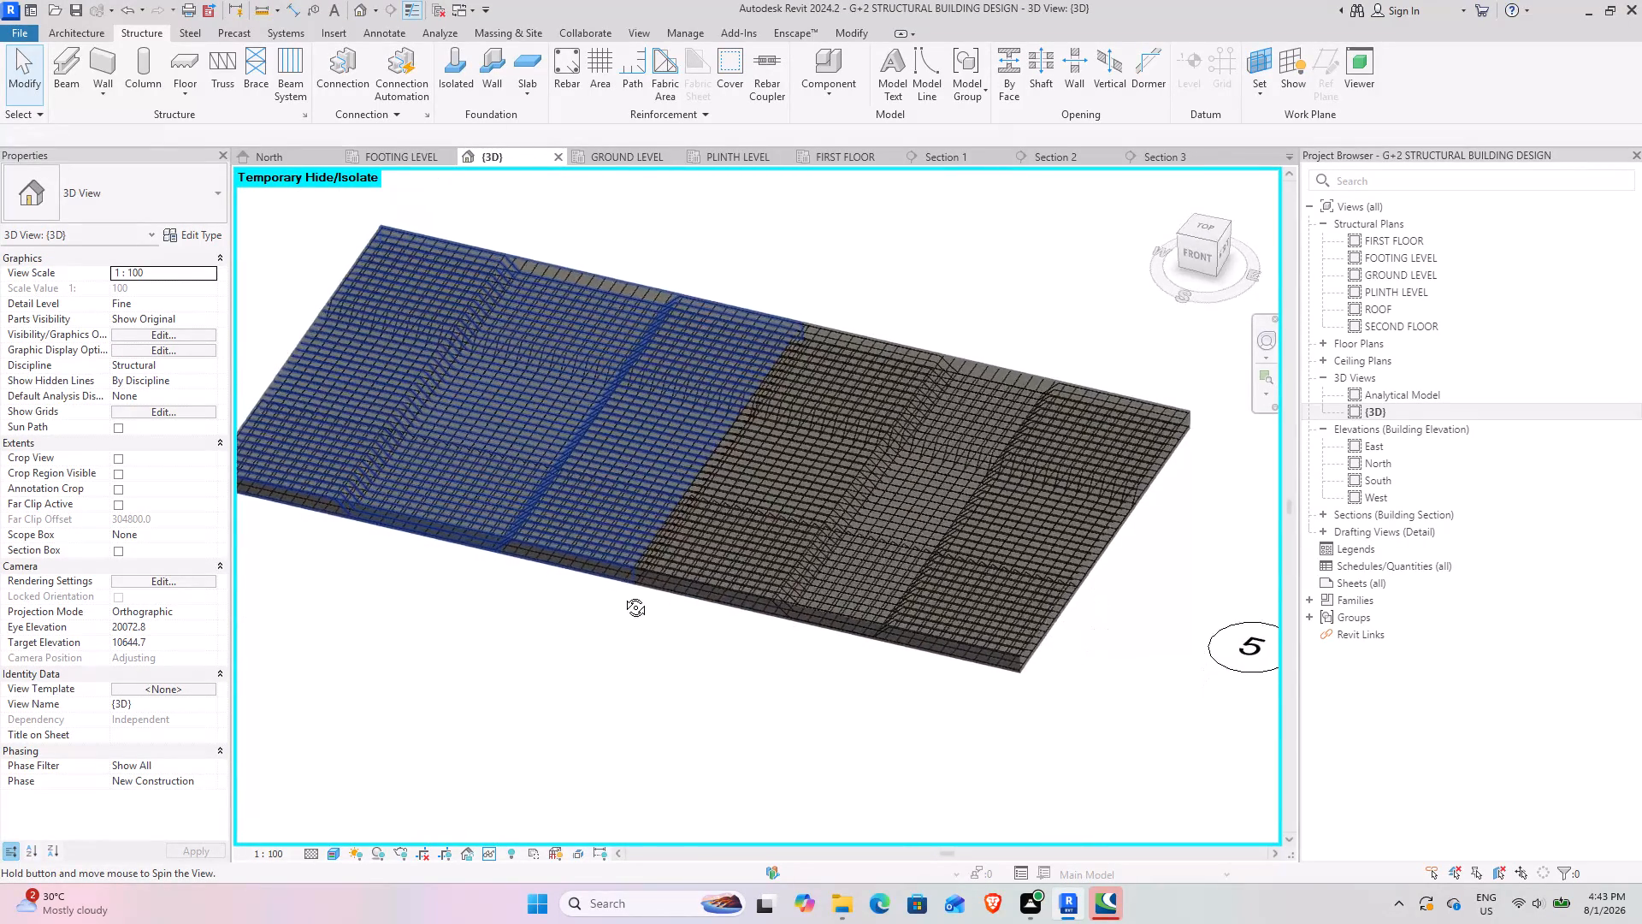
{"action": "middle_click_drag", "start_coordinate": [623, 595], "coordinate": [632, 601], "text": "shift"}
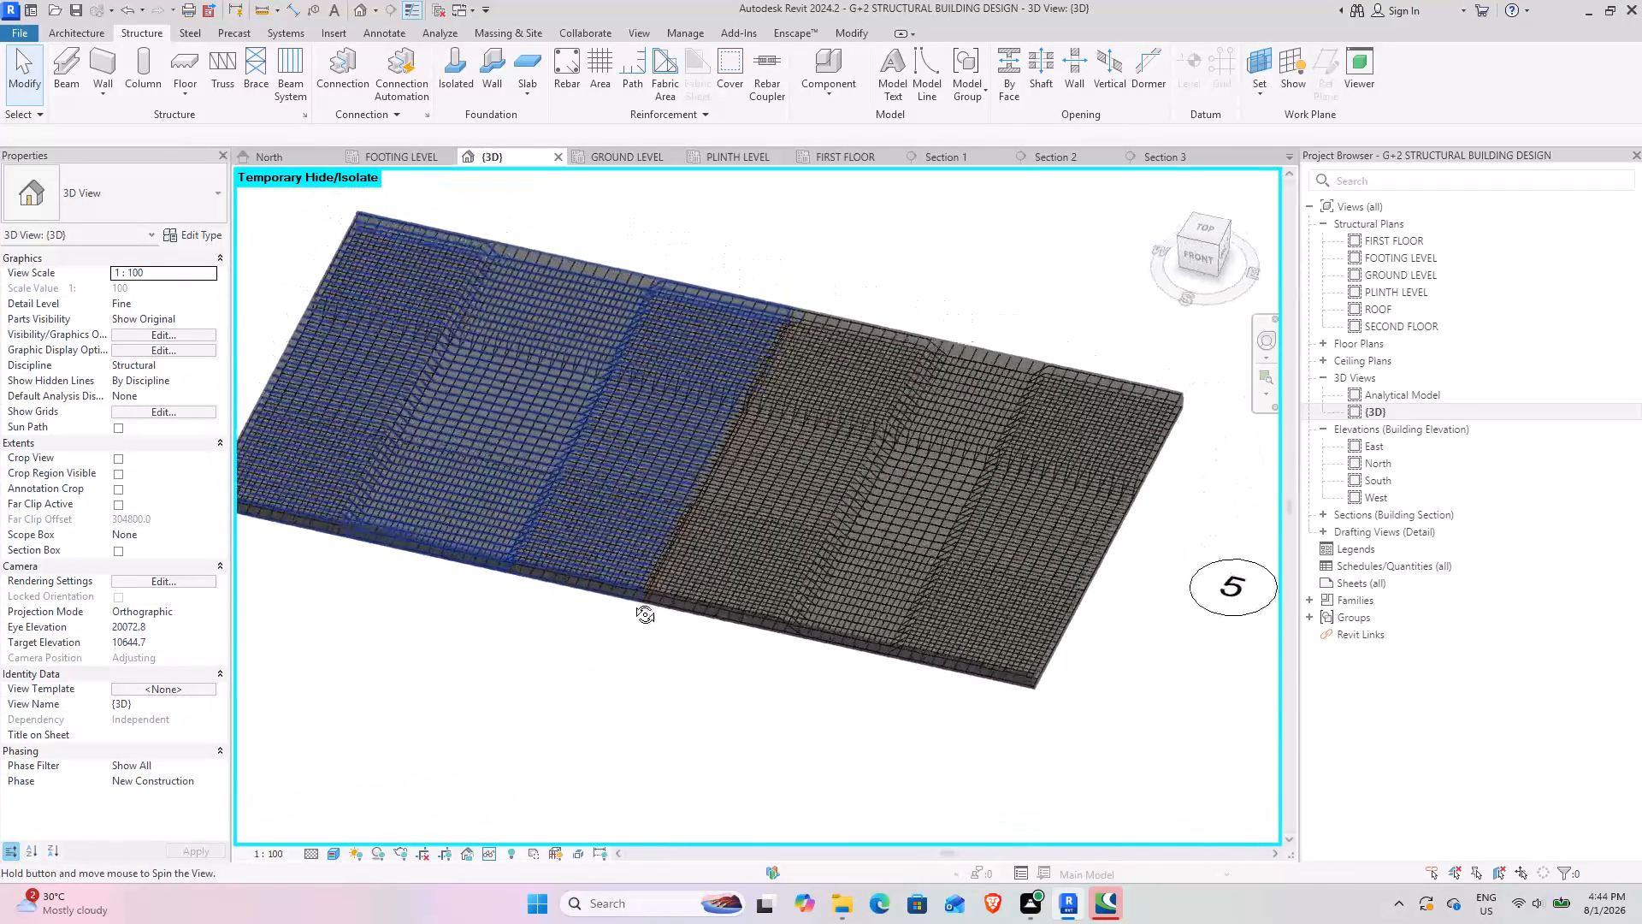
{"action": "middle_click_drag", "start_coordinate": [632, 601], "coordinate": [611, 596], "text": "shift"}
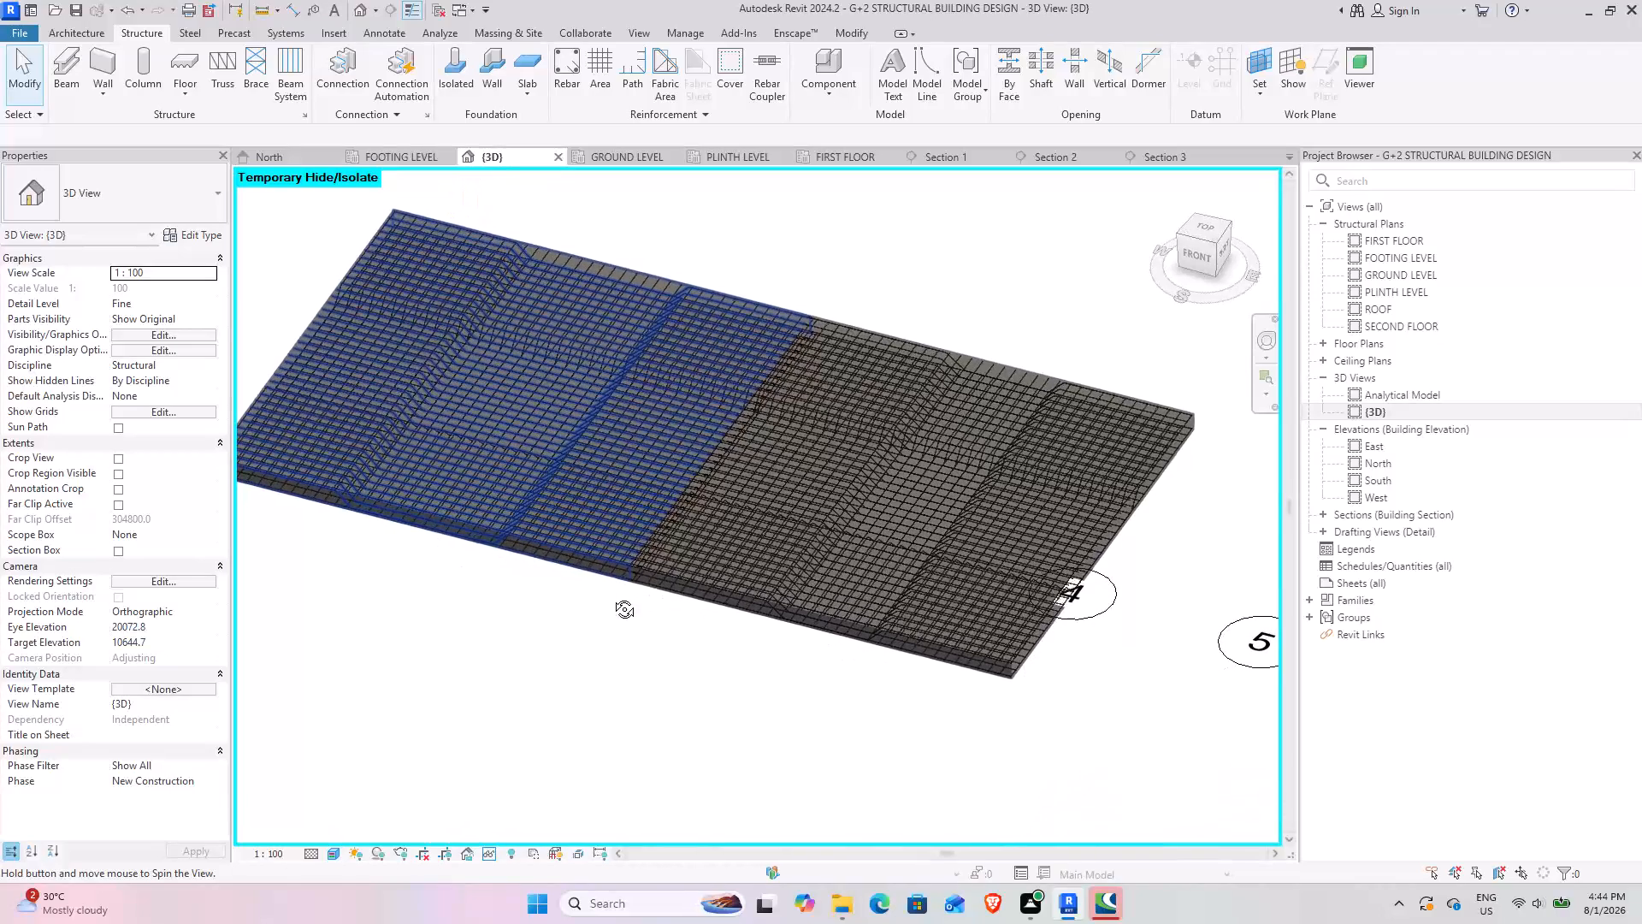
{"action": "middle_click_drag", "start_coordinate": [611, 596], "coordinate": [611, 619], "text": "shift"}
{"action": "scroll", "coordinate": [733, 435], "scroll_direction": "down", "scroll_amount": 5}
{"action": "scroll", "coordinate": [752, 450], "scroll_direction": "up", "scroll_amount": 1}
{"action": "scroll", "coordinate": [753, 450], "scroll_direction": "down", "scroll_amount": 4}
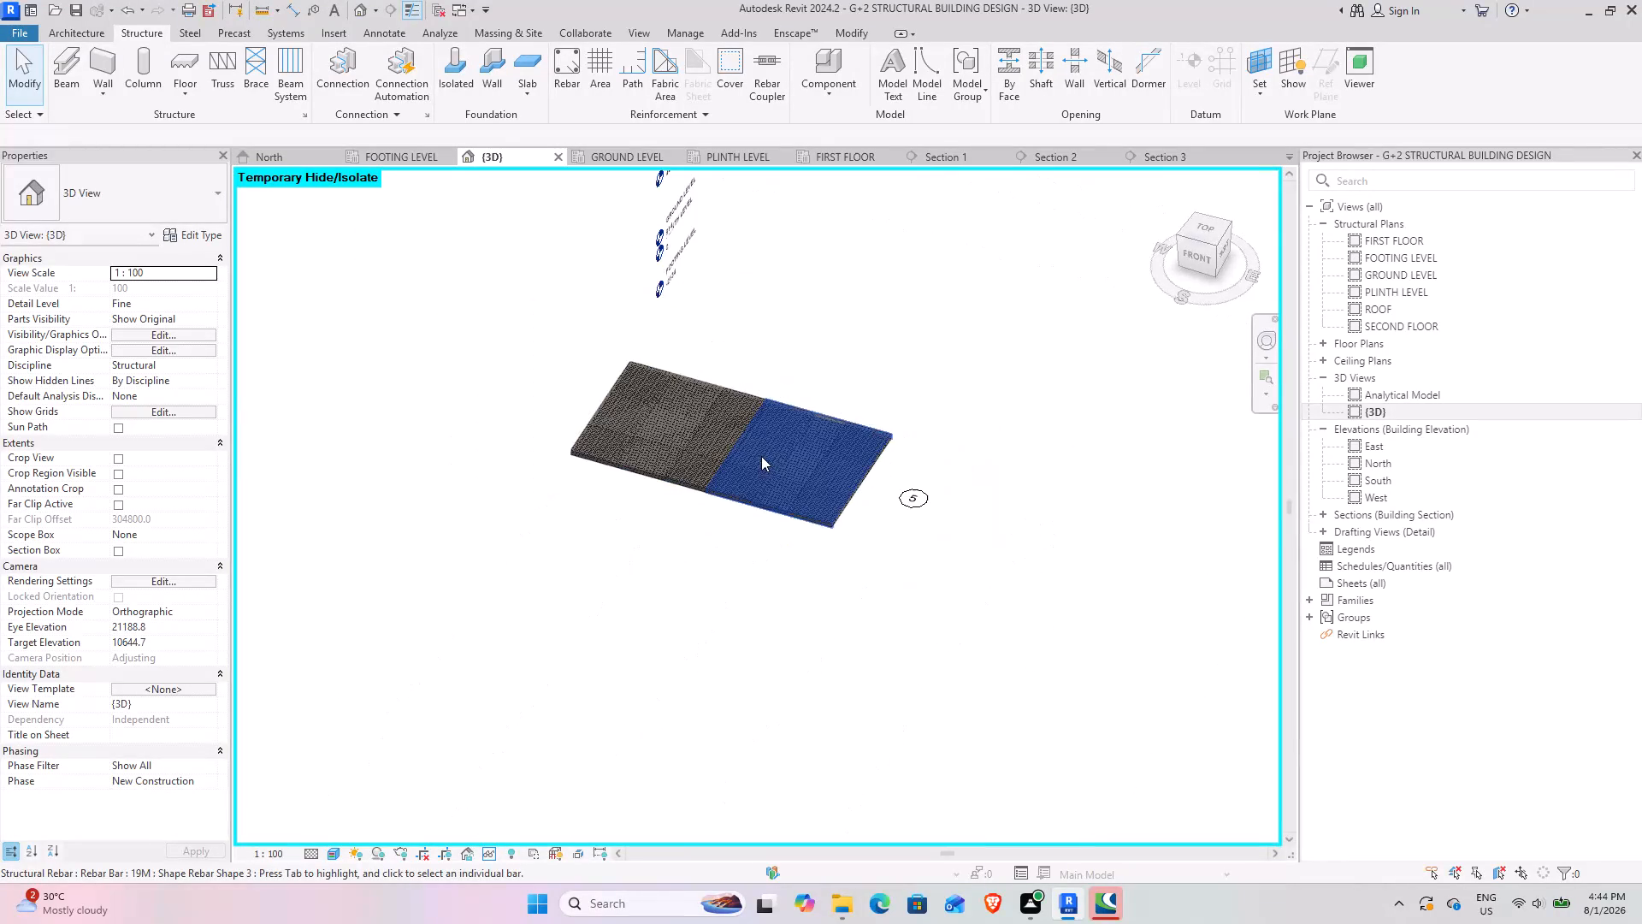
{"action": "scroll", "coordinate": [761, 456], "scroll_direction": "up", "scroll_amount": 2}
In the FIRST FLOOR plan, sketch a rectangular 1' slab floor boundary from the left reinforced slab's lower-left corner to the grid 10 middle column's outer lower-right corner.
{"action": "left_click", "coordinate": [867, 165]}
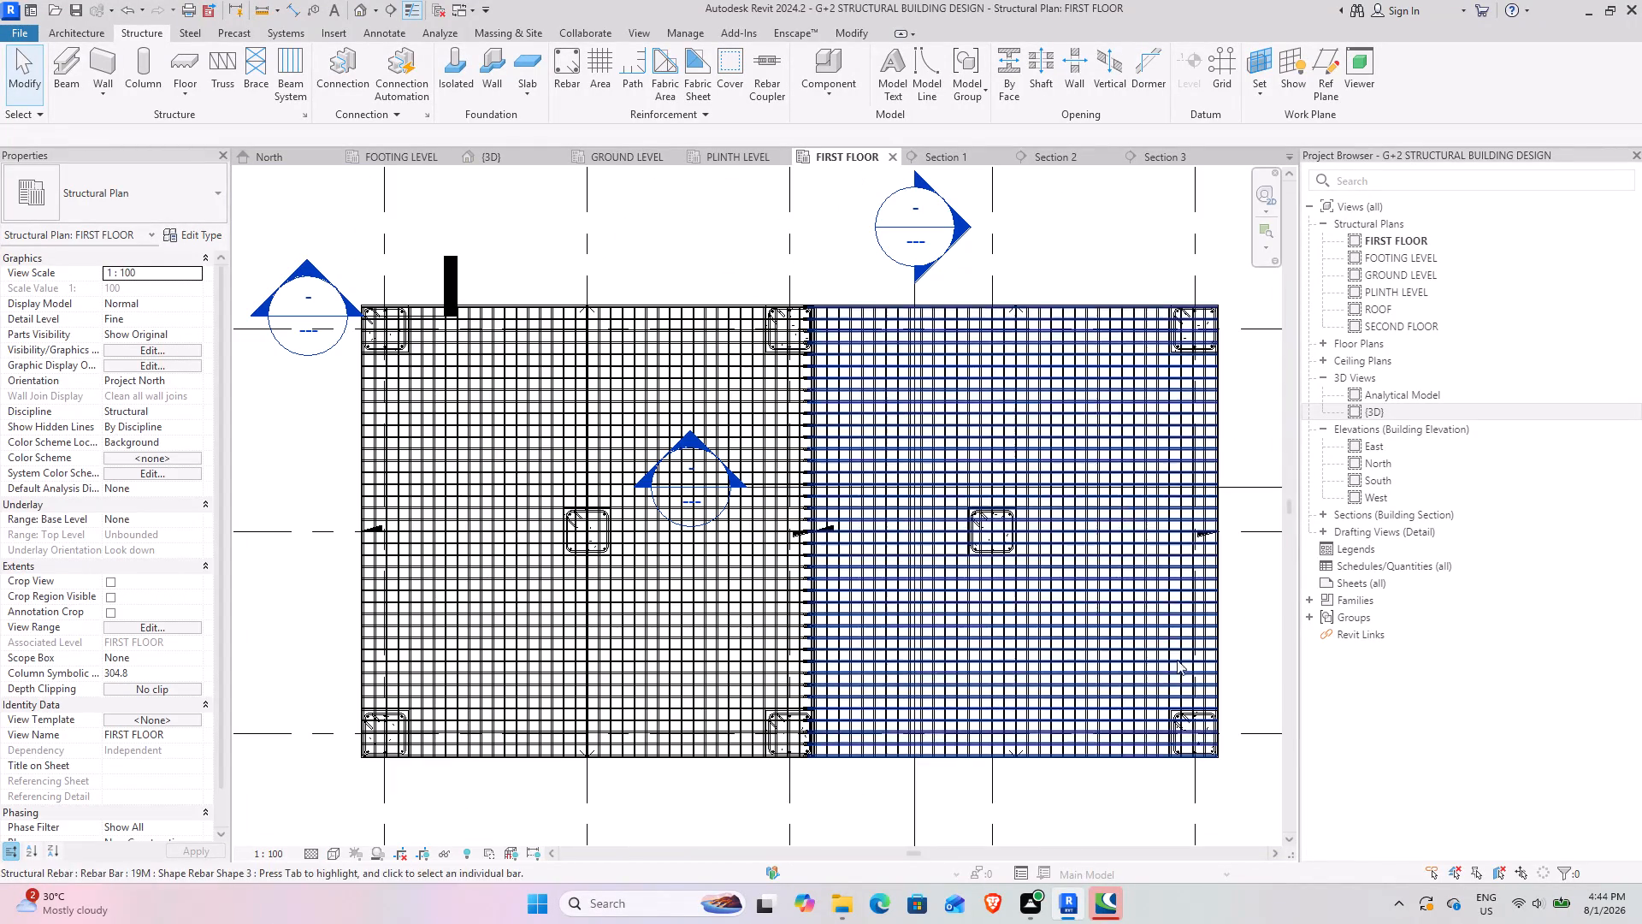
{"action": "scroll", "coordinate": [1110, 566], "scroll_direction": "down", "scroll_amount": 2}
{"action": "middle_click_drag", "start_coordinate": [1058, 572], "coordinate": [739, 396]}
{"action": "middle_click_drag", "start_coordinate": [405, 752], "coordinate": [546, 575]}
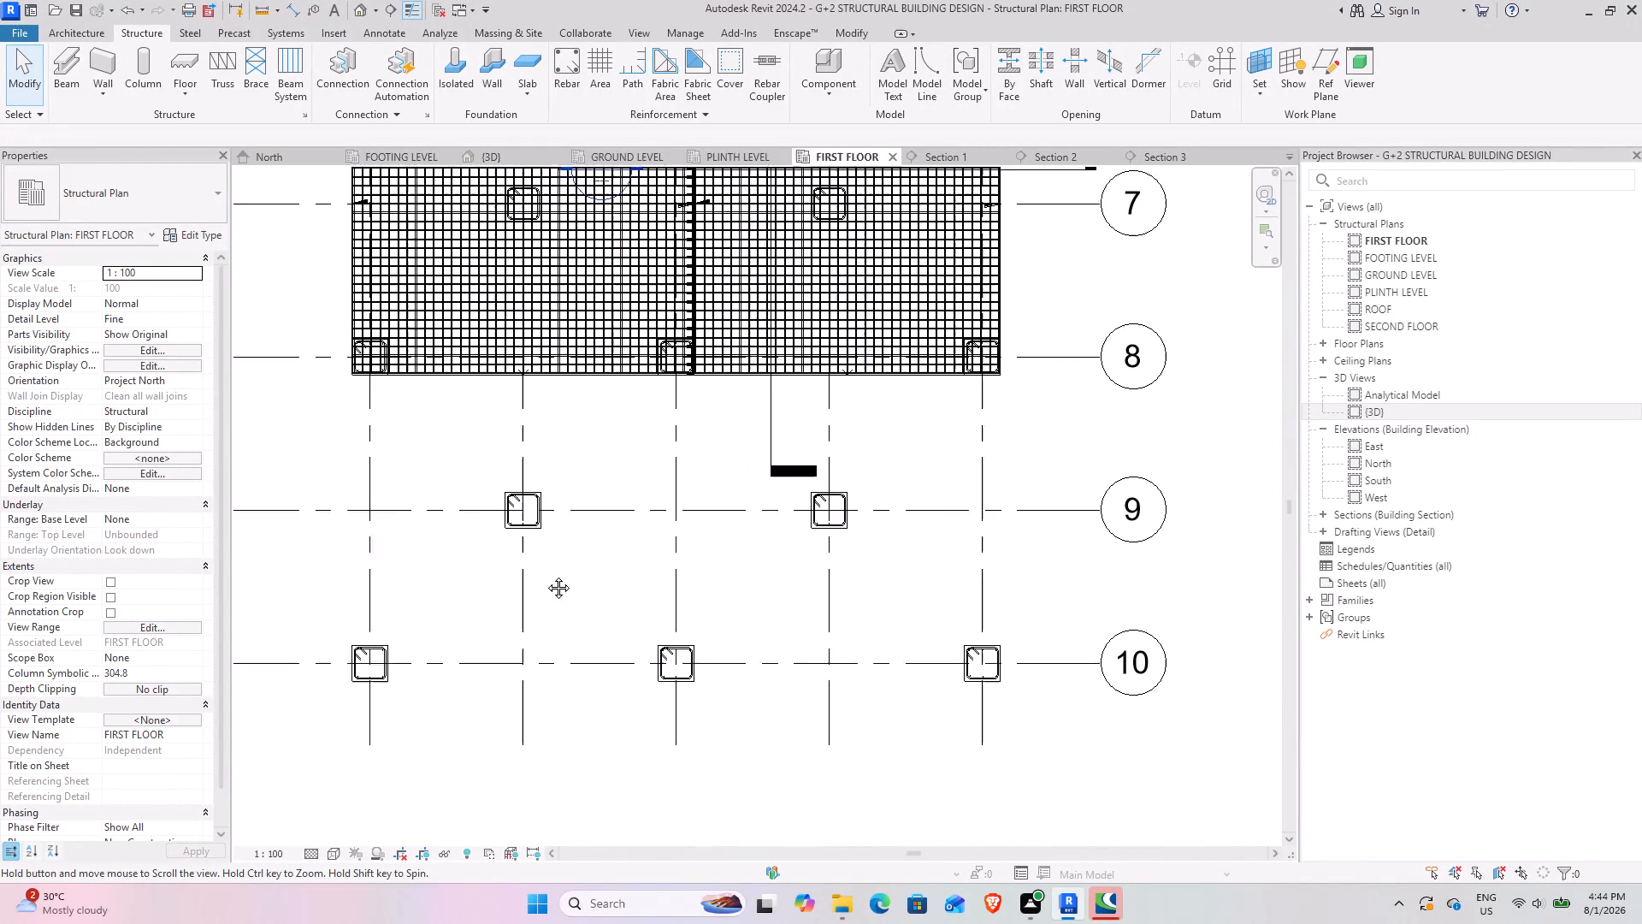
{"action": "middle_click_drag", "start_coordinate": [546, 575], "coordinate": [546, 572]}
{"action": "scroll", "coordinate": [688, 477], "scroll_direction": "up", "scroll_amount": 4}
{"action": "middle_click_drag", "start_coordinate": [646, 629], "coordinate": [722, 626]}
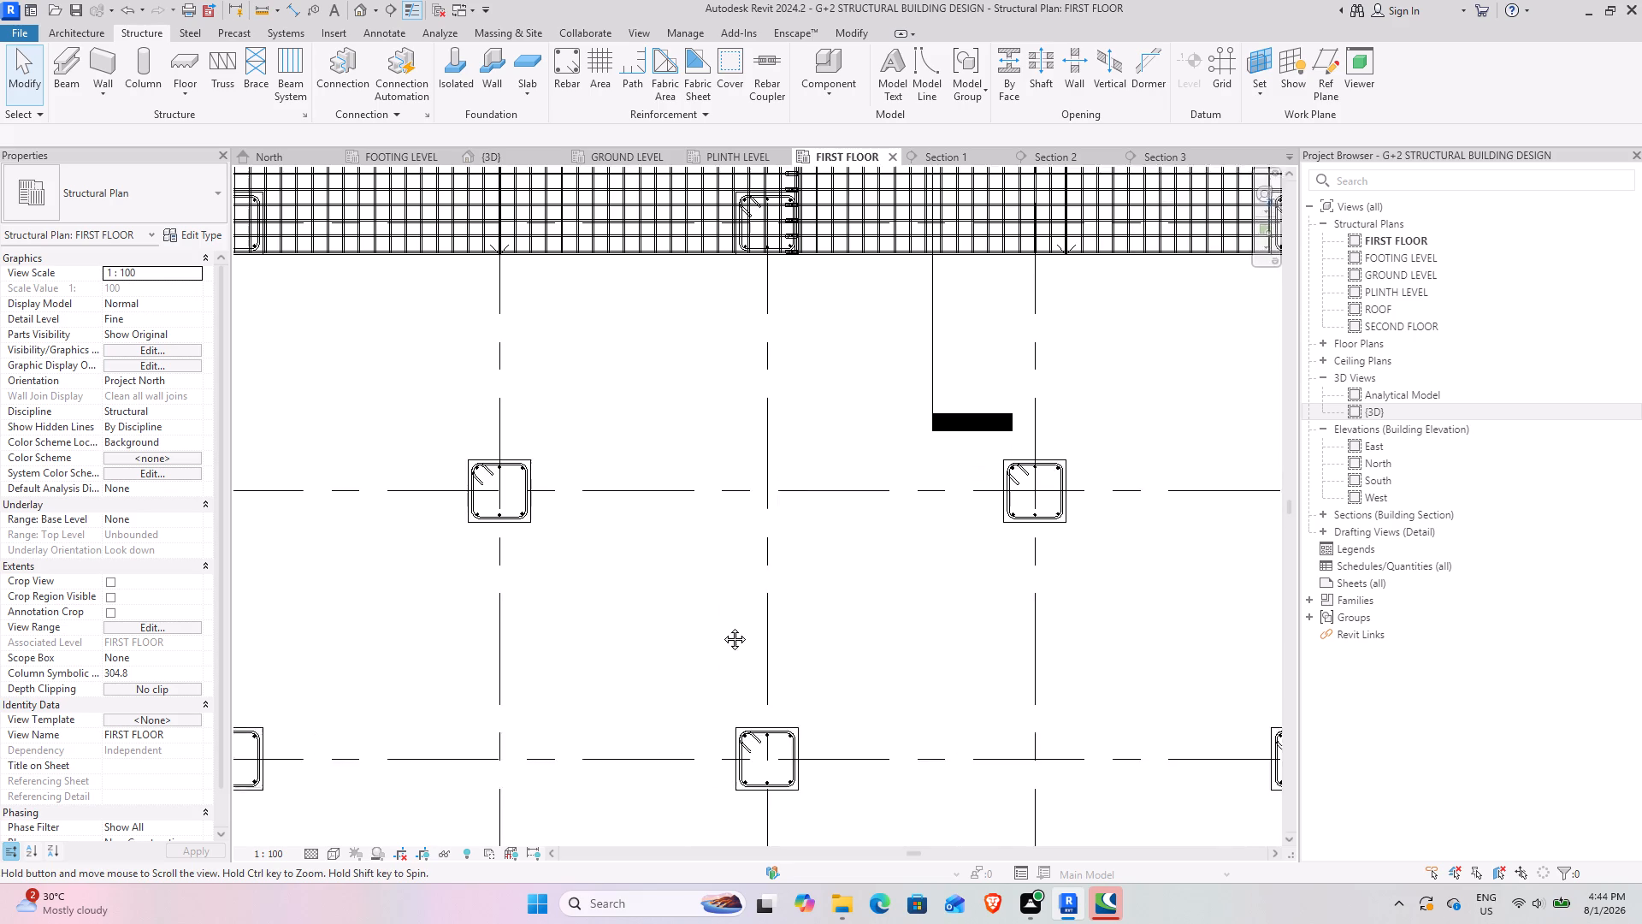
{"action": "middle_click_drag", "start_coordinate": [722, 626], "coordinate": [709, 720]}
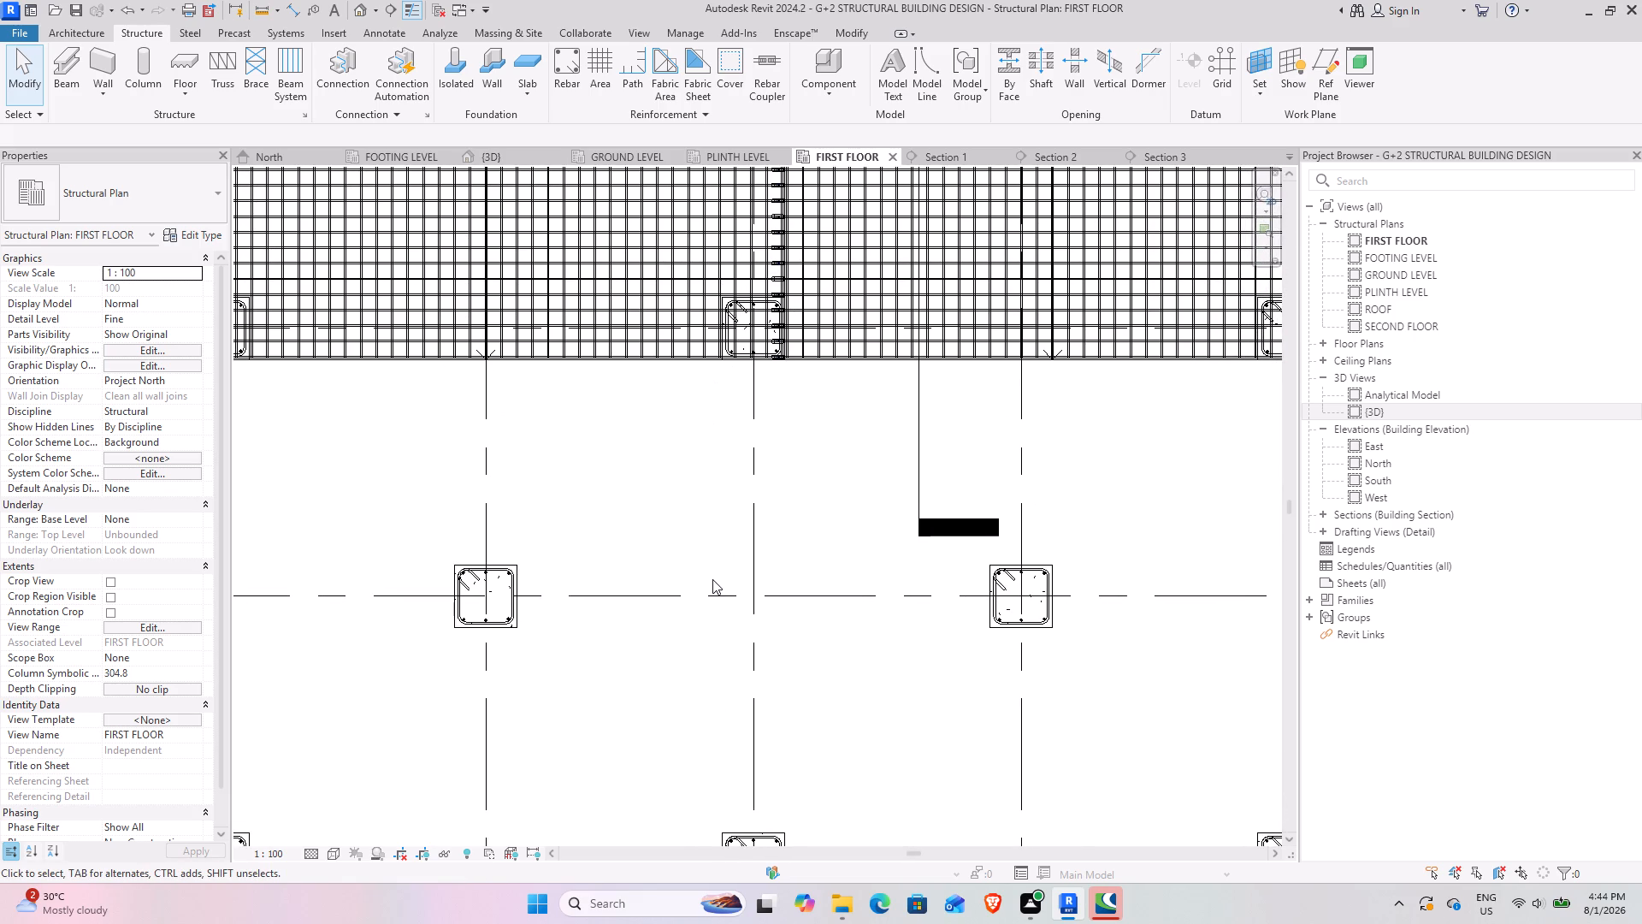
{"action": "scroll", "coordinate": [732, 598], "scroll_direction": "down", "scroll_amount": 4}
{"action": "middle_click_drag", "start_coordinate": [621, 662], "coordinate": [718, 553]}
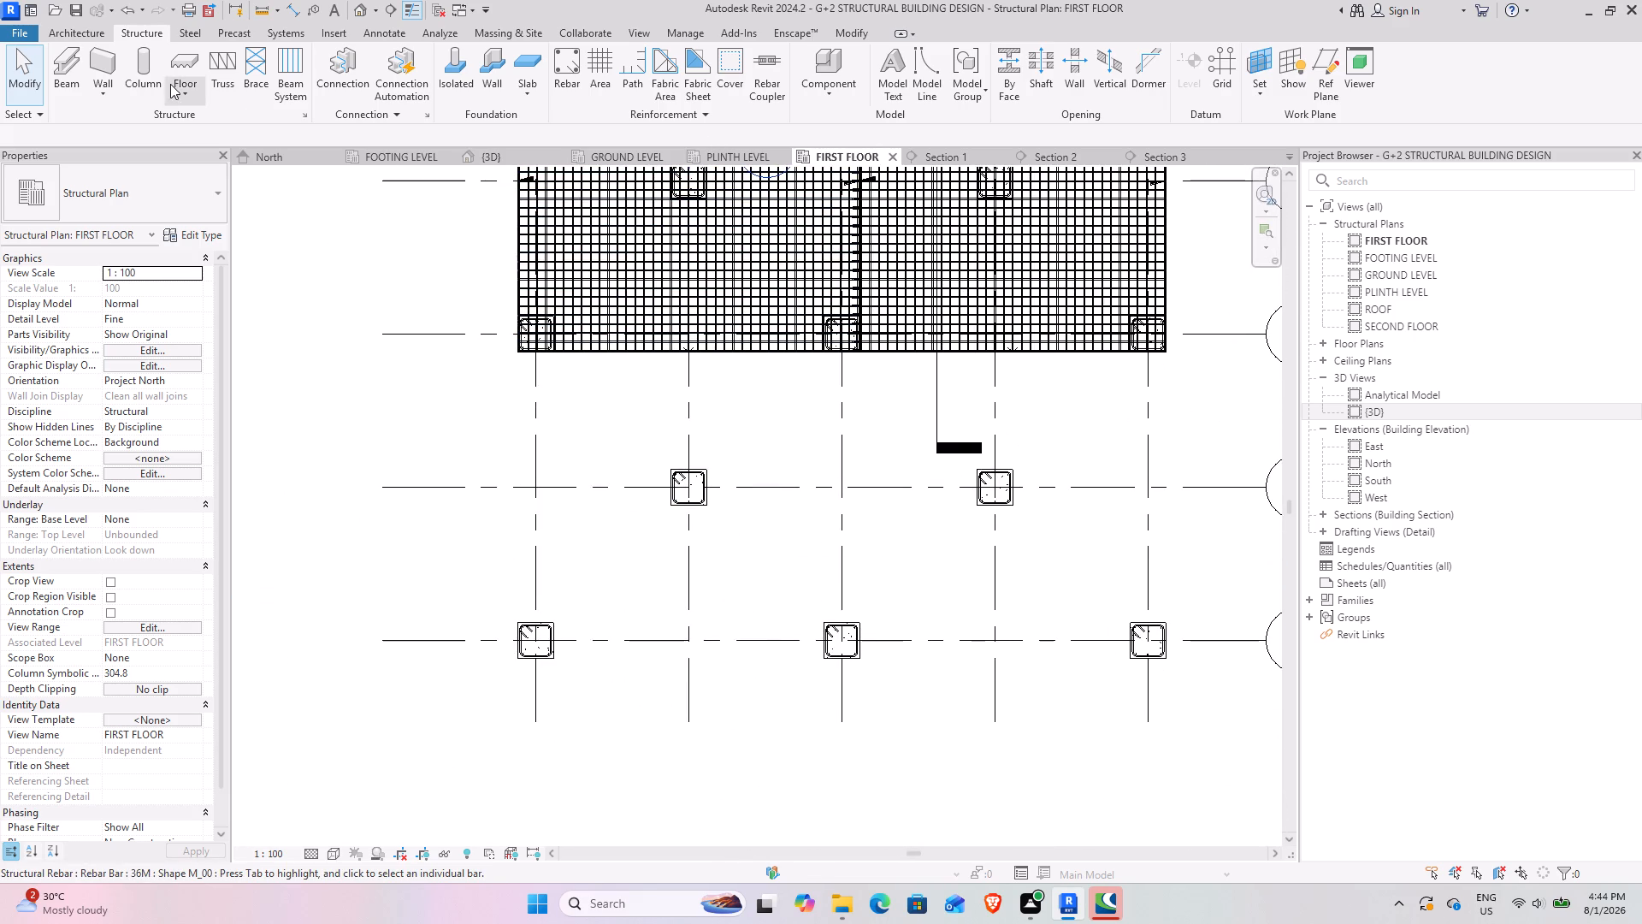
{"action": "left_click", "coordinate": [188, 52]}
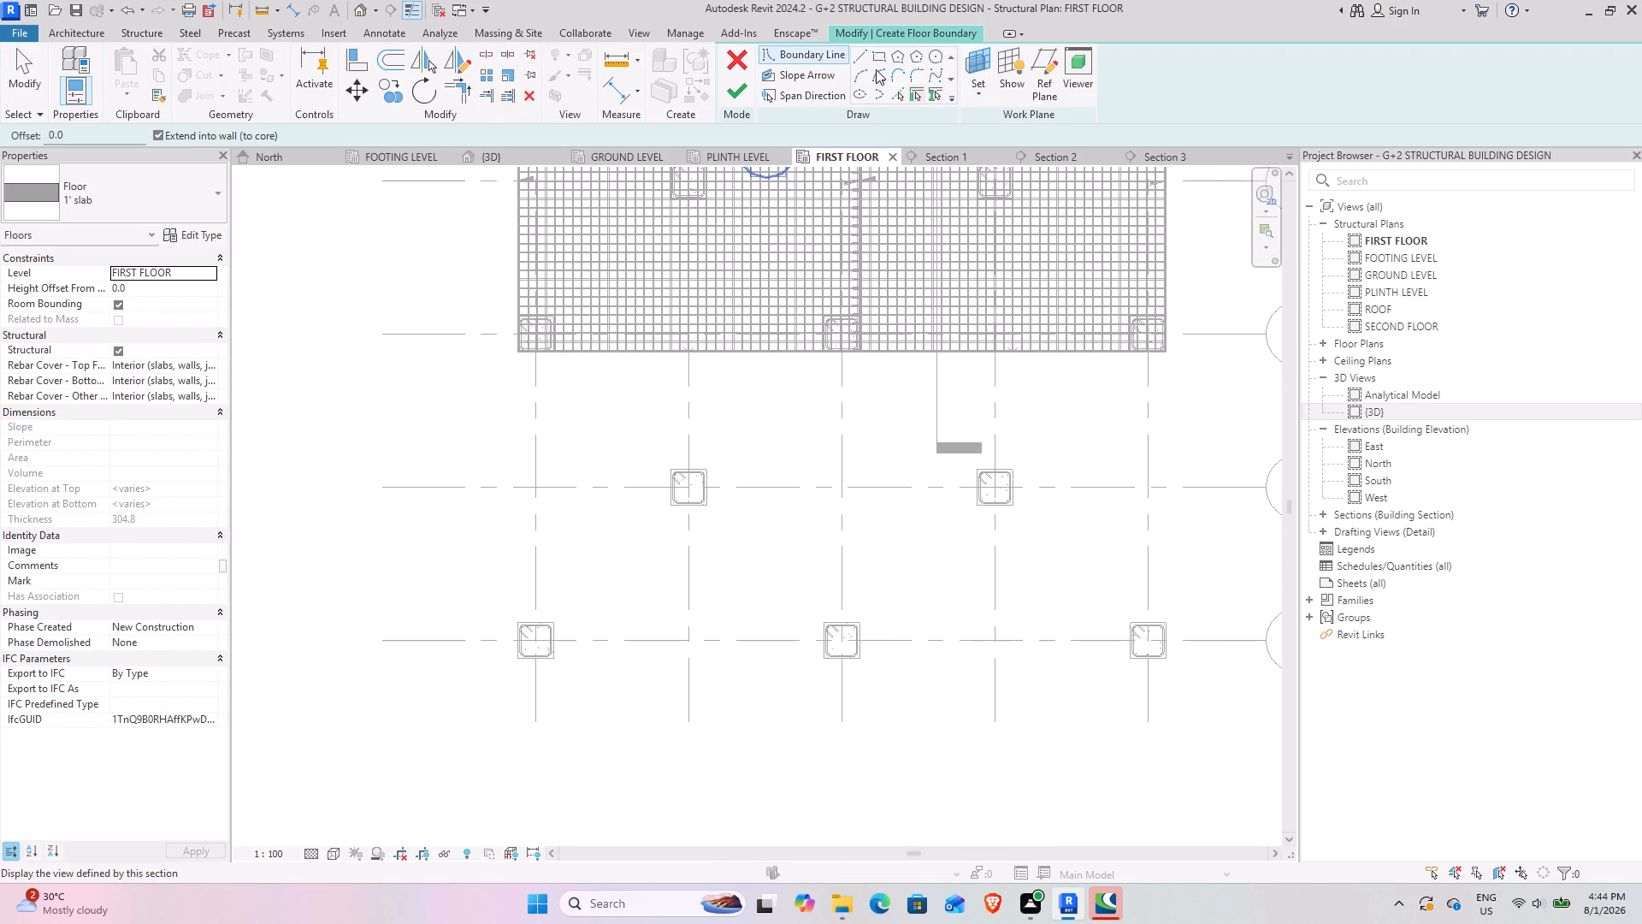
{"action": "left_click", "coordinate": [886, 49]}
{"action": "scroll", "coordinate": [493, 318], "scroll_direction": "up", "scroll_amount": 5}
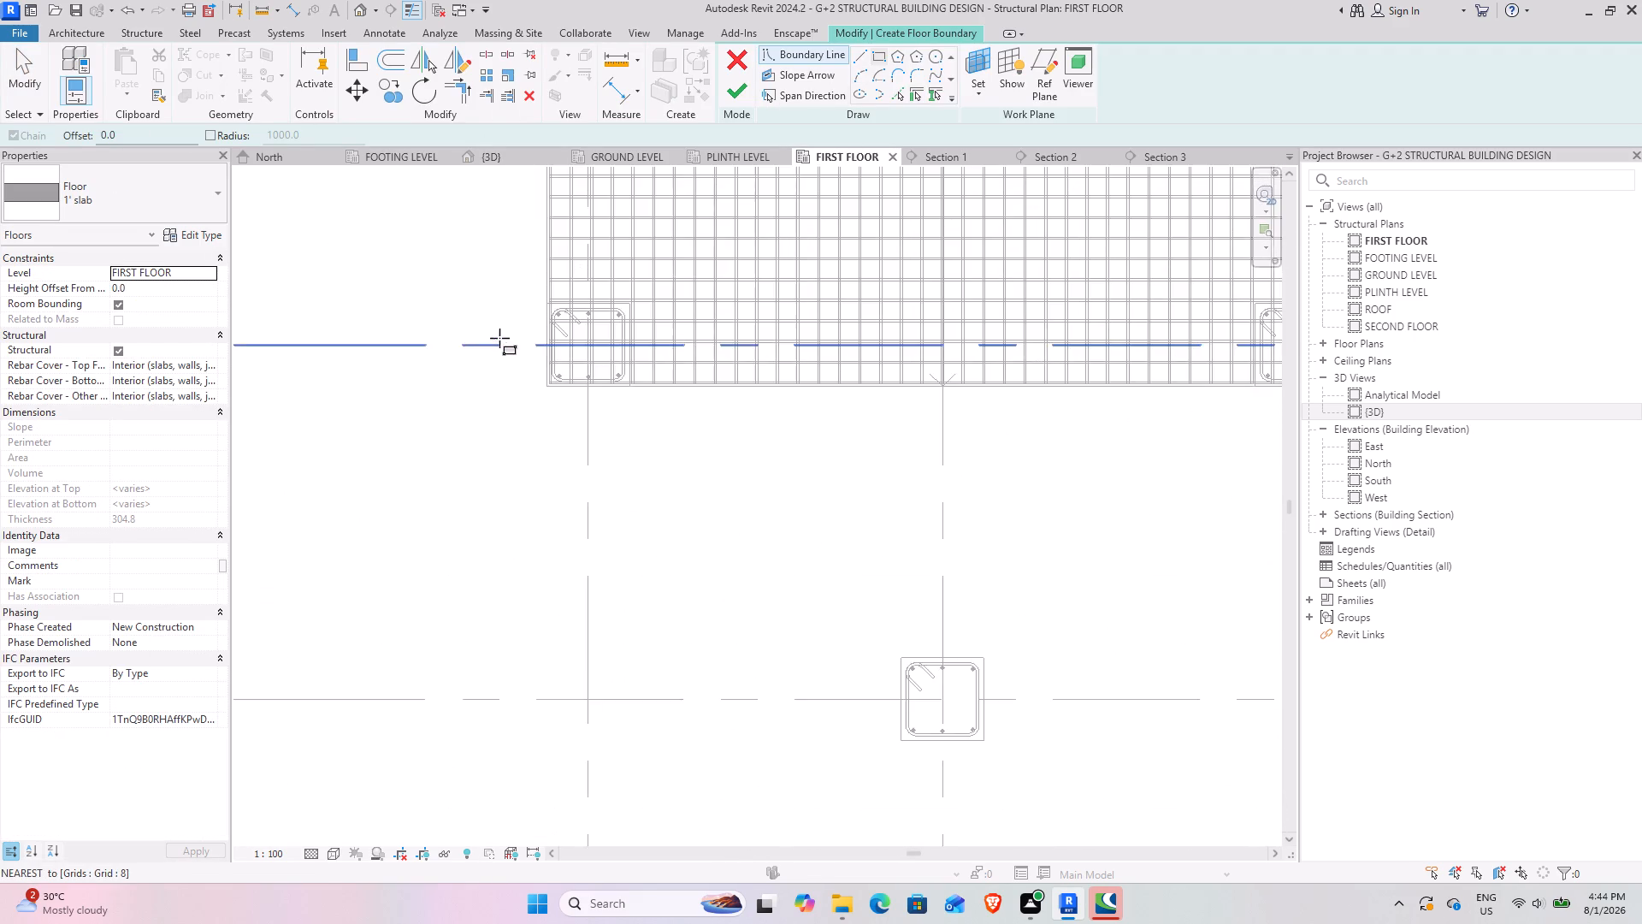
{"action": "scroll", "coordinate": [499, 338], "scroll_direction": "up", "scroll_amount": 4}
{"action": "scroll", "coordinate": [554, 406], "scroll_direction": "up", "scroll_amount": 3}
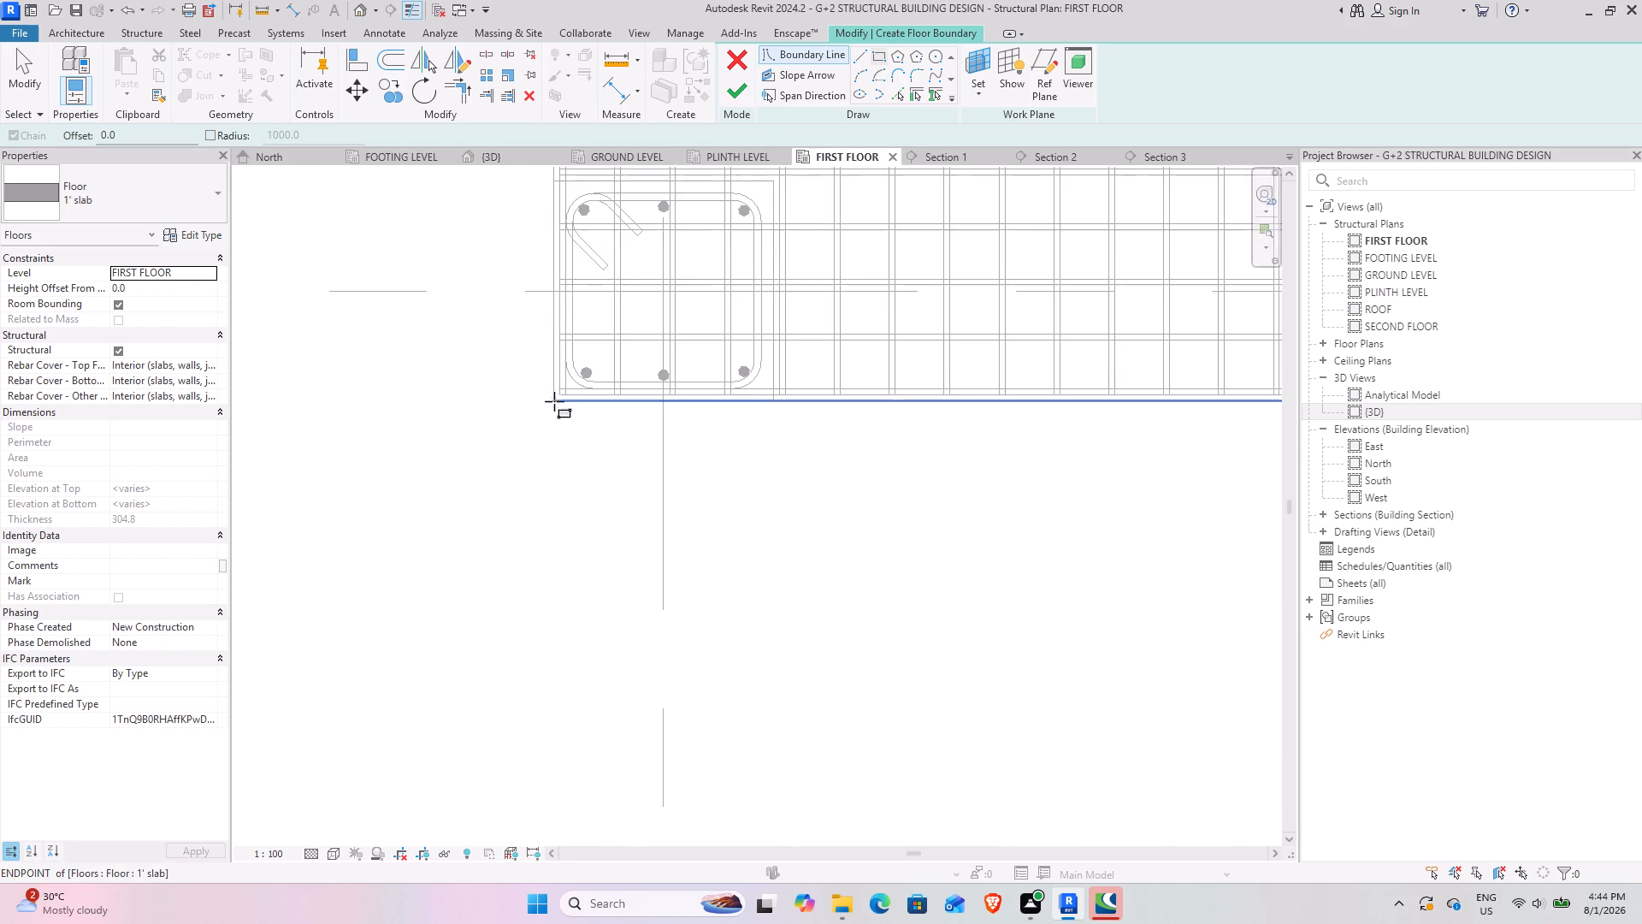
{"action": "scroll", "coordinate": [554, 401], "scroll_direction": "up", "scroll_amount": 6}
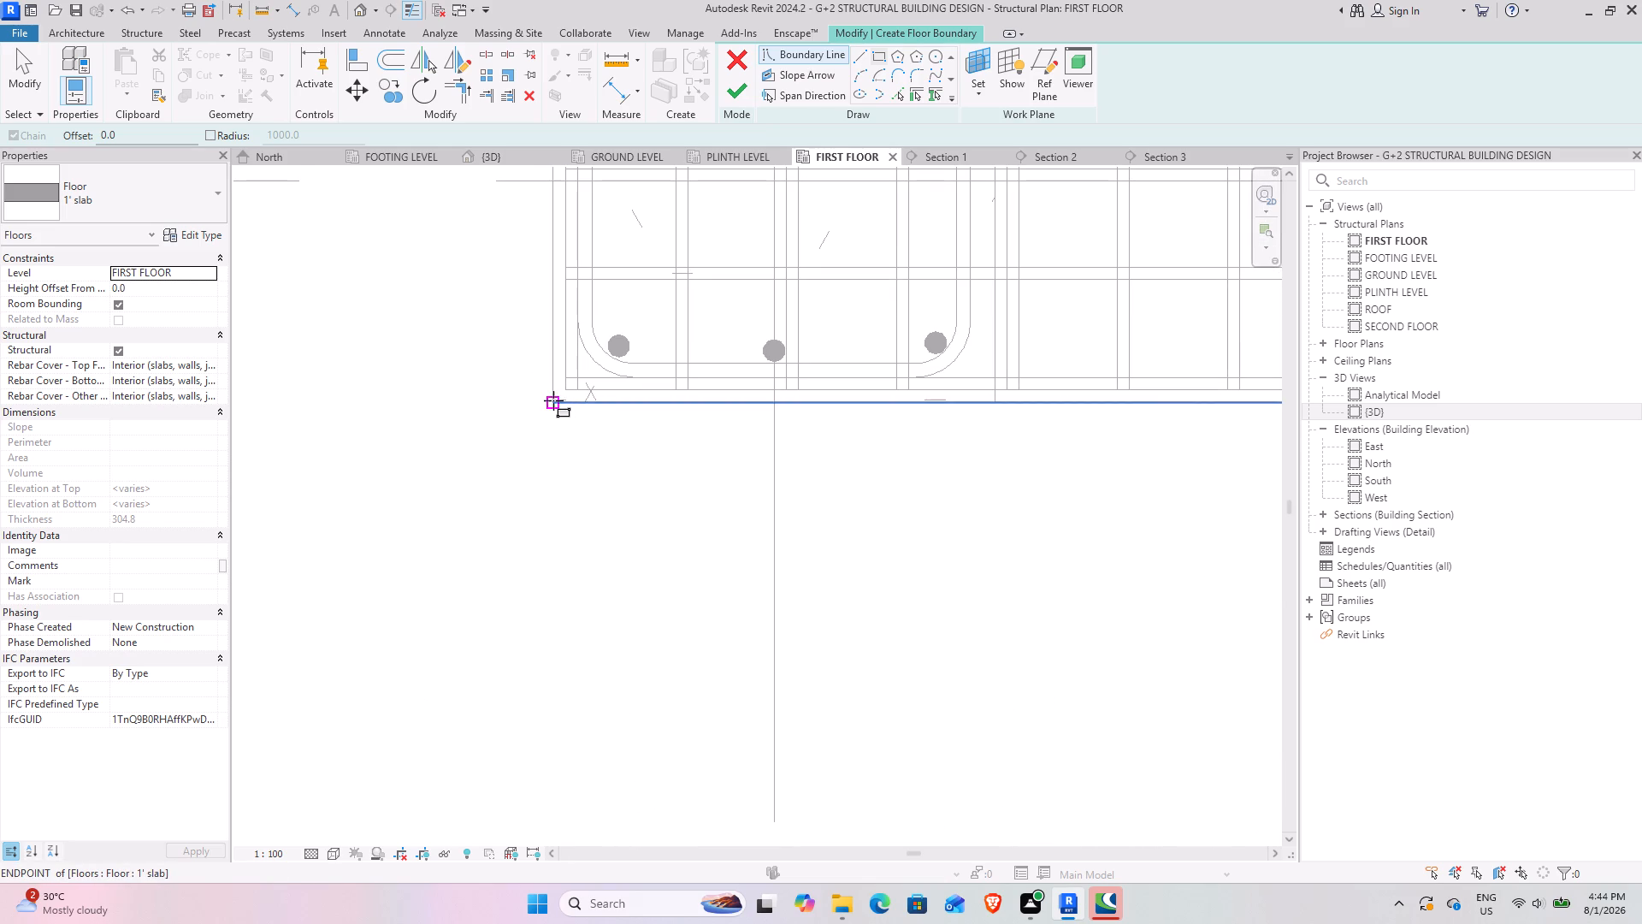
{"action": "left_click", "coordinate": [552, 400]}
{"action": "scroll", "coordinate": [777, 508], "scroll_direction": "down", "scroll_amount": 17}
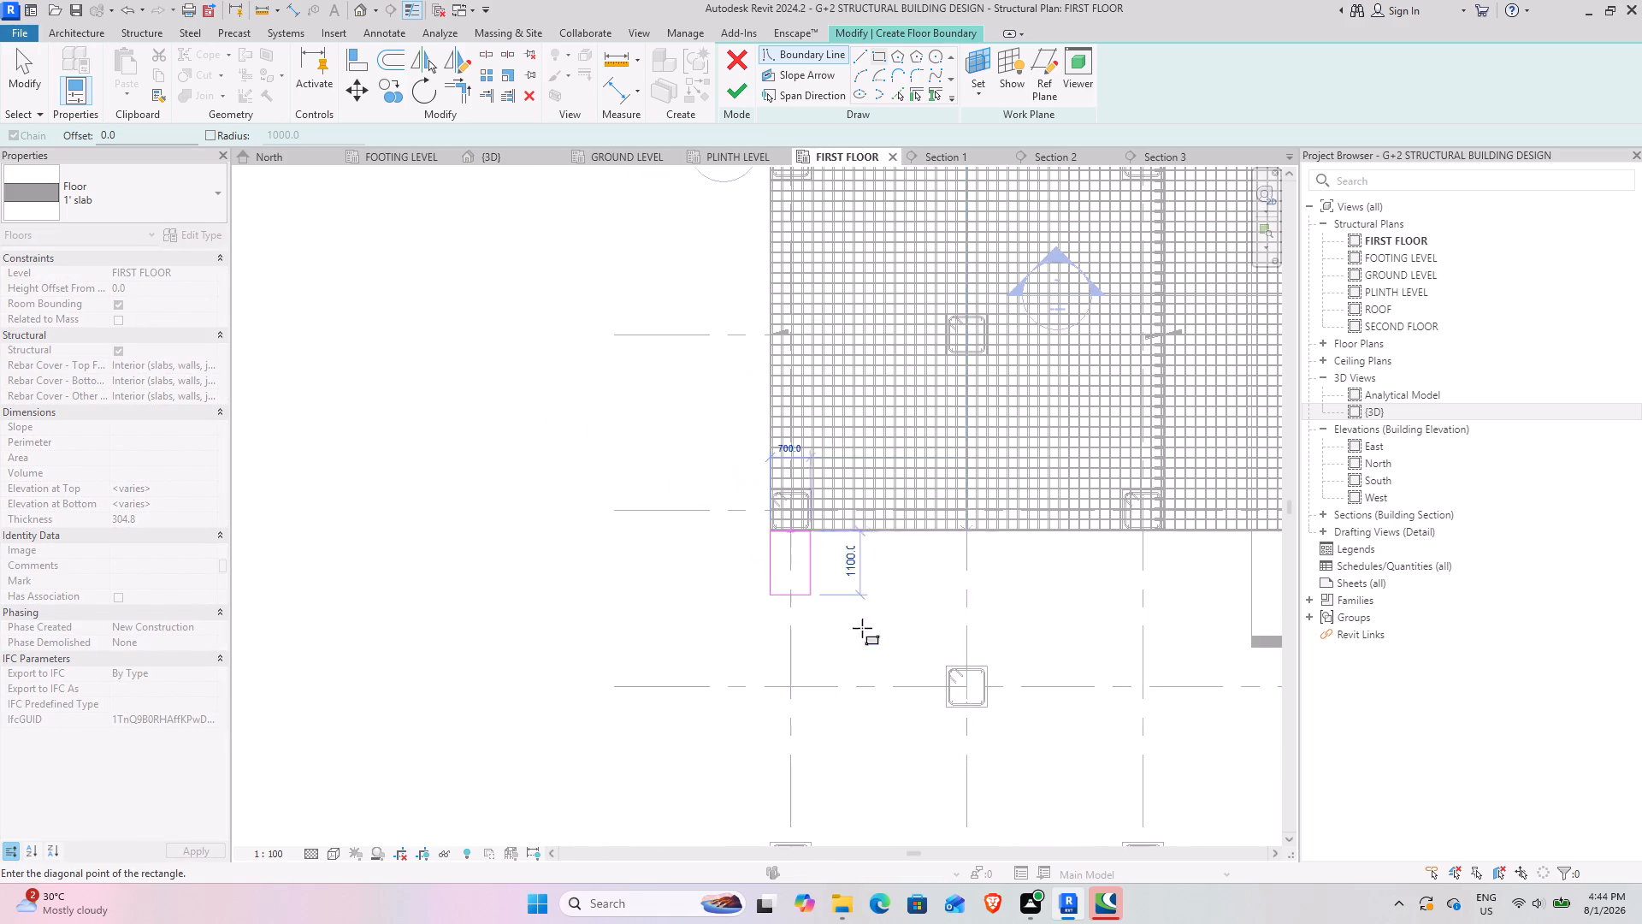
{"action": "middle_click_drag", "start_coordinate": [974, 644], "coordinate": [681, 235]}
{"action": "scroll", "coordinate": [869, 468], "scroll_direction": "up", "scroll_amount": 8}
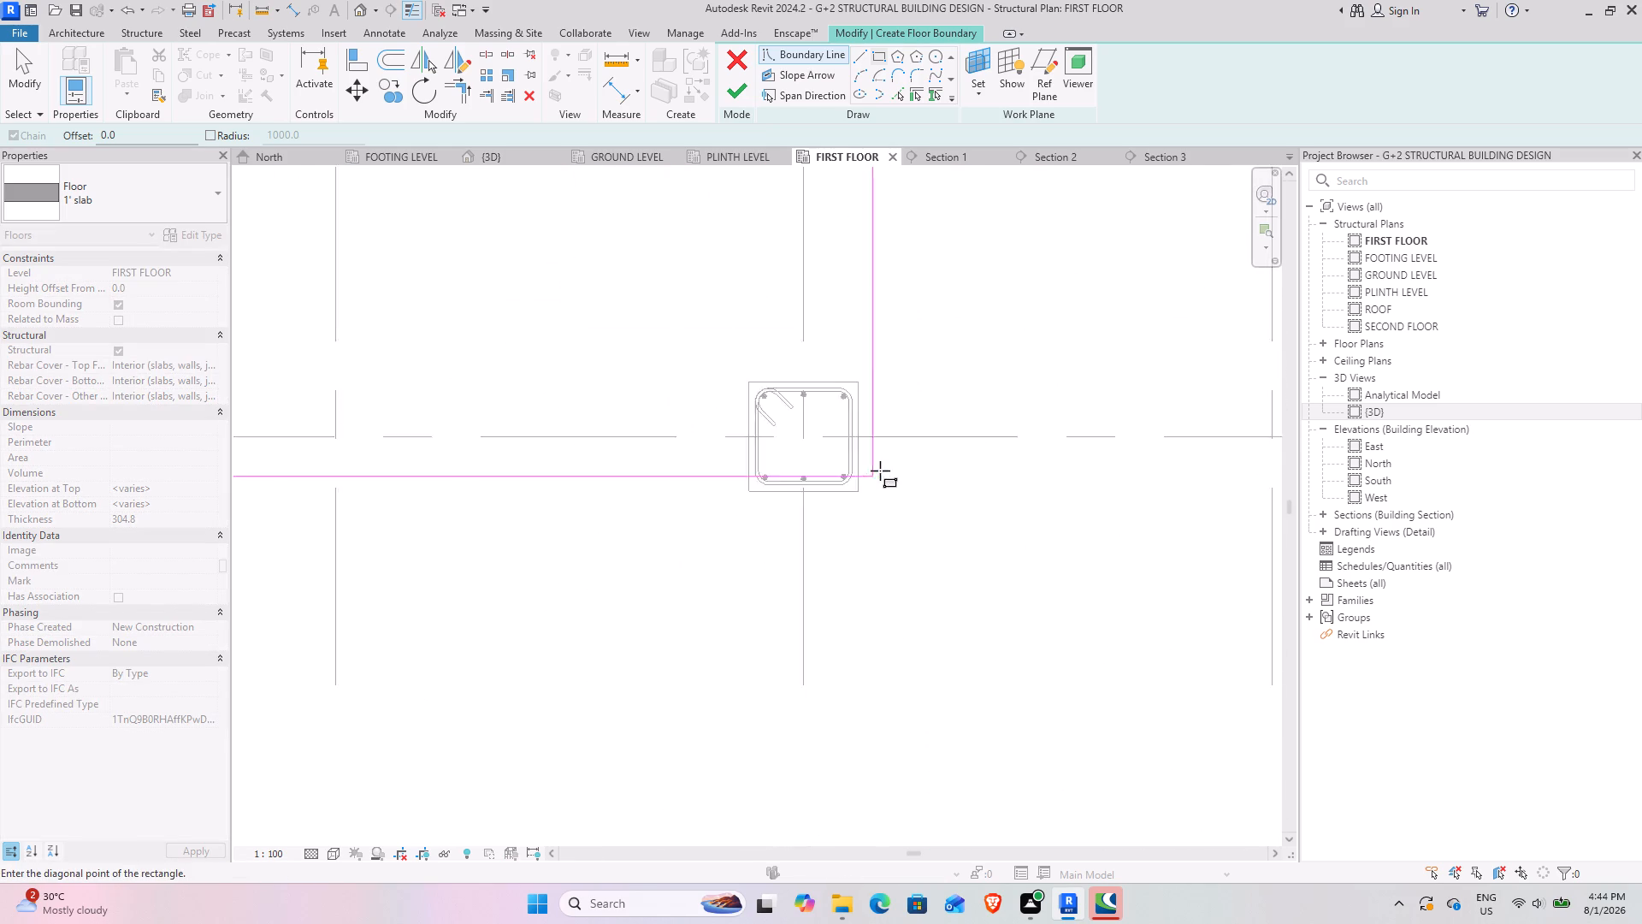
{"action": "scroll", "coordinate": [880, 471], "scroll_direction": "up", "scroll_amount": 7}
{"action": "left_click", "coordinate": [848, 501]}
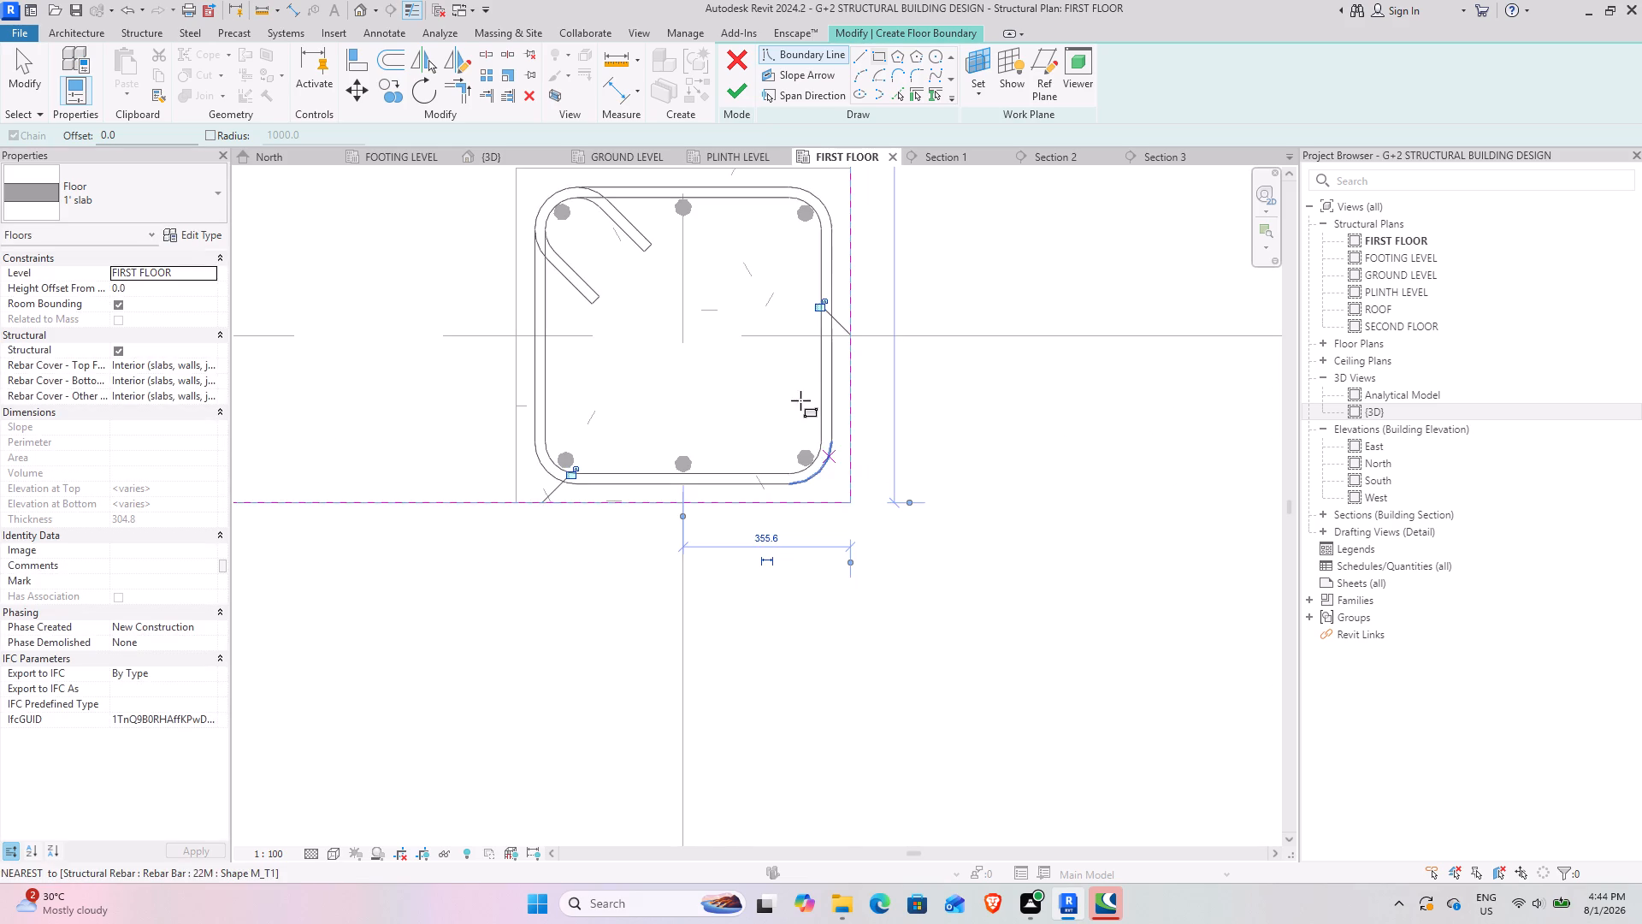
Finish the 1' slab floor sketch between grids 1 to 3 and 8 to 10, and check the panel in the {3D} view.
{"action": "scroll", "coordinate": [787, 370], "scroll_direction": "down", "scroll_amount": 16}
{"action": "middle_click_drag", "start_coordinate": [913, 311], "coordinate": [799, 650]}
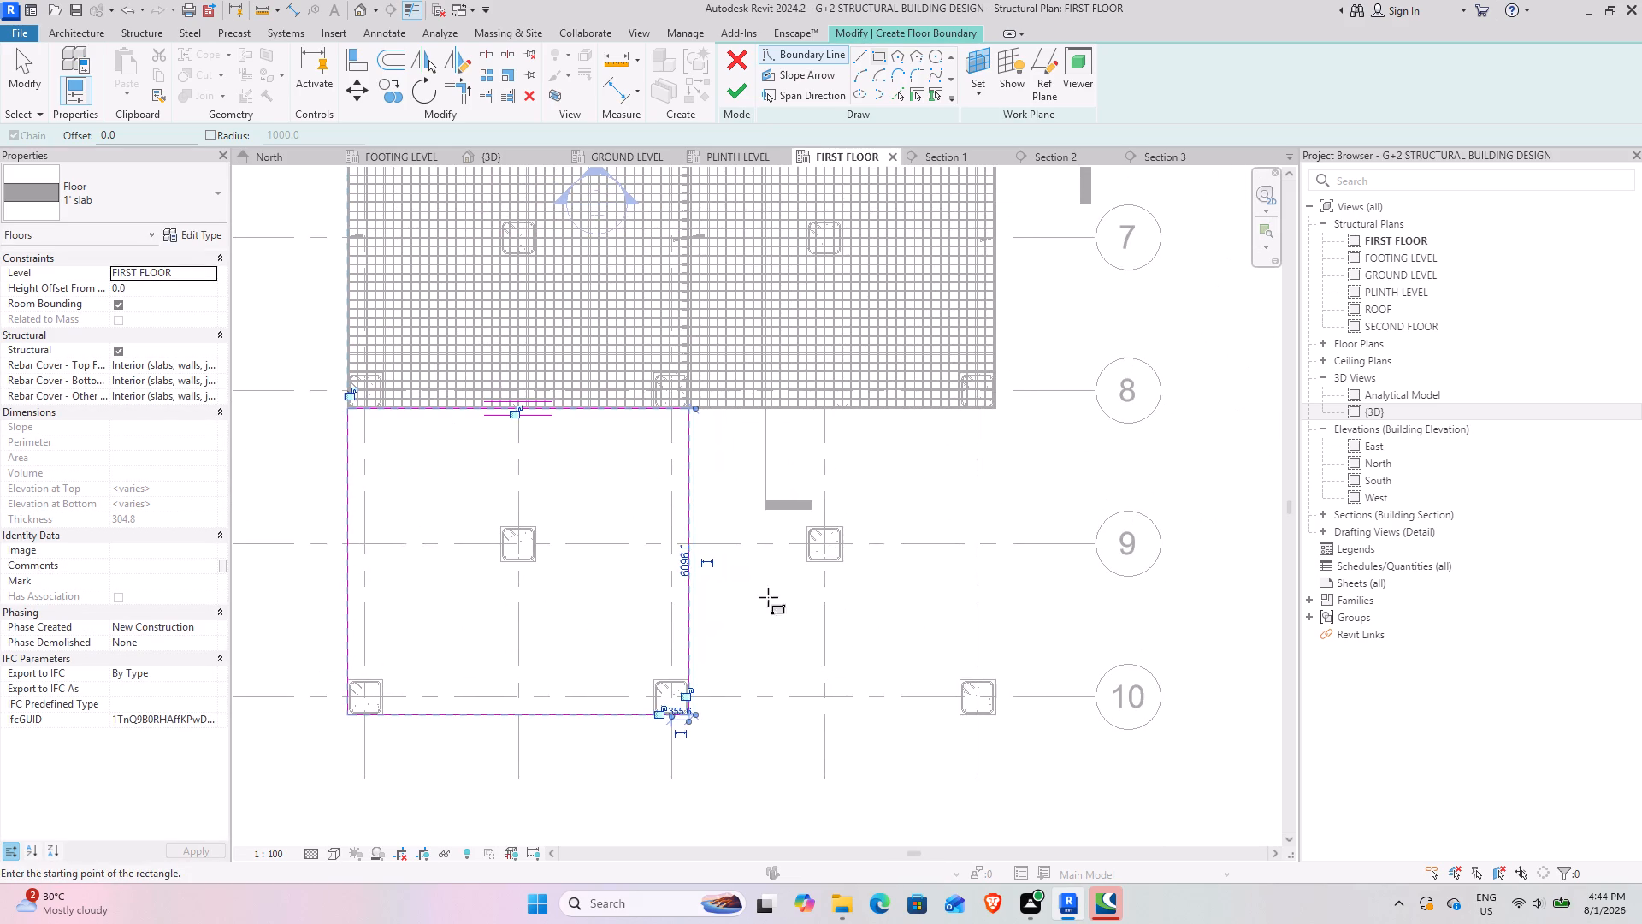
{"action": "left_click", "coordinate": [734, 90]}
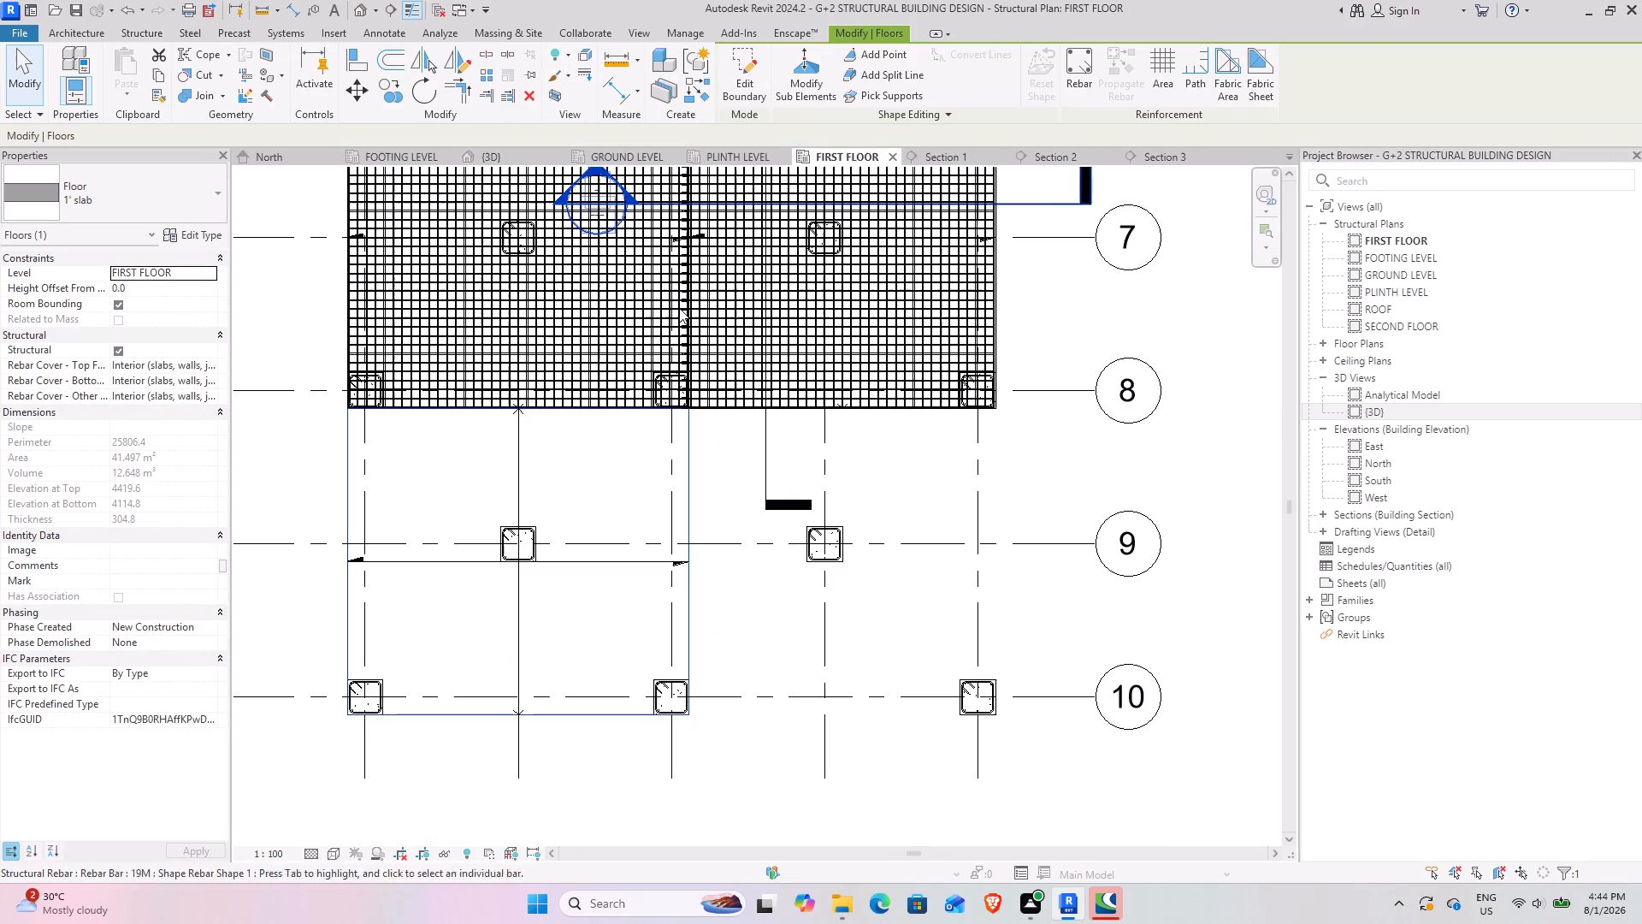
{"action": "middle_click_drag", "start_coordinate": [796, 477], "coordinate": [791, 562]}
{"action": "left_click", "coordinate": [908, 565]}
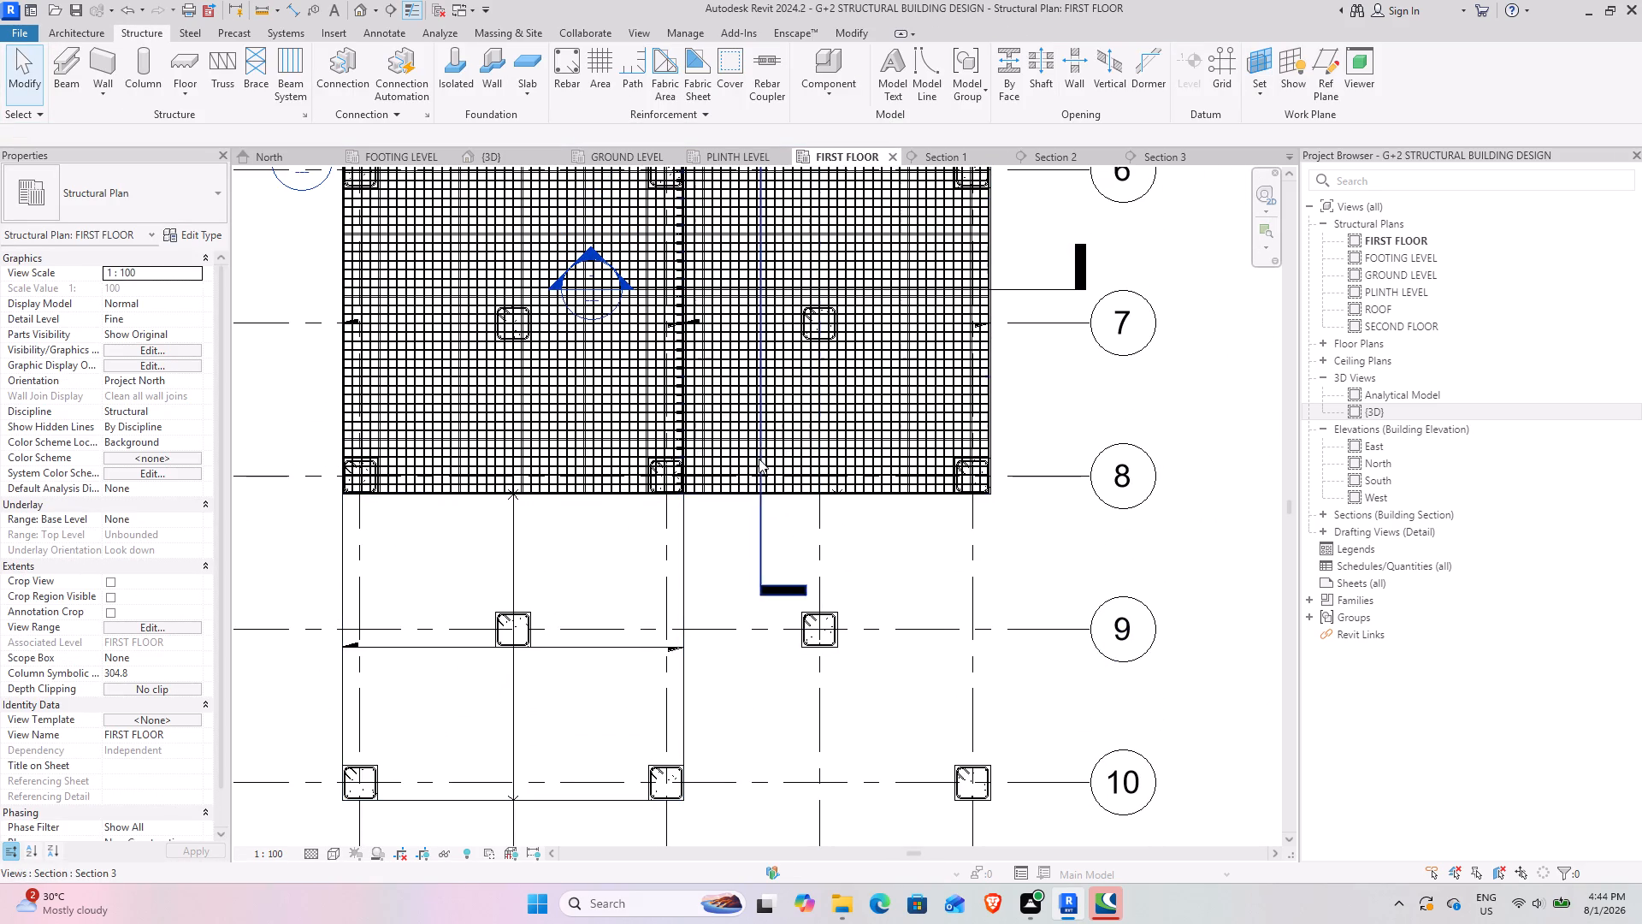
{"action": "scroll", "coordinate": [758, 443], "scroll_direction": "down", "scroll_amount": 3}
{"action": "middle_click_drag", "start_coordinate": [881, 346], "coordinate": [851, 423]}
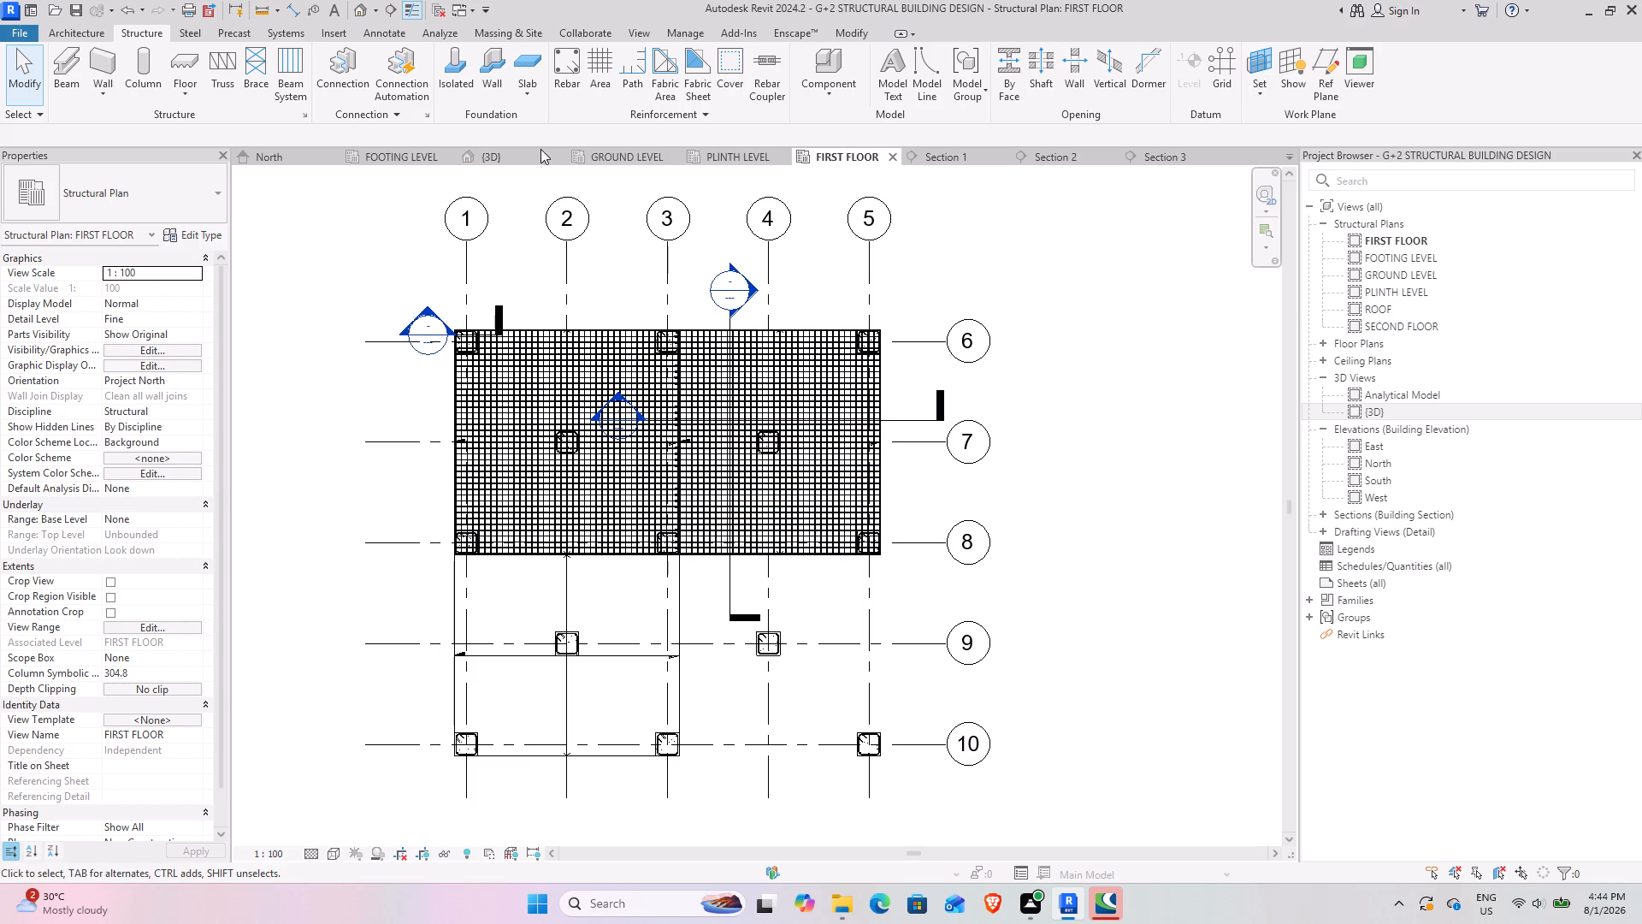
{"action": "left_click", "coordinate": [503, 150]}
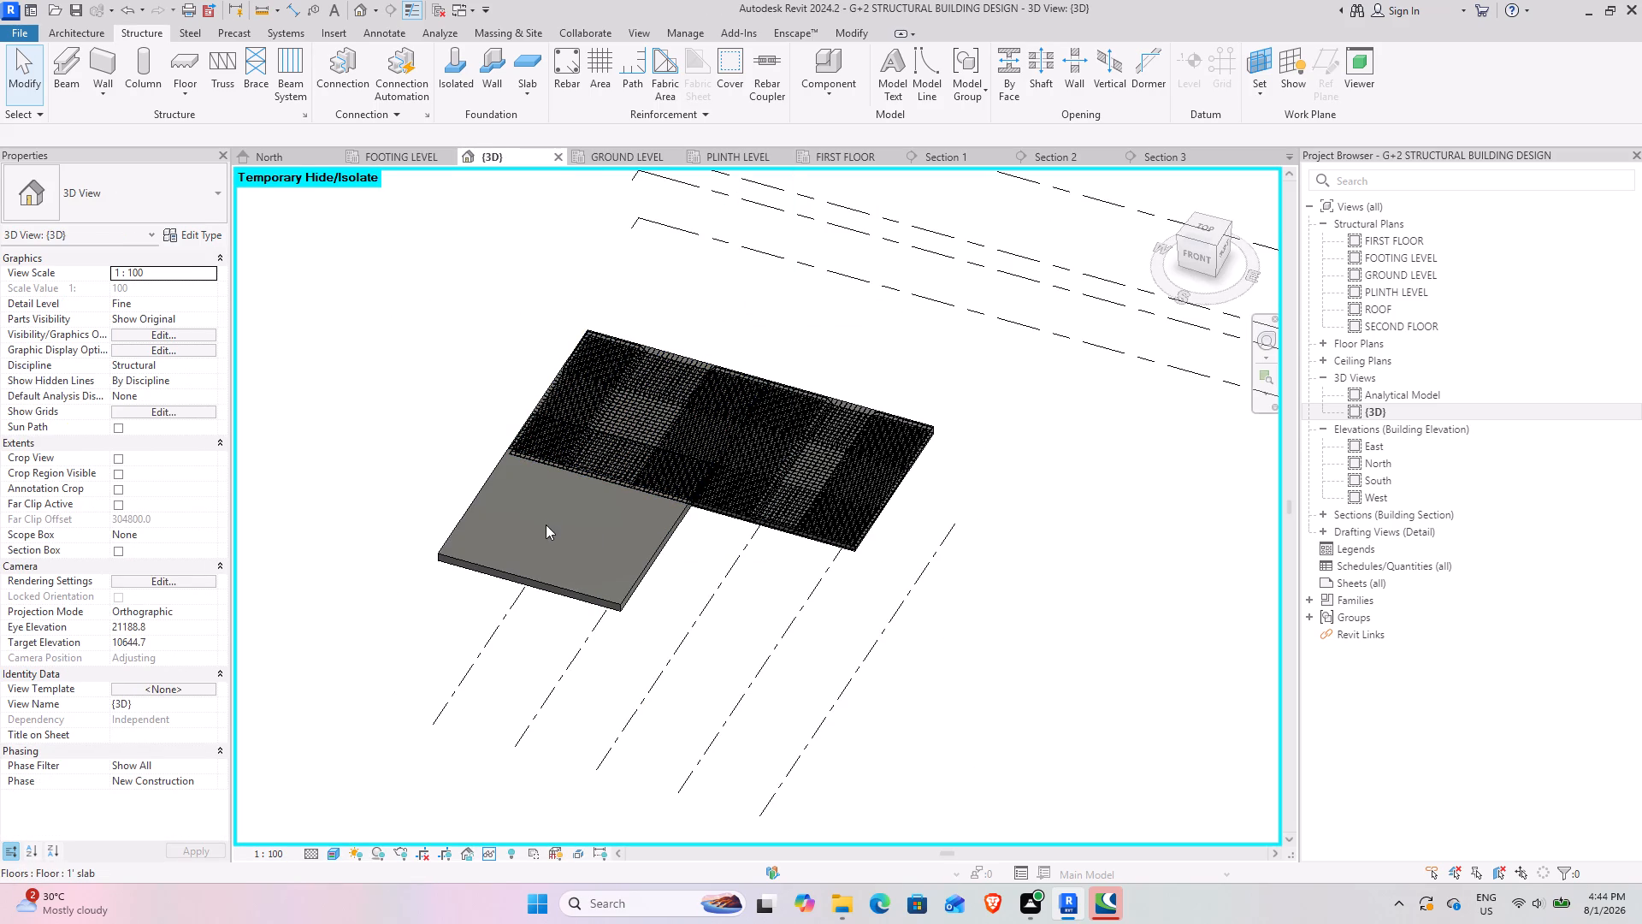
{"action": "middle_click_drag", "start_coordinate": [526, 533], "coordinate": [738, 512], "text": "shift"}
{"action": "scroll", "coordinate": [687, 648], "scroll_direction": "up", "scroll_amount": 4}
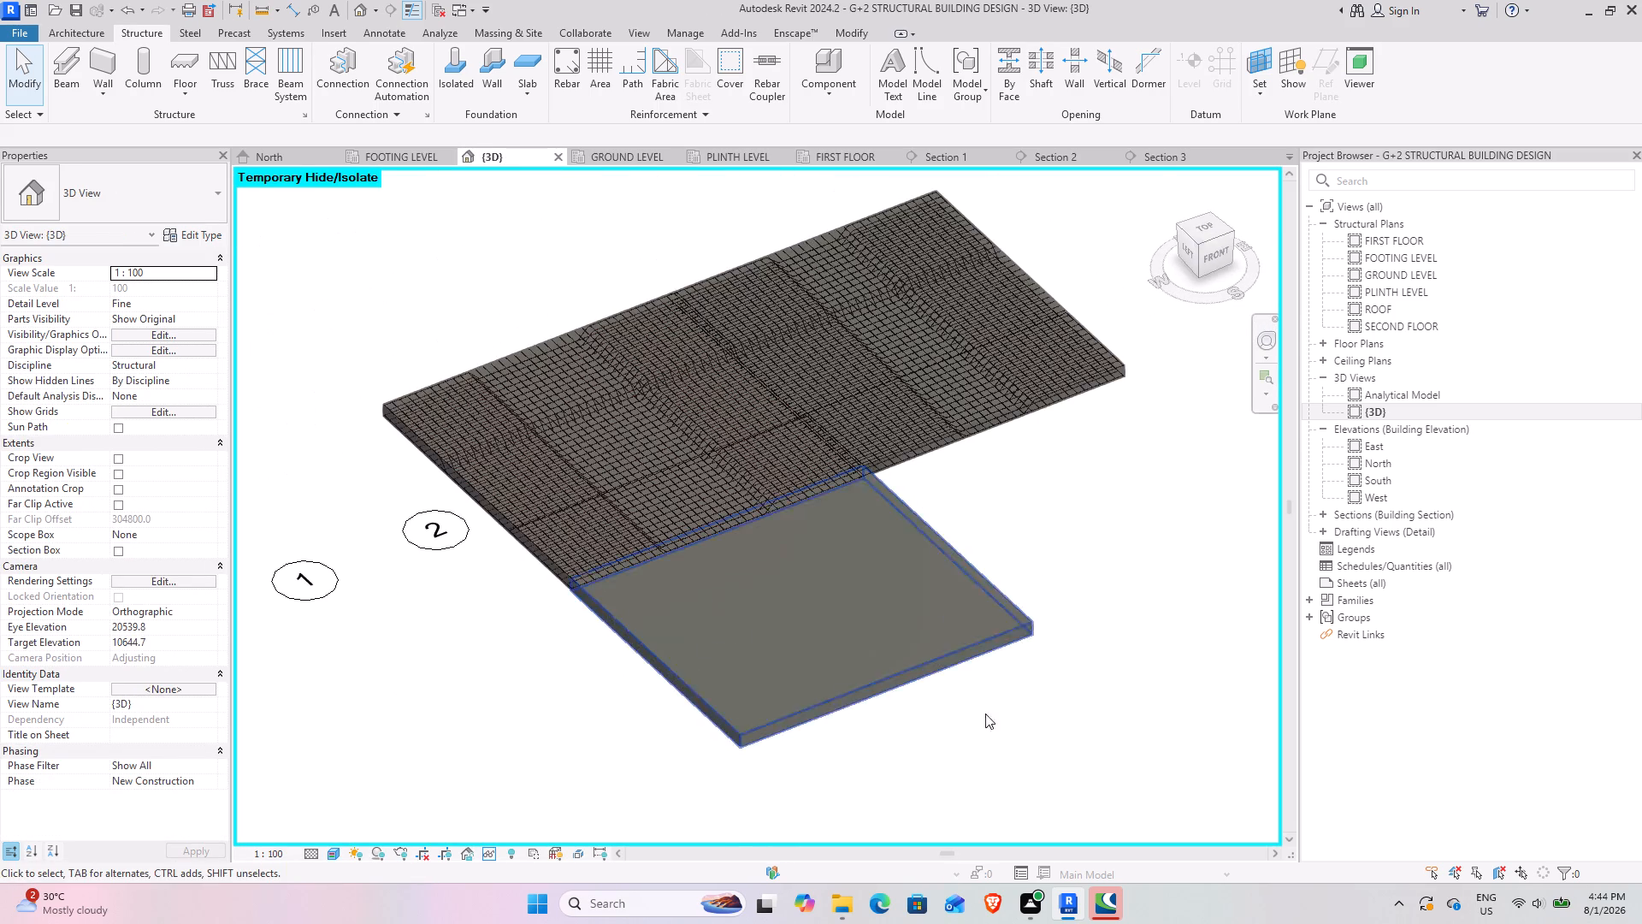
{"action": "middle_click_drag", "start_coordinate": [985, 729], "coordinate": [901, 736], "text": "shift"}
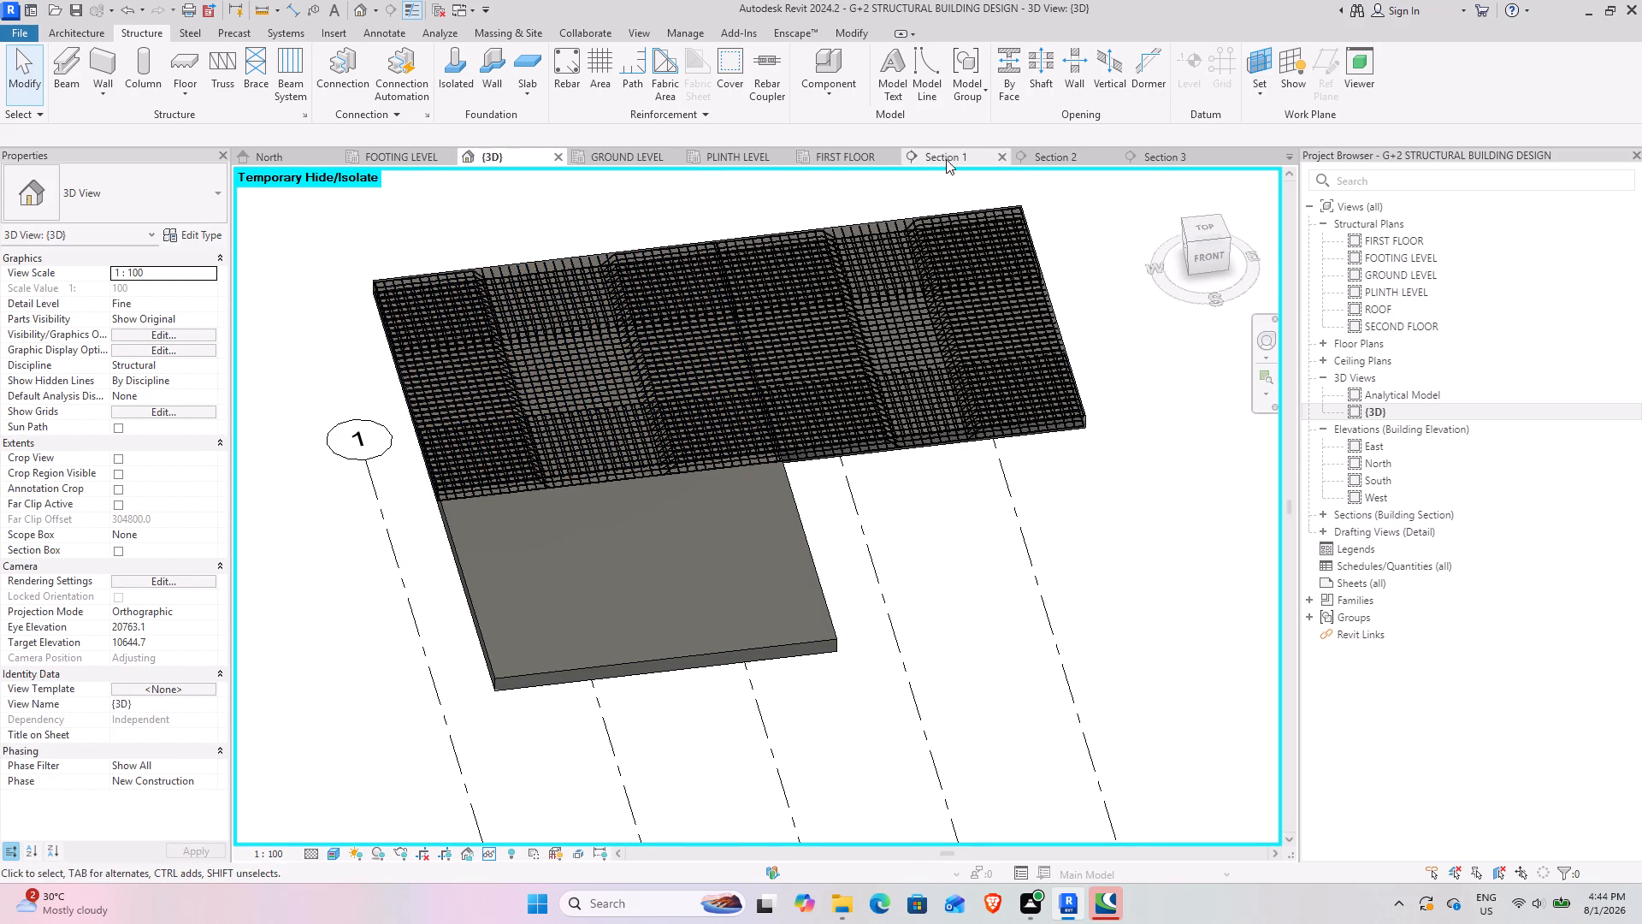
In the FIRST FLOOR plan, move Section 3 across the new slab between grids 1 and 2, tightening its extents and far clip to about 5562 mm.
{"action": "left_click", "coordinate": [864, 160]}
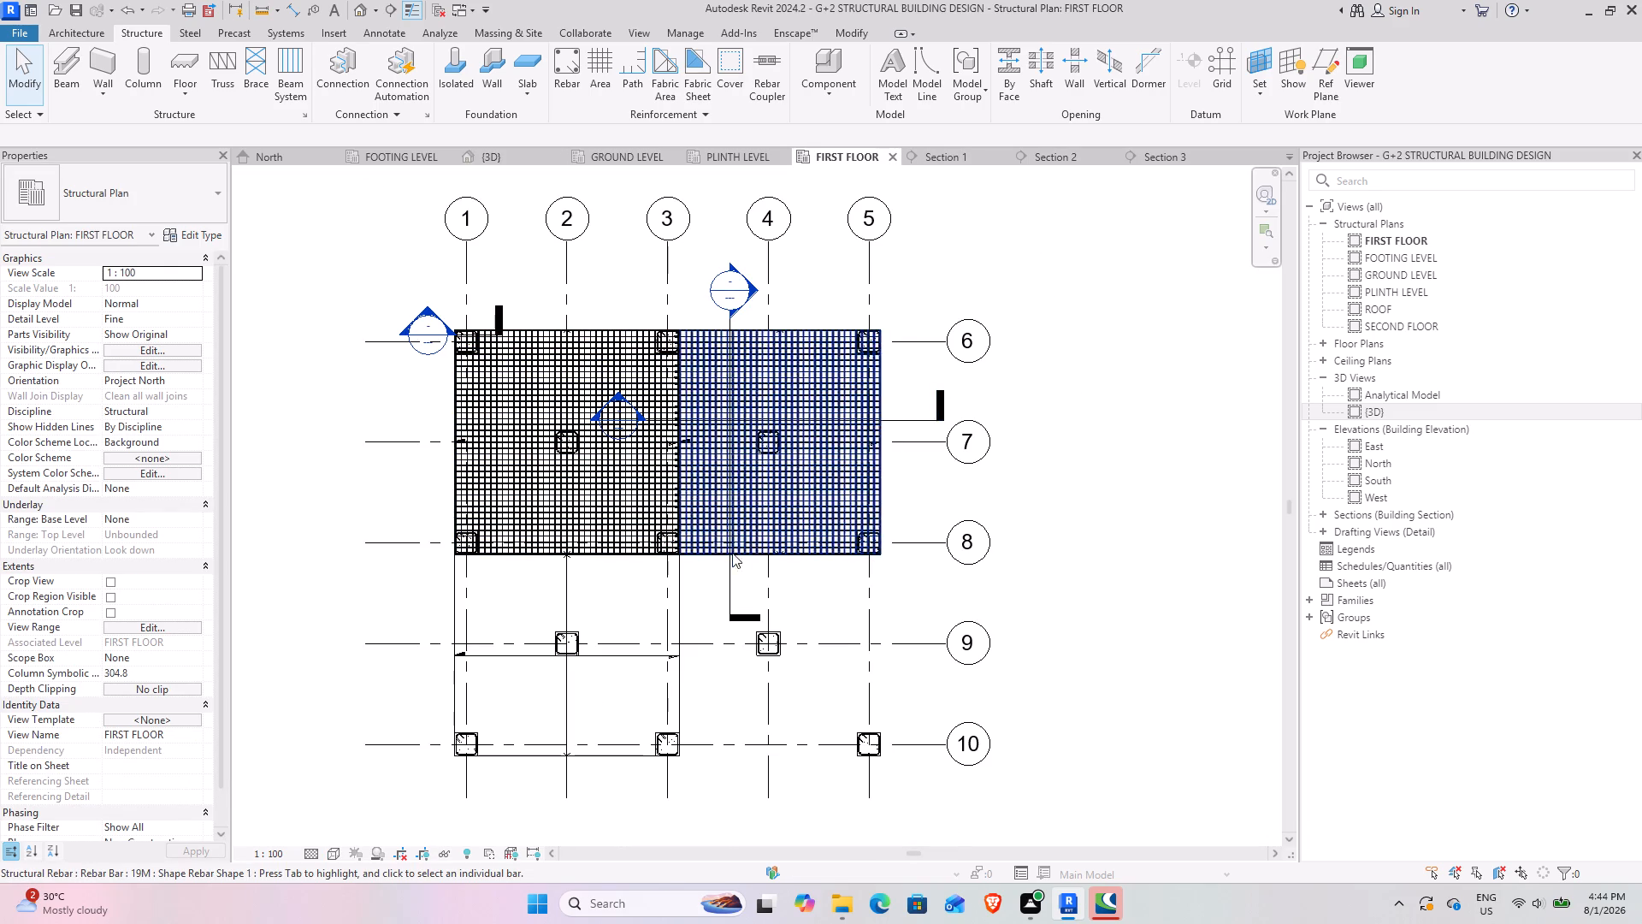
{"action": "left_click", "coordinate": [730, 584]}
{"action": "left_click_drag", "start_coordinate": [730, 588], "coordinate": [552, 787]}
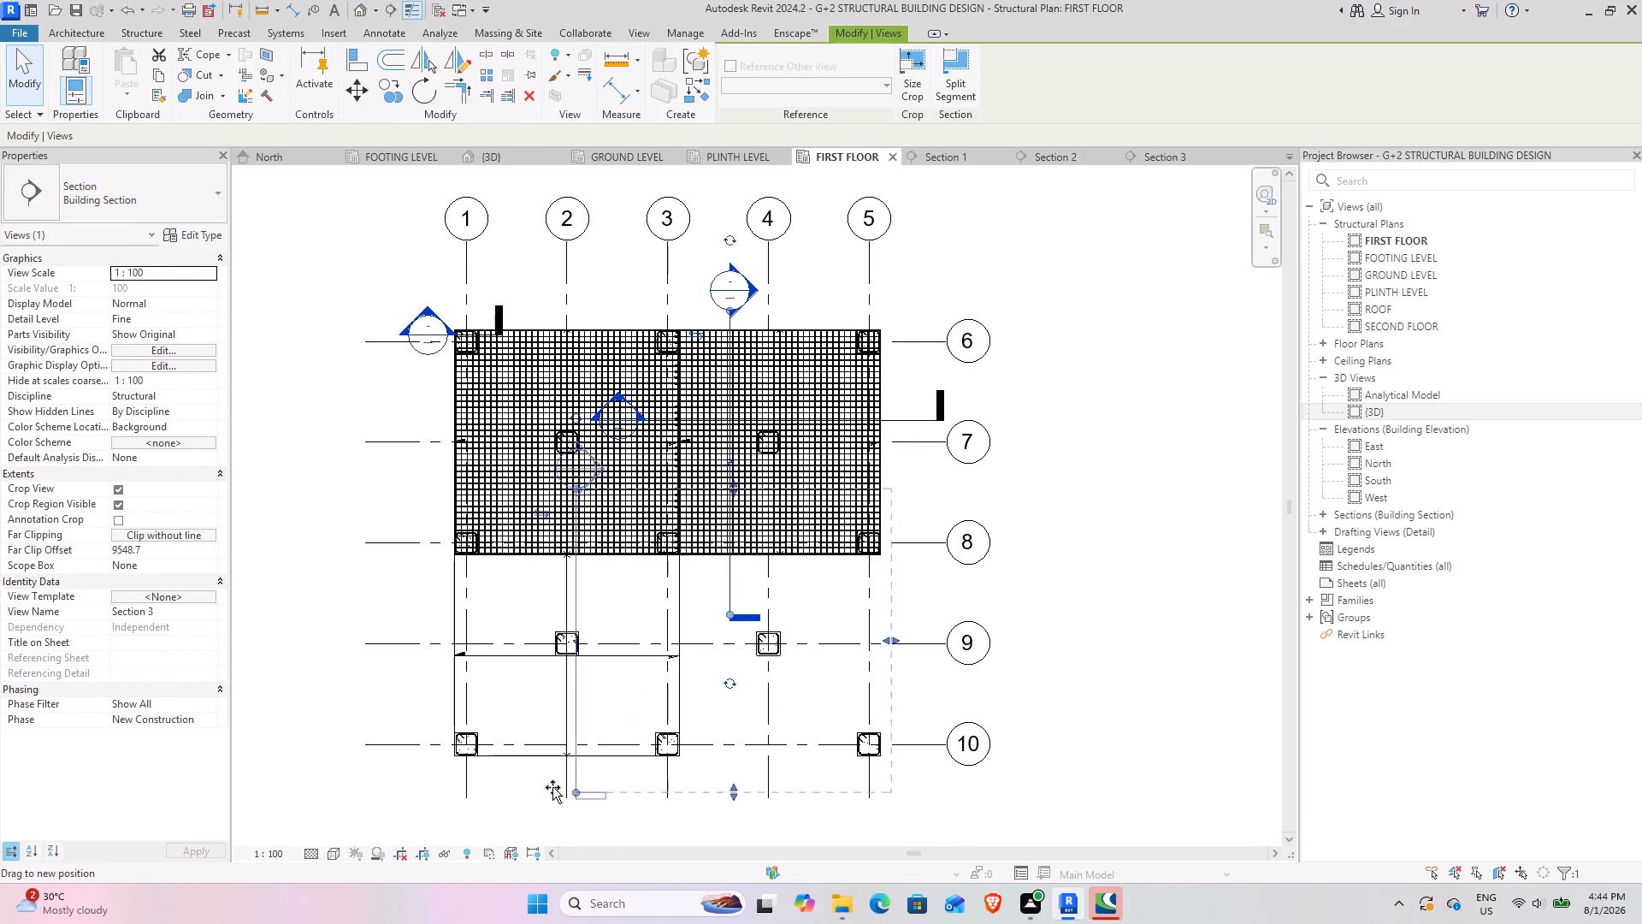
{"action": "left_click_drag", "start_coordinate": [552, 787], "coordinate": [512, 800]}
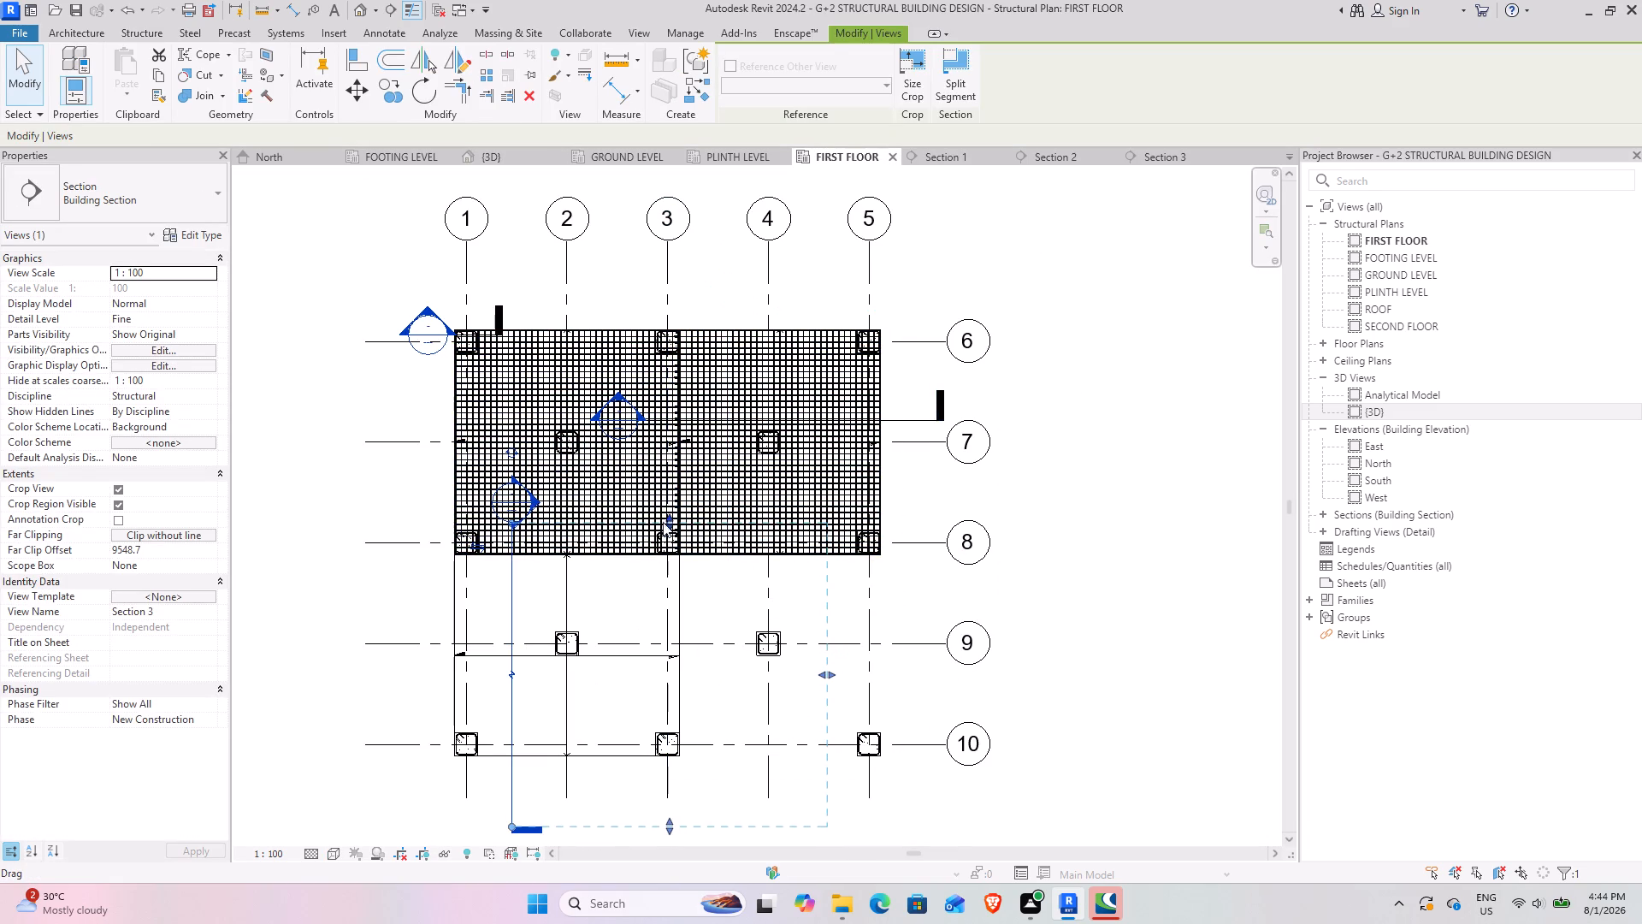
{"action": "left_click_drag", "start_coordinate": [670, 512], "coordinate": [669, 536]}
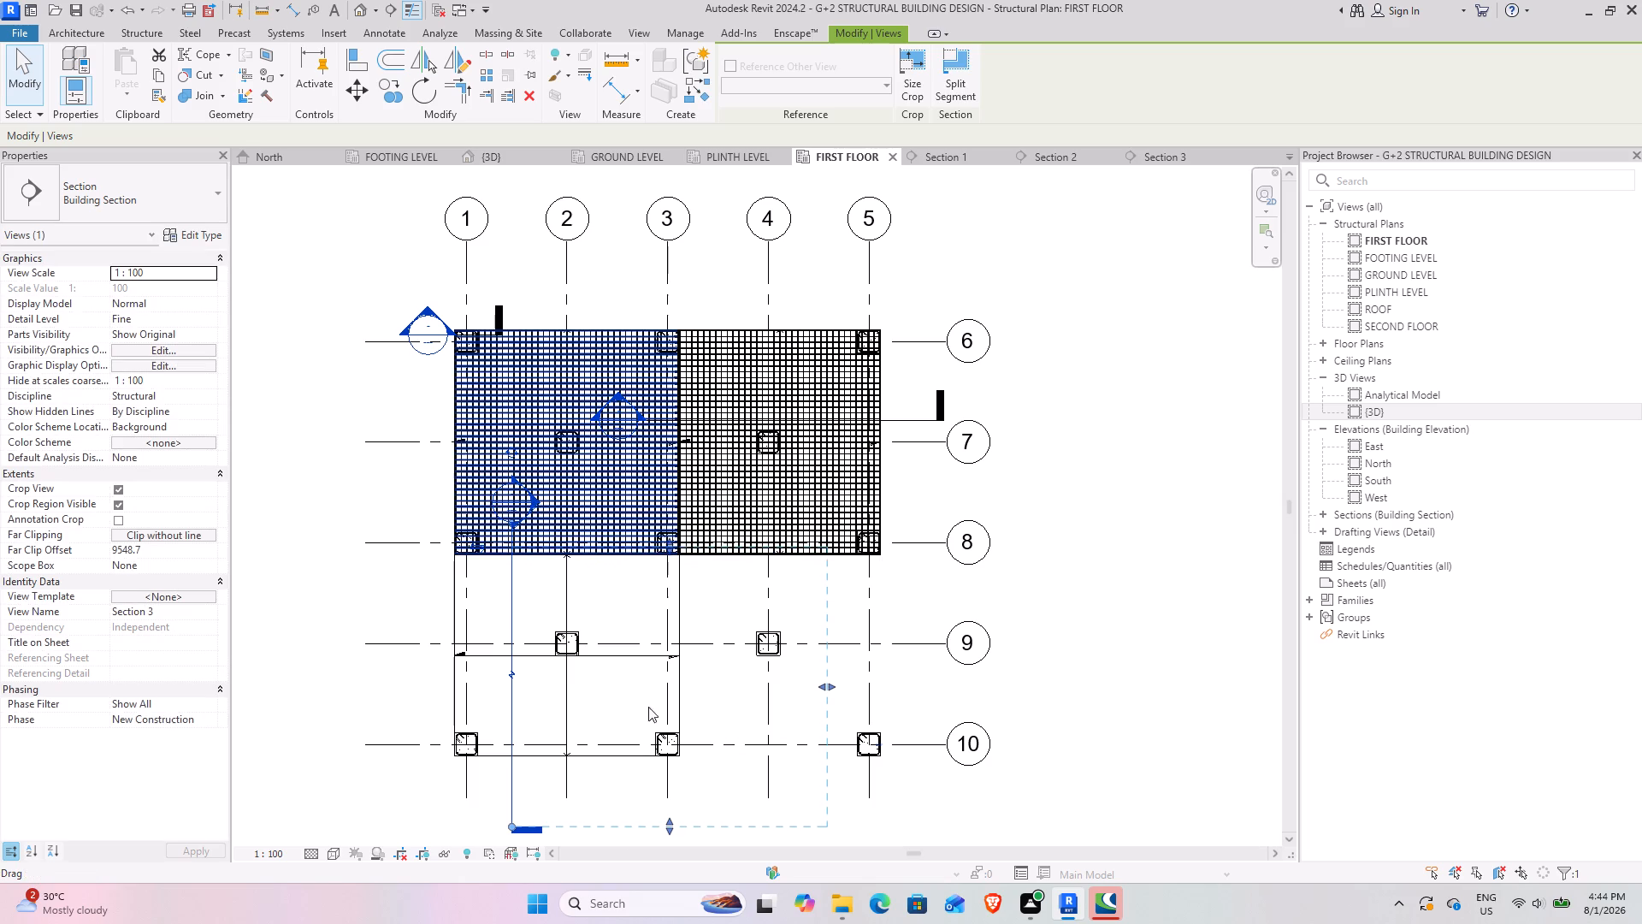
{"action": "left_click_drag", "start_coordinate": [664, 826], "coordinate": [656, 782]}
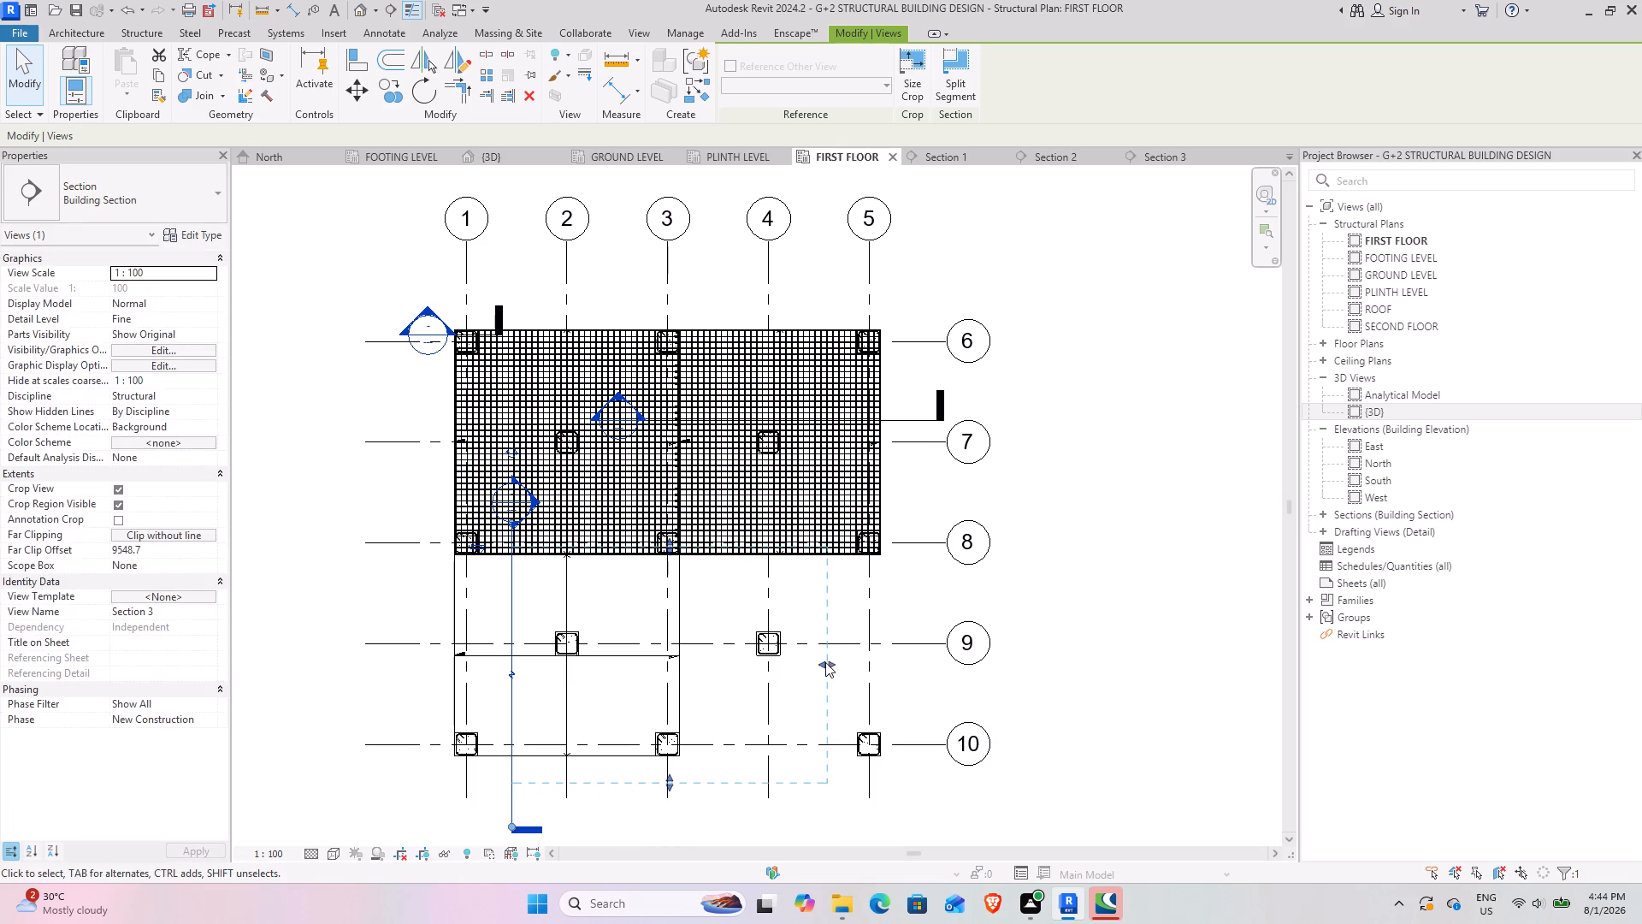
{"action": "left_click_drag", "start_coordinate": [825, 662], "coordinate": [694, 666]}
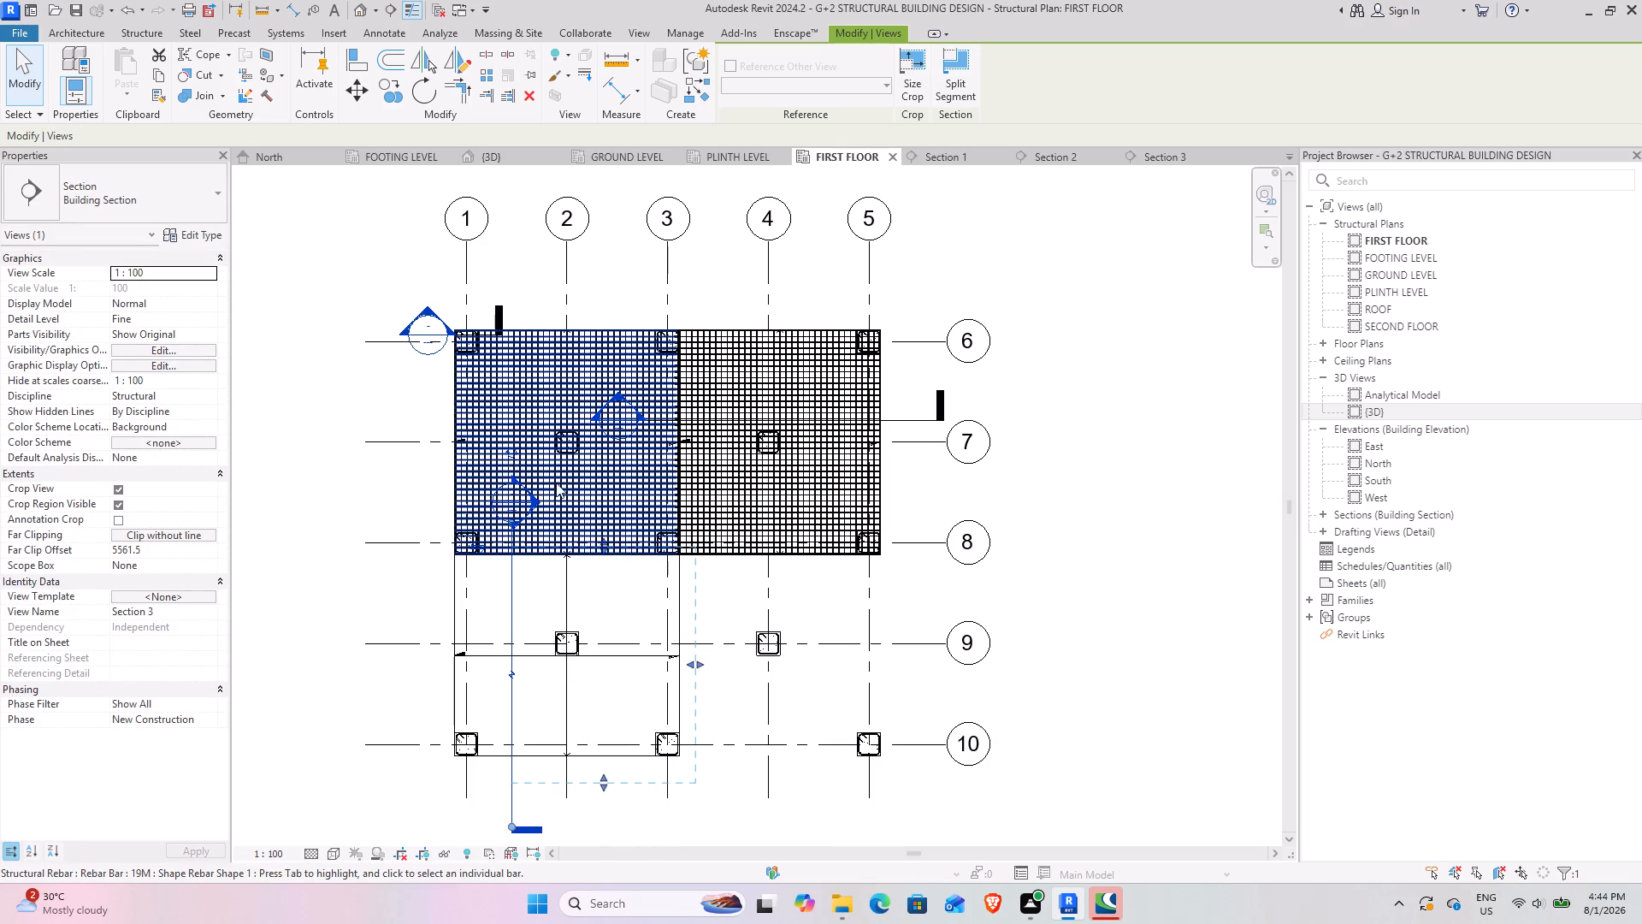
Move the Section 2 line onto the new slab, just above grid 9 and spanning beyond grids 1 and 3.
{"action": "left_click", "coordinate": [622, 412]}
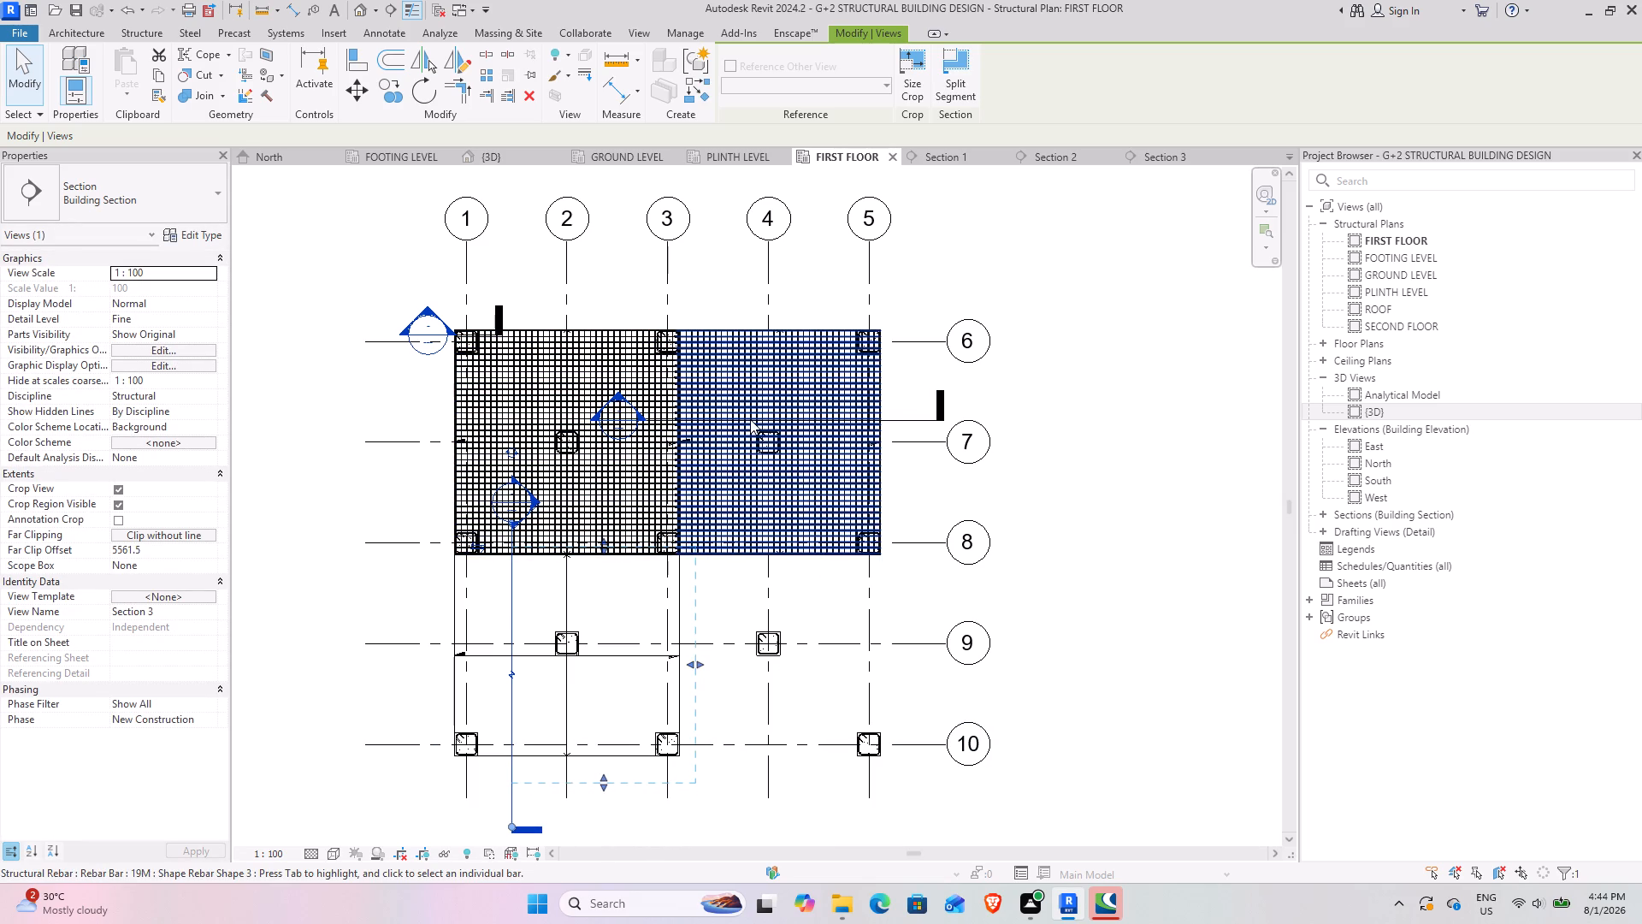
{"action": "left_click", "coordinate": [922, 420]}
{"action": "left_click_drag", "start_coordinate": [918, 418], "coordinate": [655, 641]}
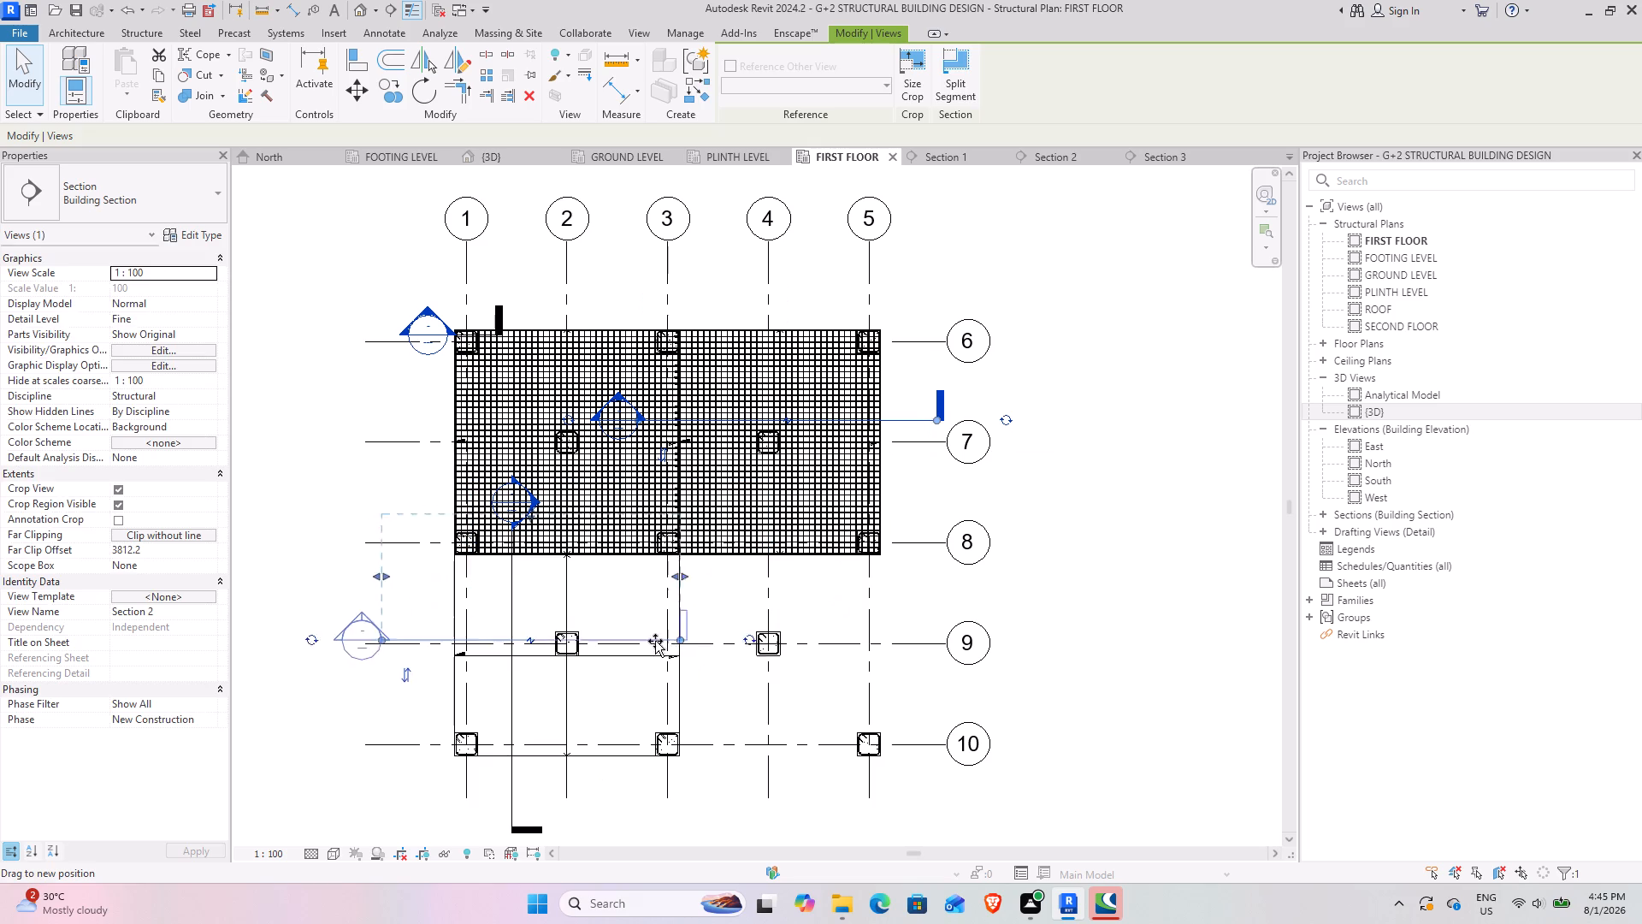
{"action": "left_click_drag", "start_coordinate": [655, 641], "coordinate": [703, 629]}
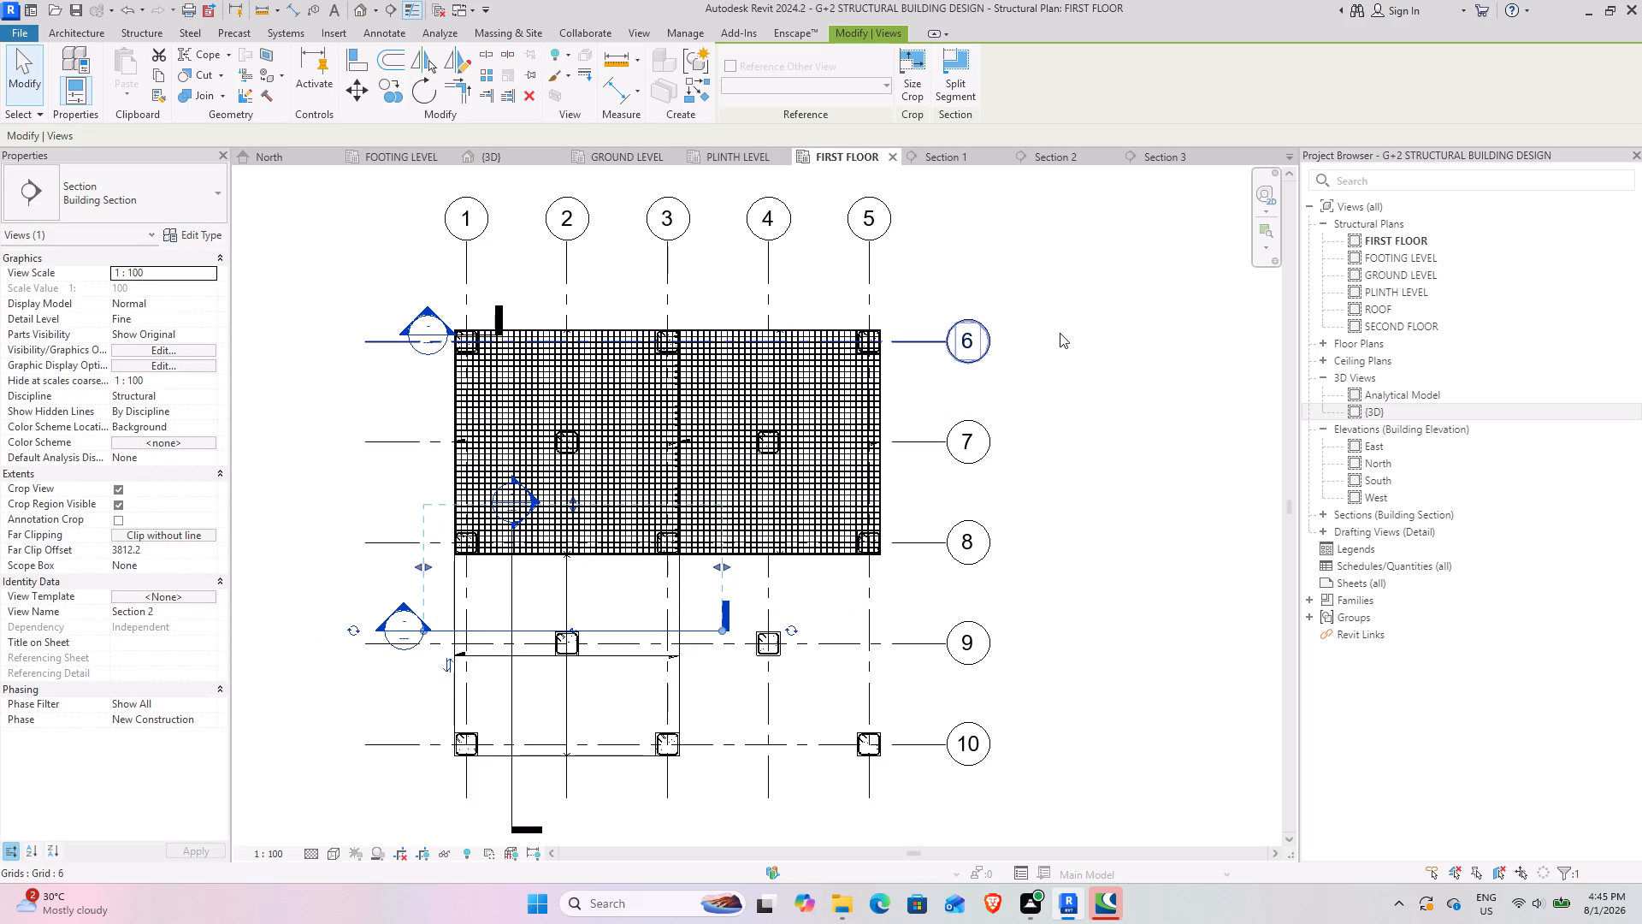
Review Section 2 and shorten its view depth in the FIRST FLOOR plan to a far clip offset of about 1197 mm.
{"action": "left_click", "coordinate": [1058, 159]}
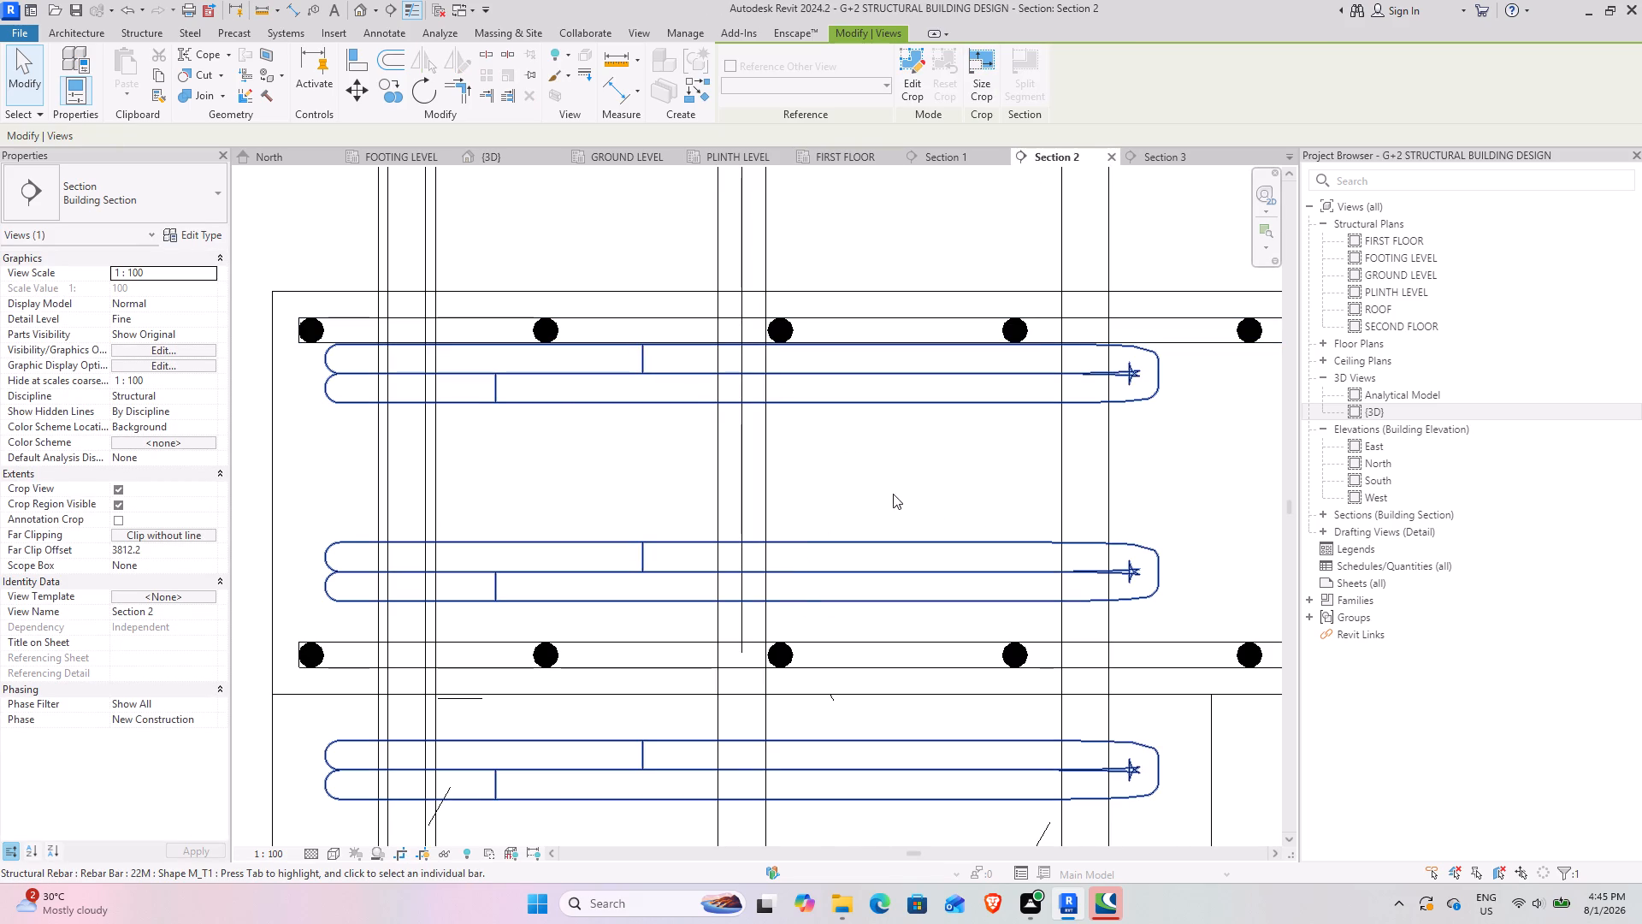
{"action": "scroll", "coordinate": [893, 494], "scroll_direction": "down", "scroll_amount": 18}
{"action": "middle_click_drag", "start_coordinate": [1047, 527], "coordinate": [626, 540]}
{"action": "scroll", "coordinate": [836, 554], "scroll_direction": "down", "scroll_amount": 1}
{"action": "middle_click_drag", "start_coordinate": [826, 556], "coordinate": [682, 559]}
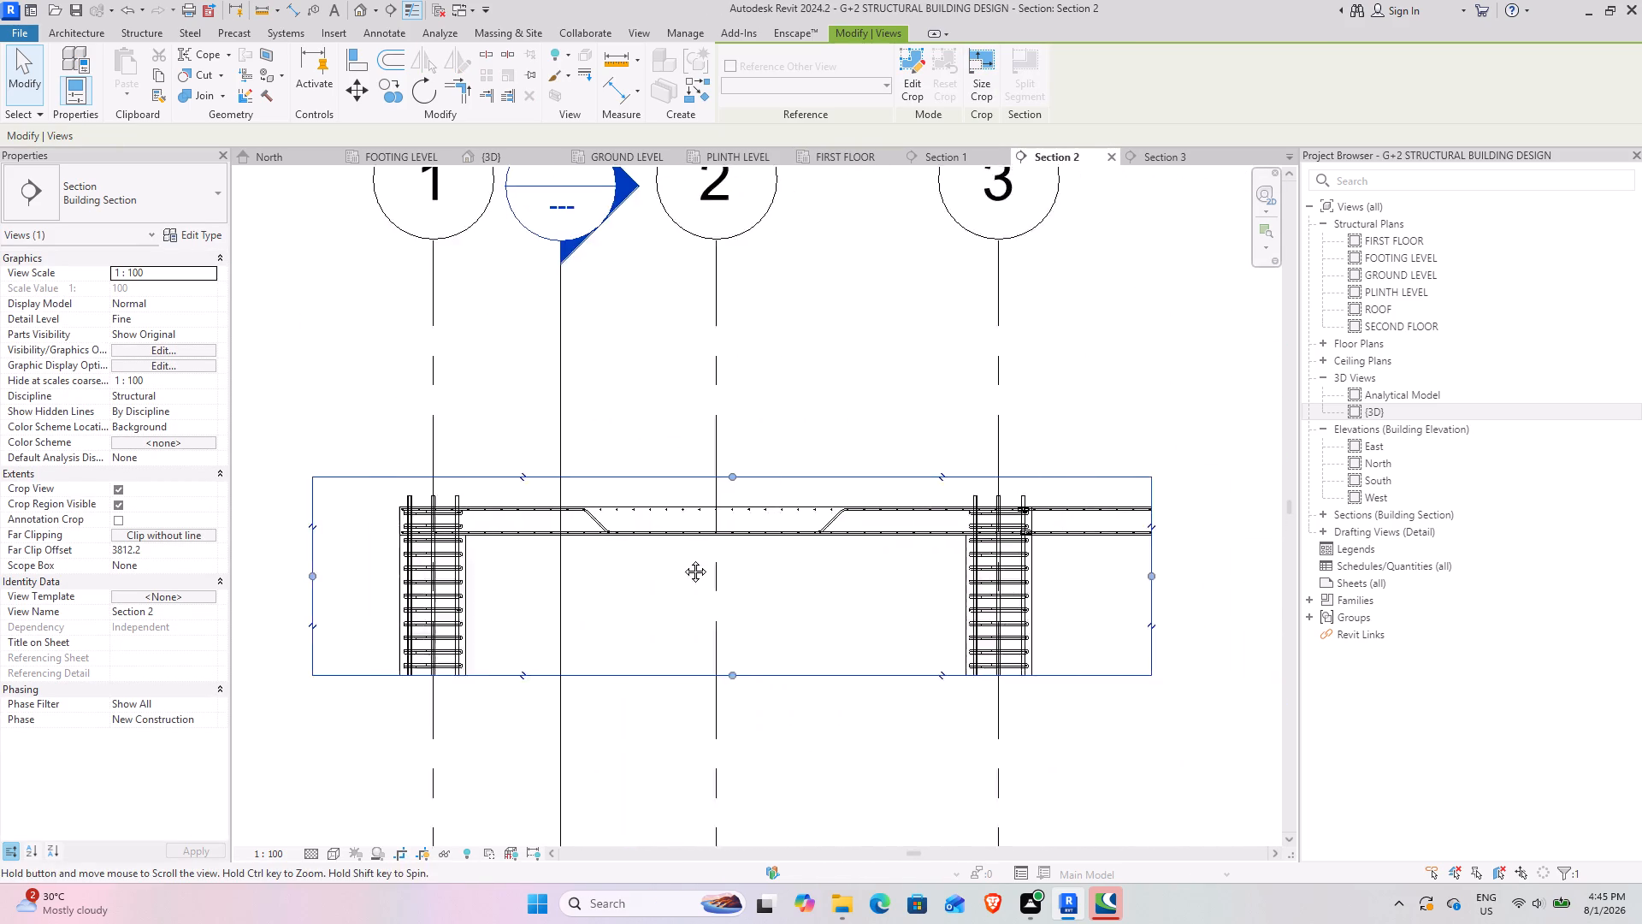
{"action": "middle_click_drag", "start_coordinate": [682, 559], "coordinate": [644, 560]}
{"action": "scroll", "coordinate": [849, 617], "scroll_direction": "down", "scroll_amount": 3}
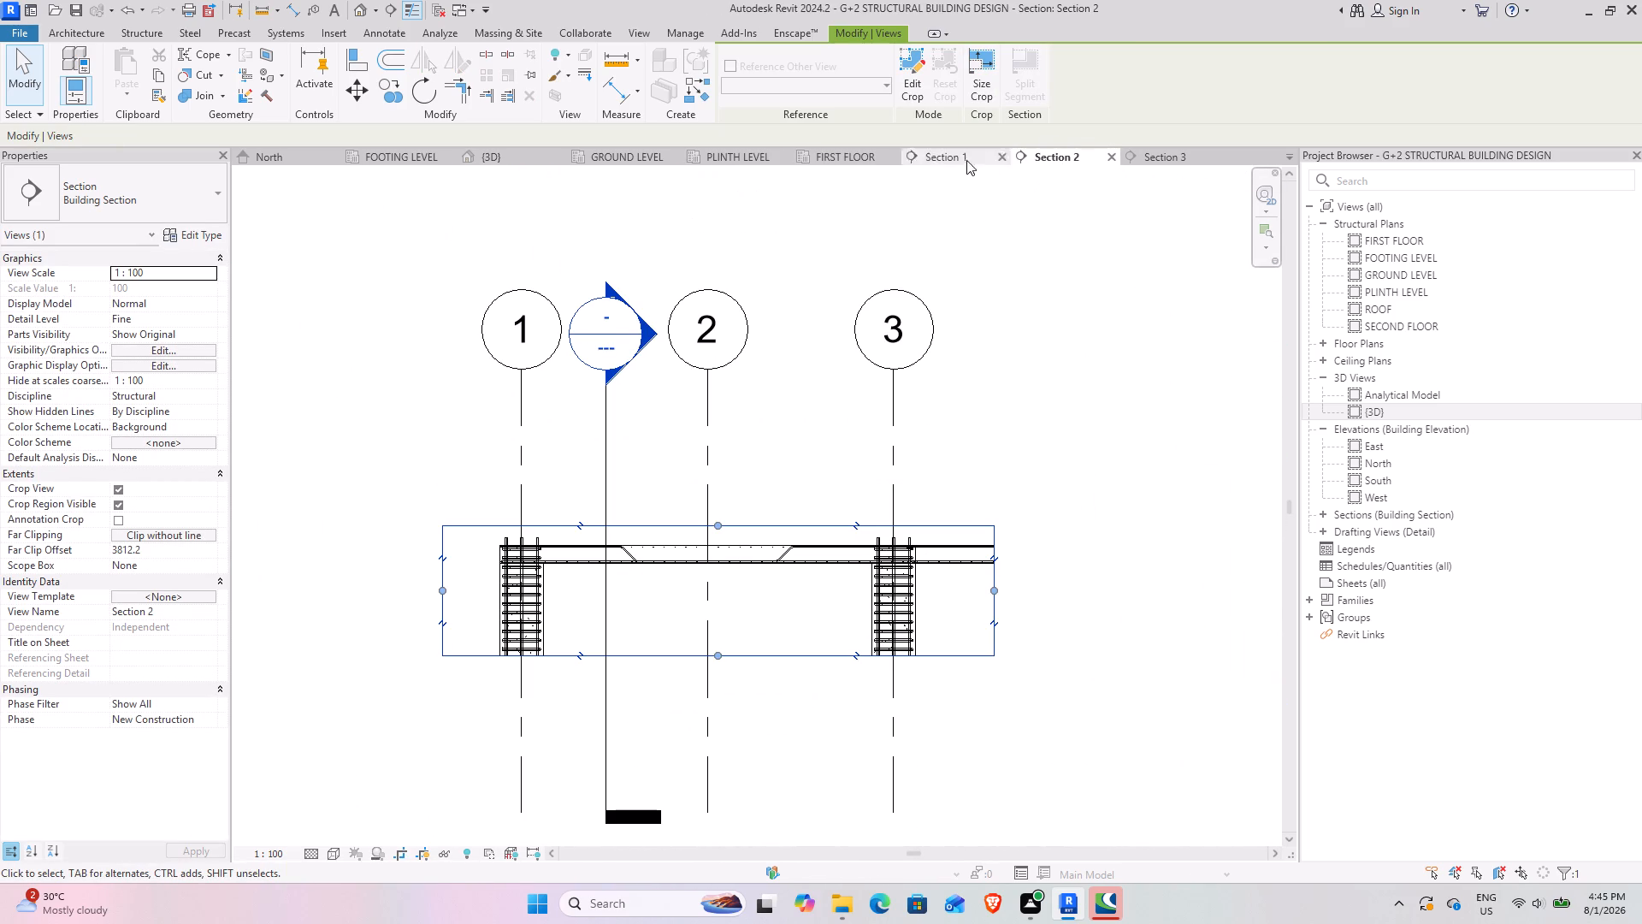
{"action": "left_click", "coordinate": [826, 156]}
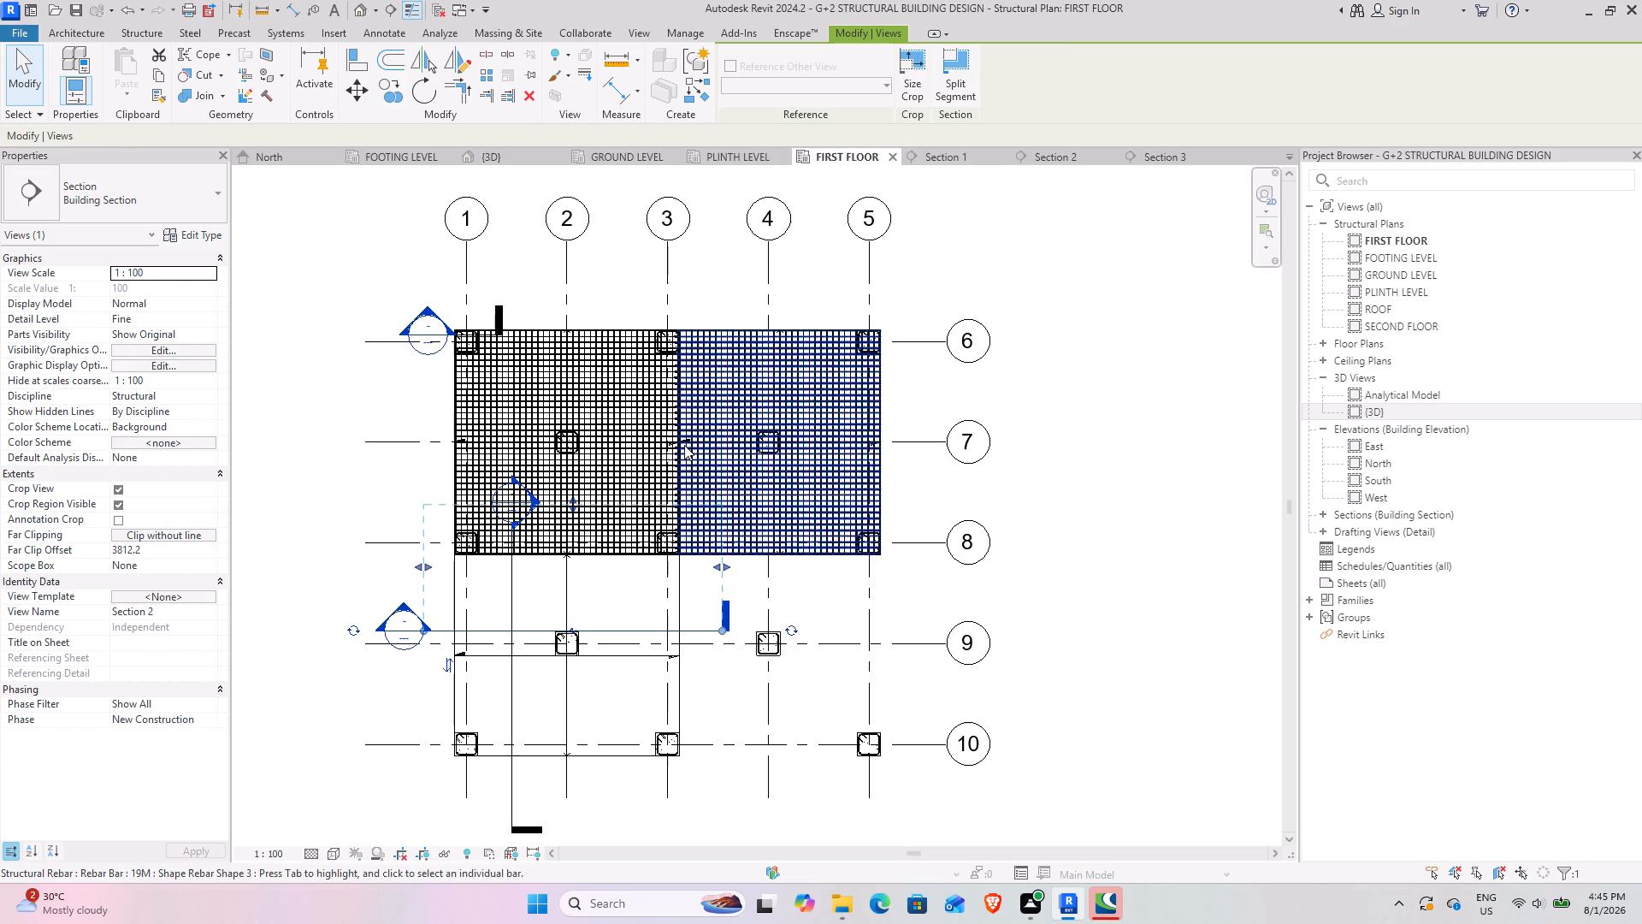
{"action": "left_click_drag", "start_coordinate": [573, 492], "coordinate": [584, 578]}
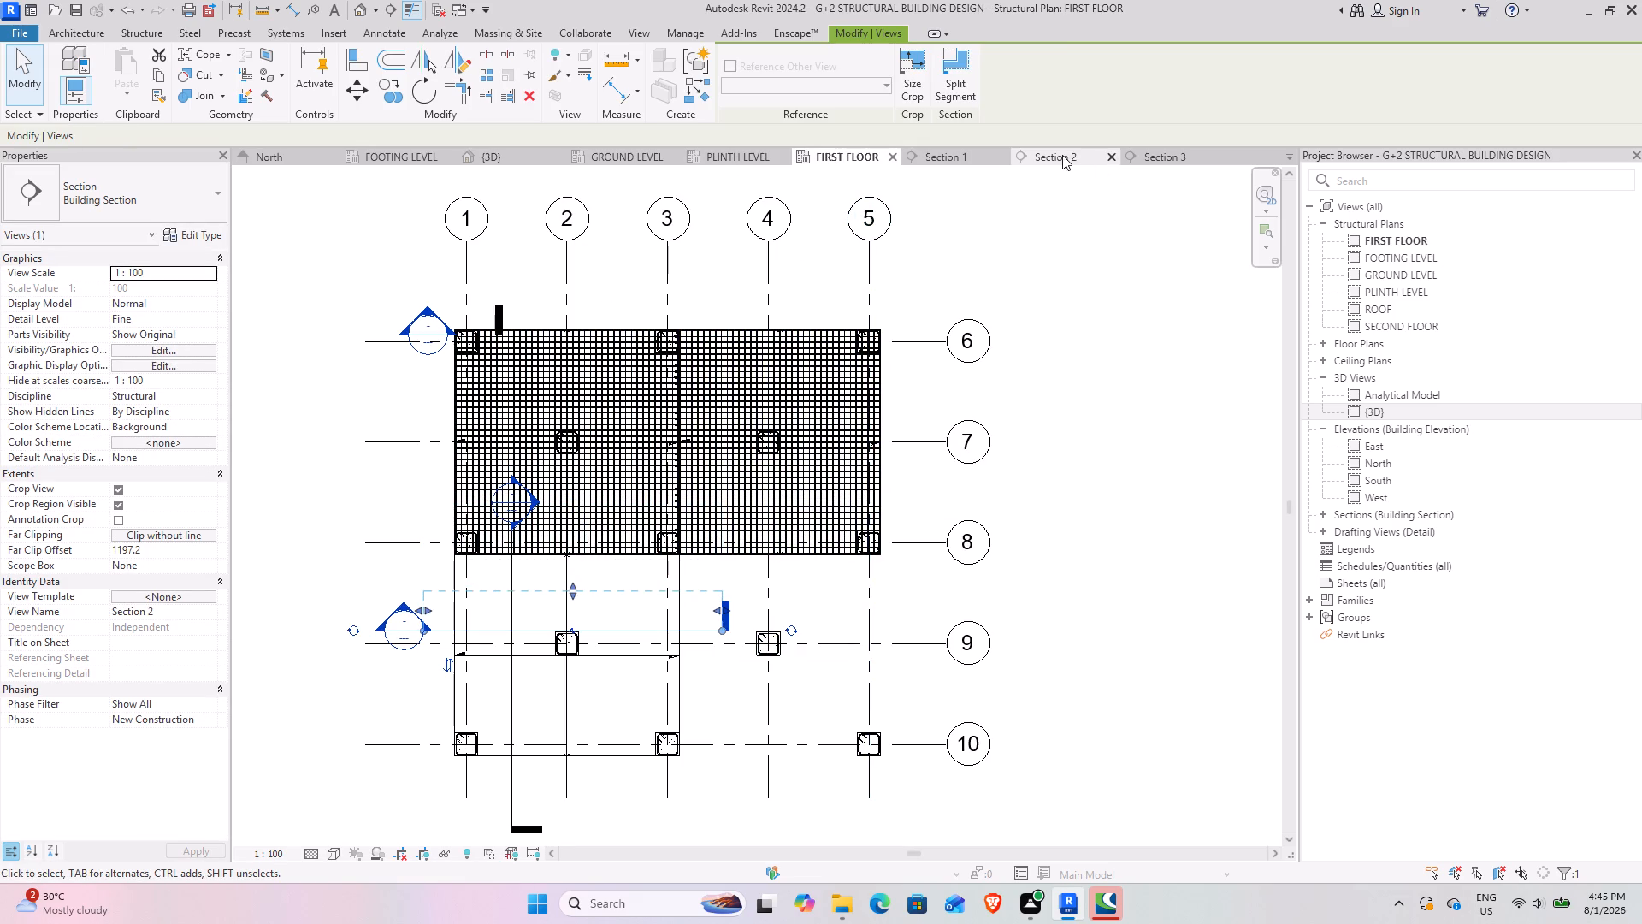
In Section 2, assign the slab cover <20 mm> rebar cover setting to the new 1' slab.
{"action": "left_click", "coordinate": [1062, 155]}
{"action": "scroll", "coordinate": [820, 548], "scroll_direction": "up", "scroll_amount": 7}
{"action": "middle_click_drag", "start_coordinate": [724, 615], "coordinate": [935, 605]}
{"action": "scroll", "coordinate": [935, 605], "scroll_direction": "down", "scroll_amount": 3}
{"action": "middle_click_drag", "start_coordinate": [825, 626], "coordinate": [906, 609]}
{"action": "left_click_drag", "start_coordinate": [1089, 616], "coordinate": [1081, 610]}
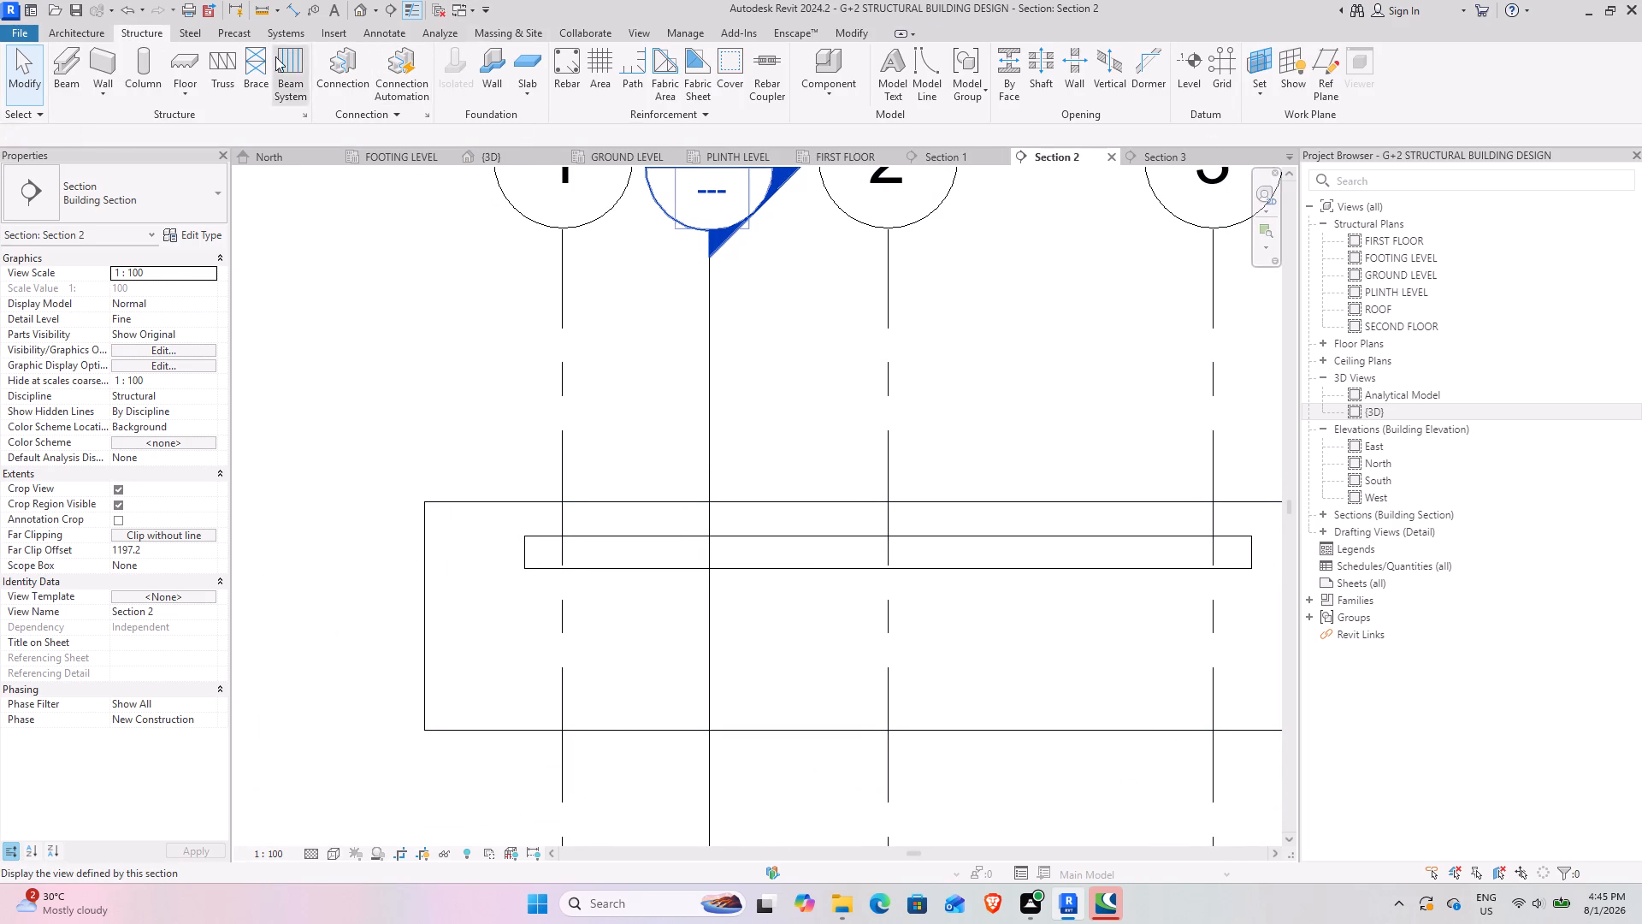
{"action": "left_click", "coordinate": [742, 76]}
{"action": "left_click", "coordinate": [416, 132]}
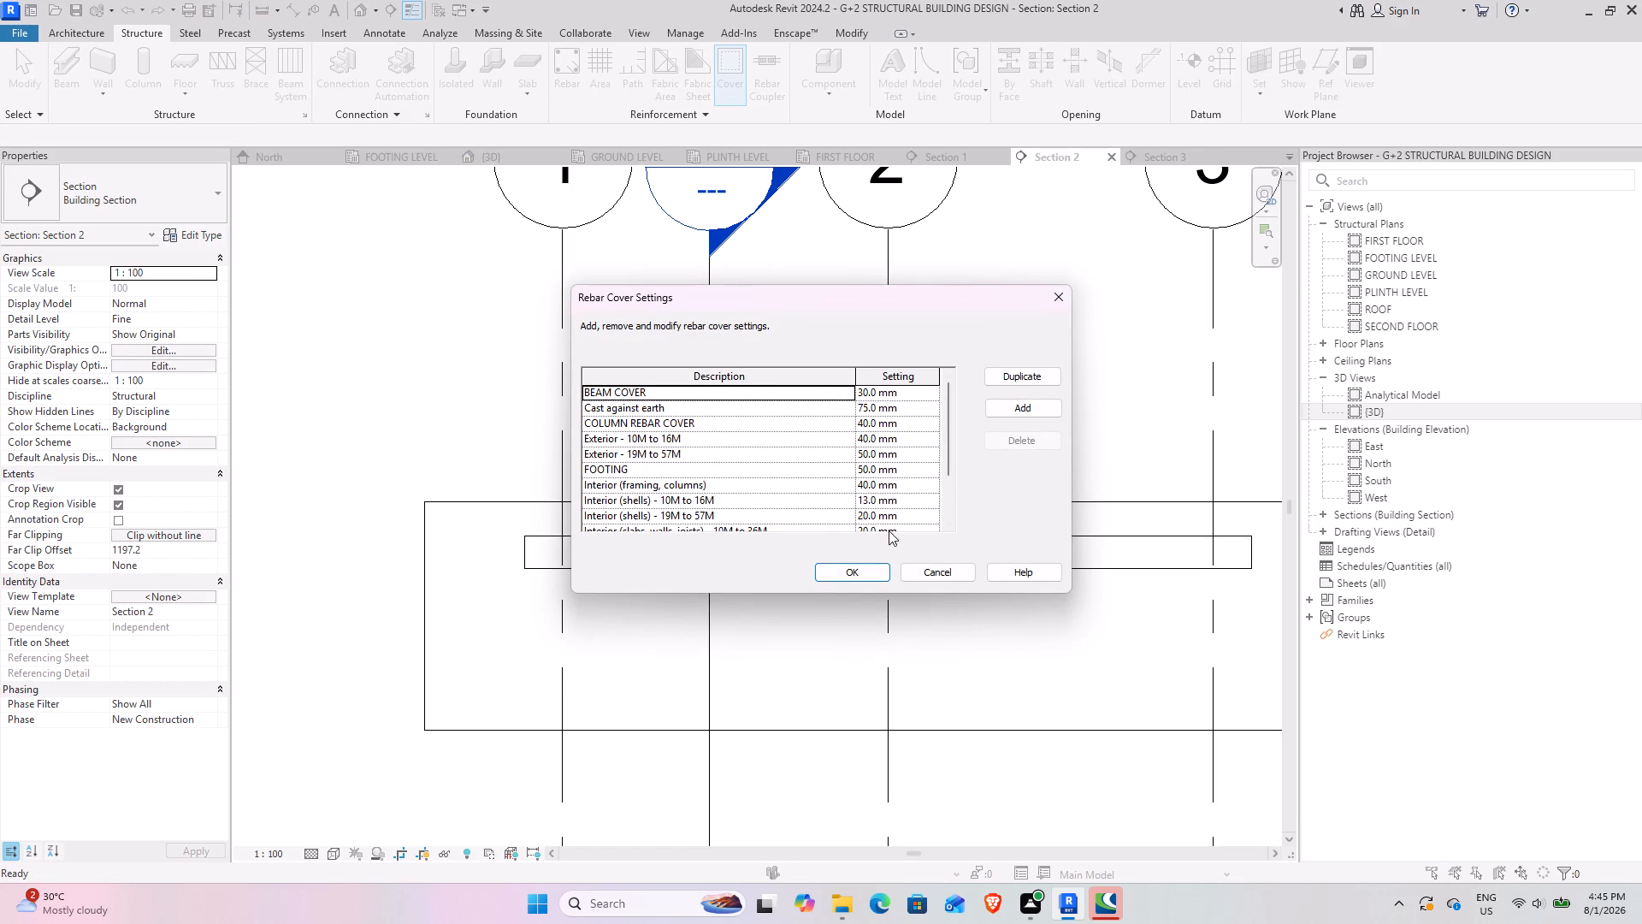
{"action": "left_click", "coordinate": [960, 576]}
{"action": "left_click", "coordinate": [753, 569]}
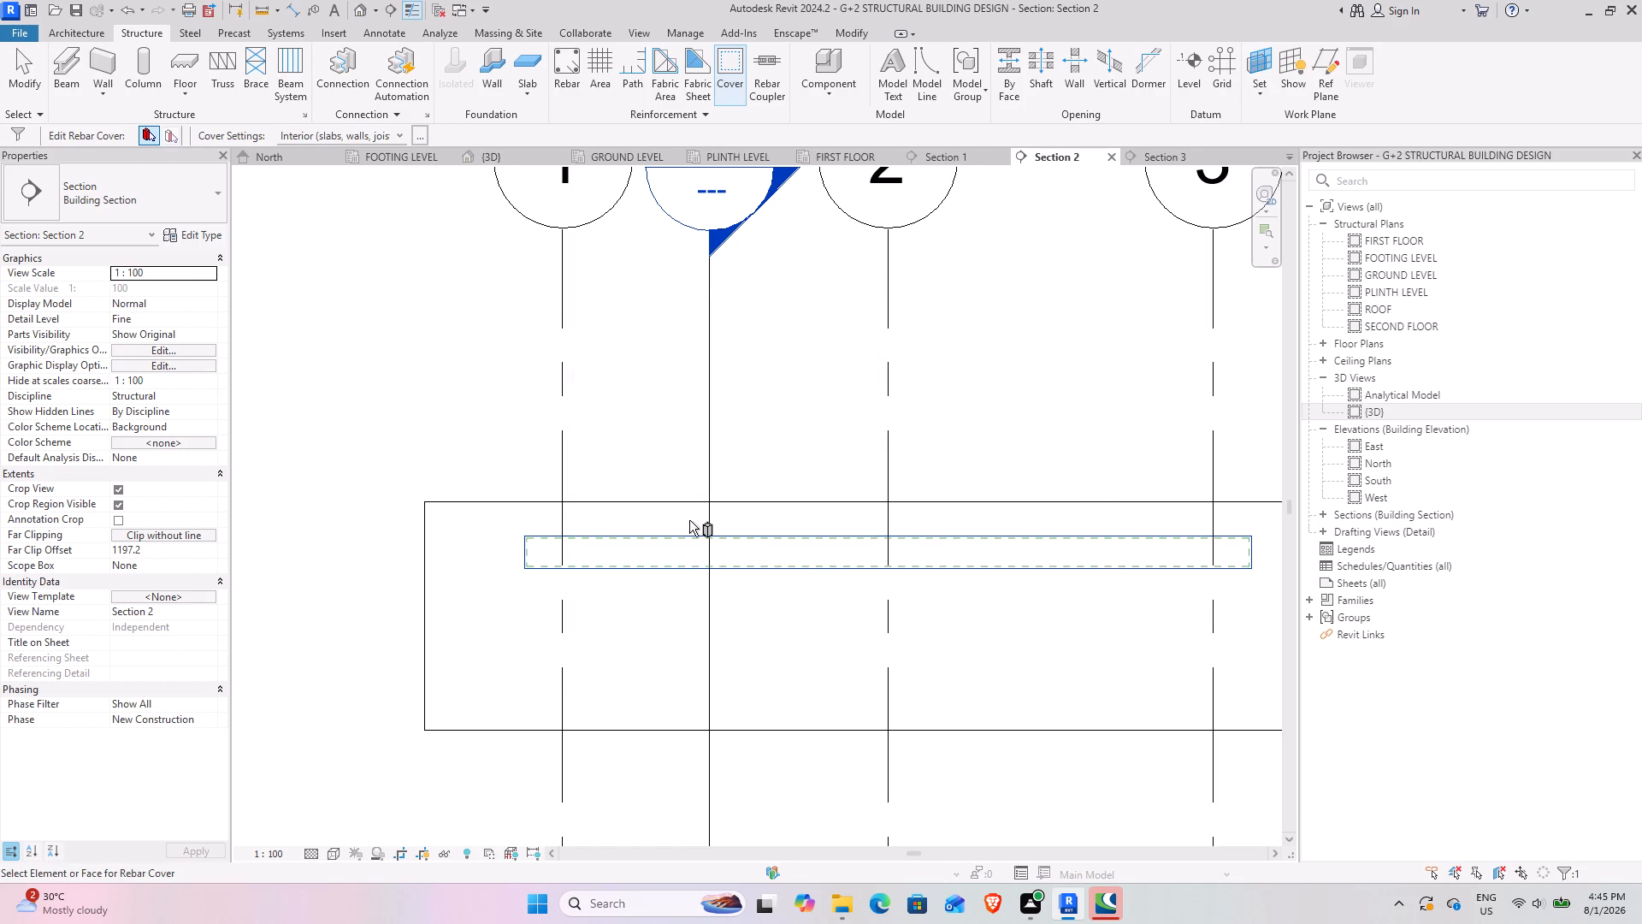
{"action": "left_click", "coordinate": [397, 136]}
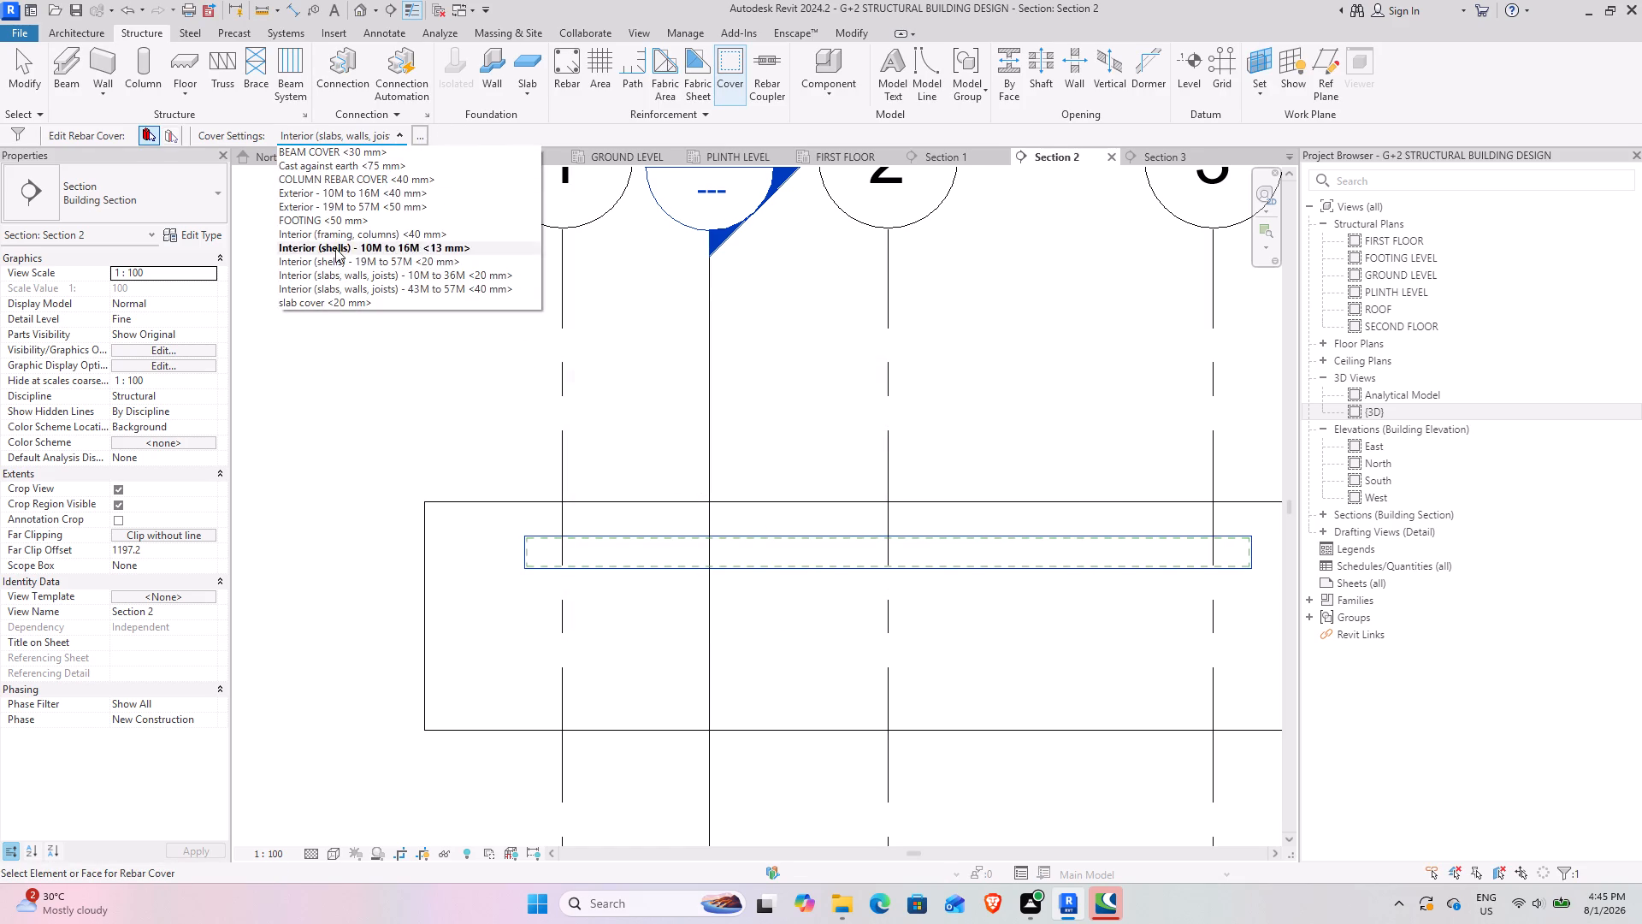
{"action": "left_click", "coordinate": [337, 301]}
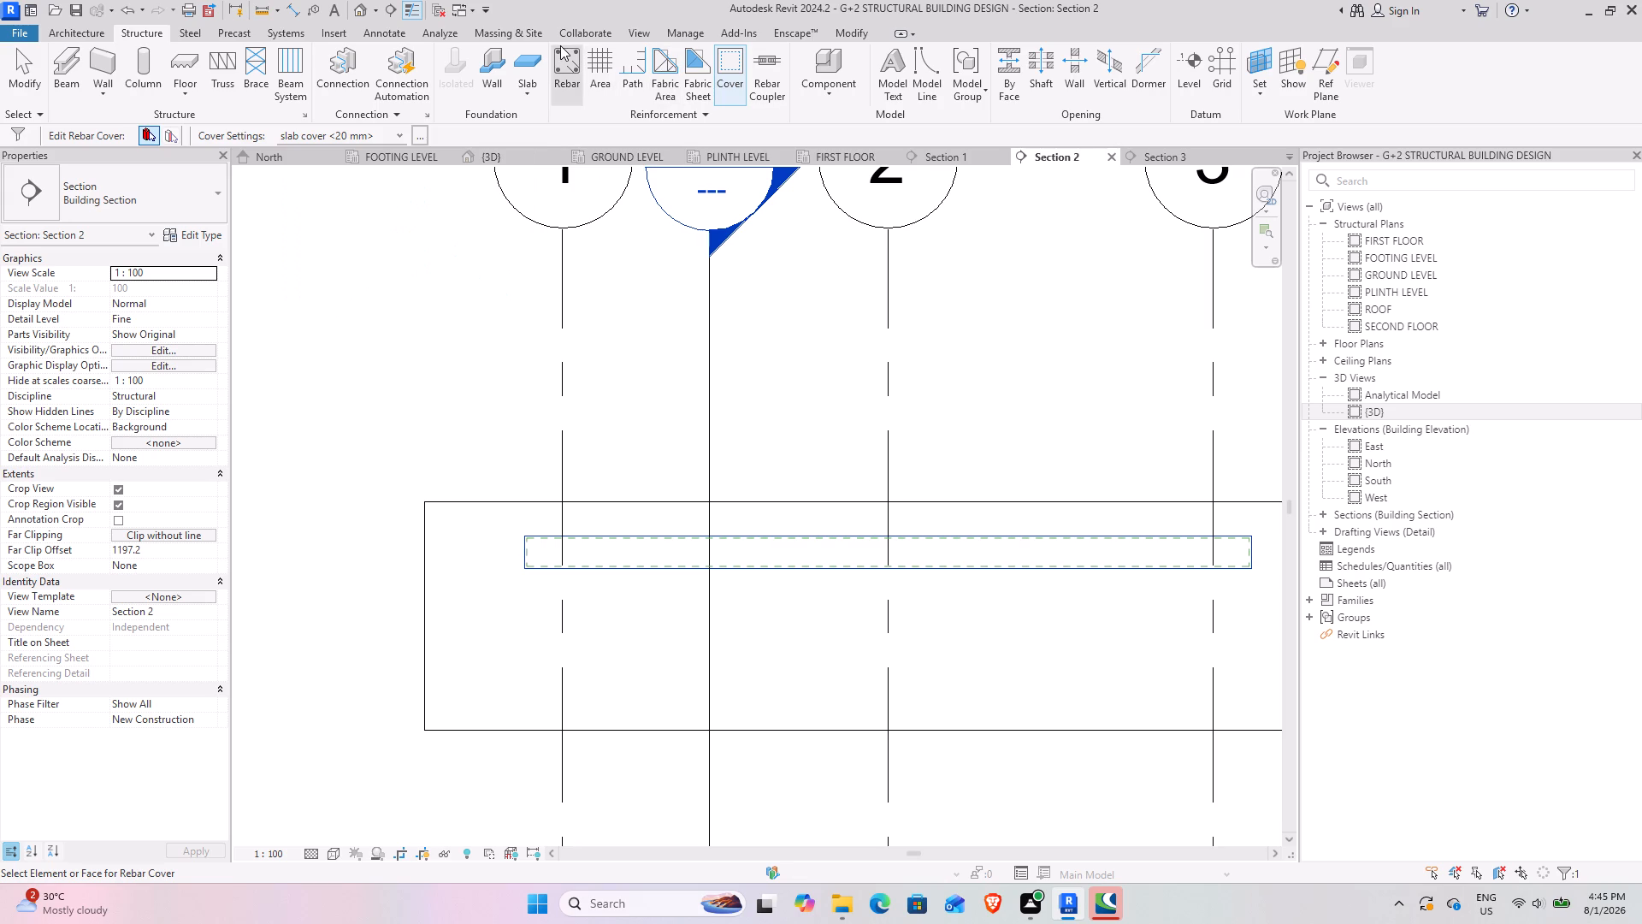
Place two single straight 19M M_00 bars near the new slab's bottom: one perpendicular to cover, and one above it parallel to the work plane.
{"action": "left_click", "coordinate": [560, 45]}
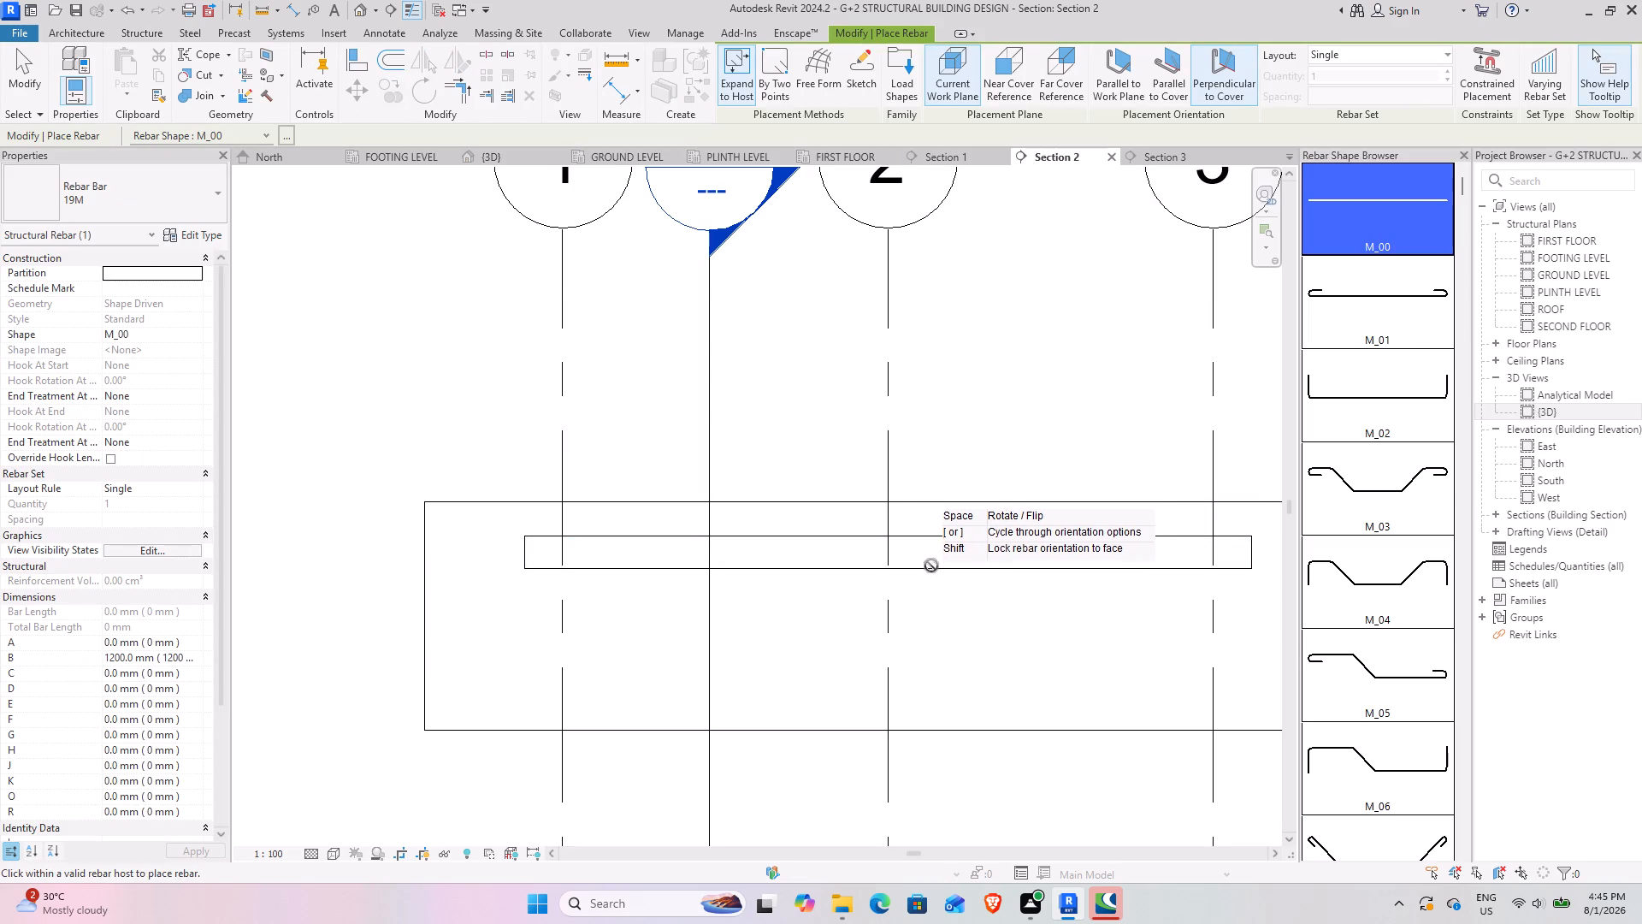
{"action": "scroll", "coordinate": [930, 546], "scroll_direction": "up", "scroll_amount": 7}
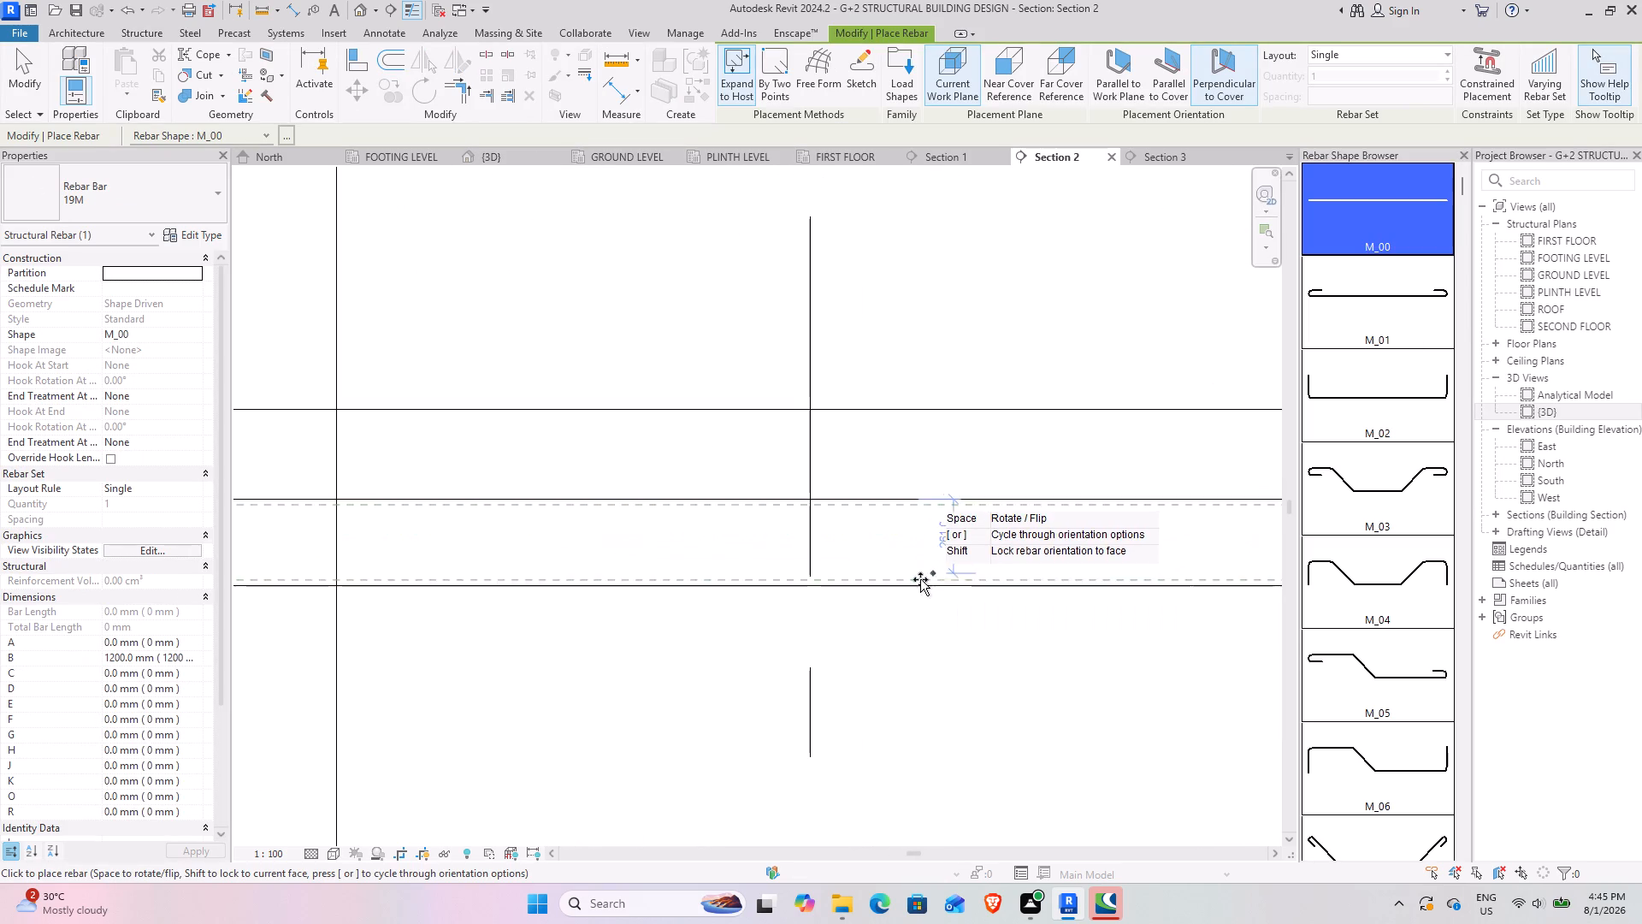
{"action": "scroll", "coordinate": [749, 580], "scroll_direction": "up", "scroll_amount": 7}
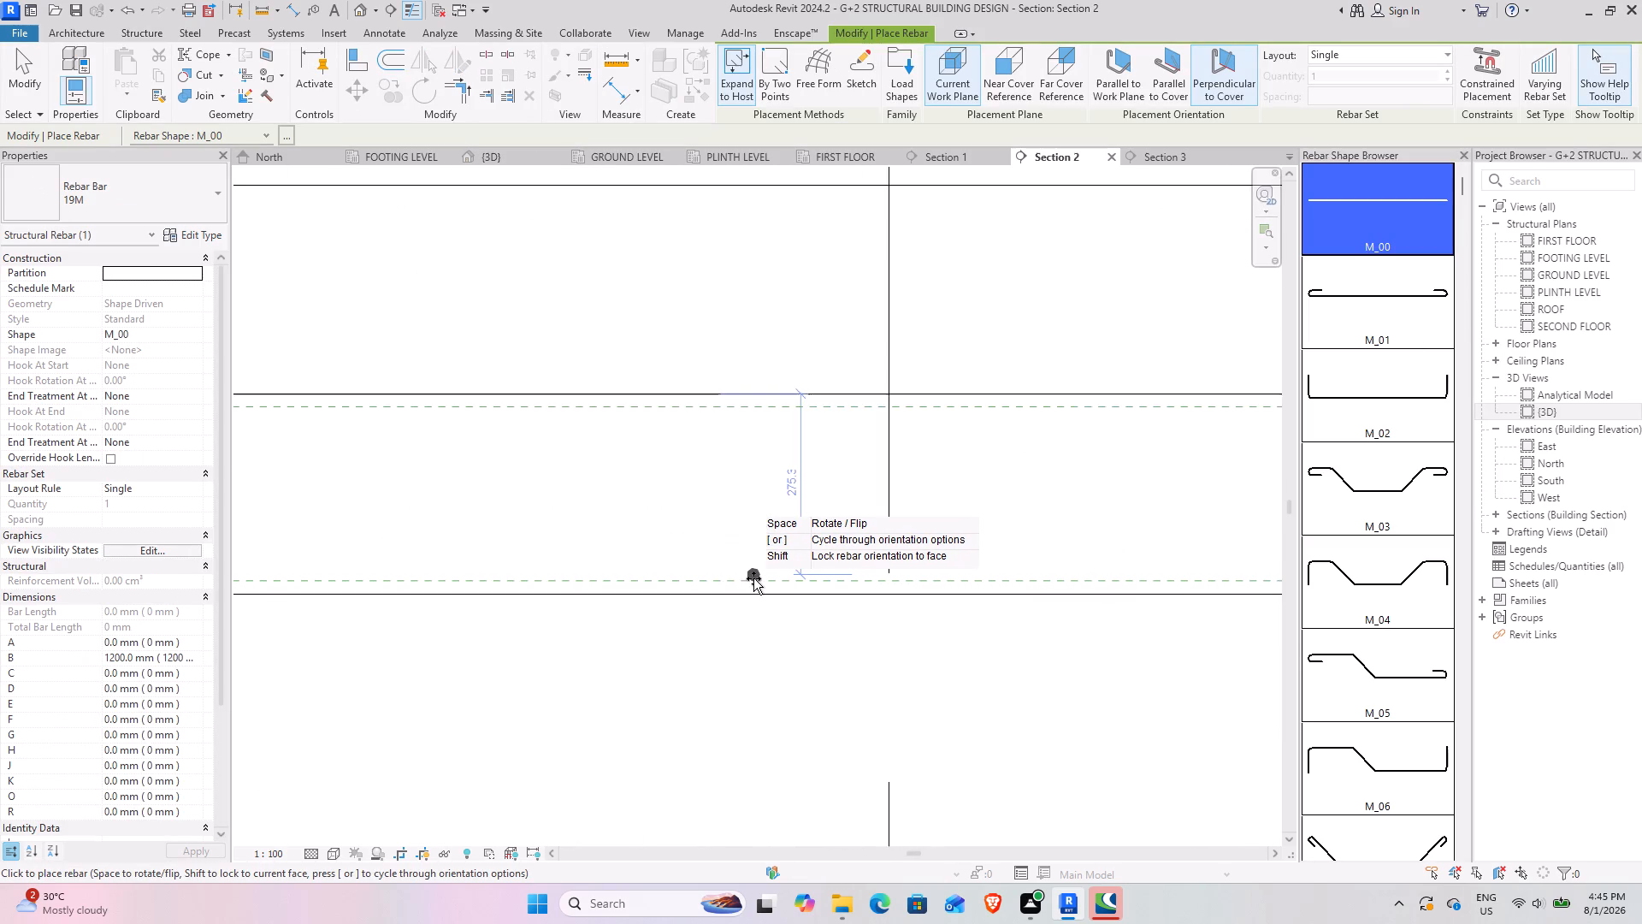
{"action": "left_click", "coordinate": [753, 578]}
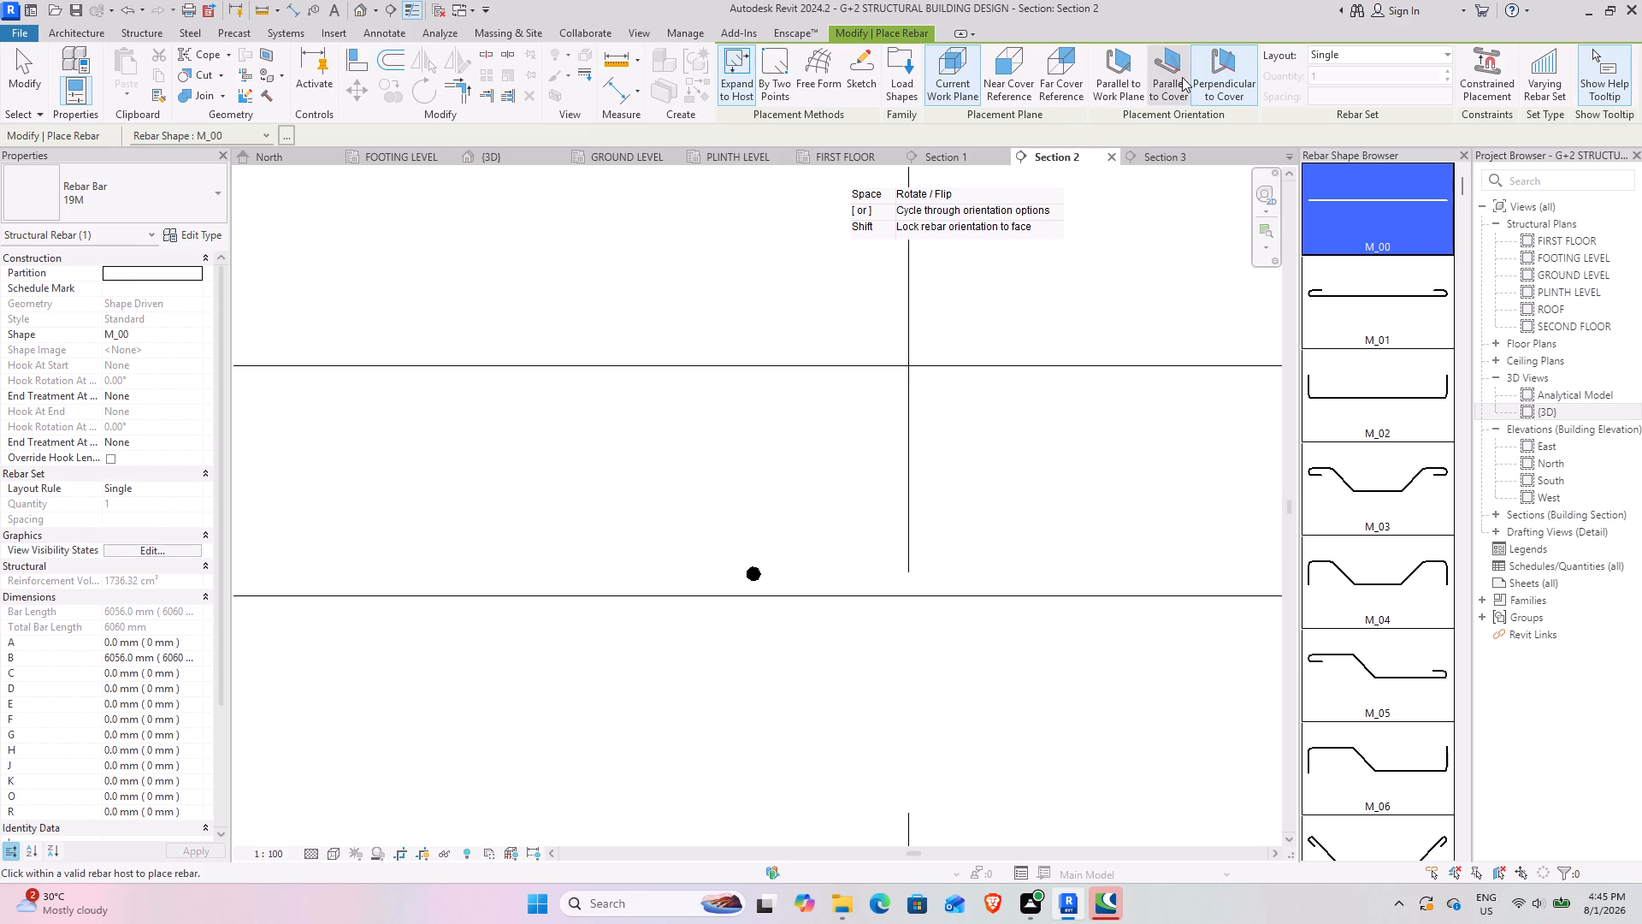
{"action": "left_click", "coordinate": [1109, 77]}
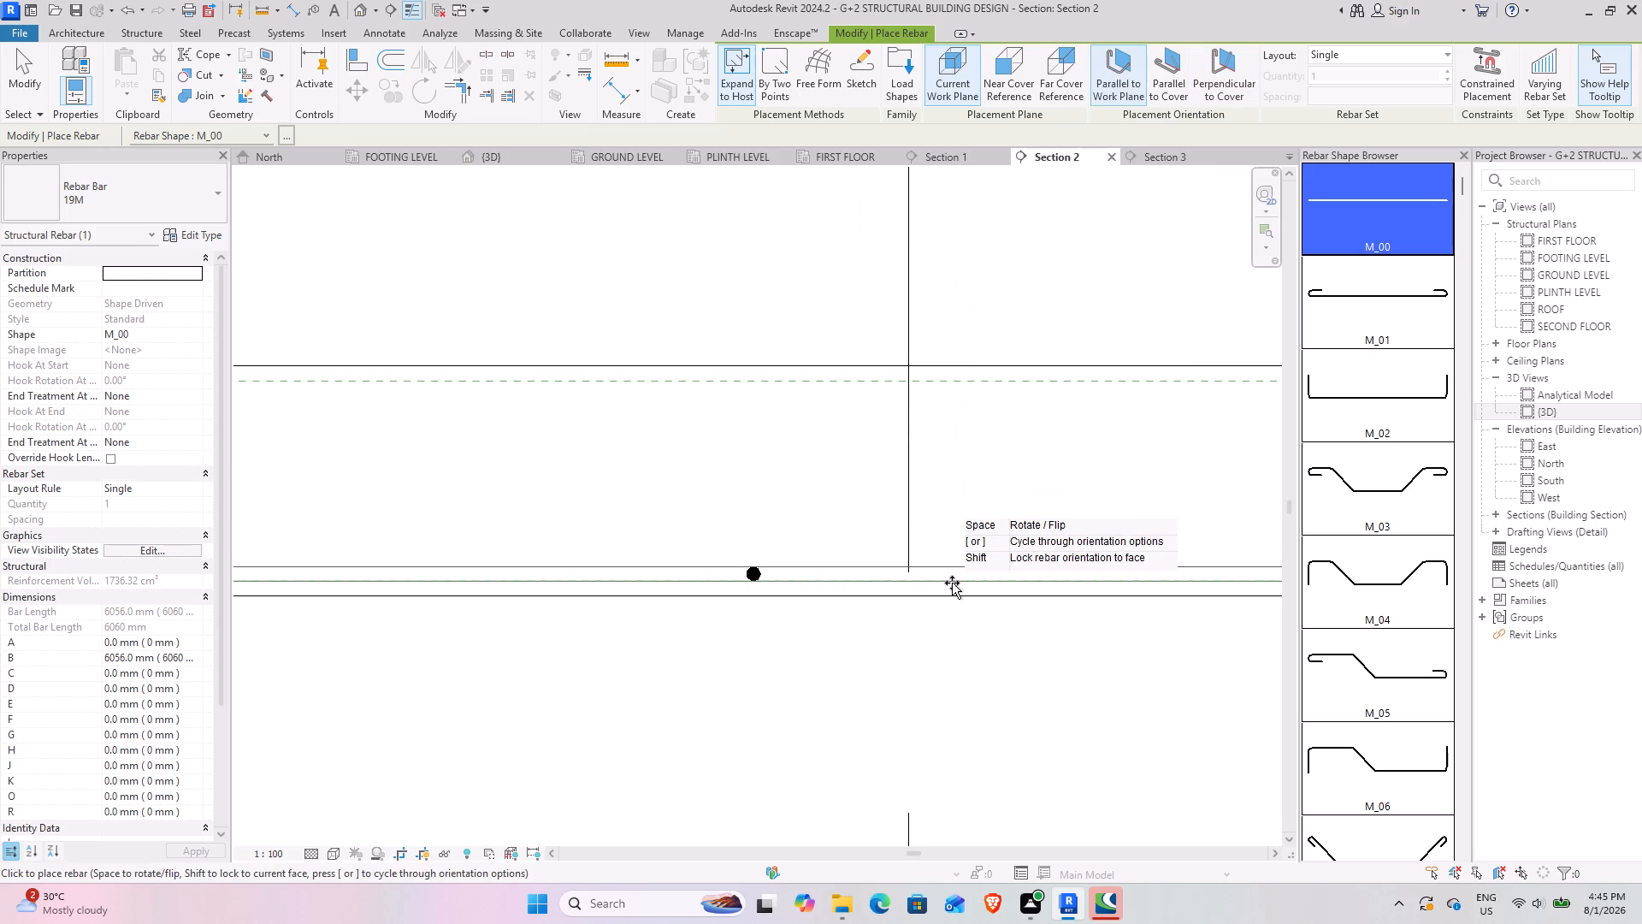
{"action": "left_click", "coordinate": [953, 551]}
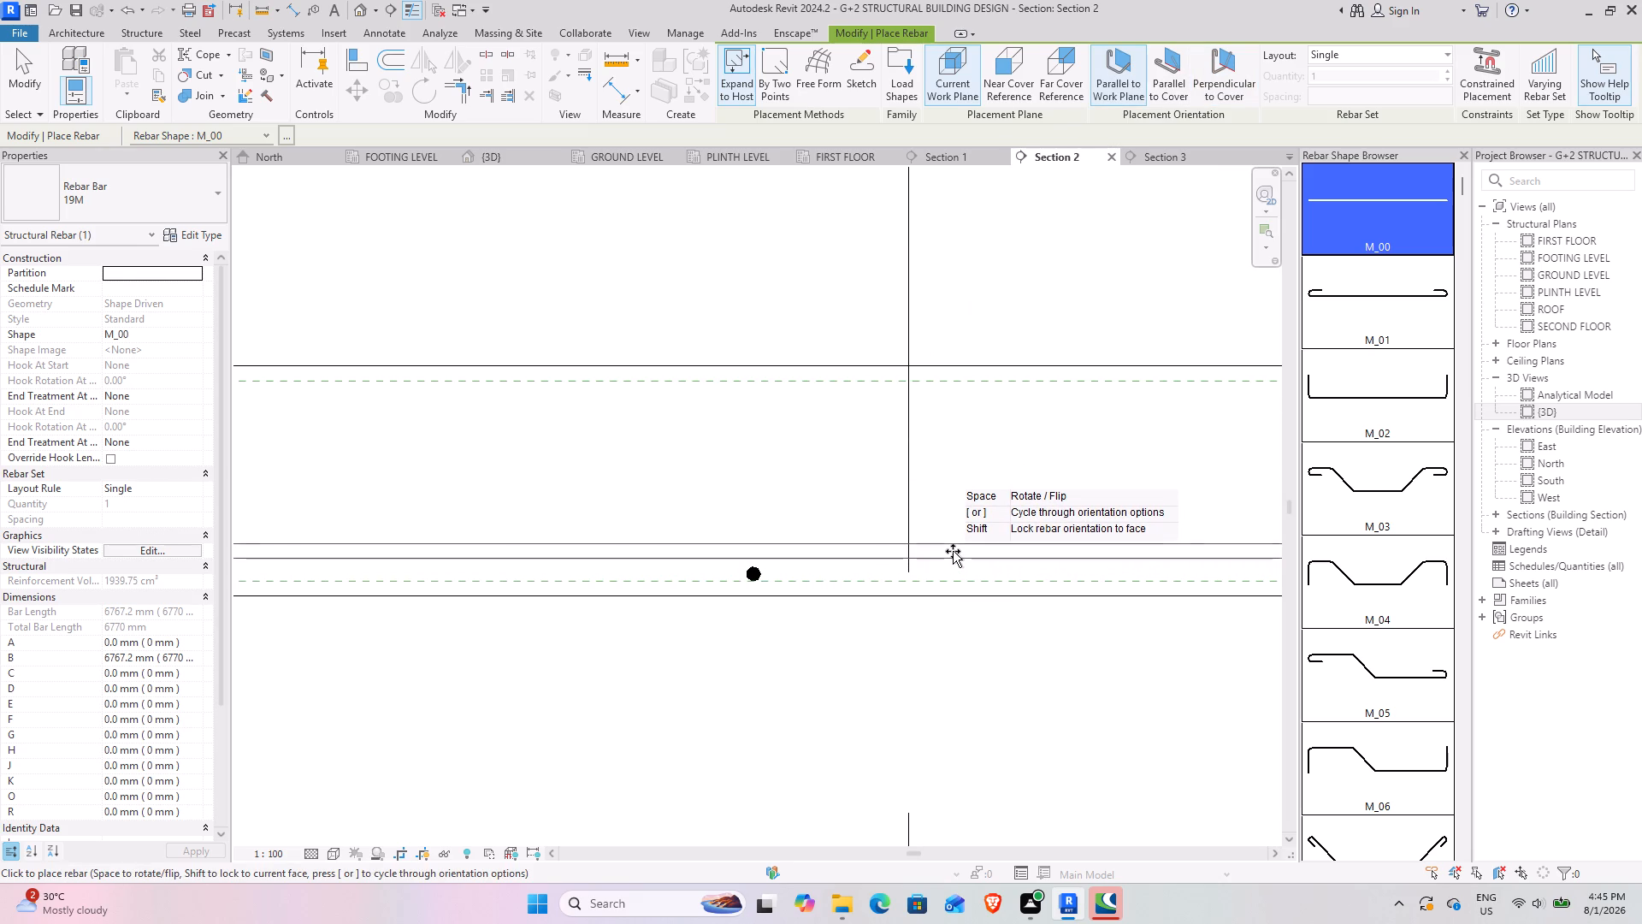
{"action": "scroll", "coordinate": [819, 583], "scroll_direction": "down", "scroll_amount": 3}
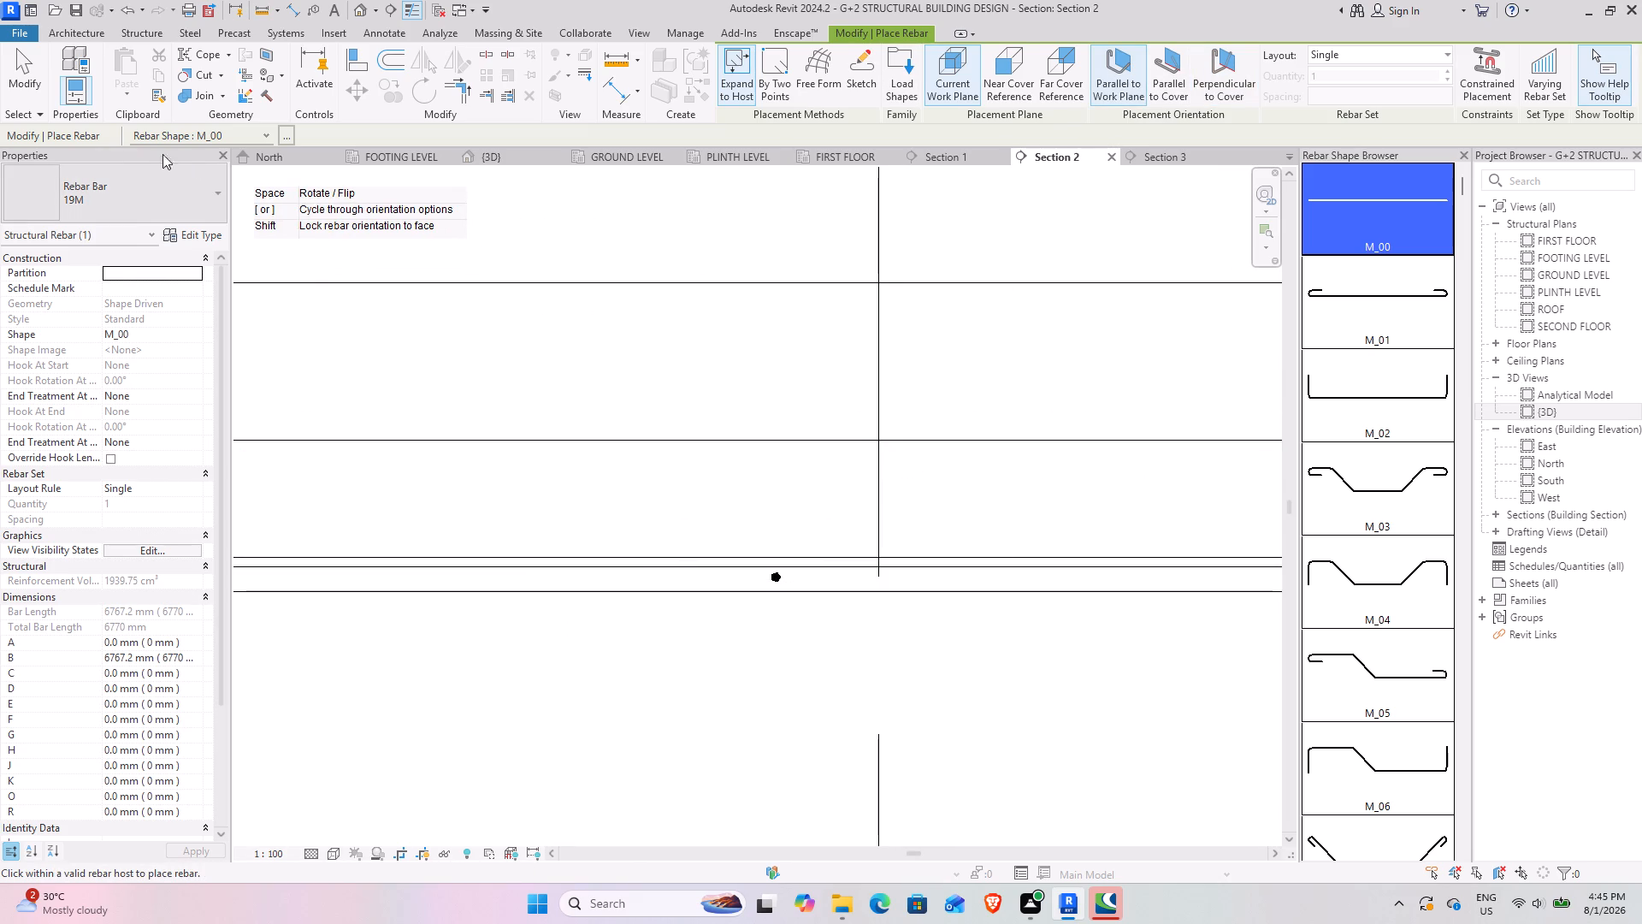
{"action": "left_click", "coordinate": [37, 86]}
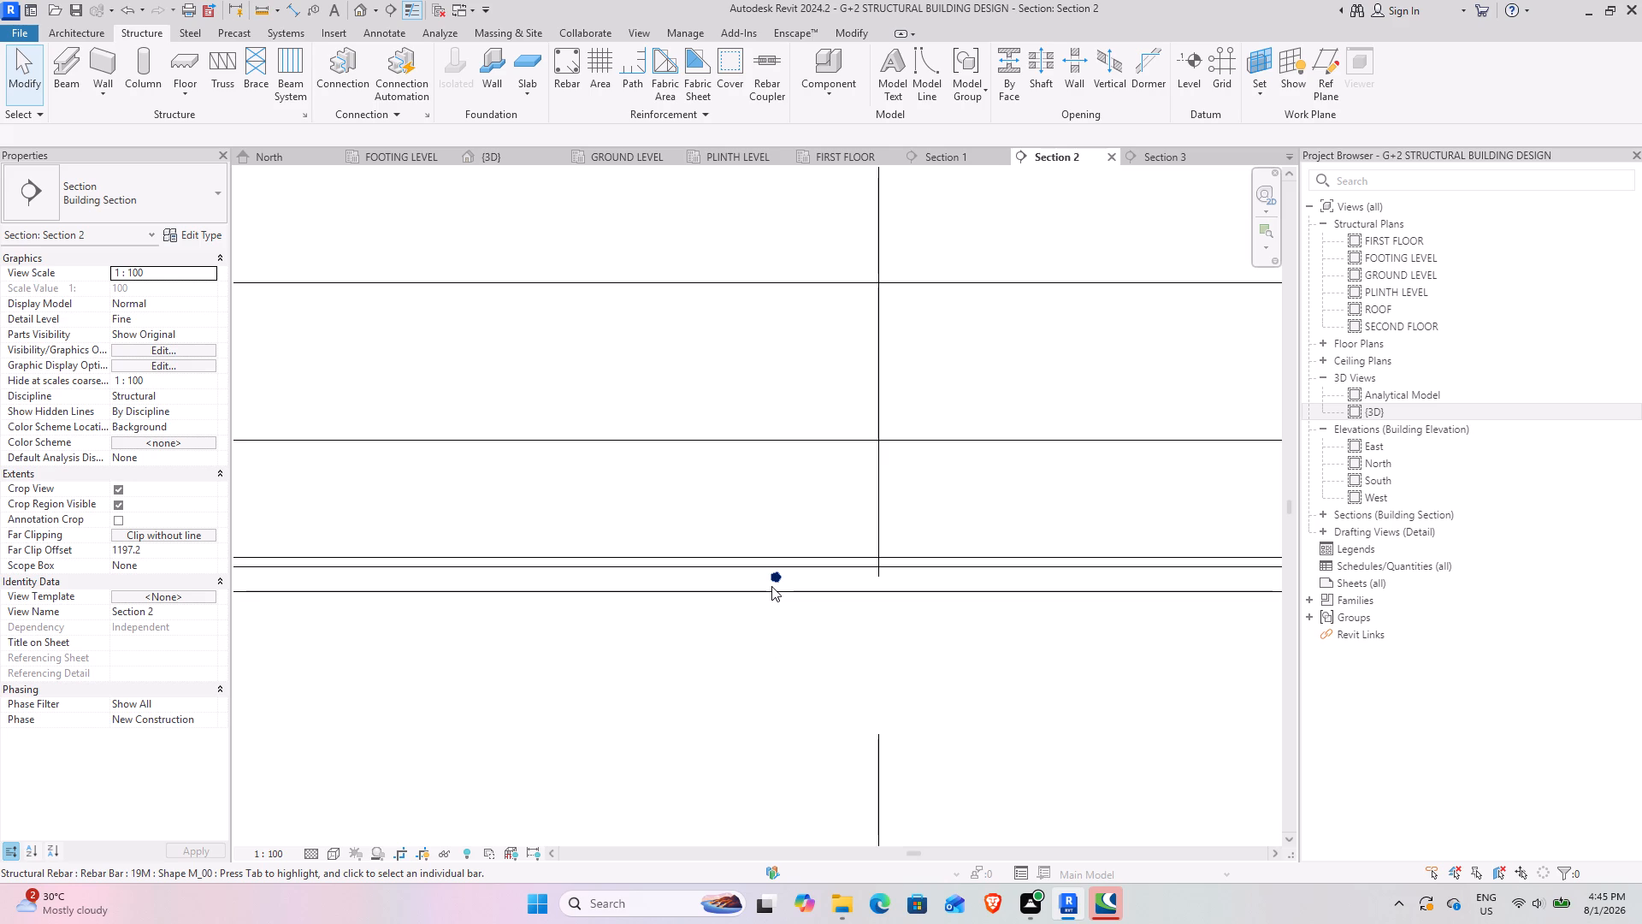
Distribute the single 19M bar shown end-on near the slab's bottom as a Maximum Spacing set at 180 mm.
{"action": "left_click", "coordinate": [771, 586]}
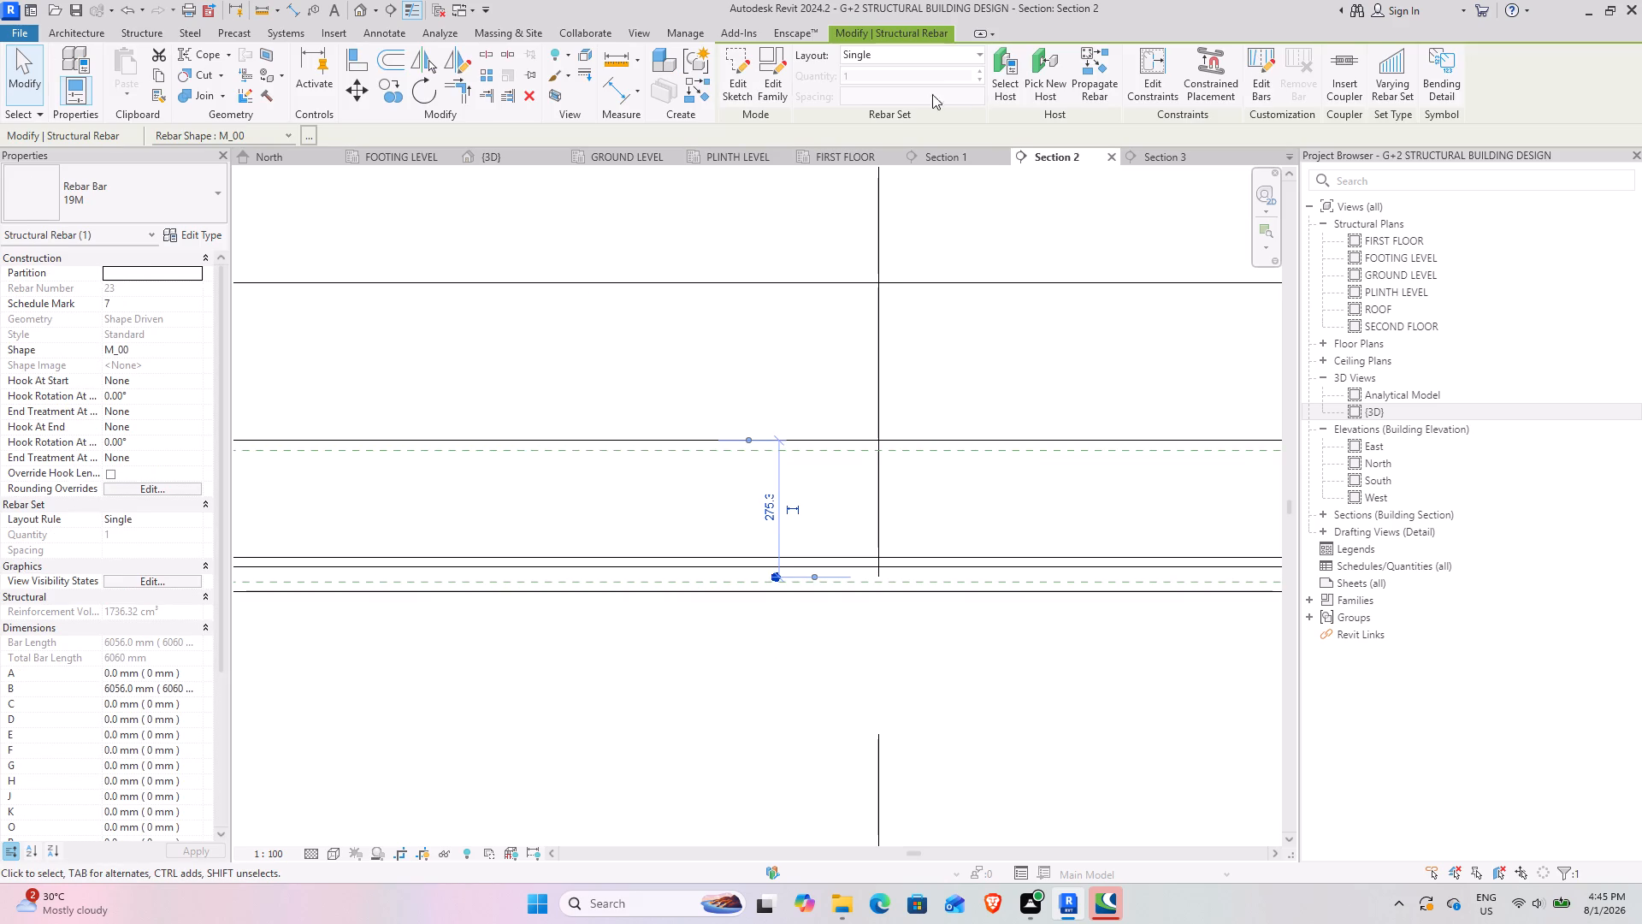
{"action": "left_click", "coordinate": [985, 52]}
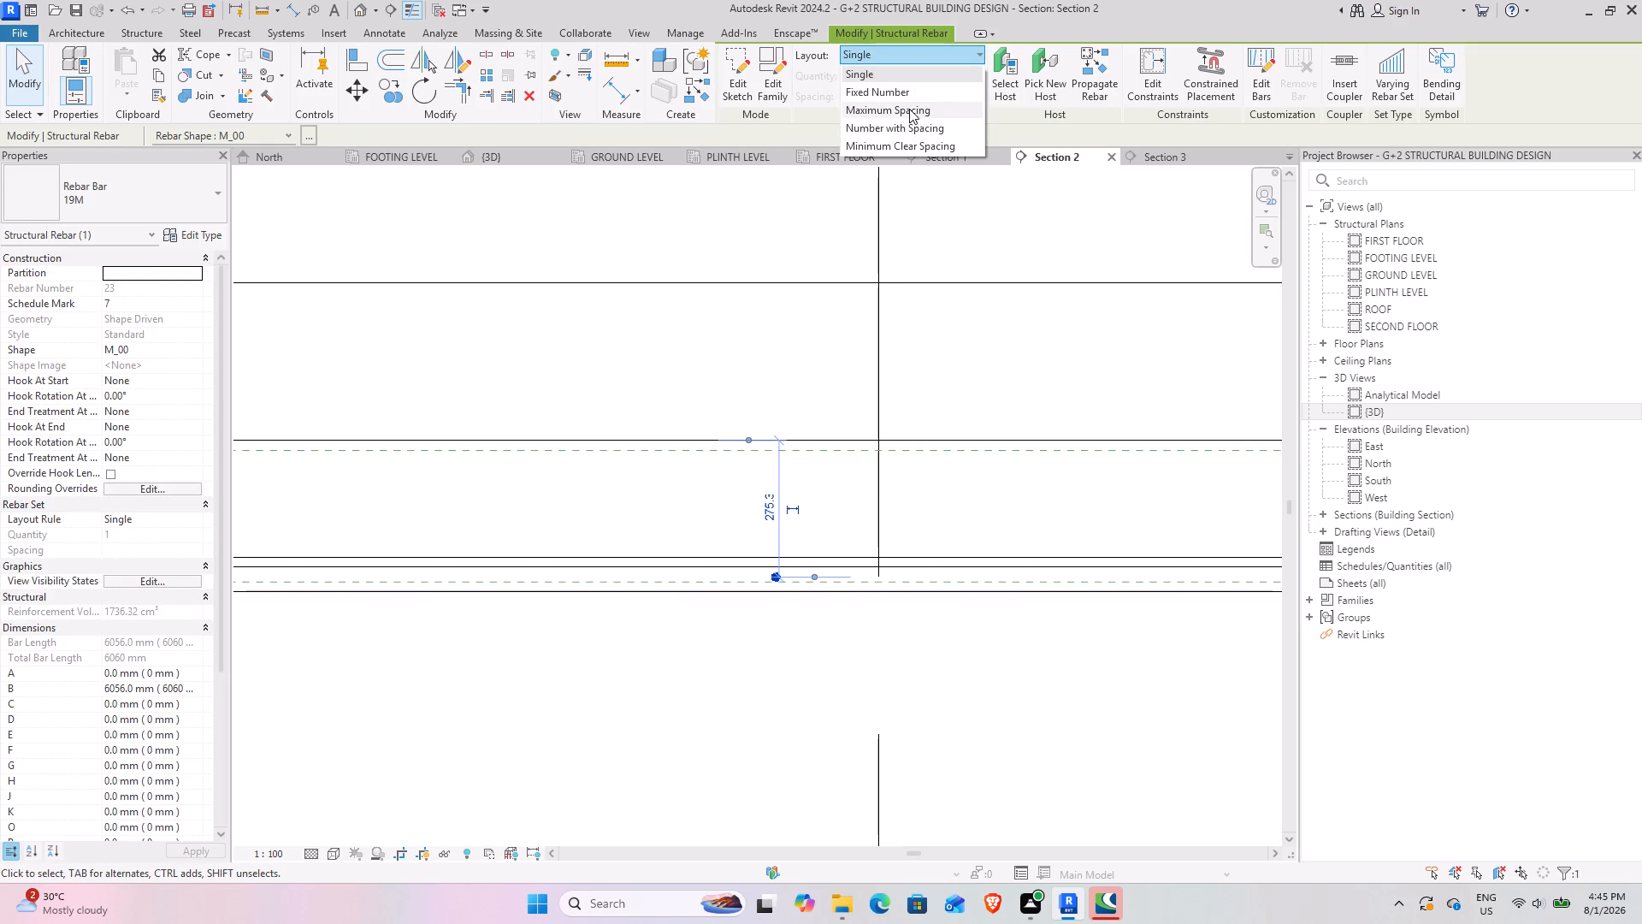
{"action": "left_click", "coordinate": [909, 109]}
{"action": "left_click", "coordinate": [901, 104]}
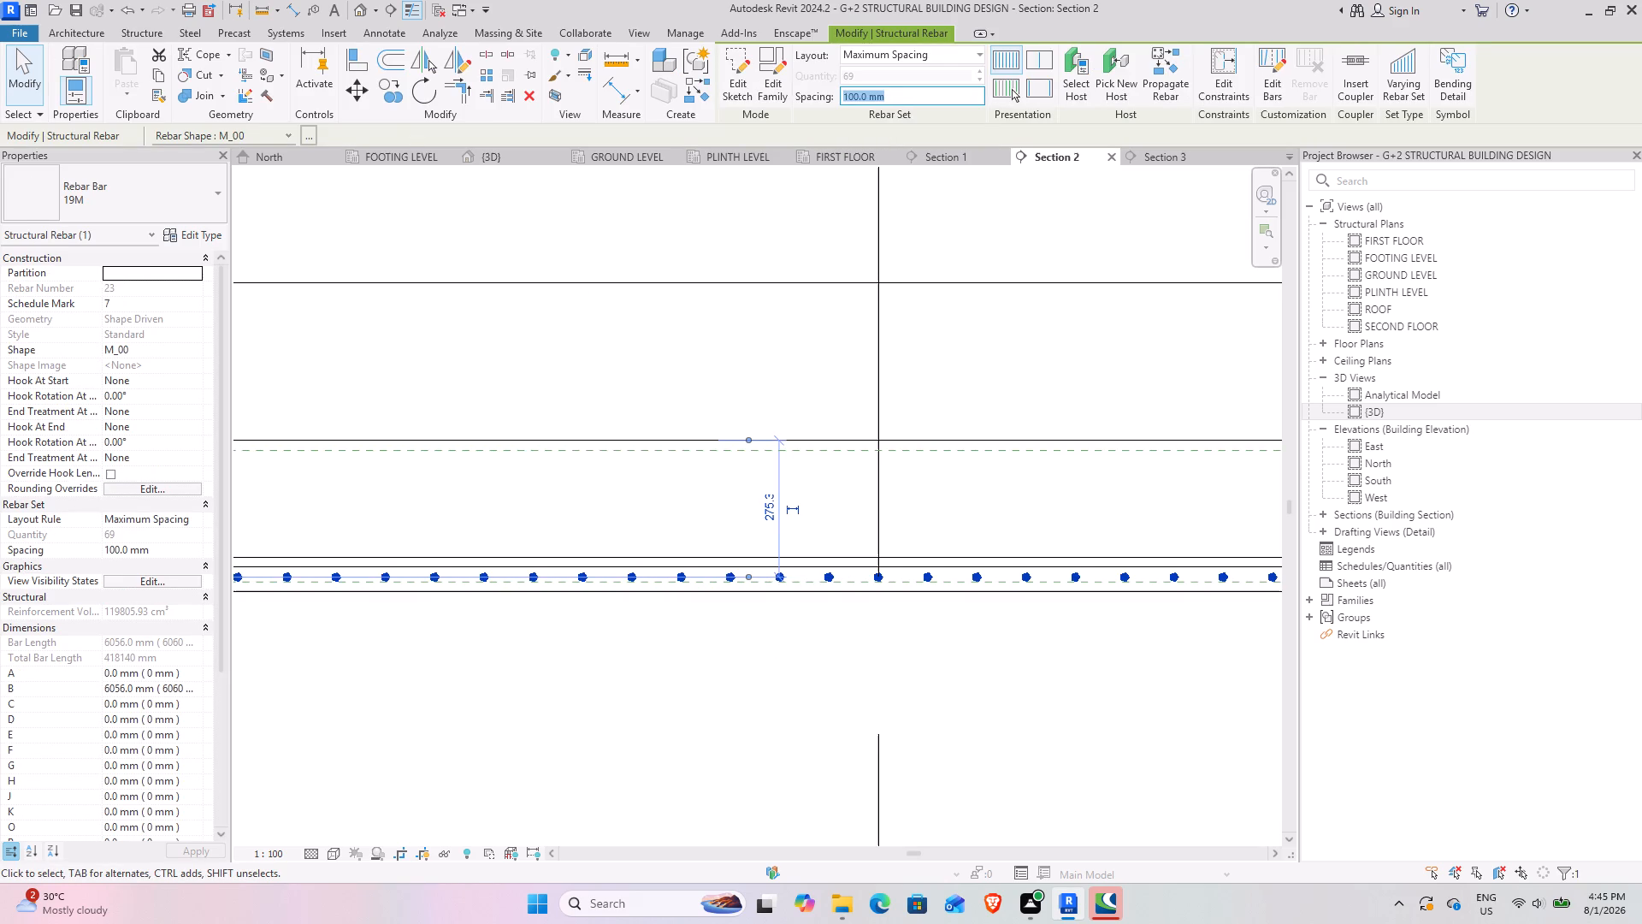
{"action": "type", "text": "180"}
{"action": "key", "text": "Return"}
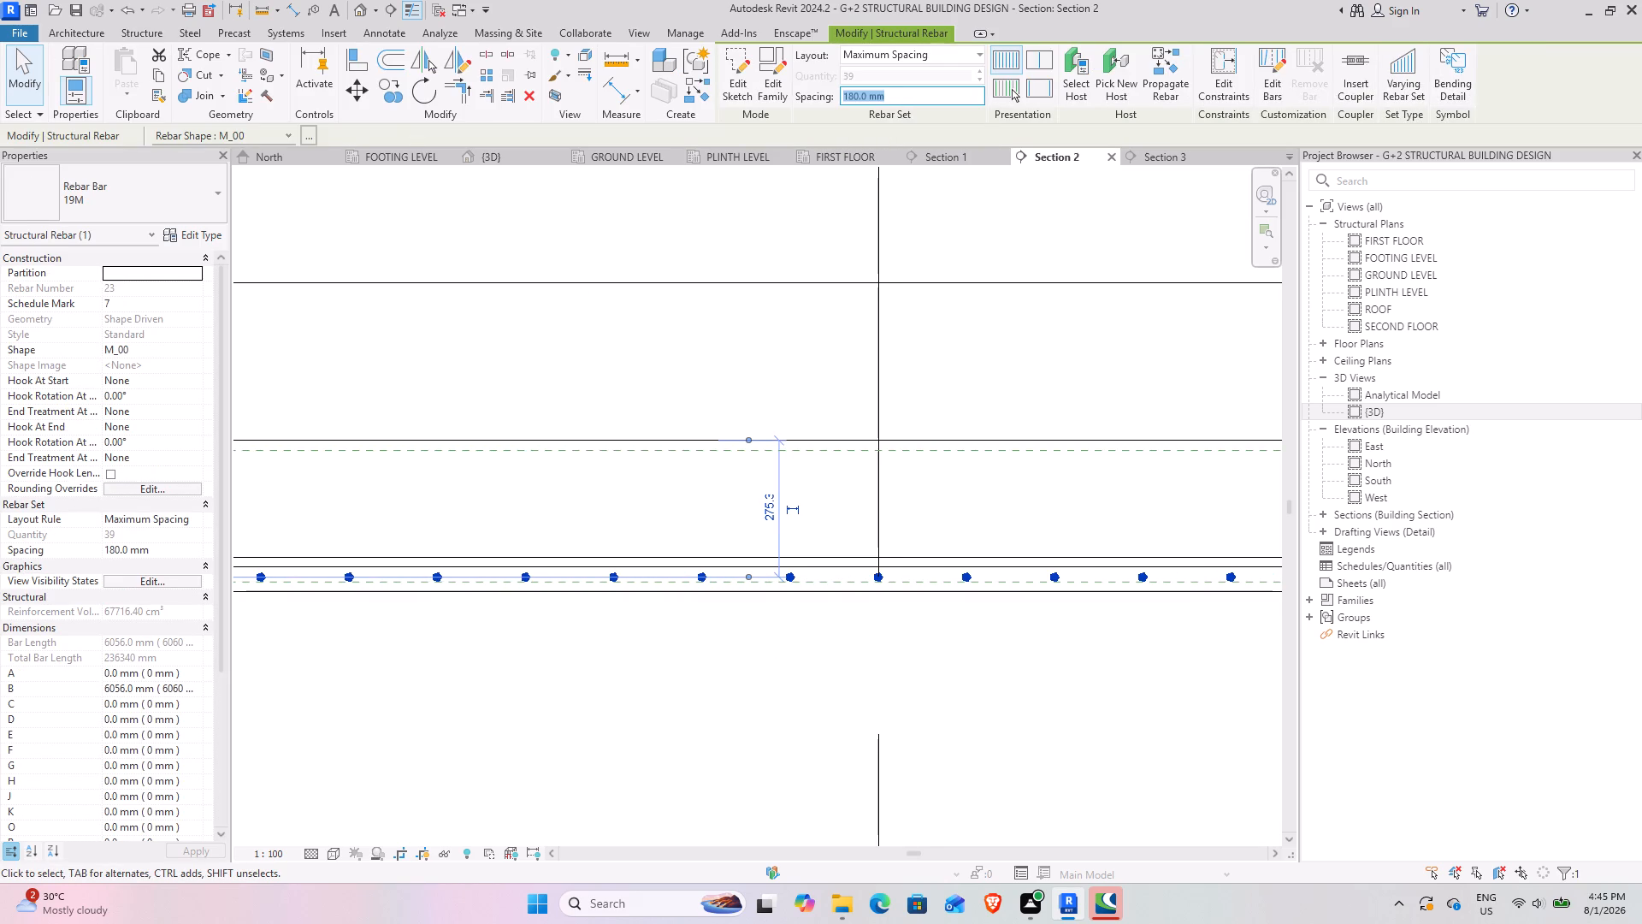
Set the end-on 19M rebar set to display unobscured in the {3D} view.
{"action": "left_click", "coordinate": [157, 583]}
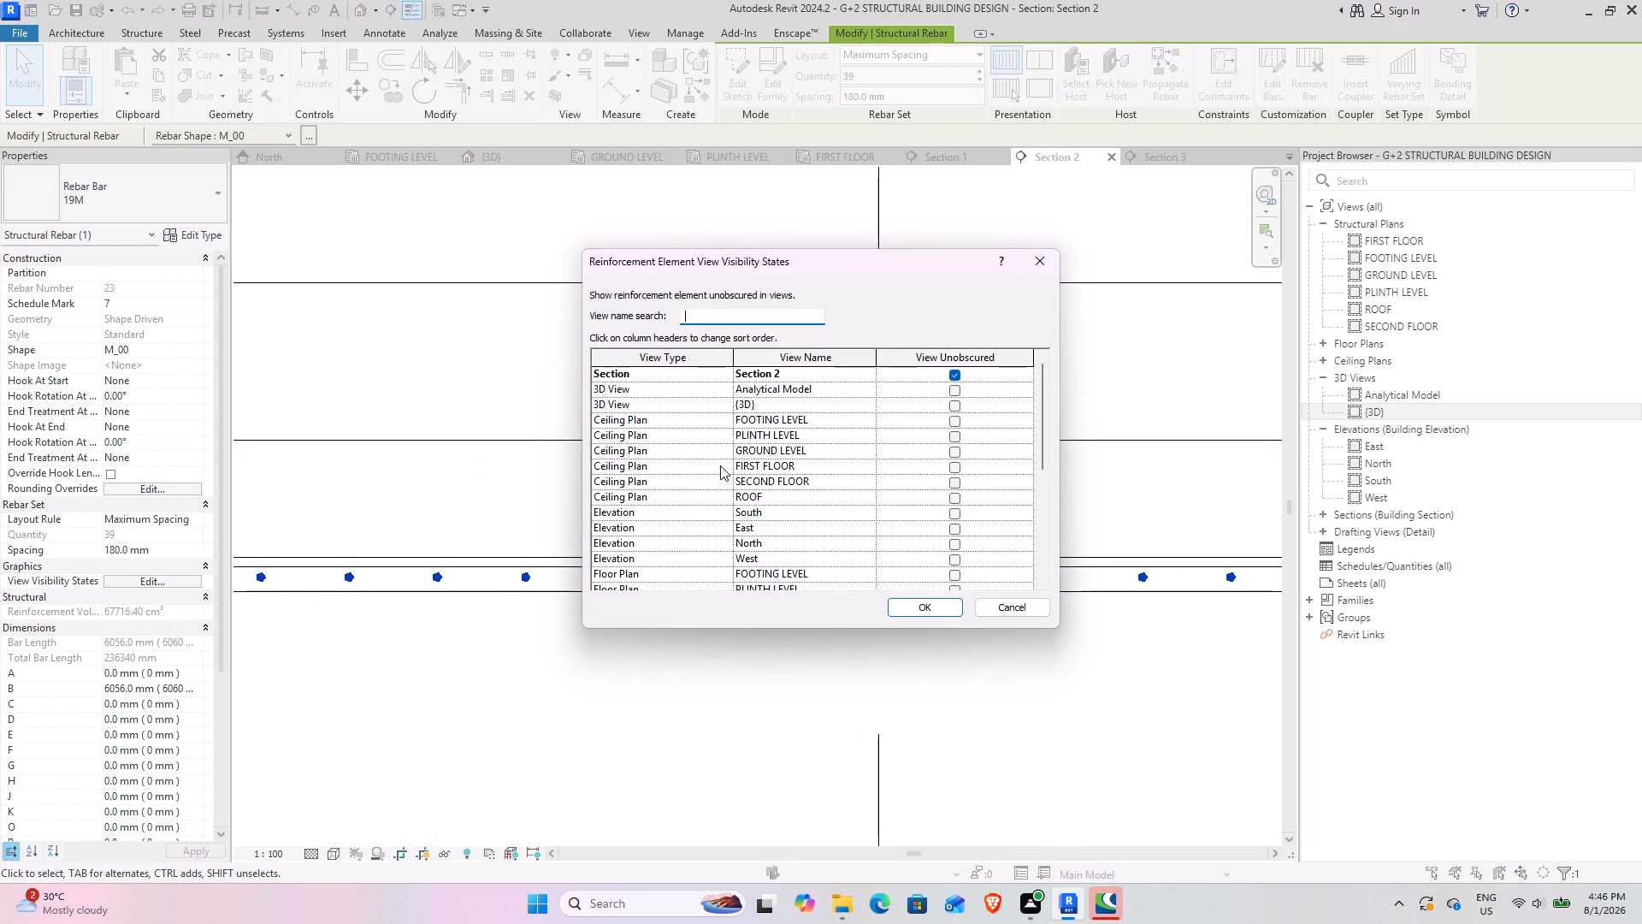
{"action": "left_click", "coordinate": [954, 405]}
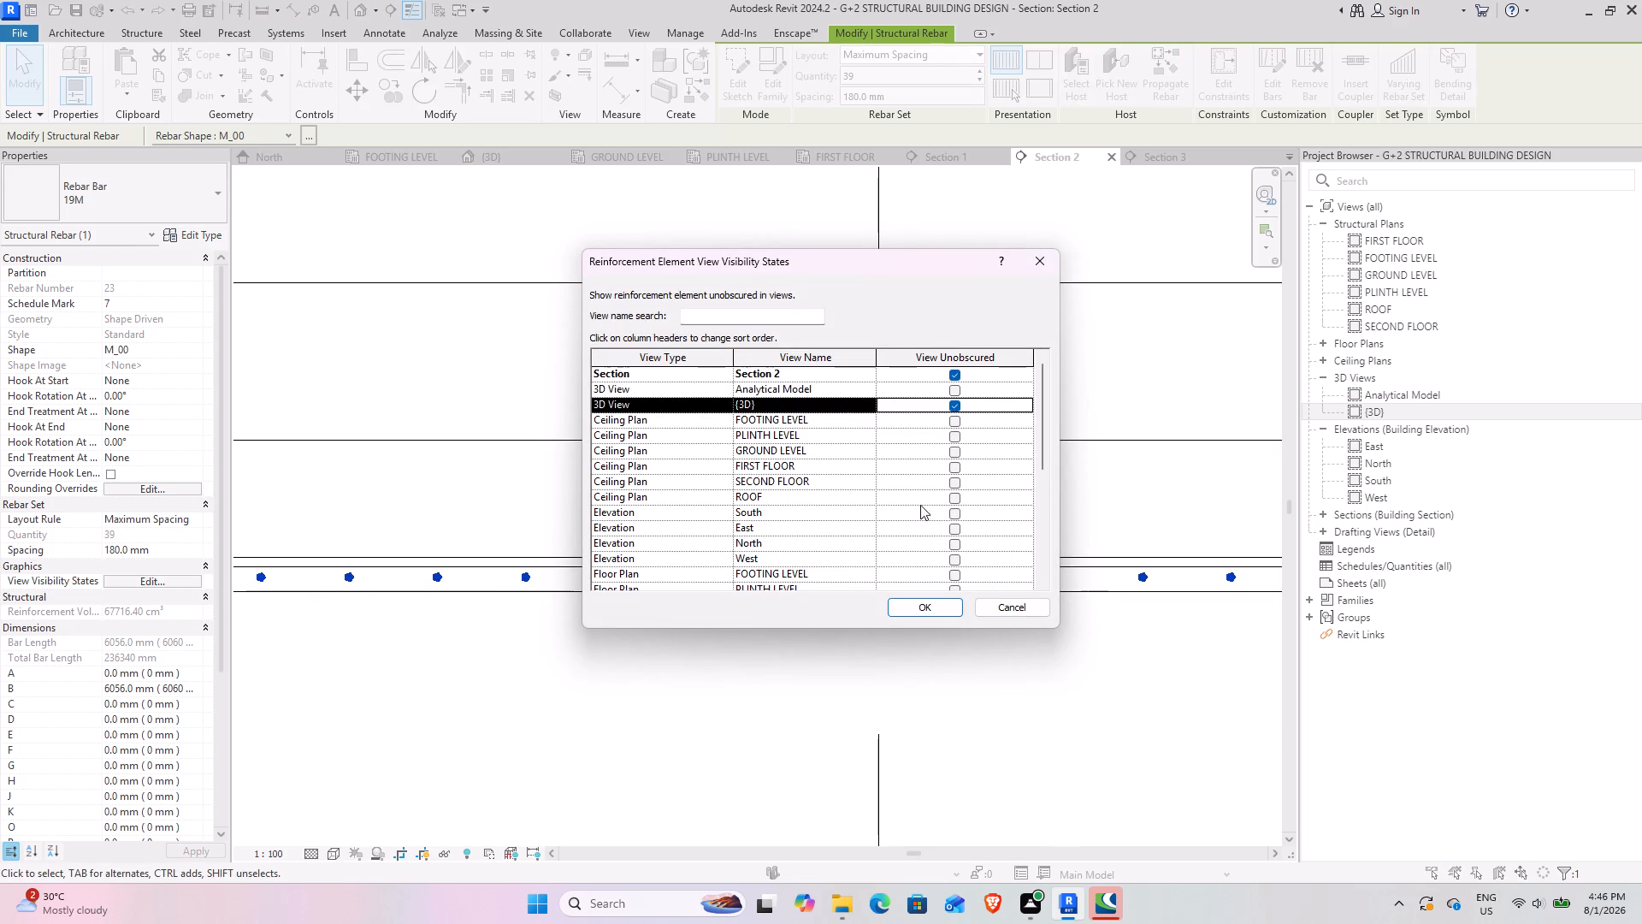
{"action": "left_click", "coordinate": [948, 603]}
In the lengthwise bar's sketch, draw an about 2020 mm top-cover line from the grid 1-side slab end, sloping down about 260 mm at 45°.
{"action": "left_click", "coordinate": [910, 554]}
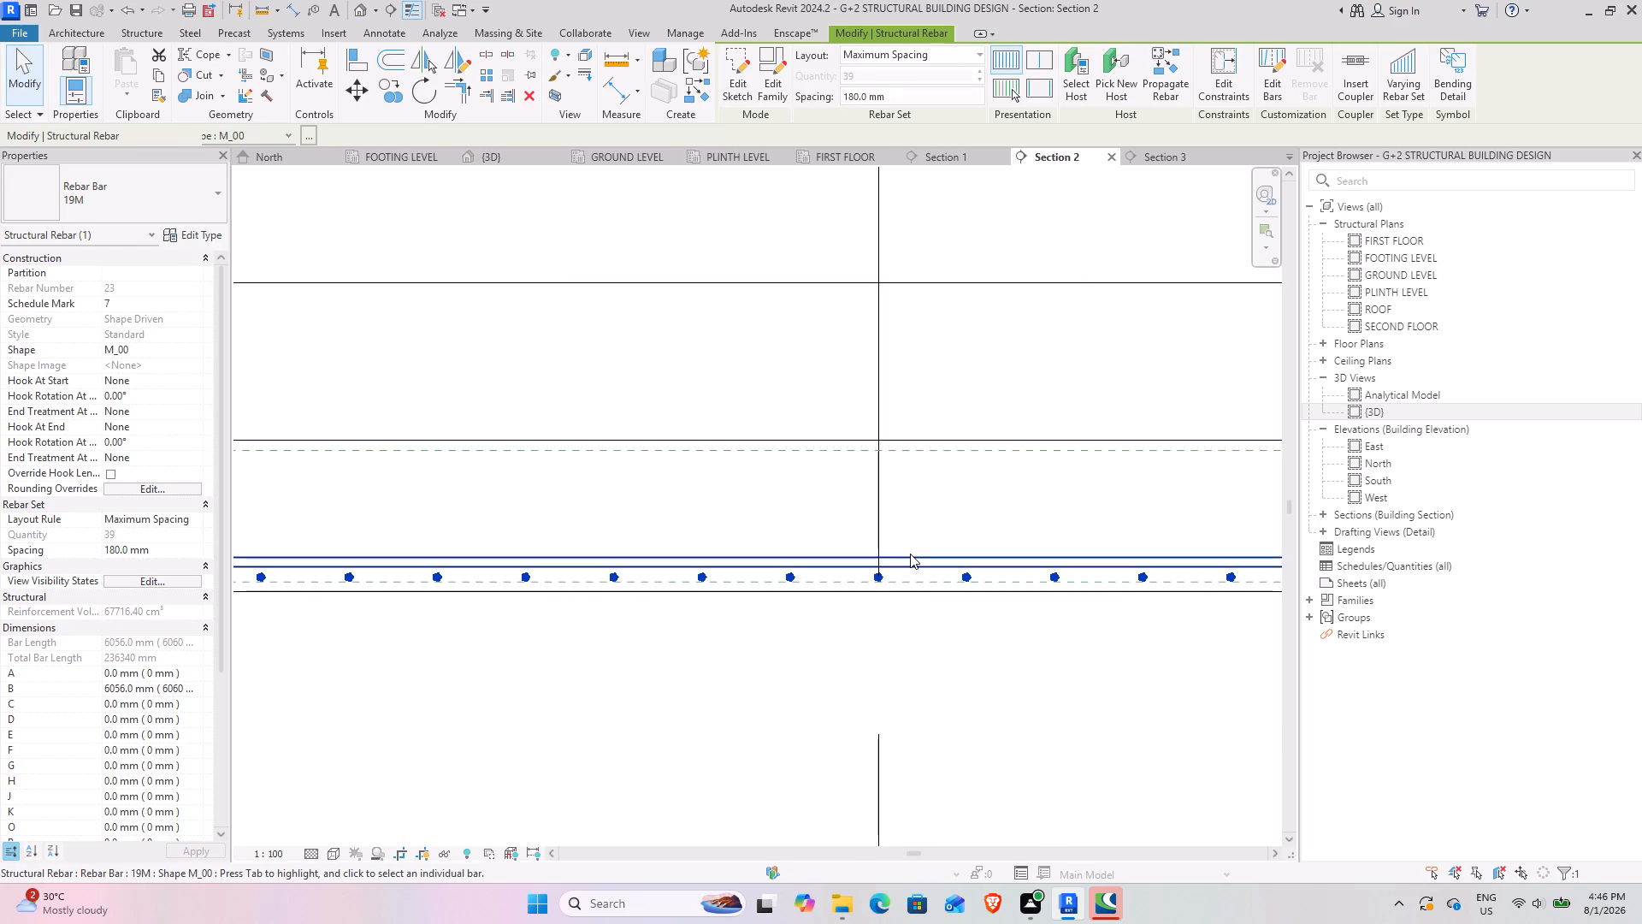
{"action": "left_click", "coordinate": [737, 82]}
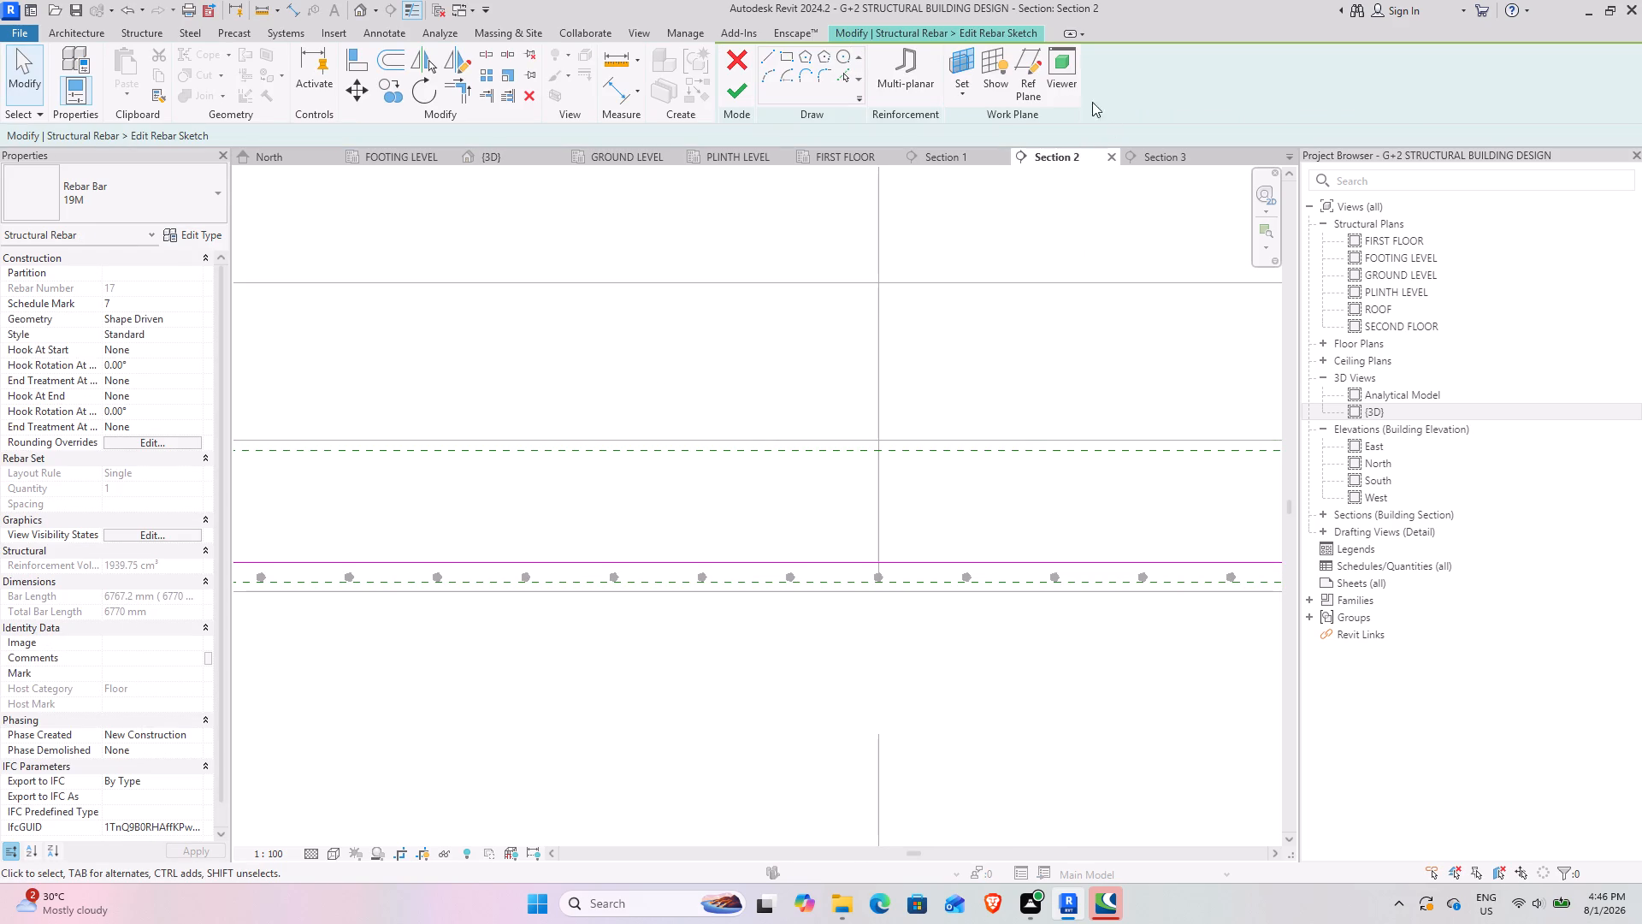
{"action": "left_click", "coordinate": [771, 56]}
{"action": "scroll", "coordinate": [699, 483], "scroll_direction": "down", "scroll_amount": 4}
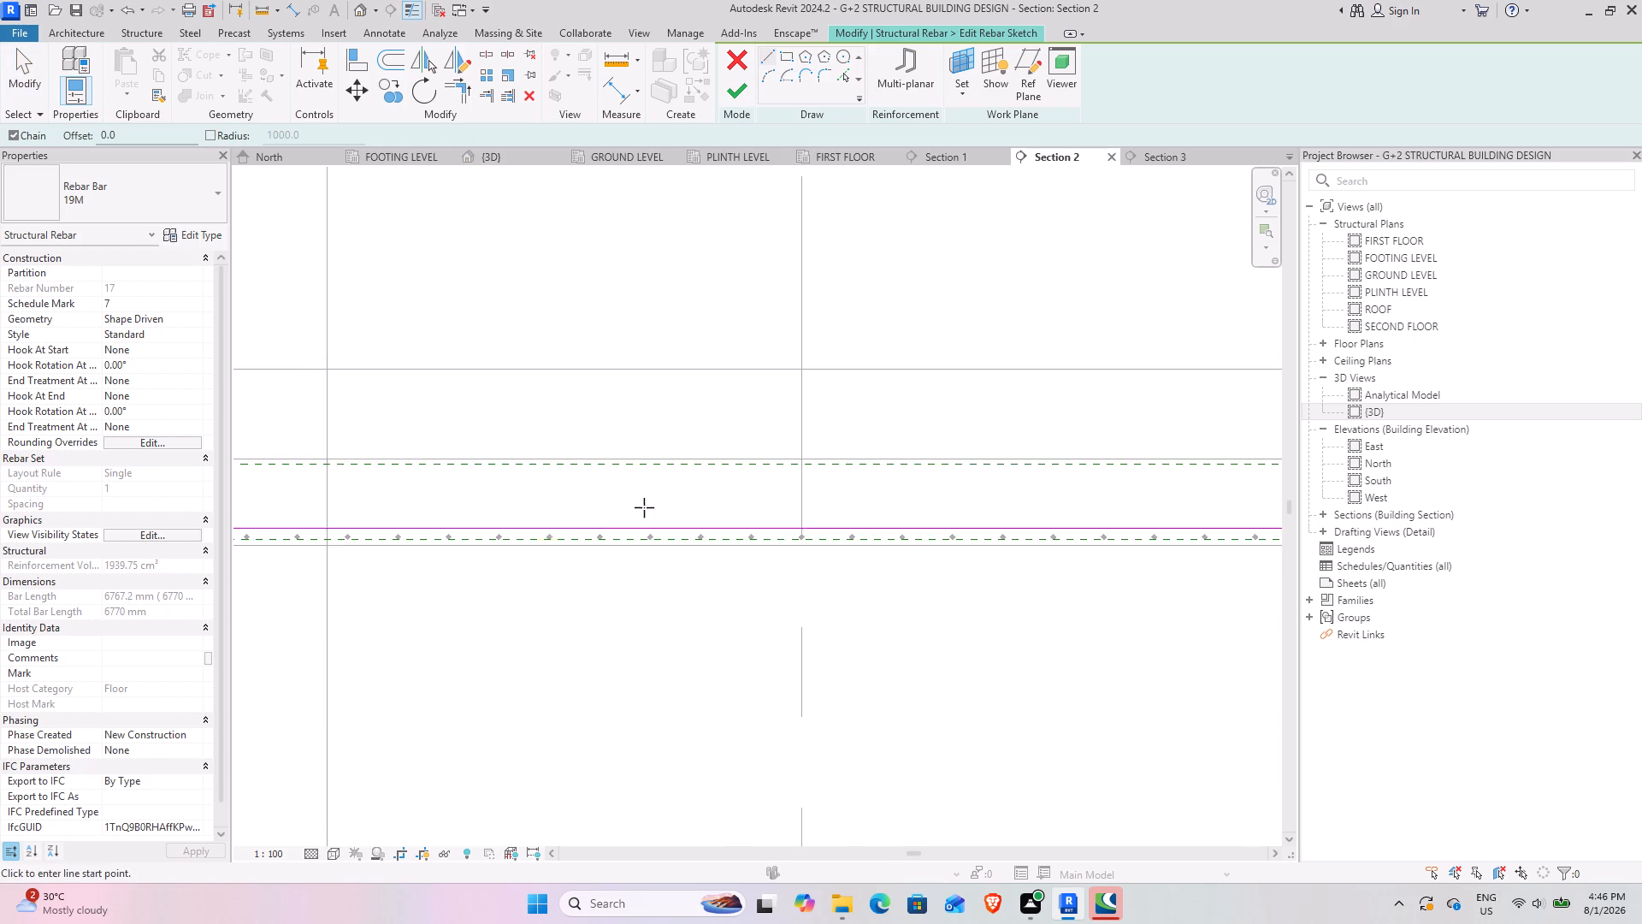
{"action": "middle_click_drag", "start_coordinate": [570, 529], "coordinate": [881, 456]}
{"action": "middle_click_drag", "start_coordinate": [394, 459], "coordinate": [725, 468]}
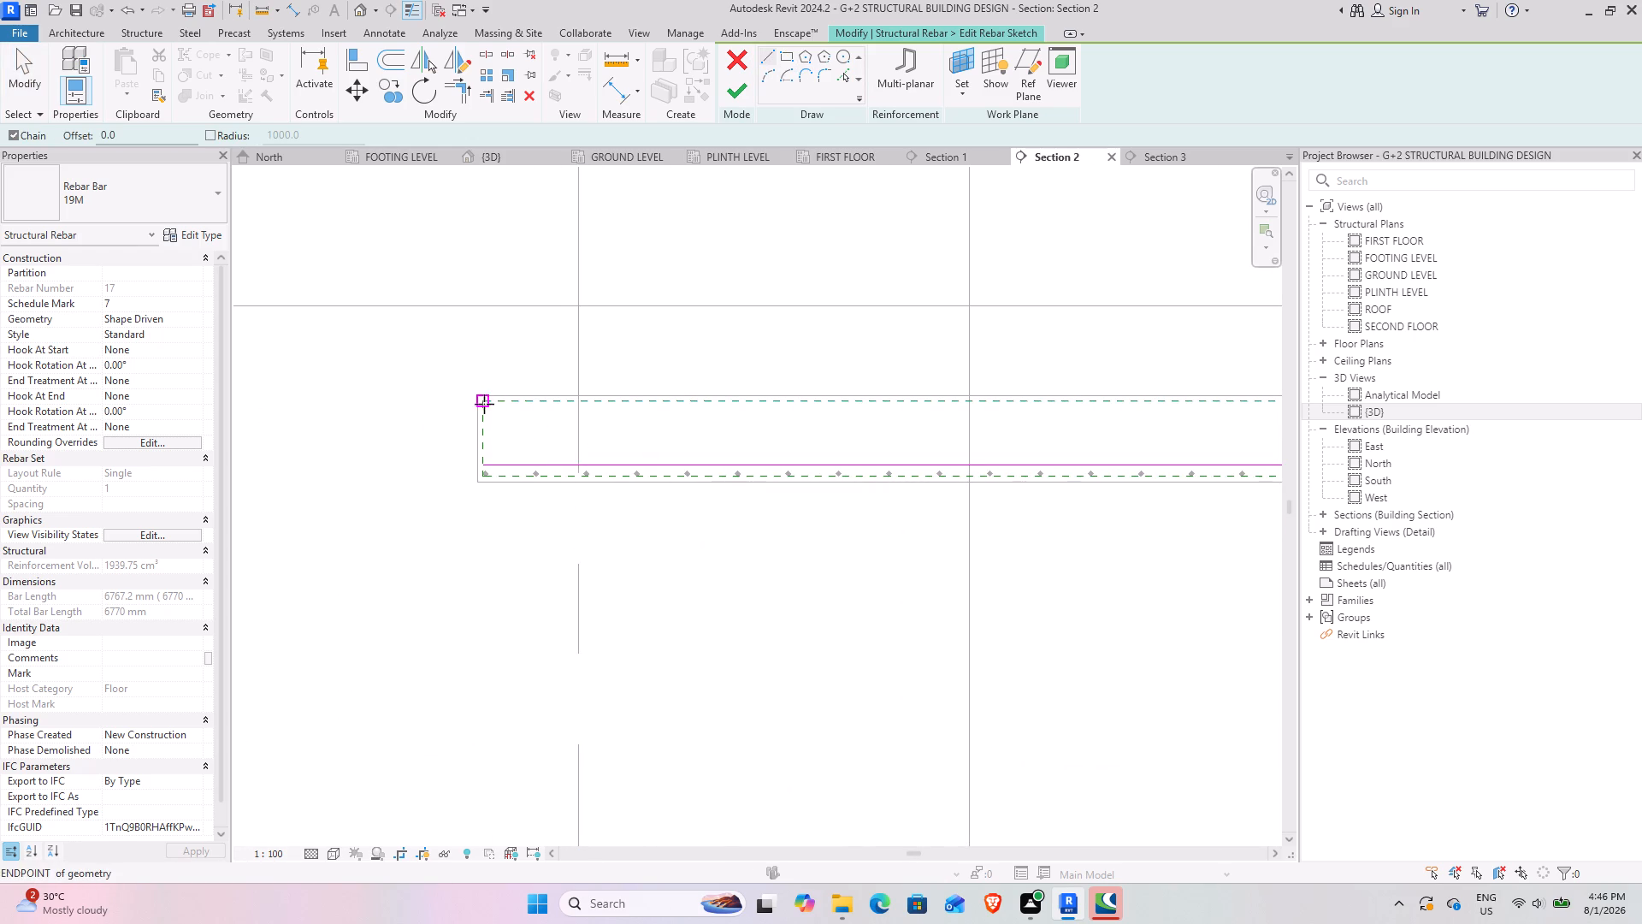
{"action": "left_click", "coordinate": [482, 401]}
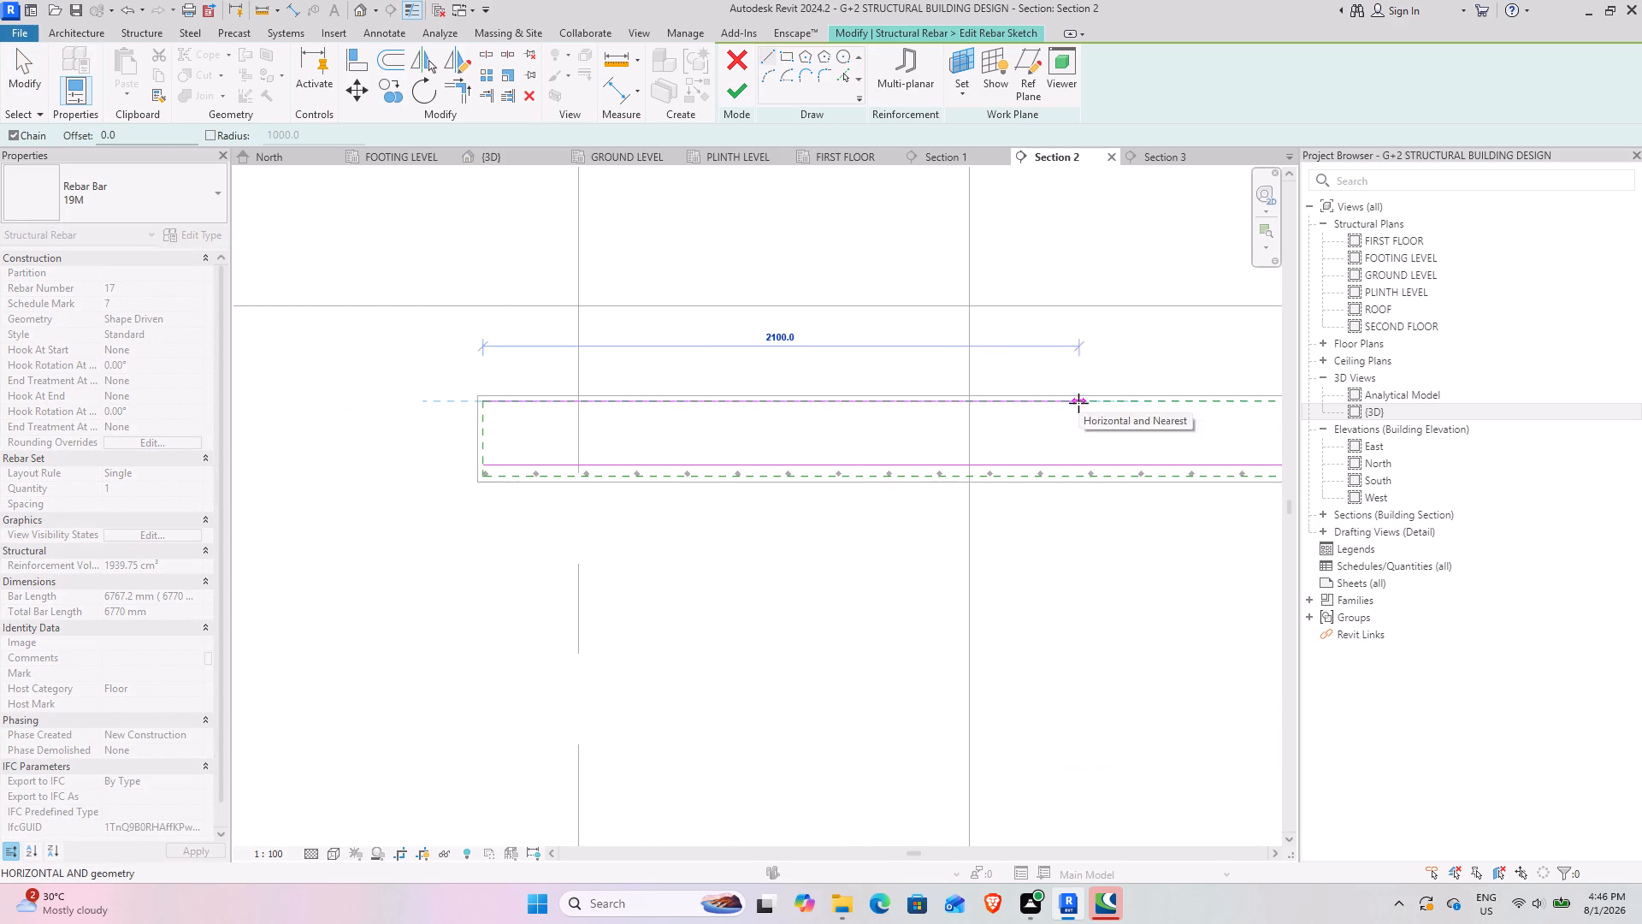
{"action": "left_click", "coordinate": [1057, 405]}
{"action": "middle_click_drag", "start_coordinate": [1175, 440], "coordinate": [621, 527]}
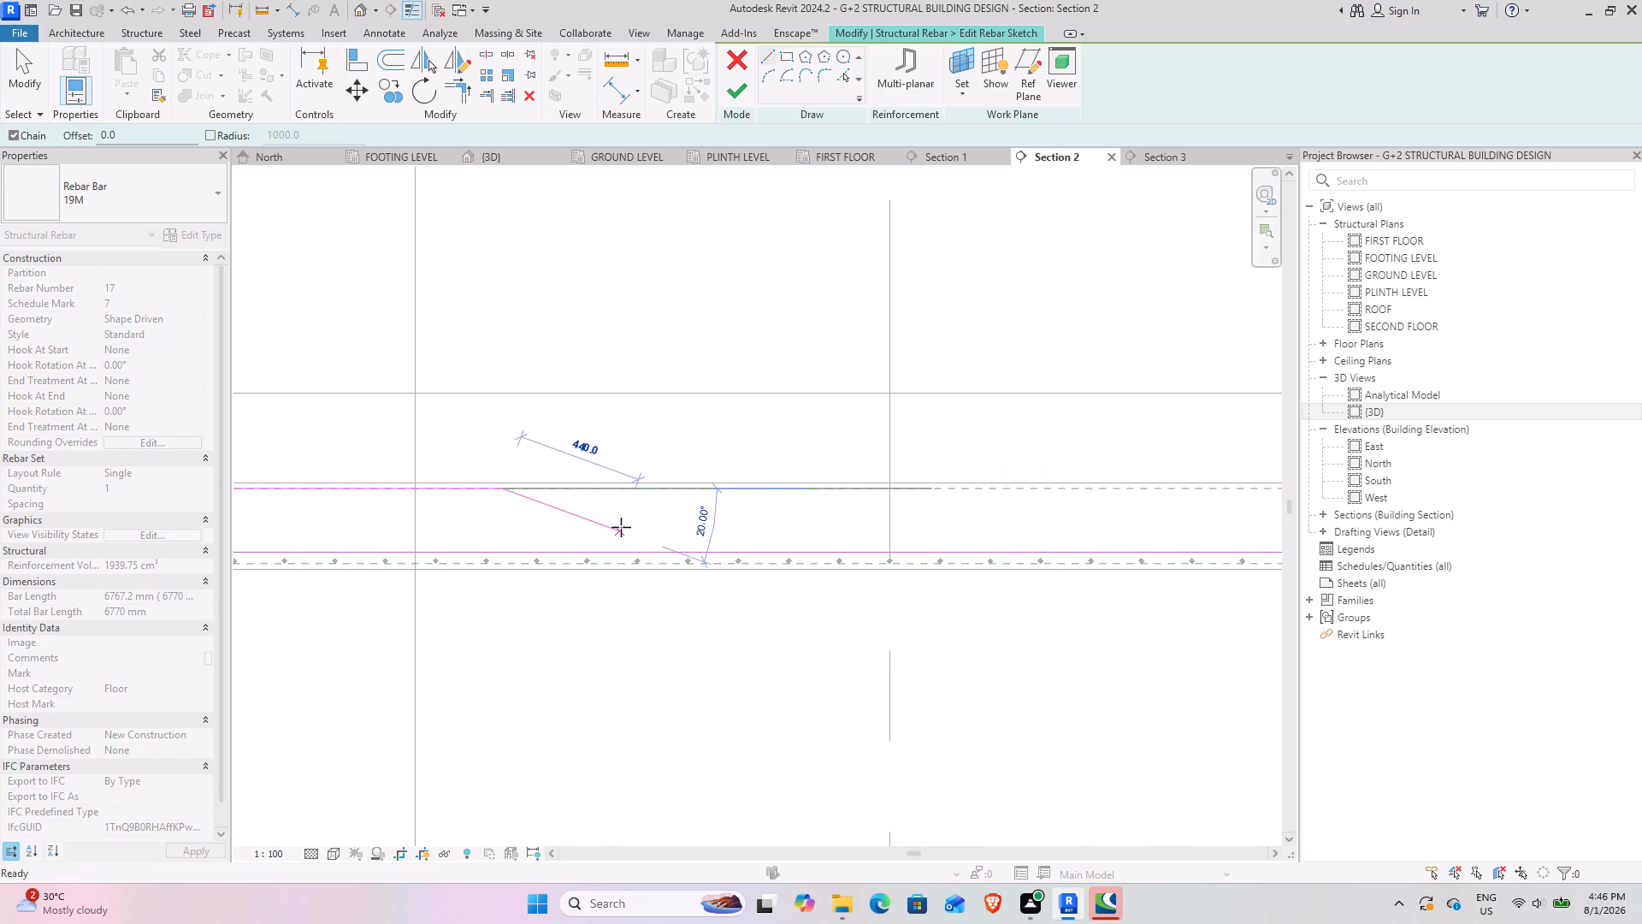
{"action": "left_click", "coordinate": [559, 540]}
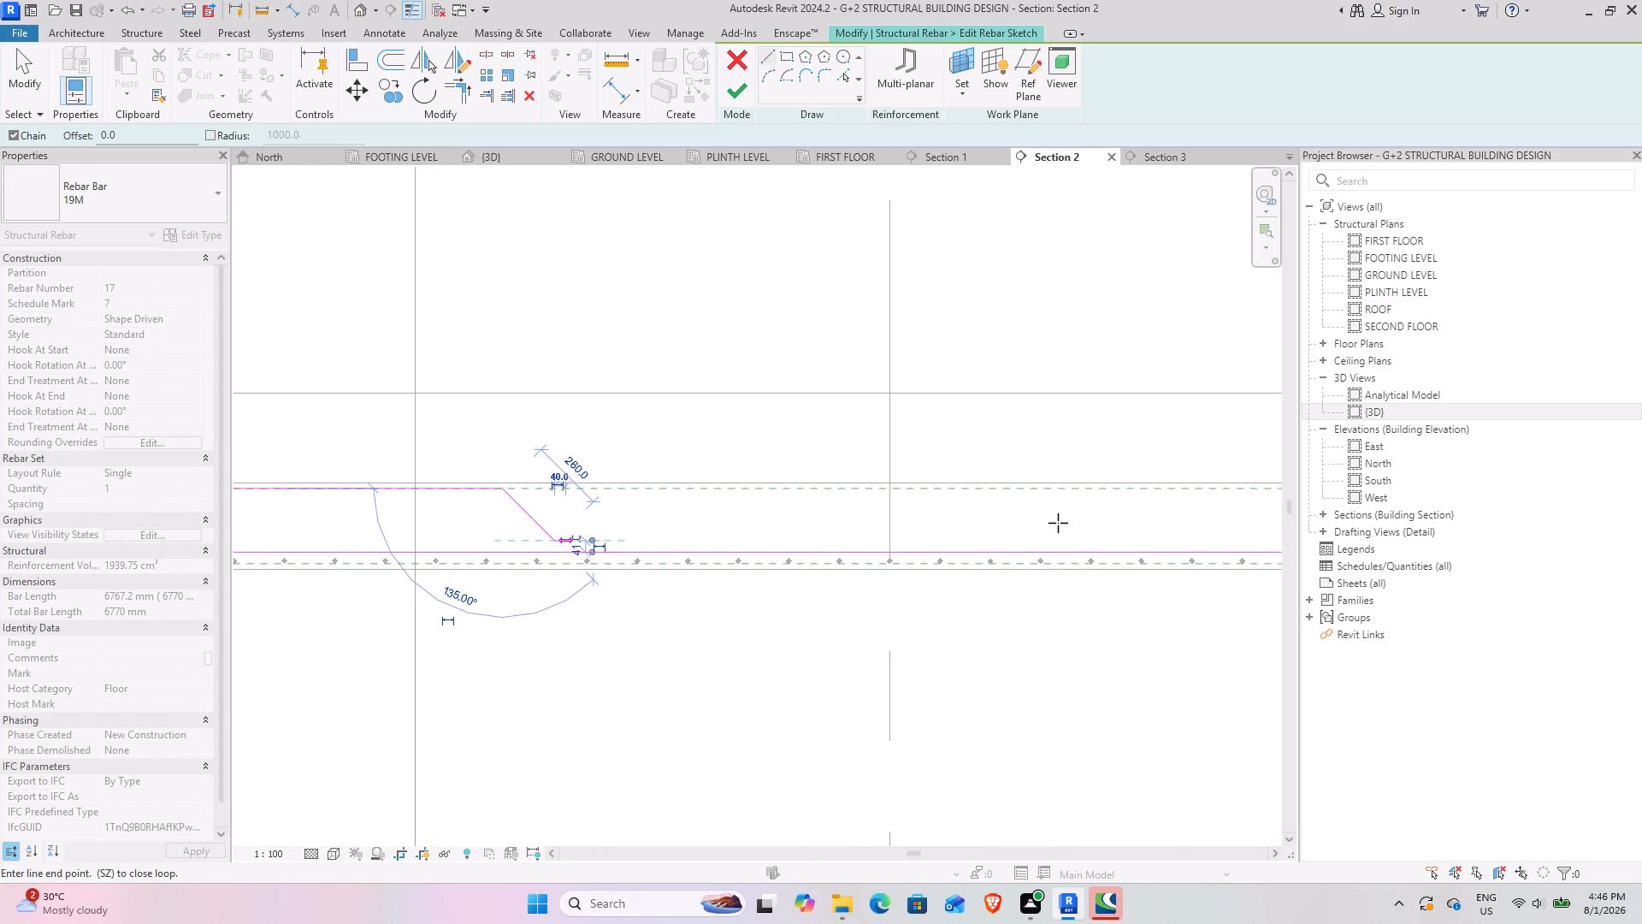
{"action": "middle_click_drag", "start_coordinate": [989, 545], "coordinate": [858, 548]}
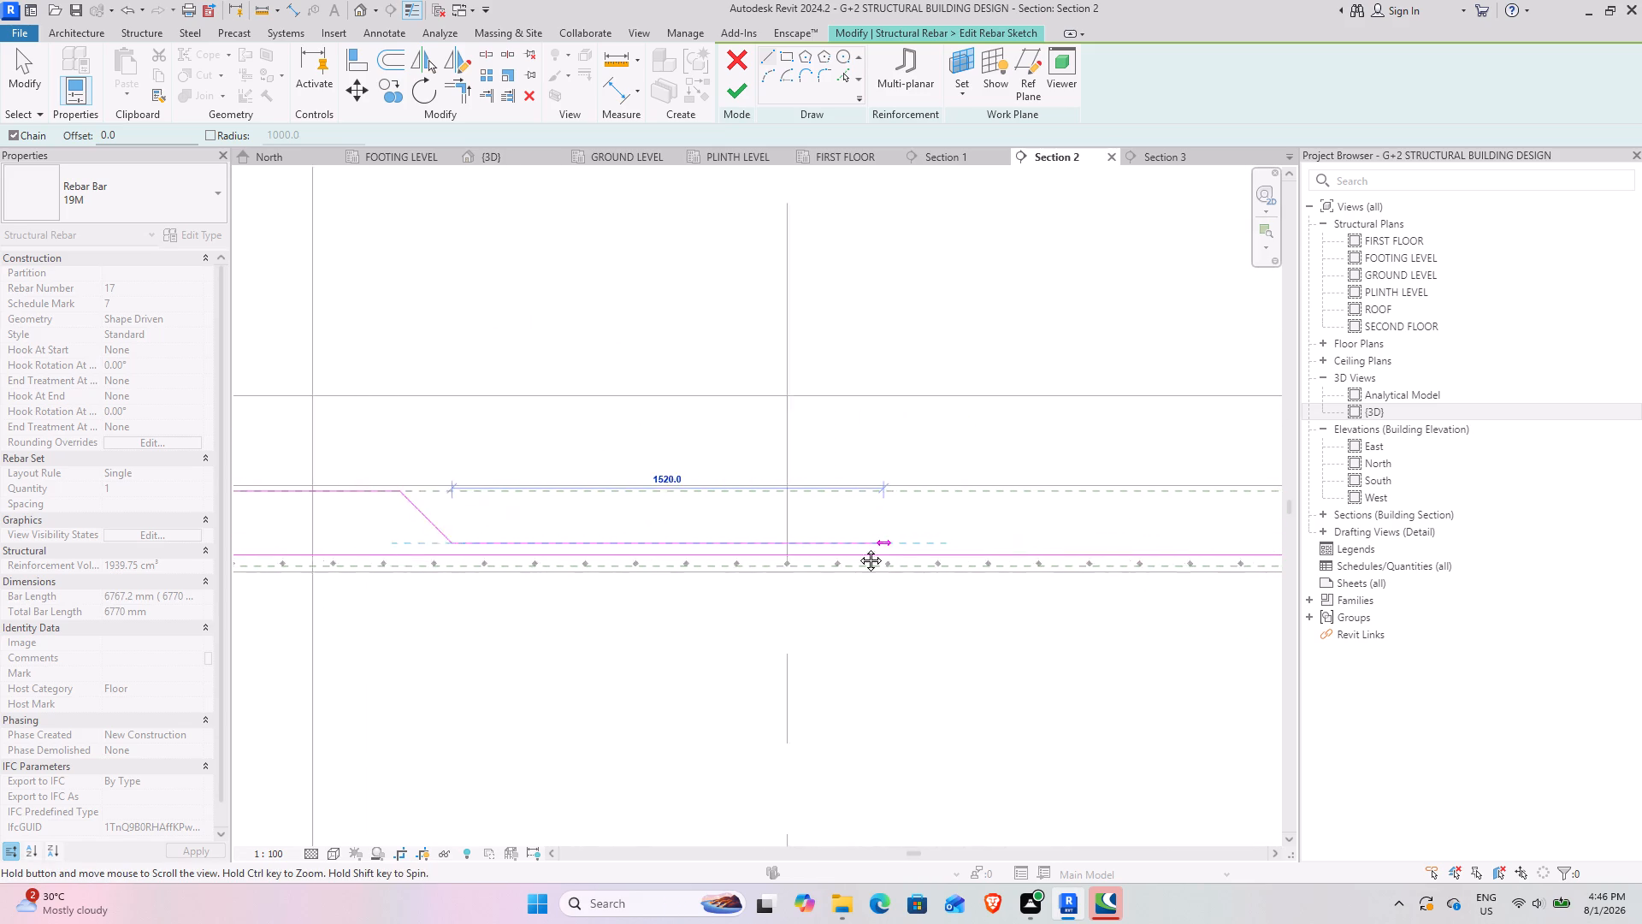
{"action": "middle_click_drag", "start_coordinate": [858, 548], "coordinate": [740, 552]}
{"action": "key", "text": "Escape"}
Sketch the opposite end with an about 2020 mm top line and 220 mm 45° slope, joined to the first slope by a 2420 mm horizontal line.
{"action": "scroll", "coordinate": [828, 542], "scroll_direction": "down", "scroll_amount": 3}
{"action": "middle_click_drag", "start_coordinate": [867, 531], "coordinate": [344, 564]}
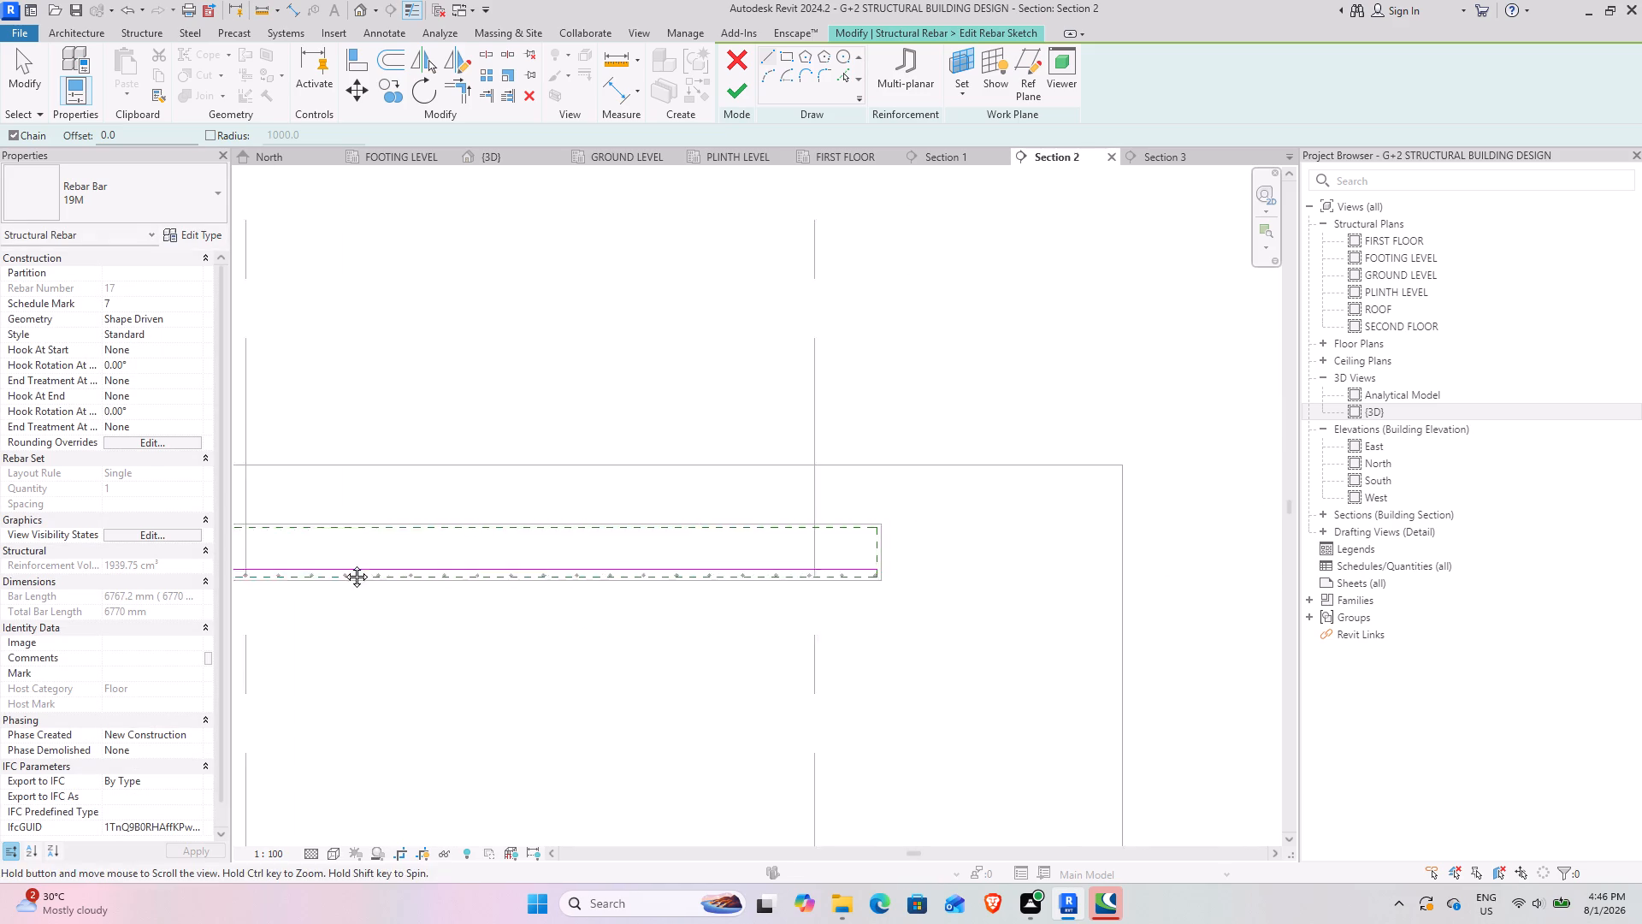
{"action": "middle_click_drag", "start_coordinate": [344, 564], "coordinate": [221, 608]}
{"action": "scroll", "coordinate": [675, 579], "scroll_direction": "up", "scroll_amount": 7}
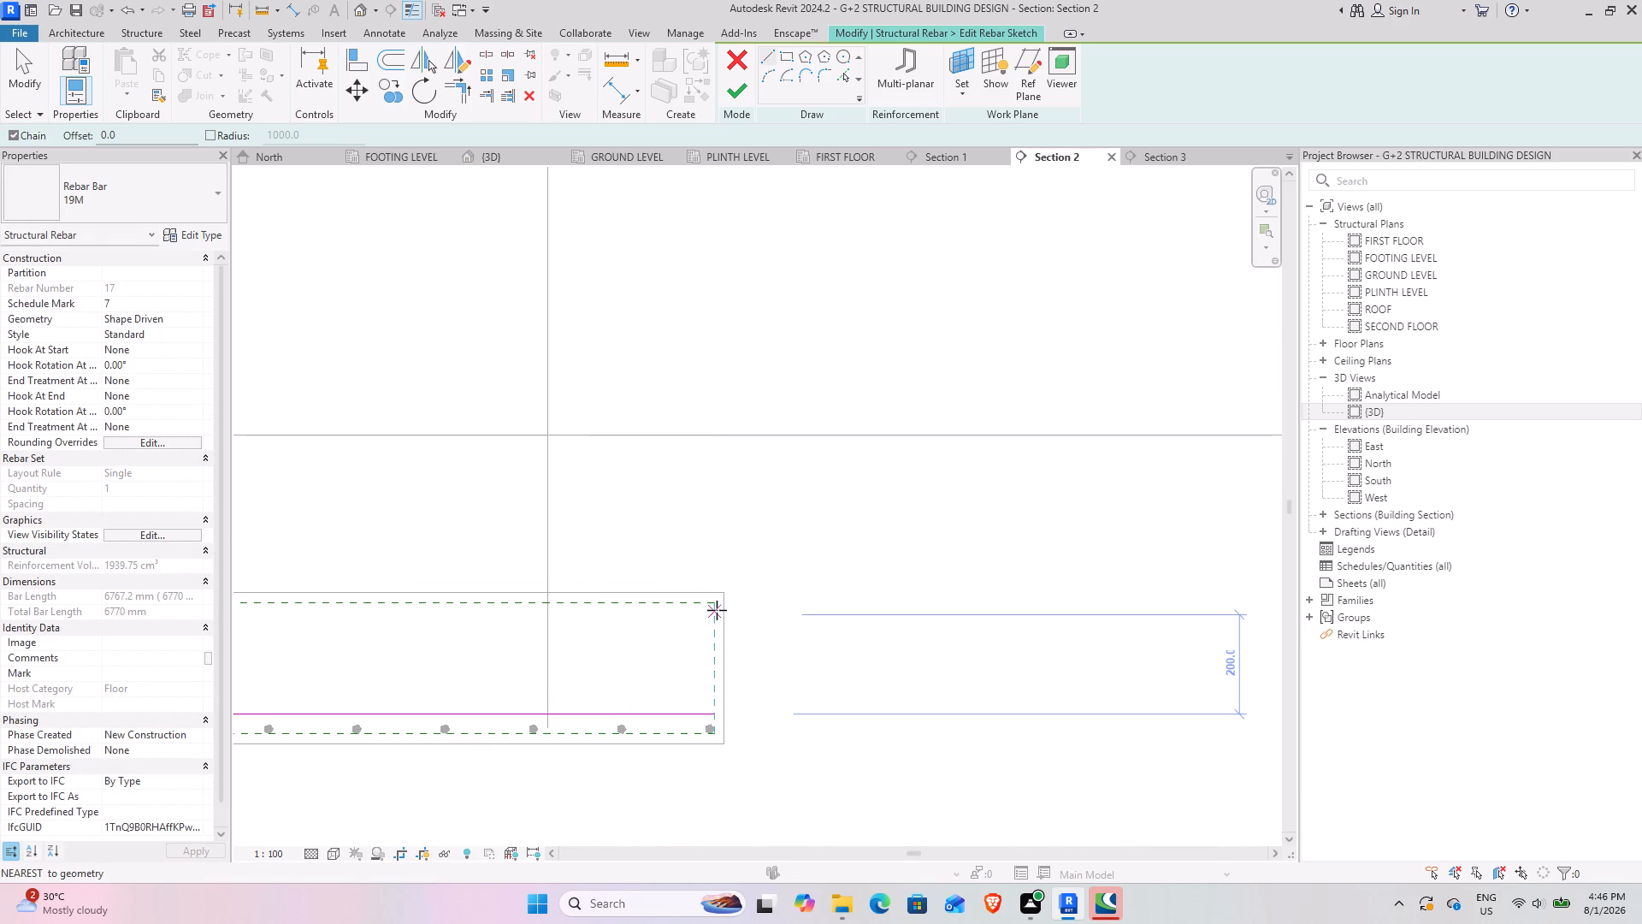
{"action": "left_click", "coordinate": [717, 610]}
{"action": "middle_click_drag", "start_coordinate": [481, 607], "coordinate": [1178, 585]}
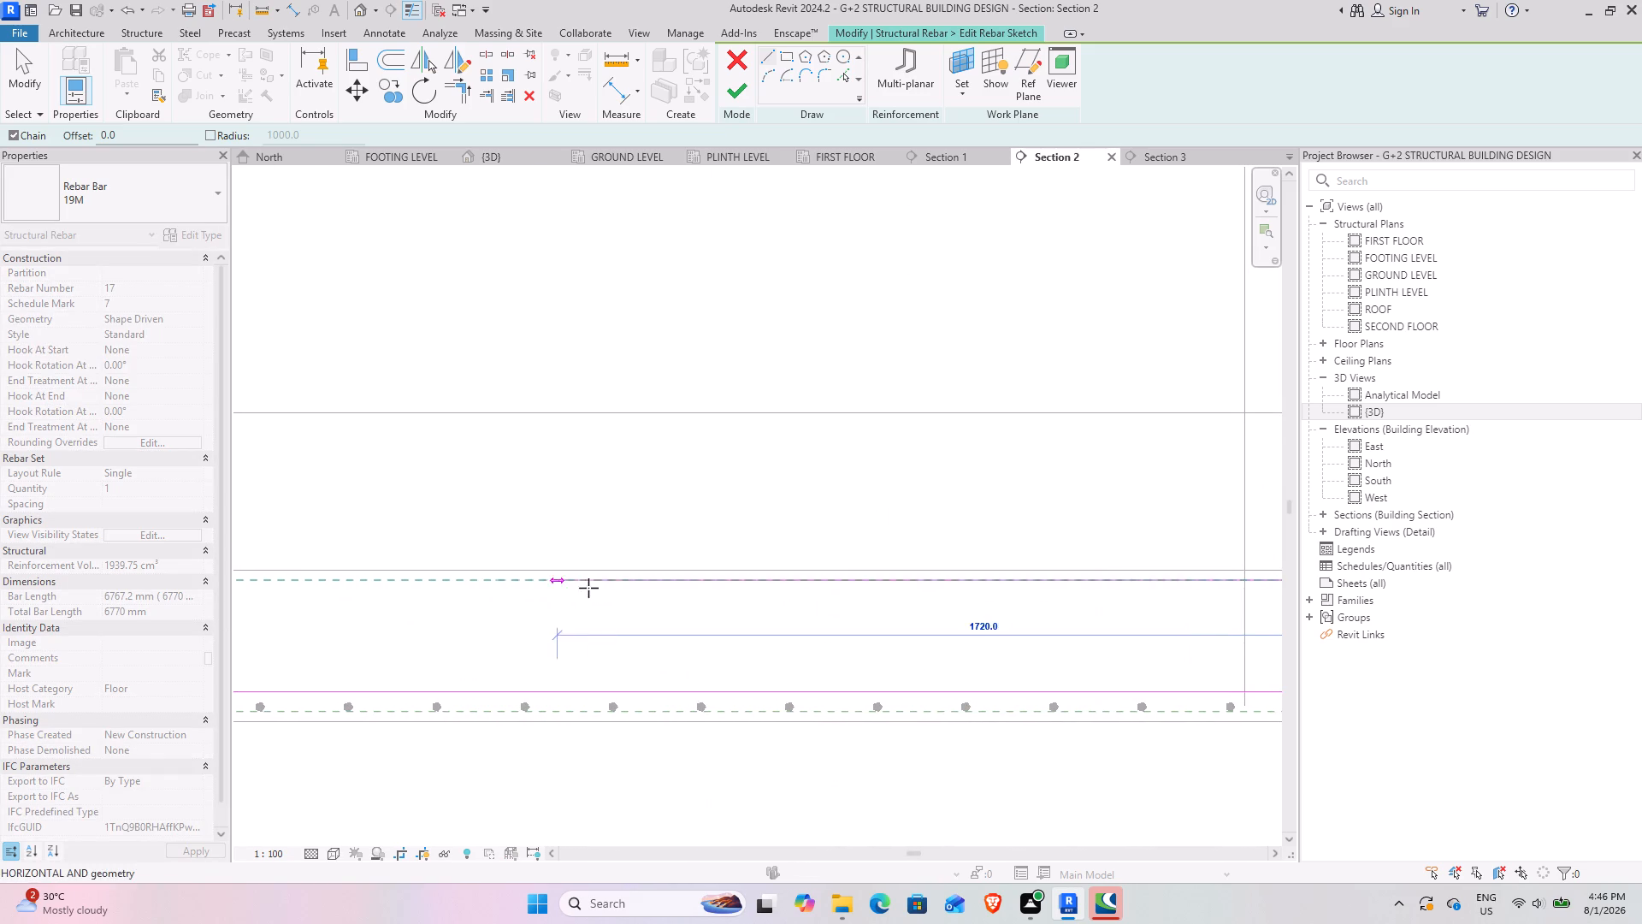
{"action": "left_click", "coordinate": [407, 583]}
{"action": "left_click", "coordinate": [326, 655]}
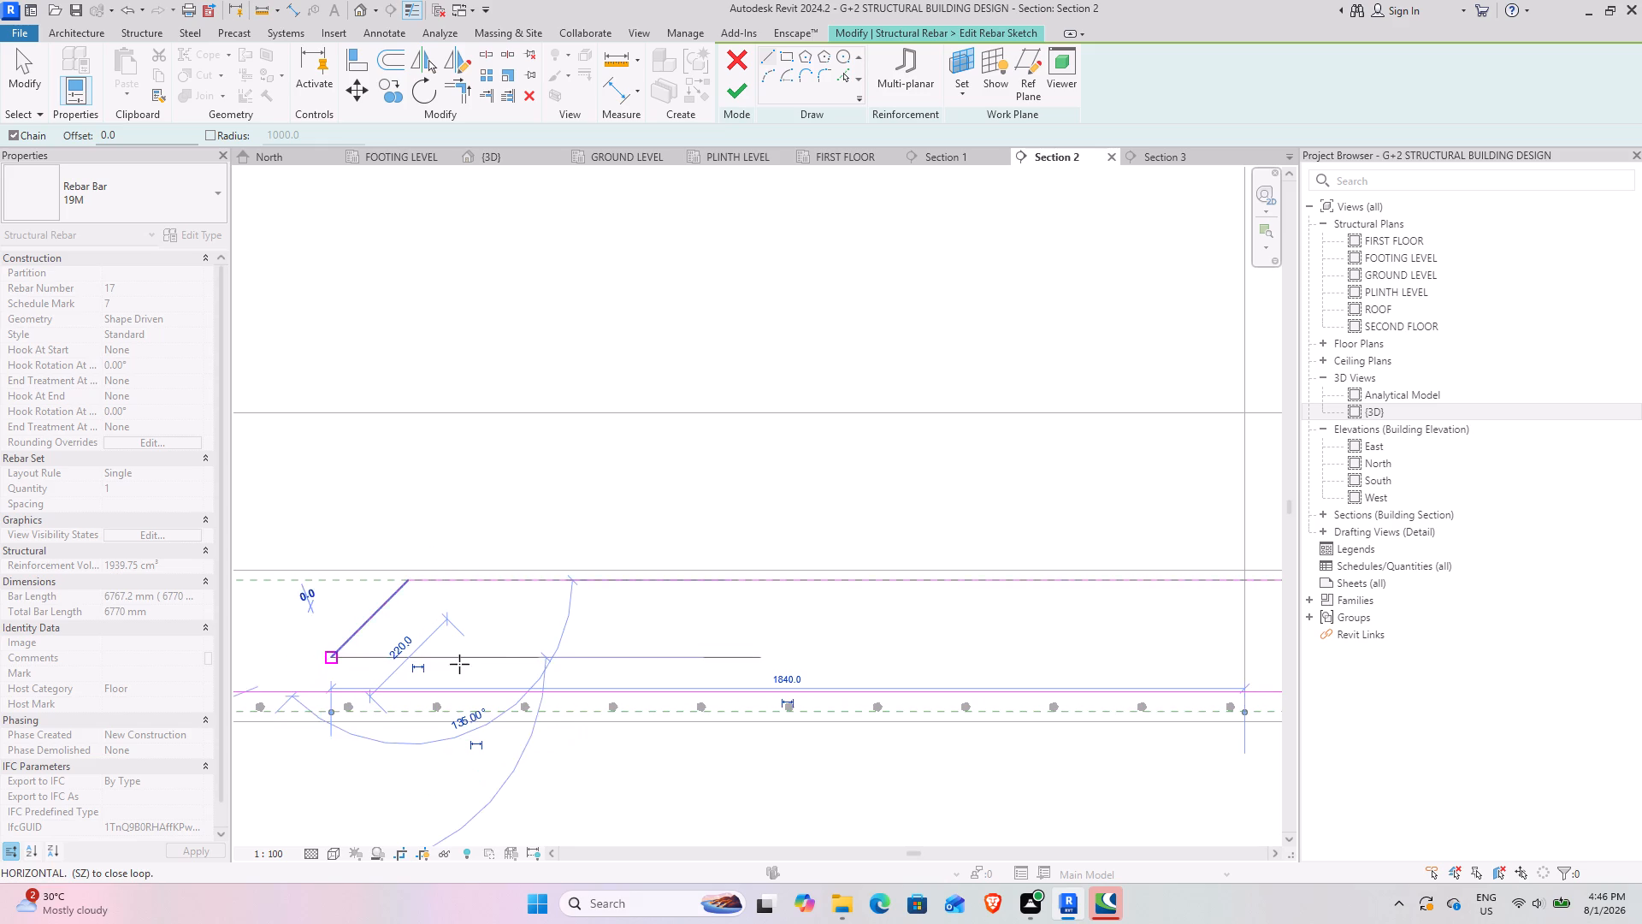
{"action": "middle_click_drag", "start_coordinate": [464, 664], "coordinate": [1204, 593]}
{"action": "middle_click_drag", "start_coordinate": [347, 669], "coordinate": [901, 684]}
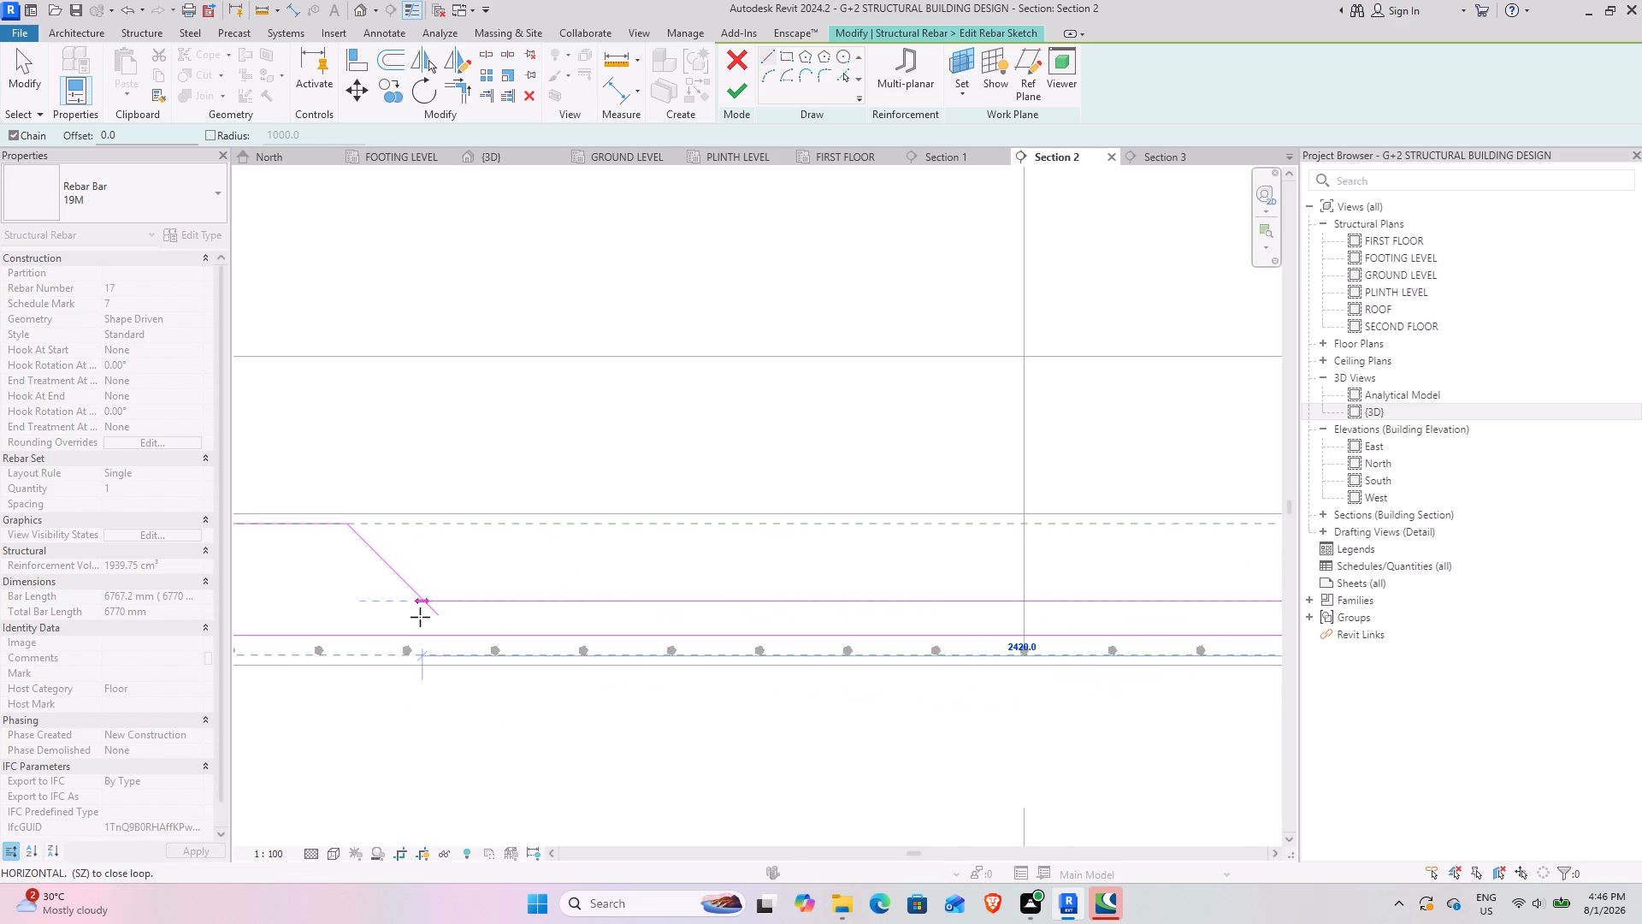
{"action": "left_click", "coordinate": [423, 603]}
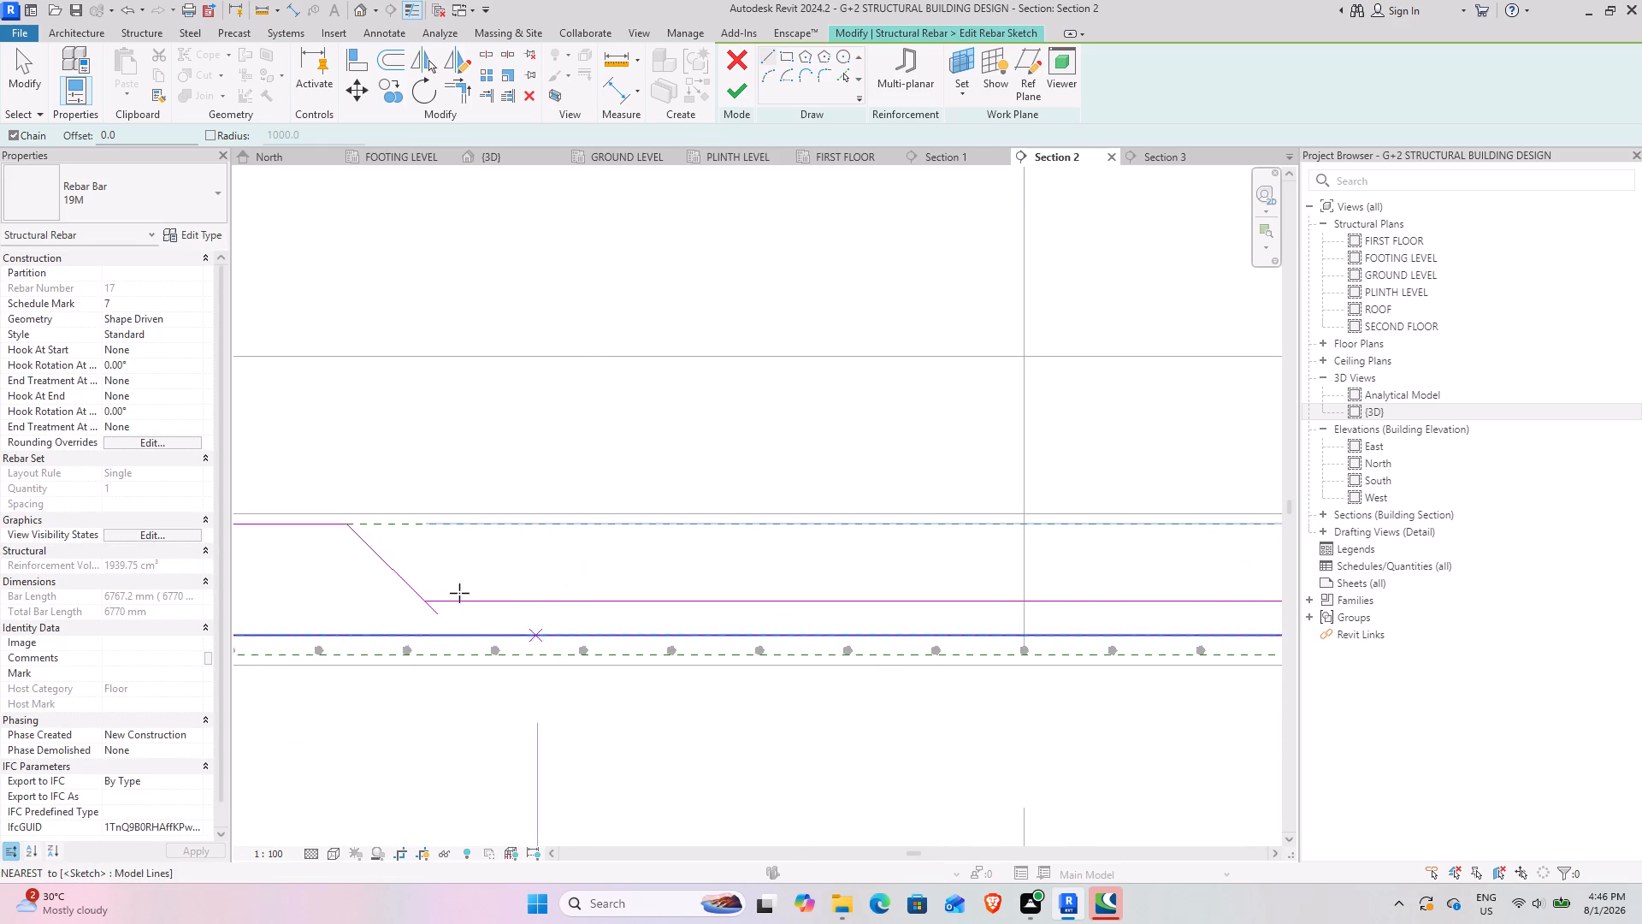
{"action": "scroll", "coordinate": [443, 542], "scroll_direction": "up", "scroll_amount": 3}
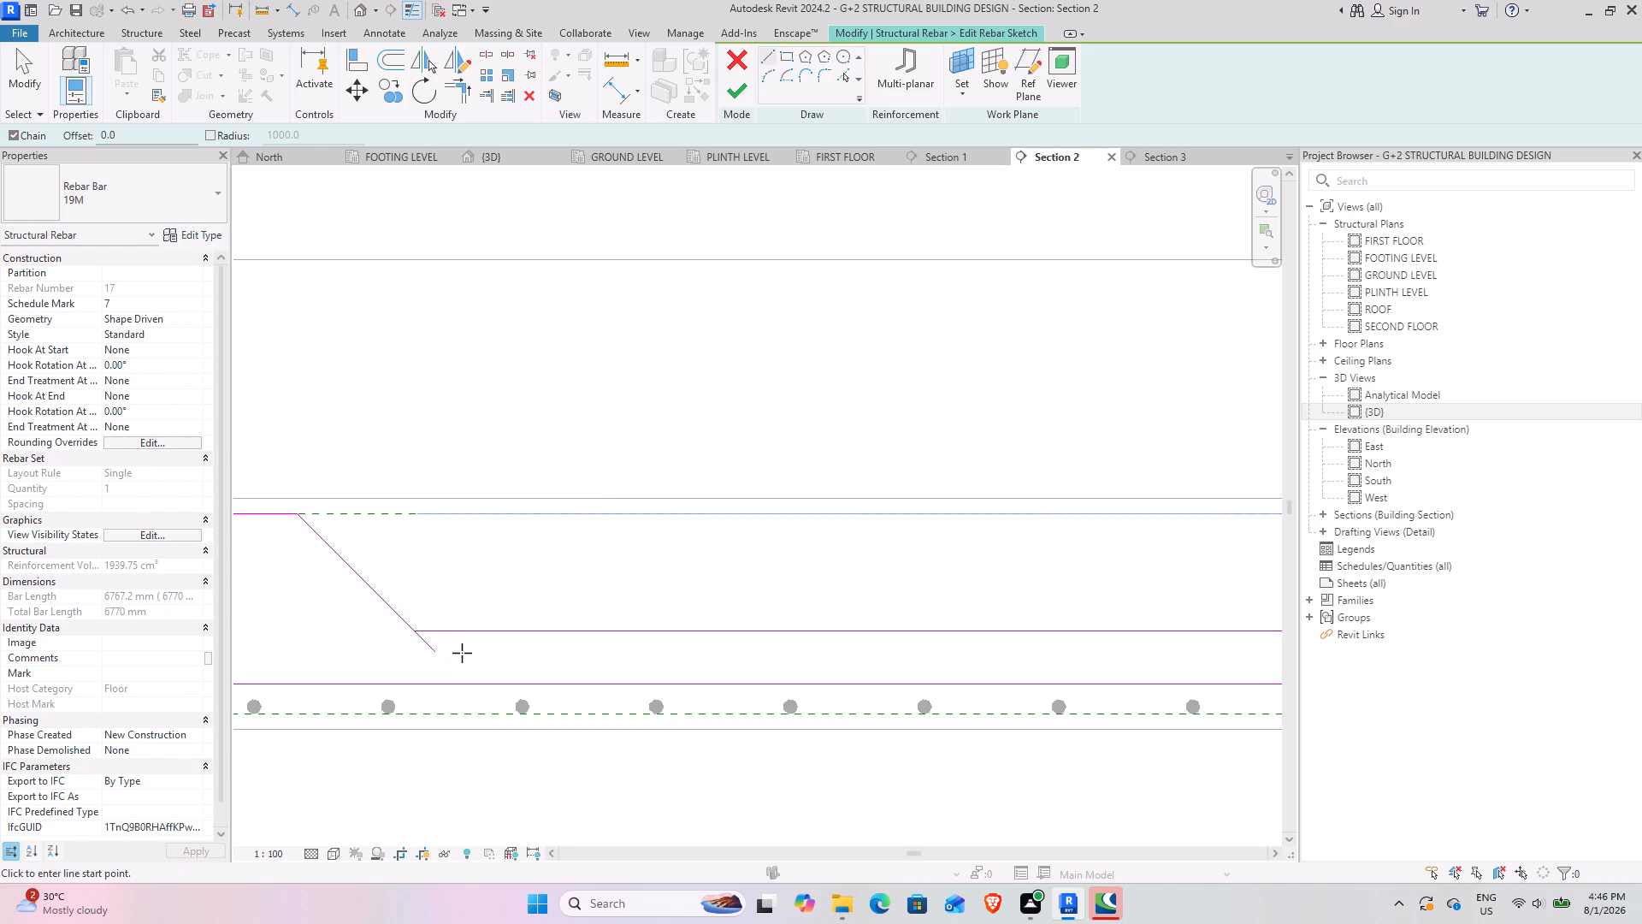
{"action": "key", "text": "Escape"}
Trim the overshooting first slope to a corner with the horizontal middle line.
{"action": "left_click", "coordinate": [450, 103]}
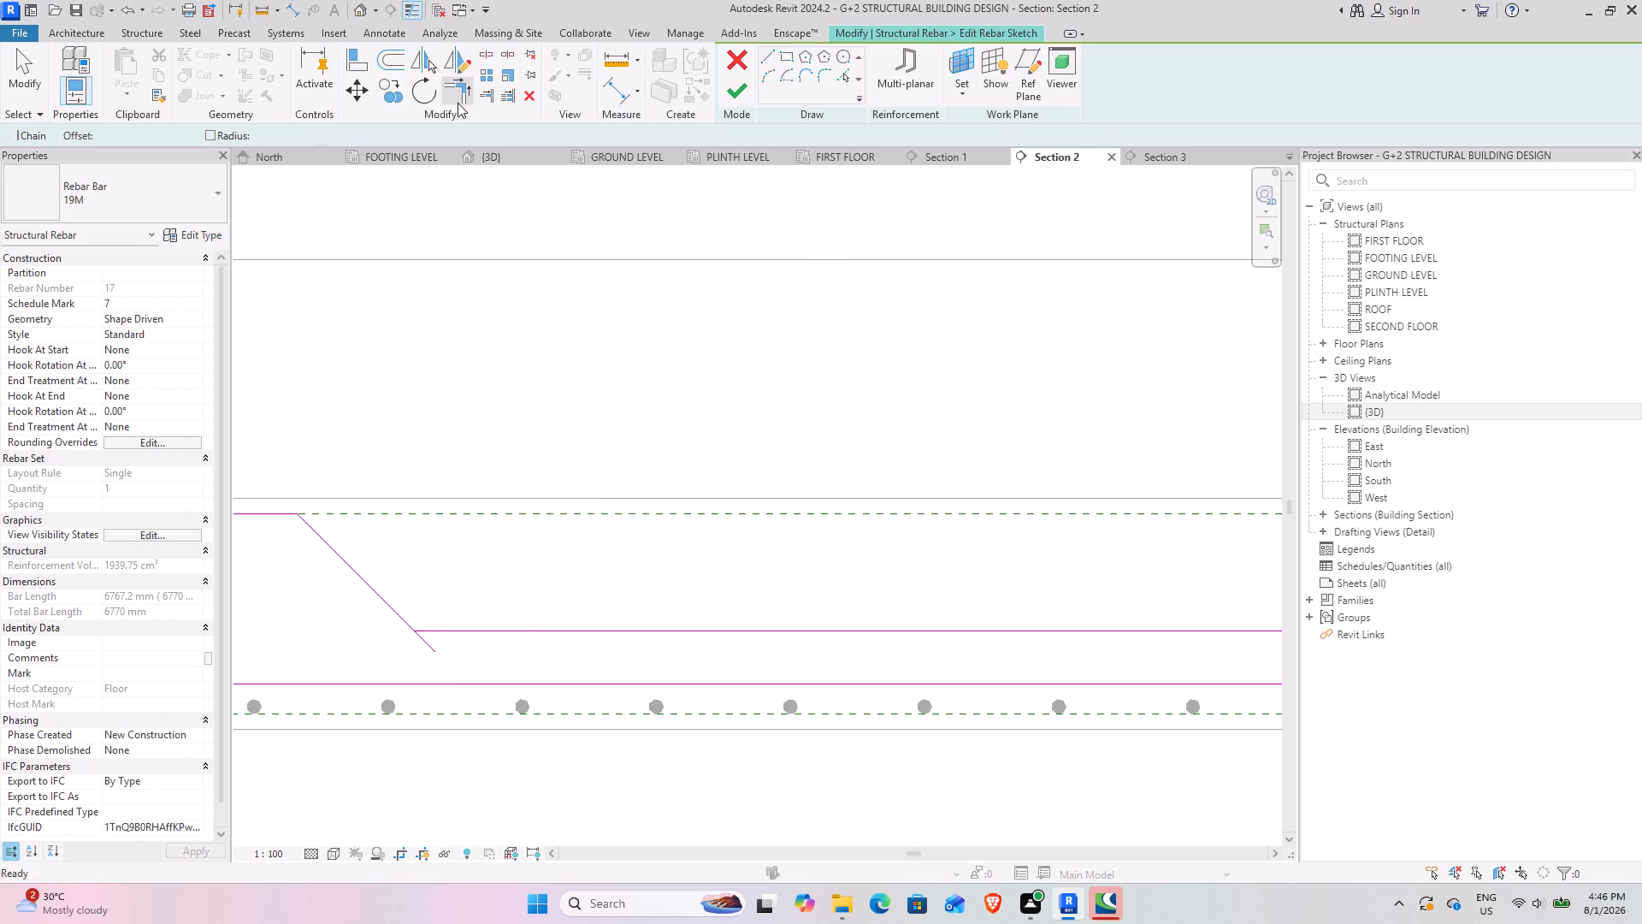
{"action": "left_click", "coordinate": [391, 604]}
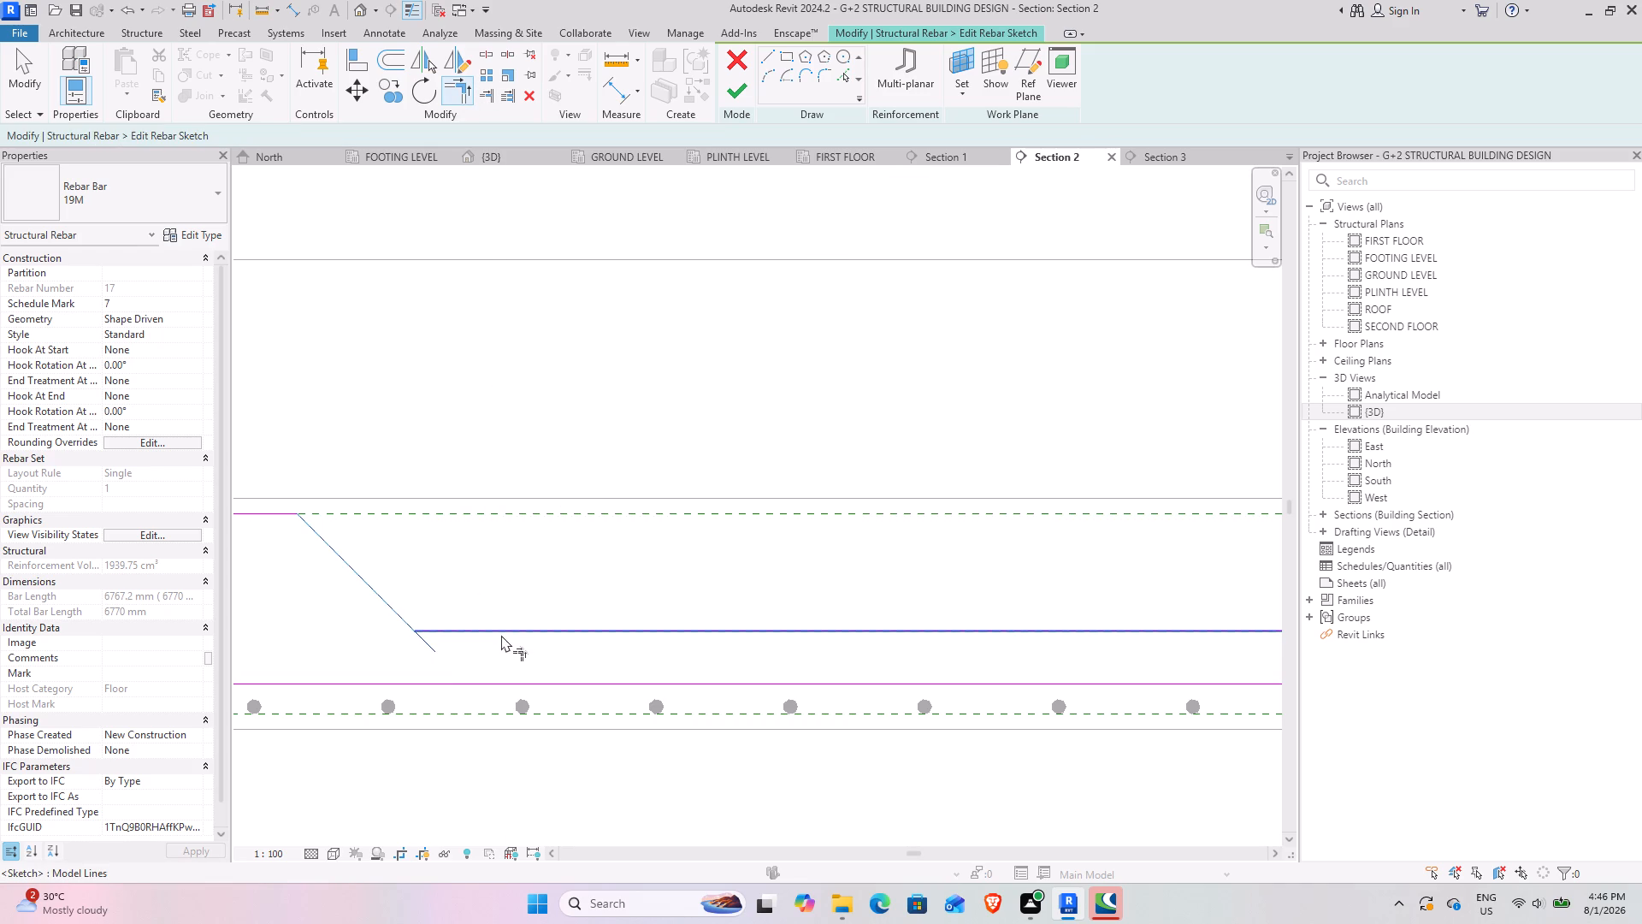
{"action": "left_click", "coordinate": [501, 635]}
Delete the original straight bar line from the sketch and finish editing the cranked rebar shape.
{"action": "scroll", "coordinate": [592, 622], "scroll_direction": "down", "scroll_amount": 8}
{"action": "middle_click_drag", "start_coordinate": [930, 666], "coordinate": [700, 699]}
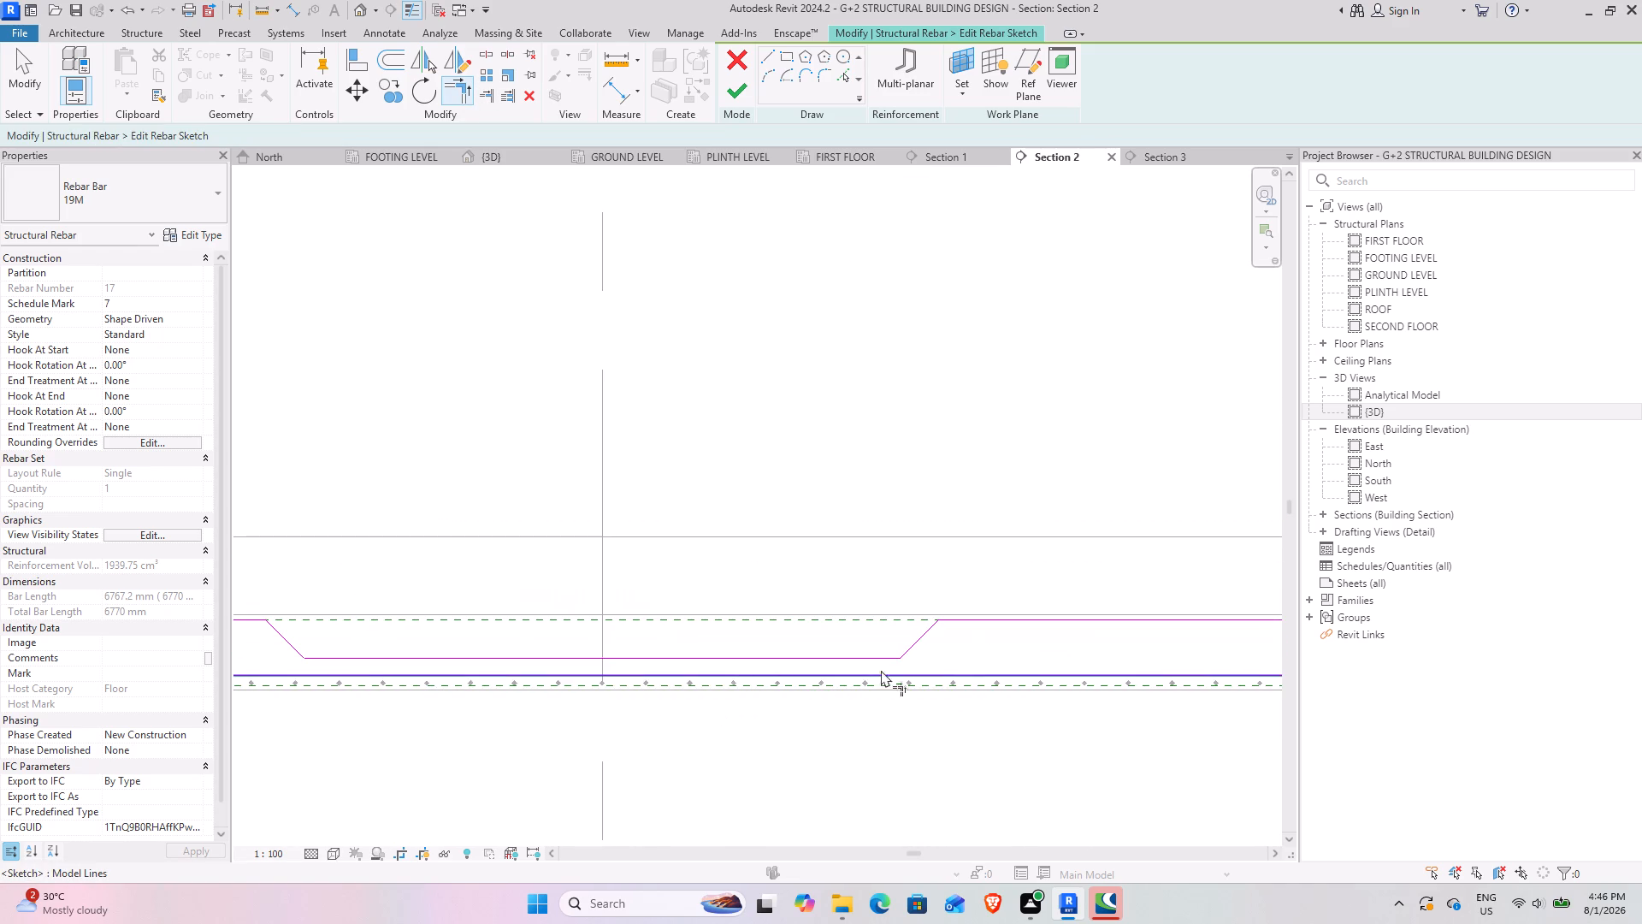
{"action": "left_click", "coordinate": [880, 679]}
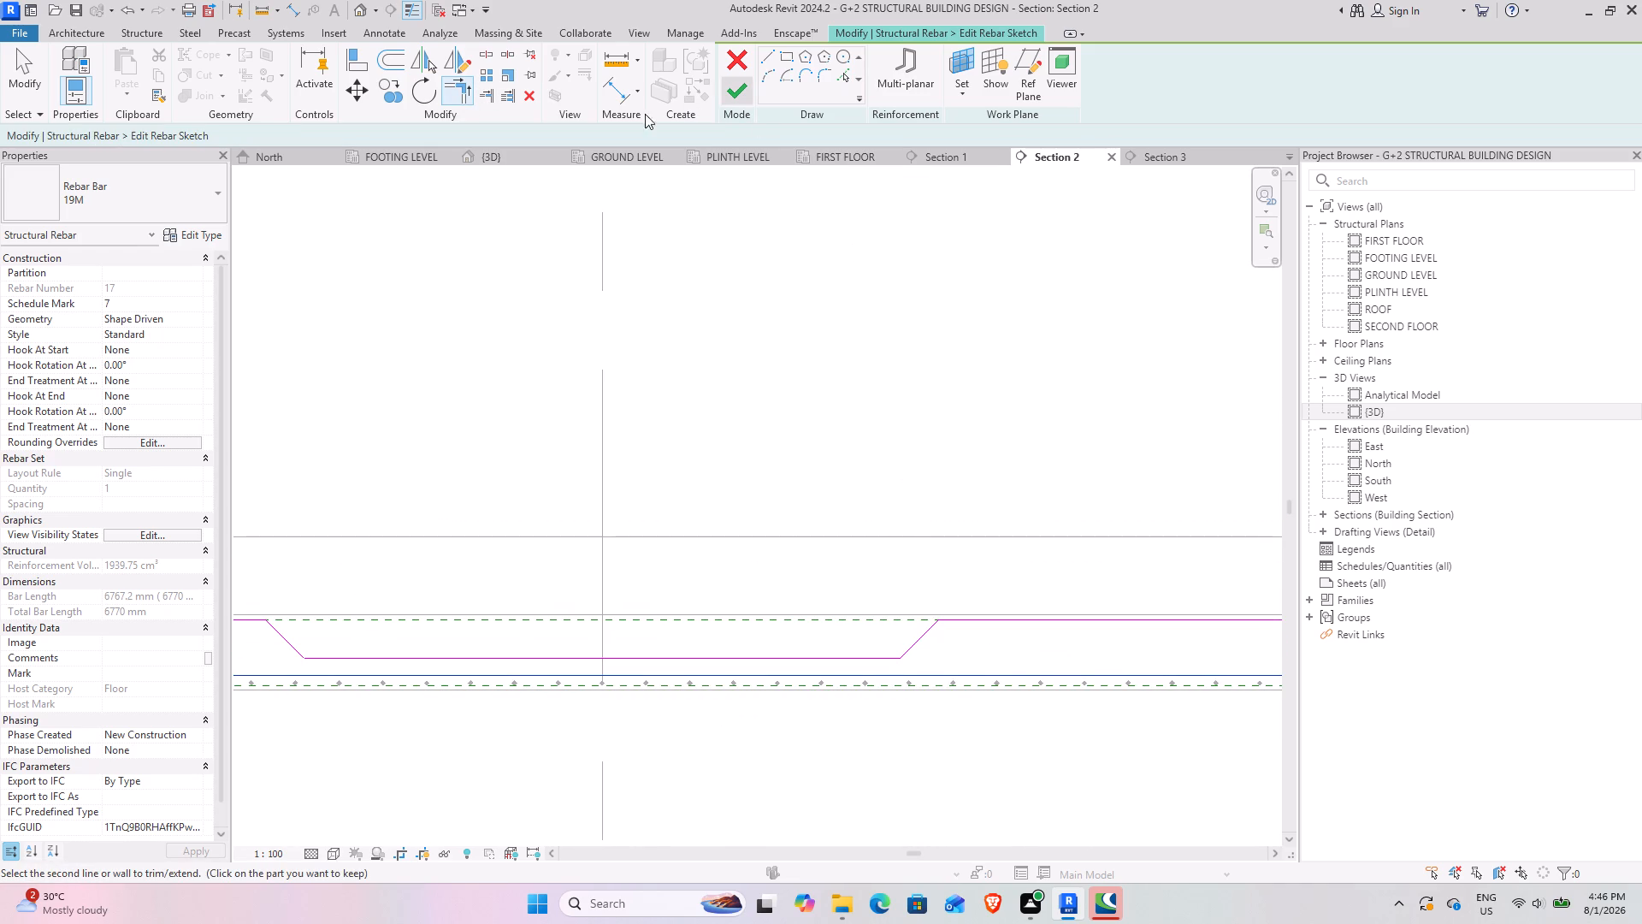
{"action": "left_click", "coordinate": [535, 100]}
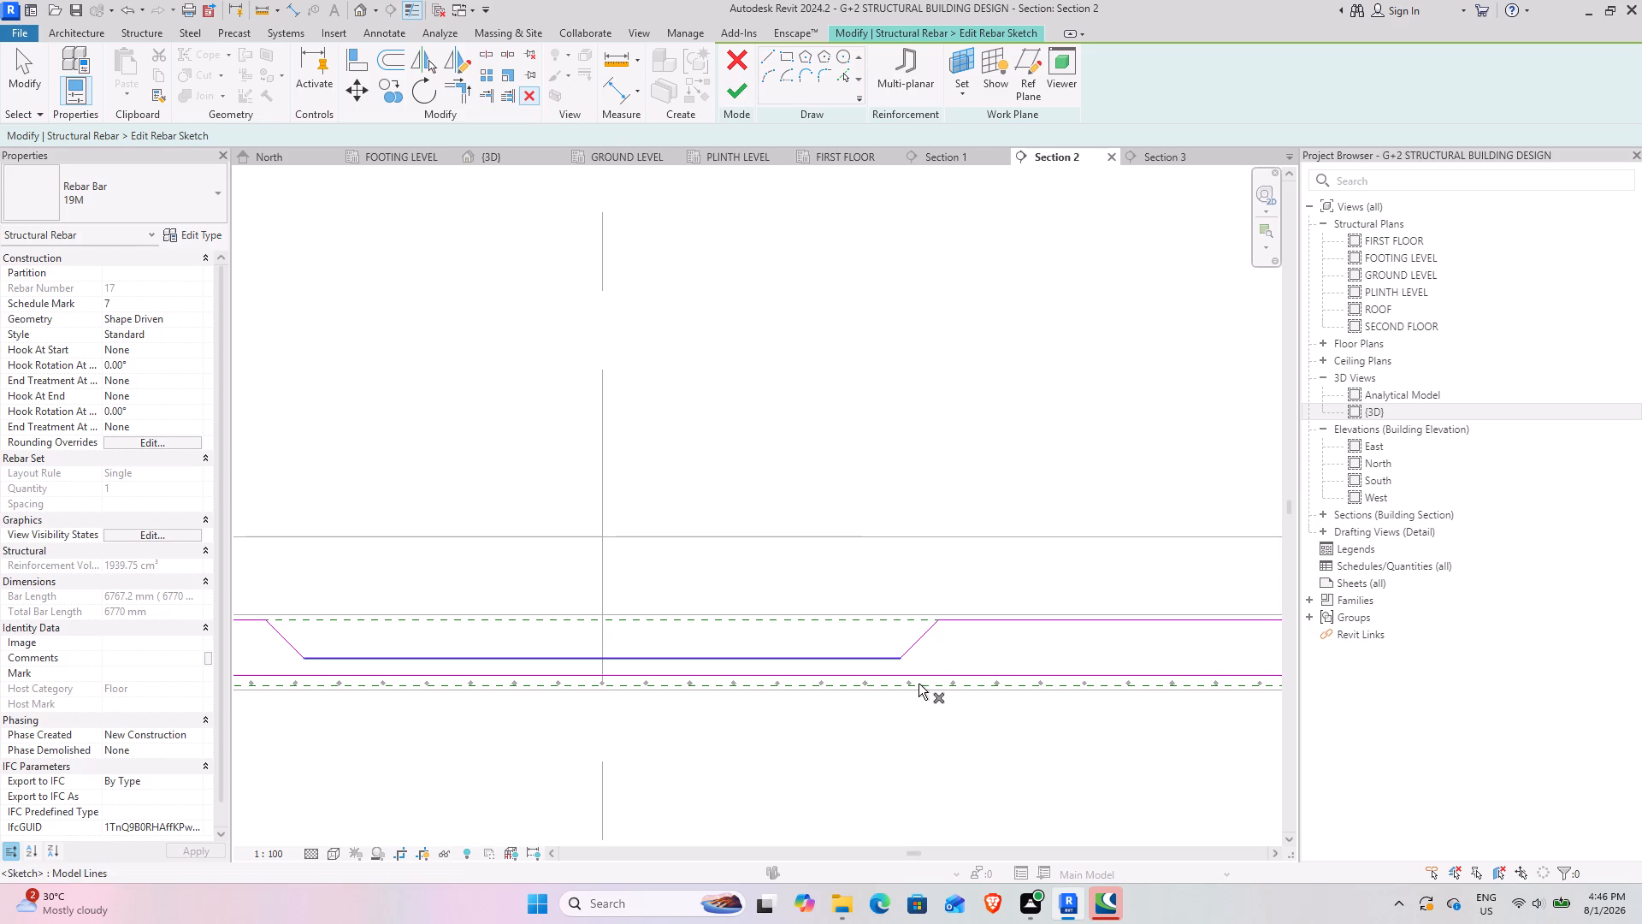
{"action": "left_click", "coordinate": [918, 672]}
{"action": "key", "text": "Escape"}
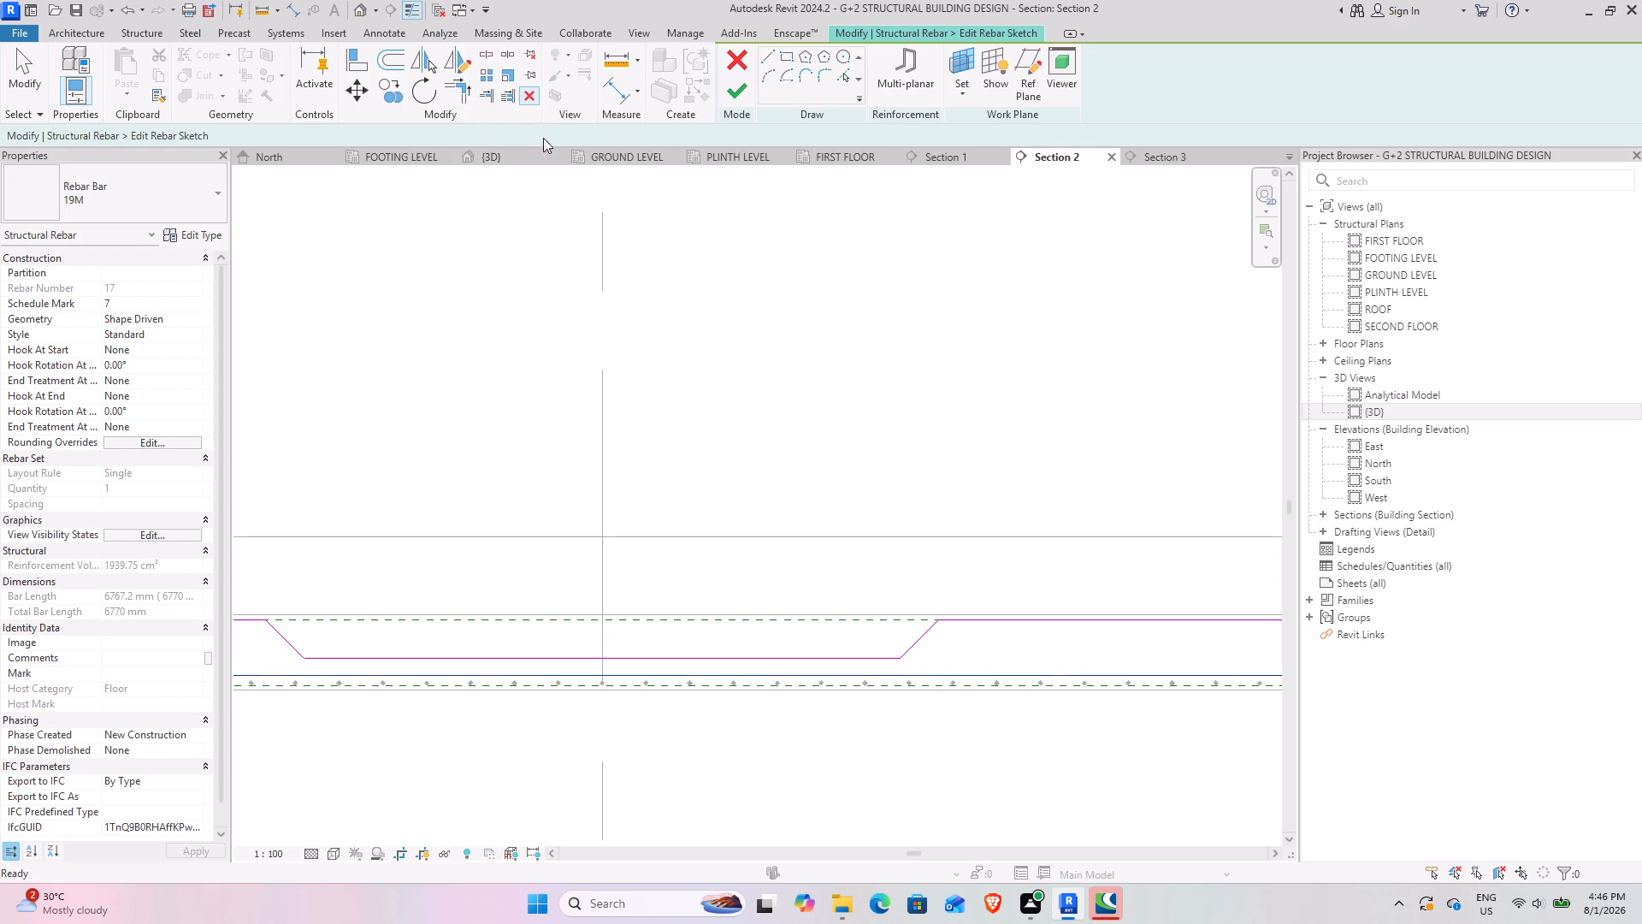
{"action": "left_click", "coordinate": [947, 673]}
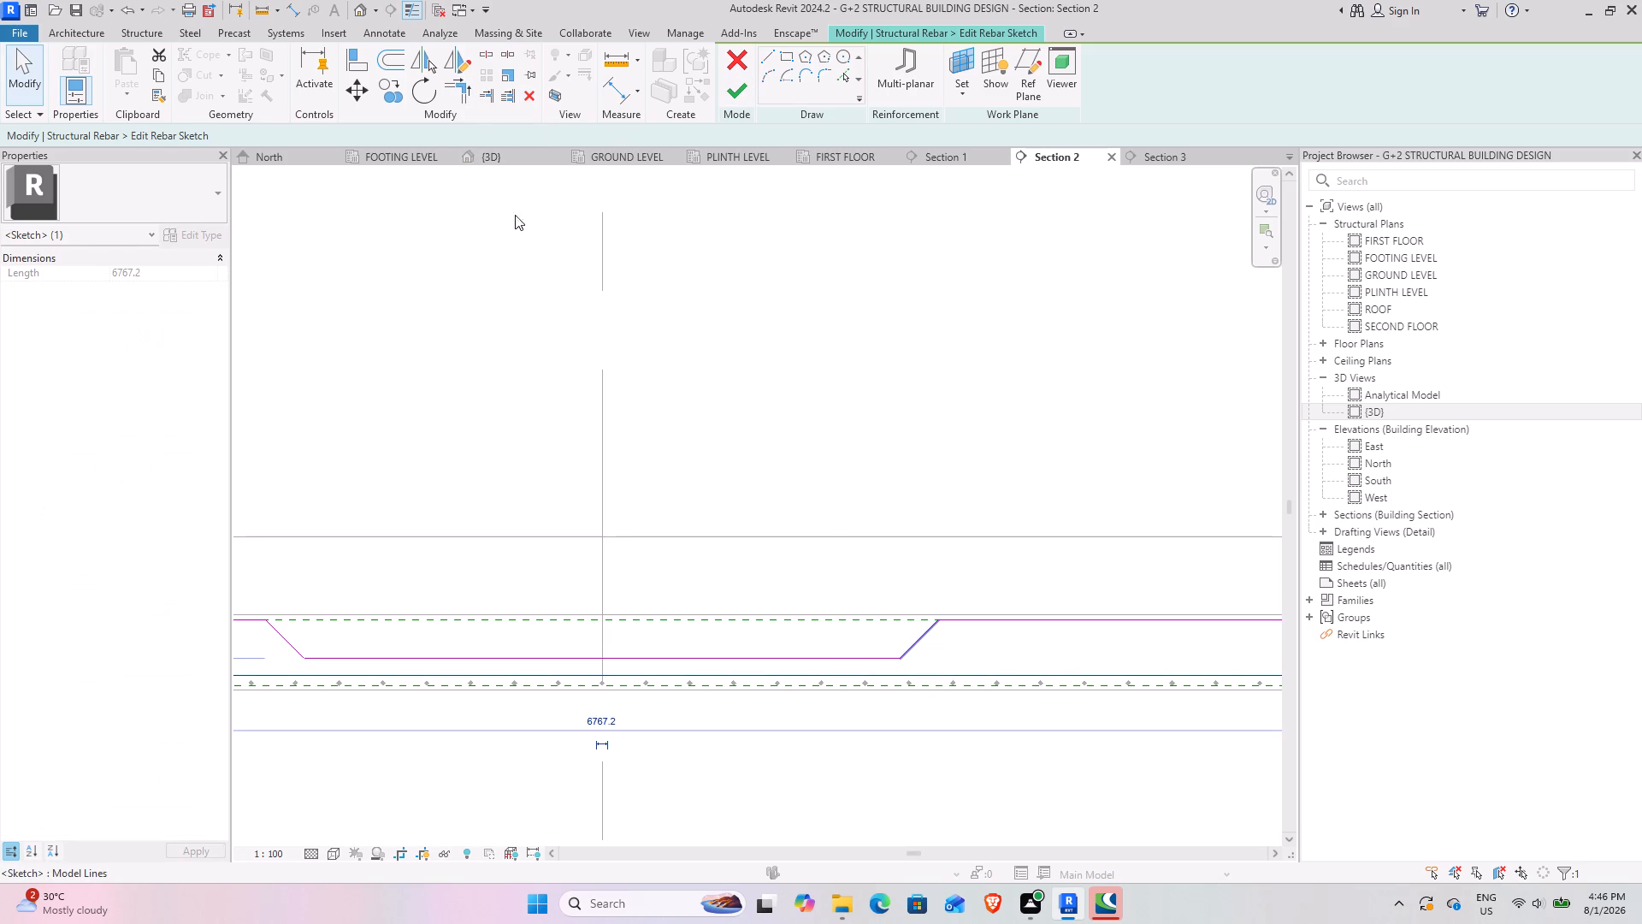
{"action": "left_click", "coordinate": [530, 91]}
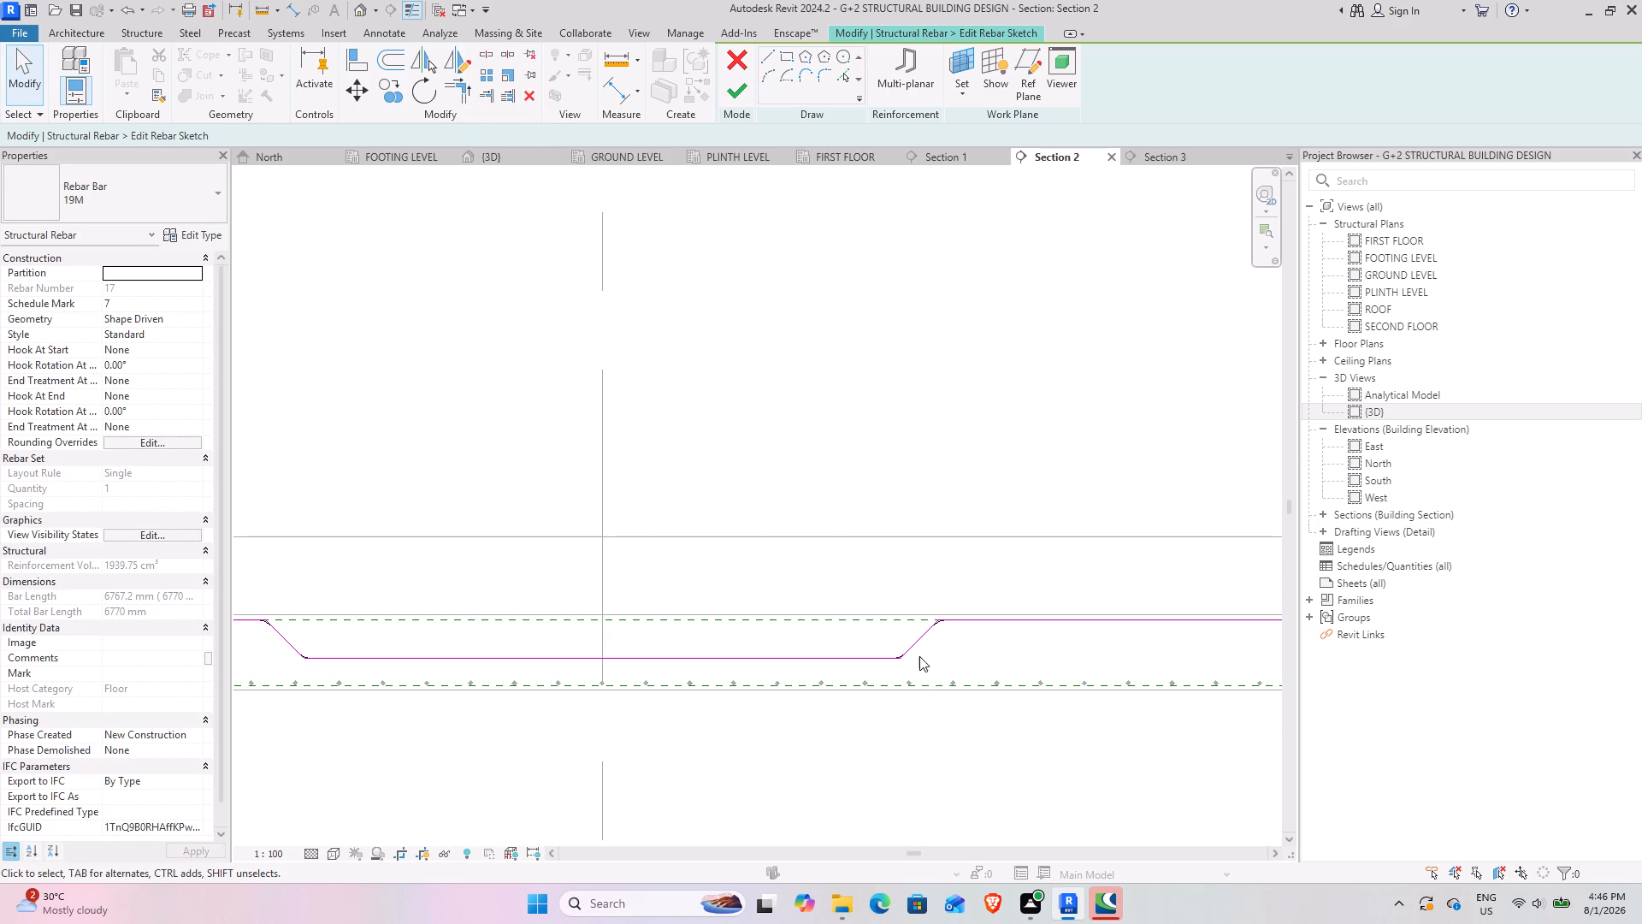
{"action": "left_click", "coordinate": [738, 92]}
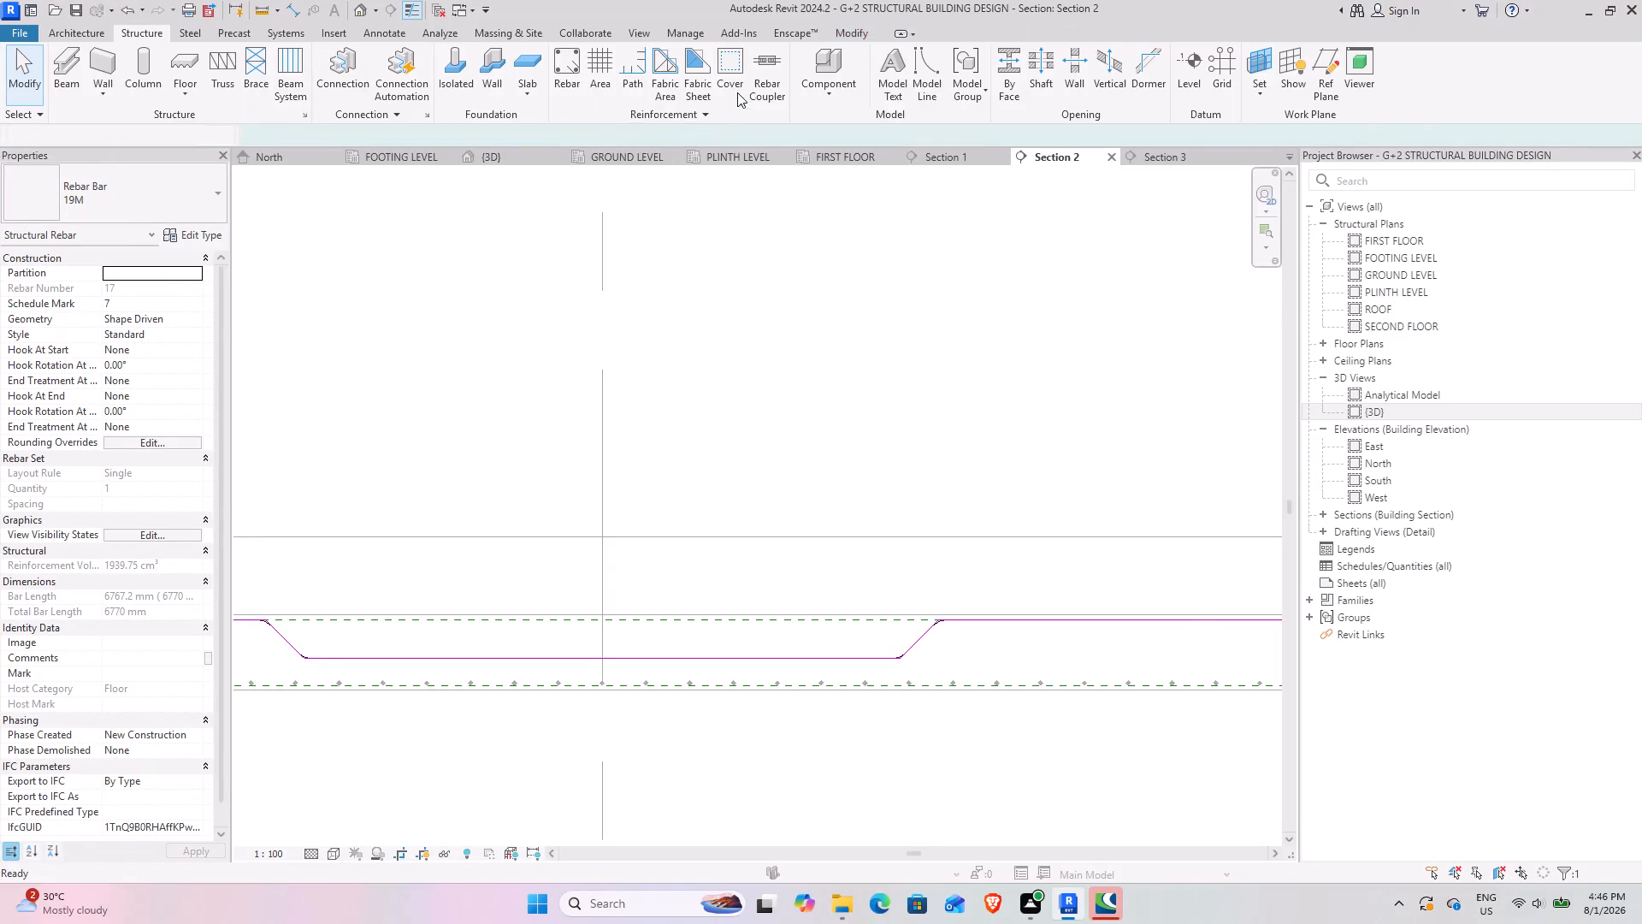
Lower the cranked bar's middle run to the slab's bottom cover, making the sloped legs about 360 mm long.
{"action": "scroll", "coordinate": [901, 674], "scroll_direction": "up", "scroll_amount": 7}
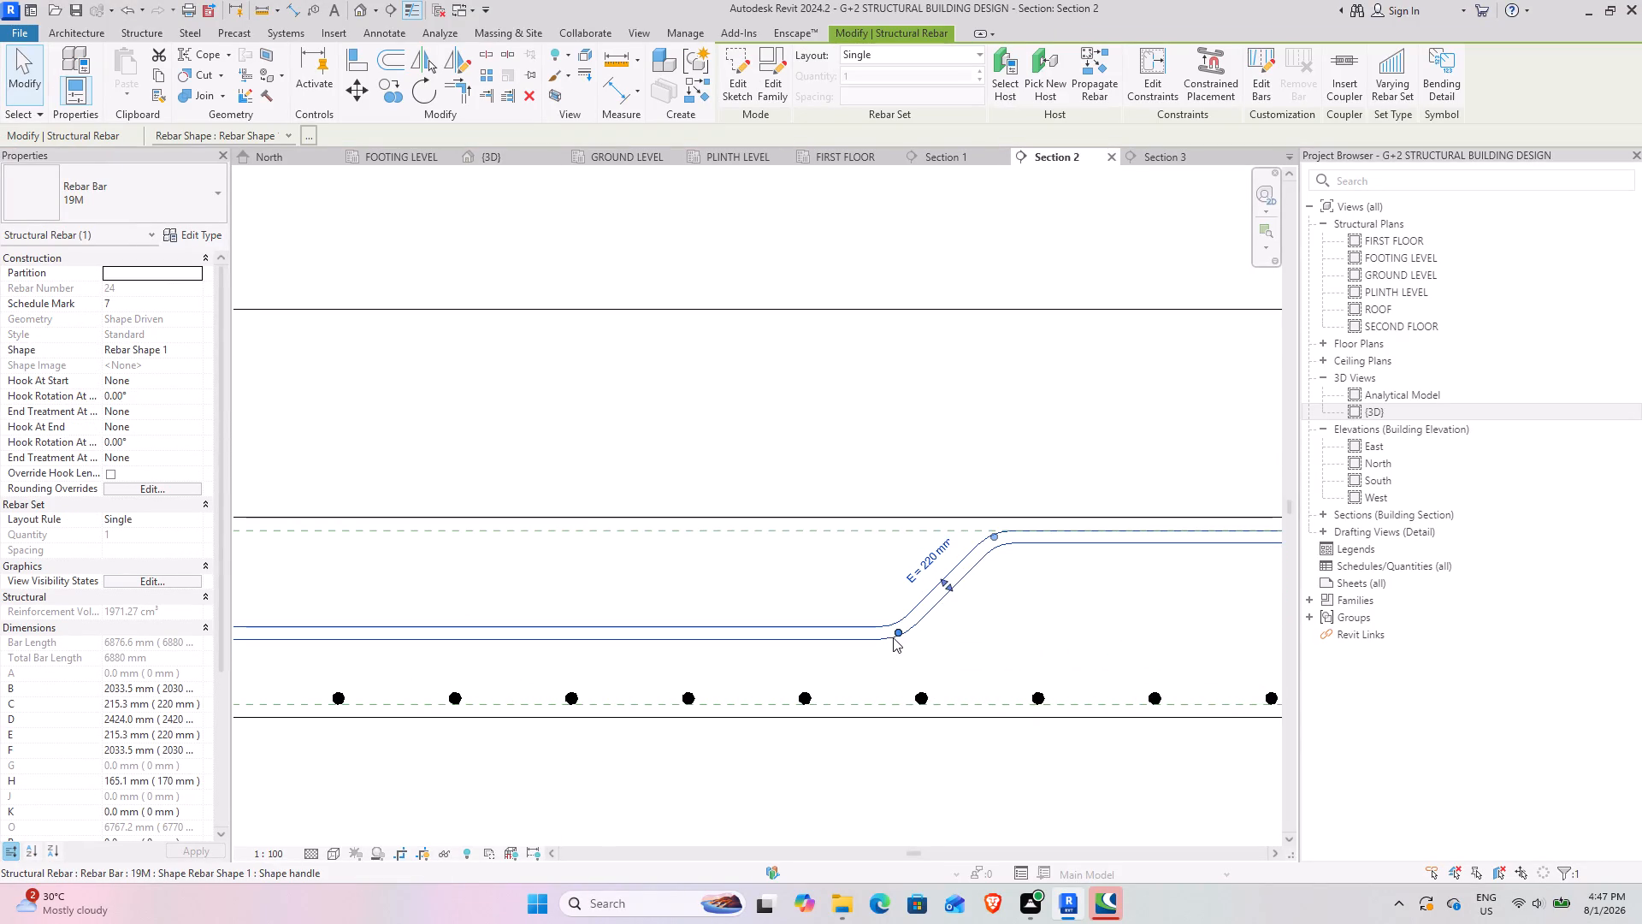
{"action": "left_click_drag", "start_coordinate": [895, 632], "coordinate": [889, 702]}
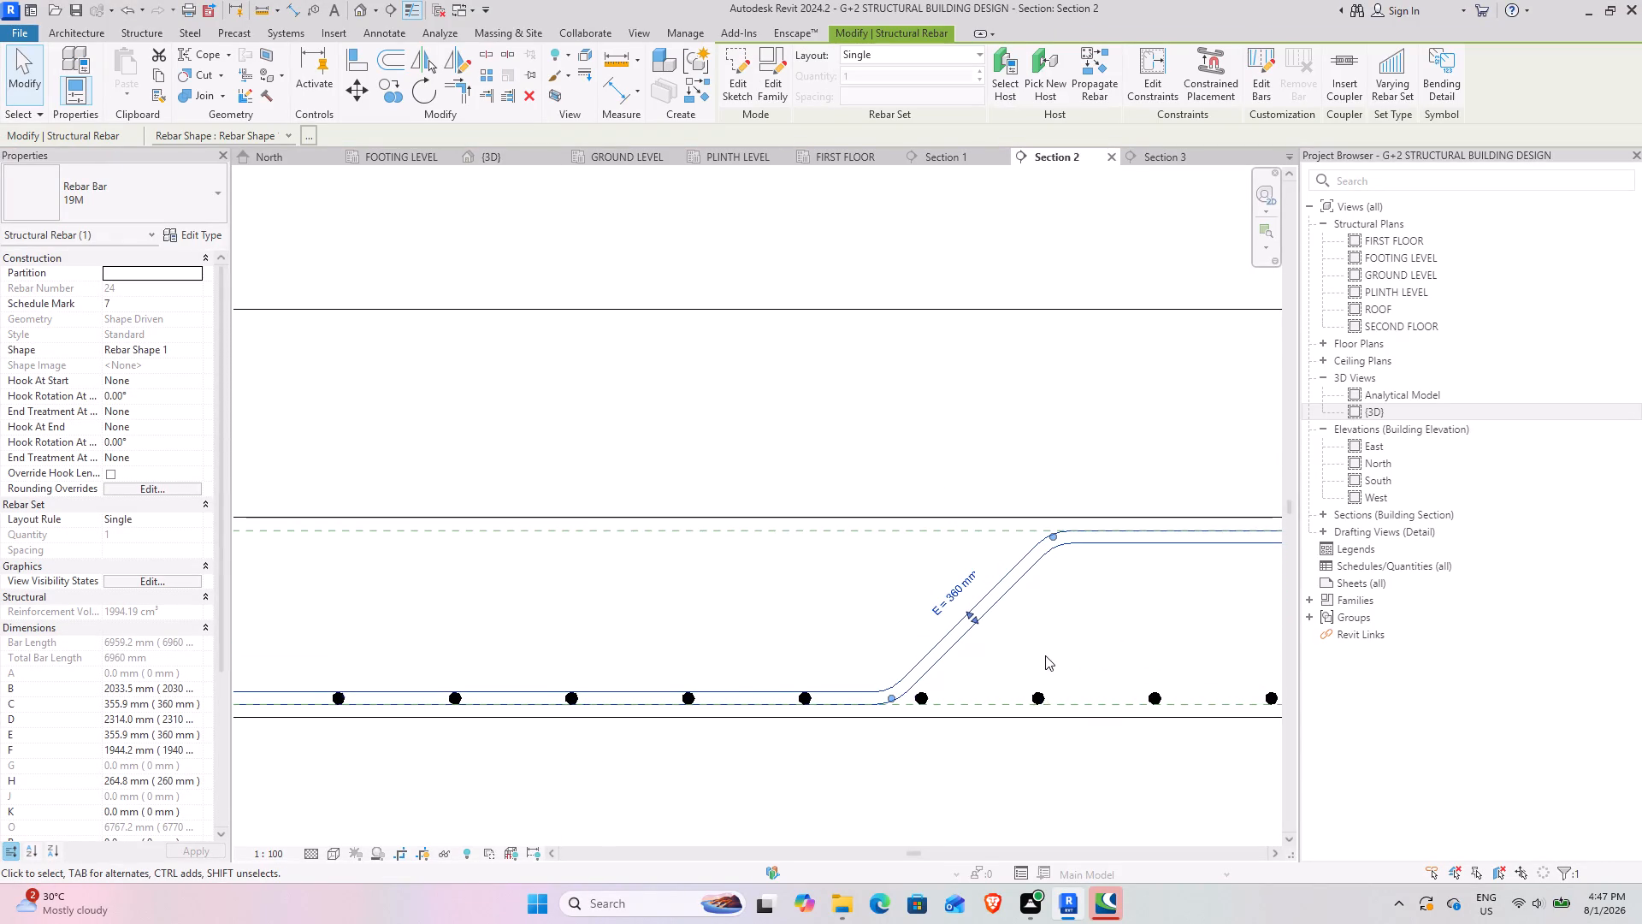
Distribute the cranked 19M bar as a Maximum Spacing set at 180 mm.
{"action": "scroll", "coordinate": [1045, 648], "scroll_direction": "down", "scroll_amount": 4}
{"action": "middle_click_drag", "start_coordinate": [758, 708], "coordinate": [1003, 683]}
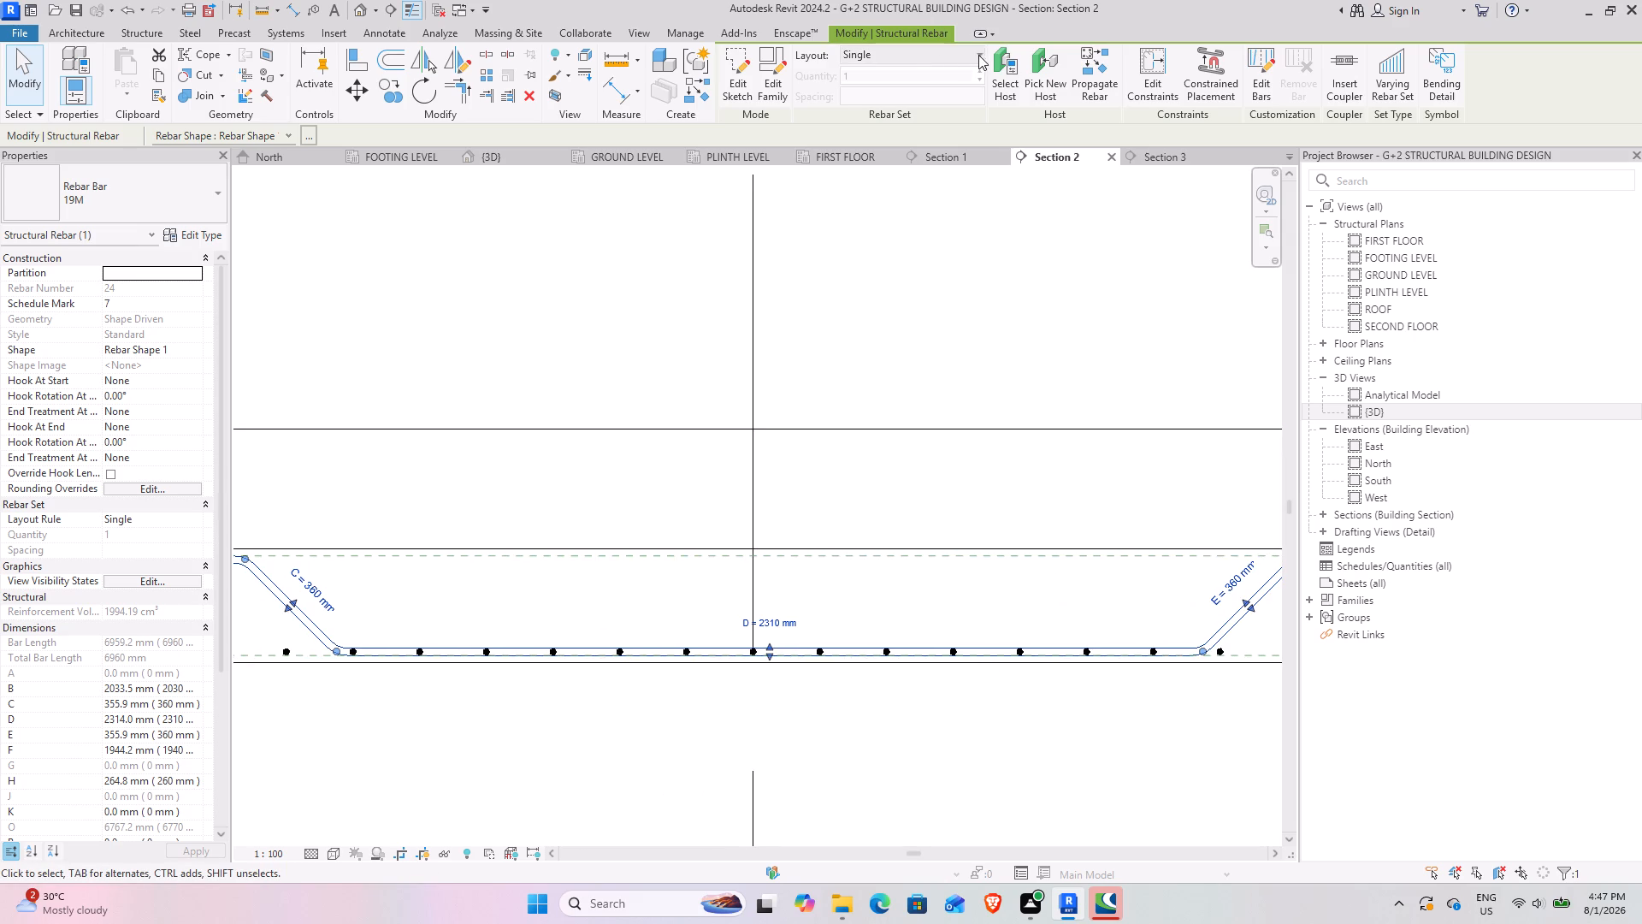
{"action": "left_click", "coordinate": [978, 55]}
{"action": "left_click", "coordinate": [907, 116]}
{"action": "left_click", "coordinate": [918, 97]}
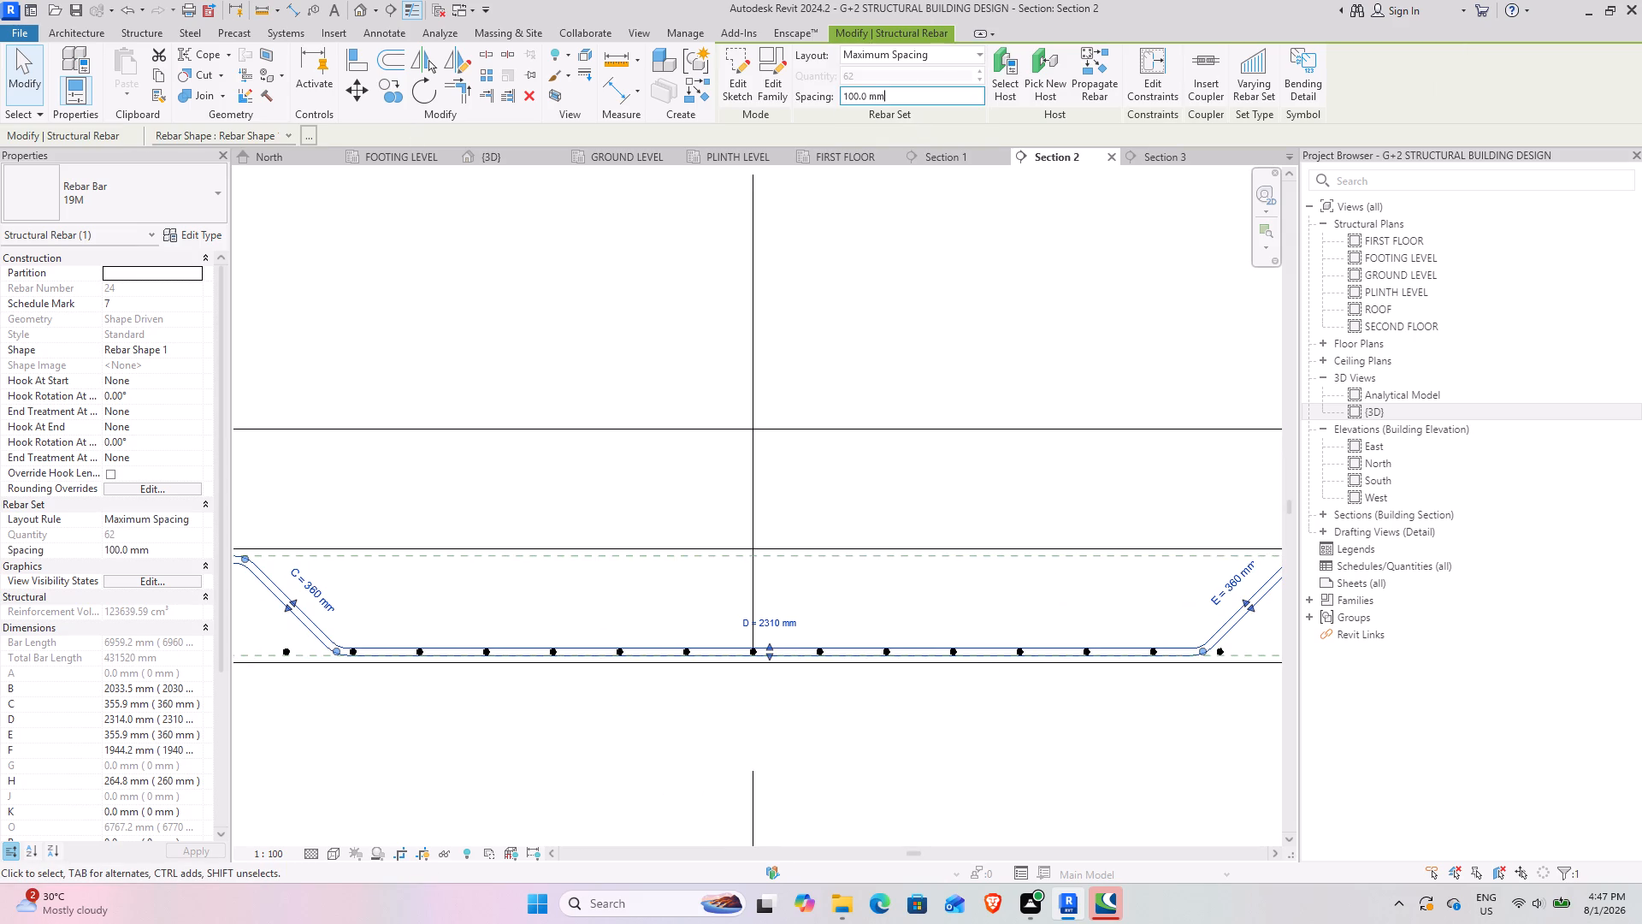
{"action": "type", "text": "180"}
{"action": "key", "text": "Return"}
Show the cranked 19M rebar set unobscured in the {3D} view.
{"action": "left_click", "coordinate": [164, 586]}
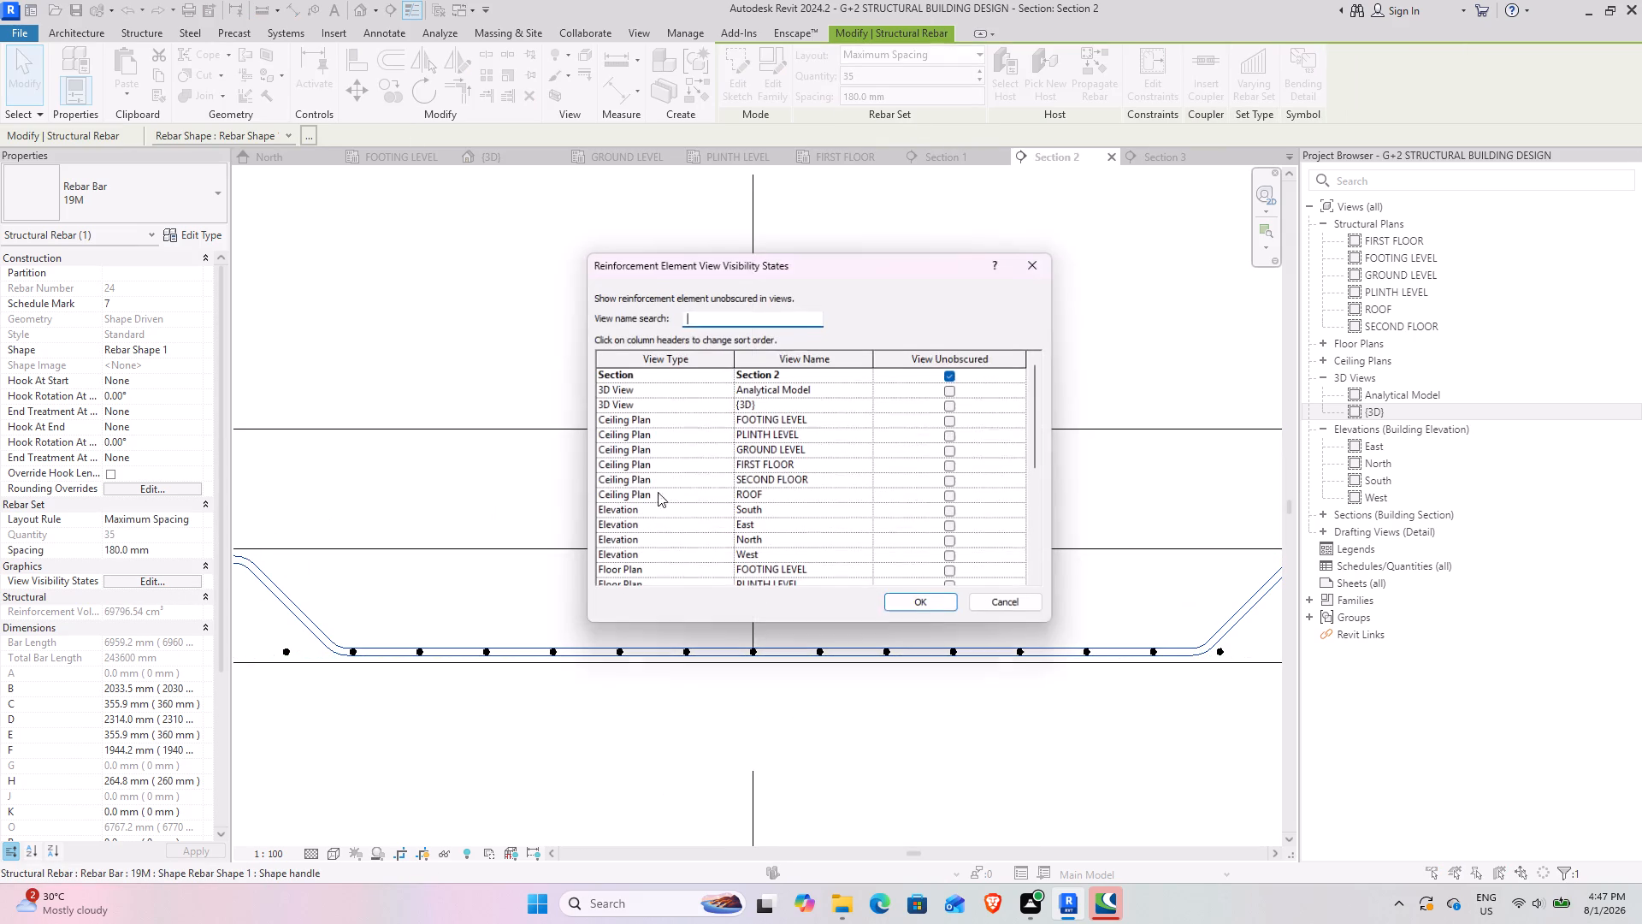
{"action": "left_click", "coordinate": [954, 408]}
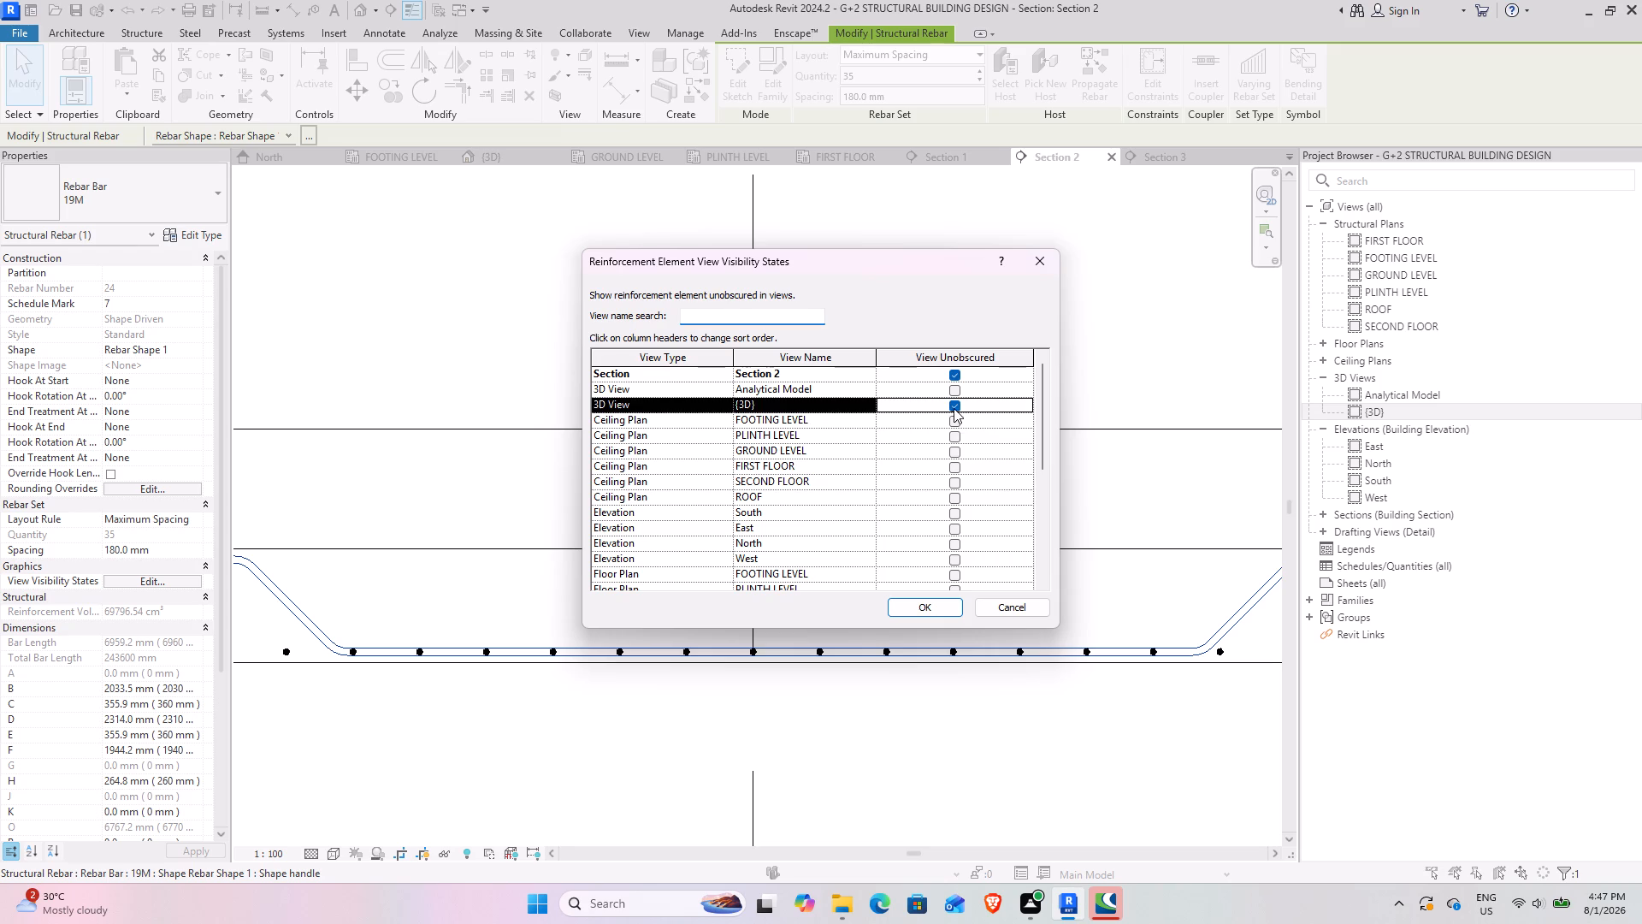
{"action": "left_click", "coordinate": [913, 615]}
Examine the cranked rebar set in the 3D view from the side, where it meets the adjoining slab reinforcement.
{"action": "scroll", "coordinate": [711, 611], "scroll_direction": "down", "scroll_amount": 7}
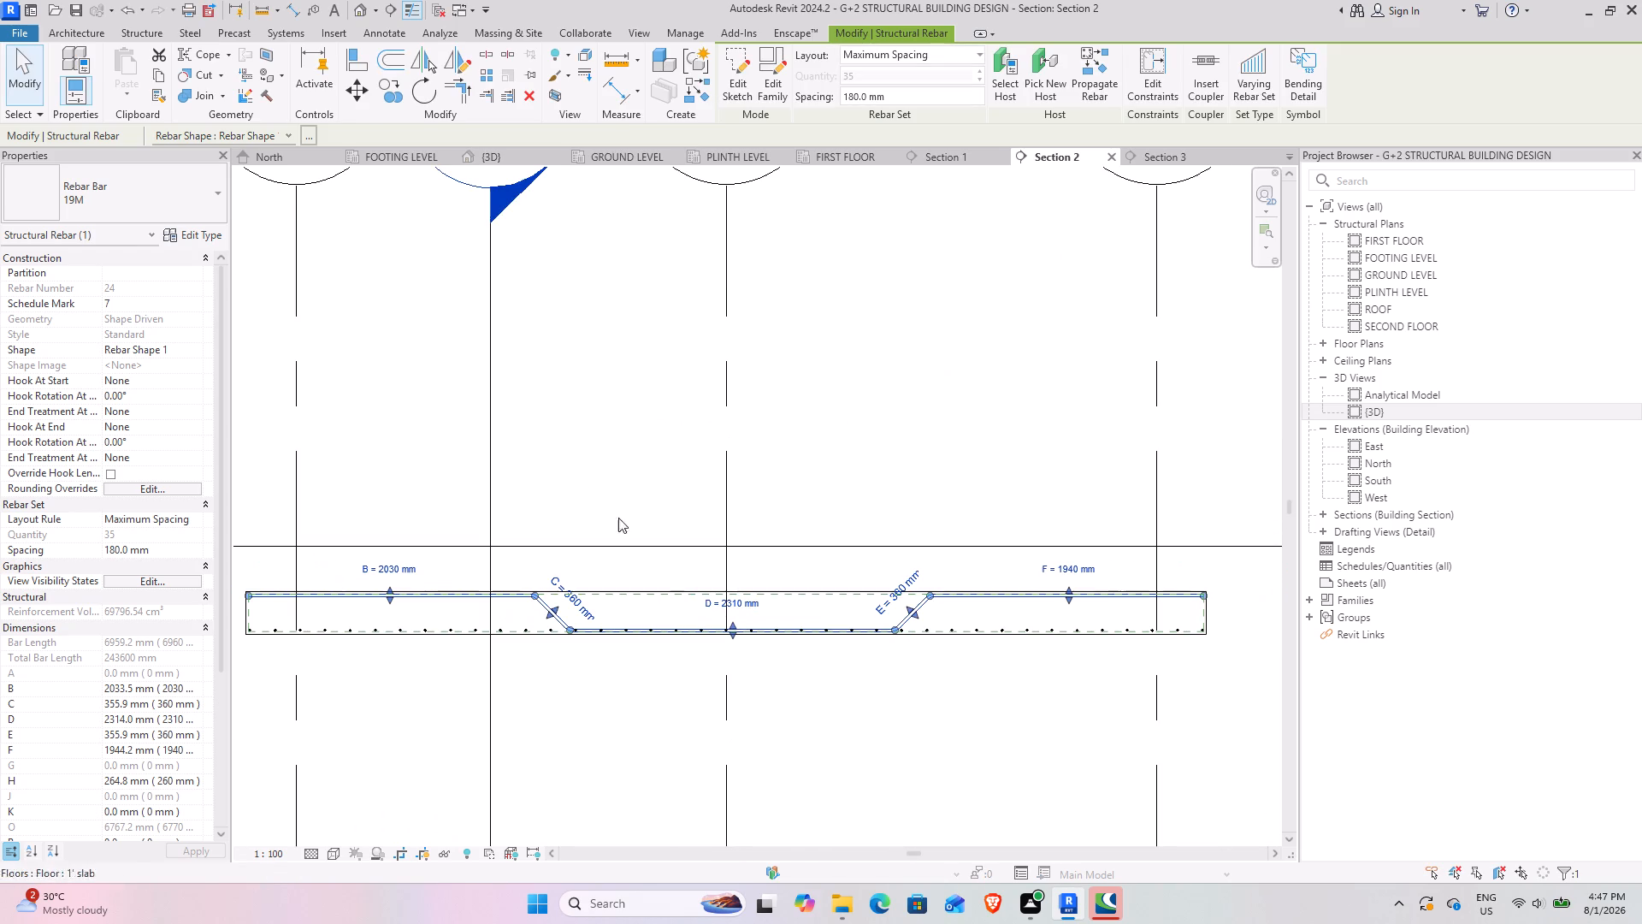
{"action": "left_click", "coordinate": [490, 153]}
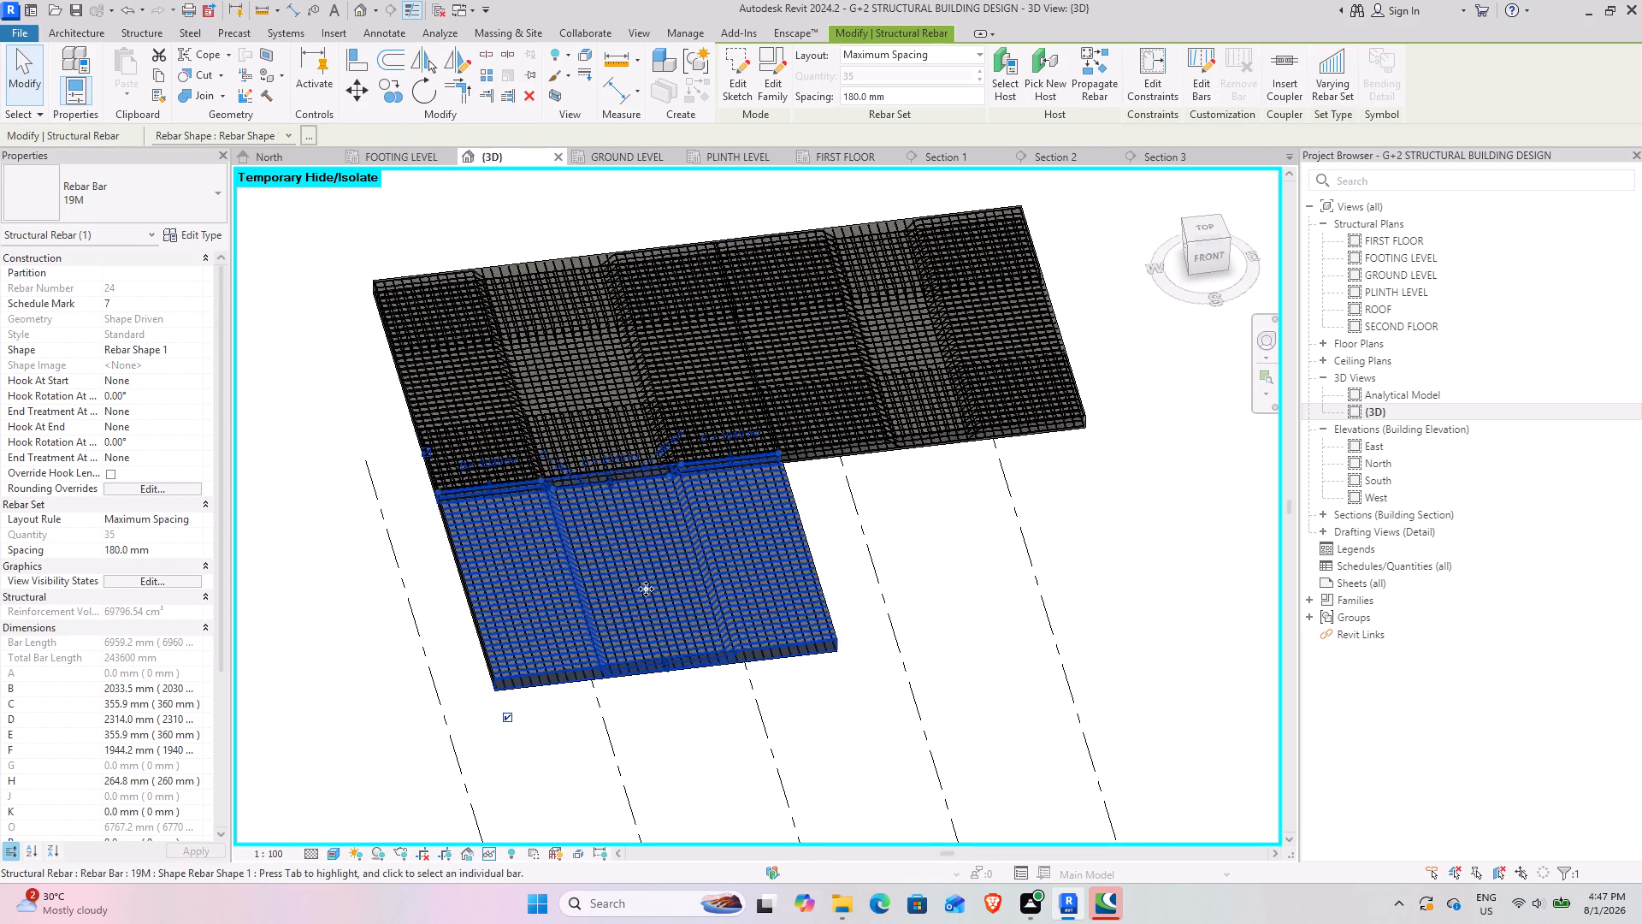
{"action": "scroll", "coordinate": [648, 587], "scroll_direction": "down", "scroll_amount": 3}
{"action": "middle_click_drag", "start_coordinate": [627, 689], "coordinate": [892, 699], "text": "shift"}
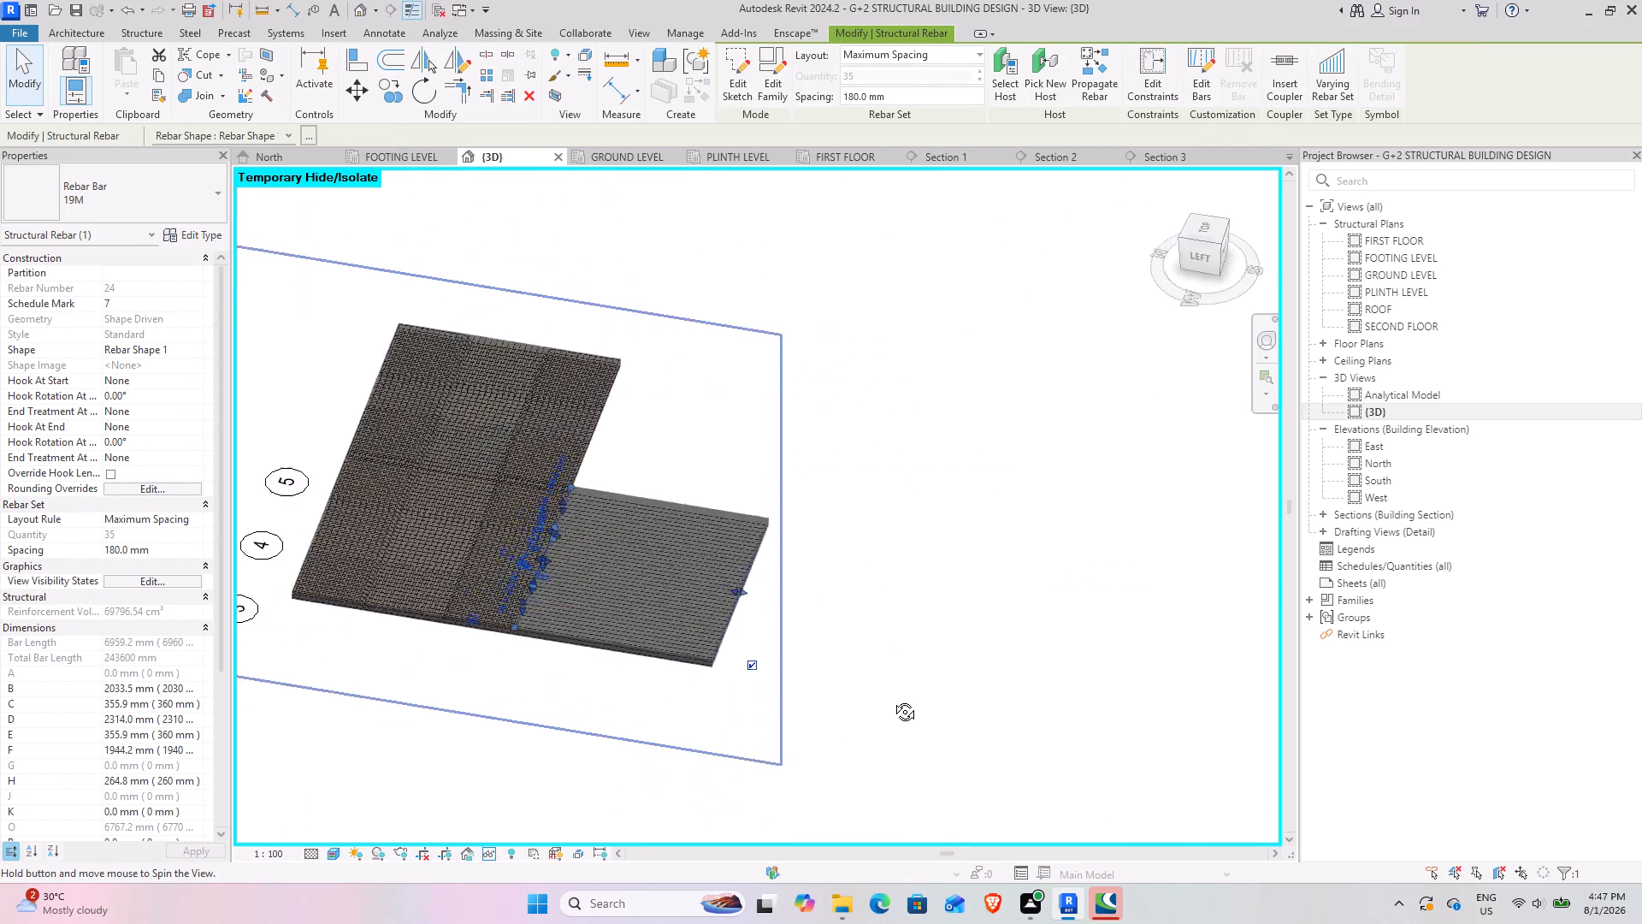
{"action": "middle_click_drag", "start_coordinate": [892, 699], "coordinate": [906, 696], "text": "shift"}
{"action": "scroll", "coordinate": [427, 544], "scroll_direction": "up", "scroll_amount": 8}
{"action": "middle_click_drag", "start_coordinate": [612, 649], "coordinate": [632, 598], "text": "shift"}
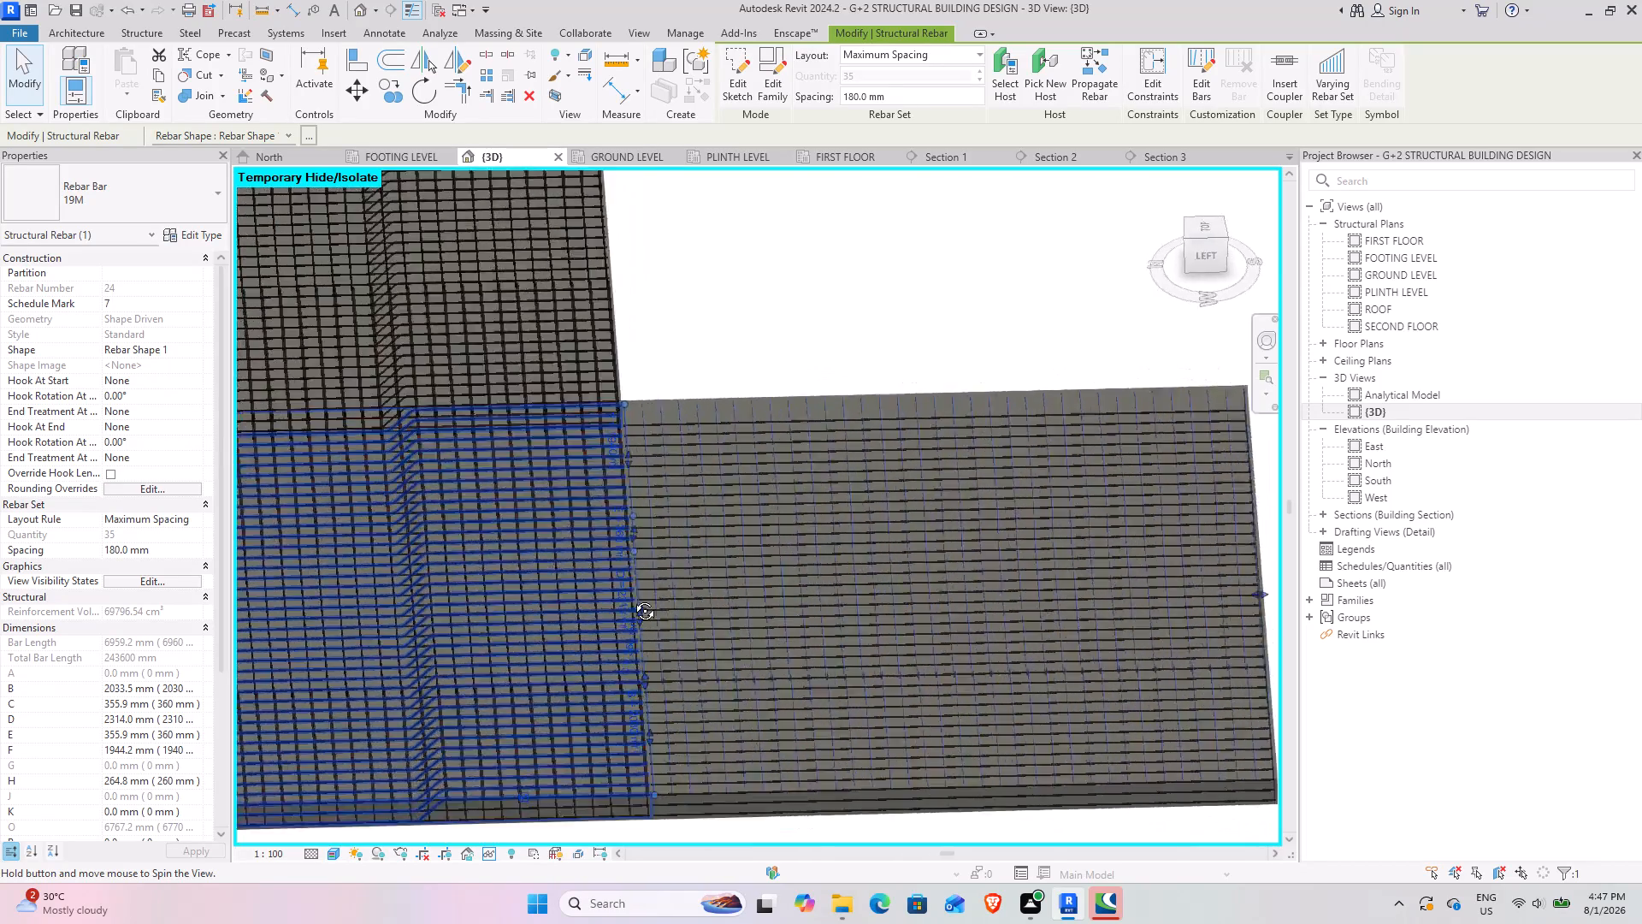
{"action": "middle_click_drag", "start_coordinate": [632, 598], "coordinate": [632, 426], "text": "shift"}
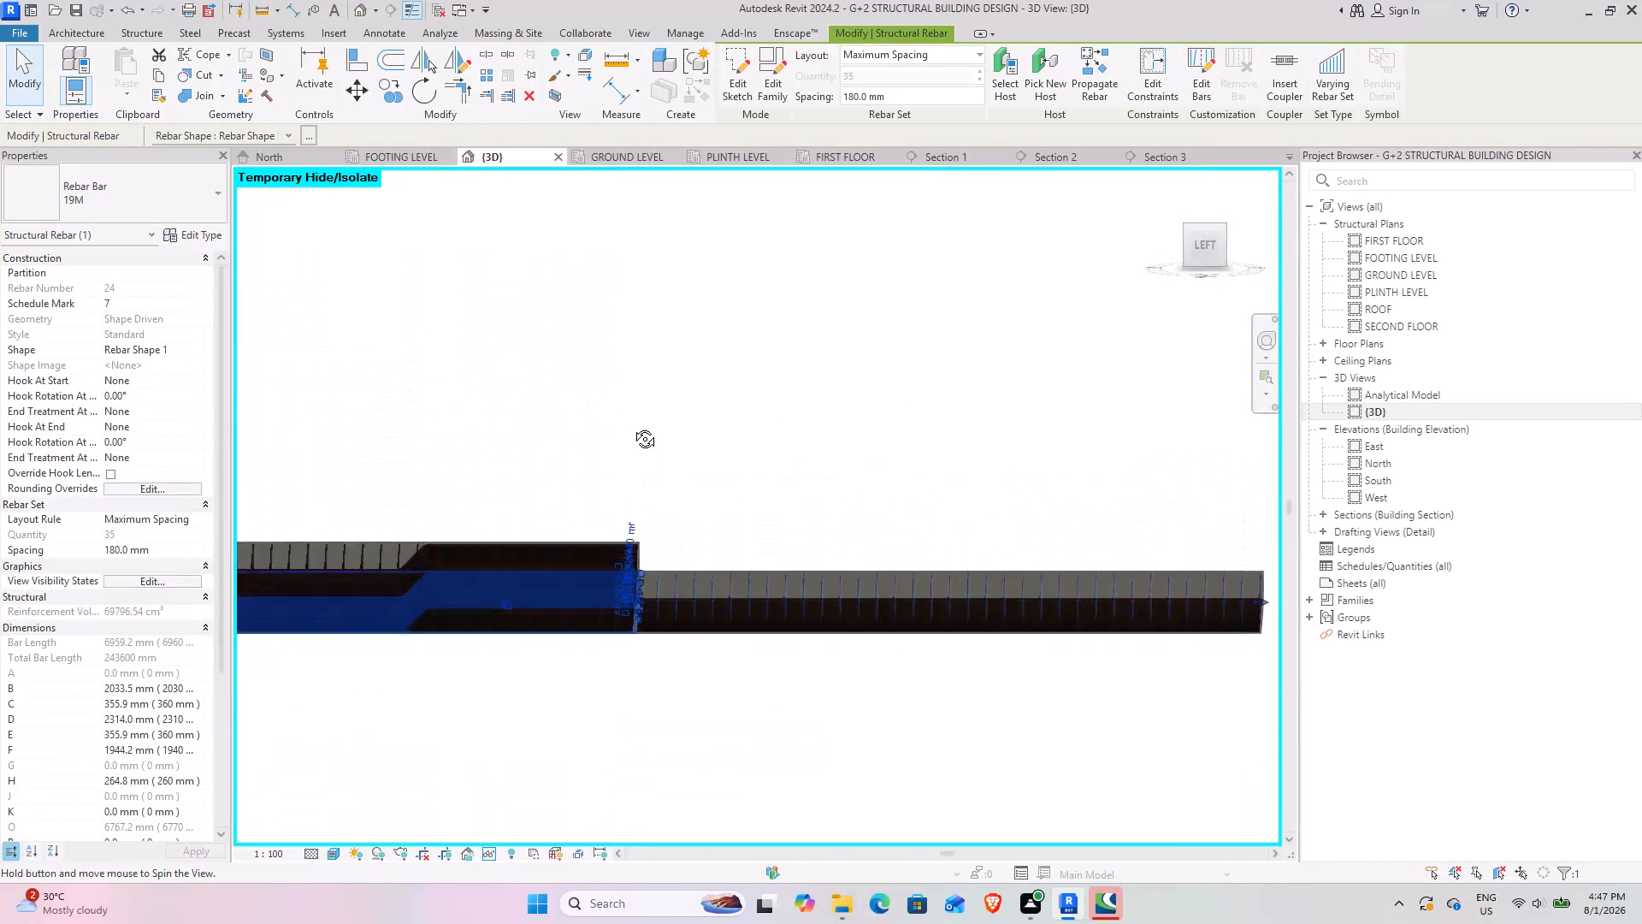
{"action": "middle_click_drag", "start_coordinate": [632, 426], "coordinate": [634, 418], "text": "shift"}
{"action": "scroll", "coordinate": [598, 635], "scroll_direction": "up", "scroll_amount": 8}
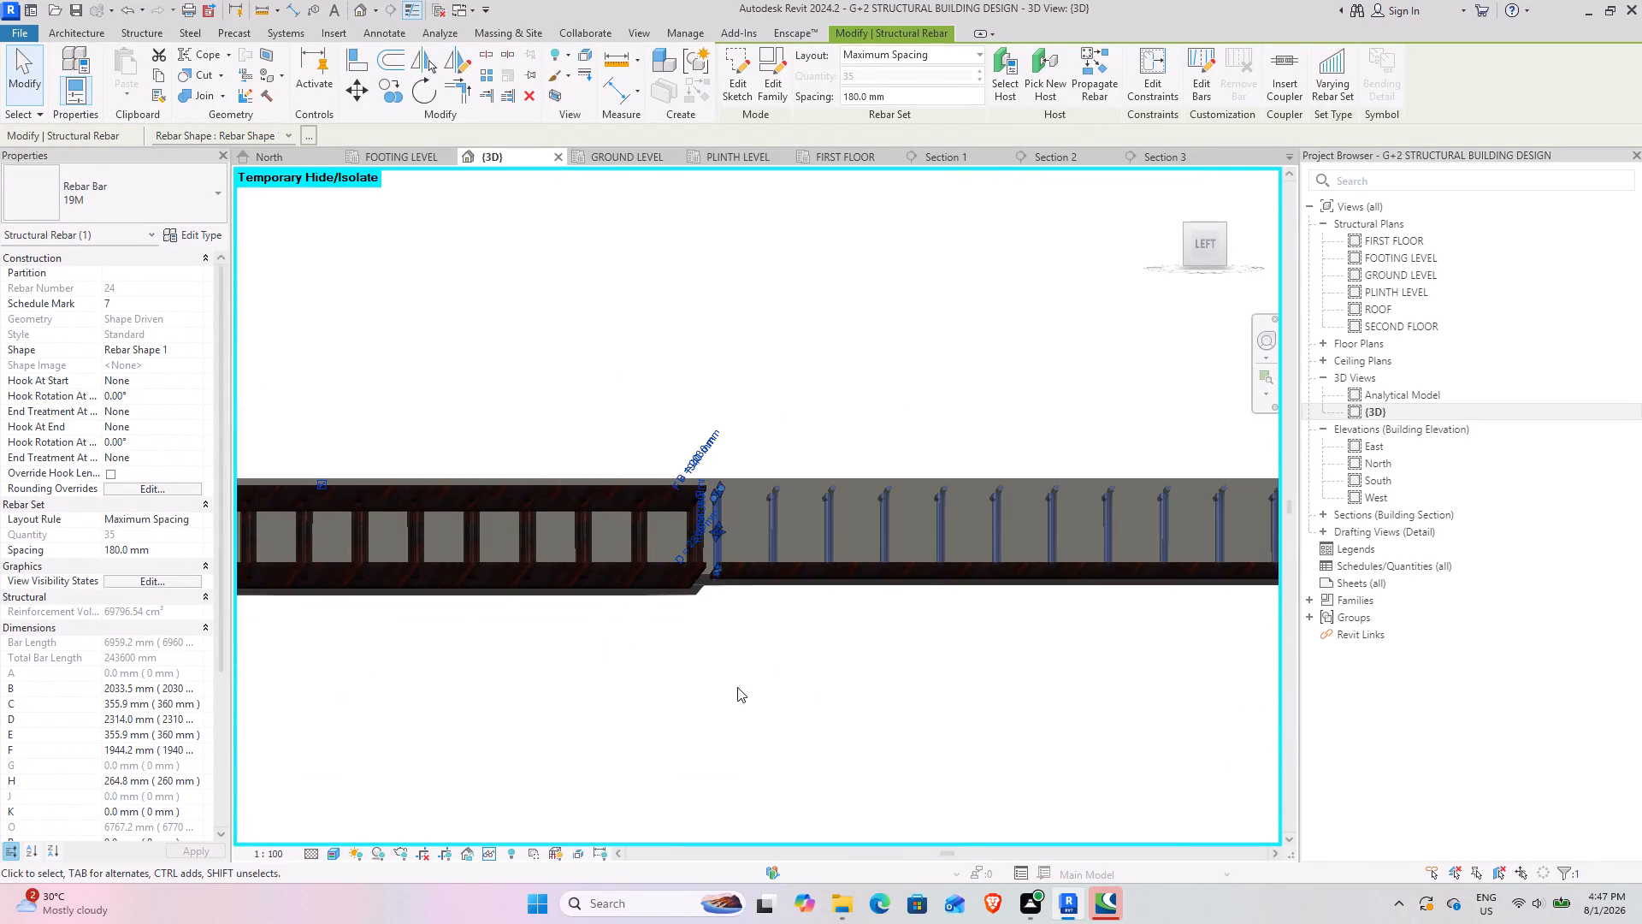
{"action": "left_click", "coordinate": [737, 687]}
{"action": "scroll", "coordinate": [696, 525], "scroll_direction": "up", "scroll_amount": 5}
{"action": "middle_click_drag", "start_coordinate": [758, 642], "coordinate": [741, 655], "text": "shift"}
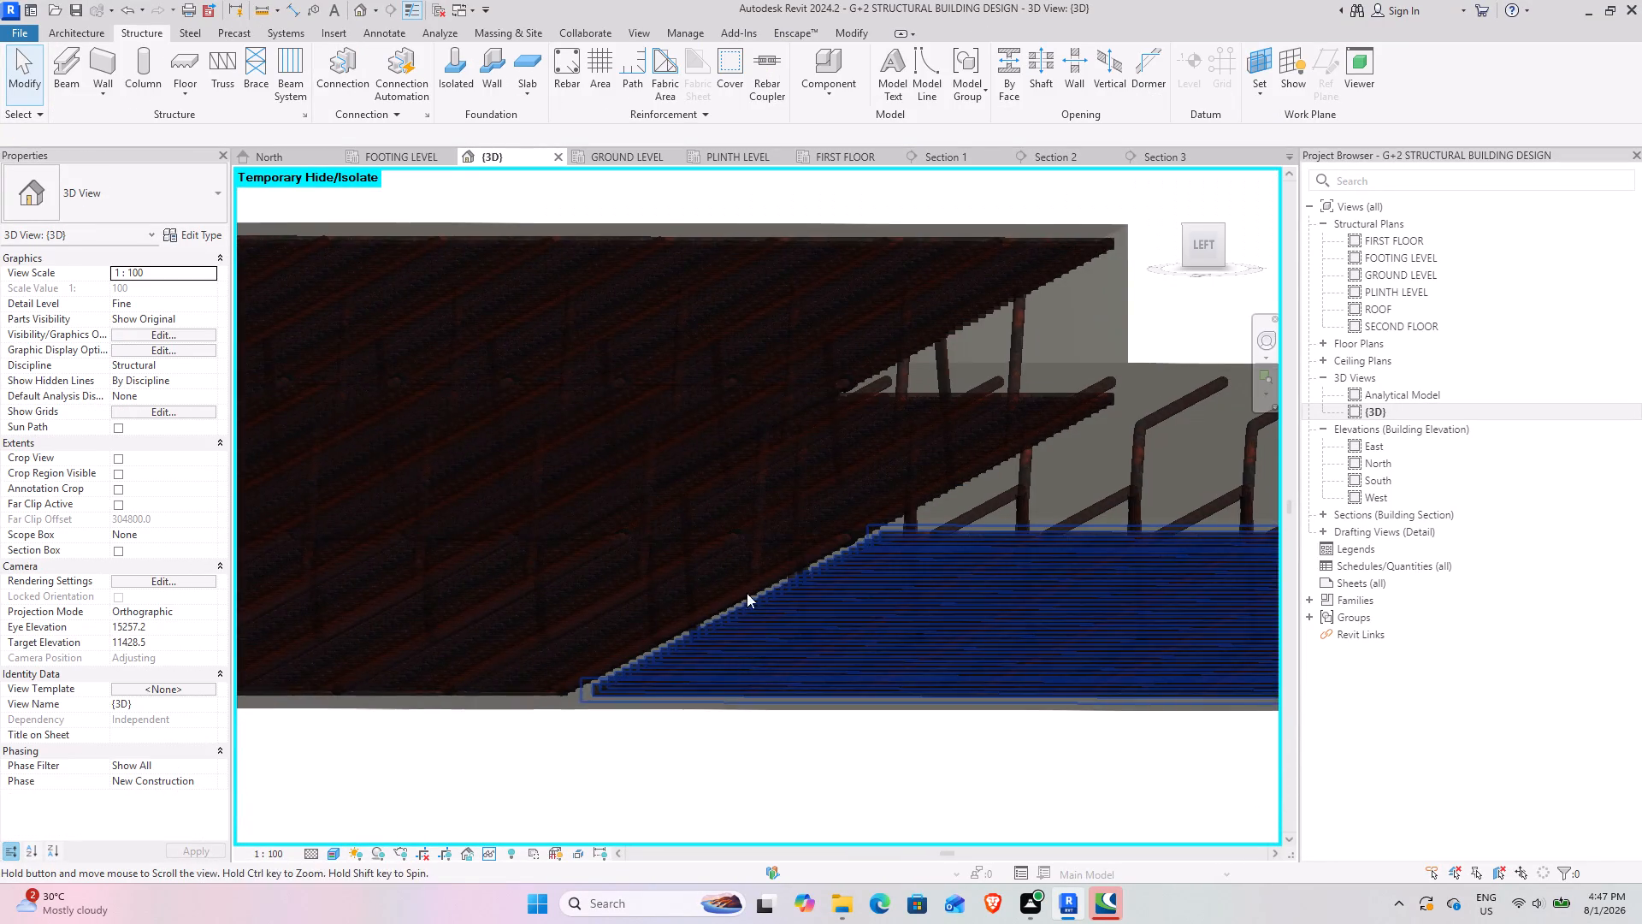
In Section 3, place a straight 19M bar of shape M_00 in the slab, parallel to the work plane.
{"action": "left_click", "coordinate": [1137, 158]}
{"action": "scroll", "coordinate": [691, 637], "scroll_direction": "down", "scroll_amount": 3}
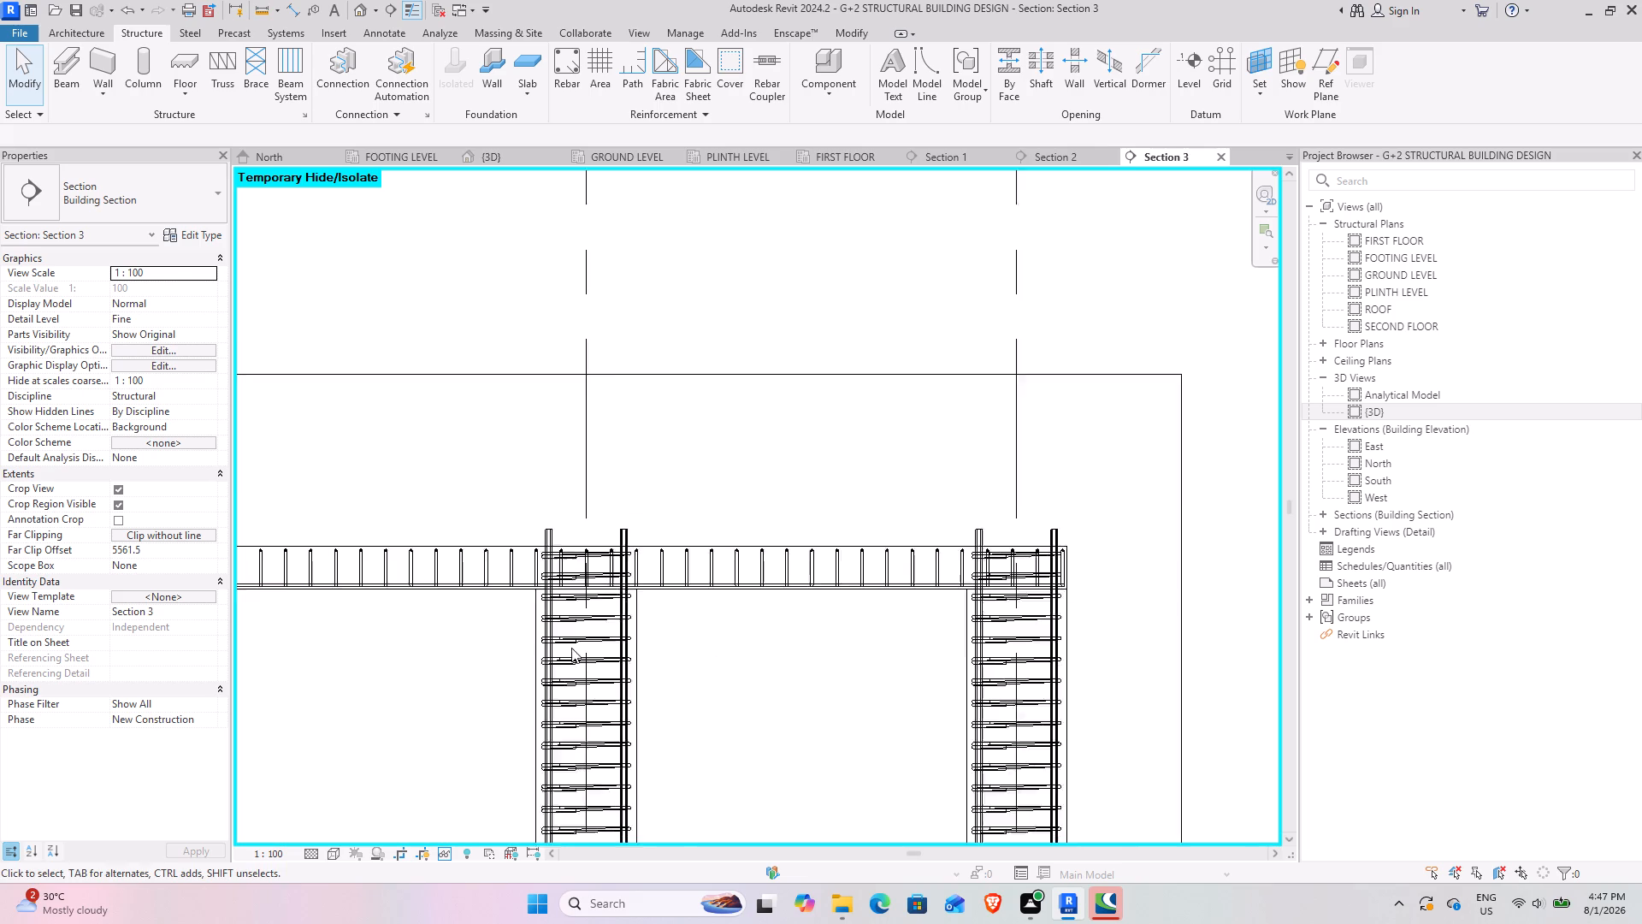
{"action": "middle_click_drag", "start_coordinate": [440, 648], "coordinate": [668, 625]}
{"action": "scroll", "coordinate": [629, 527], "scroll_direction": "up", "scroll_amount": 5}
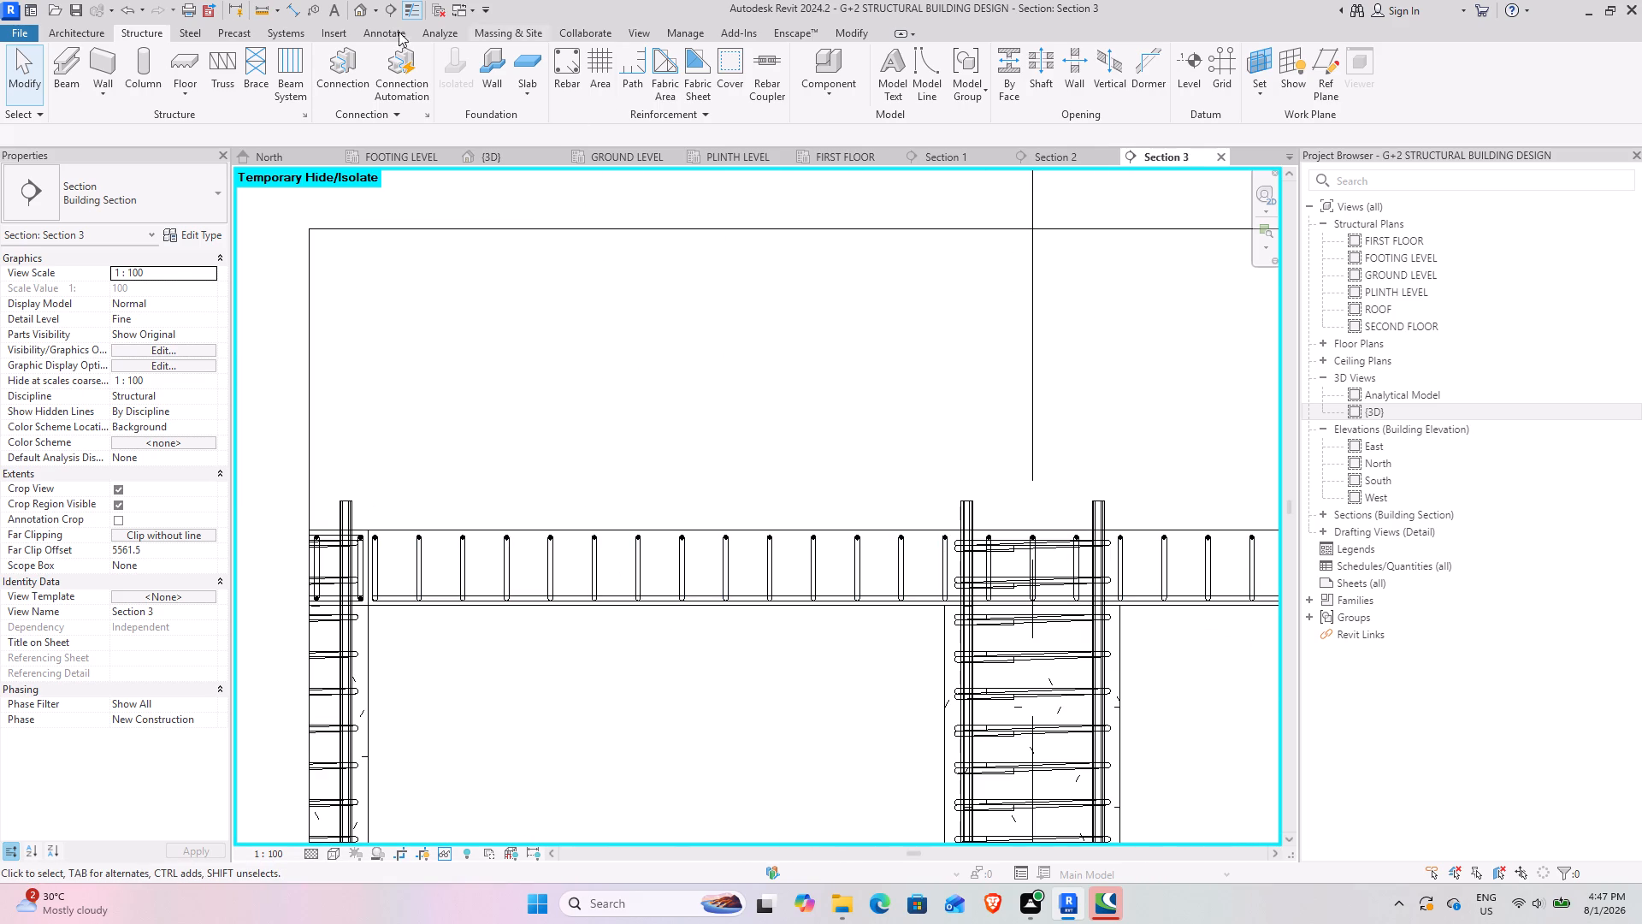
{"action": "left_click", "coordinate": [552, 43]}
{"action": "left_click", "coordinate": [556, 65]}
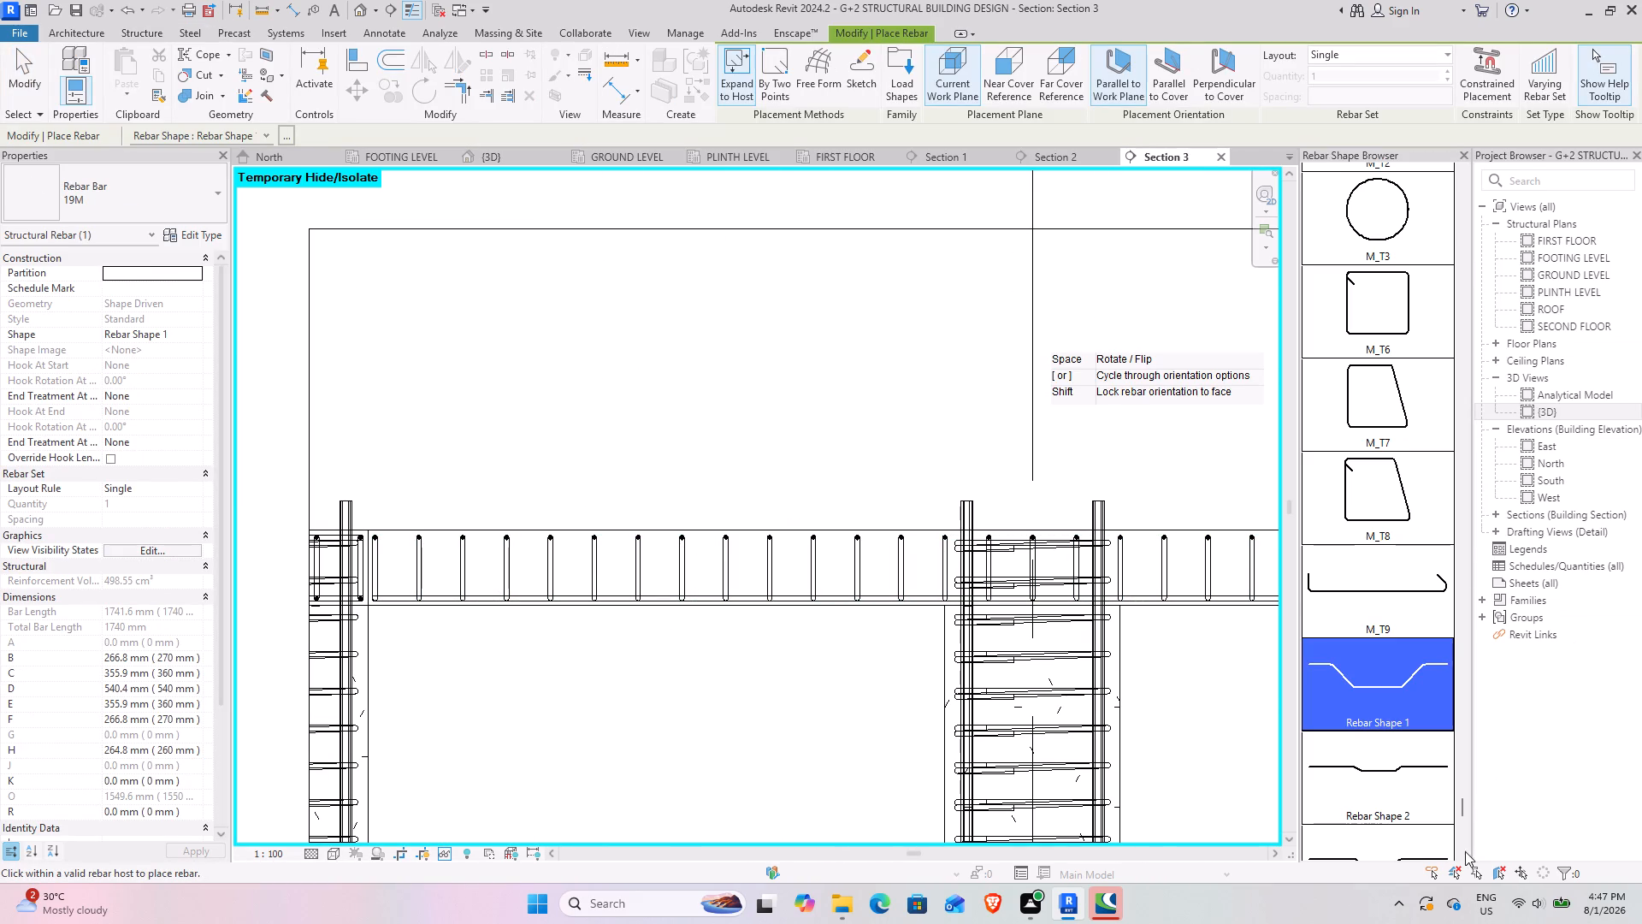
{"action": "left_click_drag", "start_coordinate": [1459, 805], "coordinate": [1403, 258]}
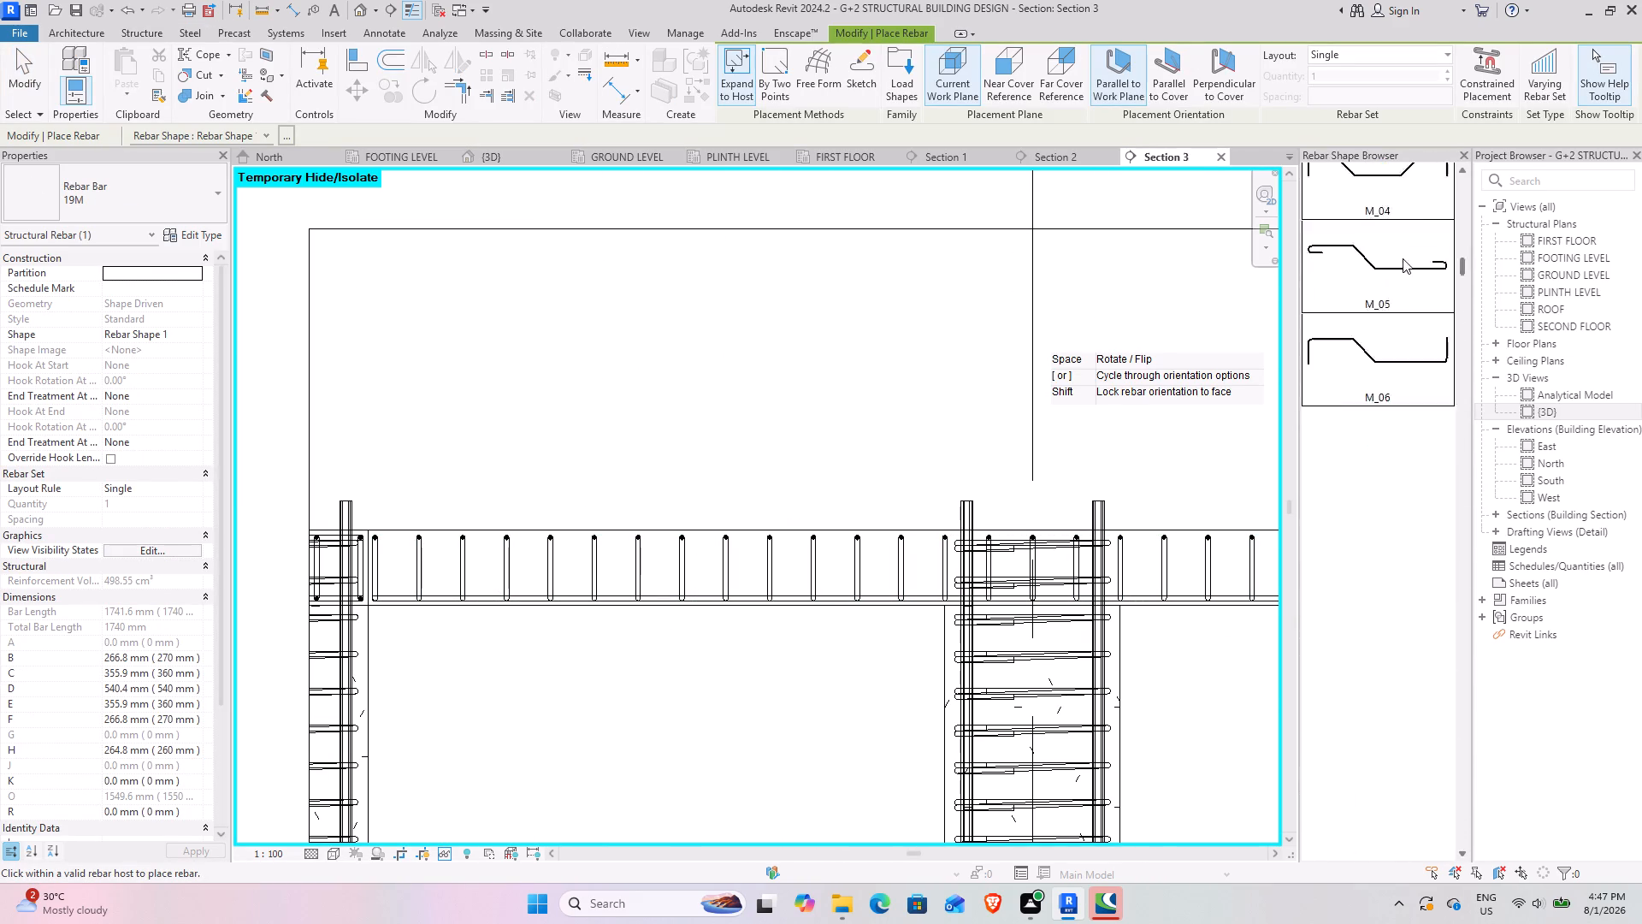
{"action": "left_click_drag", "start_coordinate": [1403, 258], "coordinate": [1409, 171]}
{"action": "left_click", "coordinate": [1396, 195]}
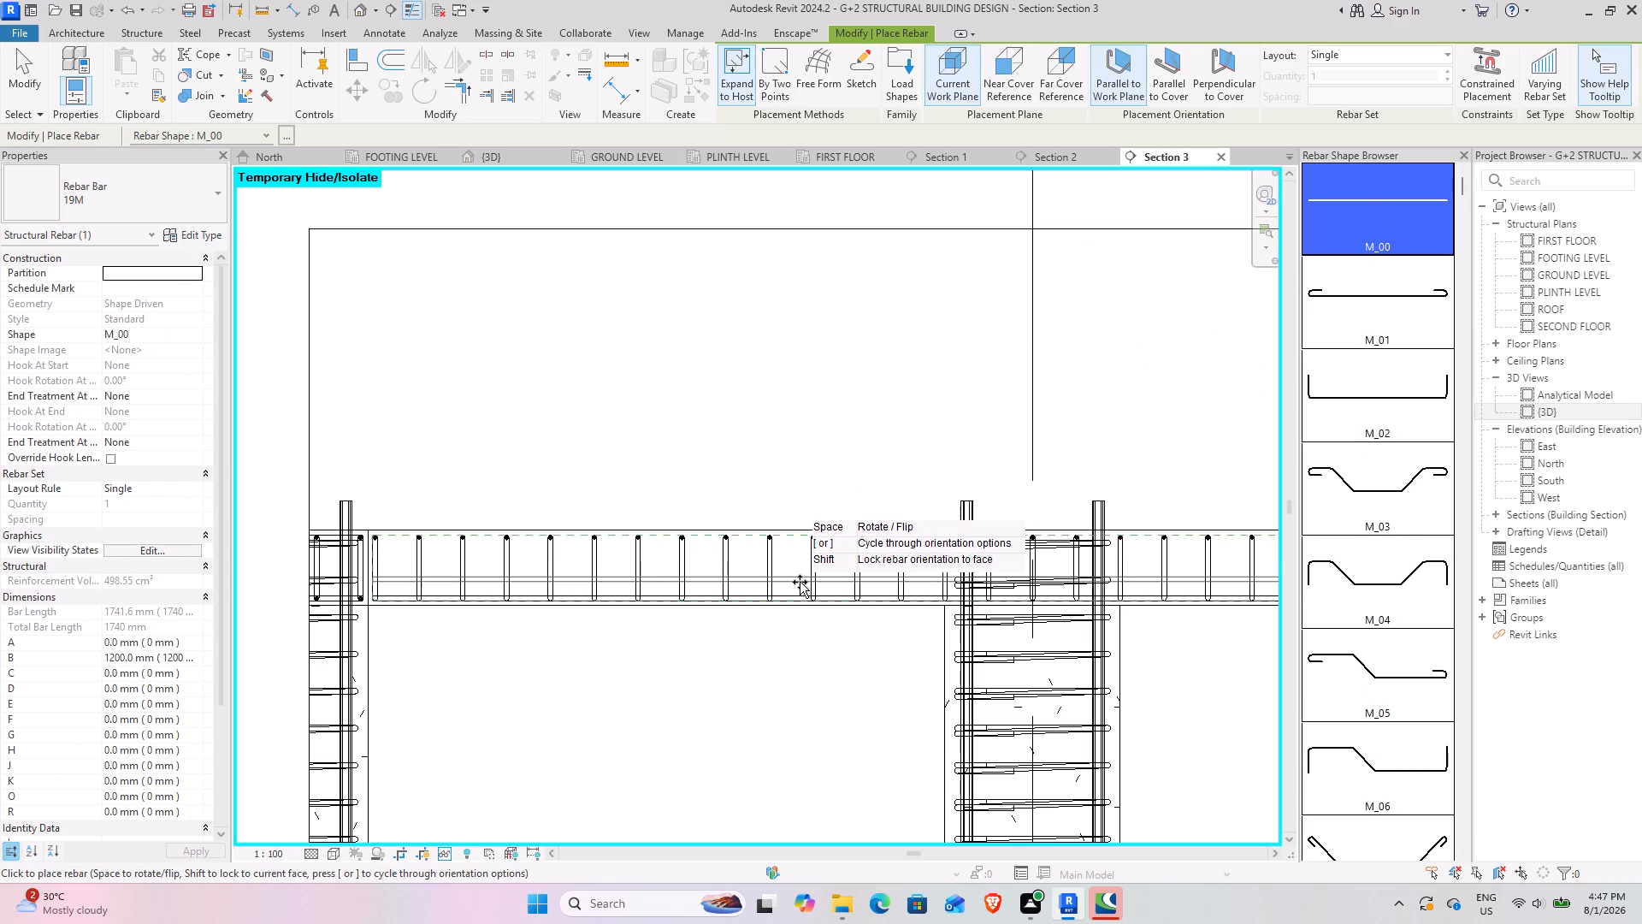
{"action": "left_click", "coordinate": [800, 582]}
Place a straight M_00 19M bar perpendicular to cover at the slab's bottom cover.
{"action": "left_click", "coordinate": [1213, 97]}
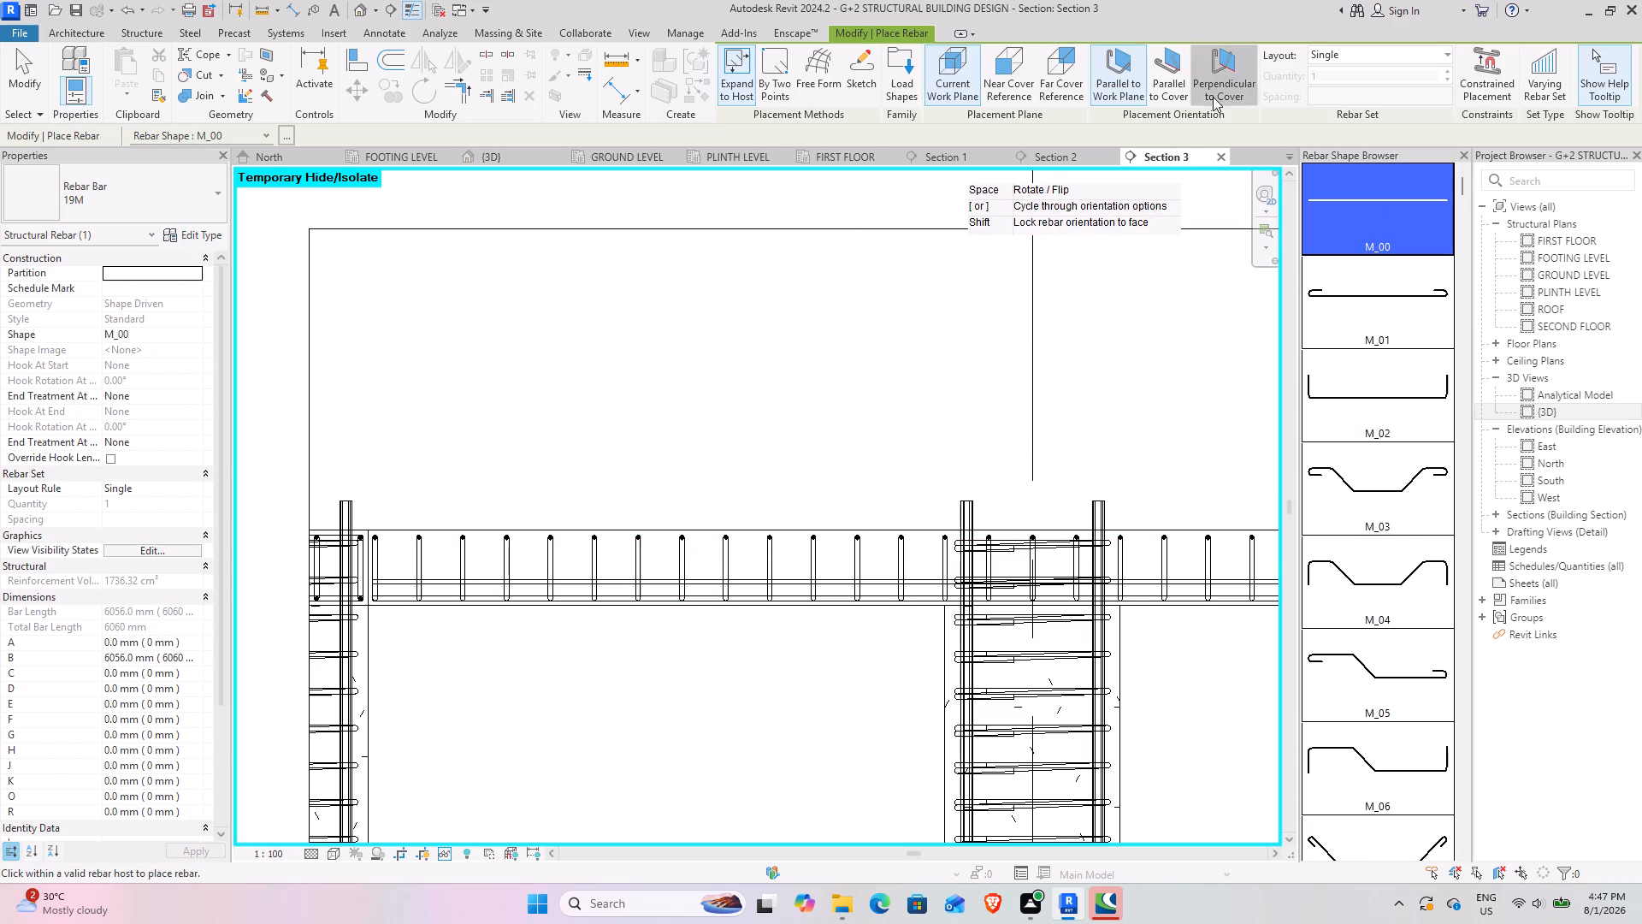
{"action": "scroll", "coordinate": [842, 599], "scroll_direction": "up", "scroll_amount": 9}
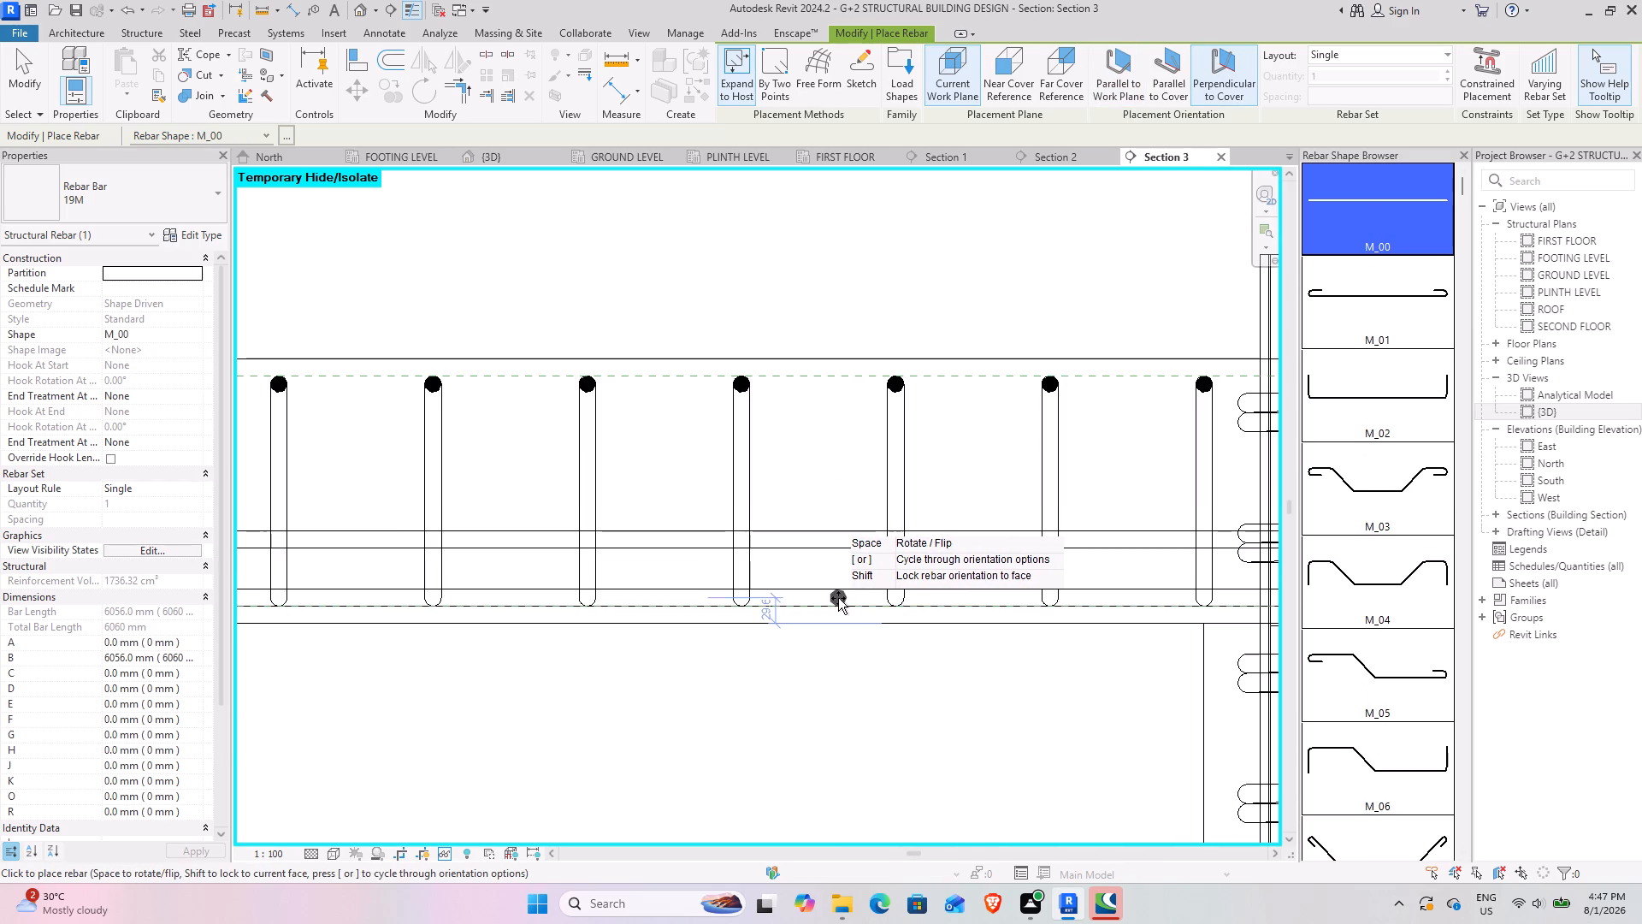
{"action": "left_click", "coordinate": [838, 598]}
{"action": "key", "text": "Escape"}
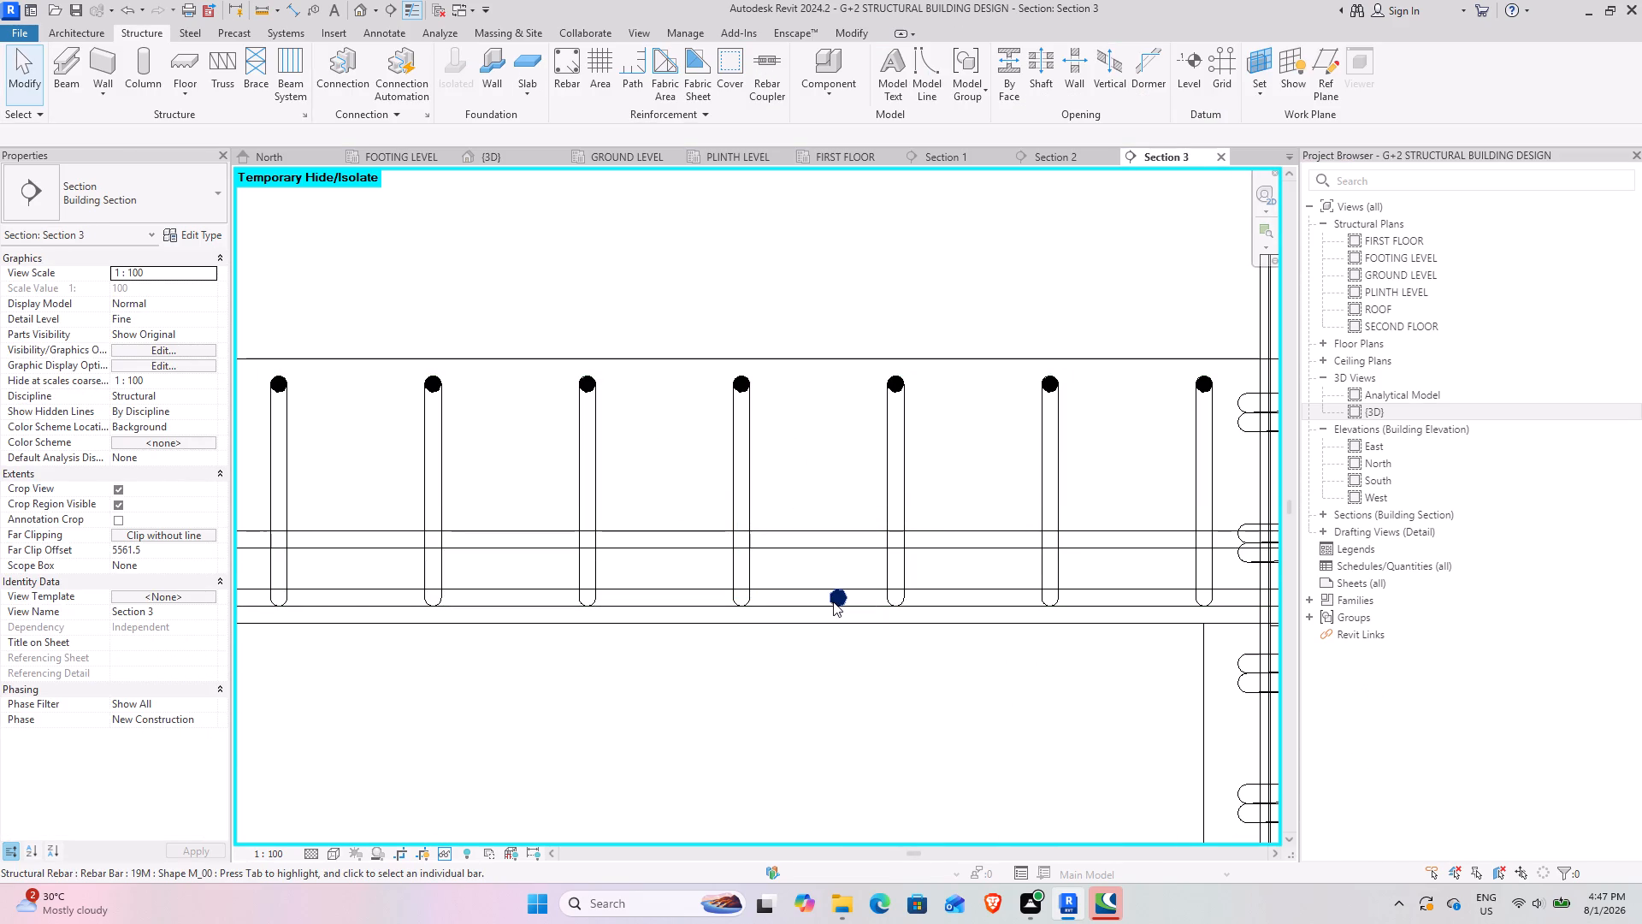
Distribute the perpendicular bottom bar as a Maximum Spacing set at 180 mm.
{"action": "left_click", "coordinate": [833, 601]}
{"action": "left_click", "coordinate": [885, 48]}
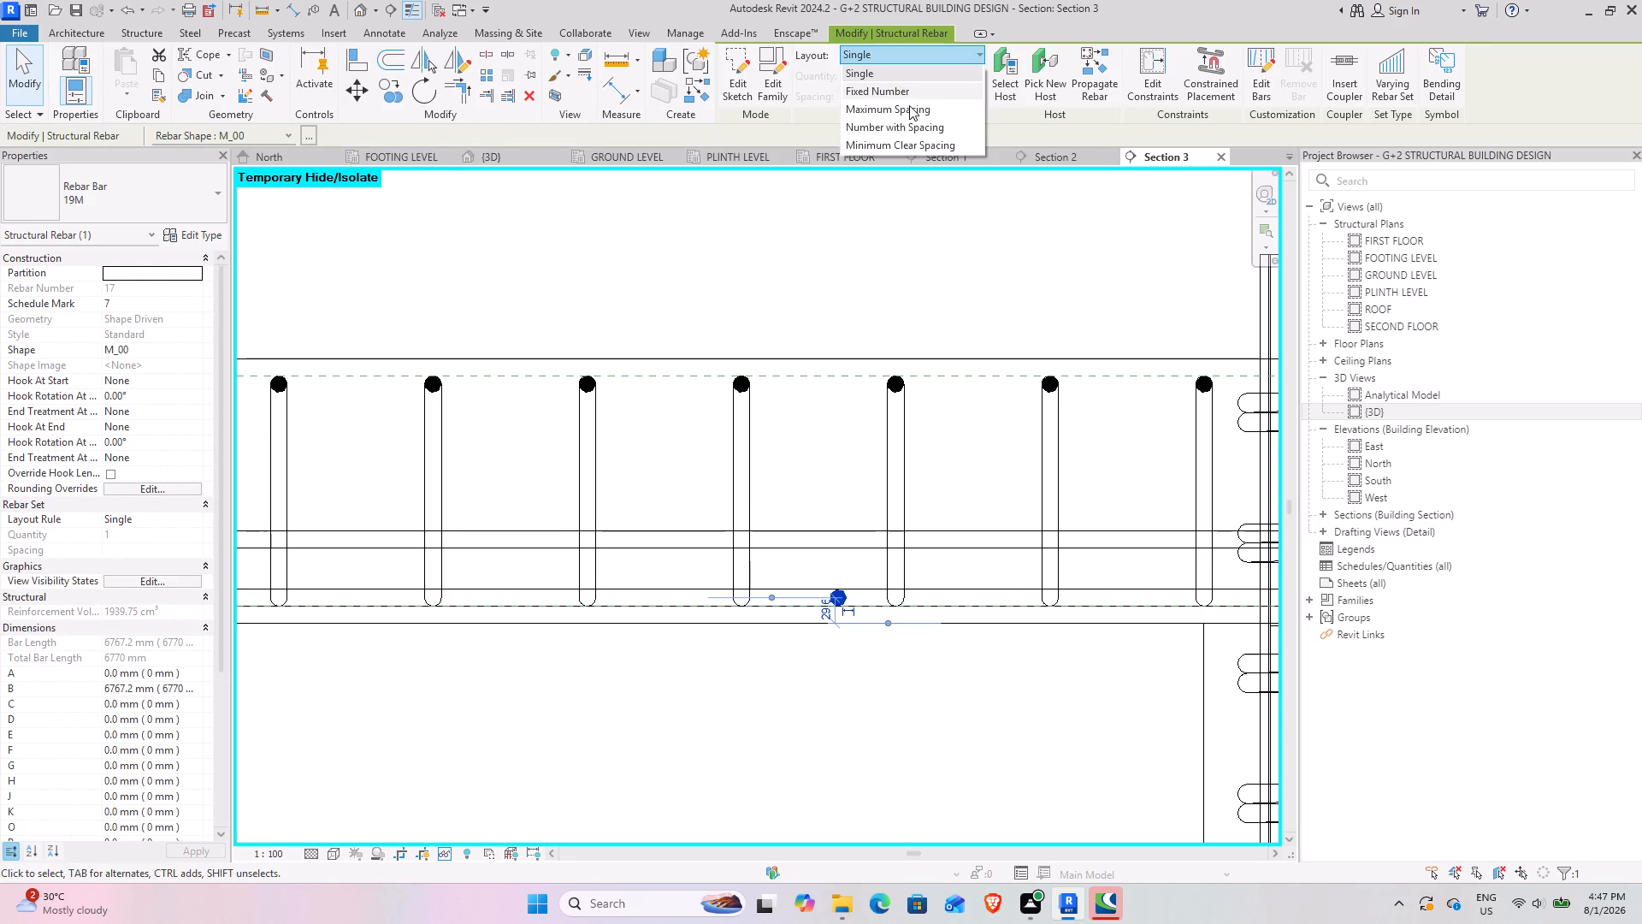
{"action": "left_click", "coordinate": [893, 111]}
{"action": "left_click", "coordinate": [930, 106]}
{"action": "left_click", "coordinate": [932, 95]}
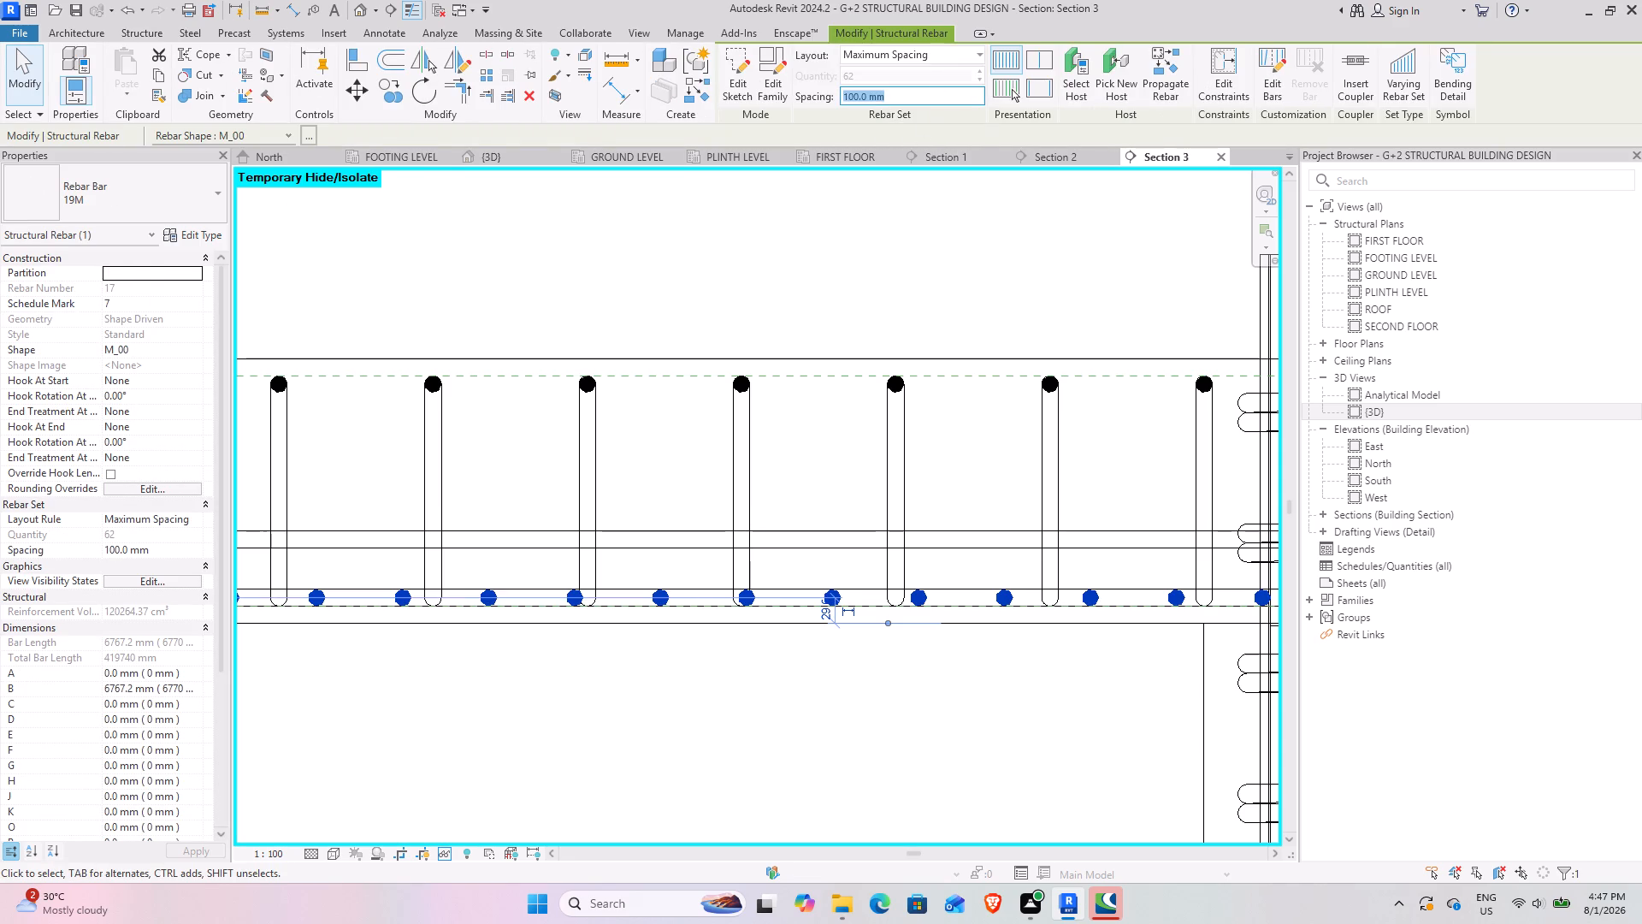
{"action": "type", "text": "180"}
{"action": "key", "text": "Return"}
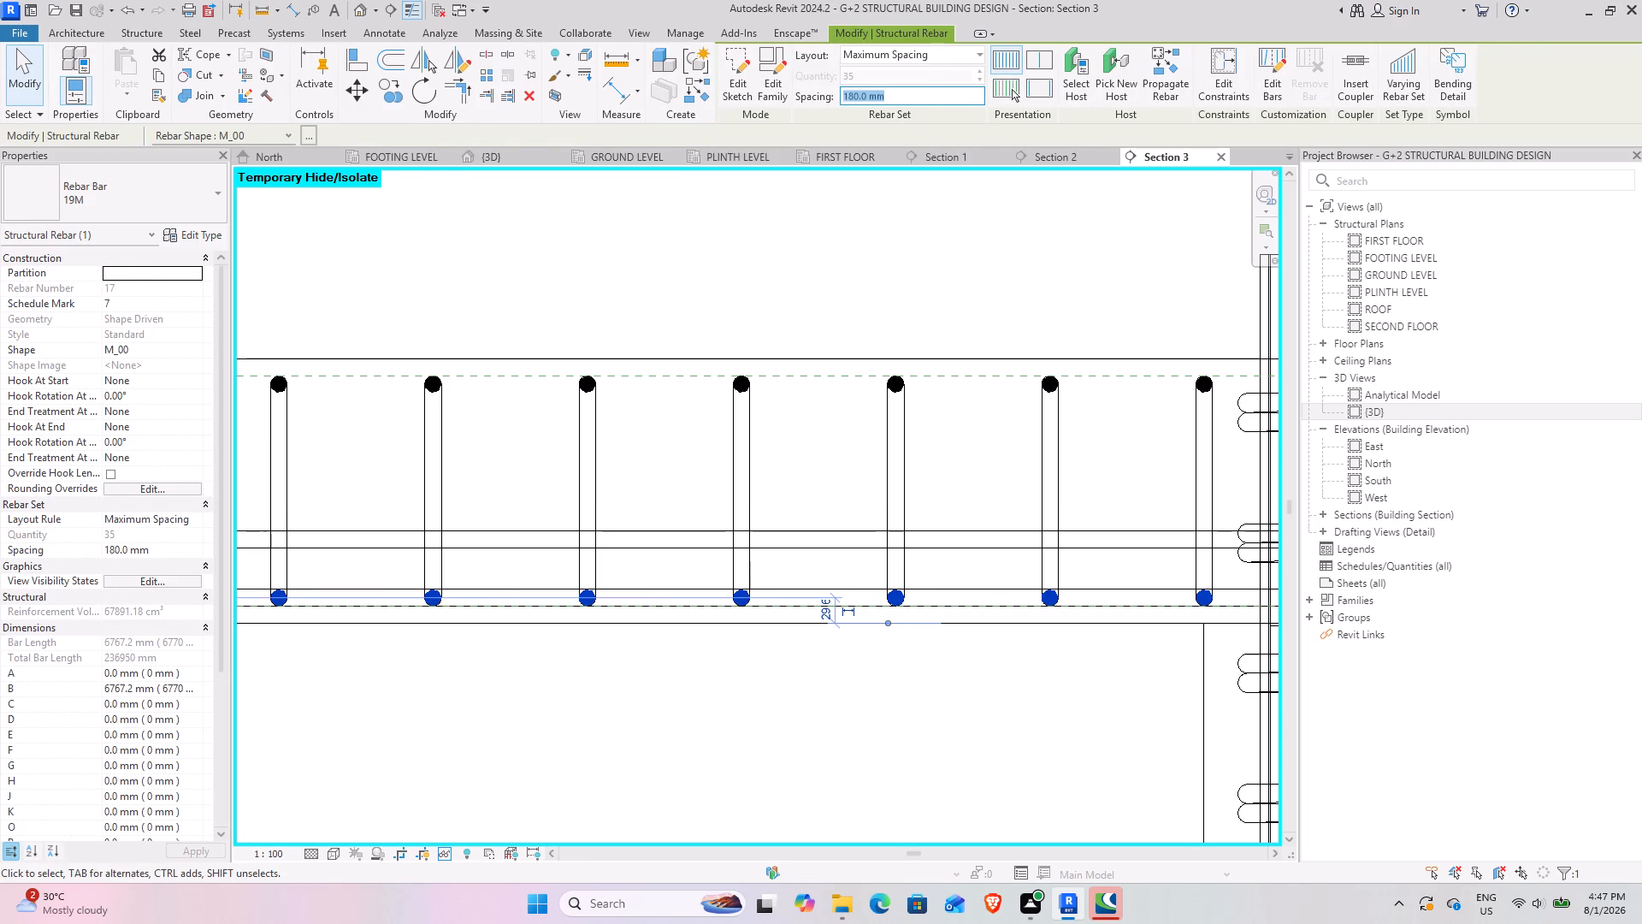
Show the perpendicular bottom rebar set unobscured in the {3D} view.
{"action": "left_click", "coordinate": [171, 586]}
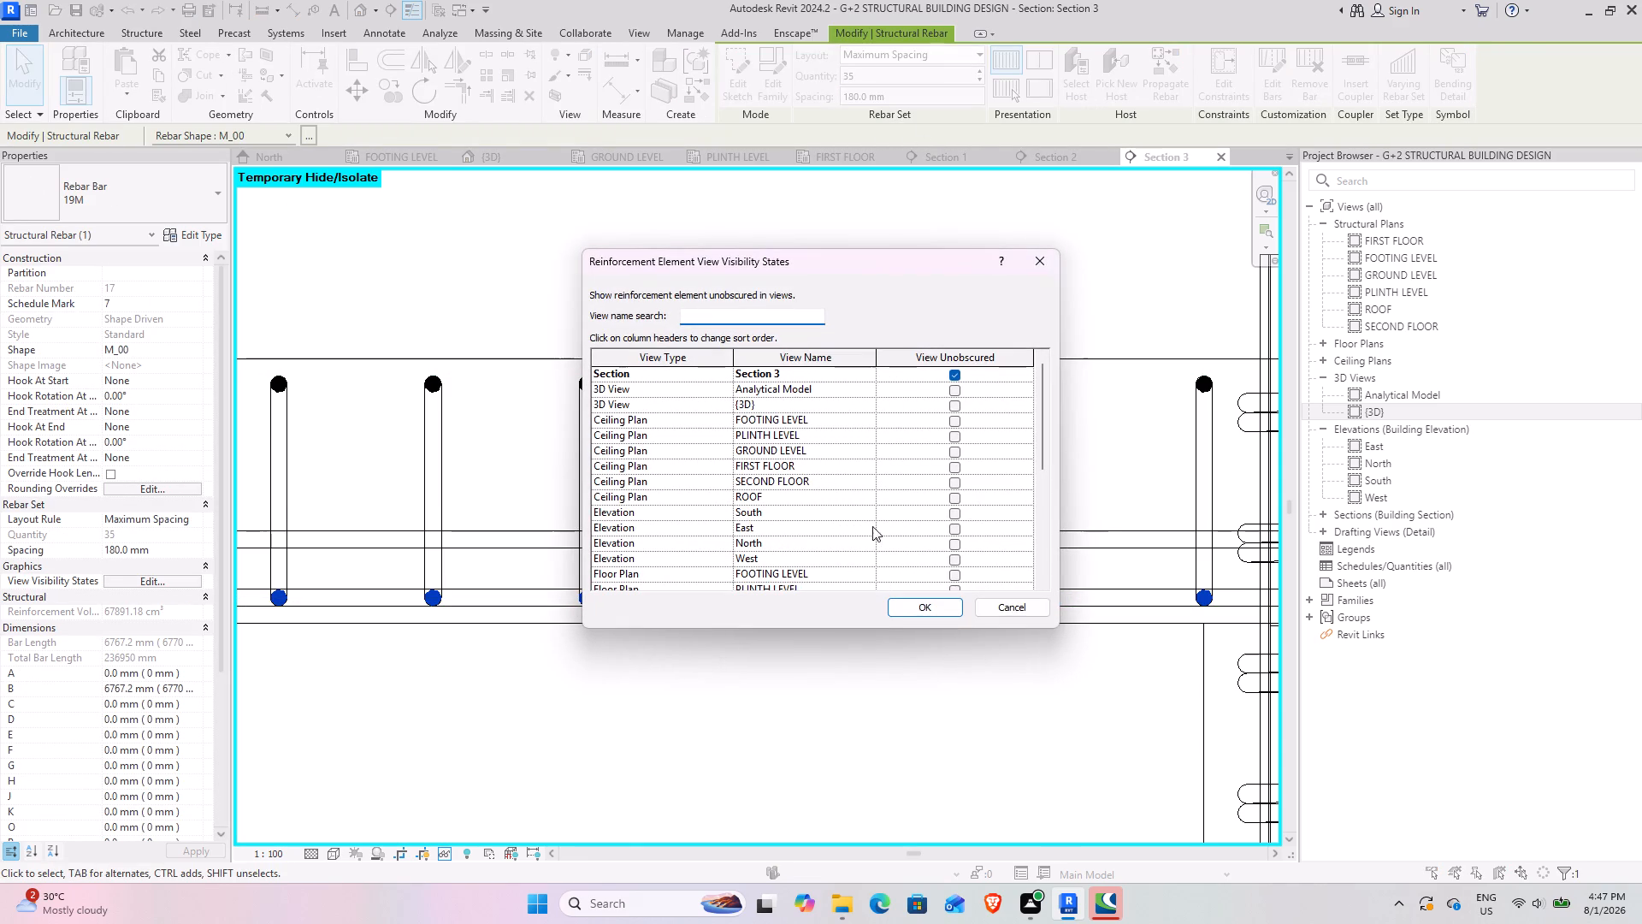
{"action": "left_click", "coordinate": [956, 401]}
{"action": "left_click", "coordinate": [924, 601]}
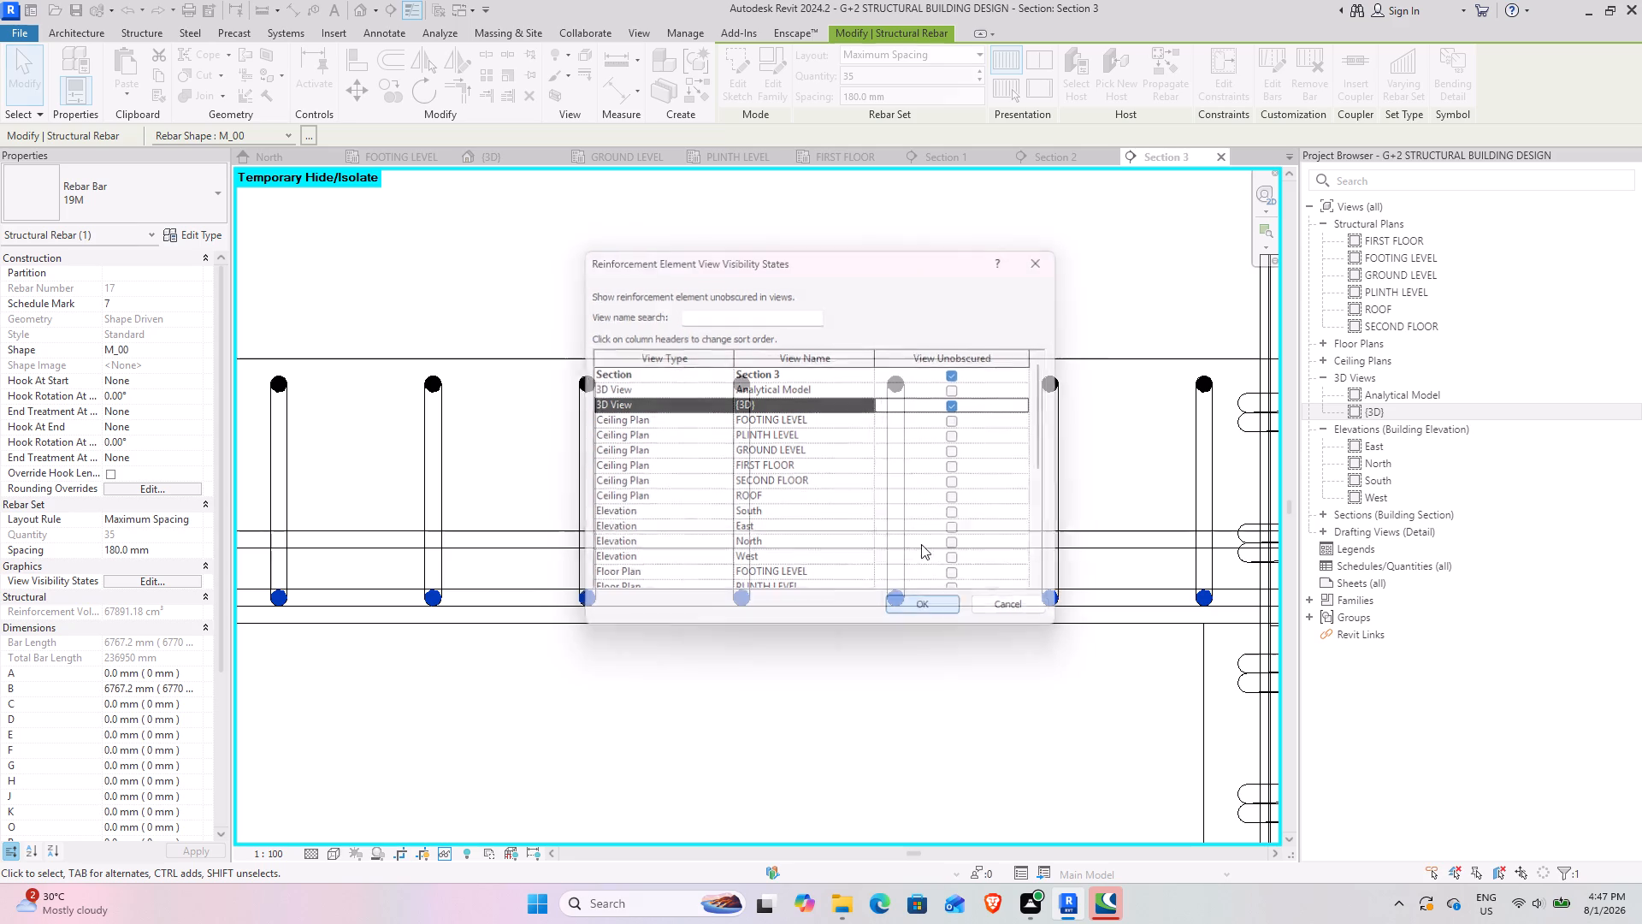
Edit the lengthwise straight bar's sketch and draw a 200 mm horizontal line from the slab's left end along the top cover.
{"action": "scroll", "coordinate": [865, 658], "scroll_direction": "down", "scroll_amount": 1}
{"action": "middle_click_drag", "start_coordinate": [992, 656], "coordinate": [815, 683]}
{"action": "left_click", "coordinate": [863, 582]}
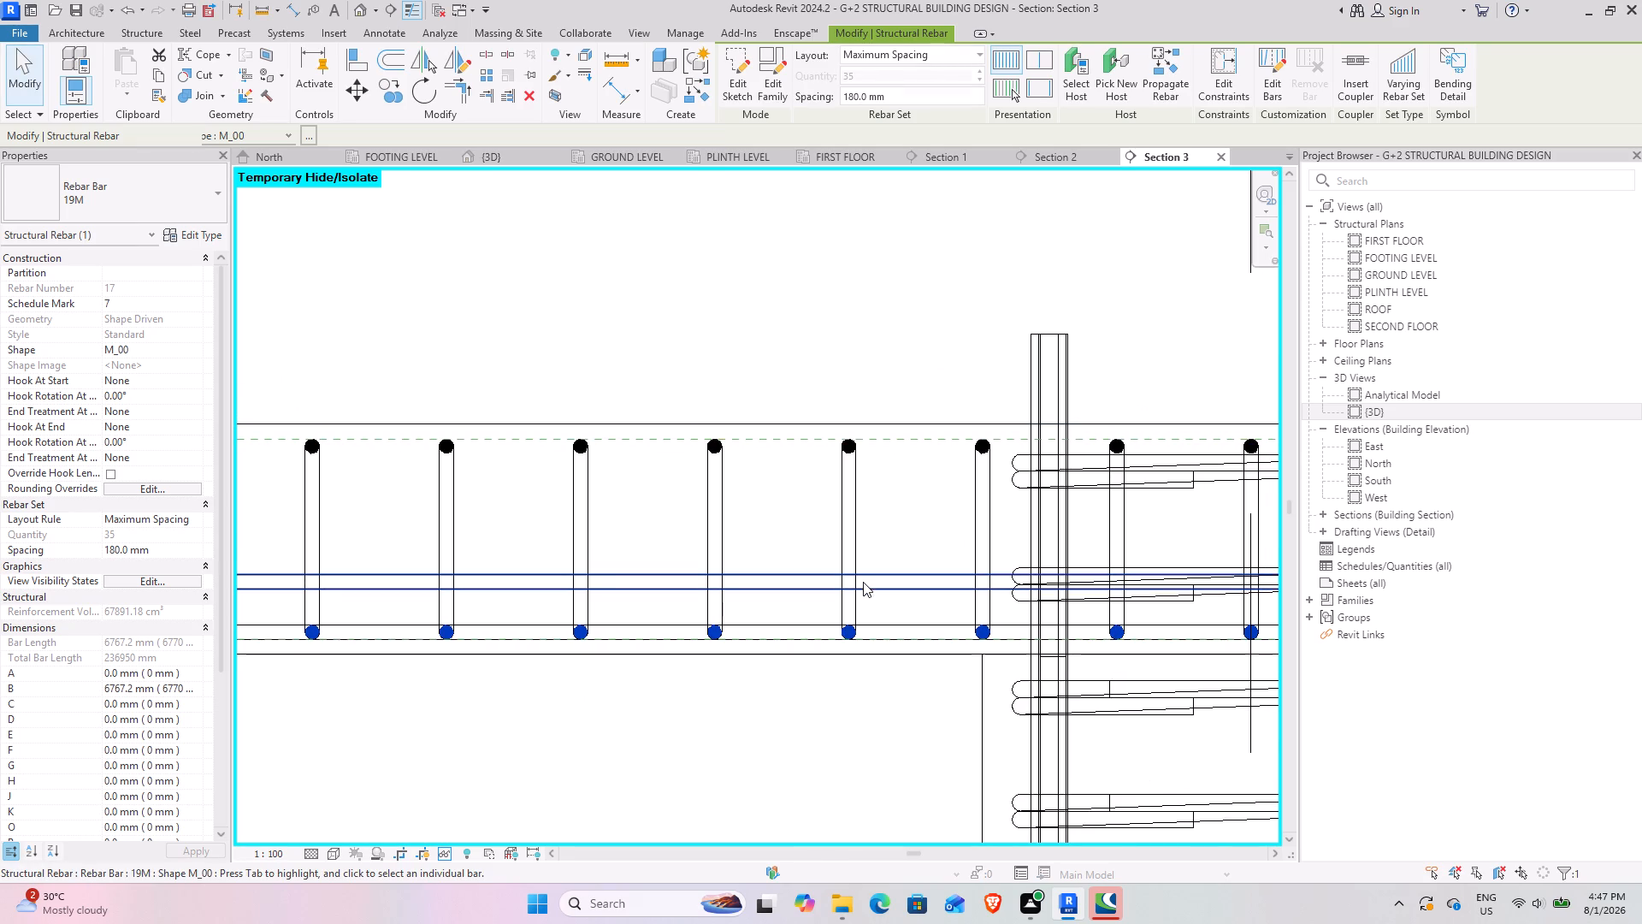
{"action": "left_click", "coordinate": [742, 73]}
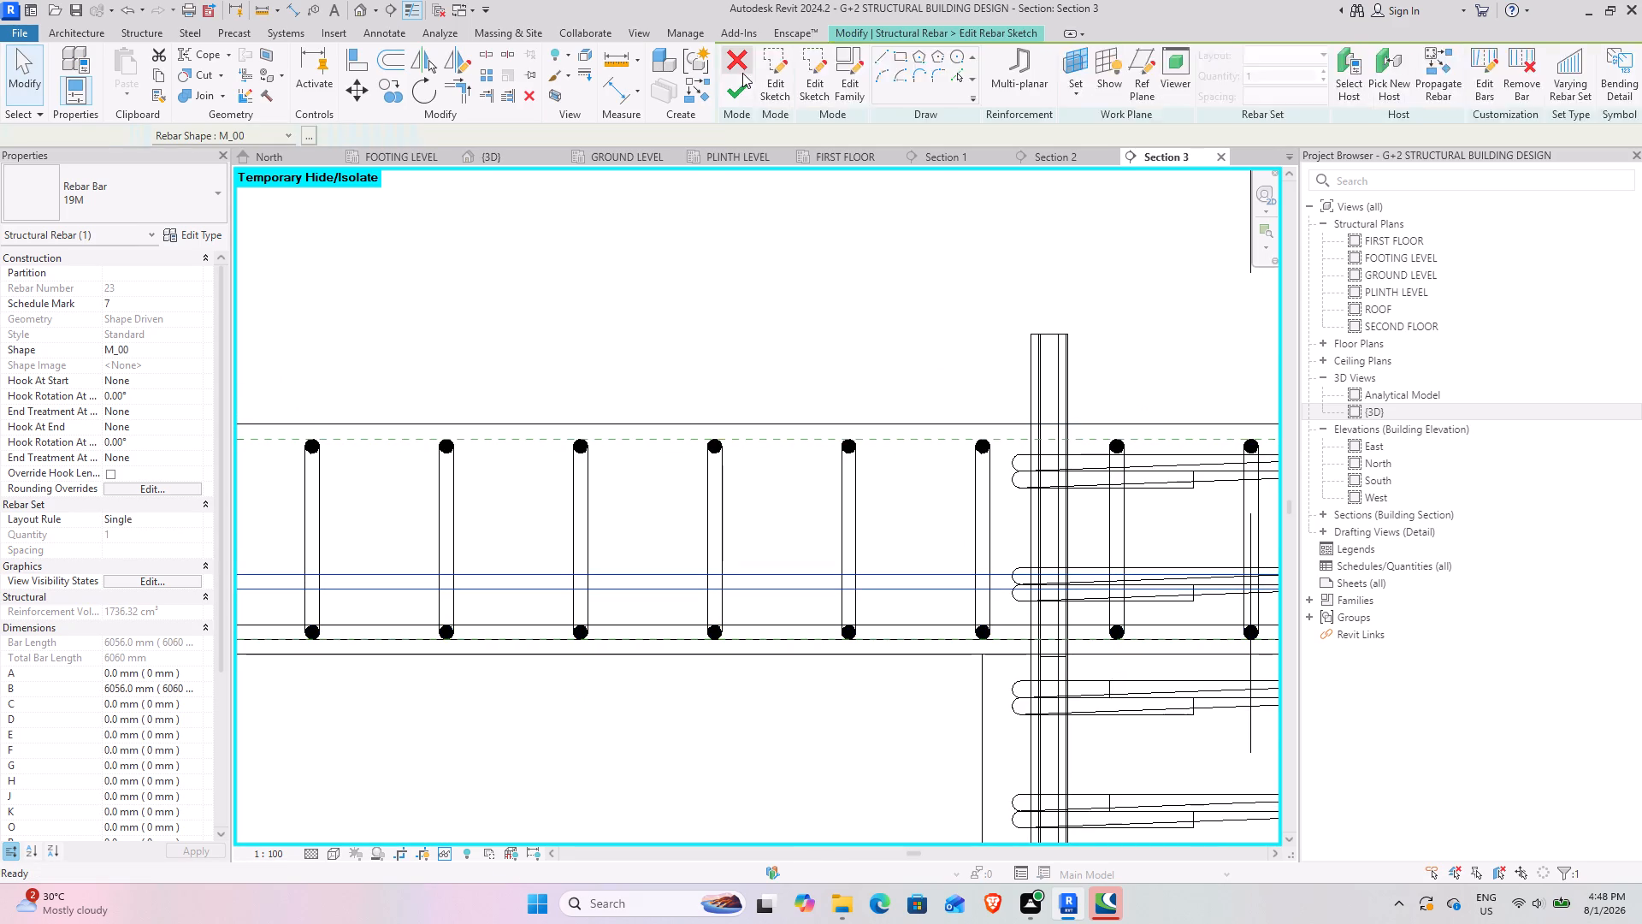
{"action": "left_click", "coordinate": [776, 62]}
{"action": "scroll", "coordinate": [493, 350], "scroll_direction": "down", "scroll_amount": 5}
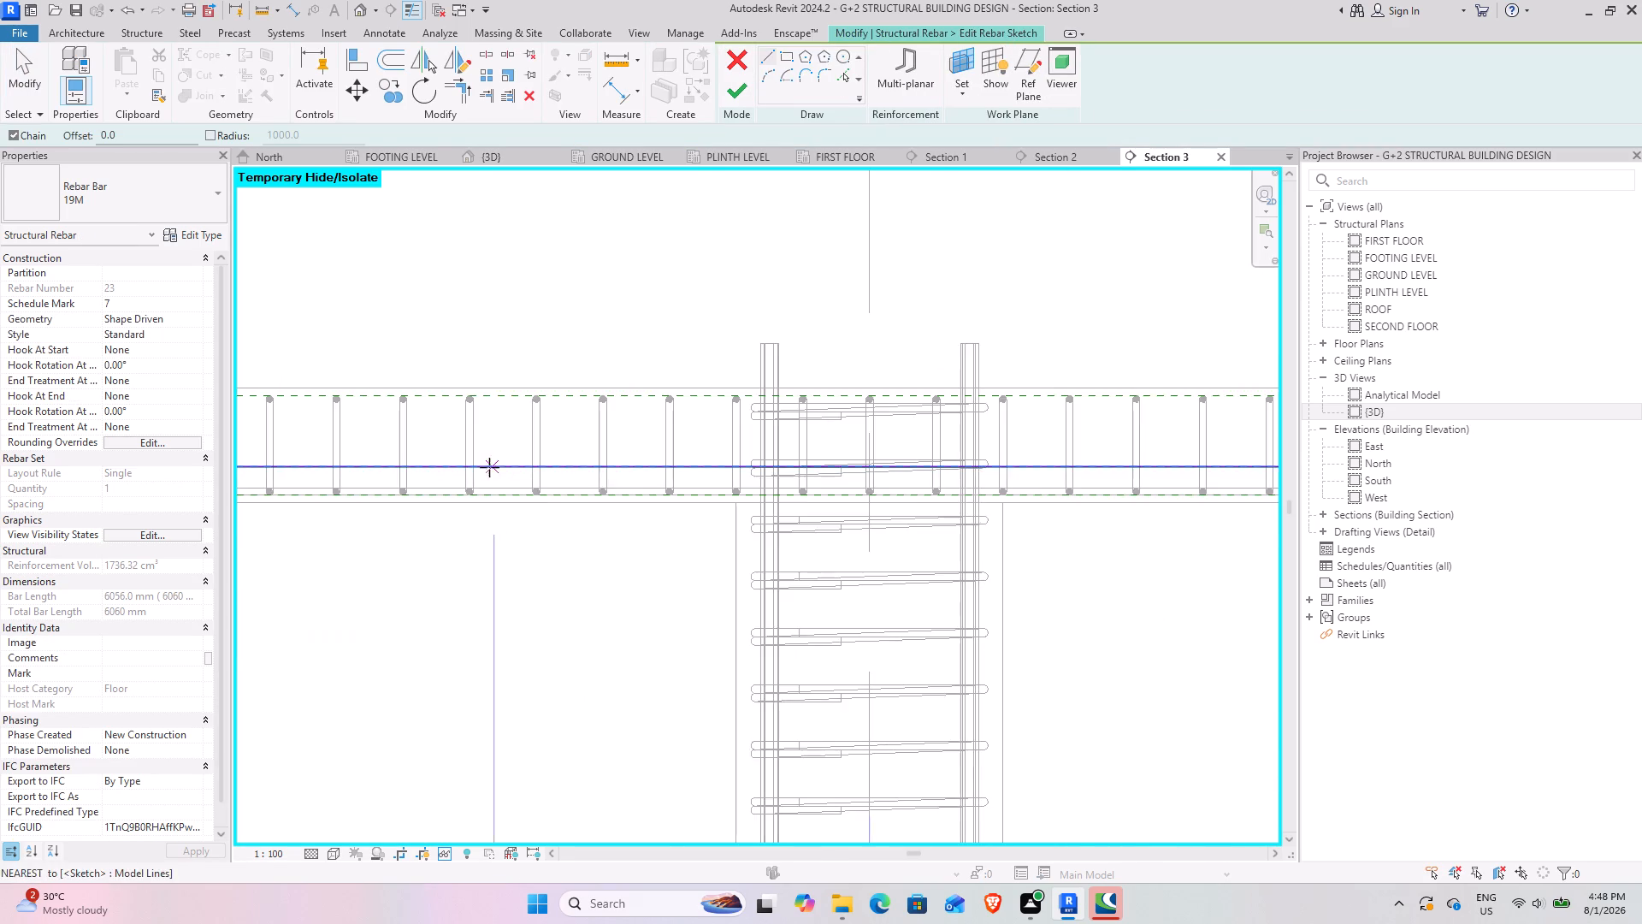
{"action": "middle_click_drag", "start_coordinate": [499, 467], "coordinate": [809, 469]}
{"action": "middle_click_drag", "start_coordinate": [308, 400], "coordinate": [677, 400]}
{"action": "scroll", "coordinate": [523, 419], "scroll_direction": "up", "scroll_amount": 3}
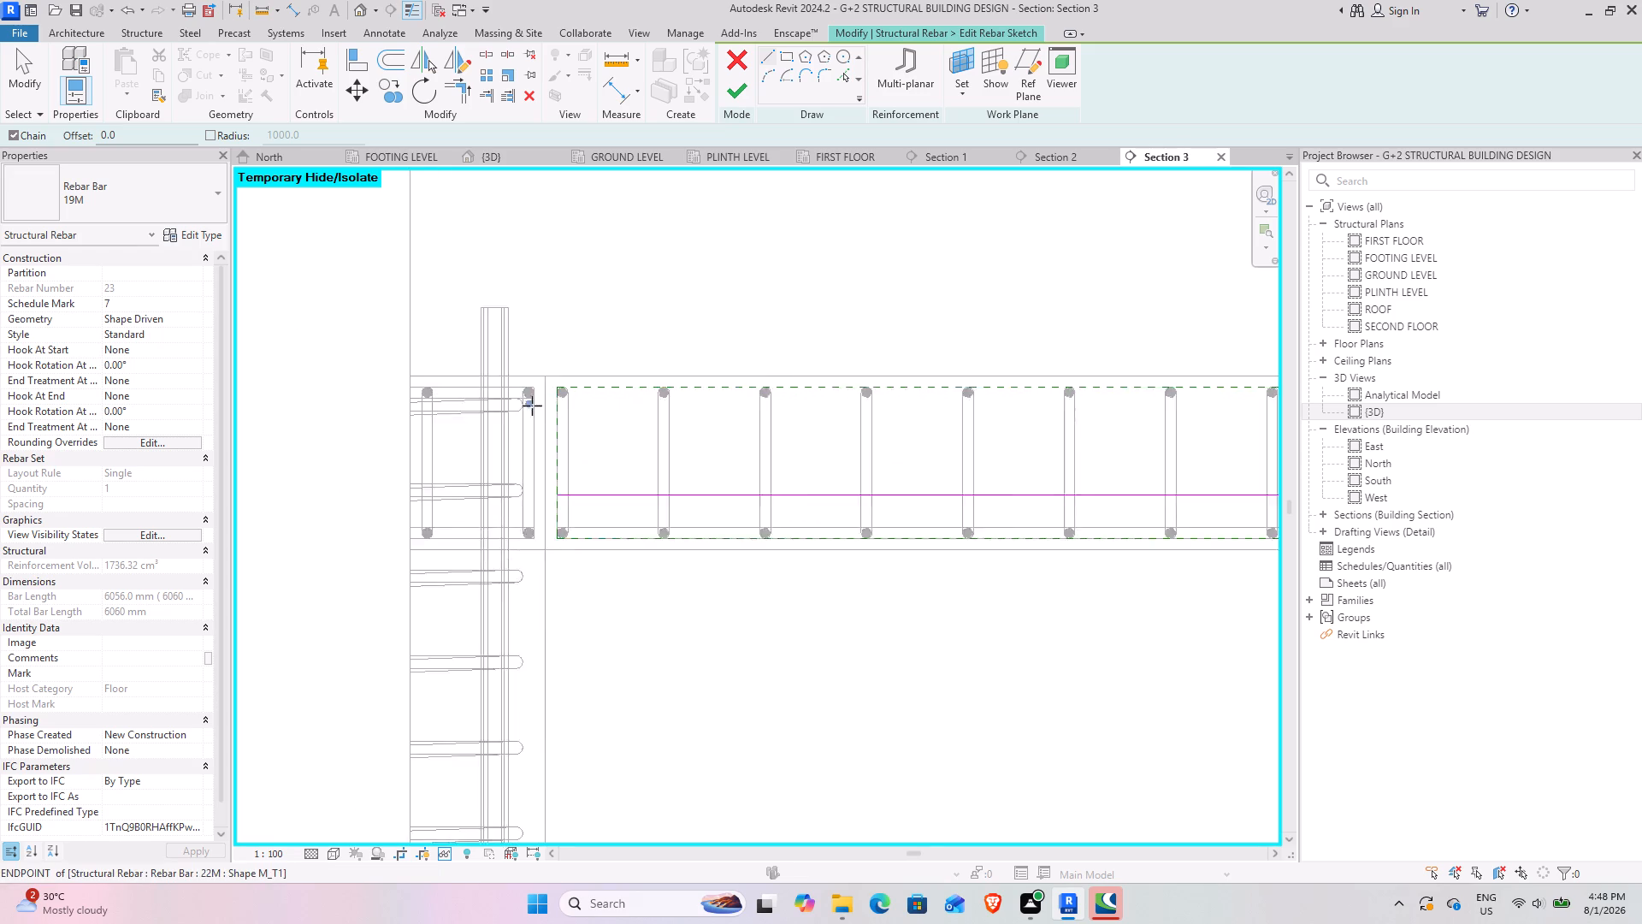
{"action": "scroll", "coordinate": [532, 406], "scroll_direction": "up", "scroll_amount": 5}
{"action": "left_click", "coordinate": [576, 372]}
{"action": "scroll", "coordinate": [984, 374], "scroll_direction": "down", "scroll_amount": 5}
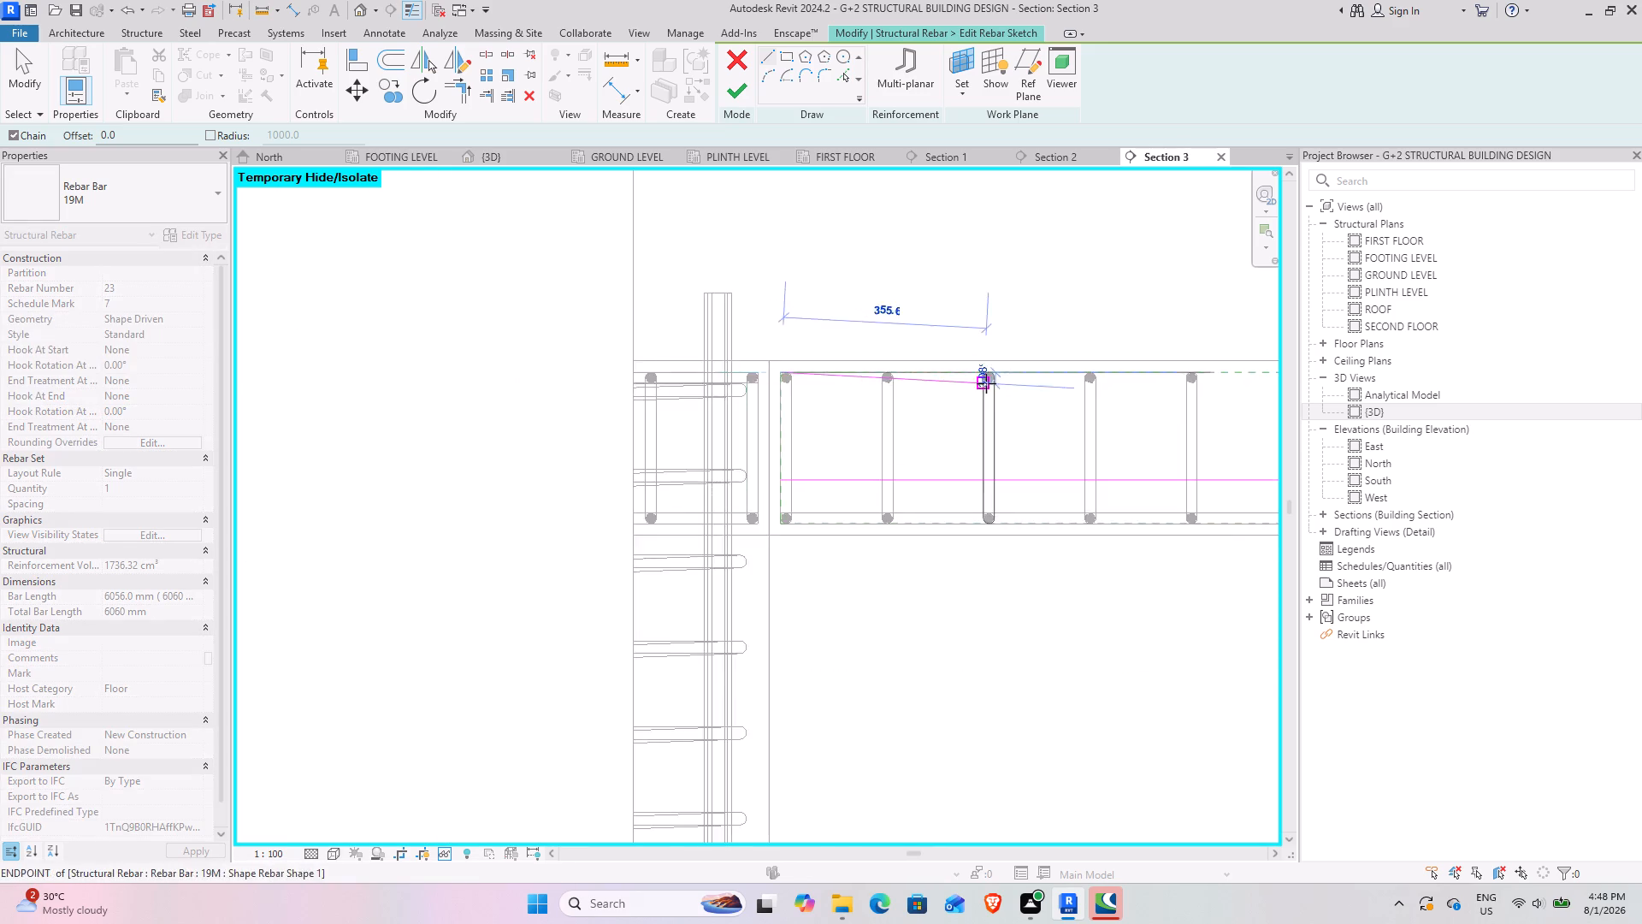
{"action": "scroll", "coordinate": [986, 383], "scroll_direction": "down", "scroll_amount": 4}
{"action": "key", "text": "2"}
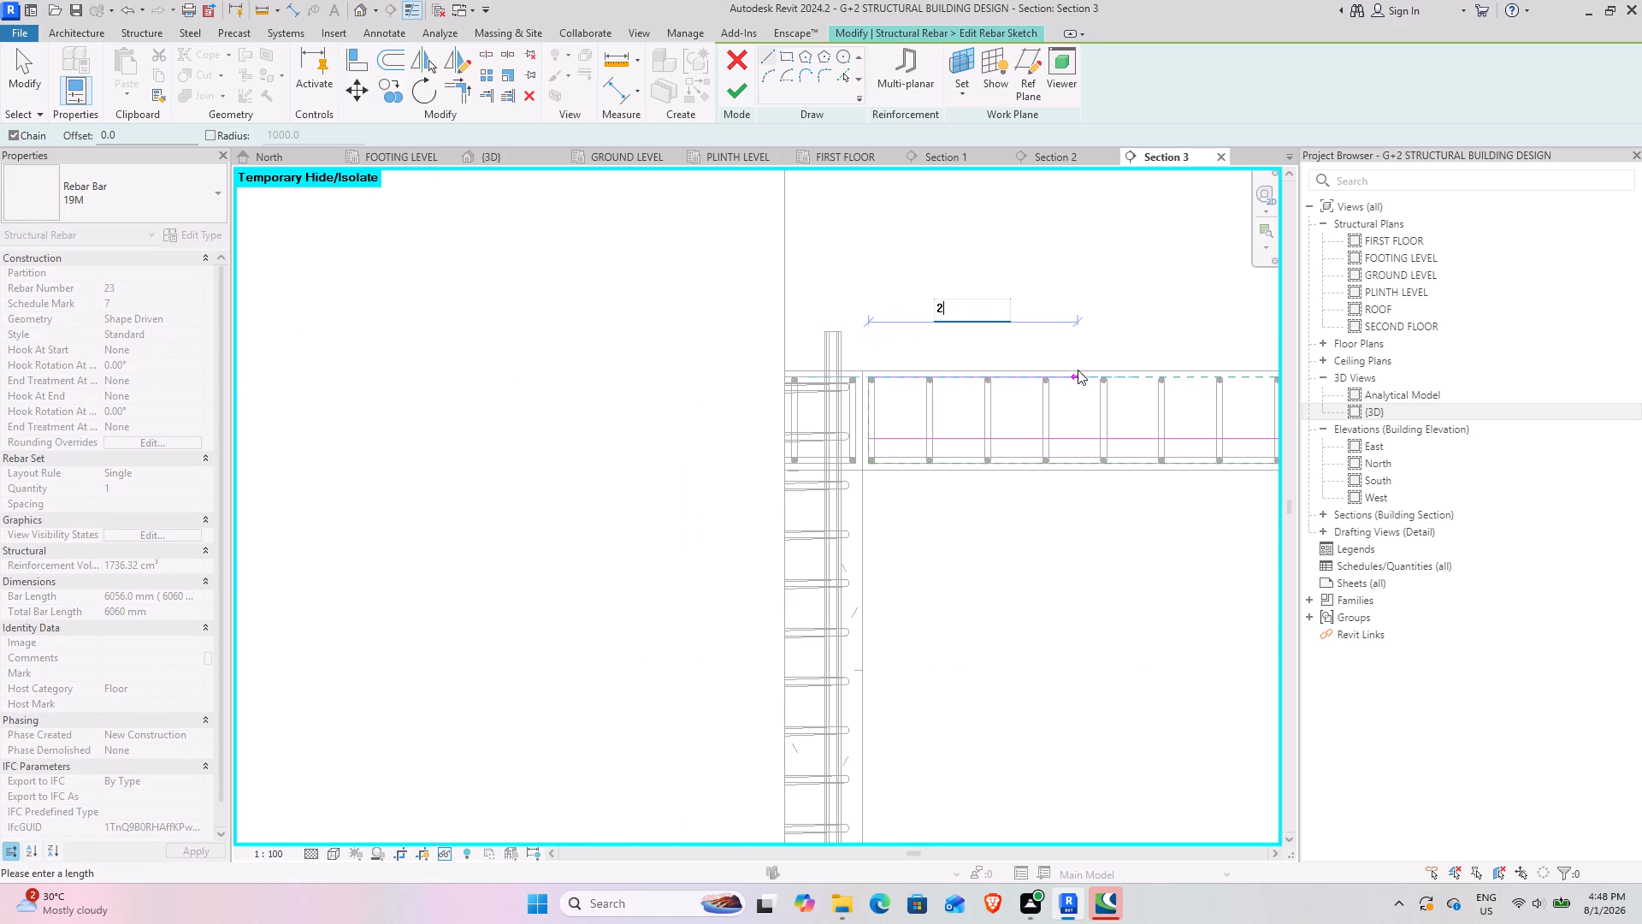
{"action": "type", "text": "00"}
{"action": "key", "text": "Return"}
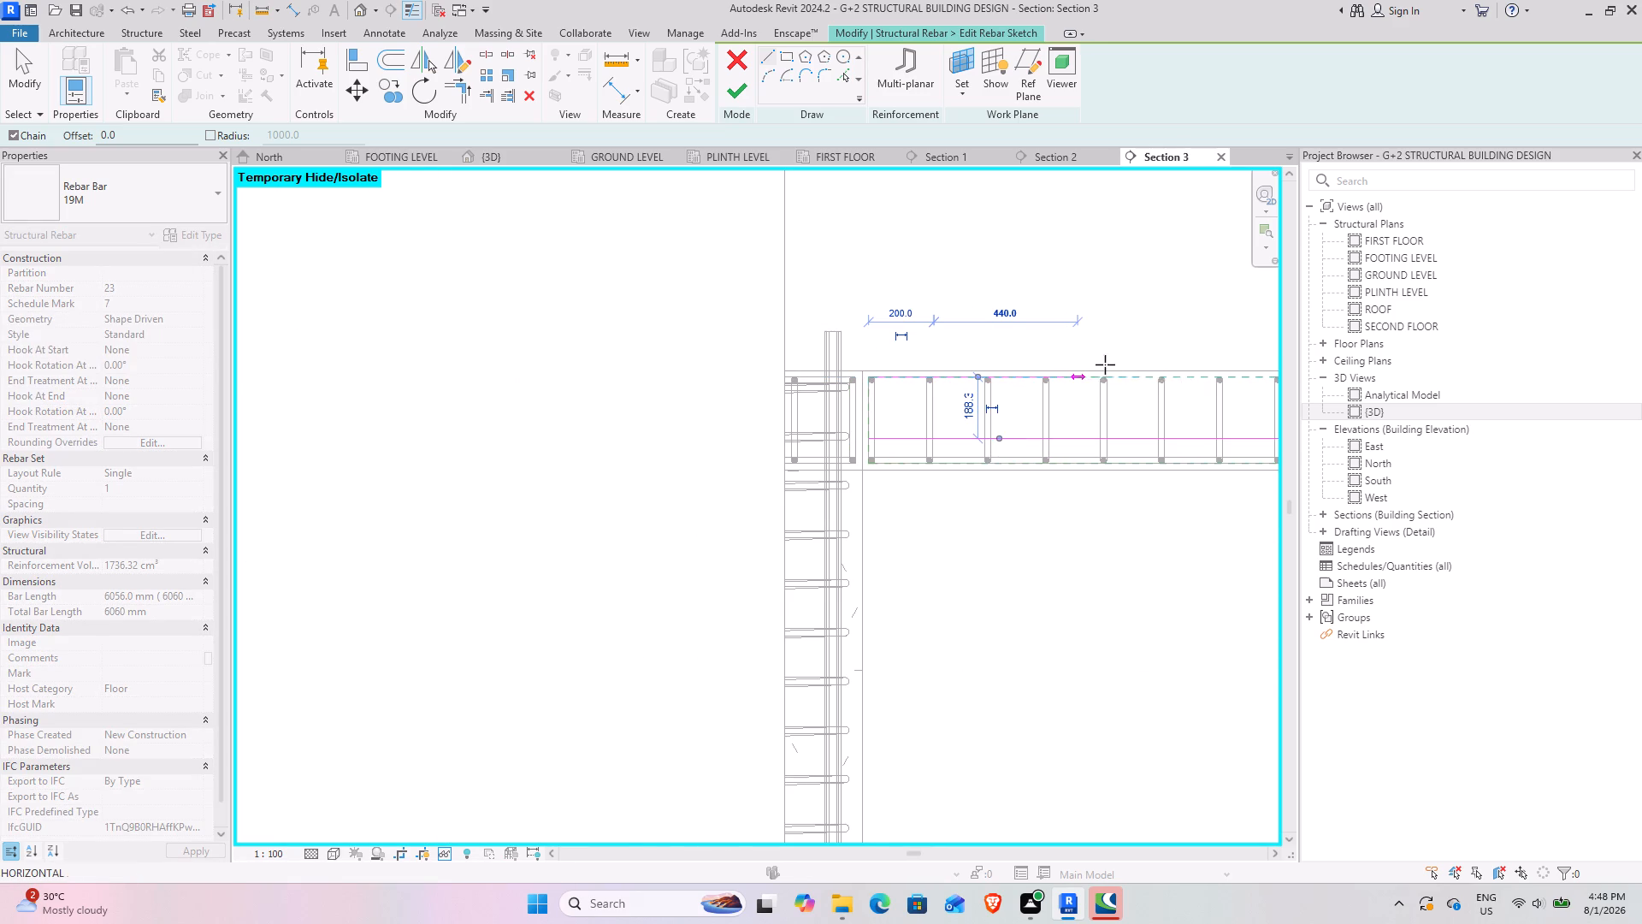
Continue the top cover line horizontally by 1800 mm.
{"action": "scroll", "coordinate": [1114, 364], "scroll_direction": "down", "scroll_amount": 3}
{"action": "middle_click_drag", "start_coordinate": [1182, 435], "coordinate": [480, 671]}
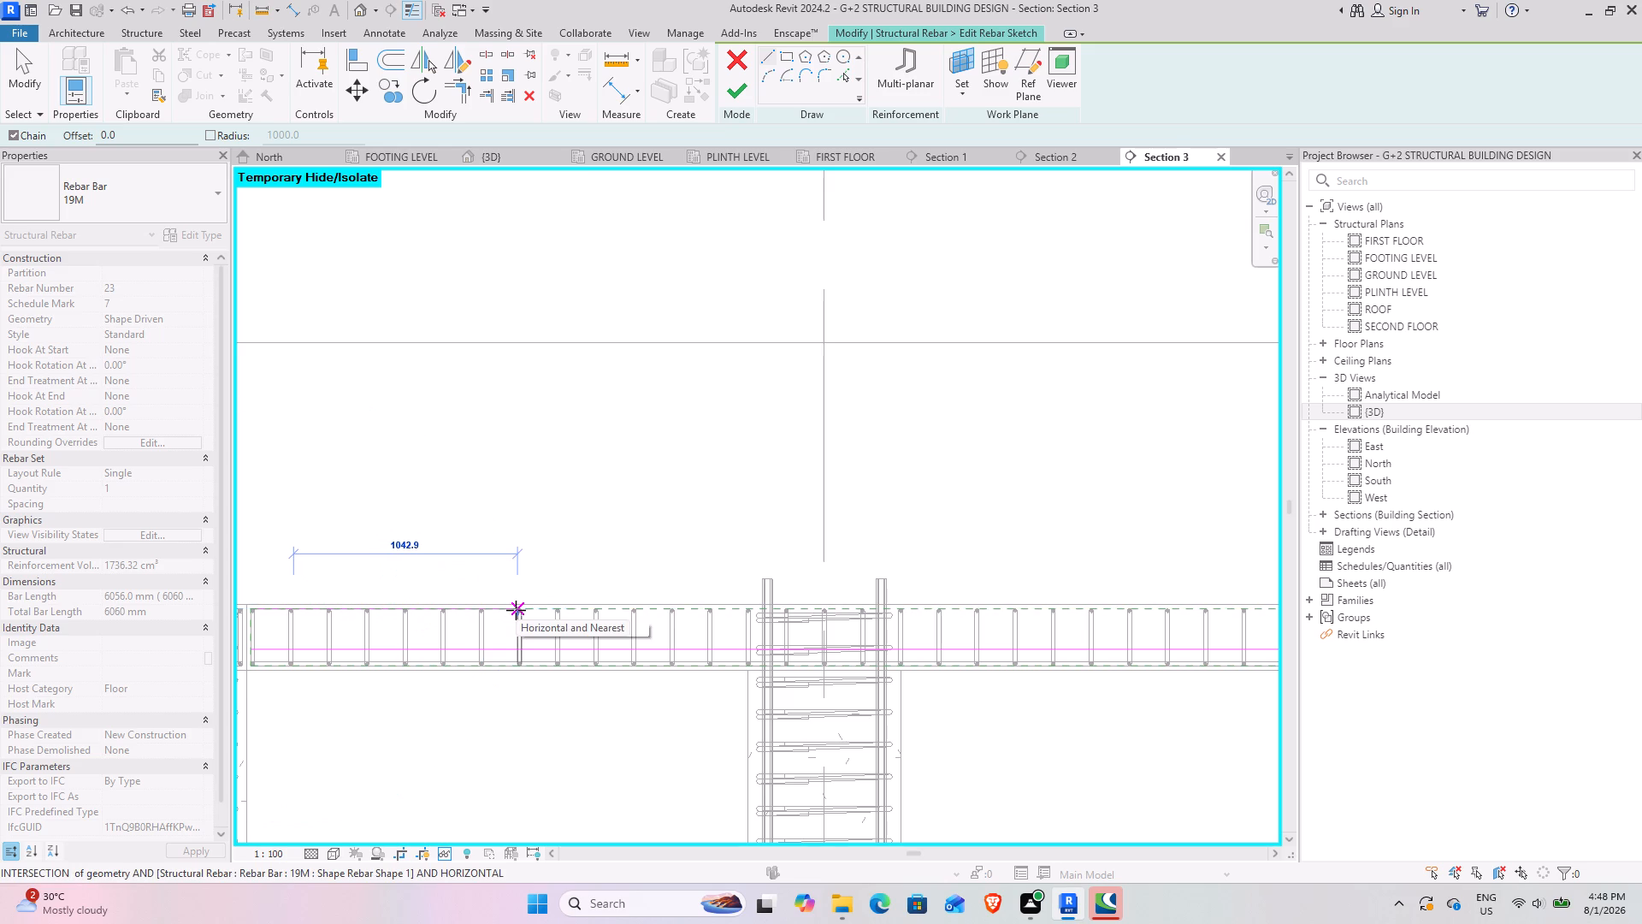
{"action": "type", "text": "1800"}
{"action": "key", "text": "Return"}
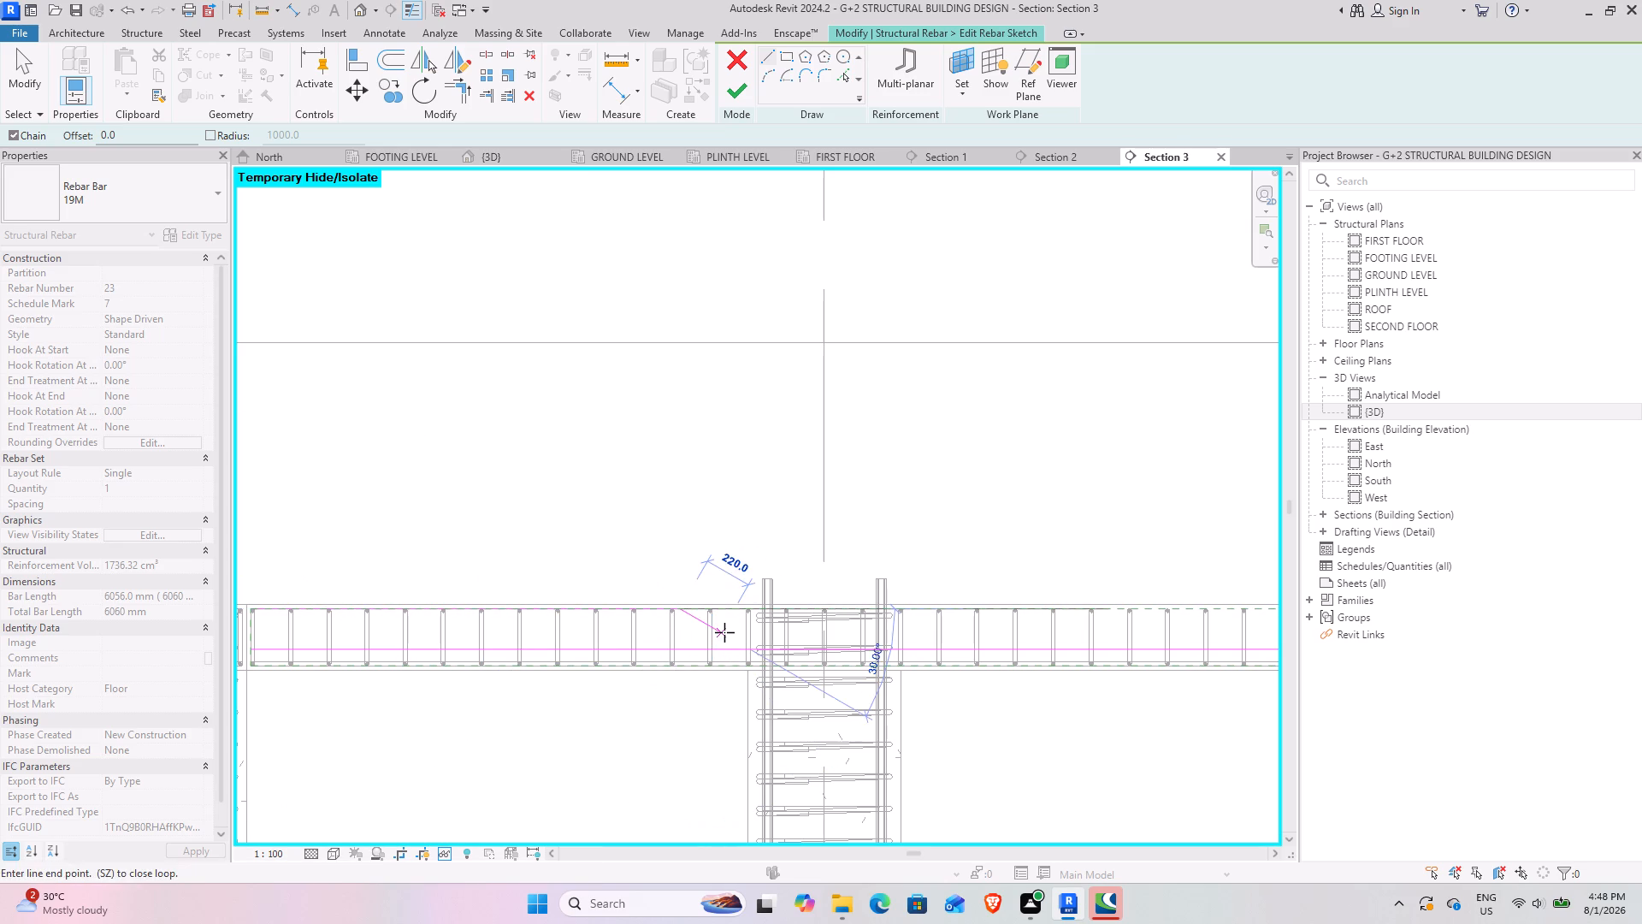
Draw the first sloped leg at about 45° from the top line's end, down to just above the original bar line.
{"action": "scroll", "coordinate": [719, 636], "scroll_direction": "up", "scroll_amount": 7}
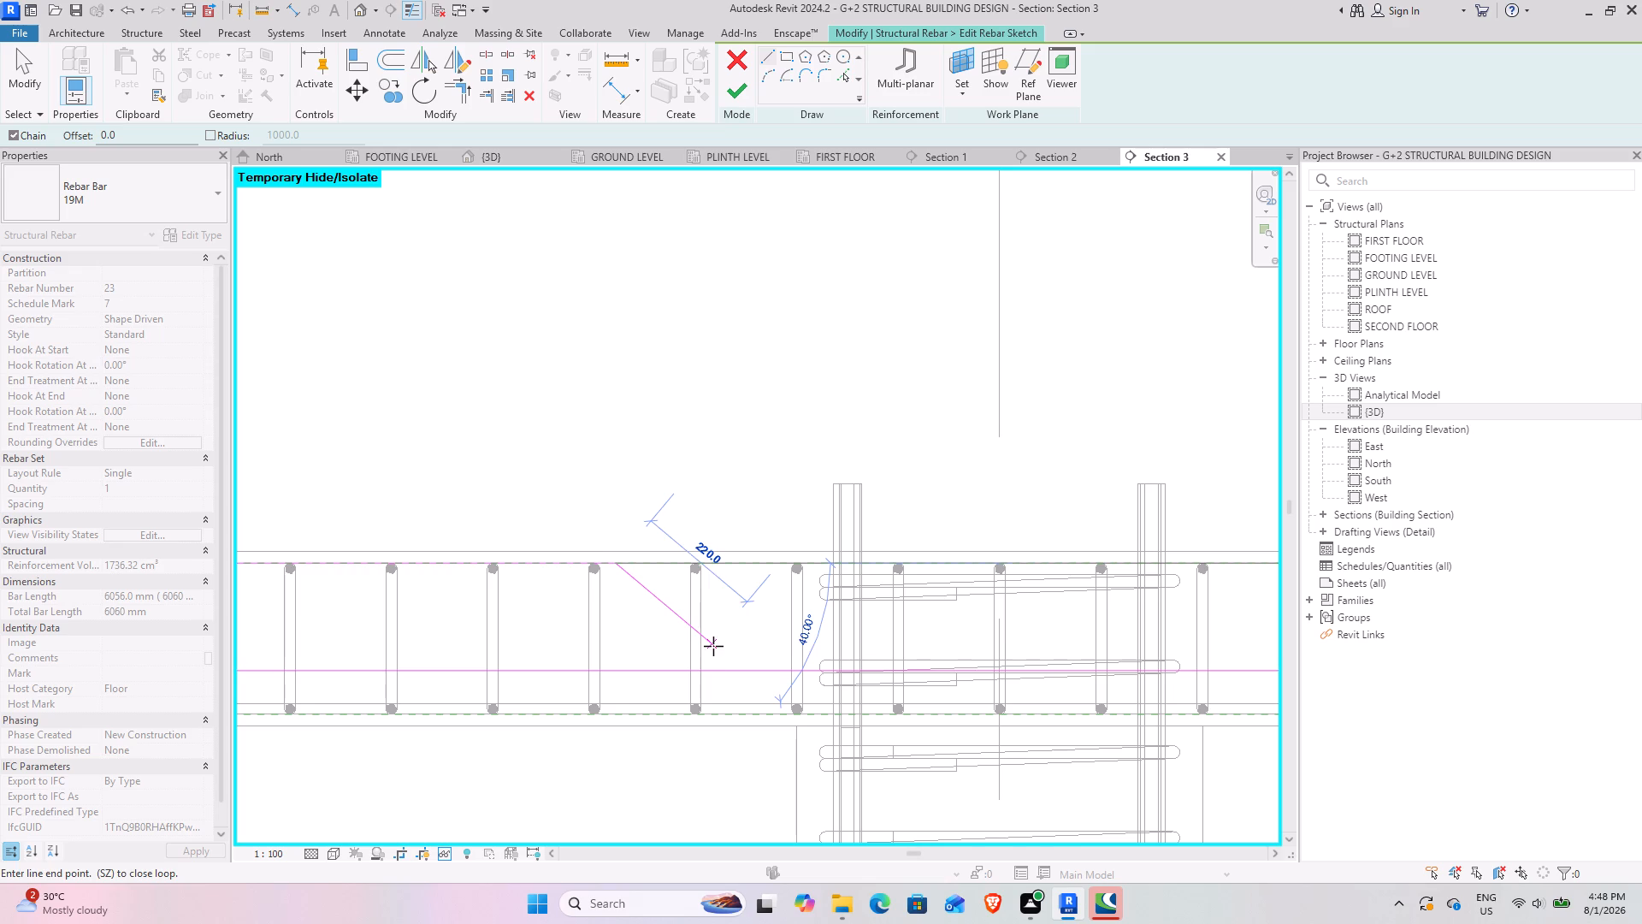
{"action": "left_click", "coordinate": [700, 654]}
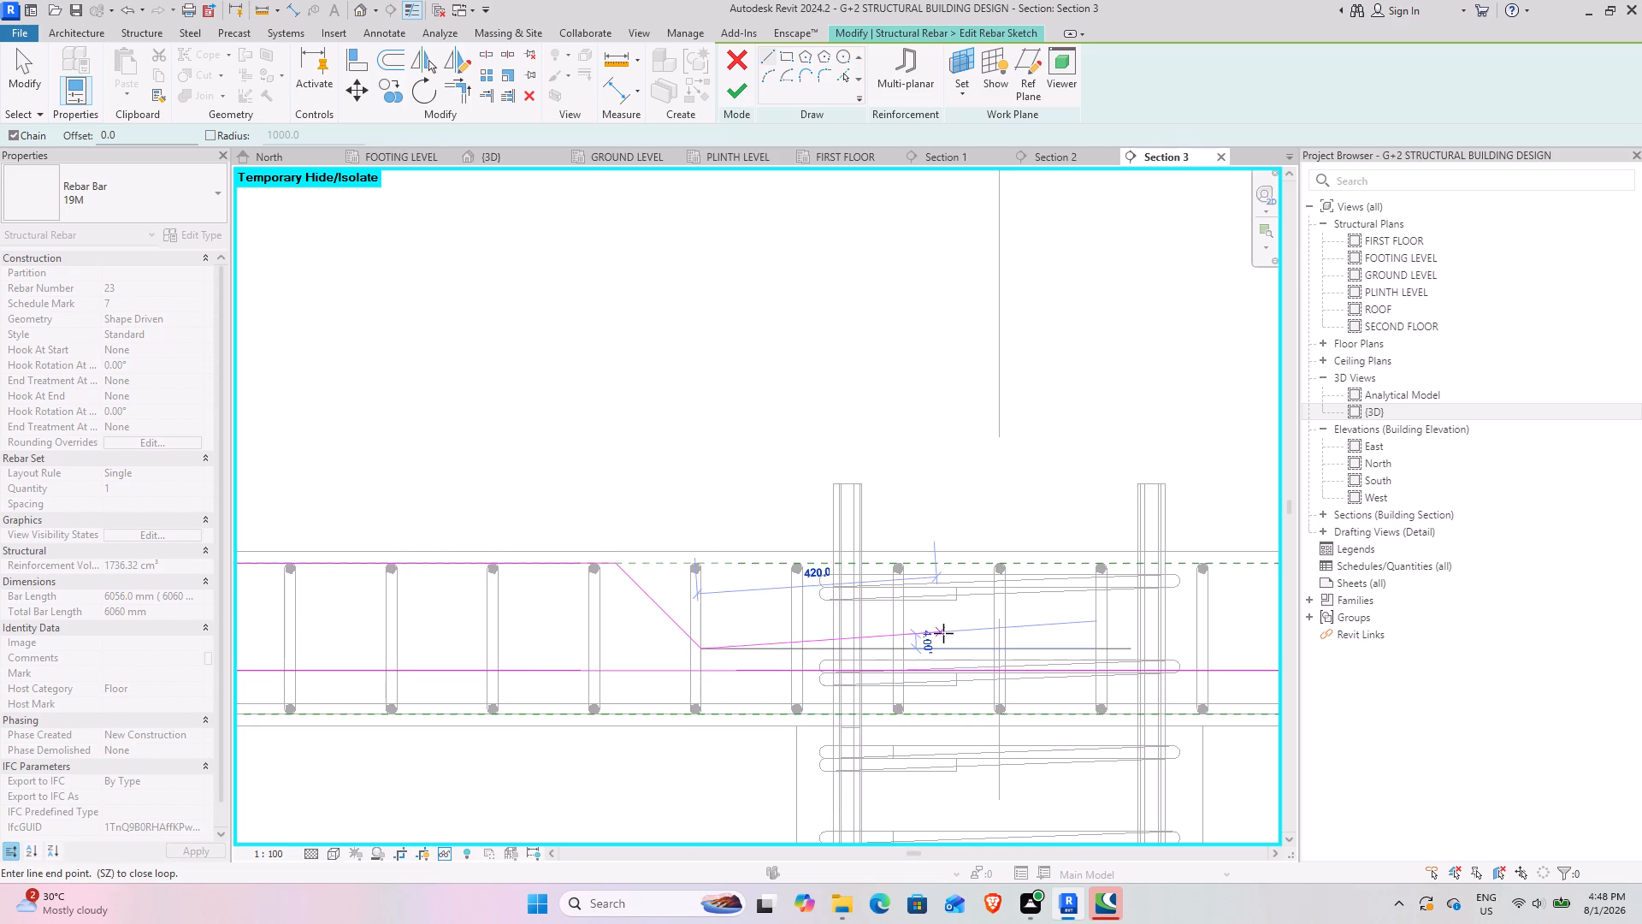
{"action": "key", "text": "Escape"}
Draw a 2000 mm horizontal line along the top cover inward from the slab's right end.
{"action": "scroll", "coordinate": [944, 632], "scroll_direction": "down", "scroll_amount": 4}
{"action": "middle_click_drag", "start_coordinate": [1091, 627], "coordinate": [6, 668]}
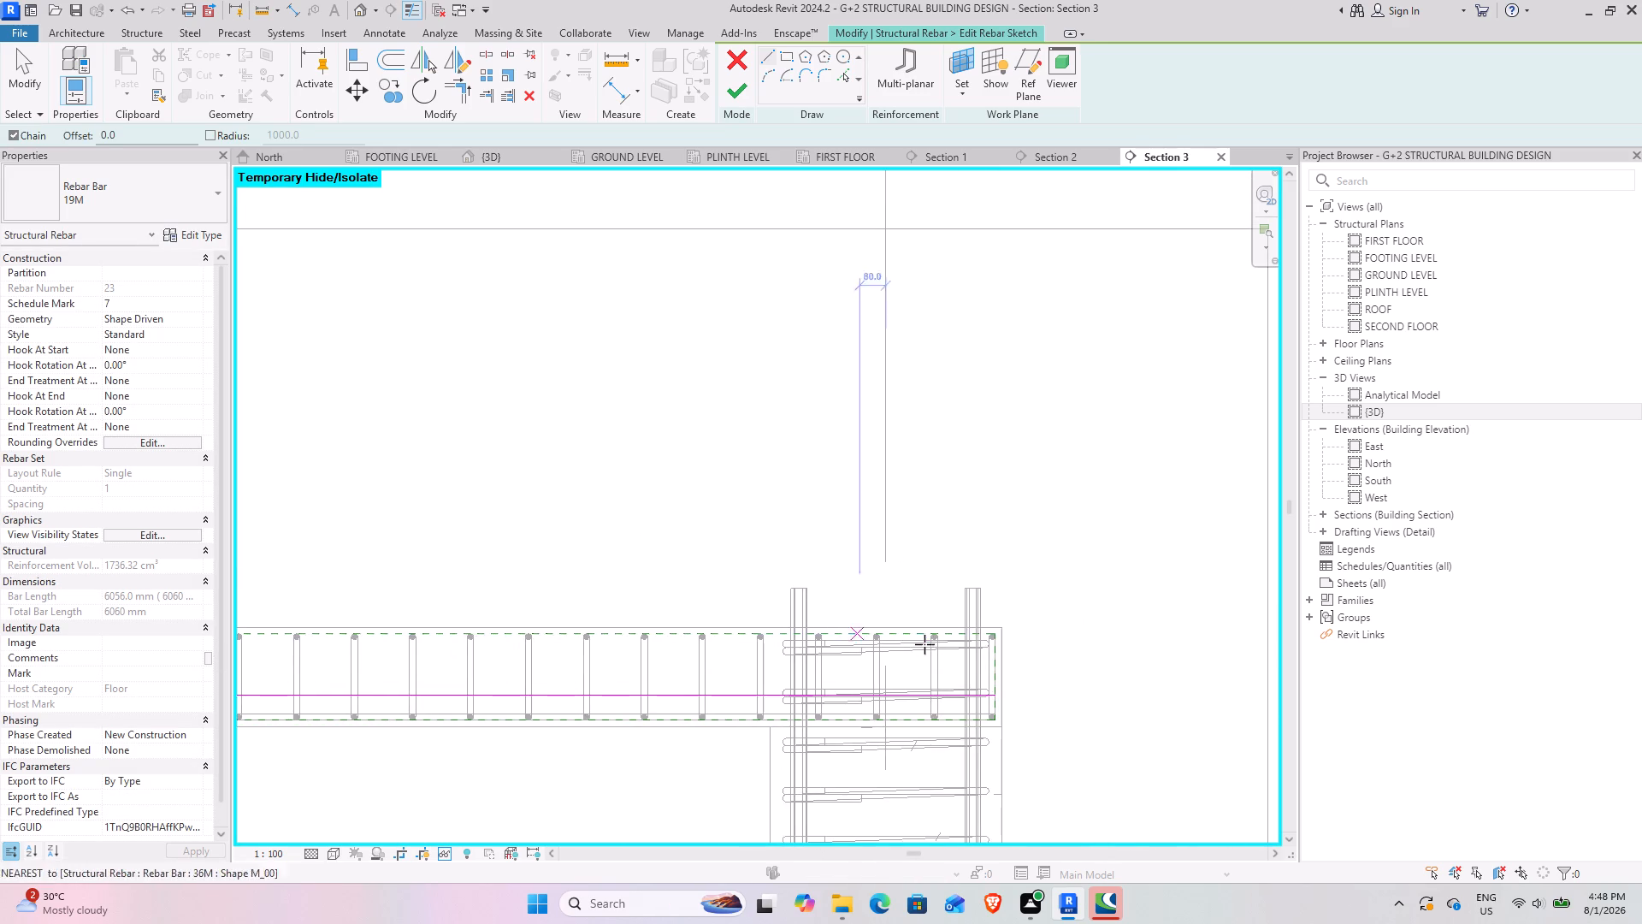
{"action": "scroll", "coordinate": [969, 638], "scroll_direction": "up", "scroll_amount": 7}
{"action": "left_click", "coordinate": [1002, 633]}
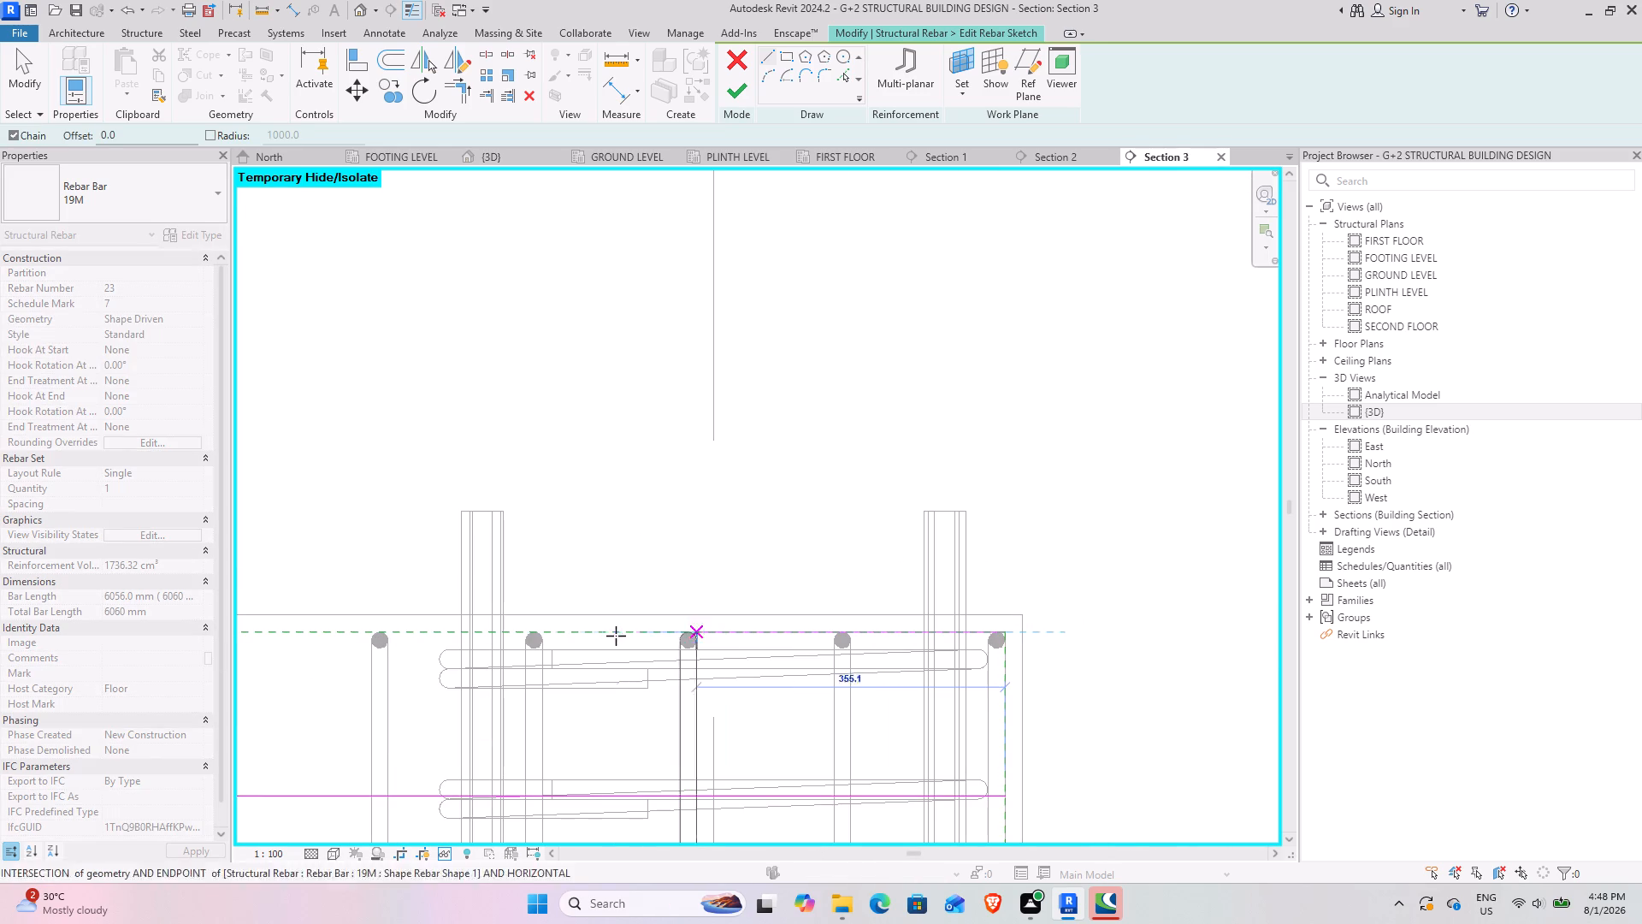
{"action": "type", "text": "2000"}
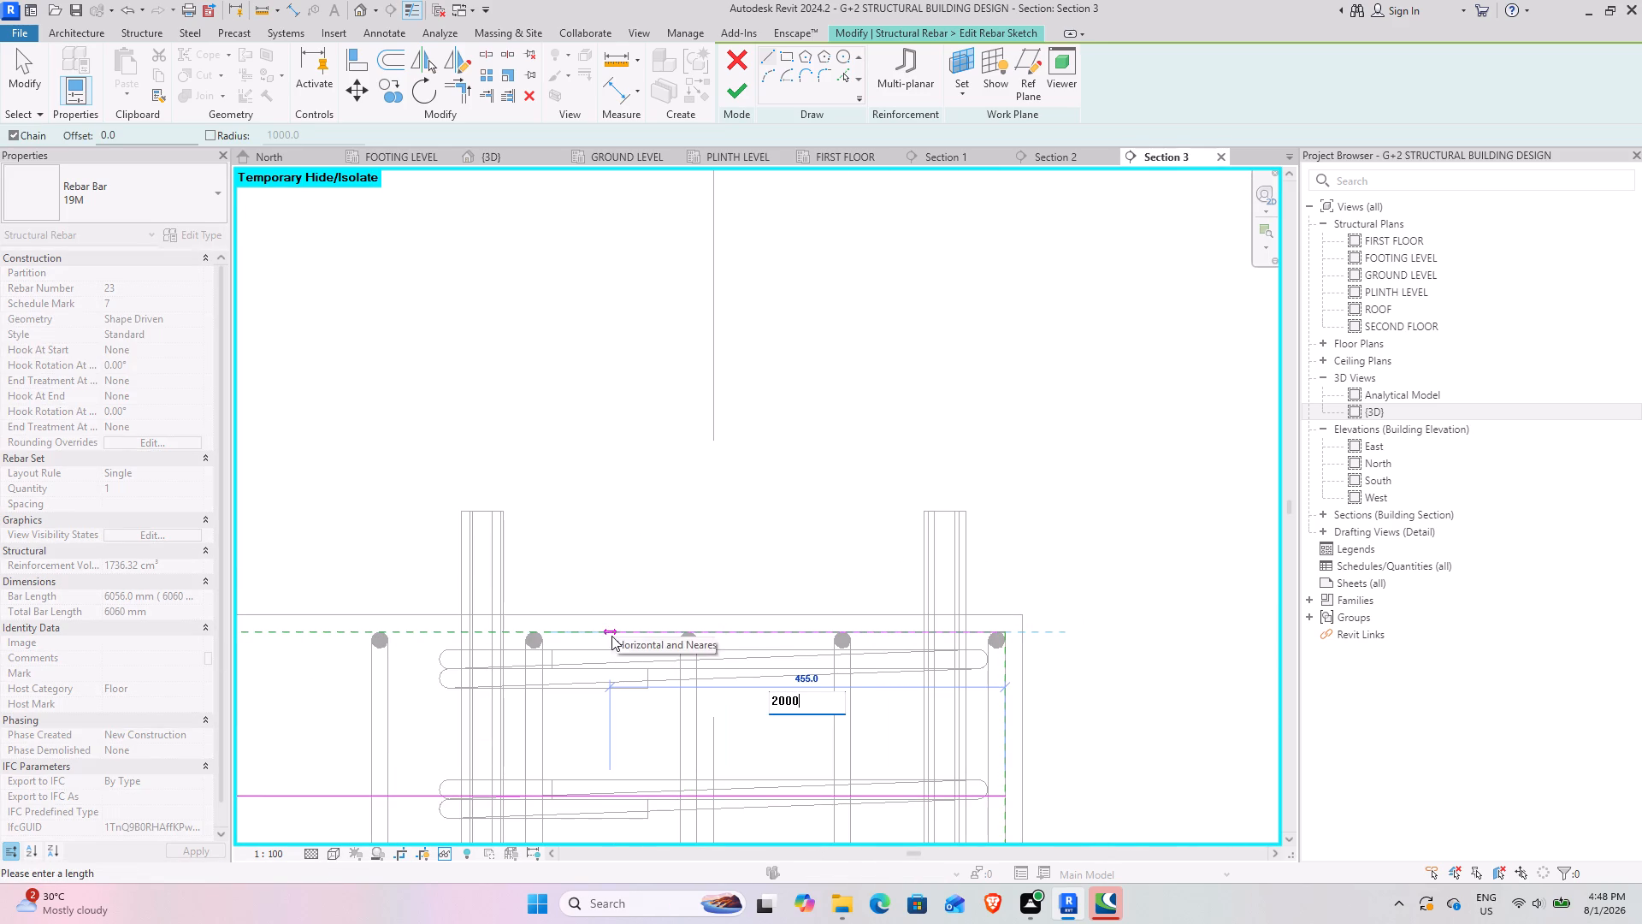
{"action": "key", "text": "Return"}
Draw the second sloped leg, about 140 mm long at 45°, down and inward from the new top line's inner end.
{"action": "scroll", "coordinate": [552, 584], "scroll_direction": "down", "scroll_amount": 3}
{"action": "middle_click_drag", "start_coordinate": [522, 660], "coordinate": [1595, 463]}
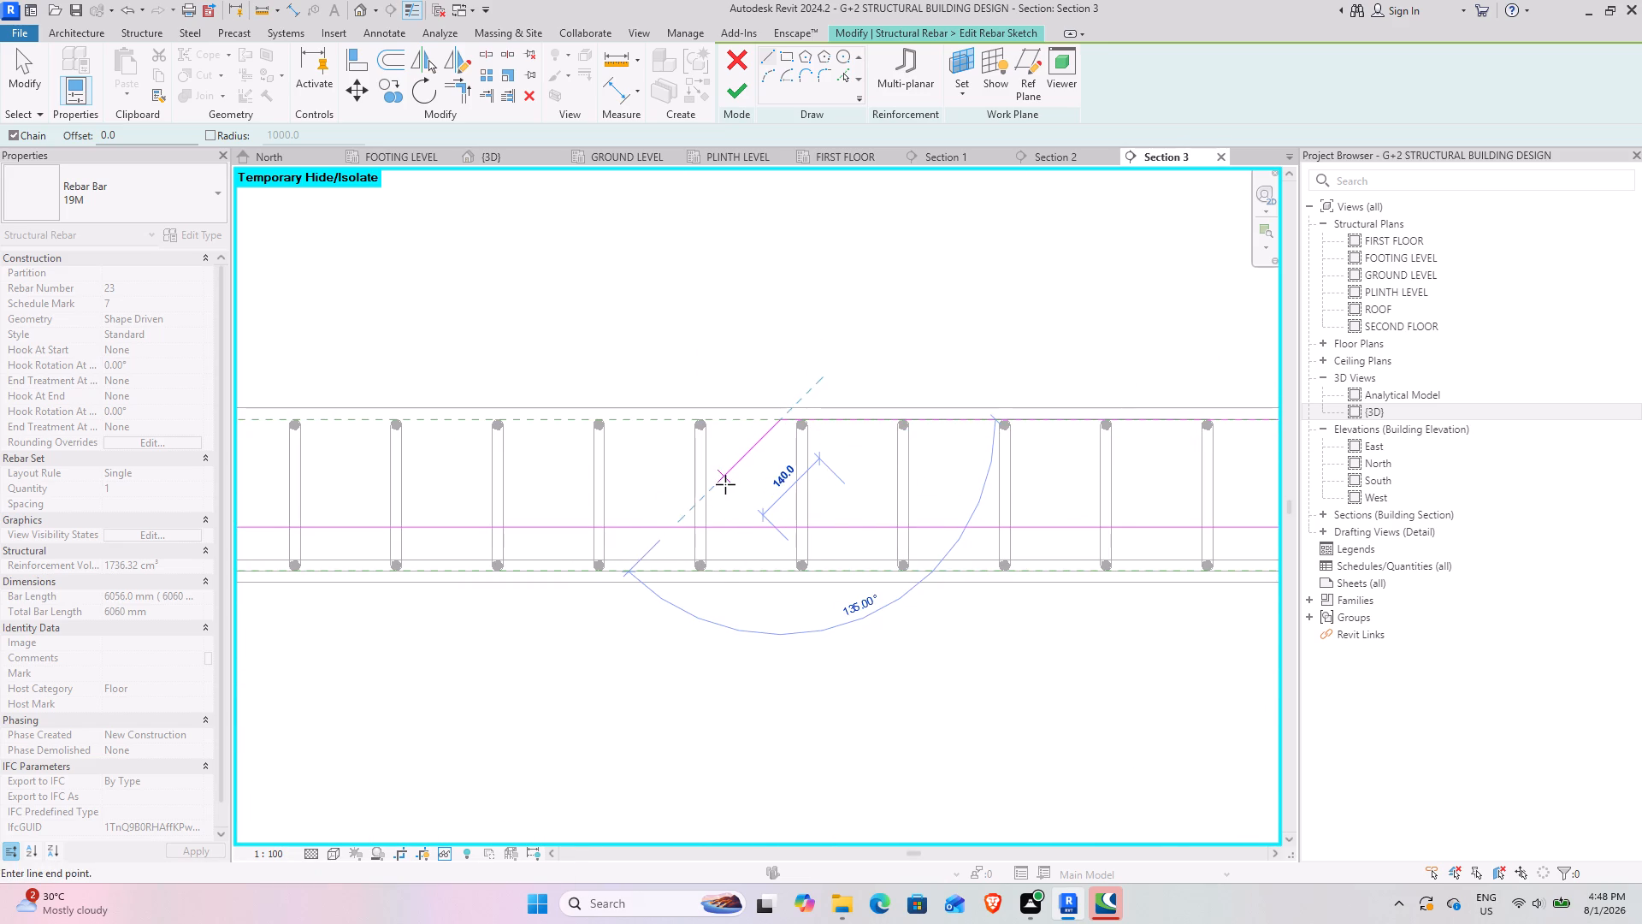
{"action": "left_click", "coordinate": [725, 484]}
Draw the horizontal middle line back to the first sloped leg and trim the two into a clean corner.
{"action": "scroll", "coordinate": [640, 506], "scroll_direction": "down", "scroll_amount": 4}
{"action": "middle_click_drag", "start_coordinate": [551, 525], "coordinate": [1225, 534]}
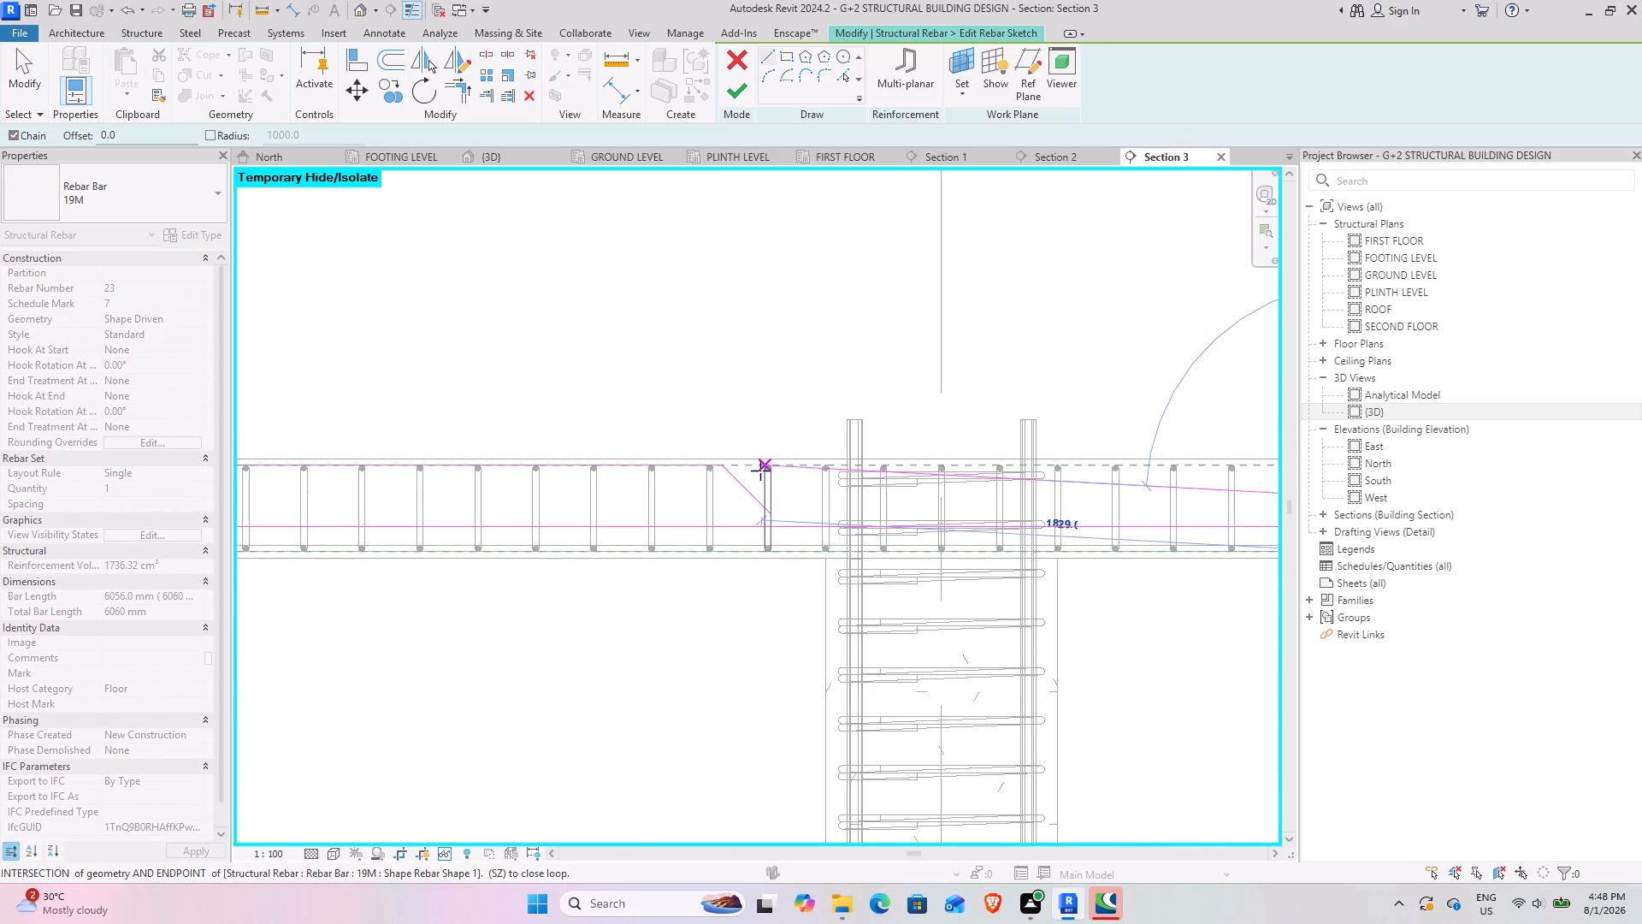
{"action": "left_click", "coordinate": [754, 495]}
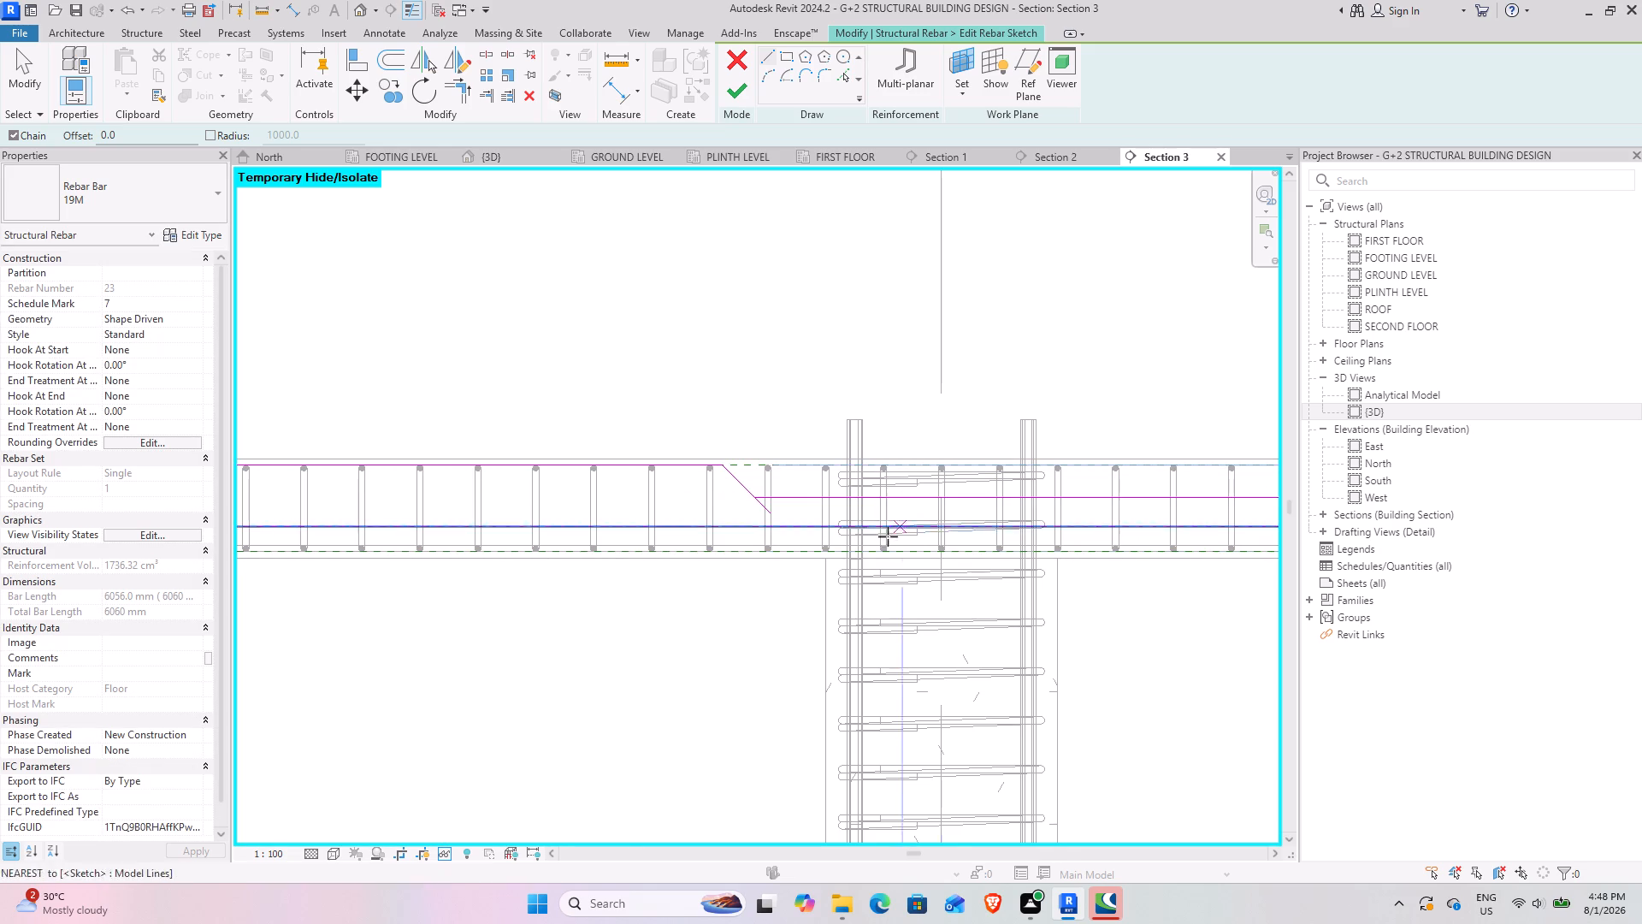
{"action": "left_click", "coordinate": [458, 87]}
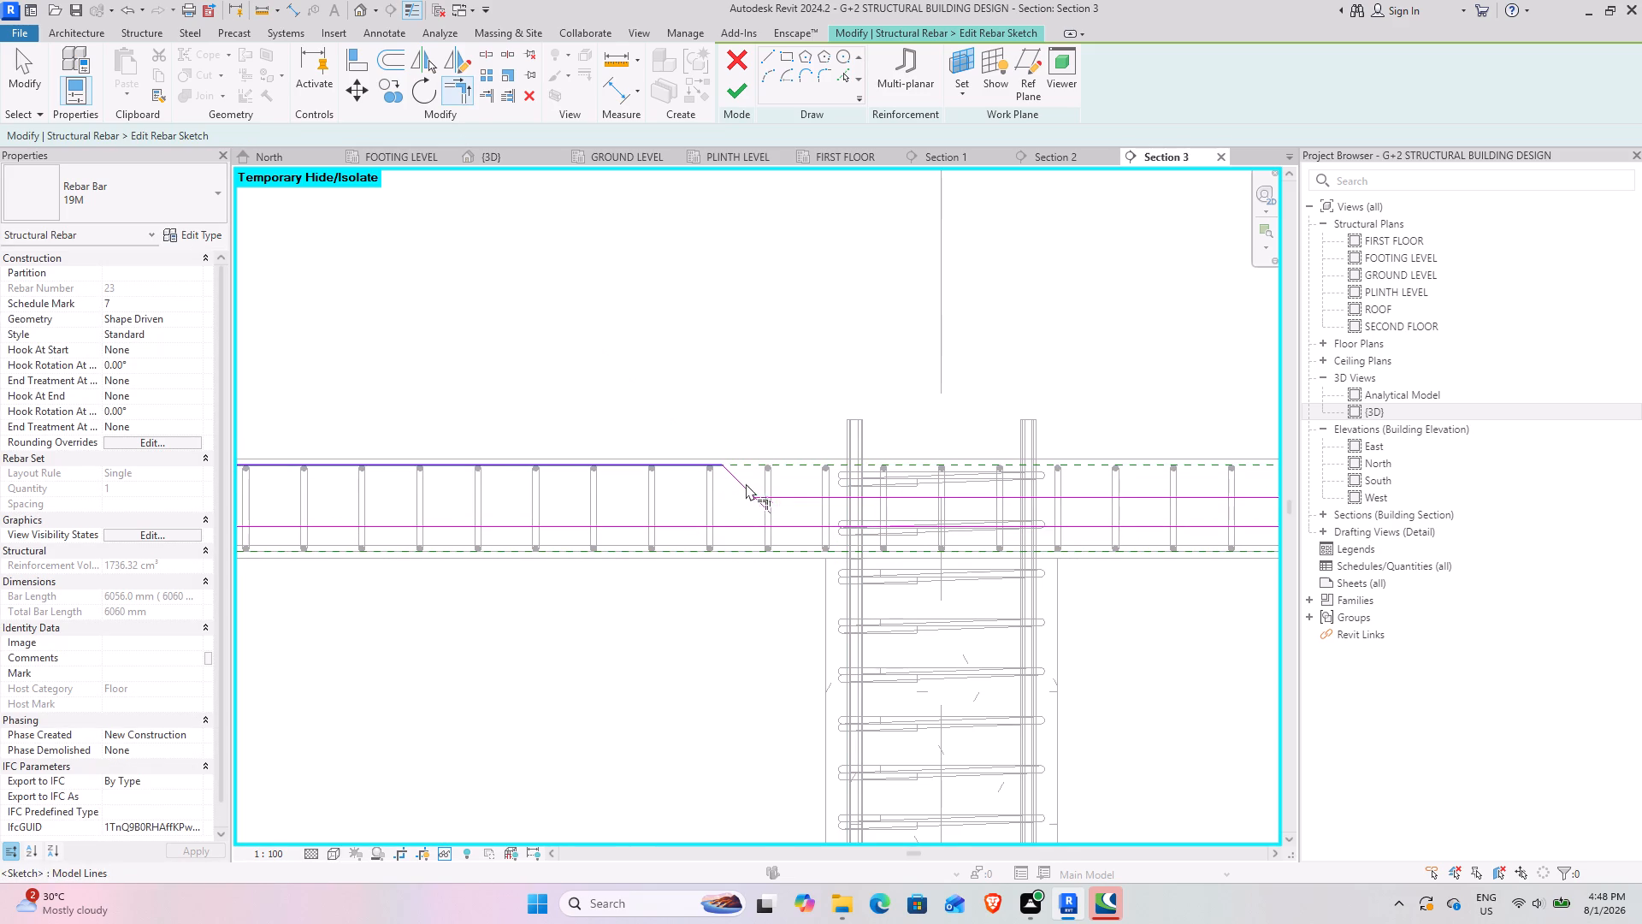
{"action": "left_click", "coordinate": [740, 489]}
{"action": "left_click", "coordinate": [793, 495]}
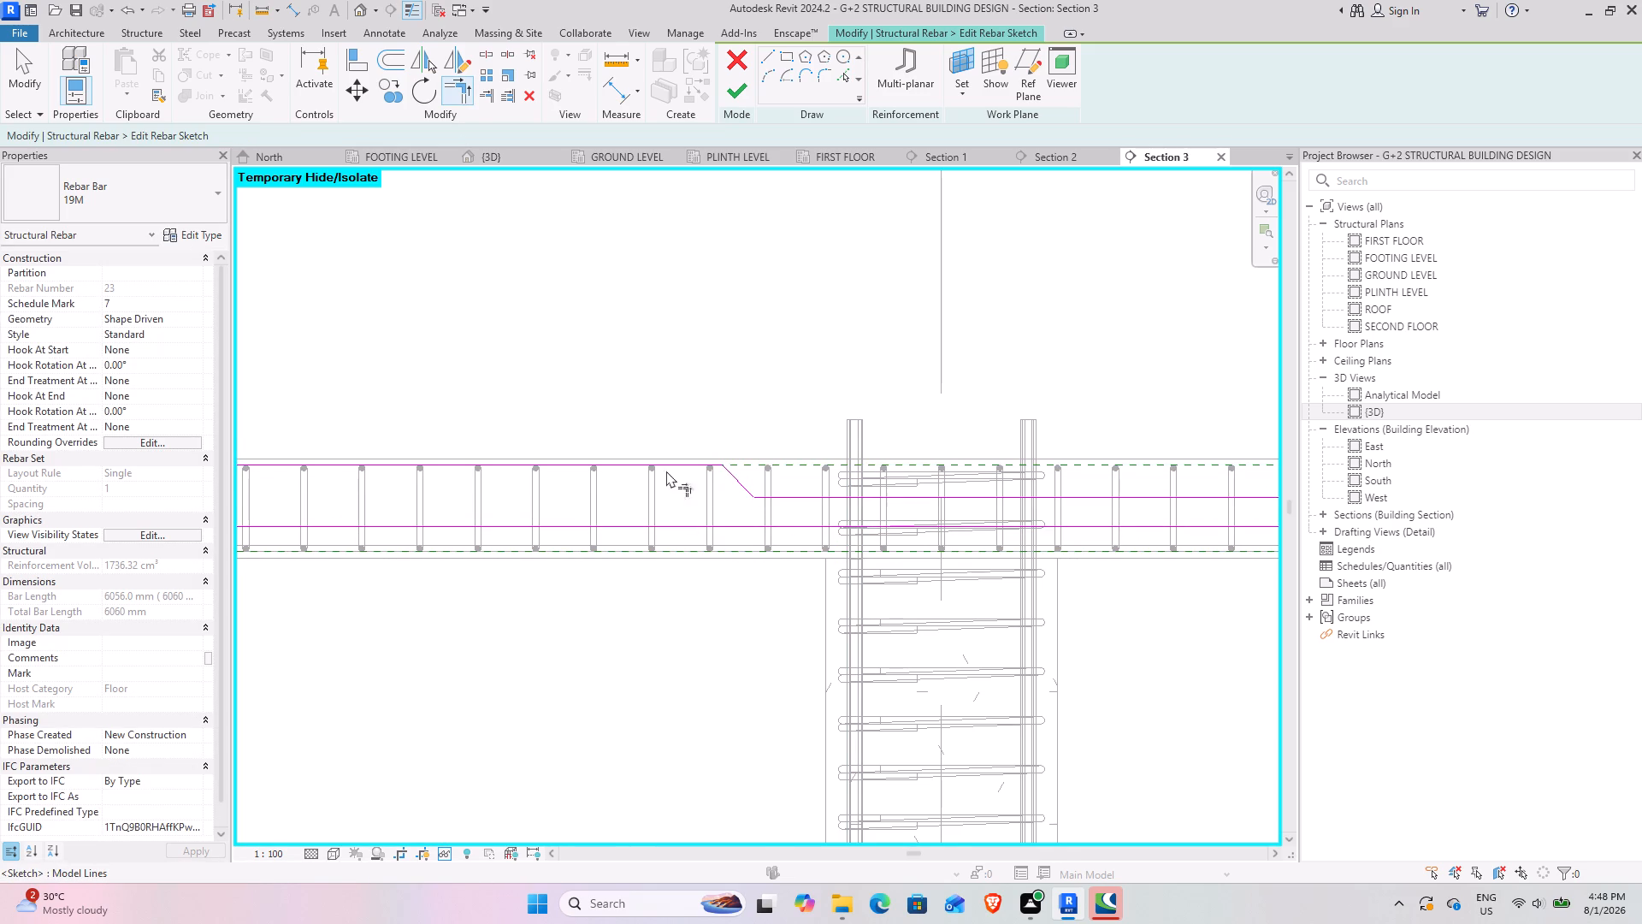
{"action": "key", "text": "Escape"}
Delete the original straight bar line and try to finish the rebar sketch.
{"action": "left_click", "coordinate": [673, 522]}
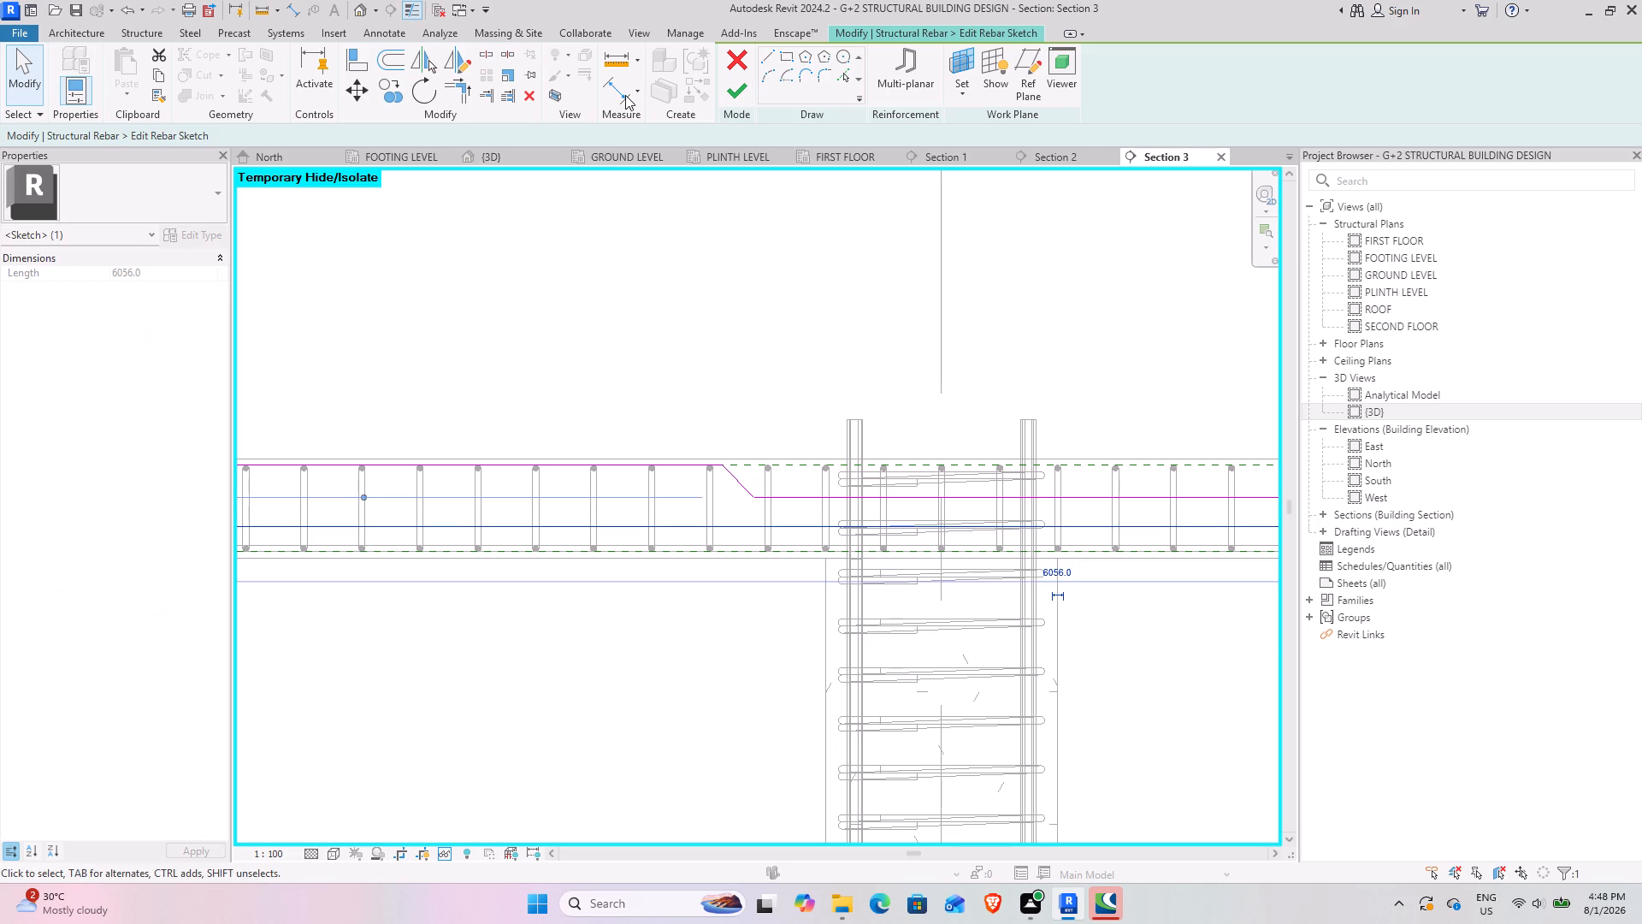
{"action": "left_click", "coordinate": [537, 95]}
{"action": "left_click", "coordinate": [726, 87]}
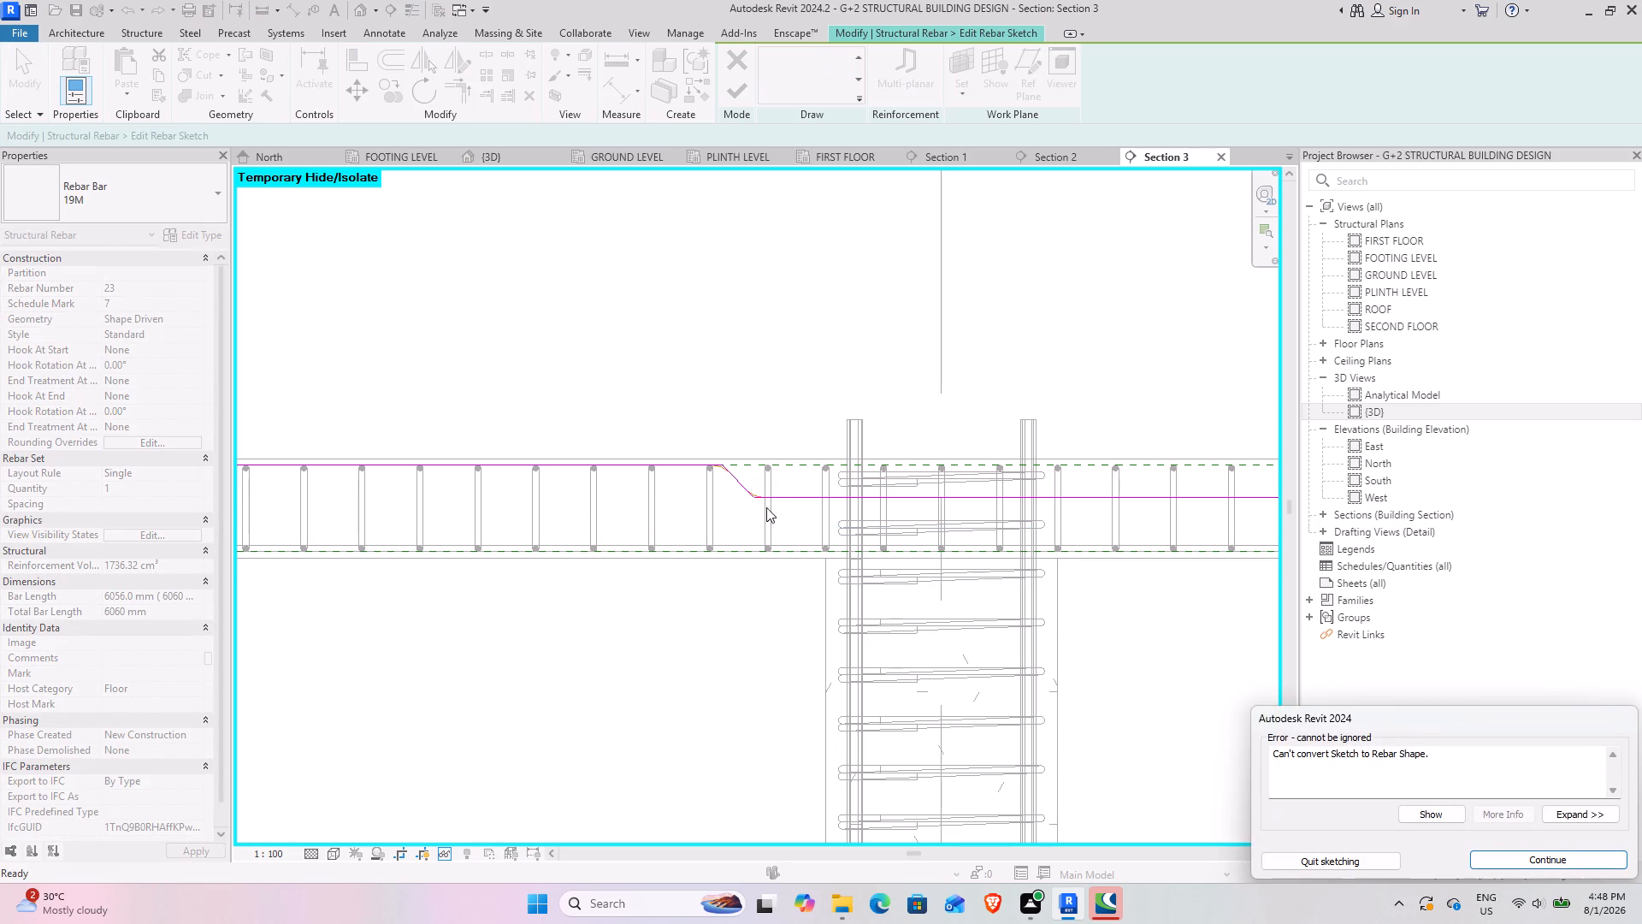
{"action": "left_click", "coordinate": [1551, 850]}
Delete the 200 mm line segment at the slab's left end of the top cover line.
{"action": "scroll", "coordinate": [980, 648], "scroll_direction": "down", "scroll_amount": 4}
{"action": "middle_click_drag", "start_coordinate": [1008, 641], "coordinate": [844, 633]}
{"action": "scroll", "coordinate": [276, 514], "scroll_direction": "up", "scroll_amount": 7}
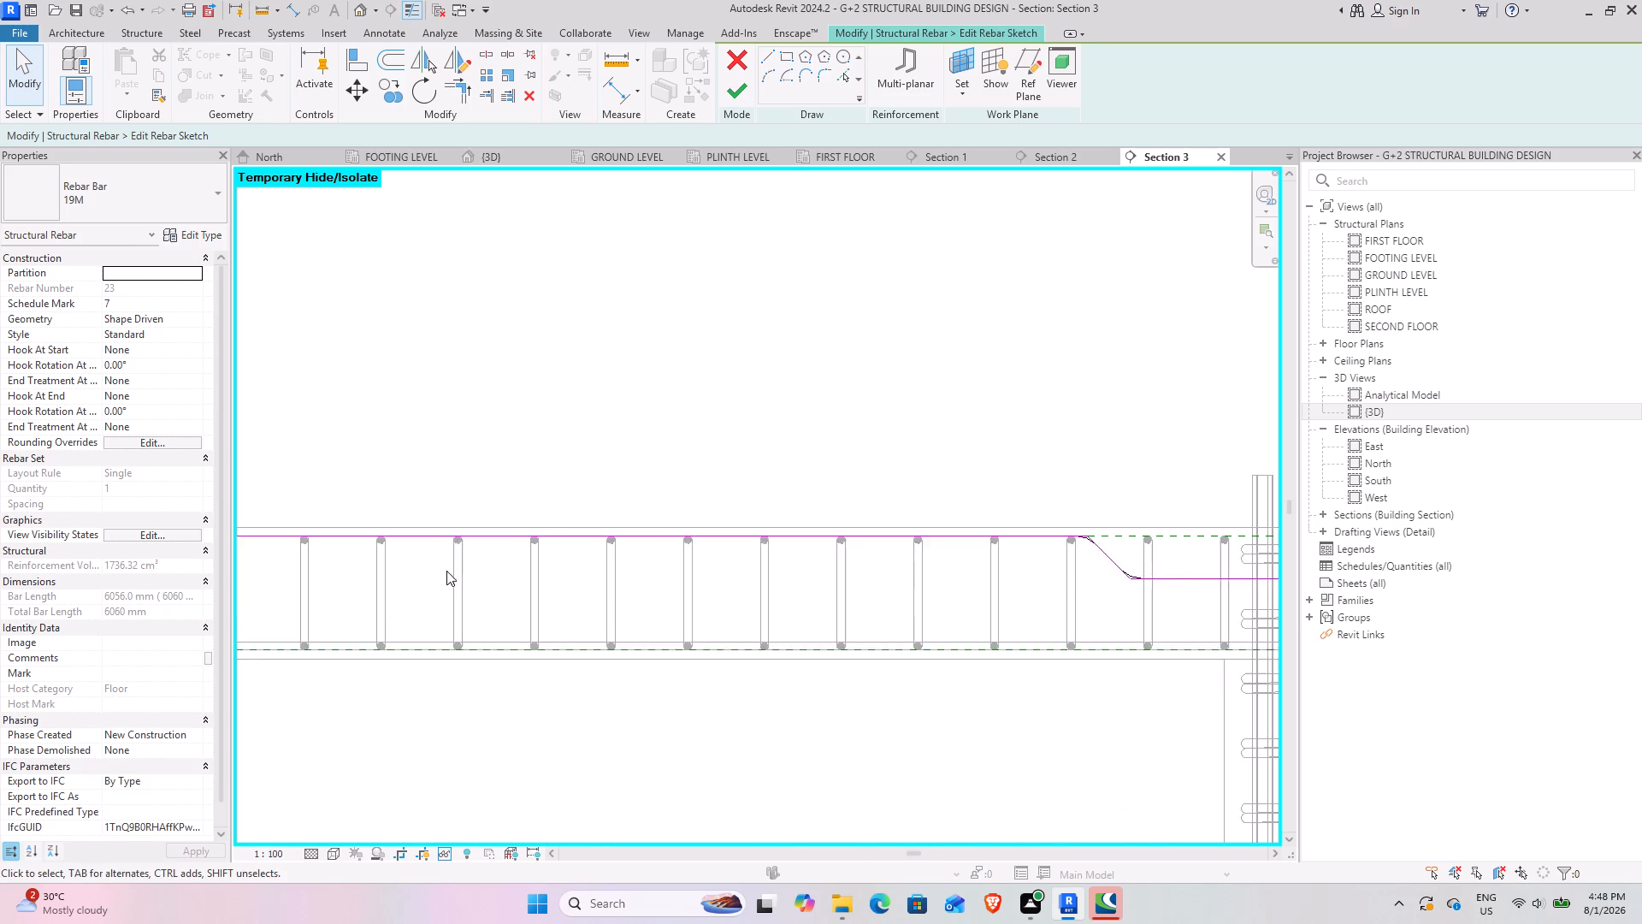
{"action": "scroll", "coordinate": [446, 571], "scroll_direction": "up", "scroll_amount": 5}
{"action": "middle_click_drag", "start_coordinate": [456, 590], "coordinate": [901, 612]}
{"action": "scroll", "coordinate": [877, 604], "scroll_direction": "down", "scroll_amount": 7}
{"action": "middle_click_drag", "start_coordinate": [858, 605], "coordinate": [783, 605]}
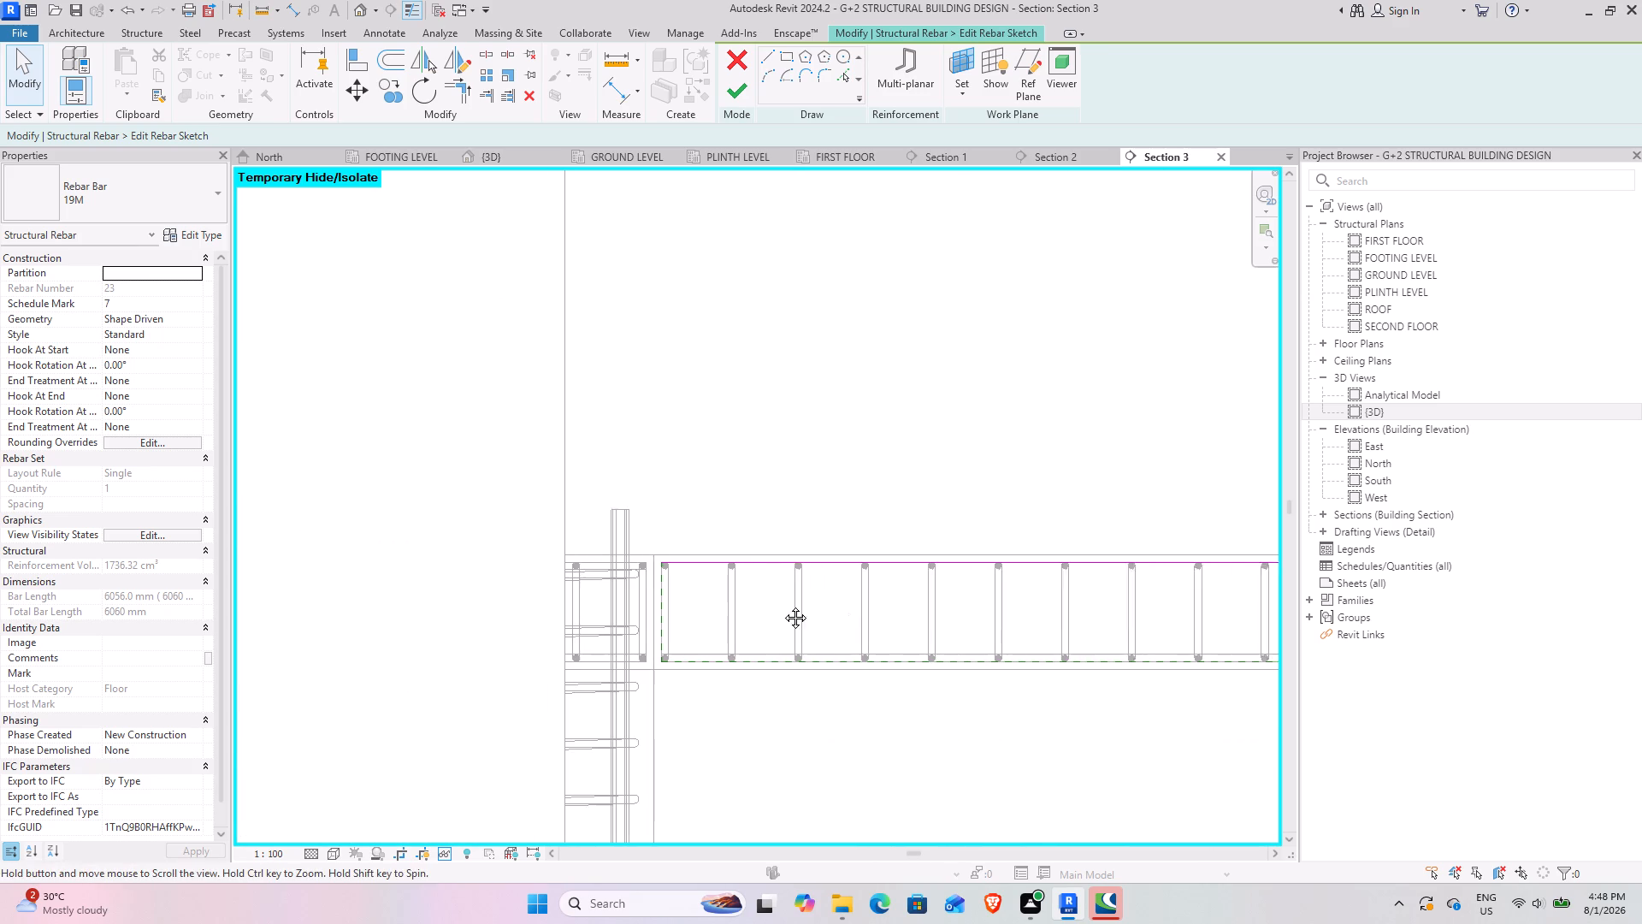
{"action": "middle_click_drag", "start_coordinate": [783, 605], "coordinate": [663, 621]}
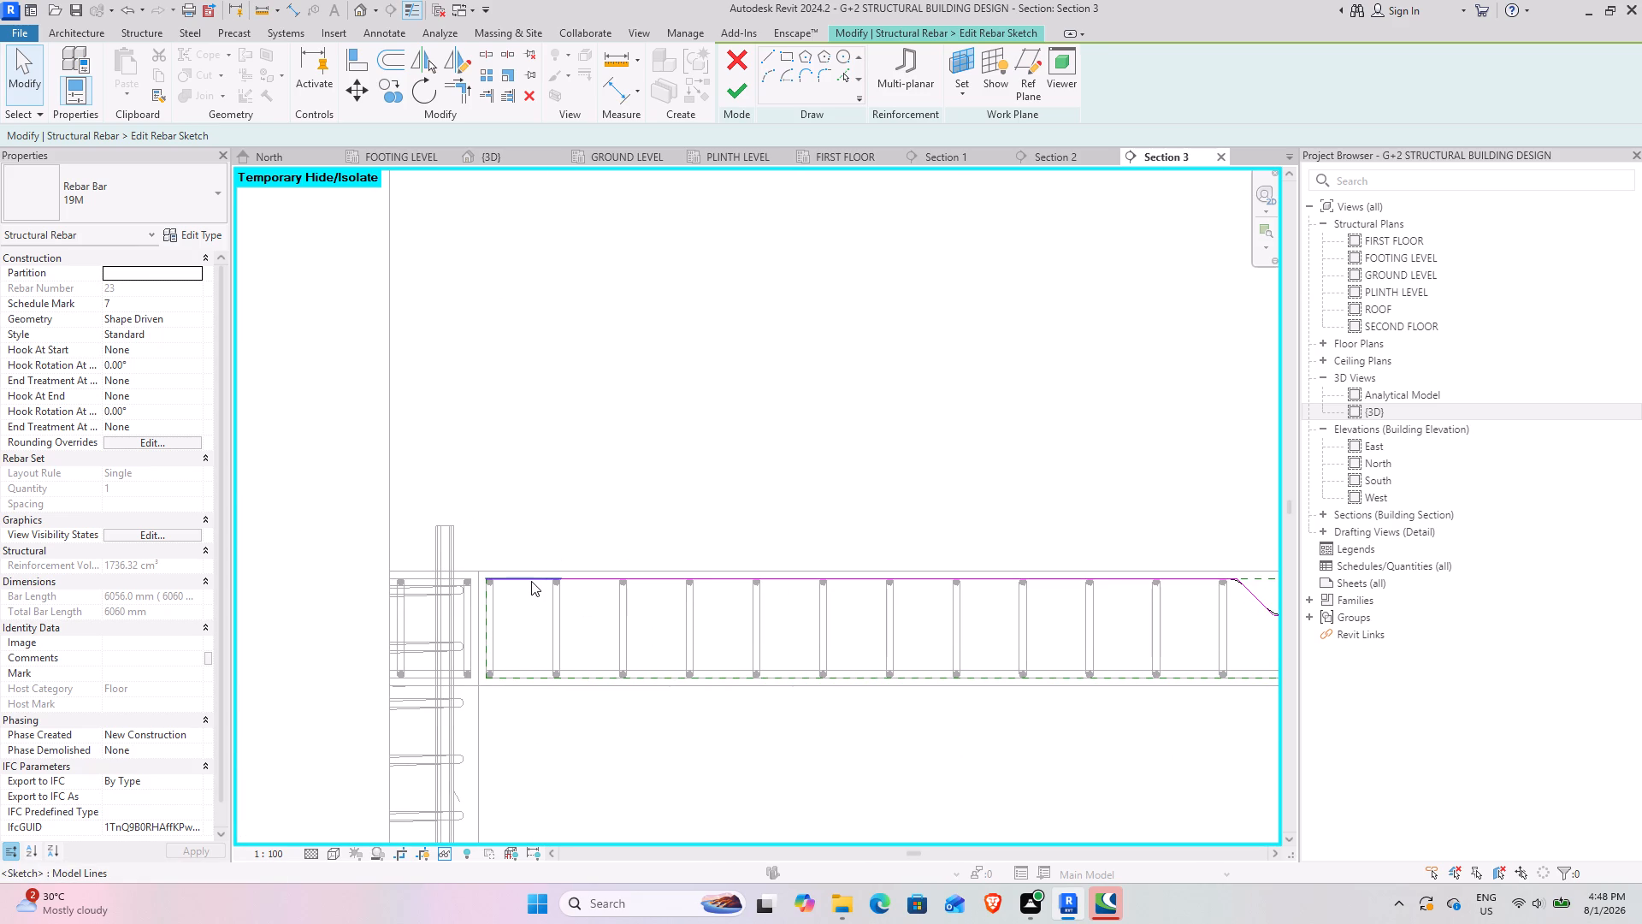
{"action": "left_click", "coordinate": [531, 581]}
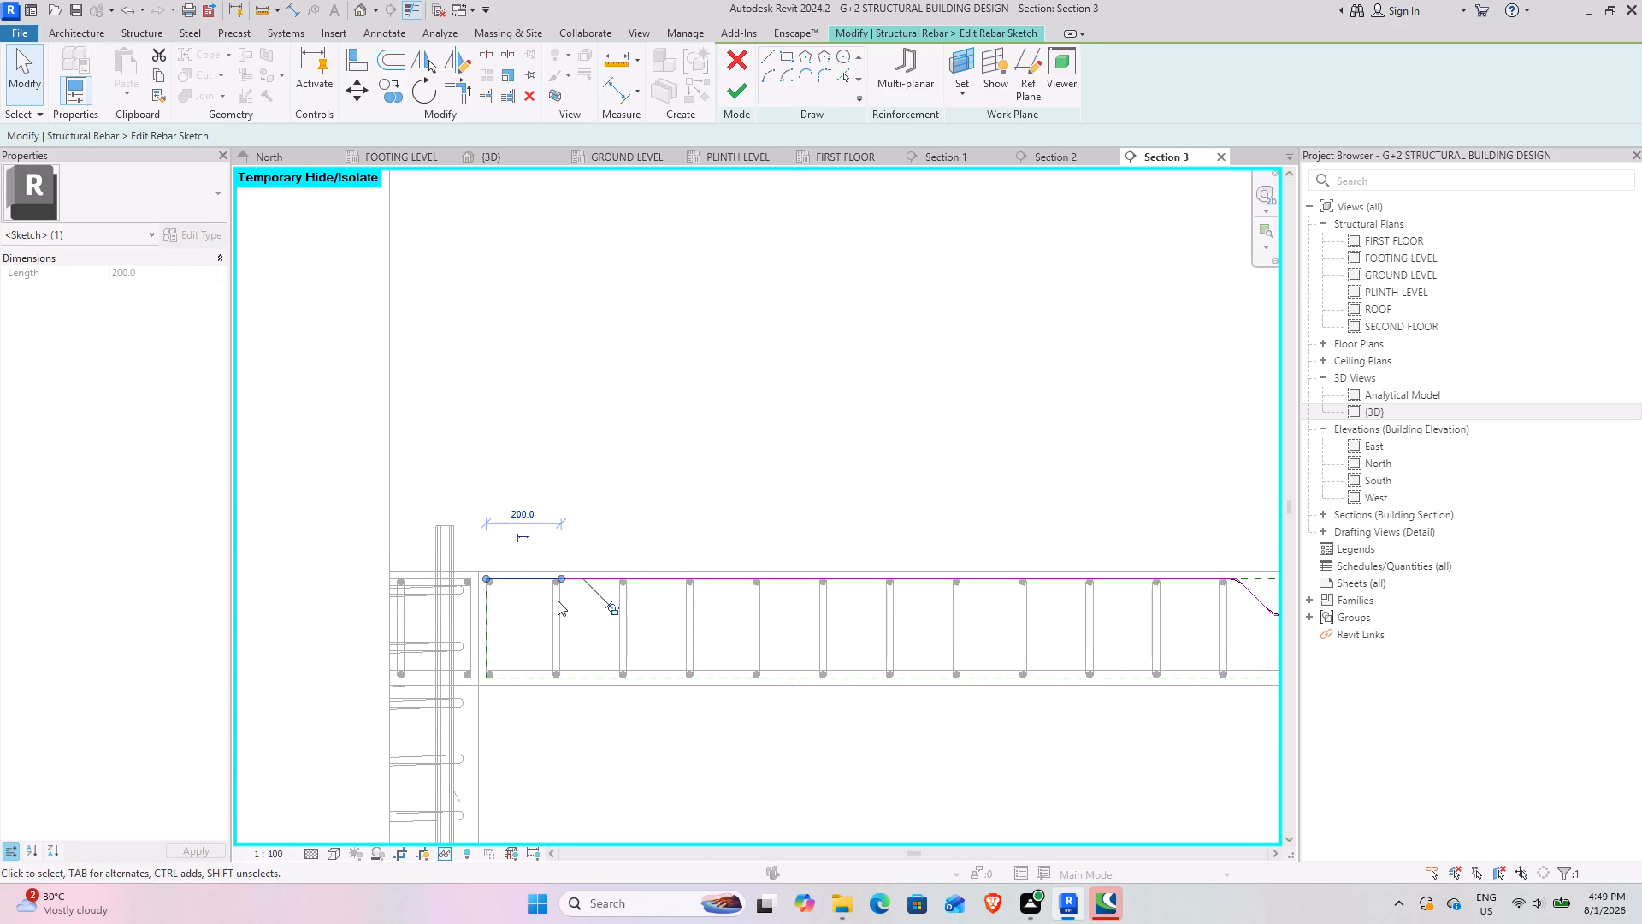
{"action": "left_click", "coordinate": [535, 104]}
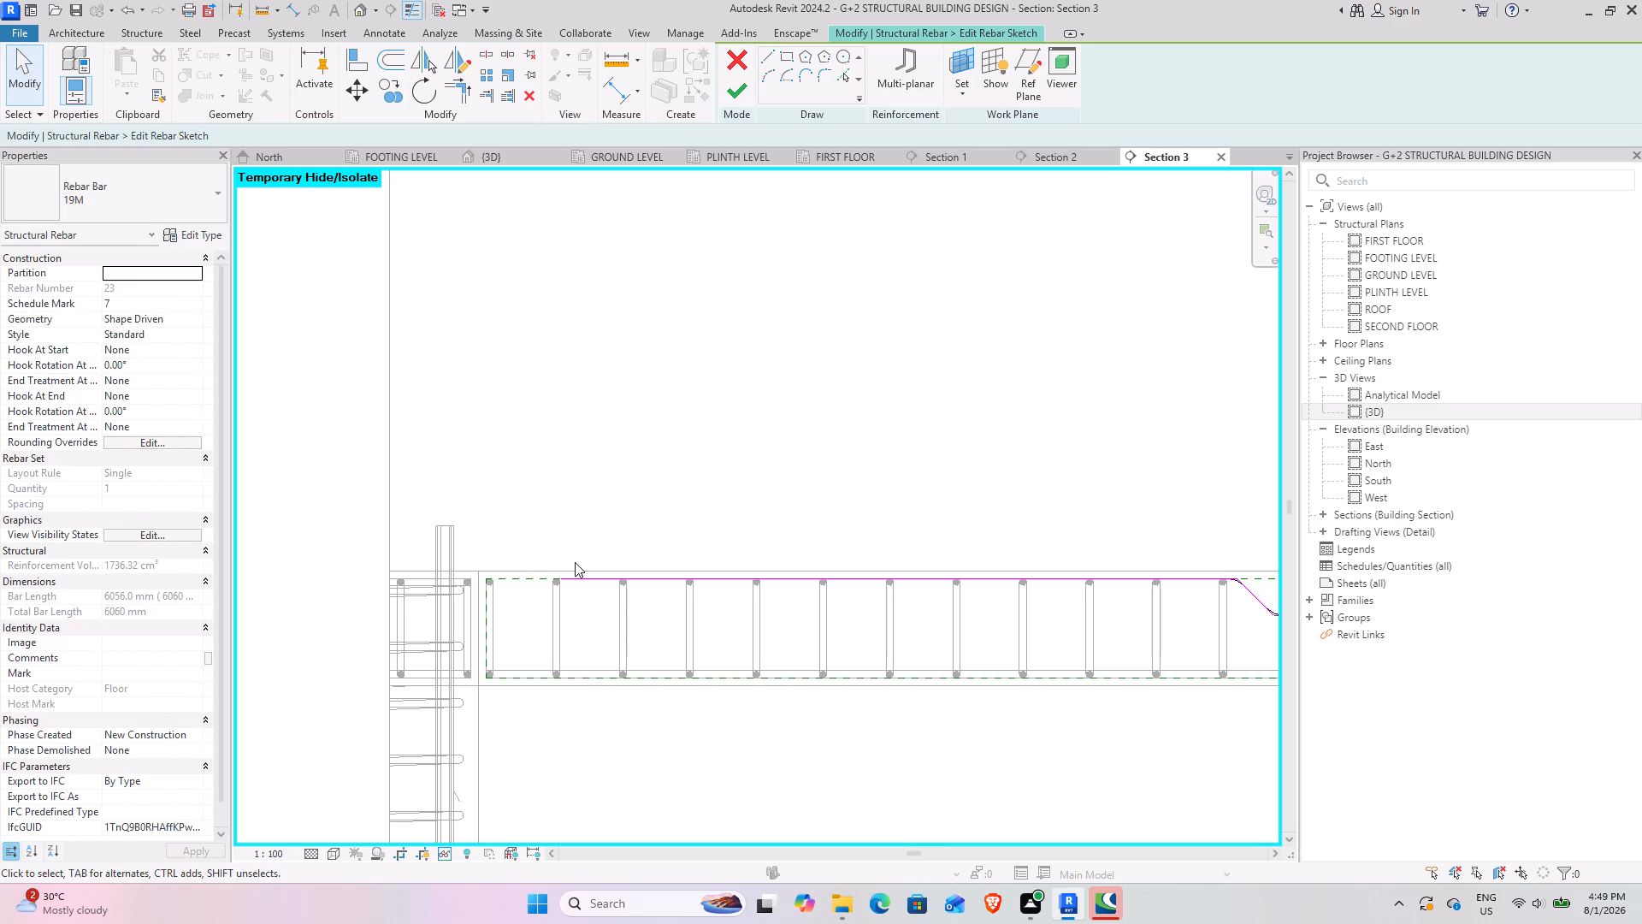
Stretch the 1800 mm top line to the slab's left cover end, making it 2000 mm, and finish the sketch.
{"action": "left_click", "coordinate": [576, 586]}
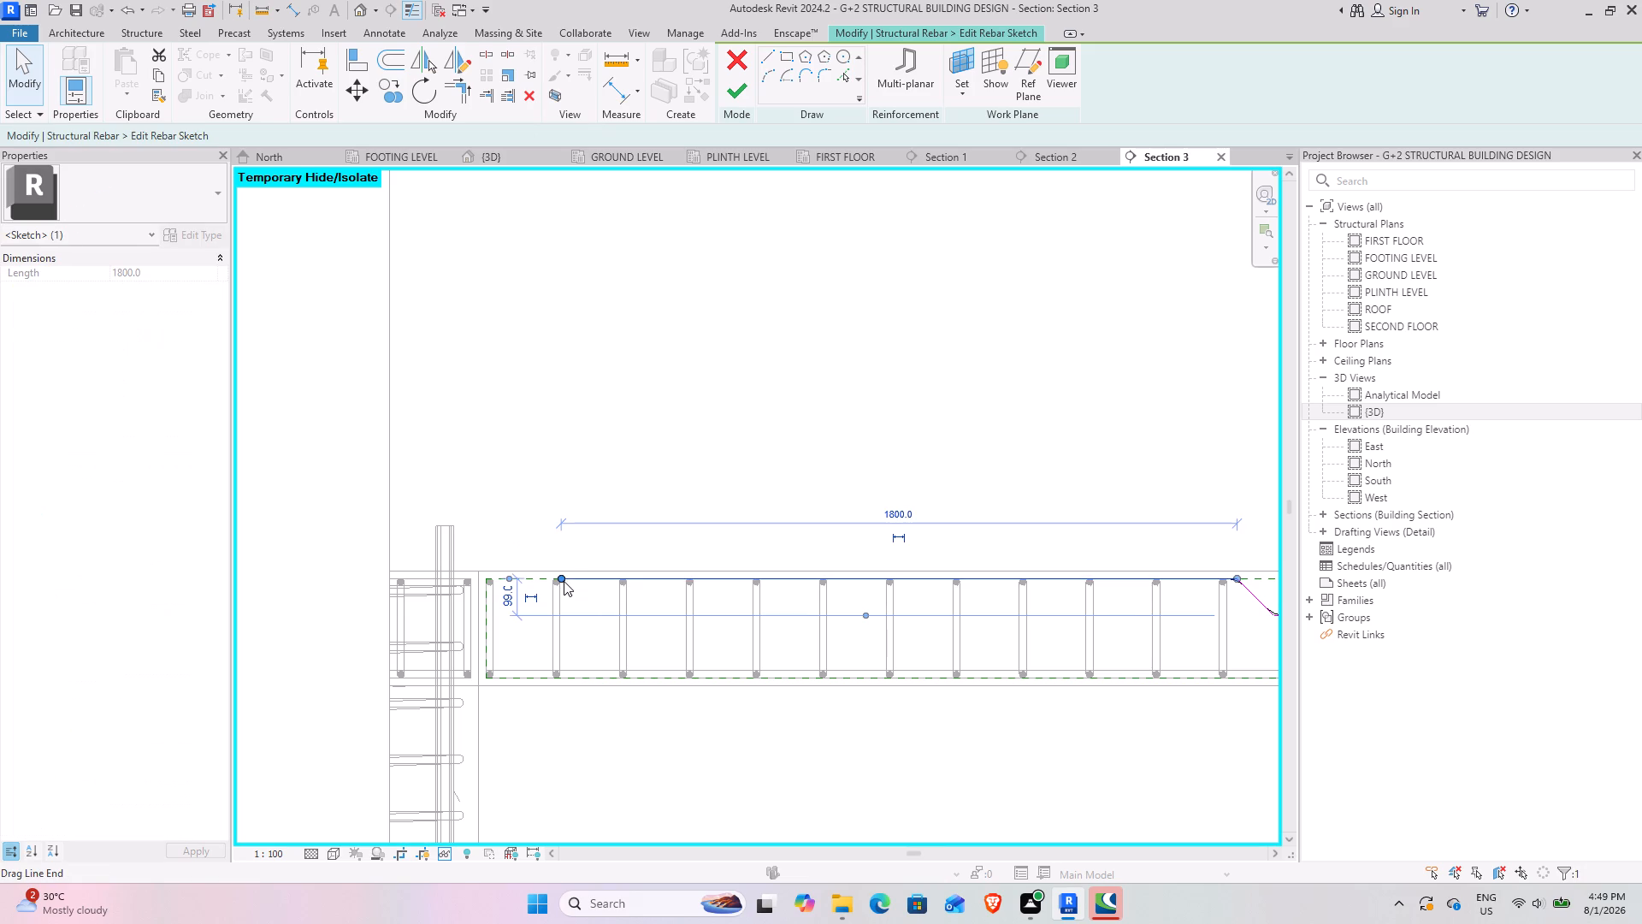
{"action": "left_click_drag", "start_coordinate": [558, 578], "coordinate": [449, 577]}
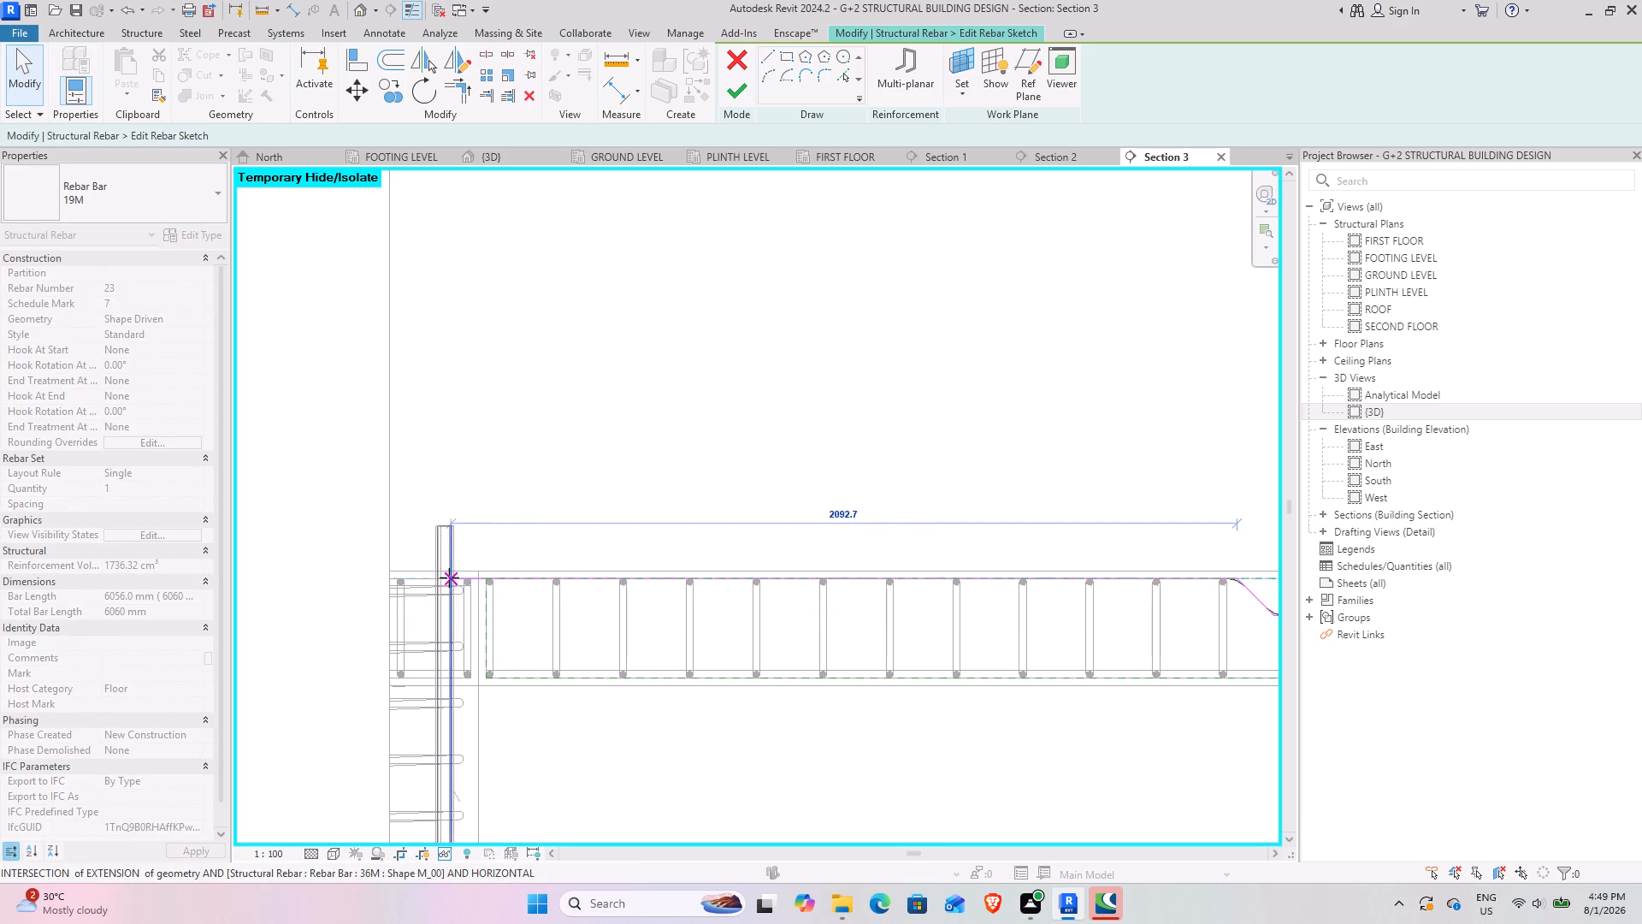
{"action": "left_click_drag", "start_coordinate": [449, 577], "coordinate": [487, 577]}
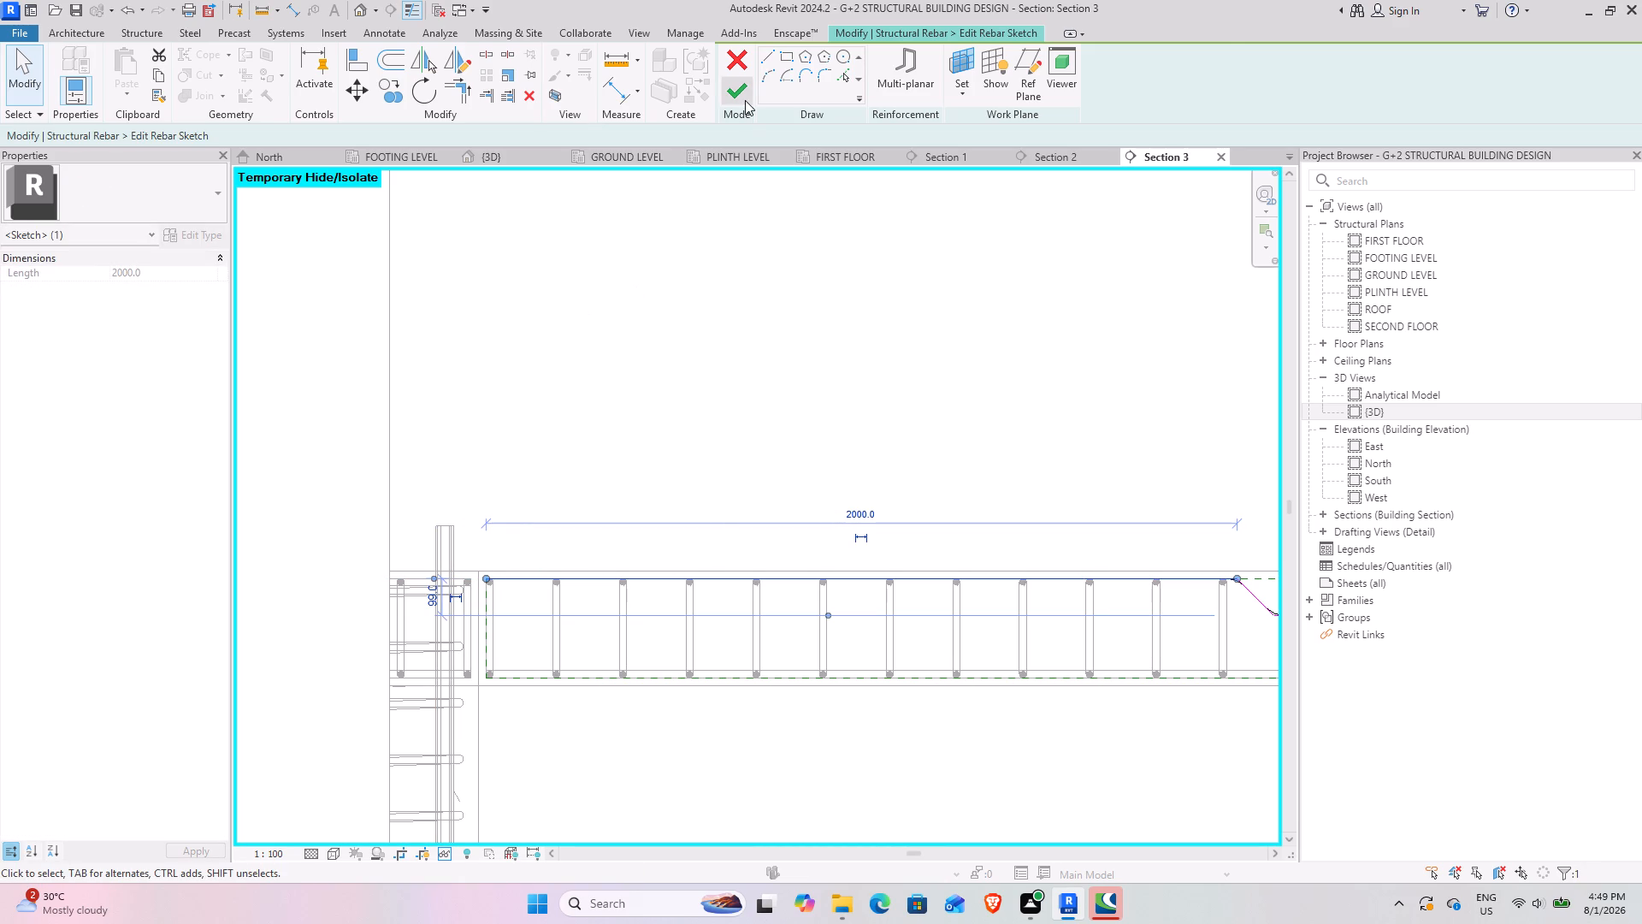
{"action": "left_click", "coordinate": [745, 100]}
Lower the cranked bar's middle portion to the slab's bottom cover, lengthening the sloped legs to about 360 mm.
{"action": "scroll", "coordinate": [960, 695], "scroll_direction": "down", "scroll_amount": 4}
{"action": "middle_click_drag", "start_coordinate": [1108, 681], "coordinate": [517, 651]}
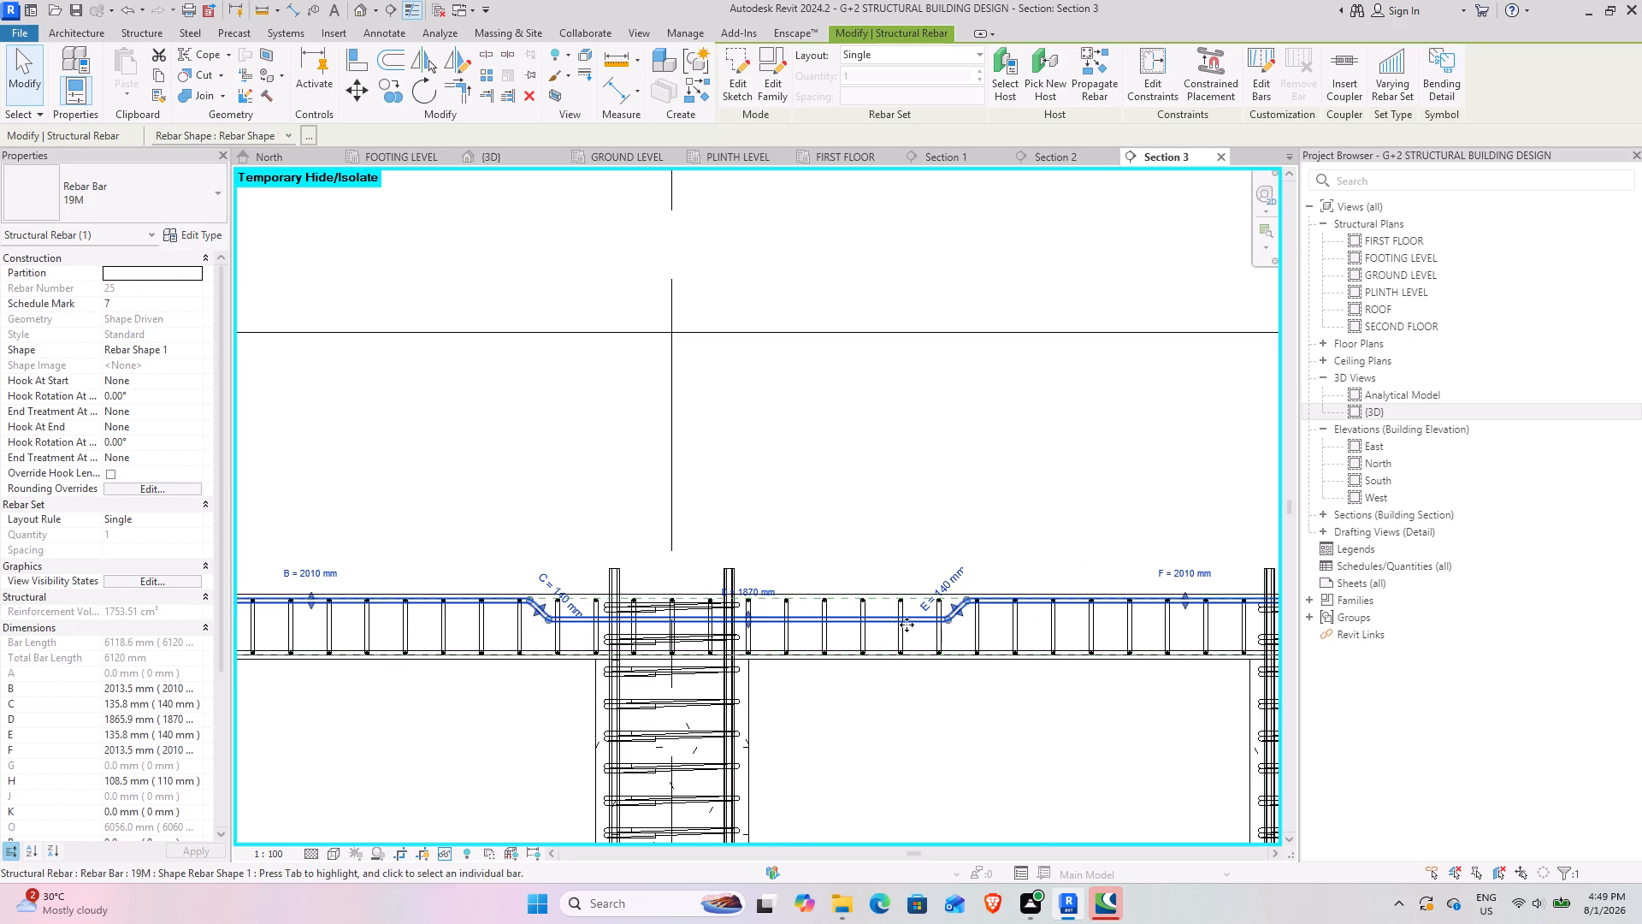
{"action": "scroll", "coordinate": [966, 631], "scroll_direction": "up", "scroll_amount": 9}
{"action": "left_click_drag", "start_coordinate": [918, 595], "coordinate": [913, 672]}
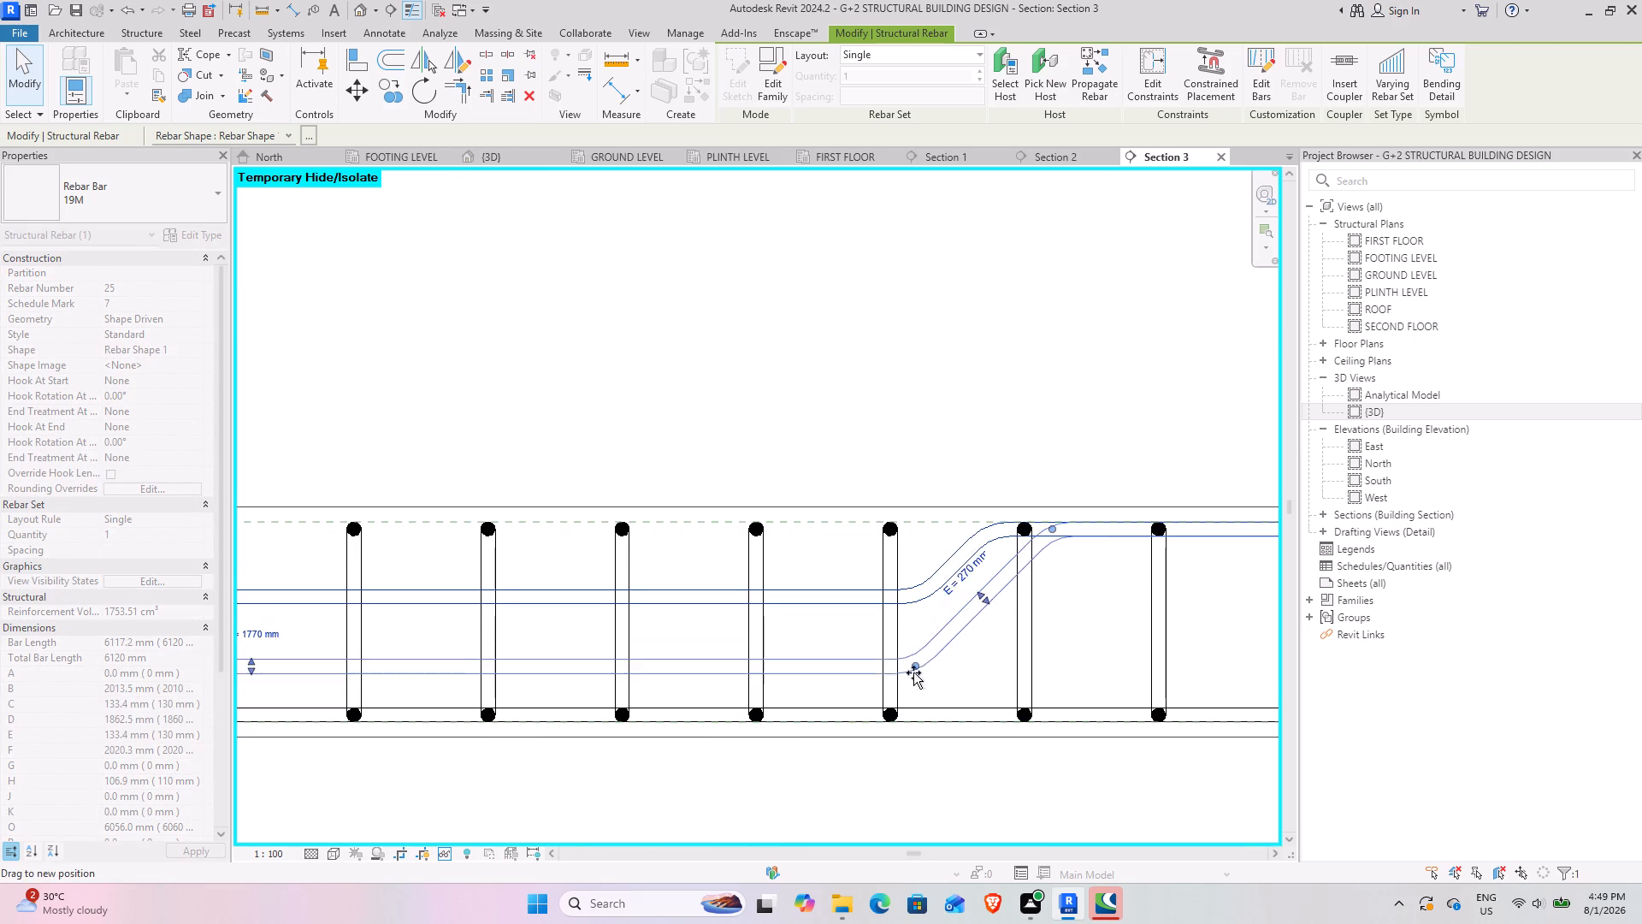
{"action": "left_click_drag", "start_coordinate": [913, 672], "coordinate": [873, 704]}
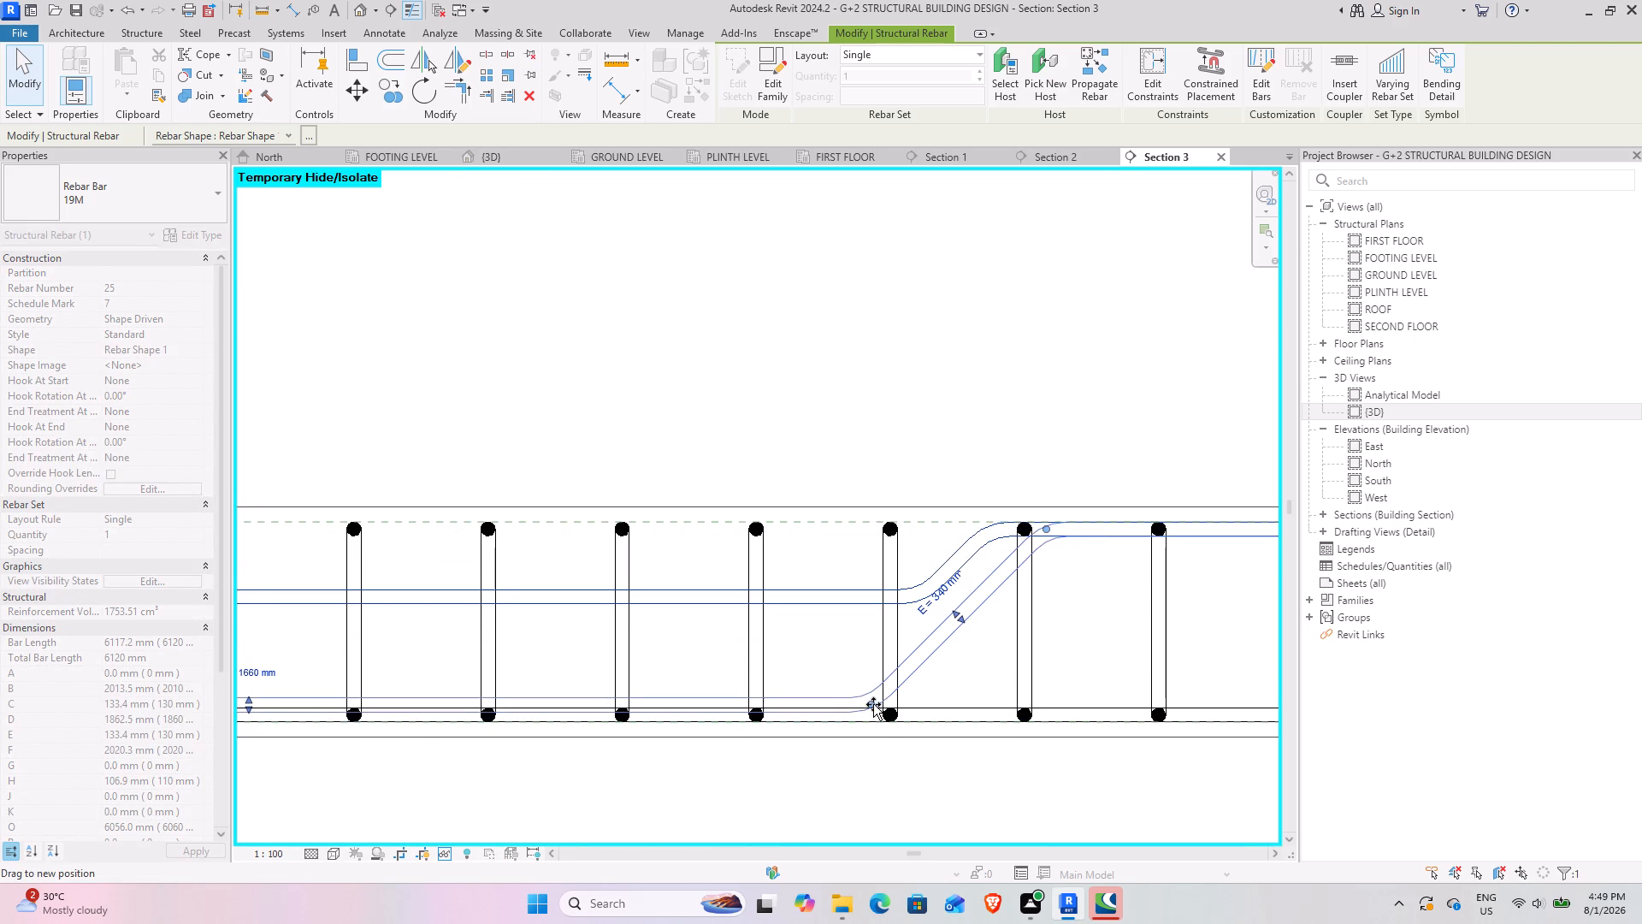
{"action": "left_click_drag", "start_coordinate": [873, 704], "coordinate": [877, 718]}
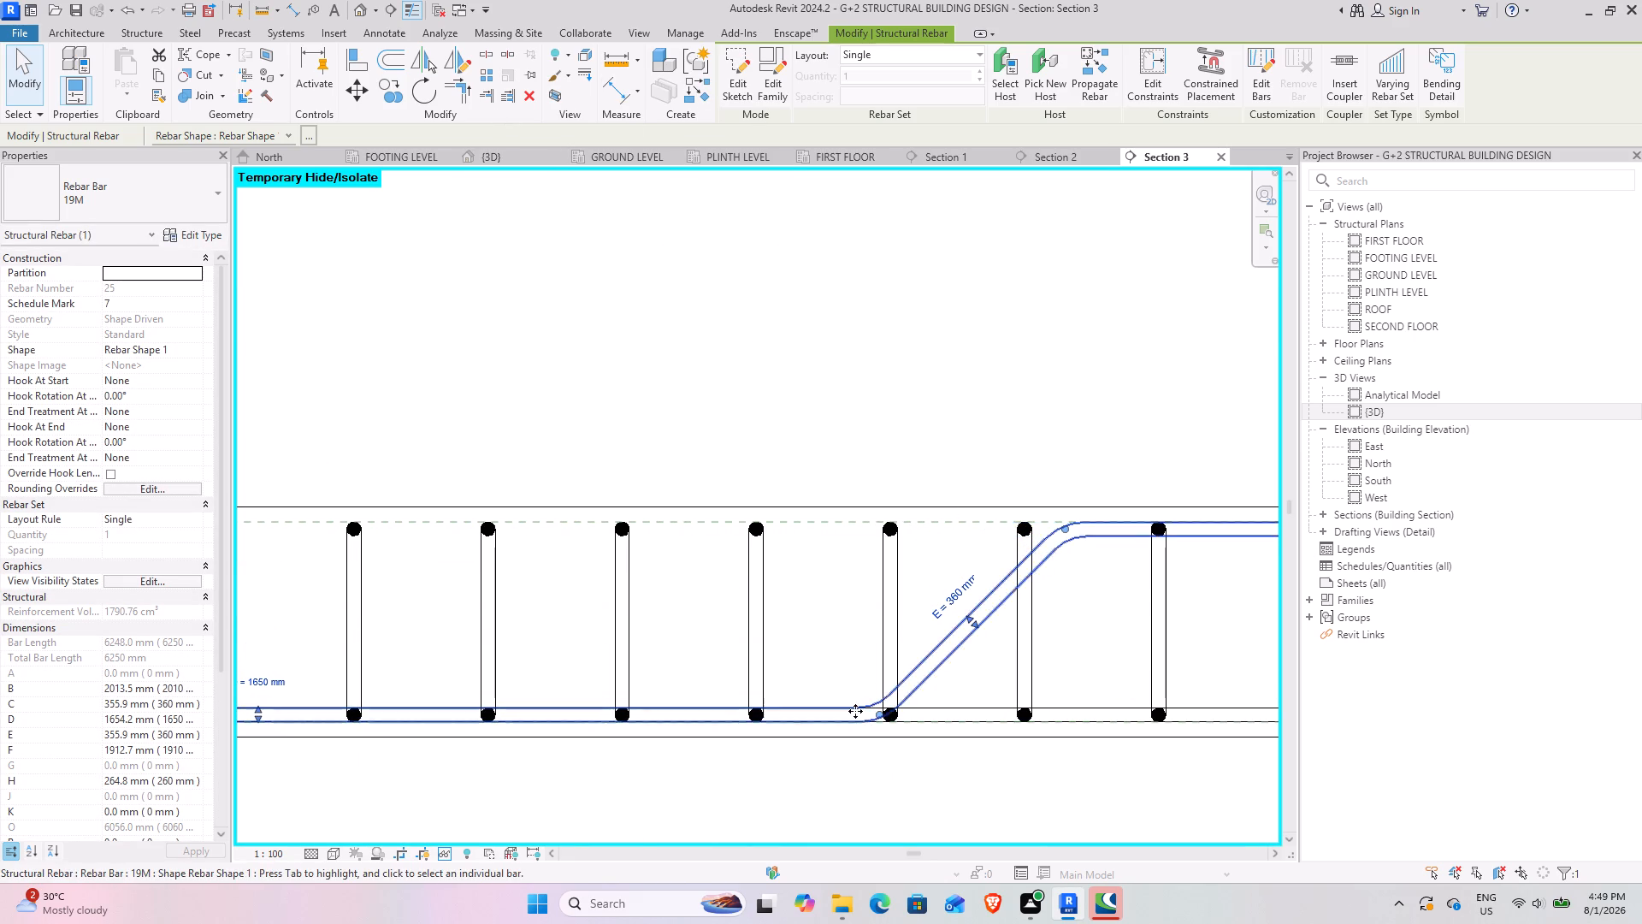
Set the cranked bar's layout to Maximum Spacing at 180 mm.
{"action": "left_click", "coordinate": [970, 51]}
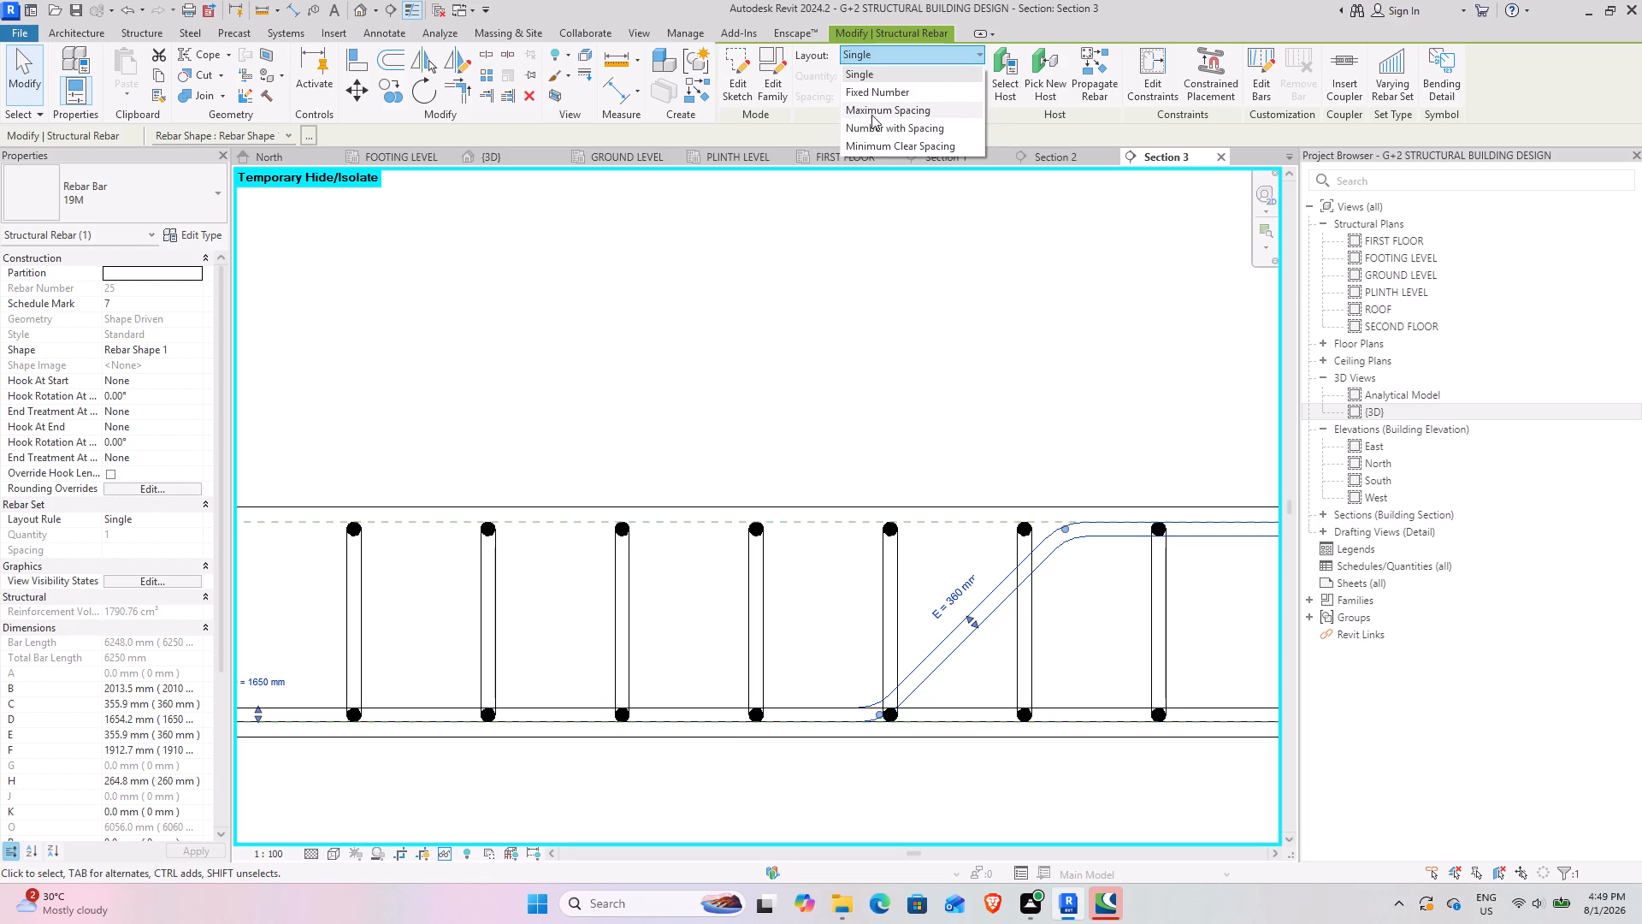
{"action": "left_click", "coordinate": [876, 111]}
{"action": "left_click", "coordinate": [883, 87]}
{"action": "left_click", "coordinate": [884, 96]}
{"action": "left_click", "coordinate": [884, 96]}
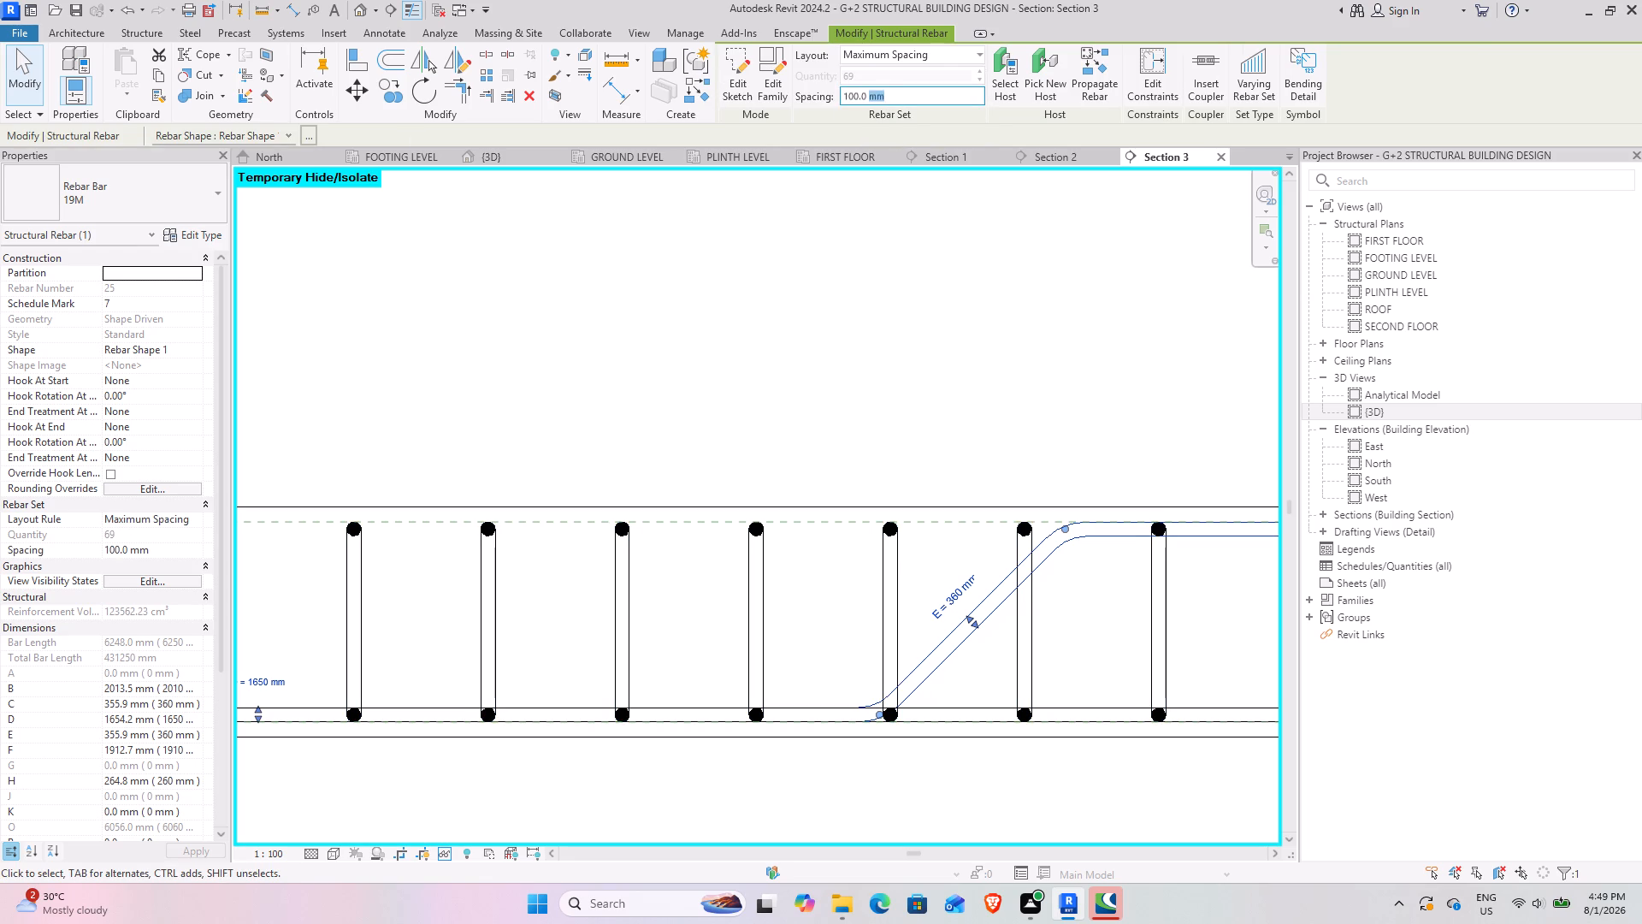
{"action": "left_click_drag", "start_coordinate": [884, 96], "coordinate": [809, 105]}
{"action": "left_click_drag", "start_coordinate": [949, 96], "coordinate": [789, 113]}
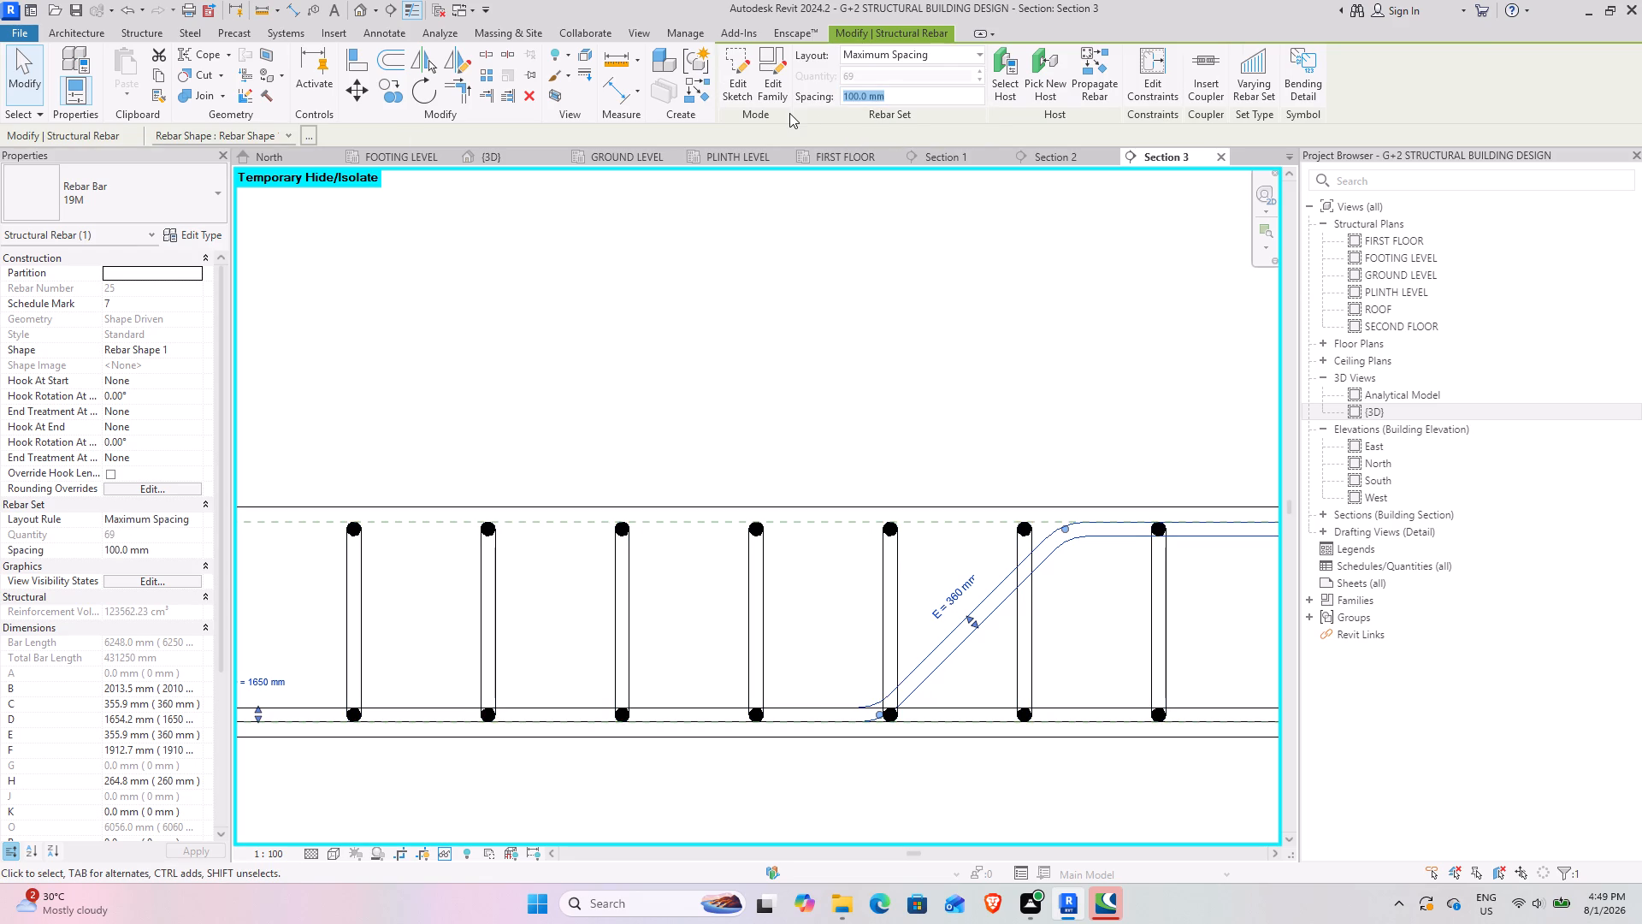
{"action": "type", "text": "180"}
{"action": "key", "text": "Return"}
Show the cranked rebar set unobscured in the {3D} view.
{"action": "left_click", "coordinate": [165, 583]}
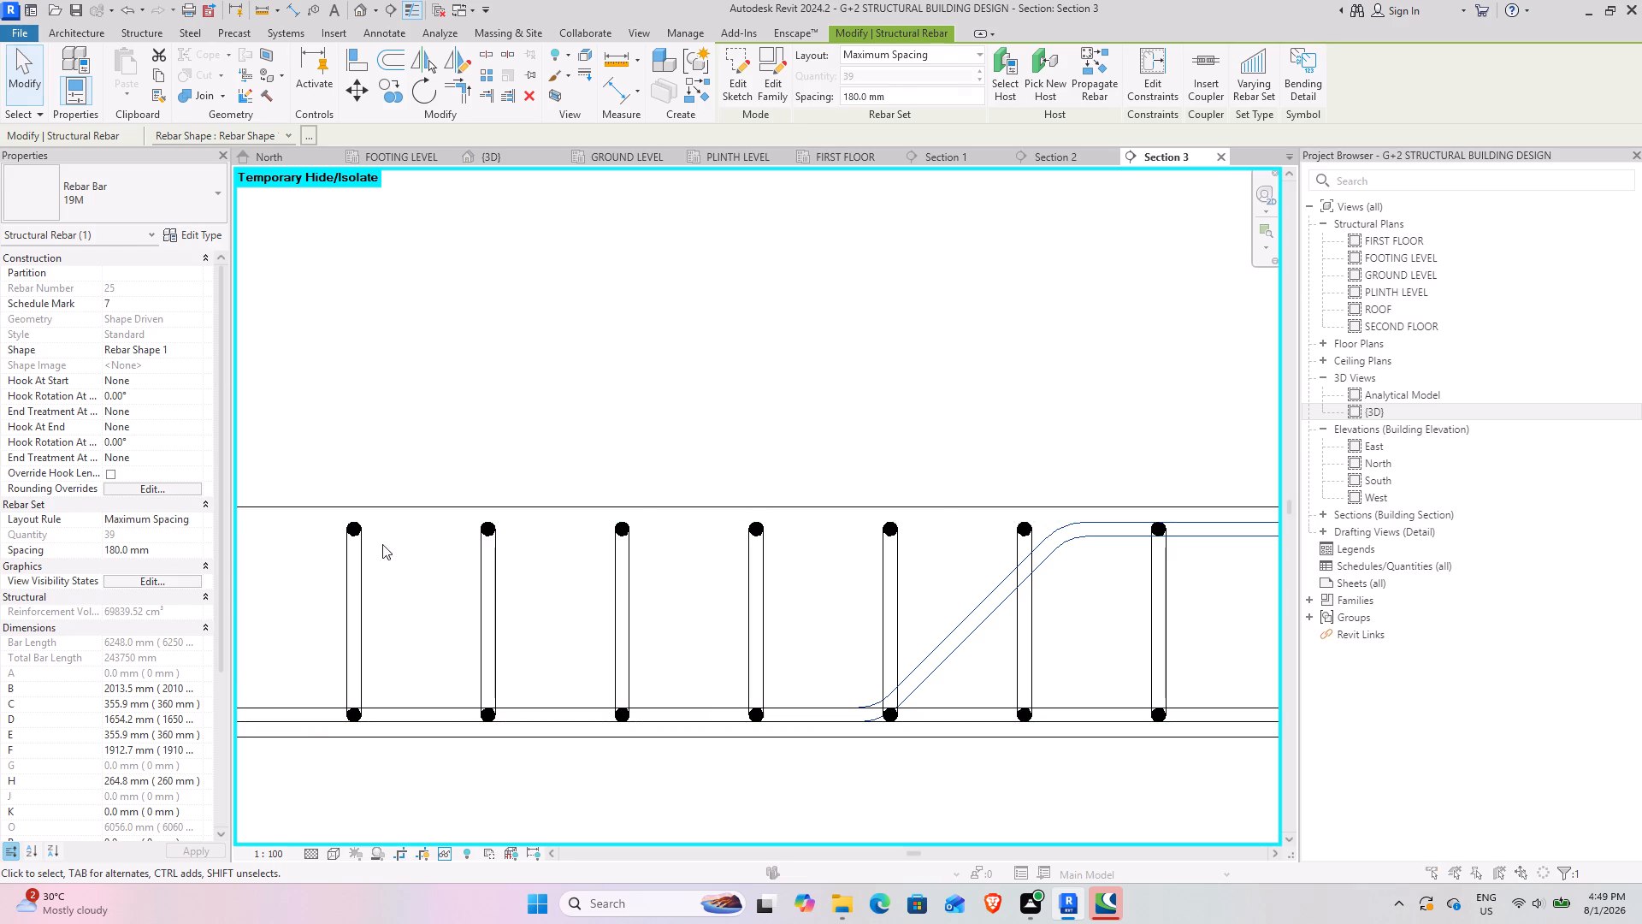
{"action": "left_click", "coordinate": [954, 402]}
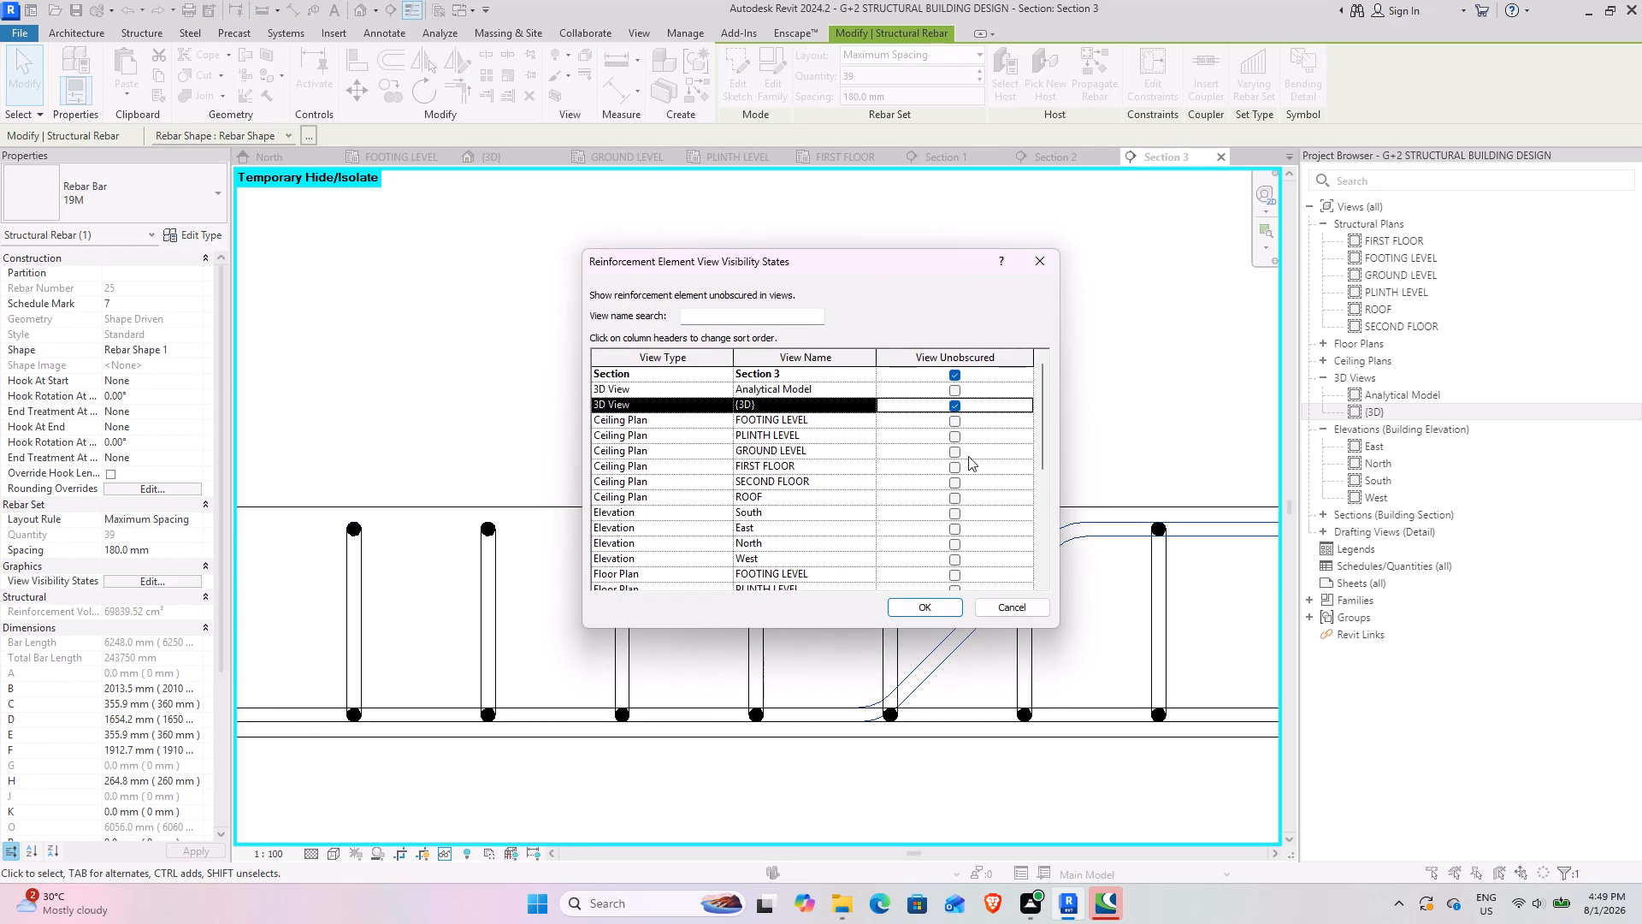
{"action": "left_click", "coordinate": [917, 612]}
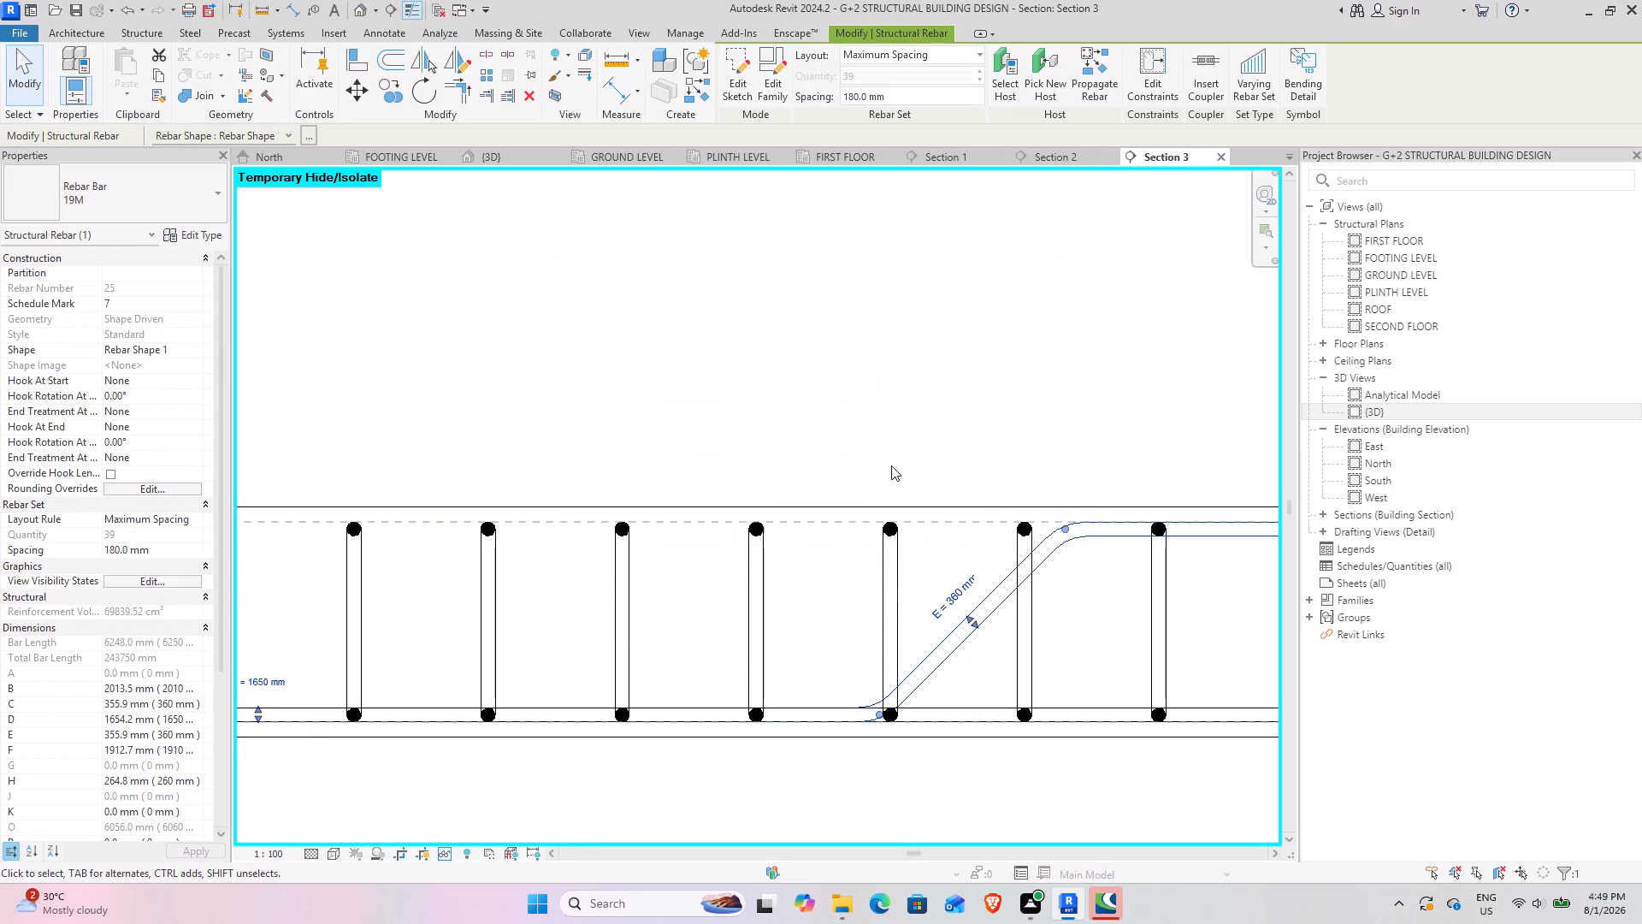
Examine the new slab panel's rebar sets alongside the adjoining panels in the {3D} view.
{"action": "left_click", "coordinate": [498, 159]}
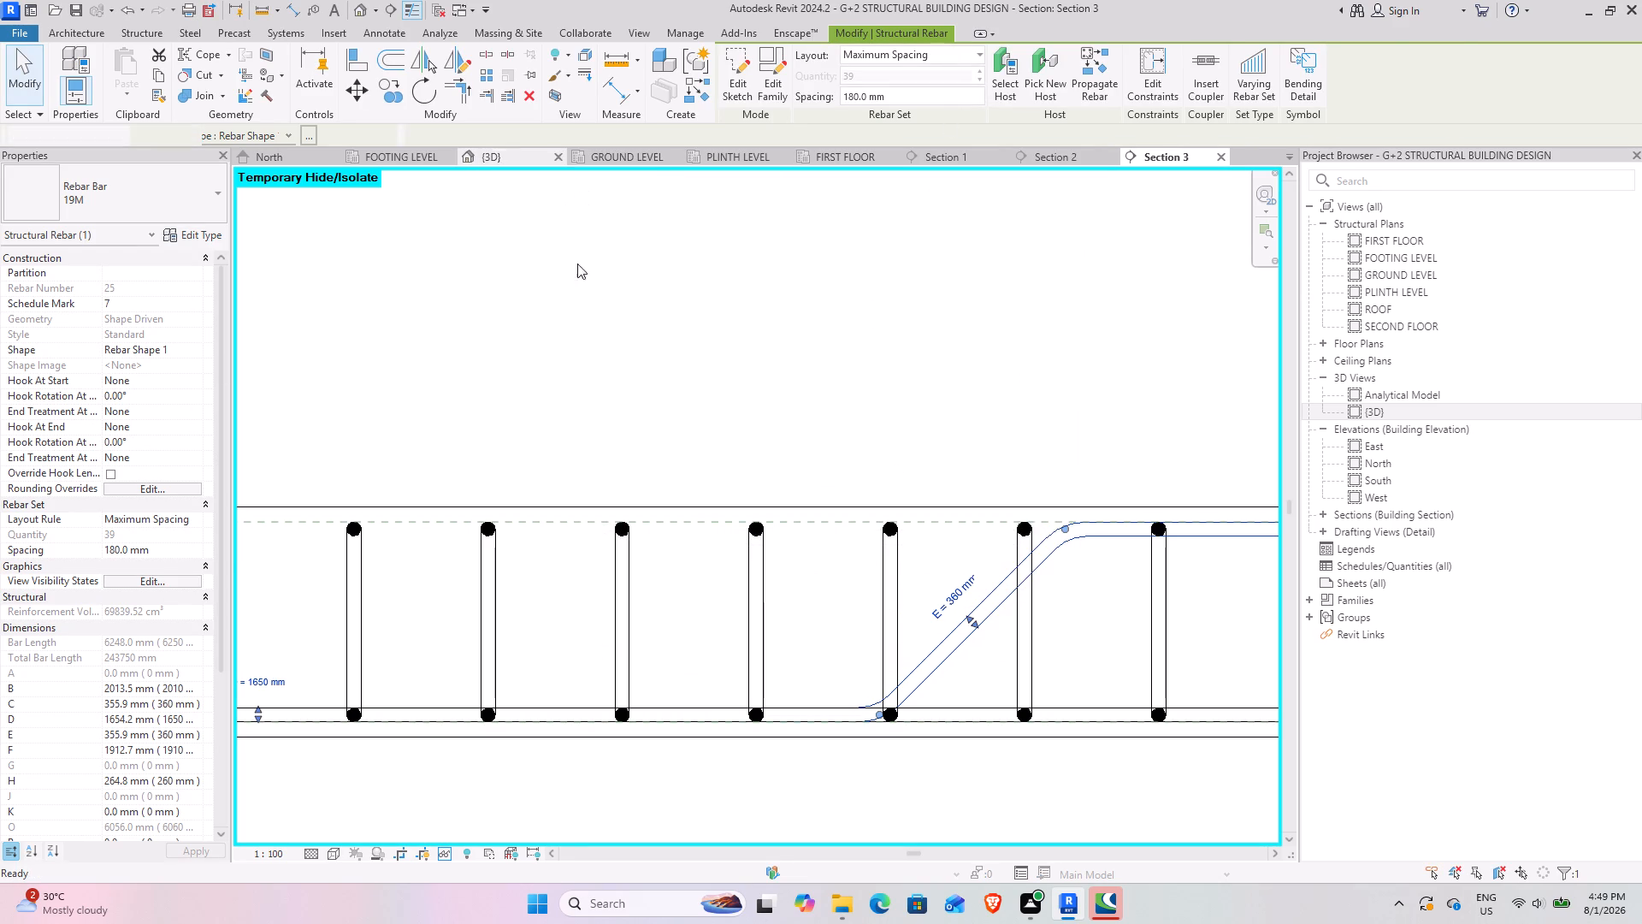
{"action": "scroll", "coordinate": [673, 581], "scroll_direction": "down", "scroll_amount": 8}
{"action": "middle_click_drag", "start_coordinate": [827, 620], "coordinate": [824, 621]}
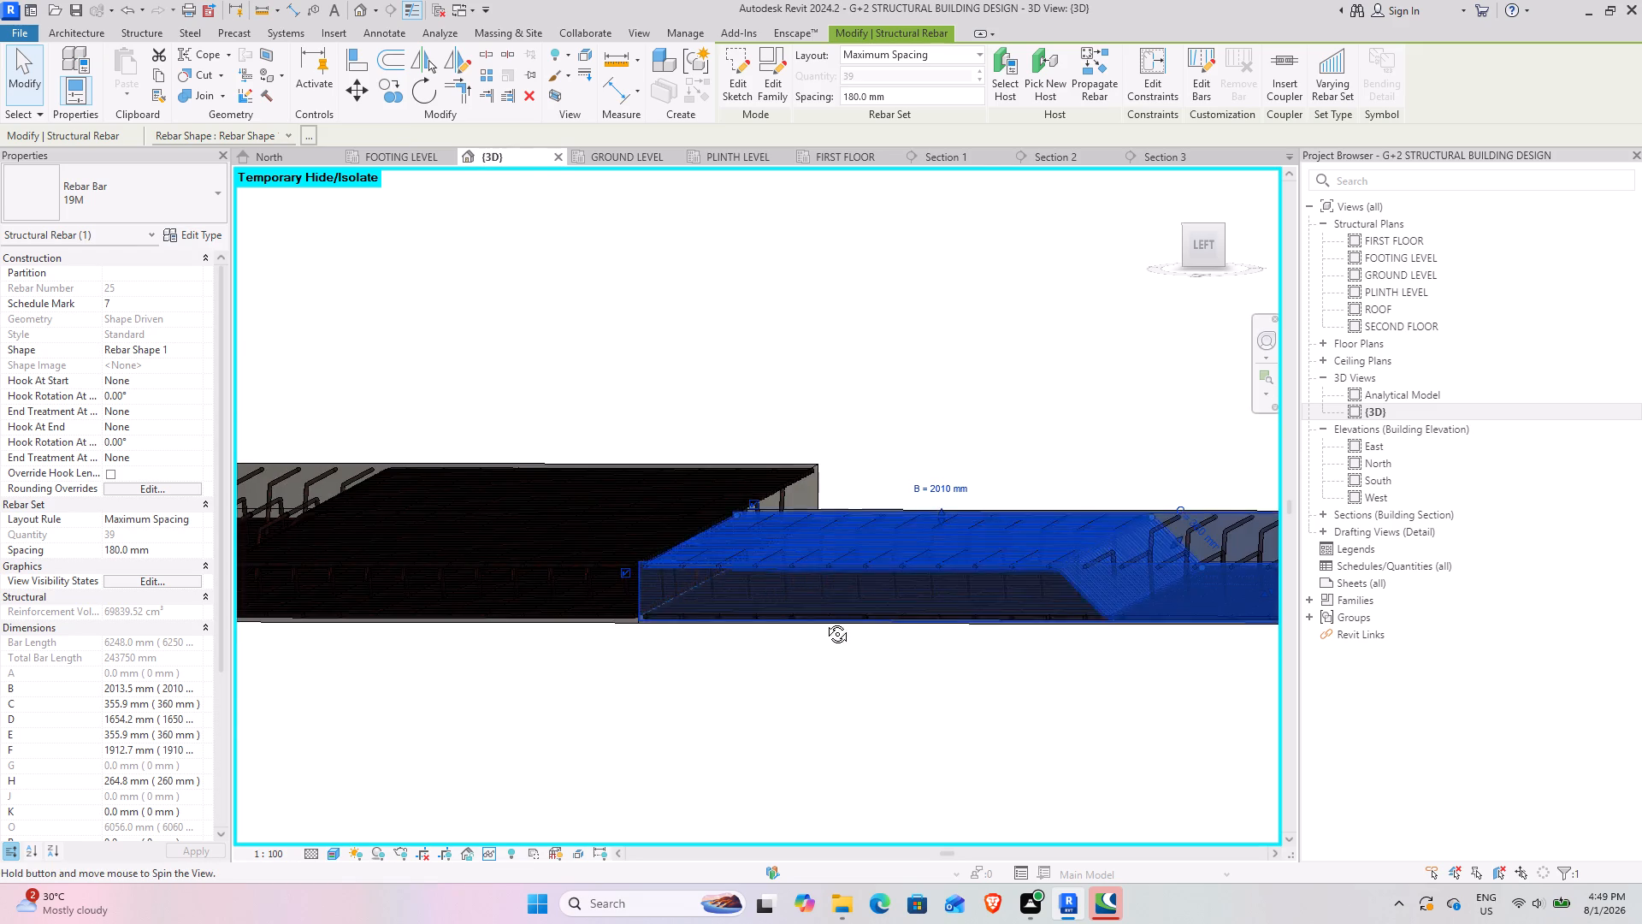
{"action": "middle_click_drag", "start_coordinate": [824, 621], "coordinate": [793, 701]}
{"action": "scroll", "coordinate": [827, 694], "scroll_direction": "down", "scroll_amount": 10}
{"action": "middle_click_drag", "start_coordinate": [901, 729], "coordinate": [844, 647], "text": "shift"}
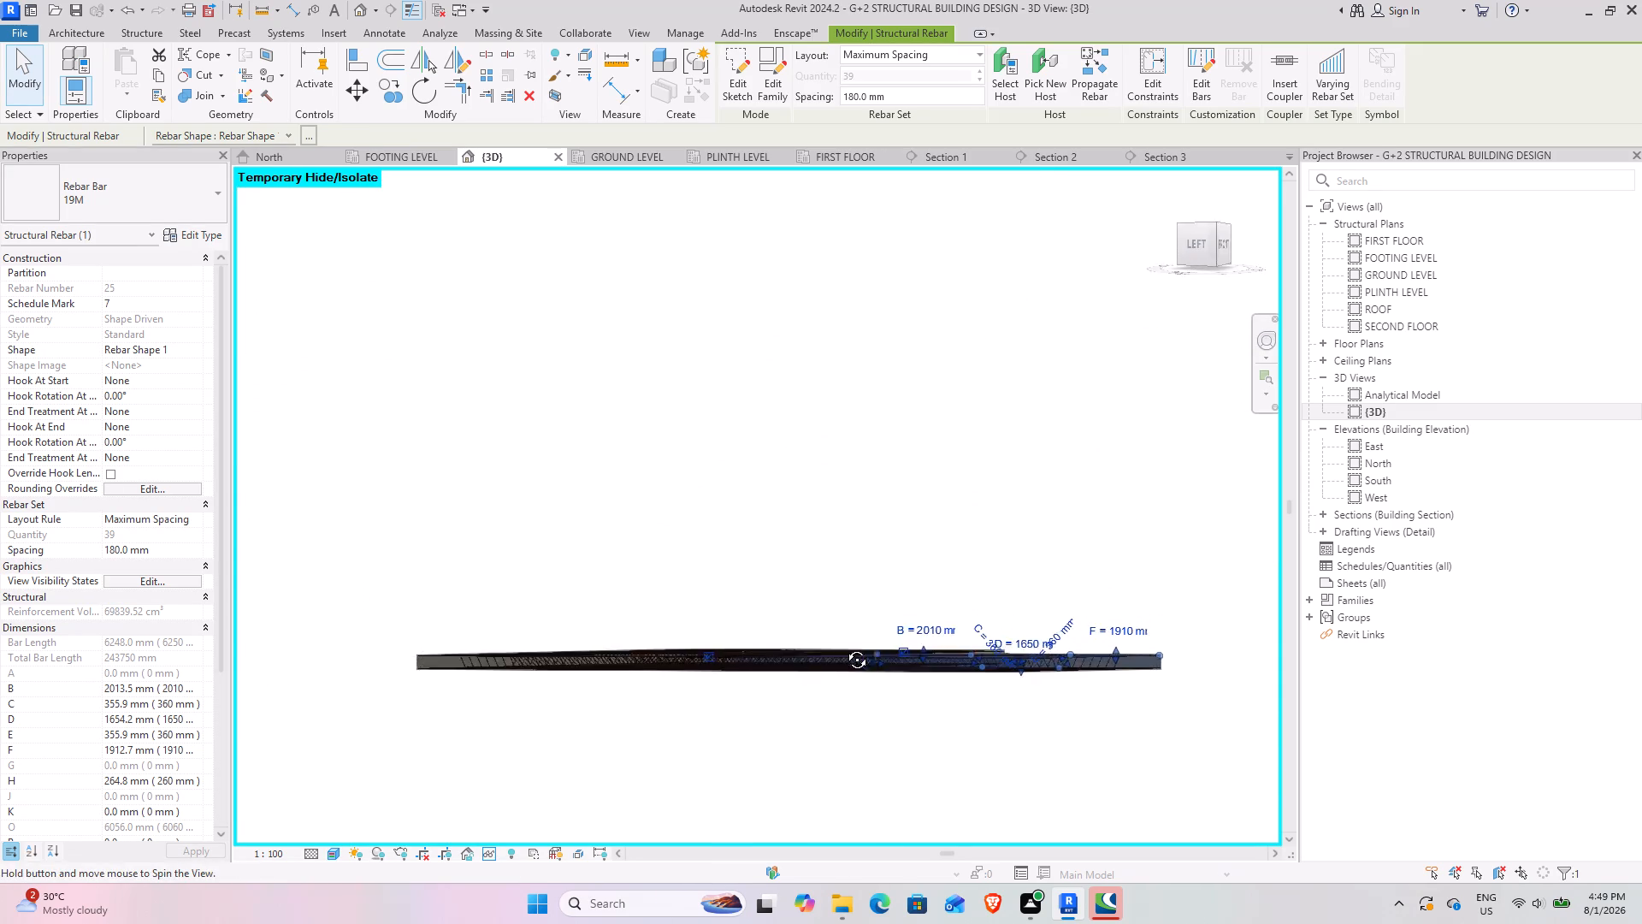
{"action": "middle_click_drag", "start_coordinate": [844, 647], "coordinate": [797, 772], "text": "shift"}
{"action": "scroll", "coordinate": [873, 610], "scroll_direction": "down", "scroll_amount": 4}
{"action": "middle_click_drag", "start_coordinate": [900, 678], "coordinate": [733, 796], "text": "shift"}
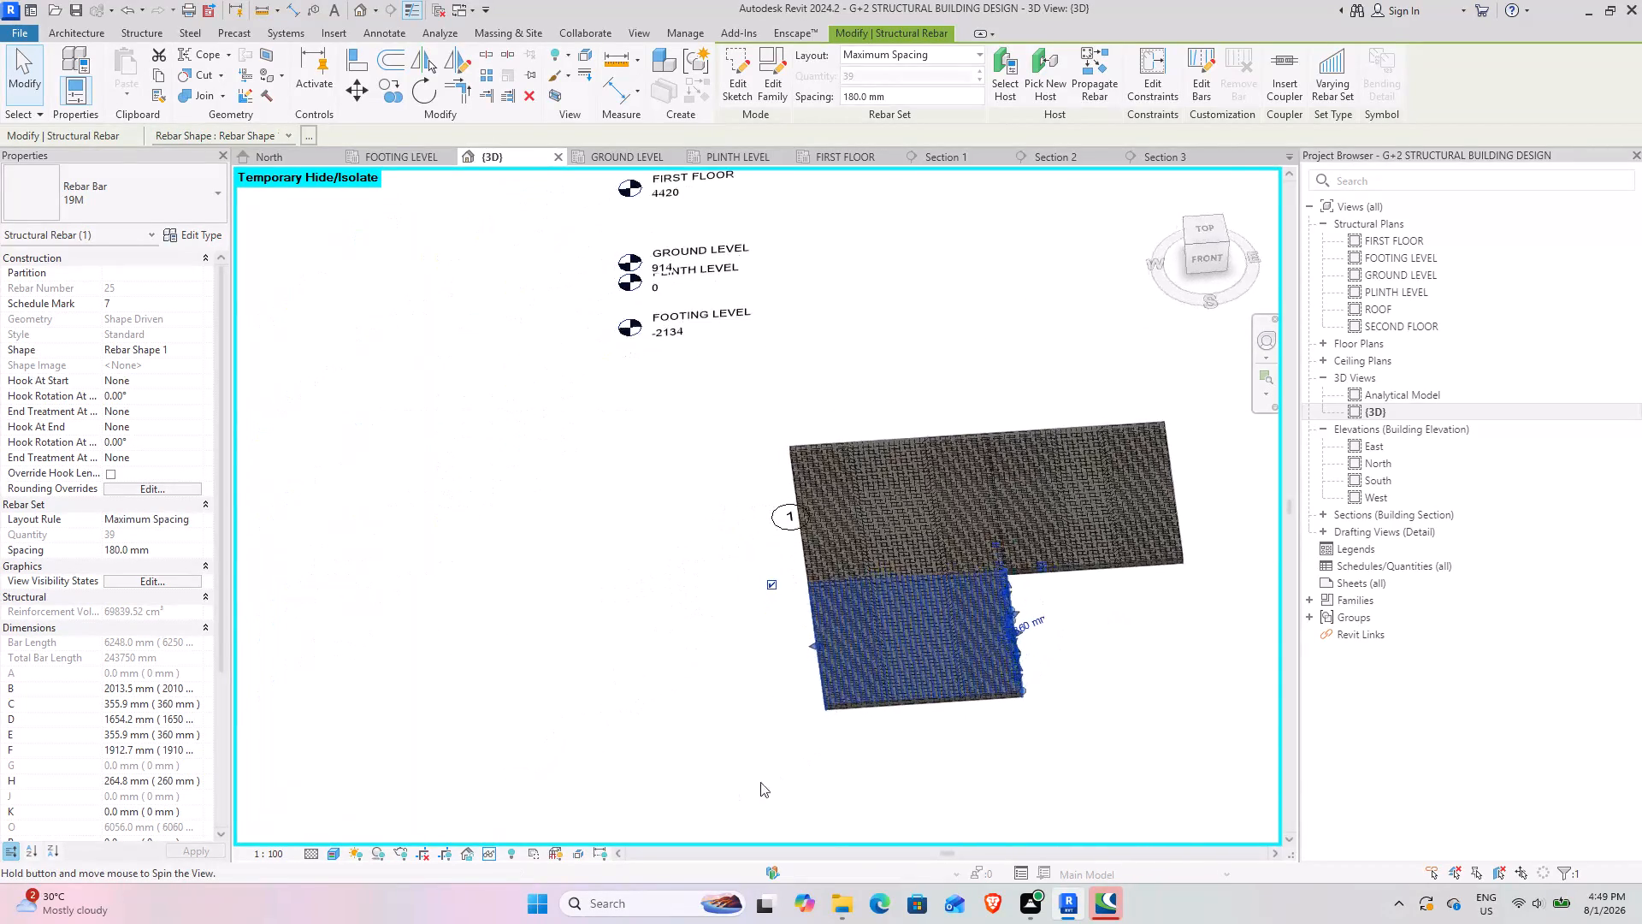
{"action": "left_click", "coordinate": [1026, 743]}
{"action": "middle_click_drag", "start_coordinate": [1067, 667], "coordinate": [934, 717], "text": "shift"}
{"action": "scroll", "coordinate": [947, 709], "scroll_direction": "down", "scroll_amount": 4}
{"action": "middle_click_drag", "start_coordinate": [957, 703], "coordinate": [927, 696]}
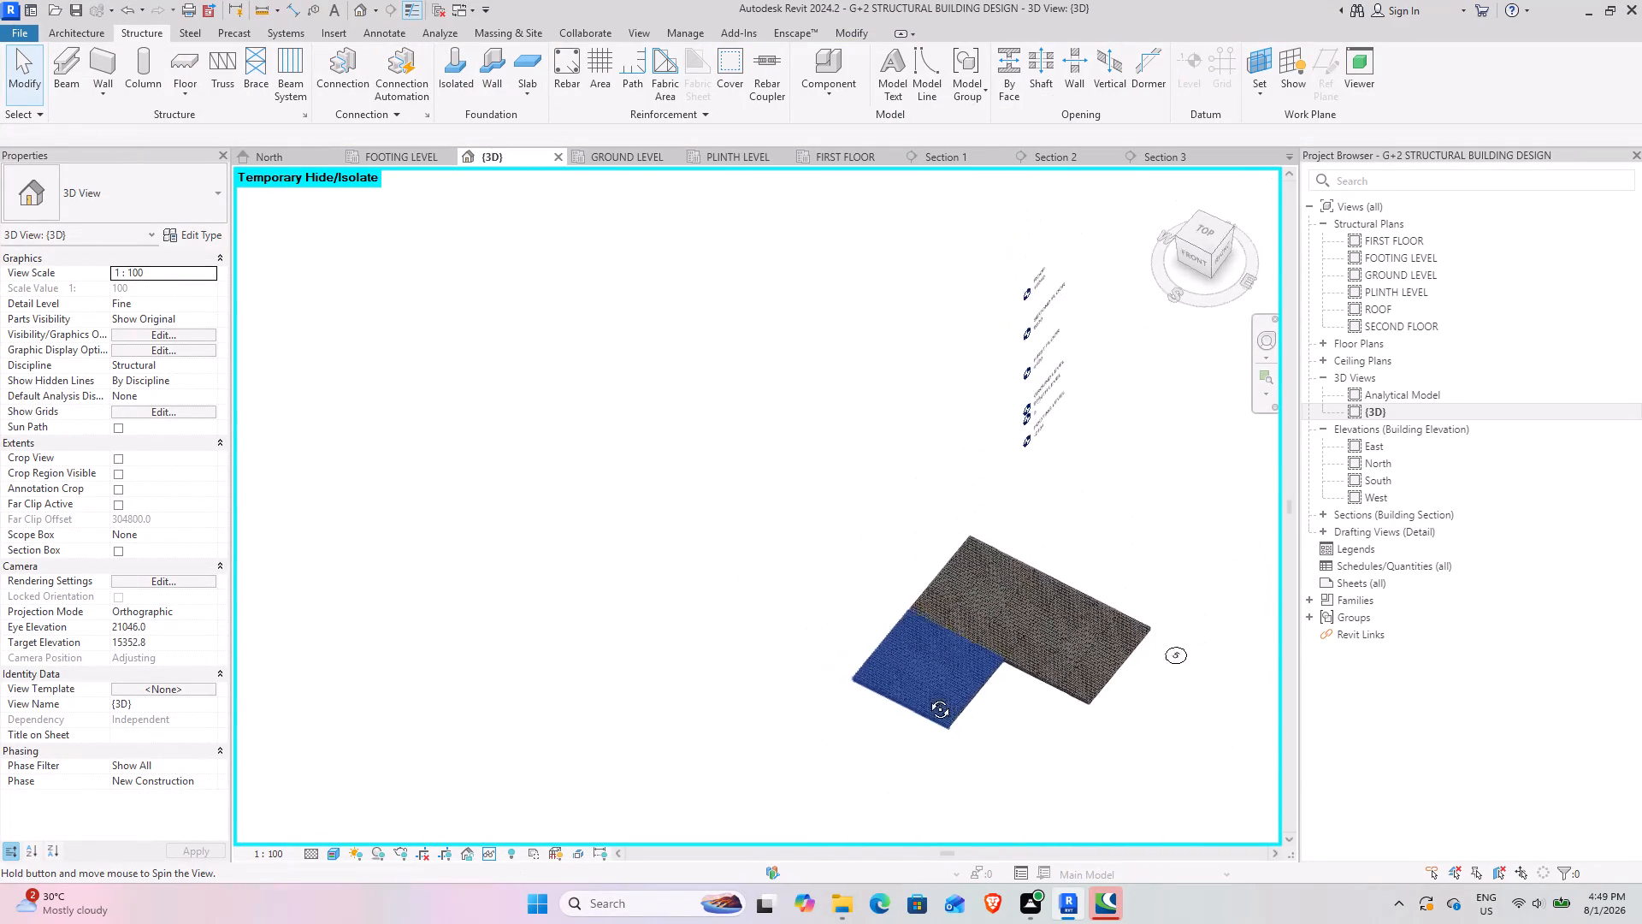
{"action": "middle_click_drag", "start_coordinate": [927, 696], "coordinate": [854, 665]}
{"action": "scroll", "coordinate": [977, 714], "scroll_direction": "up", "scroll_amount": 8}
{"action": "middle_click_drag", "start_coordinate": [979, 805], "coordinate": [1084, 702], "text": "shift"}
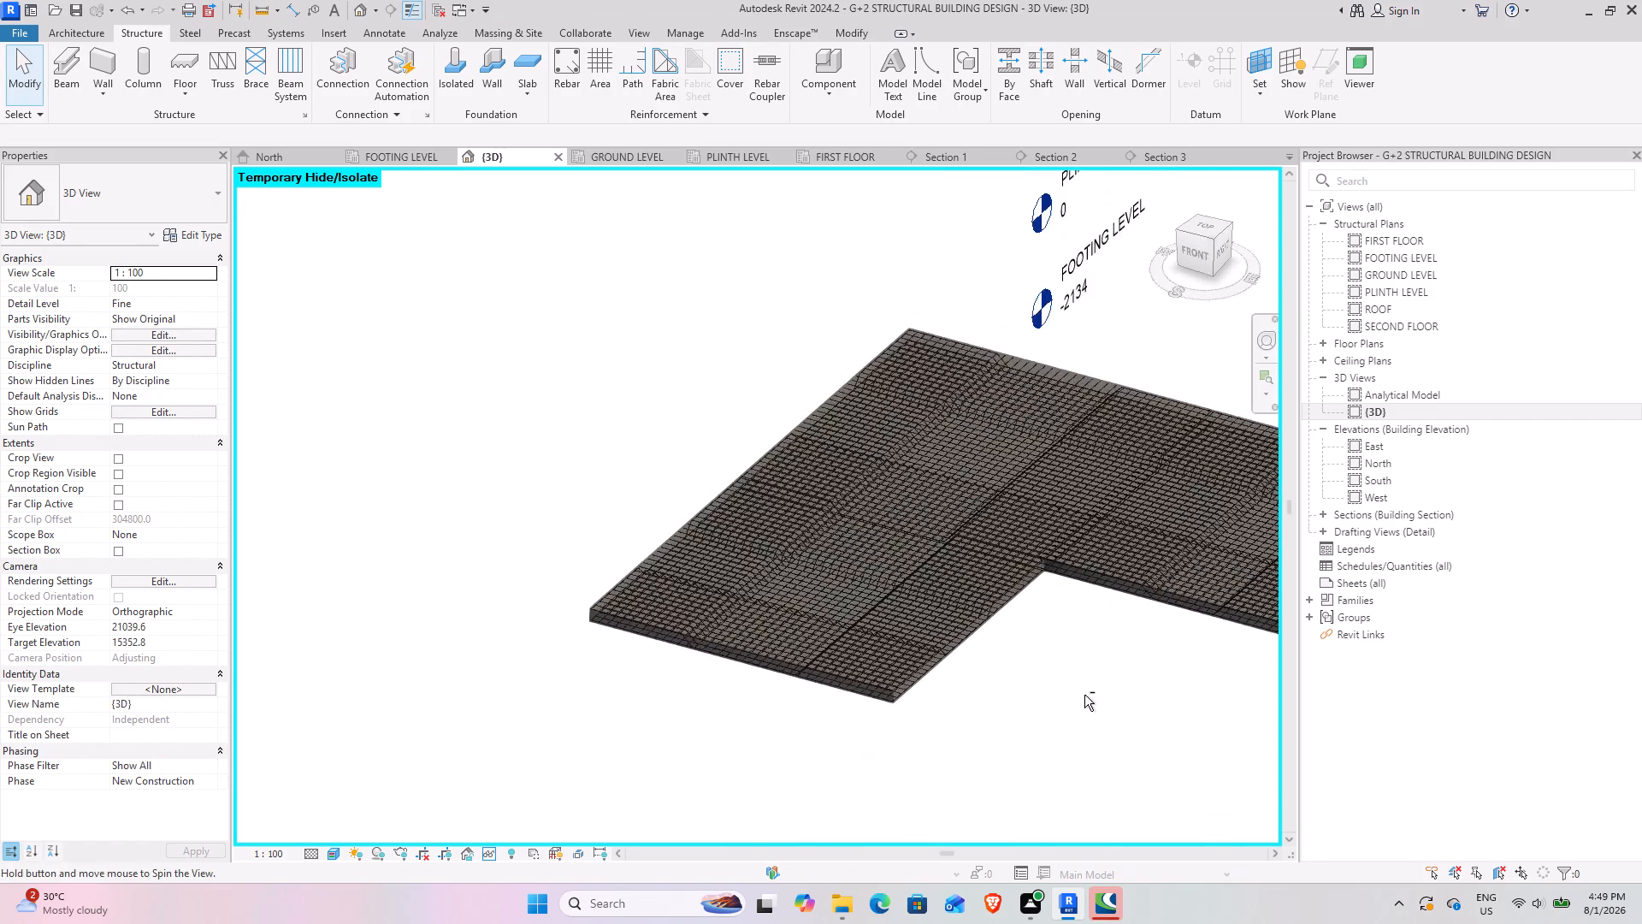
Add a rectangular 1' slab floor on FIRST FLOOR, from the adjoining panels' inner corner near grids 3/8 to the outer column corner at grids 5/10.
{"action": "middle_click_drag", "start_coordinate": [1078, 693], "coordinate": [791, 692]}
{"action": "left_click", "coordinate": [818, 157]}
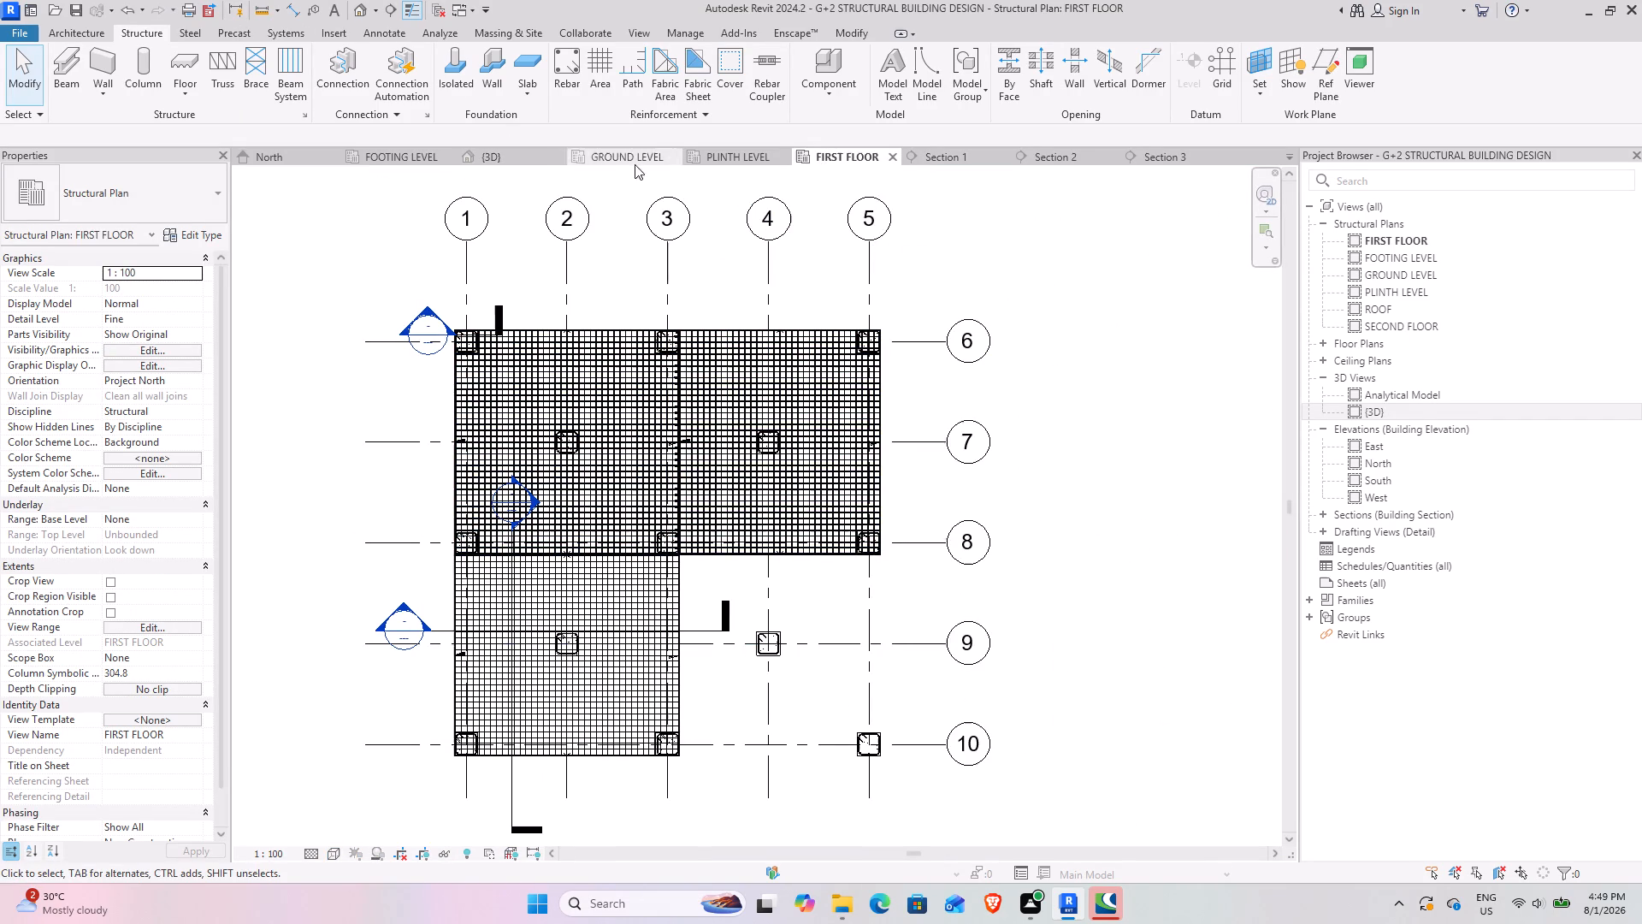
{"action": "left_click", "coordinate": [194, 61]}
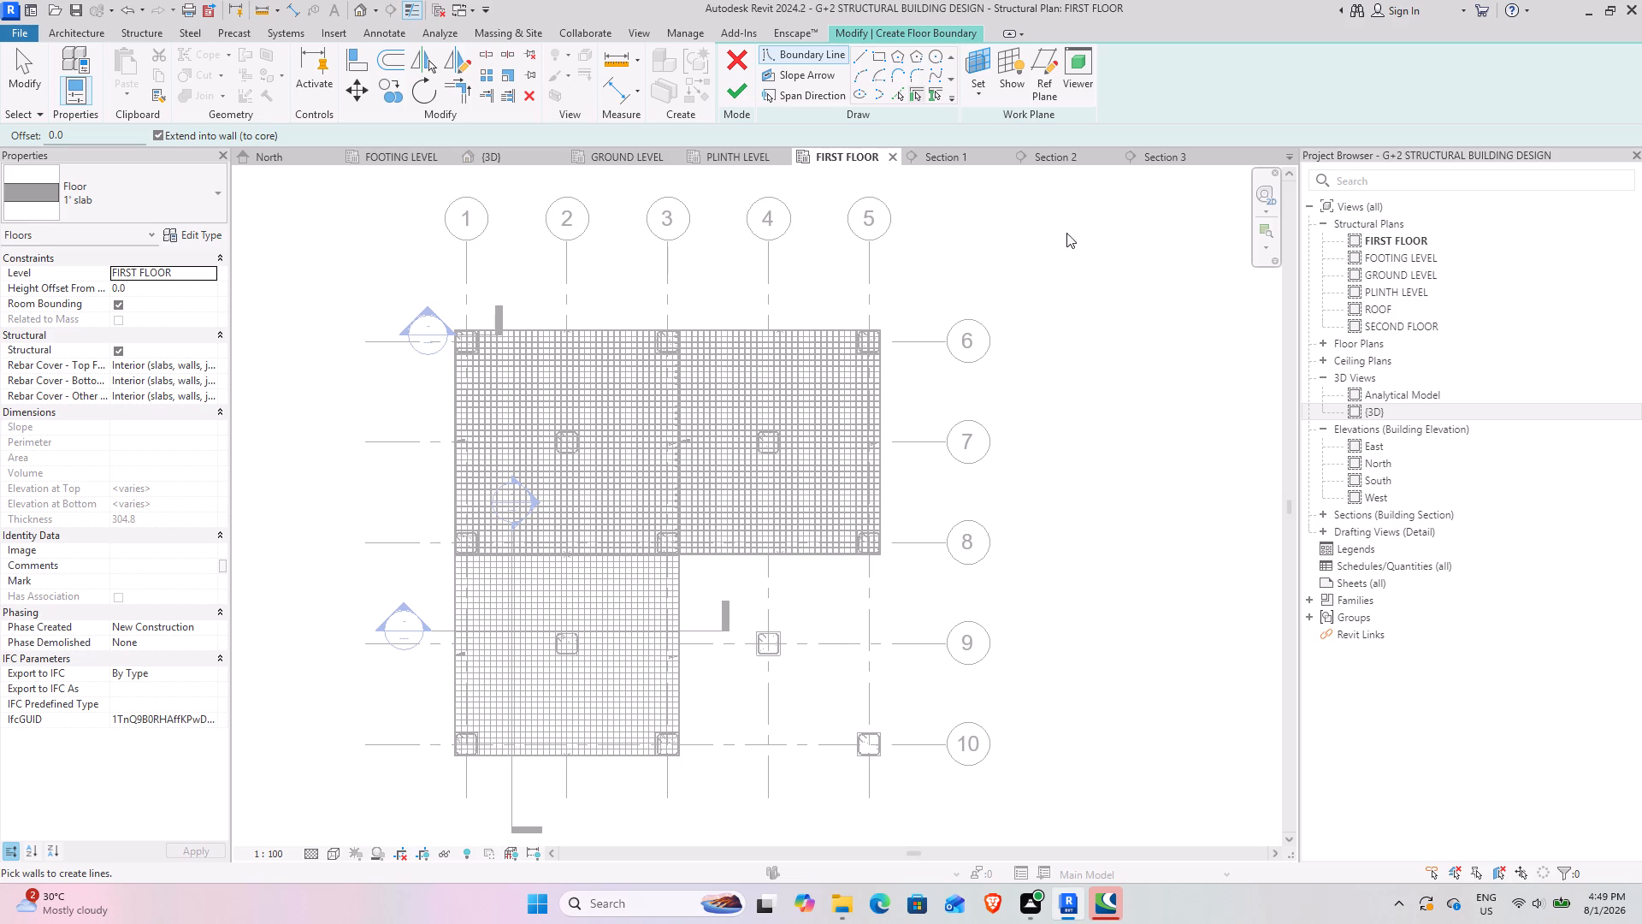
{"action": "left_click", "coordinate": [877, 62]}
{"action": "scroll", "coordinate": [721, 608], "scroll_direction": "up", "scroll_amount": 4}
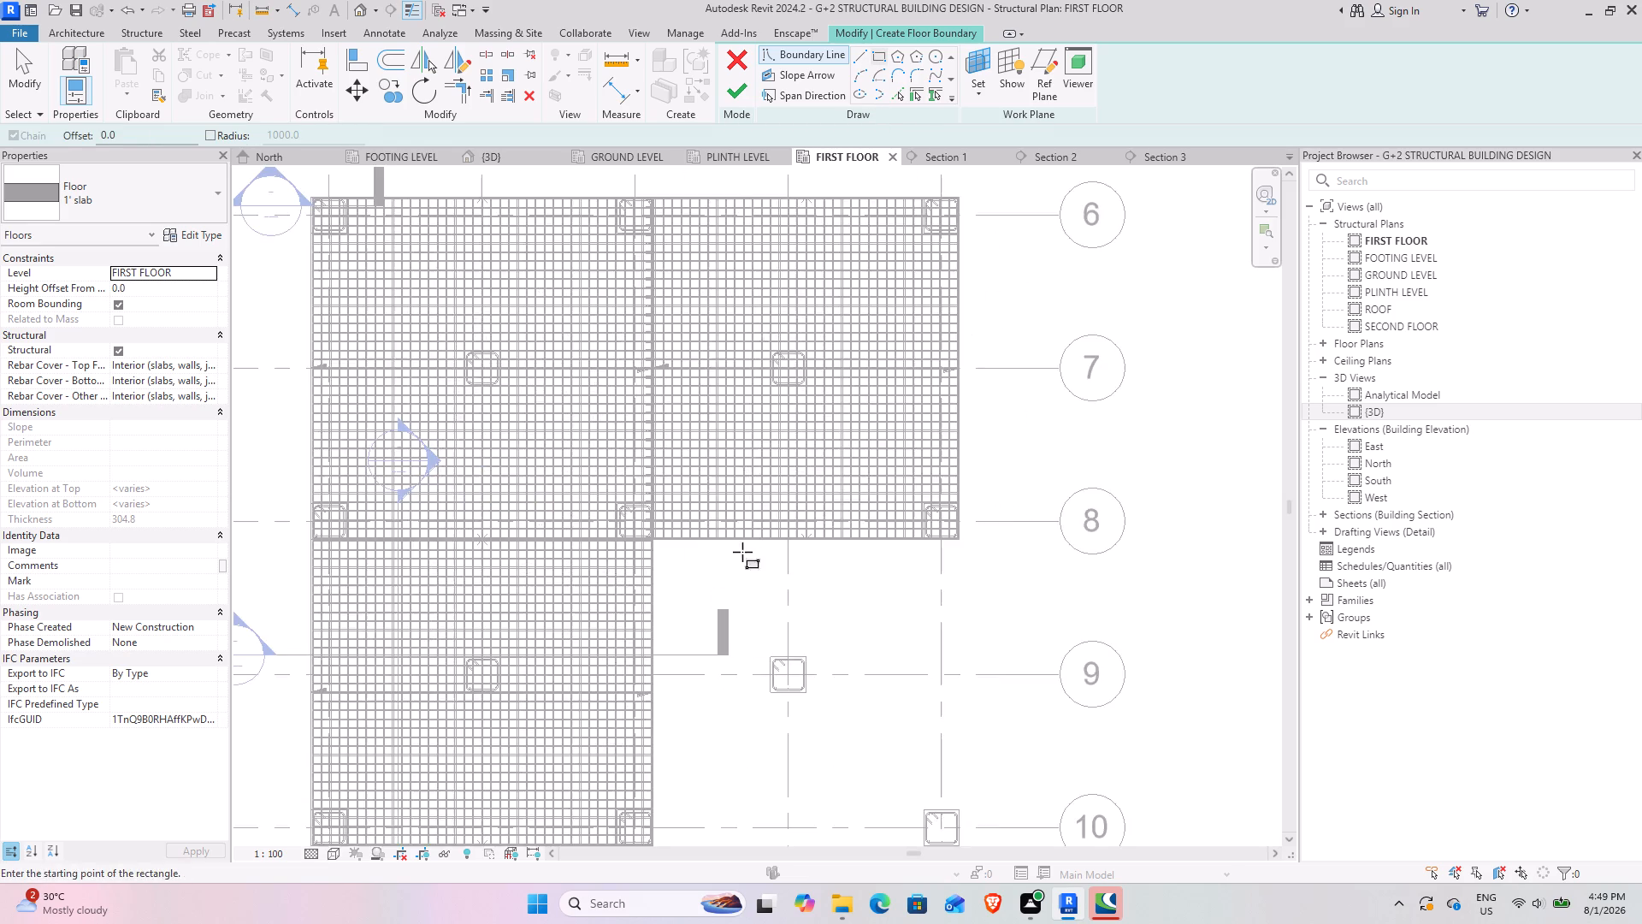
{"action": "middle_click_drag", "start_coordinate": [711, 630], "coordinate": [605, 490]}
{"action": "scroll", "coordinate": [529, 376], "scroll_direction": "up", "scroll_amount": 13}
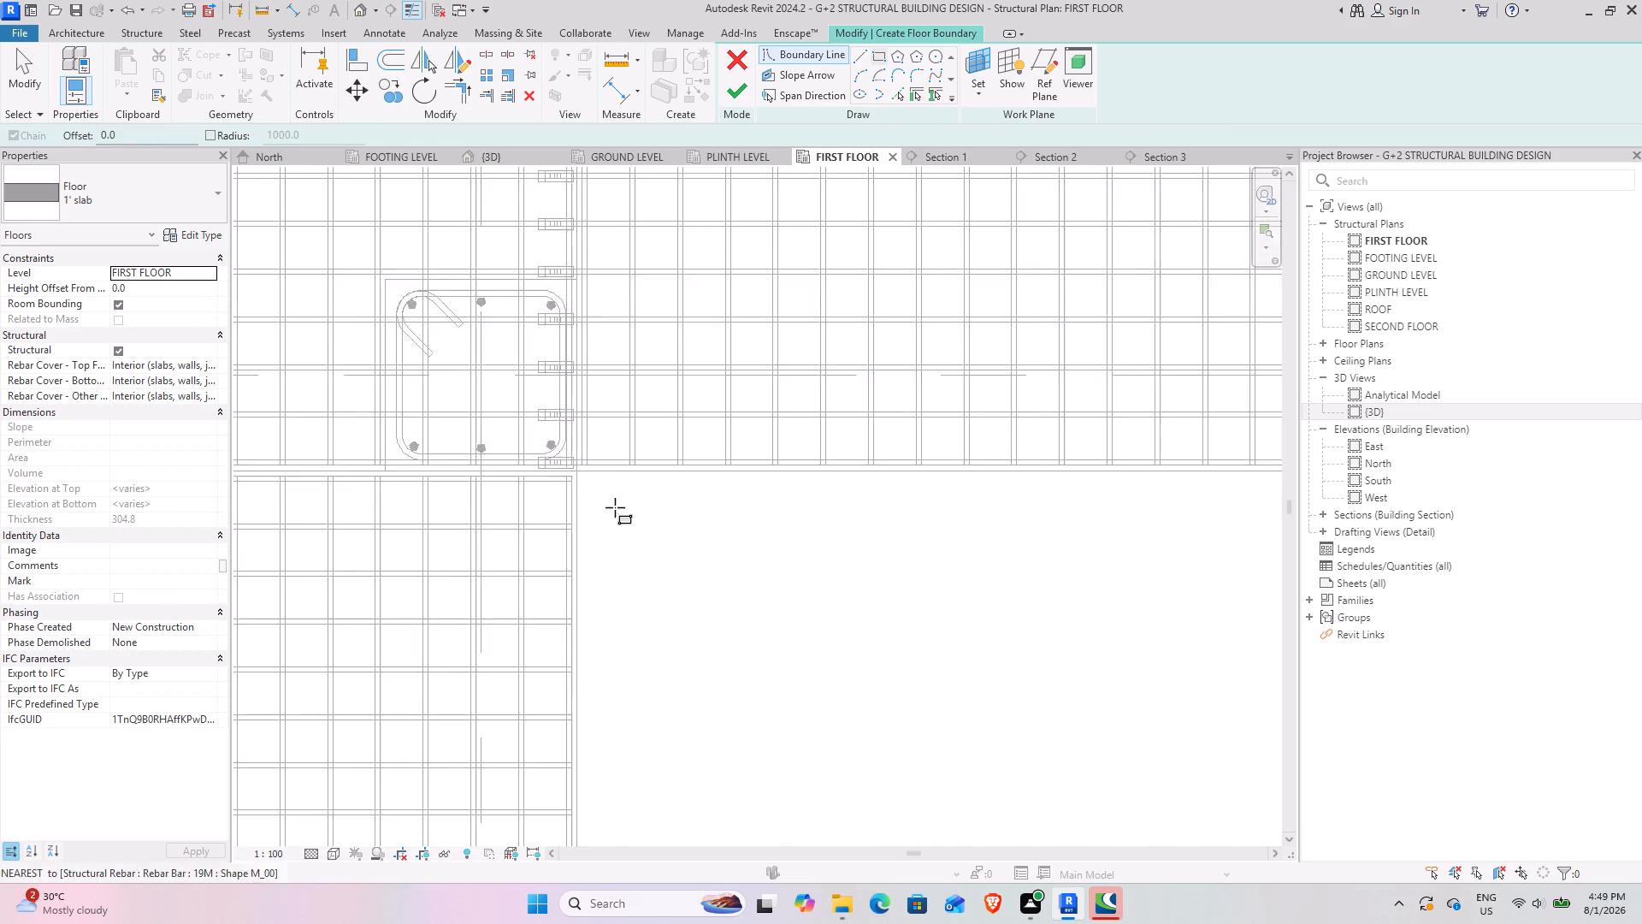
{"action": "scroll", "coordinate": [615, 507], "scroll_direction": "up", "scroll_amount": 2}
{"action": "left_click", "coordinate": [547, 446]}
{"action": "scroll", "coordinate": [908, 625], "scroll_direction": "down", "scroll_amount": 2}
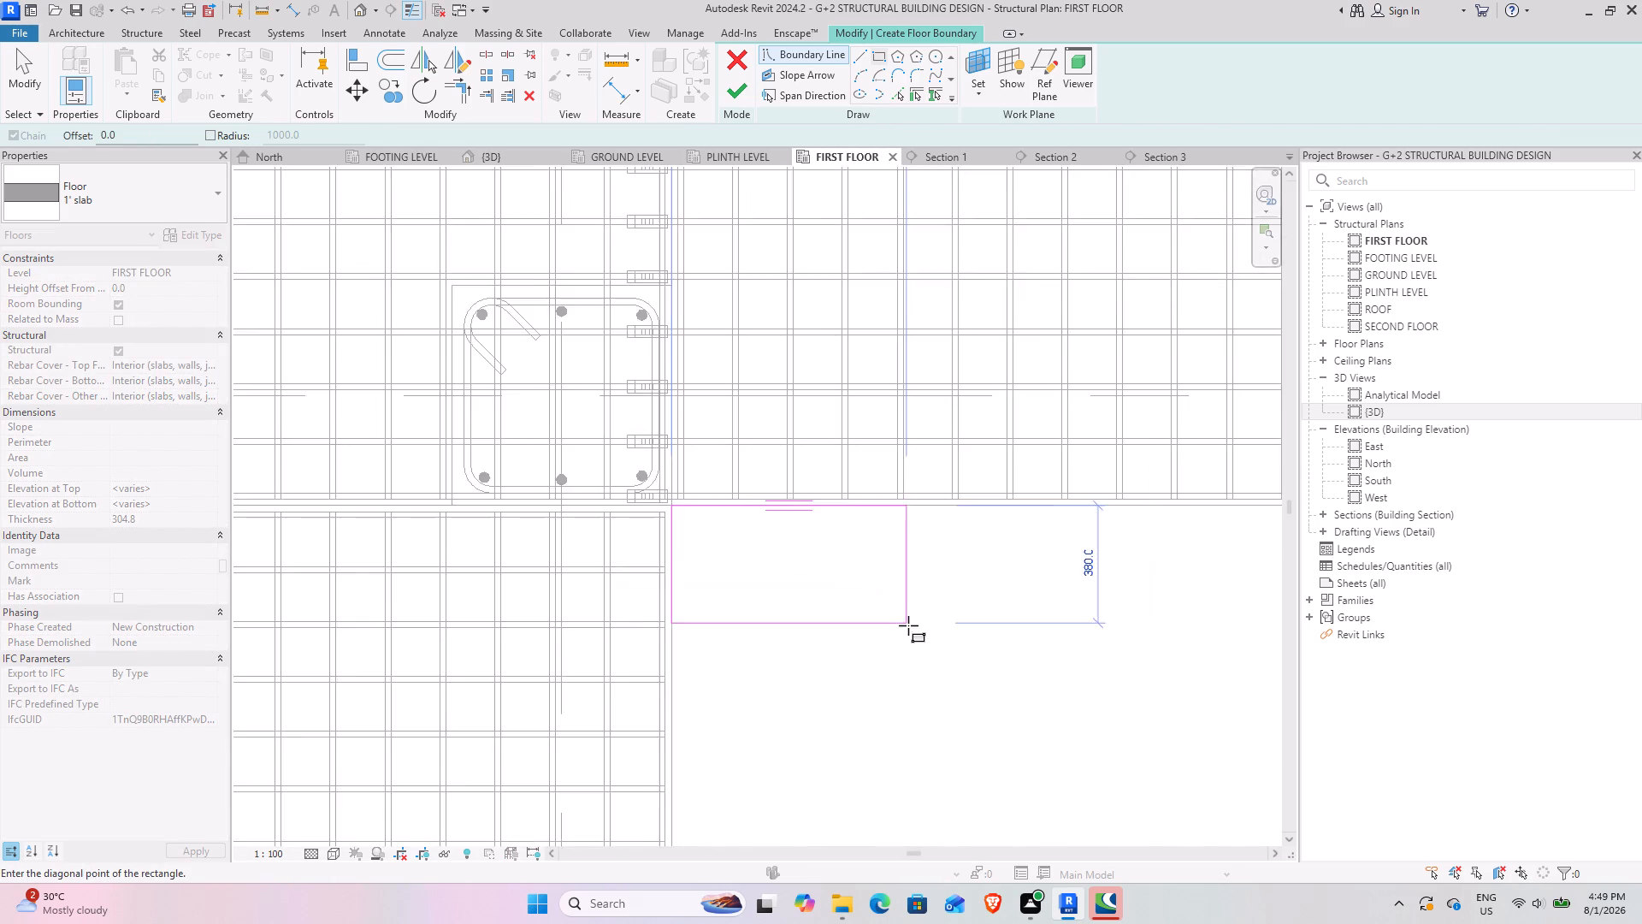
{"action": "scroll", "coordinate": [908, 625], "scroll_direction": "down", "scroll_amount": 11}
{"action": "middle_click_drag", "start_coordinate": [1066, 722], "coordinate": [568, 404]}
{"action": "scroll", "coordinate": [826, 766], "scroll_direction": "up", "scroll_amount": 2}
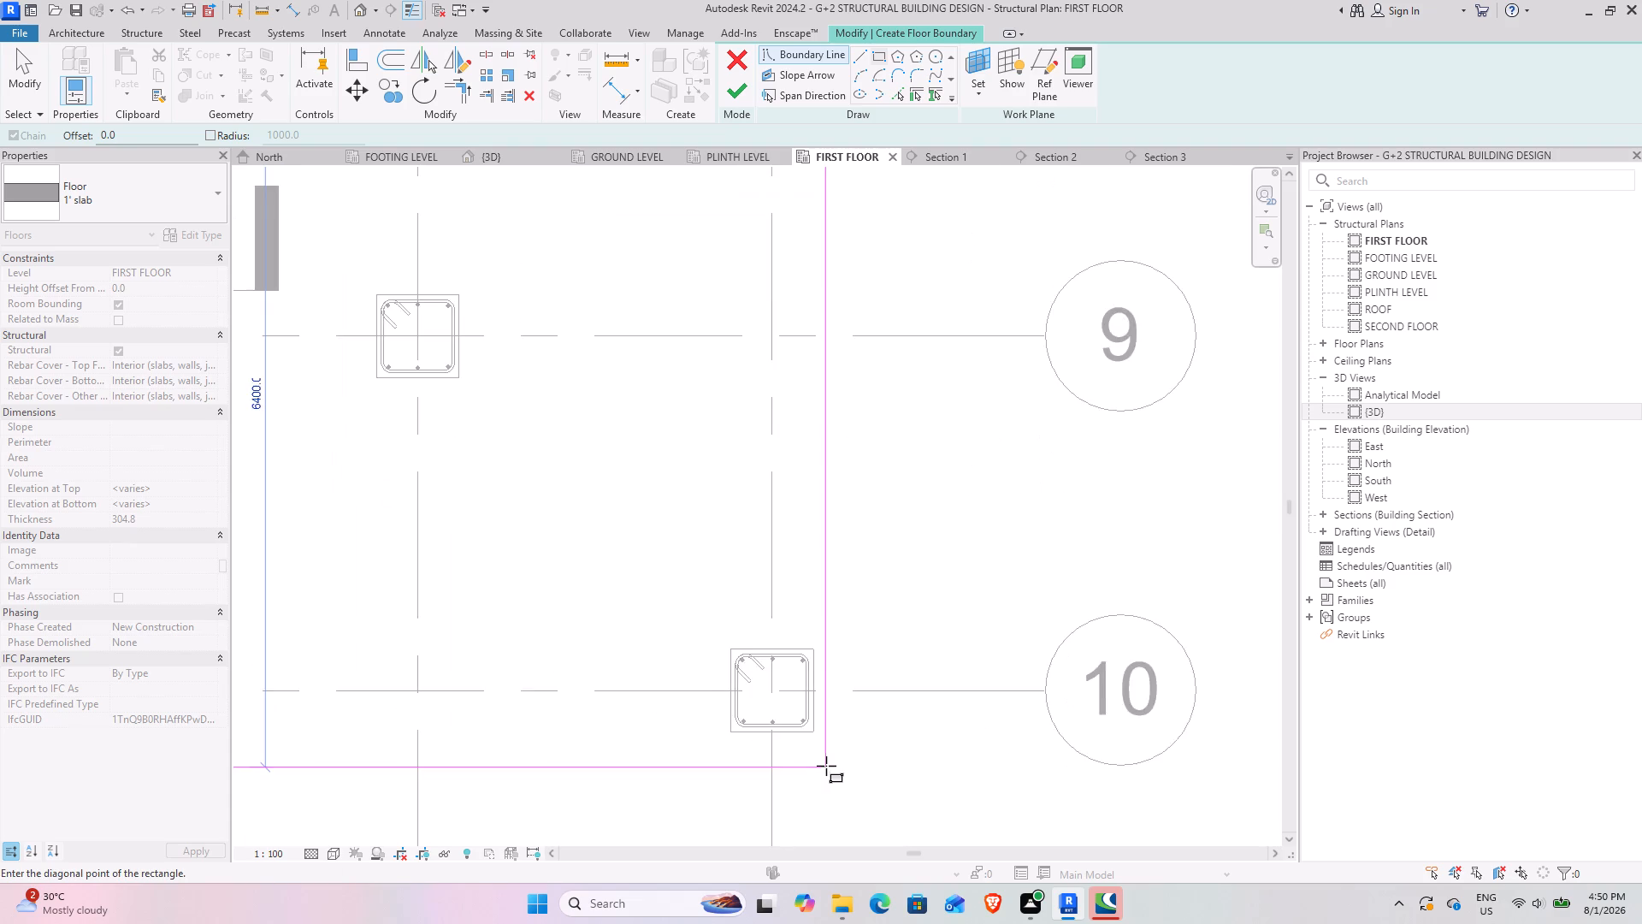
{"action": "scroll", "coordinate": [826, 766], "scroll_direction": "up", "scroll_amount": 5}
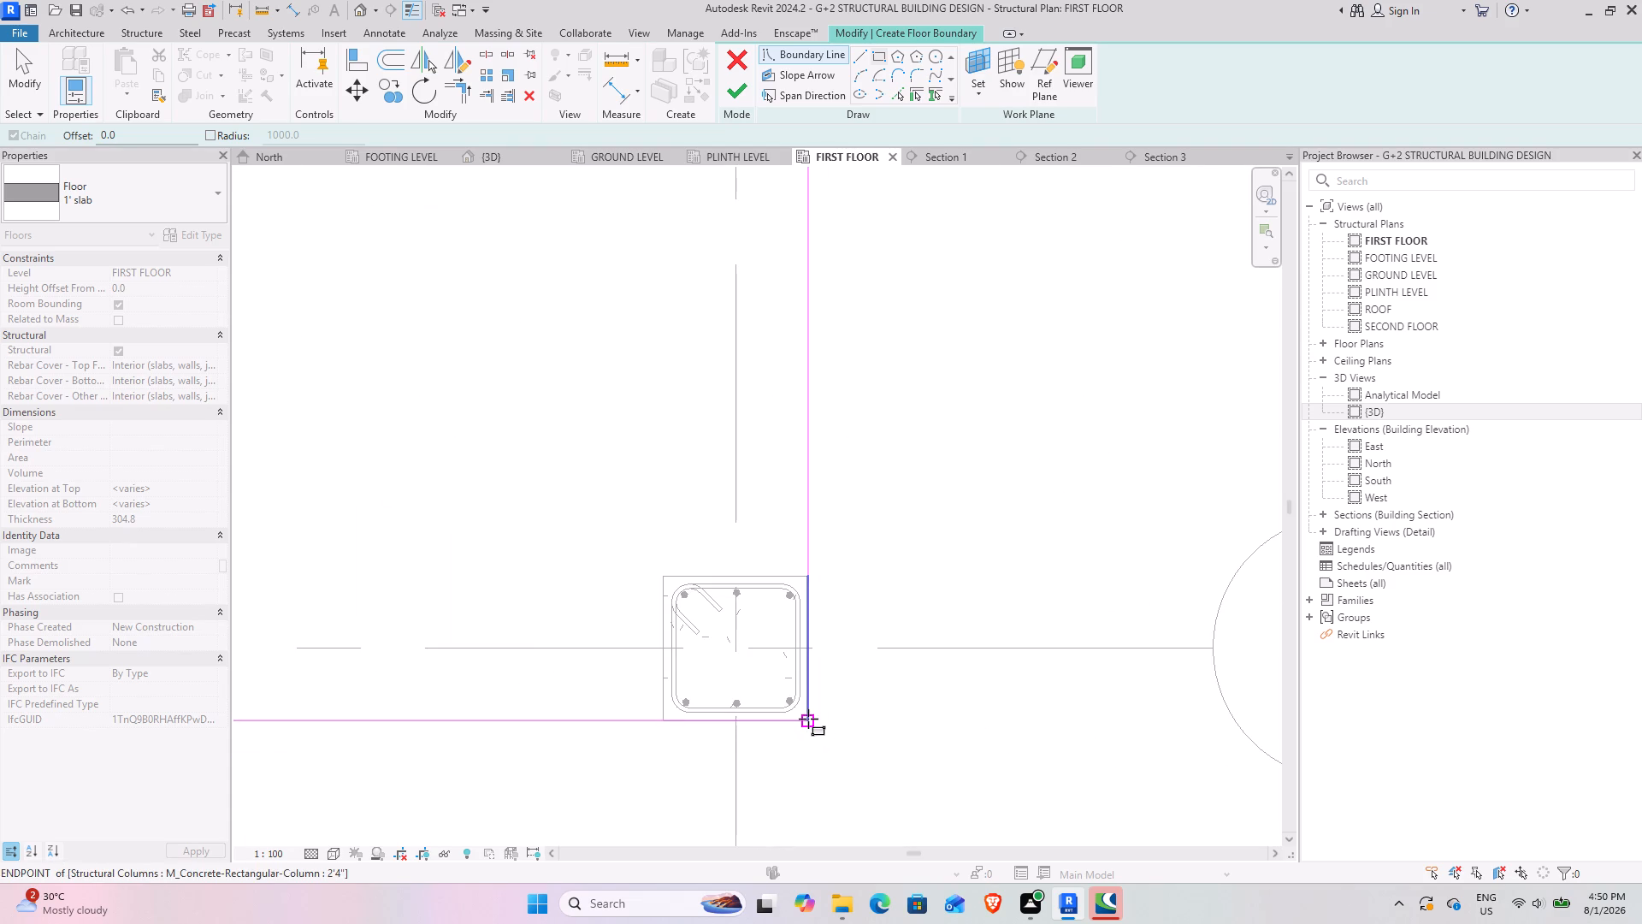
{"action": "left_click", "coordinate": [808, 719]}
{"action": "left_click", "coordinate": [733, 92]}
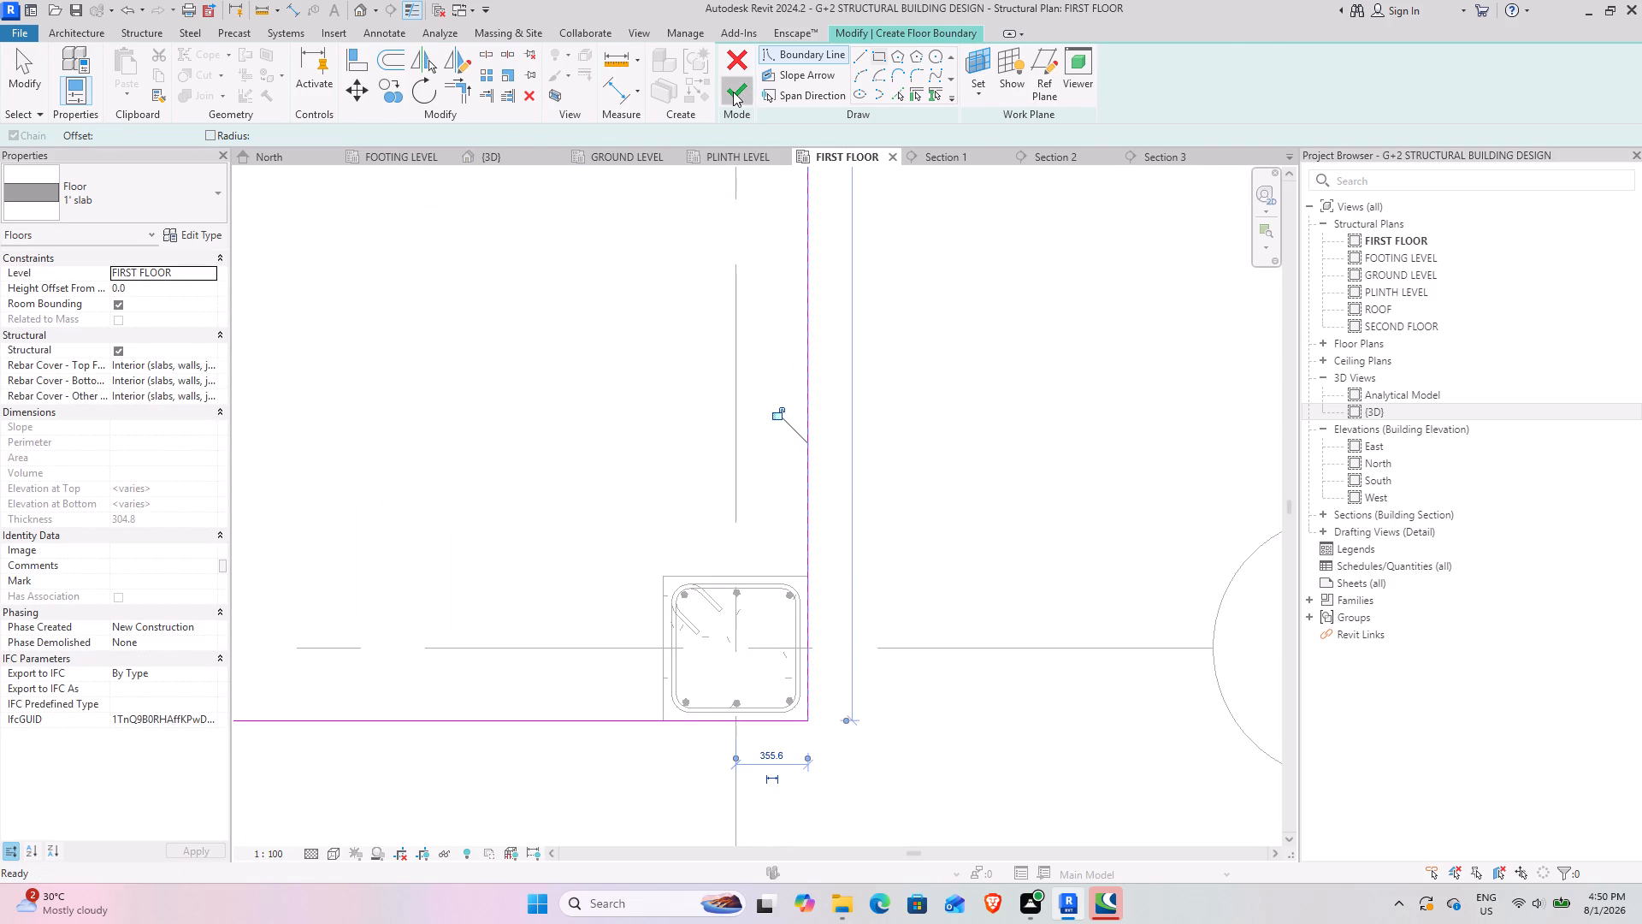
Move the Section 2 line across the new slab panel, just below grid 9 and extending past grid 5.
{"action": "scroll", "coordinate": [750, 518], "scroll_direction": "down", "scroll_amount": 9}
{"action": "middle_click_drag", "start_coordinate": [607, 517], "coordinate": [1139, 648]}
{"action": "left_click", "coordinate": [985, 483]}
{"action": "scroll", "coordinate": [1131, 610], "scroll_direction": "down", "scroll_amount": 3}
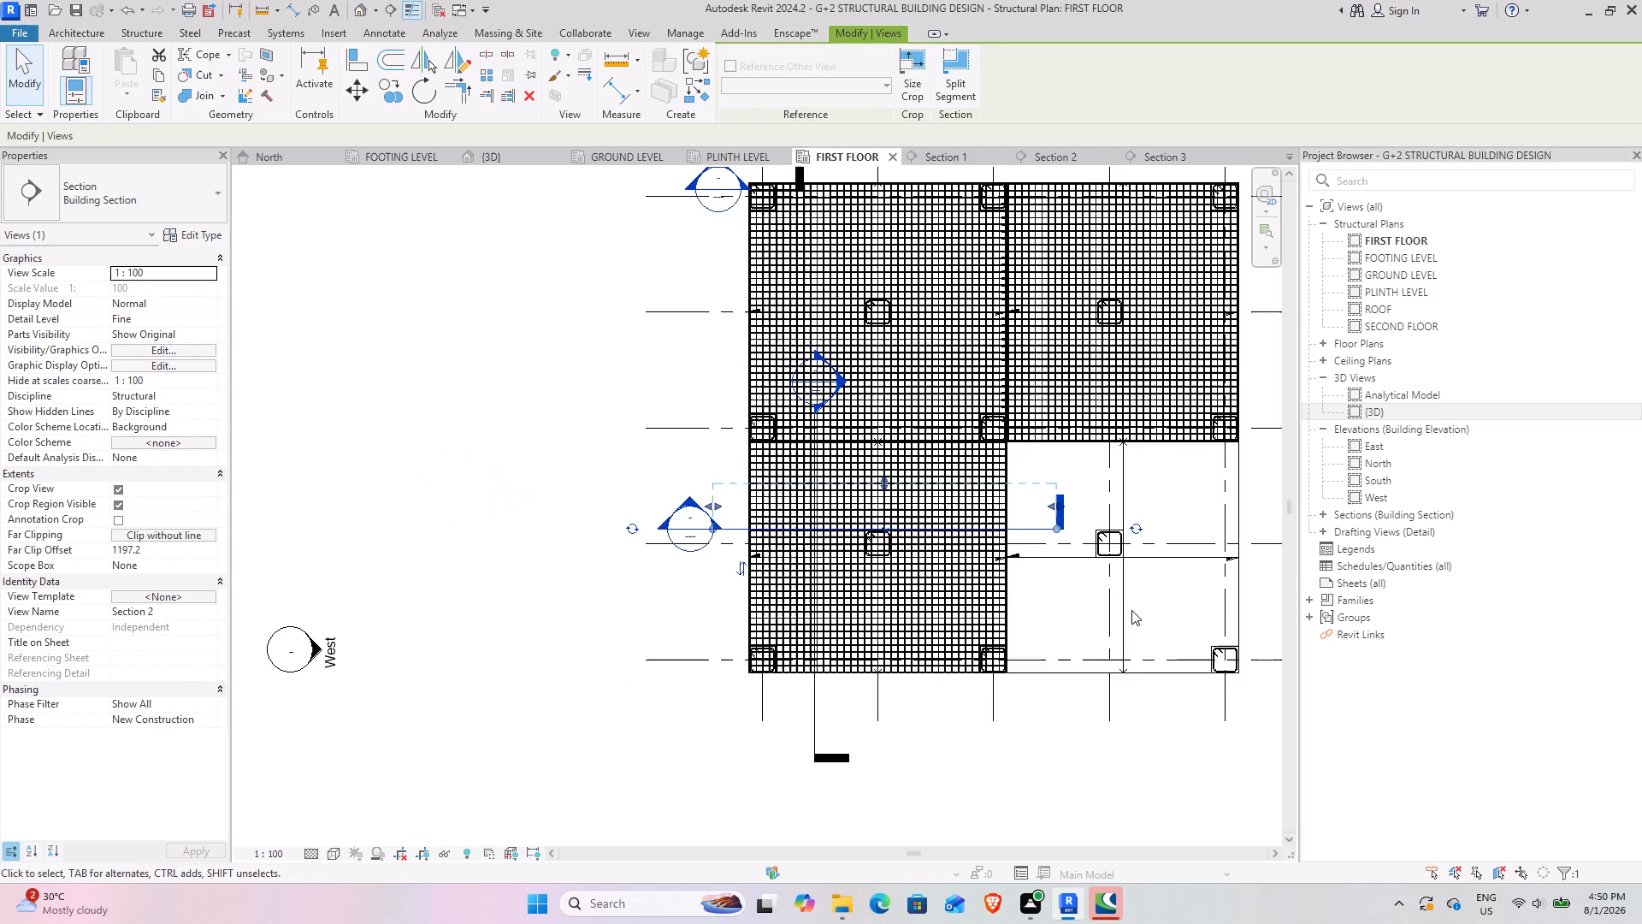
{"action": "scroll", "coordinate": [1131, 610], "scroll_direction": "down", "scroll_amount": 1}
{"action": "middle_click_drag", "start_coordinate": [1135, 609], "coordinate": [797, 656]}
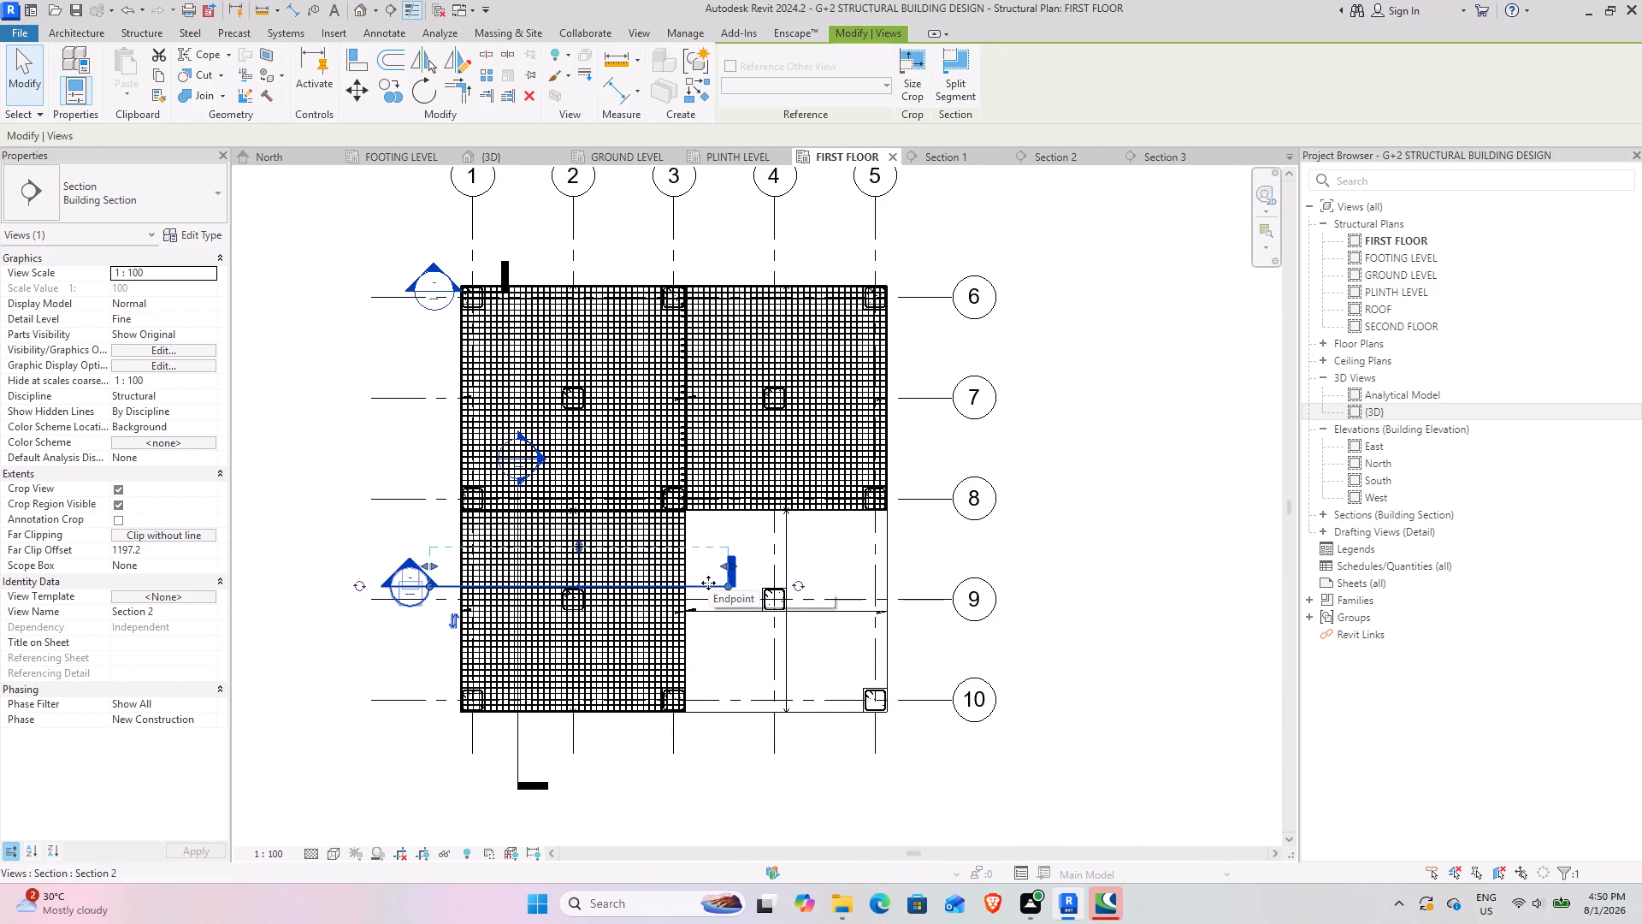
{"action": "left_click_drag", "start_coordinate": [708, 583], "coordinate": [934, 616]}
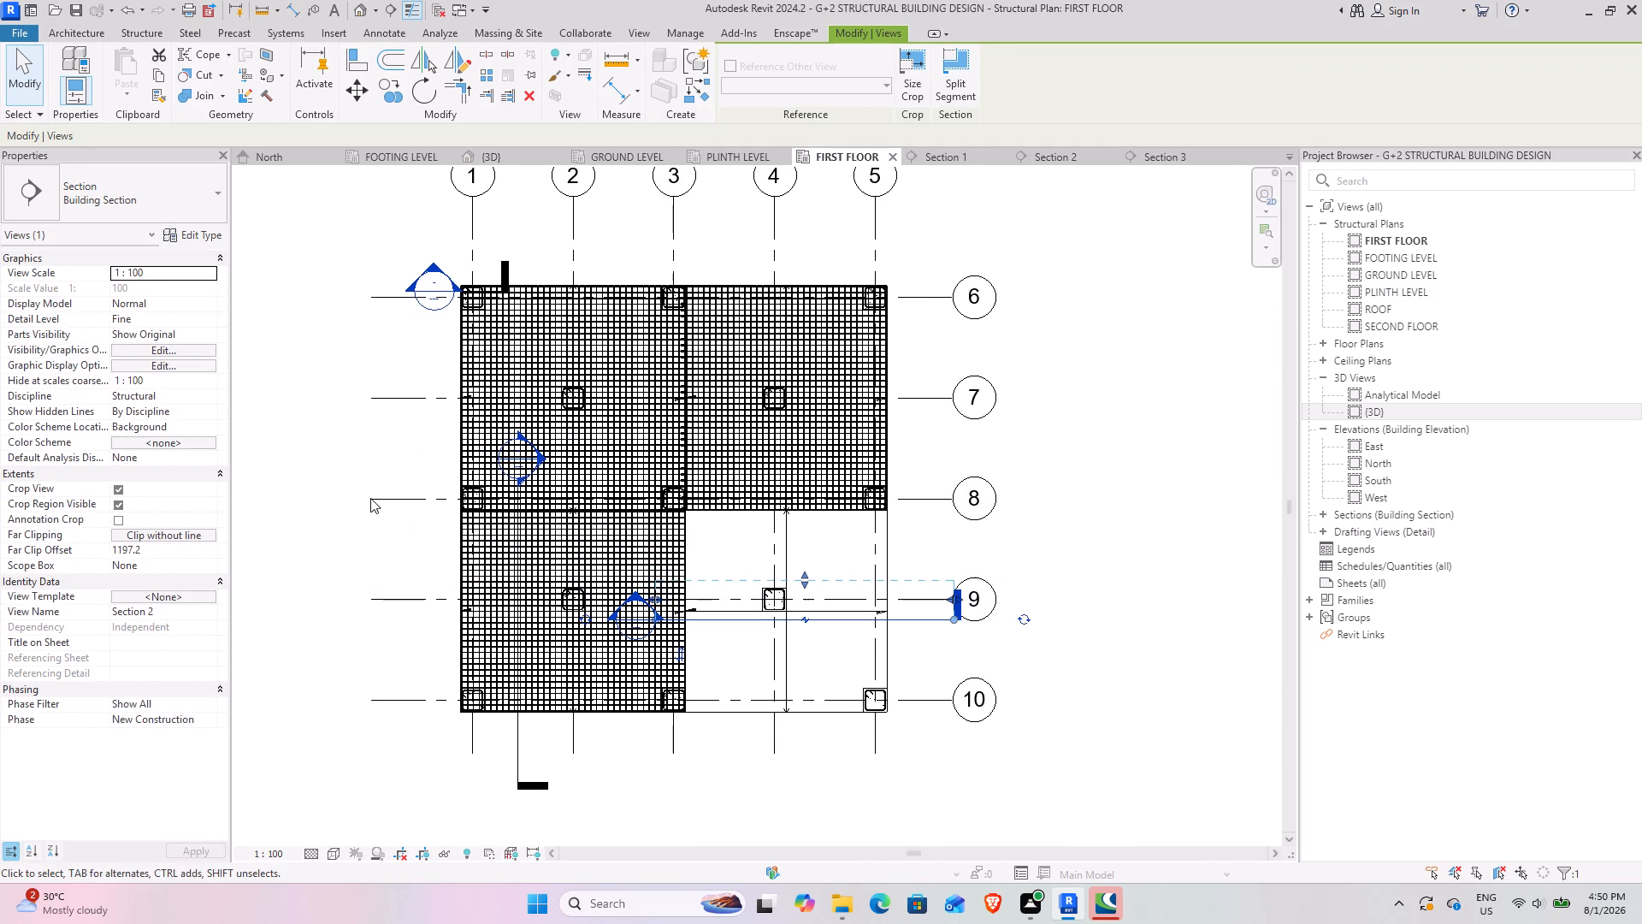
Move the Section 3 line onto the new slab panel, just beside grid 4.
{"action": "left_click", "coordinate": [519, 493]}
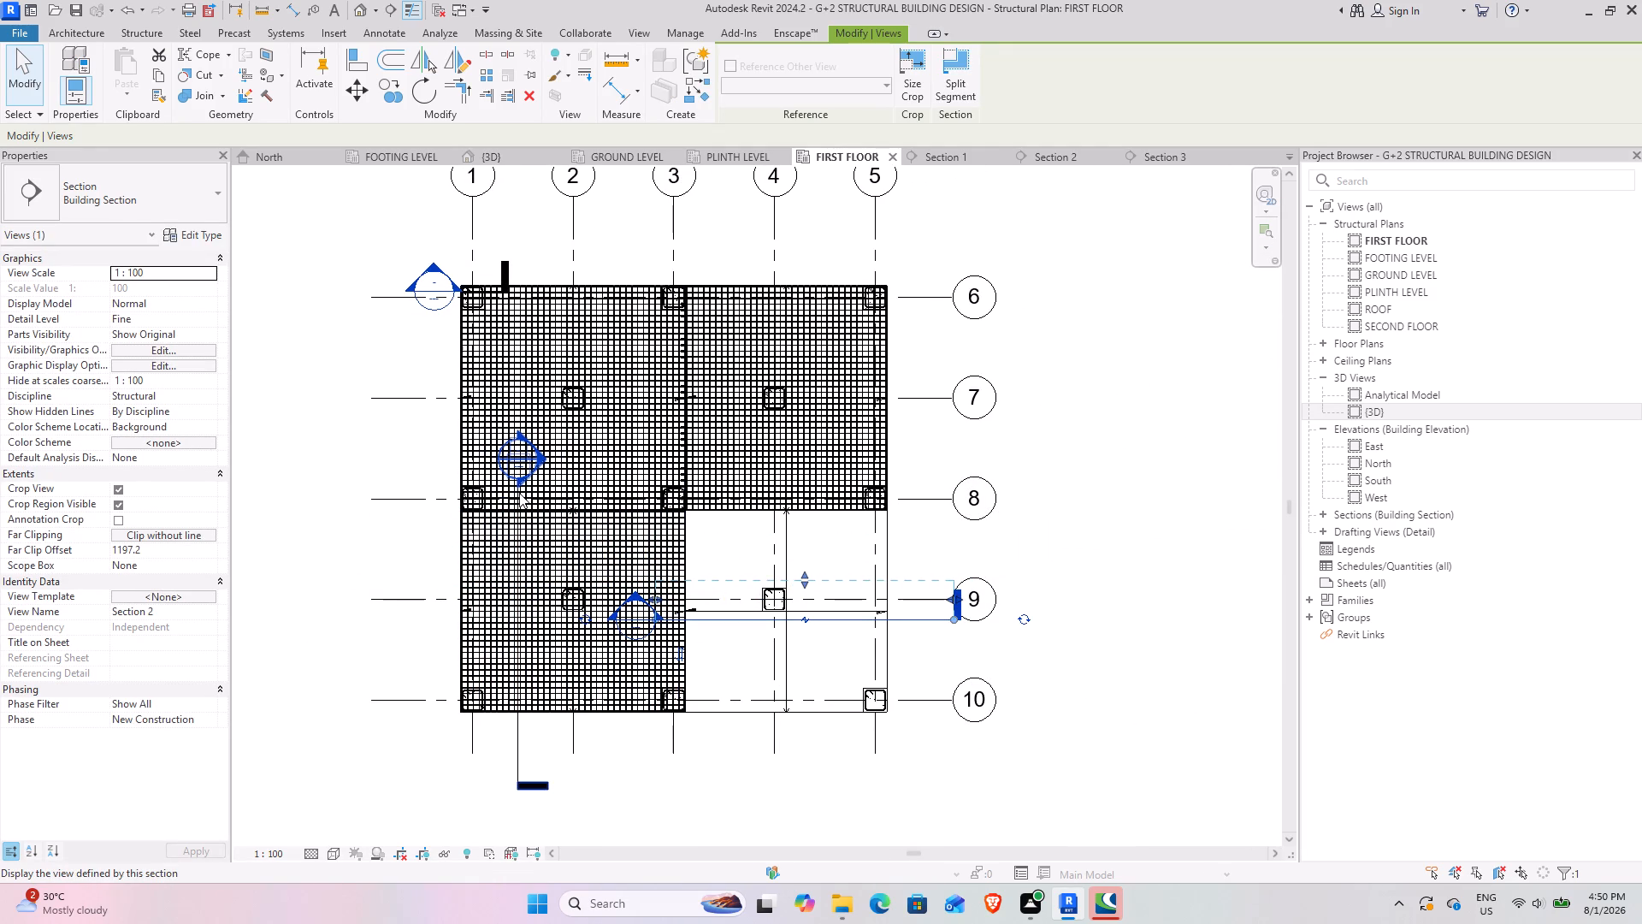
{"action": "left_click", "coordinate": [518, 751]}
{"action": "left_click_drag", "start_coordinate": [514, 745], "coordinate": [758, 762]}
Examine the new slab panel and its joint with the adjoining reinforced panel in Section 2.
{"action": "left_click", "coordinate": [1062, 163]}
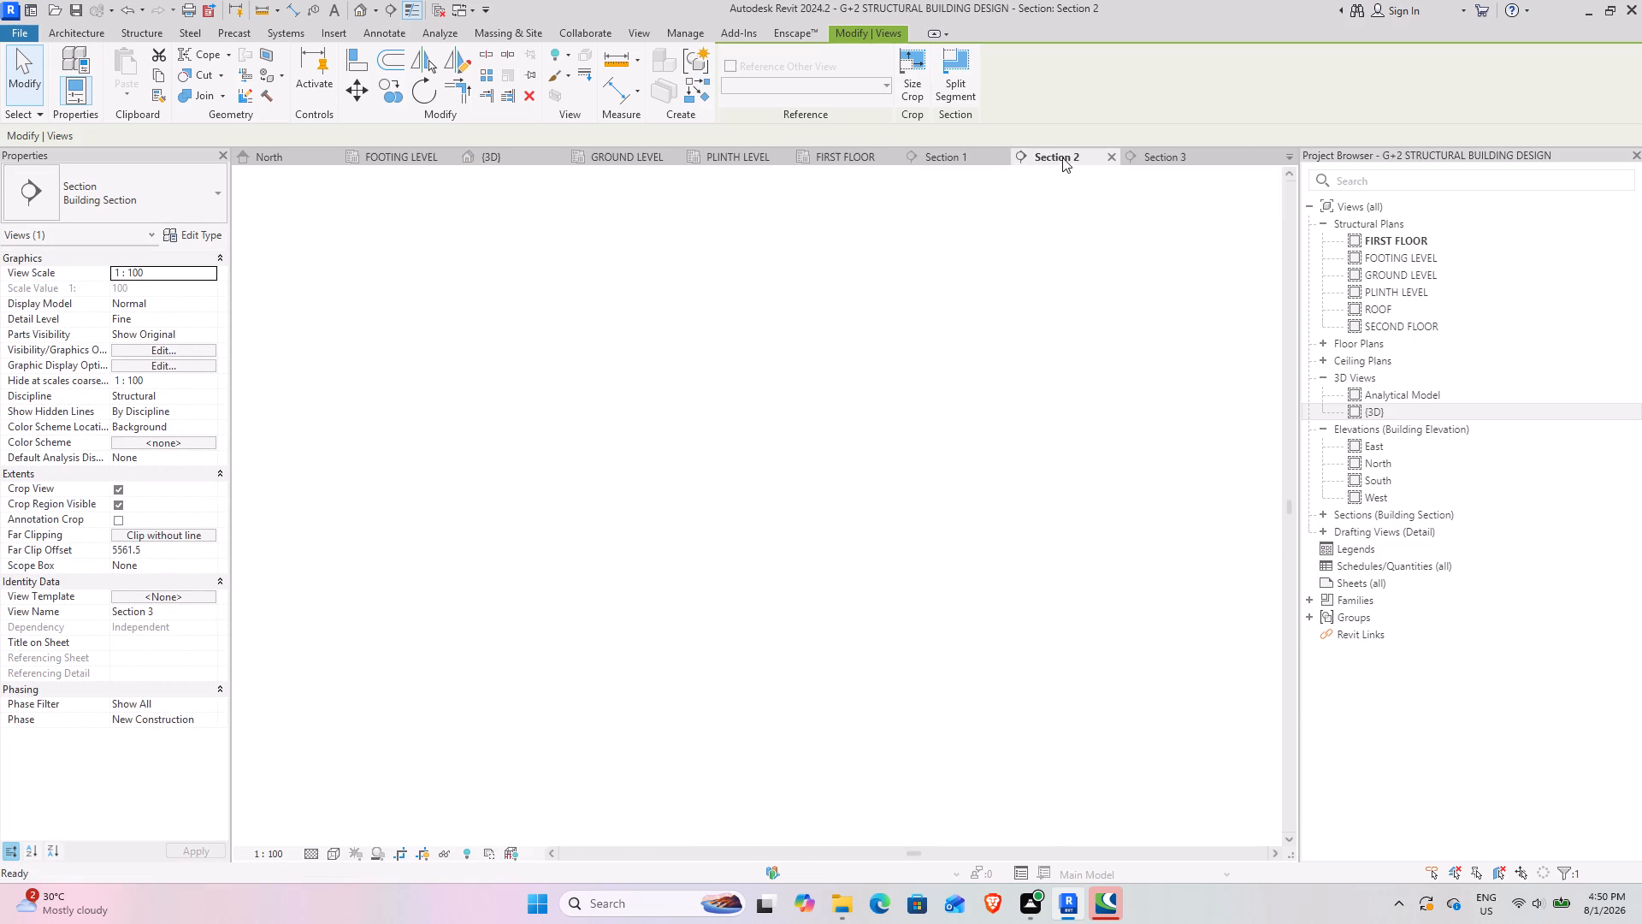
{"action": "scroll", "coordinate": [857, 696], "scroll_direction": "down", "scroll_amount": 7}
{"action": "middle_click_drag", "start_coordinate": [821, 692], "coordinate": [855, 607]}
{"action": "scroll", "coordinate": [771, 579], "scroll_direction": "up", "scroll_amount": 3}
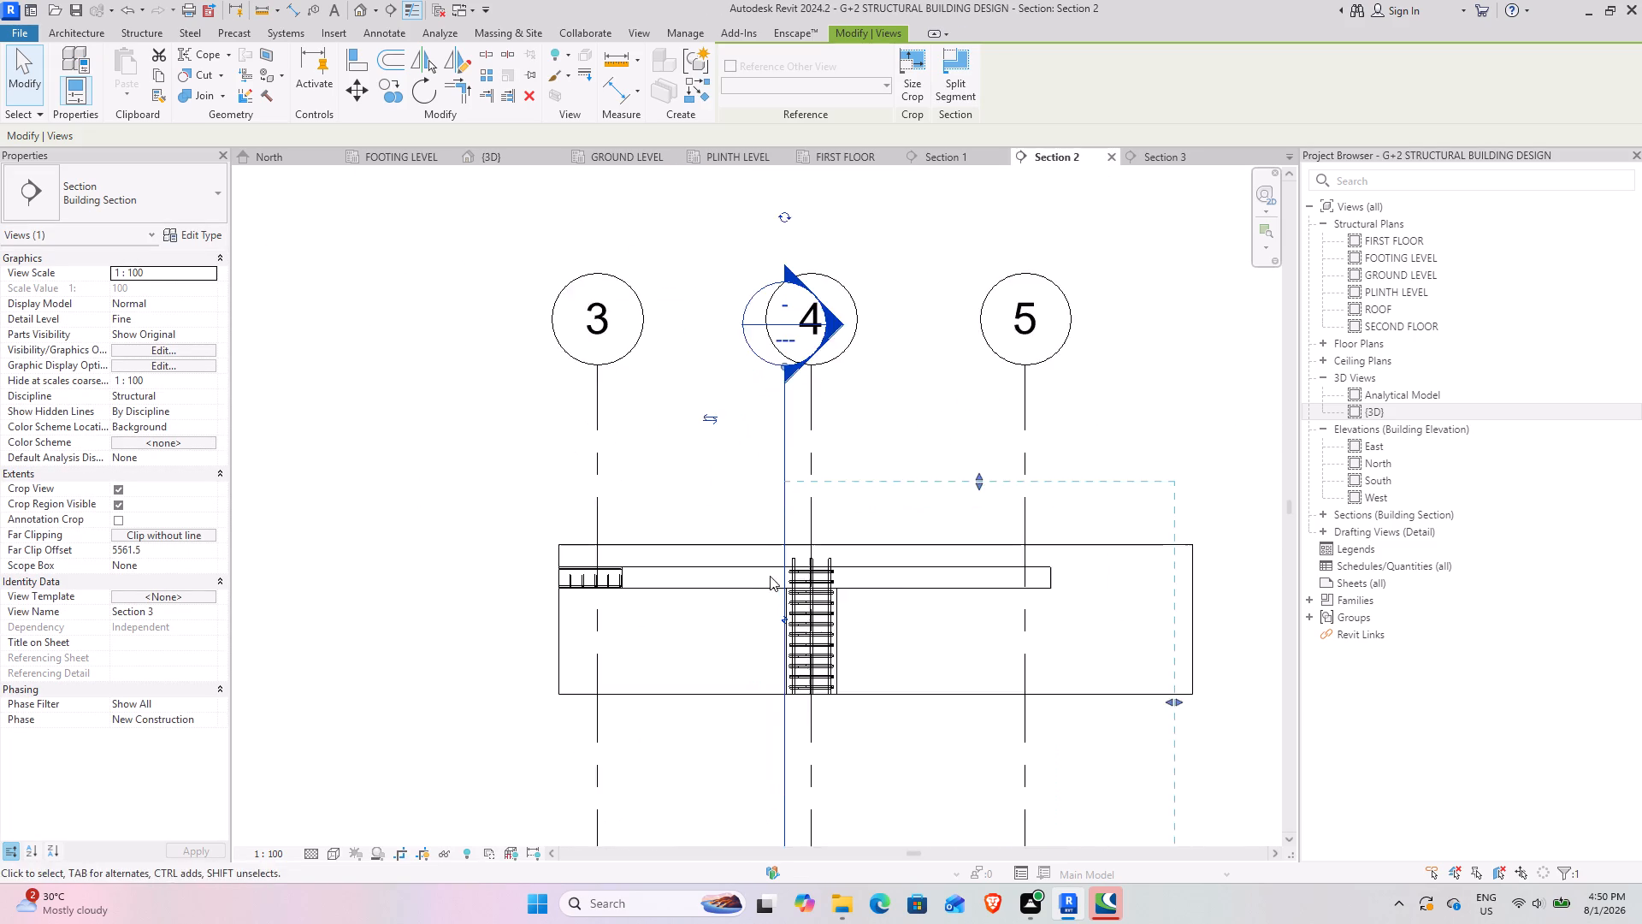
{"action": "scroll", "coordinate": [753, 595], "scroll_direction": "up", "scroll_amount": 3}
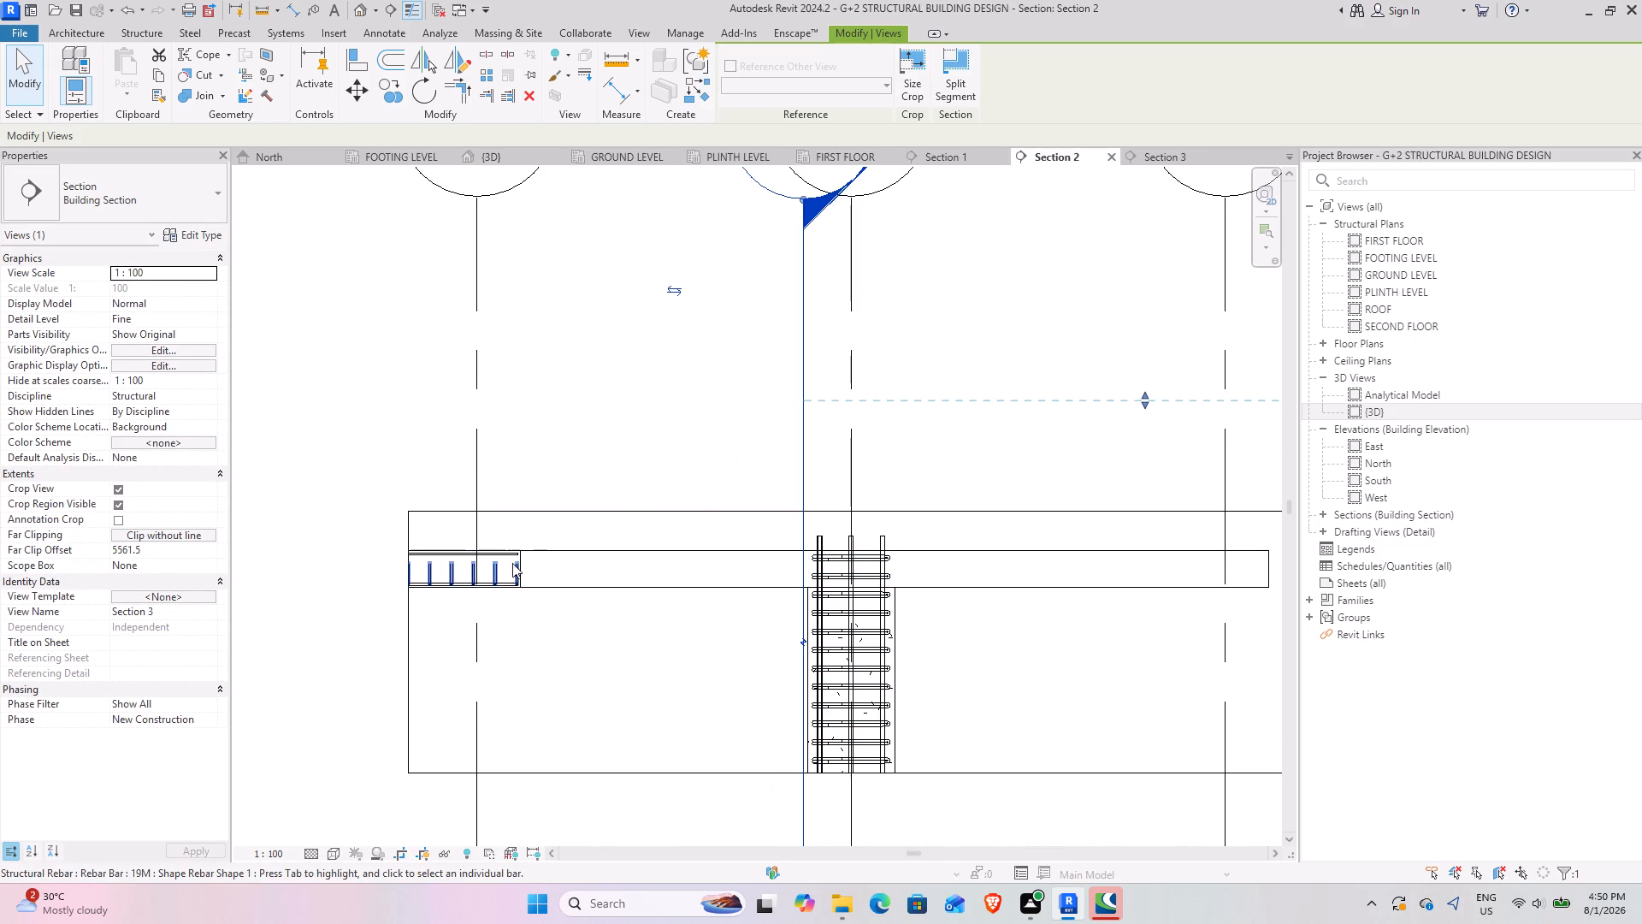
{"action": "scroll", "coordinate": [513, 573], "scroll_direction": "up", "scroll_amount": 14}
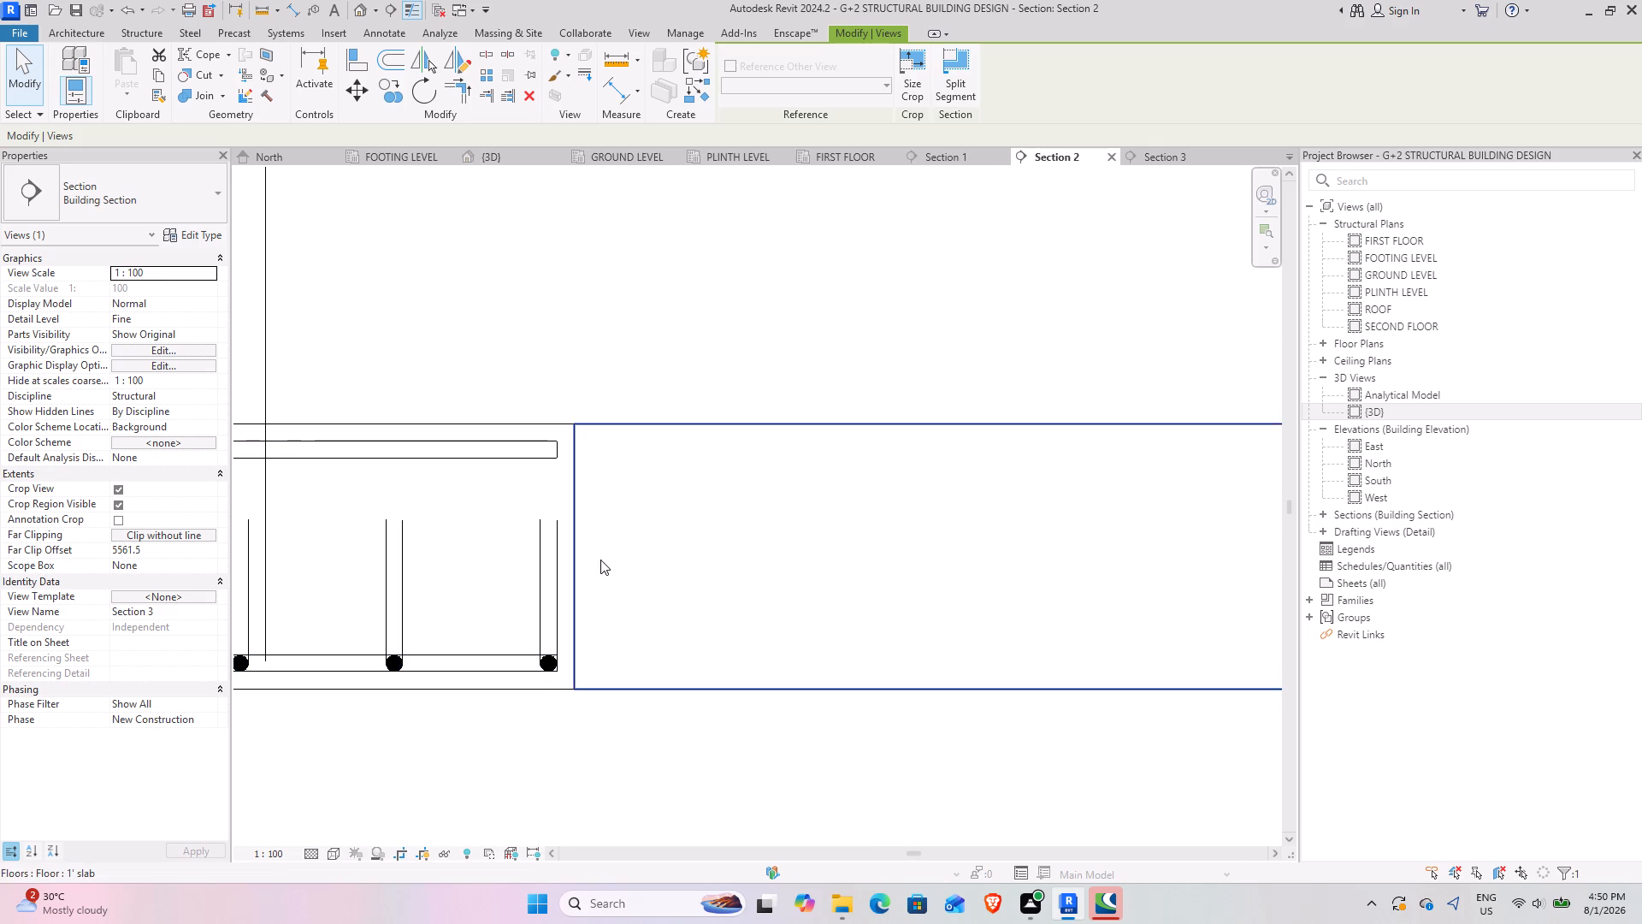
{"action": "scroll", "coordinate": [600, 566], "scroll_direction": "down", "scroll_amount": 7}
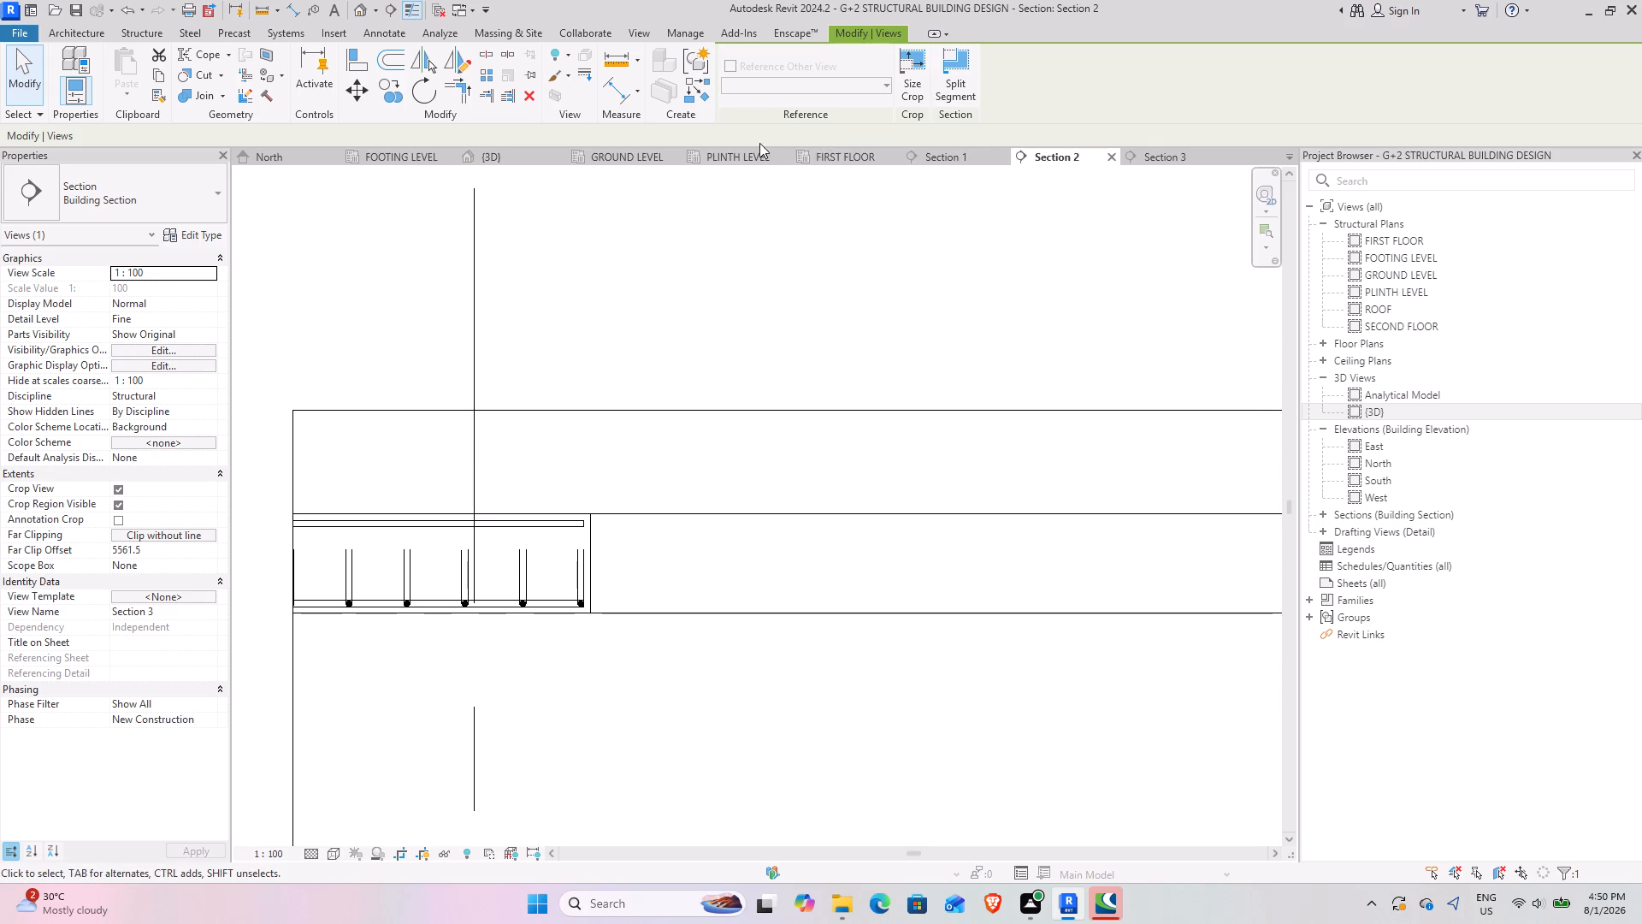
Extend Section 3's view extent in the FIRST FLOOR plan past grid 8 to include the new panel's upper edge.
{"action": "left_click", "coordinate": [824, 157]}
{"action": "scroll", "coordinate": [672, 628], "scroll_direction": "up", "scroll_amount": 4}
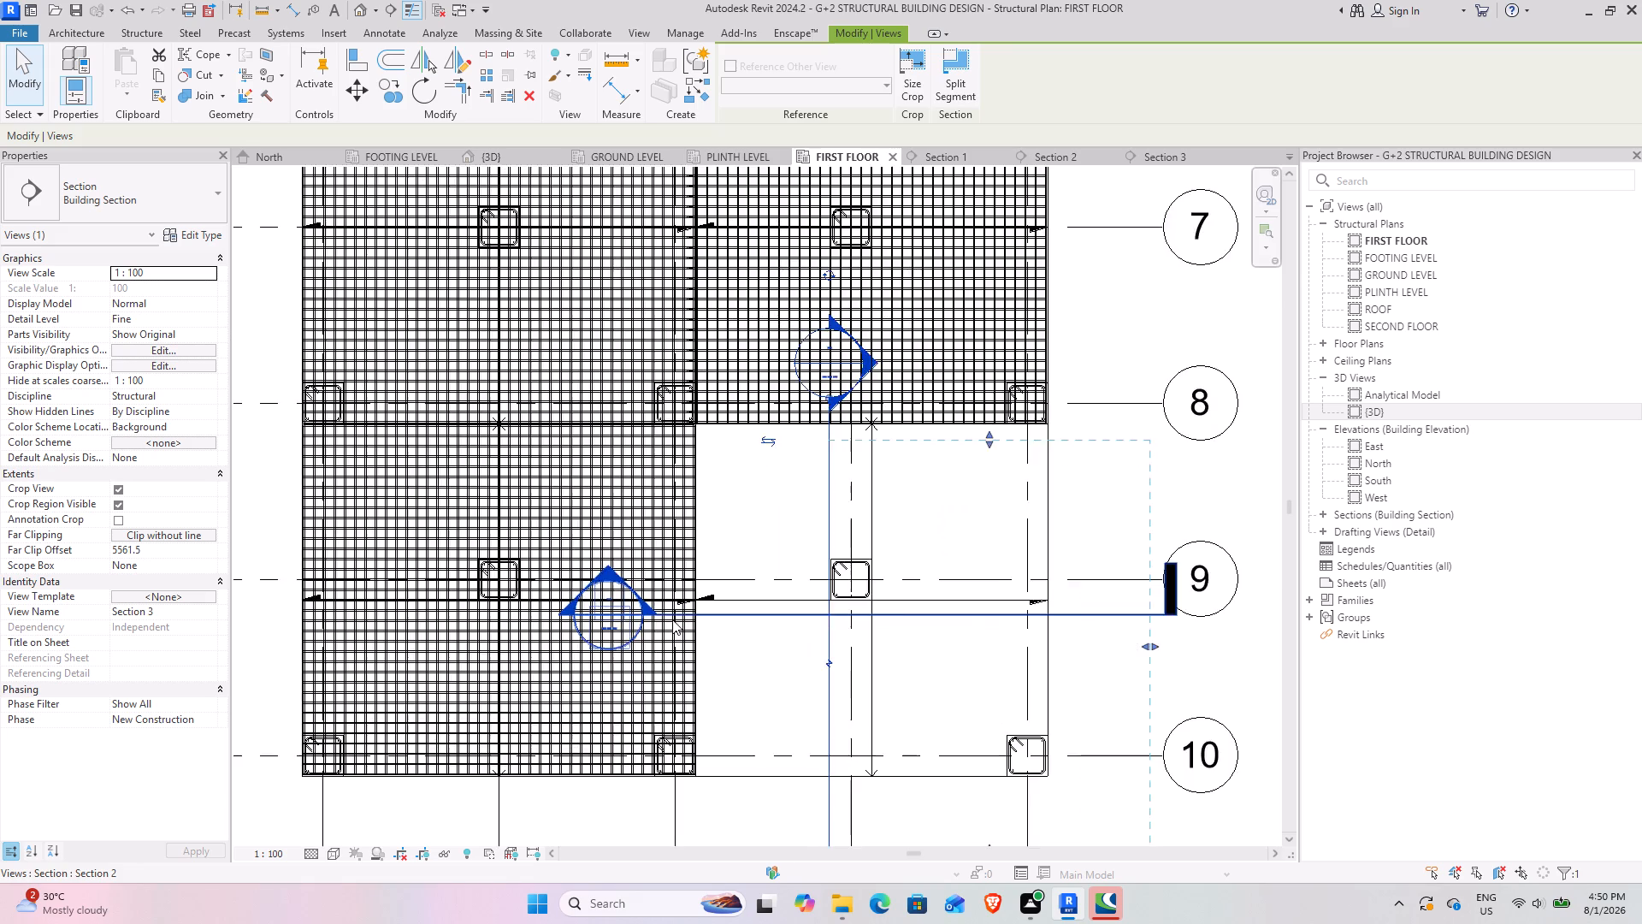
{"action": "scroll", "coordinate": [672, 619], "scroll_direction": "up", "scroll_amount": 4}
{"action": "middle_click_drag", "start_coordinate": [683, 685], "coordinate": [535, 685]}
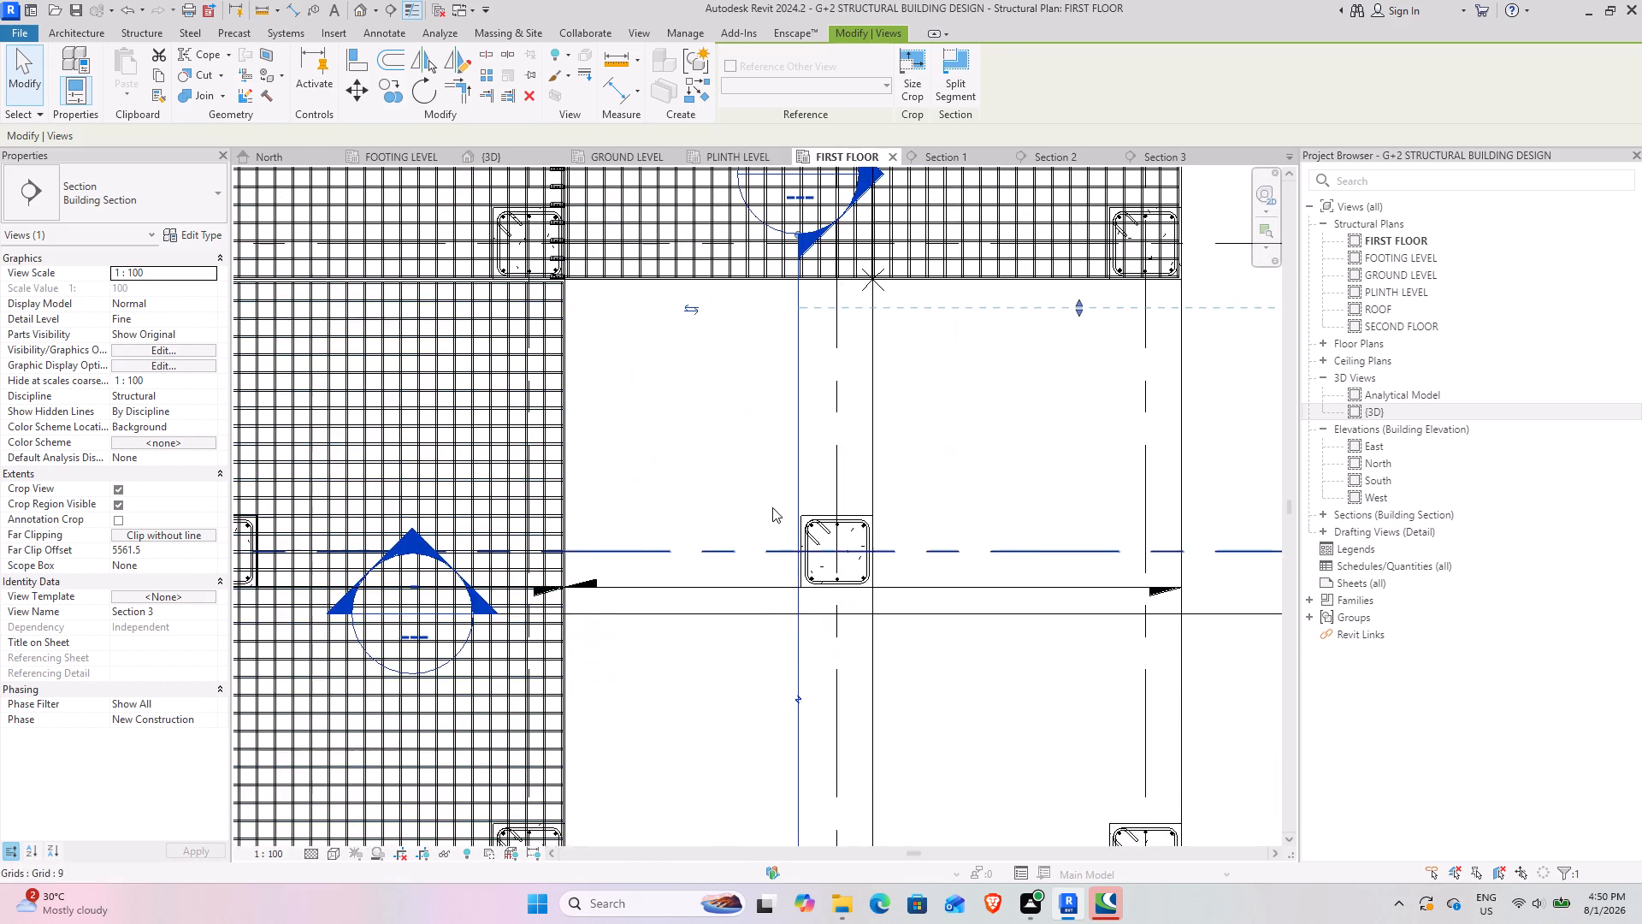
{"action": "scroll", "coordinate": [774, 494], "scroll_direction": "down", "scroll_amount": 3}
{"action": "middle_click_drag", "start_coordinate": [1167, 559], "coordinate": [986, 552]}
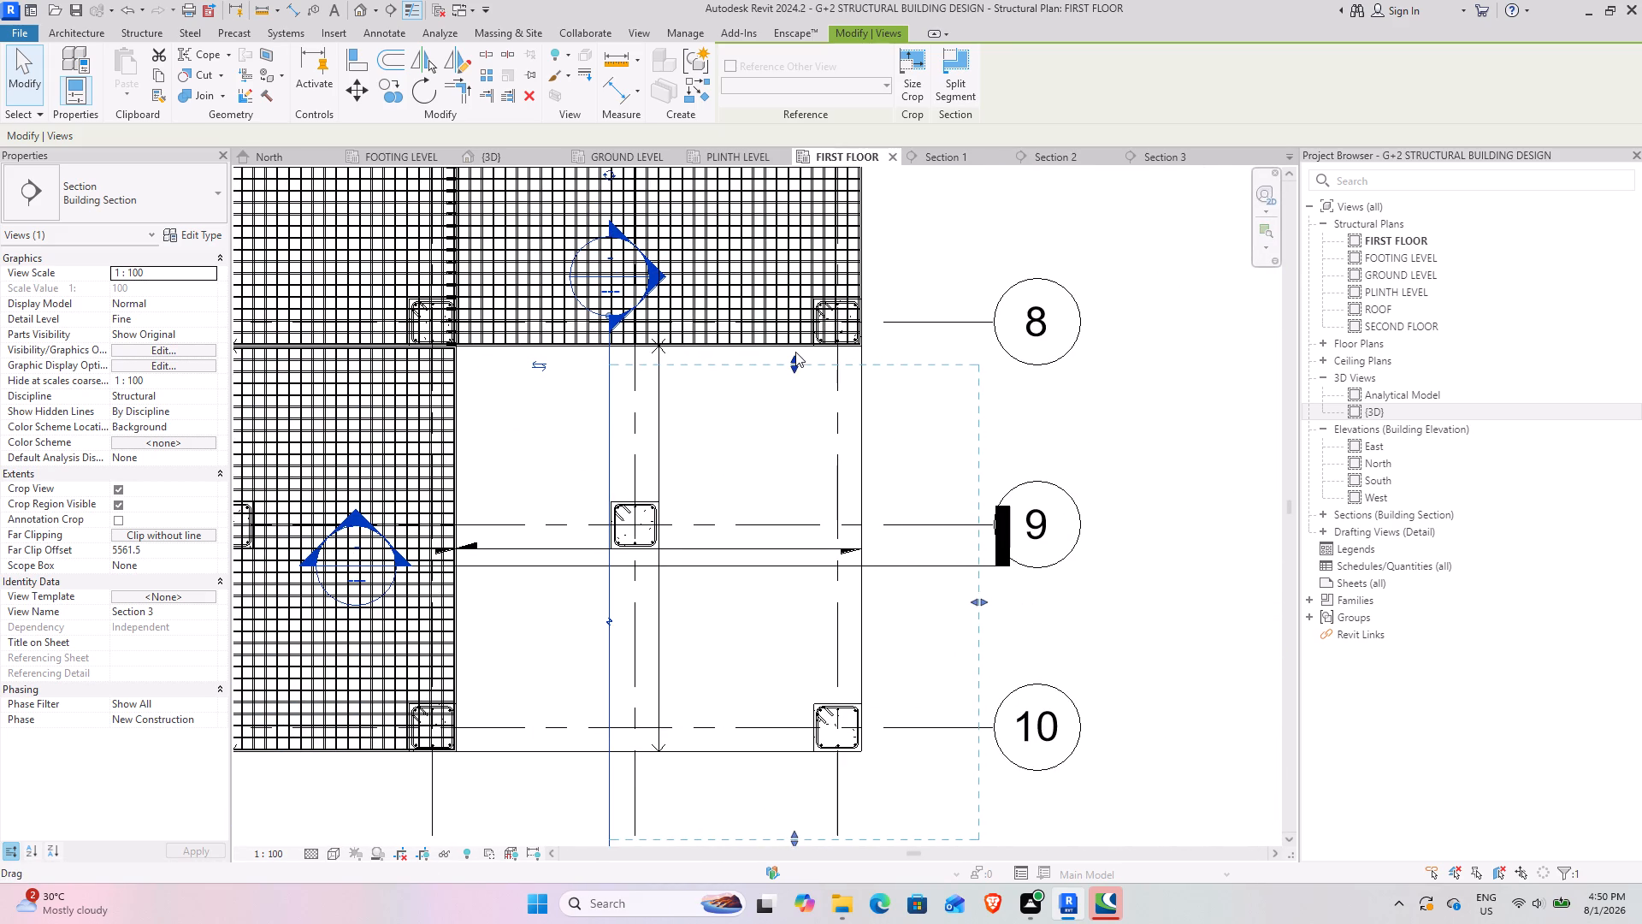
{"action": "left_click_drag", "start_coordinate": [797, 358], "coordinate": [778, 293]}
{"action": "scroll", "coordinate": [836, 678], "scroll_direction": "down", "scroll_amount": 4}
{"action": "middle_click_drag", "start_coordinate": [827, 658], "coordinate": [808, 585]}
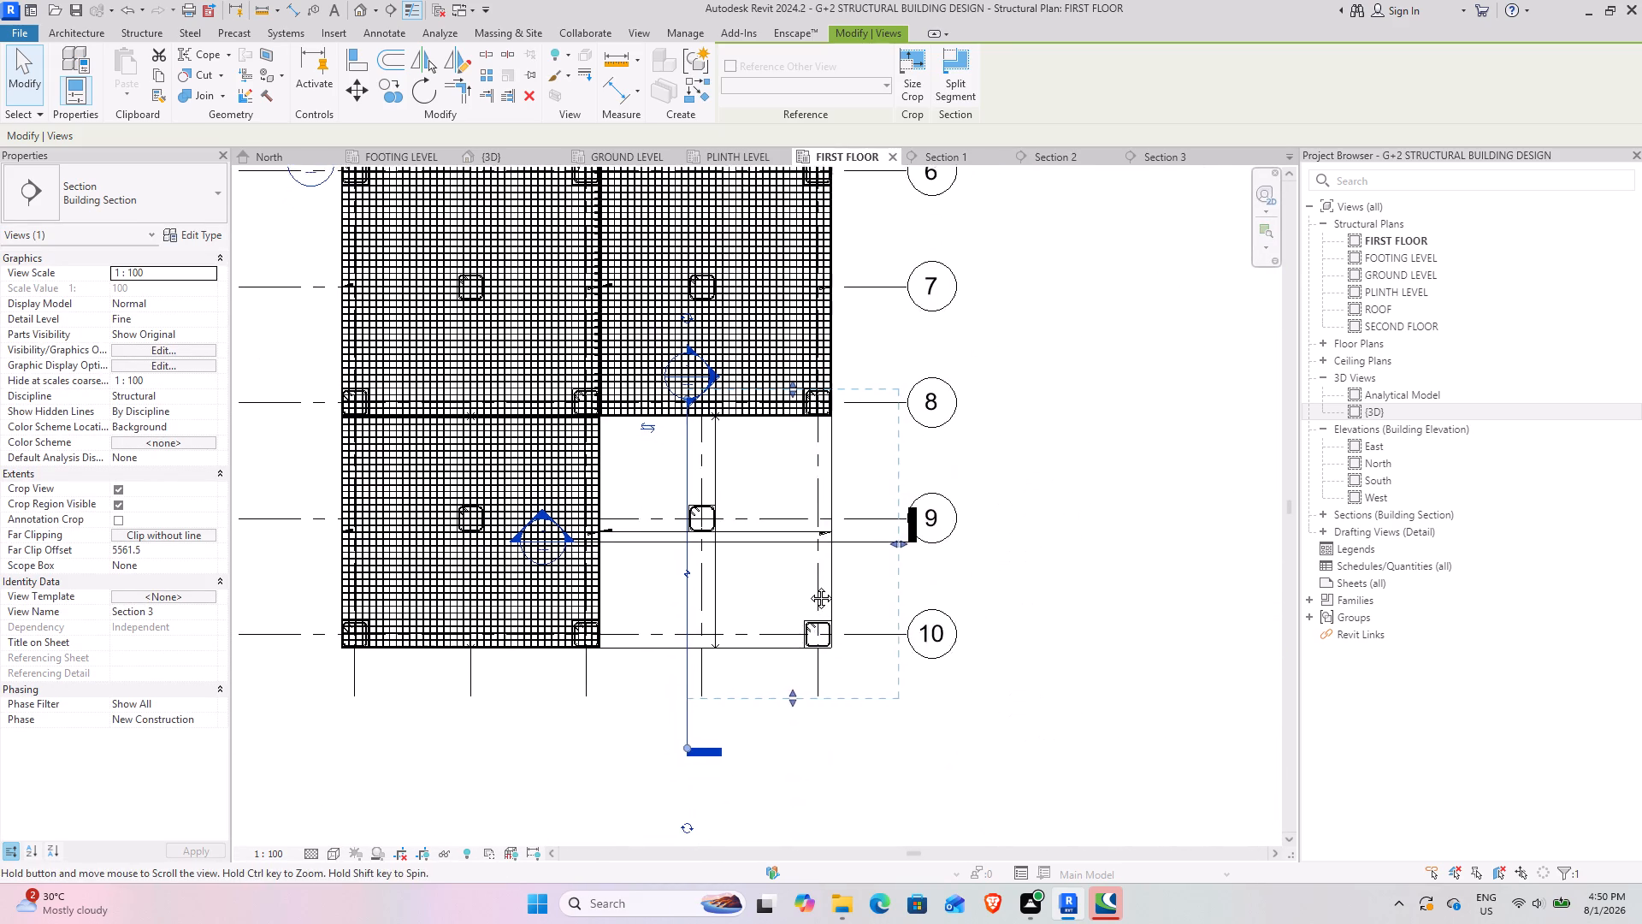
{"action": "middle_click_drag", "start_coordinate": [808, 585], "coordinate": [815, 572]}
Examine the new slab panel and the adjoining rebar ends in the Section 2 and Section 3 views.
{"action": "left_click", "coordinate": [1078, 152]}
{"action": "scroll", "coordinate": [813, 577], "scroll_direction": "down", "scroll_amount": 5}
{"action": "middle_click_drag", "start_coordinate": [1017, 613], "coordinate": [742, 614]}
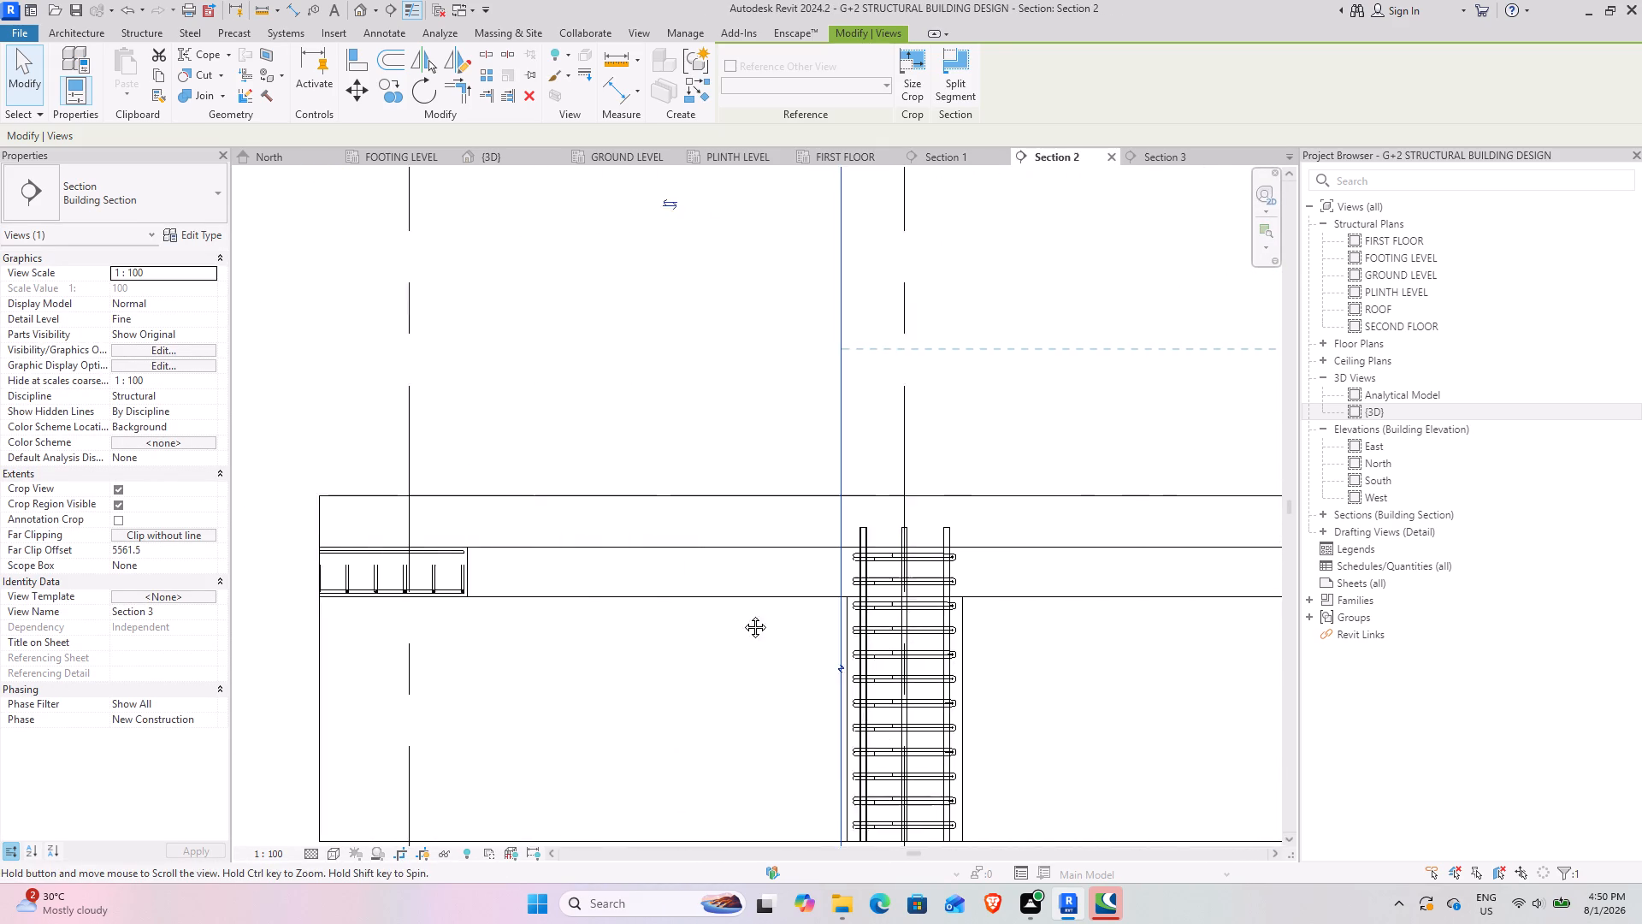
{"action": "middle_click_drag", "start_coordinate": [742, 614], "coordinate": [586, 606]}
{"action": "scroll", "coordinate": [619, 599], "scroll_direction": "down", "scroll_amount": 4}
{"action": "left_click", "coordinate": [1151, 146]}
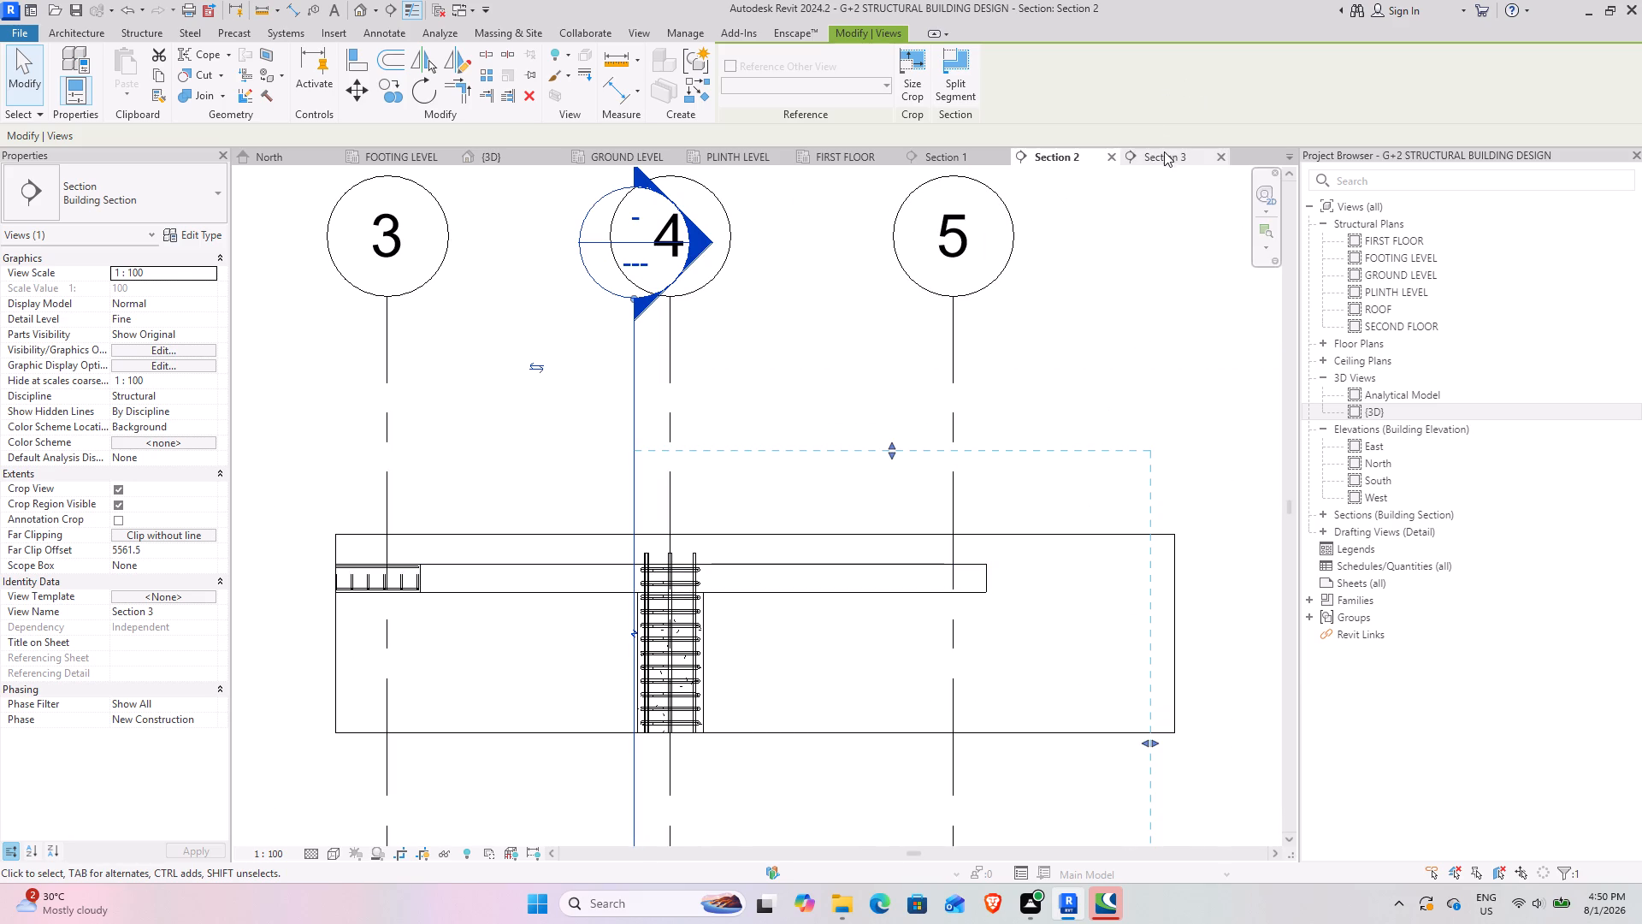
{"action": "left_click", "coordinate": [1174, 162]}
{"action": "scroll", "coordinate": [875, 633], "scroll_direction": "down", "scroll_amount": 2}
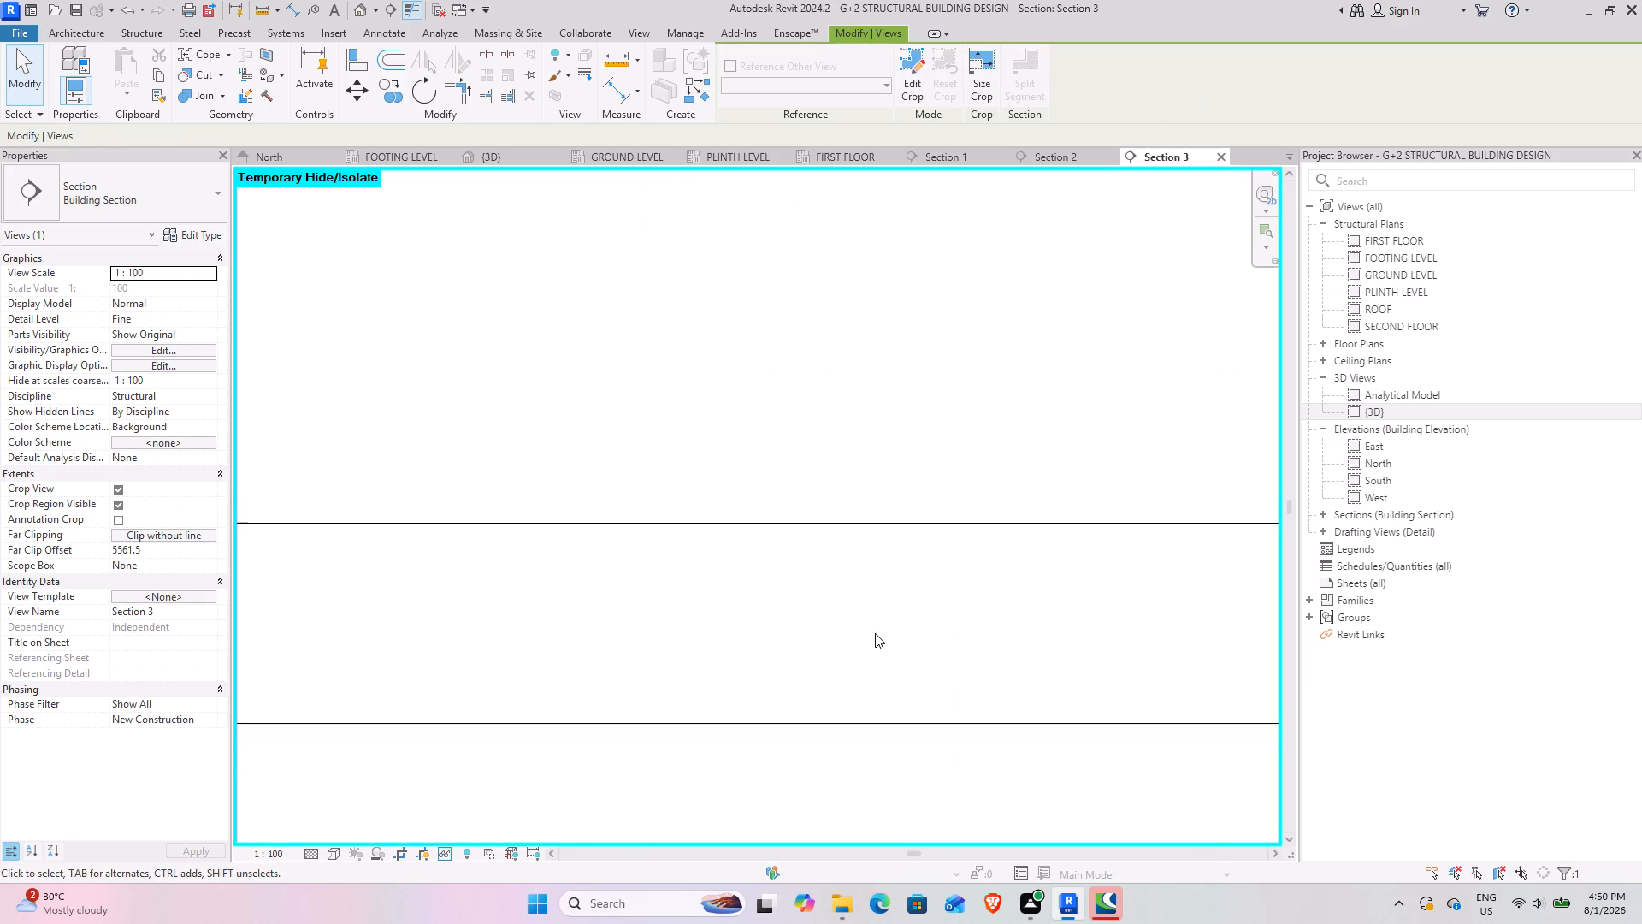
{"action": "scroll", "coordinate": [875, 633], "scroll_direction": "down", "scroll_amount": 13}
{"action": "middle_click_drag", "start_coordinate": [882, 650], "coordinate": [981, 541]}
{"action": "middle_click_drag", "start_coordinate": [882, 627], "coordinate": [917, 578]}
{"action": "scroll", "coordinate": [947, 408], "scroll_direction": "up", "scroll_amount": 3}
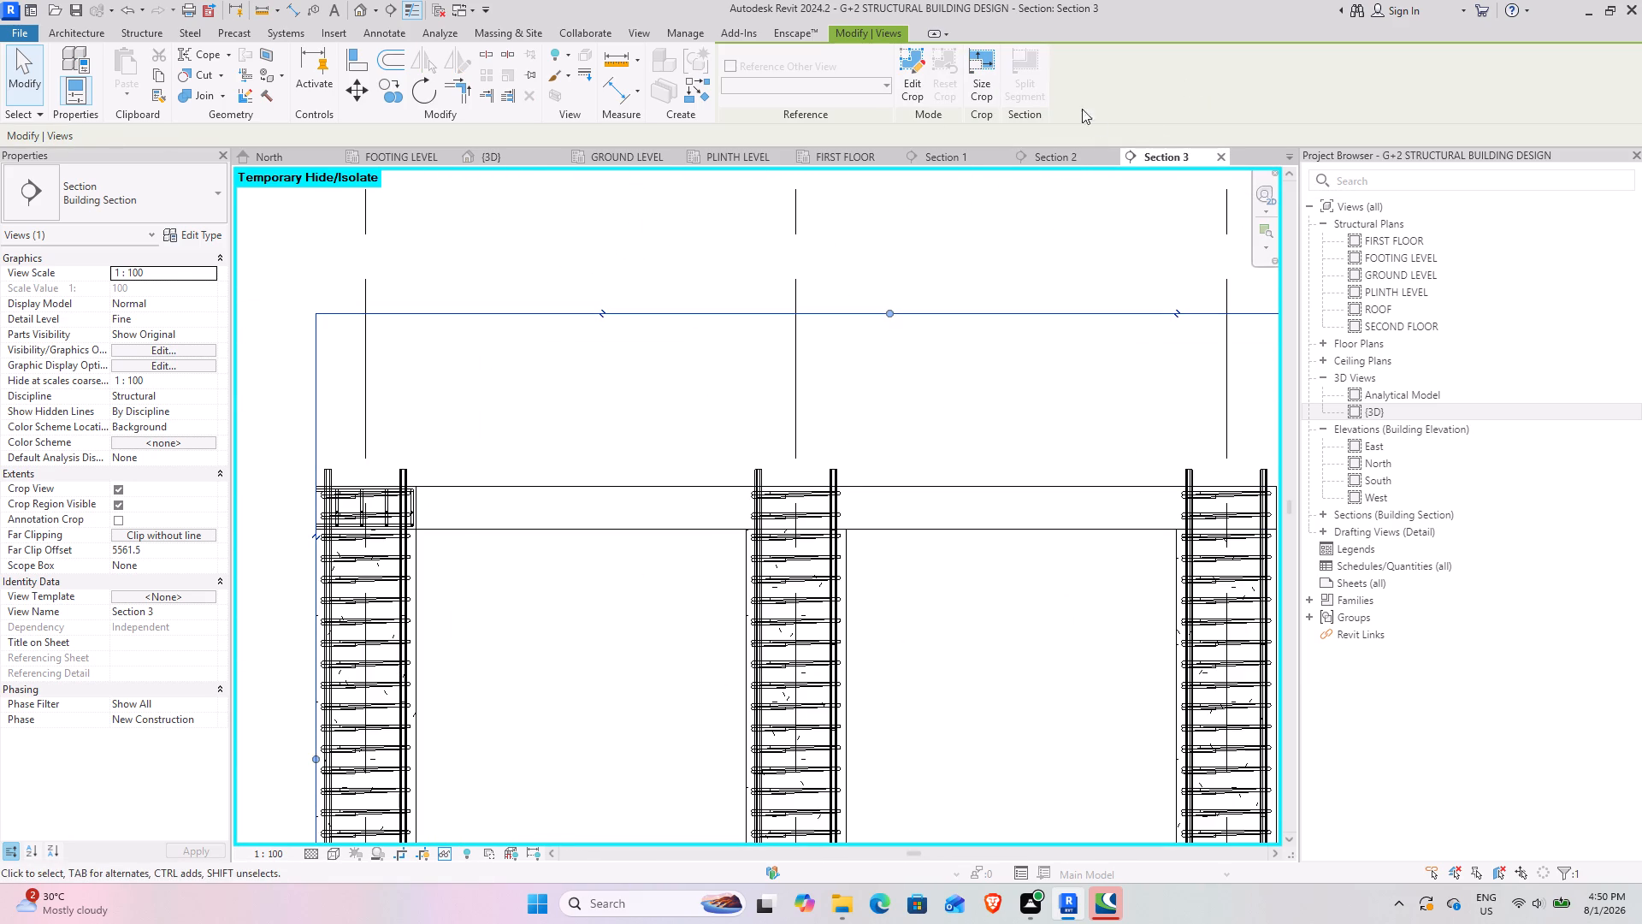
{"action": "left_click", "coordinate": [1069, 149]}
{"action": "middle_click_drag", "start_coordinate": [431, 570], "coordinate": [742, 506]}
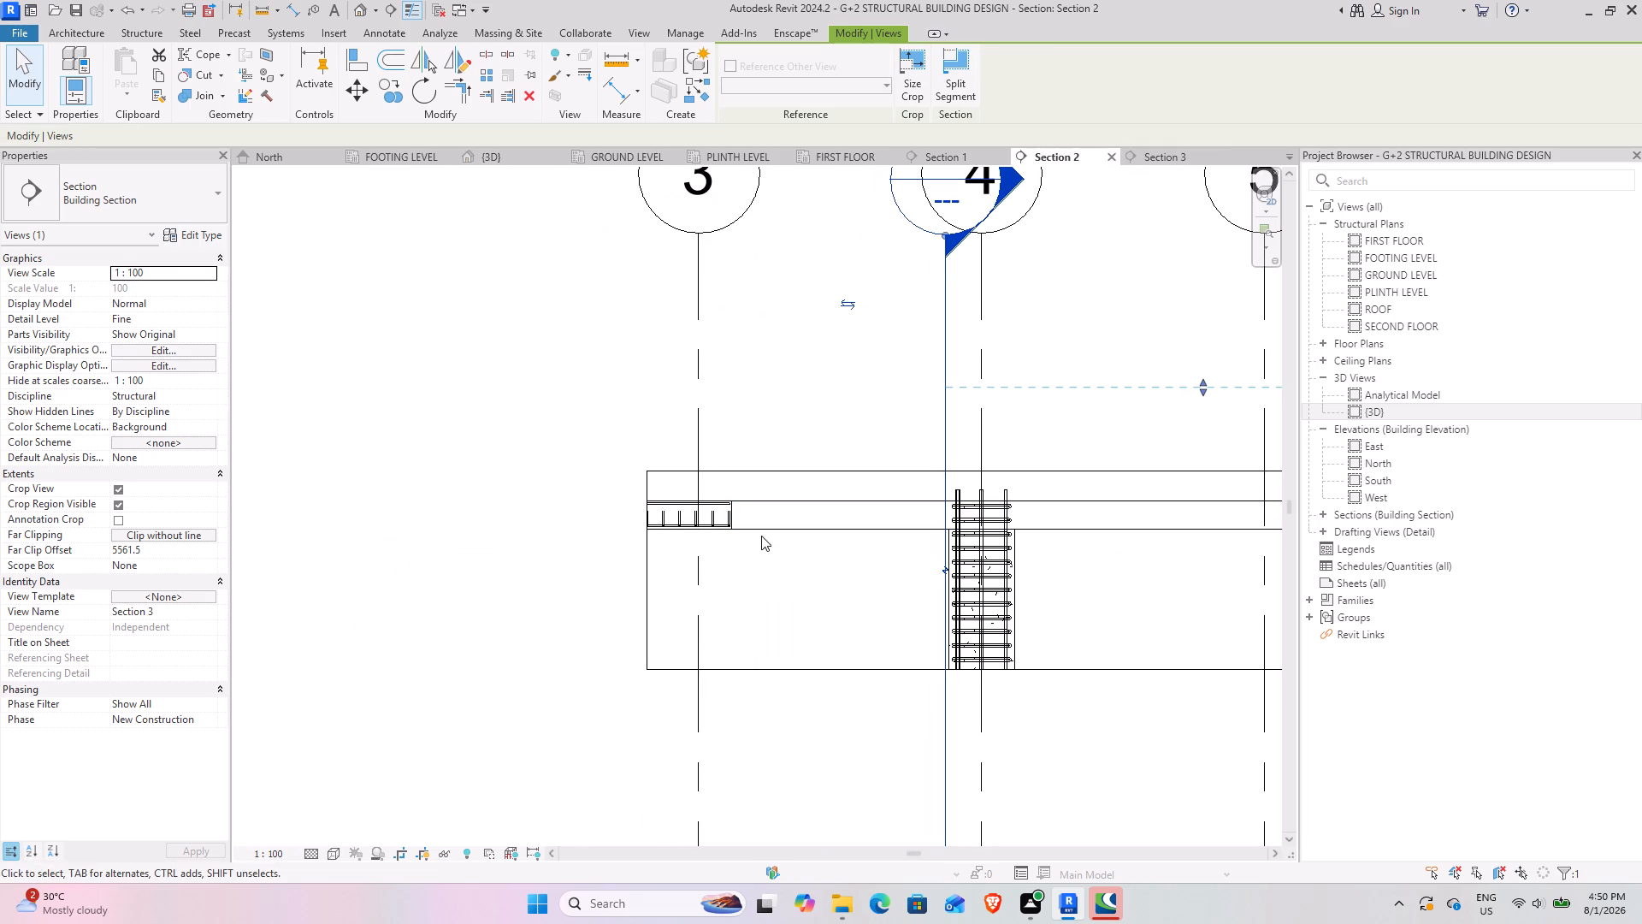
{"action": "middle_click_drag", "start_coordinate": [1008, 532], "coordinate": [655, 538]}
{"action": "middle_click_drag", "start_coordinate": [613, 577], "coordinate": [830, 585]}
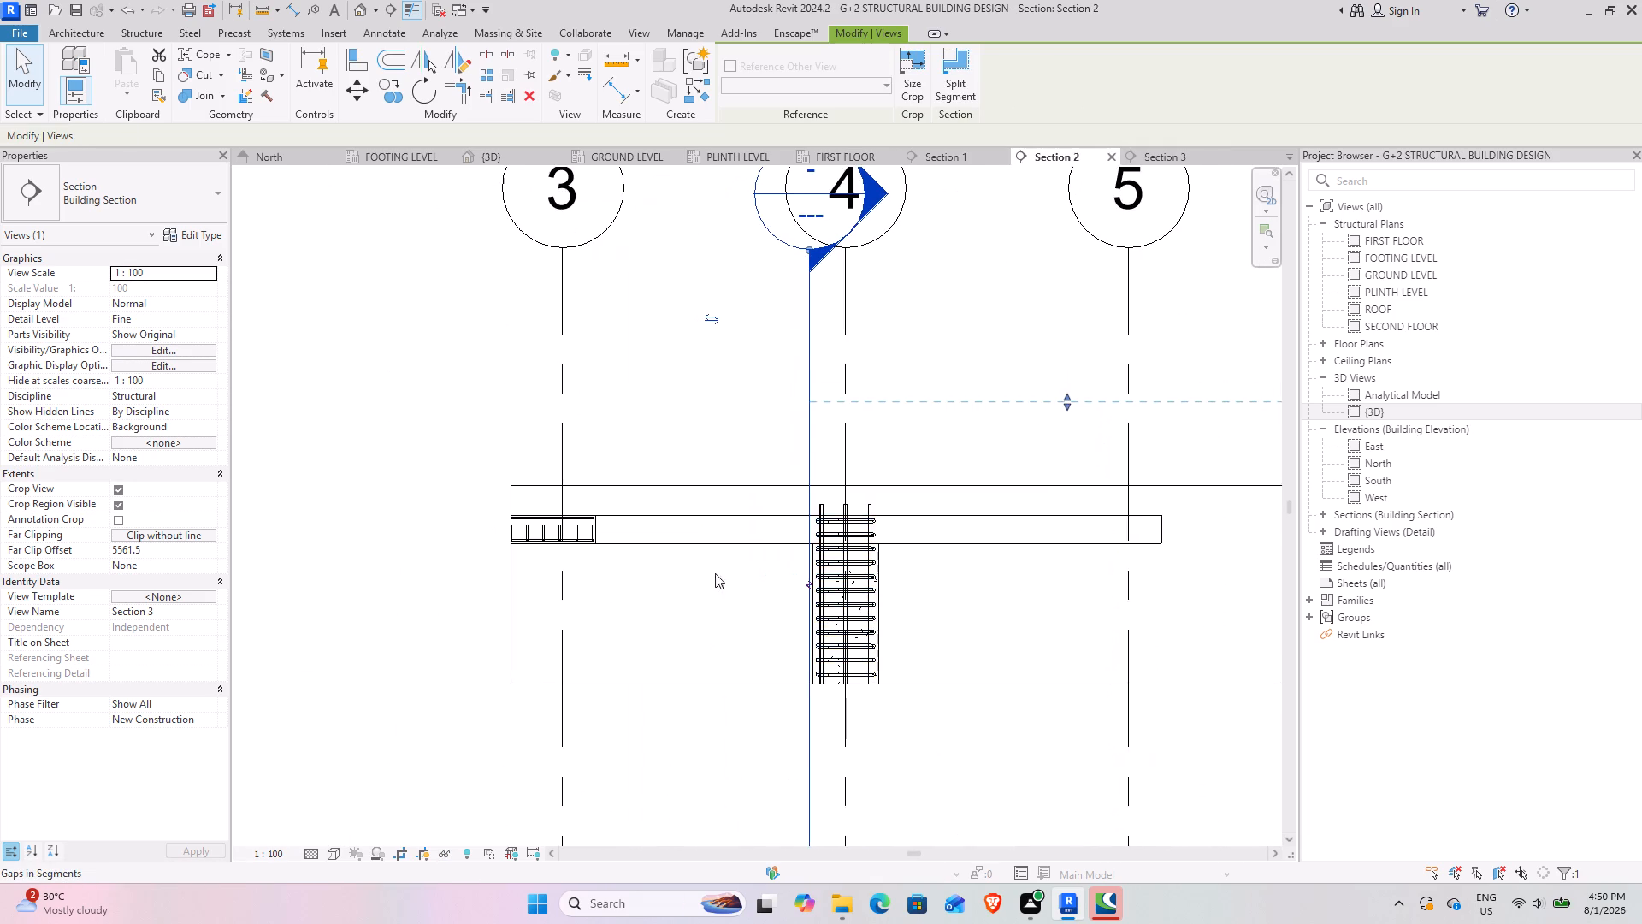
{"action": "scroll", "coordinate": [598, 566], "scroll_direction": "up", "scroll_amount": 12}
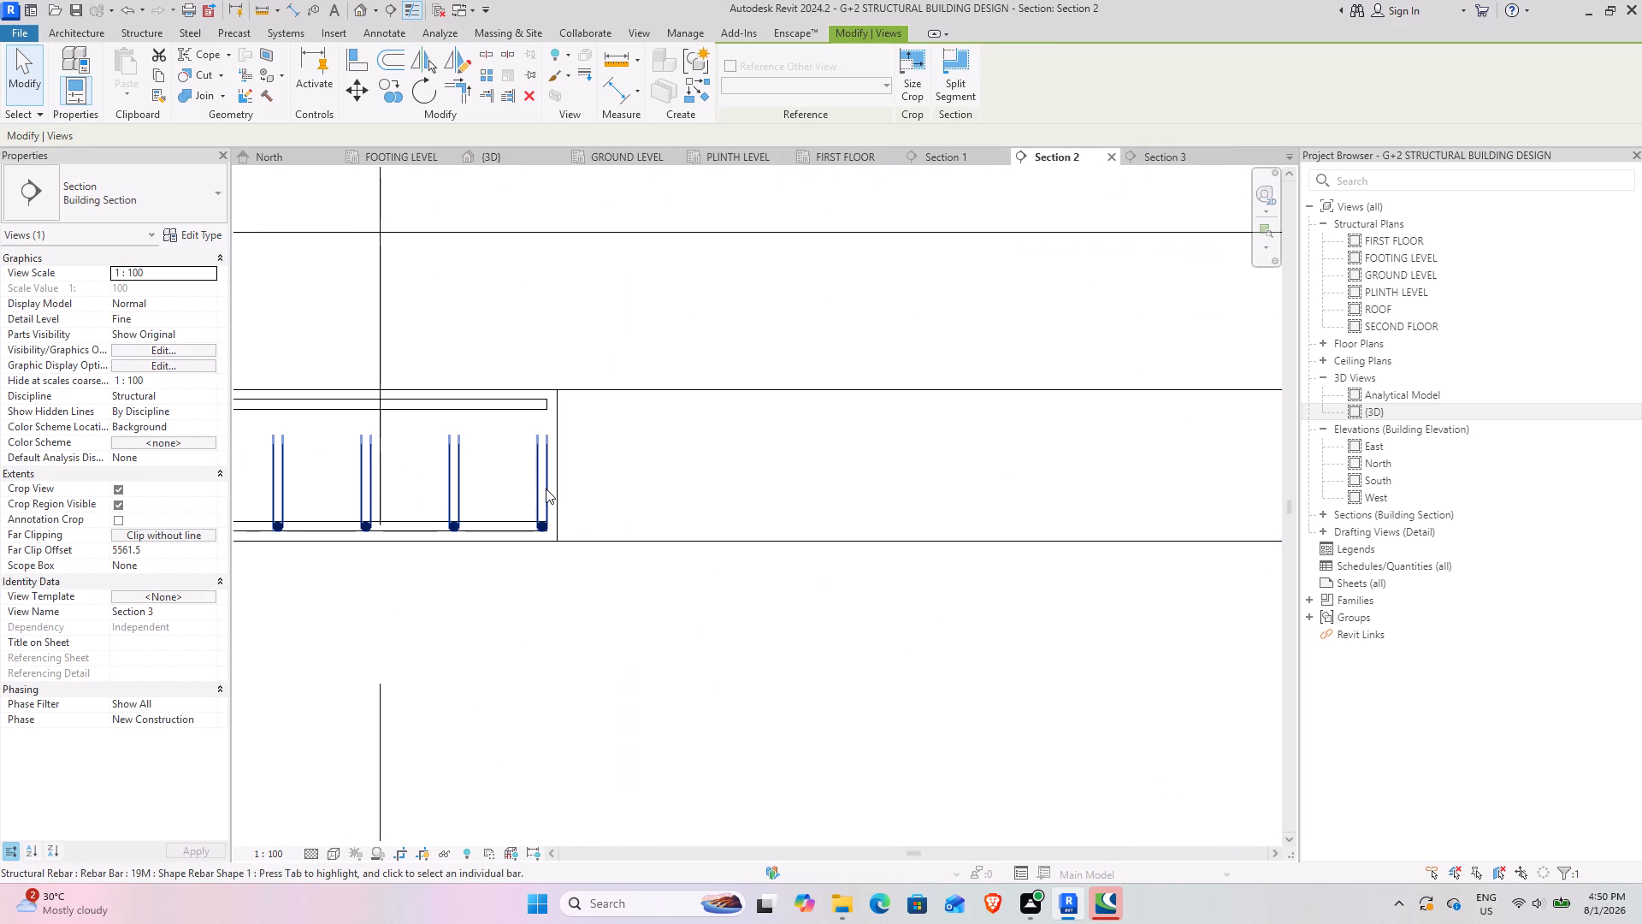
Examine the cranked 19M bar set at its joint with the new slab panel in Section 2.
{"action": "left_click", "coordinate": [543, 476]}
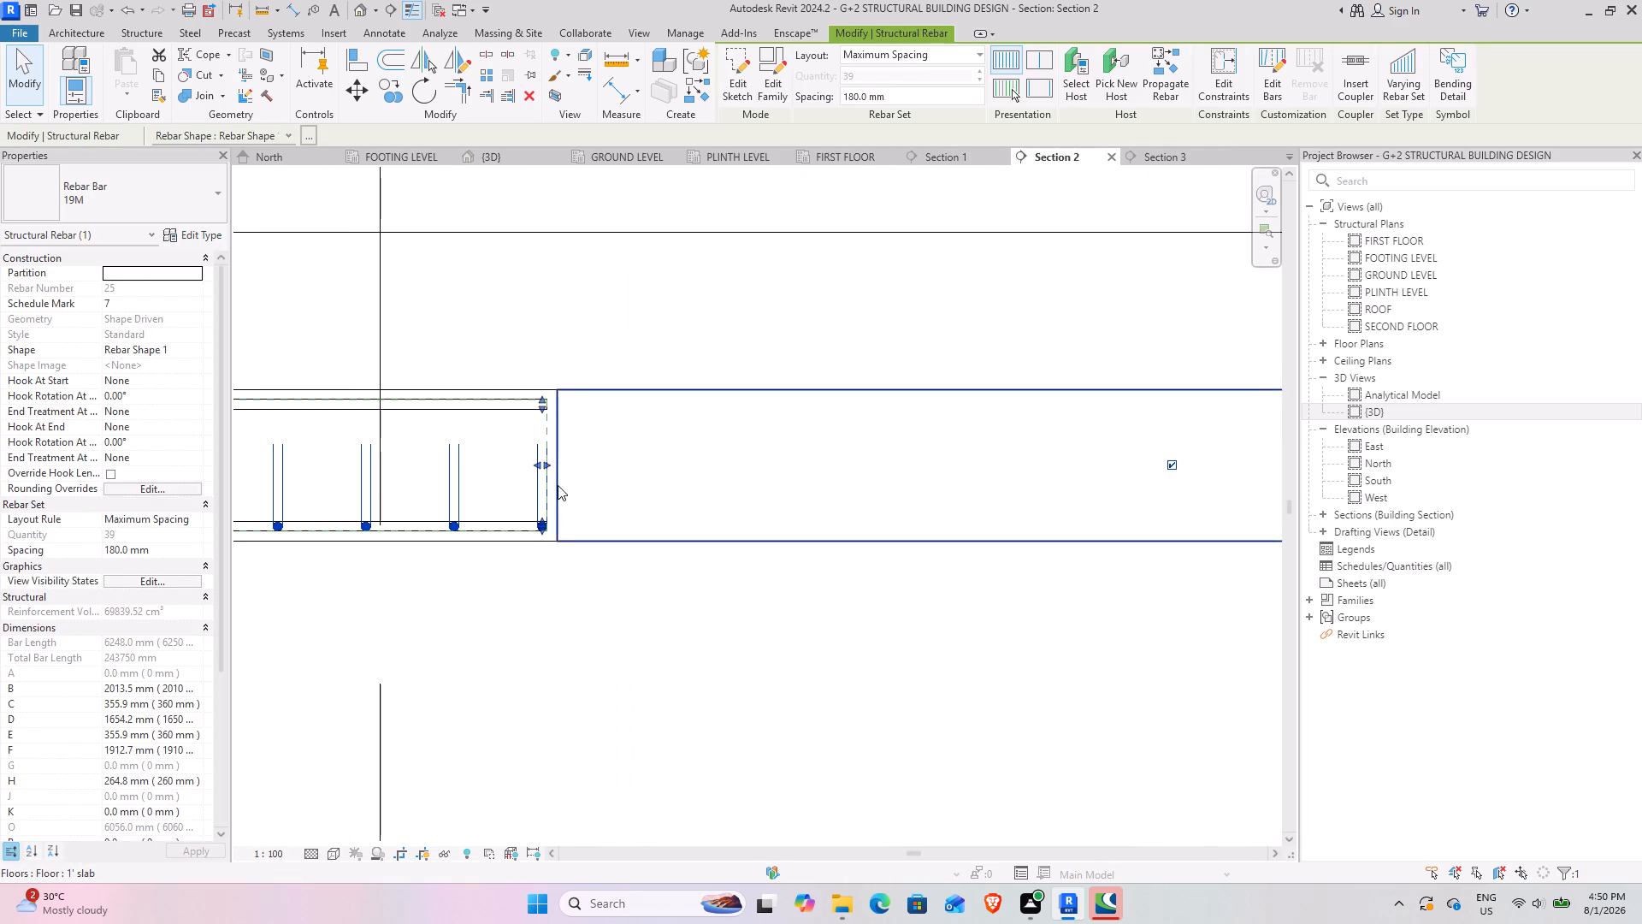
{"action": "scroll", "coordinate": [529, 550], "scroll_direction": "up", "scroll_amount": 3}
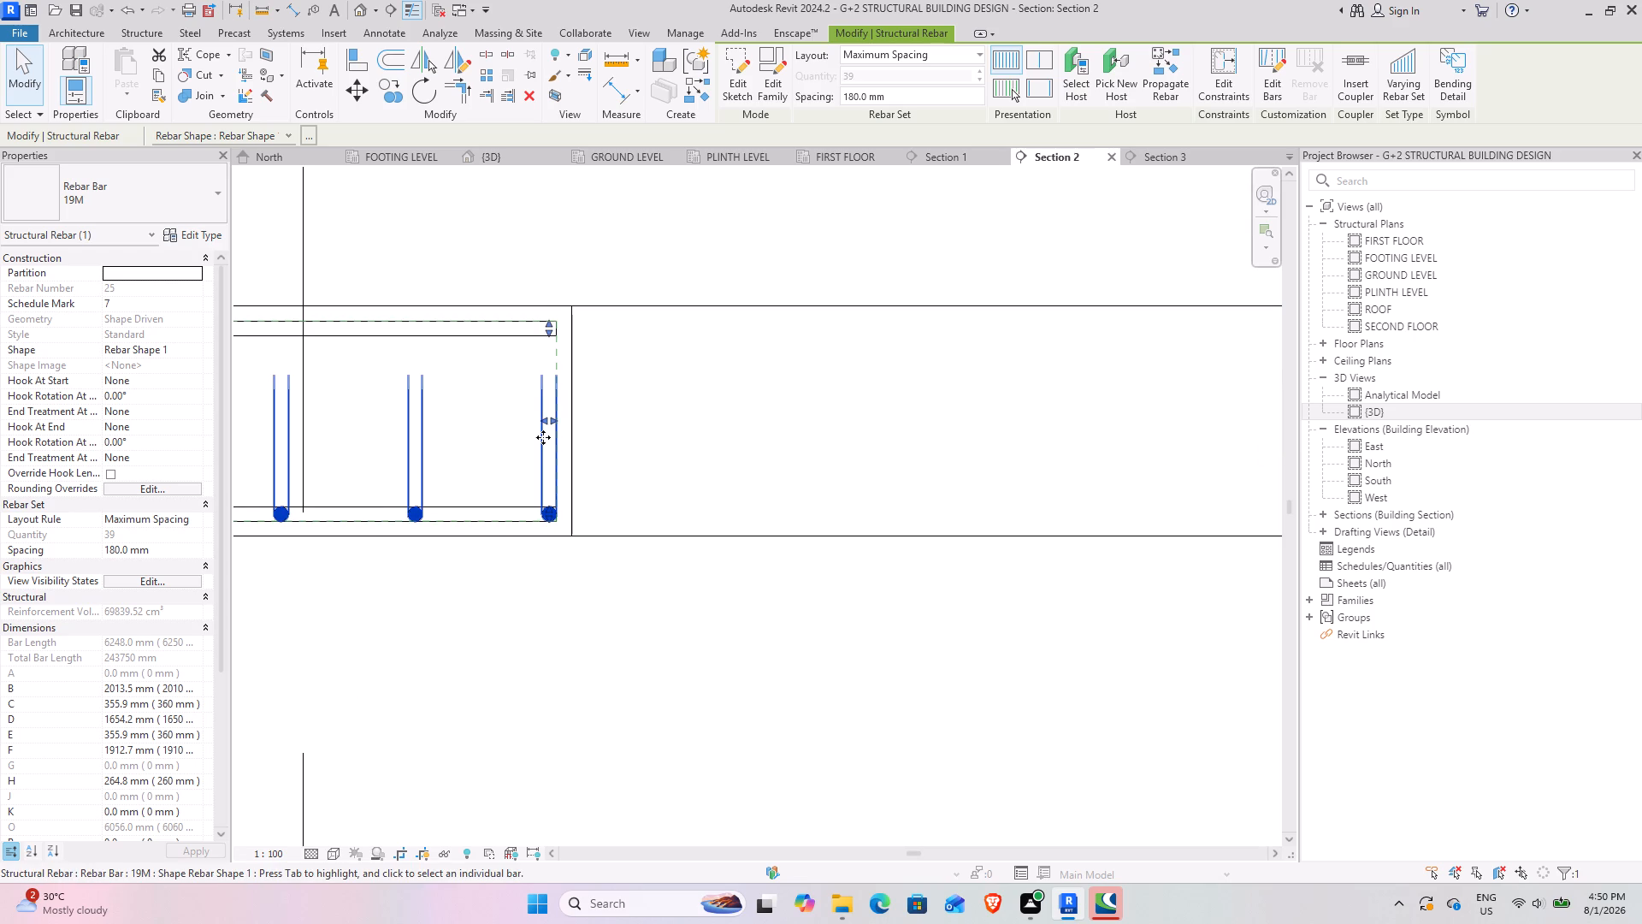
{"action": "left_click", "coordinate": [554, 419]}
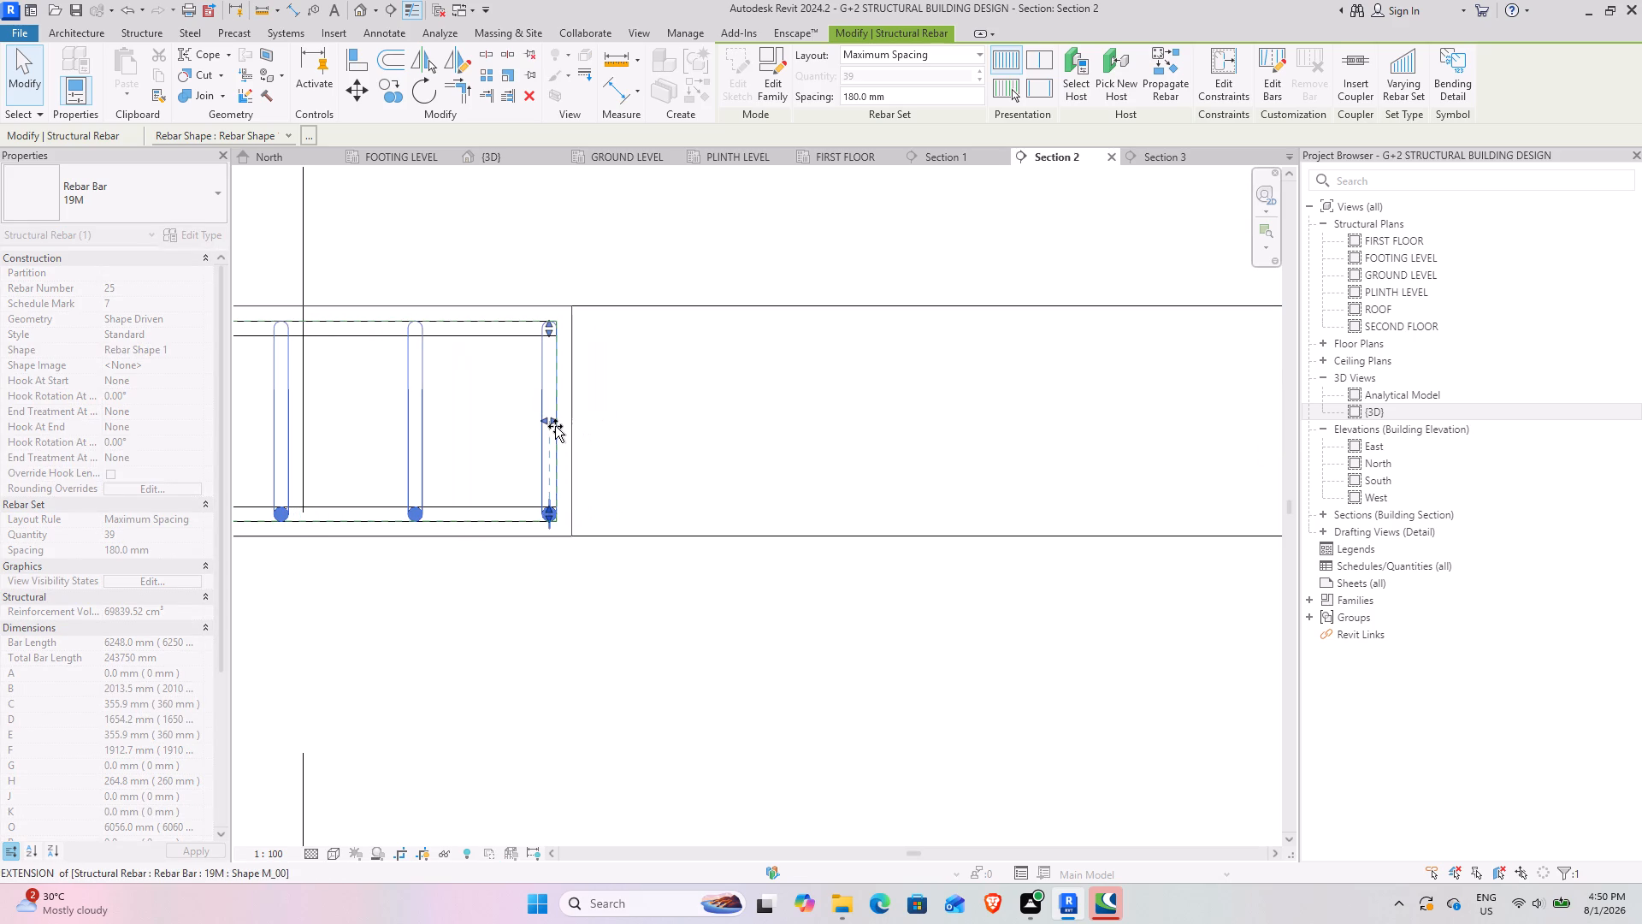
{"action": "scroll", "coordinate": [653, 557], "scroll_direction": "down", "scroll_amount": 4}
{"action": "middle_click_drag", "start_coordinate": [811, 580], "coordinate": [747, 594]}
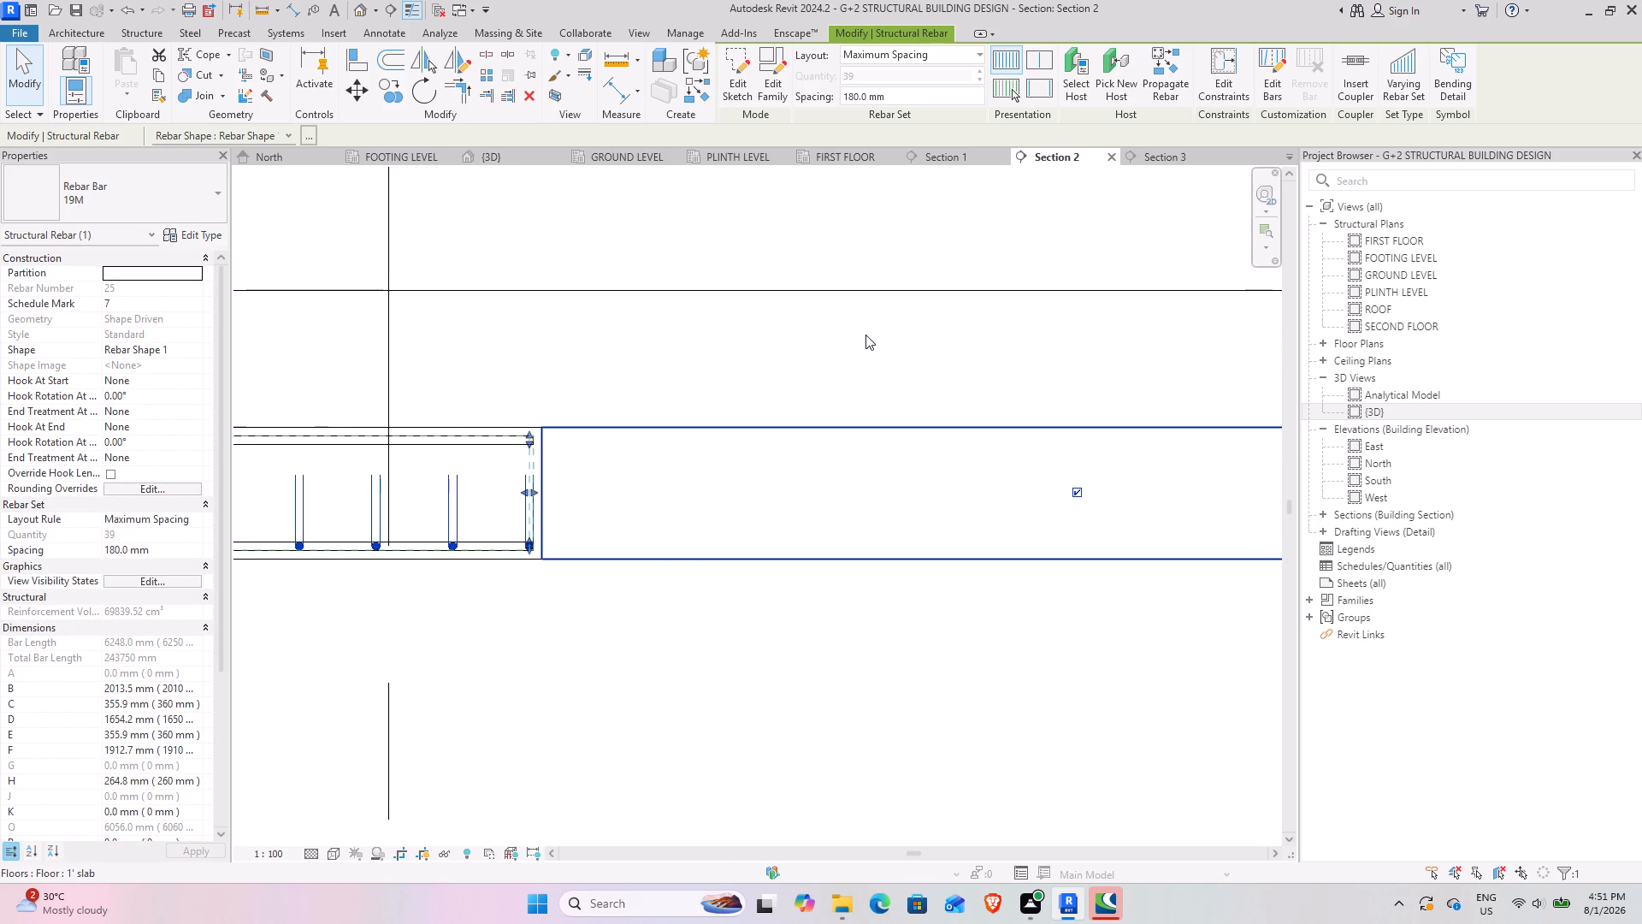
{"action": "scroll", "coordinate": [791, 447], "scroll_direction": "down", "scroll_amount": 8}
{"action": "middle_click_drag", "start_coordinate": [815, 463], "coordinate": [790, 477]}
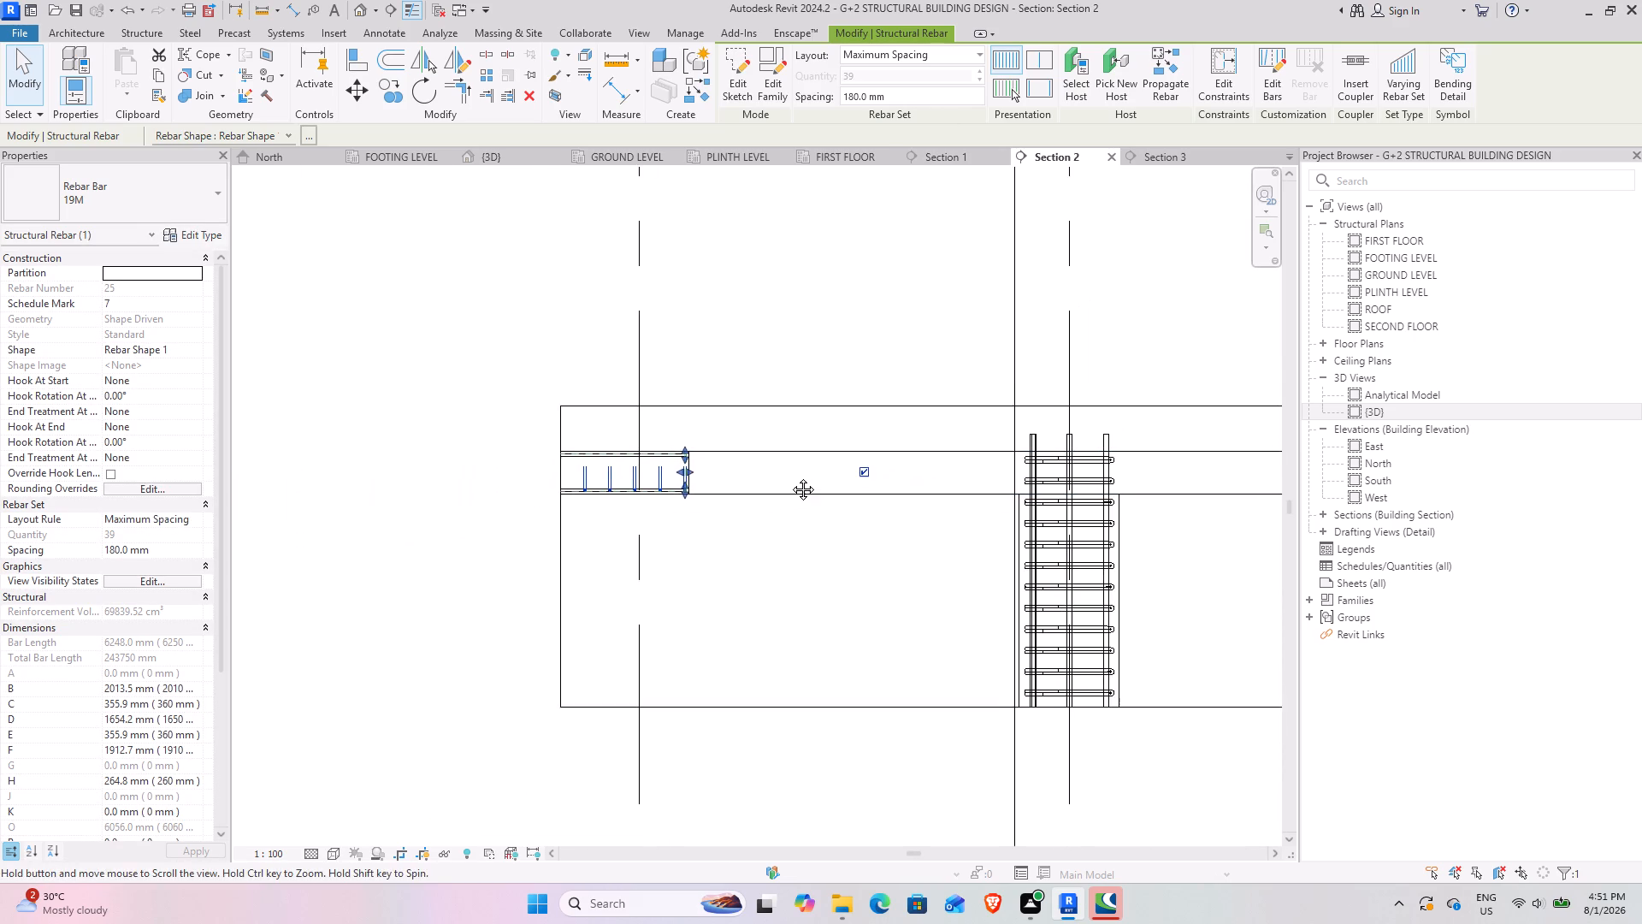
{"action": "middle_click_drag", "start_coordinate": [790, 477], "coordinate": [784, 482]}
{"action": "scroll", "coordinate": [623, 512], "scroll_direction": "up", "scroll_amount": 13}
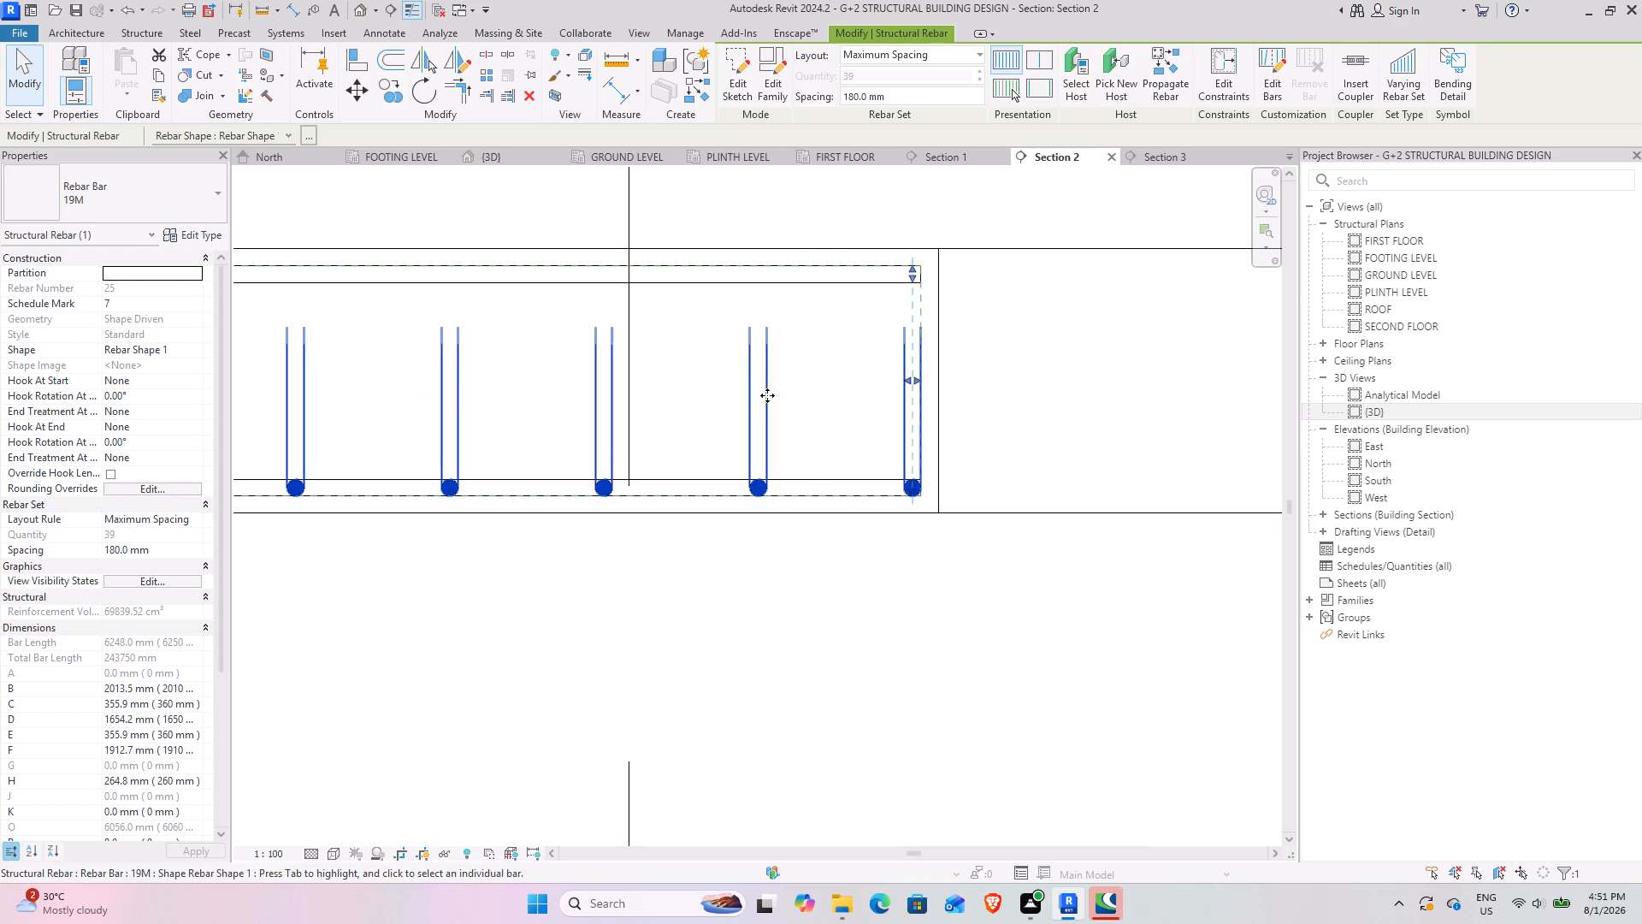
{"action": "left_click", "coordinate": [767, 395]}
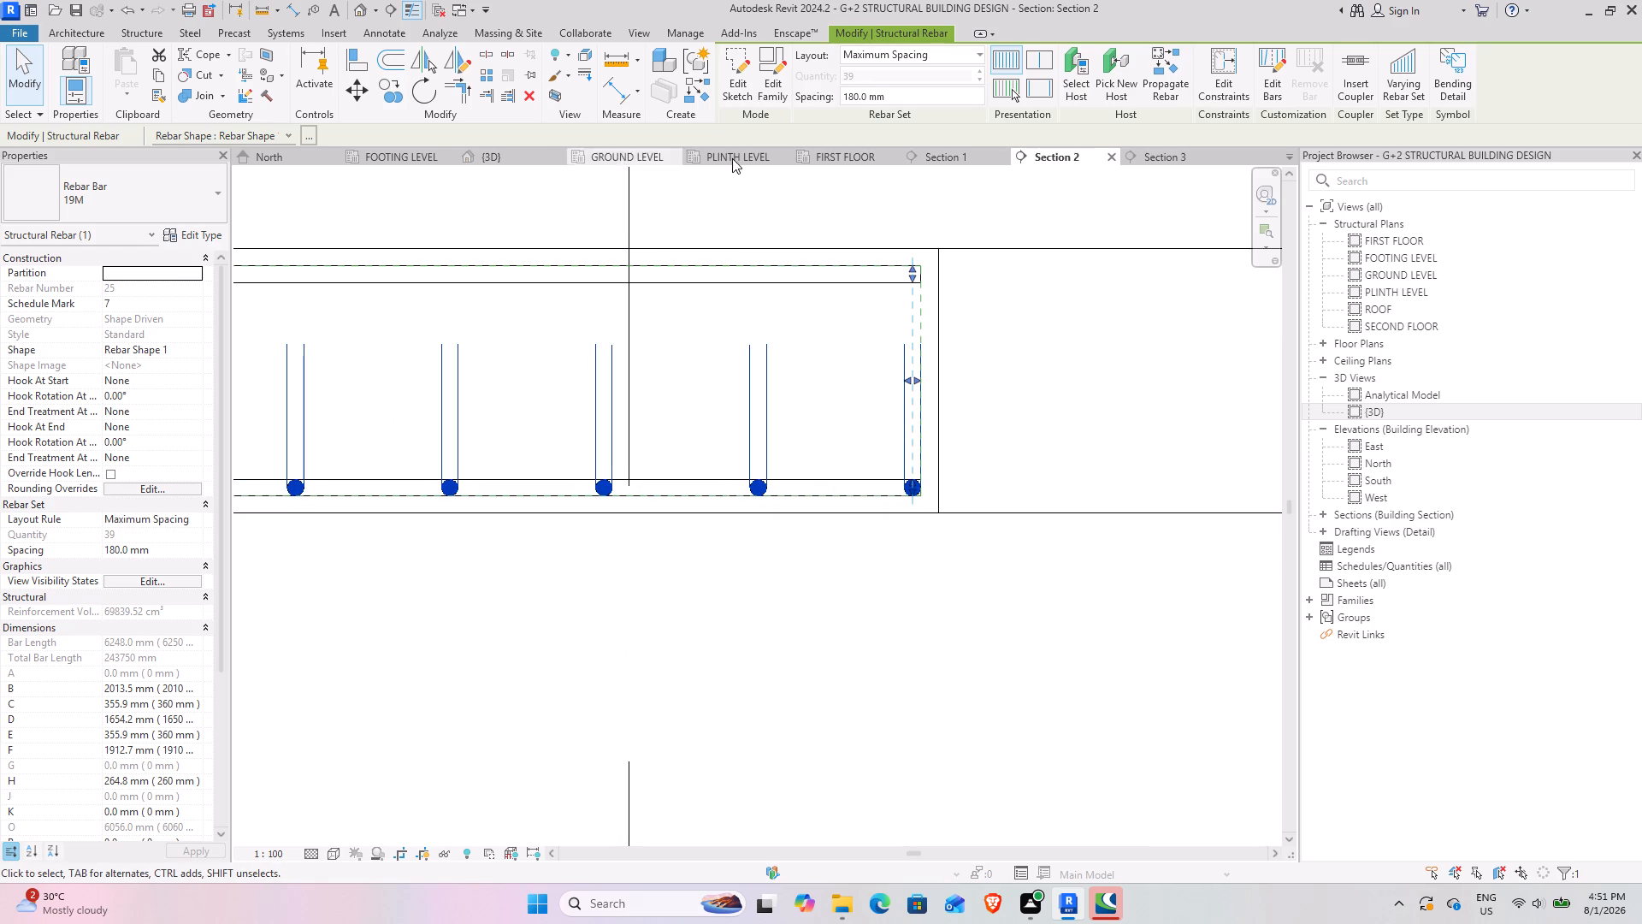
{"action": "left_click", "coordinate": [558, 153]}
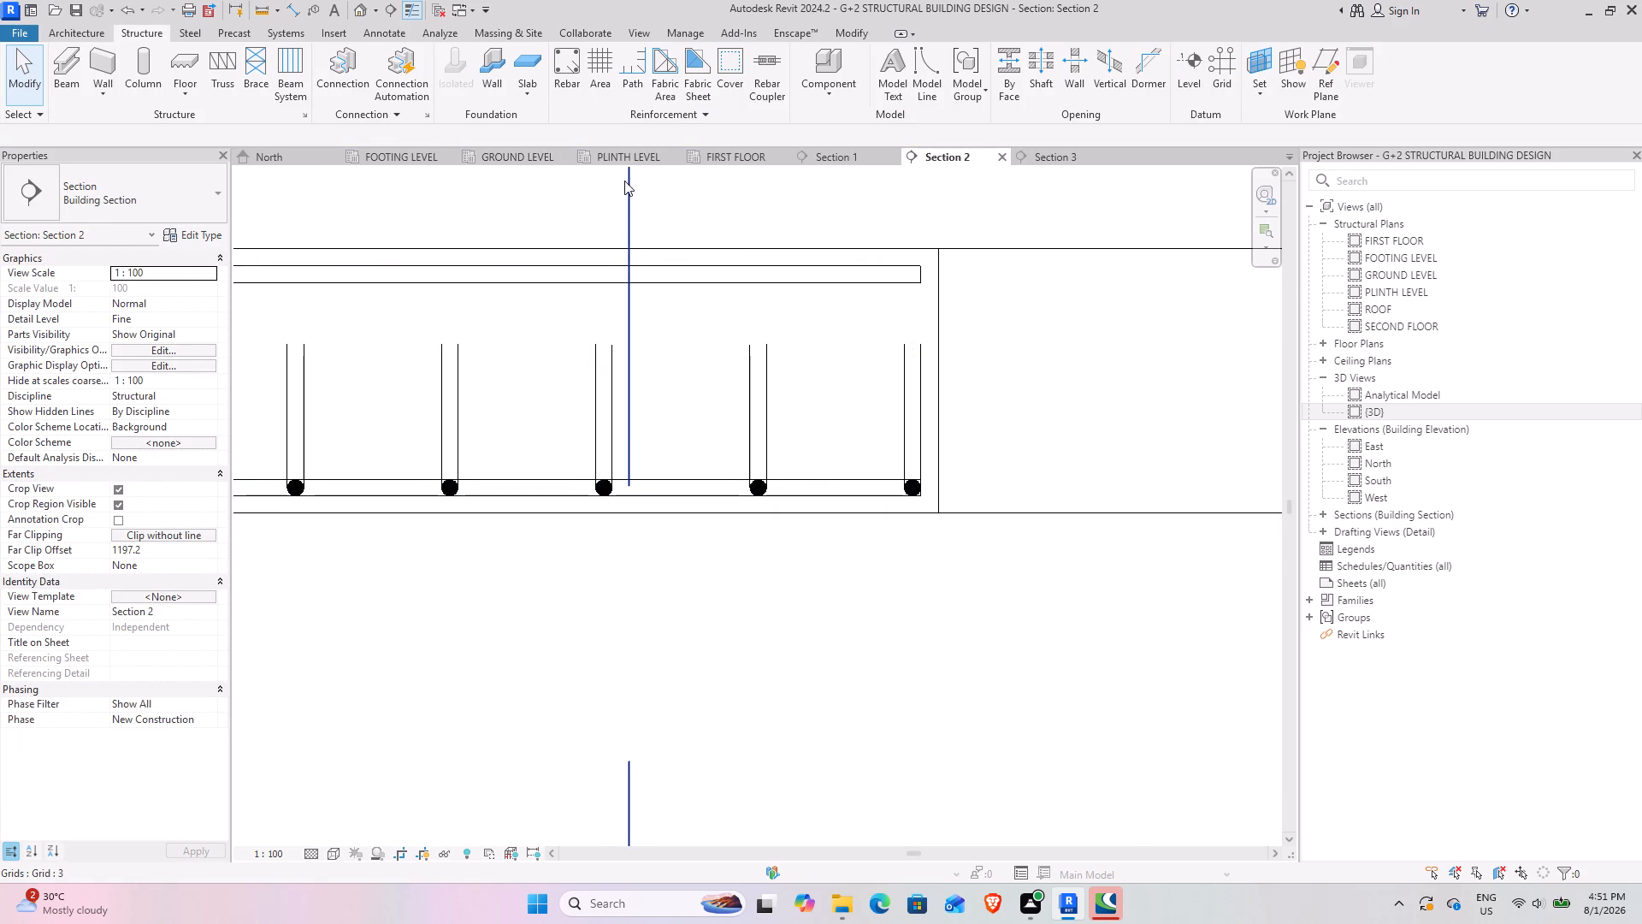
{"action": "key", "text": "ctrl+z"}
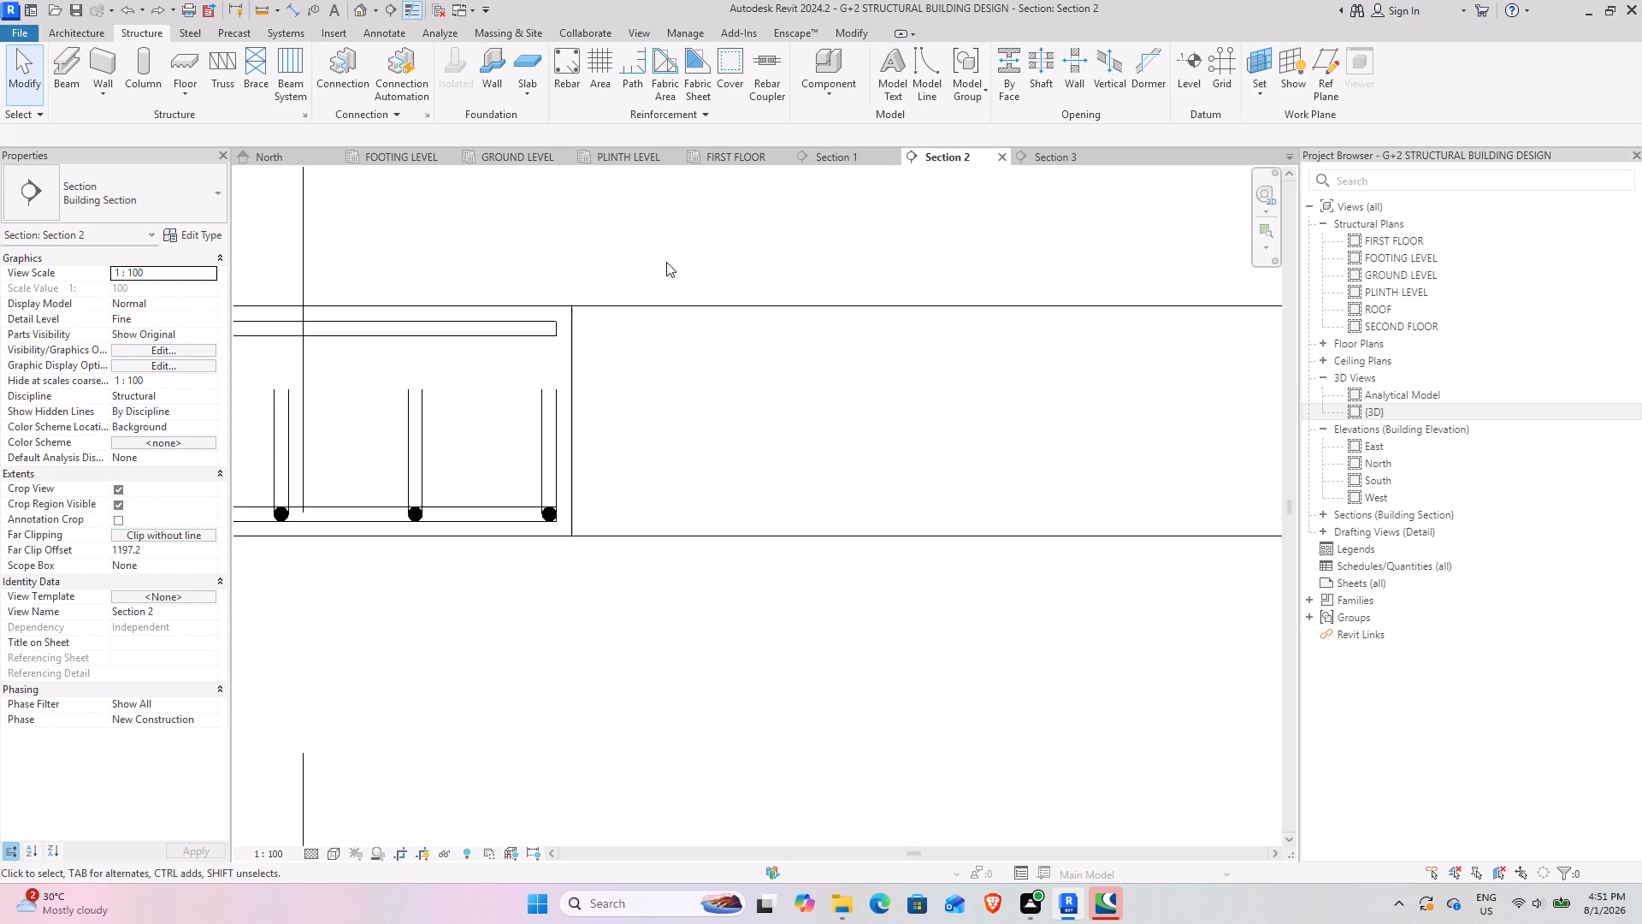
Select the cranked bar set in Section 2, reopen the 3D view and examine the unreinforced slab panel.
{"action": "scroll", "coordinate": [664, 483], "scroll_direction": "down", "scroll_amount": 8}
{"action": "left_click", "coordinate": [622, 466]}
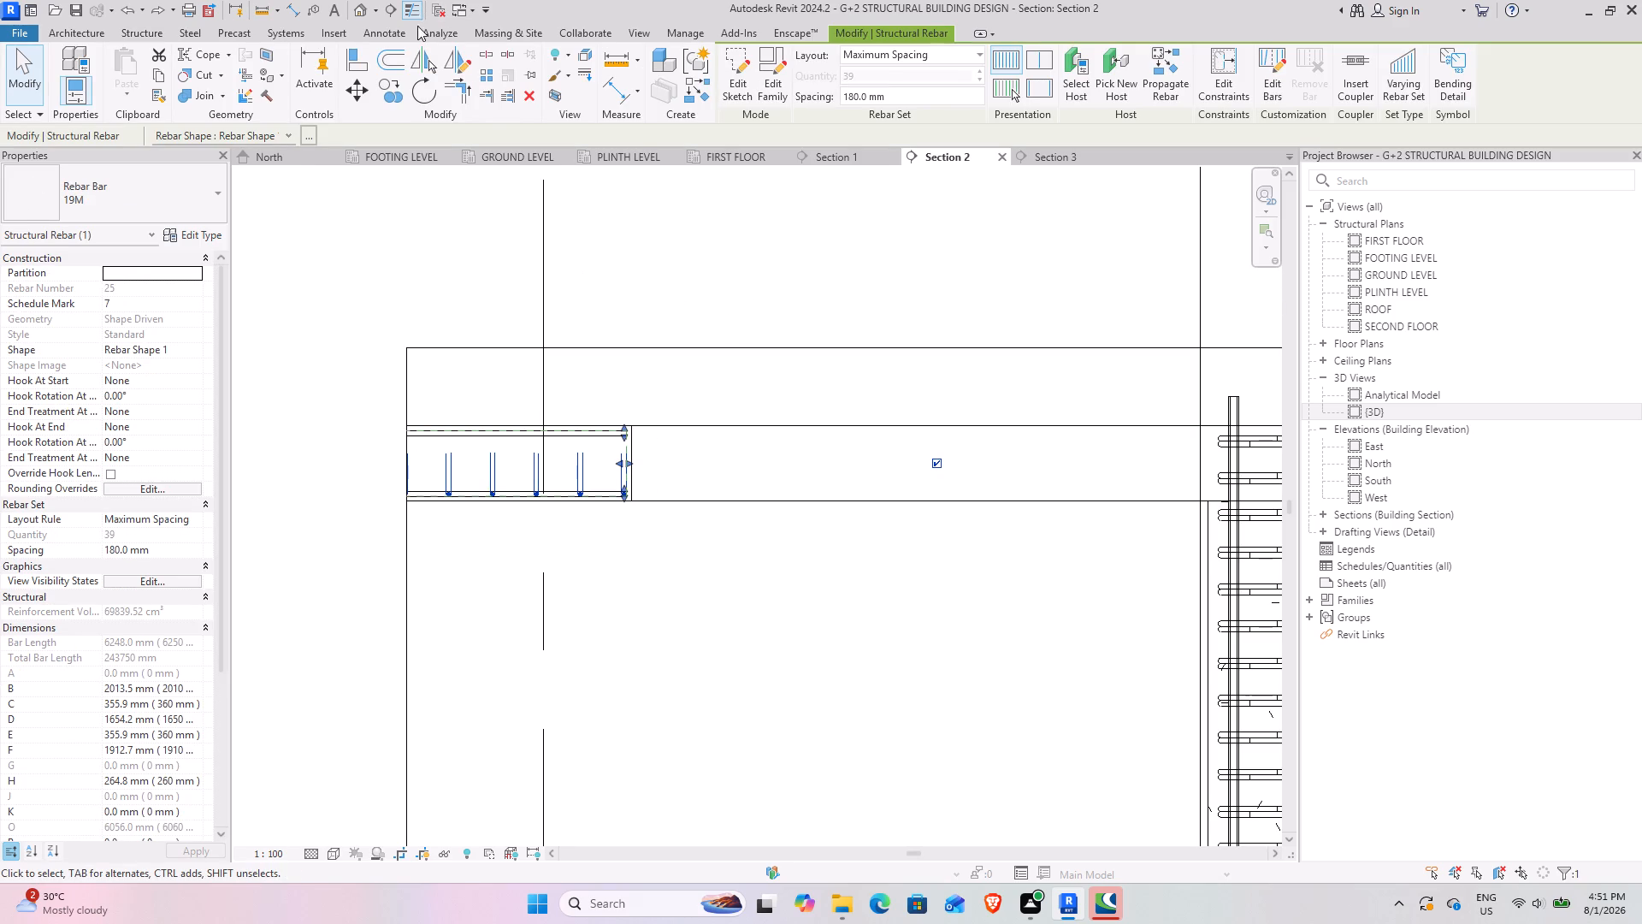
{"action": "left_click", "coordinate": [362, 12]}
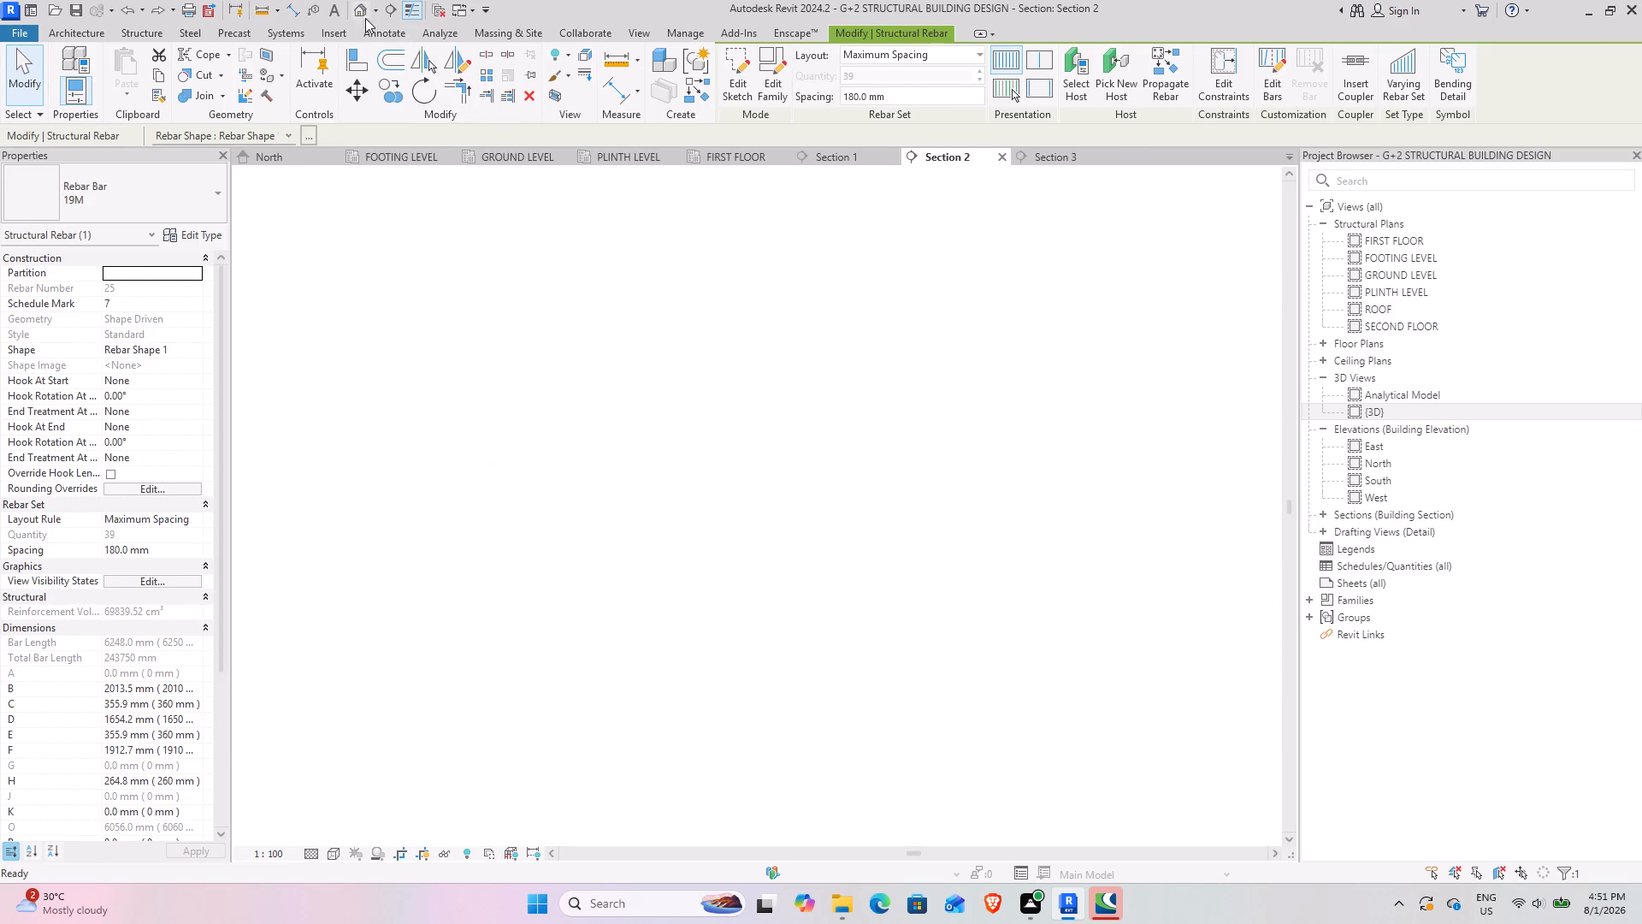
{"action": "scroll", "coordinate": [589, 649], "scroll_direction": "up", "scroll_amount": 4}
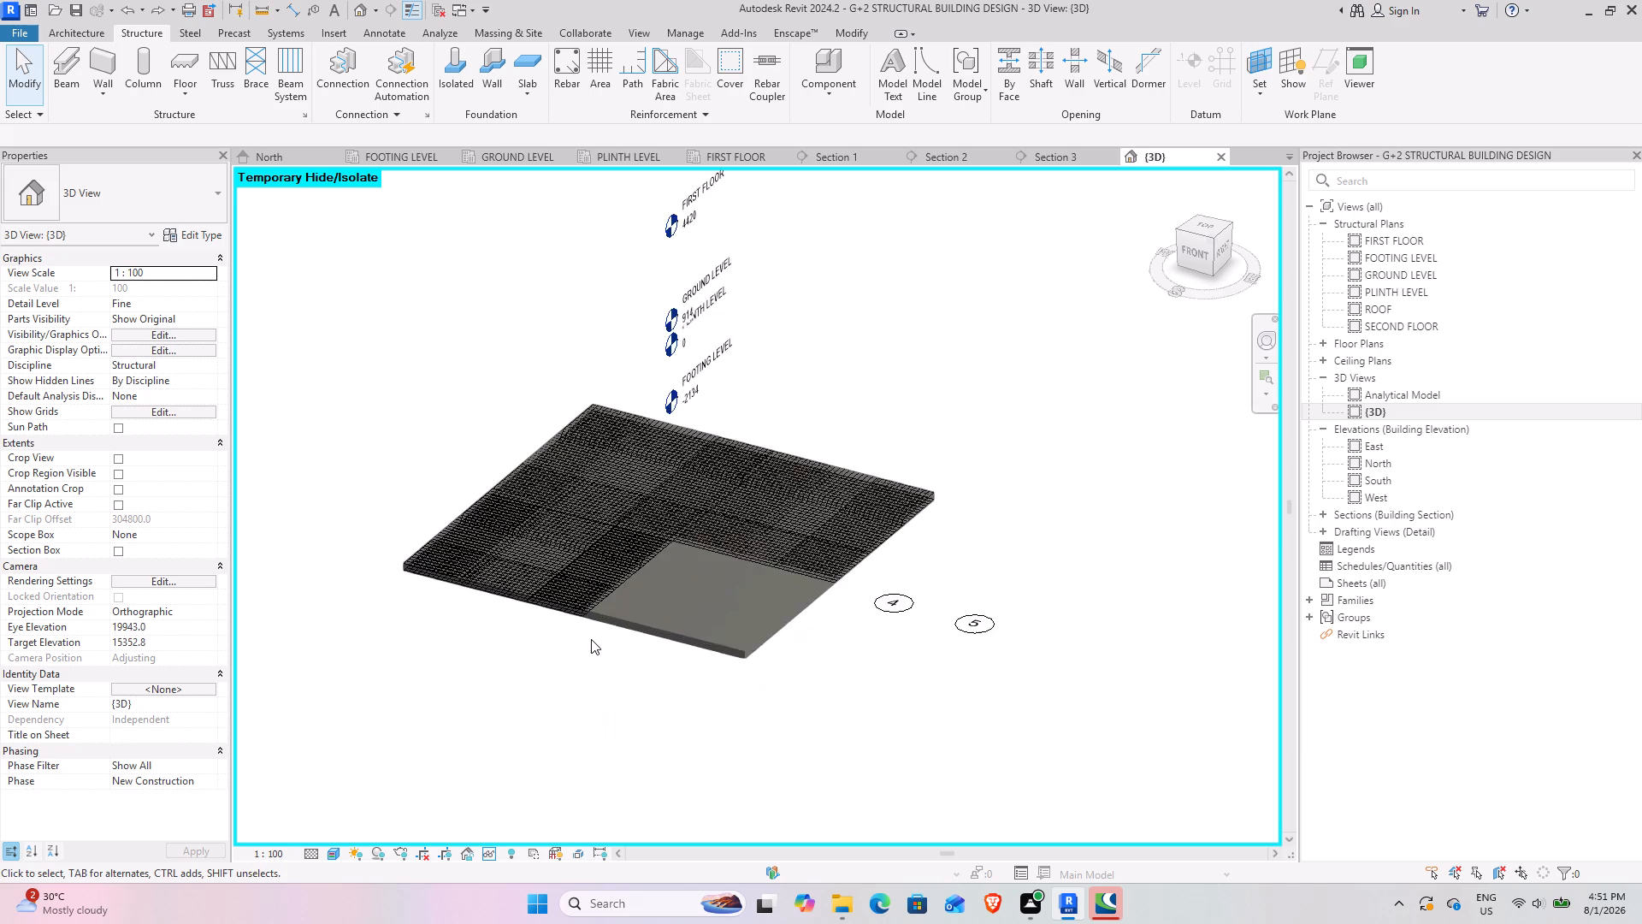
{"action": "scroll", "coordinate": [591, 639], "scroll_direction": "up", "scroll_amount": 8}
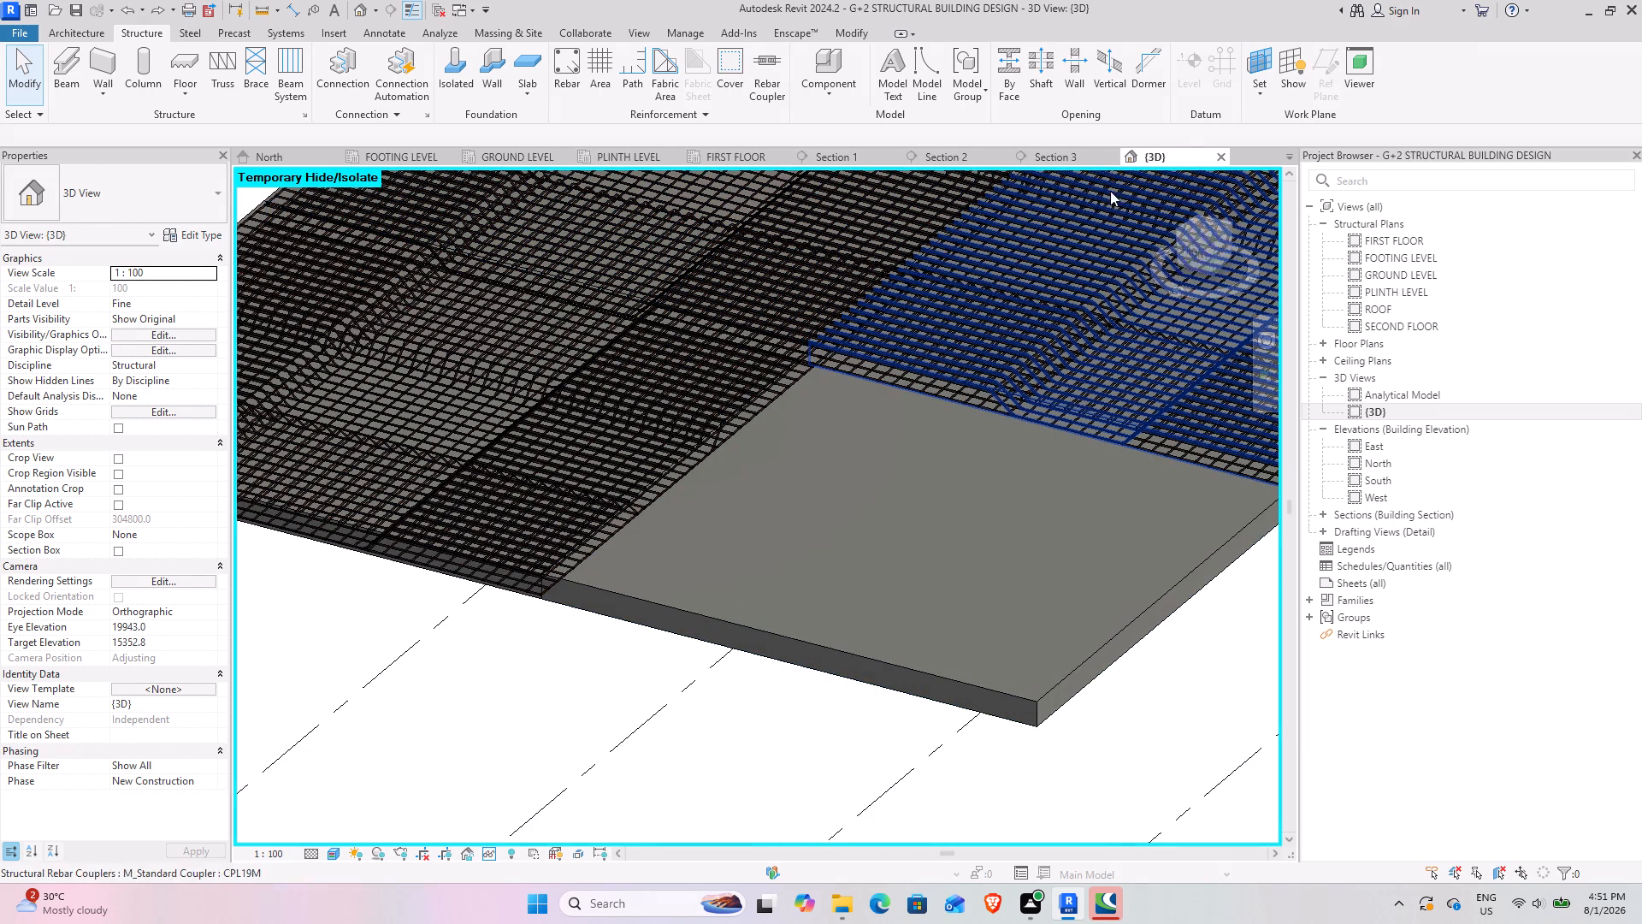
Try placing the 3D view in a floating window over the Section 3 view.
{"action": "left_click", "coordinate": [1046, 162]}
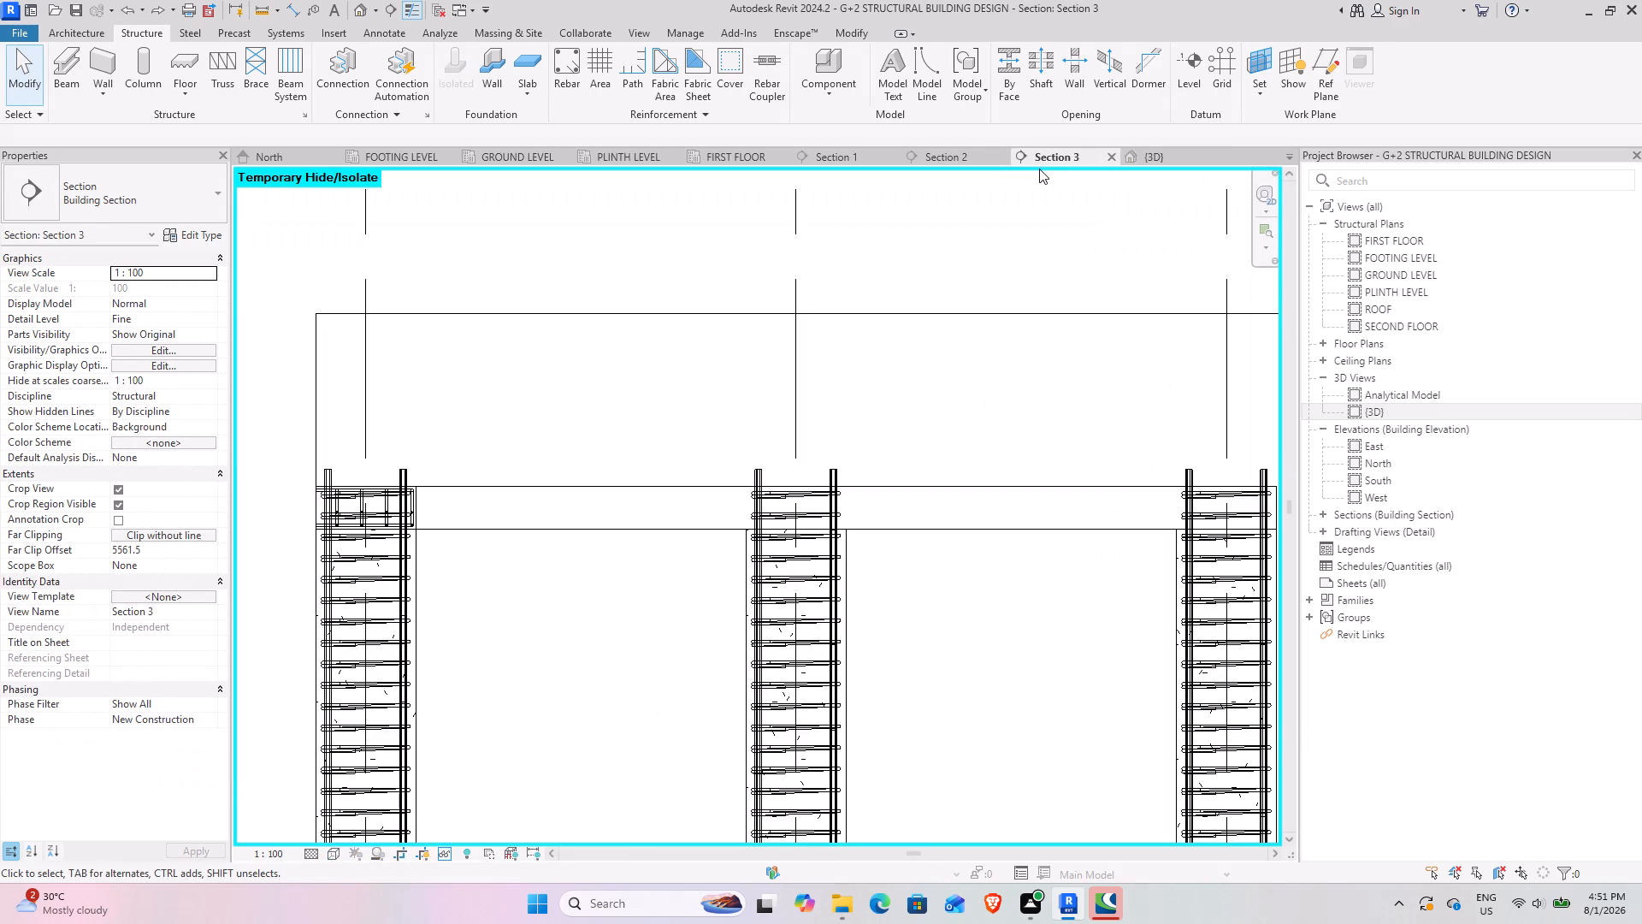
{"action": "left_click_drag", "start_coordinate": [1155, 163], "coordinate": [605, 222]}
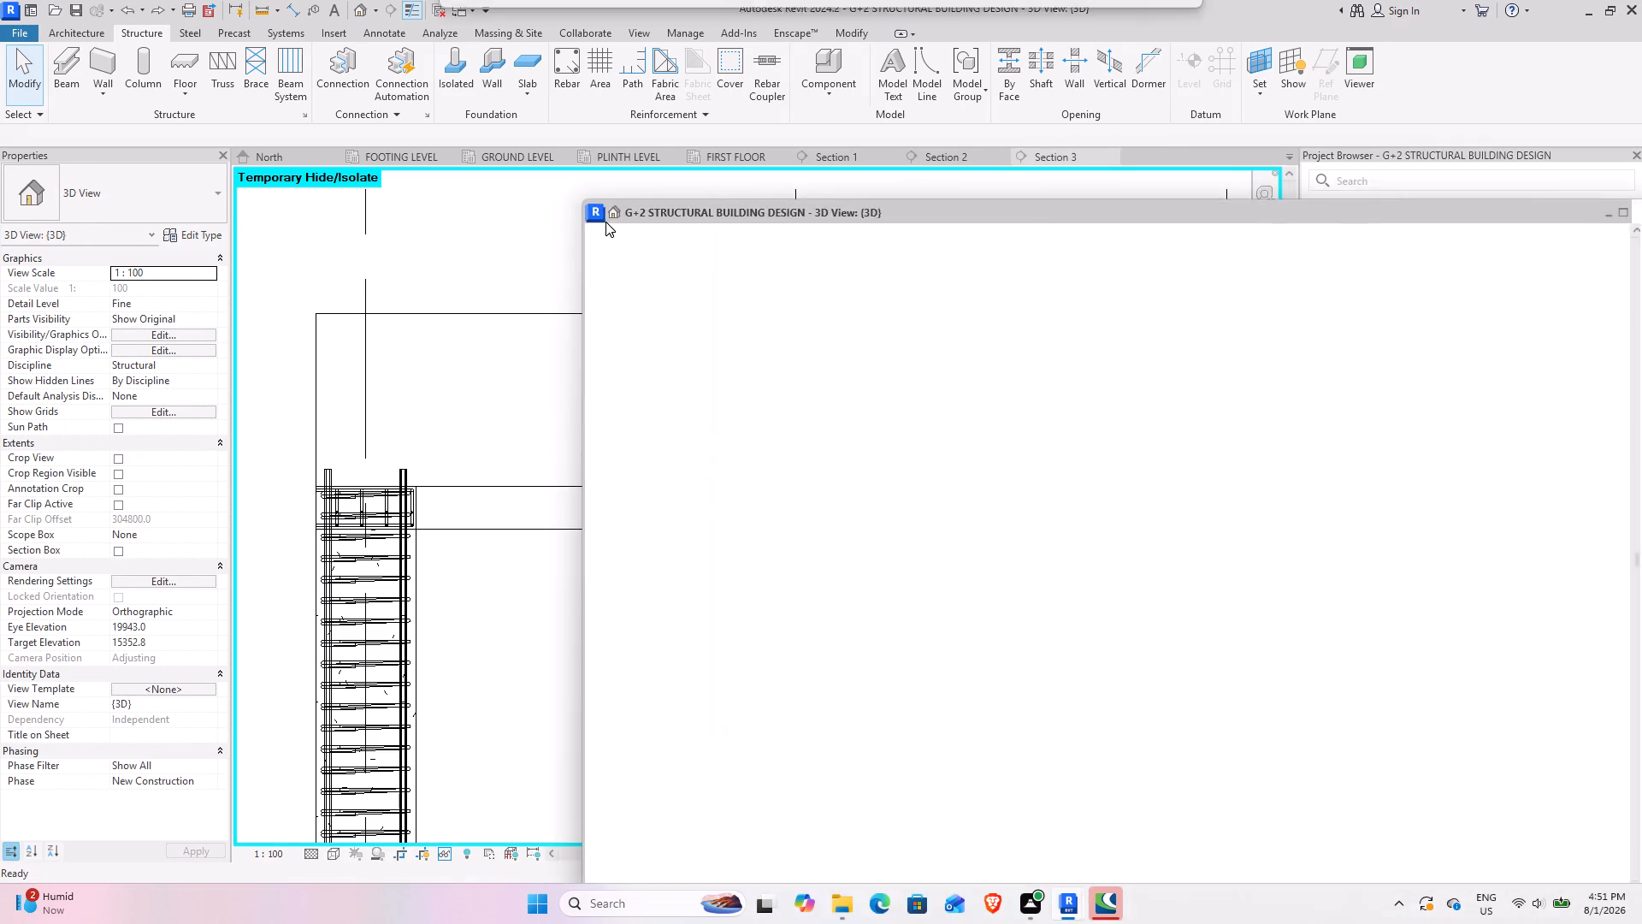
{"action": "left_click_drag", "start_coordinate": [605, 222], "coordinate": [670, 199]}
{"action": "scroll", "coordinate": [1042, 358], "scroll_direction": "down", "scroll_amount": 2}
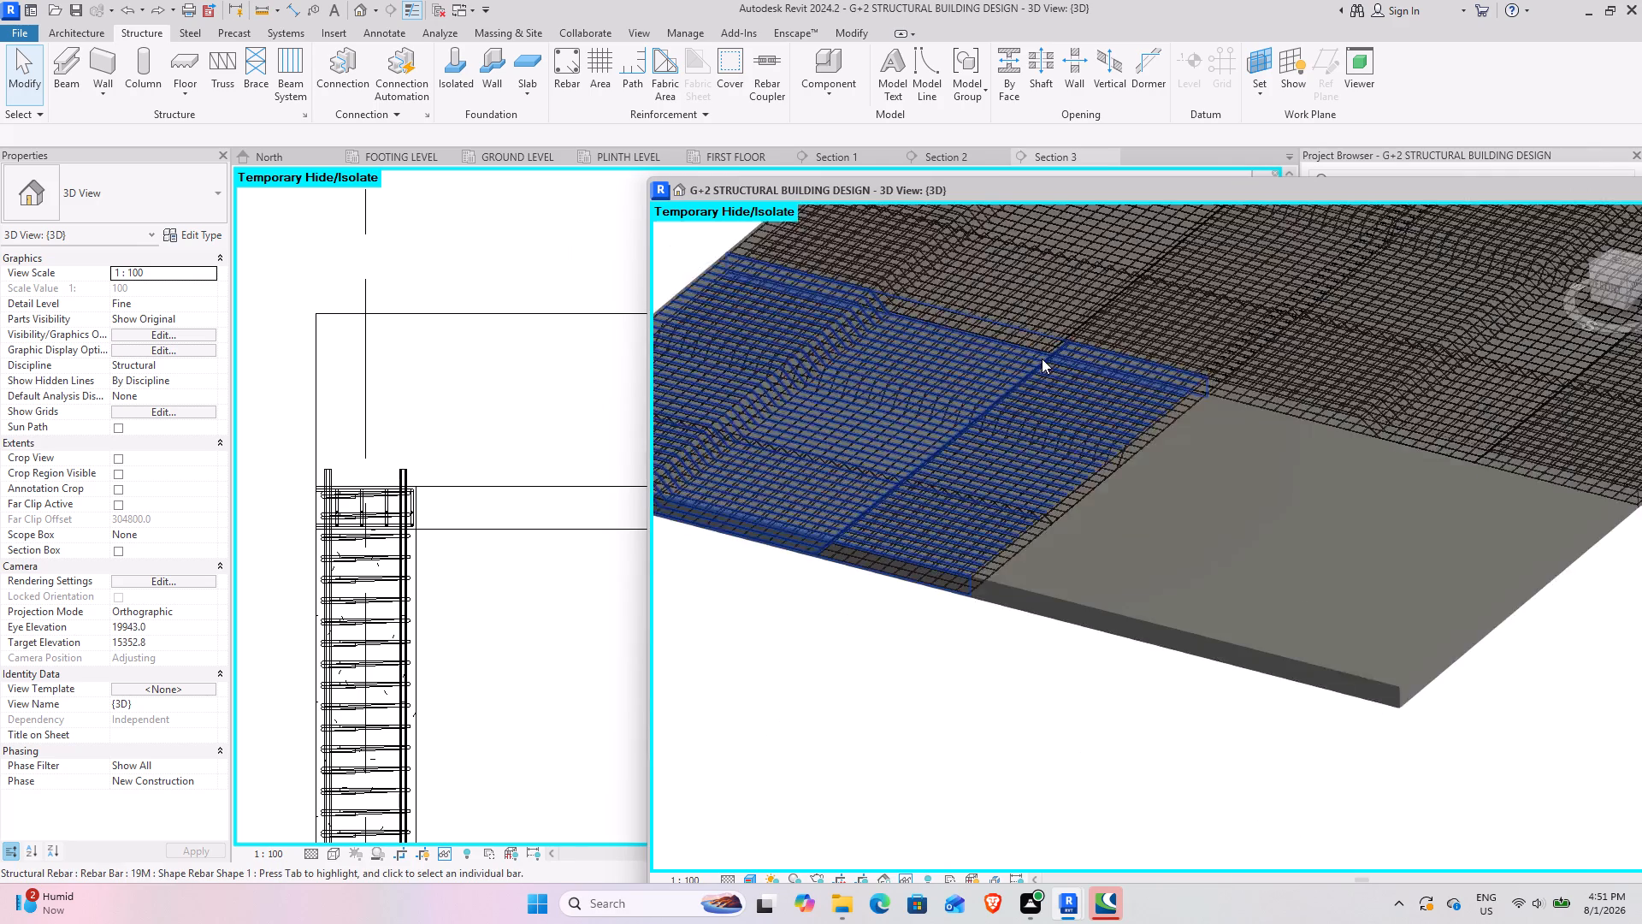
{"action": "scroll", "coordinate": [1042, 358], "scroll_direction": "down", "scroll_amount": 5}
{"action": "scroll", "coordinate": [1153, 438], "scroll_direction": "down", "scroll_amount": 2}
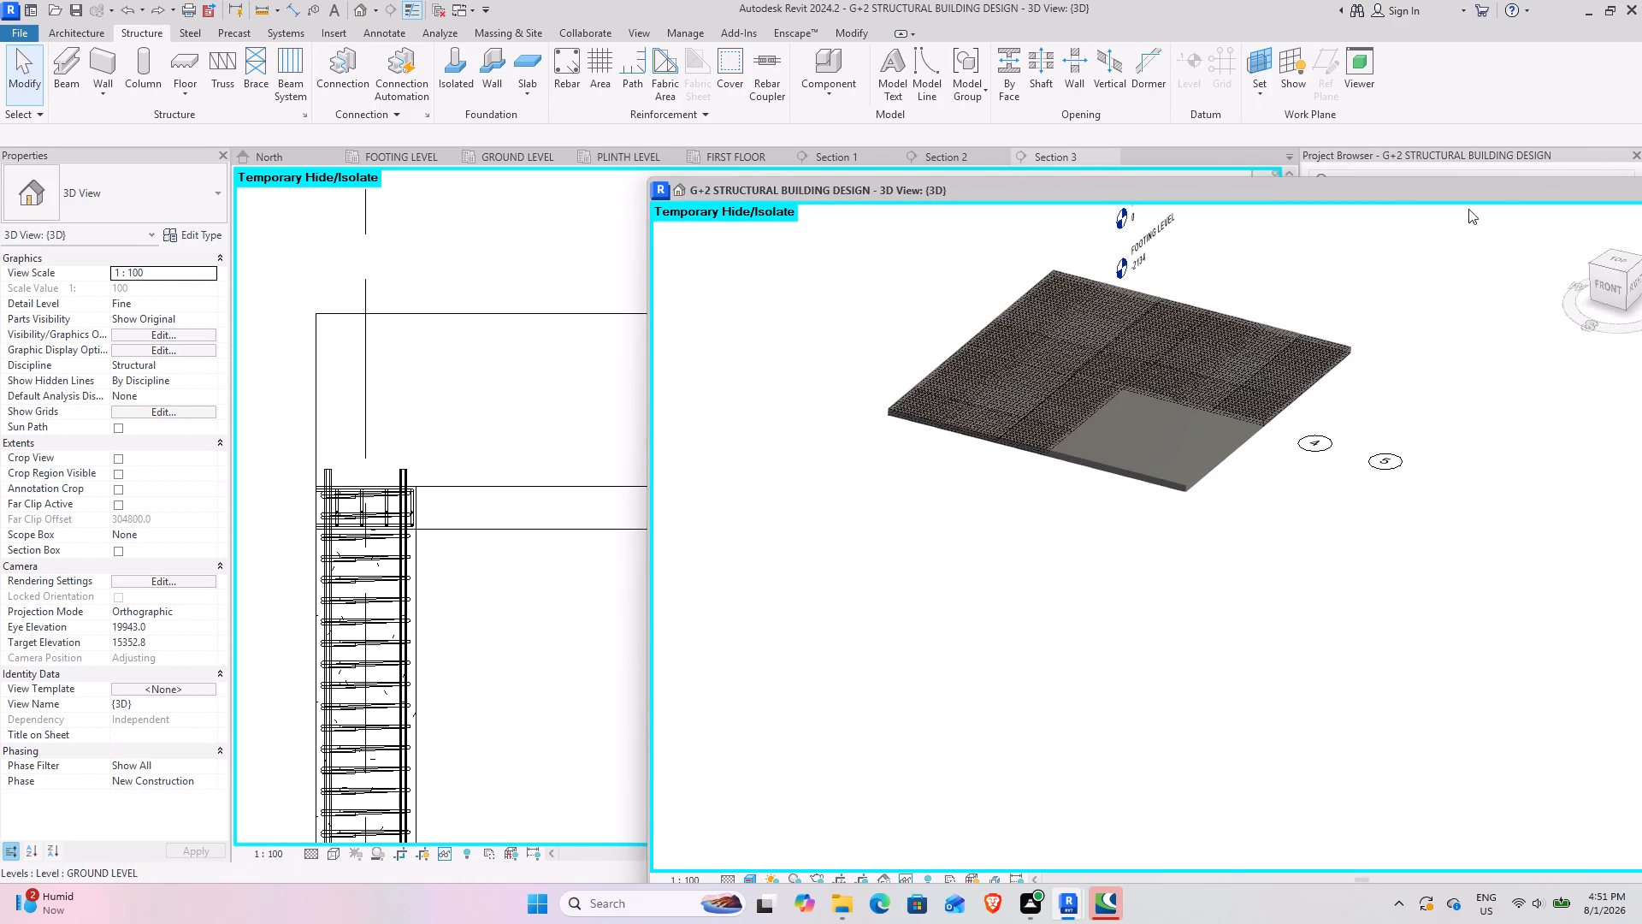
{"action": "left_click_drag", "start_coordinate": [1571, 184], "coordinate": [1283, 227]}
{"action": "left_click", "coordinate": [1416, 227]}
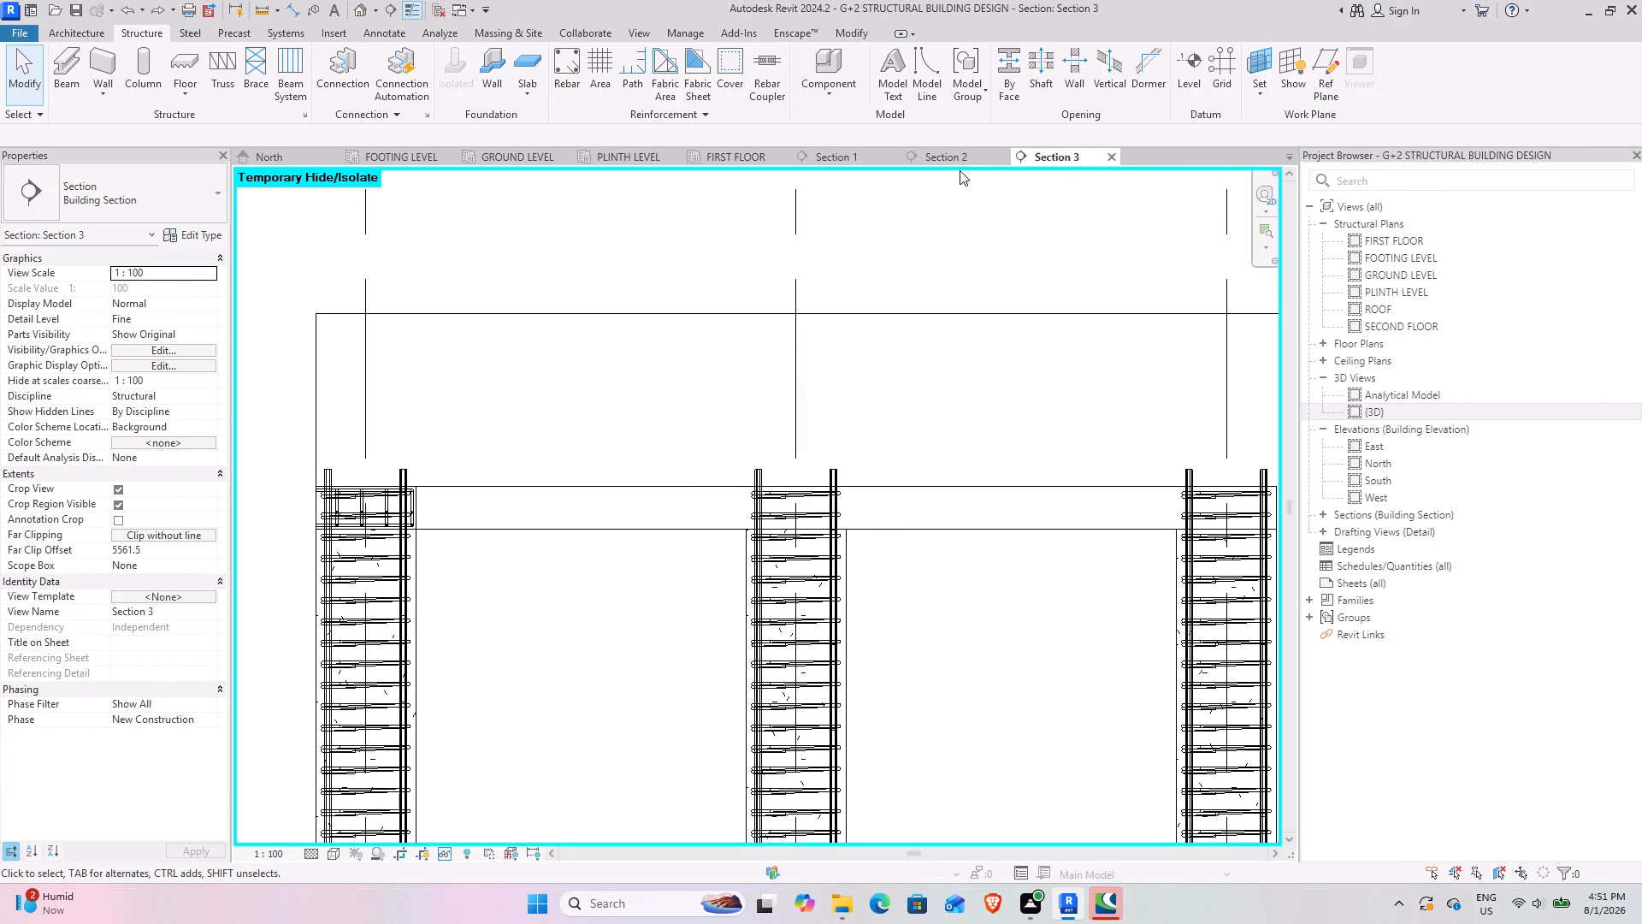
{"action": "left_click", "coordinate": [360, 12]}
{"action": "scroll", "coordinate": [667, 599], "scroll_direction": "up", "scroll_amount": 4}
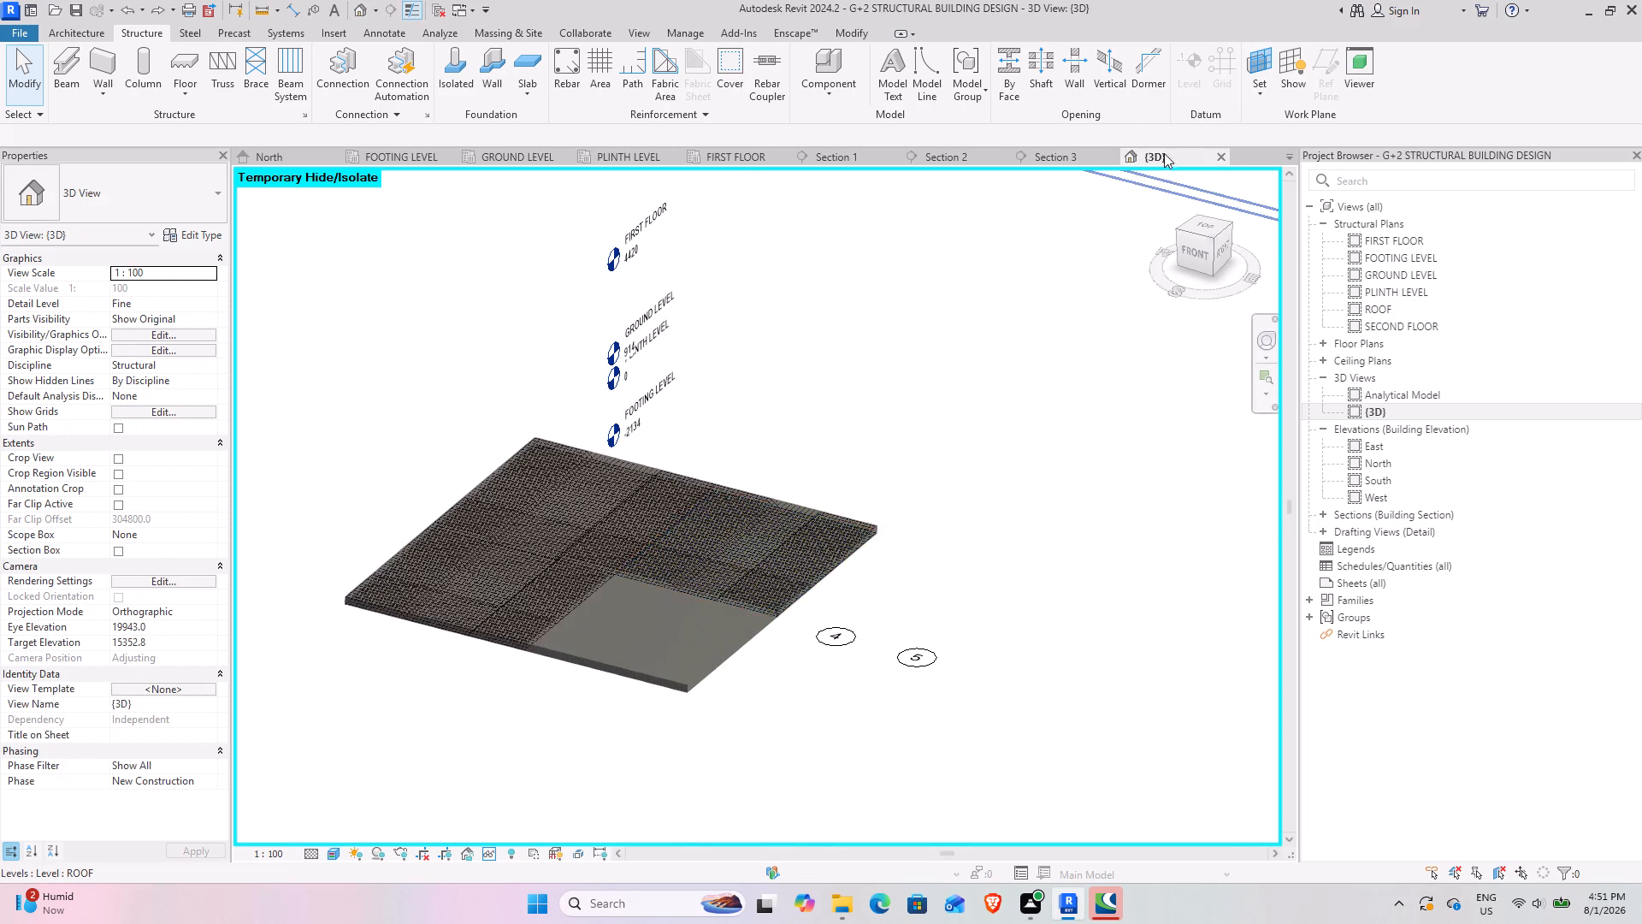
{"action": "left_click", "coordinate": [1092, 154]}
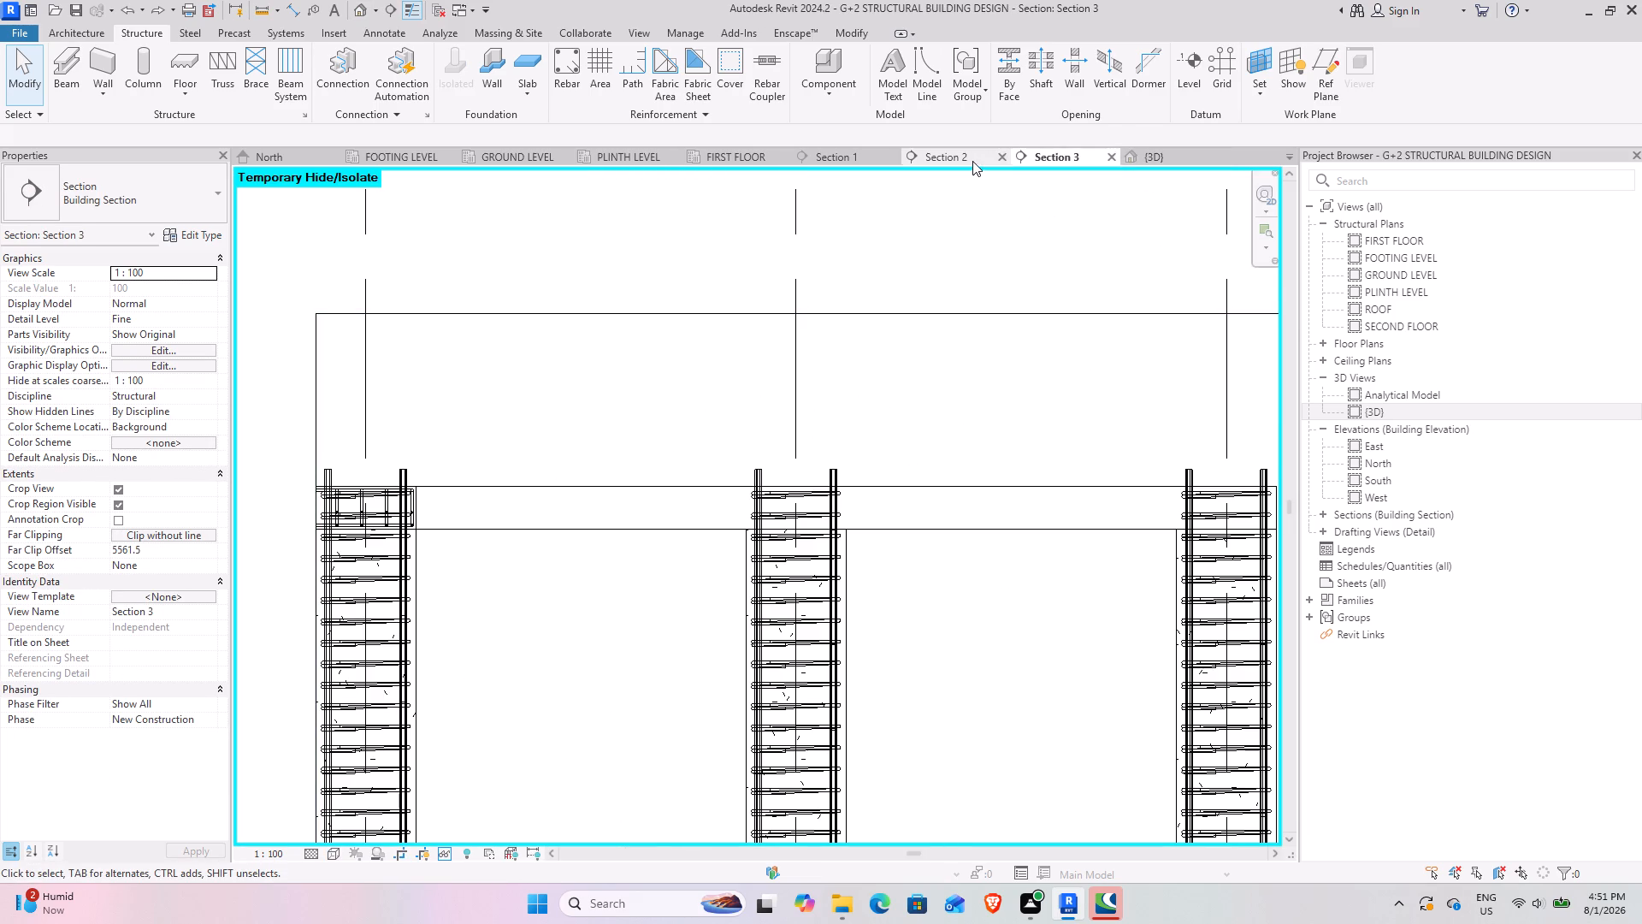
Select the cranked bar set in Section 2 and examine its run along the new panel's edge in the 3D view.
{"action": "left_click", "coordinate": [972, 161]}
{"action": "left_click", "coordinate": [536, 469]}
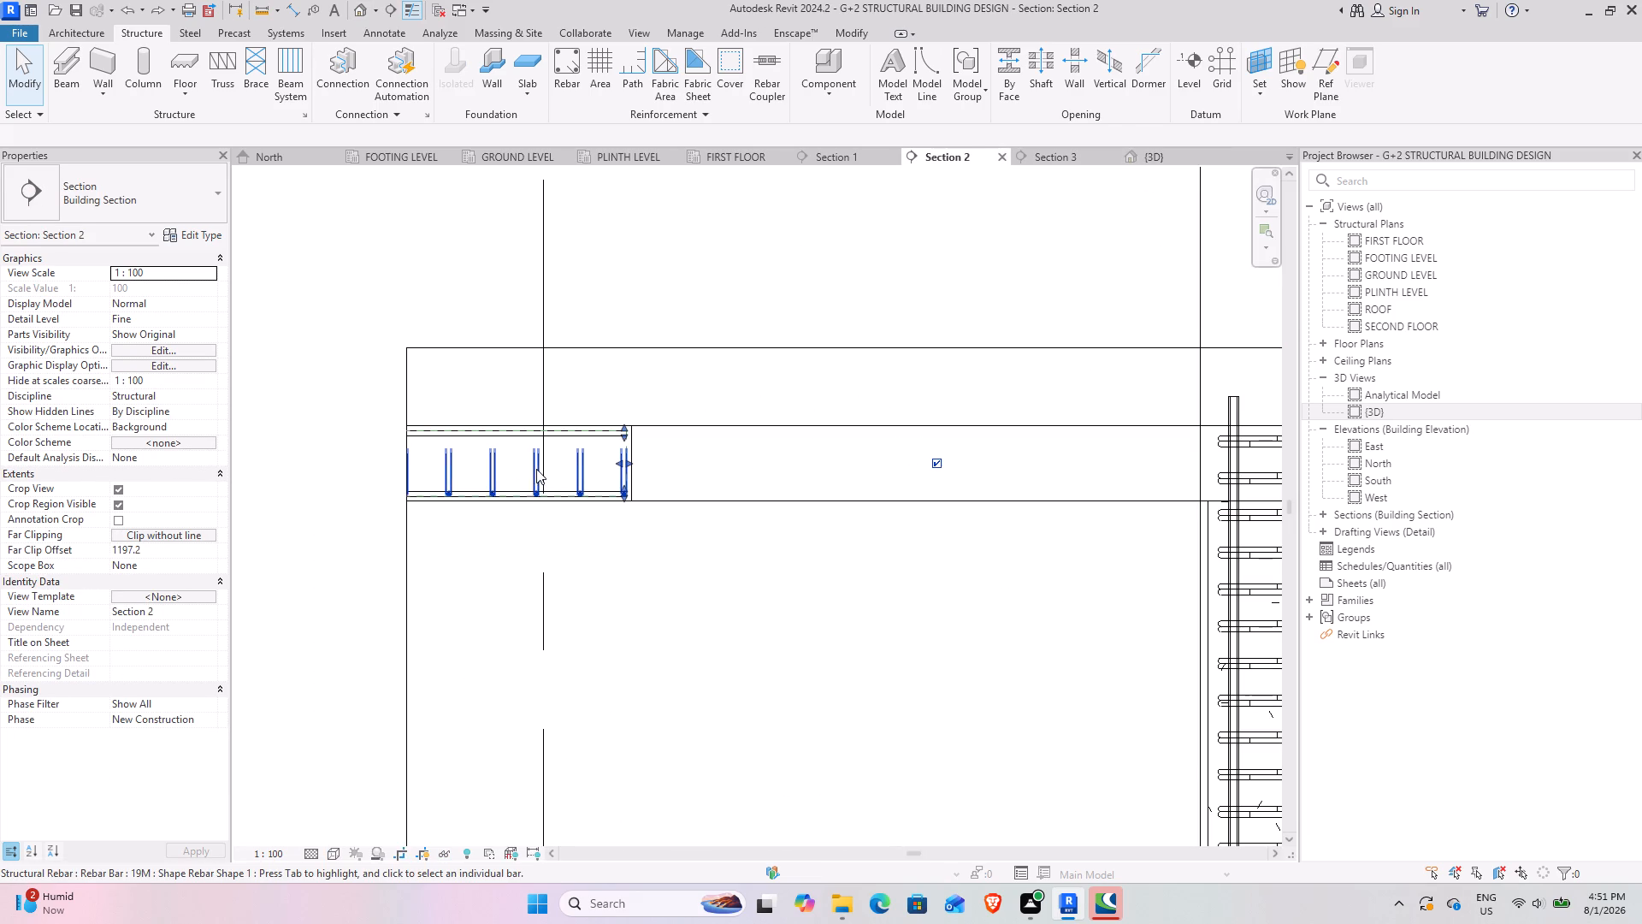
{"action": "left_click", "coordinate": [1155, 163]}
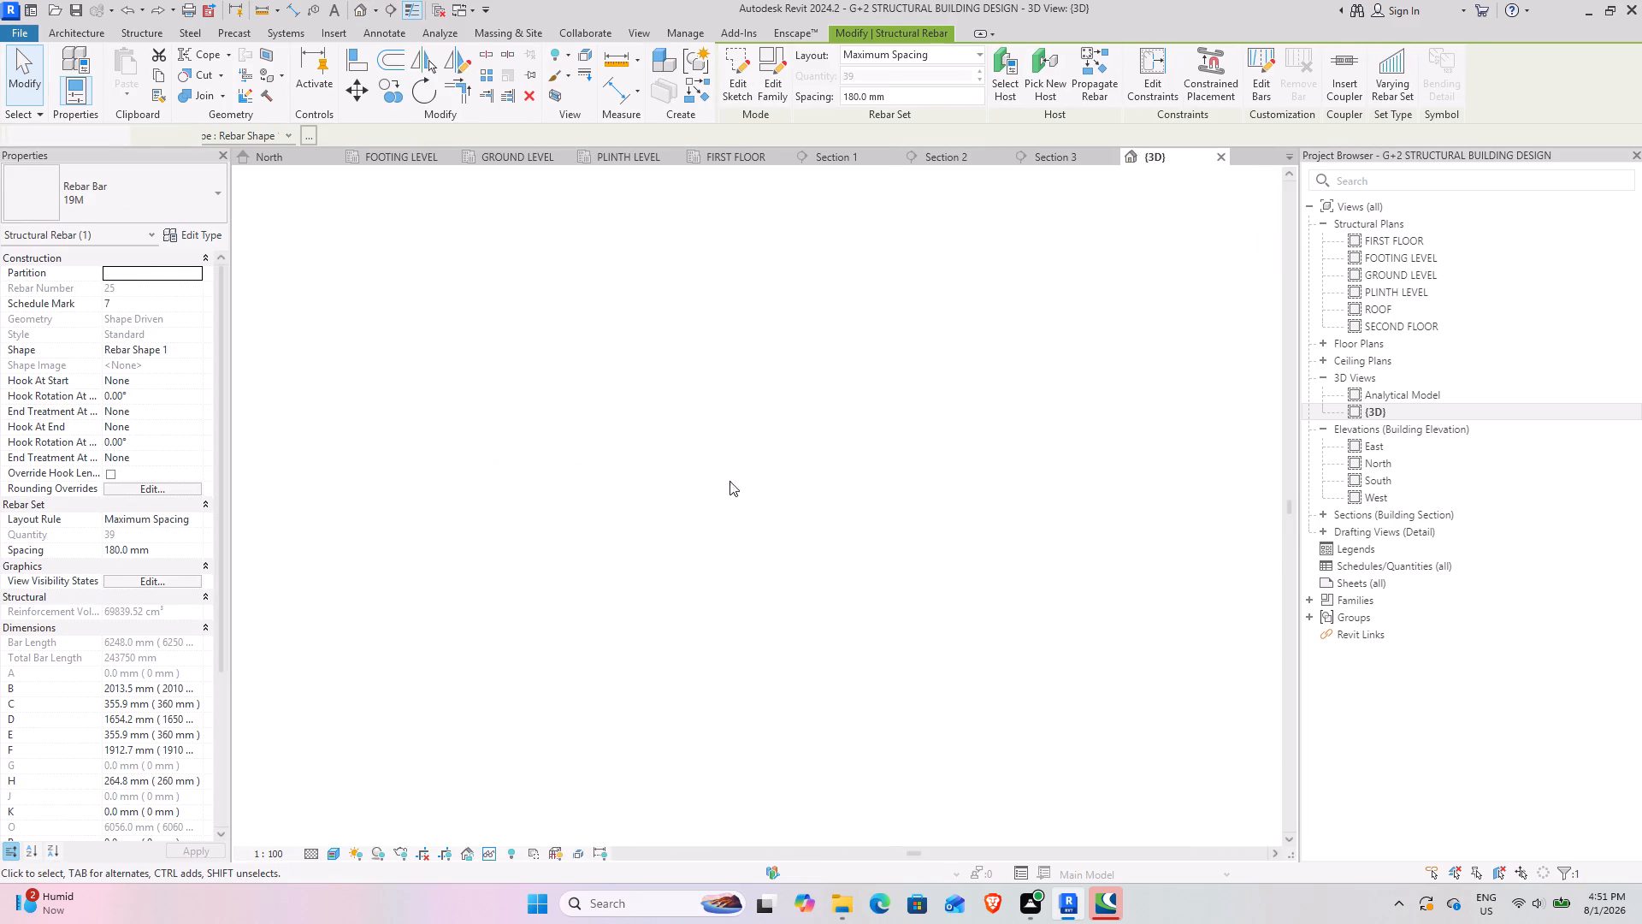
{"action": "scroll", "coordinate": [485, 547], "scroll_direction": "up", "scroll_amount": 9}
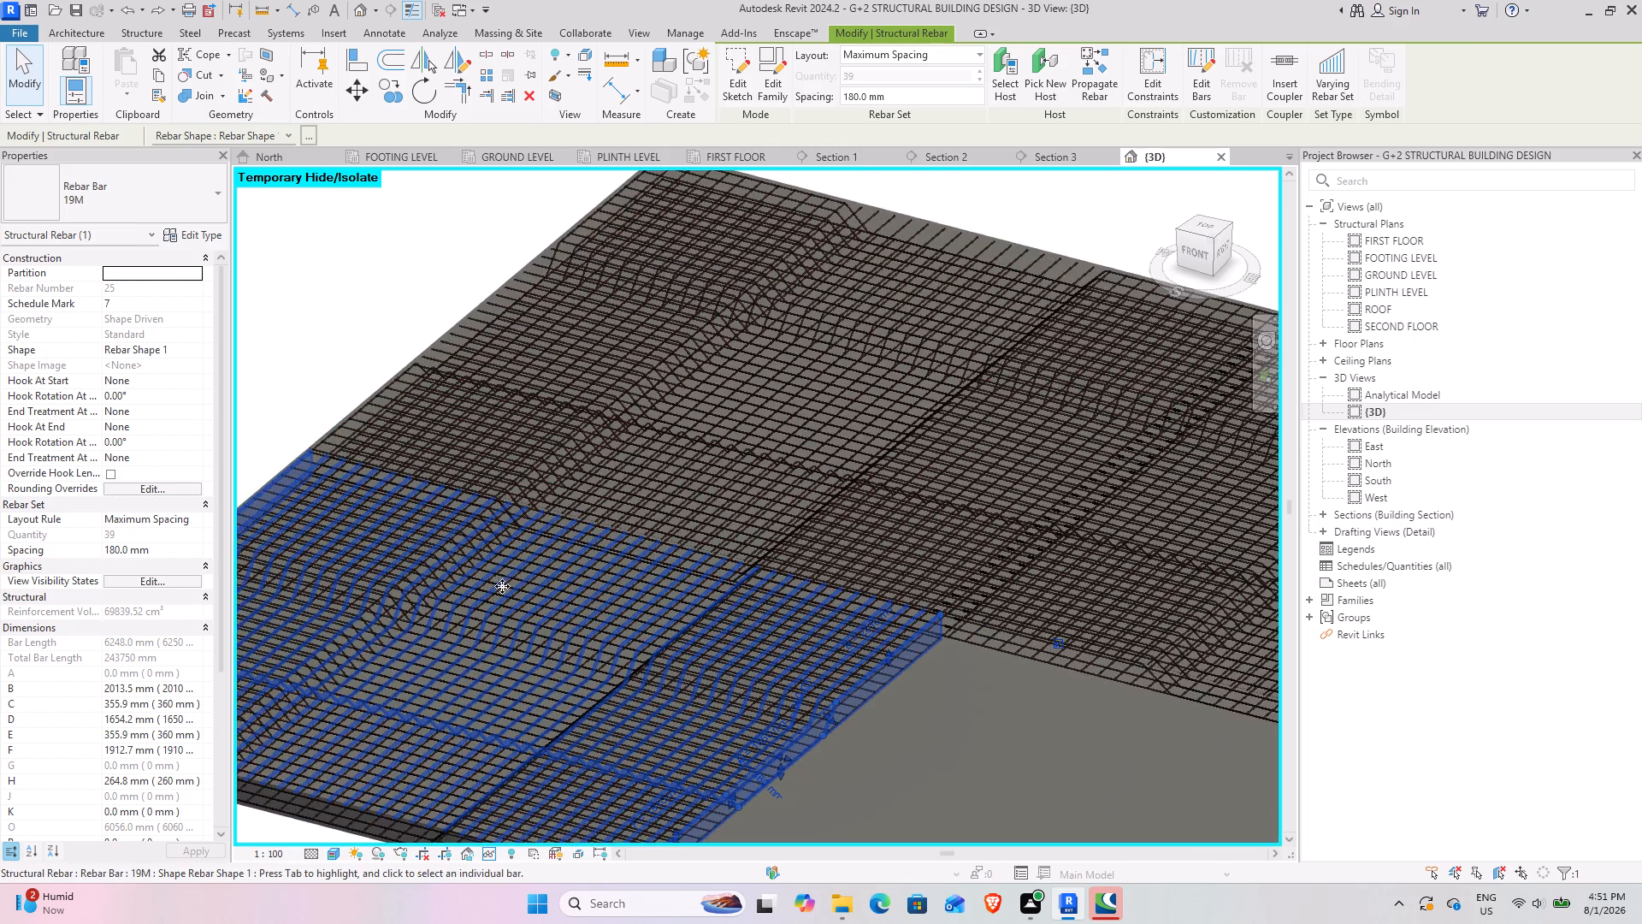
{"action": "middle_click_drag", "start_coordinate": [540, 660], "coordinate": [723, 365]}
{"action": "scroll", "coordinate": [833, 514], "scroll_direction": "up", "scroll_amount": 5}
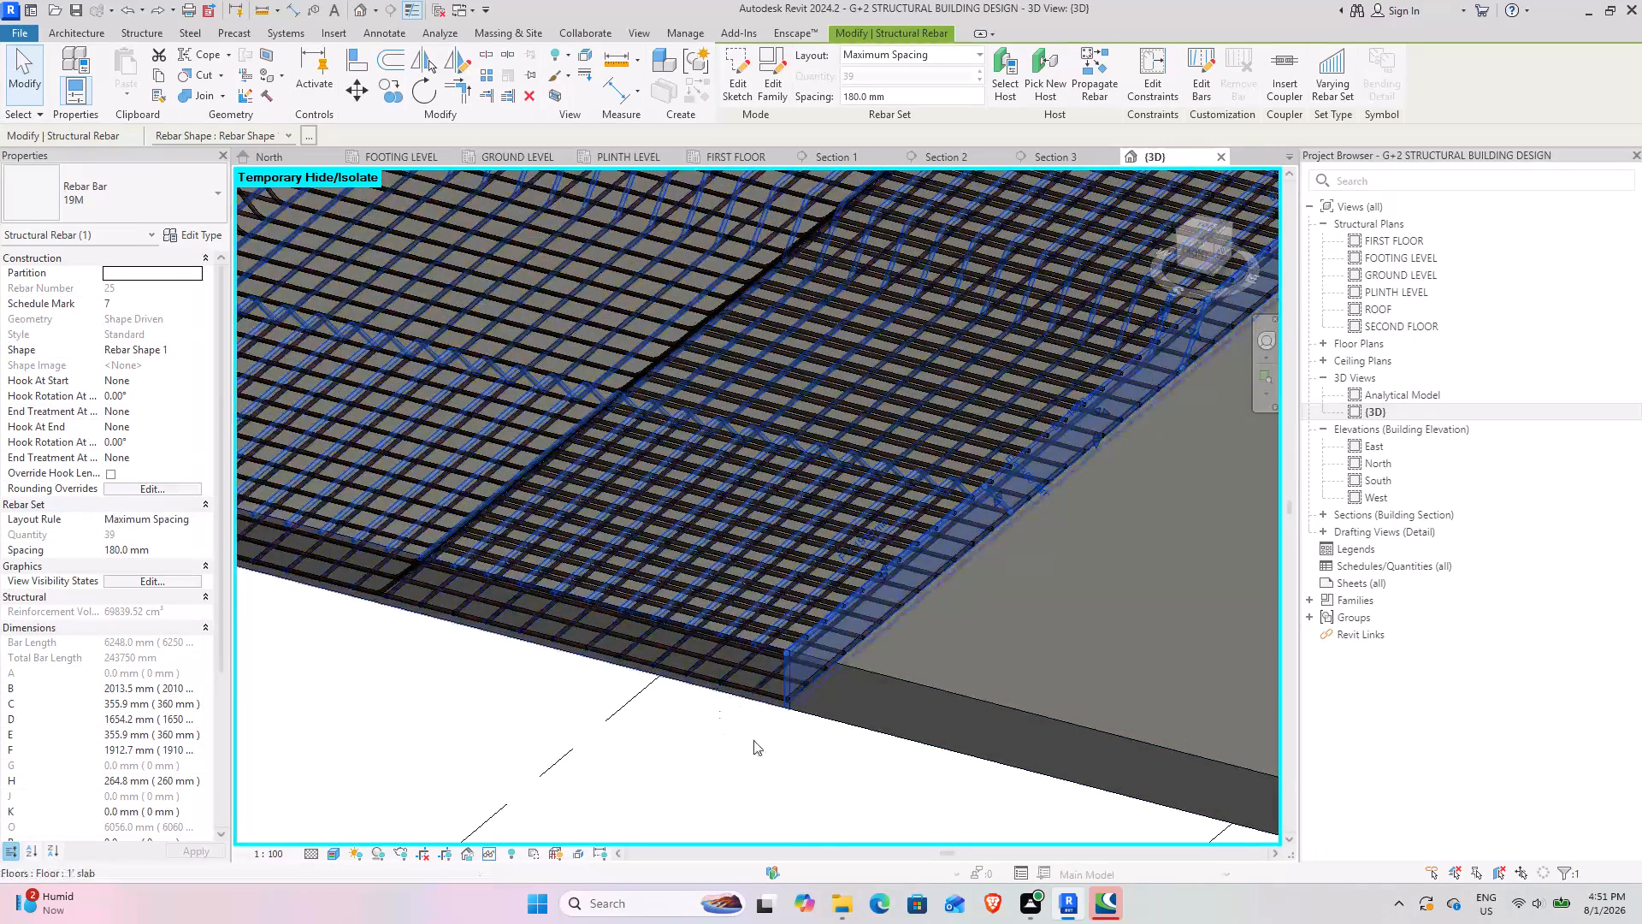
{"action": "scroll", "coordinate": [912, 582], "scroll_direction": "up", "scroll_amount": 3}
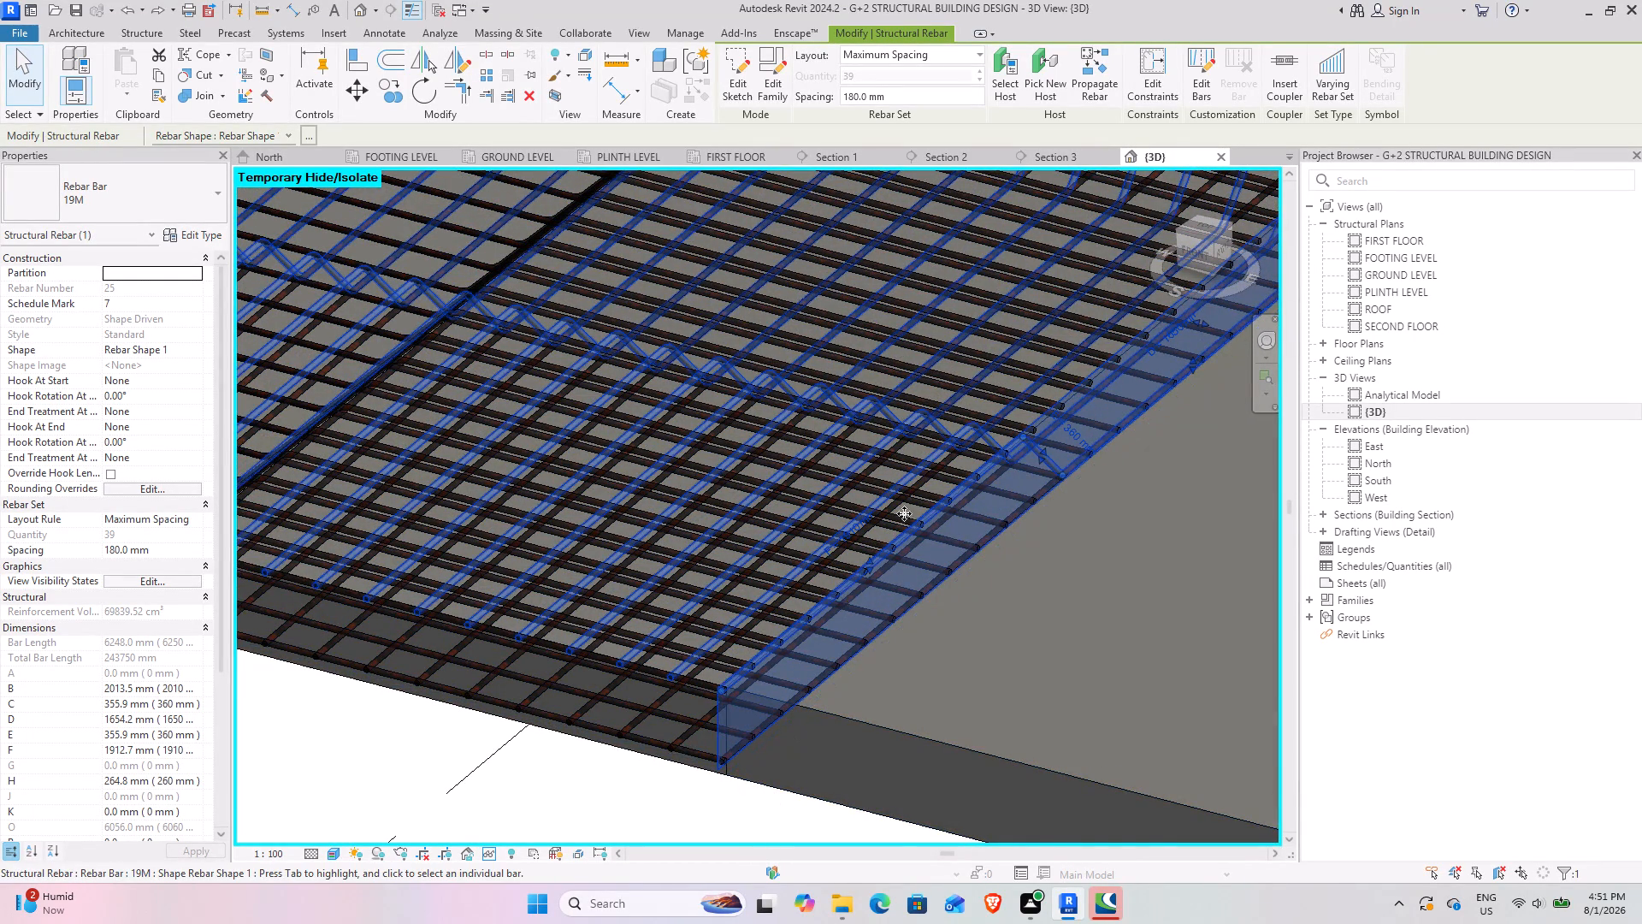
{"action": "scroll", "coordinate": [924, 471], "scroll_direction": "down", "scroll_amount": 3}
{"action": "middle_click_drag", "start_coordinate": [975, 465], "coordinate": [474, 655]}
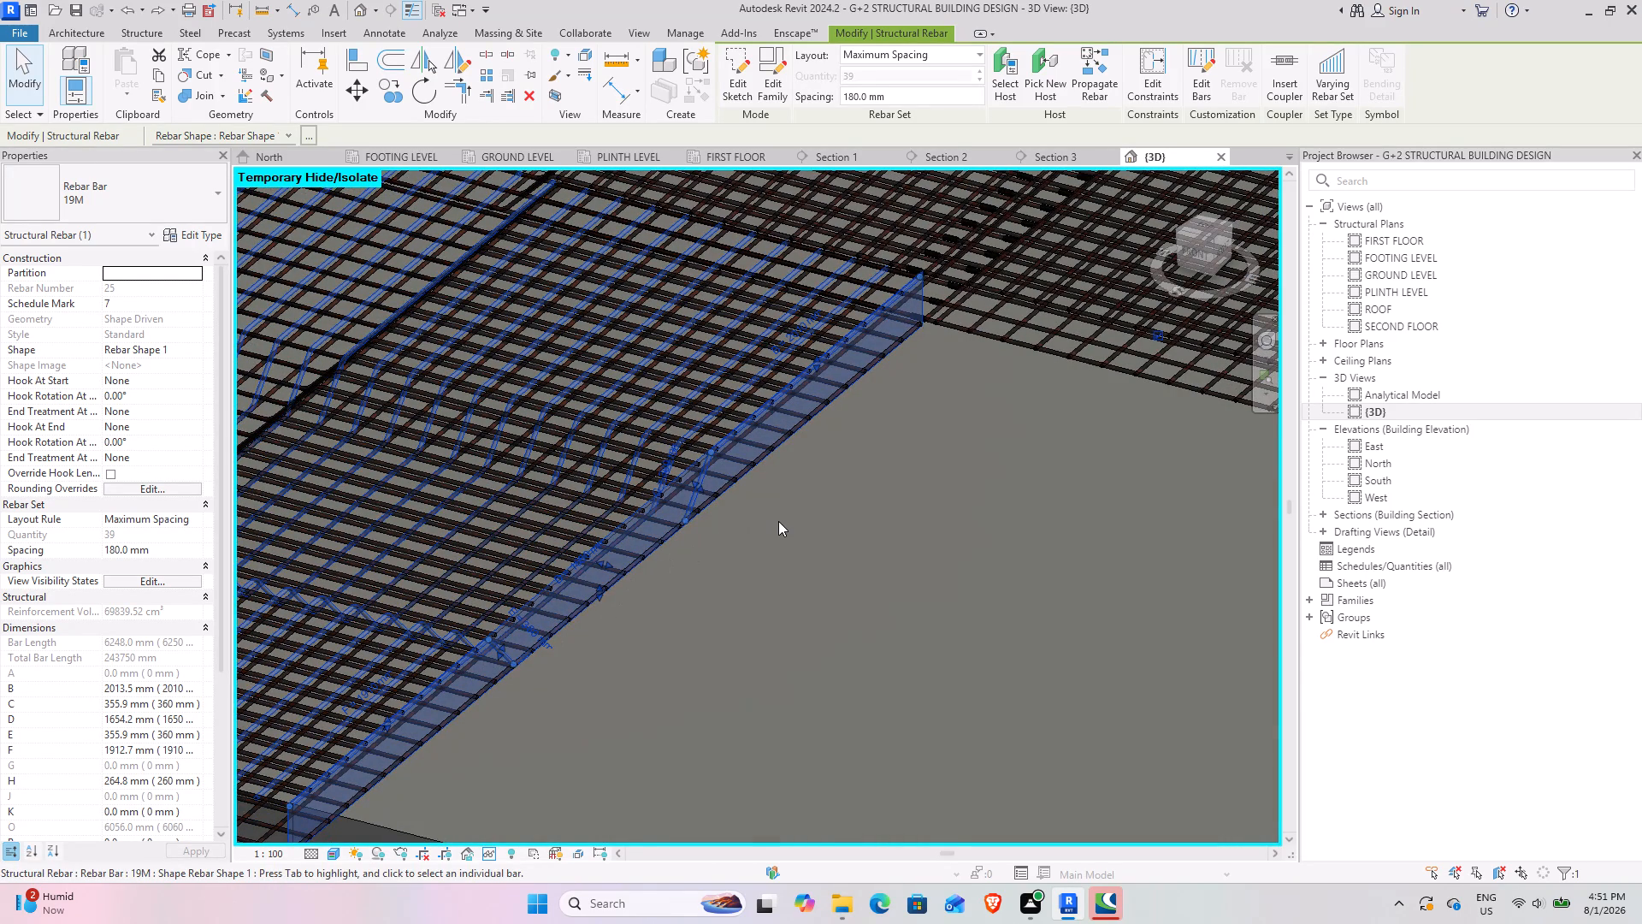
{"action": "scroll", "coordinate": [778, 521], "scroll_direction": "down", "scroll_amount": 2}
Assign the "slab cover <20 mm>" rebar cover to the new 1' slab panel in Section 3.
{"action": "left_click", "coordinate": [1063, 157]}
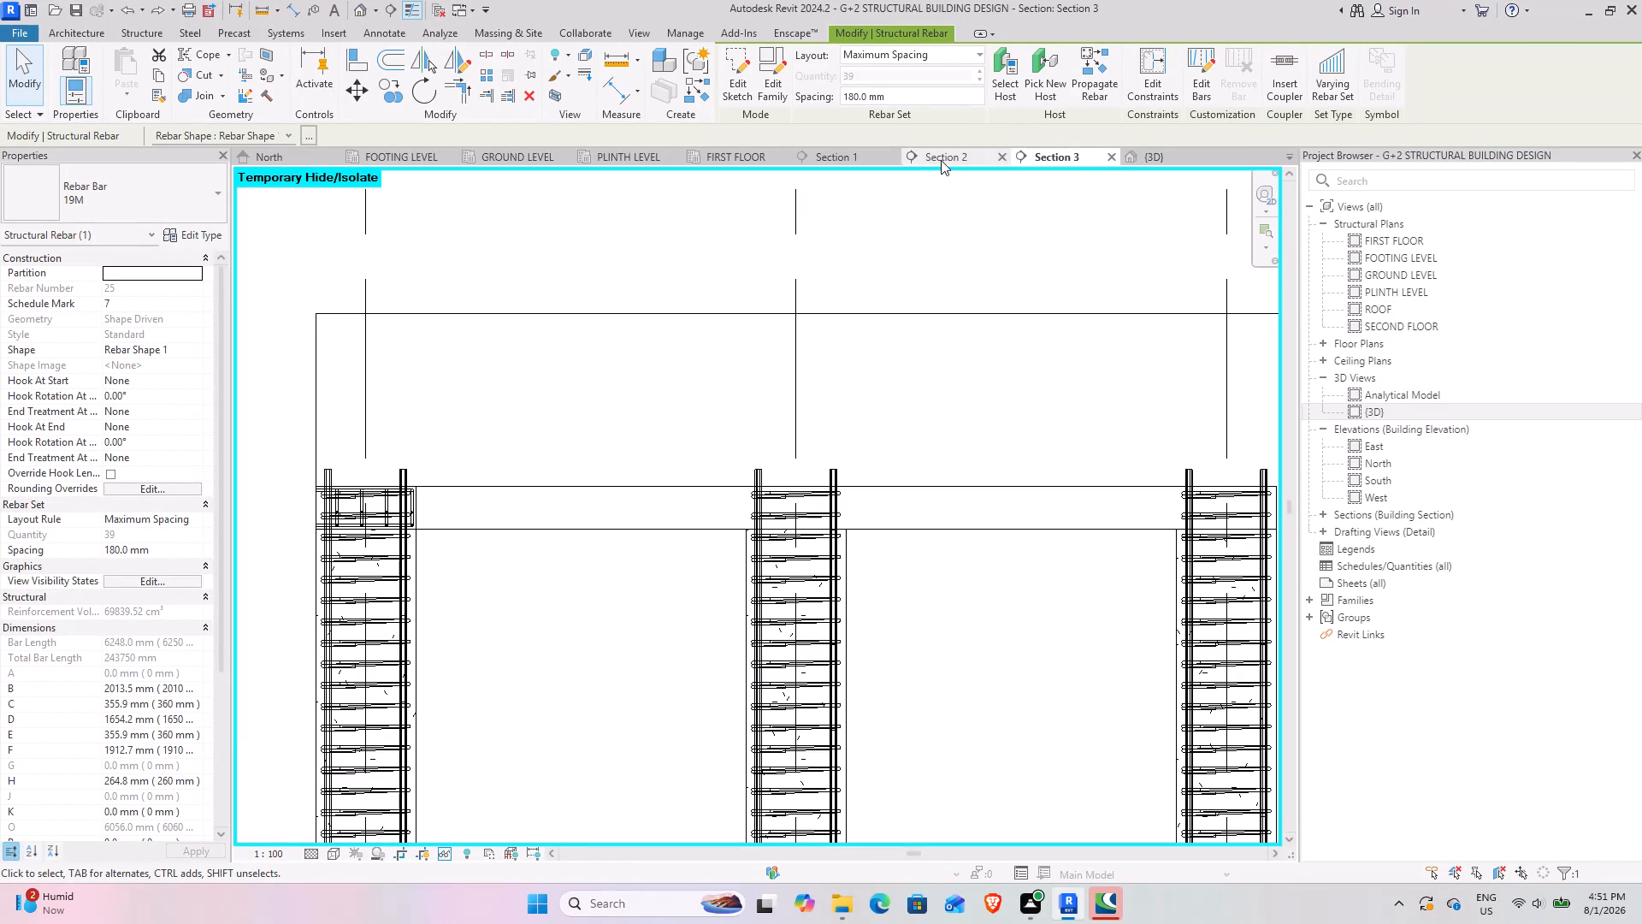
{"action": "scroll", "coordinate": [865, 577], "scroll_direction": "down", "scroll_amount": 2}
{"action": "left_click", "coordinate": [934, 587]}
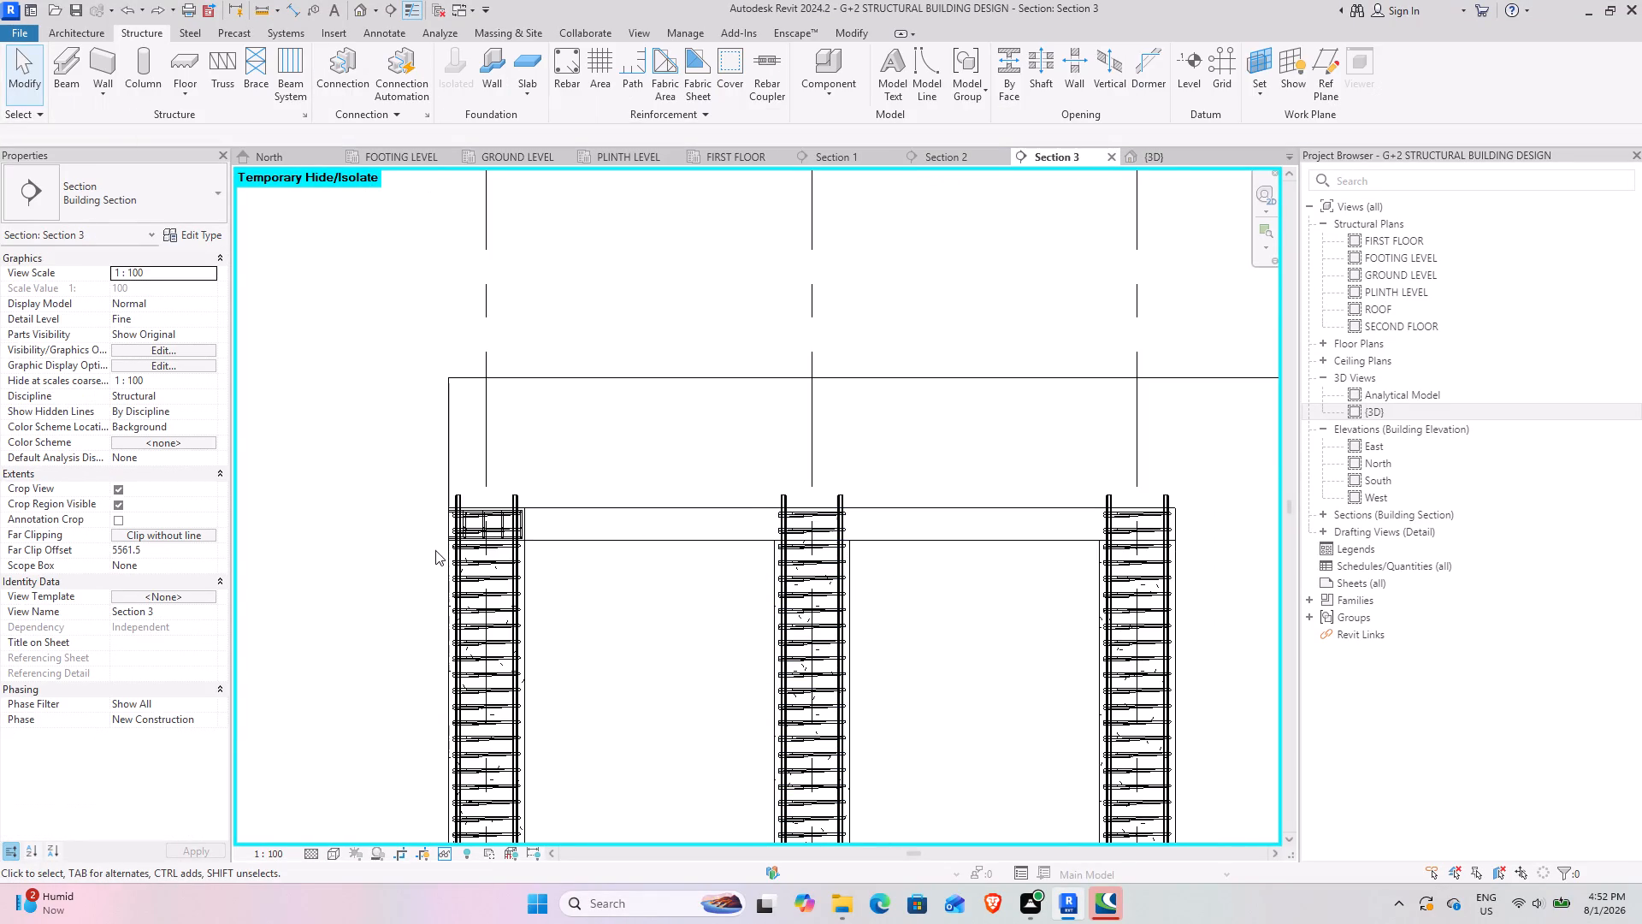
{"action": "scroll", "coordinate": [435, 550], "scroll_direction": "up", "scroll_amount": 7}
{"action": "middle_click_drag", "start_coordinate": [991, 598], "coordinate": [866, 605]}
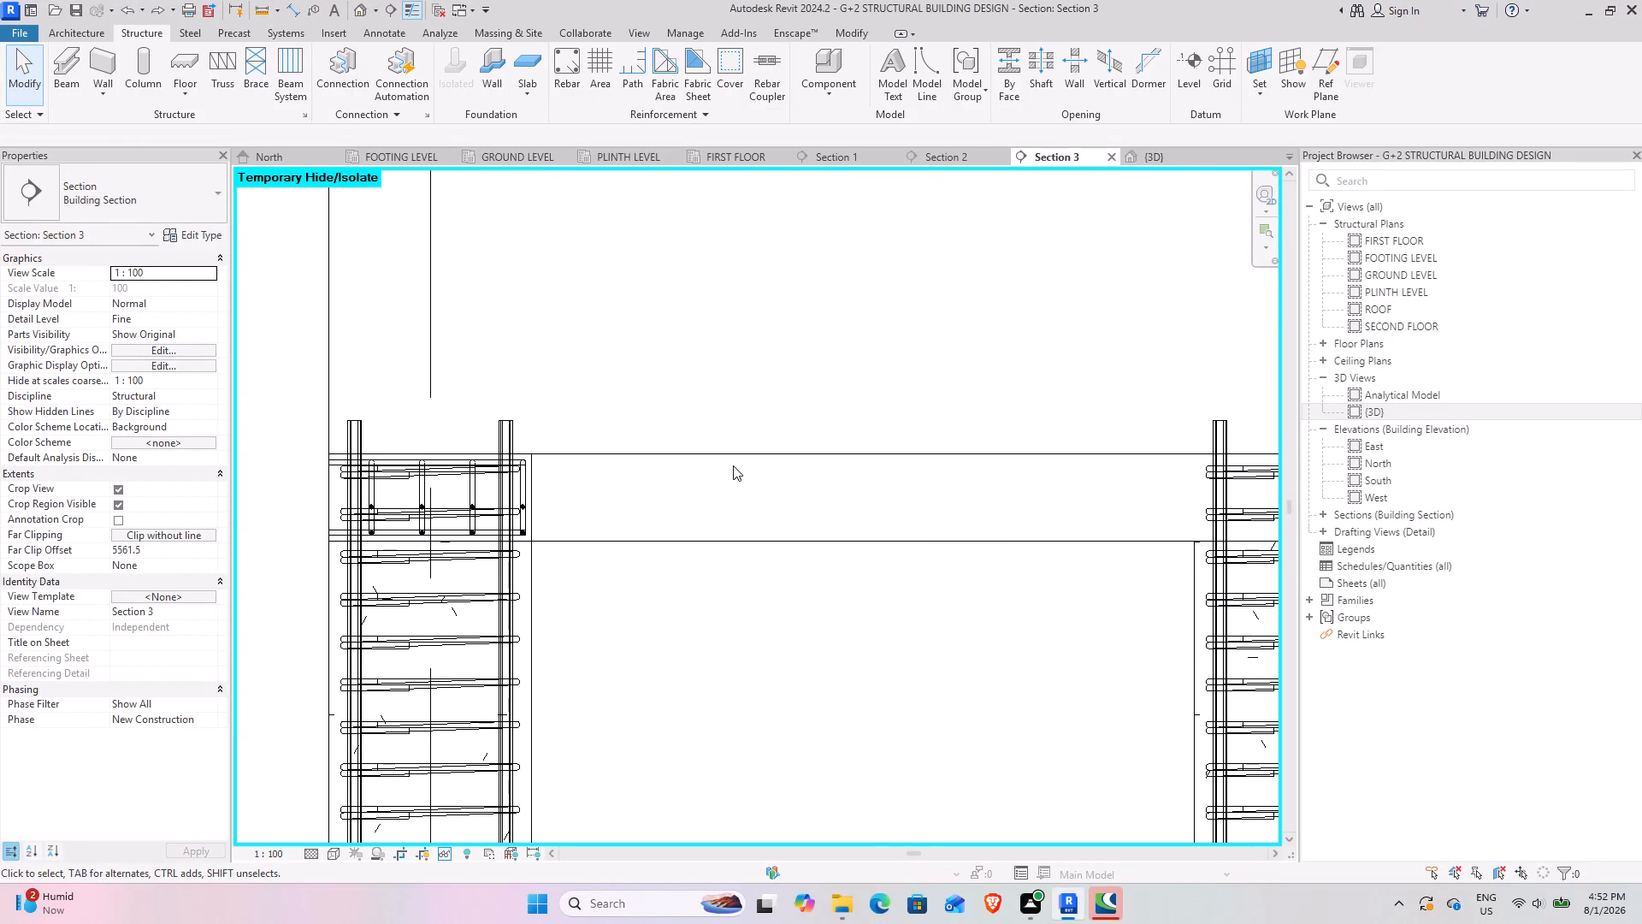
{"action": "left_click", "coordinate": [733, 459]}
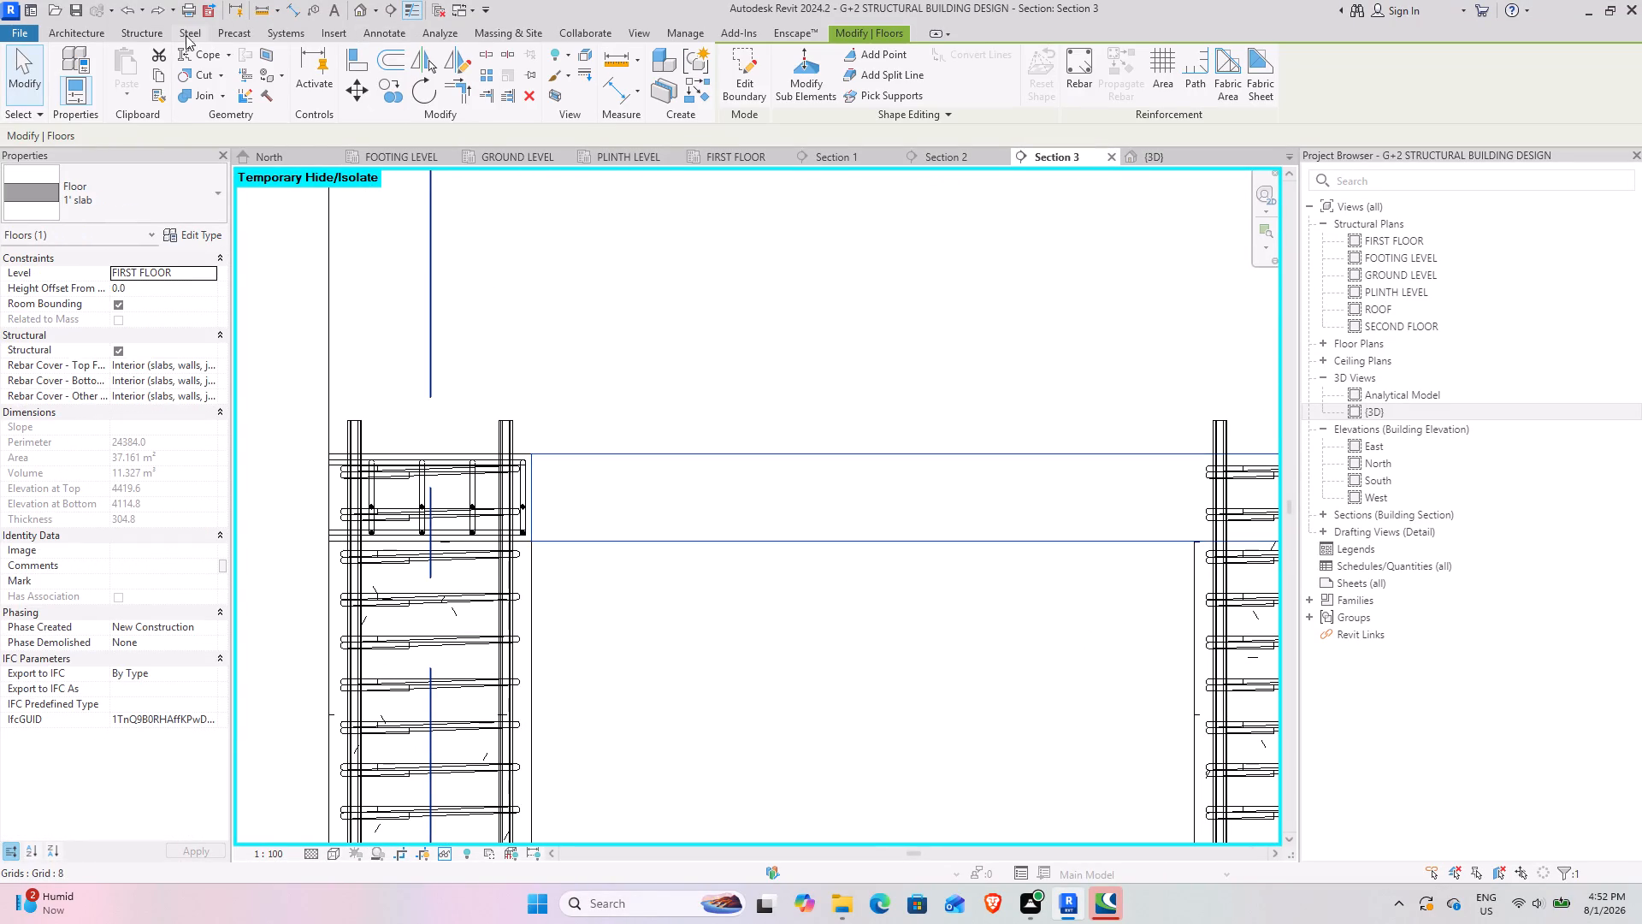
{"action": "left_click", "coordinate": [157, 27]}
{"action": "left_click", "coordinate": [741, 70]}
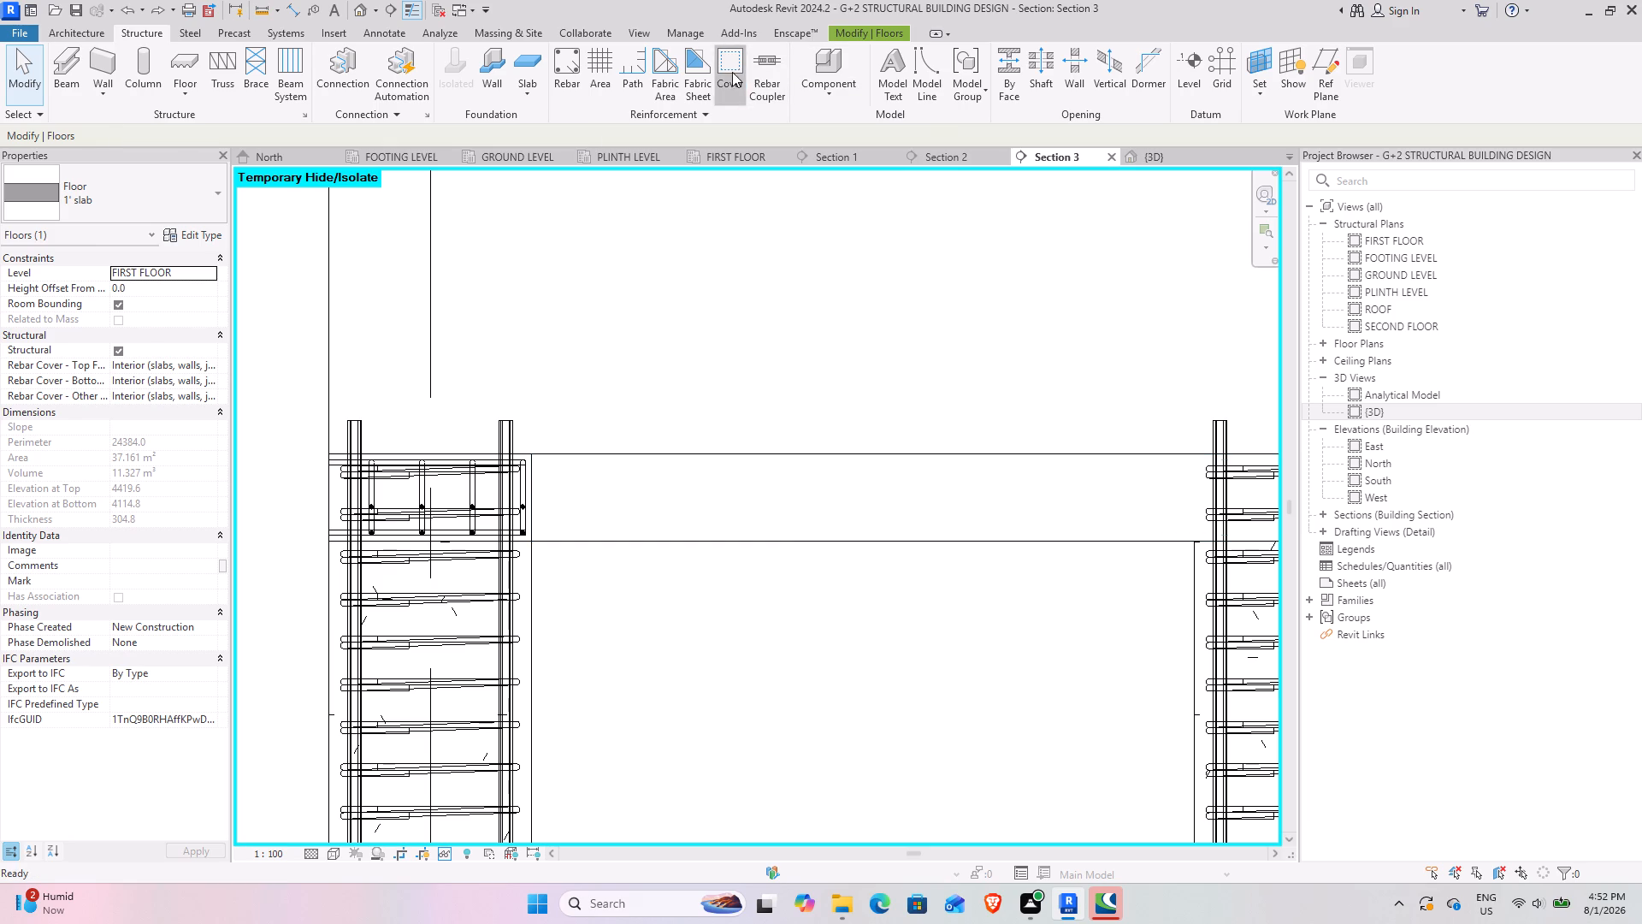
{"action": "left_click", "coordinate": [666, 452]}
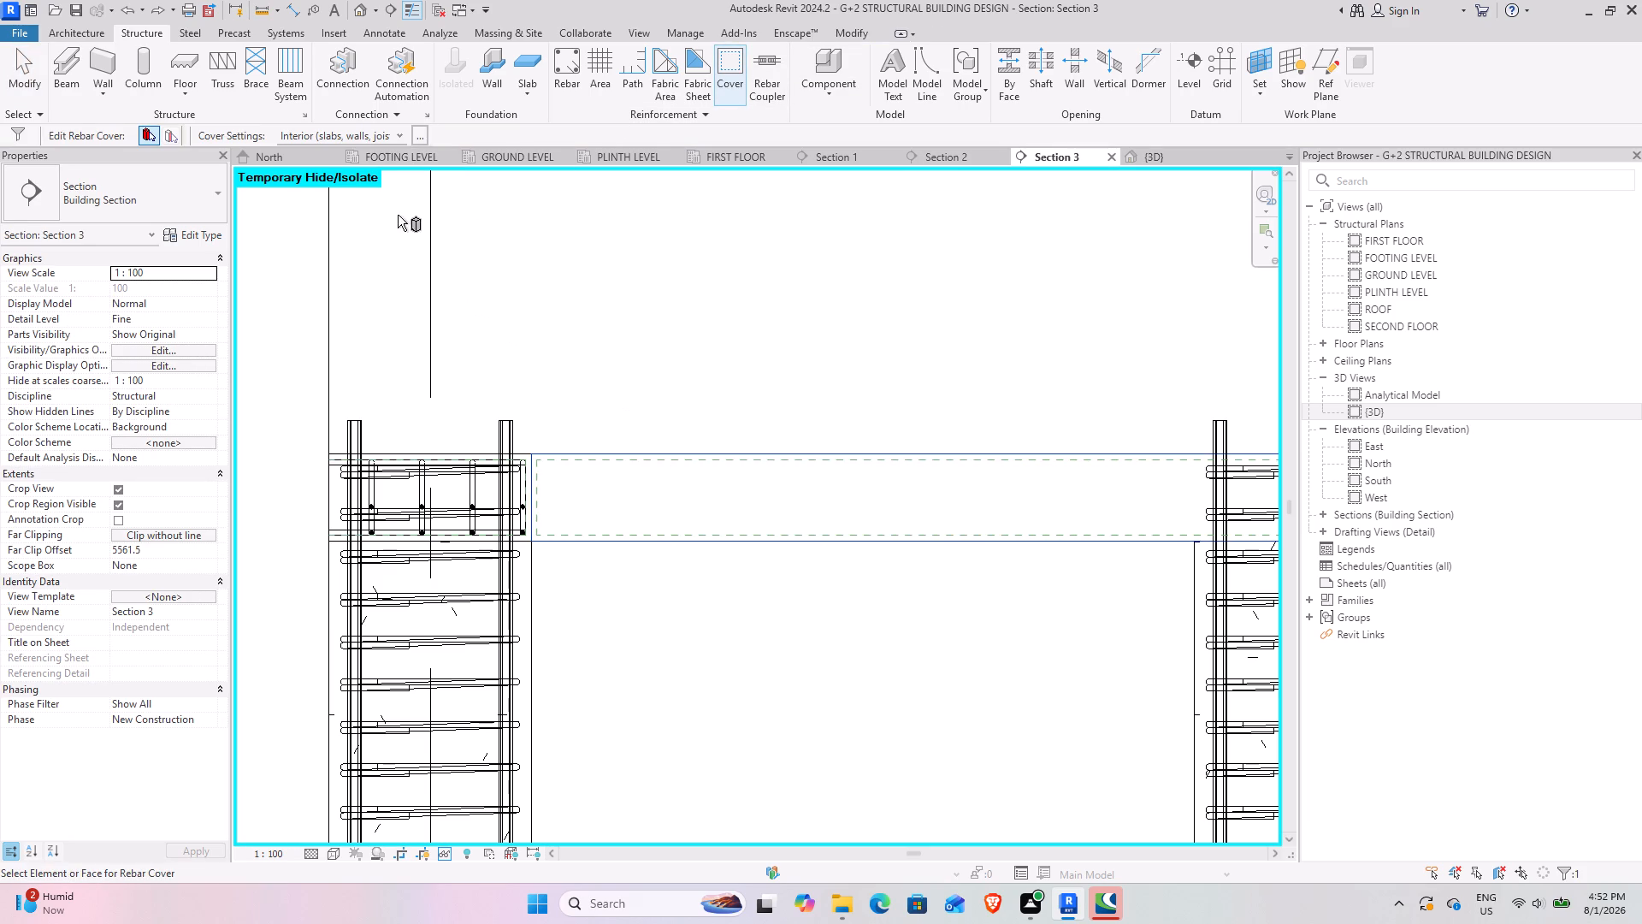
{"action": "left_click", "coordinate": [401, 135]}
{"action": "left_click", "coordinate": [361, 300]}
Place a straight 19M bar of shape M_00, perpendicular to cover, near the bottom of the new 1' slab panel in Section 3.
{"action": "left_click", "coordinate": [566, 64]}
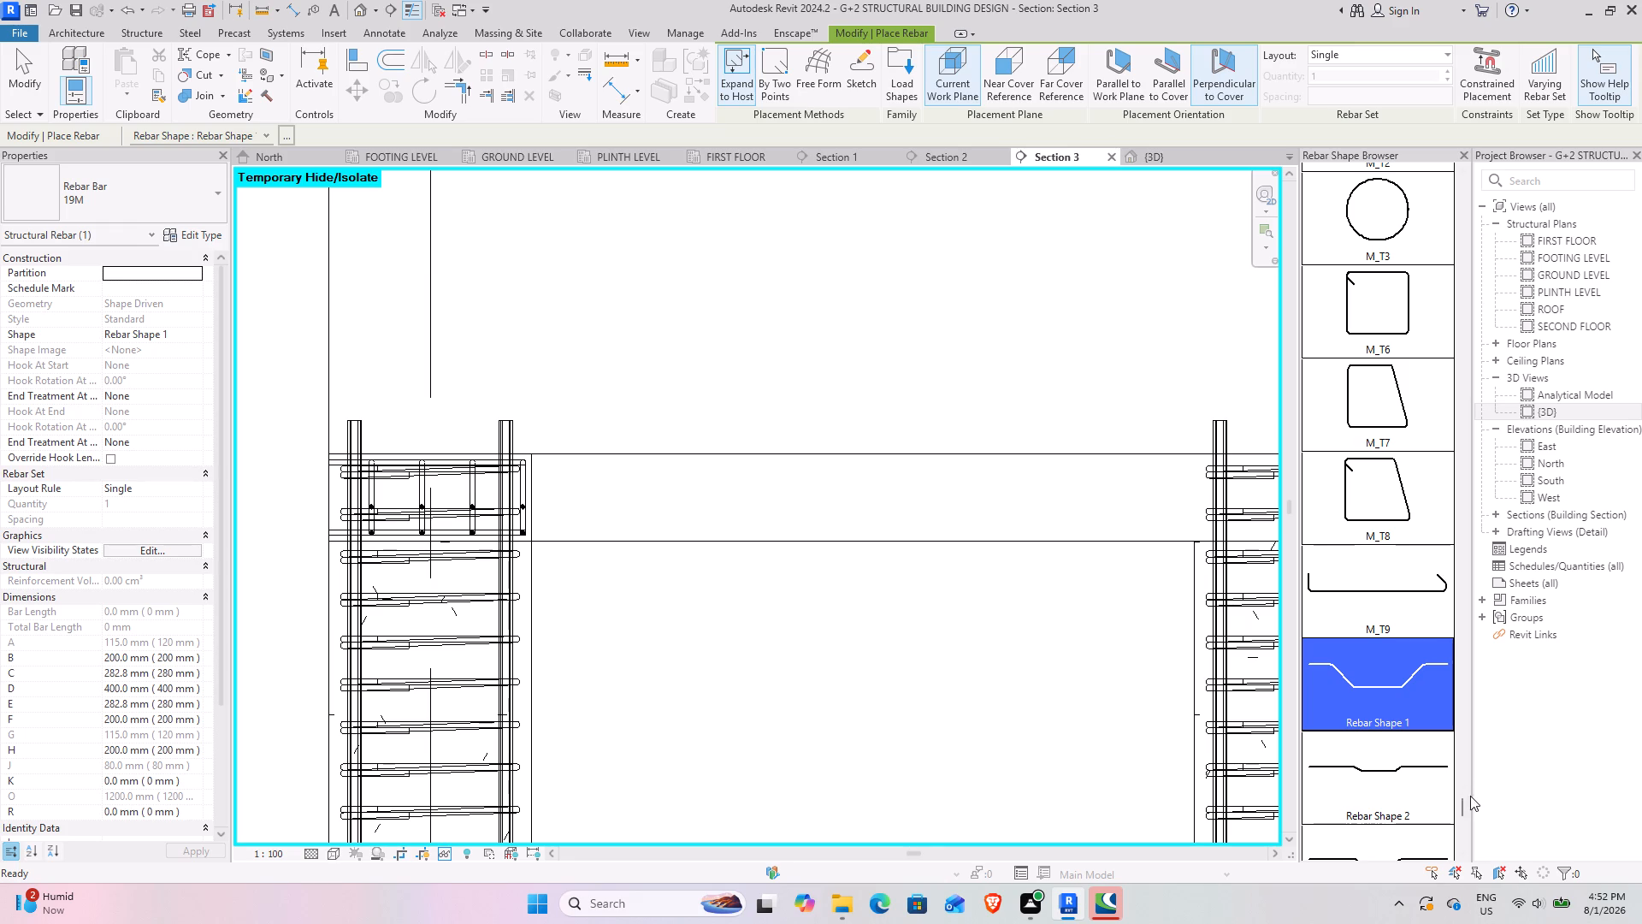
{"action": "left_click_drag", "start_coordinate": [1466, 808], "coordinate": [1402, 379]}
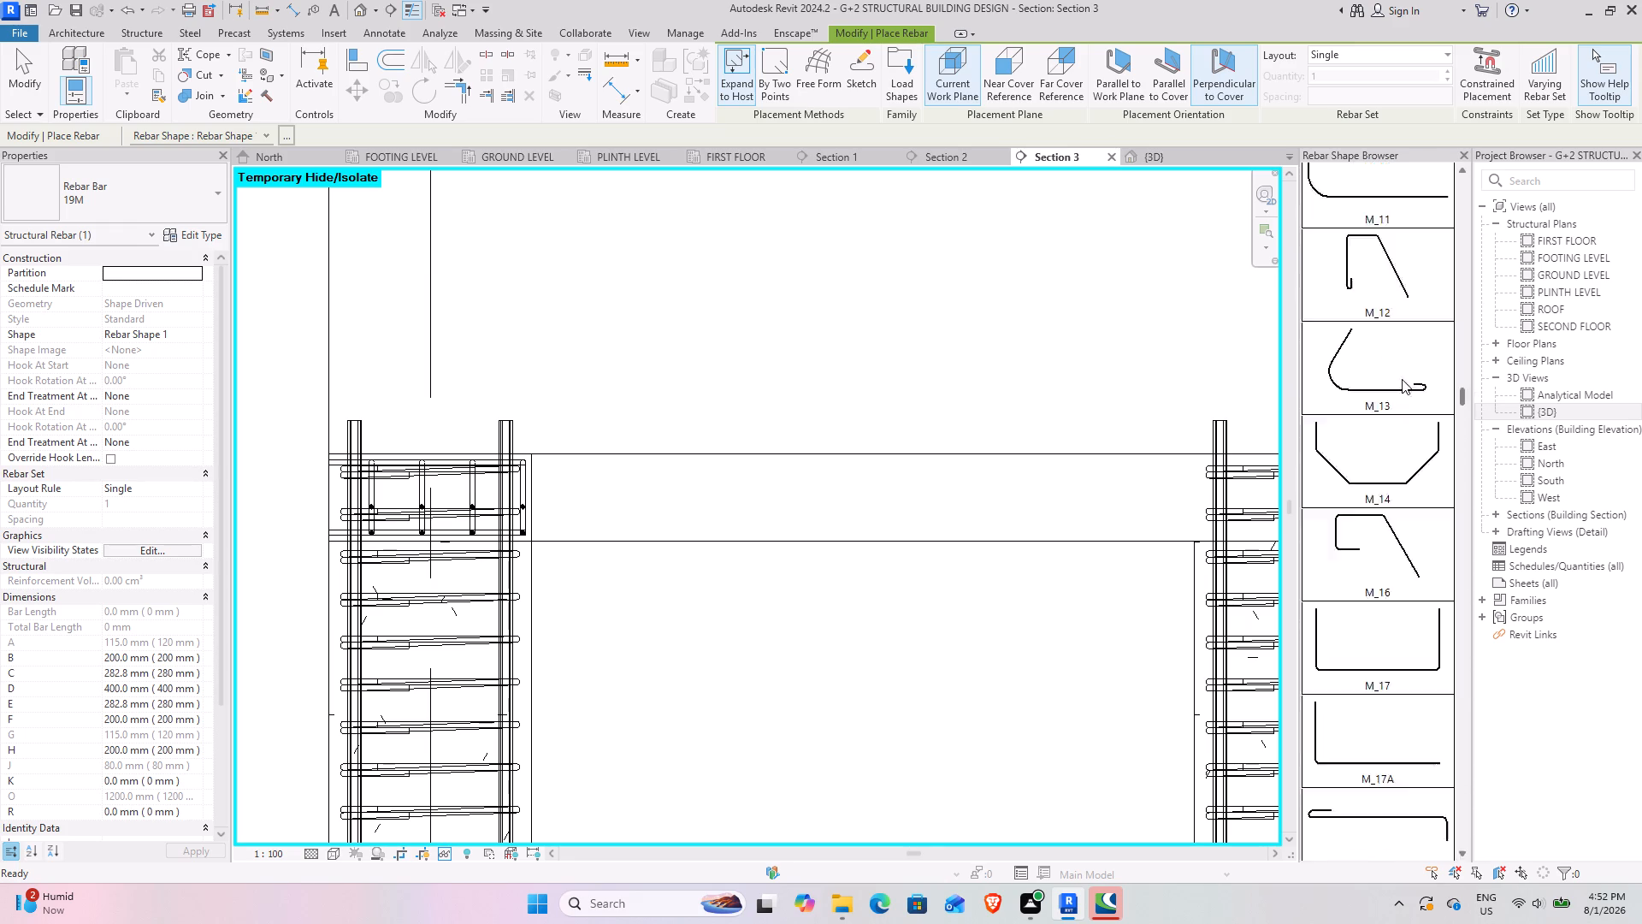
{"action": "left_click_drag", "start_coordinate": [1402, 379], "coordinate": [1460, 184]}
{"action": "left_click", "coordinate": [1400, 212]}
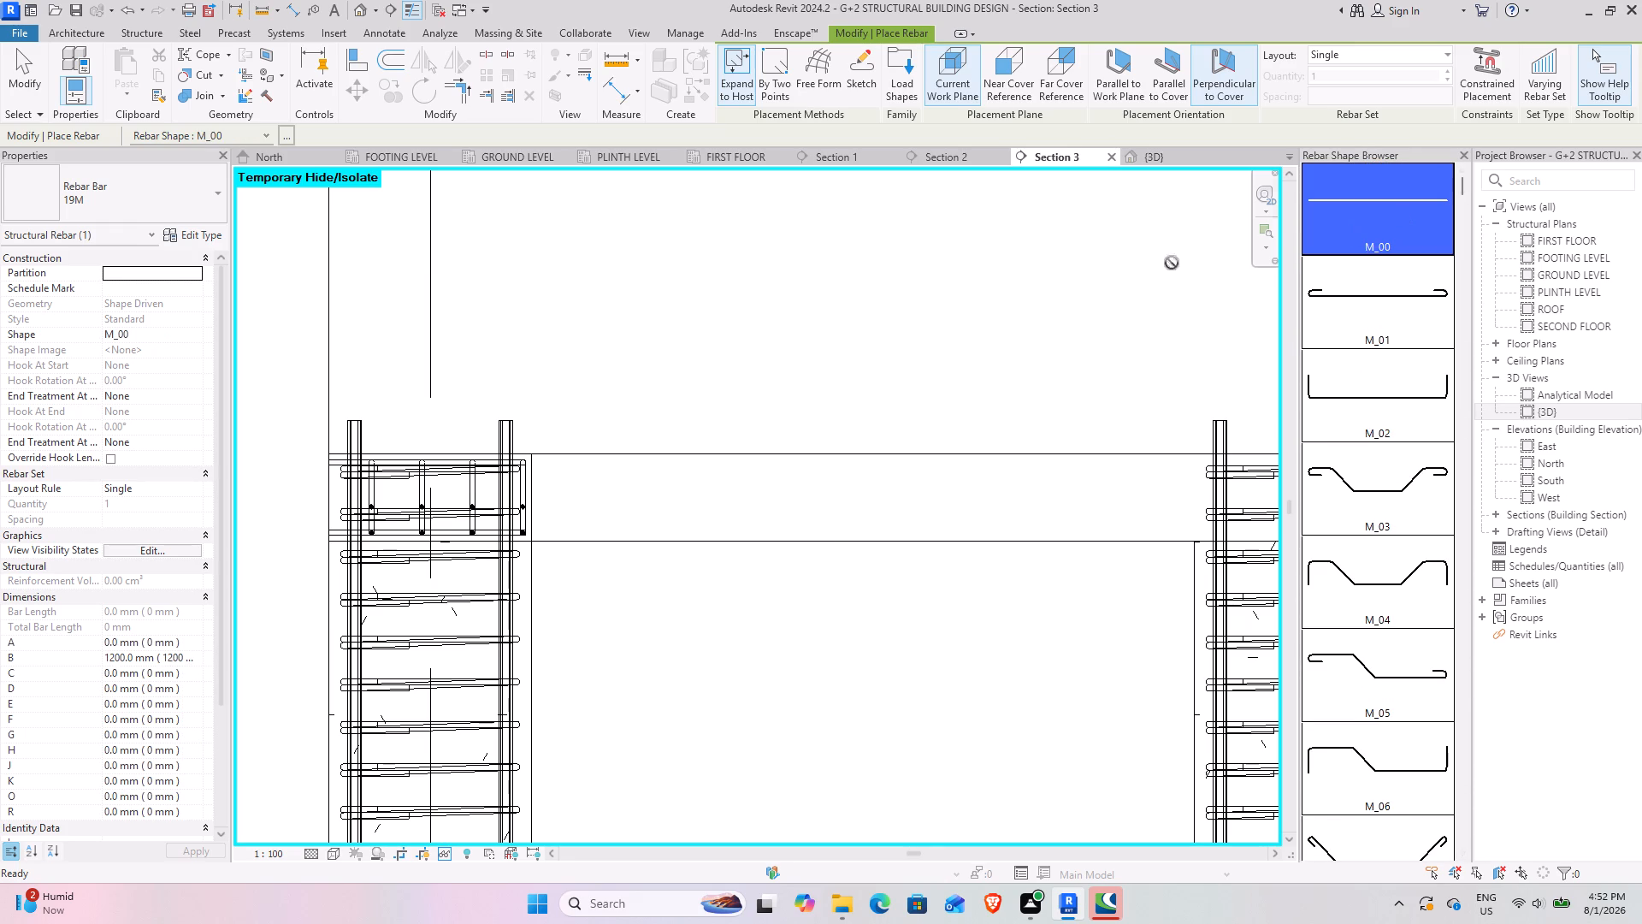
{"action": "left_click", "coordinate": [712, 534]}
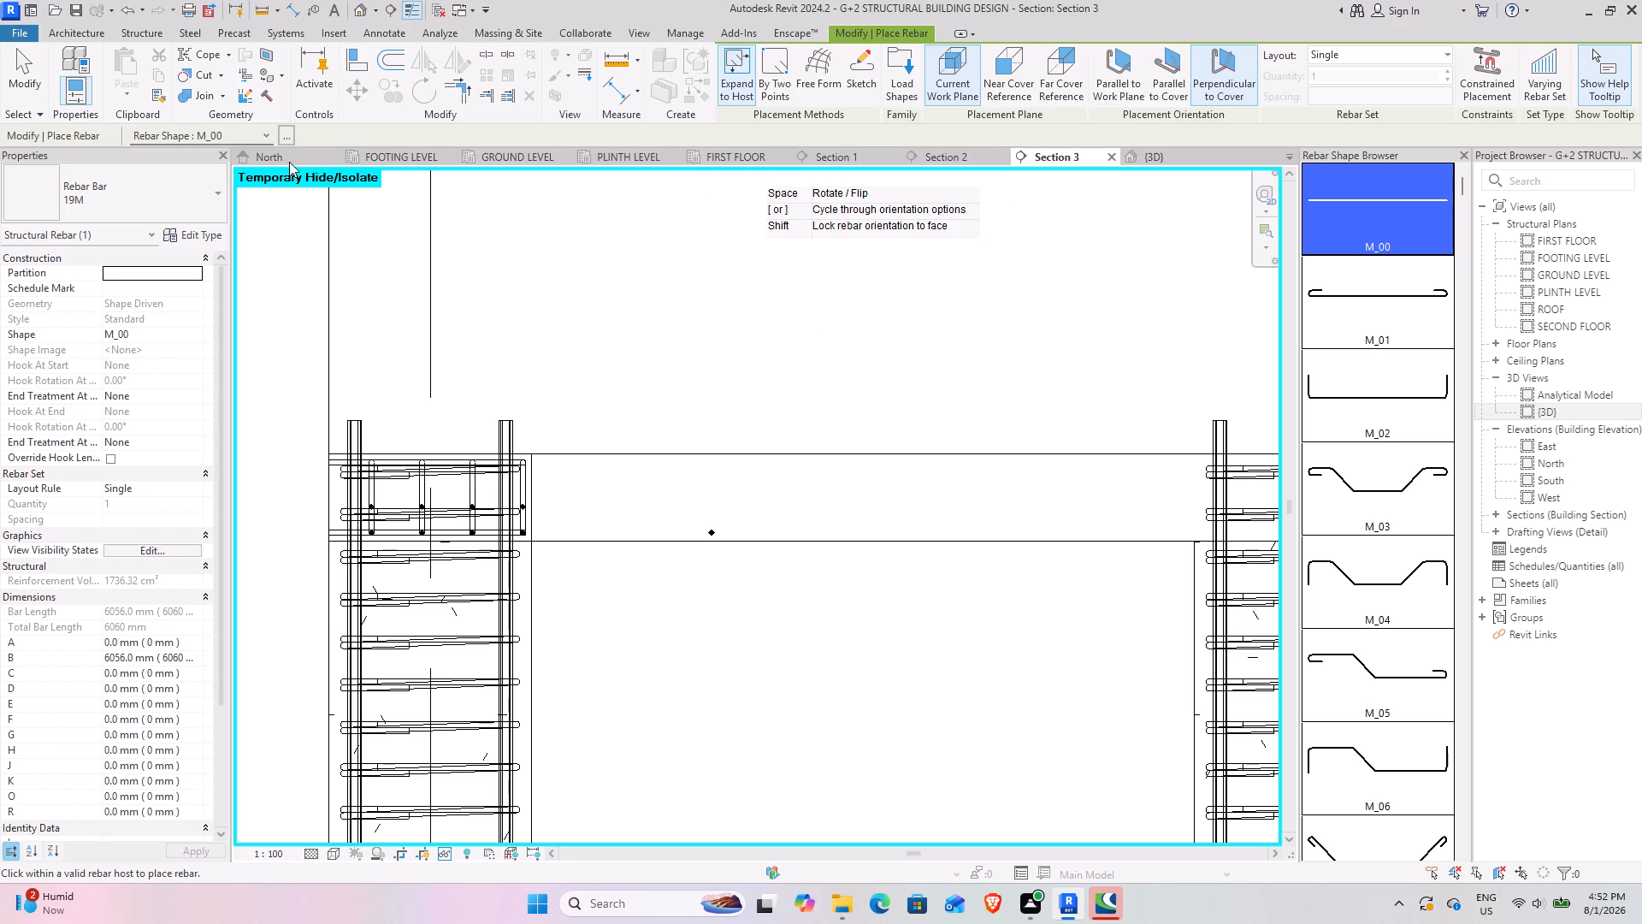
Place a second straight M_00 19M bar parallel to the work plane, just above the perpendicular bar in the slab panel.
{"action": "left_click", "coordinate": [1119, 72]}
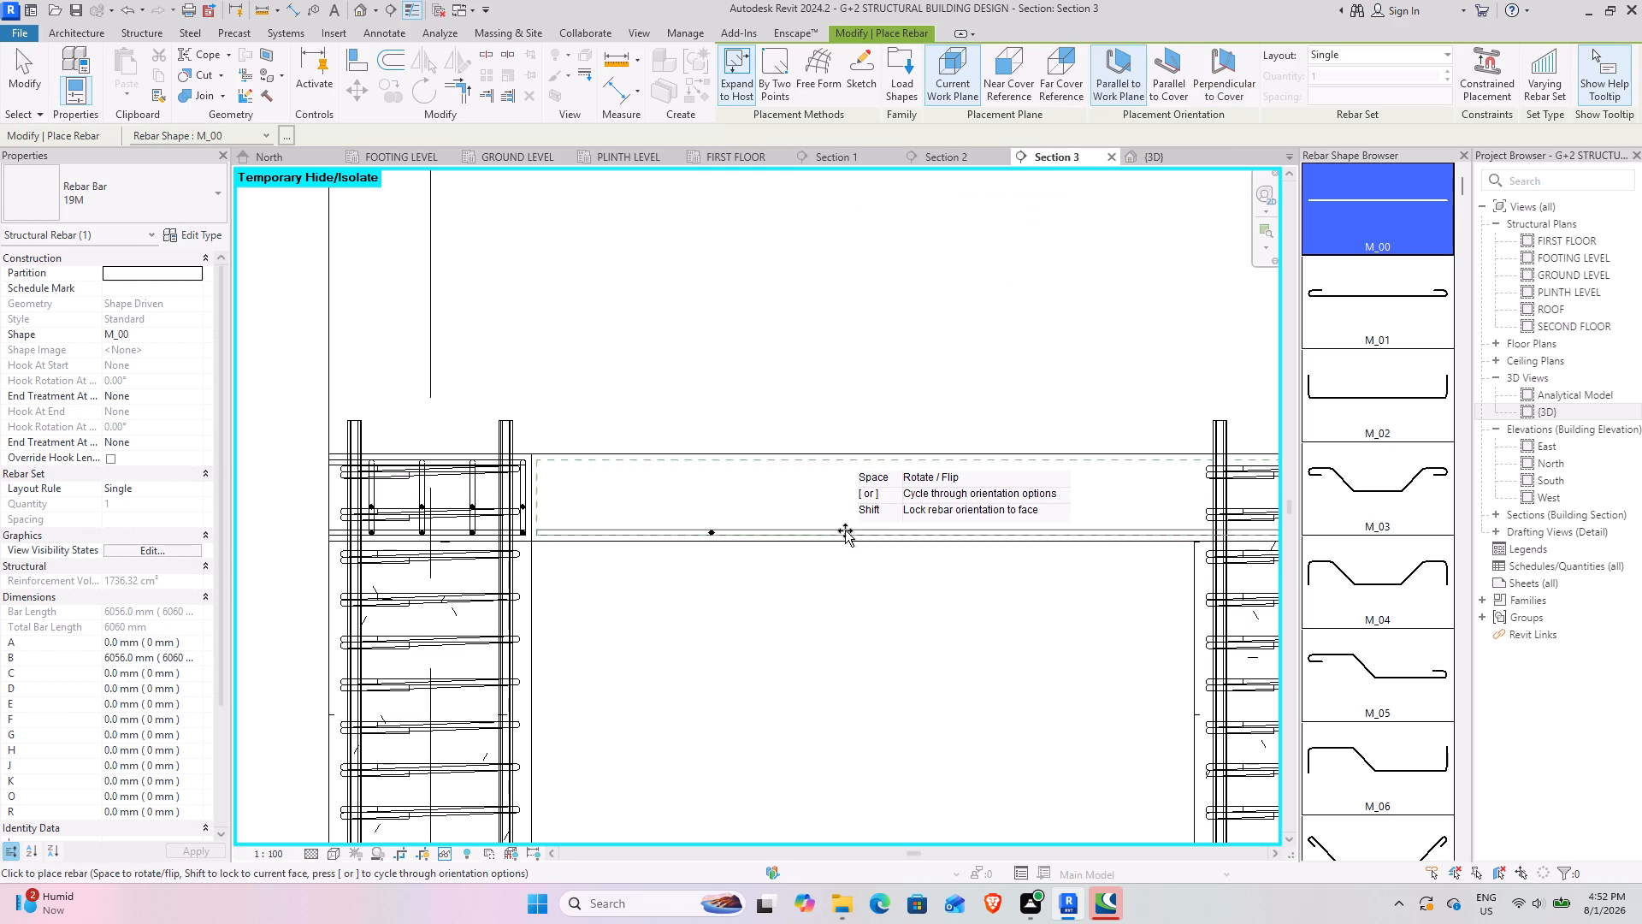
{"action": "left_click", "coordinate": [845, 521]}
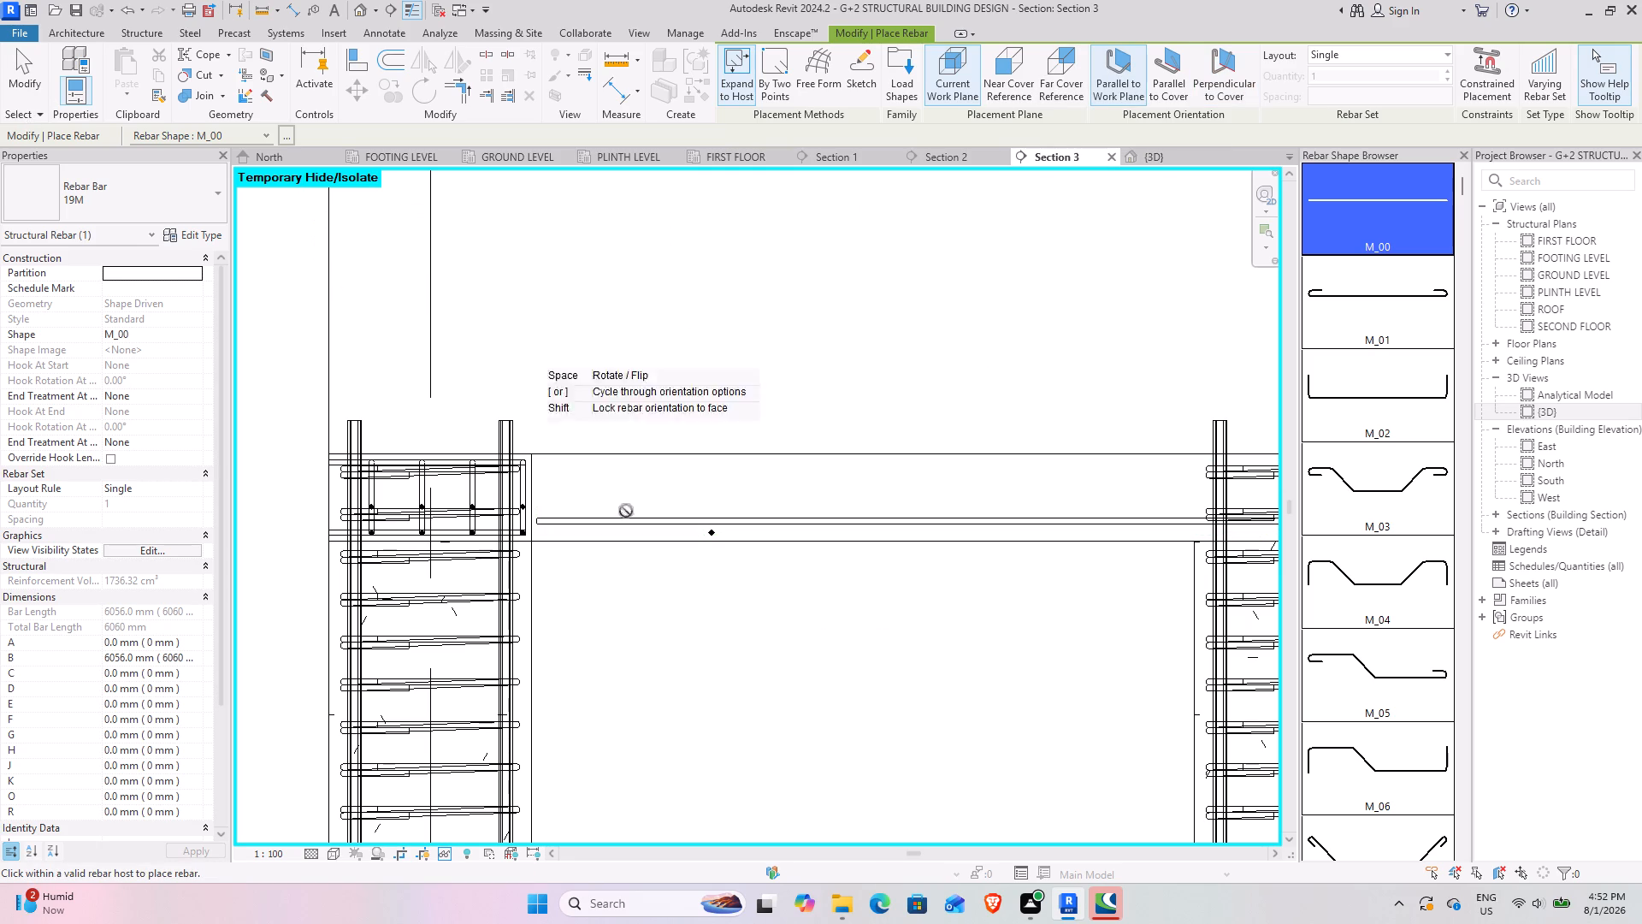
{"action": "left_click", "coordinate": [19, 86]}
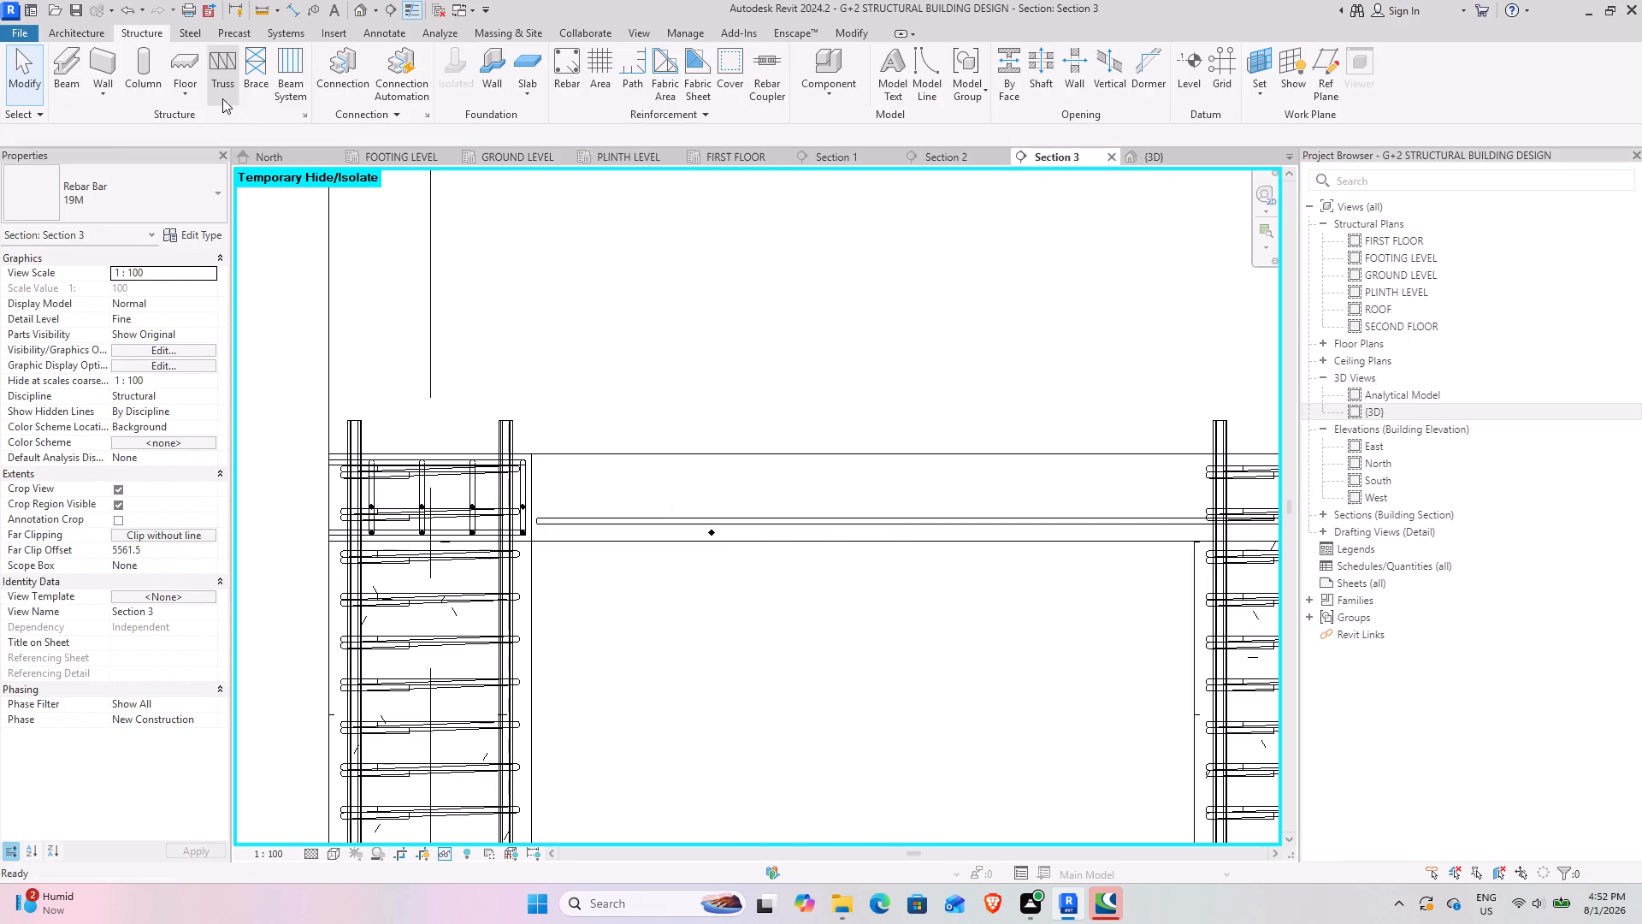
Set the perpendicular bottom bar's layout to Maximum Spacing at 180 mm.
{"action": "left_click", "coordinate": [706, 533]}
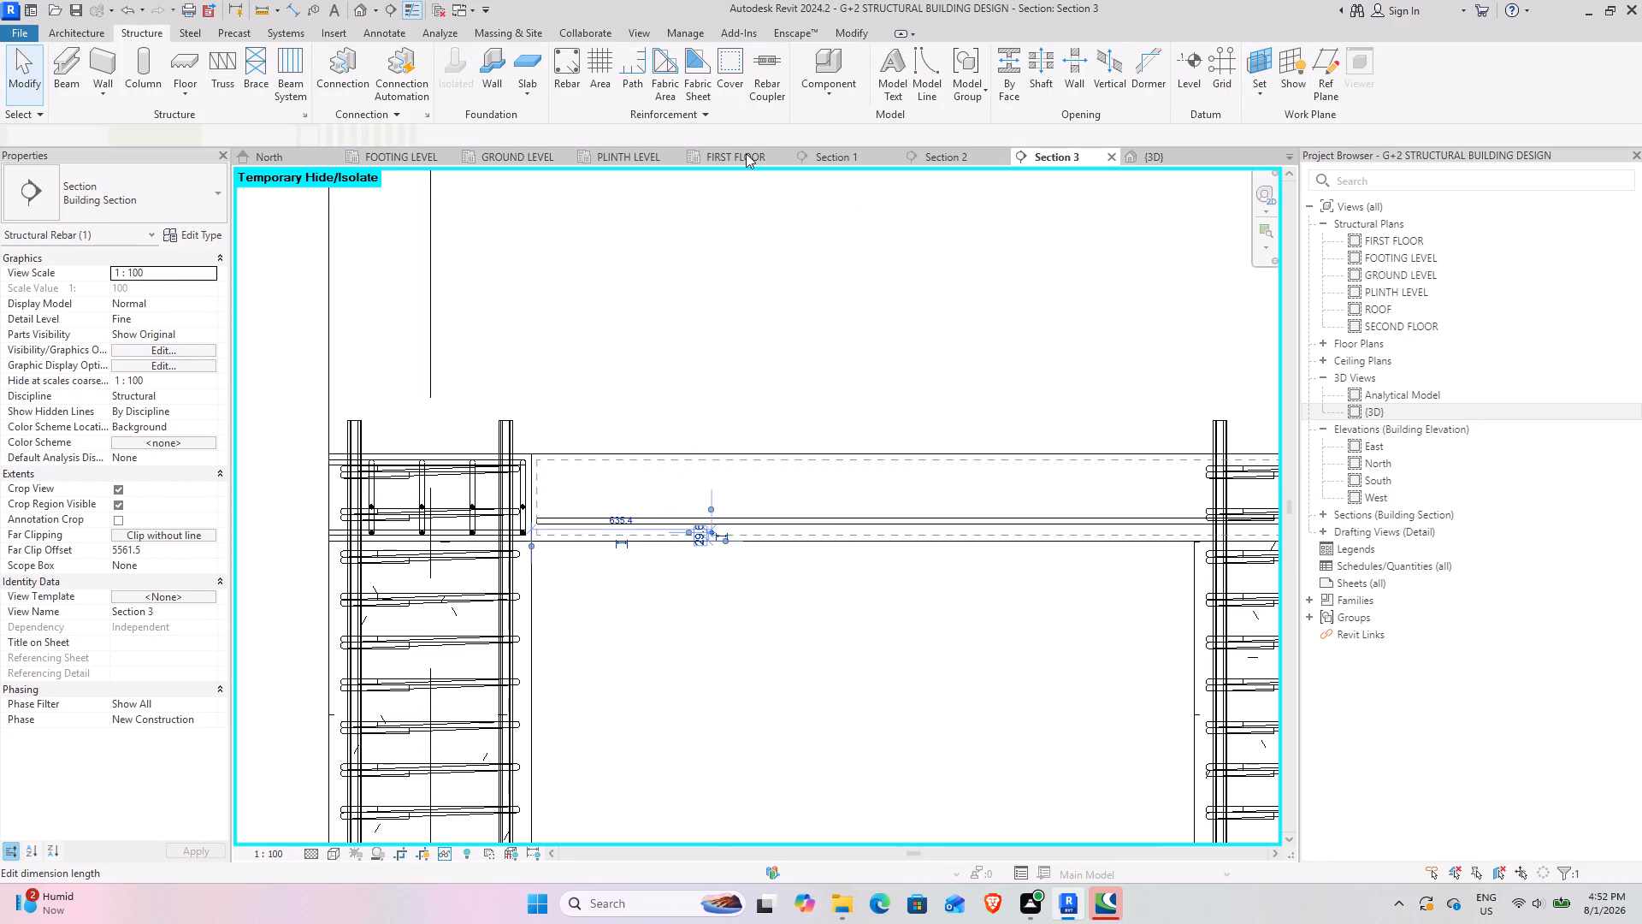
{"action": "left_click", "coordinate": [900, 53]}
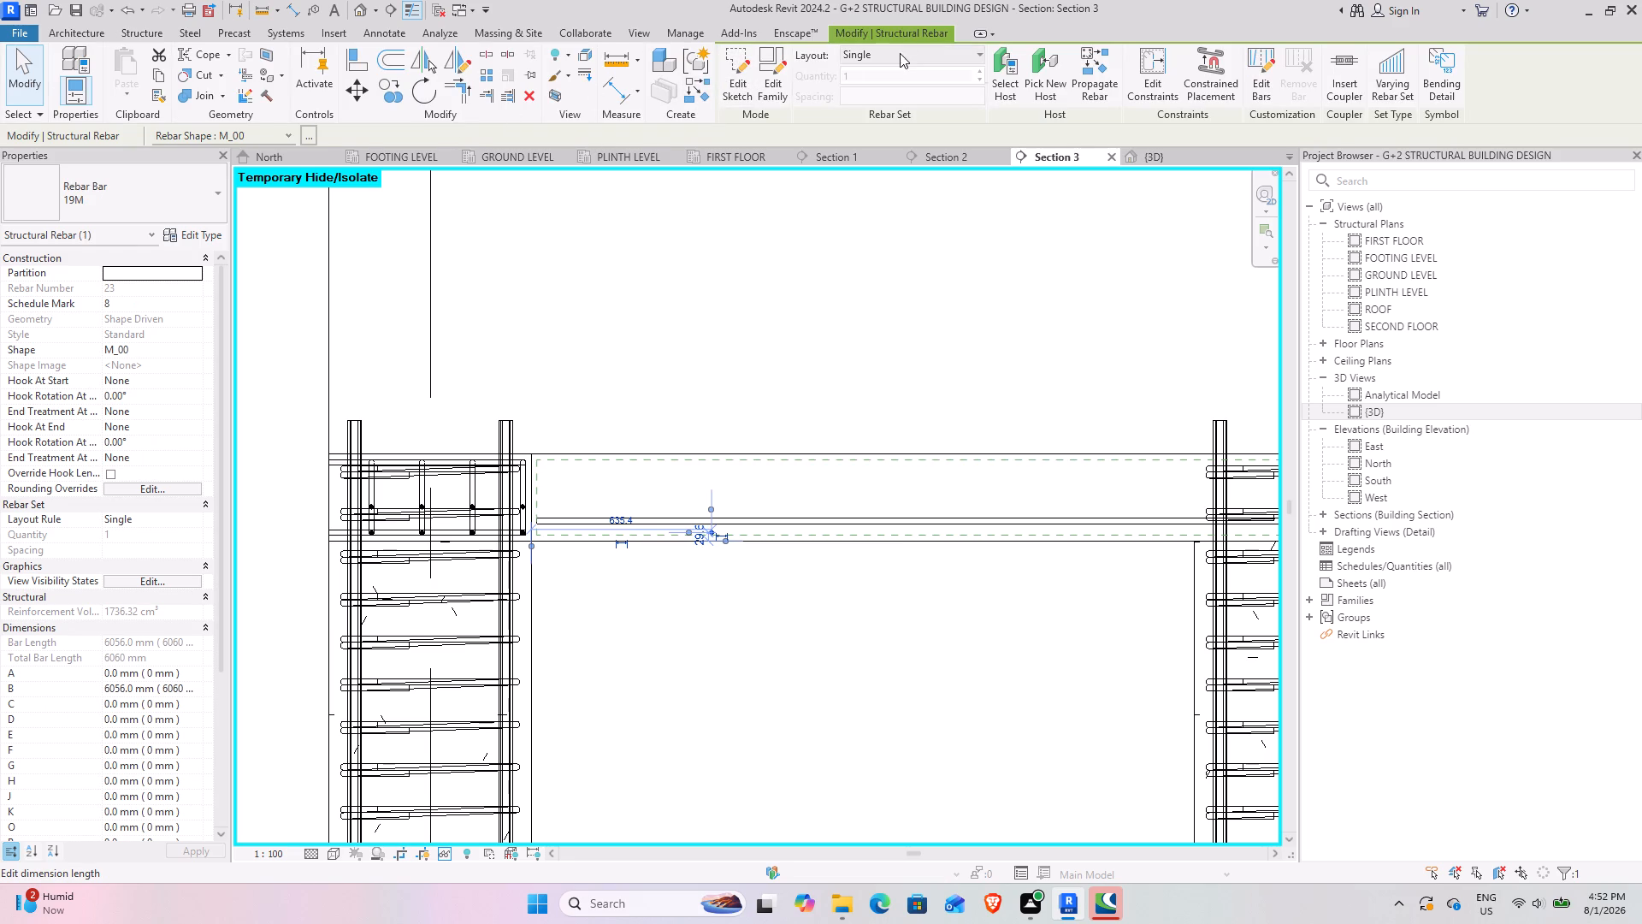
{"action": "left_click", "coordinate": [883, 115]}
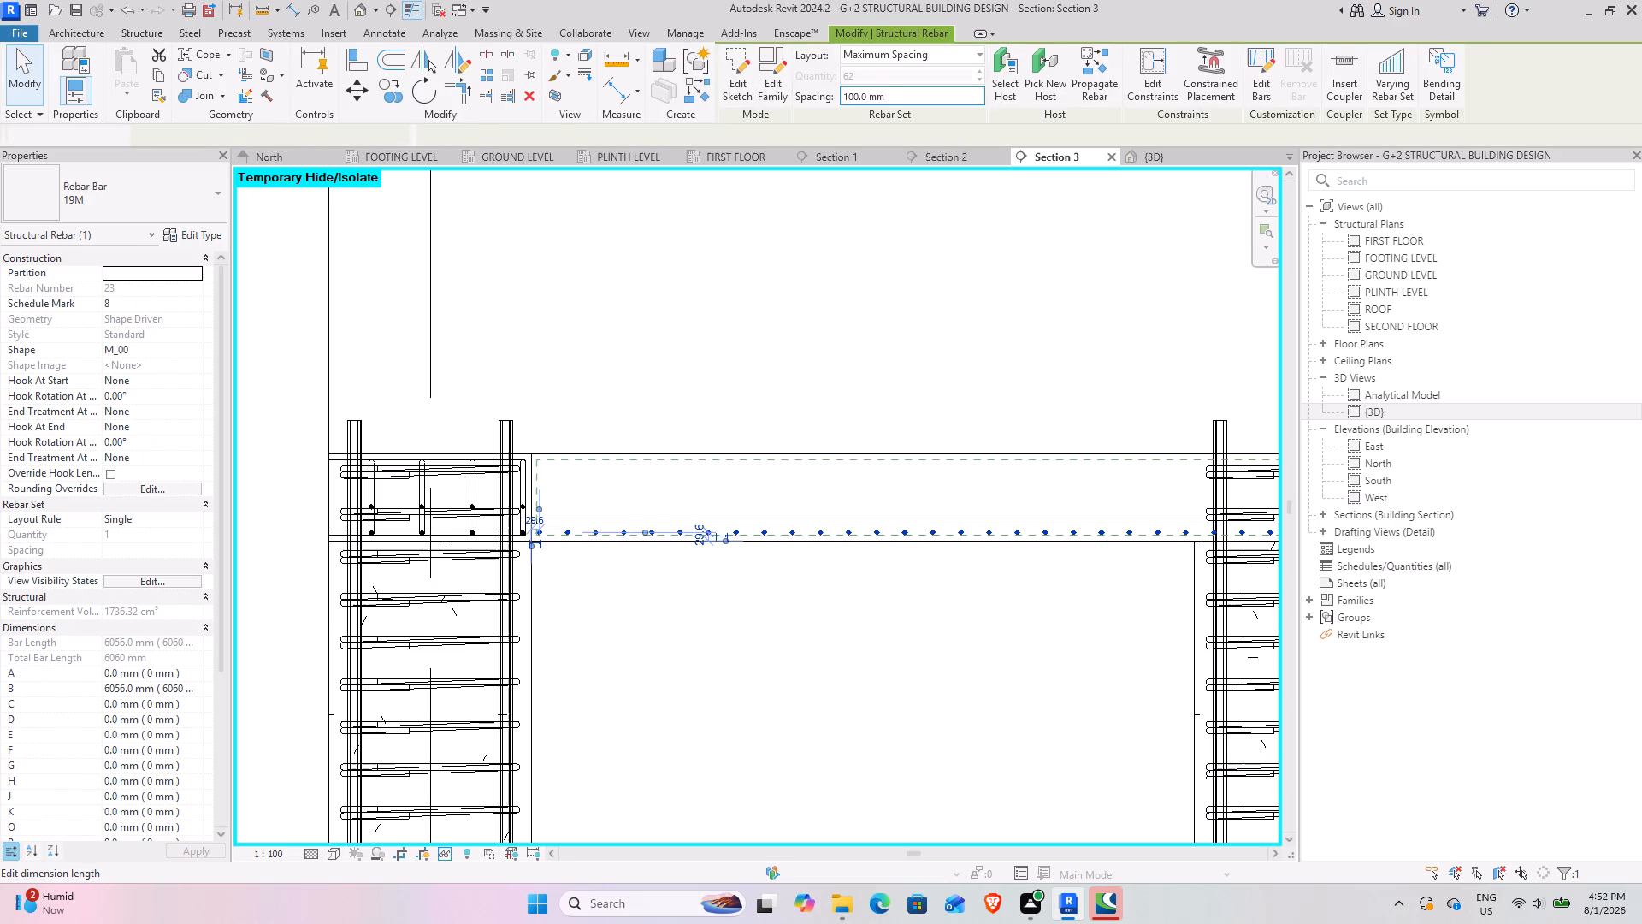
{"action": "left_click_drag", "start_coordinate": [920, 94], "coordinate": [745, 113]}
{"action": "type", "text": "180"}
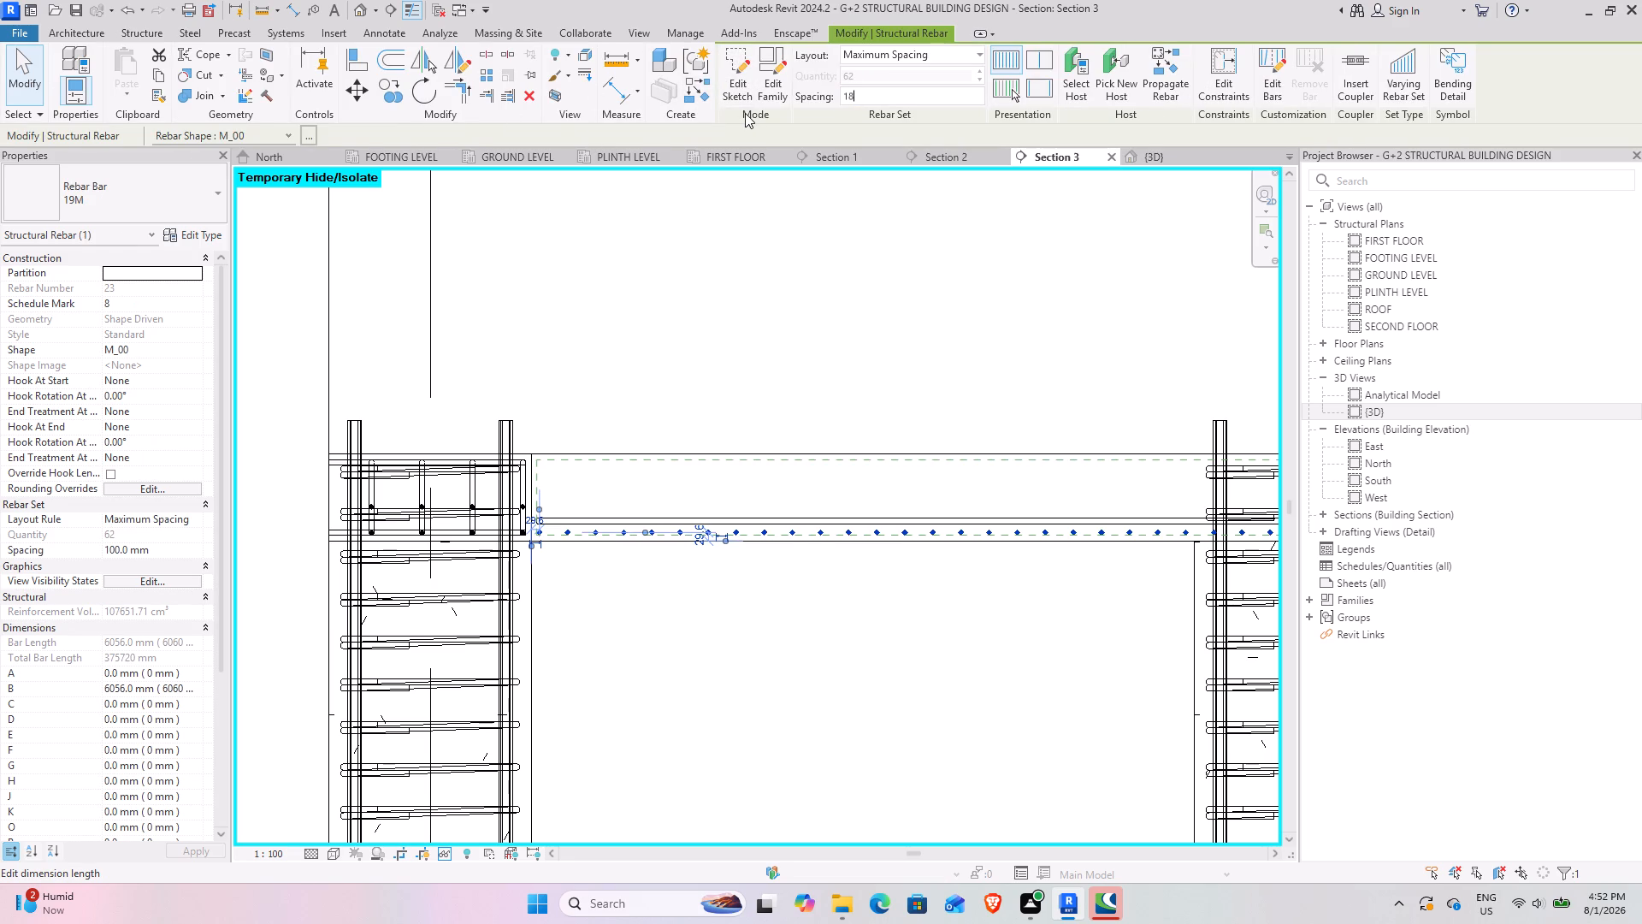
{"action": "key", "text": "Return"}
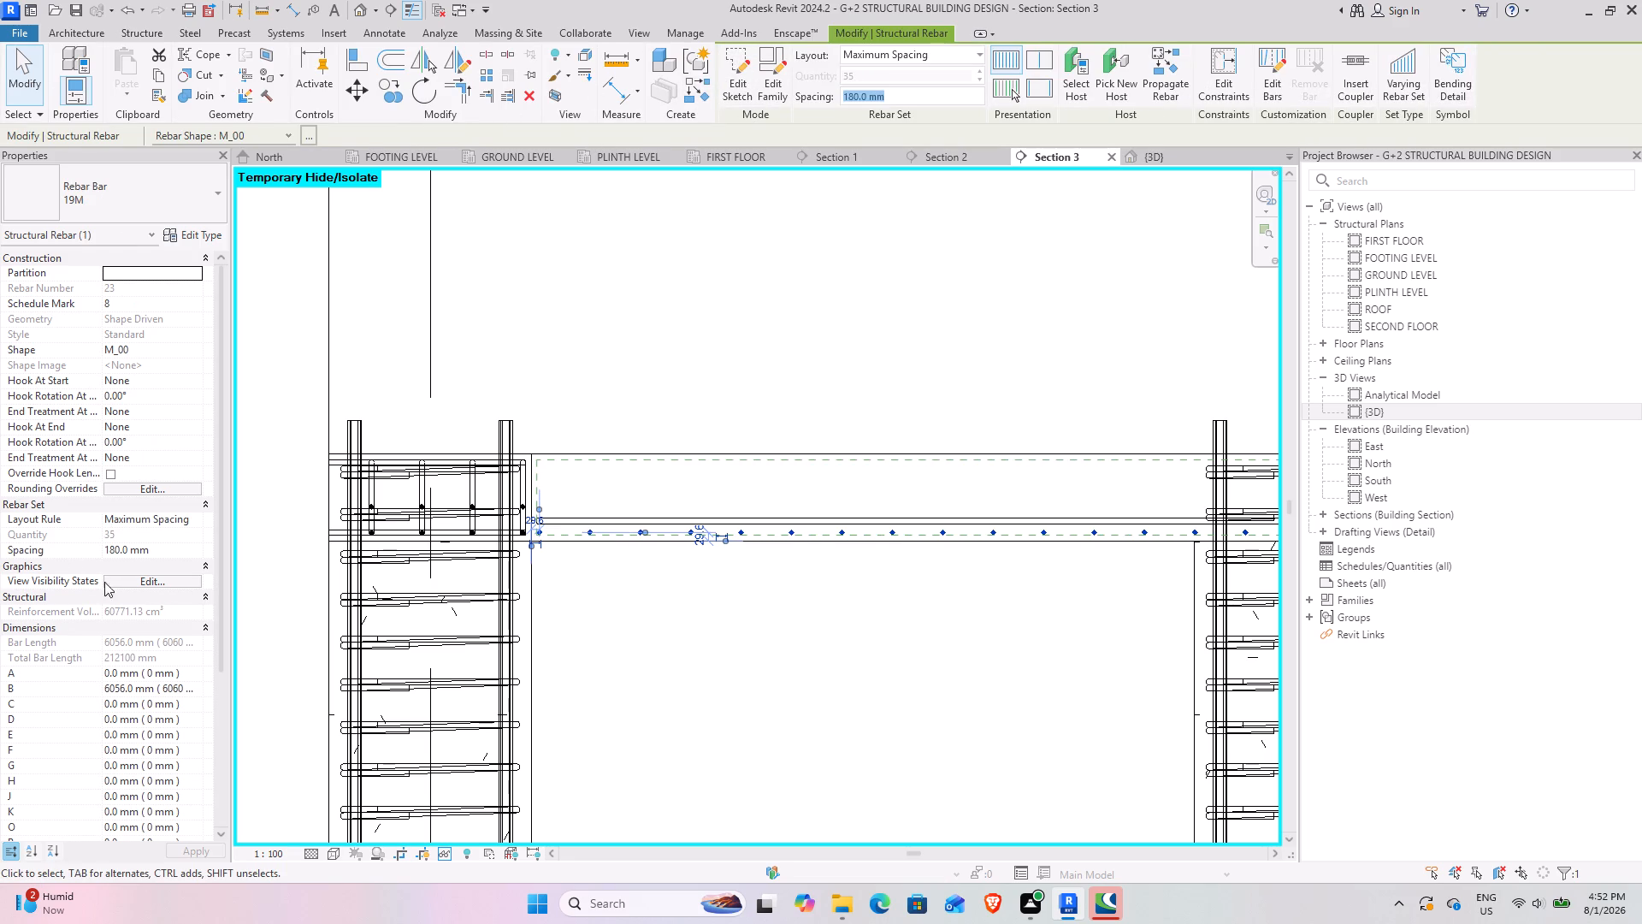
Make the bottom bar set unobscured in the {3D} view.
{"action": "left_click", "coordinate": [129, 583]}
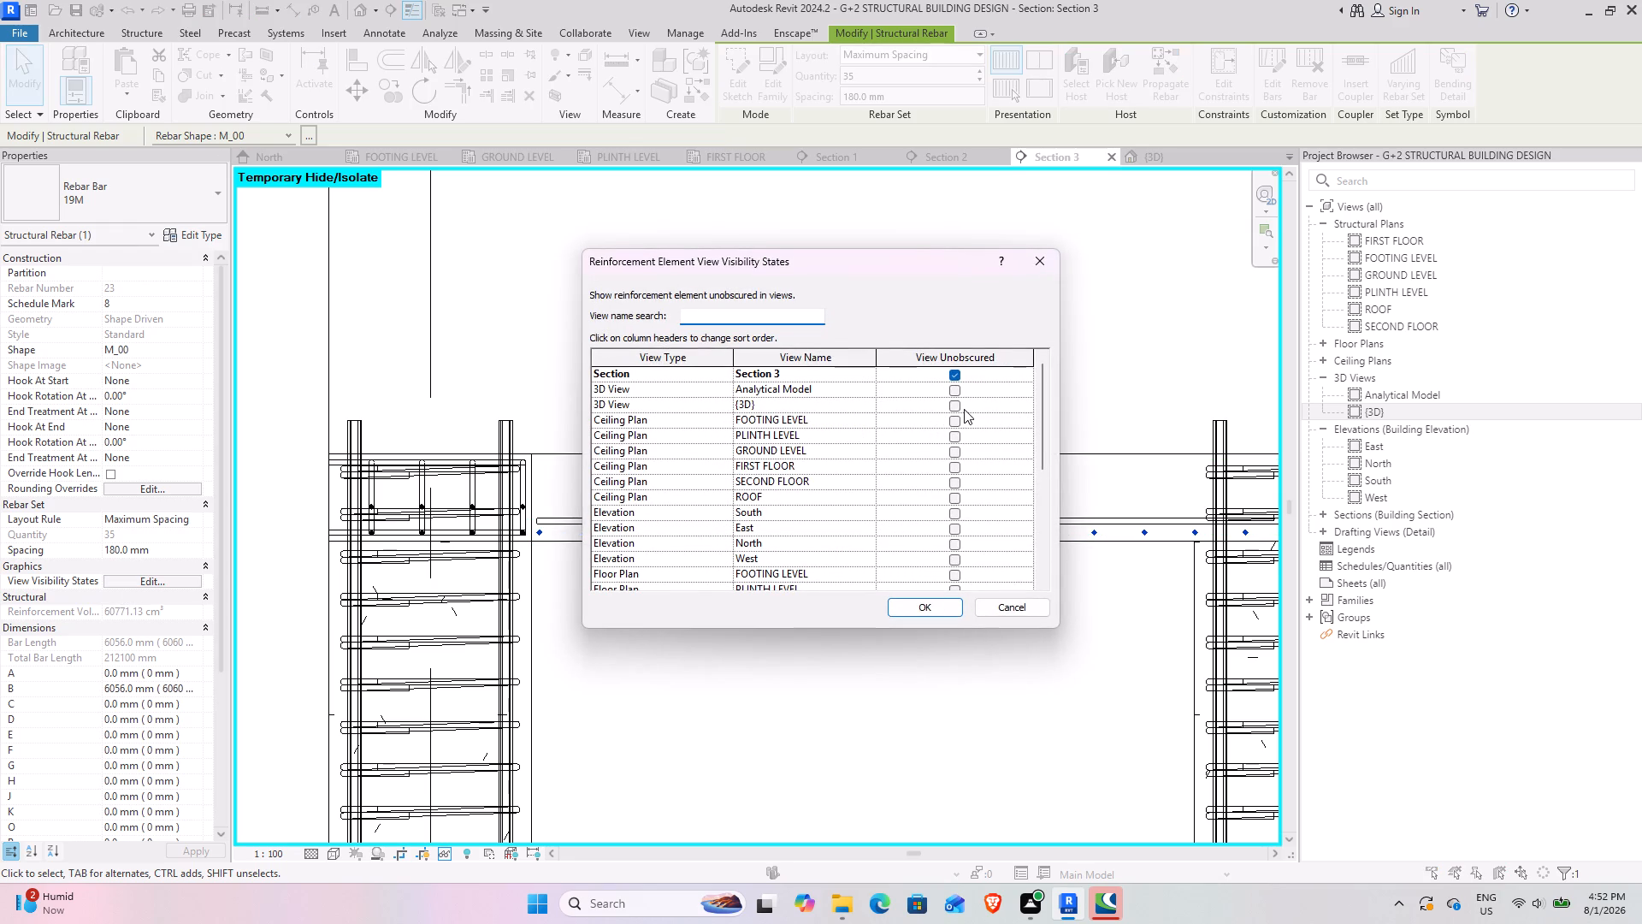
{"action": "left_click", "coordinate": [957, 401]}
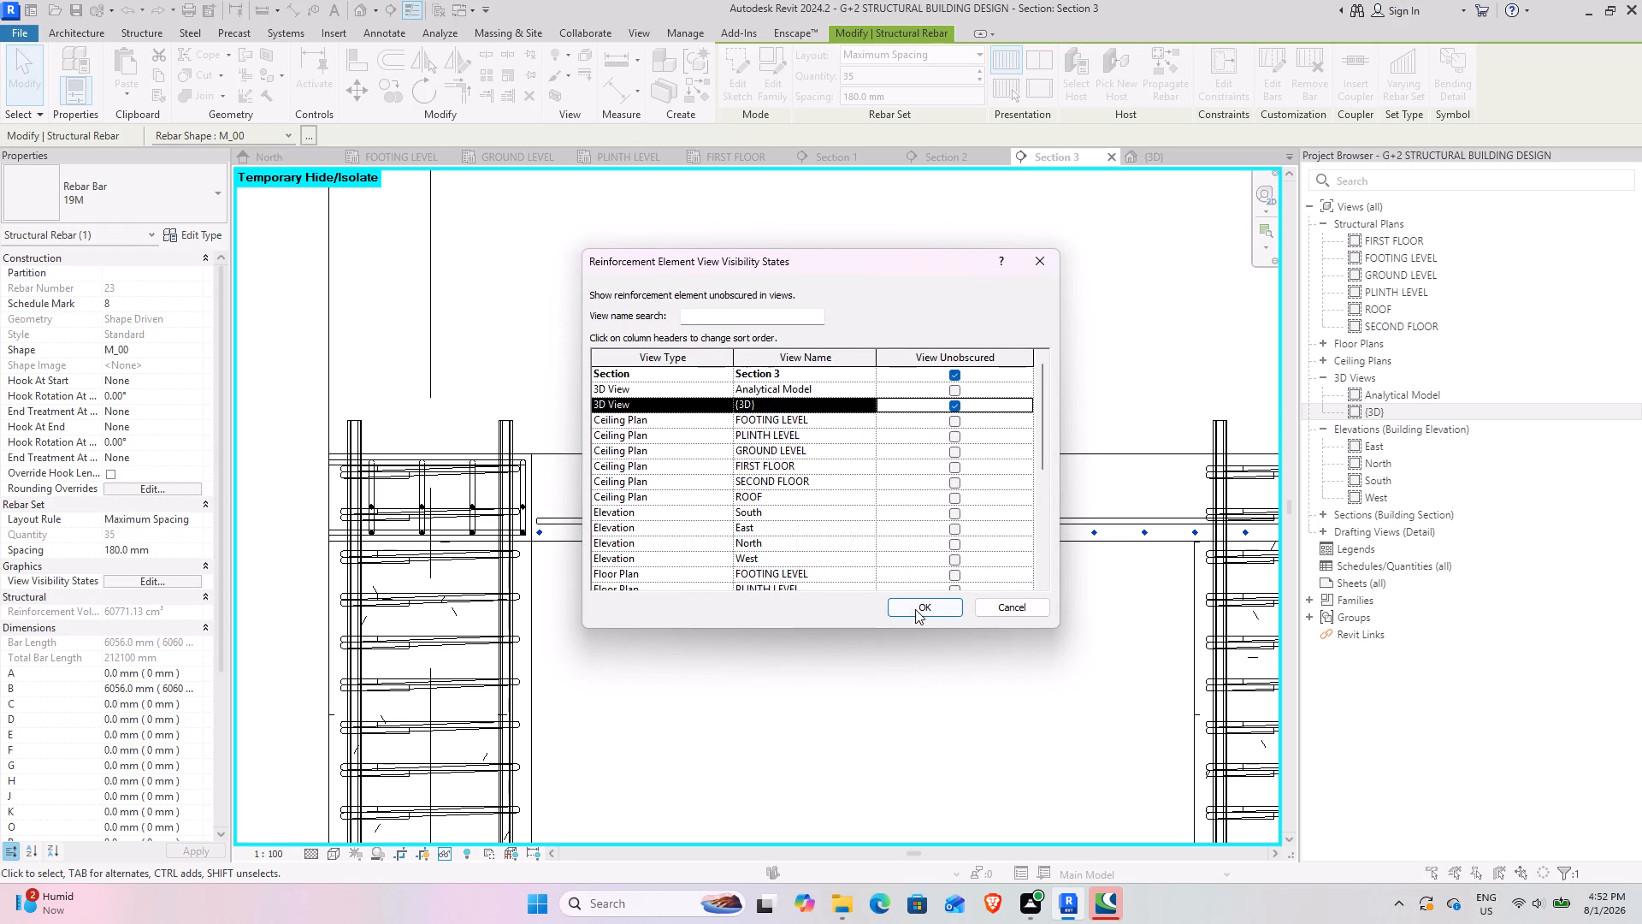
{"action": "left_click", "coordinate": [915, 609]}
In the parallel bar's sketch, draw a 2000 mm segment from the near top cover corner and a roughly 304 mm, 45° slope down to the bar.
{"action": "left_click", "coordinate": [1010, 518]}
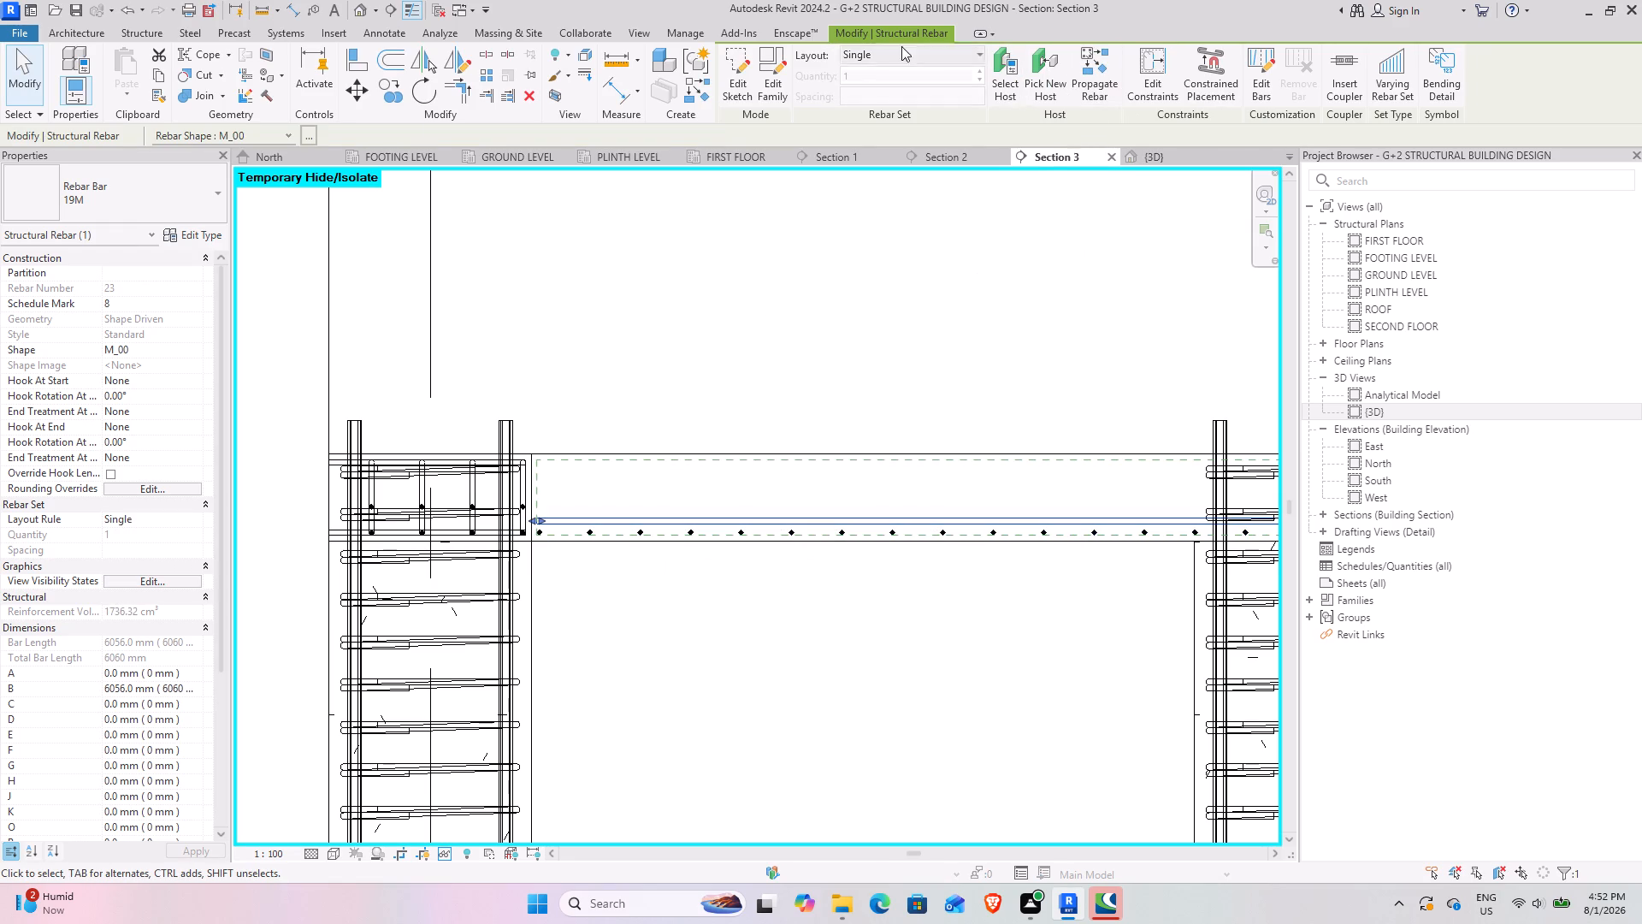
{"action": "left_click", "coordinate": [743, 78]}
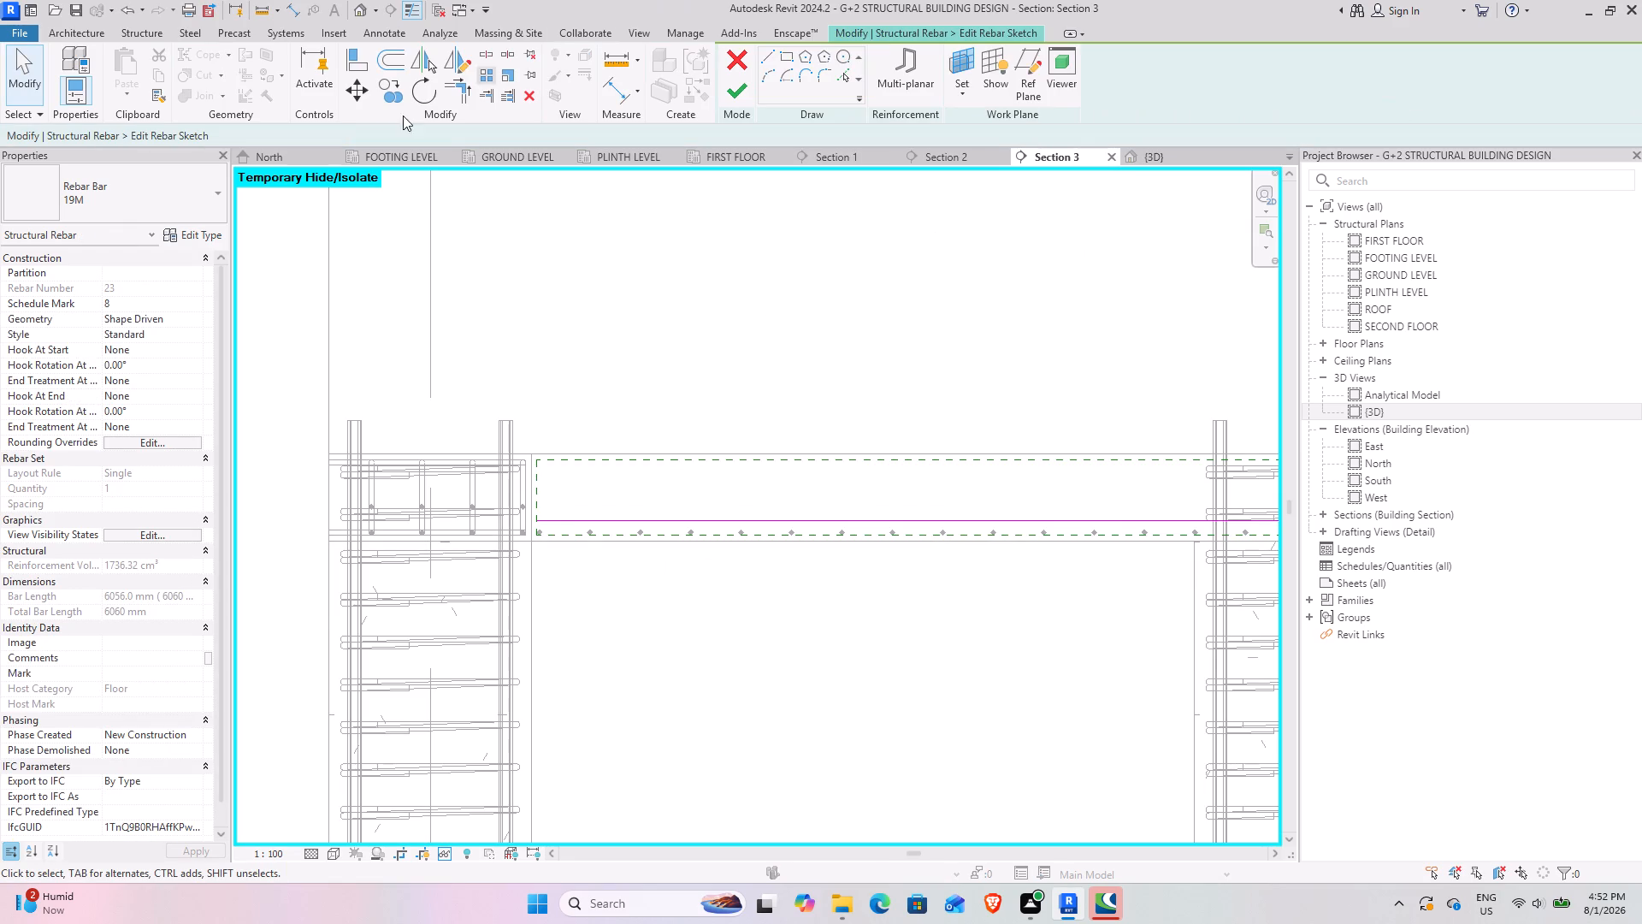
{"action": "left_click", "coordinate": [771, 55]}
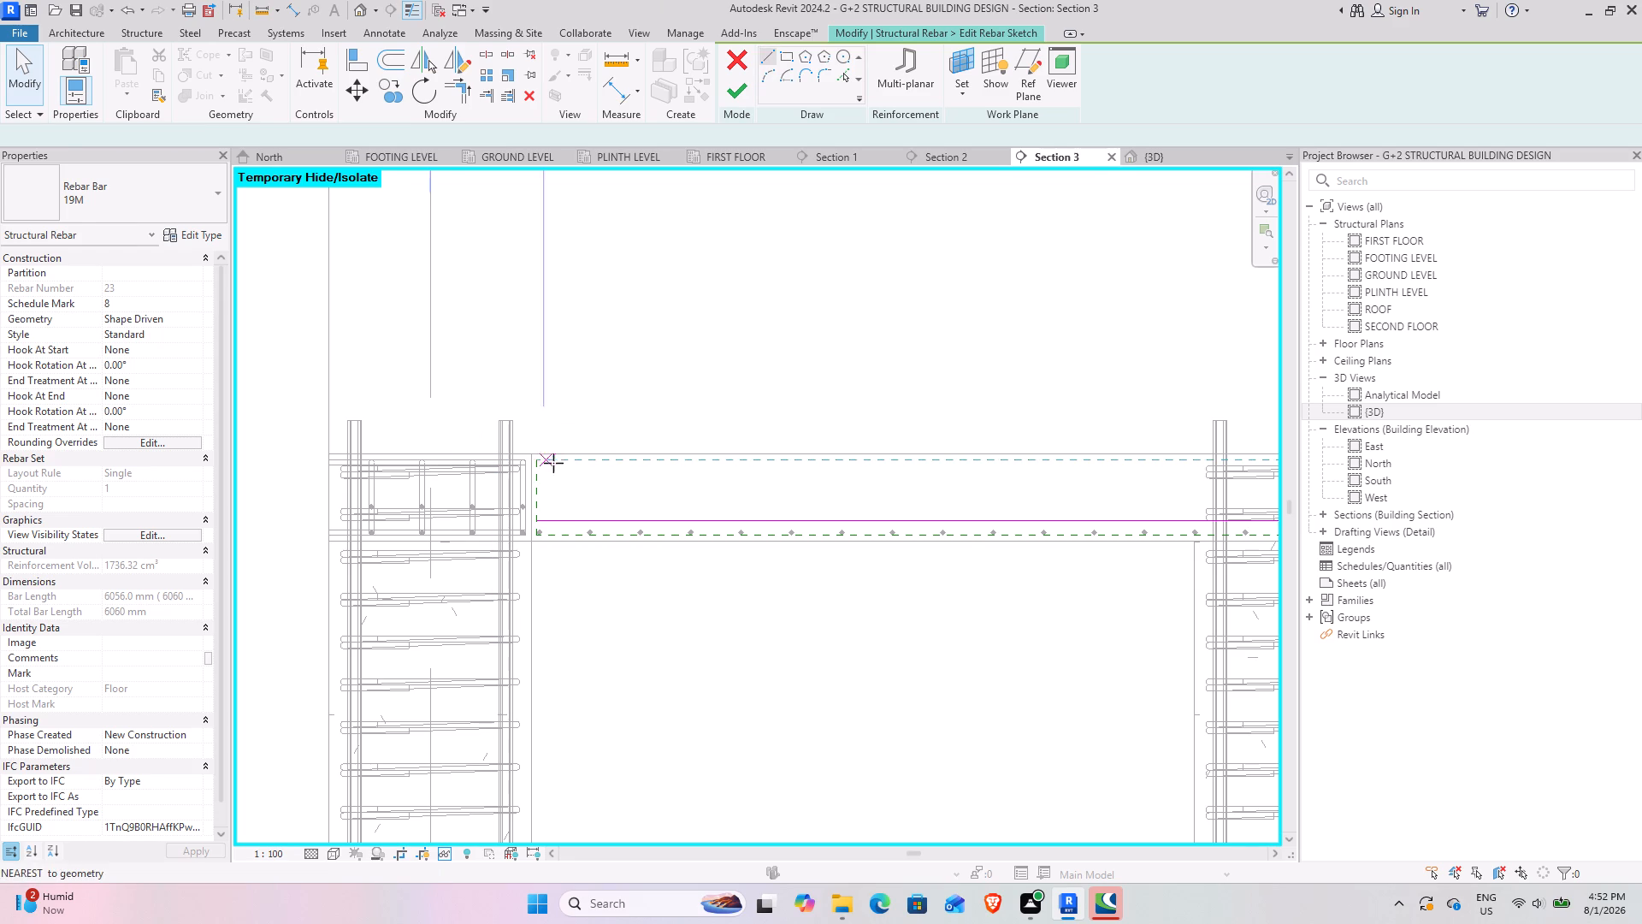
{"action": "left_click", "coordinate": [542, 465]}
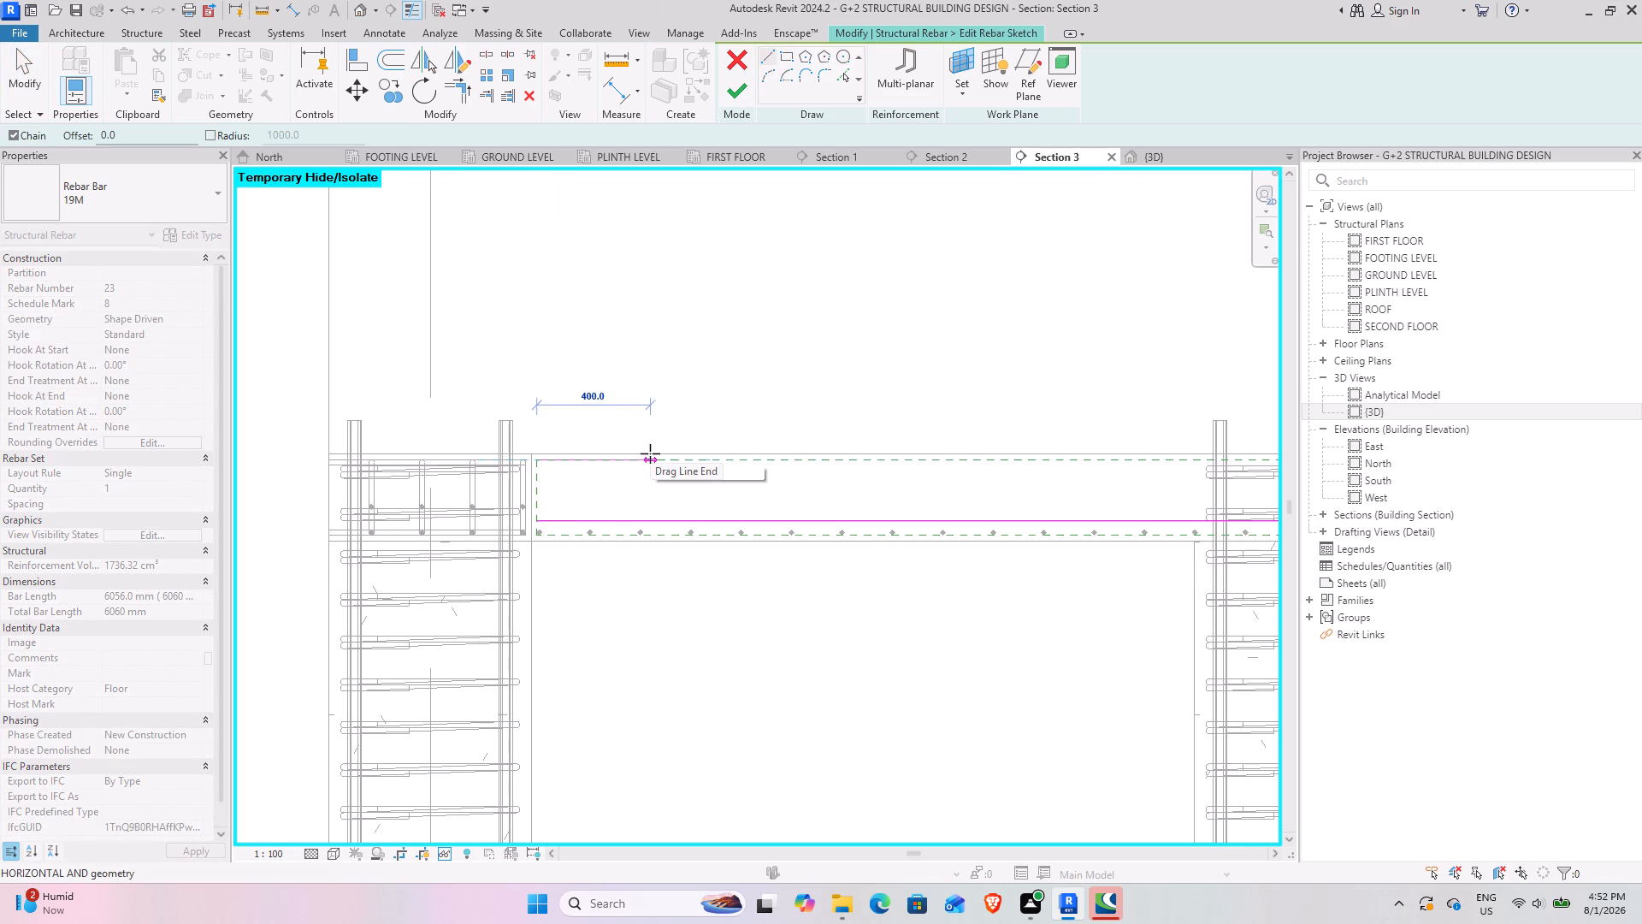
{"action": "type", "text": "2000"}
{"action": "key", "text": "Return"}
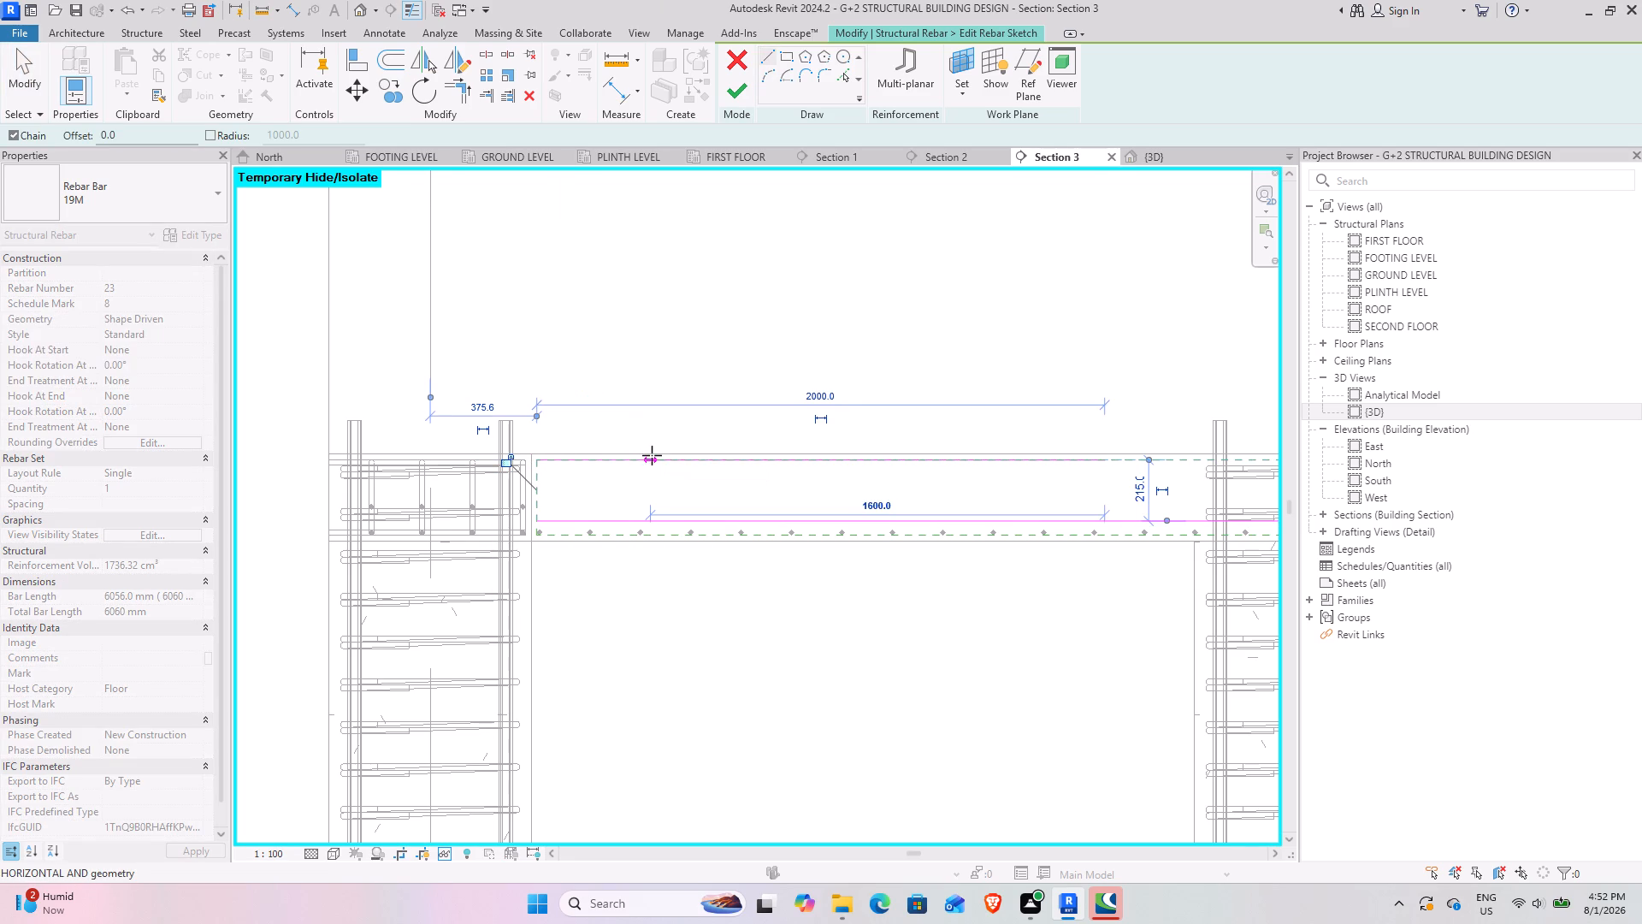
{"action": "left_click", "coordinate": [1155, 512]}
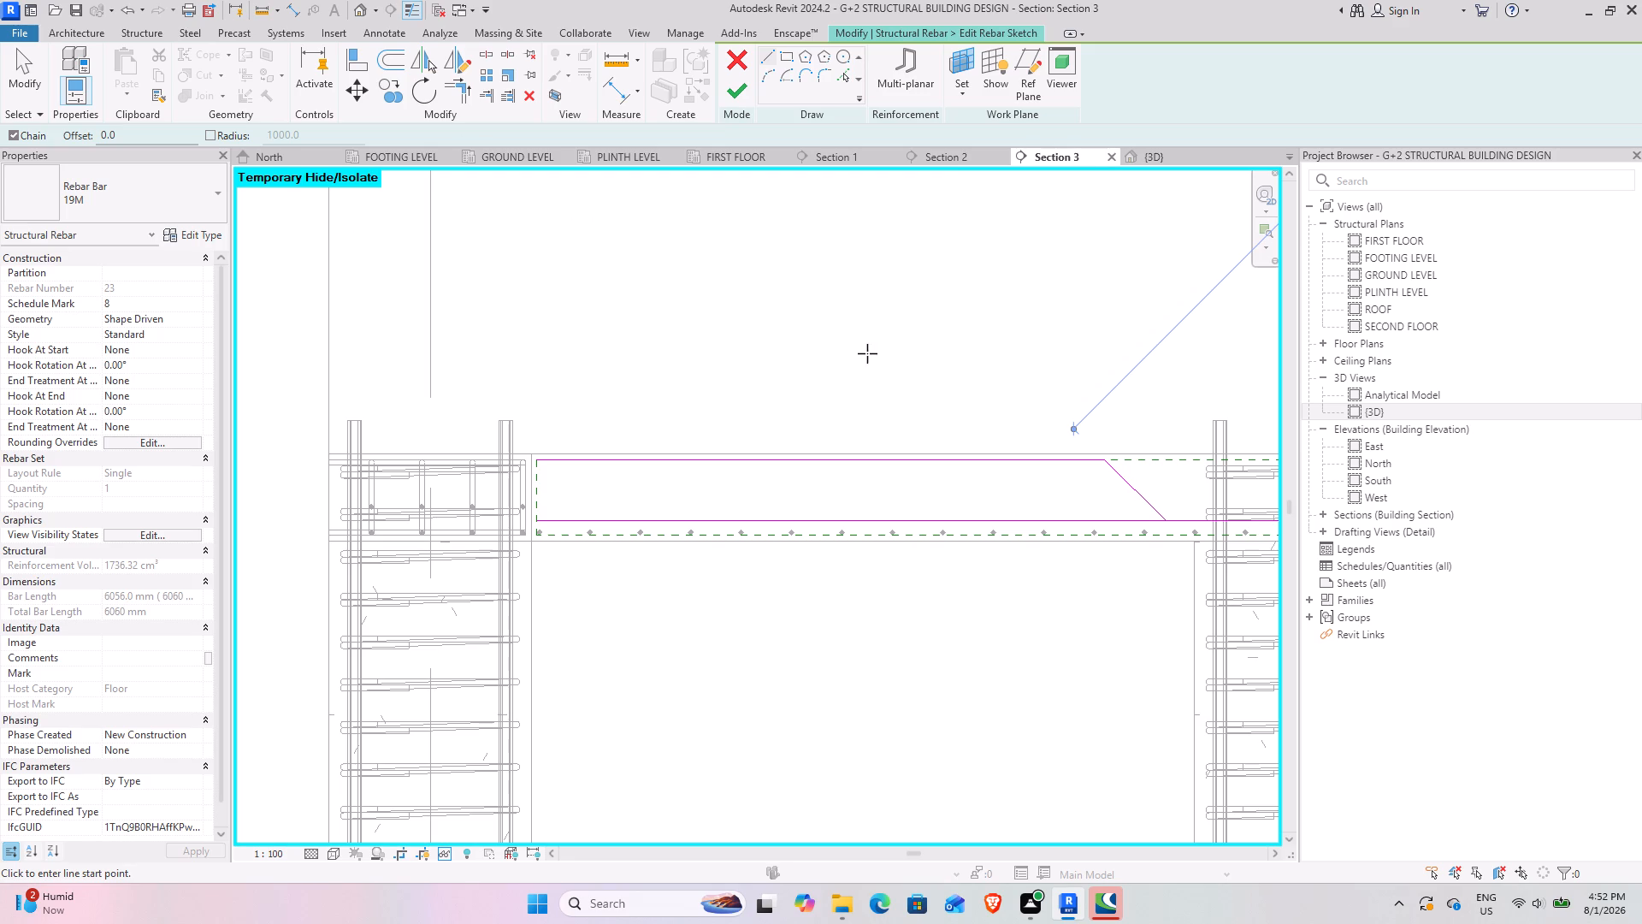
{"action": "scroll", "coordinate": [870, 349], "scroll_direction": "down", "scroll_amount": 4}
{"action": "middle_click_drag", "start_coordinate": [1014, 334], "coordinate": [291, 423]}
{"action": "left_click", "coordinate": [44, 75]}
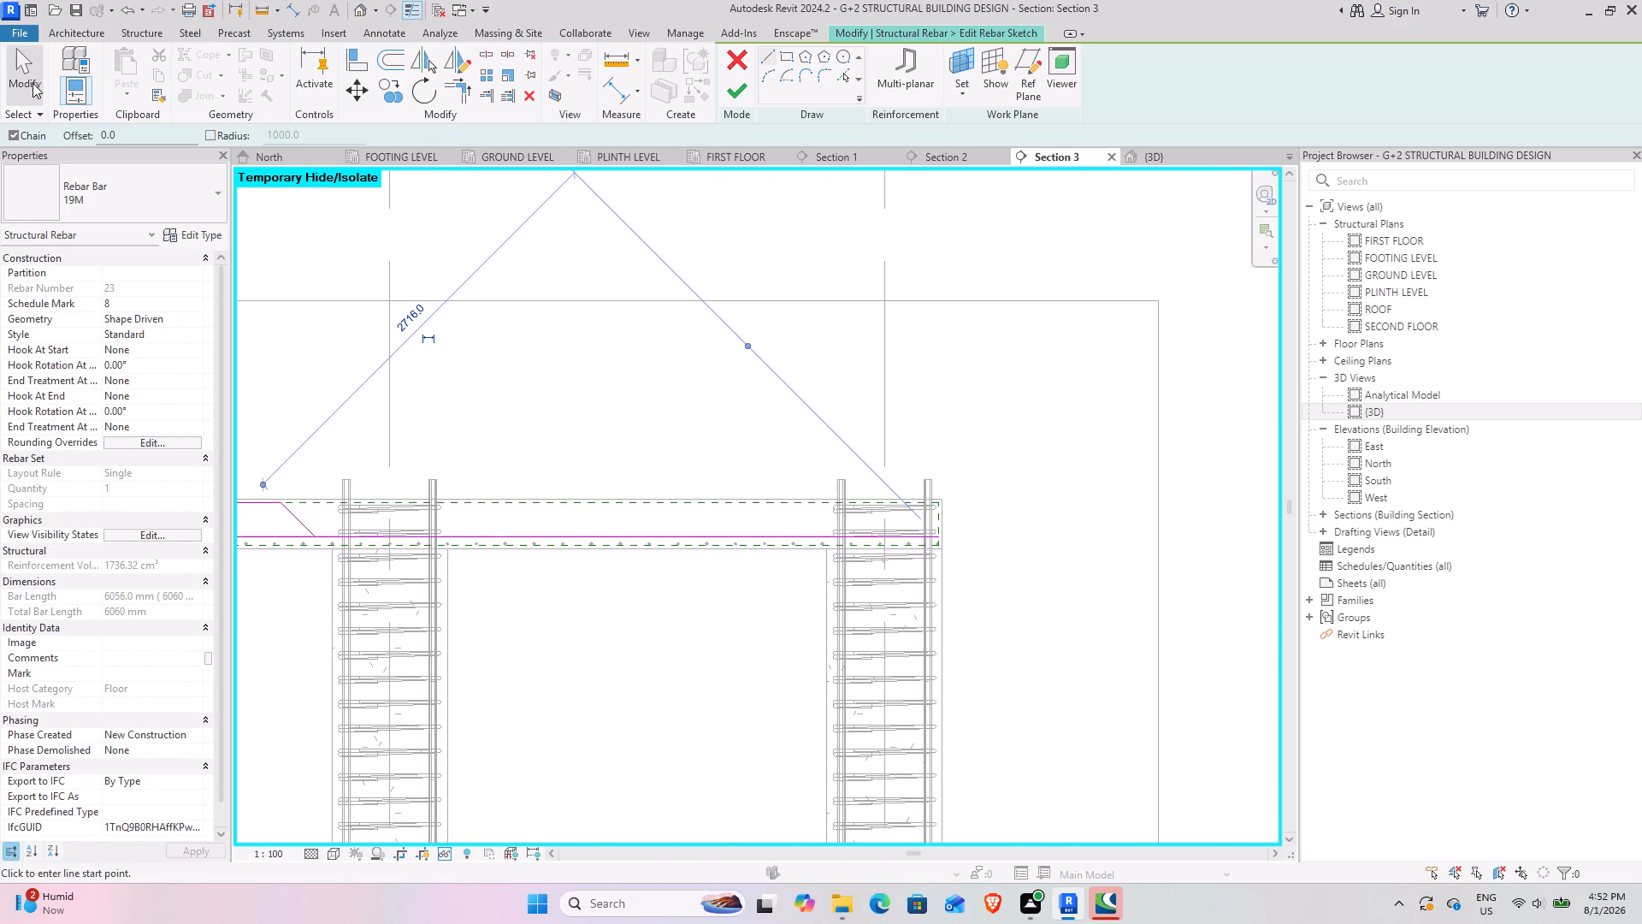
{"action": "left_click", "coordinate": [32, 83]}
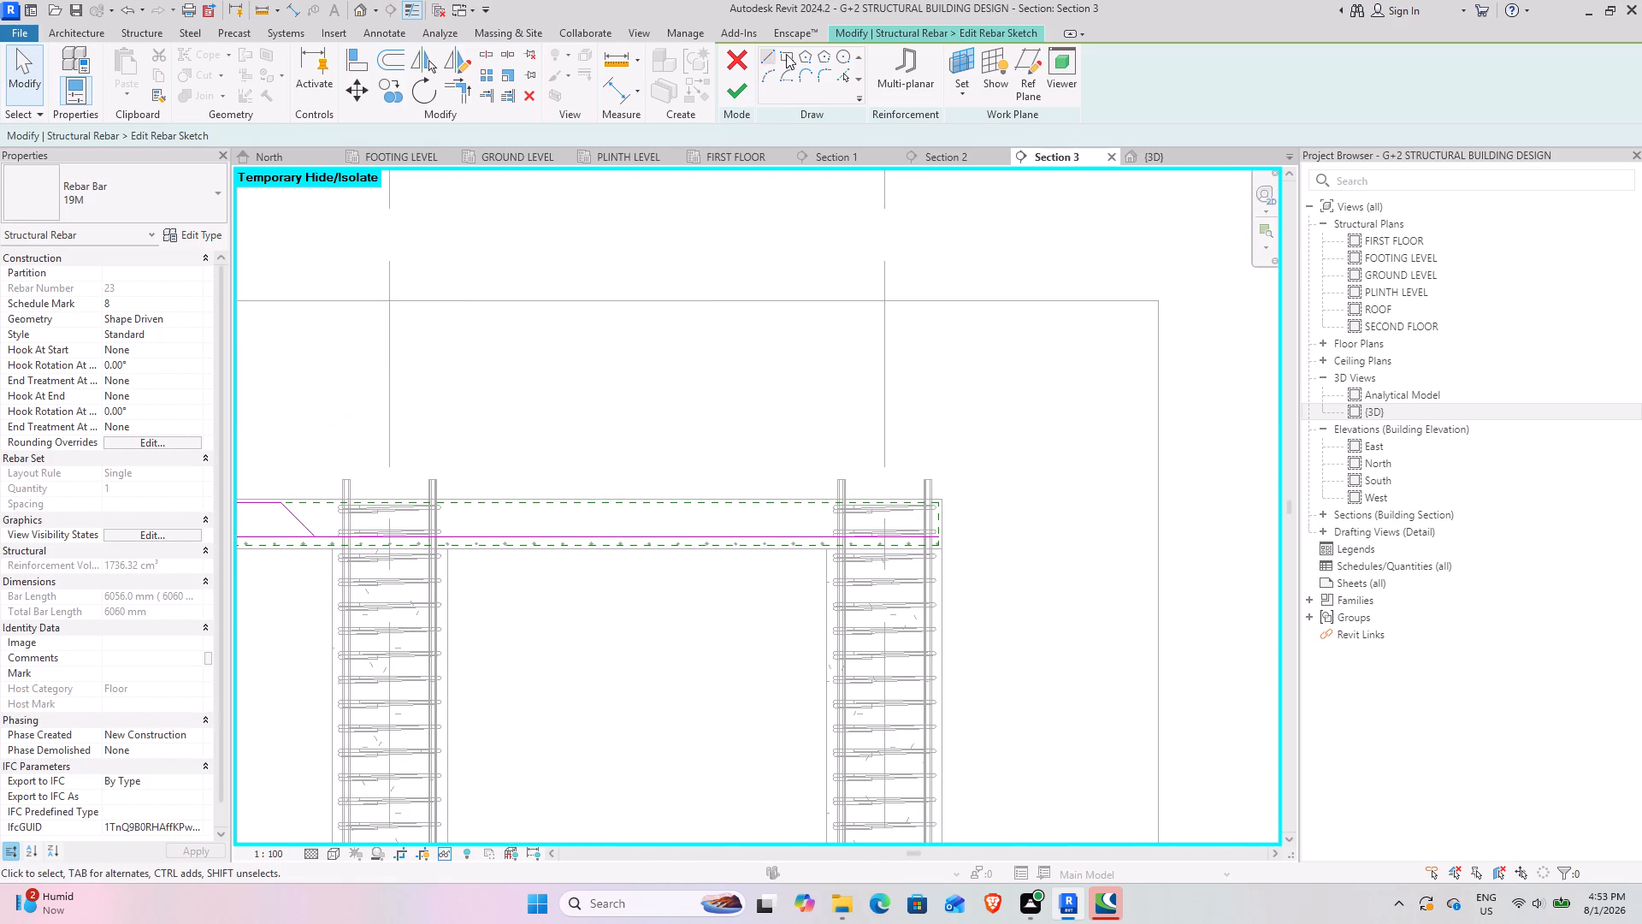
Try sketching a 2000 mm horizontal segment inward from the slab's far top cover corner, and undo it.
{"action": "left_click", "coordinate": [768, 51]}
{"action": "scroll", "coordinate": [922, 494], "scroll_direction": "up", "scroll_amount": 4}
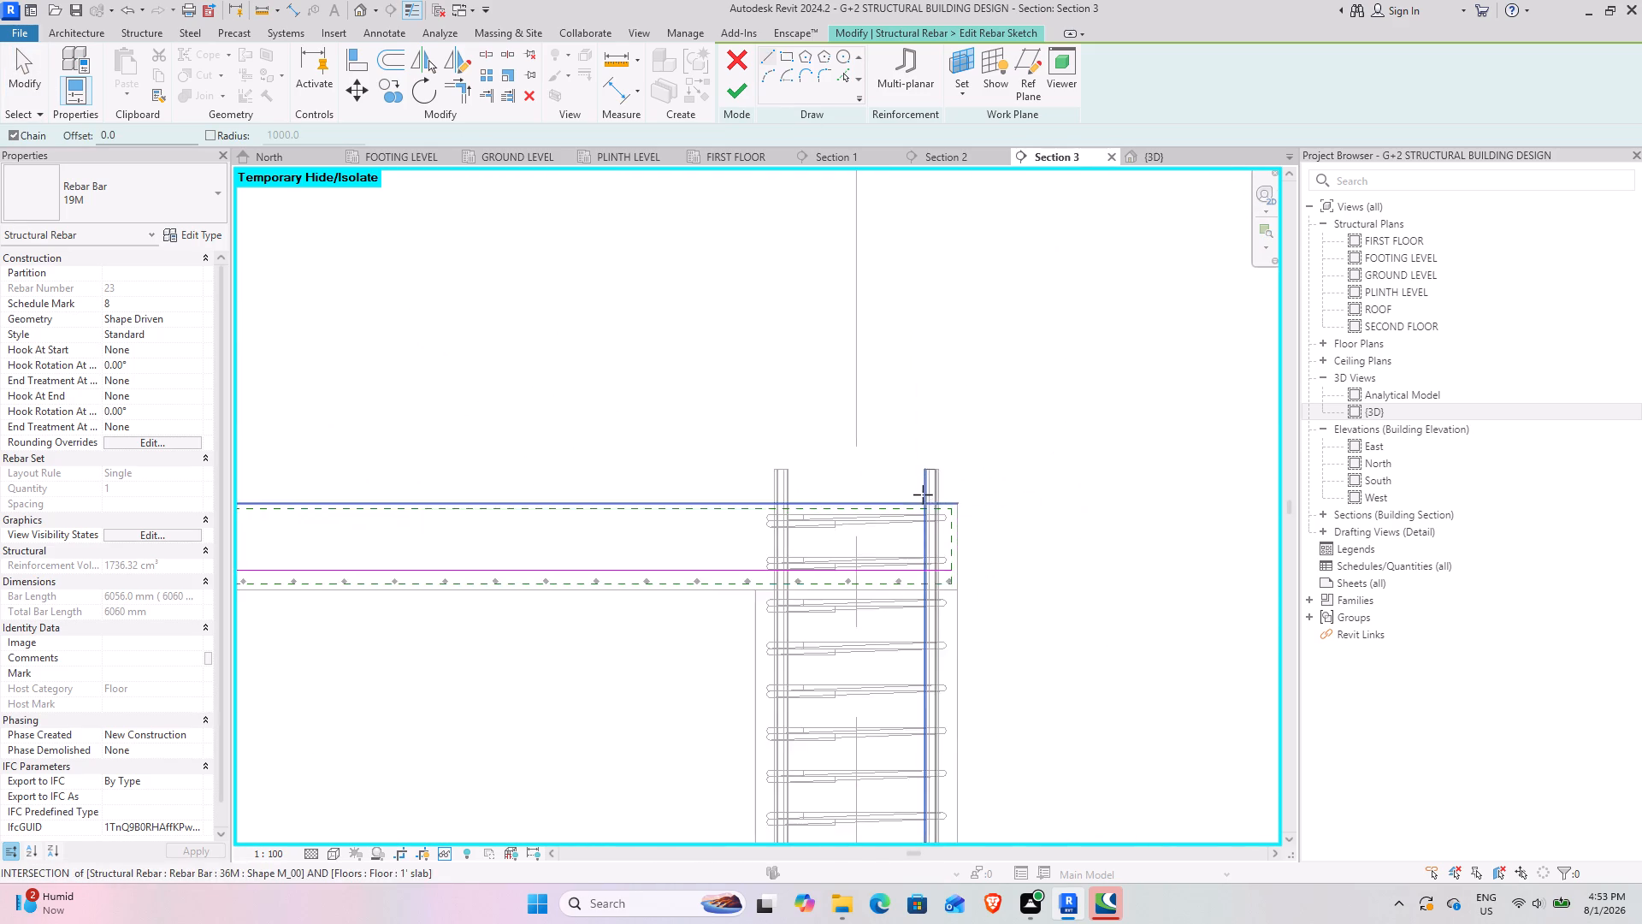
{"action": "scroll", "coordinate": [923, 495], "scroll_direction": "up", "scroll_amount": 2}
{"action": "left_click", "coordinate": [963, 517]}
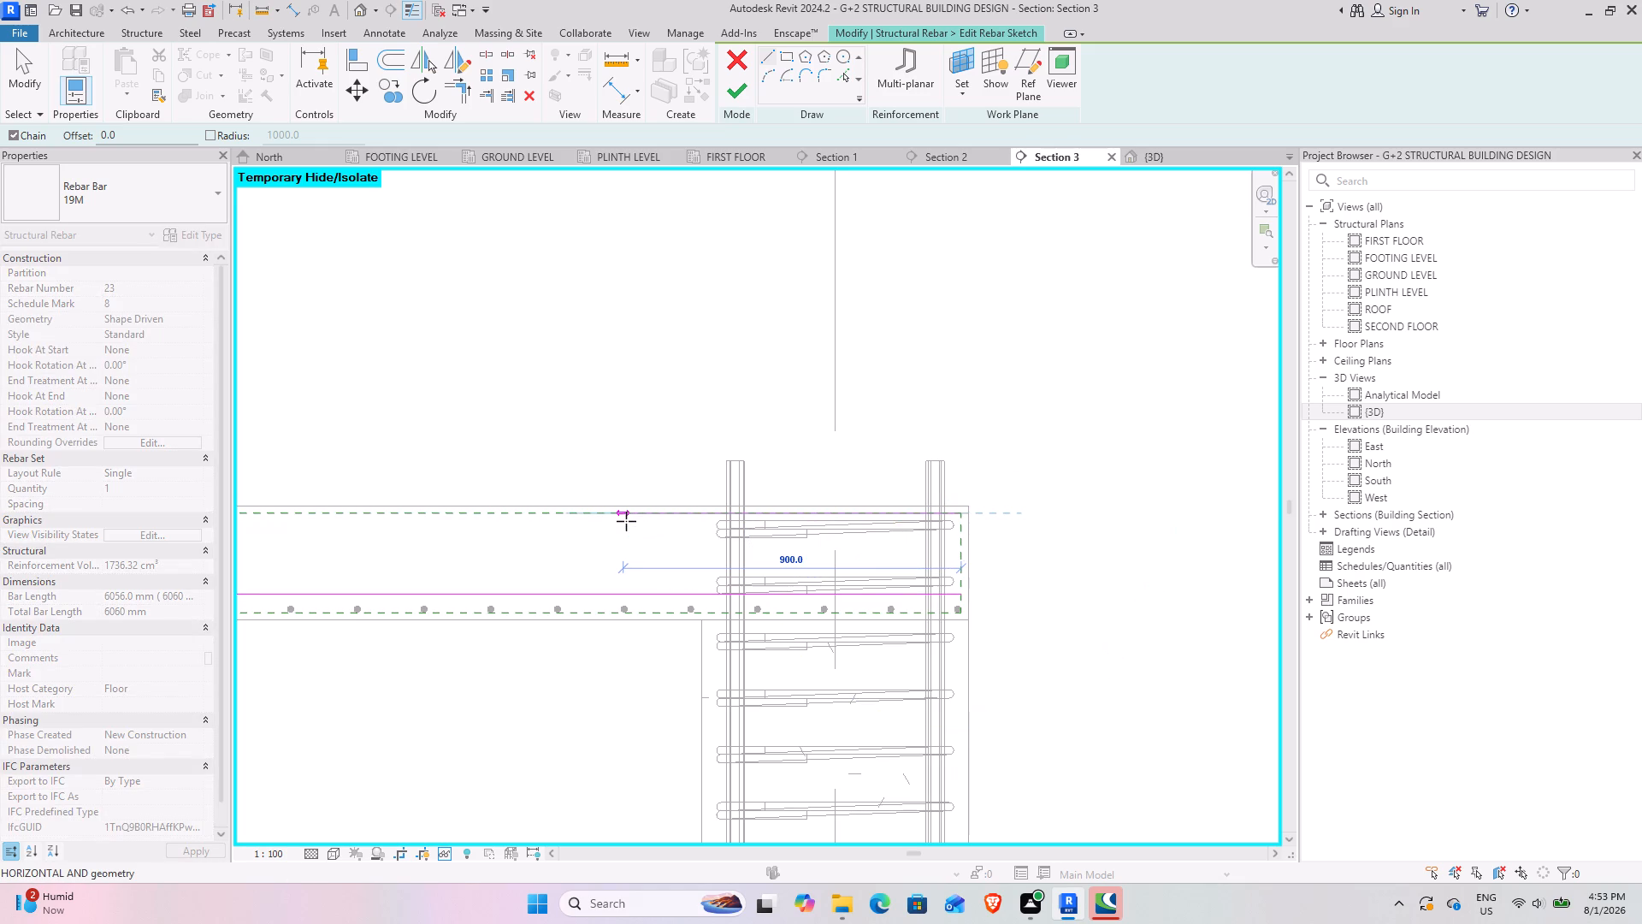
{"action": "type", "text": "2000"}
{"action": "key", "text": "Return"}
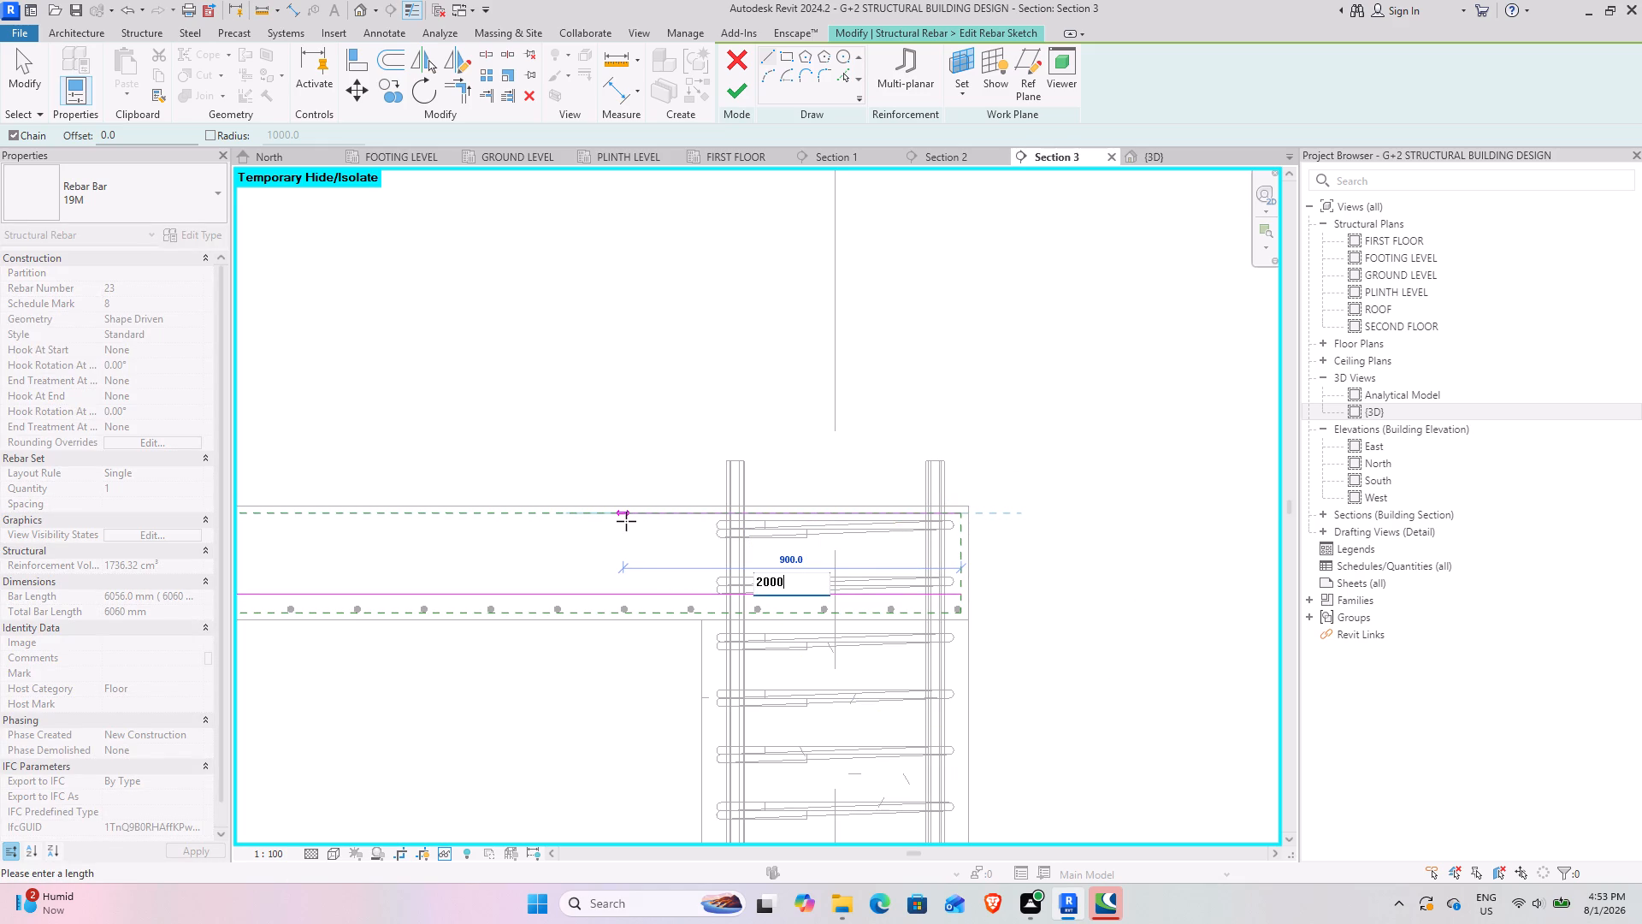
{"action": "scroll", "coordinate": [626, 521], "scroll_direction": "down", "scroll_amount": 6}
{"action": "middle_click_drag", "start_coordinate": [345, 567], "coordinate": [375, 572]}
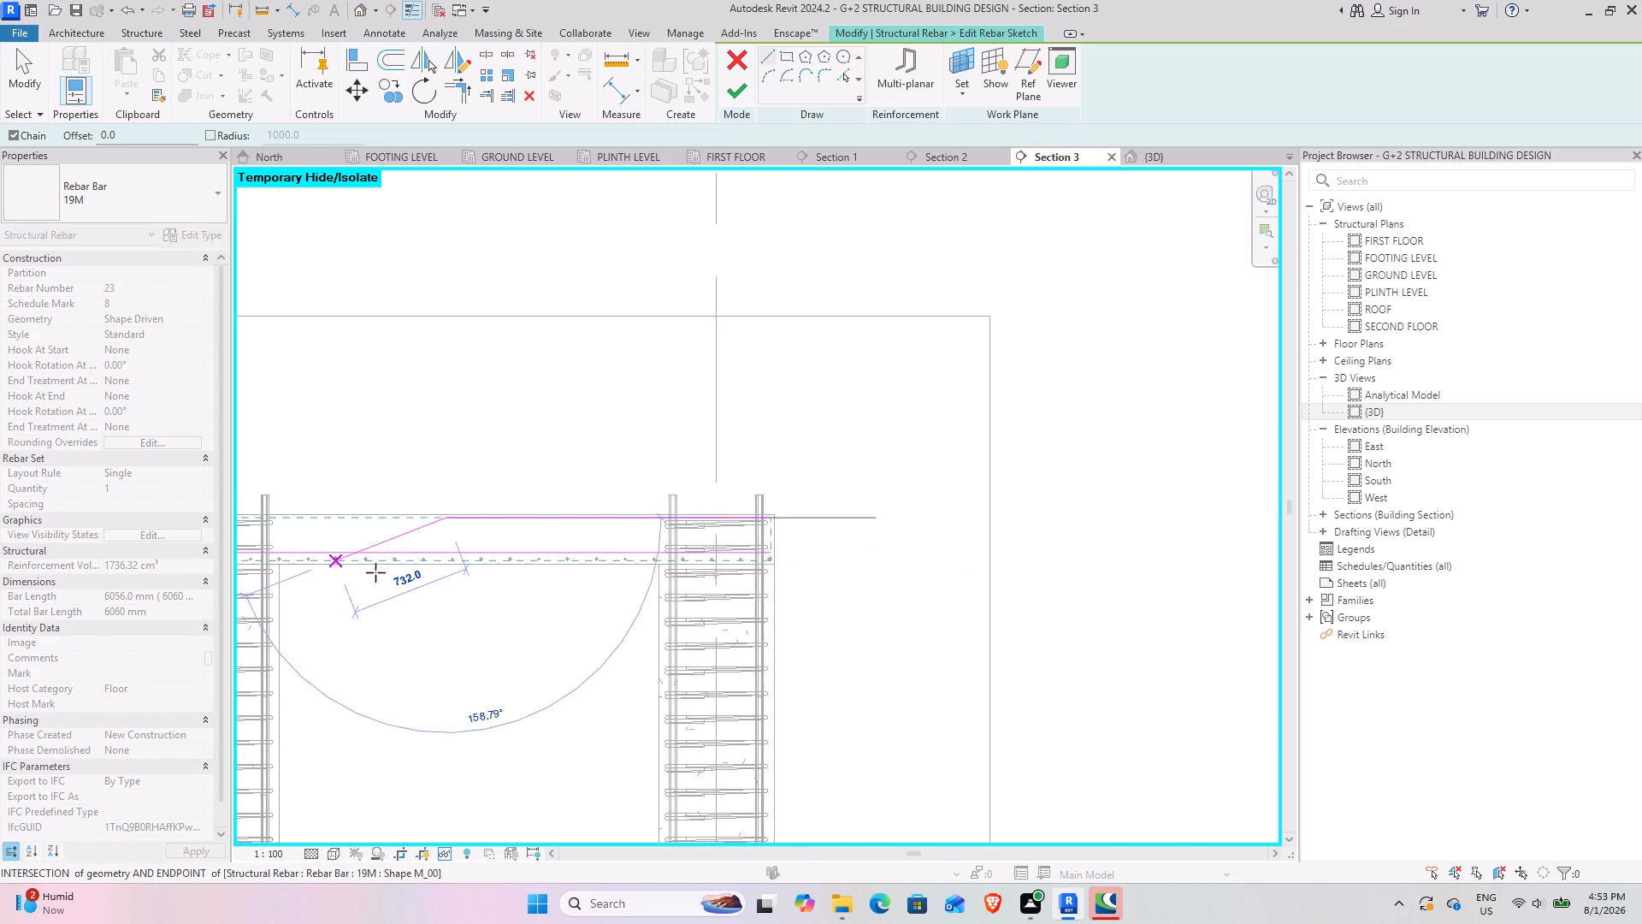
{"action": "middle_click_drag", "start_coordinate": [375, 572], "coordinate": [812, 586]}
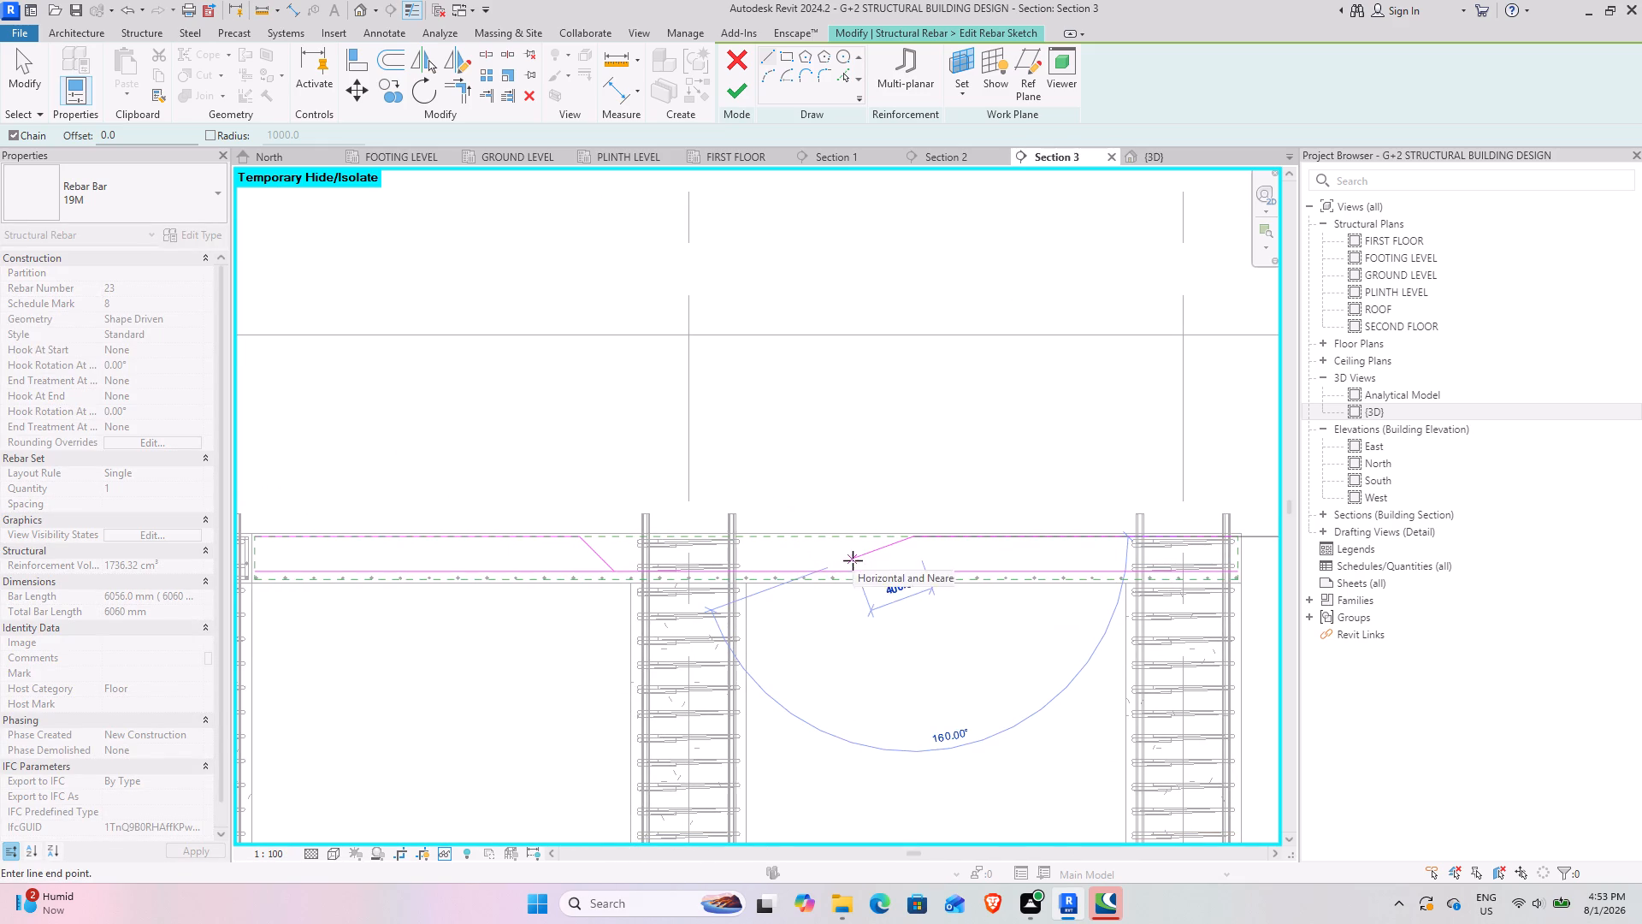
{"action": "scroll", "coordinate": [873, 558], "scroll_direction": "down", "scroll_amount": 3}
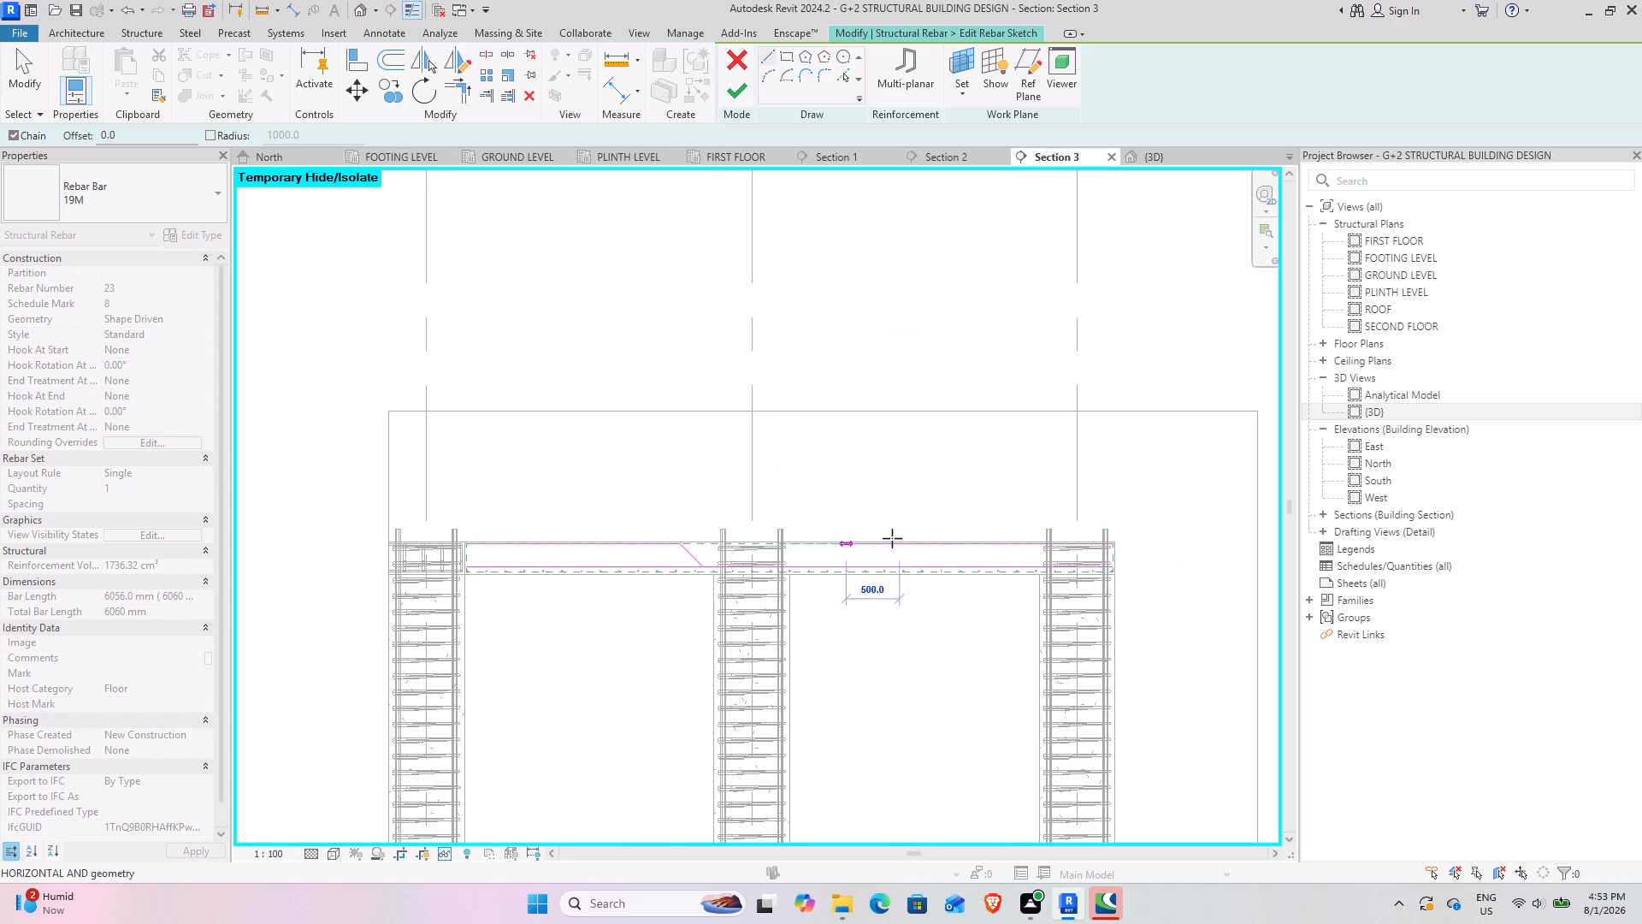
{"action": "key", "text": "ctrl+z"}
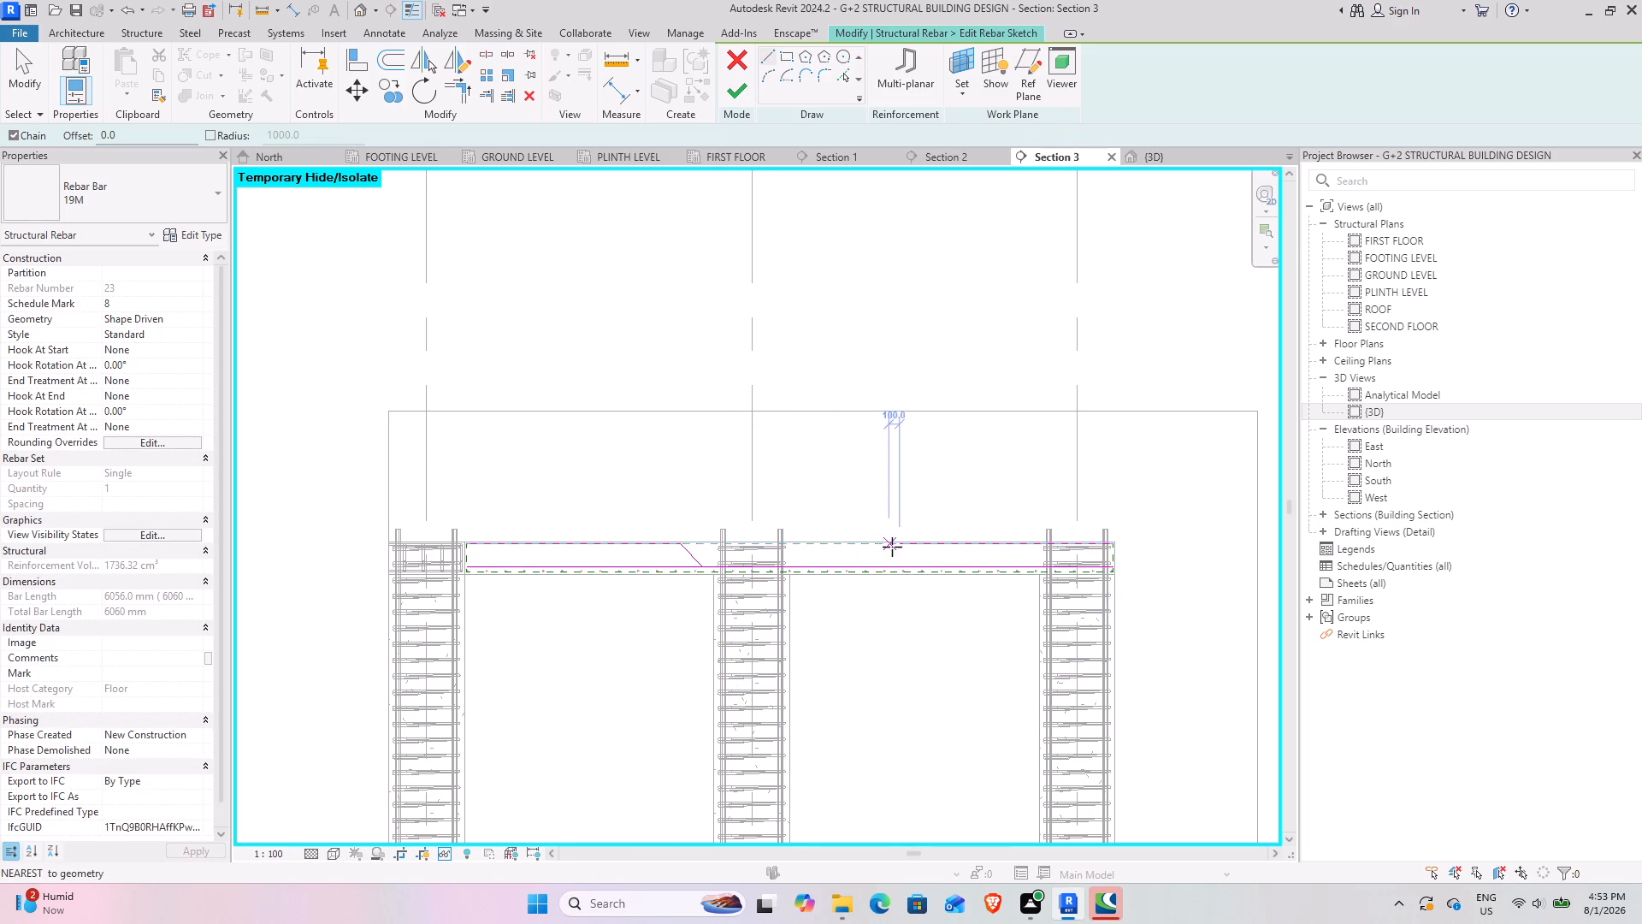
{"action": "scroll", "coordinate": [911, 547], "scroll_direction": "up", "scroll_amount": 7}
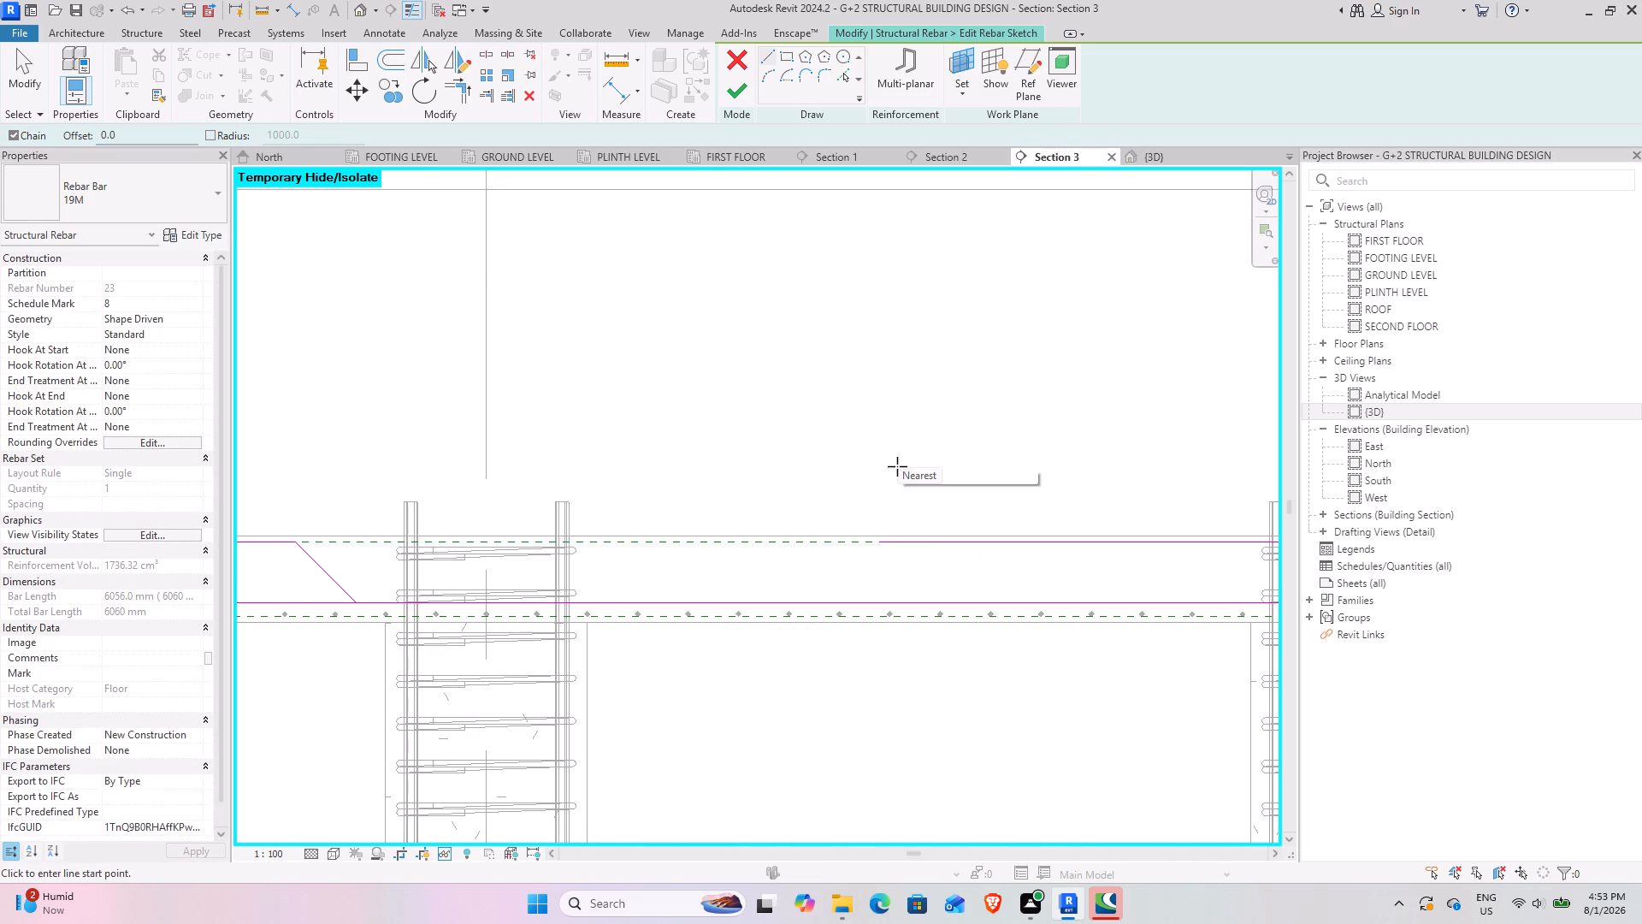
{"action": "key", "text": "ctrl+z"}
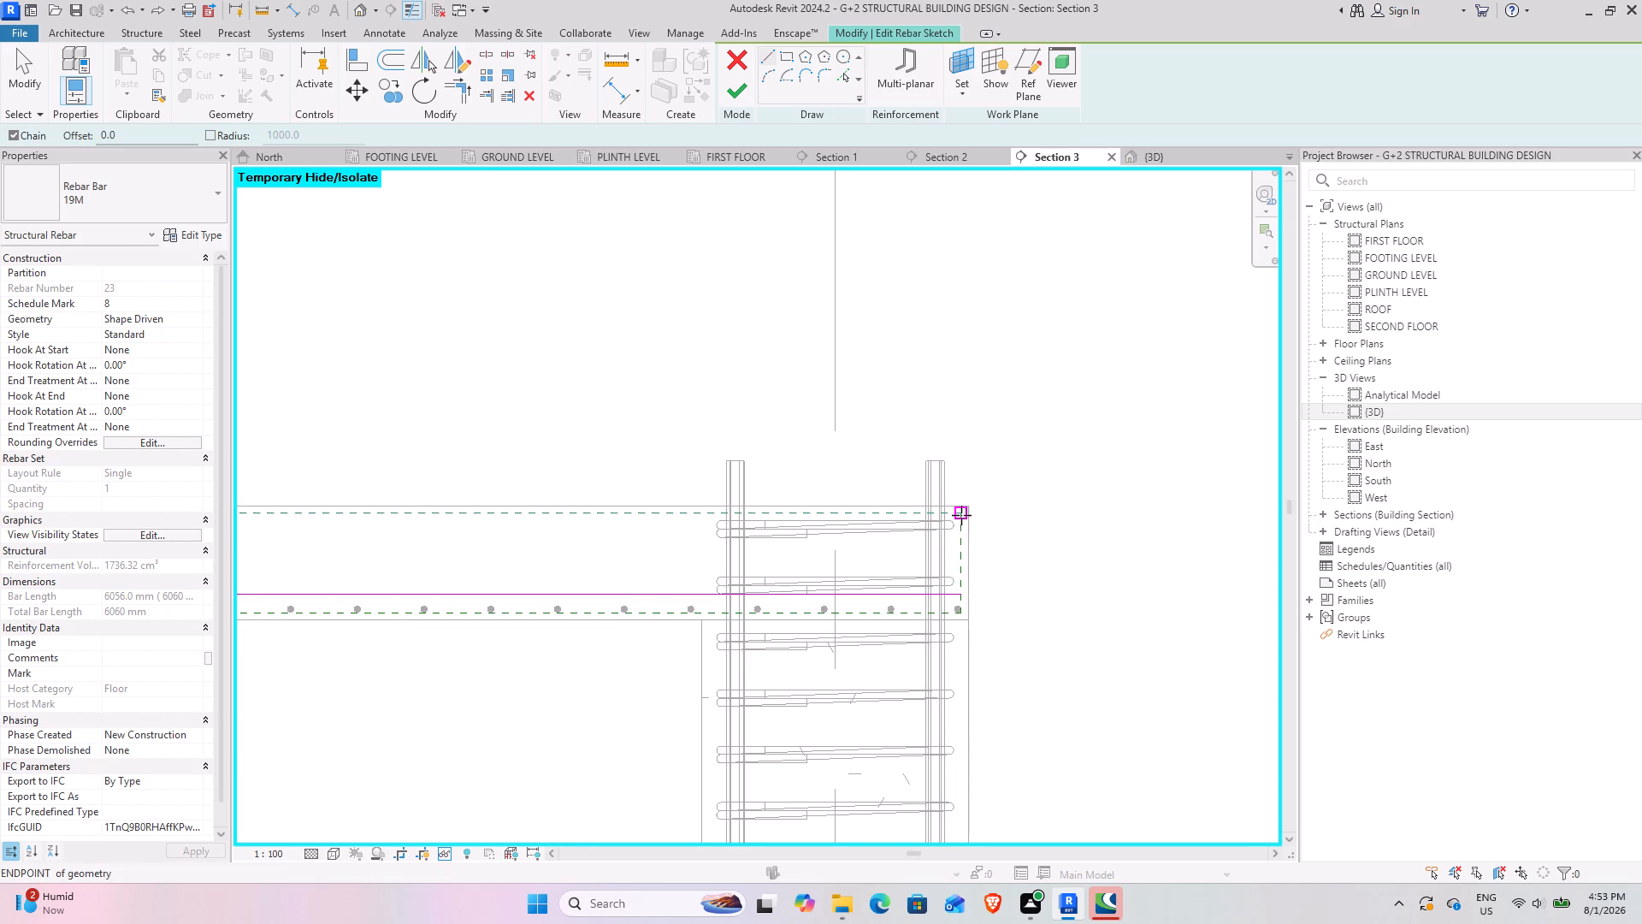
Sketch a 1500 mm segment inward from the far top cover corner, a 45° slope down, and a horizontal segment back to the near slope.
{"action": "left_click", "coordinate": [960, 515]}
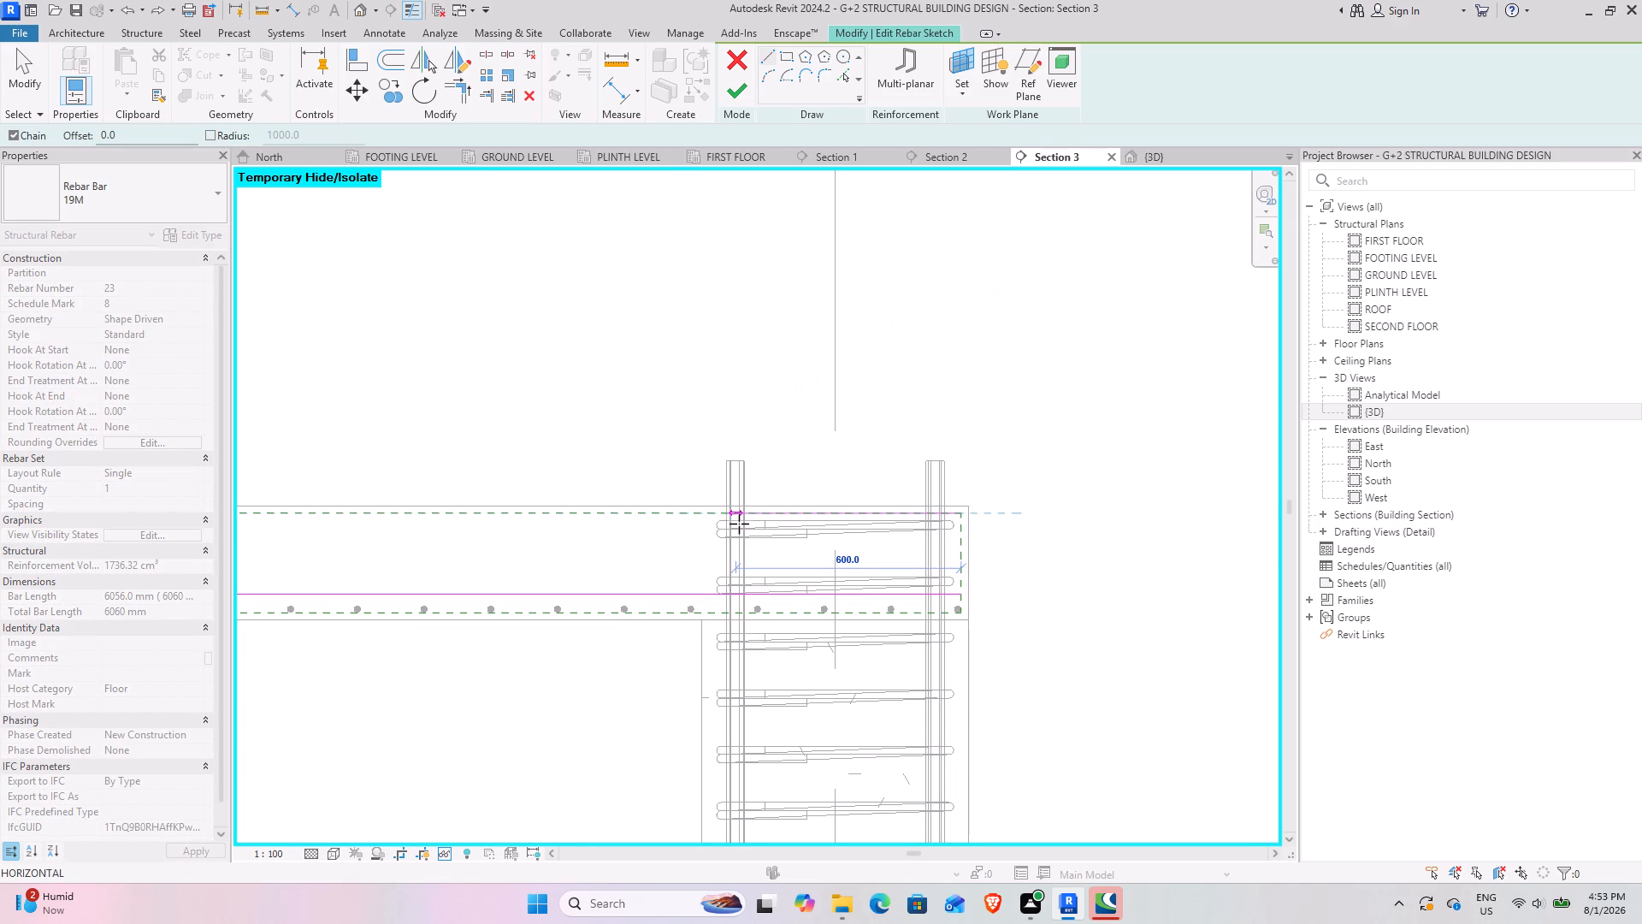
{"action": "type", "text": "1500"}
{"action": "key", "text": "Return"}
{"action": "scroll", "coordinate": [732, 511], "scroll_direction": "down", "scroll_amount": 4}
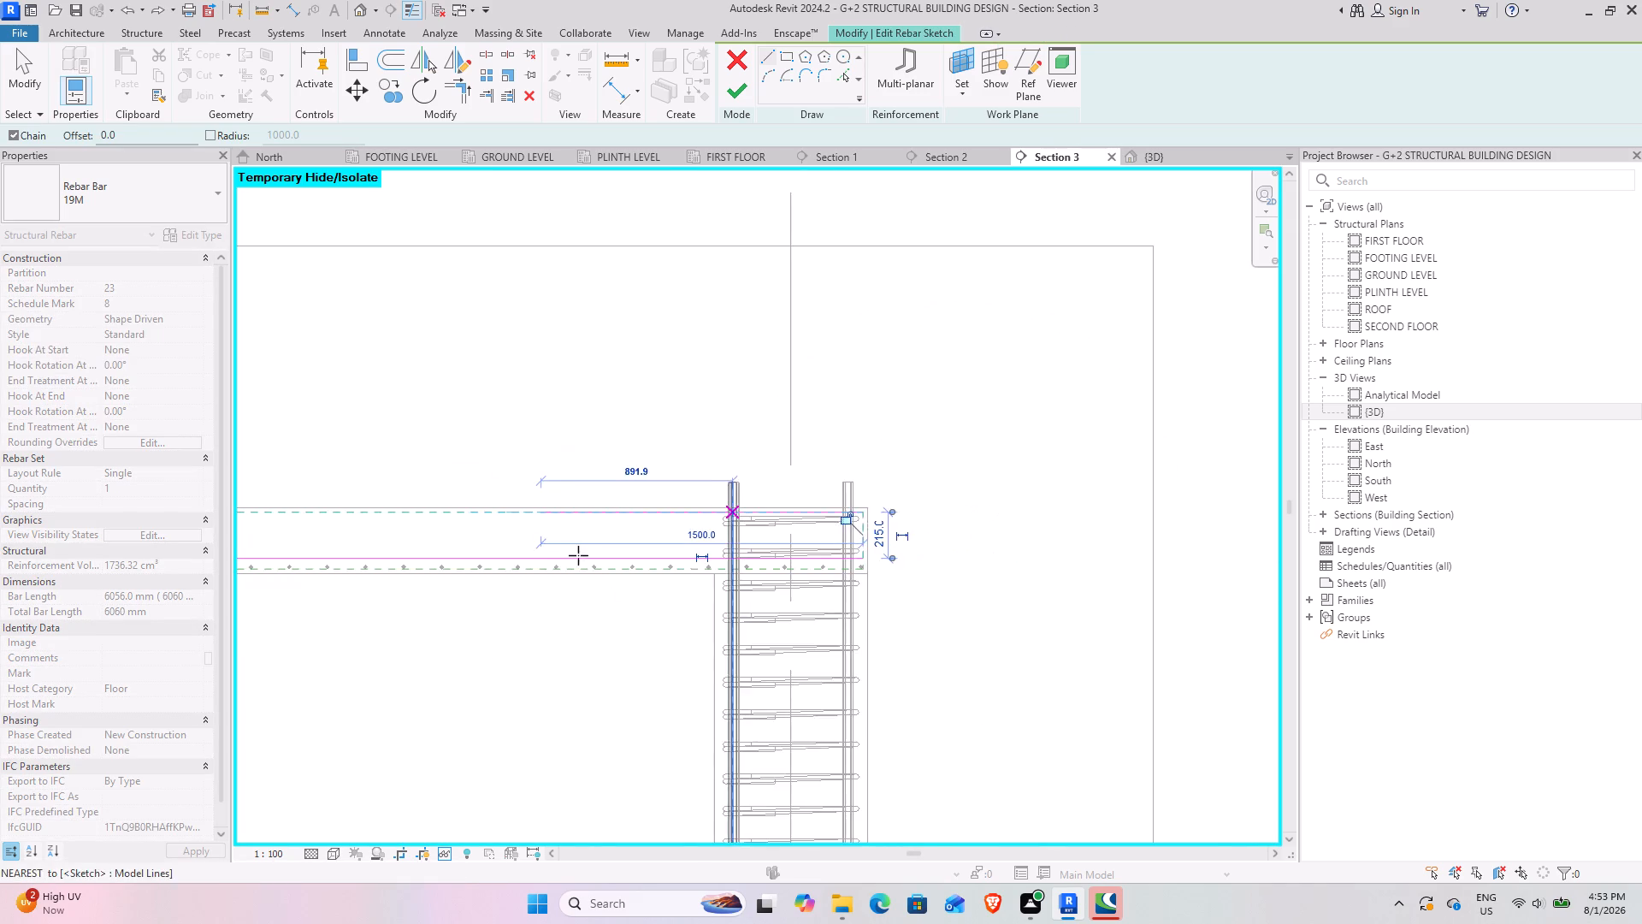
{"action": "middle_click_drag", "start_coordinate": [593, 556], "coordinate": [1322, 468]}
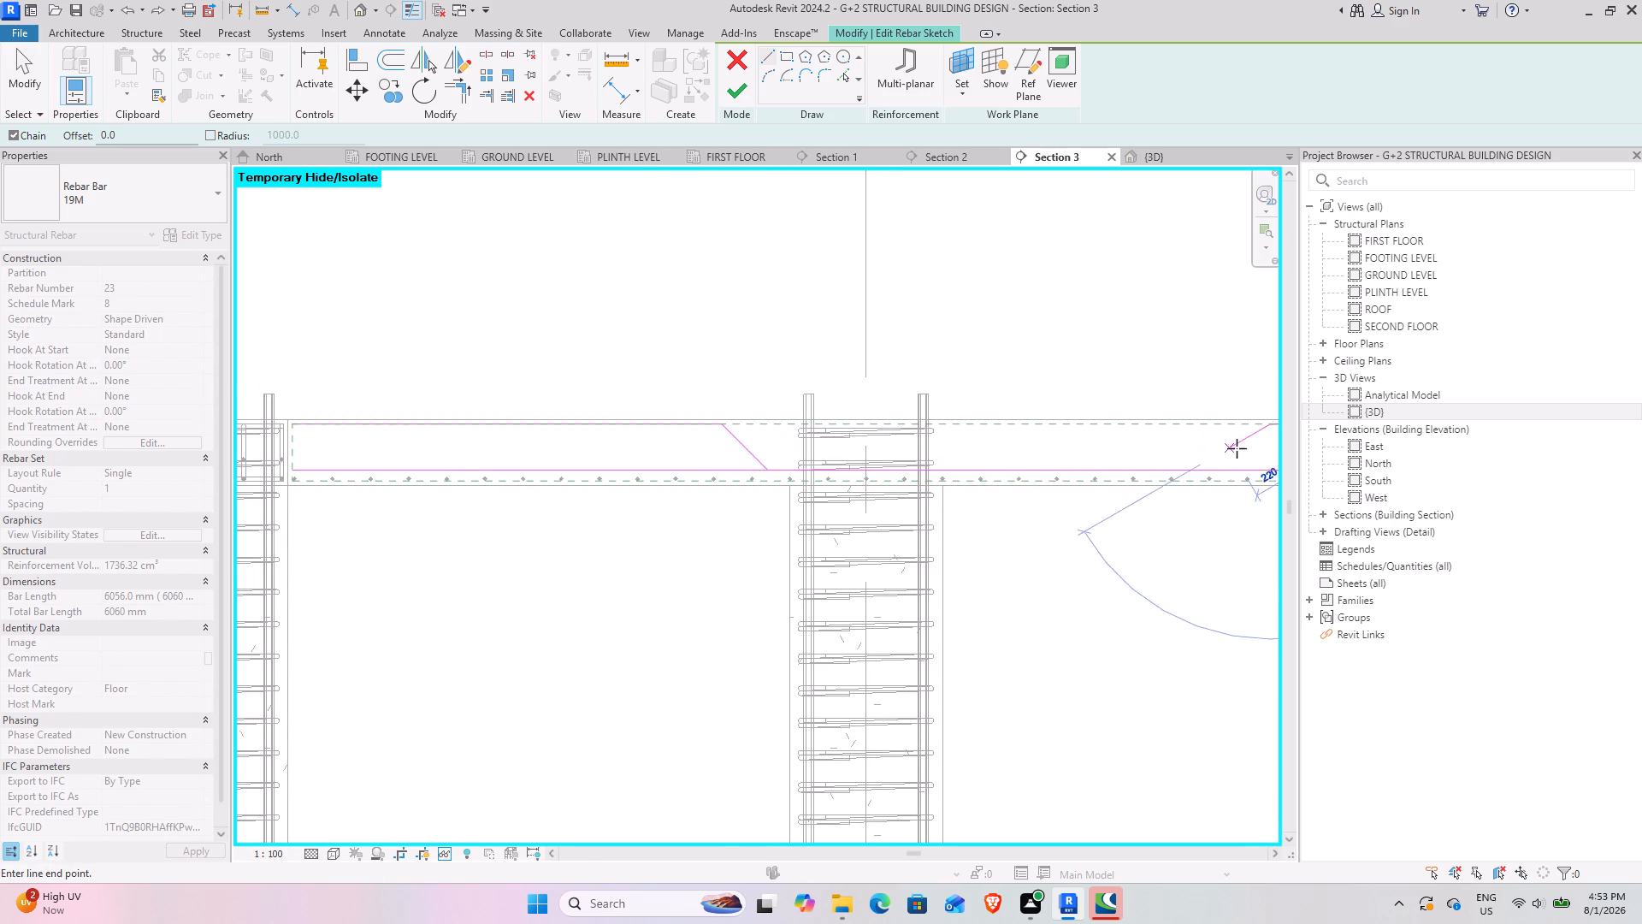
{"action": "middle_click_drag", "start_coordinate": [1227, 449], "coordinate": [916, 500]}
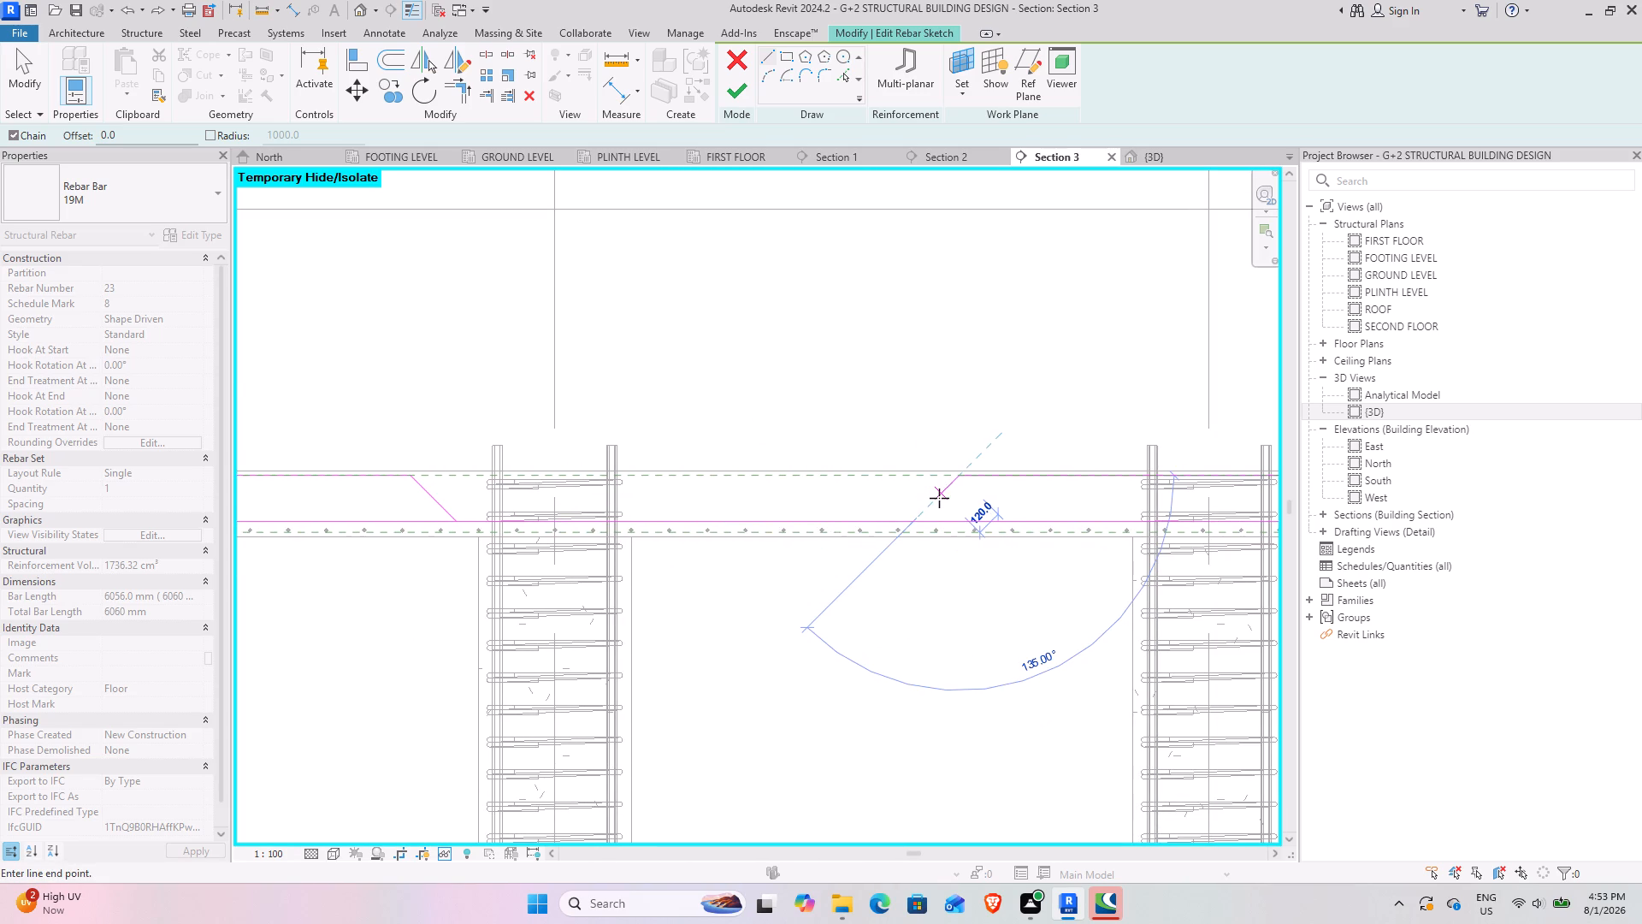
{"action": "left_click", "coordinate": [939, 498]}
{"action": "left_click", "coordinate": [434, 508]}
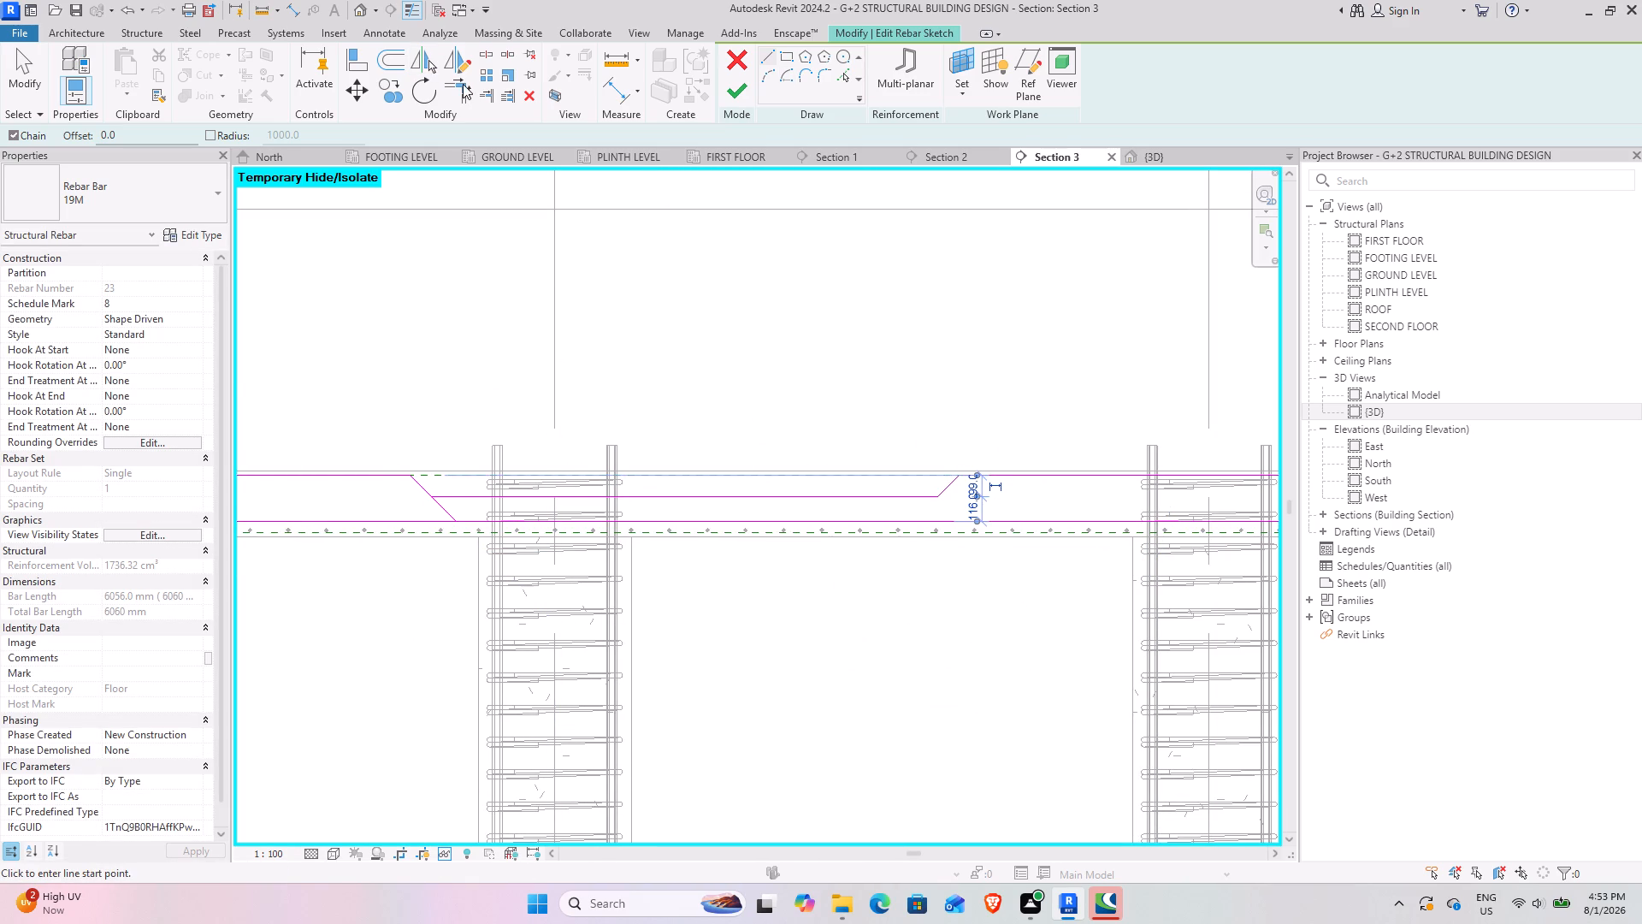
Trim the near slope to the new horizontal segment, delete the original 6056 mm straight line, and finish the bar sketch.
{"action": "left_click", "coordinate": [463, 84]}
{"action": "left_click", "coordinate": [421, 491]}
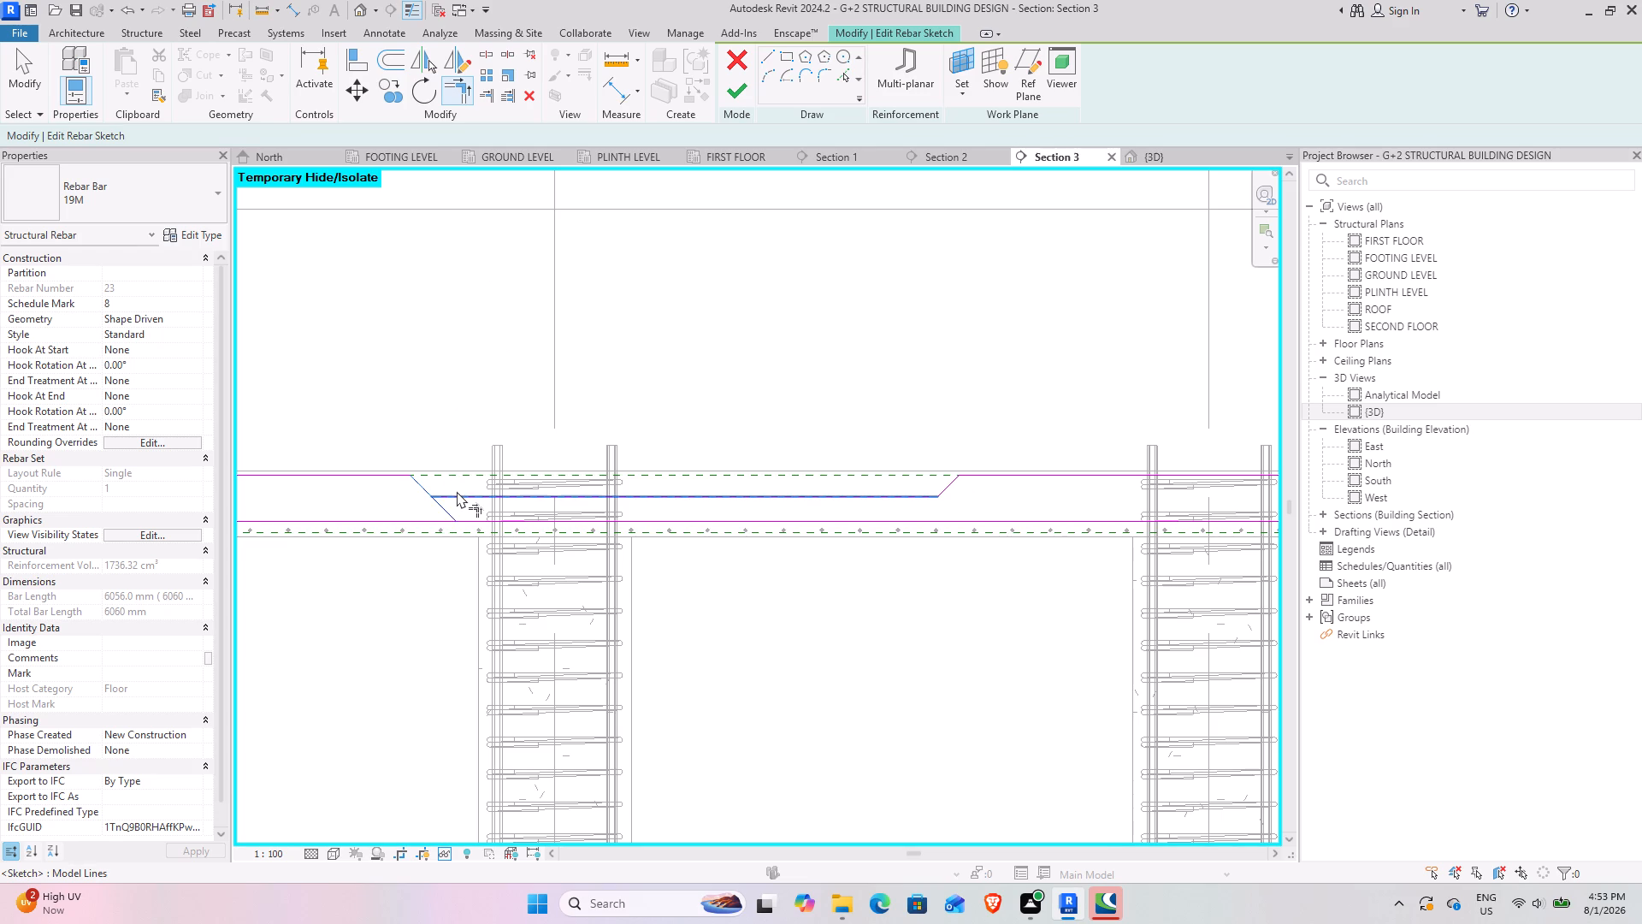
{"action": "left_click", "coordinate": [457, 491]}
{"action": "left_click", "coordinate": [40, 93]}
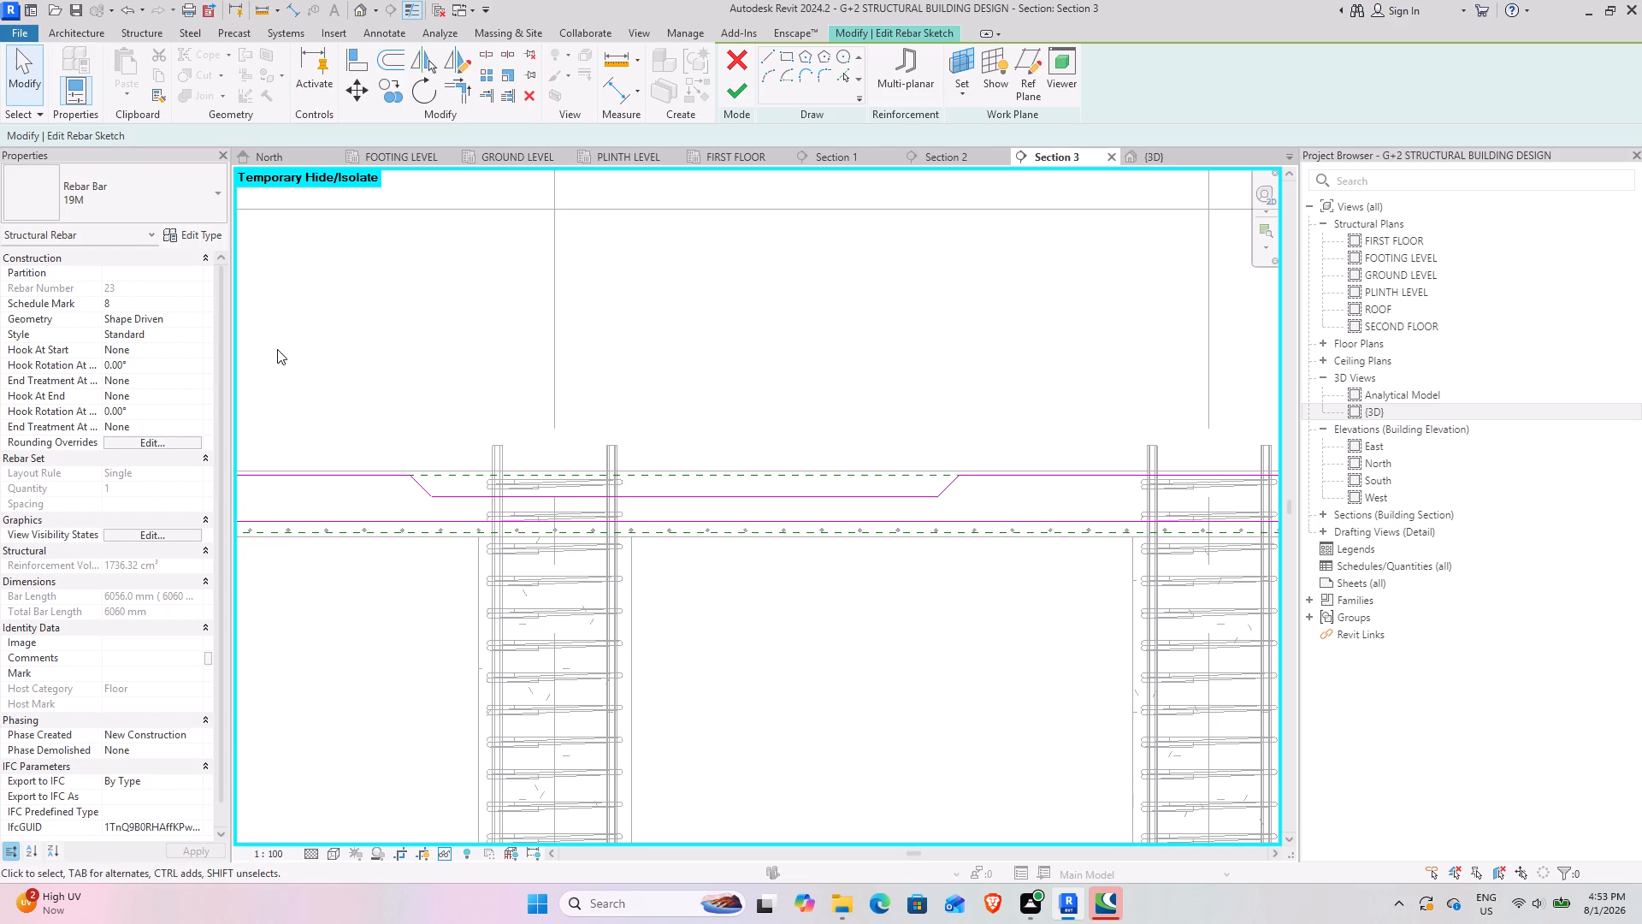
{"action": "left_click", "coordinate": [462, 521]}
{"action": "left_click", "coordinate": [532, 104]}
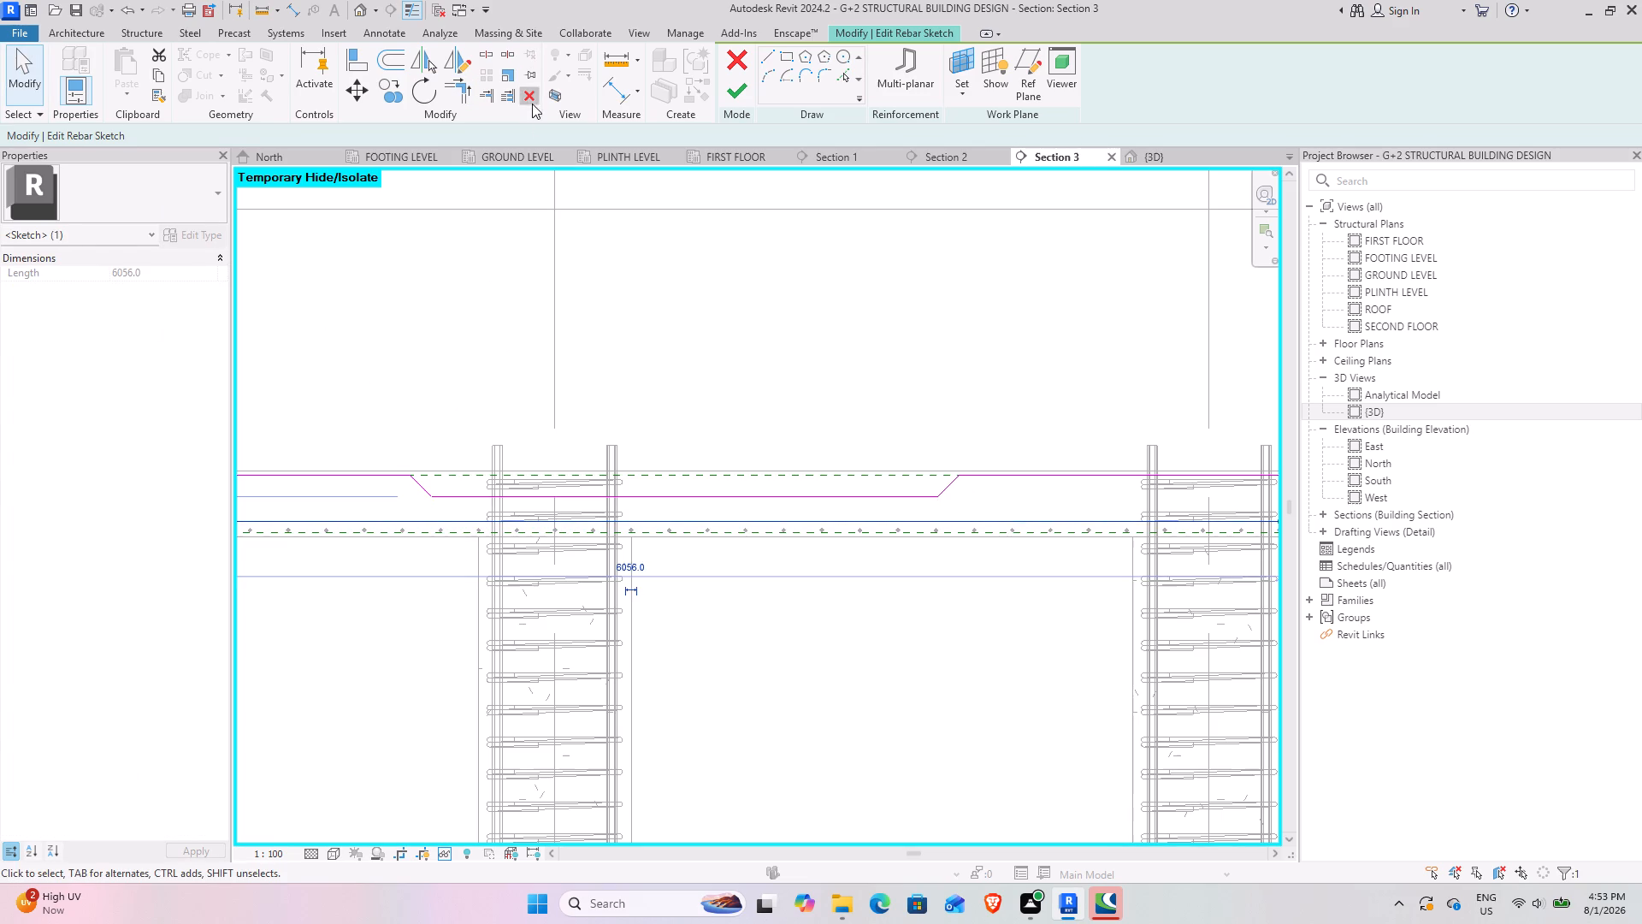
{"action": "left_click", "coordinate": [747, 88]}
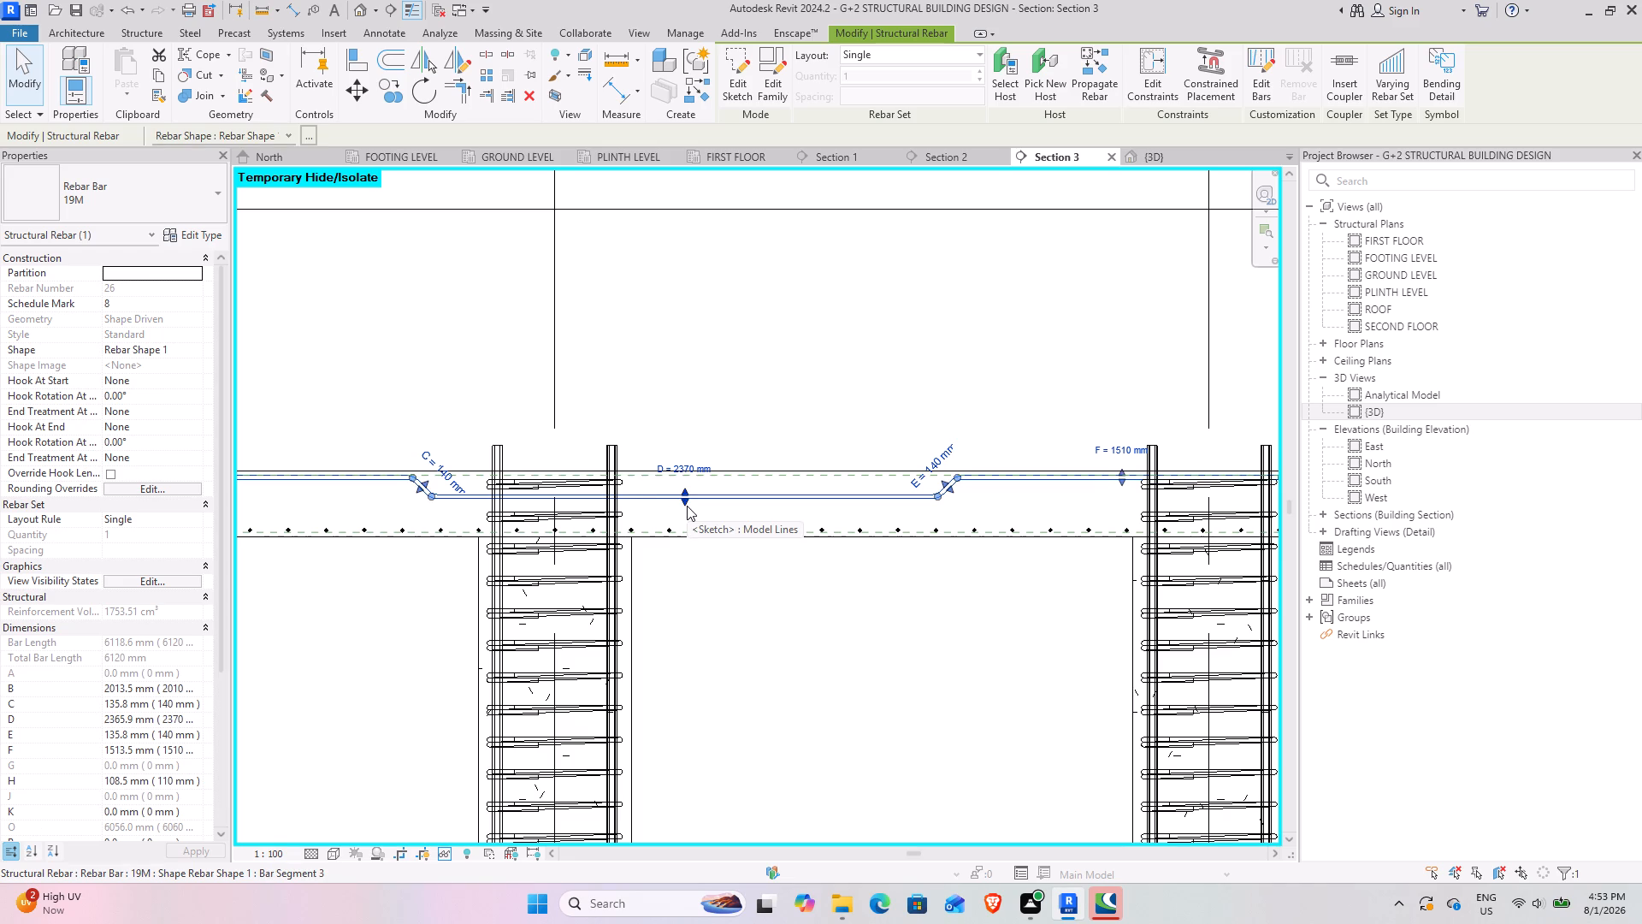
Lower the cranked bar's middle segment to the slab's bottom cover, making it about 2070 mm long with slopes of about 350 mm.
{"action": "left_click_drag", "start_coordinate": [685, 502], "coordinate": [685, 529]}
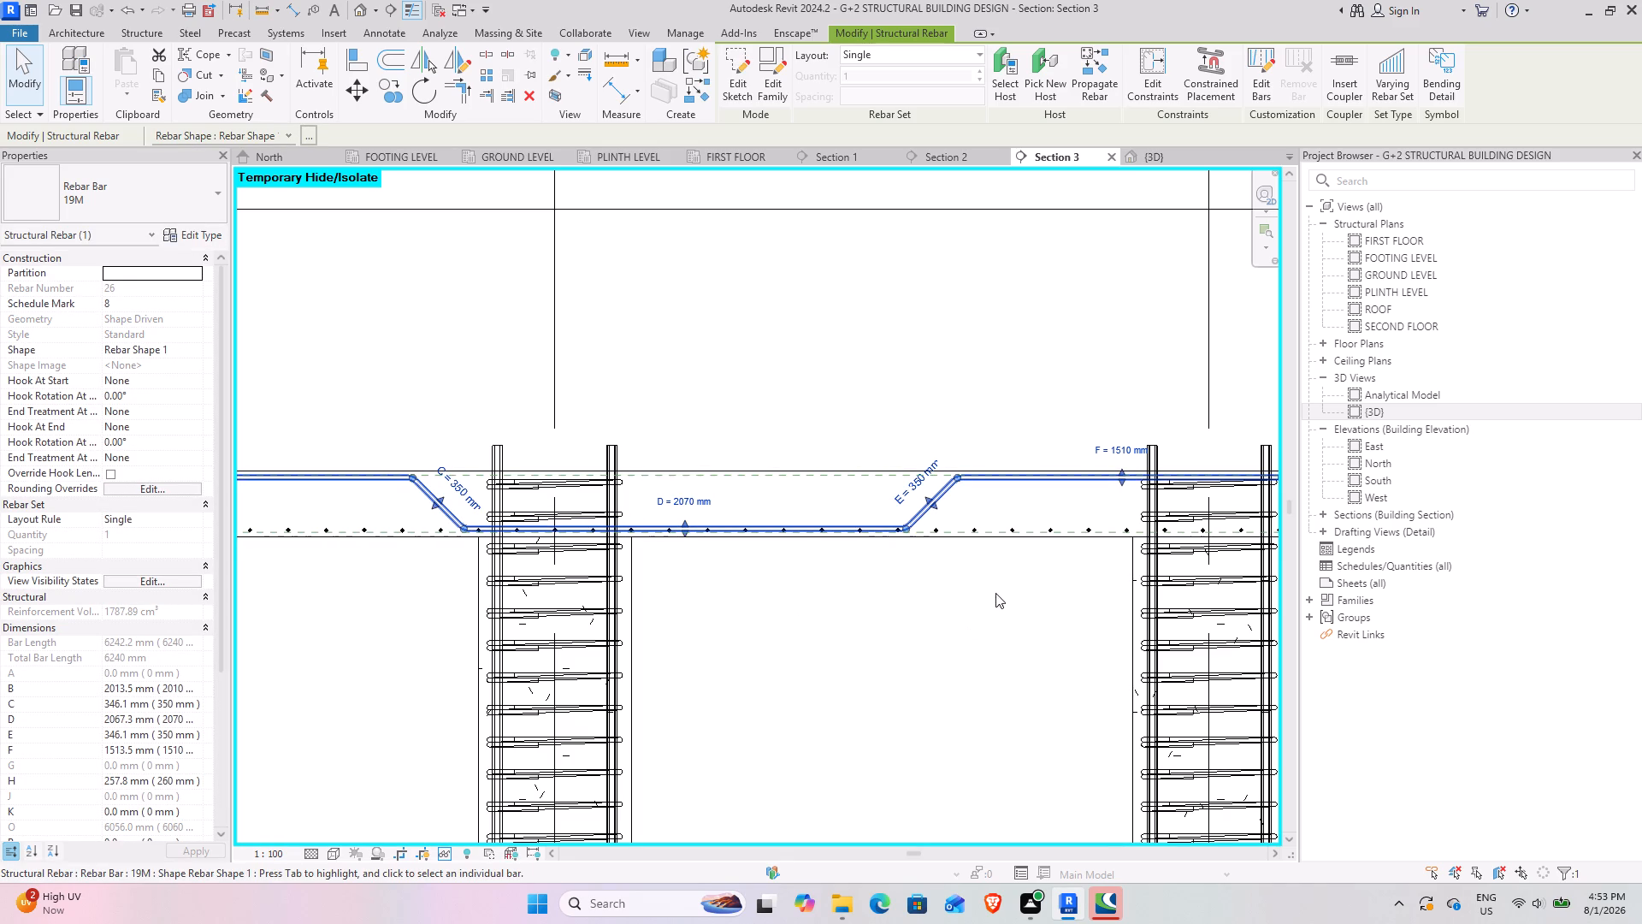
Set the cranked bar's layout to Maximum Spacing at 180 mm.
{"action": "middle_click_drag", "start_coordinate": [1109, 589], "coordinate": [913, 616]}
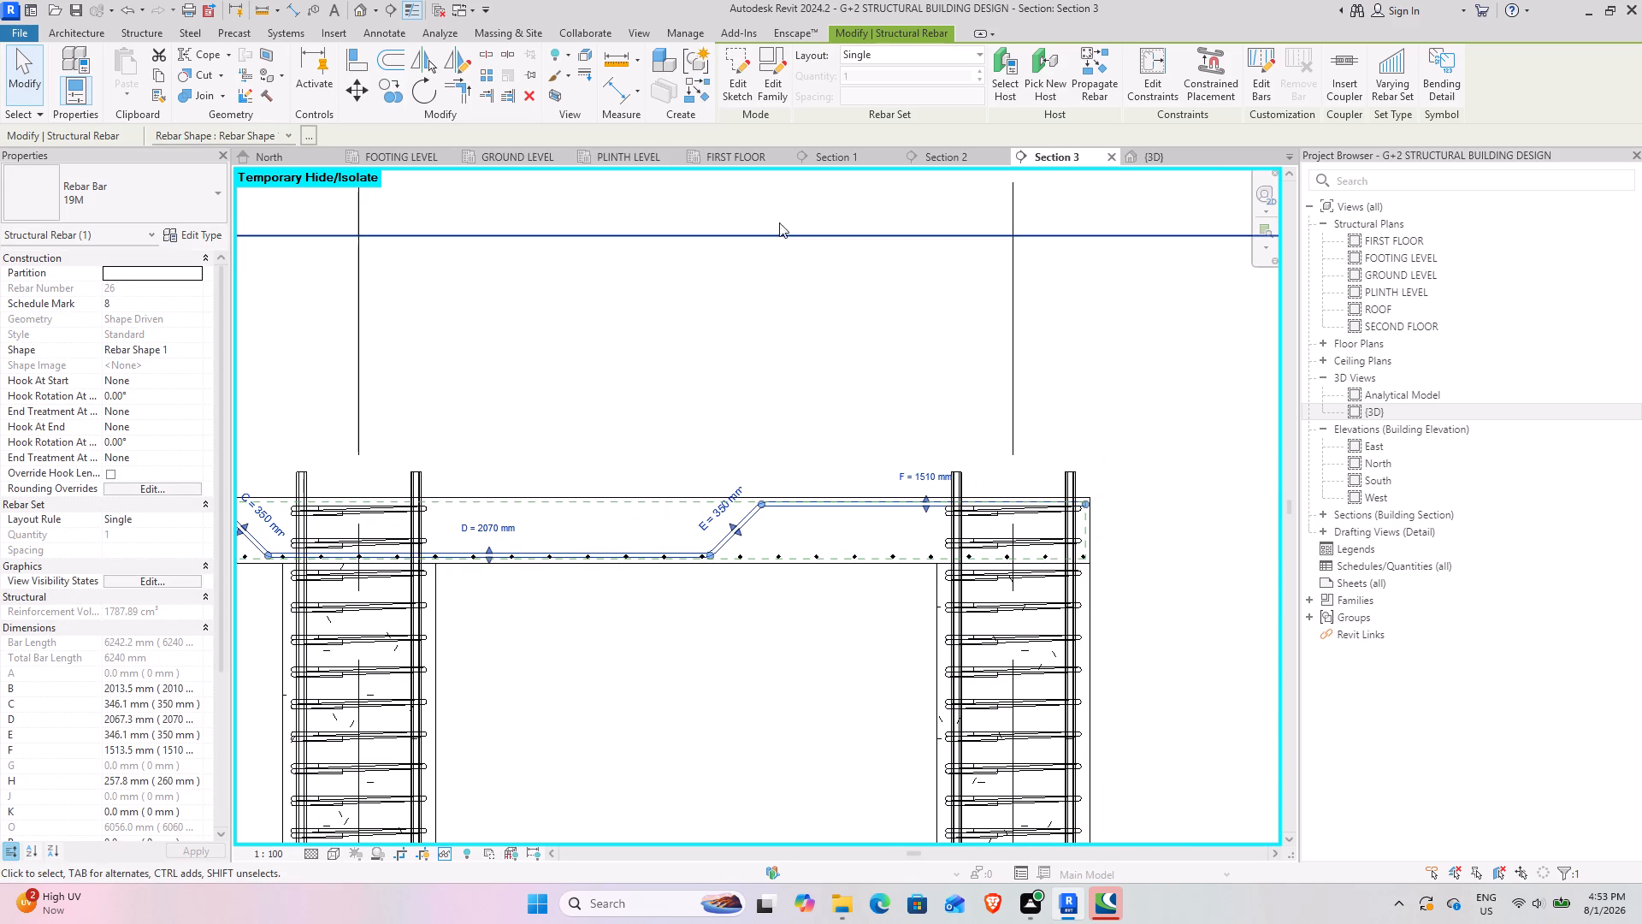
{"action": "left_click", "coordinate": [988, 56]}
{"action": "left_click", "coordinate": [983, 52]}
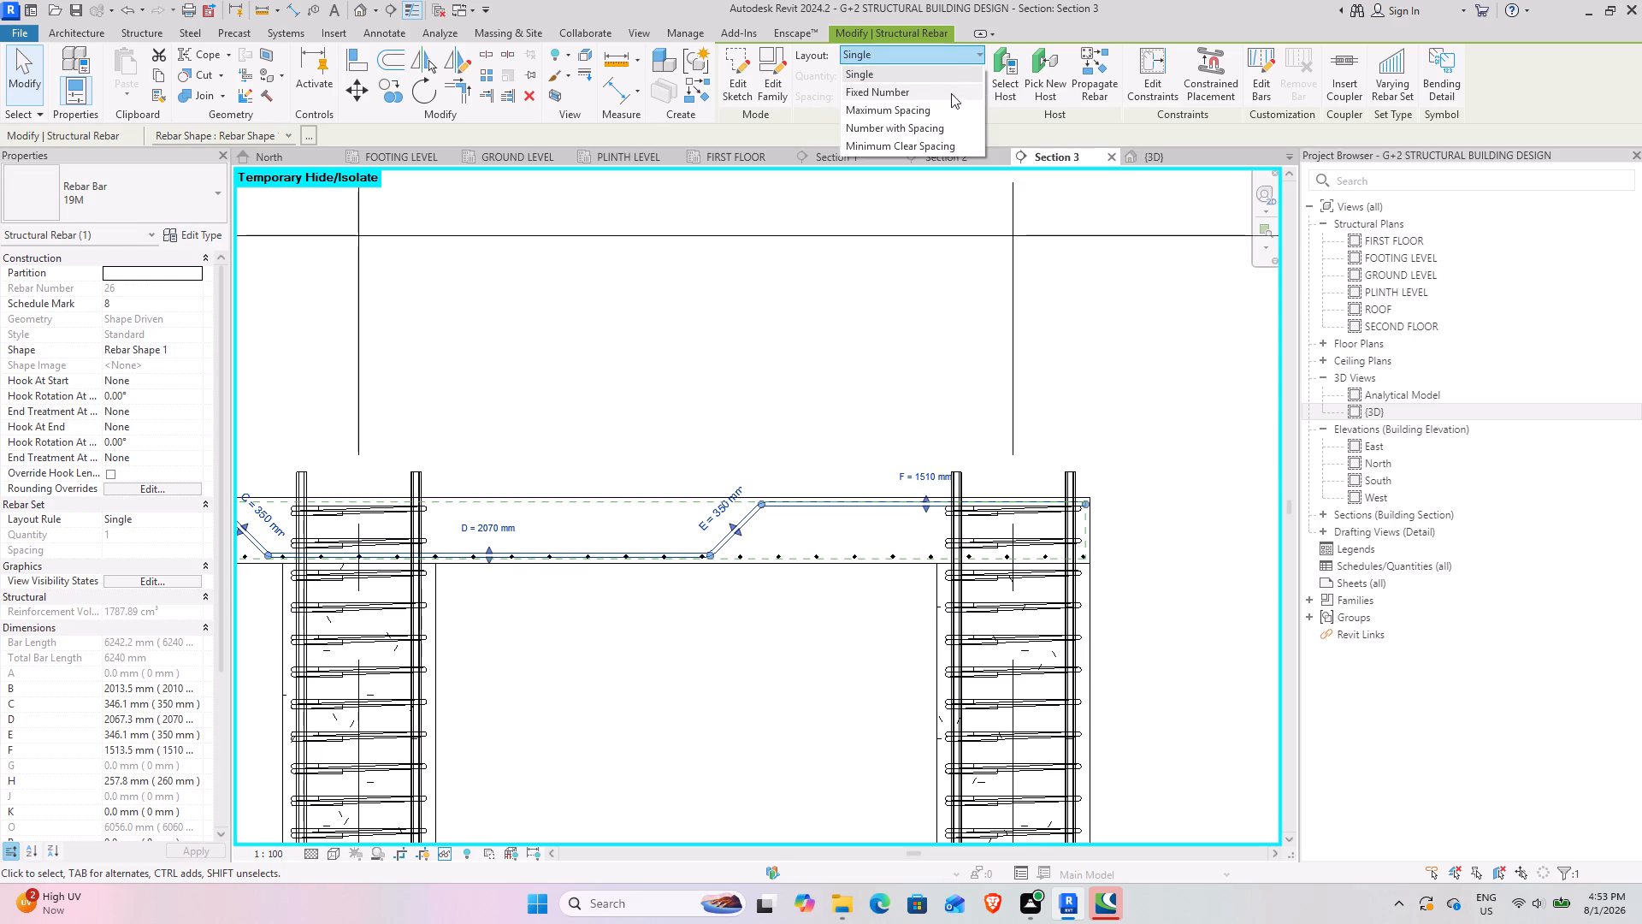
{"action": "left_click", "coordinate": [919, 110]}
{"action": "left_click_drag", "start_coordinate": [941, 92], "coordinate": [800, 108]}
{"action": "type", "text": "18"}
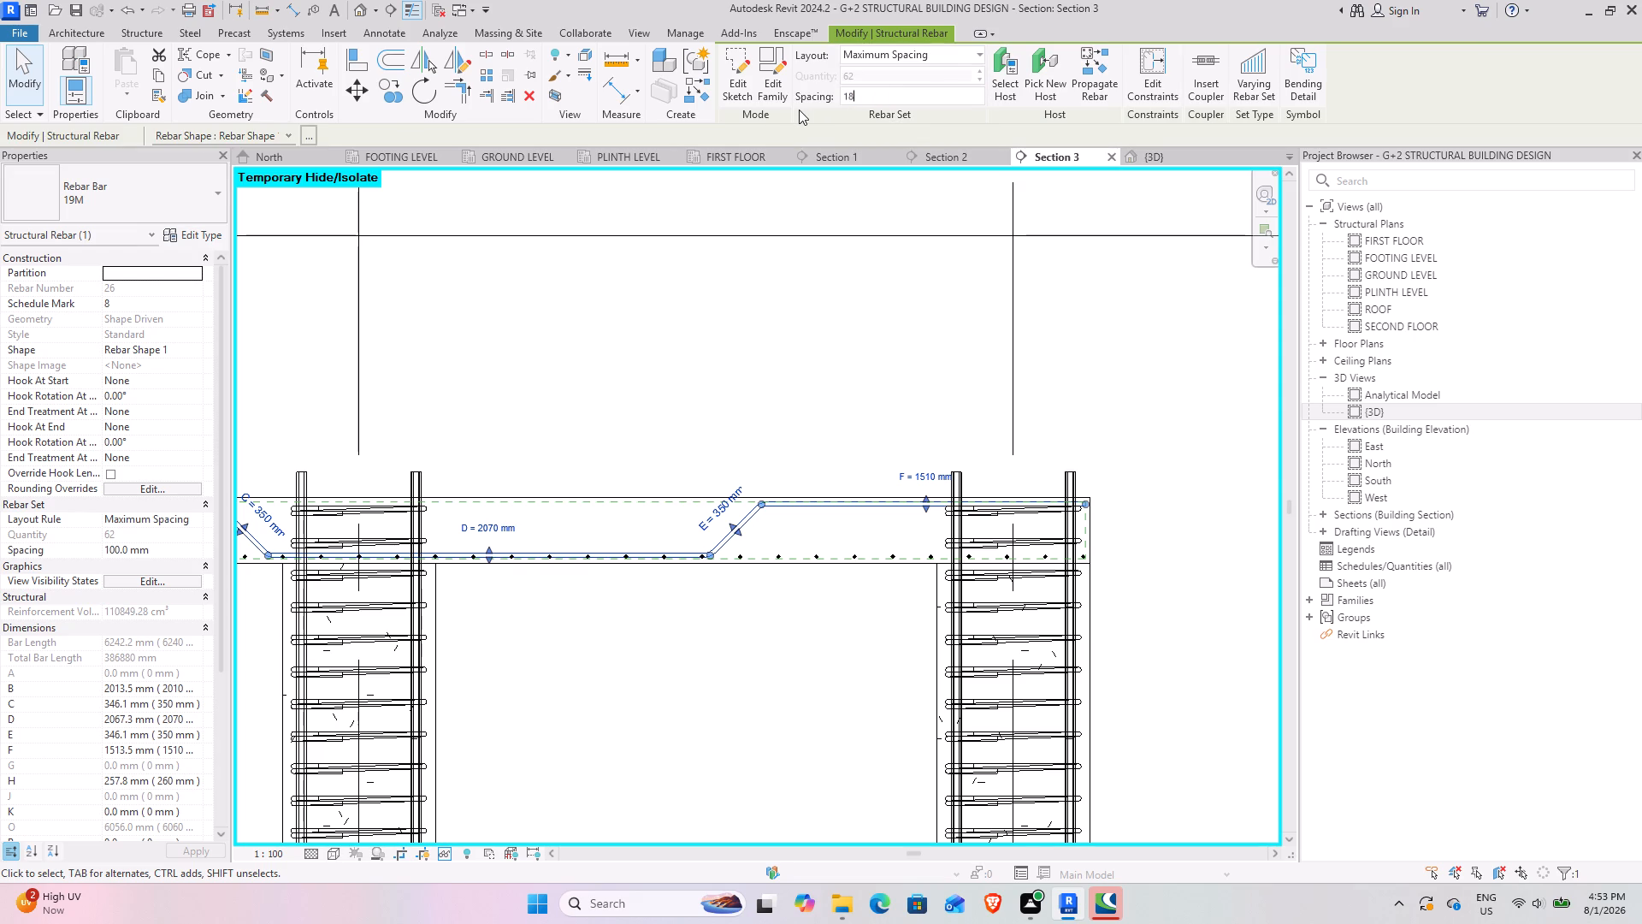
{"action": "key", "text": "0"}
{"action": "key", "text": "Return"}
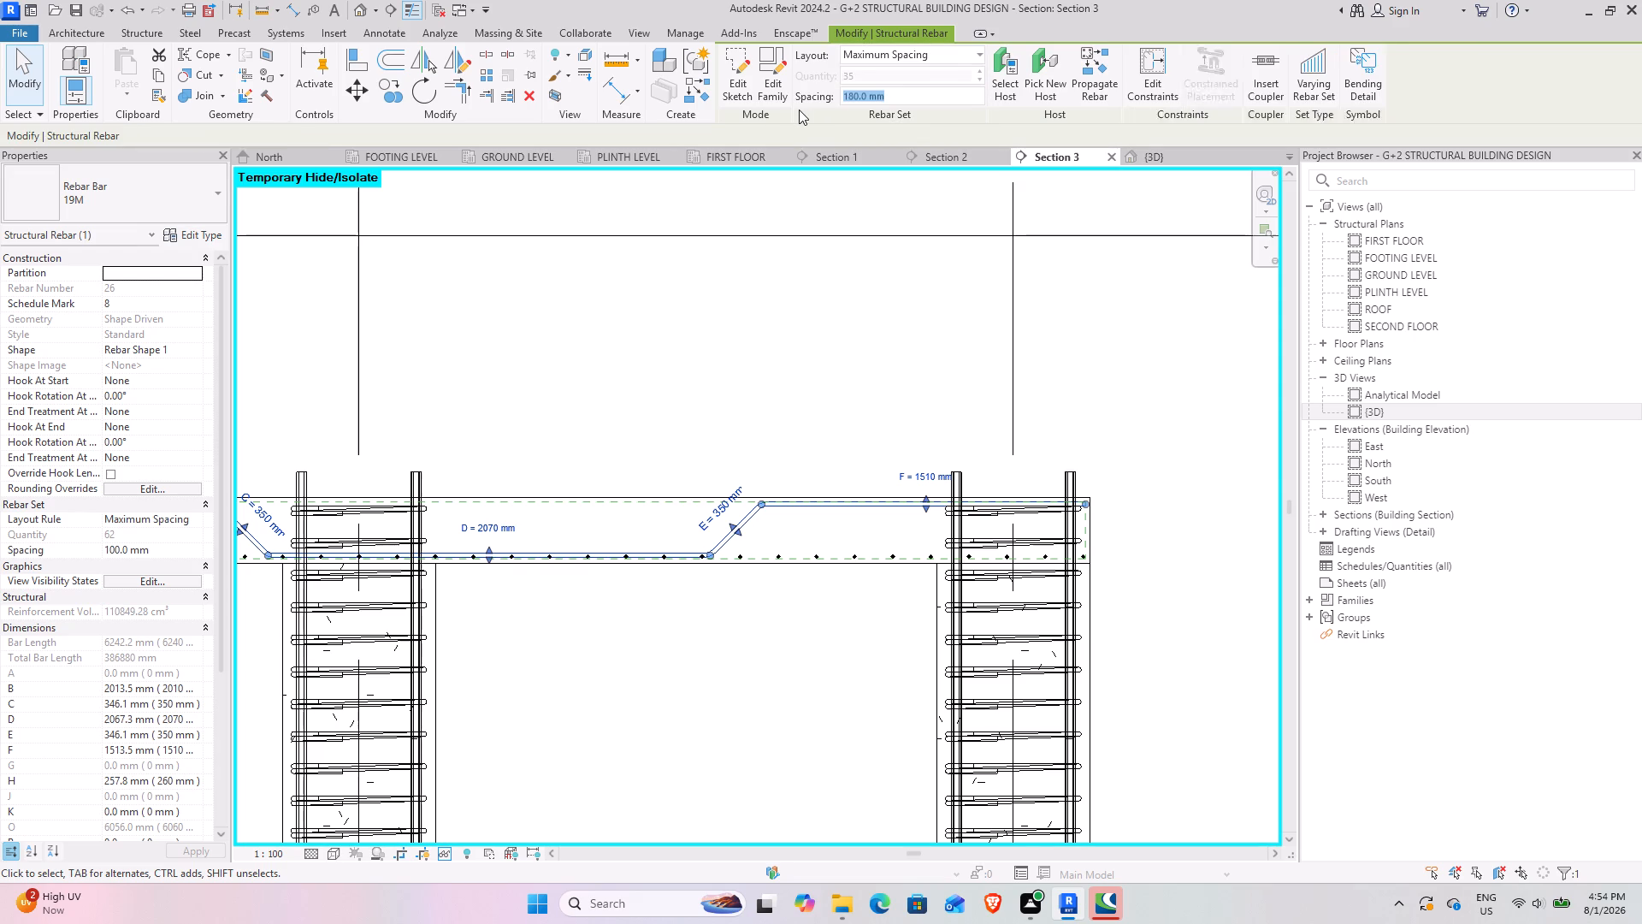
Make the cranked bar set unobscured in the {3D} view.
{"action": "left_click", "coordinate": [133, 585]}
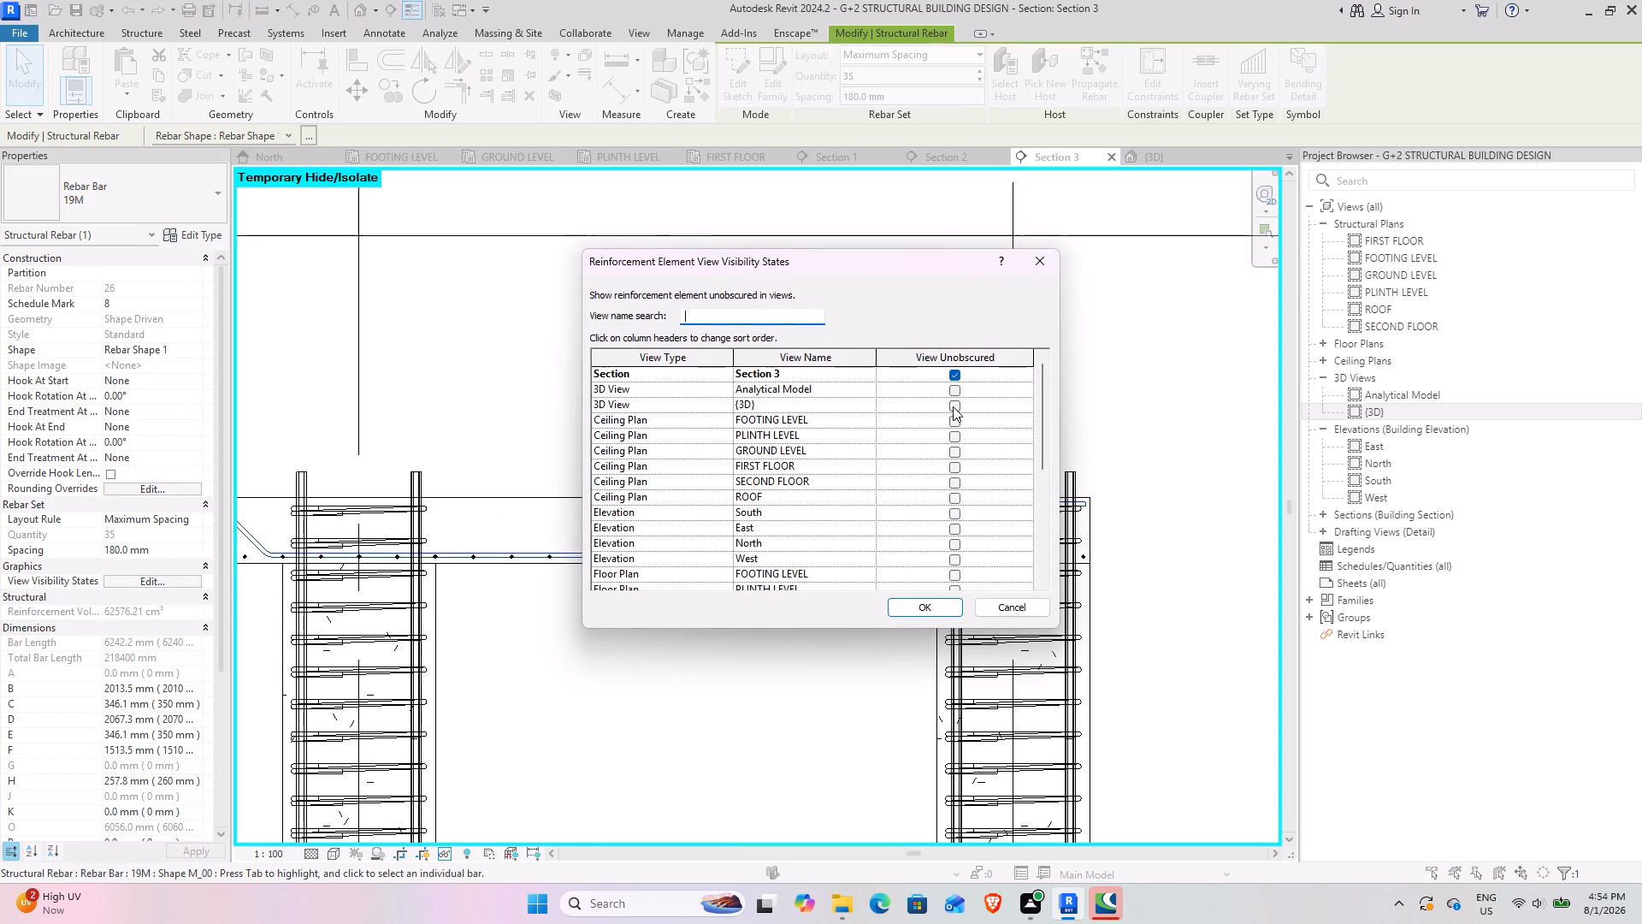
{"action": "left_click", "coordinate": [953, 406]}
{"action": "left_click", "coordinate": [932, 607]}
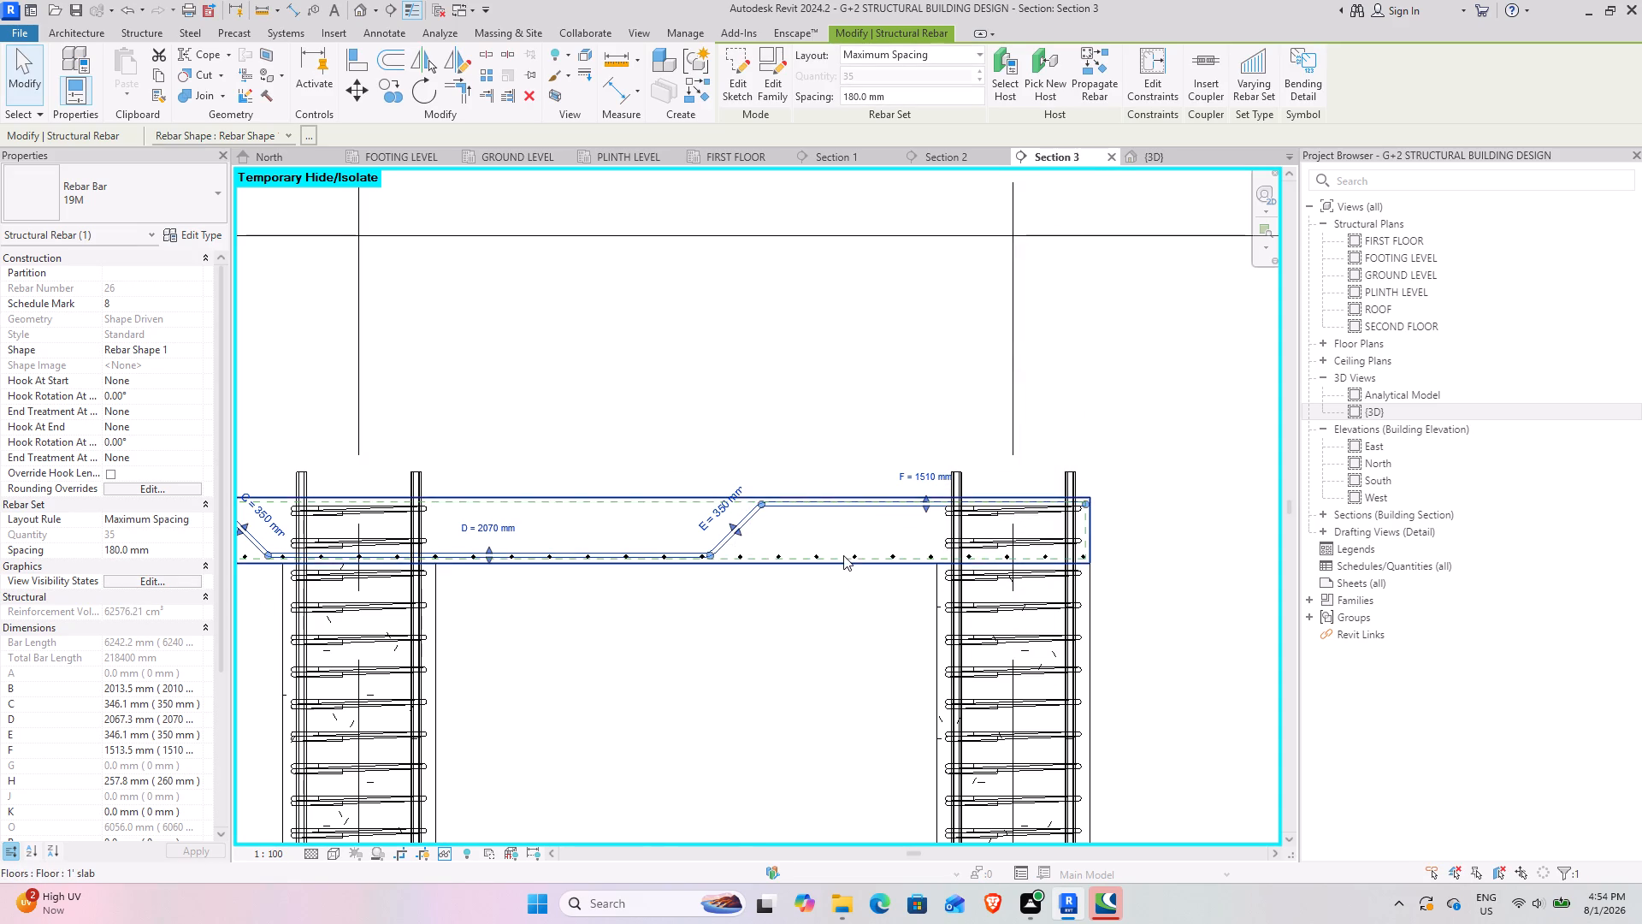
Check the view visibility states of the perpendicular bottom bar set in Section 3.
{"action": "left_click", "coordinate": [852, 556]}
{"action": "left_click", "coordinate": [160, 583]}
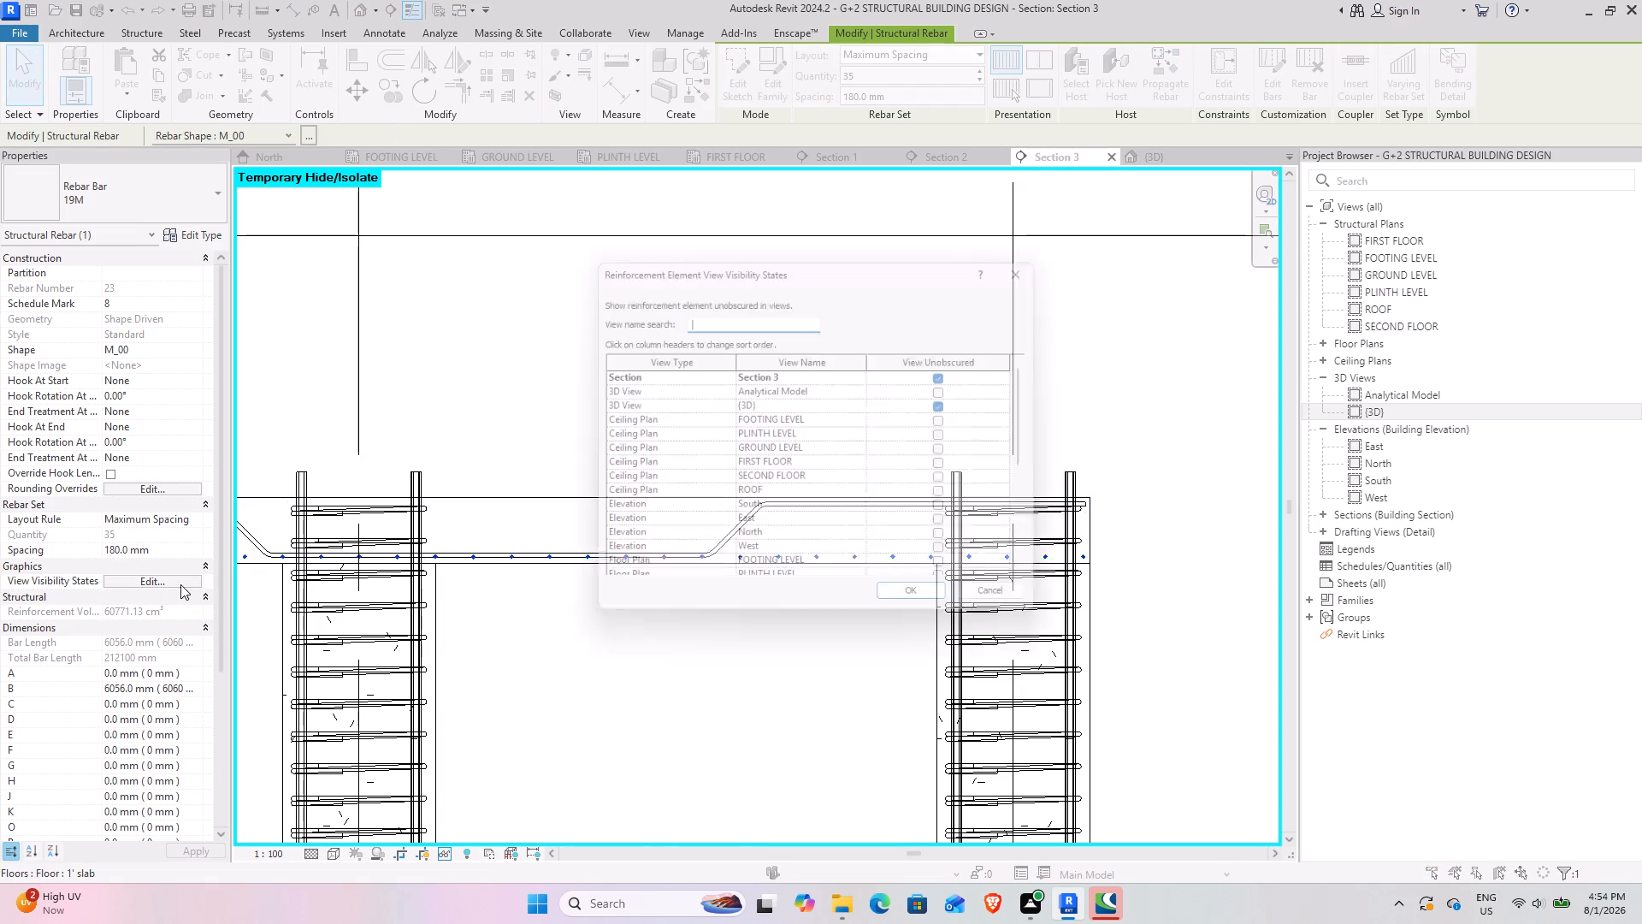
{"action": "left_click", "coordinate": [928, 606]}
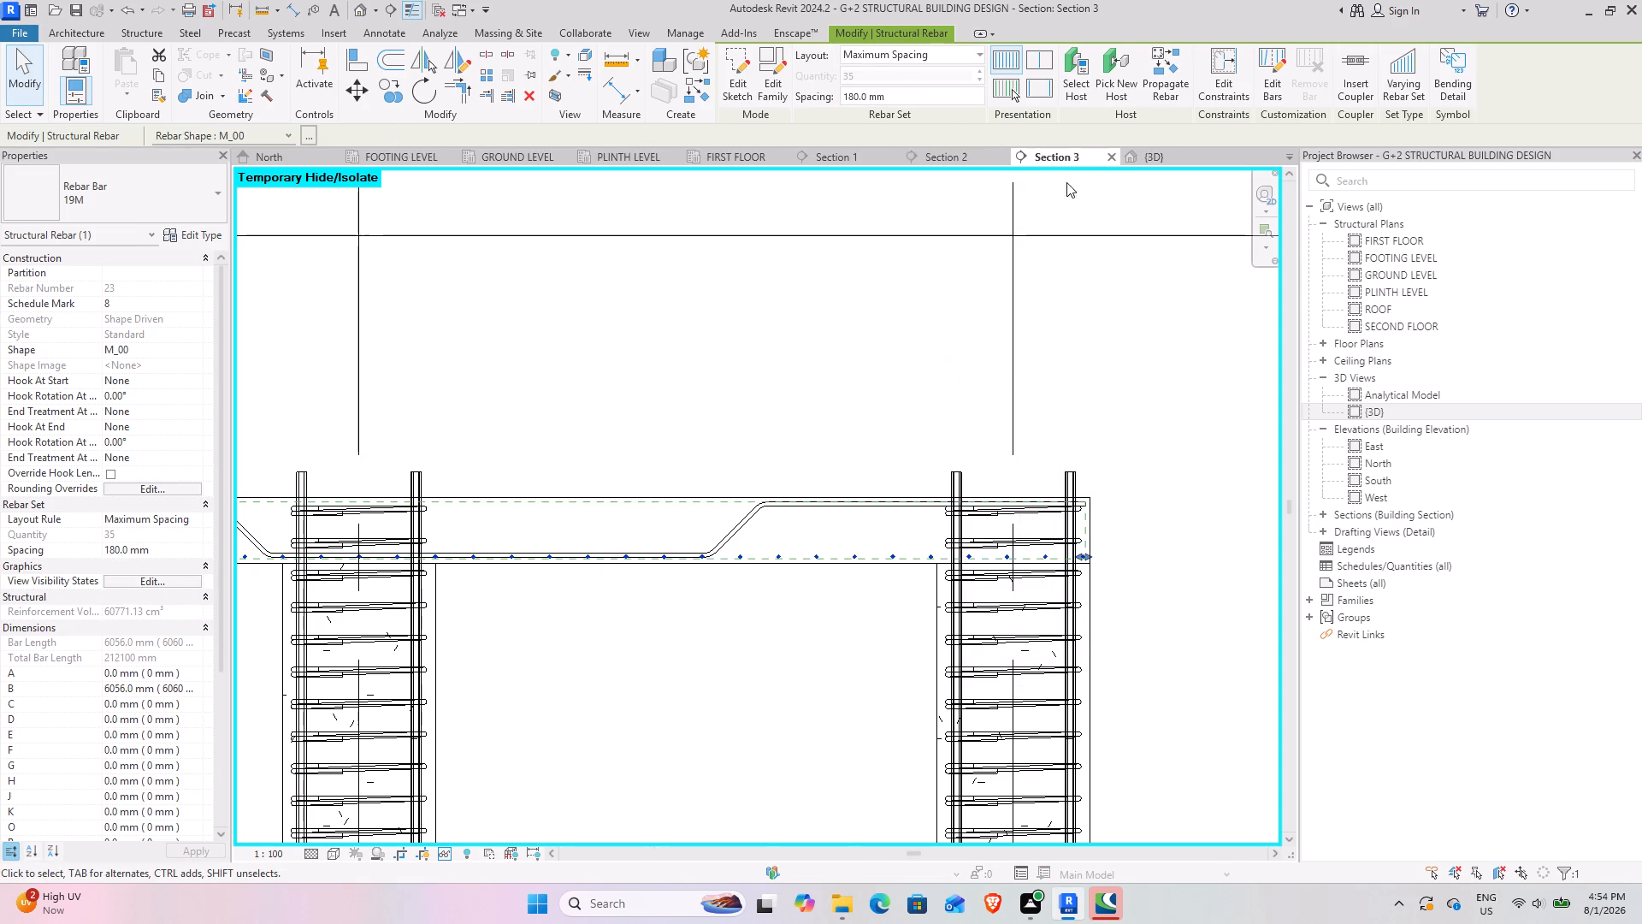
In Section 2, place a straight M_00 19M bar in the 1' slab panel, parallel to the work plane.
{"action": "left_click", "coordinate": [959, 157]}
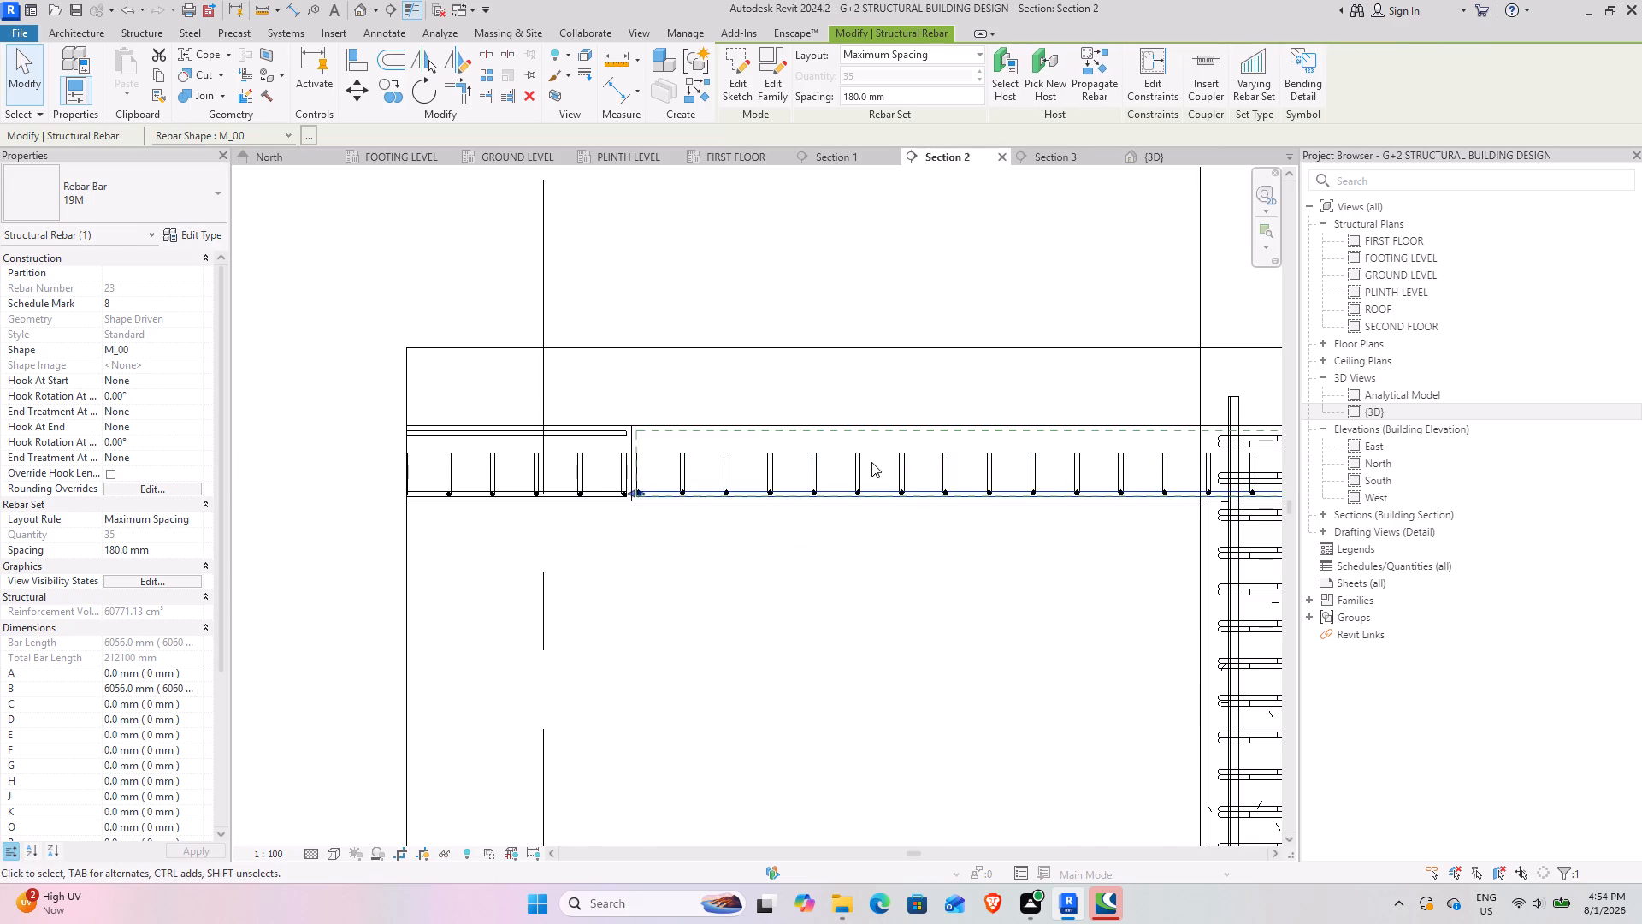
{"action": "scroll", "coordinate": [871, 462], "scroll_direction": "down", "scroll_amount": 3}
{"action": "middle_click_drag", "start_coordinate": [967, 477], "coordinate": [634, 546]}
{"action": "scroll", "coordinate": [624, 594], "scroll_direction": "down", "scroll_amount": 2}
{"action": "middle_click_drag", "start_coordinate": [594, 600], "coordinate": [635, 576]}
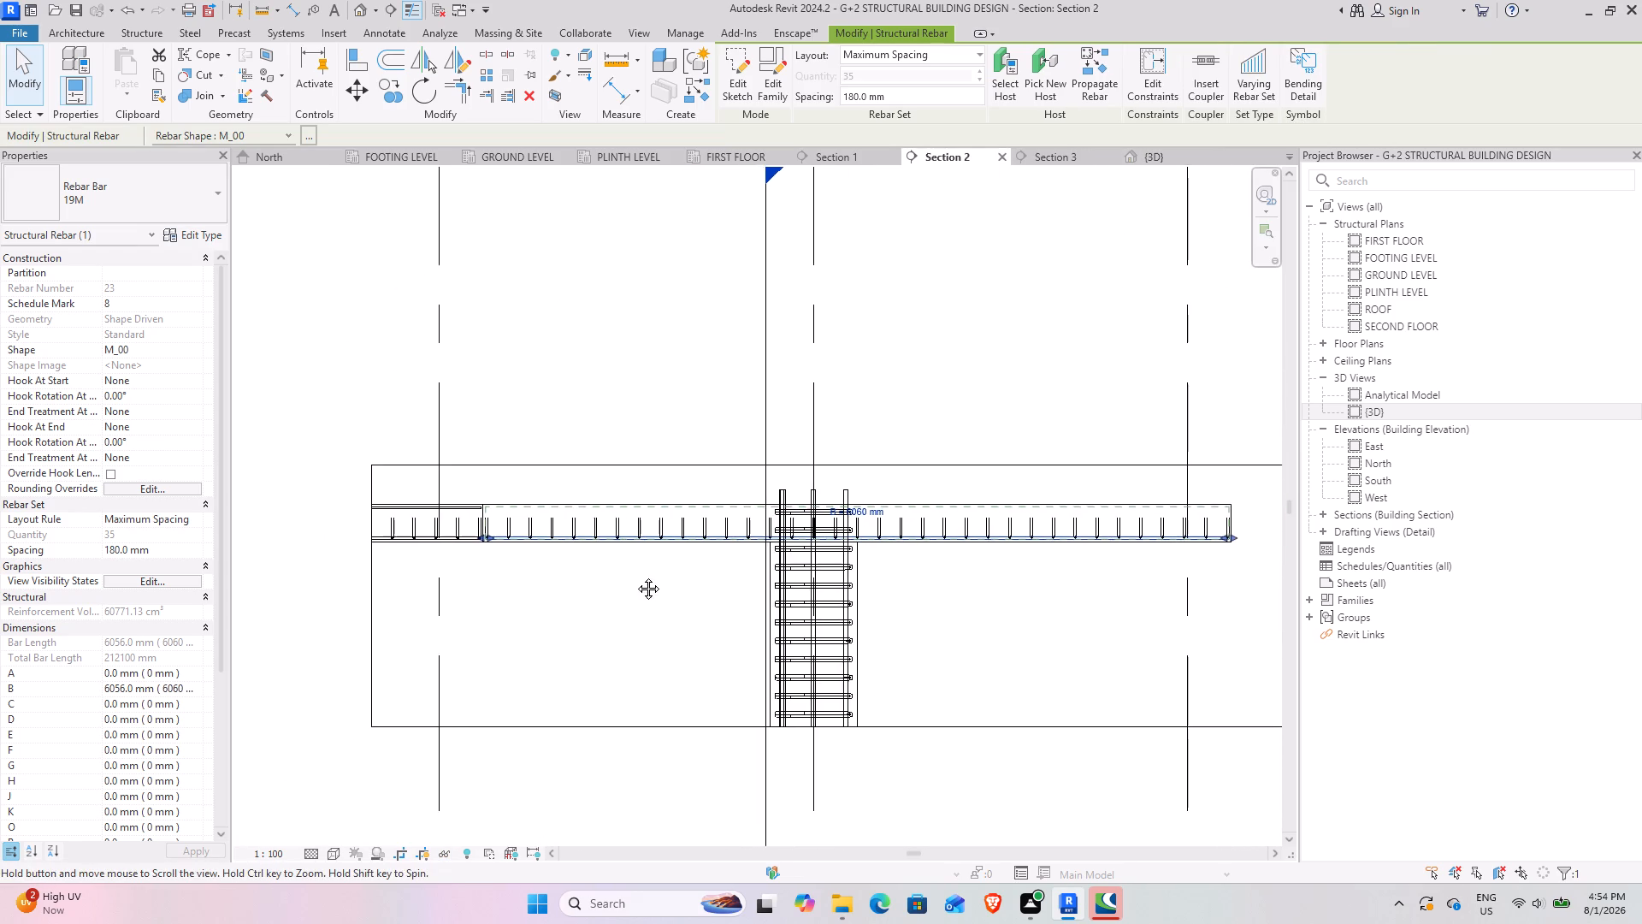
{"action": "middle_click_drag", "start_coordinate": [635, 576], "coordinate": [621, 583]}
{"action": "scroll", "coordinate": [530, 538], "scroll_direction": "up", "scroll_amount": 8}
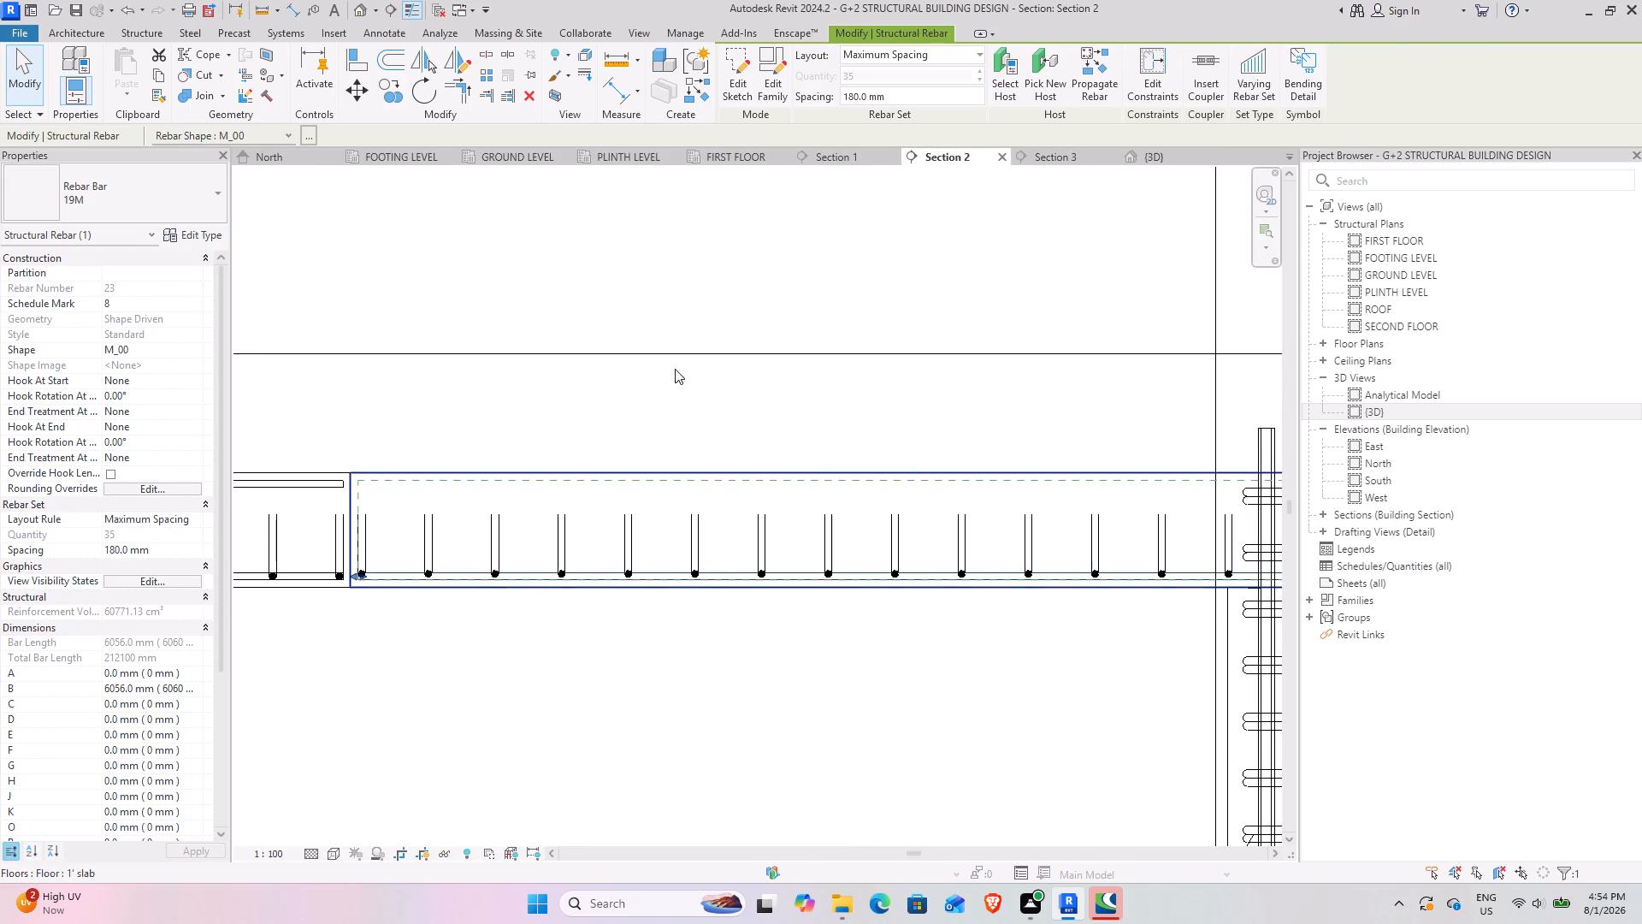
{"action": "left_click", "coordinate": [130, 31]}
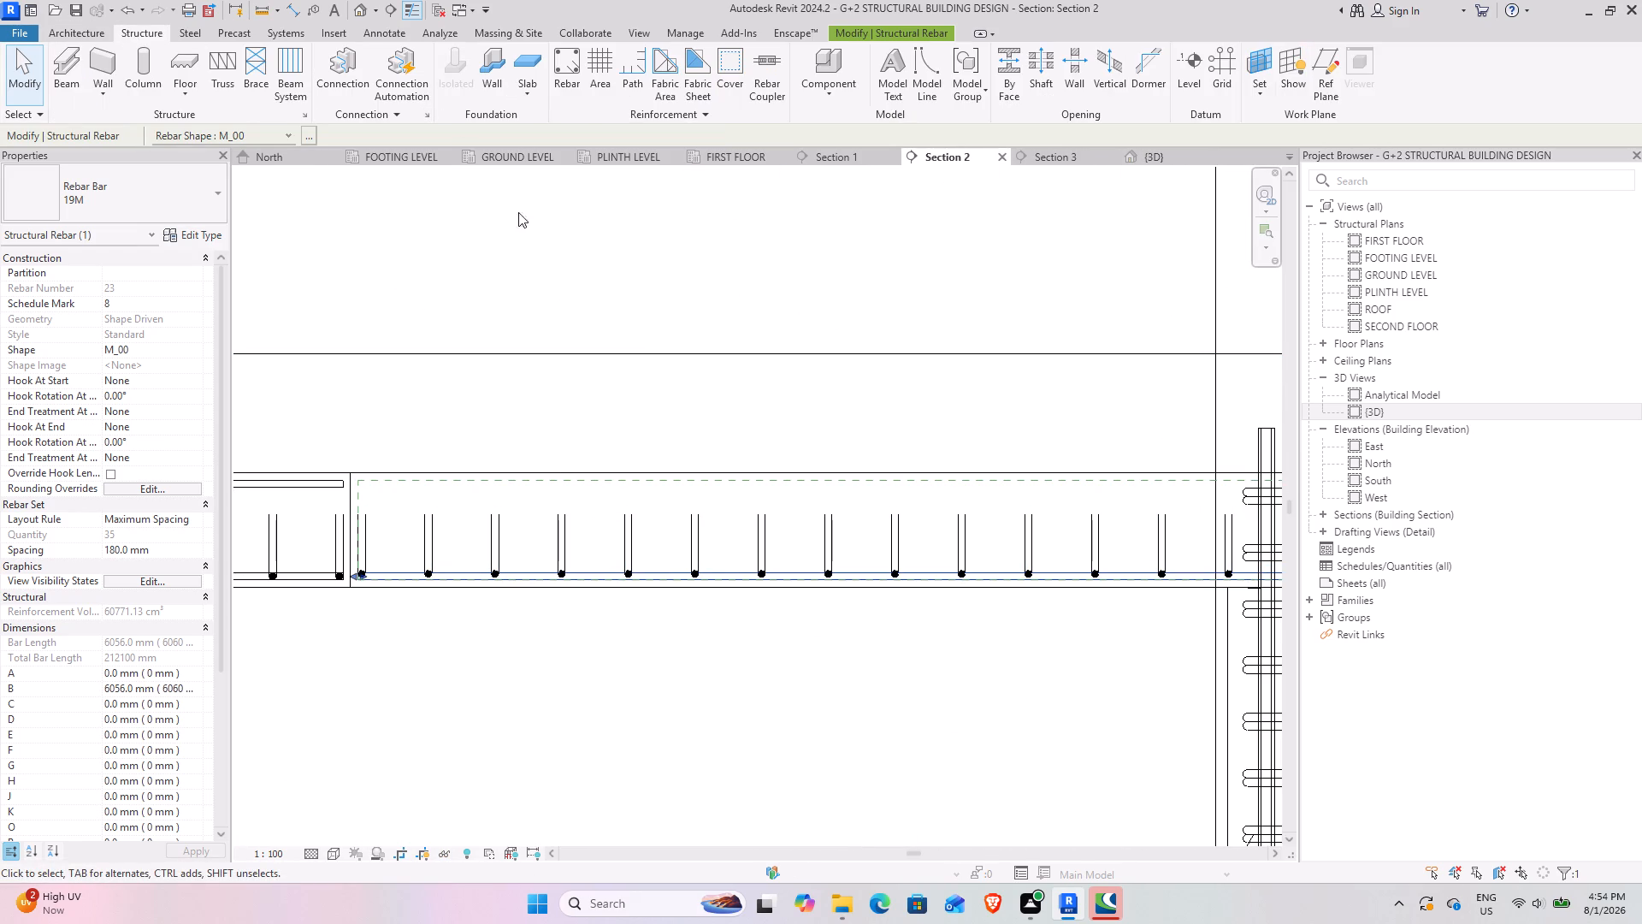
{"action": "left_click", "coordinate": [579, 79]}
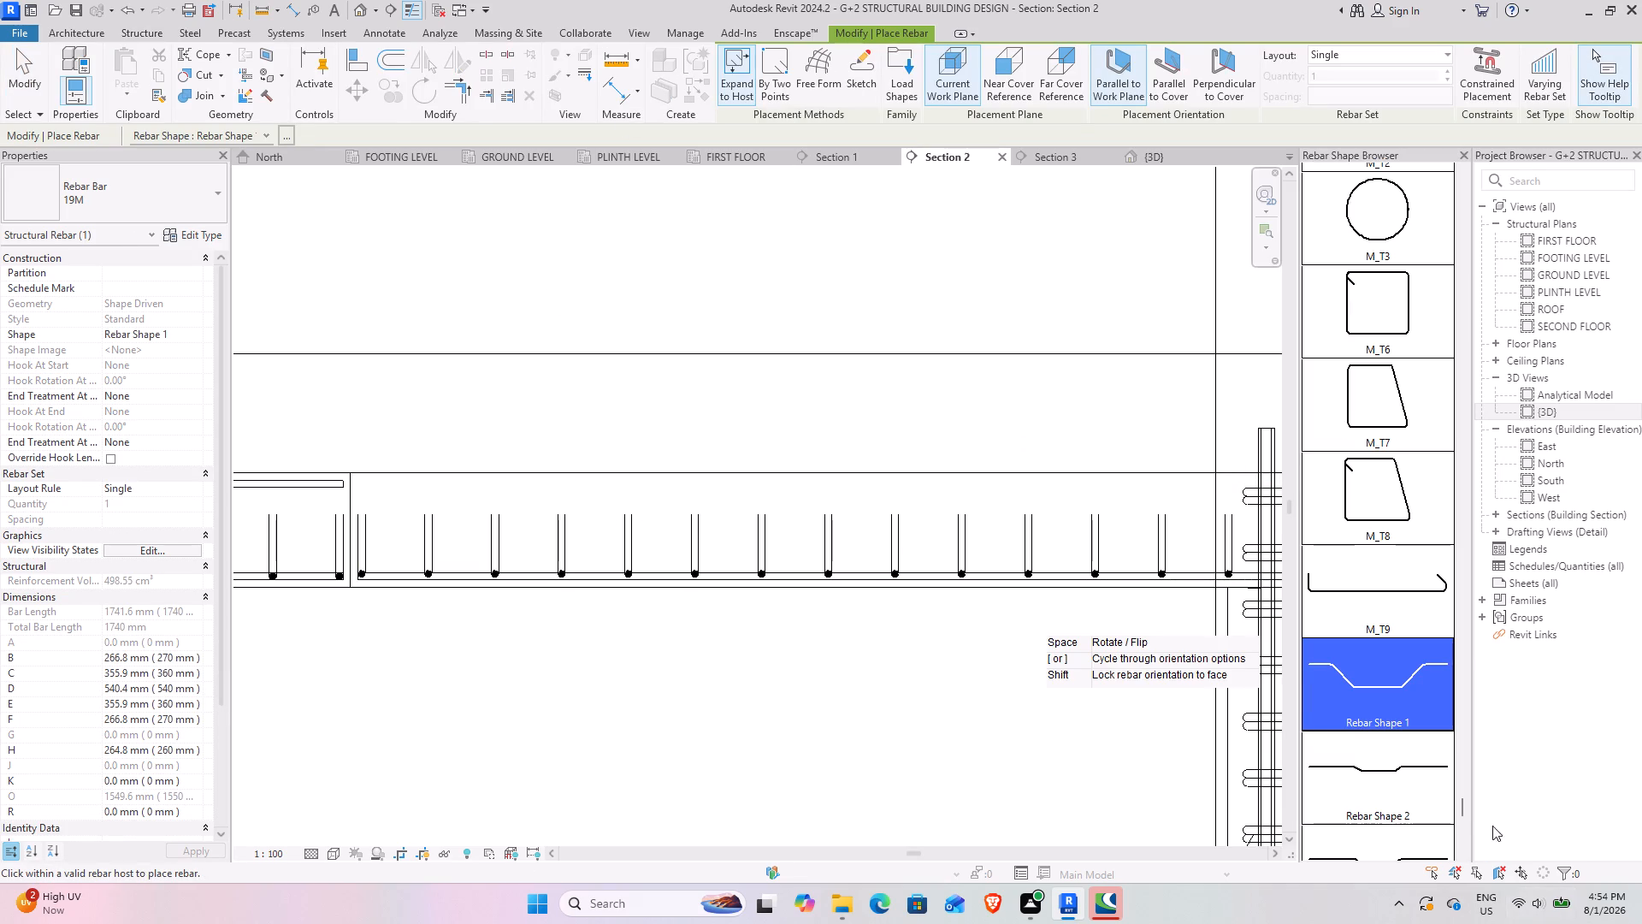
{"action": "left_click_drag", "start_coordinate": [1461, 812], "coordinate": [1451, 174]}
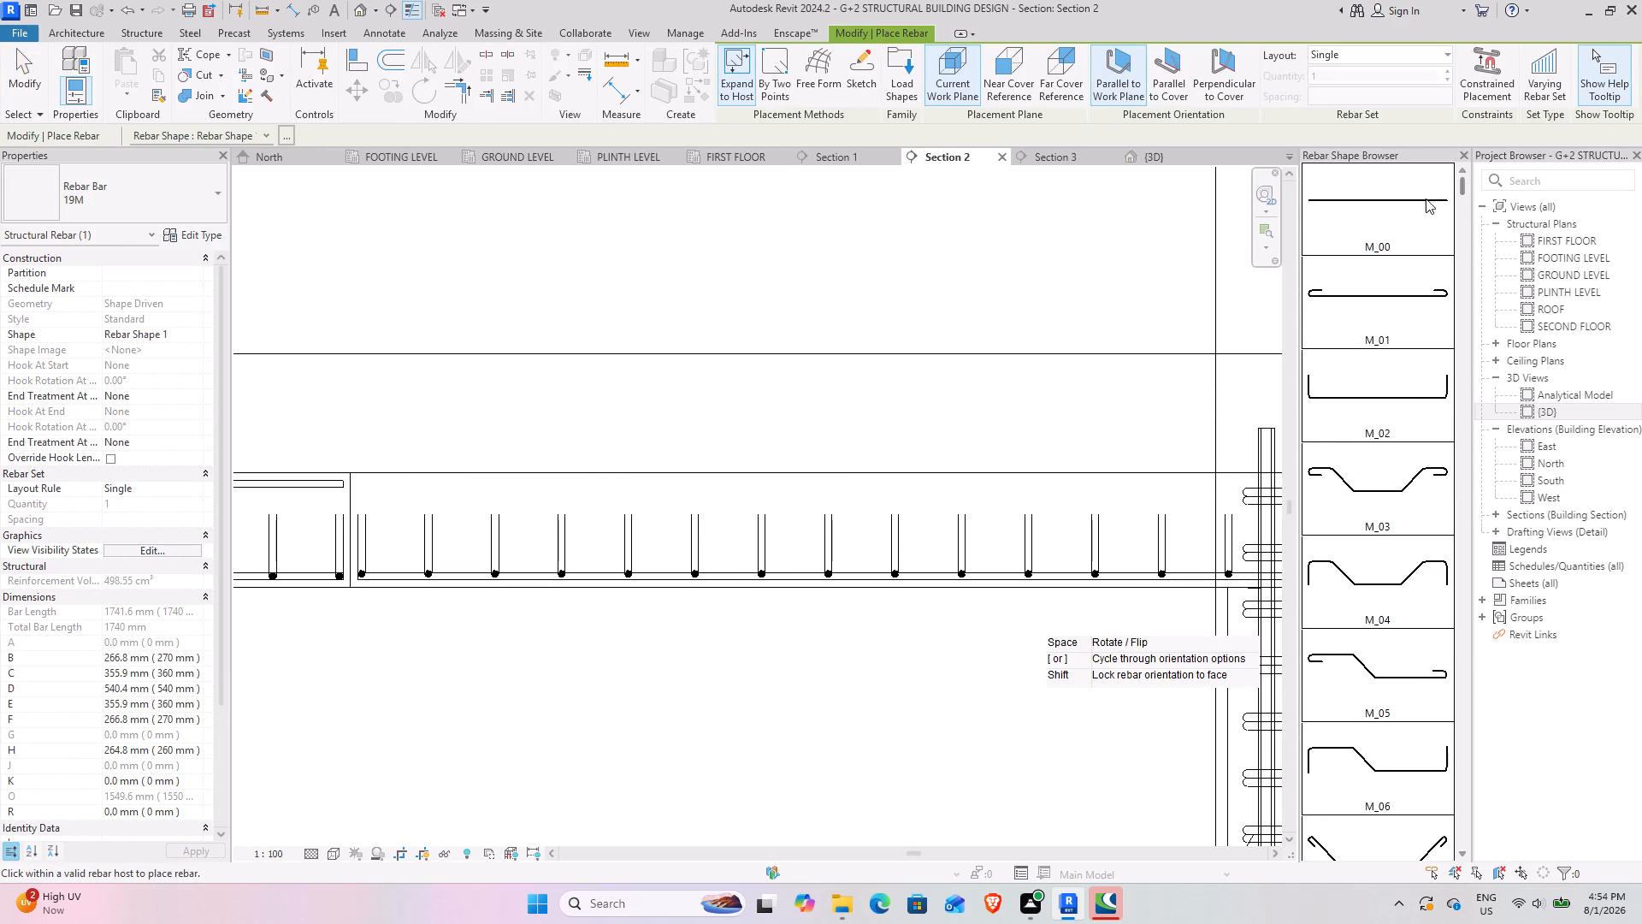
{"action": "left_click", "coordinate": [1426, 198]}
{"action": "left_click", "coordinate": [526, 542]}
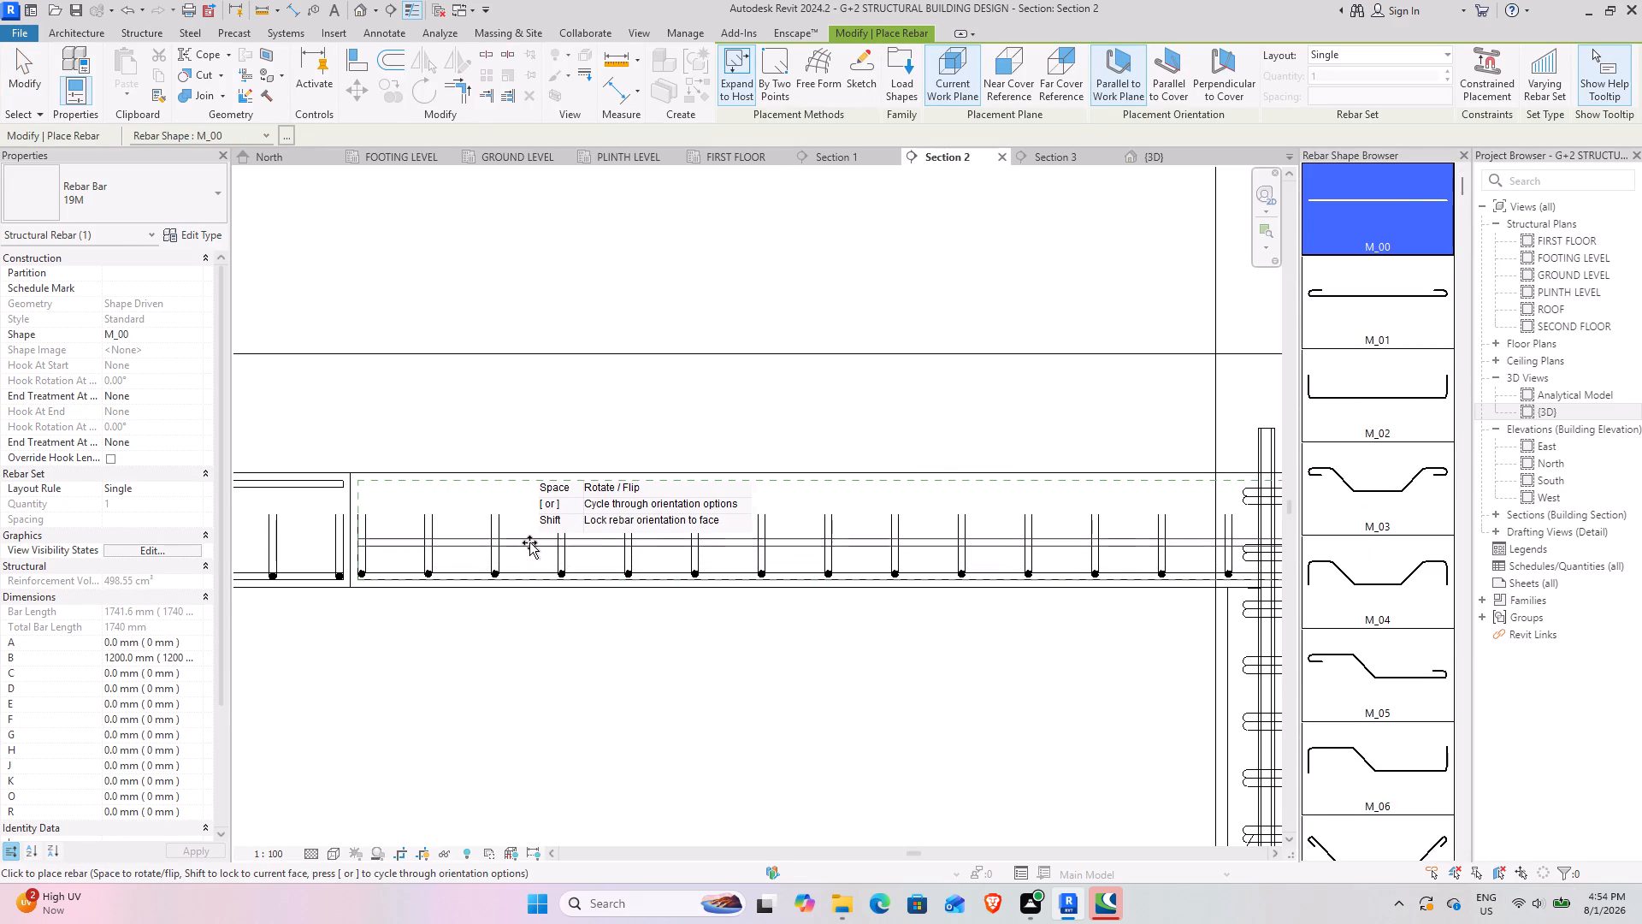
Place a straight M_00 19M bar perpendicular to cover at the bottom of the slab panel.
{"action": "left_click", "coordinate": [1221, 80]}
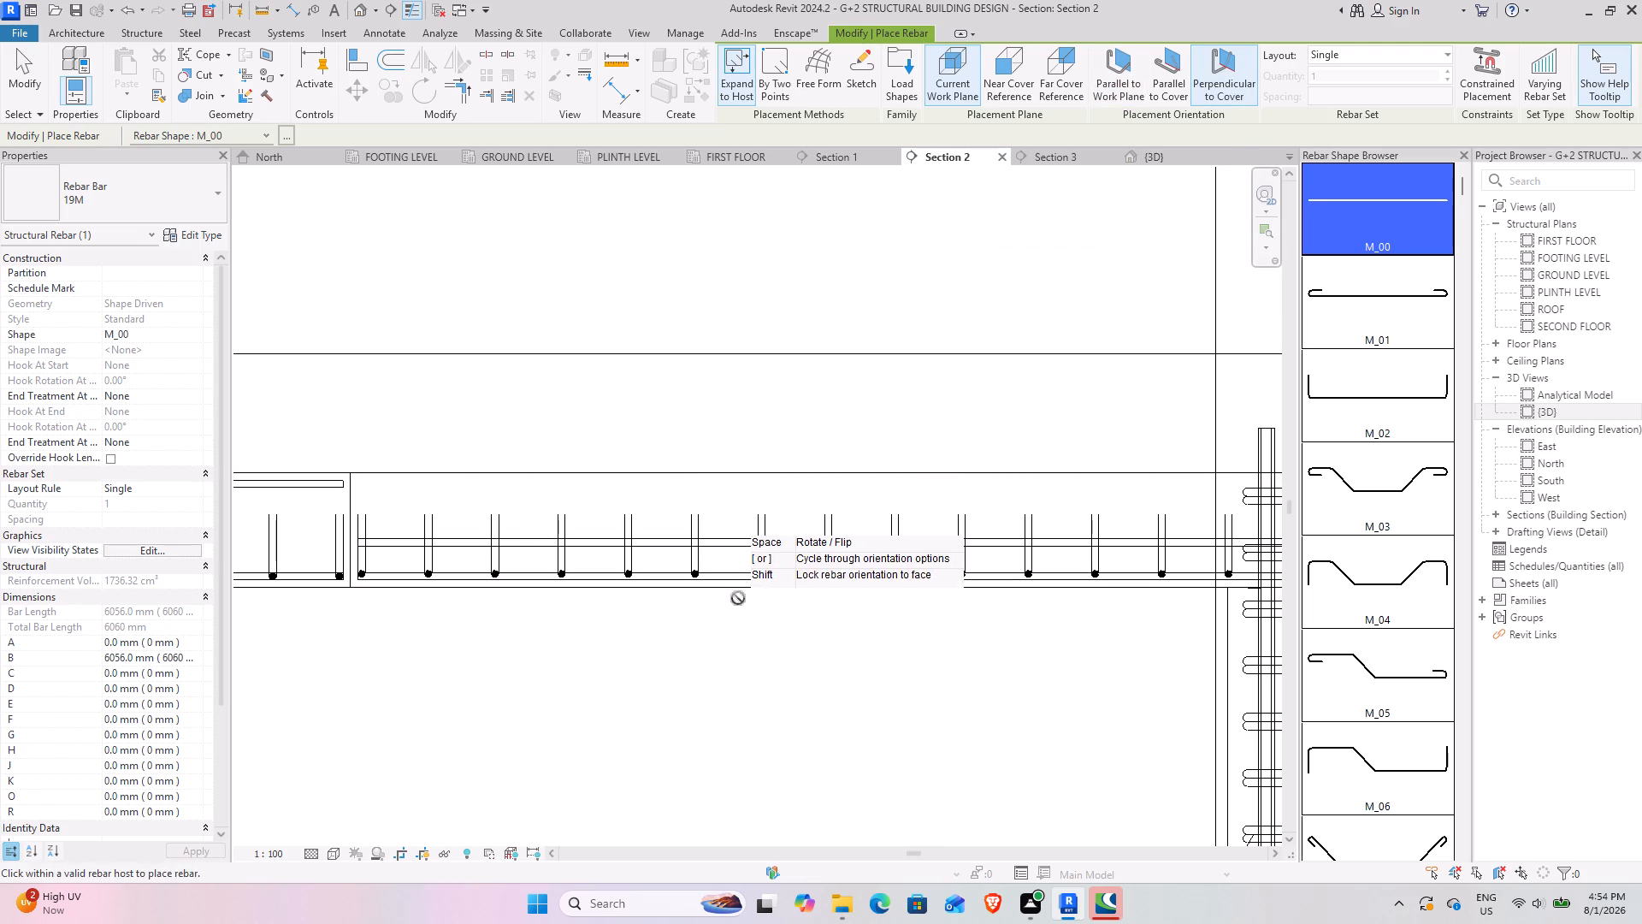
{"action": "left_click", "coordinate": [732, 578]}
{"action": "left_click", "coordinate": [3, 69]}
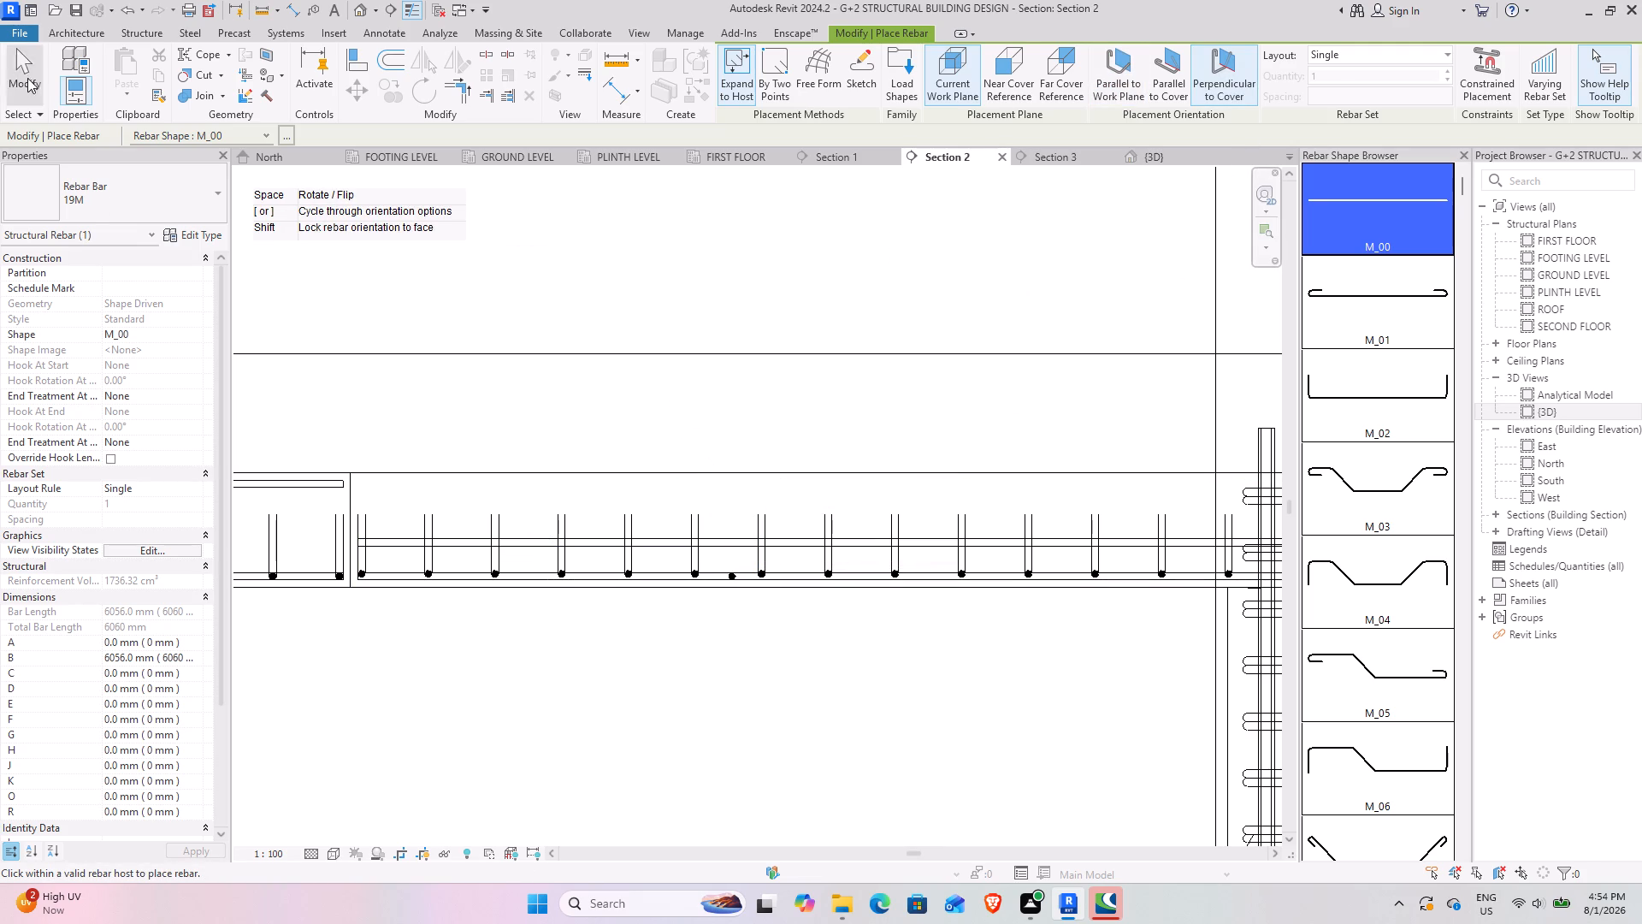
{"action": "left_click", "coordinate": [30, 79]}
Set the new perpendicular bottom bar's layout to Maximum Spacing at 180 mm.
{"action": "left_click", "coordinate": [731, 577]}
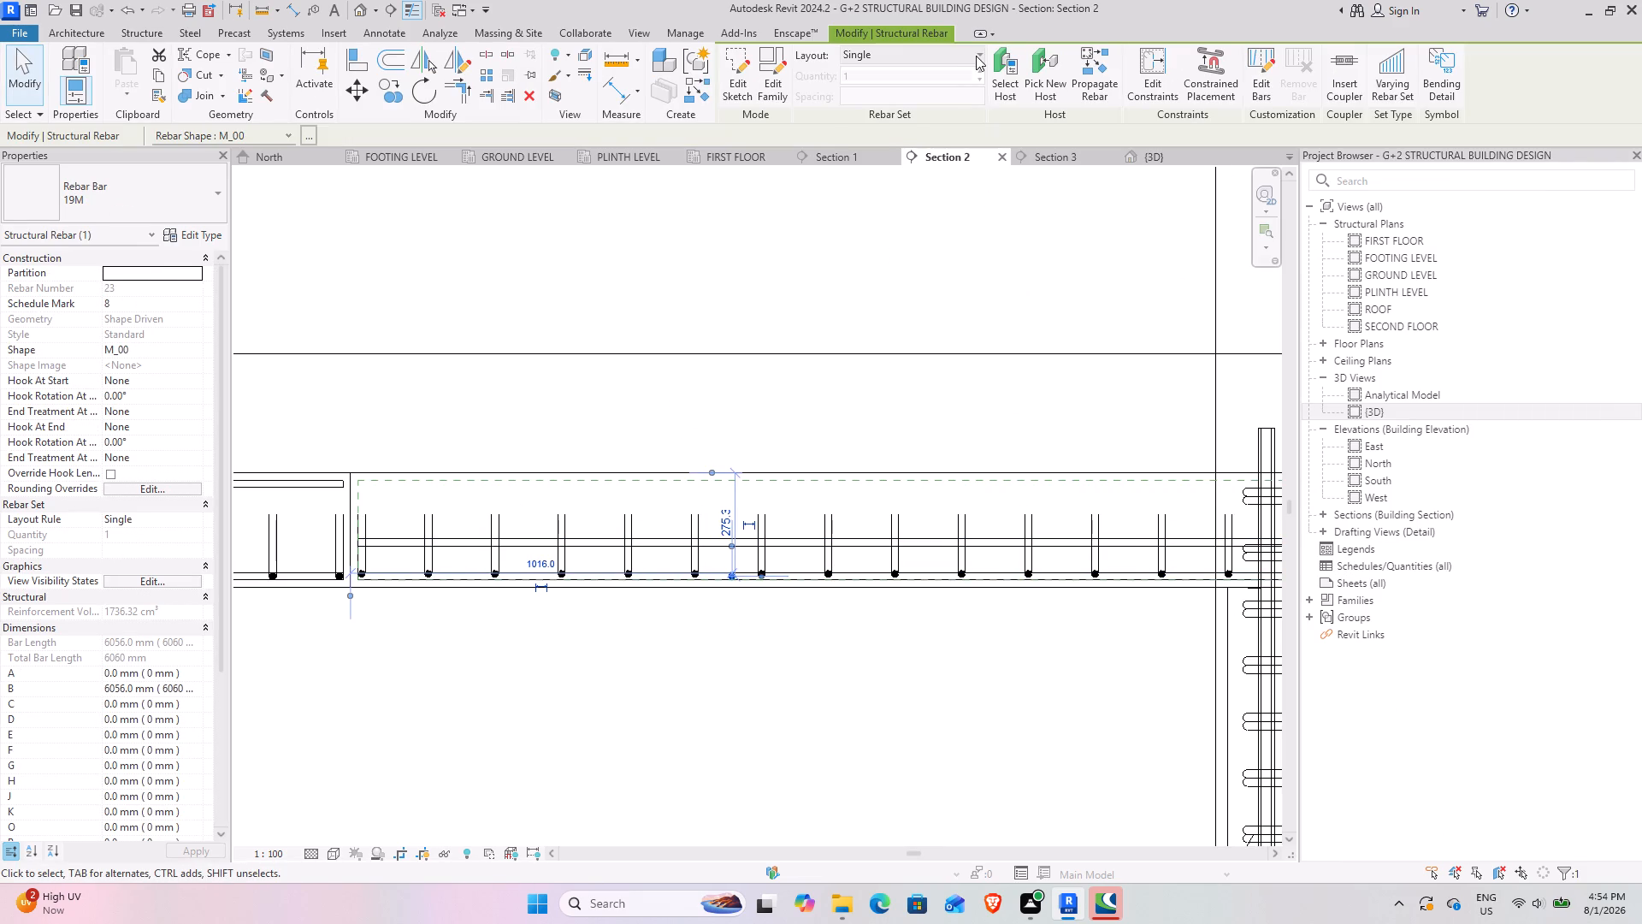
{"action": "left_click", "coordinate": [976, 56]}
{"action": "left_click", "coordinate": [904, 109]}
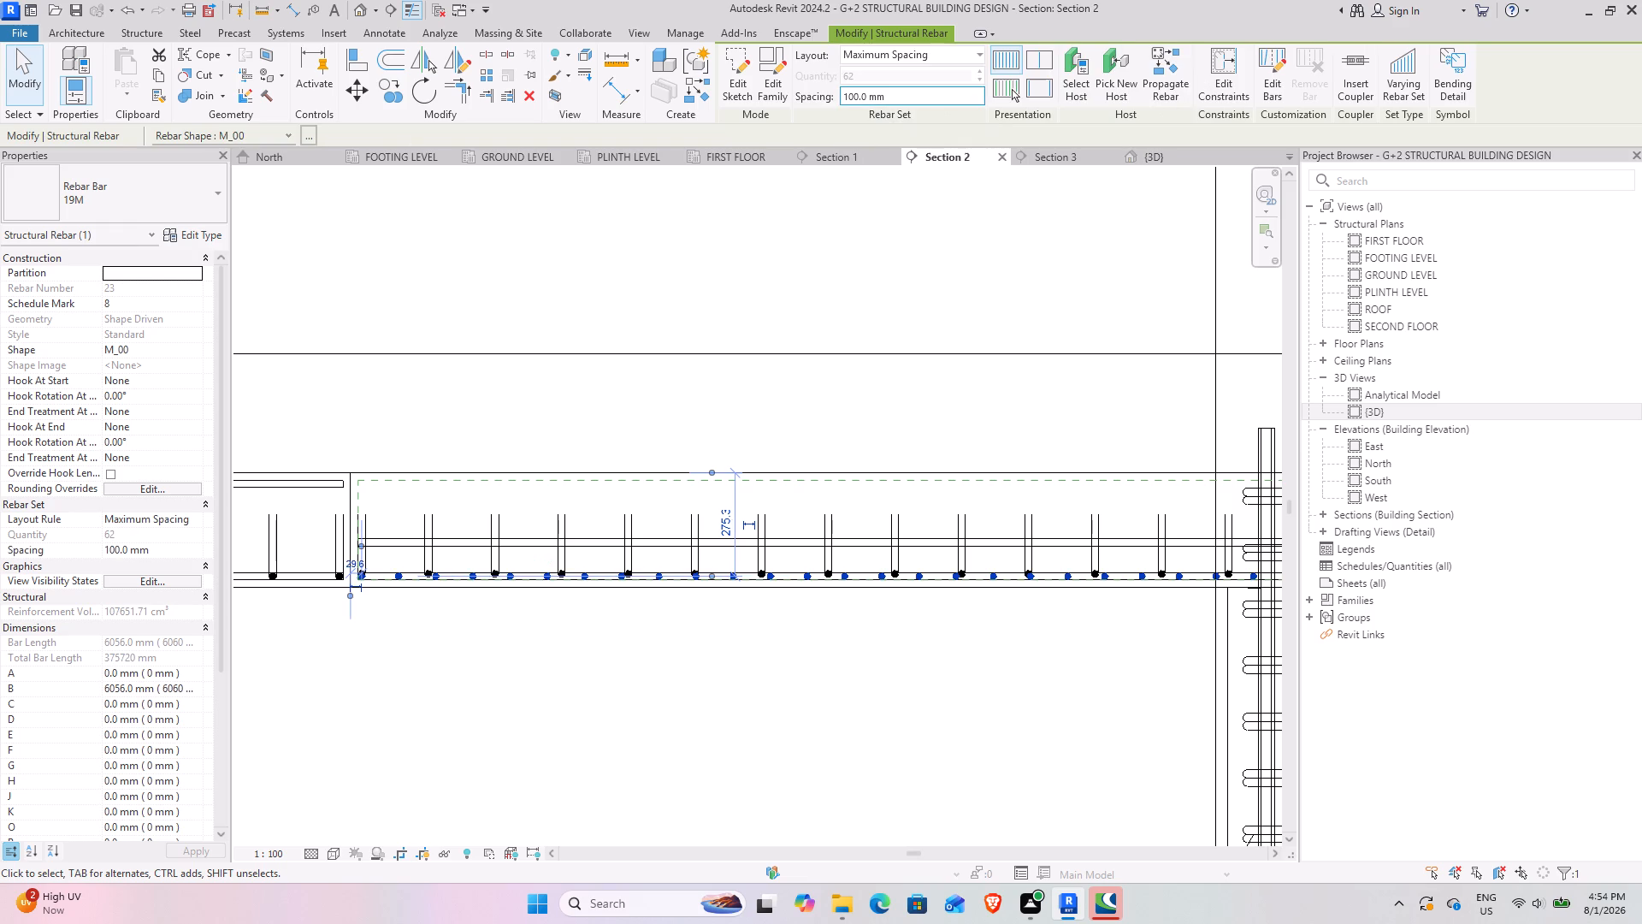
{"action": "left_click", "coordinate": [936, 96]}
{"action": "type", "text": "180"}
{"action": "key", "text": "Return"}
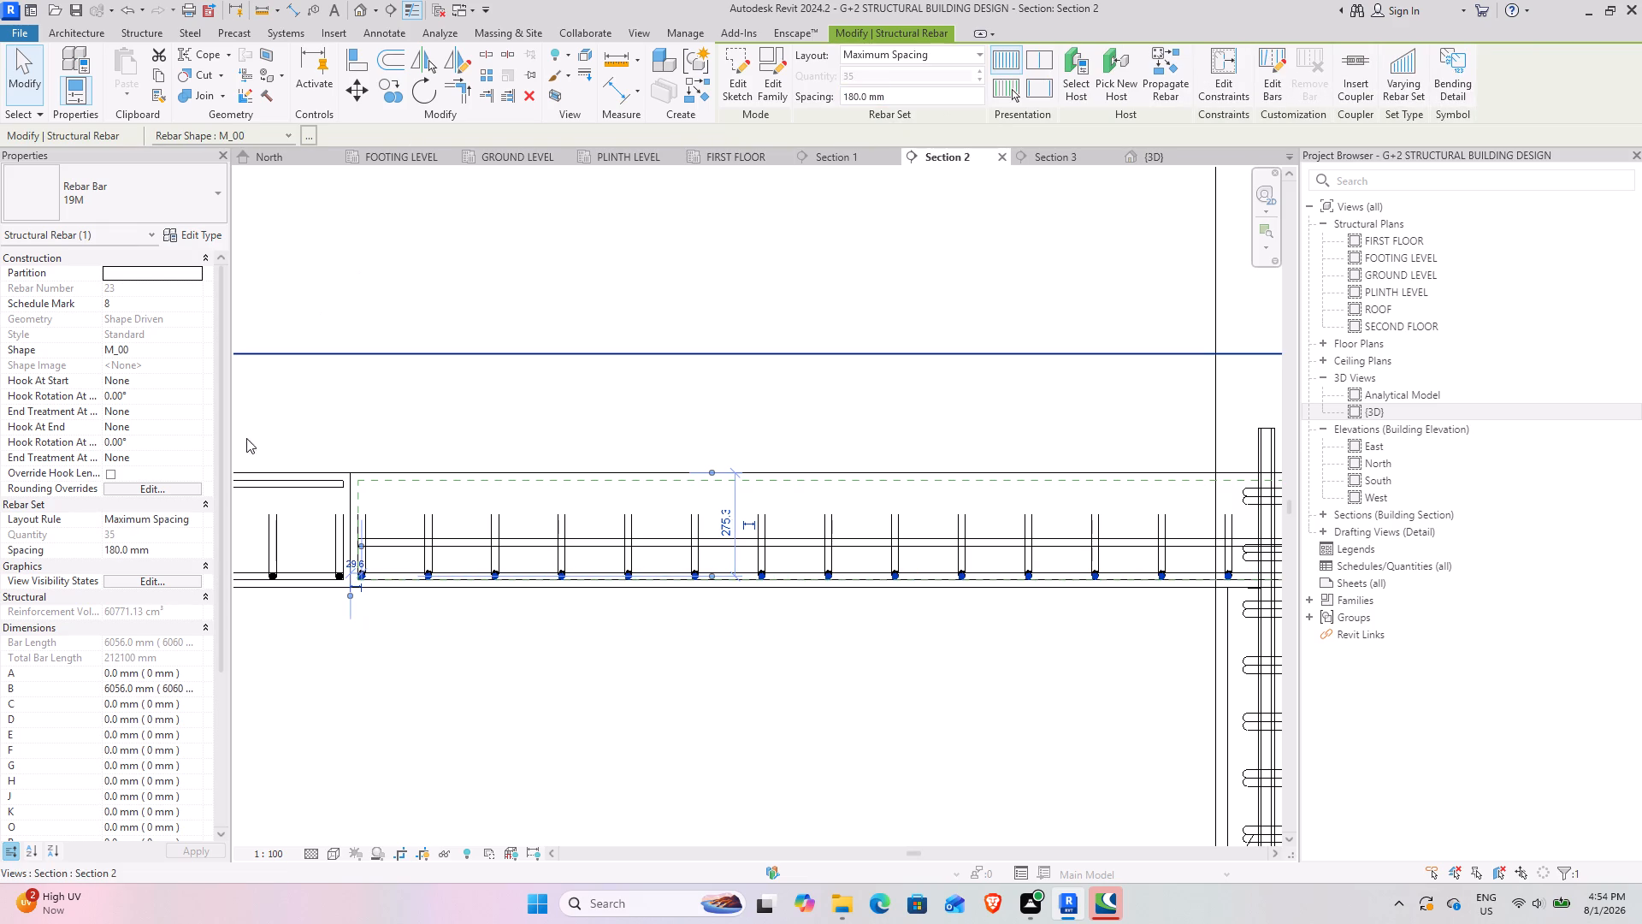
Make the new perpendicular bottom bar set in Section 2 unobscured in the {3D} view.
{"action": "left_click", "coordinate": [157, 578]}
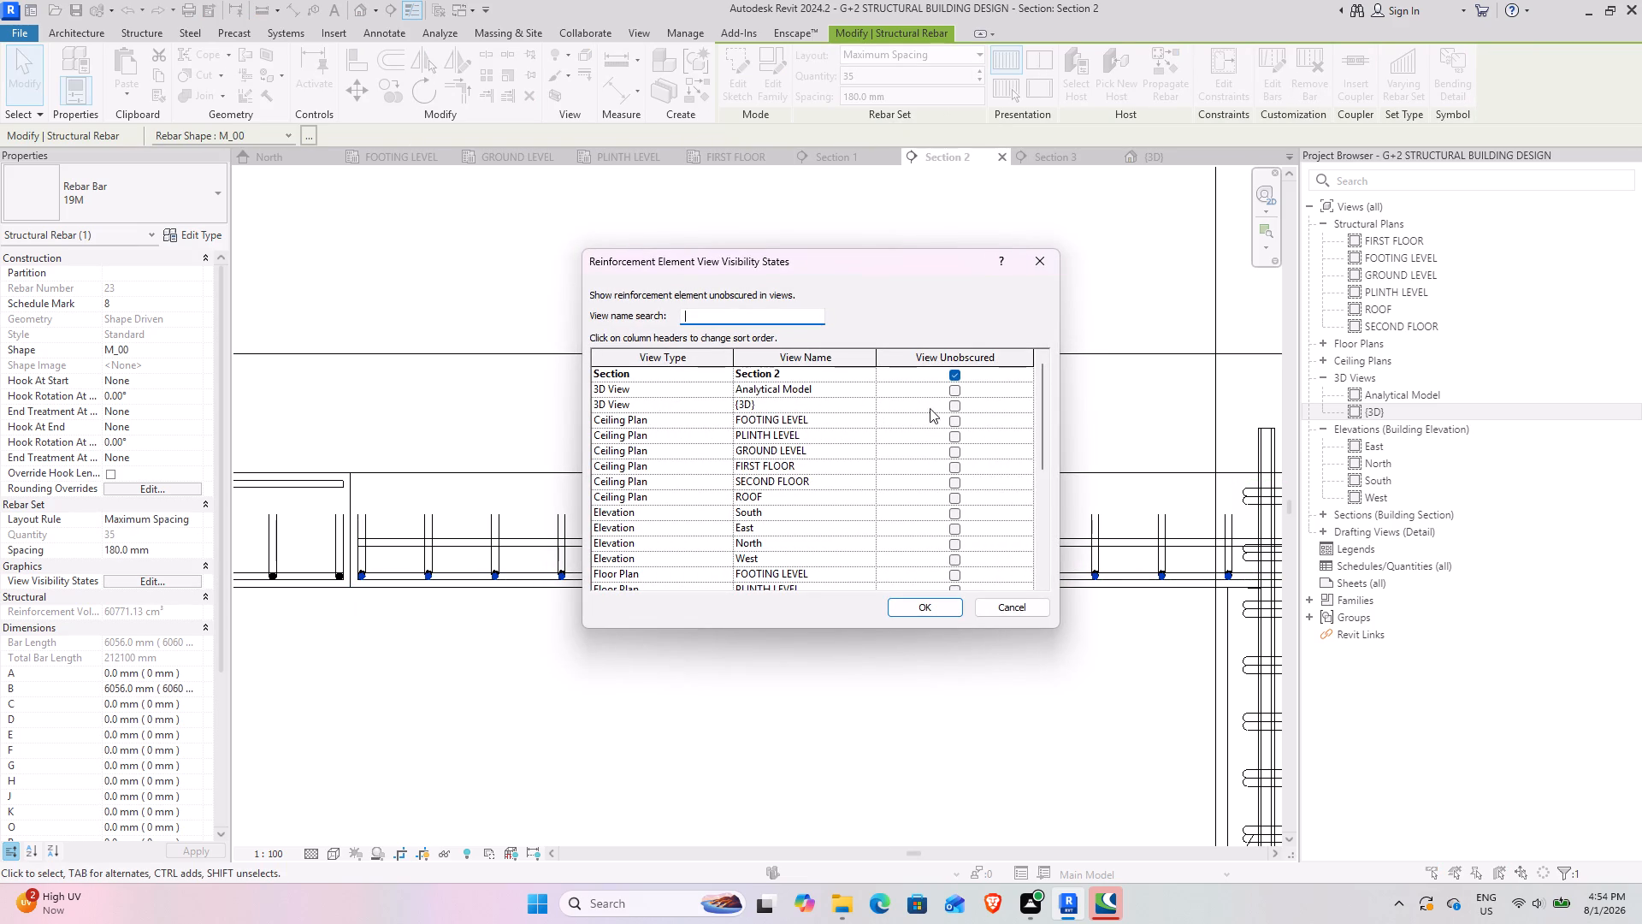
{"action": "left_click", "coordinate": [951, 406]}
{"action": "left_click", "coordinate": [933, 605]}
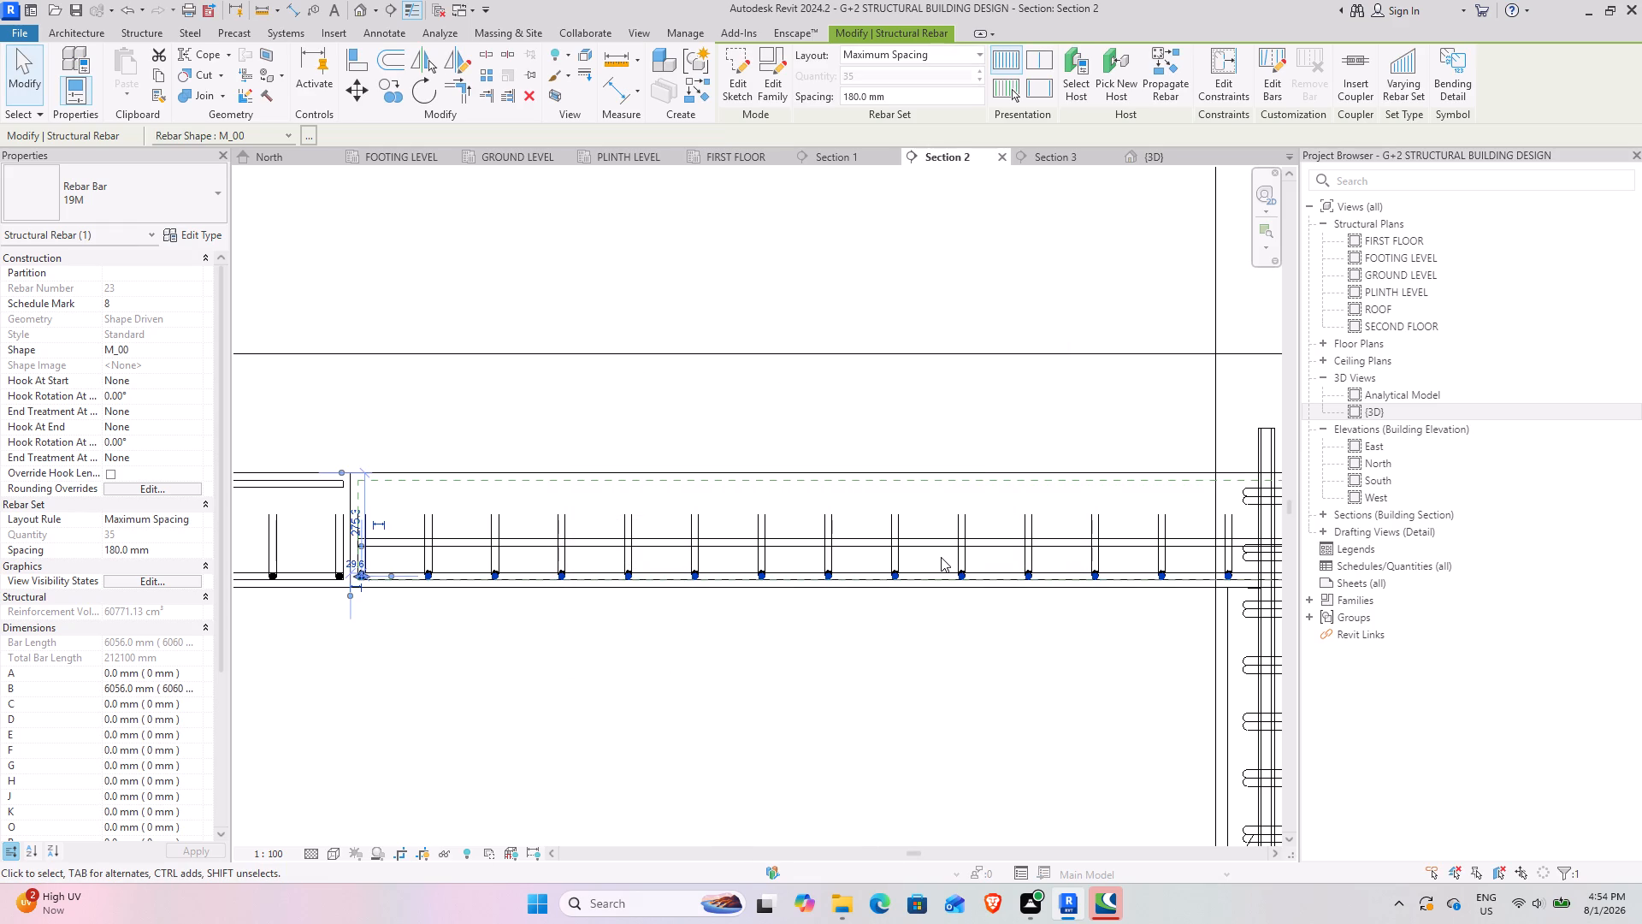
Edit the straight parallel 19M bar's sketch in Section 2, drawing a 1500 mm top-cover leg from its near end and a 45° crank about 165 mm down.
{"action": "left_click", "coordinate": [828, 542]}
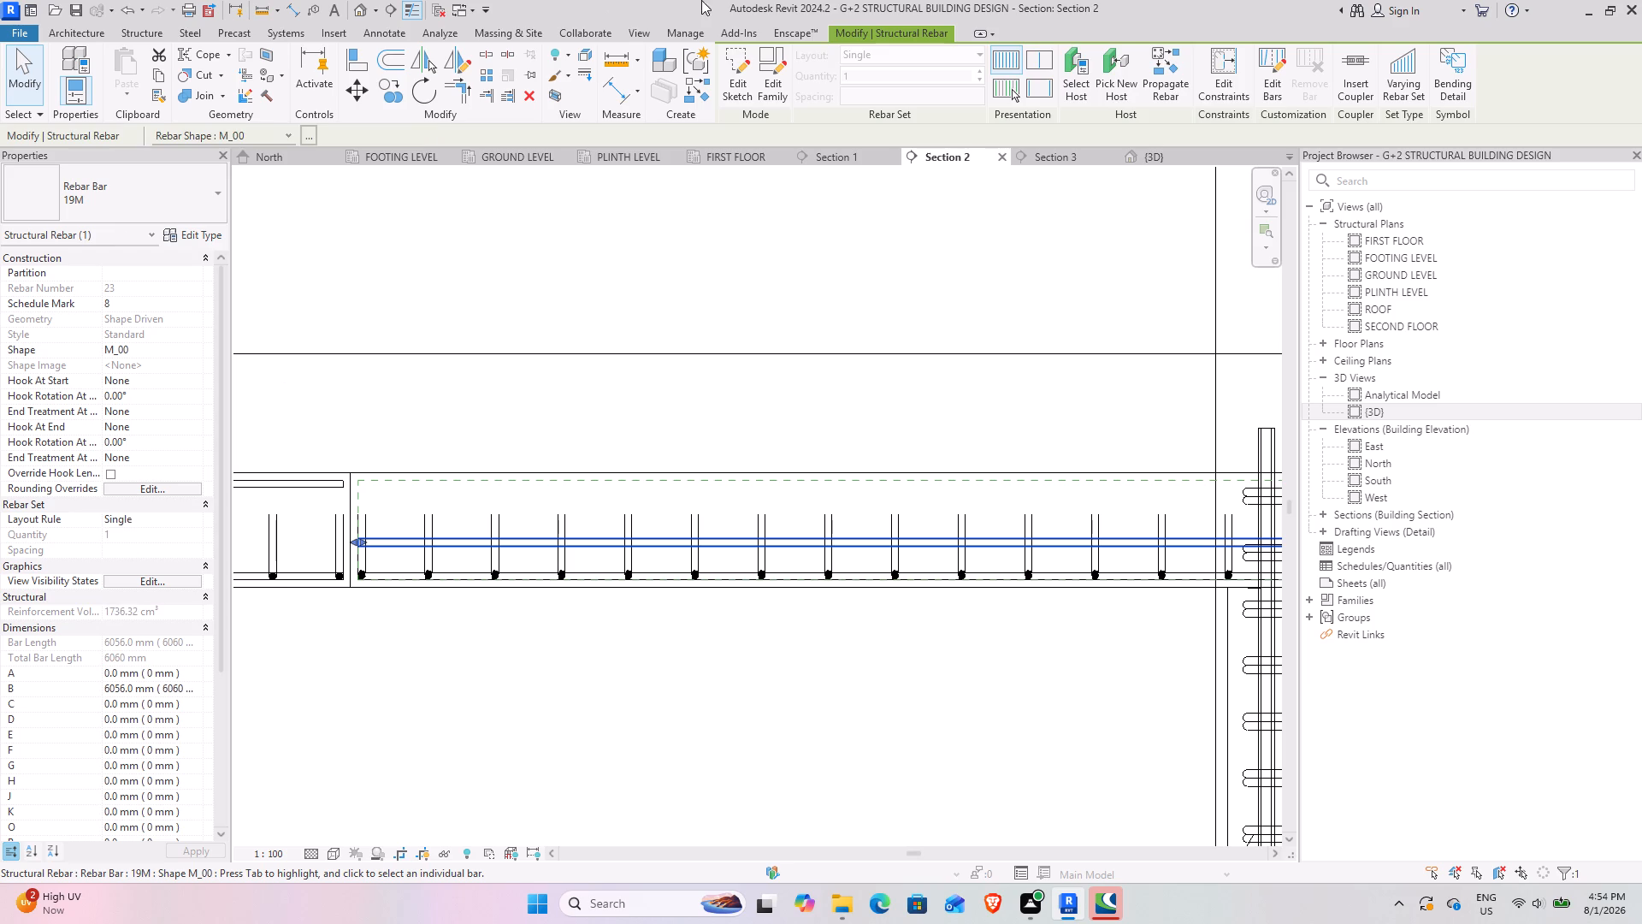
{"action": "left_click", "coordinate": [729, 74]}
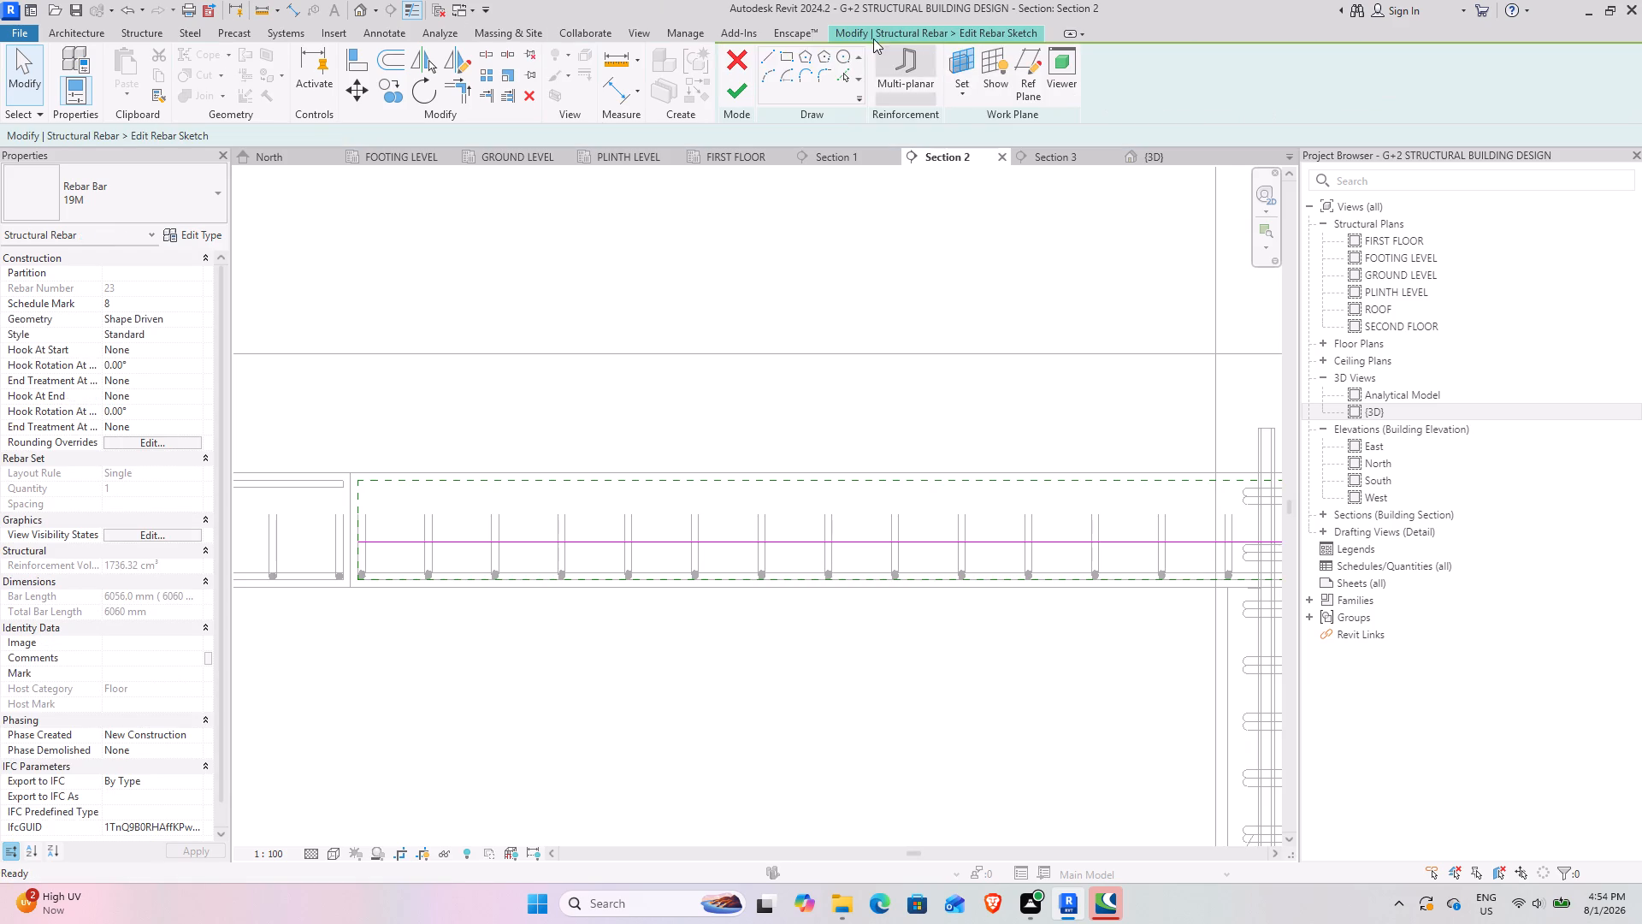
{"action": "left_click", "coordinate": [771, 56]}
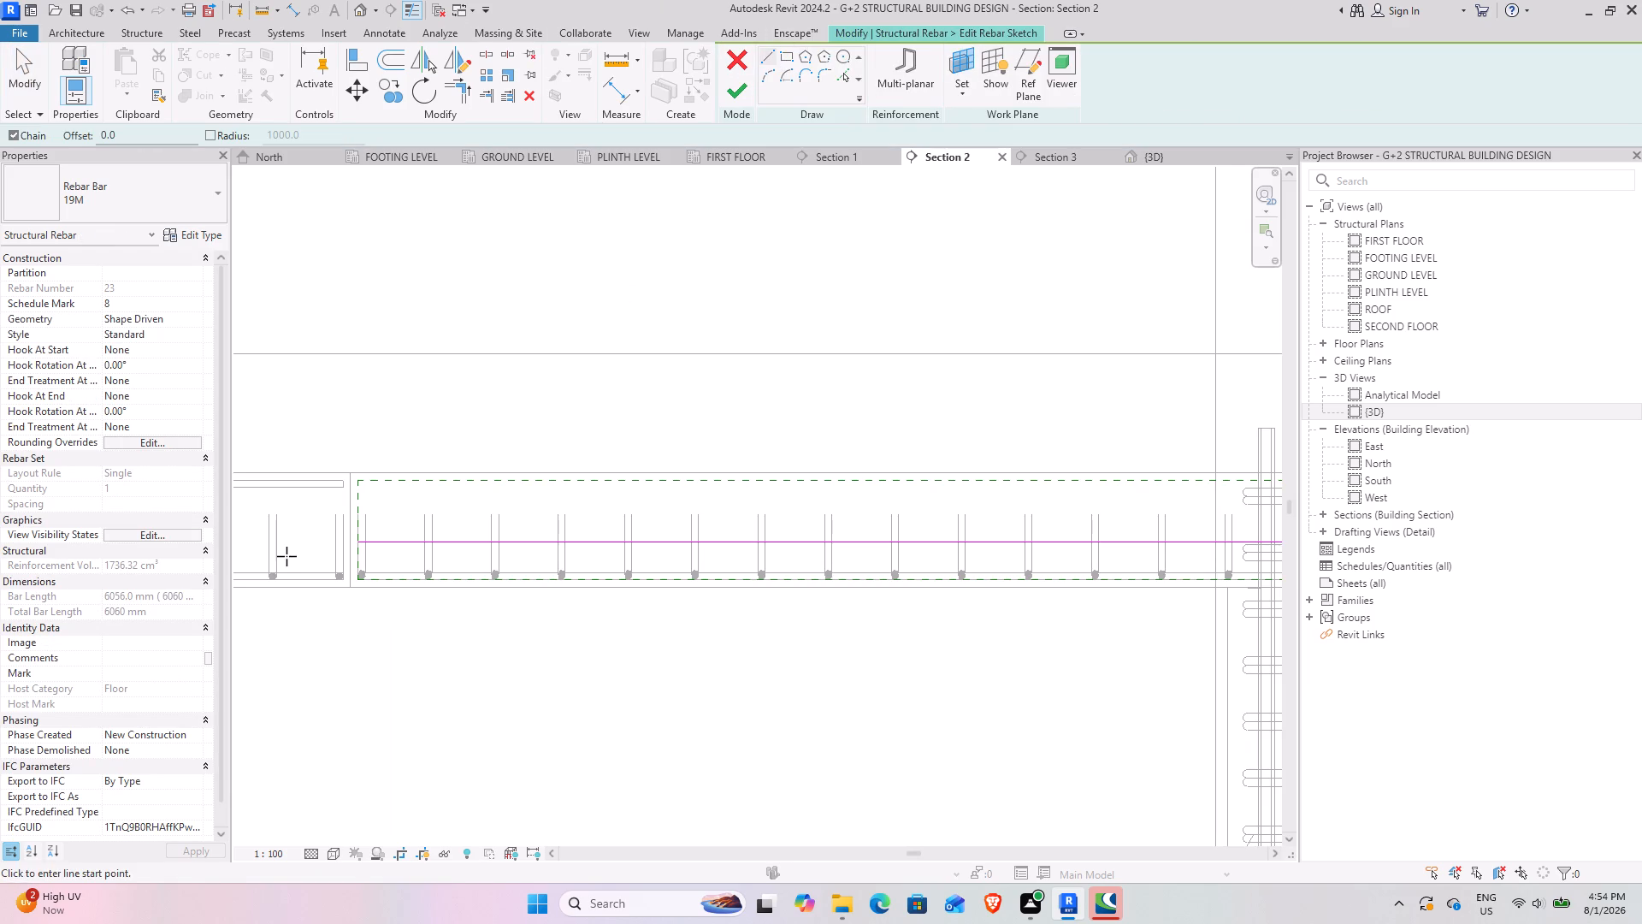
{"action": "left_click", "coordinate": [359, 483]}
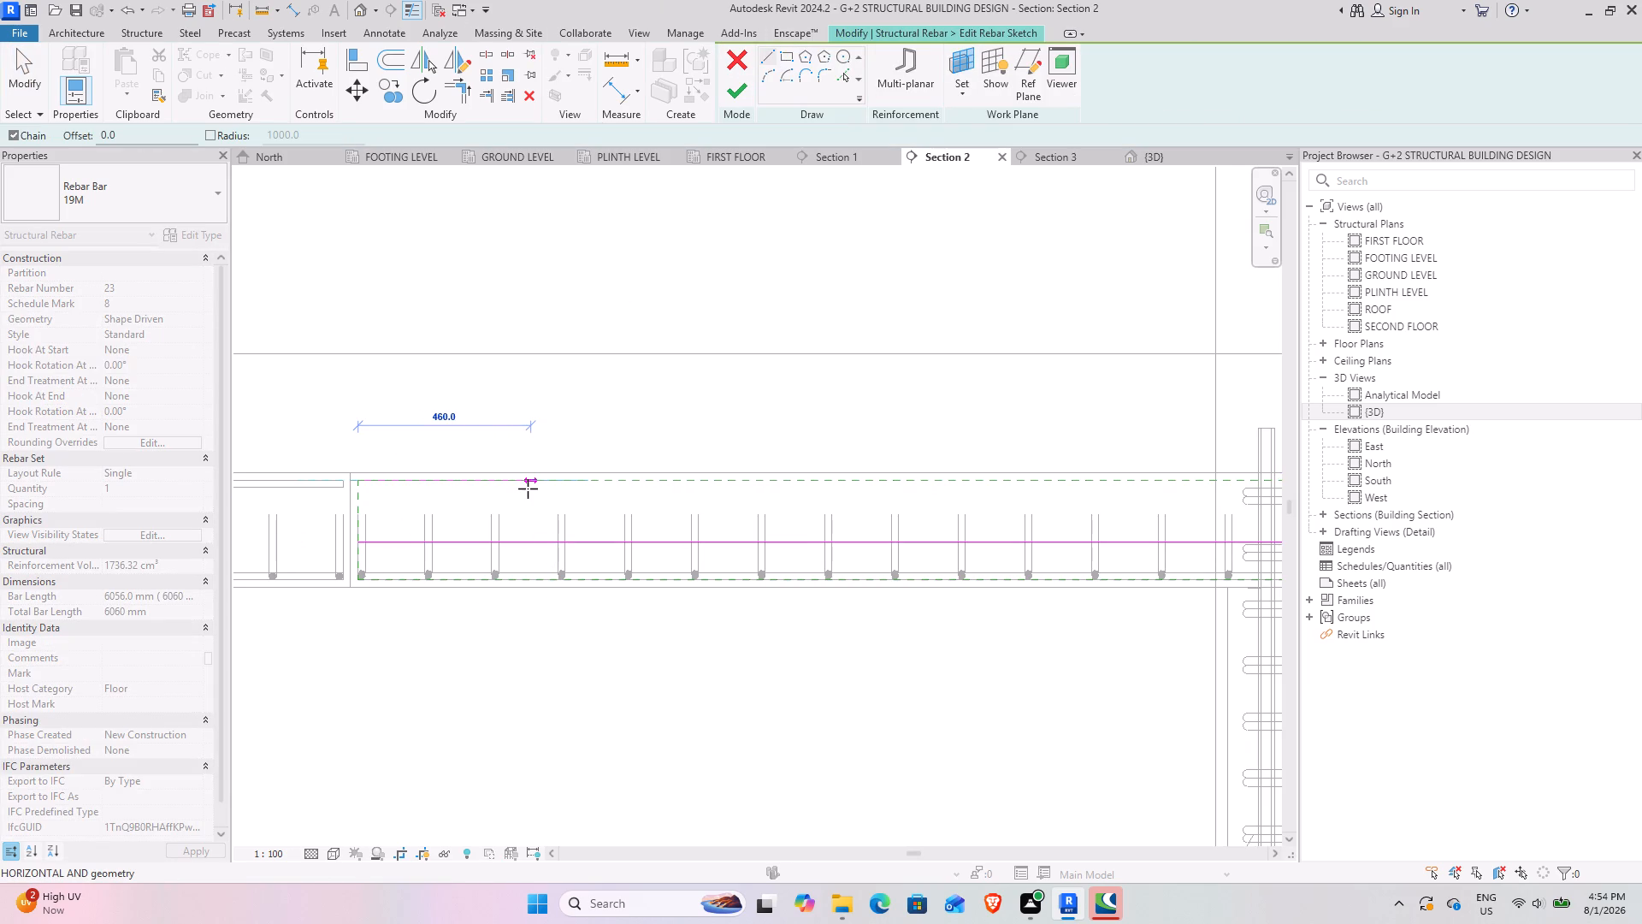
{"action": "type", "text": "1500"}
{"action": "key", "text": "Return"}
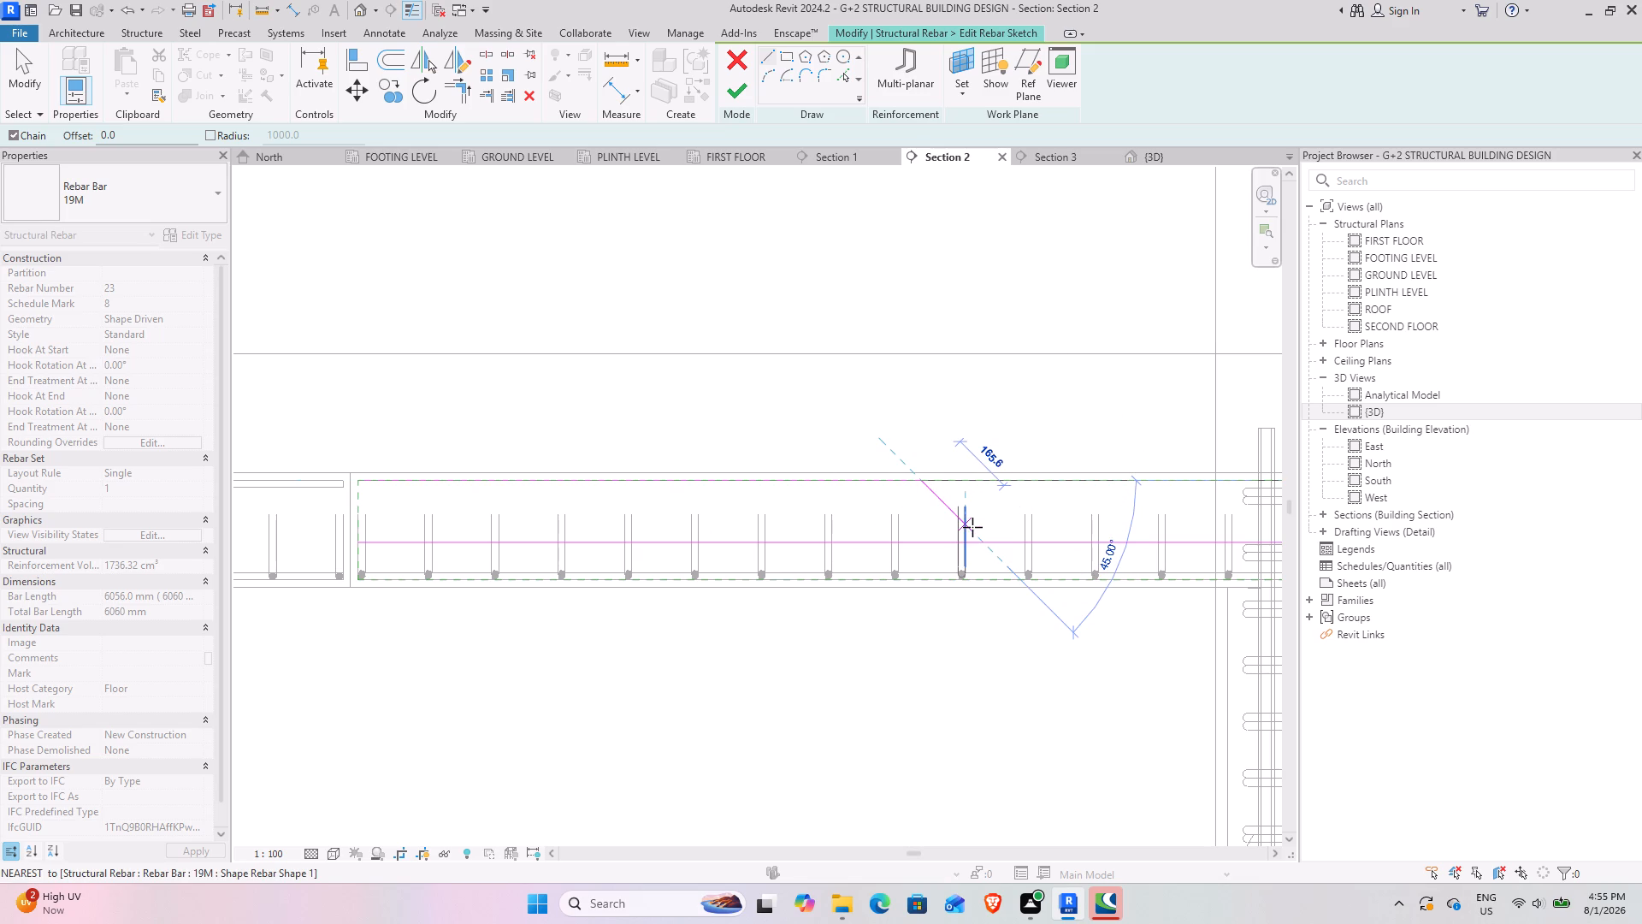
{"action": "left_click", "coordinate": [972, 527]}
{"action": "scroll", "coordinate": [1155, 522], "scroll_direction": "down", "scroll_amount": 4}
{"action": "middle_click_drag", "start_coordinate": [1161, 500], "coordinate": [553, 509]}
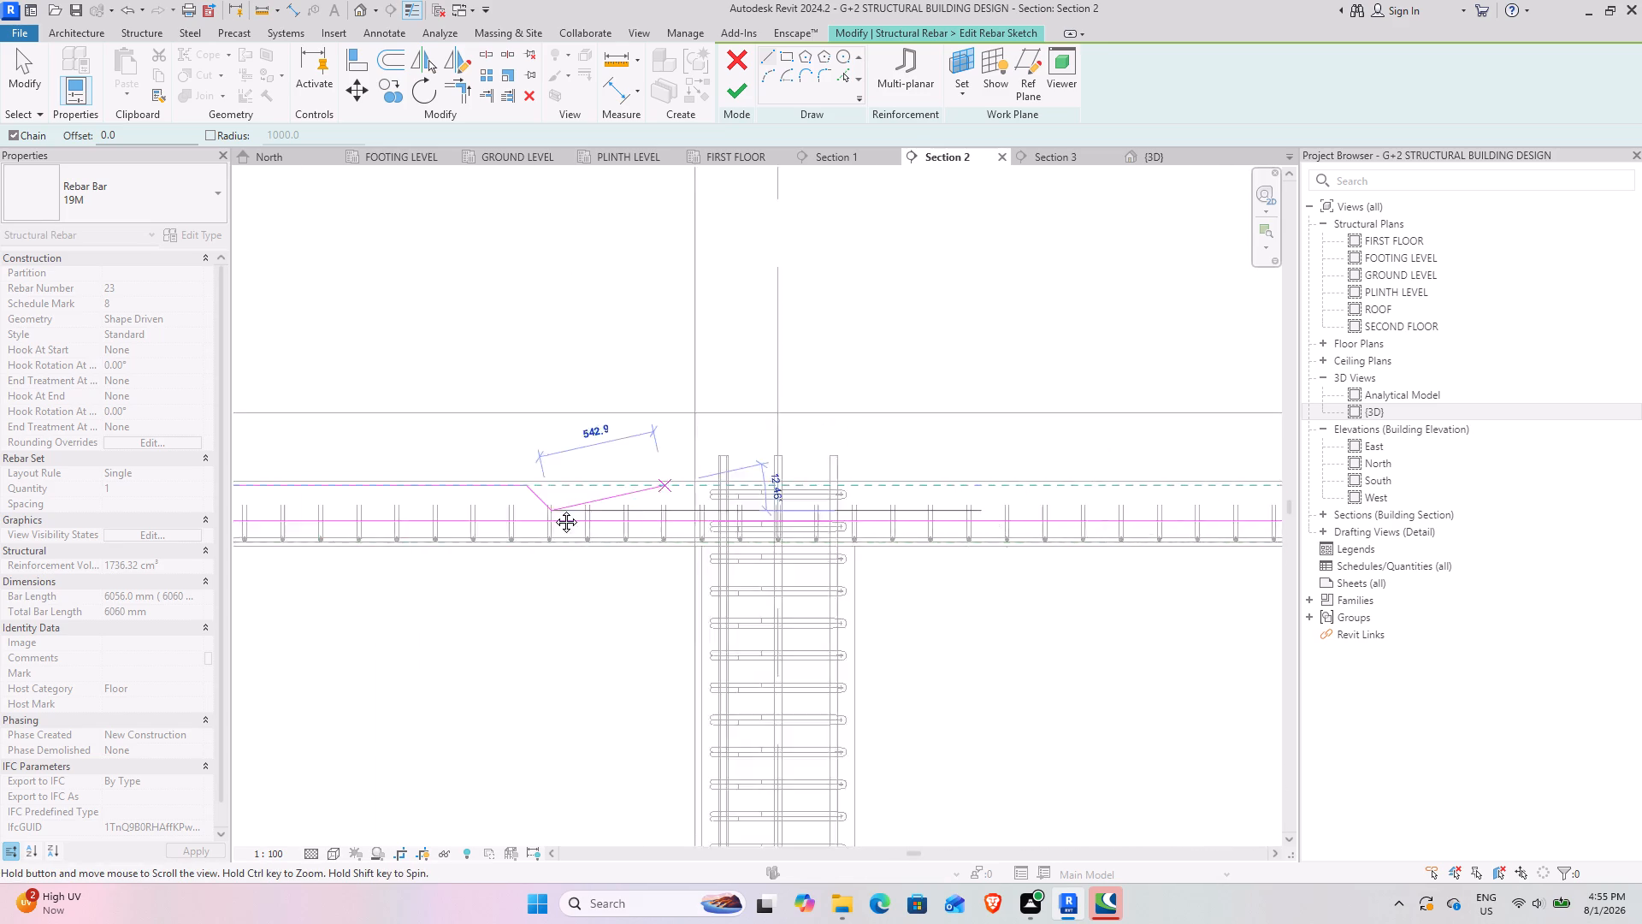
{"action": "middle_click_drag", "start_coordinate": [553, 509], "coordinate": [285, 555]}
{"action": "key", "text": "Escape"}
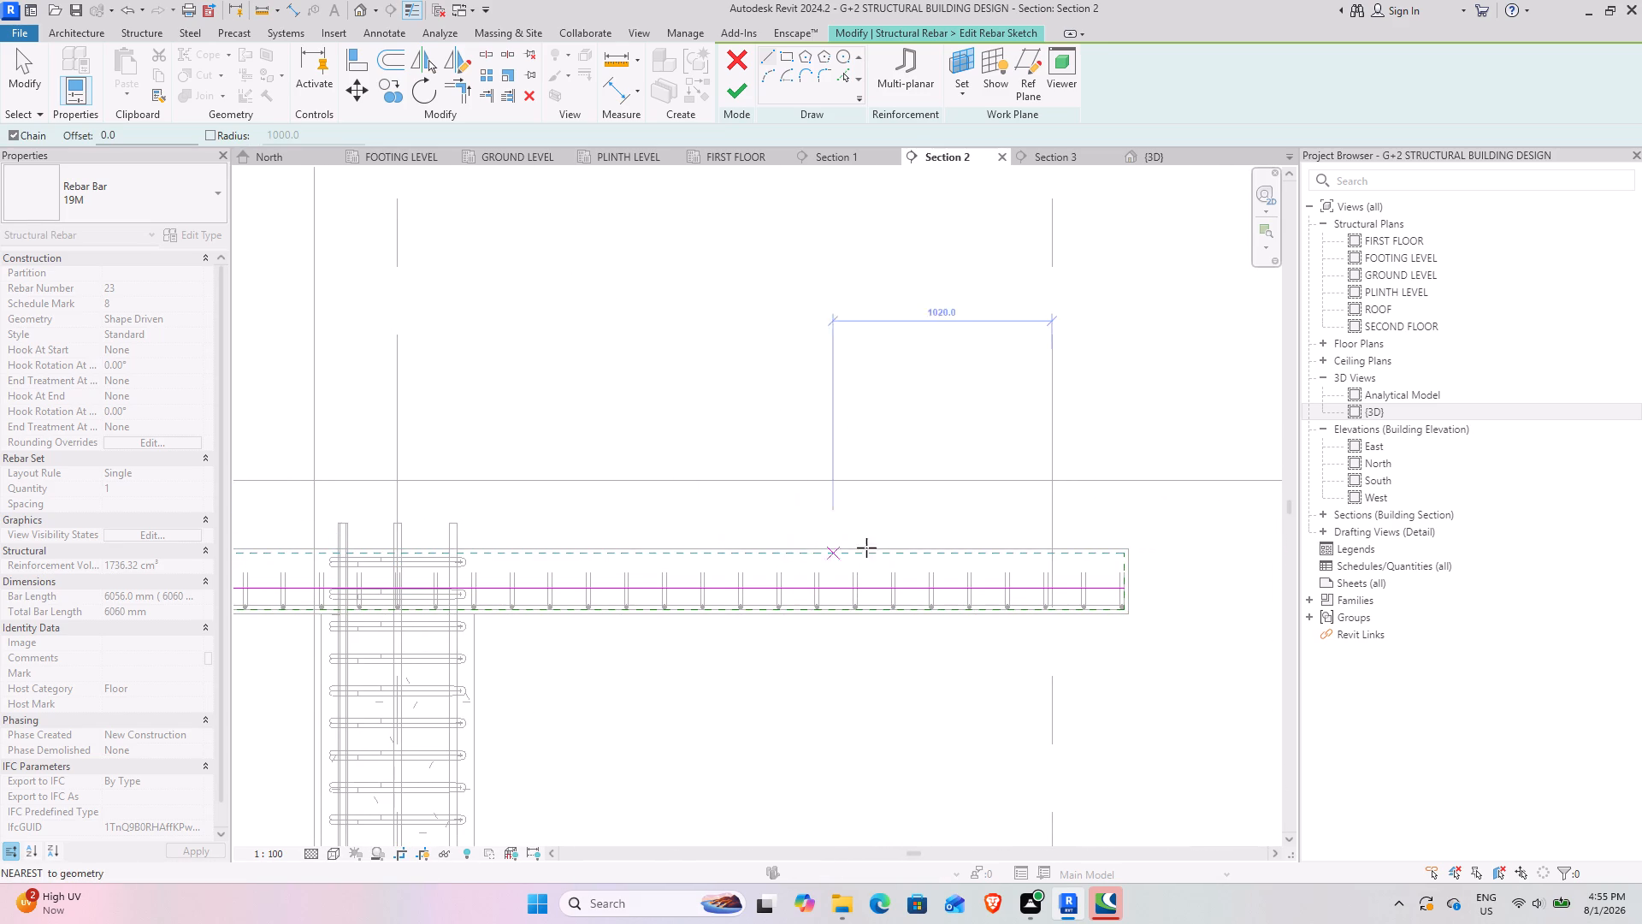
At the slab's opposite end, sketch a 1500 mm leg along the top cover and a 45° crank about 200 mm down.
{"action": "scroll", "coordinate": [1119, 548], "scroll_direction": "up", "scroll_amount": 3}
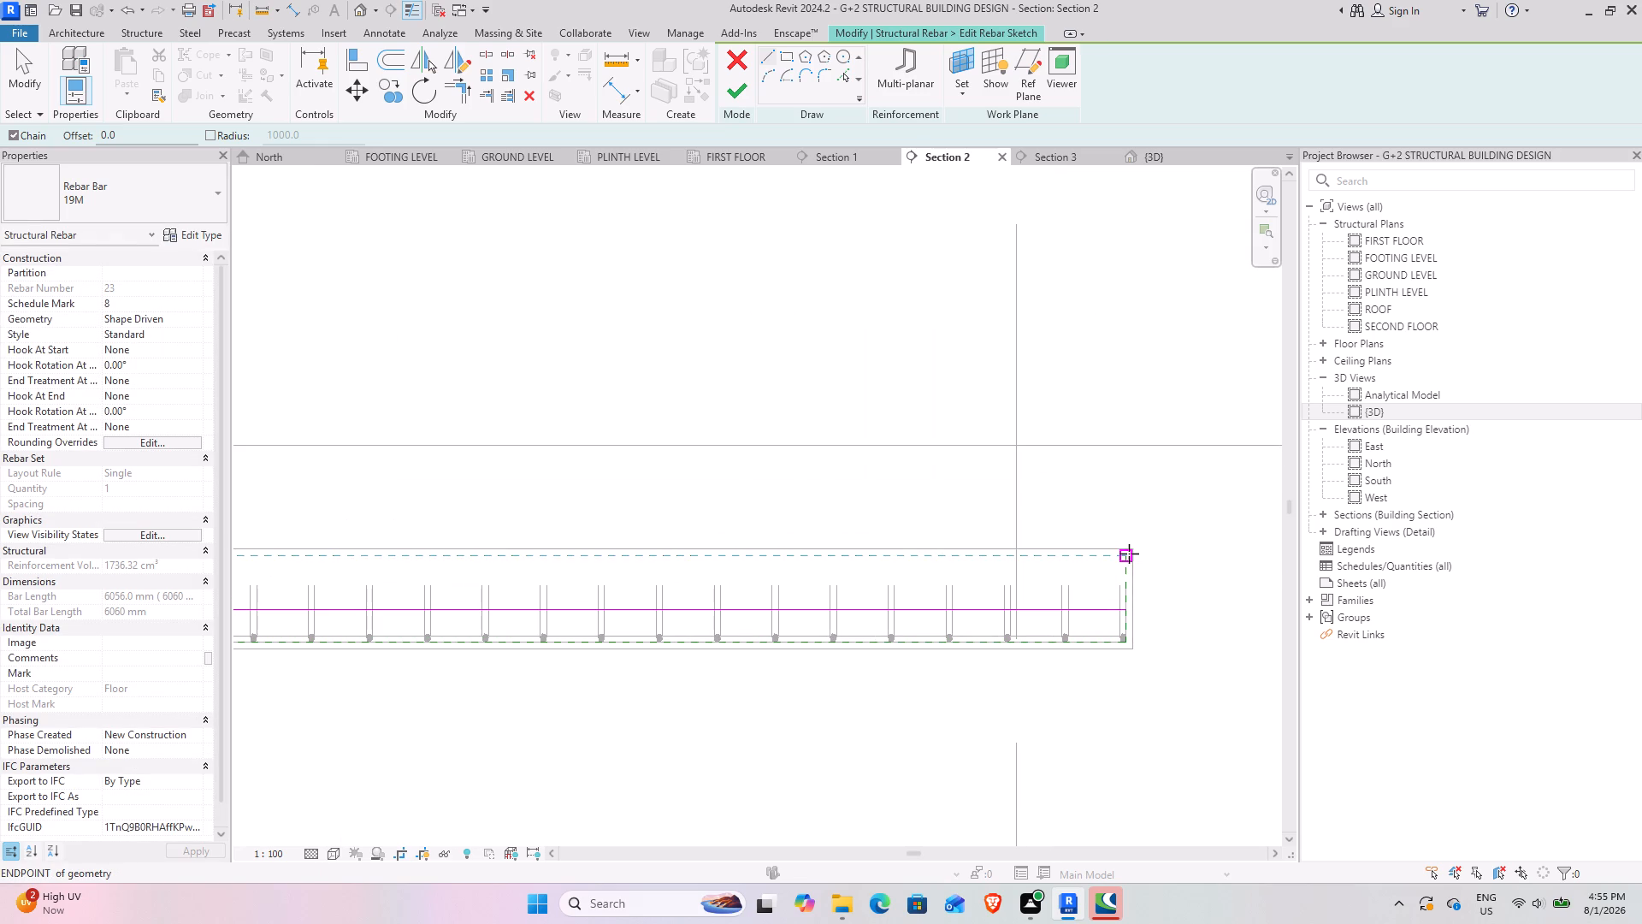
{"action": "left_click", "coordinate": [1123, 556]}
{"action": "type", "text": "1500"}
{"action": "key", "text": "Return"}
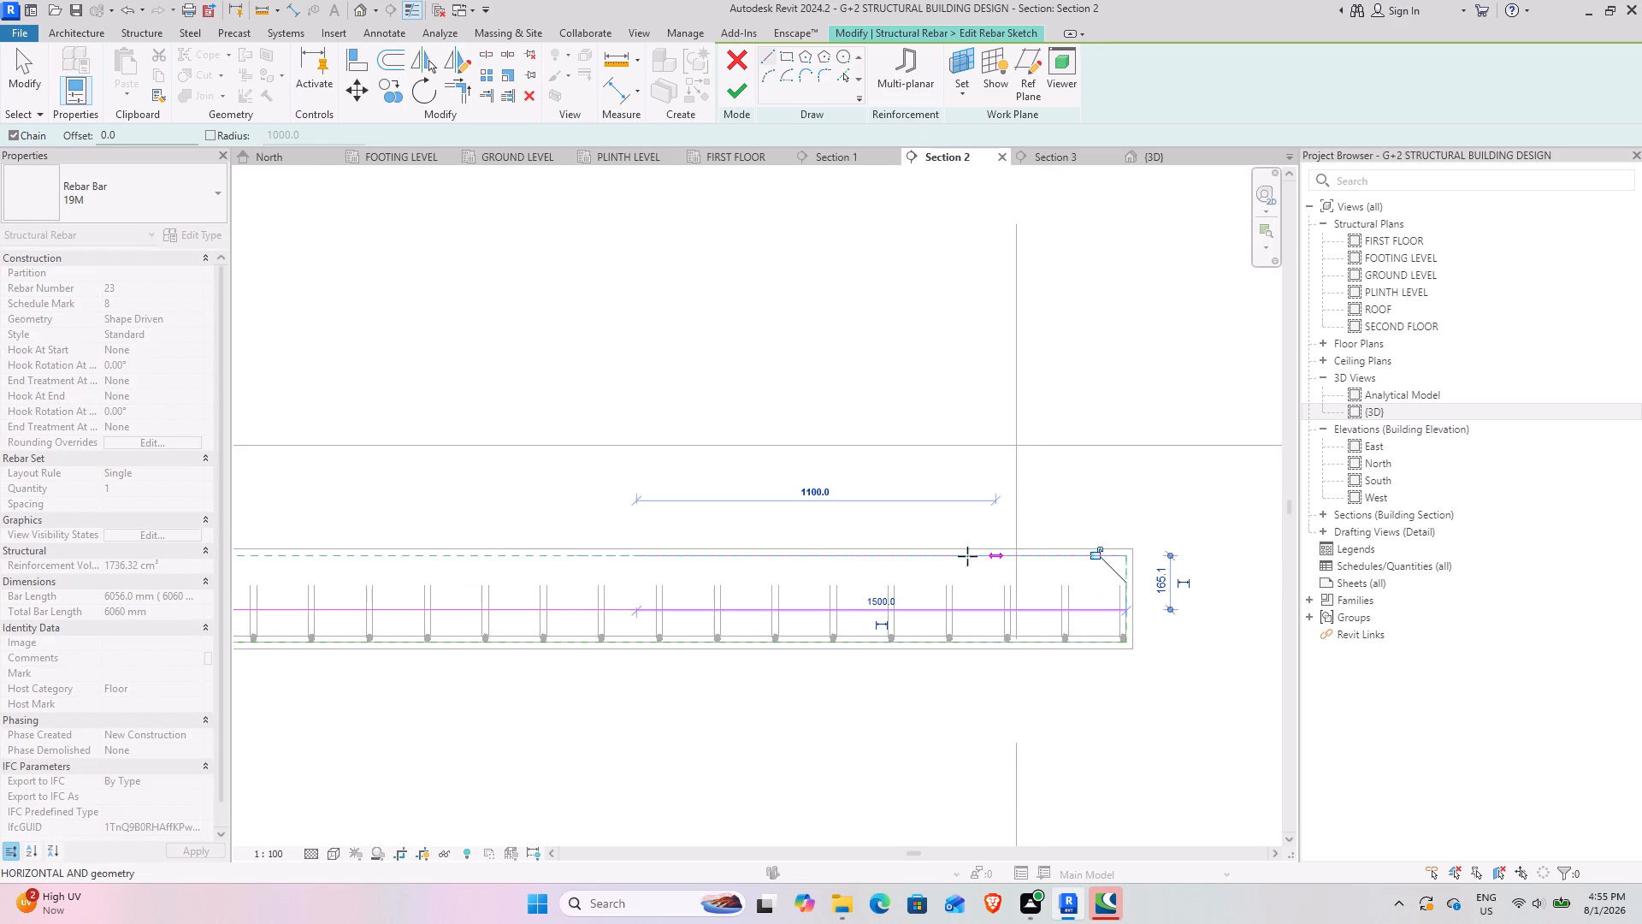
{"action": "left_click", "coordinate": [587, 596]}
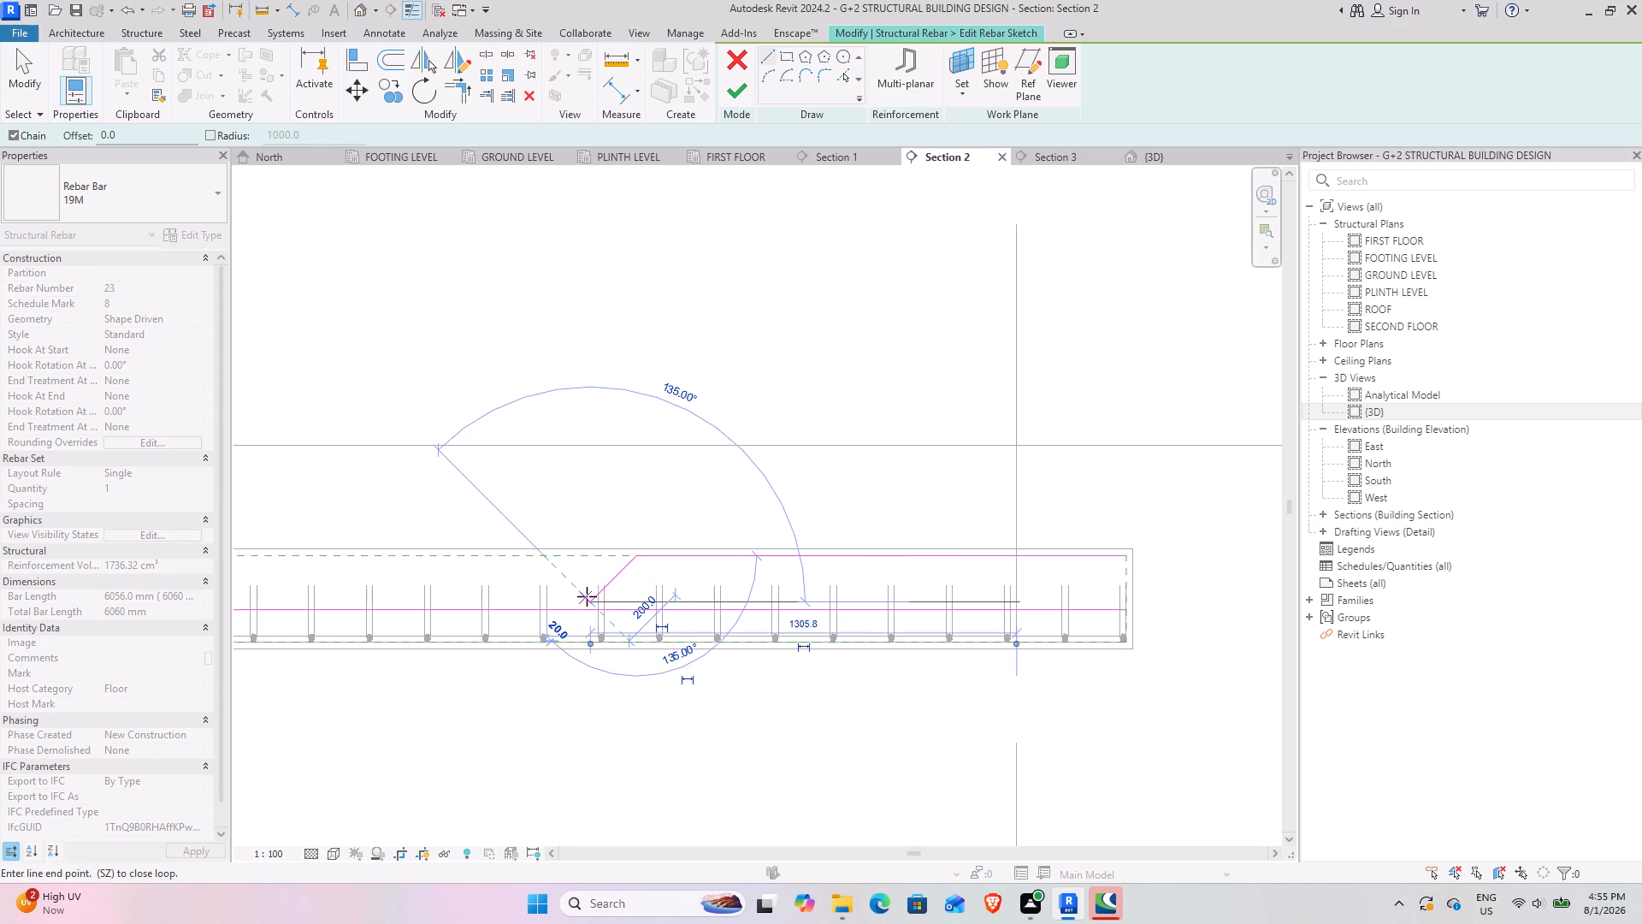
Sketch the horizontal lower run about 2773 mm long between the cranks and trim it to a corner with the first crank.
{"action": "scroll", "coordinate": [587, 596], "scroll_direction": "down", "scroll_amount": 3}
{"action": "middle_click_drag", "start_coordinate": [557, 604], "coordinate": [1044, 581]}
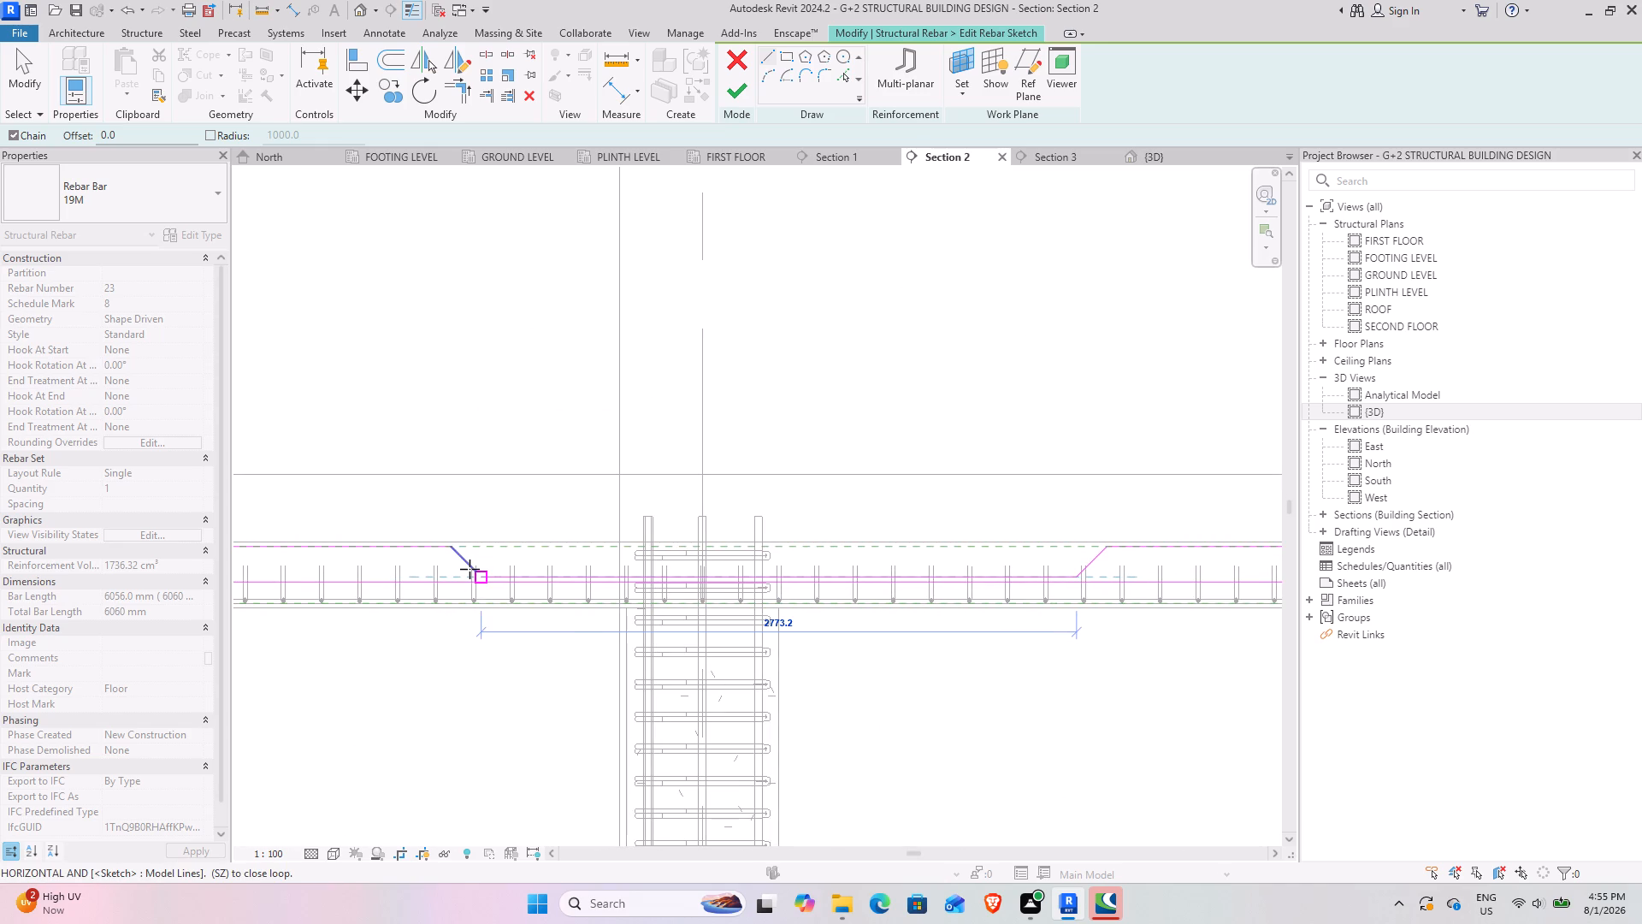
{"action": "scroll", "coordinate": [470, 569], "scroll_direction": "up", "scroll_amount": 10}
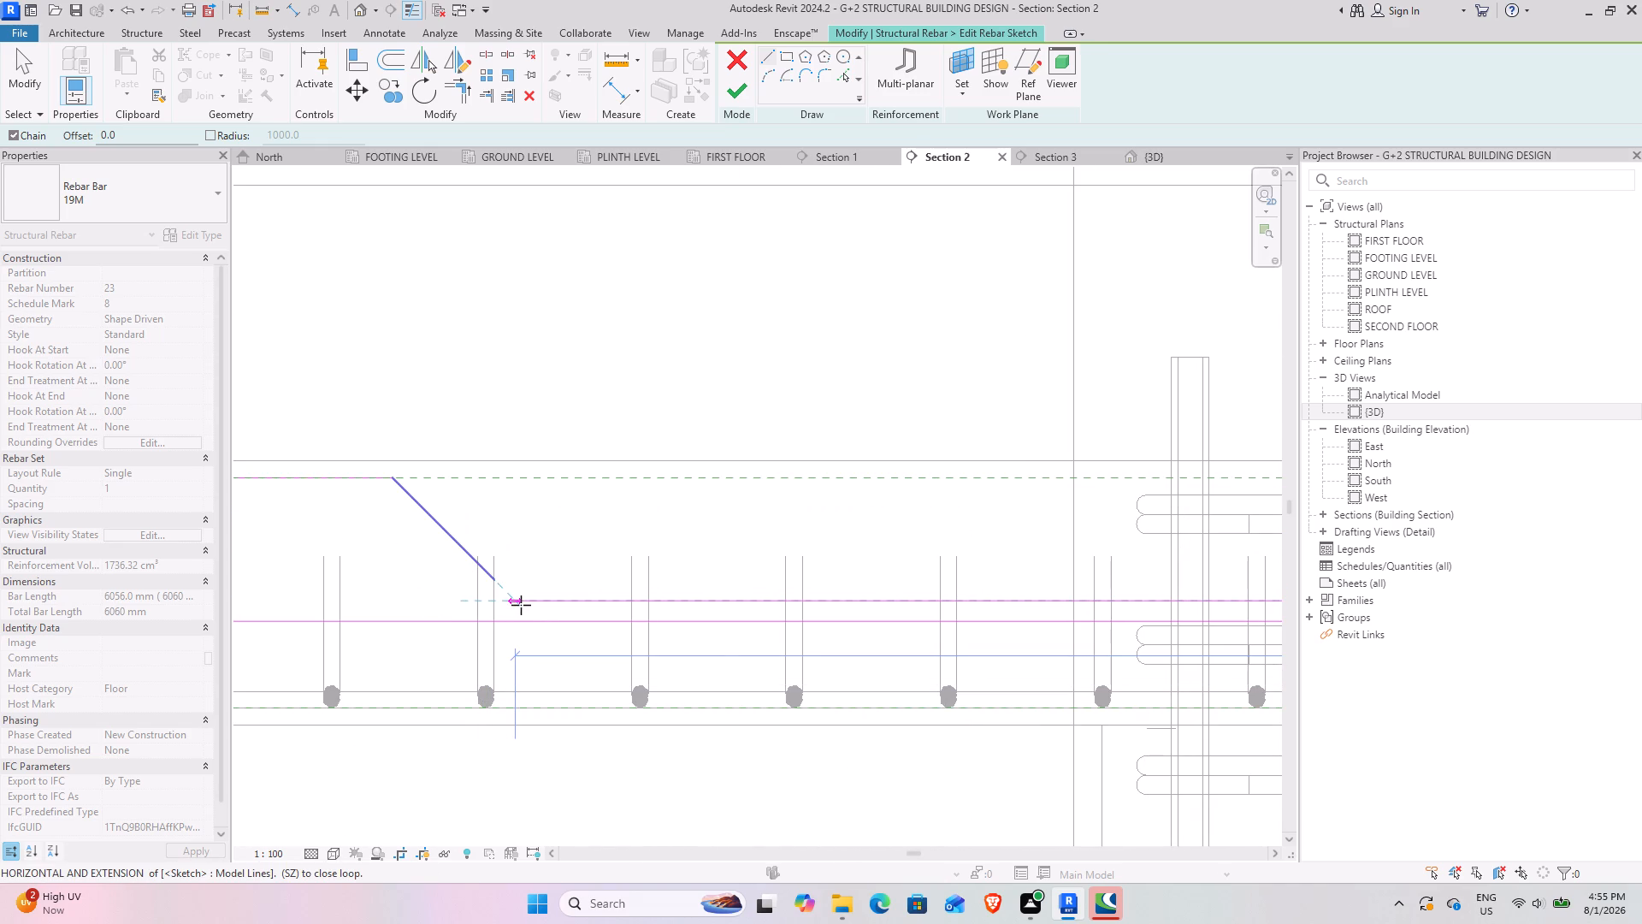
{"action": "left_click", "coordinate": [521, 605]}
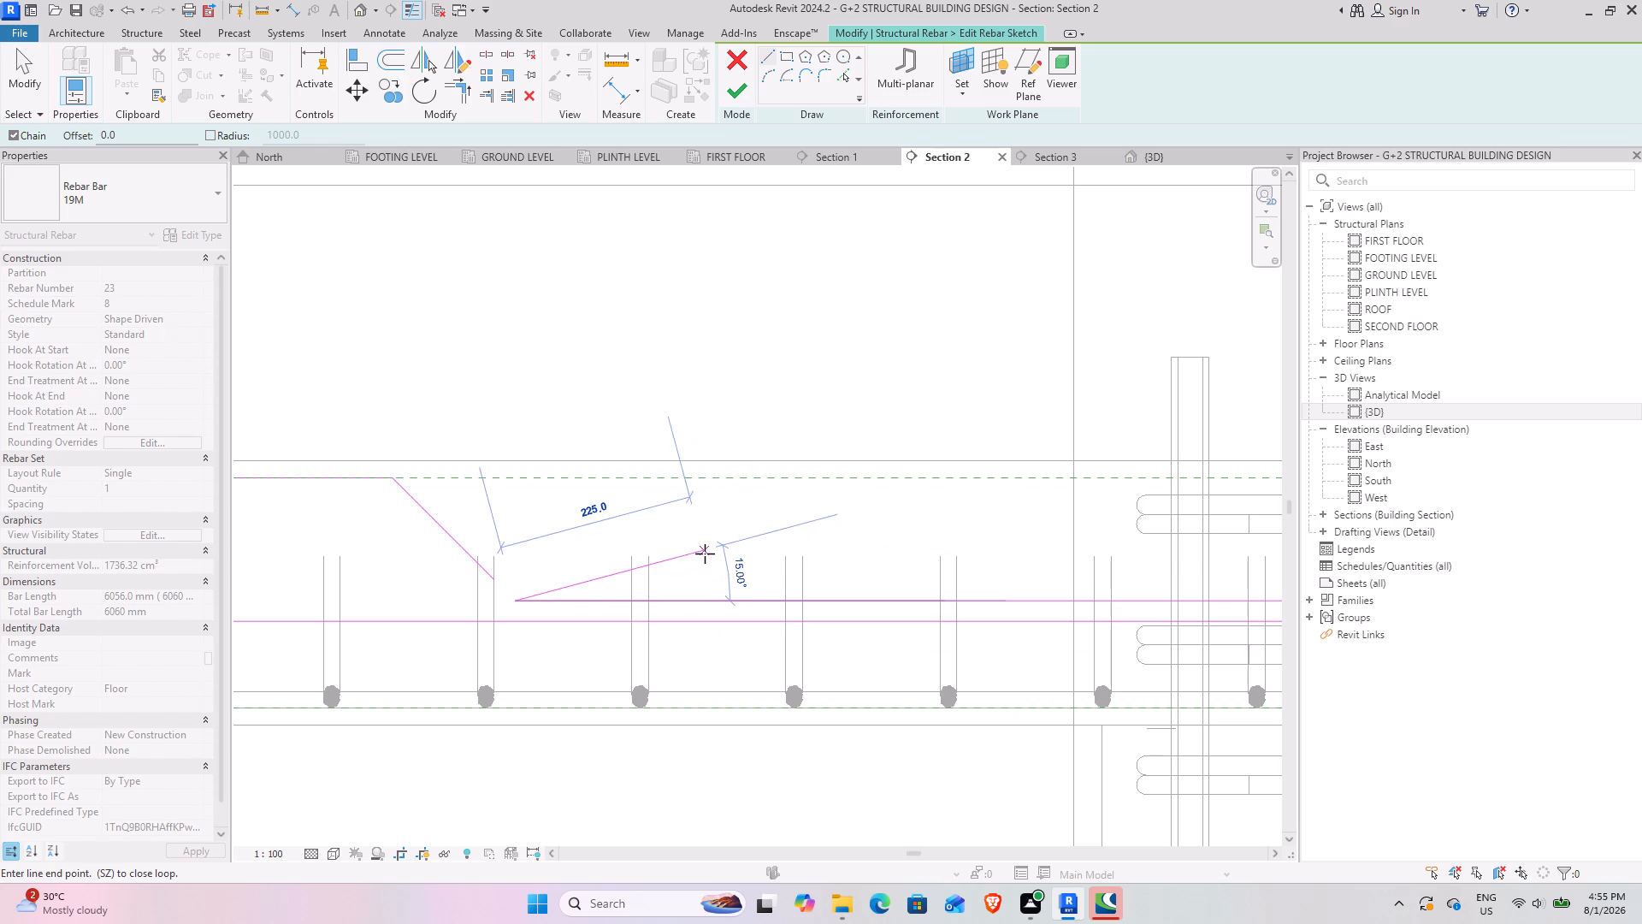
{"action": "key", "text": "Escape"}
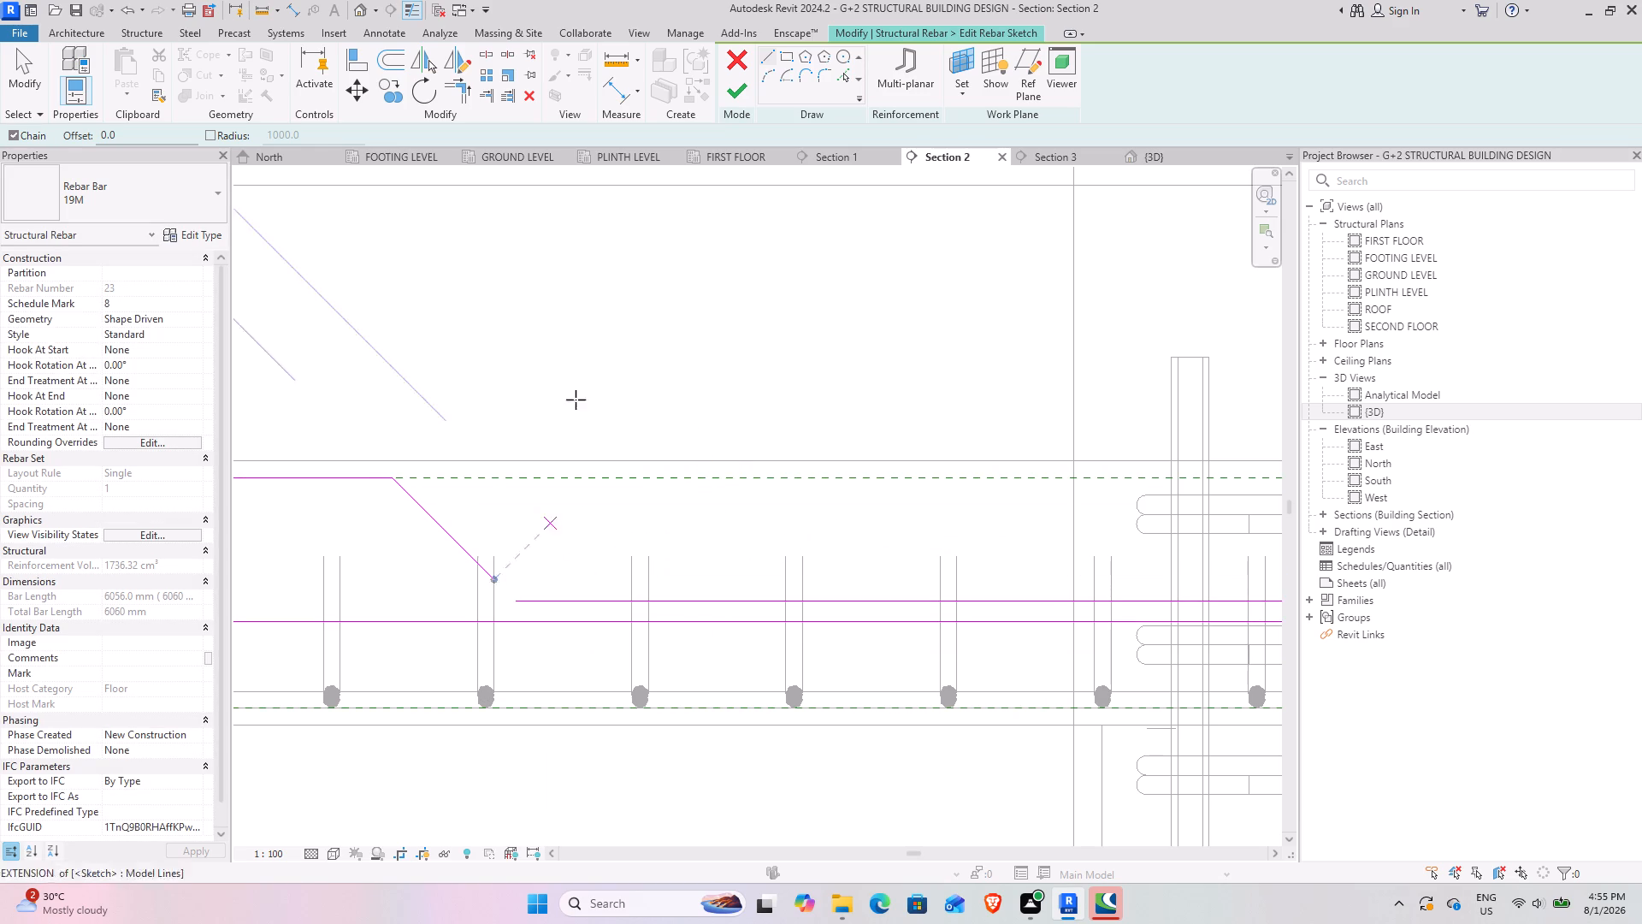
{"action": "left_click", "coordinate": [467, 86]}
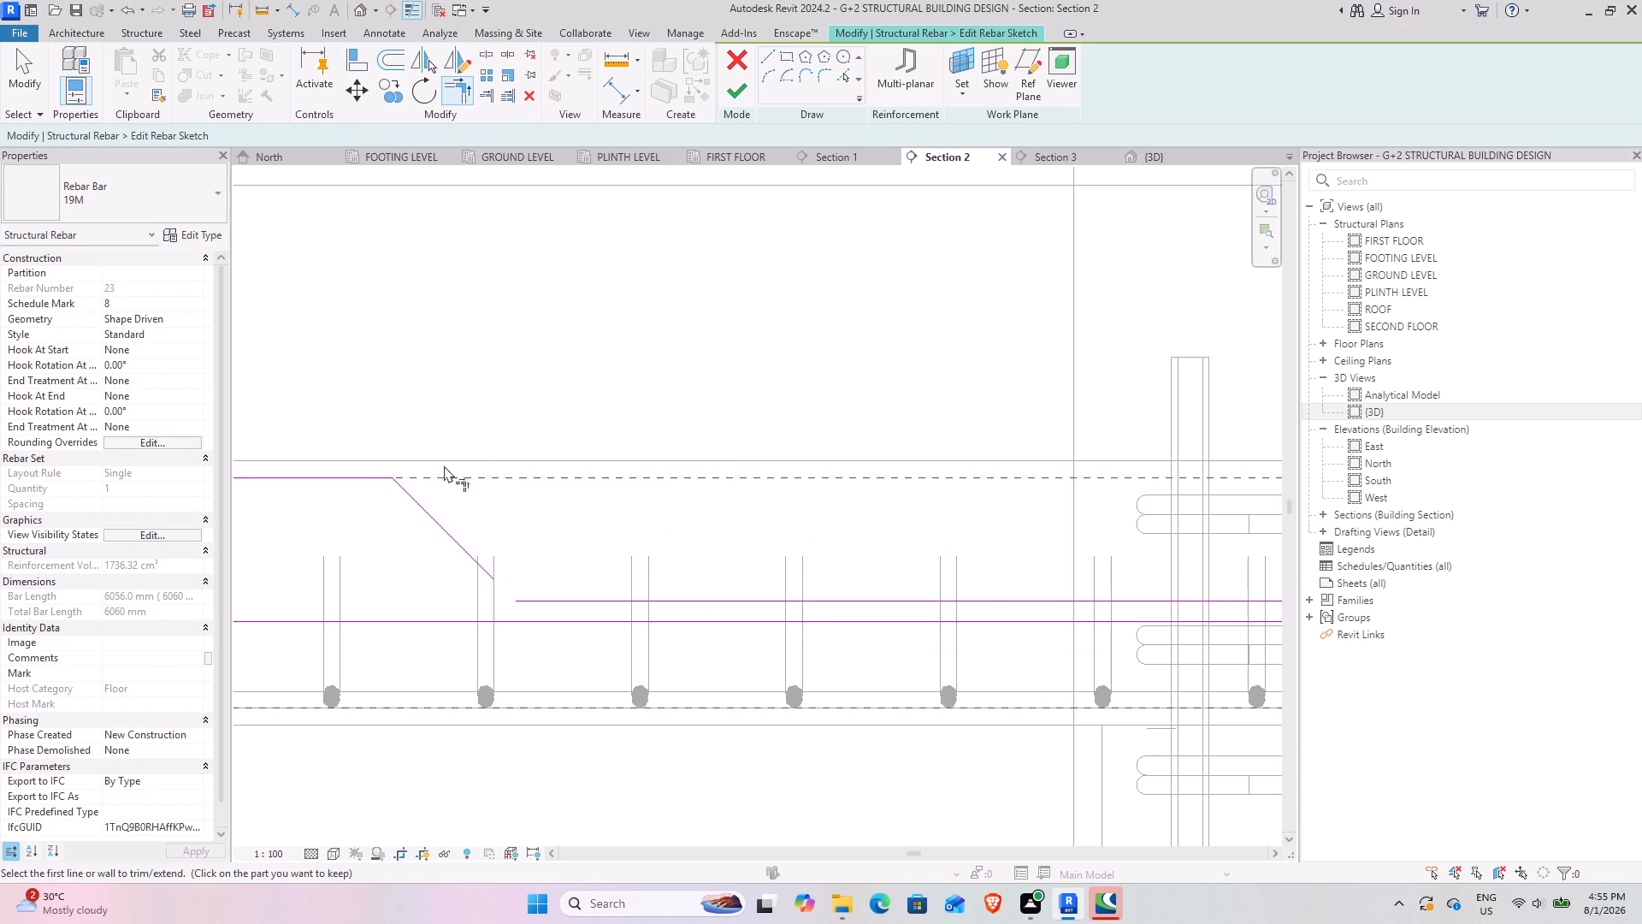
{"action": "left_click", "coordinate": [451, 545]}
{"action": "left_click", "coordinate": [528, 600]}
{"action": "key", "text": "Escape"}
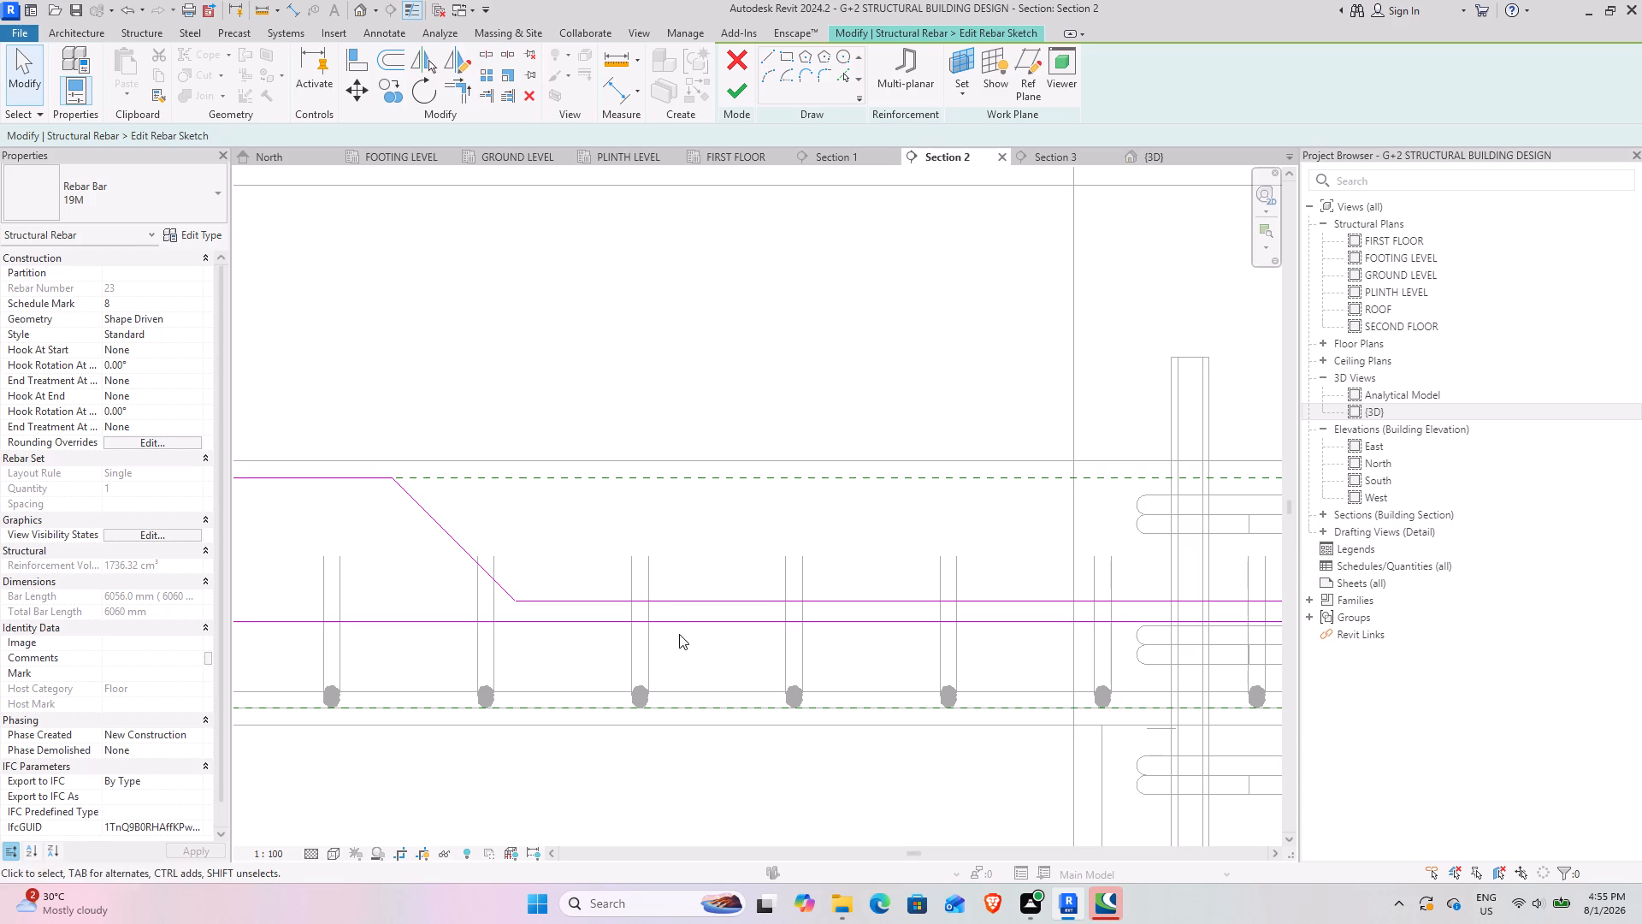
Delete the original straight line from the rebar sketch and finish the cranked bar shape.
{"action": "left_click", "coordinate": [679, 620]}
{"action": "left_click", "coordinate": [539, 104]}
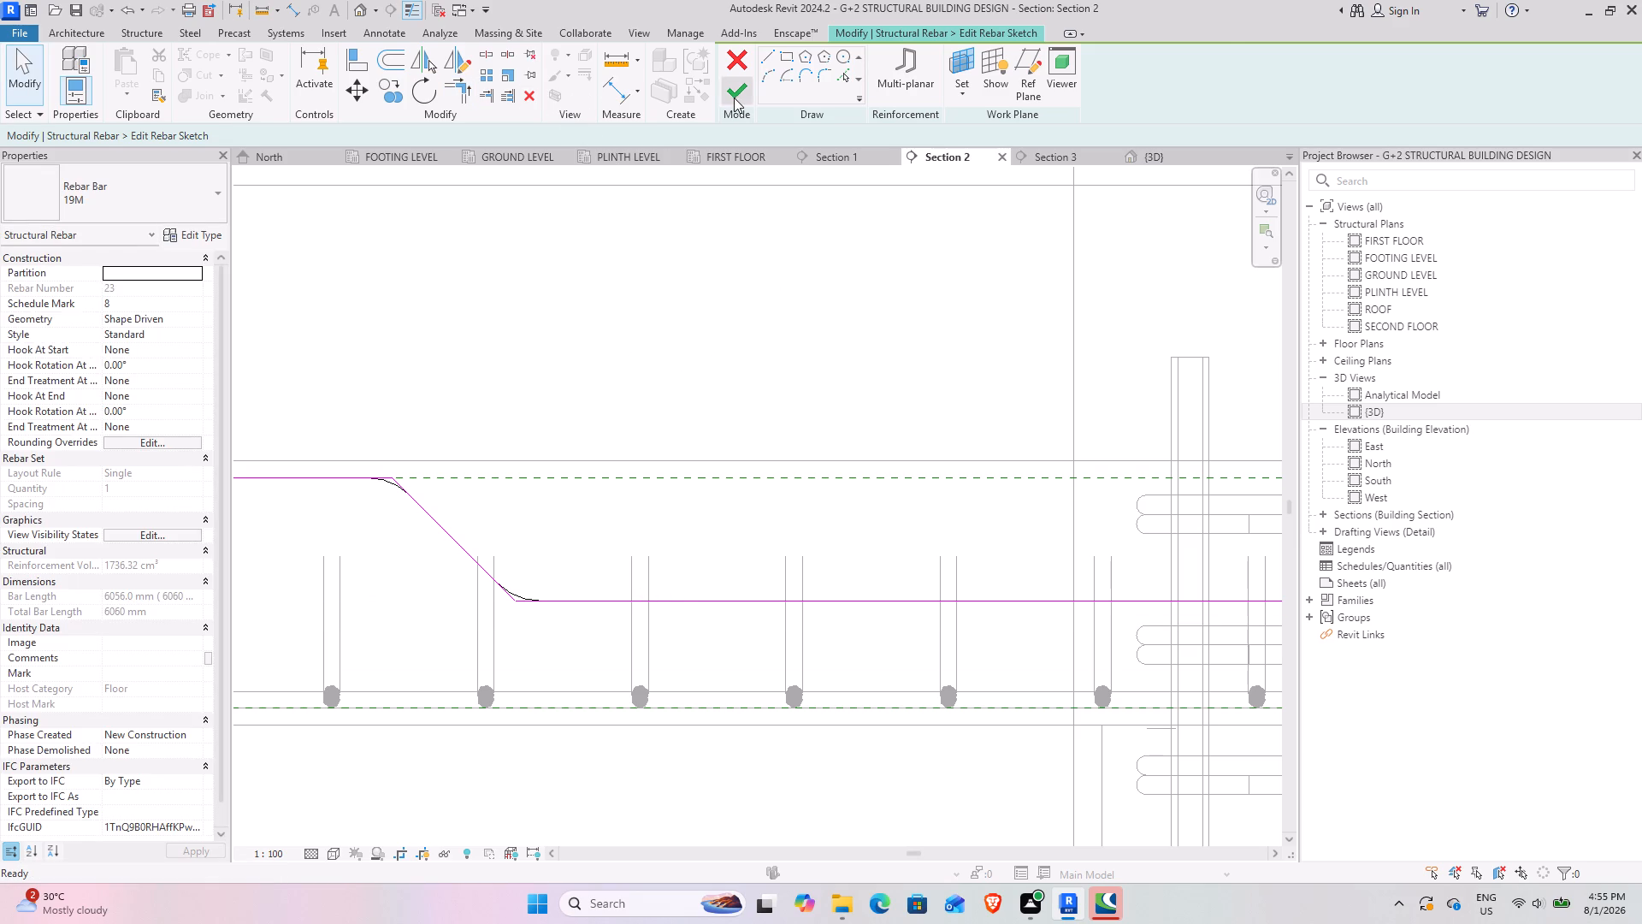
{"action": "left_click", "coordinate": [735, 98]}
Stretch the new cranked bar's lower run down to the slab's bottom cover, making segment D about 2550 mm.
{"action": "scroll", "coordinate": [1107, 577], "scroll_direction": "down", "scroll_amount": 4}
{"action": "middle_click_drag", "start_coordinate": [1096, 577], "coordinate": [591, 579]}
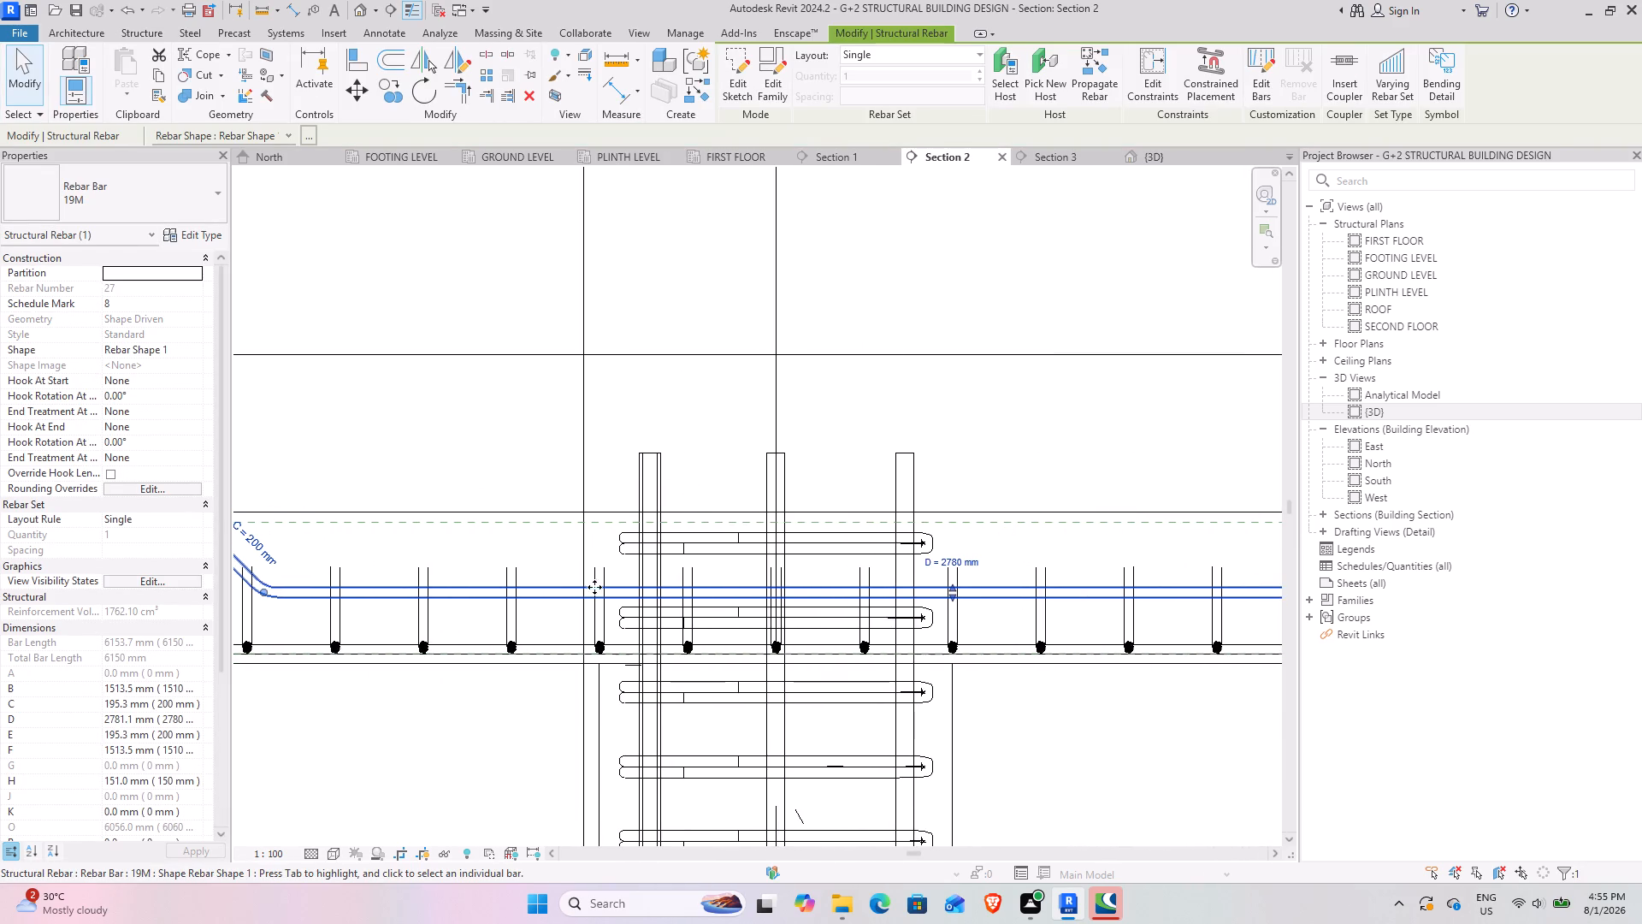
{"action": "left_click_drag", "start_coordinate": [952, 595], "coordinate": [954, 628]}
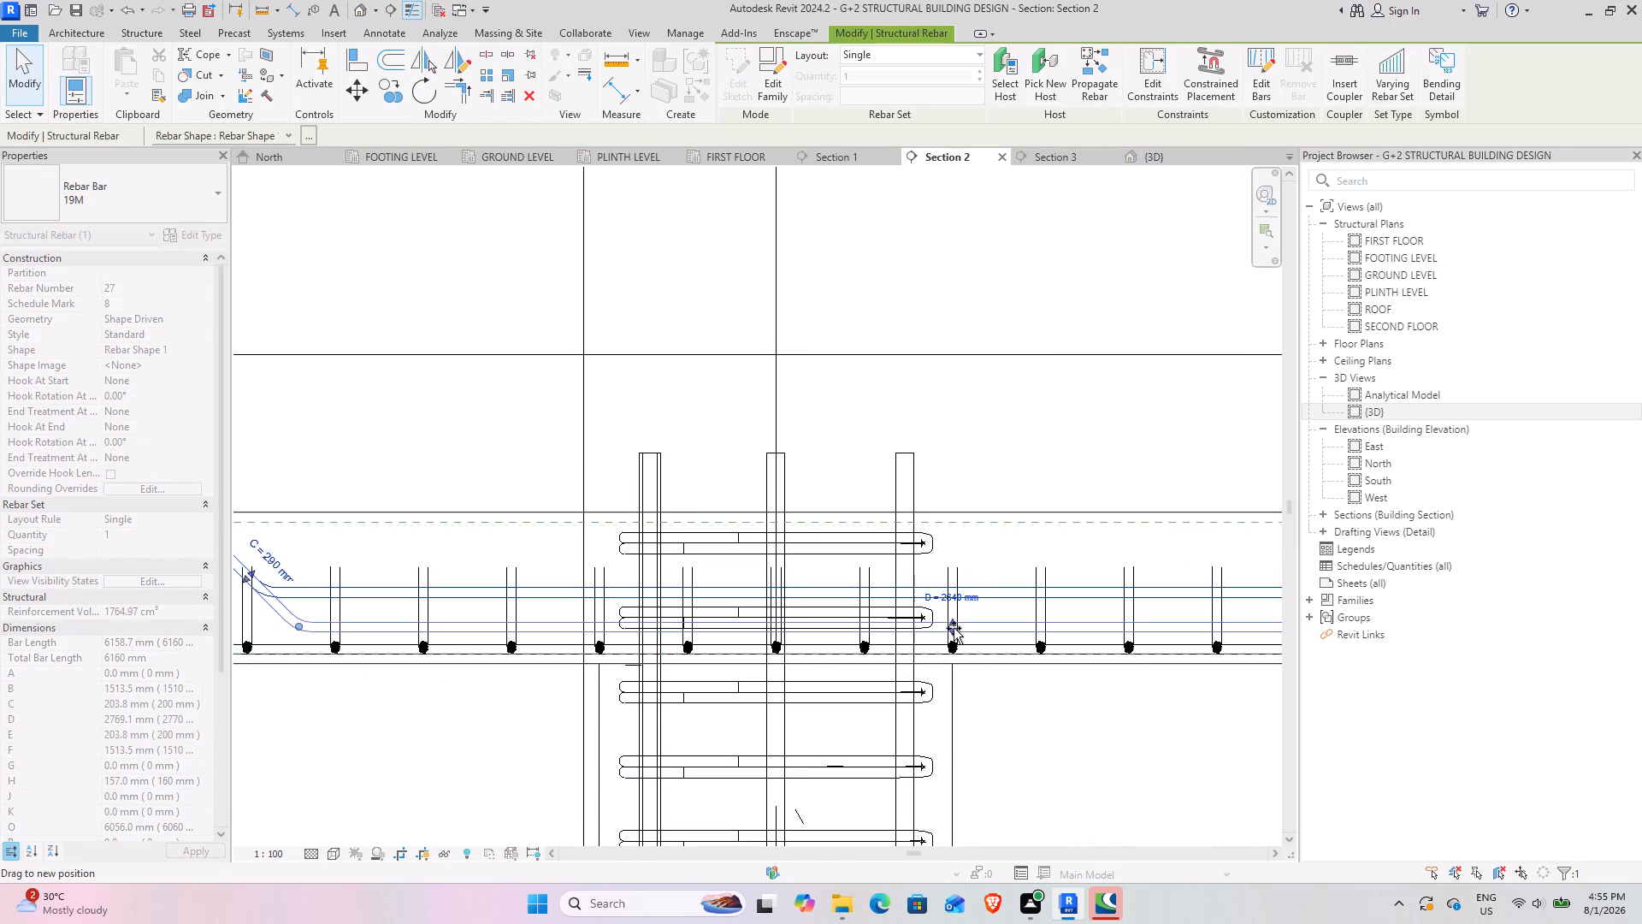
{"action": "left_click_drag", "start_coordinate": [954, 628], "coordinate": [954, 658]}
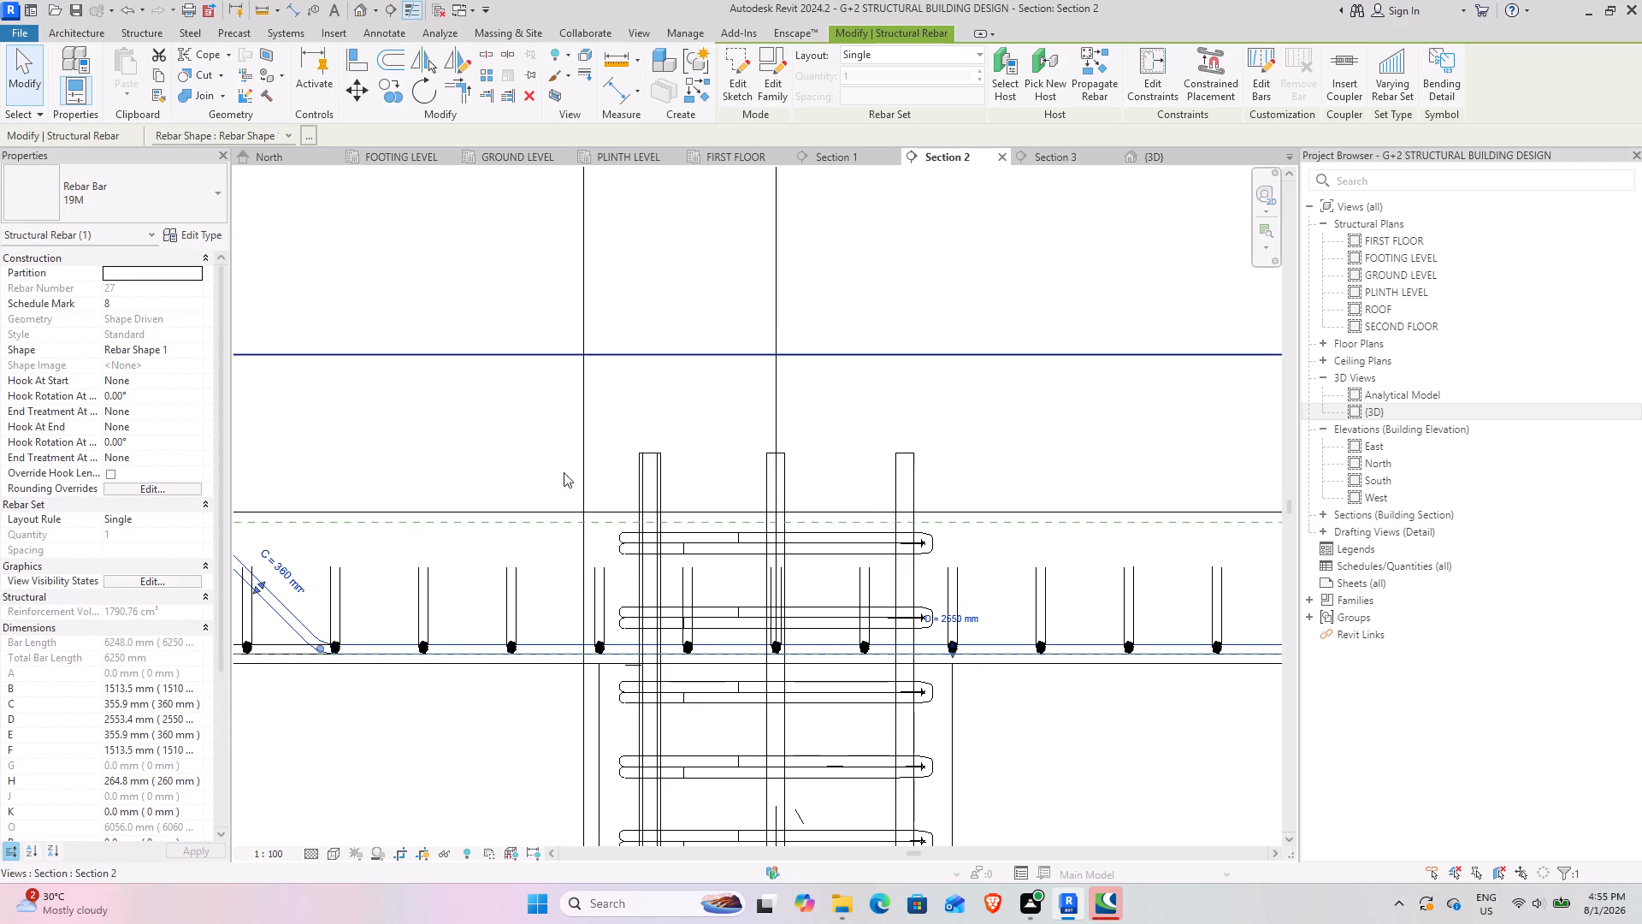
In Section 3, stretch the lower run of the cranked 19M bar set down to the bottom cover, making segment D about 2050 mm.
{"action": "scroll", "coordinate": [485, 591], "scroll_direction": "down", "scroll_amount": 4}
{"action": "middle_click_drag", "start_coordinate": [414, 724], "coordinate": [897, 693]}
{"action": "middle_click_drag", "start_coordinate": [564, 677], "coordinate": [796, 678]}
{"action": "left_click", "coordinate": [1031, 152]}
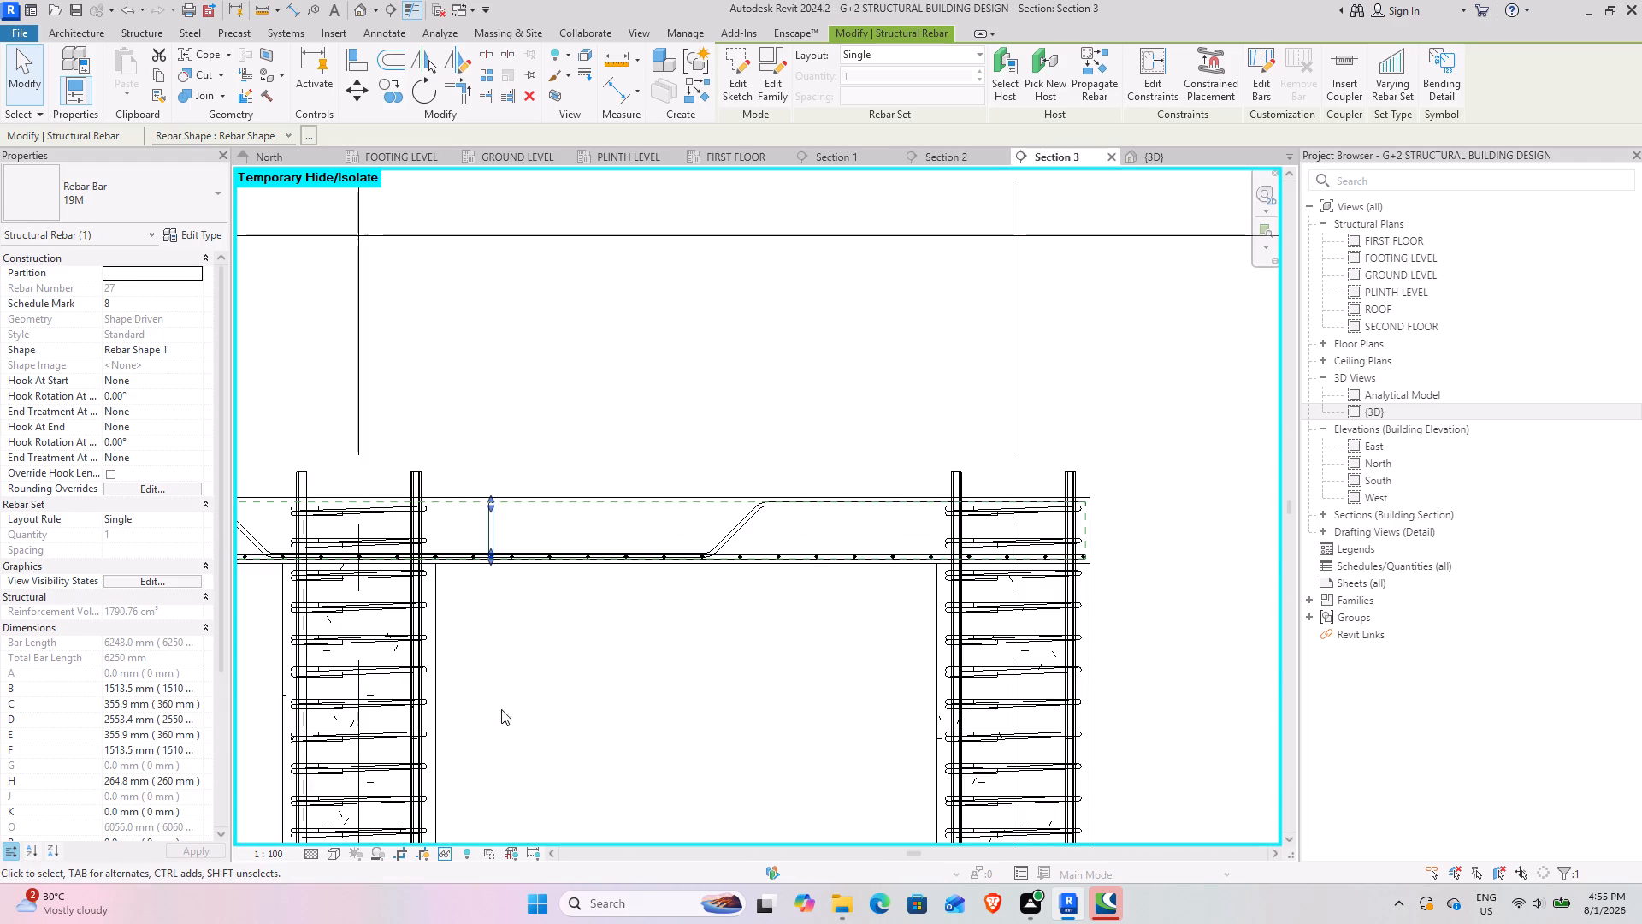
{"action": "scroll", "coordinate": [570, 560], "scroll_direction": "up", "scroll_amount": 8}
{"action": "scroll", "coordinate": [728, 583], "scroll_direction": "up", "scroll_amount": 7}
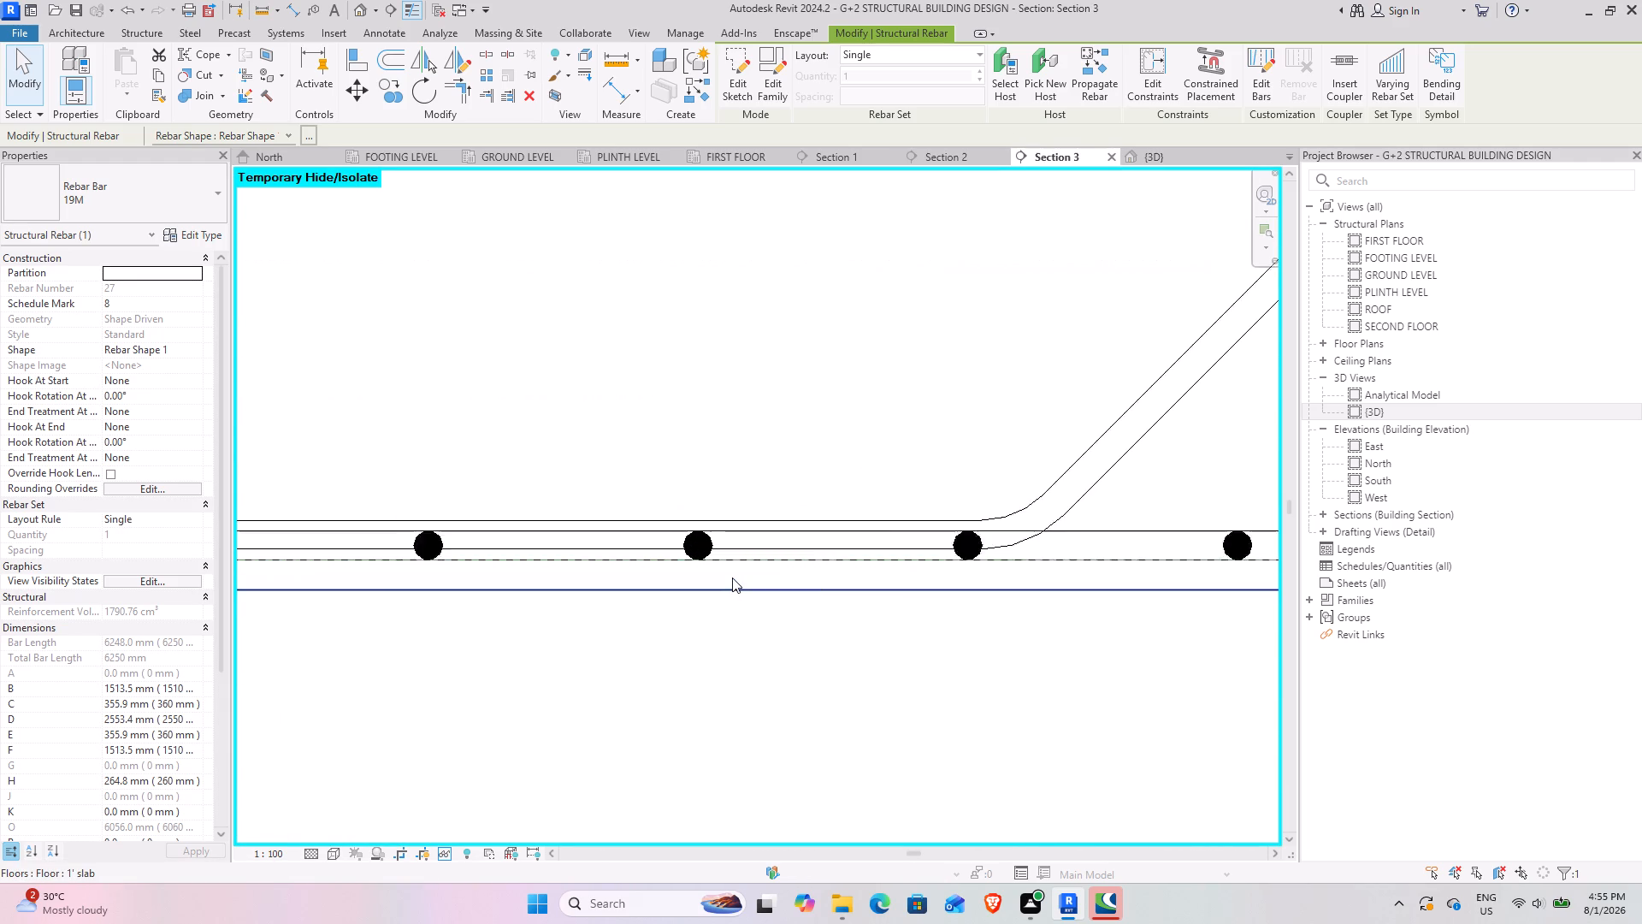
{"action": "left_click", "coordinate": [793, 740]}
{"action": "scroll", "coordinate": [722, 663], "scroll_direction": "down", "scroll_amount": 3}
{"action": "middle_click_drag", "start_coordinate": [930, 637], "coordinate": [679, 653]}
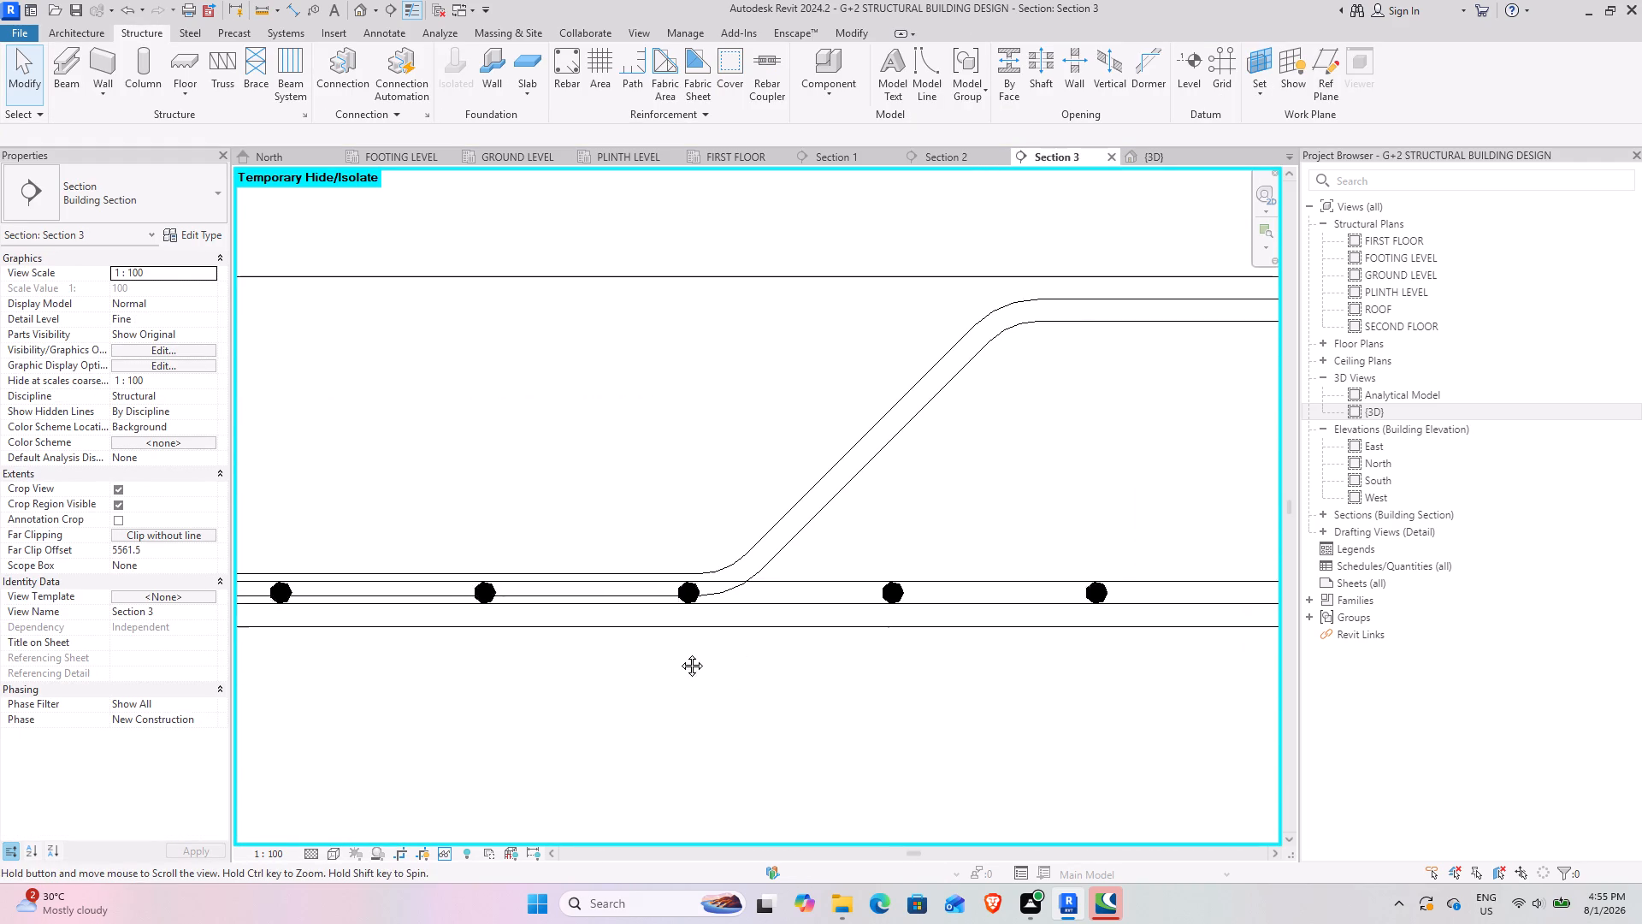
{"action": "middle_click_drag", "start_coordinate": [679, 653], "coordinate": [664, 656]}
{"action": "left_click", "coordinate": [667, 590]}
{"action": "left_click", "coordinate": [726, 546]}
{"action": "scroll", "coordinate": [515, 669], "scroll_direction": "down", "scroll_amount": 3}
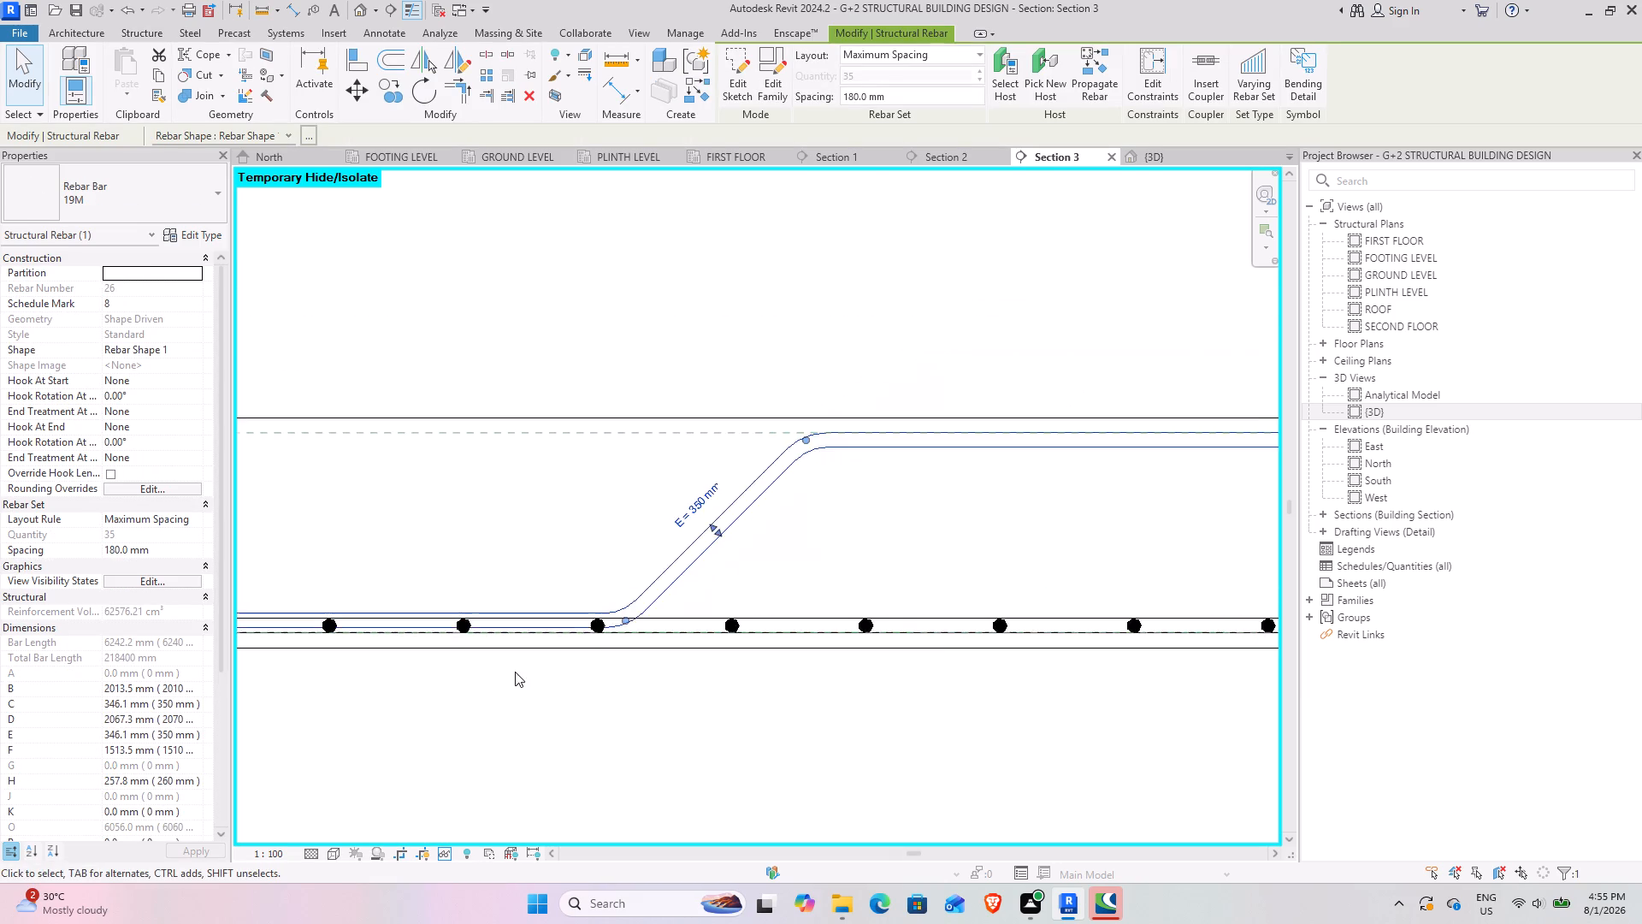
{"action": "scroll", "coordinate": [515, 672], "scroll_direction": "down", "scroll_amount": 1}
{"action": "middle_click_drag", "start_coordinate": [530, 672], "coordinate": [1104, 620]}
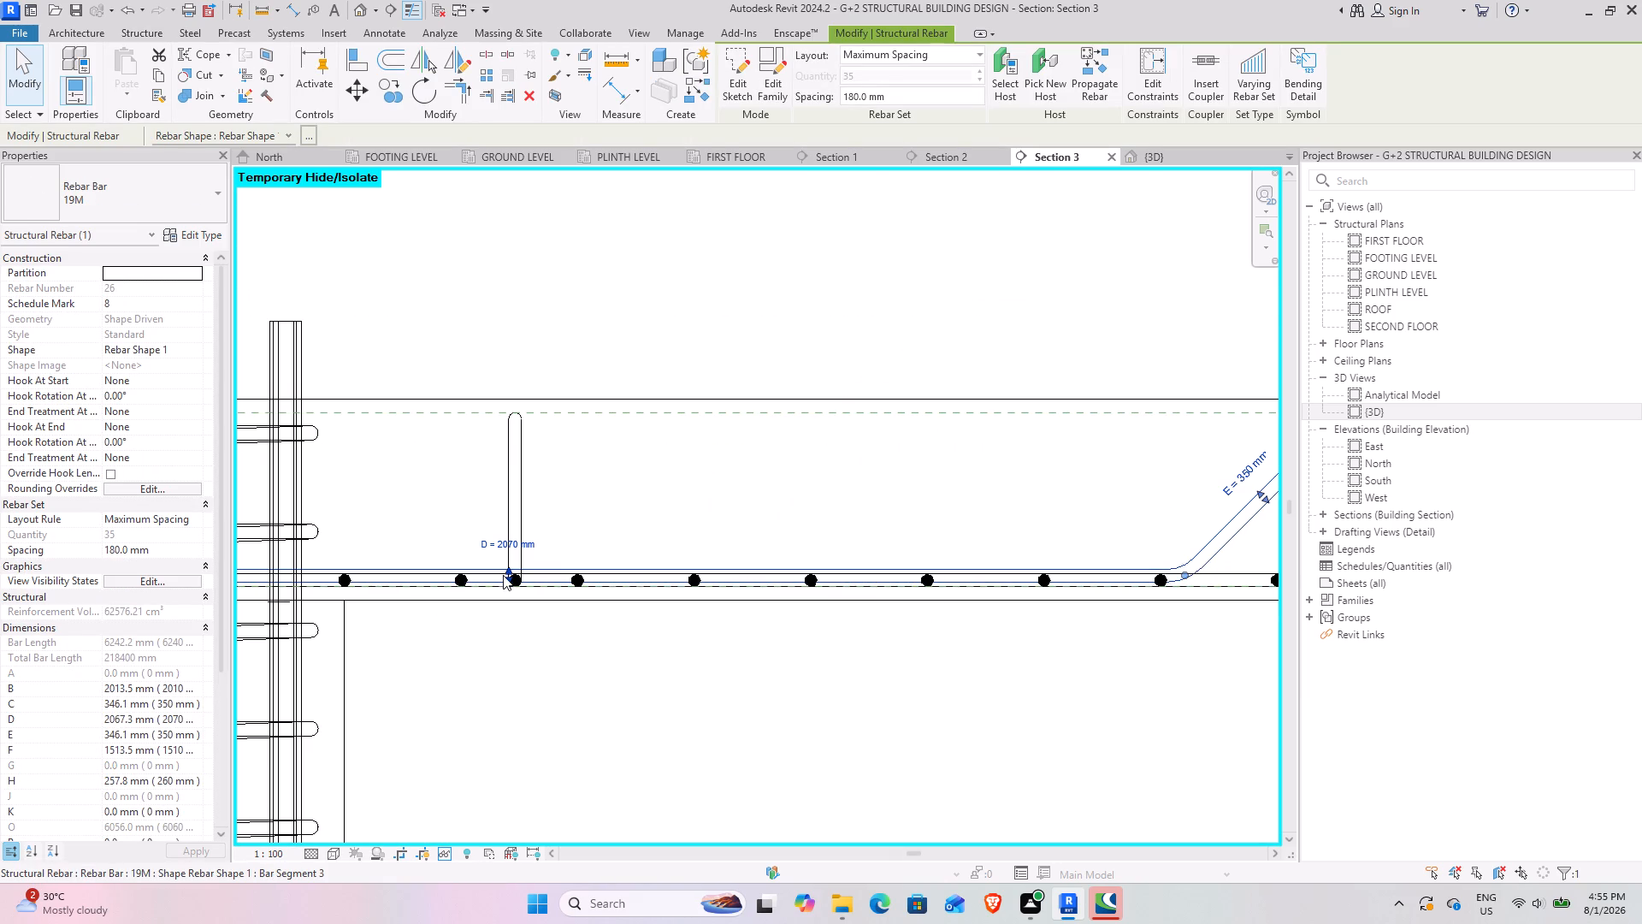
{"action": "left_click_drag", "start_coordinate": [509, 577], "coordinate": [517, 585]}
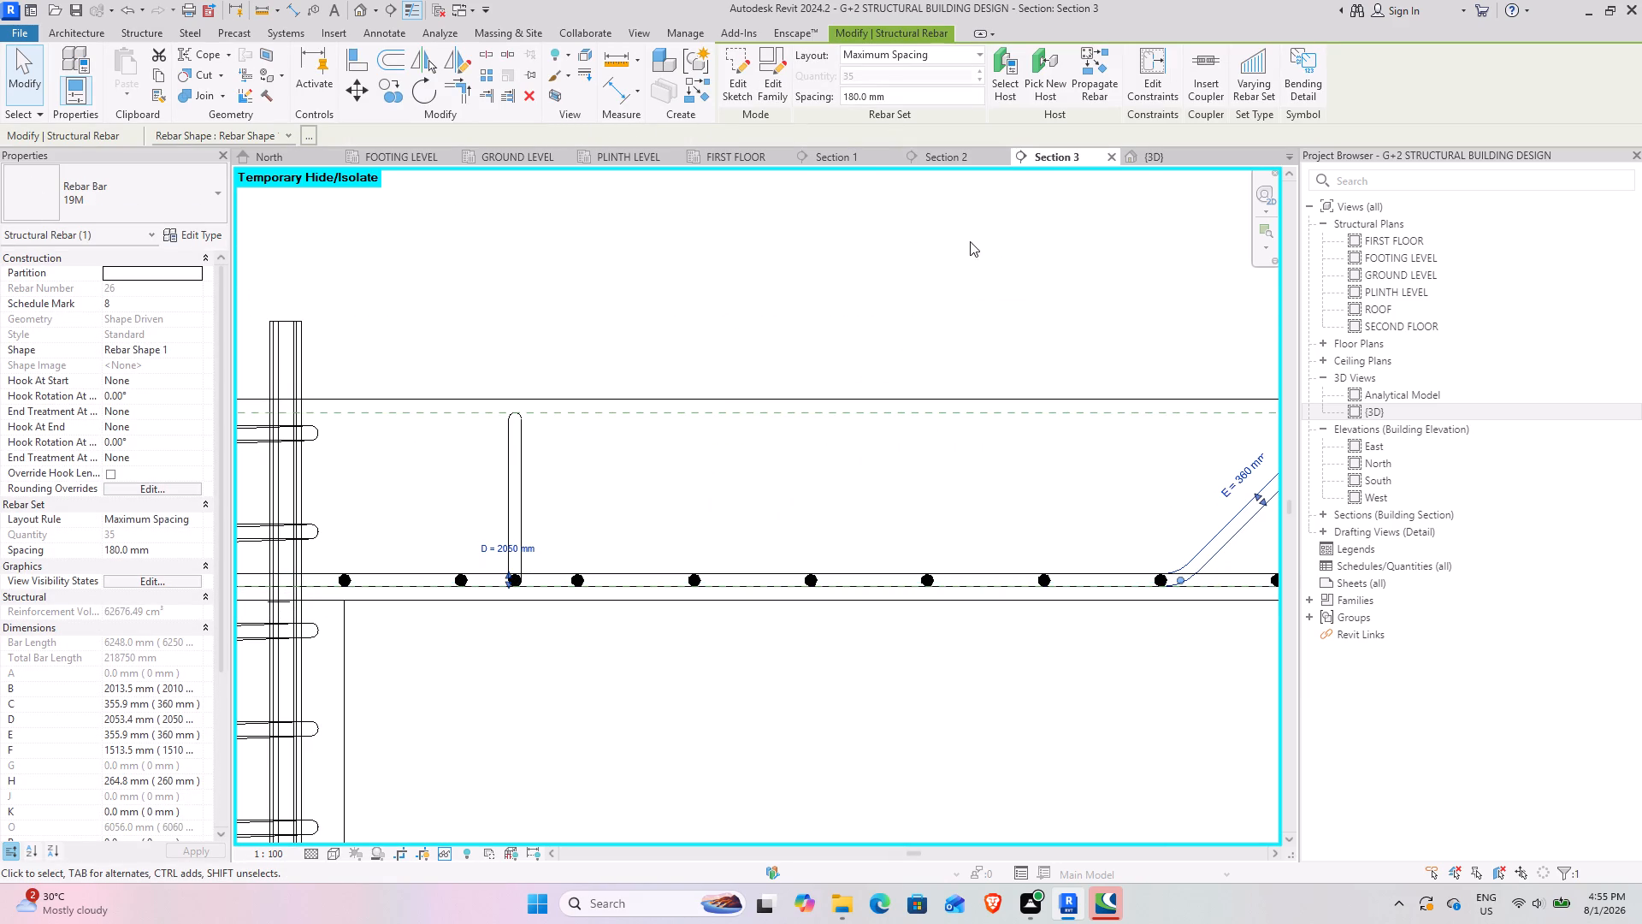
Examine the slab panel's straight and cranked reinforcement in the {3D} view, from the crank bends to the slab edge.
{"action": "left_click", "coordinate": [1156, 156]}
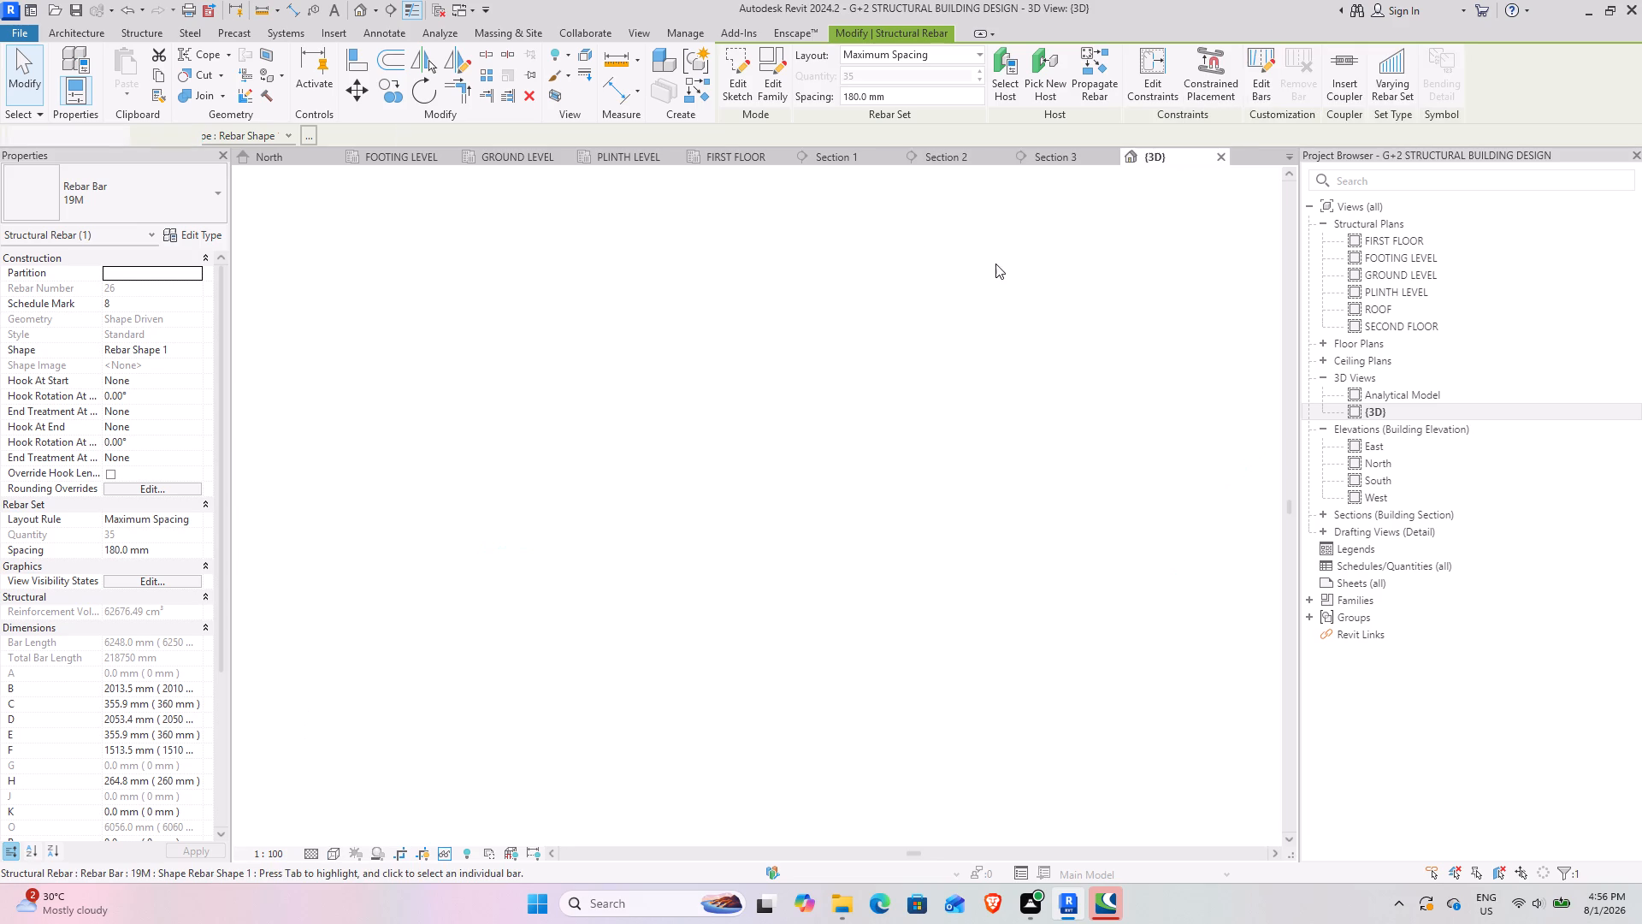
{"action": "scroll", "coordinate": [867, 523], "scroll_direction": "down", "scroll_amount": 12}
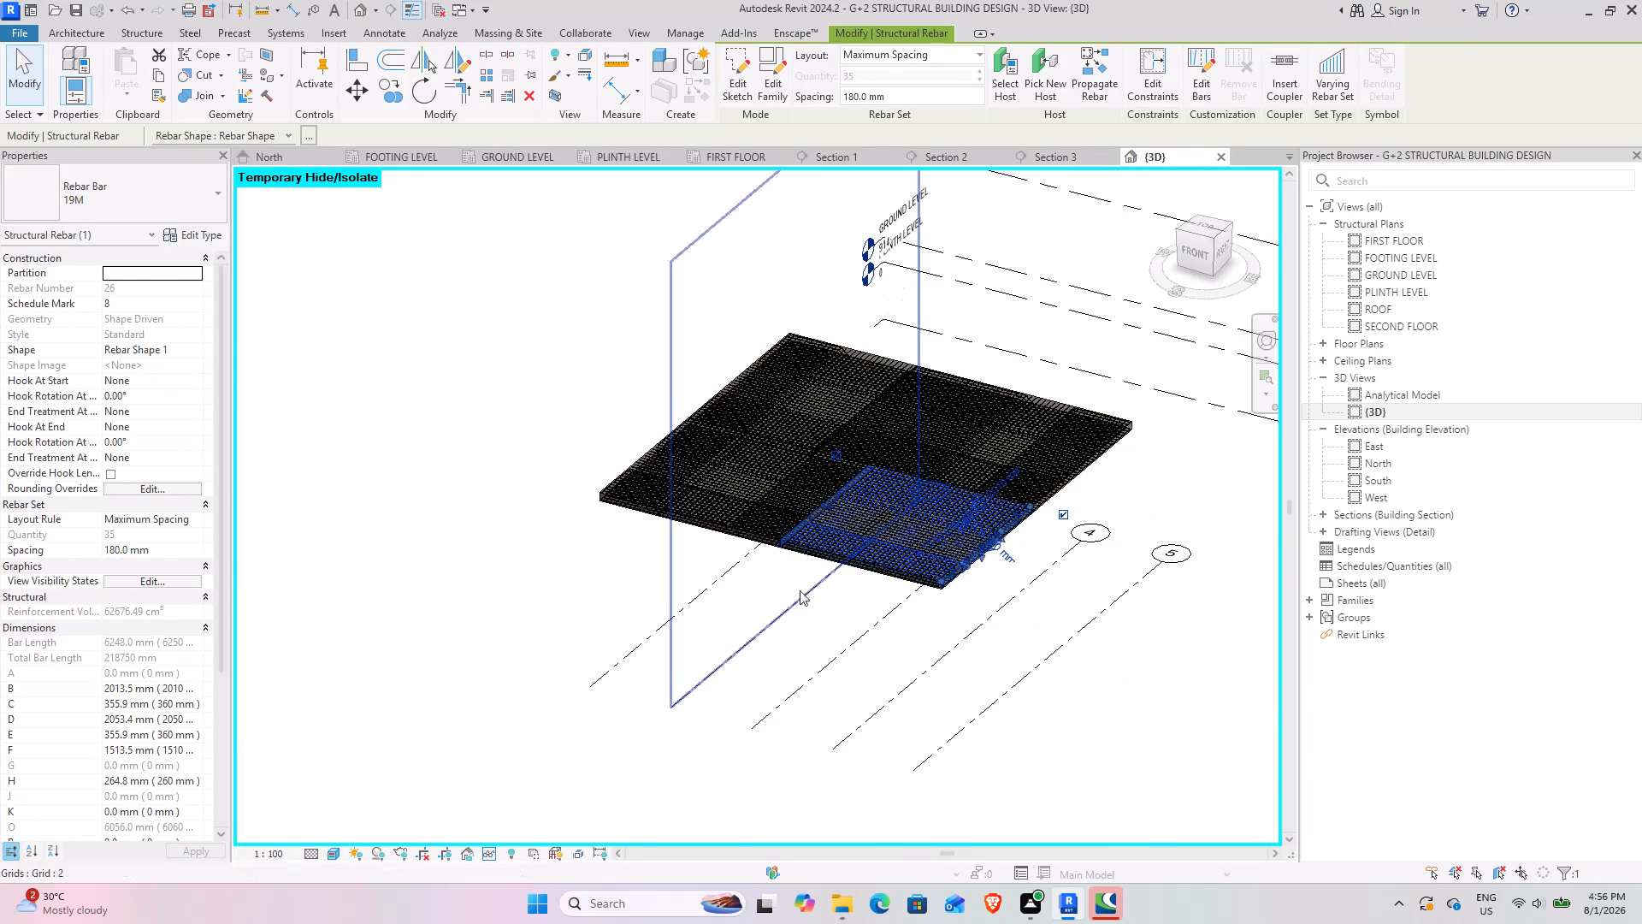
{"action": "middle_click_drag", "start_coordinate": [799, 584], "coordinate": [807, 617], "text": "shift"}
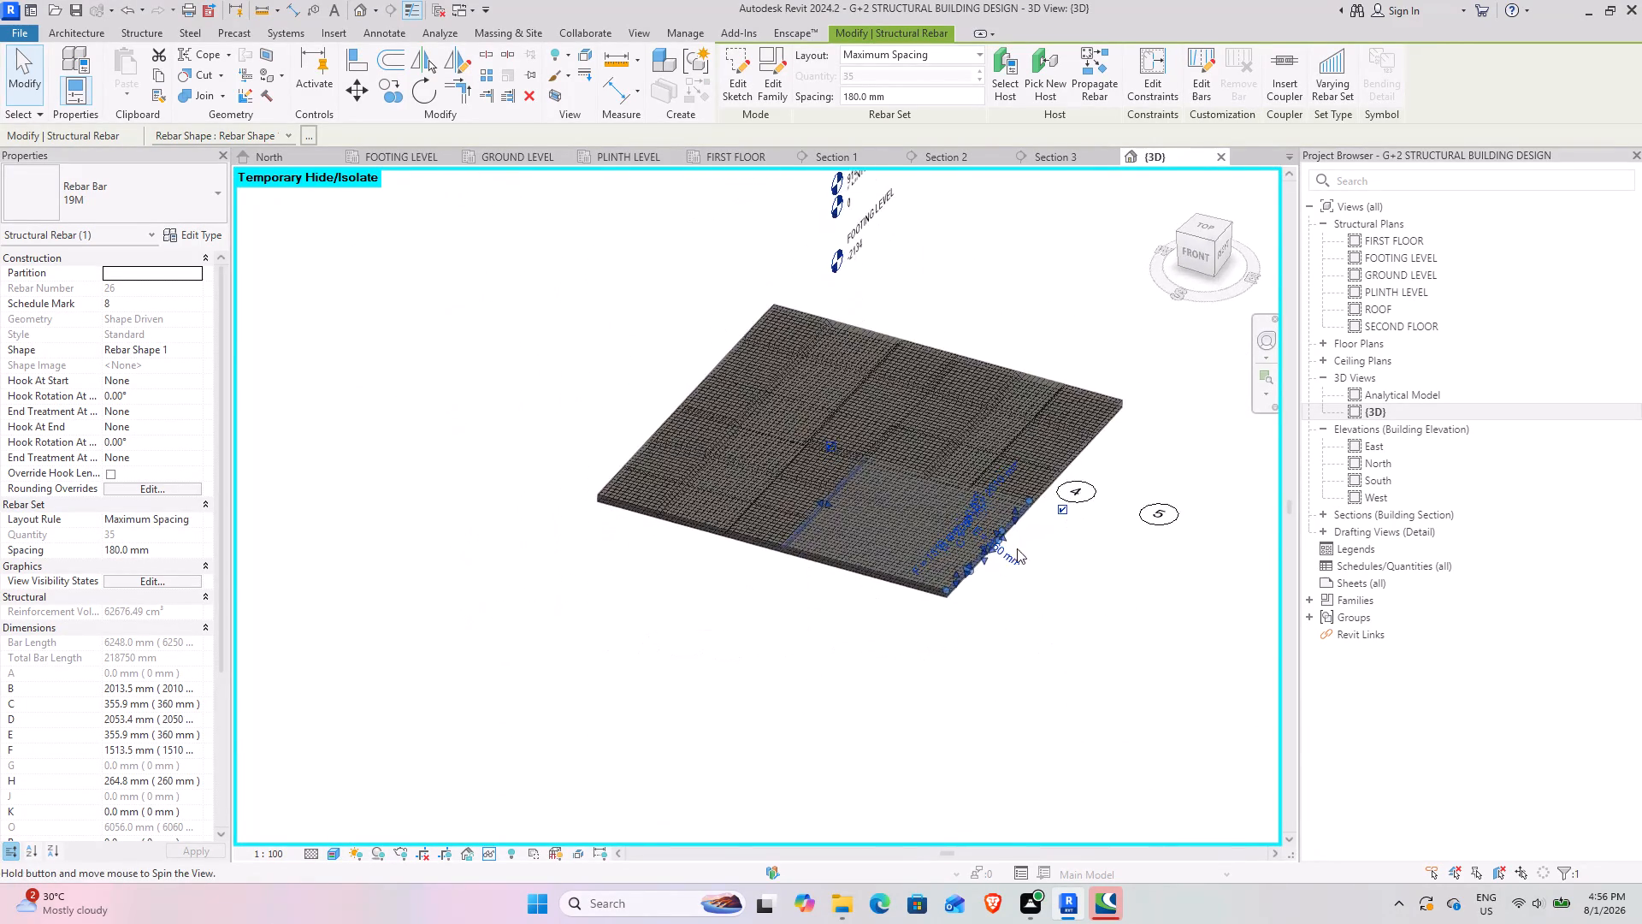
{"action": "scroll", "coordinate": [1137, 411], "scroll_direction": "up", "scroll_amount": 8}
{"action": "middle_click_drag", "start_coordinate": [745, 720], "coordinate": [739, 774], "text": "shift"}
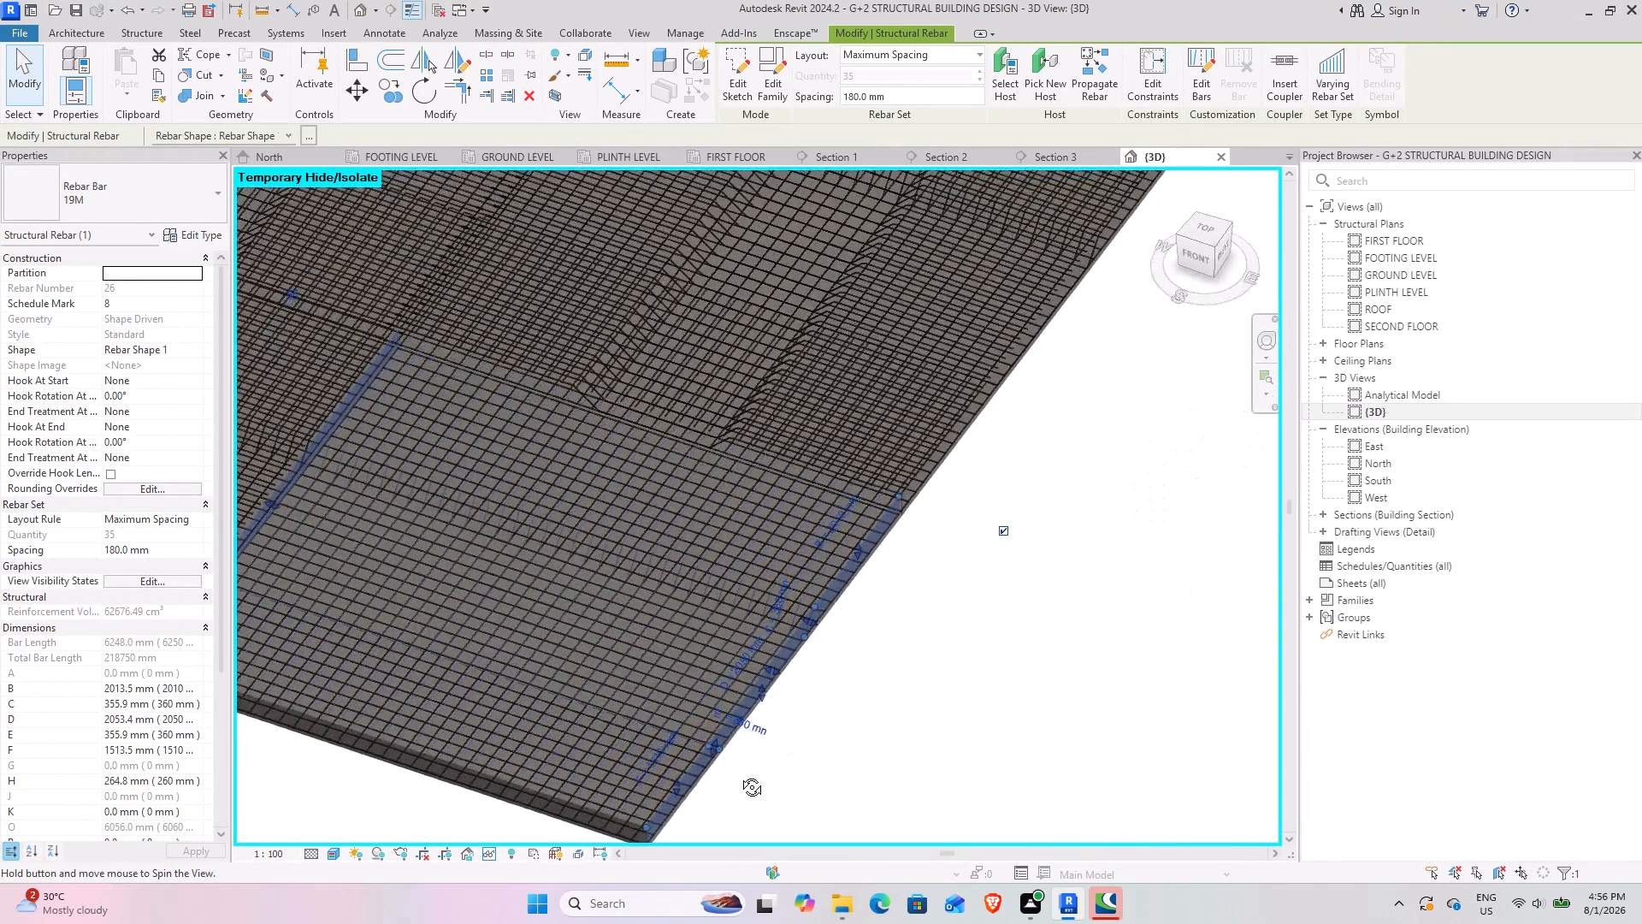
{"action": "middle_click_drag", "start_coordinate": [739, 774], "coordinate": [737, 776], "text": "shift"}
{"action": "middle_click_drag", "start_coordinate": [724, 718], "coordinate": [735, 701]}
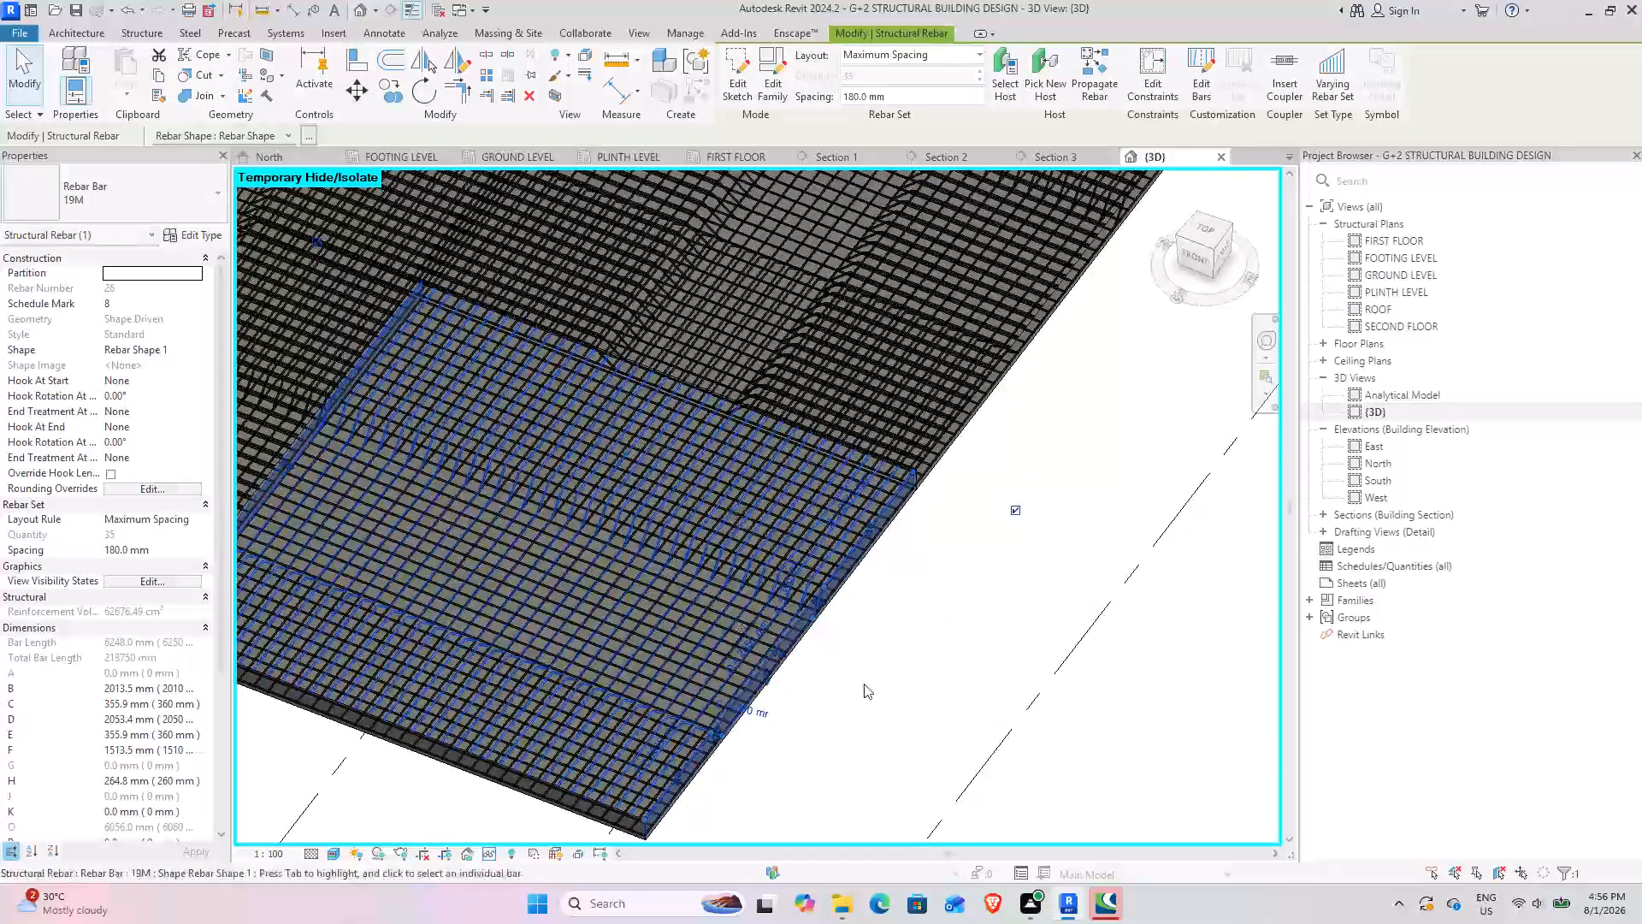
{"action": "left_click", "coordinate": [996, 662]}
{"action": "scroll", "coordinate": [614, 641], "scroll_direction": "up", "scroll_amount": 8}
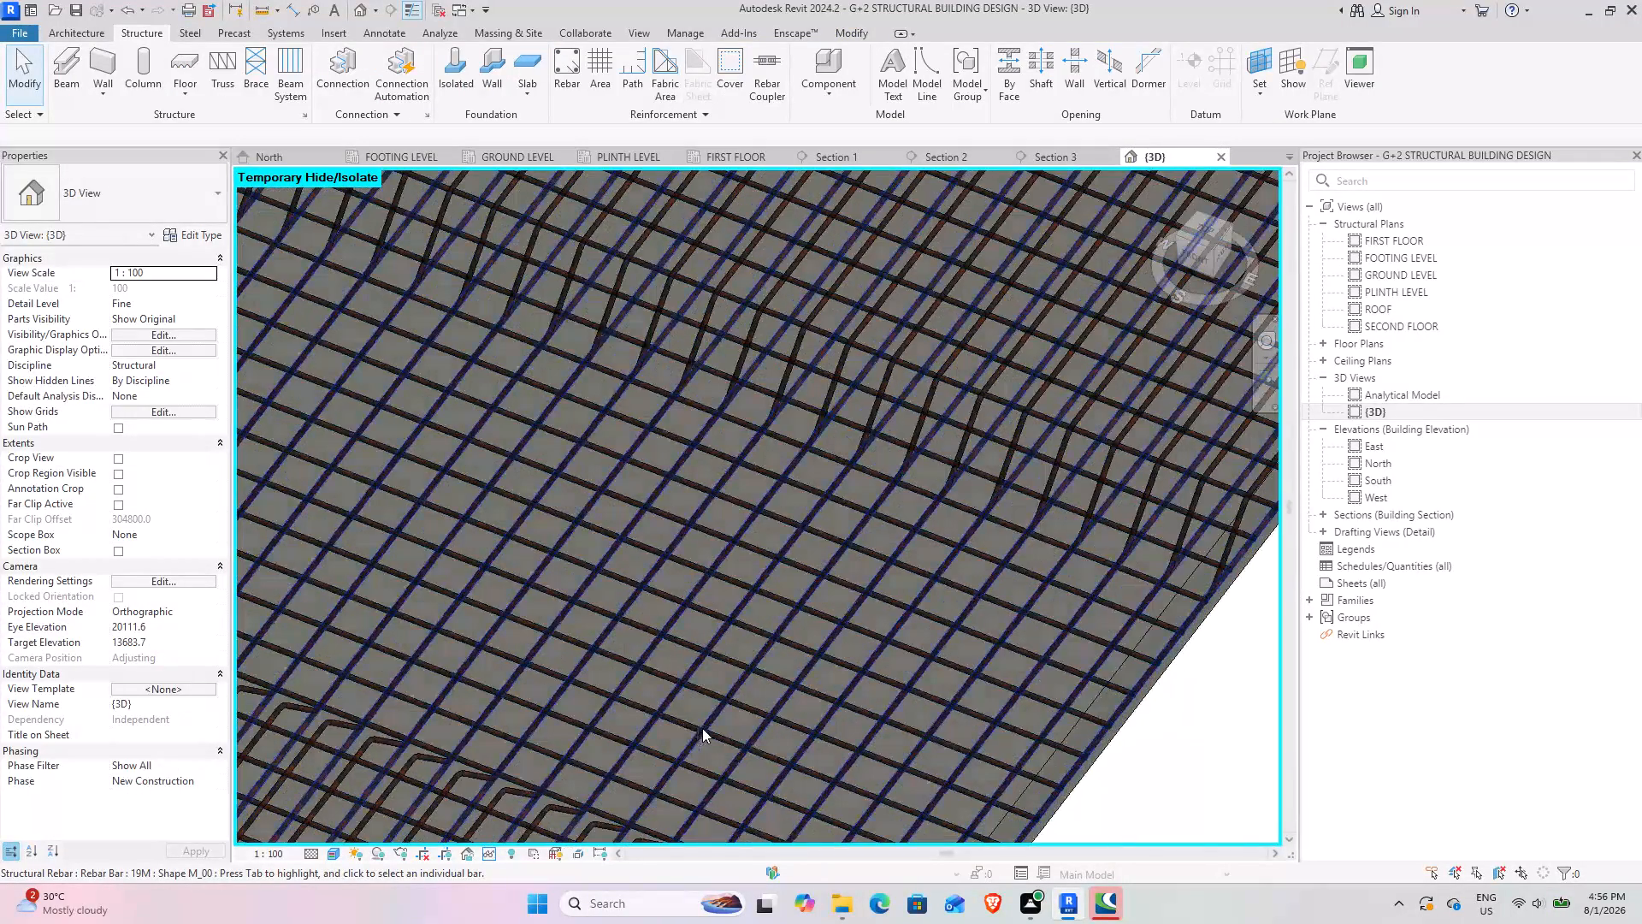
{"action": "scroll", "coordinate": [752, 644], "scroll_direction": "down", "scroll_amount": 1}
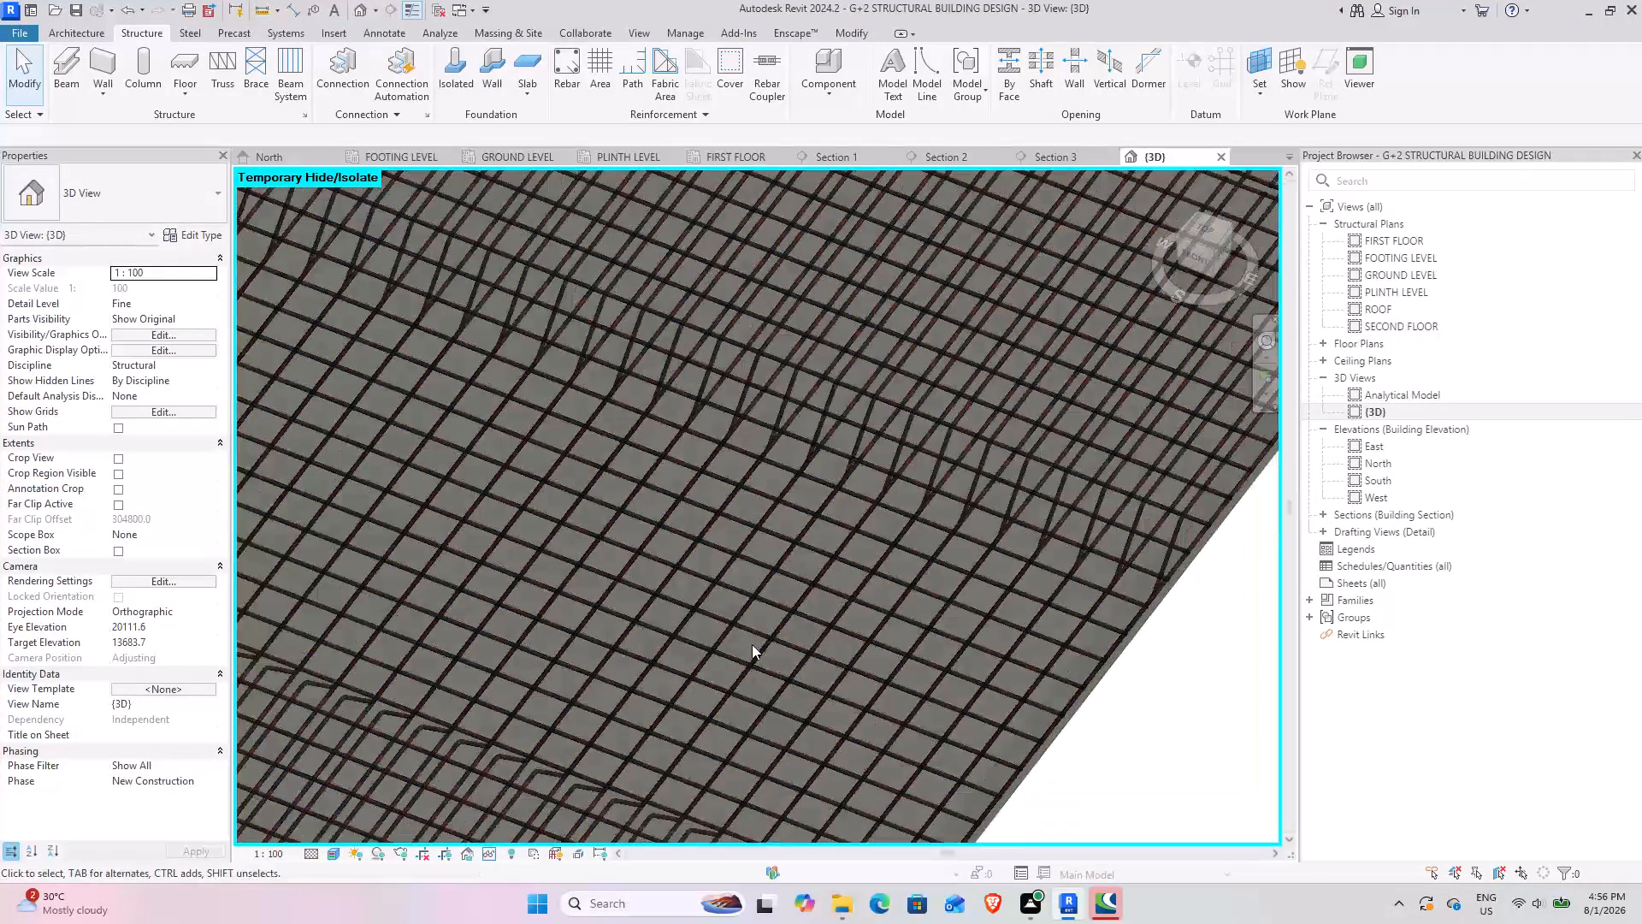
{"action": "scroll", "coordinate": [752, 644], "scroll_direction": "down", "scroll_amount": 1}
{"action": "middle_click_drag", "start_coordinate": [748, 651], "coordinate": [924, 417]}
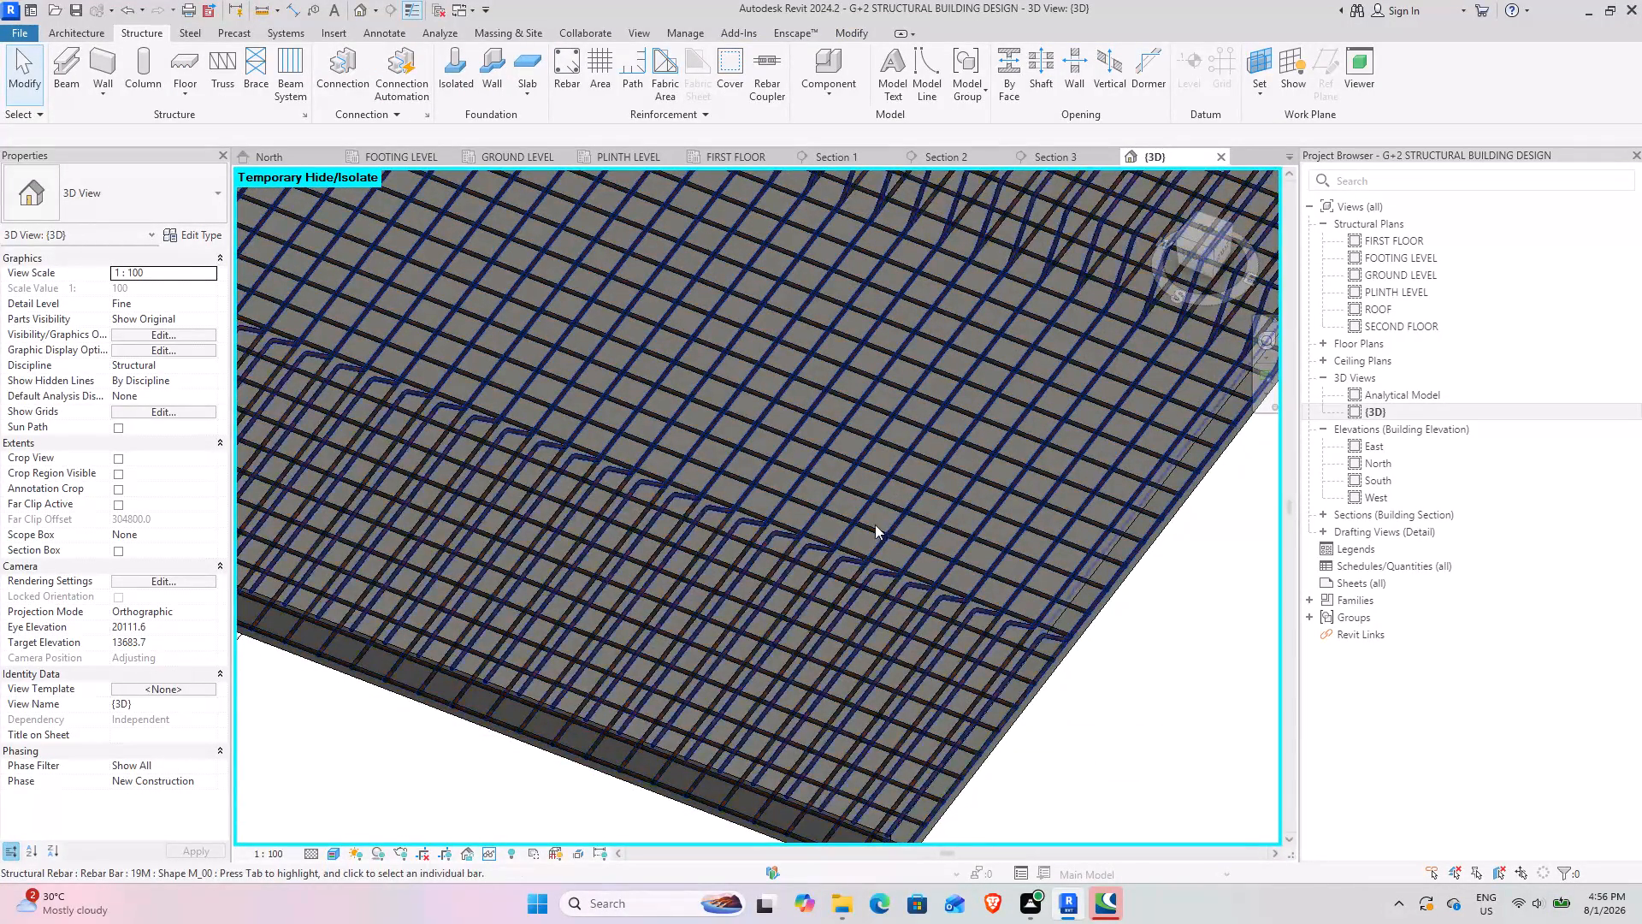
Examine the slab panel's bars in the {3D} view and check the cranked 19M set's layout and spacing in Section 3.
{"action": "scroll", "coordinate": [873, 512], "scroll_direction": "down", "scroll_amount": 1}
{"action": "middle_click_drag", "start_coordinate": [873, 512], "coordinate": [915, 645]}
{"action": "scroll", "coordinate": [909, 595], "scroll_direction": "down", "scroll_amount": 7}
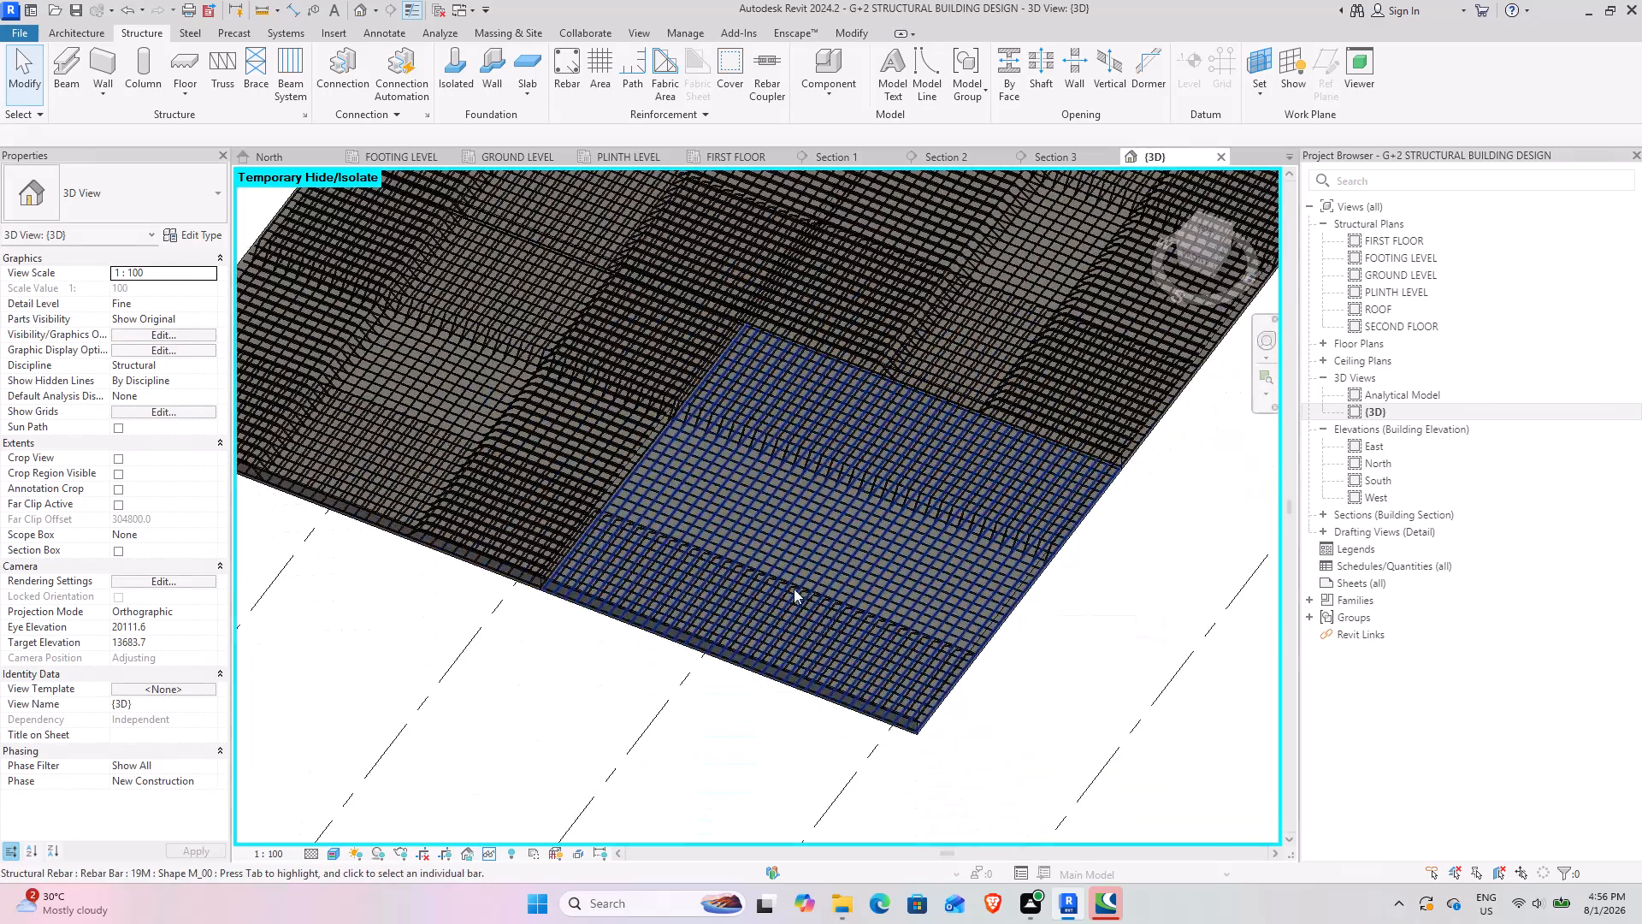
{"action": "scroll", "coordinate": [880, 626], "scroll_direction": "up", "scroll_amount": 3}
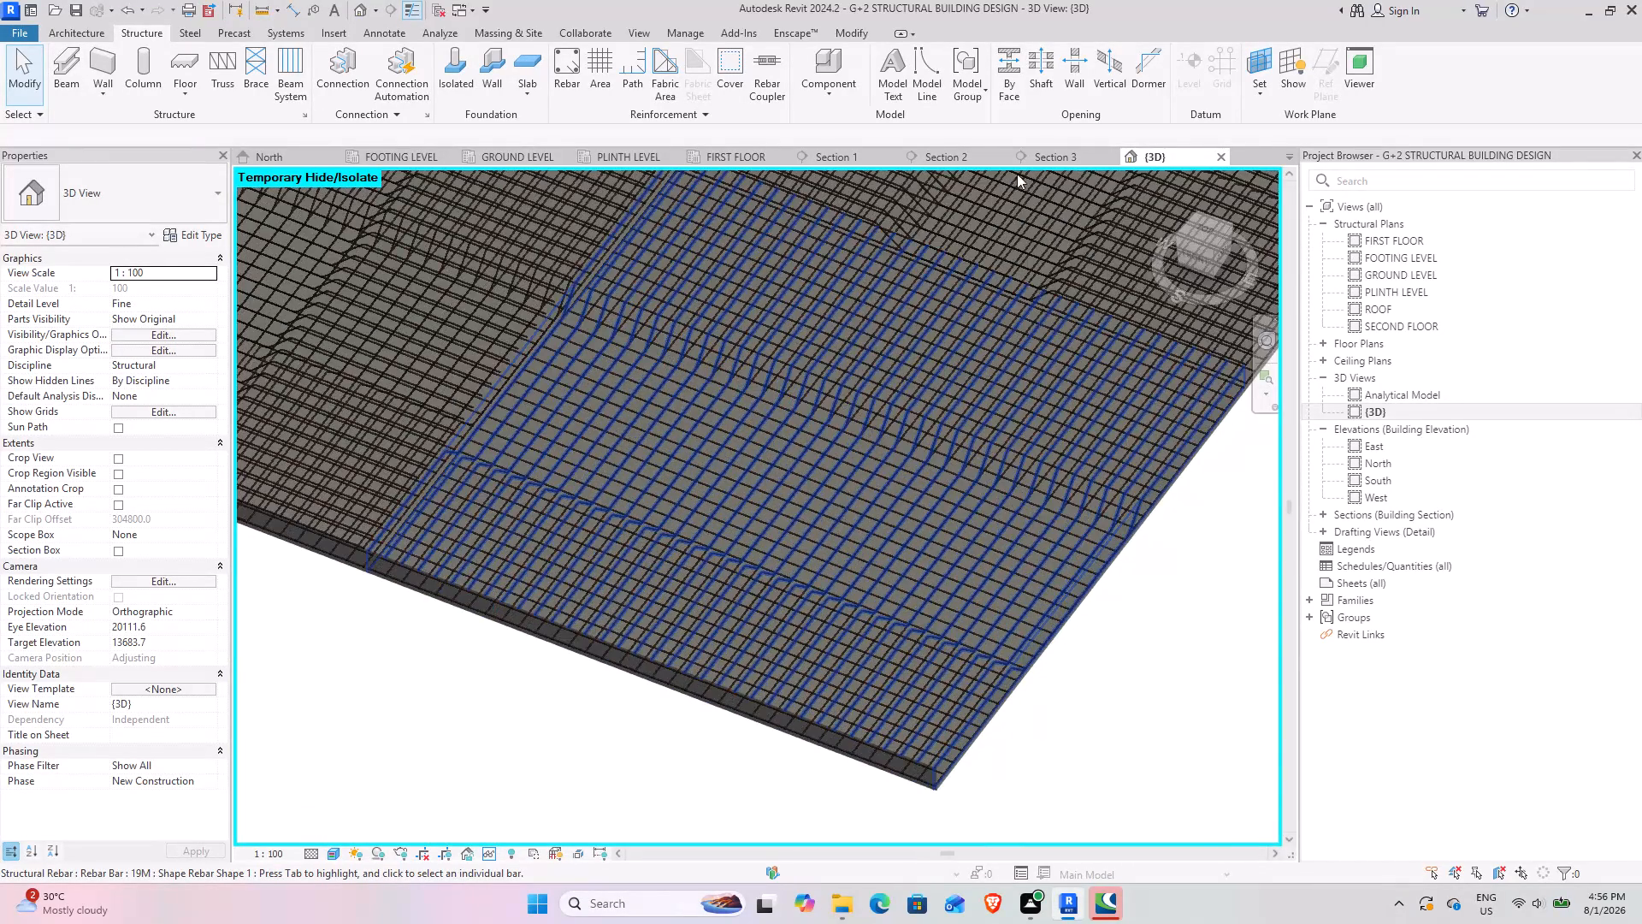
{"action": "left_click", "coordinate": [1045, 159]}
{"action": "scroll", "coordinate": [825, 519], "scroll_direction": "down", "scroll_amount": 8}
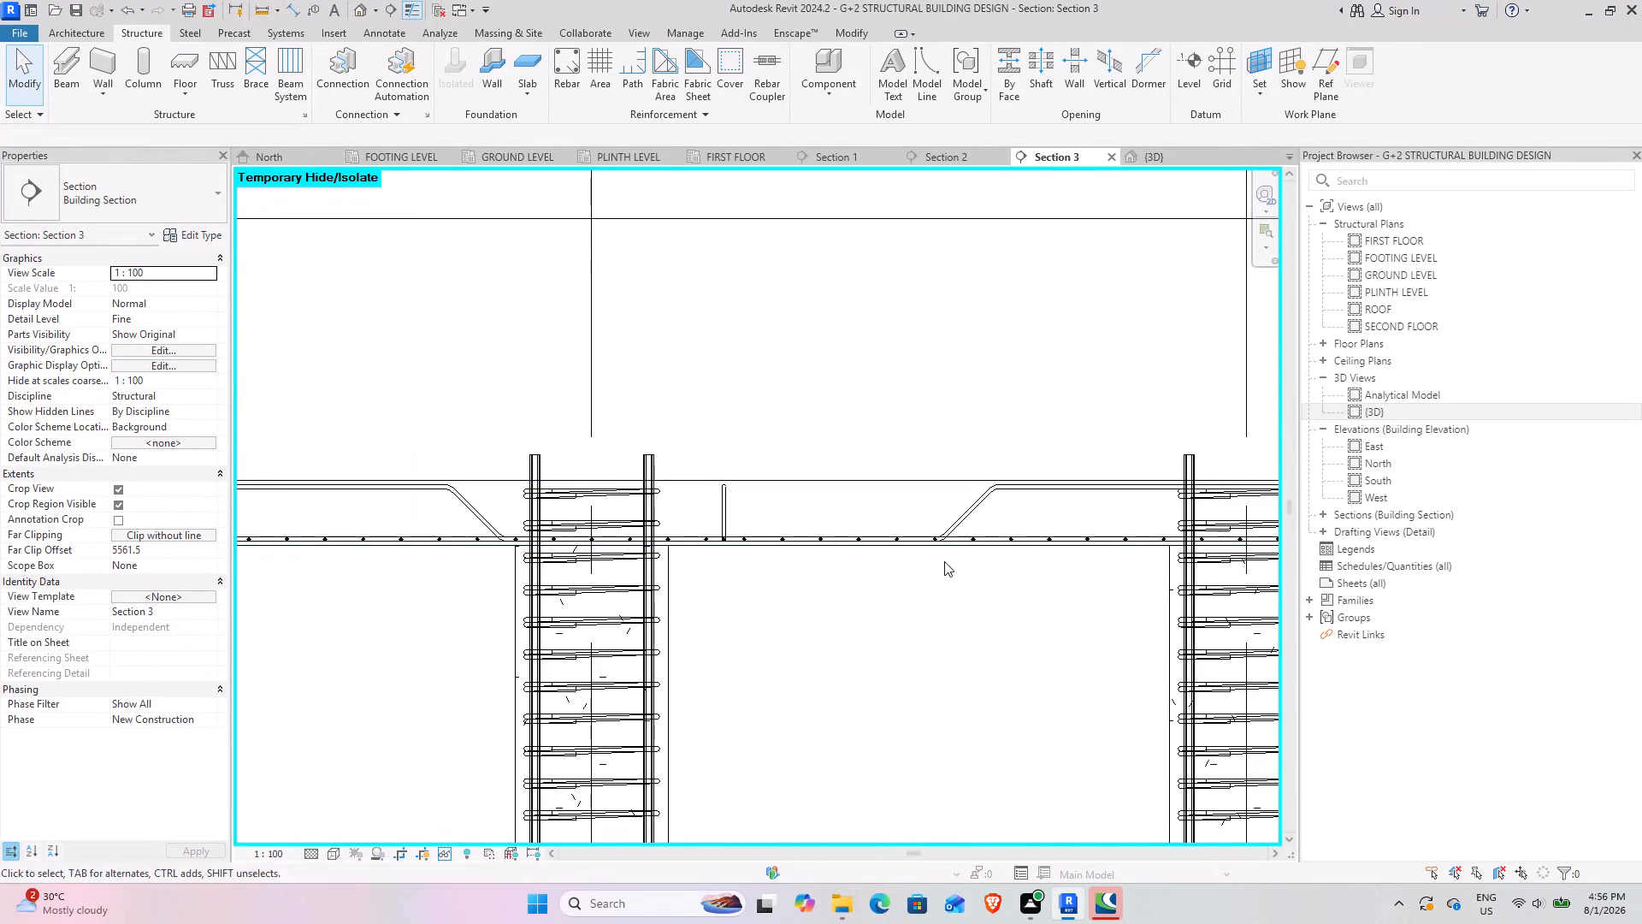
{"action": "middle_click_drag", "start_coordinate": [944, 561], "coordinate": [818, 589]}
{"action": "left_click", "coordinate": [844, 526]}
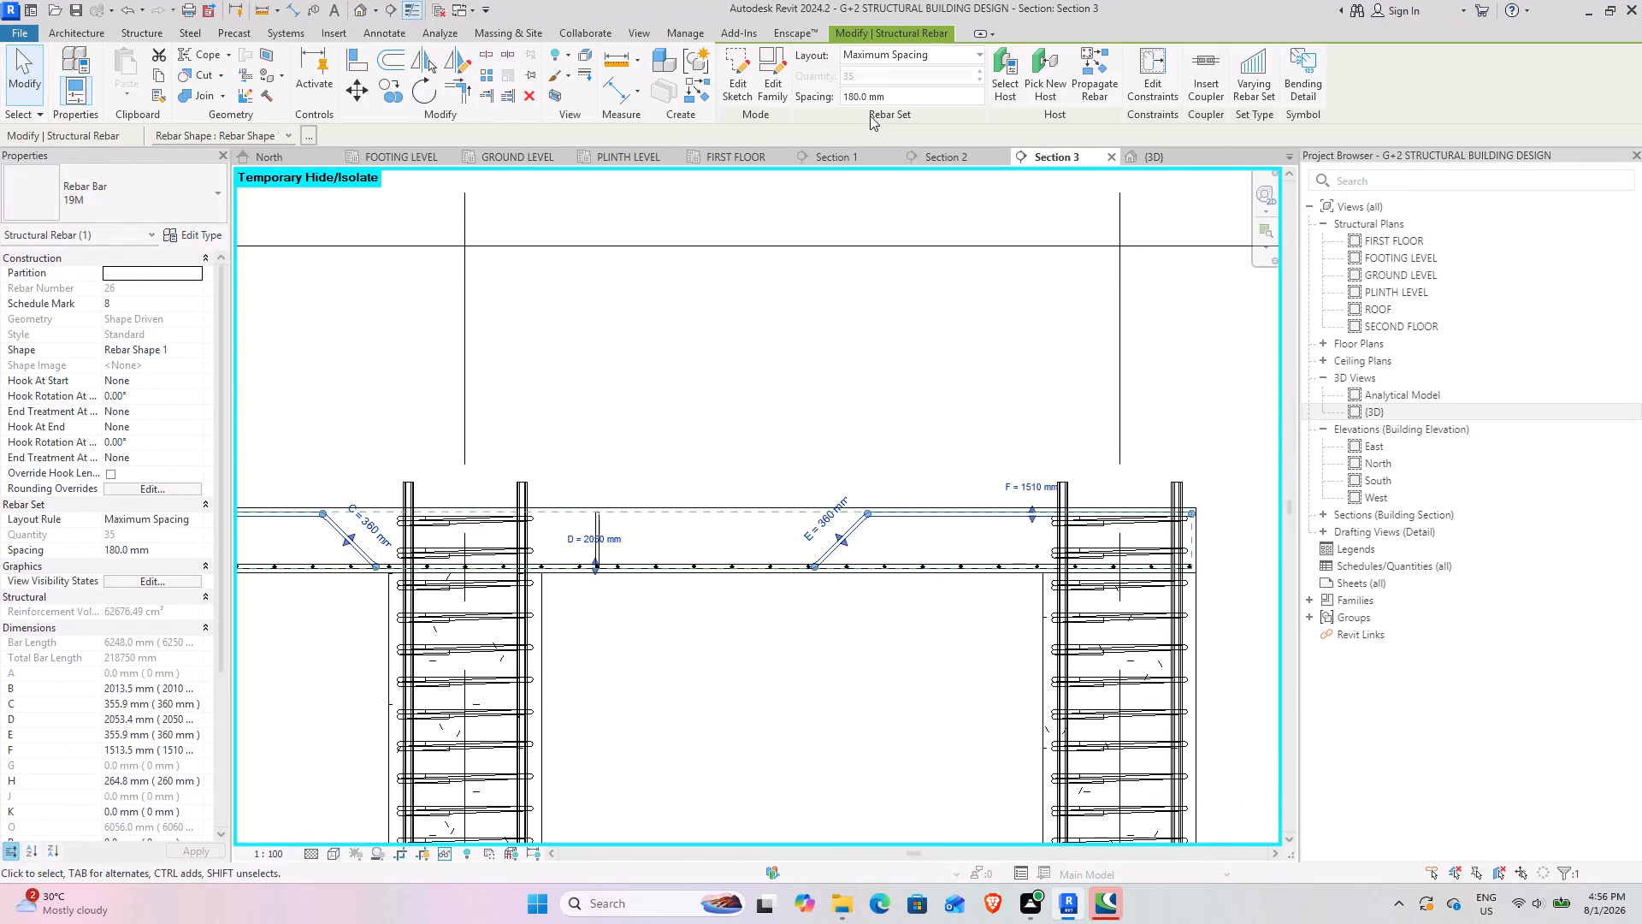
In Section 2, lay out the single cranked 19M bar as a Maximum Spacing set at 180 mm.
{"action": "left_click", "coordinate": [969, 154]}
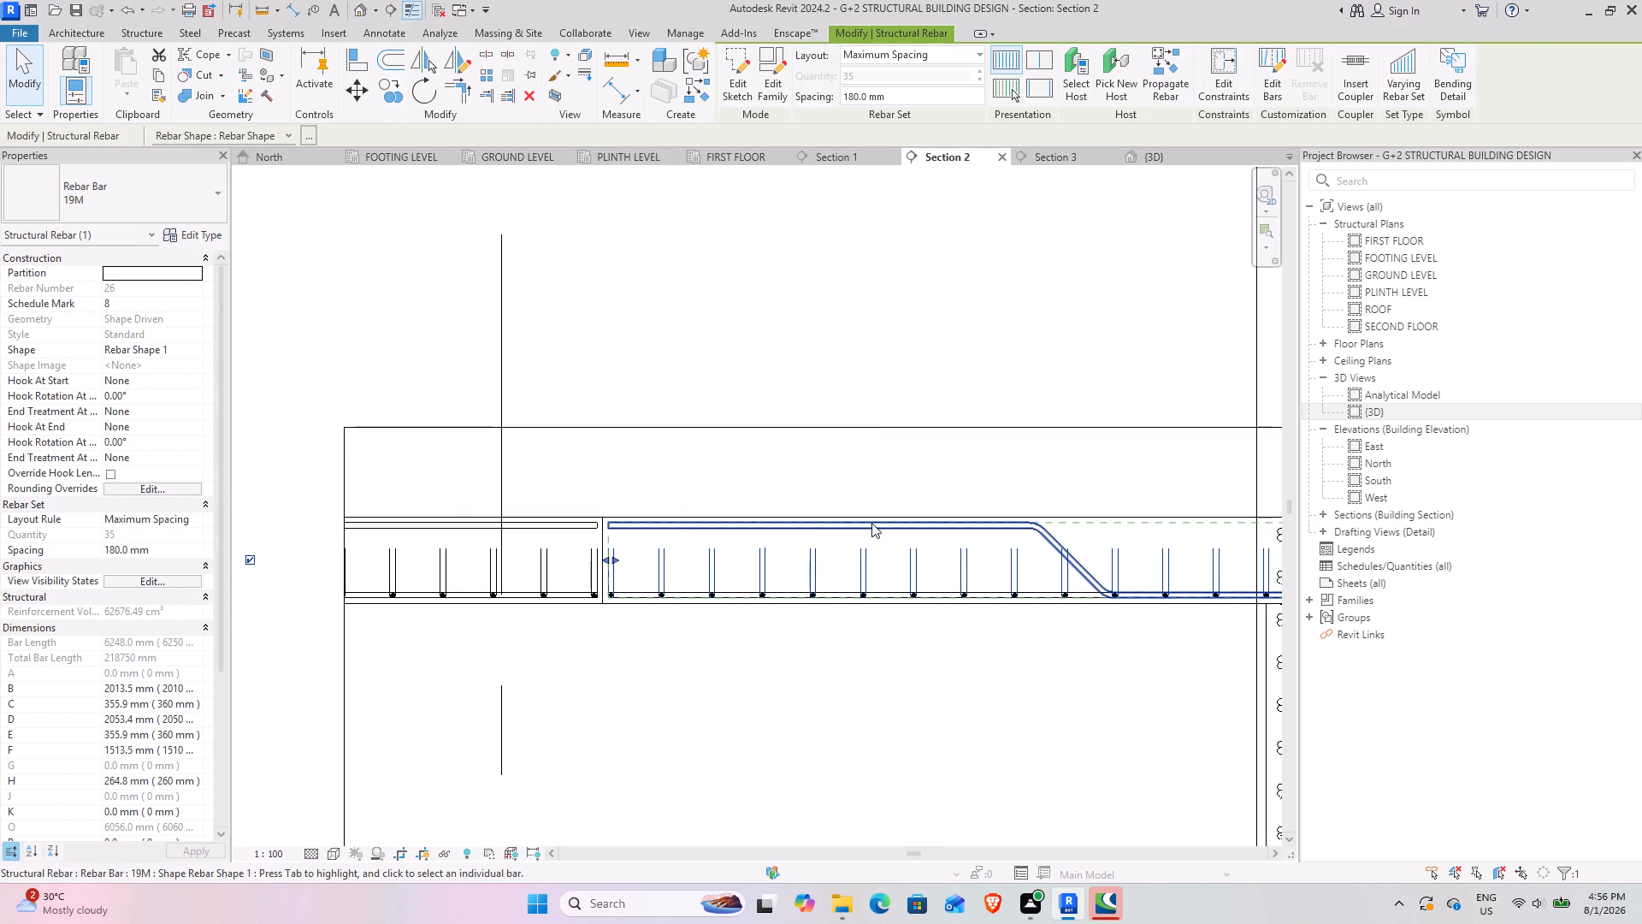
{"action": "left_click", "coordinate": [871, 523]}
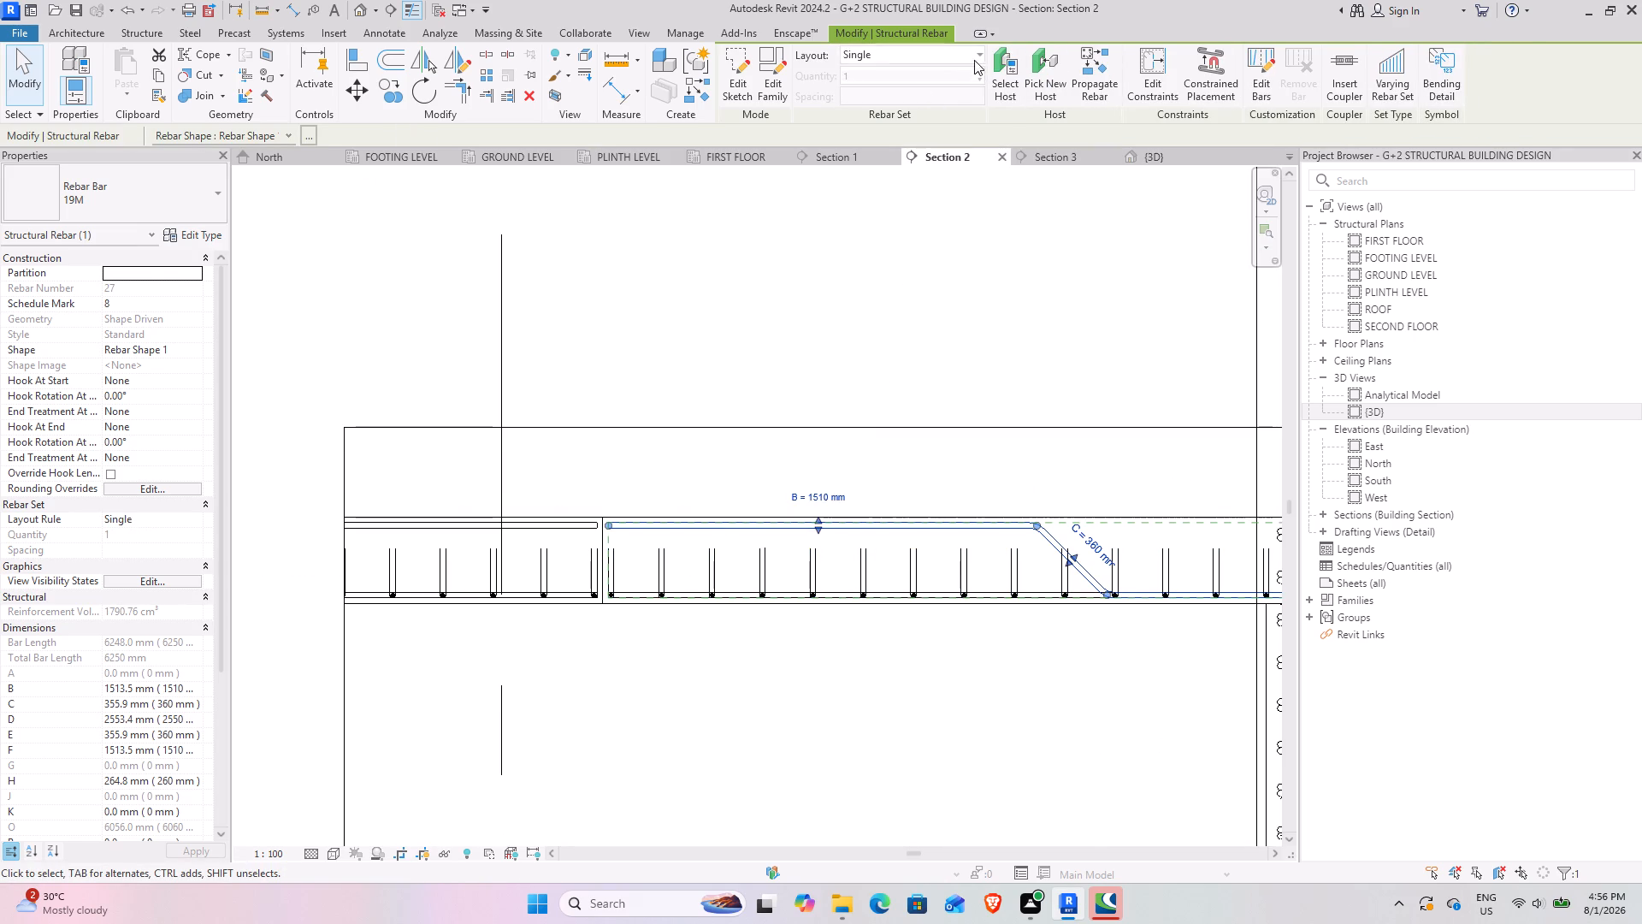
{"action": "left_click", "coordinate": [974, 60]}
{"action": "left_click", "coordinate": [882, 113]}
{"action": "left_click", "coordinate": [896, 96]}
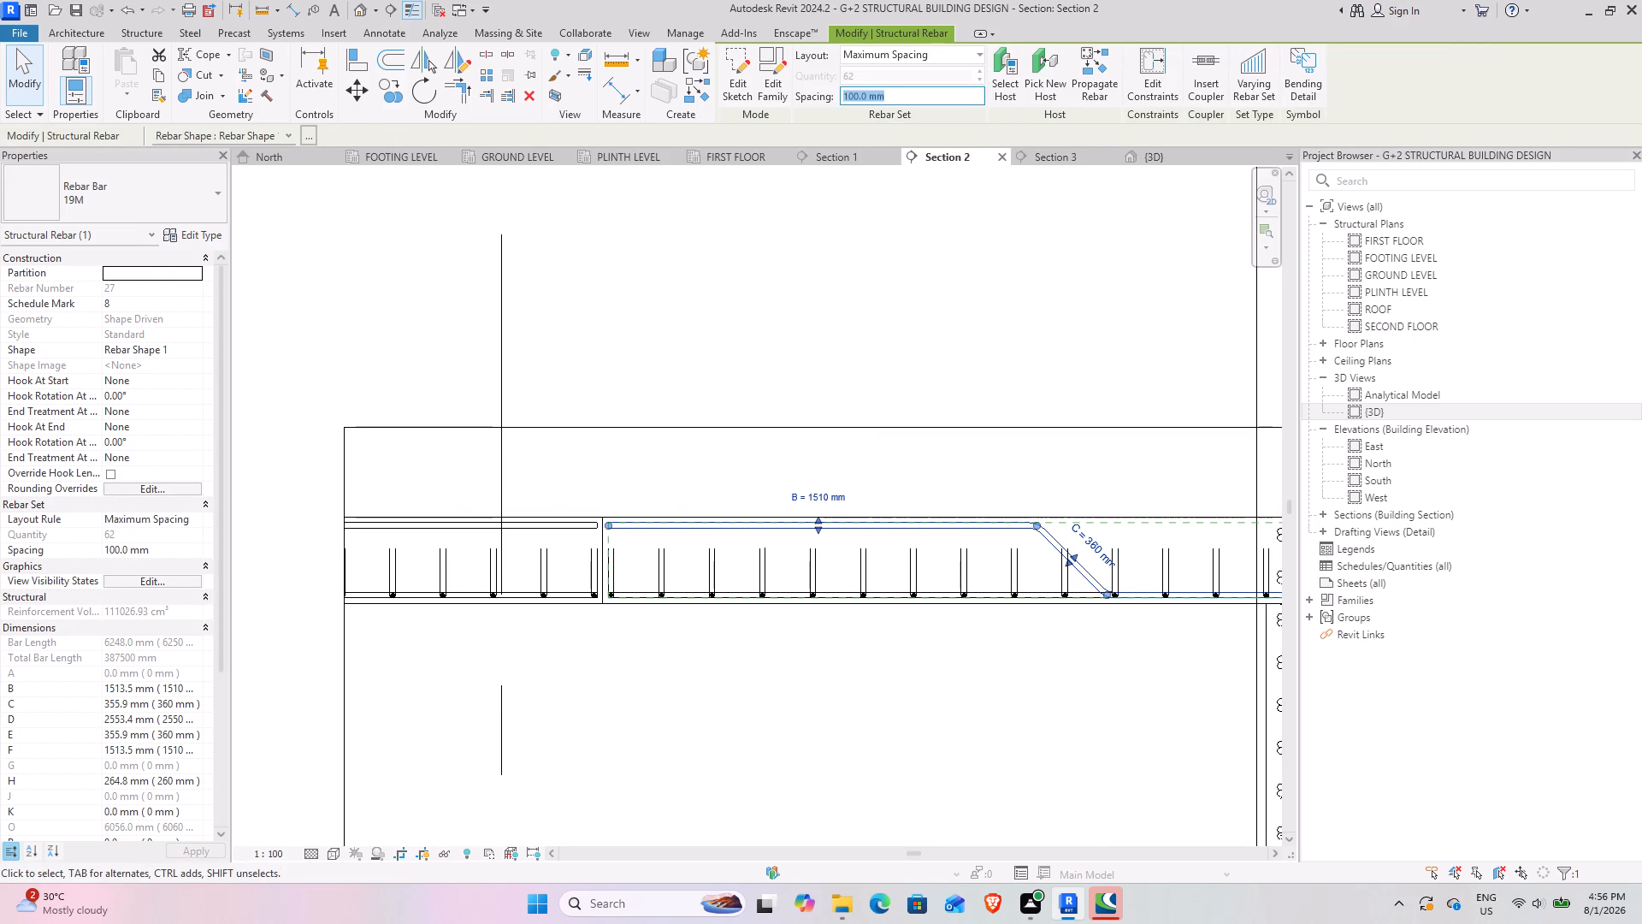
{"action": "type", "text": "180"}
{"action": "key", "text": "Return"}
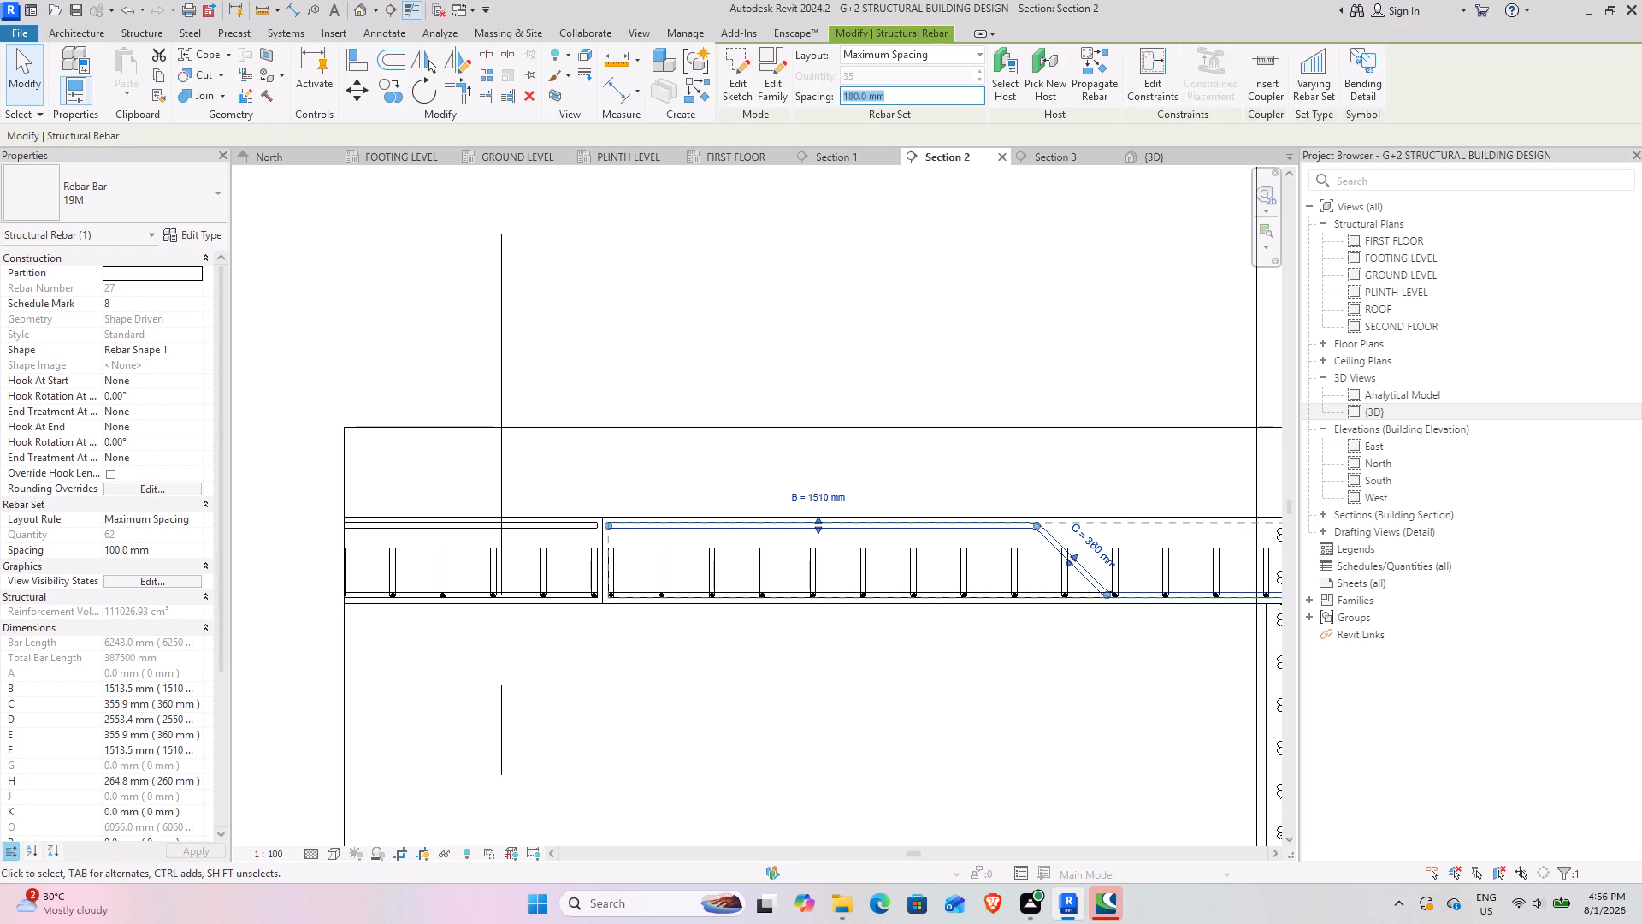
Set the new cranked bar set to show unobscured in the {3D} view.
{"action": "left_click", "coordinate": [173, 585]}
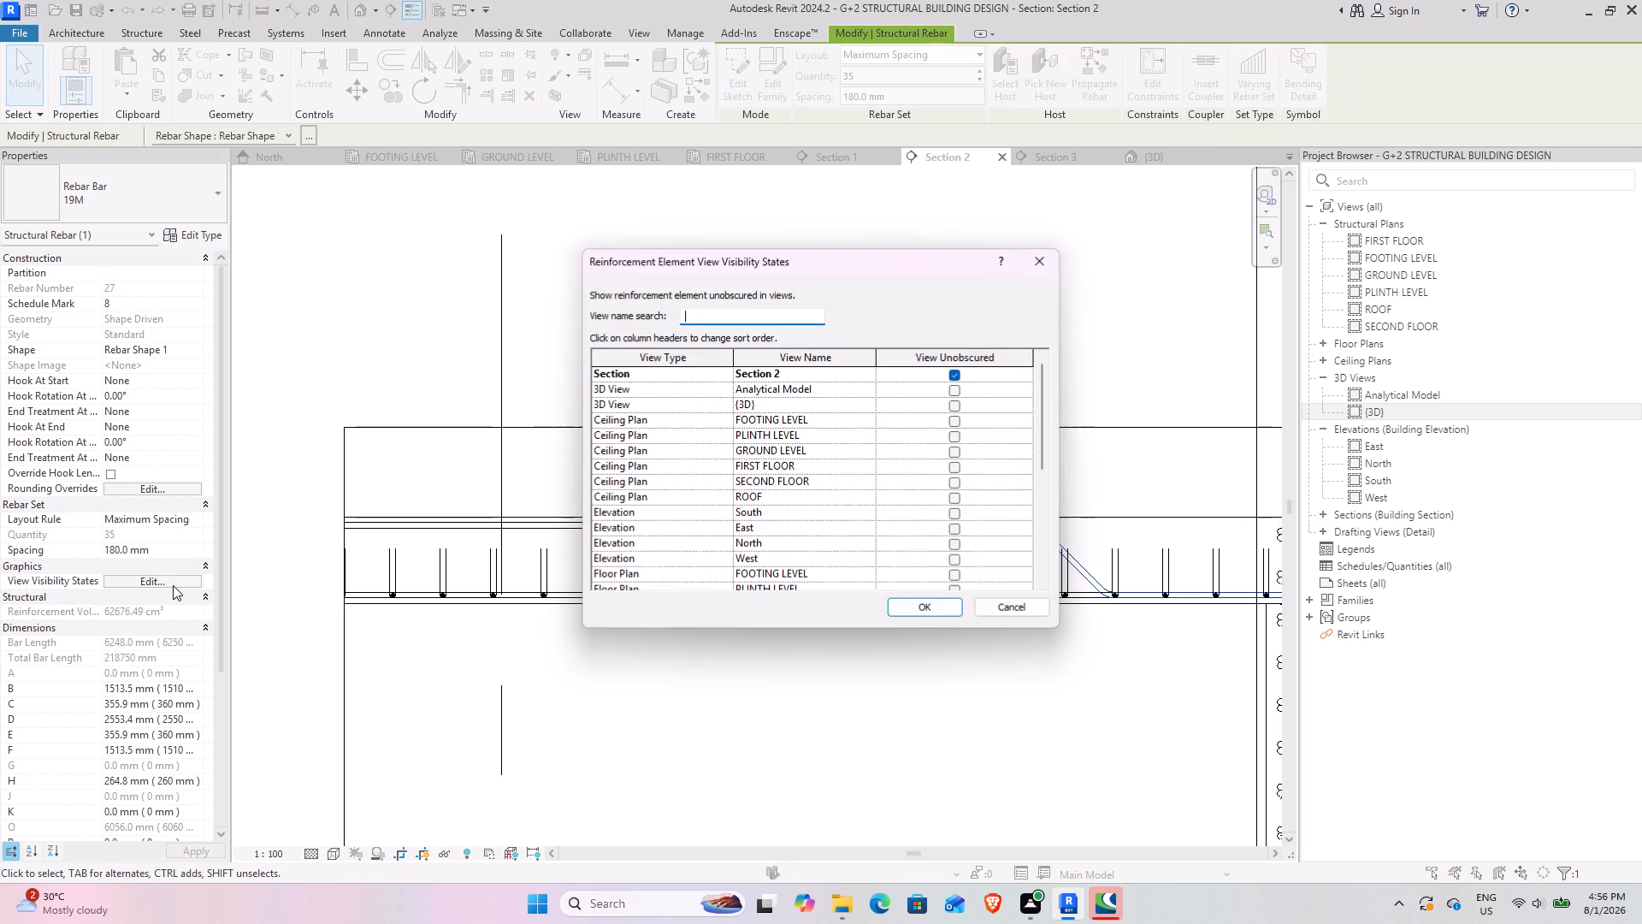
{"action": "left_click", "coordinate": [953, 406]}
{"action": "left_click", "coordinate": [923, 610]}
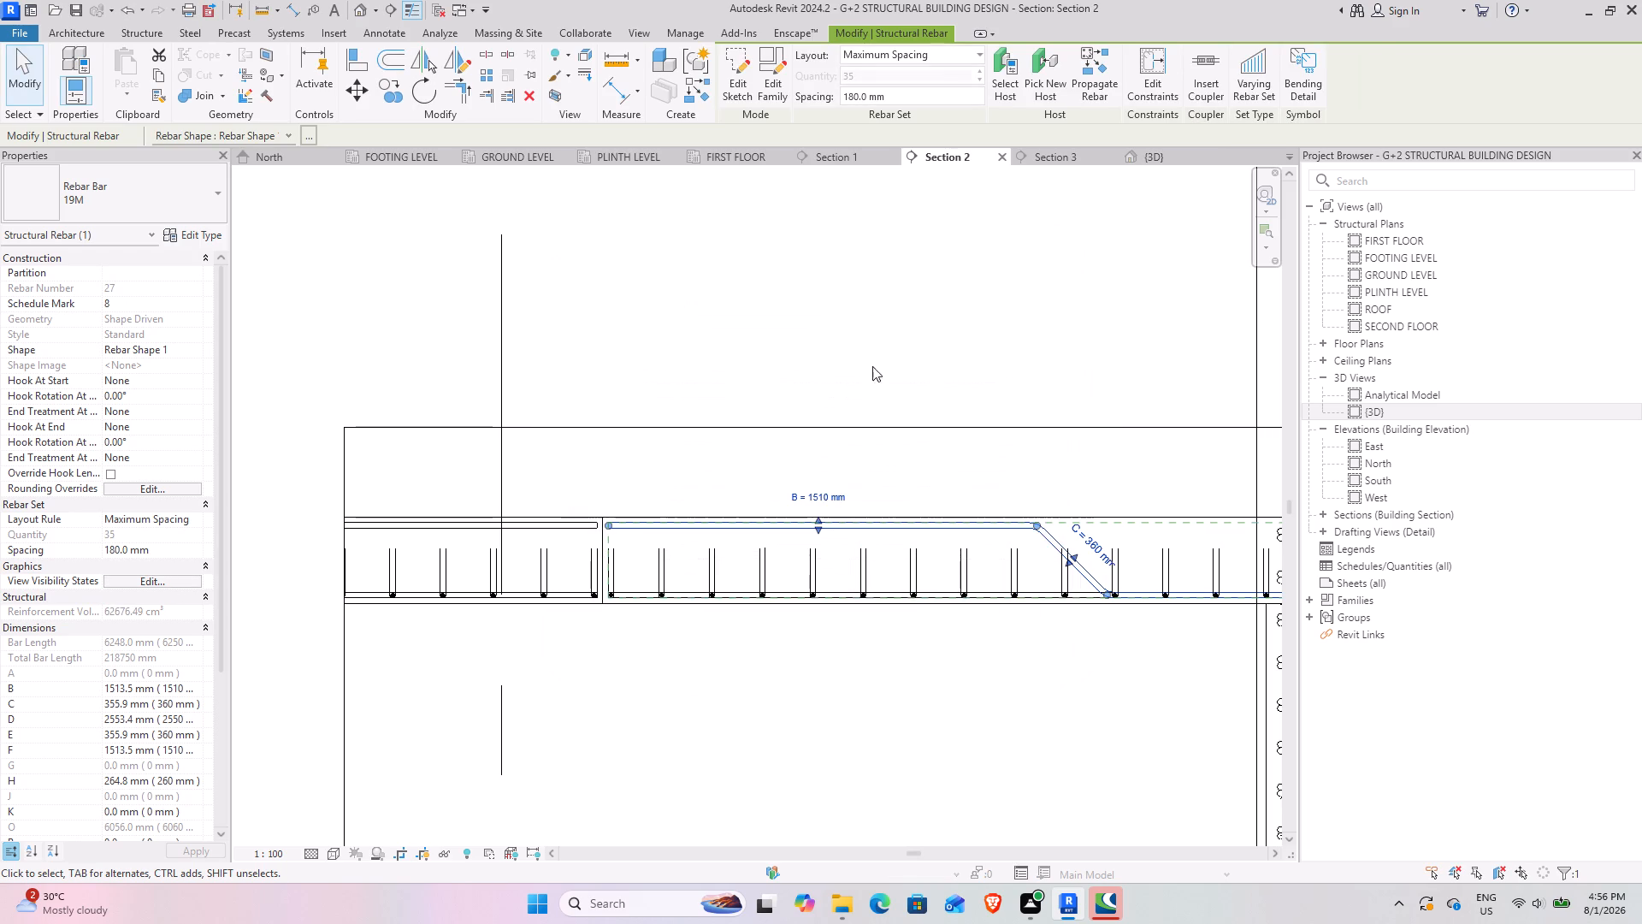
Examine the new cranked bar set across the slab panel in the {3D} view from several angles.
{"action": "left_click", "coordinate": [1184, 157]}
{"action": "scroll", "coordinate": [900, 660], "scroll_direction": "down", "scroll_amount": 7}
{"action": "left_click_drag", "start_coordinate": [1062, 664], "coordinate": [1050, 638]}
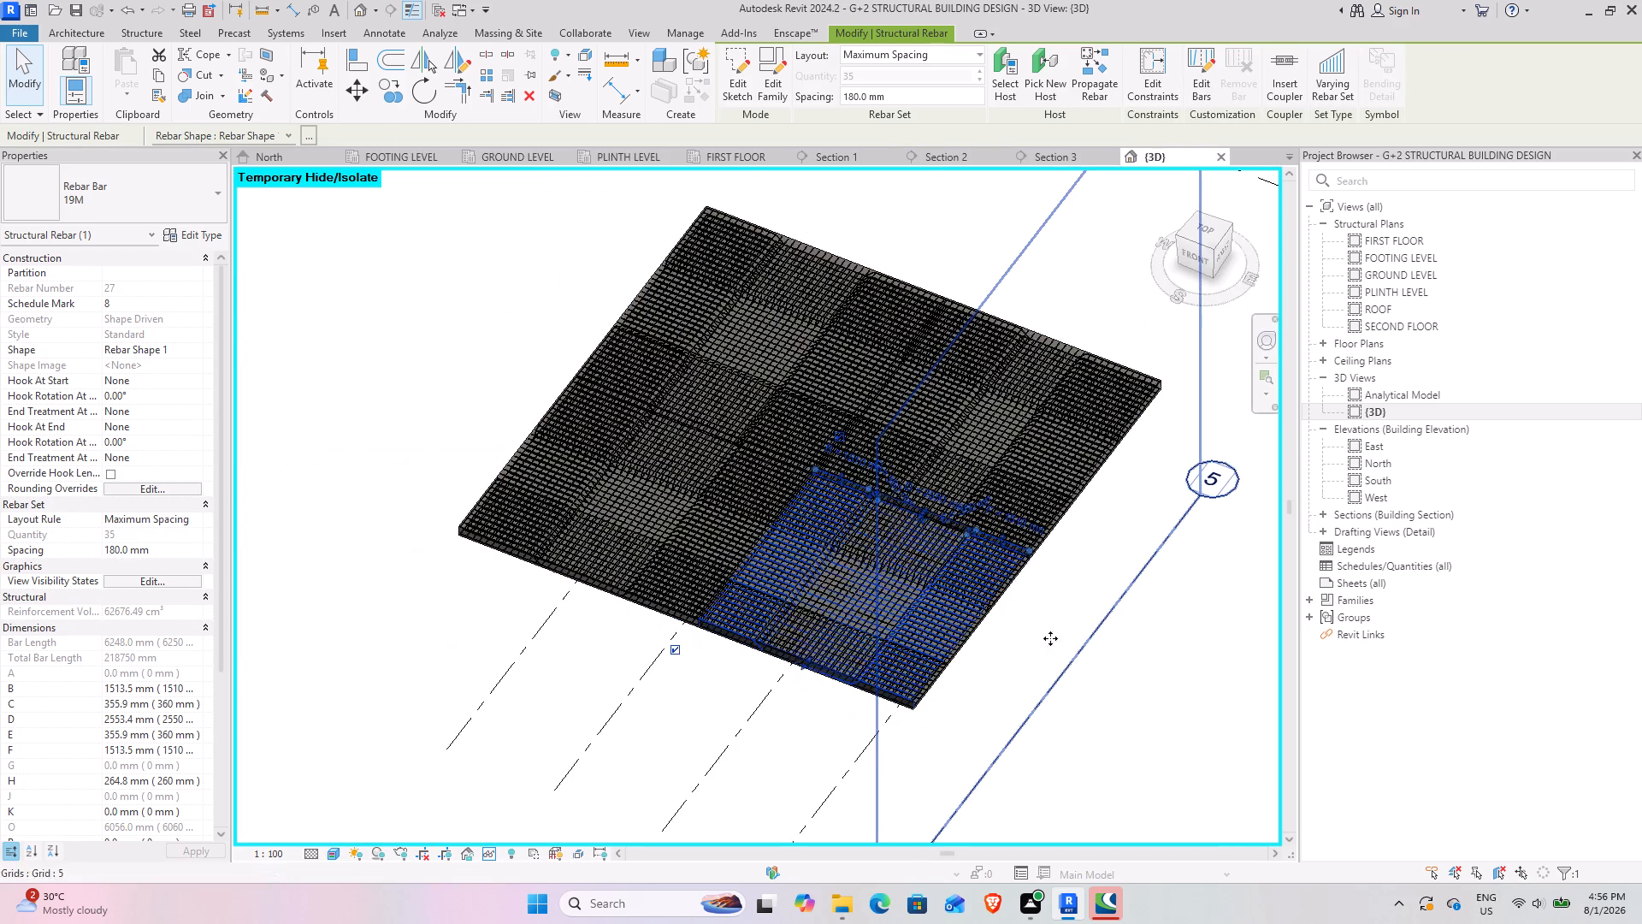
{"action": "left_click_drag", "start_coordinate": [1050, 638], "coordinate": [1054, 658]}
{"action": "left_click", "coordinate": [1112, 706]}
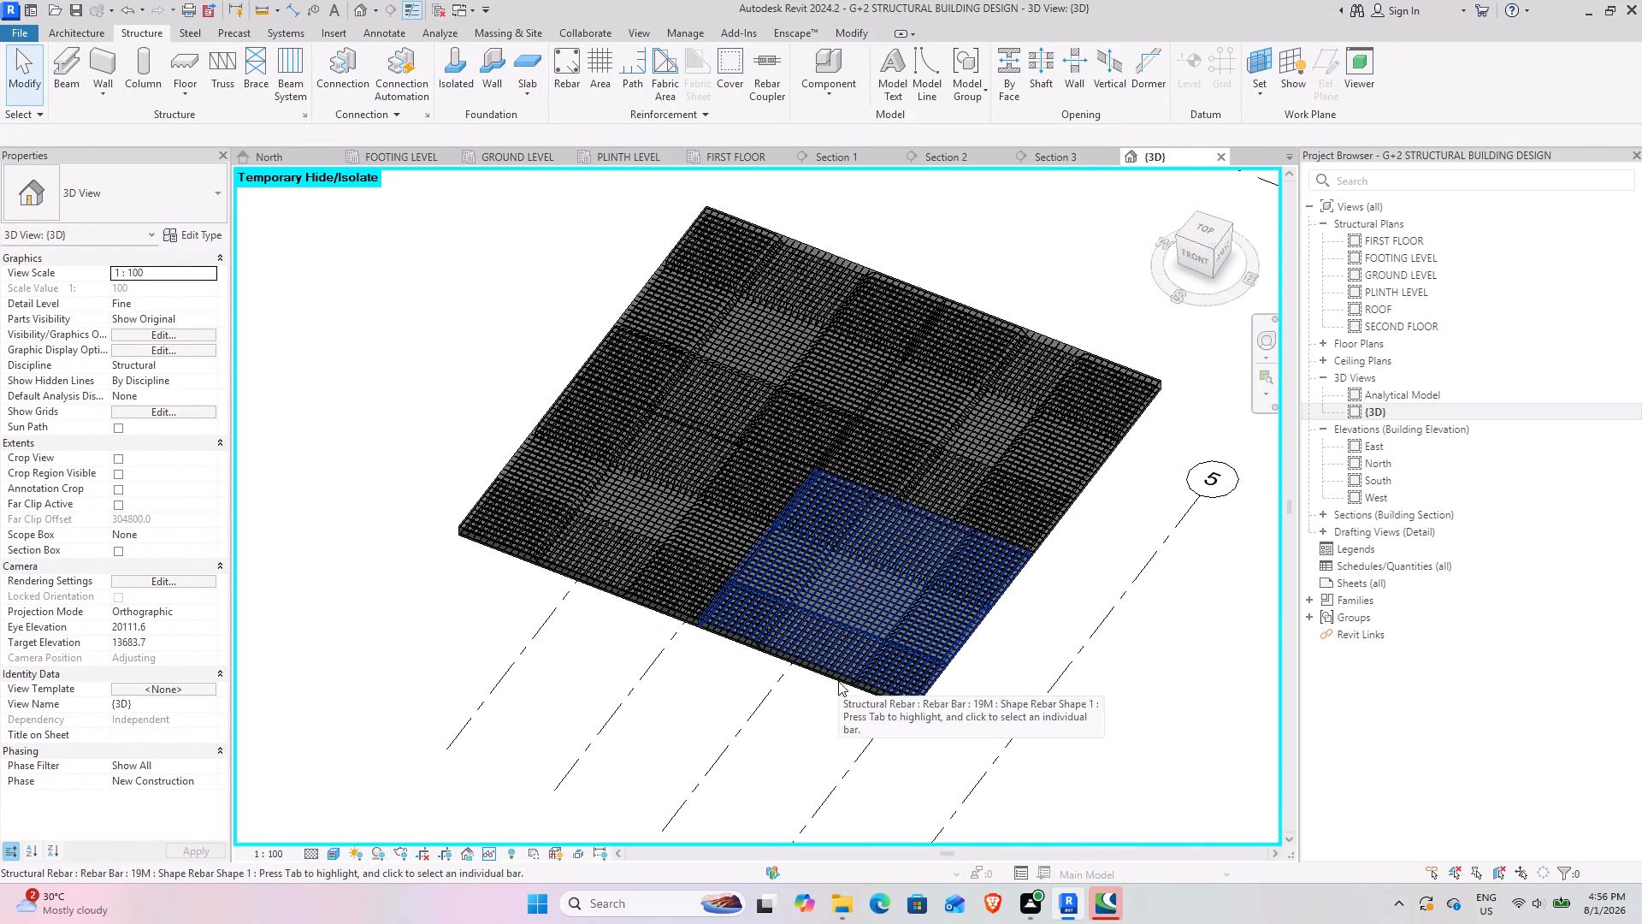
{"action": "scroll", "coordinate": [859, 576], "scroll_direction": "up", "scroll_amount": 4}
{"action": "middle_click_drag", "start_coordinate": [798, 645], "coordinate": [824, 650], "text": "shift"}
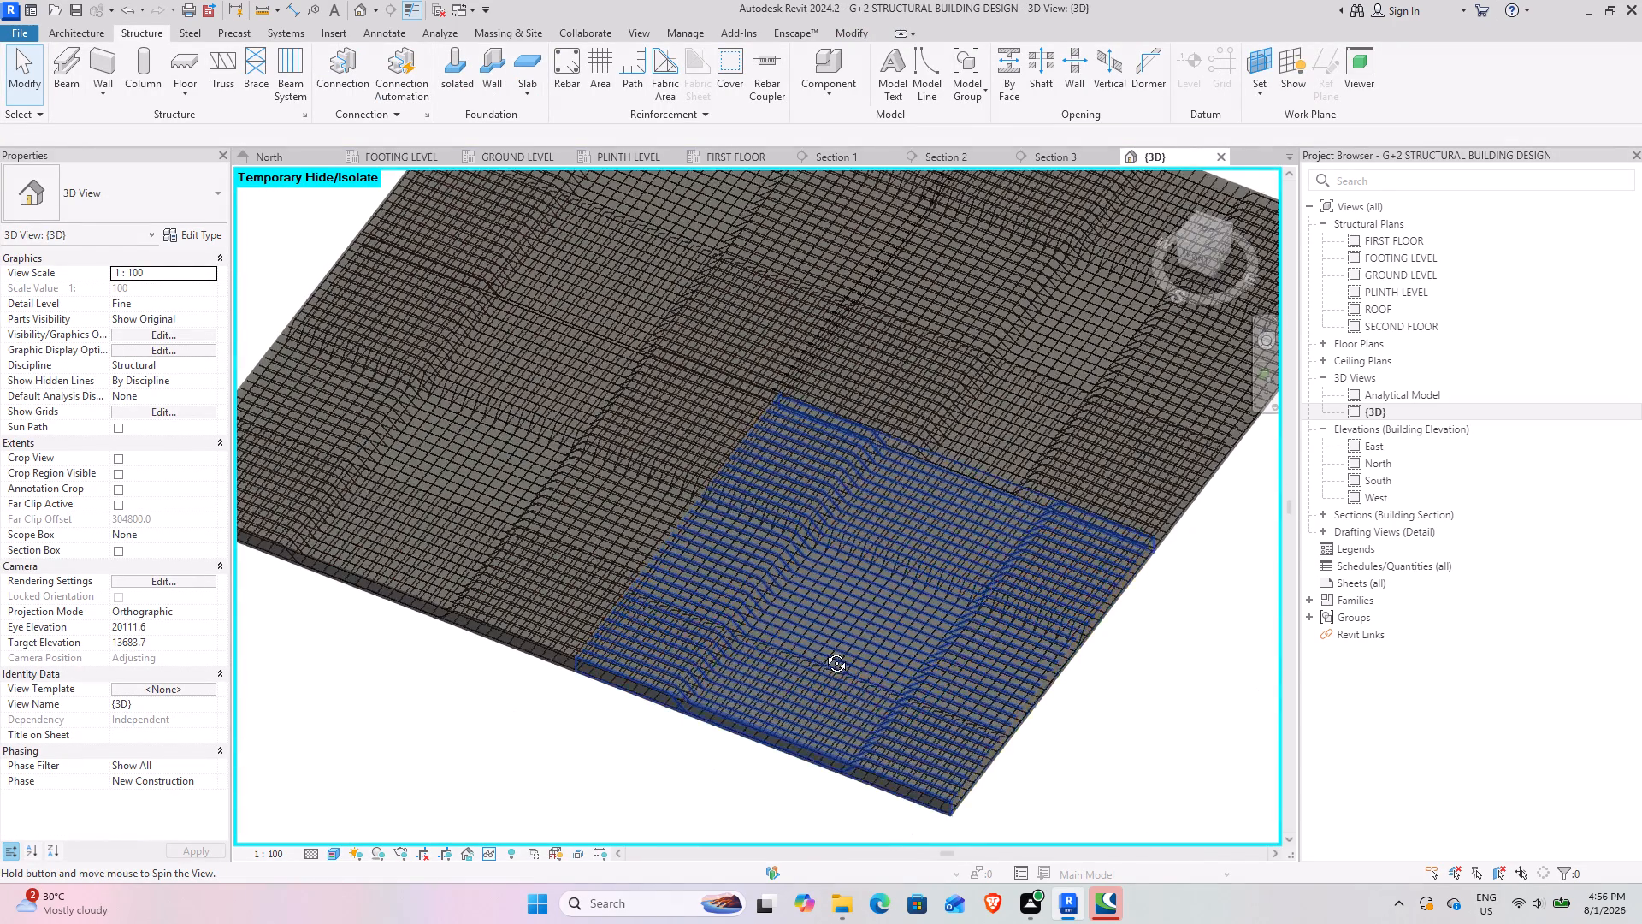
{"action": "middle_click_drag", "start_coordinate": [824, 650], "coordinate": [918, 663], "text": "shift"}
{"action": "scroll", "coordinate": [918, 663], "scroll_direction": "down", "scroll_amount": 4}
{"action": "middle_click_drag", "start_coordinate": [881, 683], "coordinate": [927, 600], "text": "shift"}
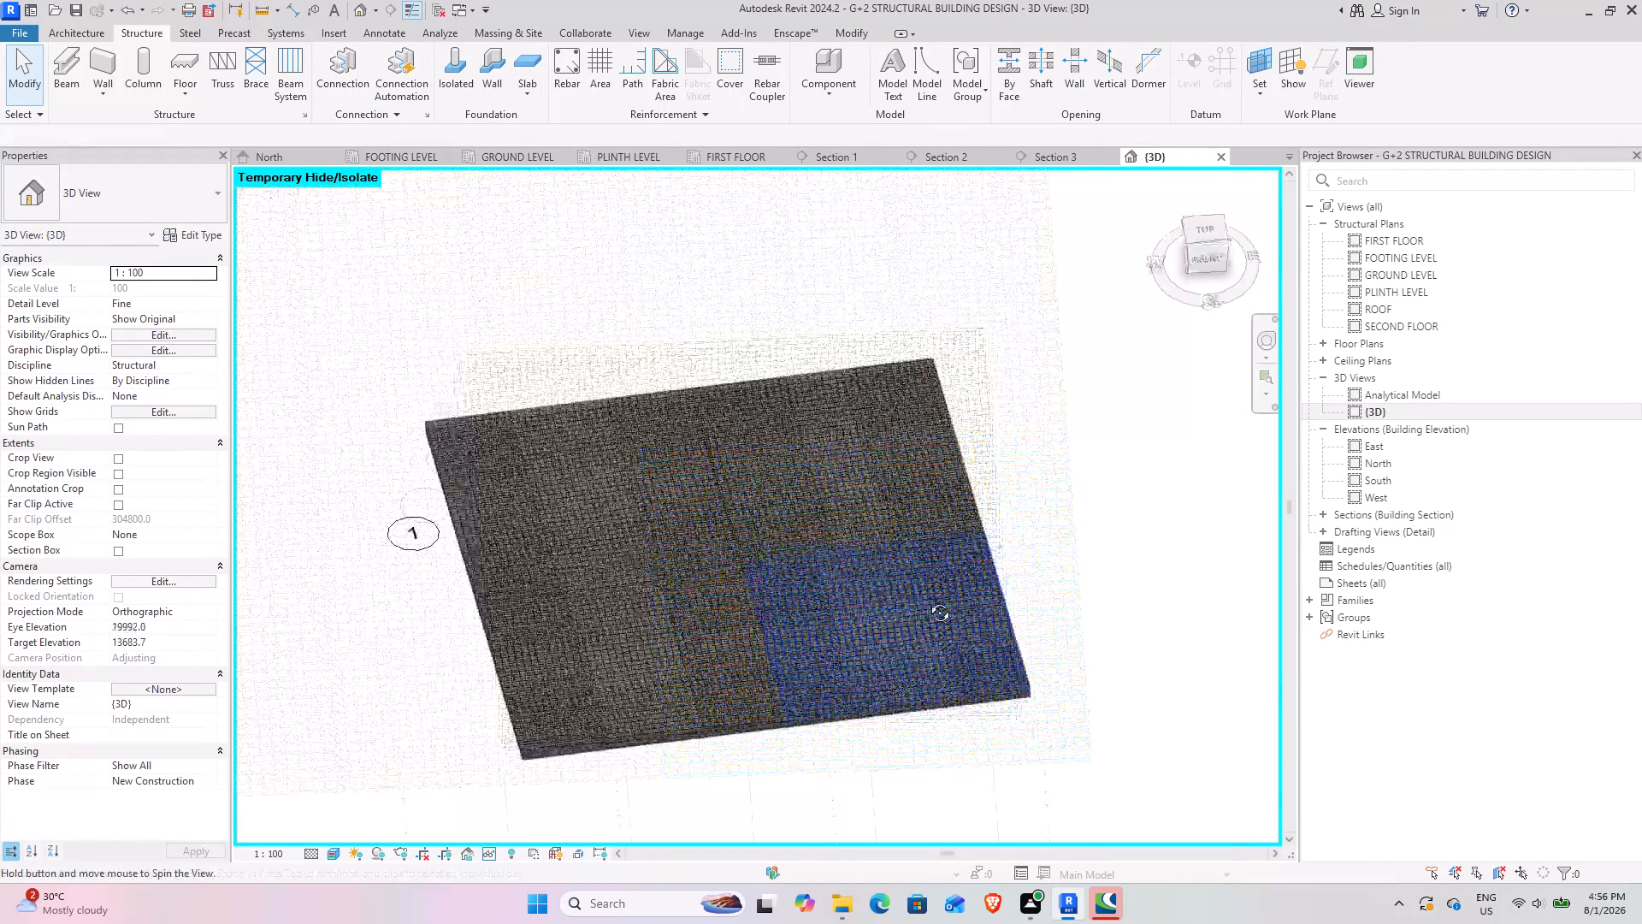
{"action": "middle_click_drag", "start_coordinate": [927, 600], "coordinate": [812, 527], "text": "shift"}
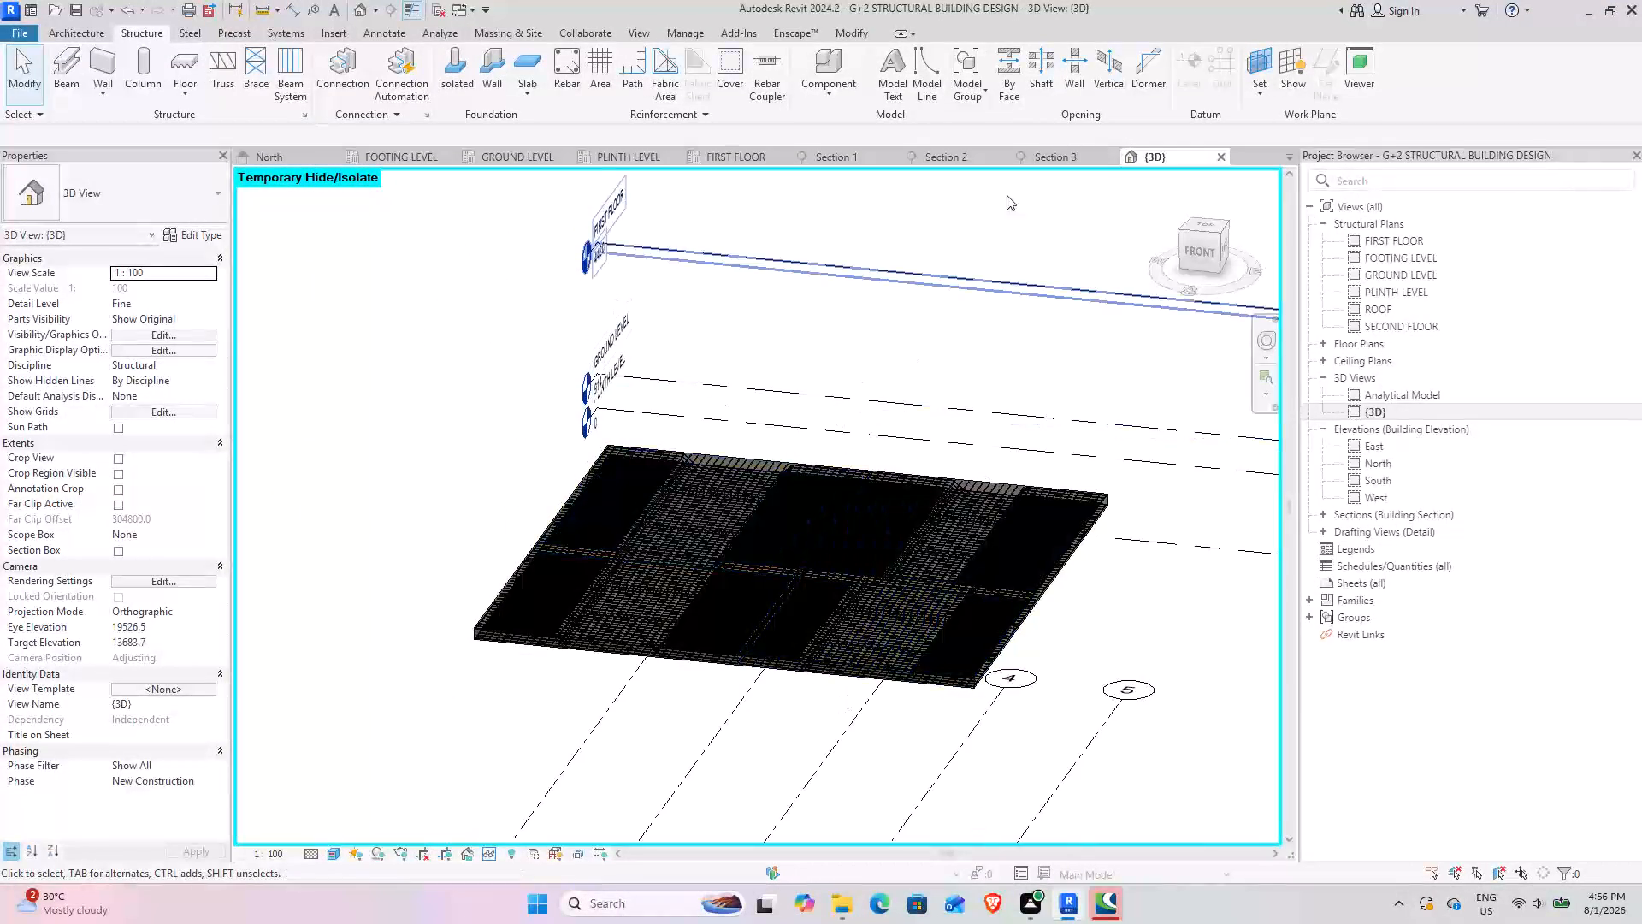
Reset the temporary hide/isolate in the {3D} view to bring back the whole structure around the slab.
{"action": "type", "text": "hr"}
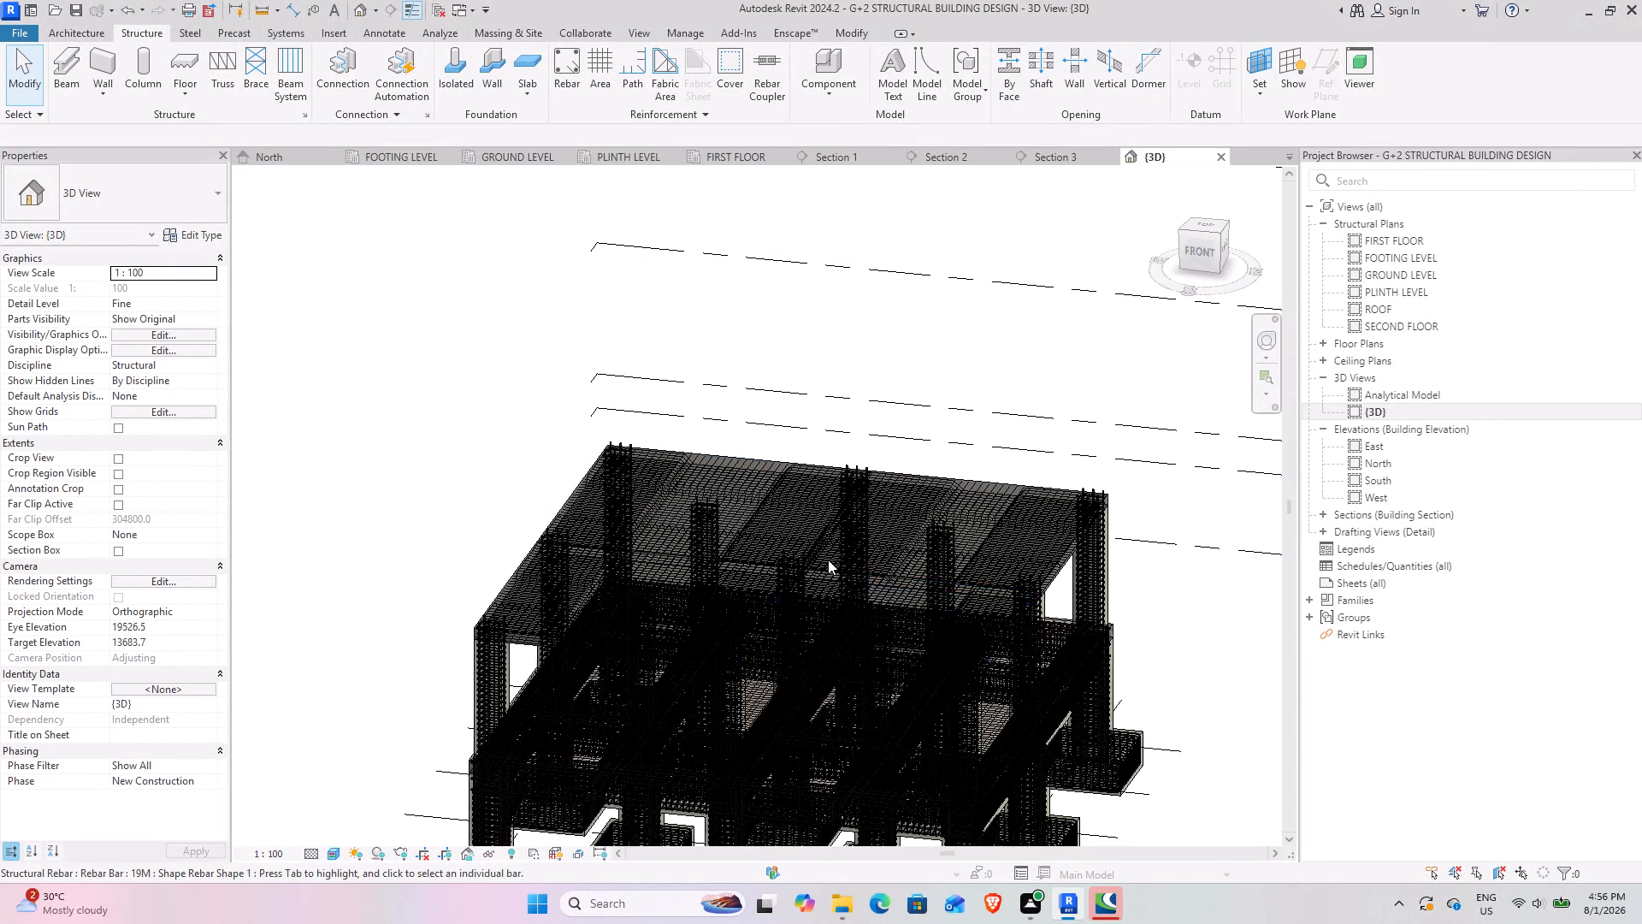
{"action": "scroll", "coordinate": [828, 560], "scroll_direction": "down", "scroll_amount": 2}
{"action": "middle_click_drag", "start_coordinate": [734, 711], "coordinate": [873, 575], "text": "shift"}
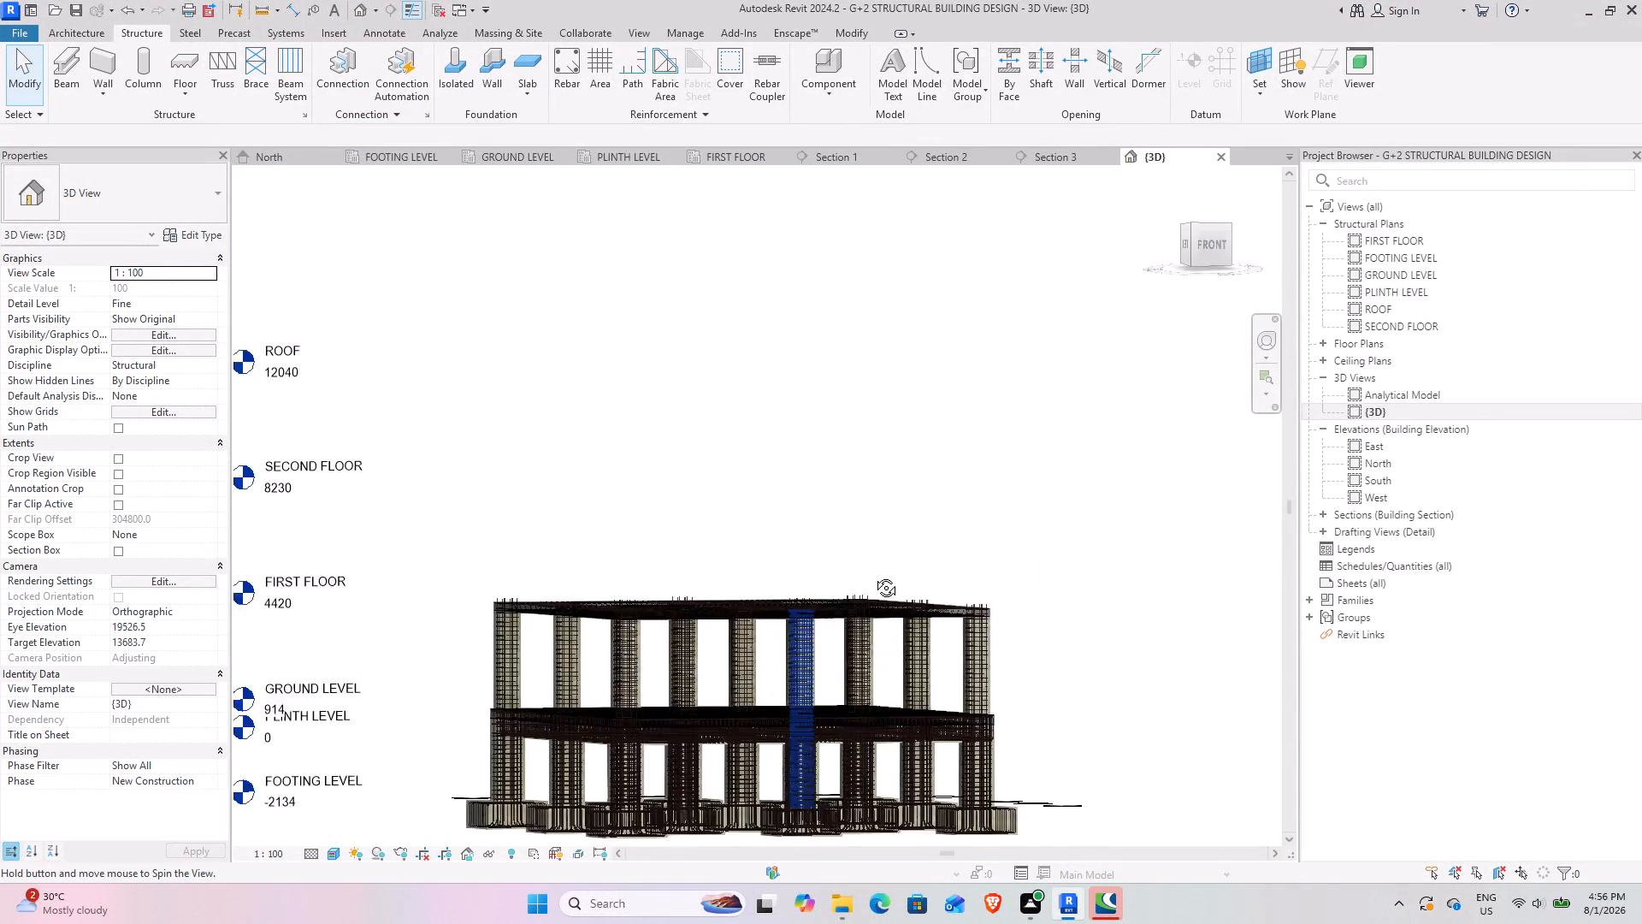
{"action": "middle_click_drag", "start_coordinate": [873, 575], "coordinate": [641, 666], "text": "shift"}
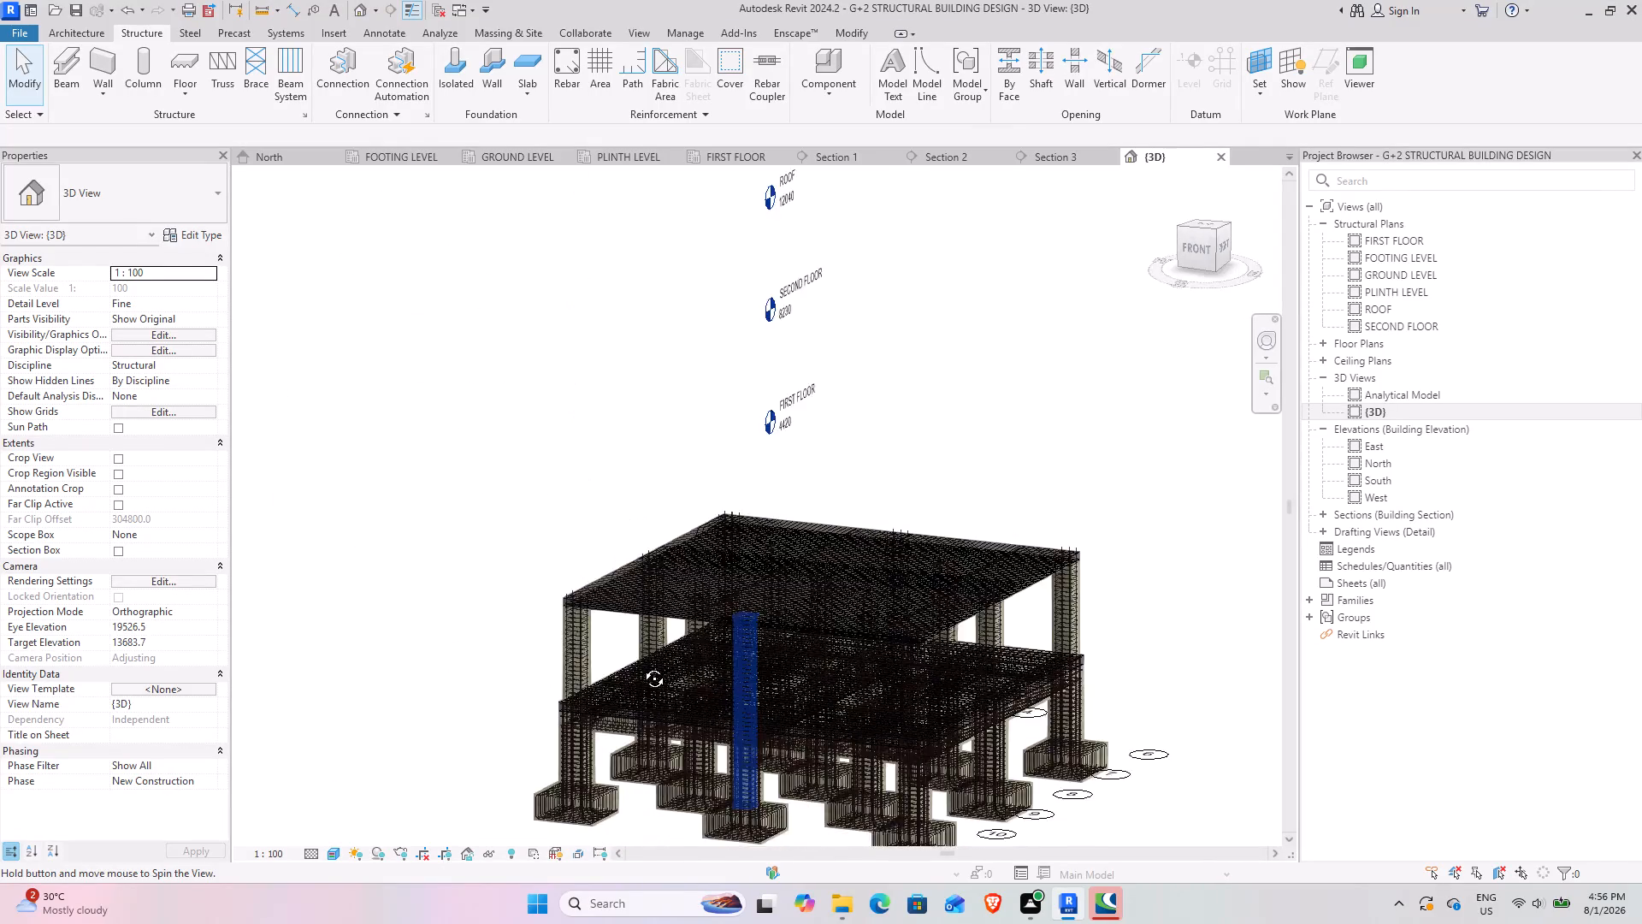
{"action": "middle_click_drag", "start_coordinate": [641, 666], "coordinate": [631, 633], "text": "shift"}
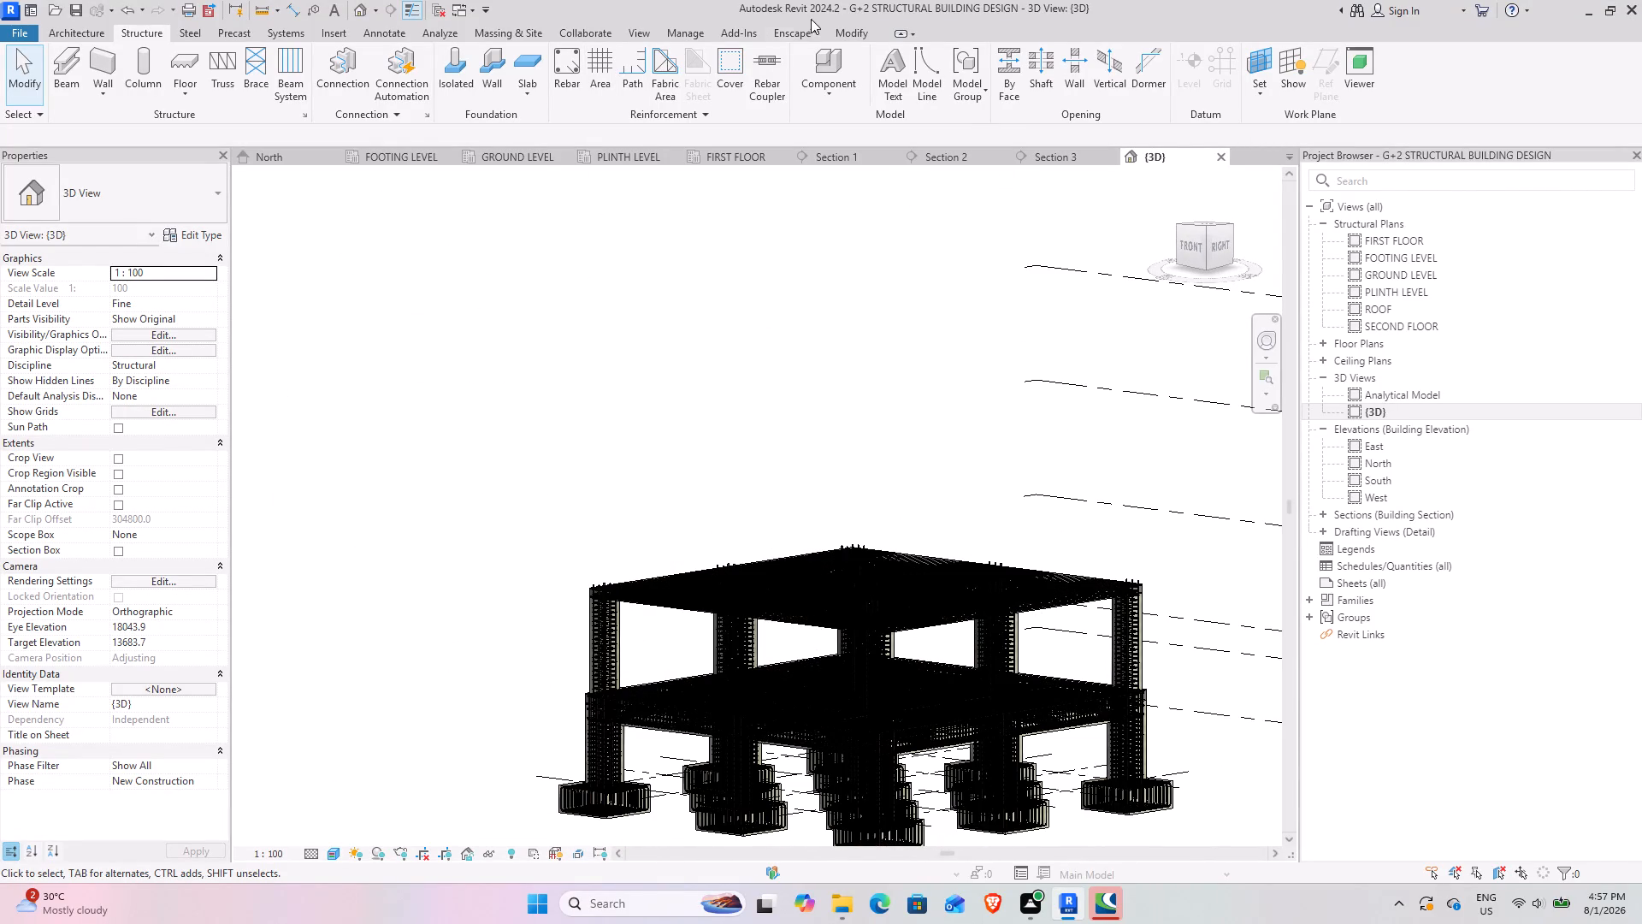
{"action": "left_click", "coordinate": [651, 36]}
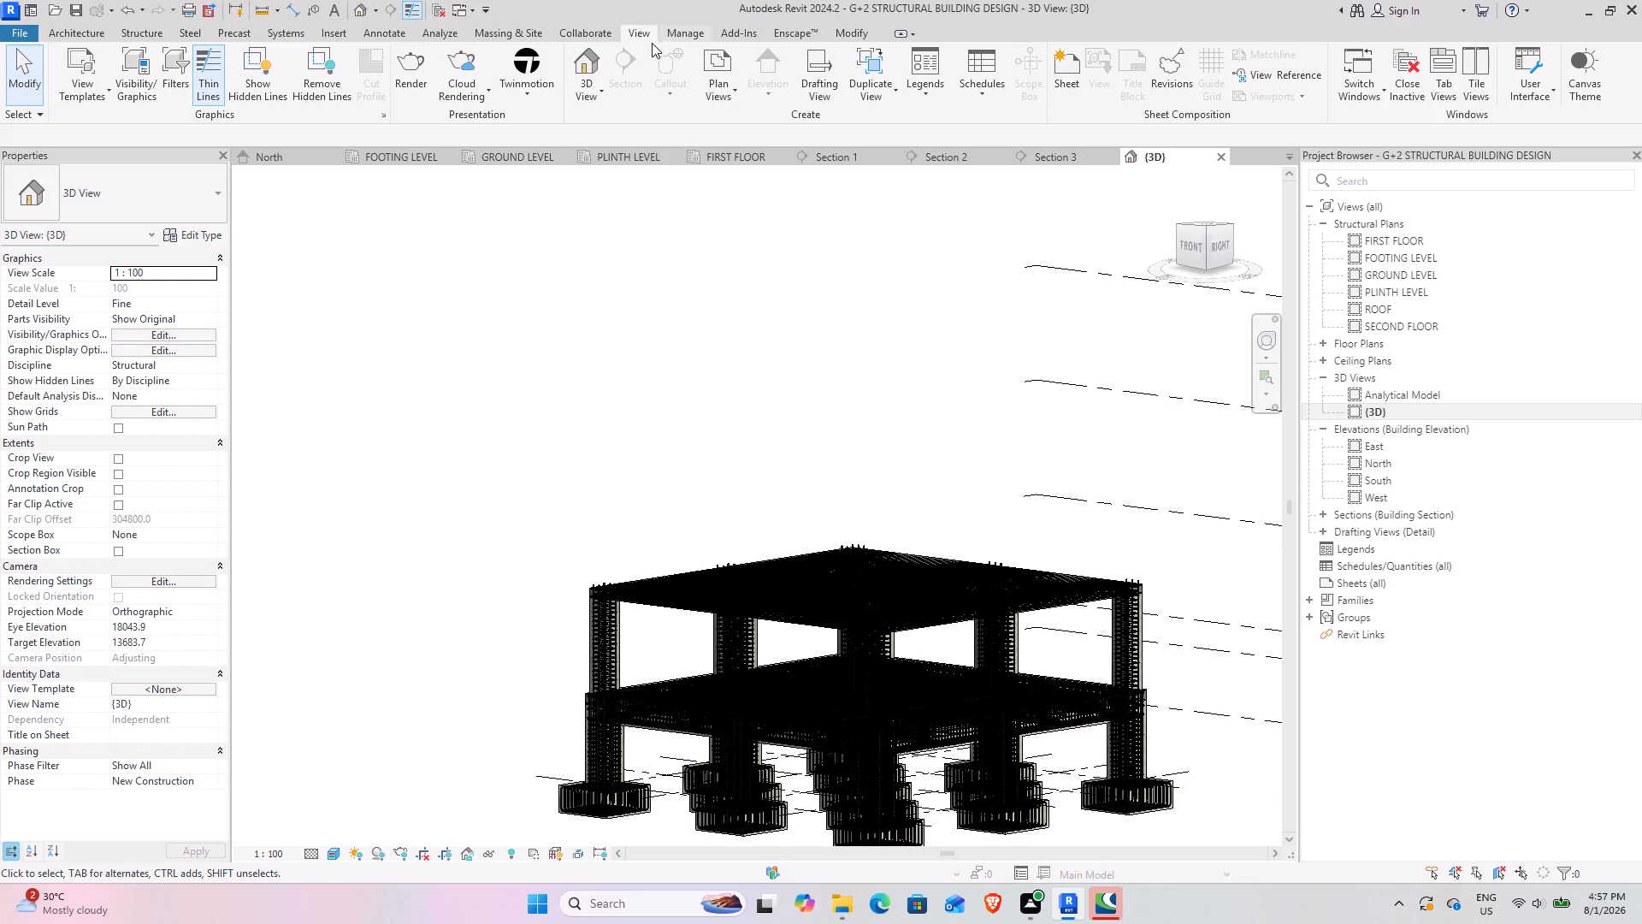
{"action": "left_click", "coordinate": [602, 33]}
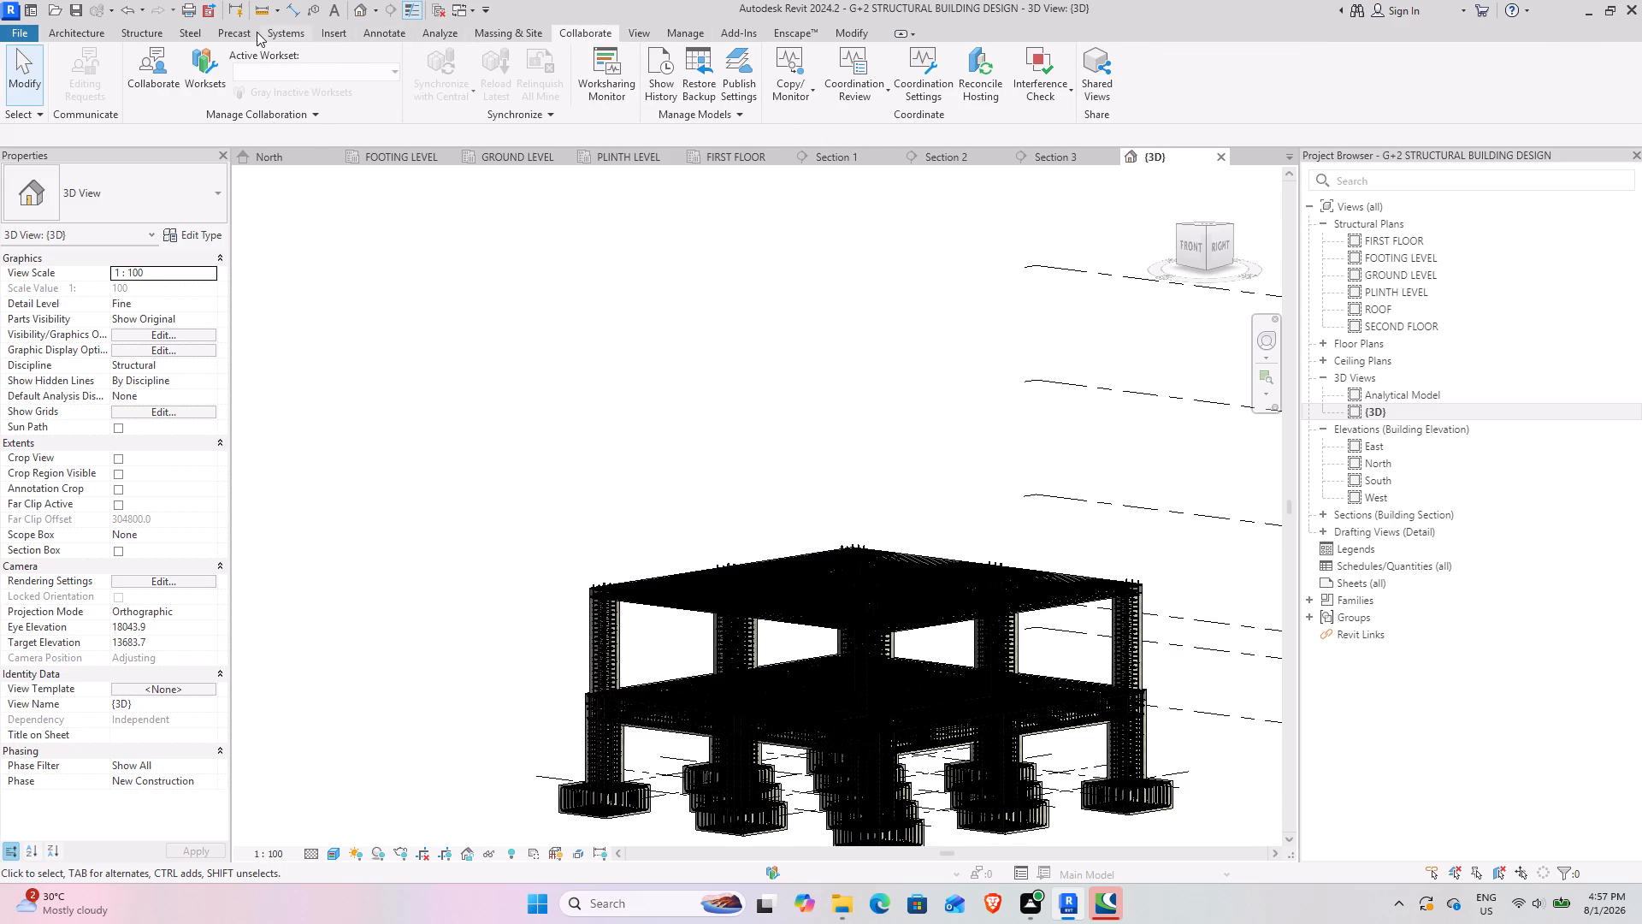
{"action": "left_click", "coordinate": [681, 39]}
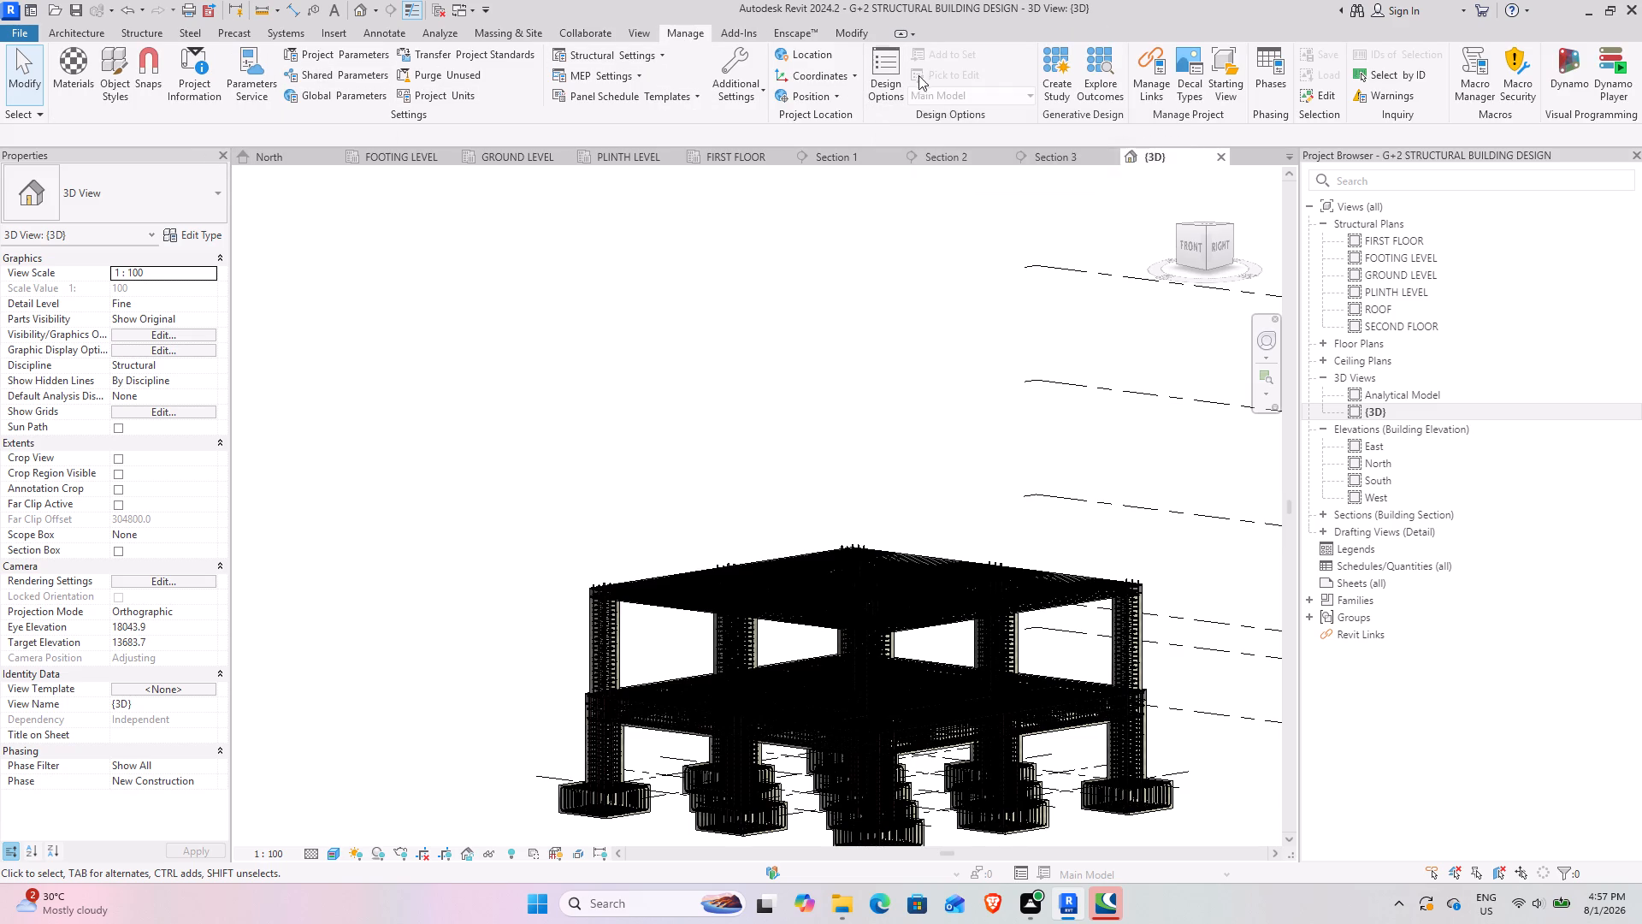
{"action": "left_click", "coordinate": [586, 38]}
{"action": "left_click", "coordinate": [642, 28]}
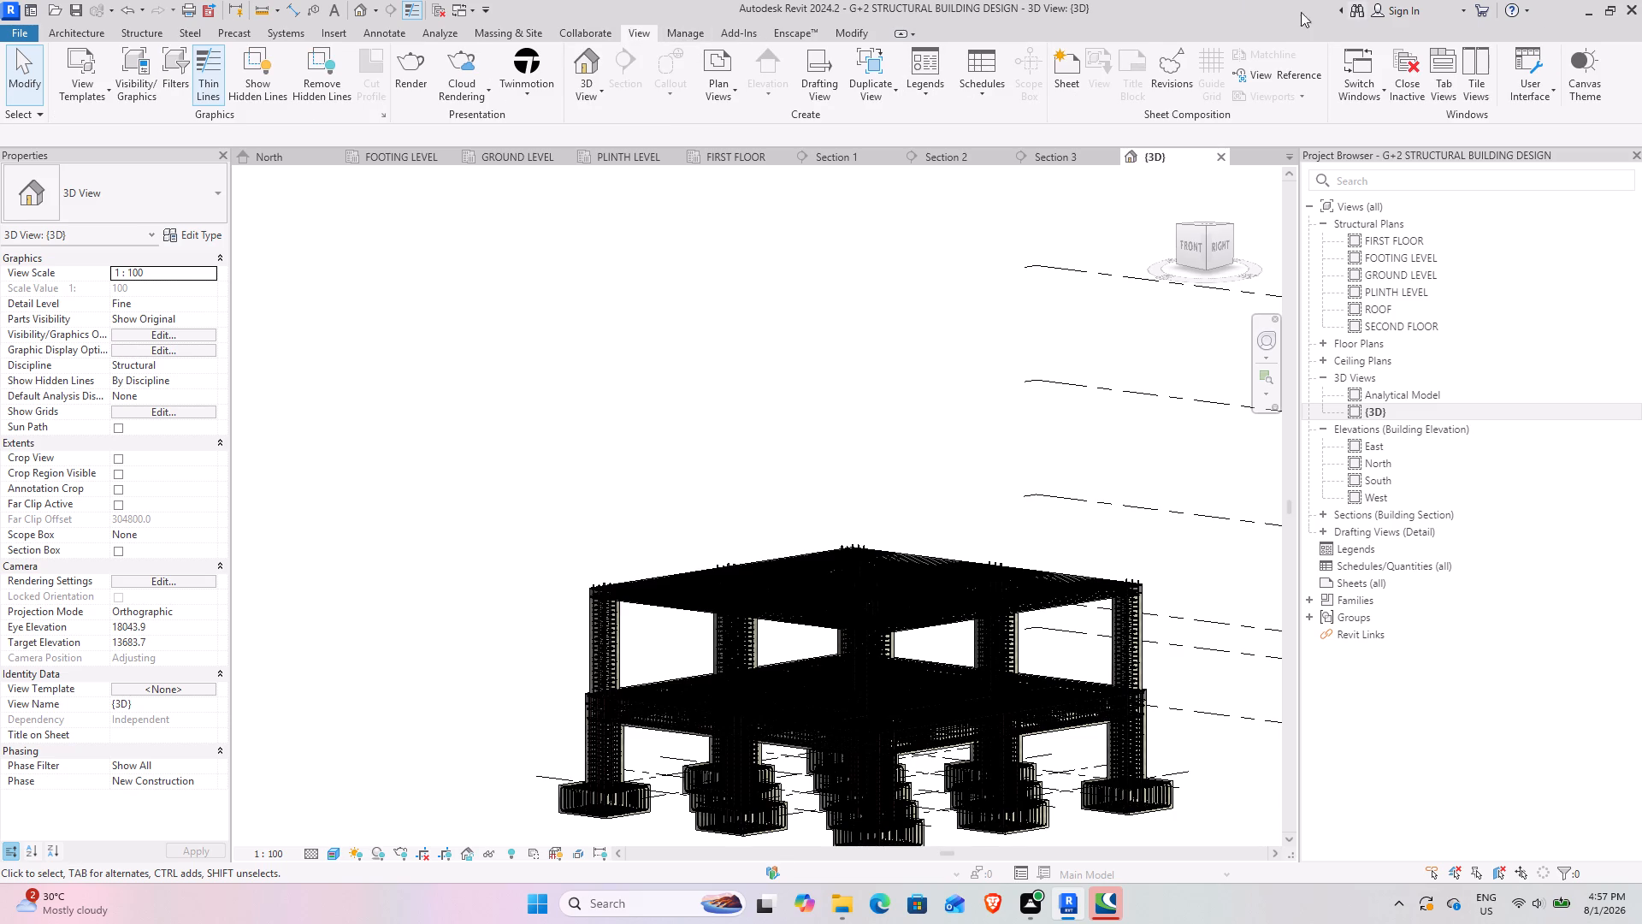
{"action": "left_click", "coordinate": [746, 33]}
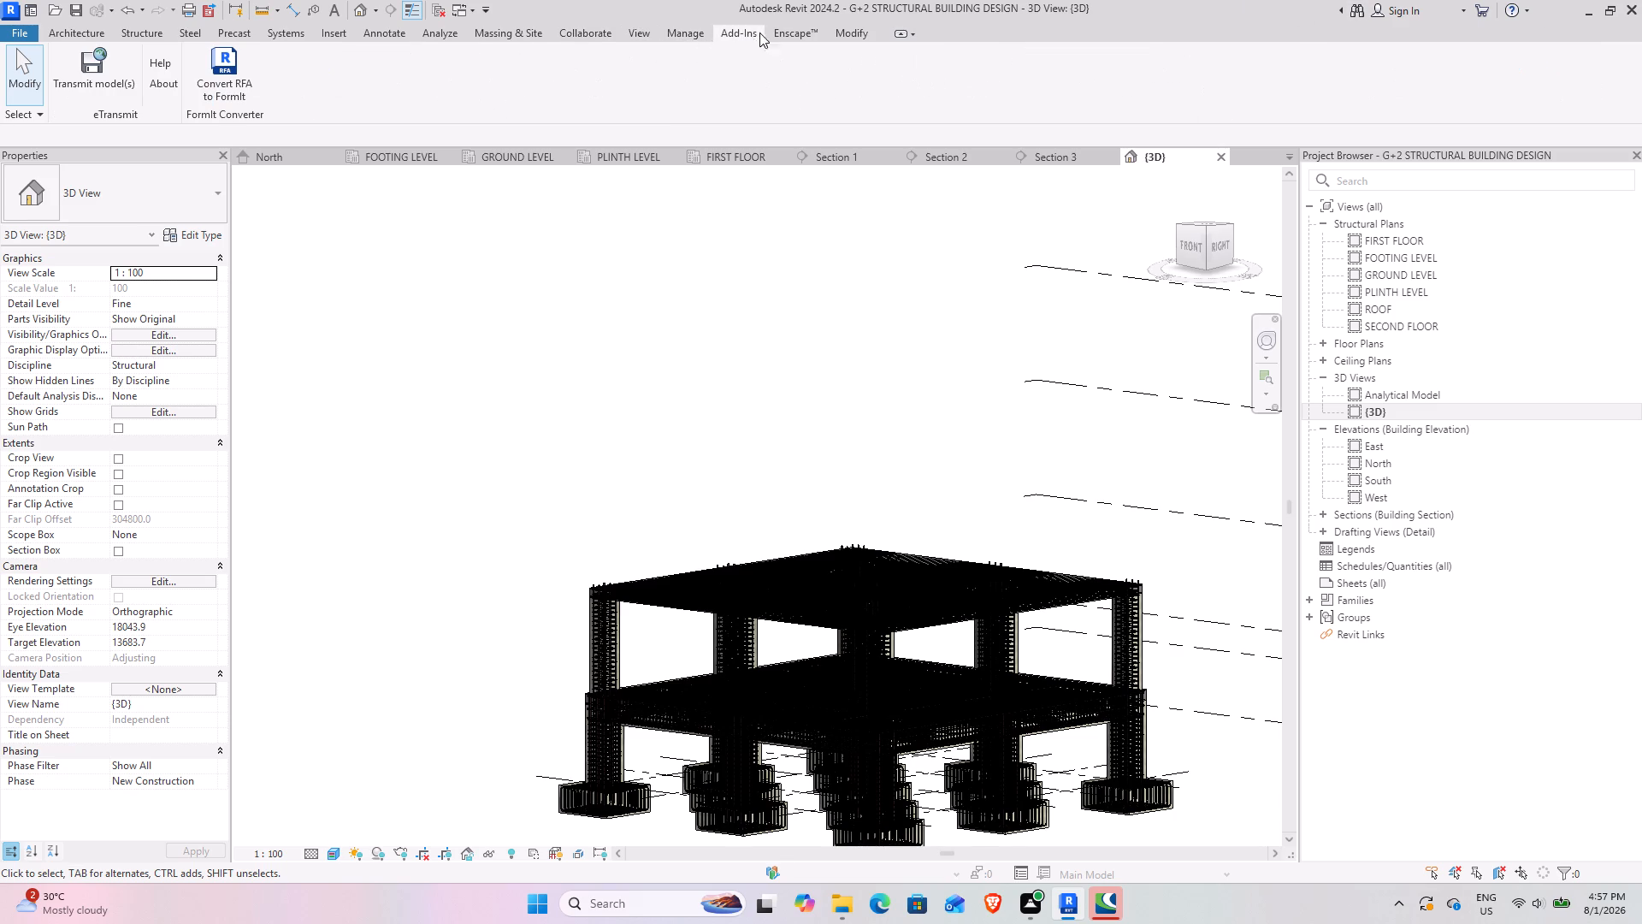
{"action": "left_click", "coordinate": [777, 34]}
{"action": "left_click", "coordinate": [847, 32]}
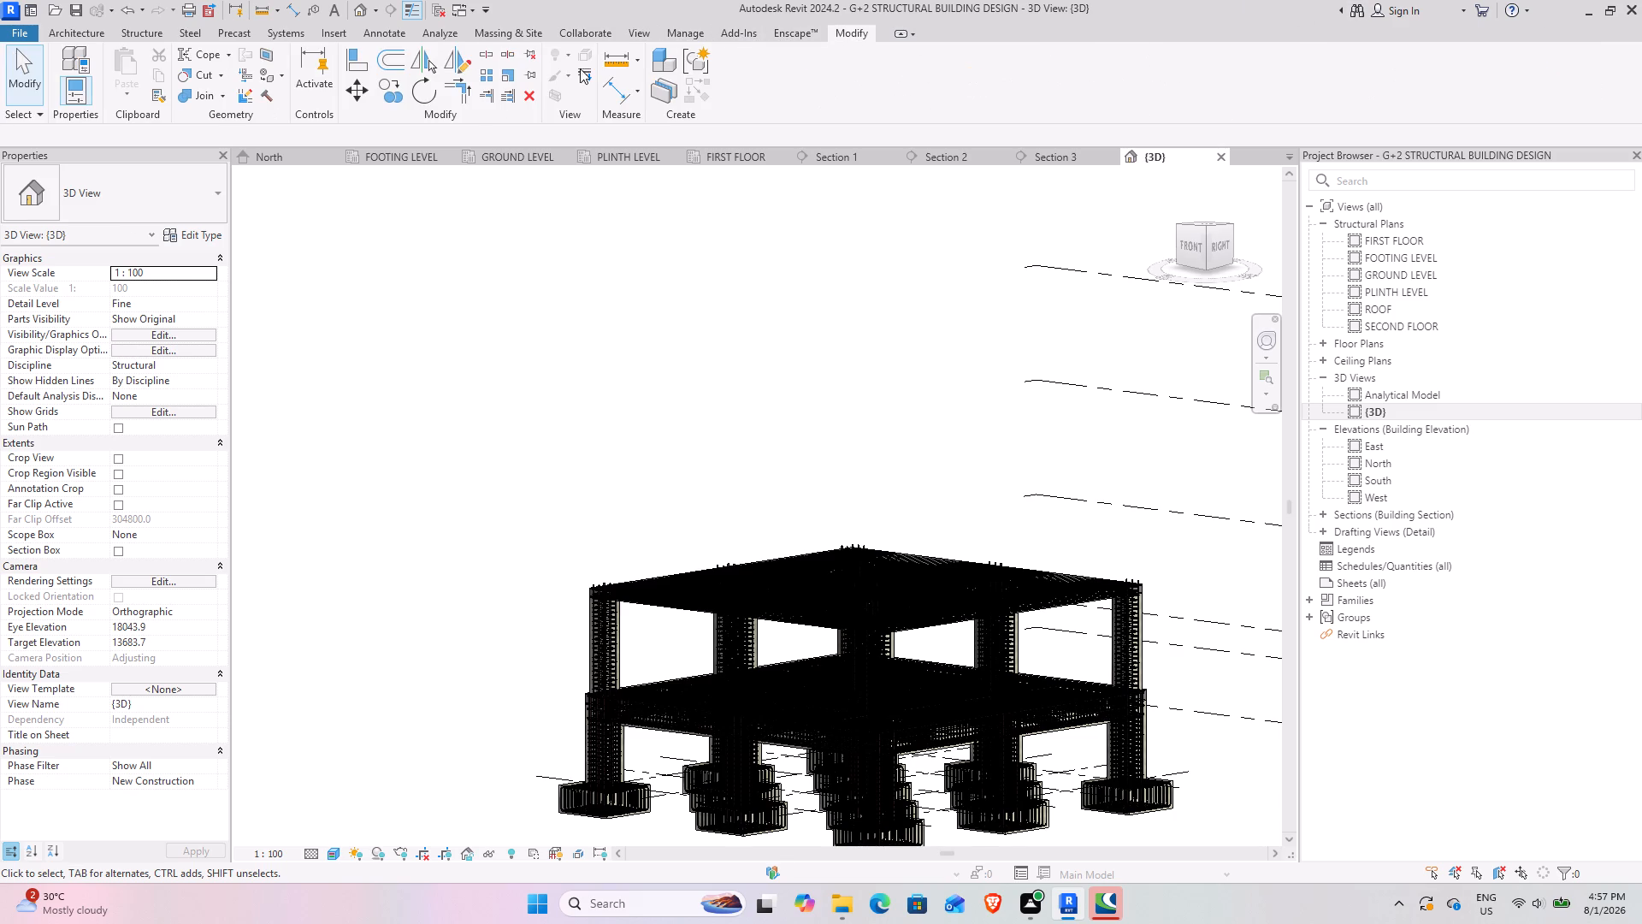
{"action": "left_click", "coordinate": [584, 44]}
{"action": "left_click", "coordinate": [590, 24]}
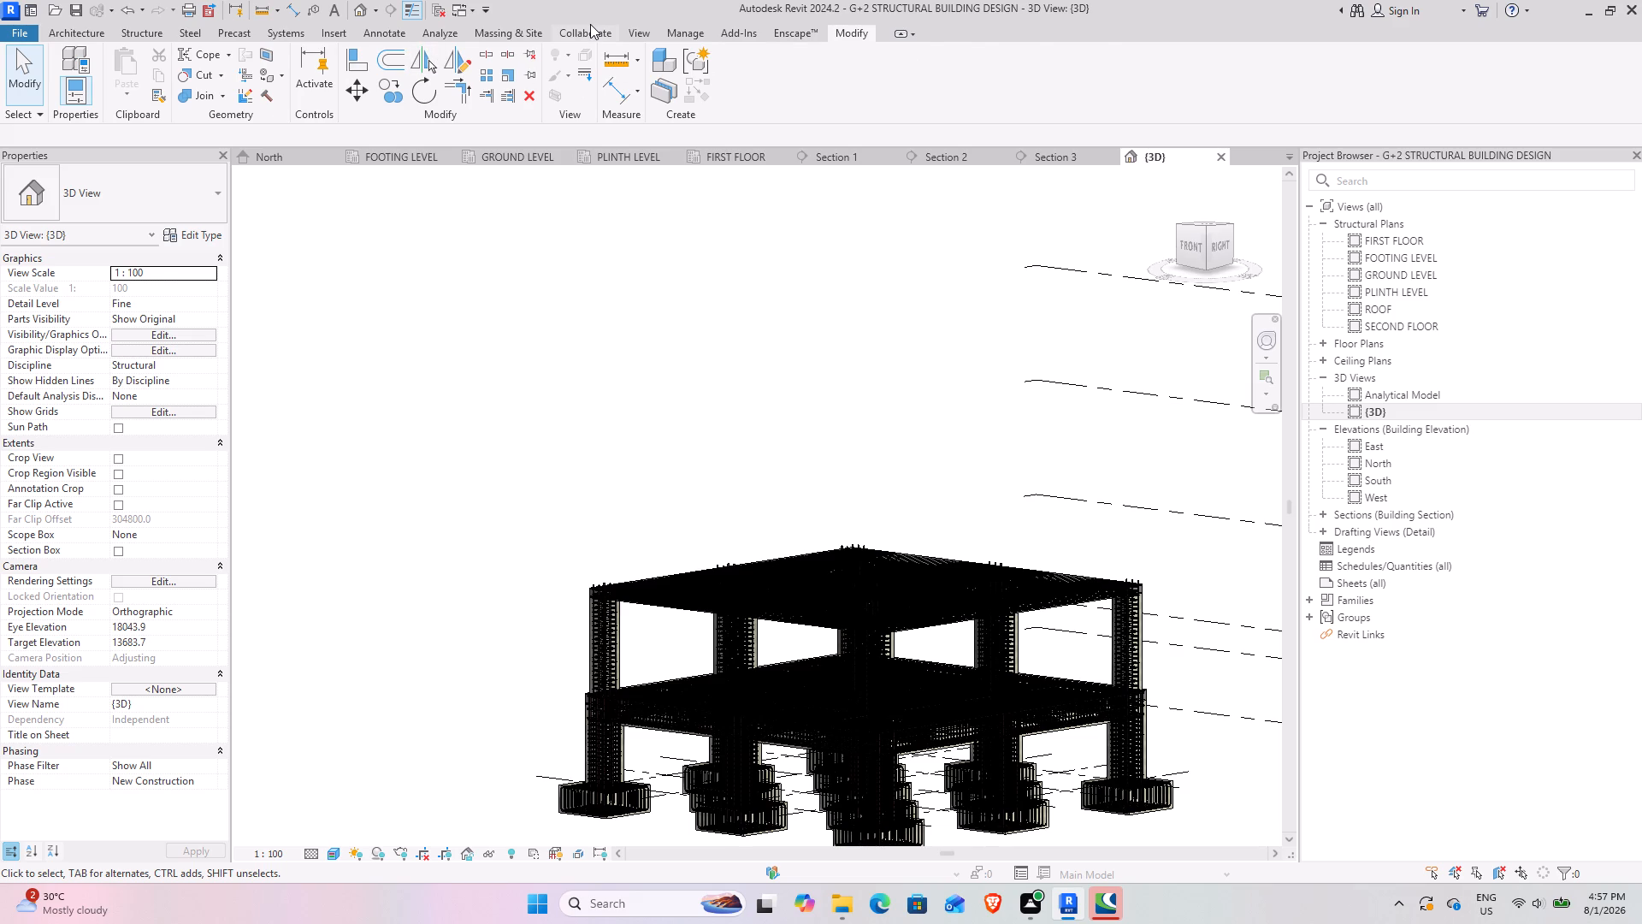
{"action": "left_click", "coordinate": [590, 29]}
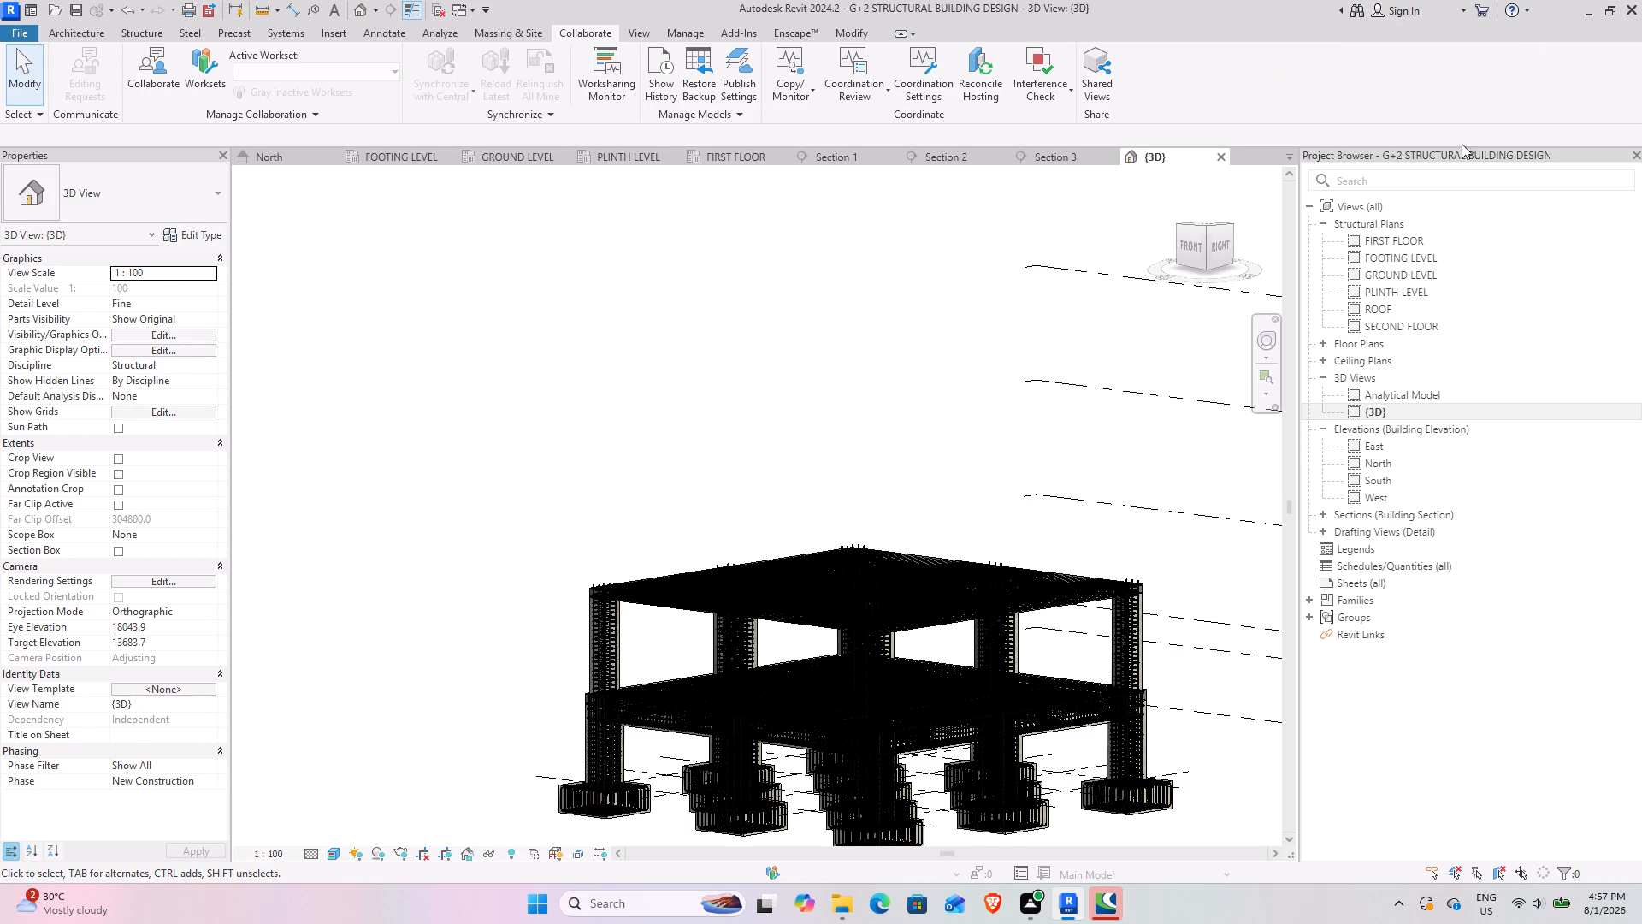
Examine the whole structure's reinforcement in the {3D} view, from the footings and columns to the first-floor slab.
{"action": "scroll", "coordinate": [828, 627], "scroll_direction": "down", "scroll_amount": 2}
{"action": "middle_click_drag", "start_coordinate": [734, 803], "coordinate": [832, 678], "text": "shift"}
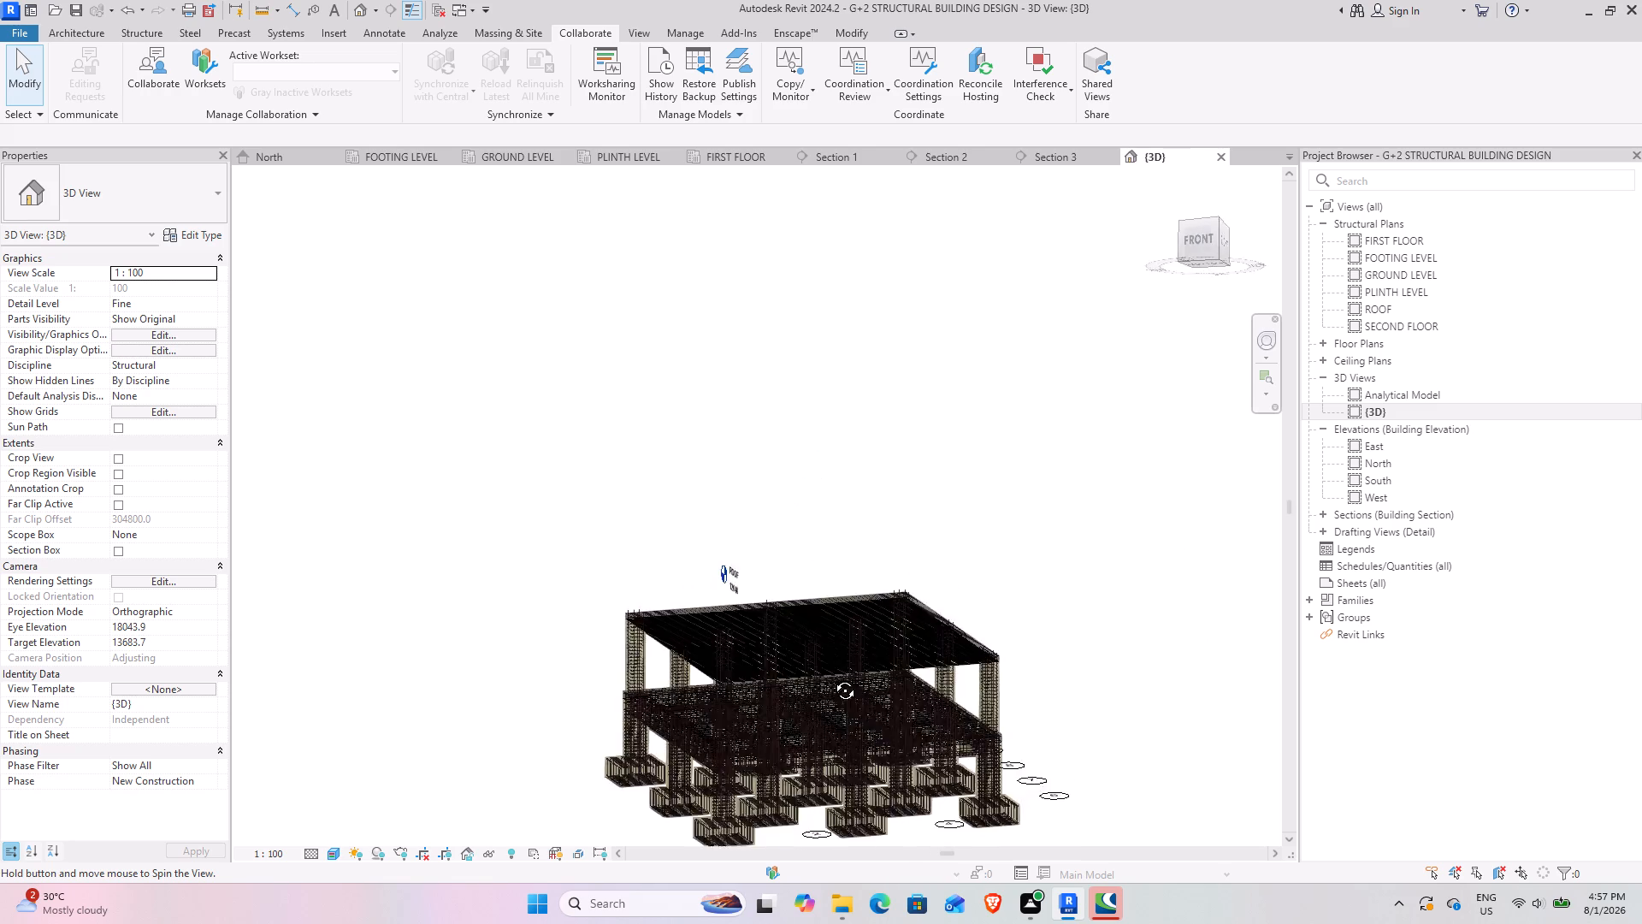
{"action": "middle_click_drag", "start_coordinate": [832, 678], "coordinate": [883, 752], "text": "shift"}
{"action": "scroll", "coordinate": [883, 752], "scroll_direction": "down", "scroll_amount": 1, "text": "shift"}
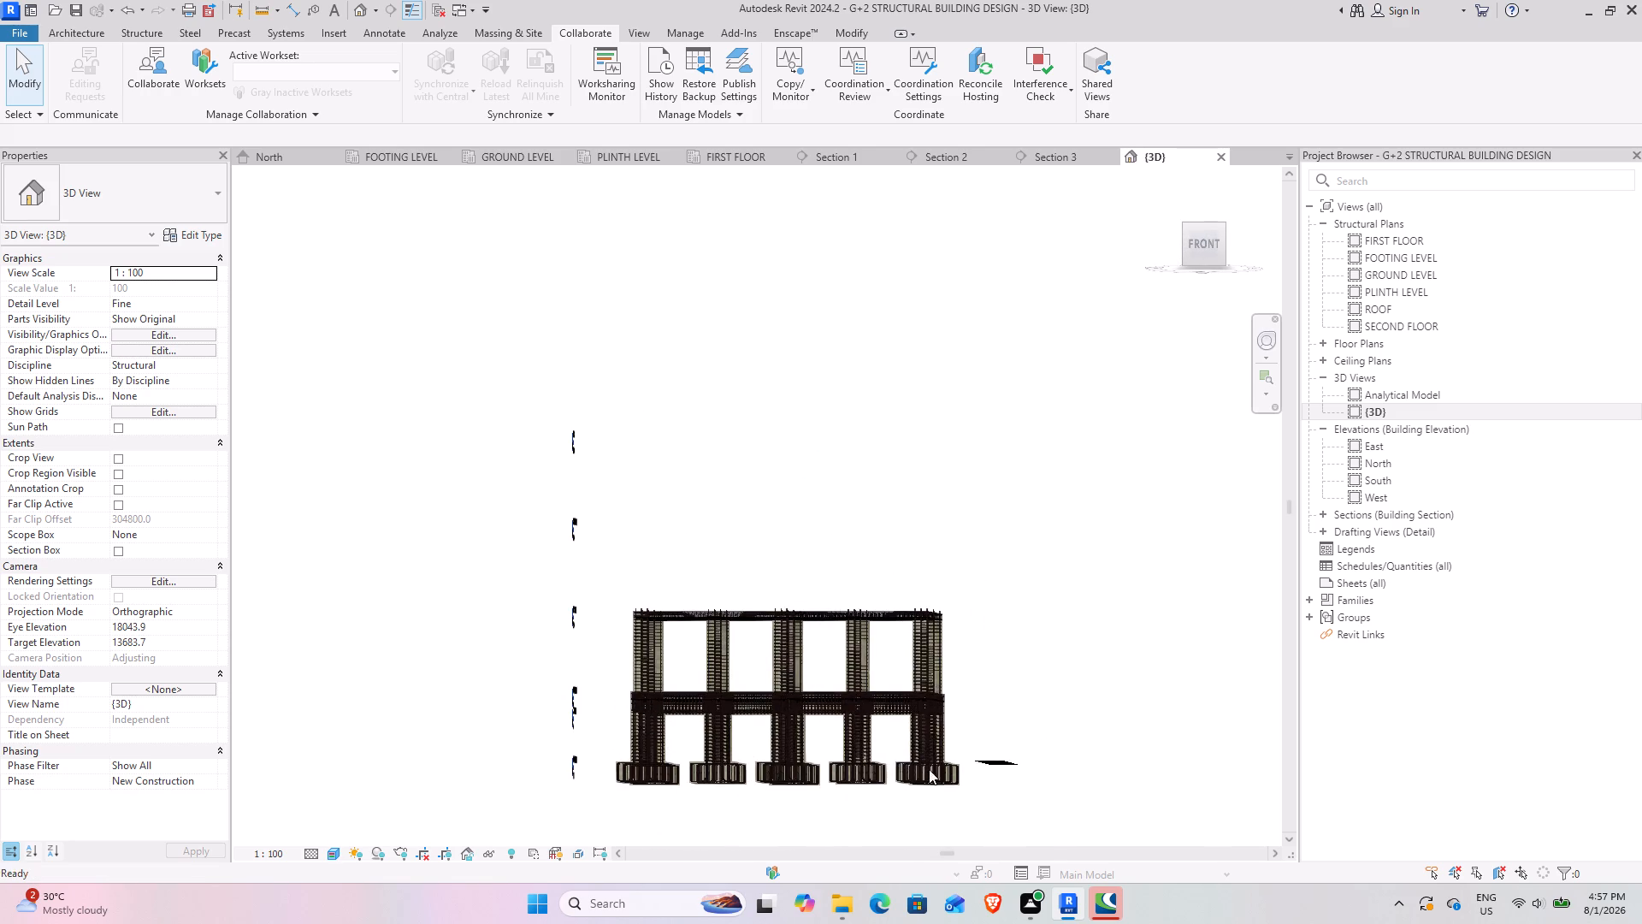
{"action": "middle_click_drag", "start_coordinate": [659, 514], "coordinate": [532, 559], "text": "shift"}
{"action": "scroll", "coordinate": [874, 737], "scroll_direction": "up", "scroll_amount": 12}
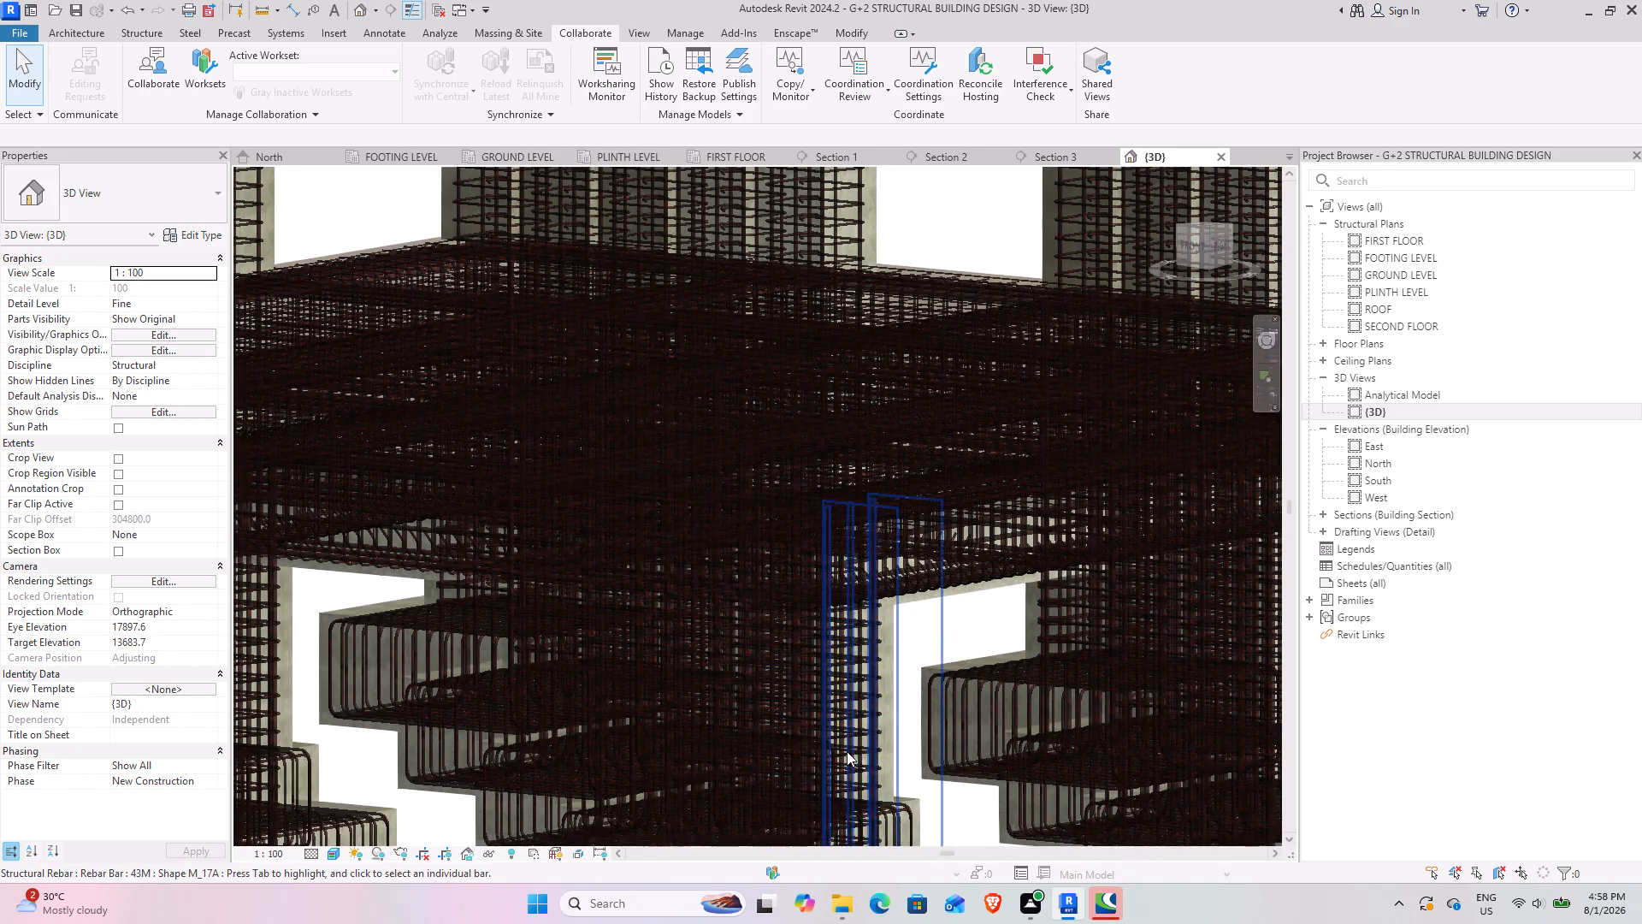
{"action": "middle_click_drag", "start_coordinate": [837, 715], "coordinate": [750, 696], "text": "shift"}
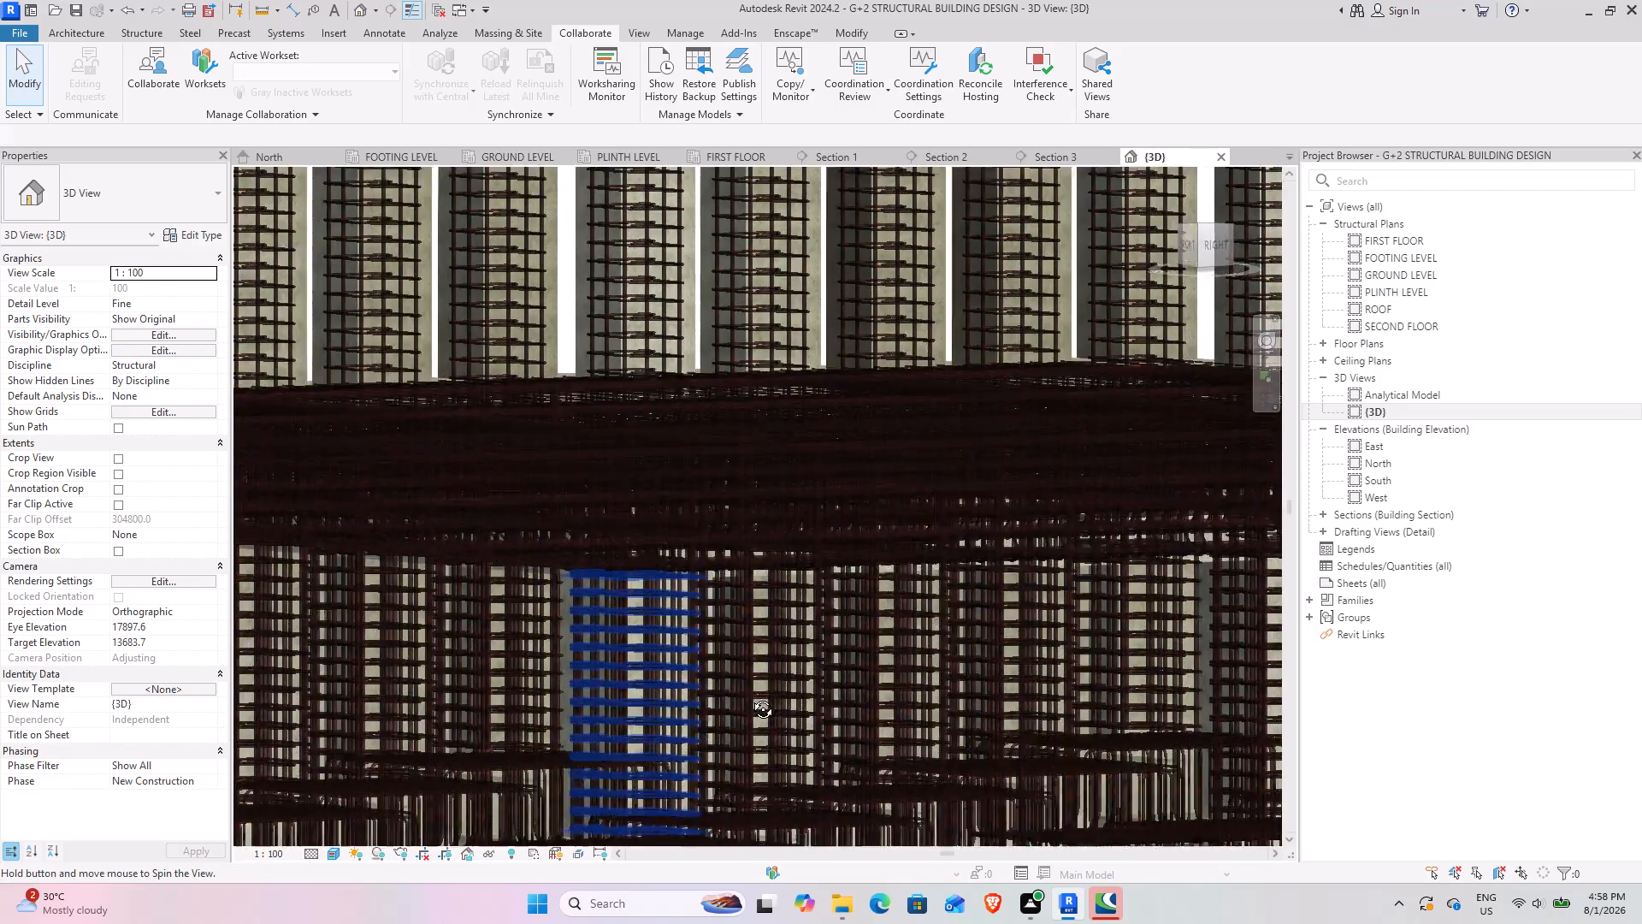
{"action": "middle_click_drag", "start_coordinate": [750, 696], "coordinate": [729, 750], "text": "shift"}
{"action": "scroll", "coordinate": [741, 688], "scroll_direction": "down", "scroll_amount": 3}
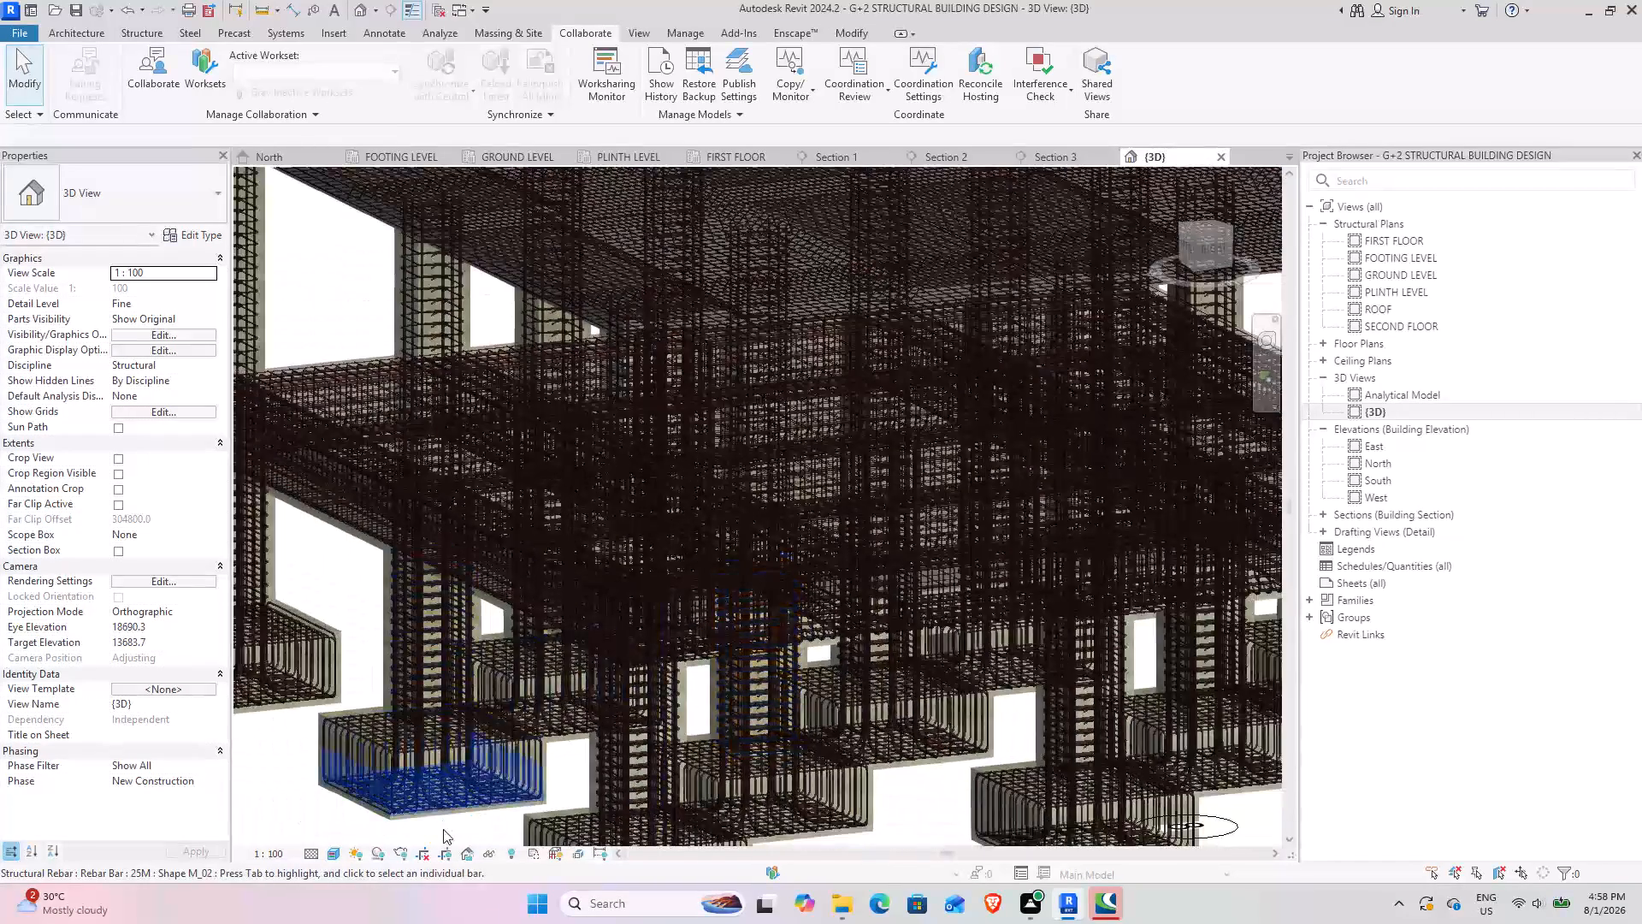
Set the {3D} view's detail level to Coarse.
{"action": "left_click", "coordinate": [298, 857]}
{"action": "left_click", "coordinate": [308, 850]}
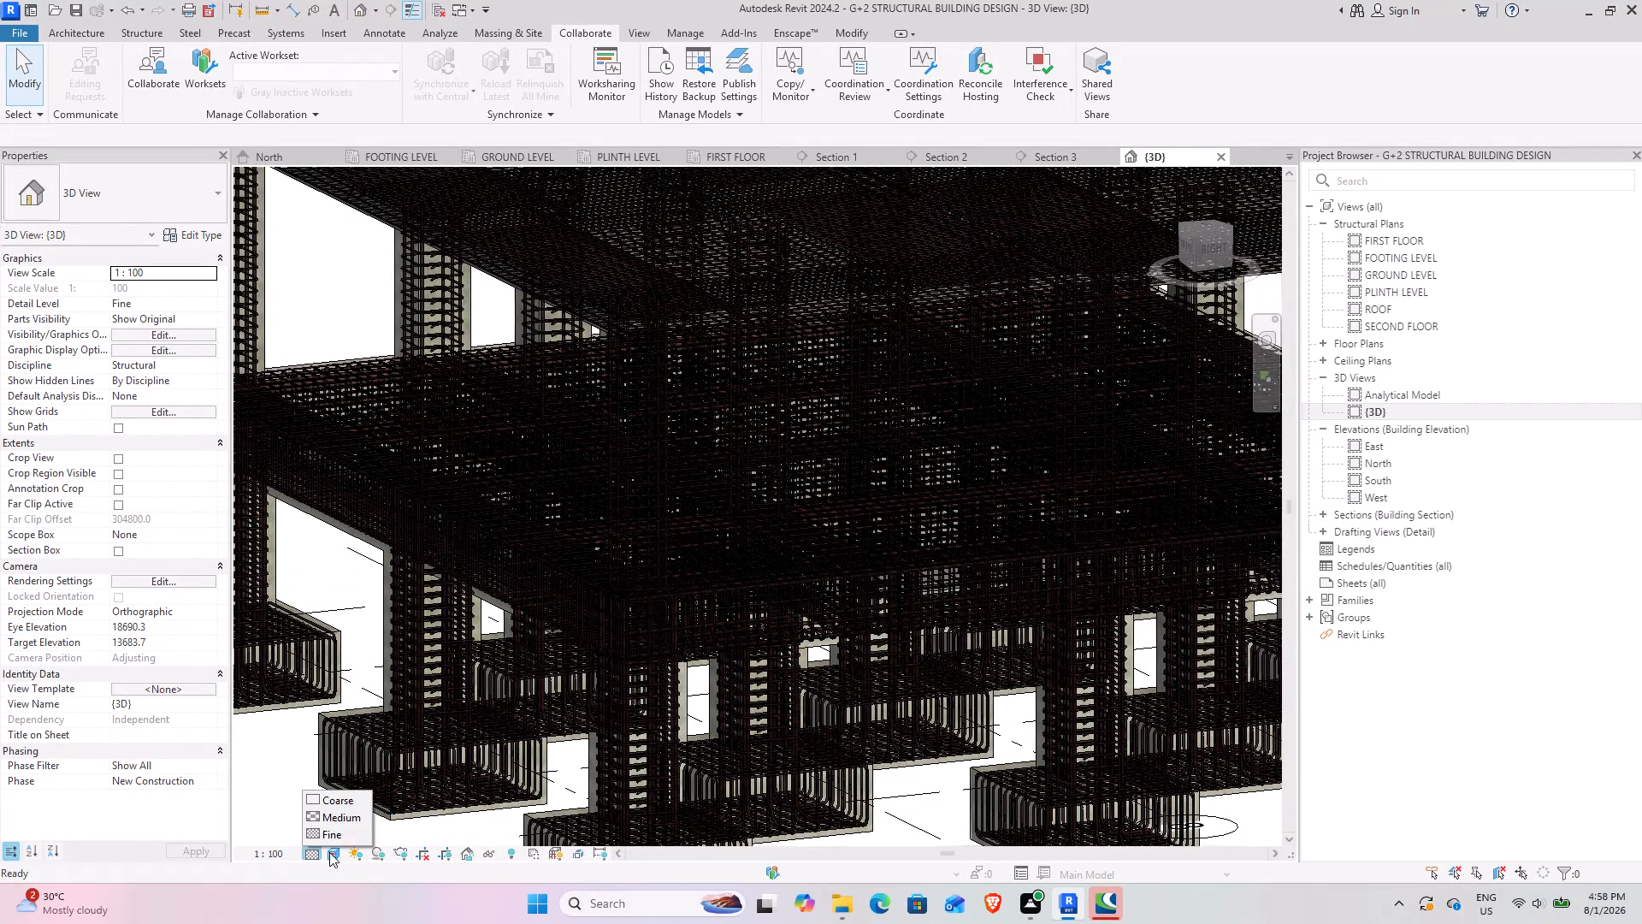
{"action": "left_click", "coordinate": [338, 828]}
{"action": "left_click", "coordinate": [316, 856]}
{"action": "left_click", "coordinate": [340, 803]}
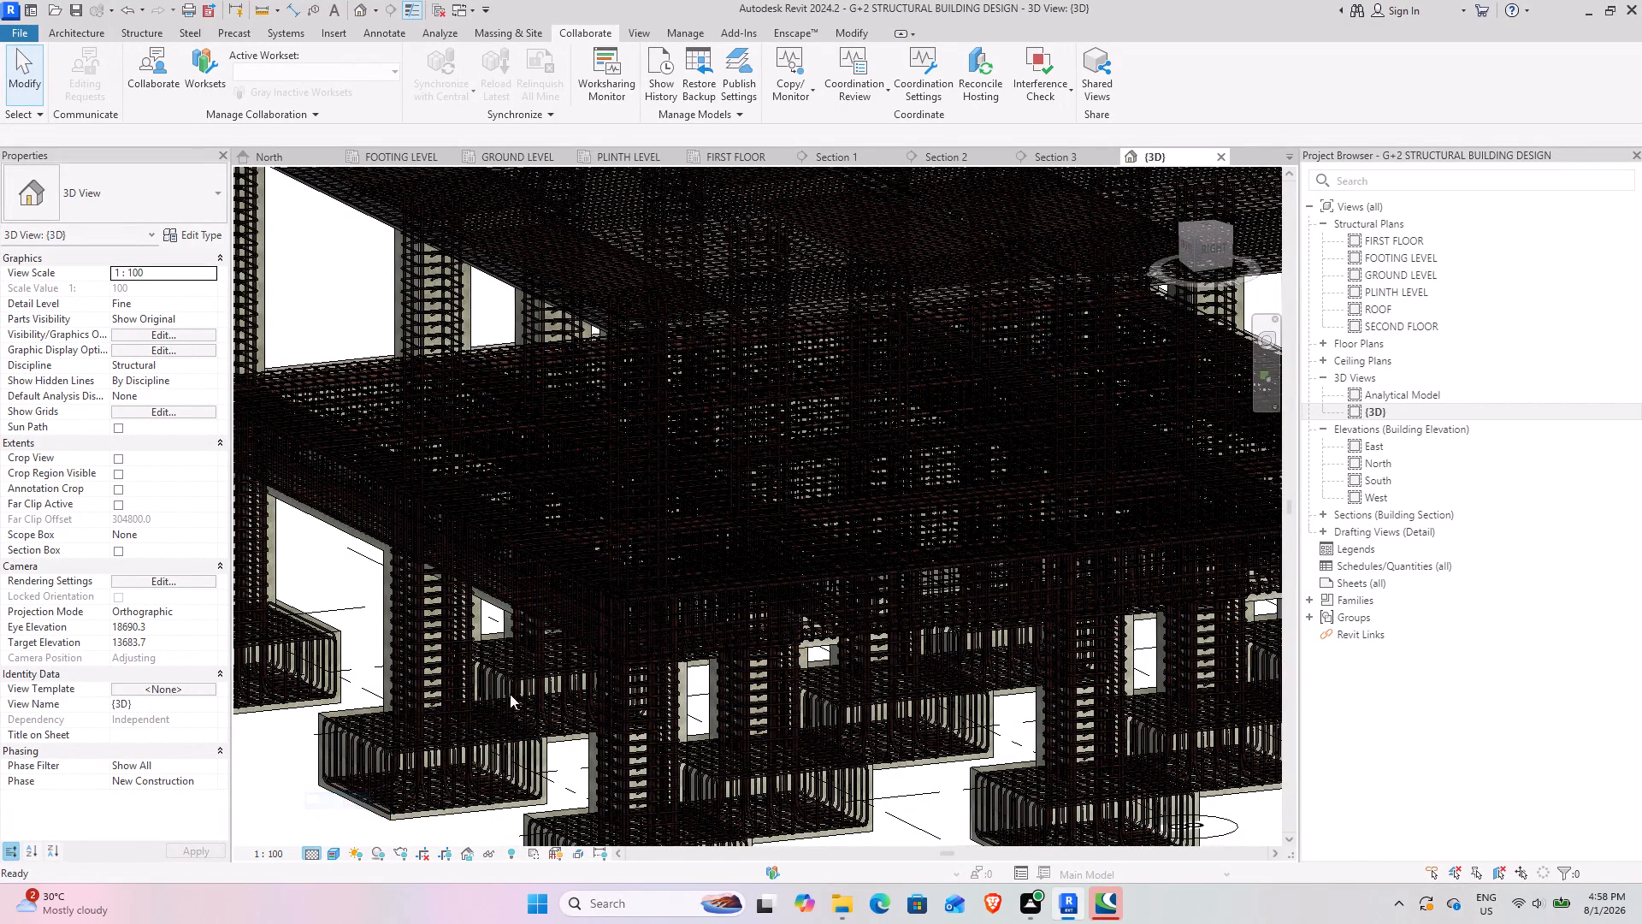
{"action": "scroll", "coordinate": [540, 650], "scroll_direction": "down", "scroll_amount": 7}
{"action": "middle_click_drag", "start_coordinate": [577, 622], "coordinate": [712, 508], "text": "shift"}
{"action": "middle_click_drag", "start_coordinate": [651, 589], "coordinate": [486, 782], "text": "shift"}
{"action": "scroll", "coordinate": [680, 499], "scroll_direction": "up", "scroll_amount": 8}
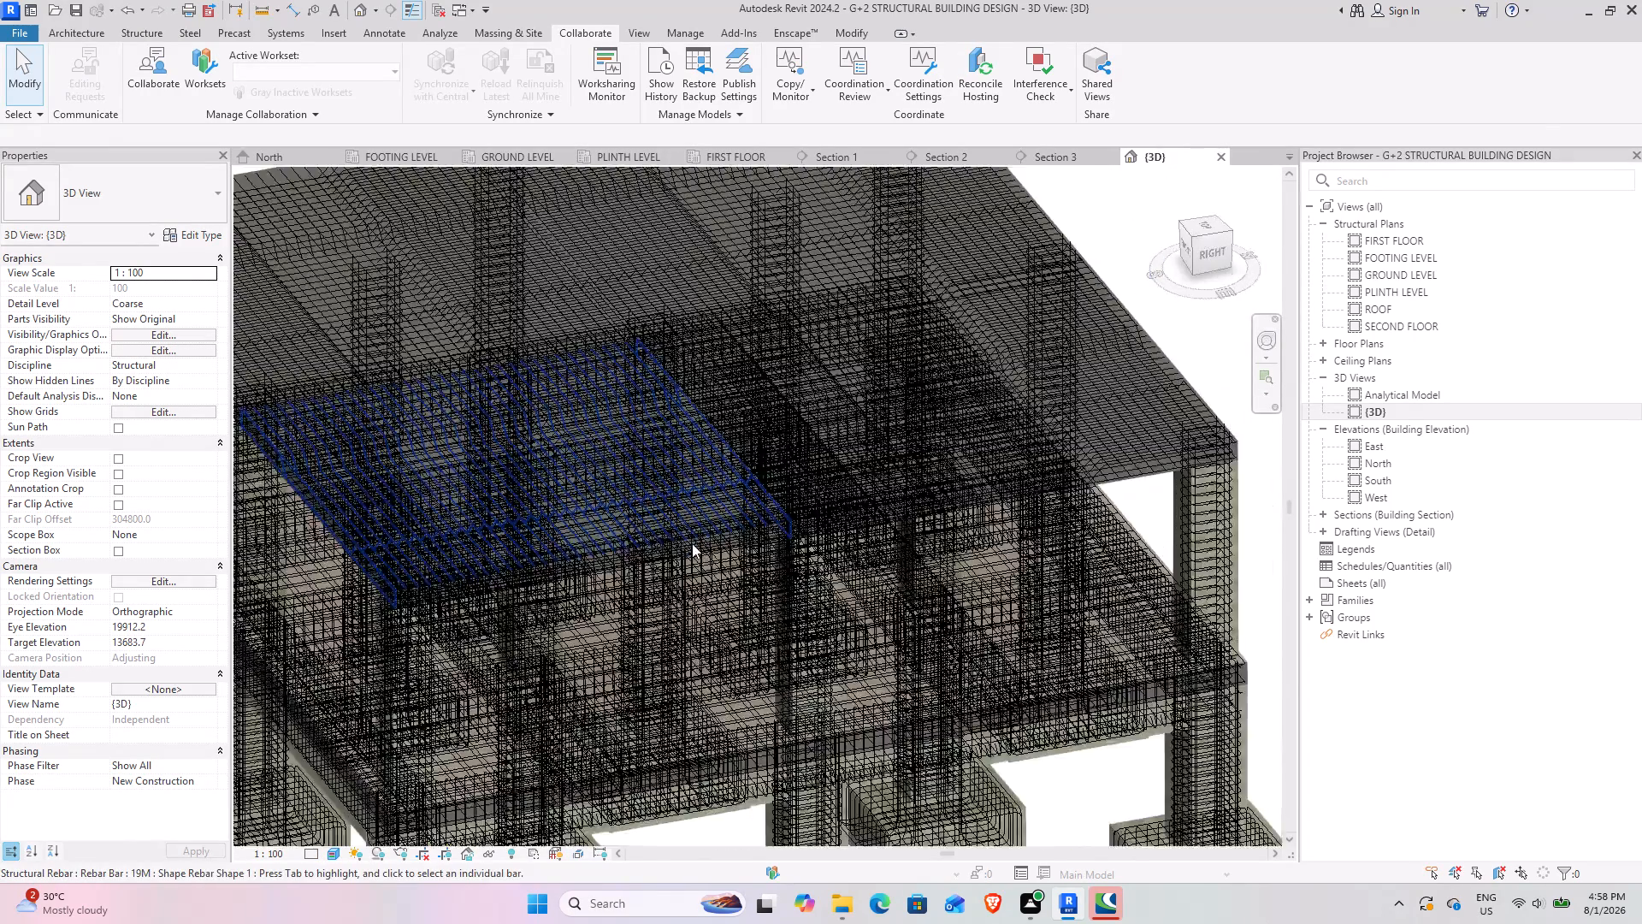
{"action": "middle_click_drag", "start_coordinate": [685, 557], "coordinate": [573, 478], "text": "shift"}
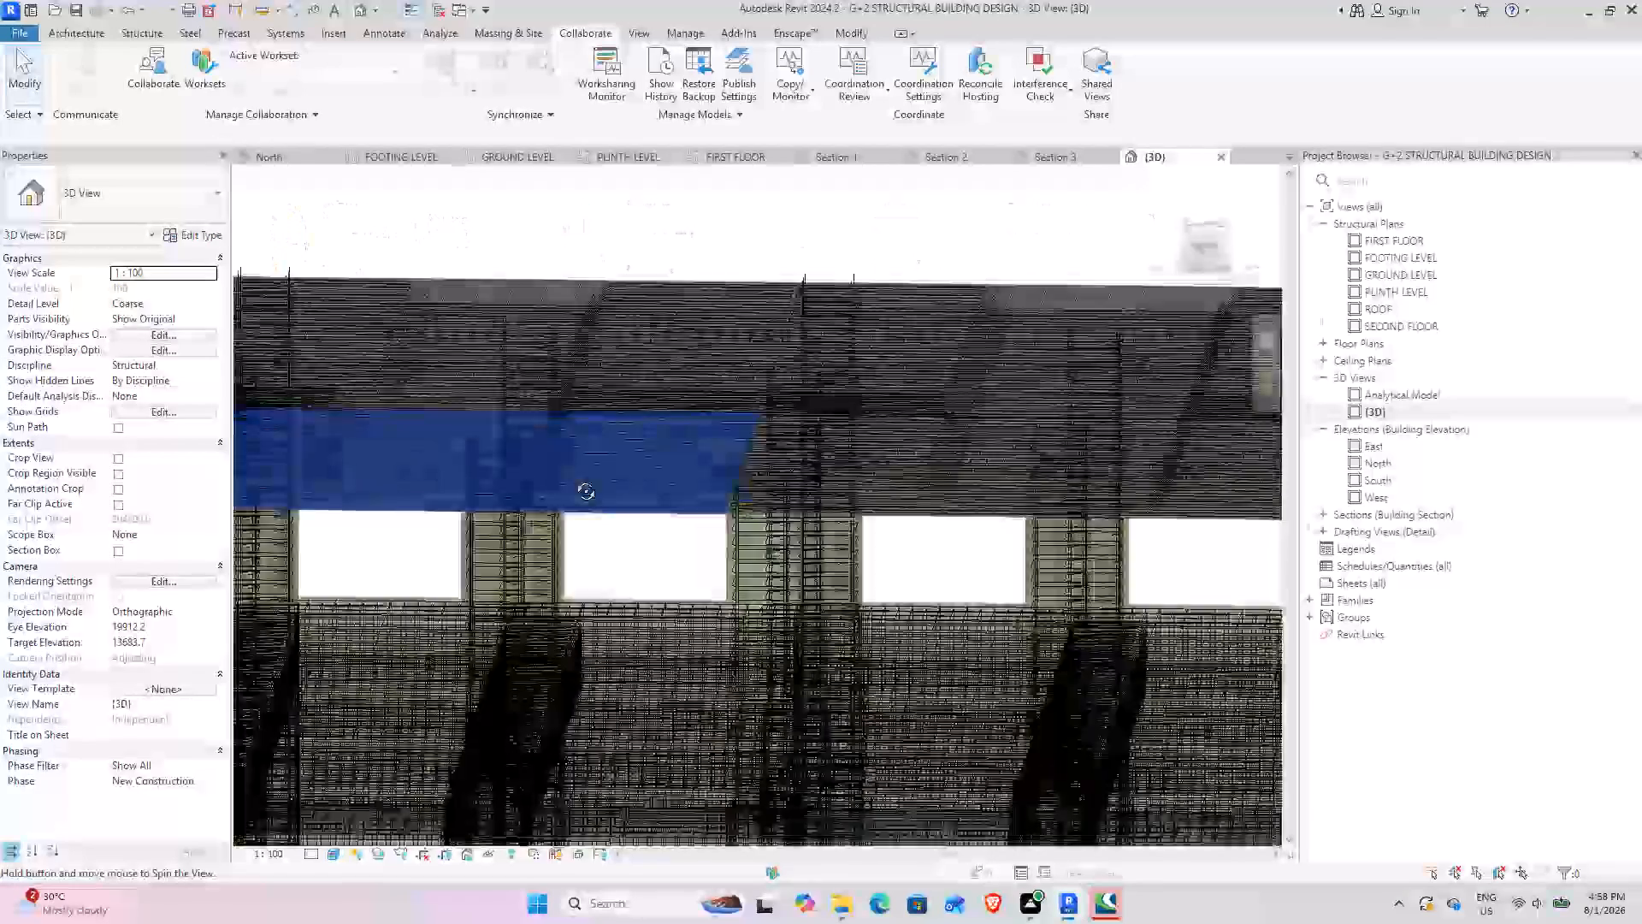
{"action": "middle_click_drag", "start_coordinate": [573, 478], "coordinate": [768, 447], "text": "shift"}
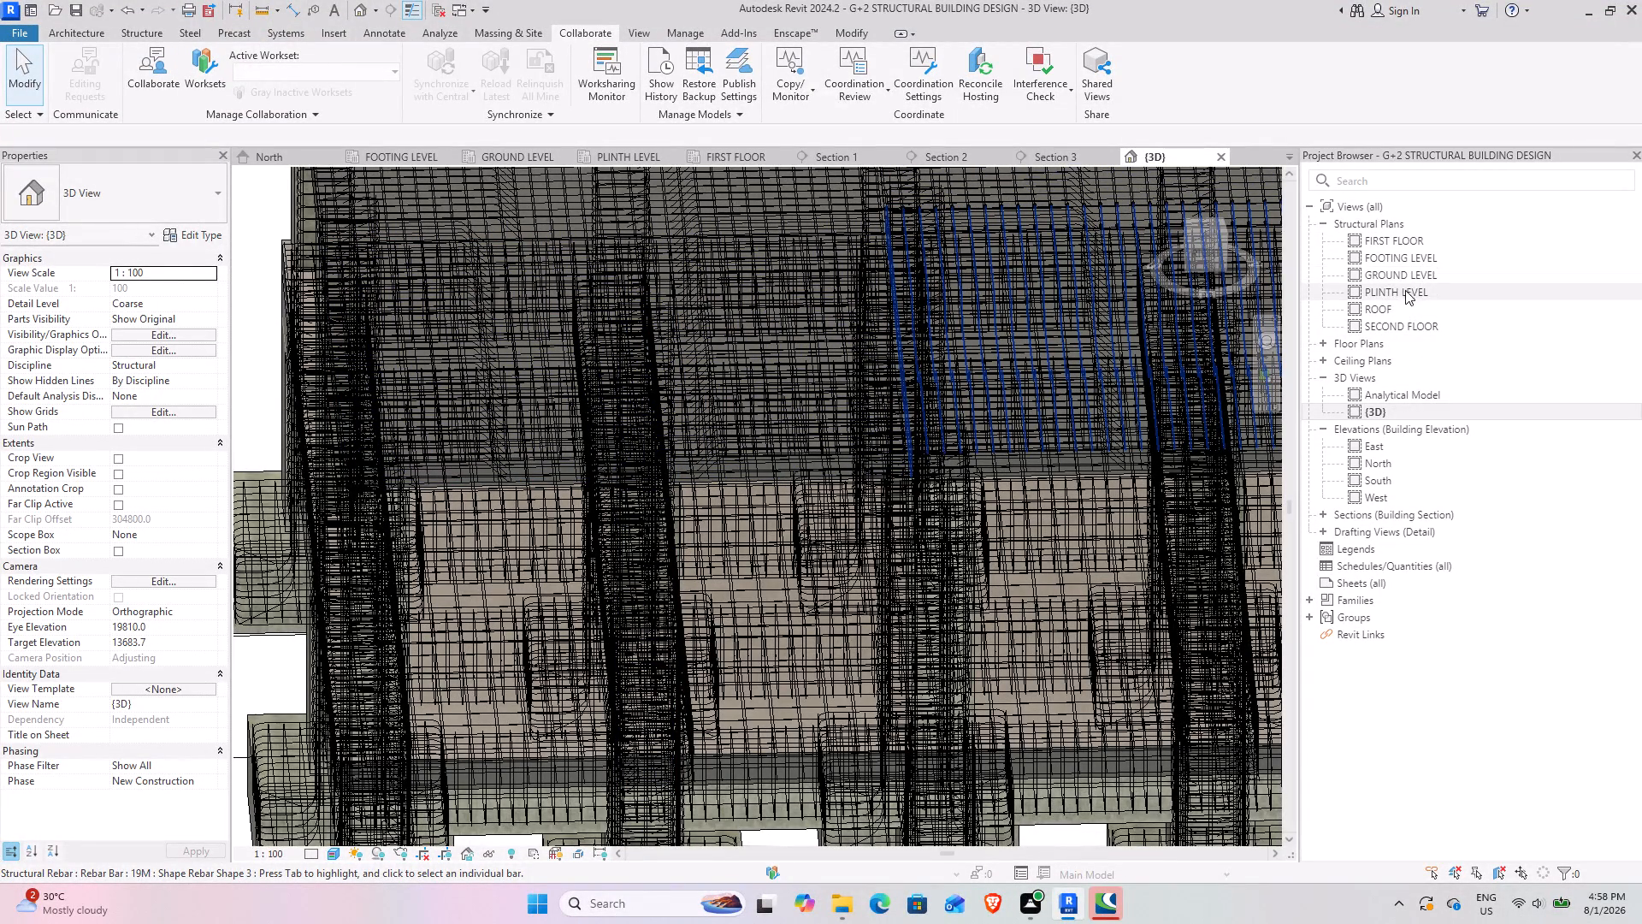
Place vertical 2'4" concrete rectangular columns at every intersection of grids 1–5 and 6–10 in the SECOND FLOOR structural plan.
{"action": "double_click", "coordinate": [1386, 329]}
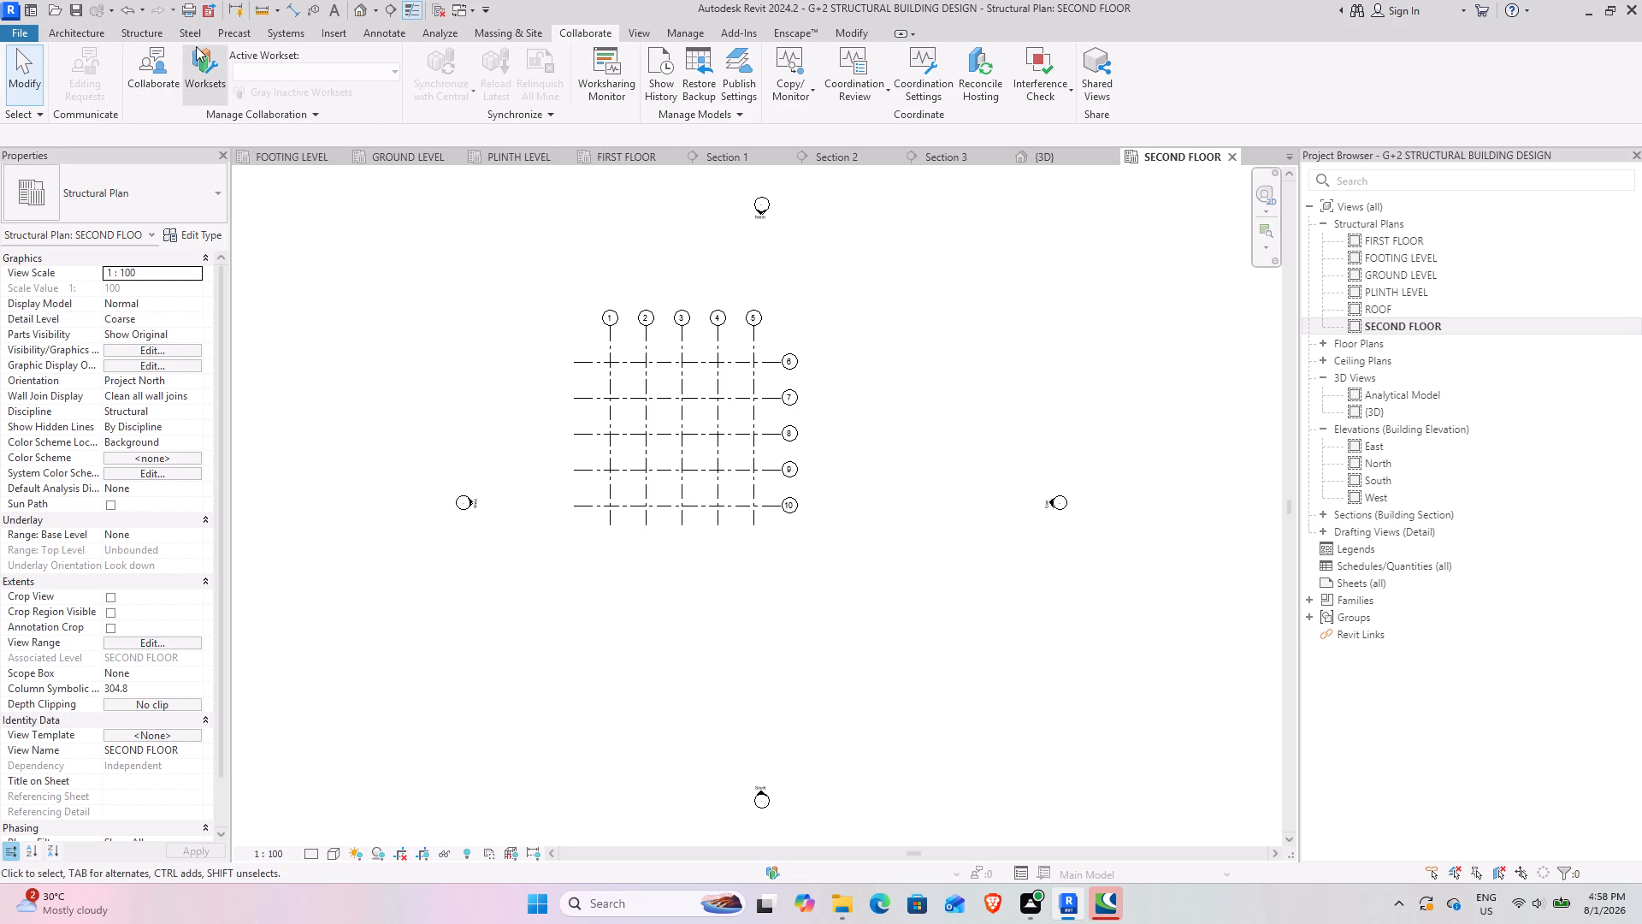
{"action": "left_click", "coordinate": [126, 29]}
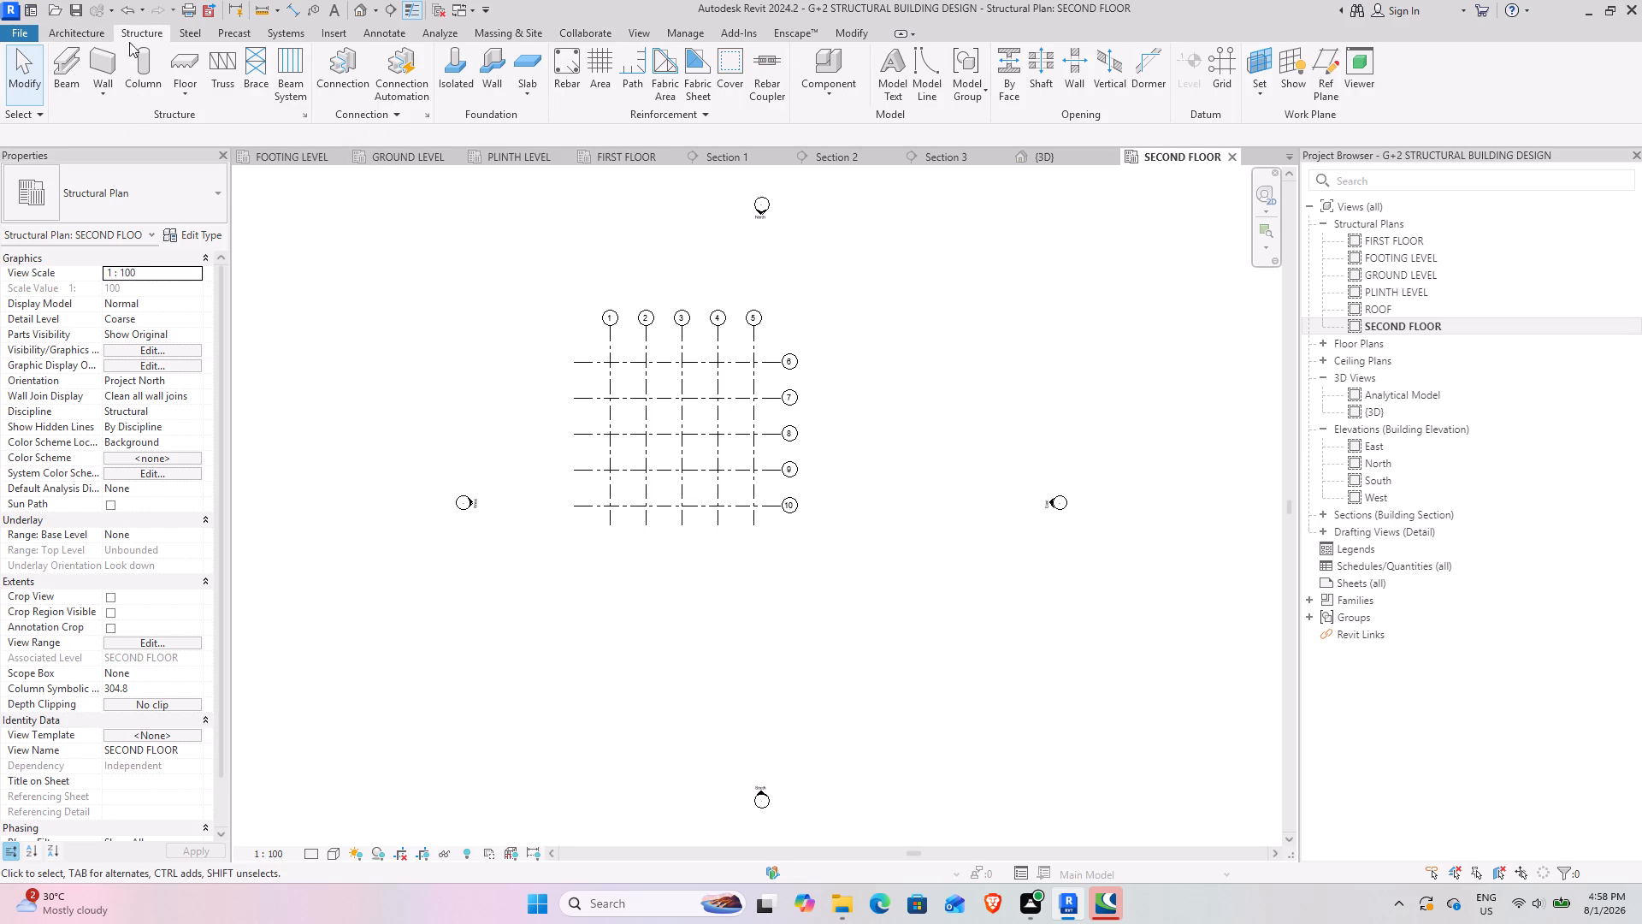
{"action": "left_click", "coordinate": [144, 63]}
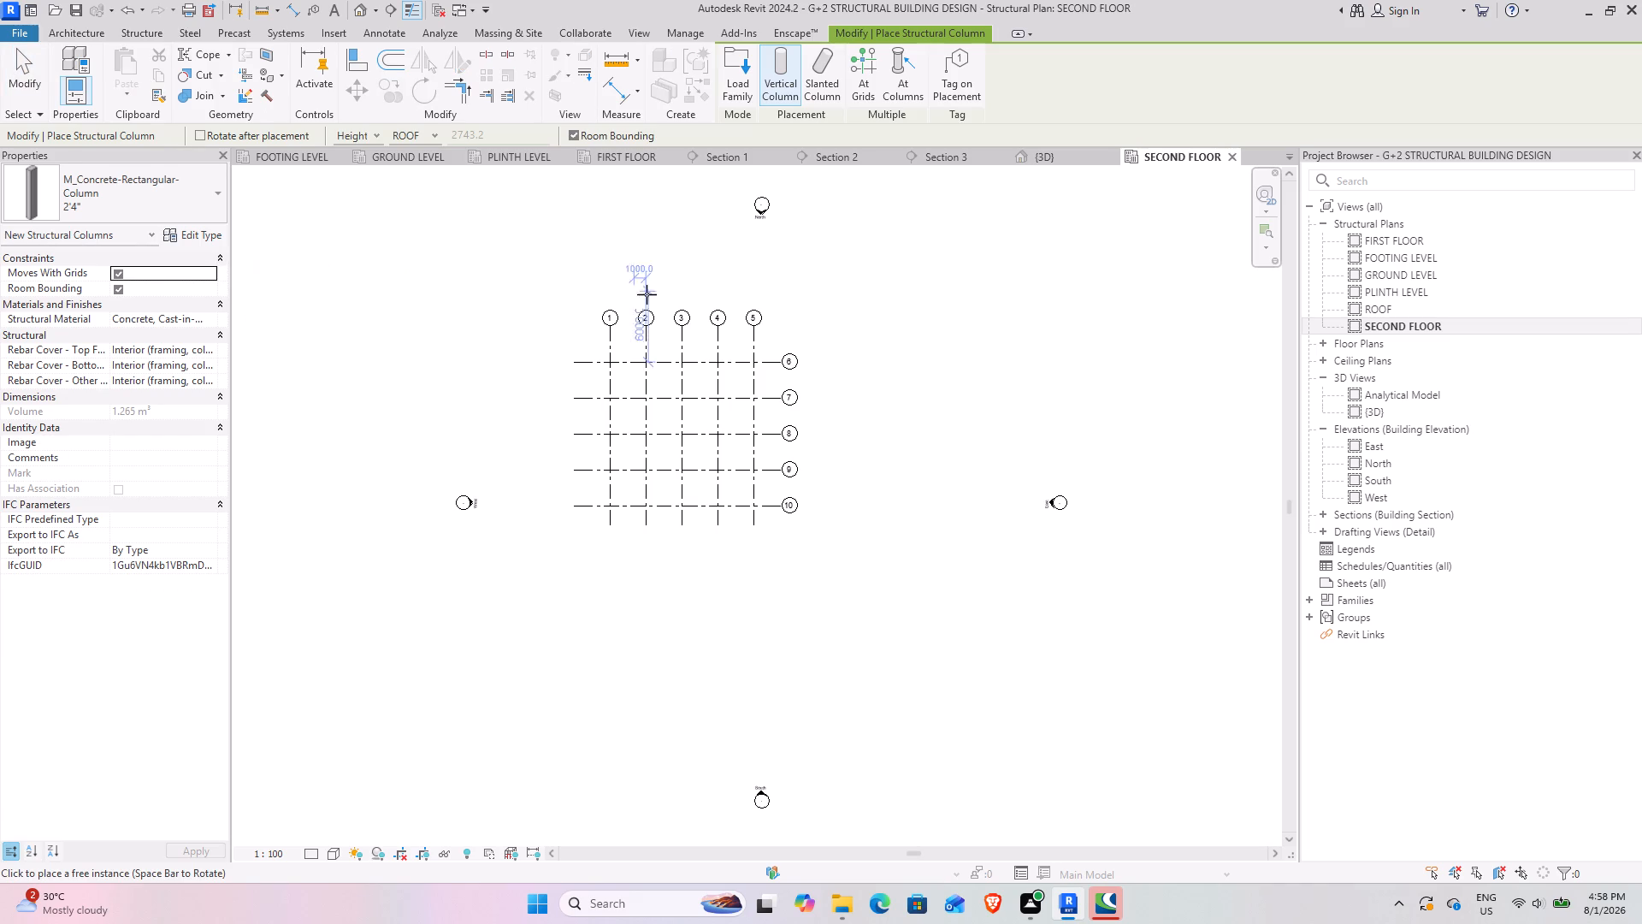
{"action": "left_click", "coordinate": [856, 63]}
{"action": "scroll", "coordinate": [628, 326], "scroll_direction": "up", "scroll_amount": 4}
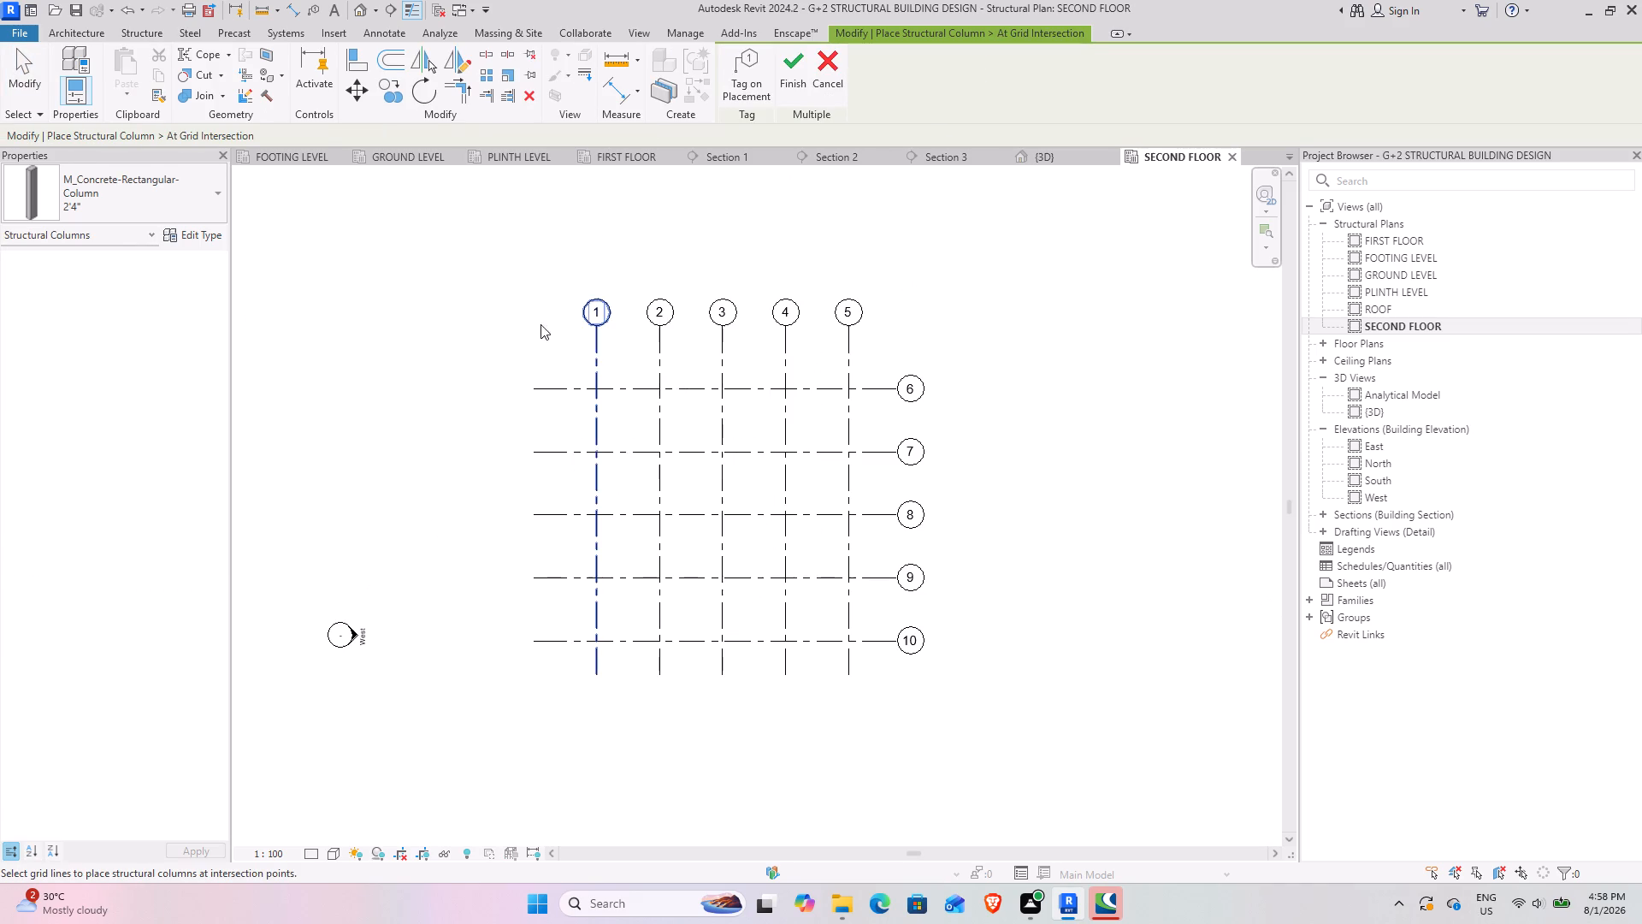
{"action": "left_click_drag", "start_coordinate": [481, 207], "coordinate": [994, 708]}
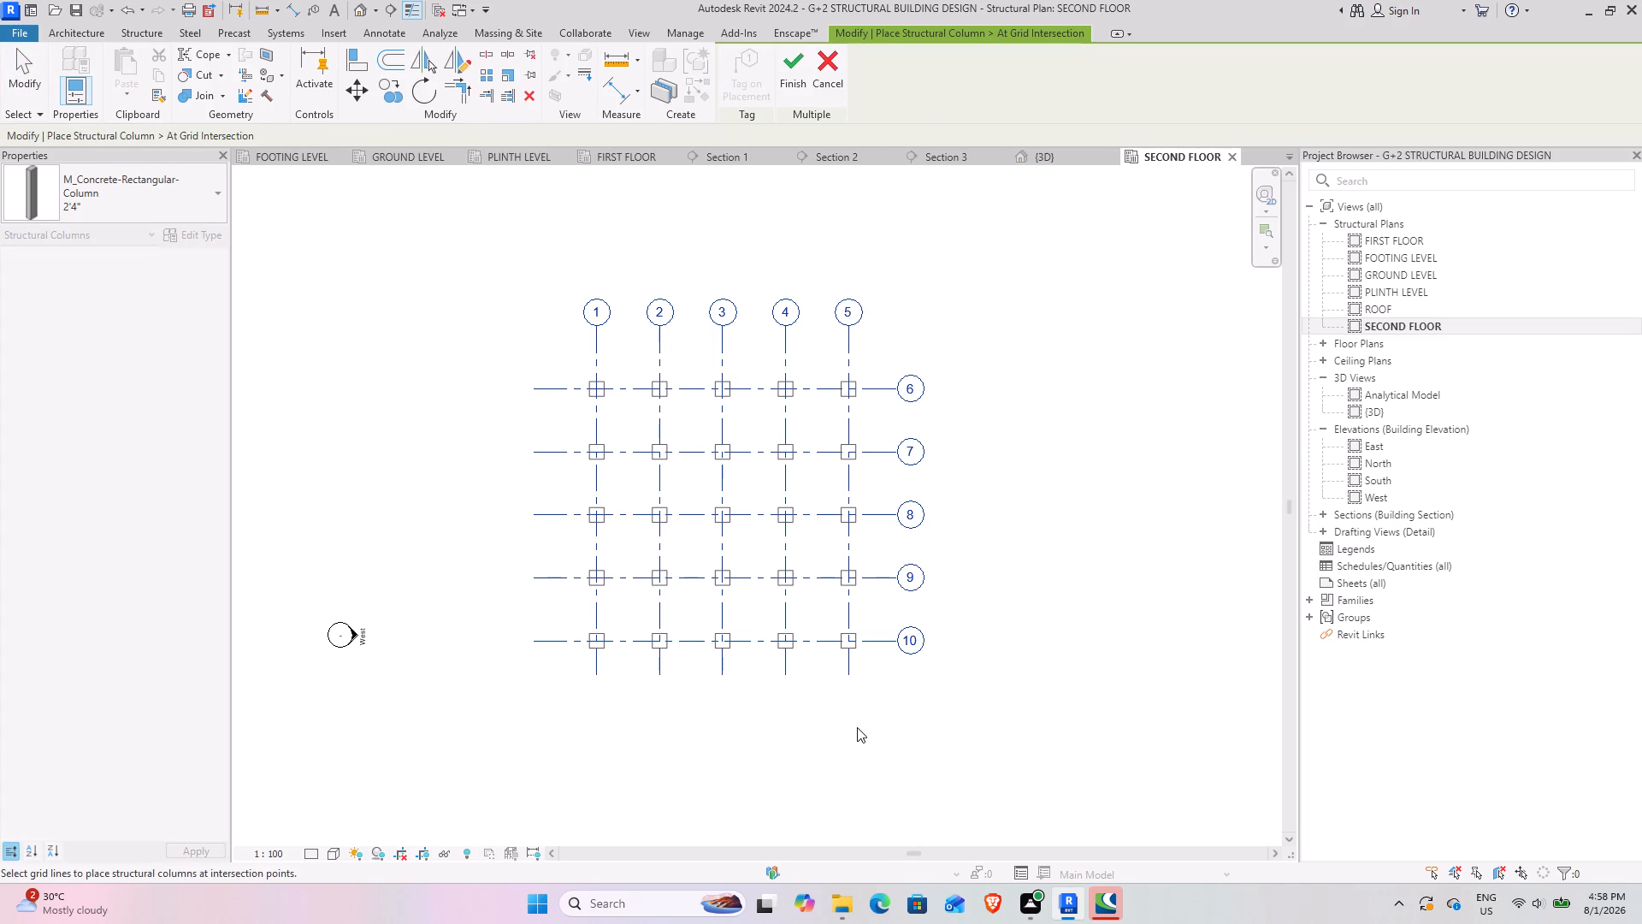
{"action": "left_click", "coordinate": [807, 79]}
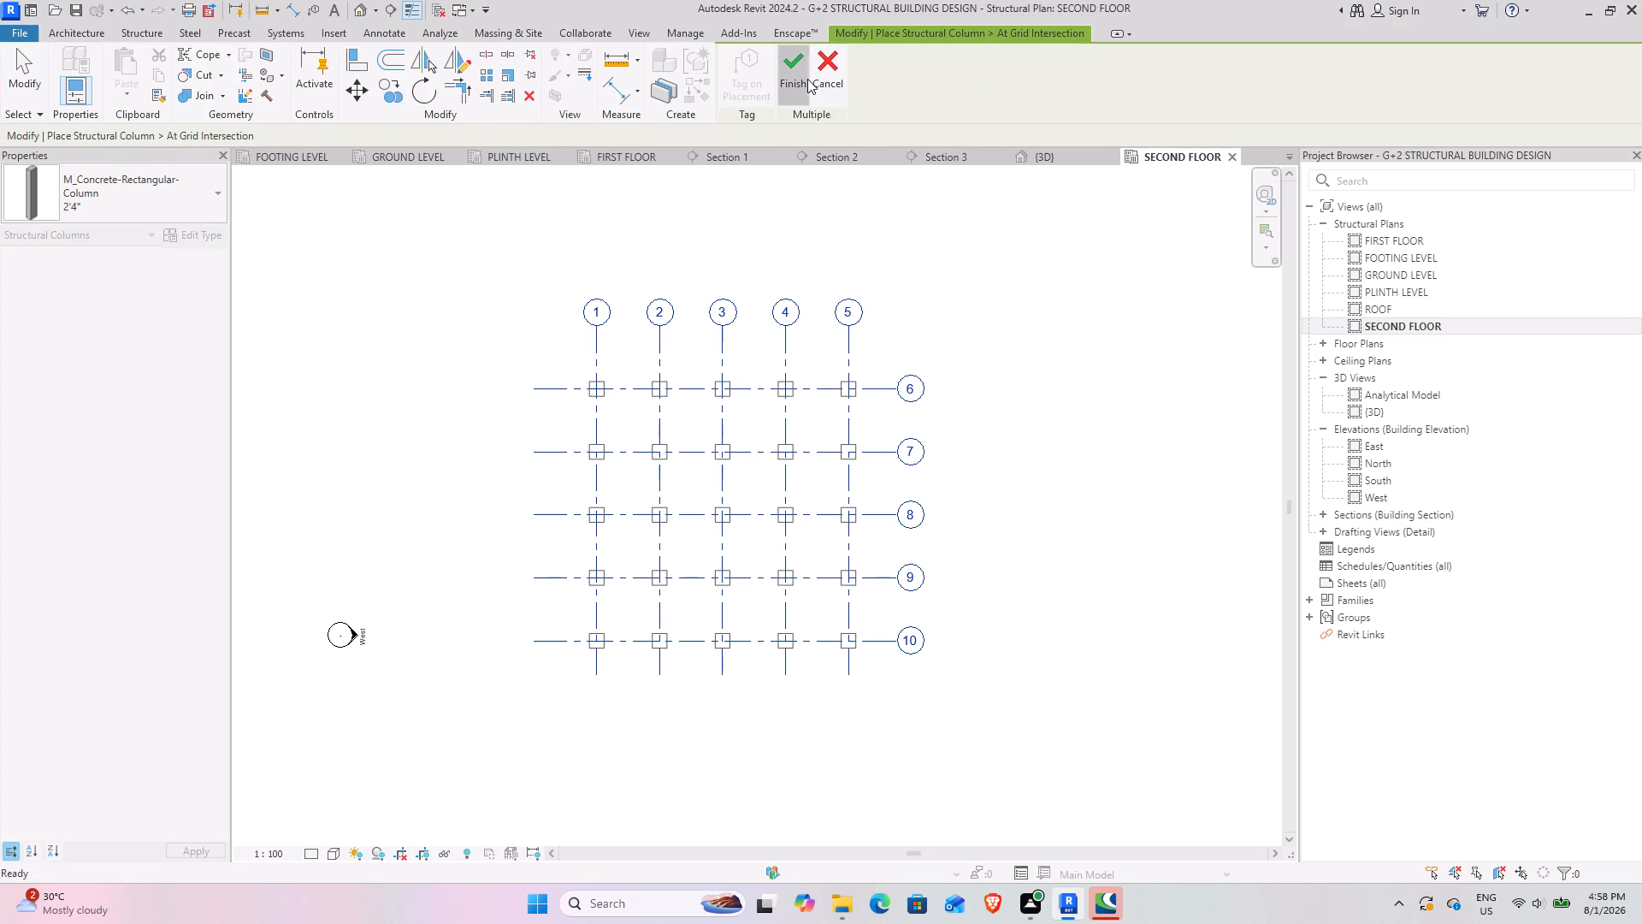
{"action": "key", "text": "Escape"}
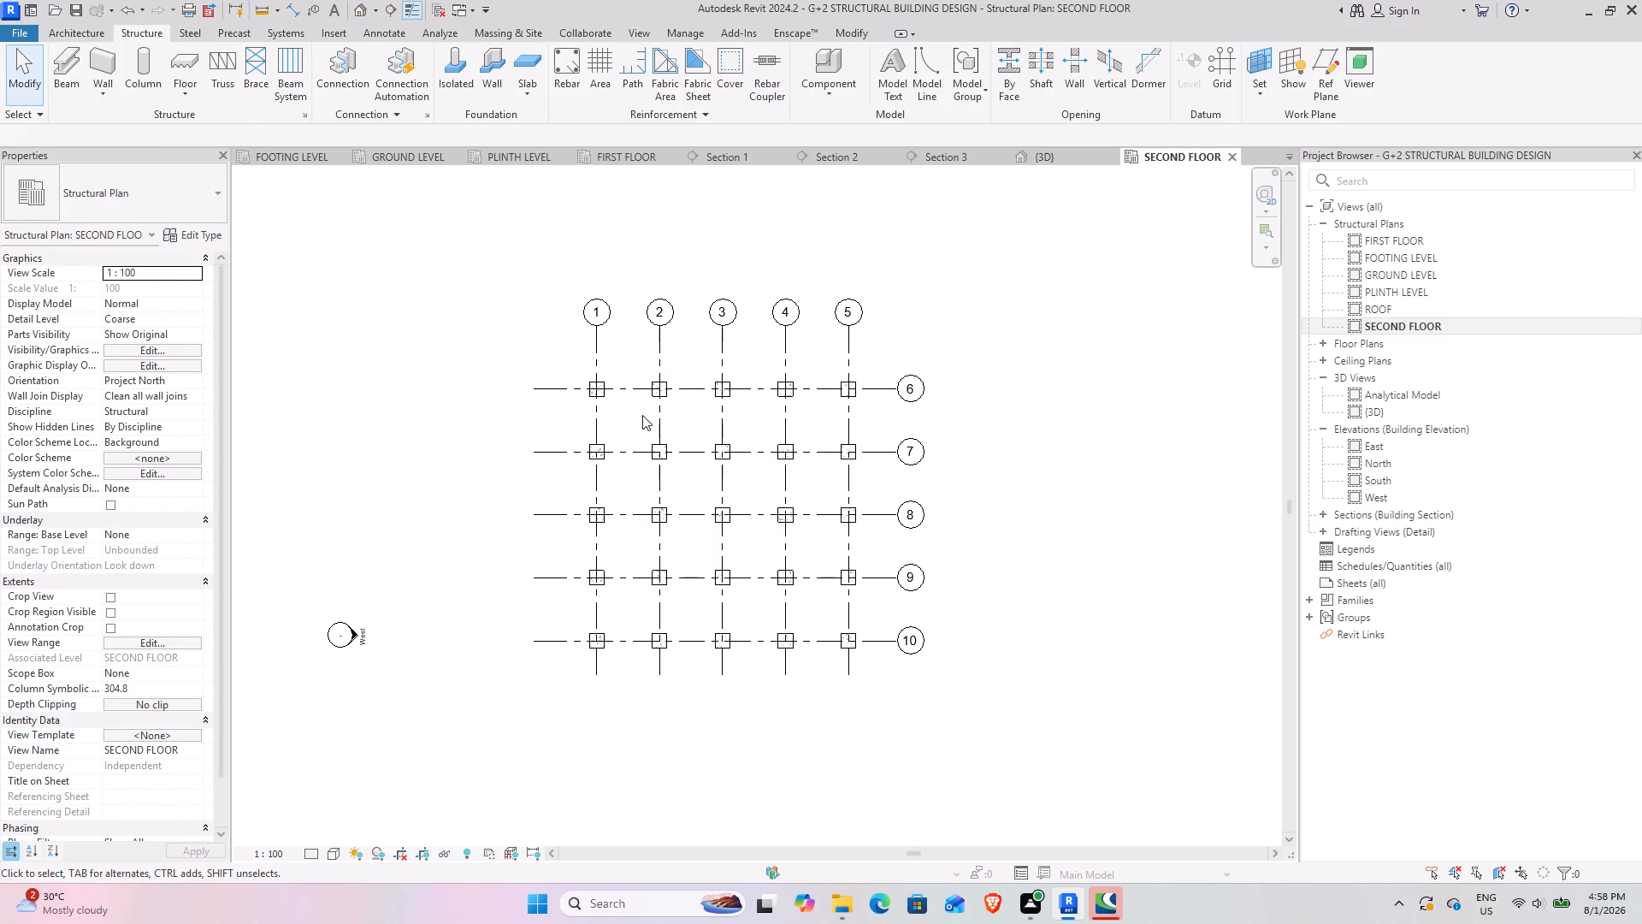
Delete the columns where grids 2 and 4 cross 6, 8 and 10, and where grids 1, 3 and 5 cross 7 and 9.
{"action": "left_click", "coordinate": [651, 390]}
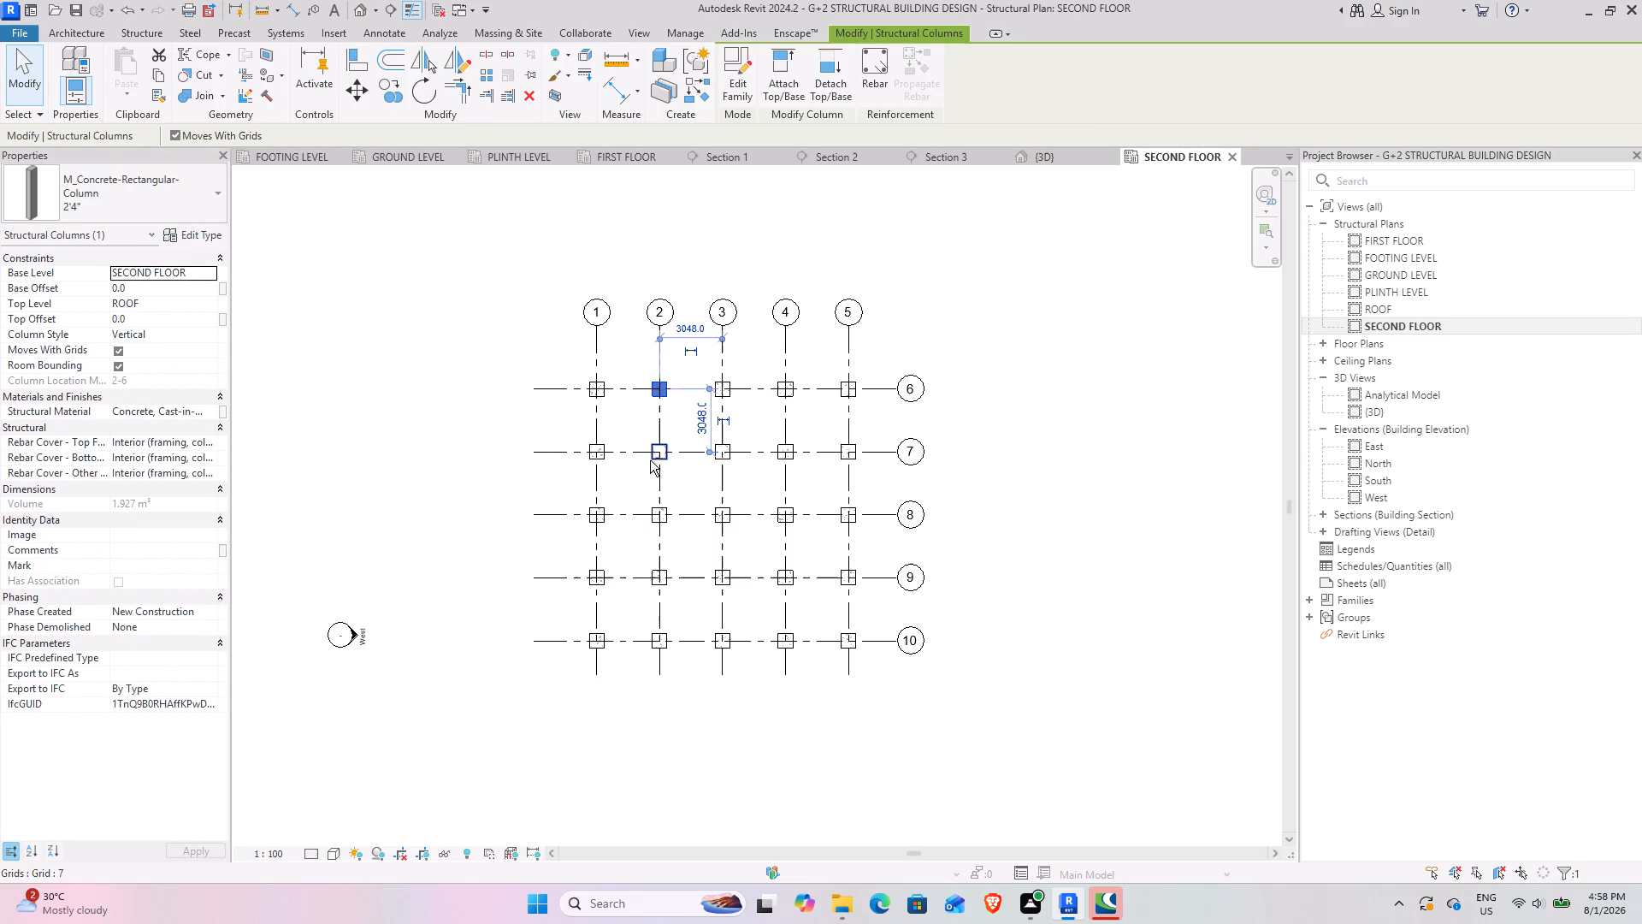
{"action": "left_click", "coordinate": [656, 524], "text": "shift"}
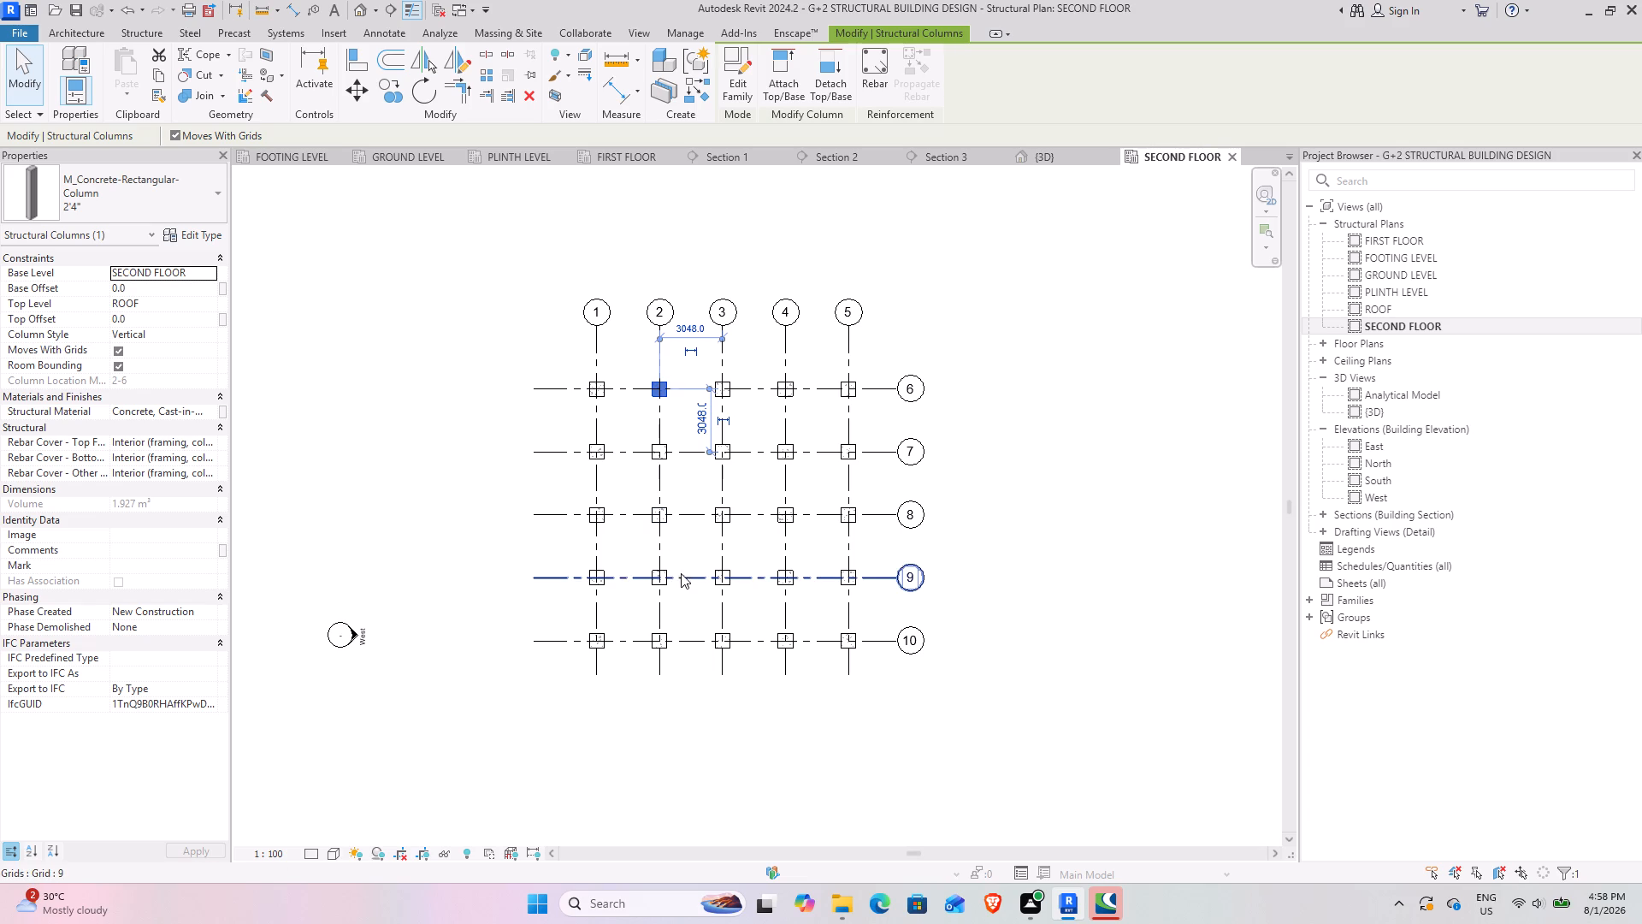
{"action": "left_click", "coordinate": [661, 524], "text": "ctrl"}
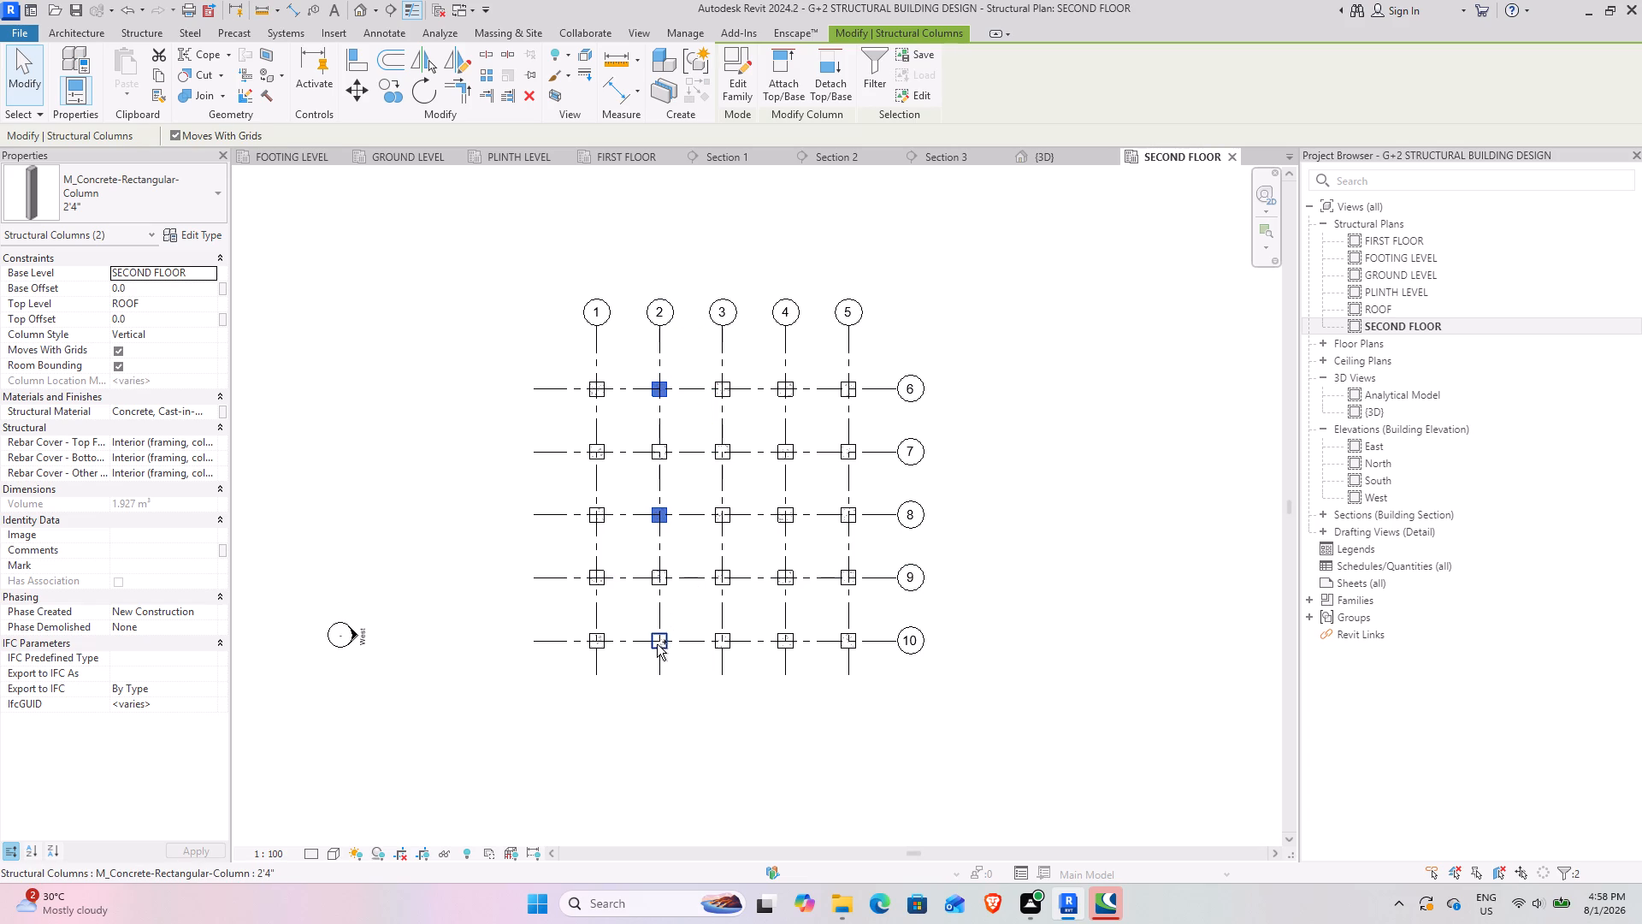
{"action": "left_click", "coordinate": [659, 648], "text": "ctrl"}
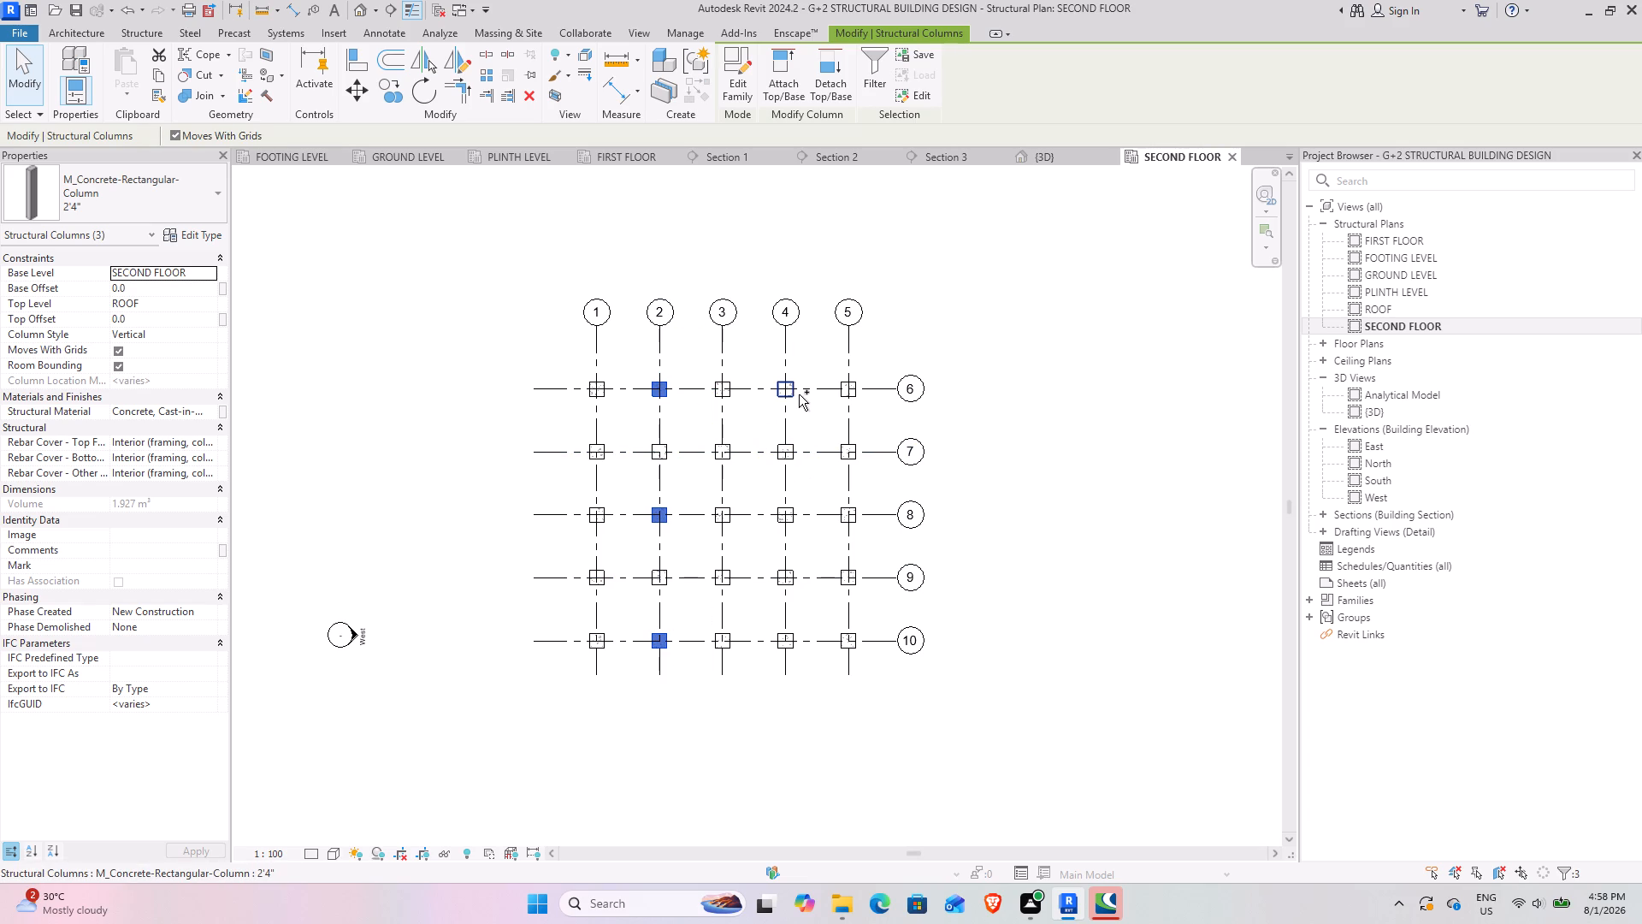
{"action": "left_click", "coordinate": [797, 394], "text": "ctrl"}
{"action": "left_click", "coordinate": [794, 521], "text": "ctrl"}
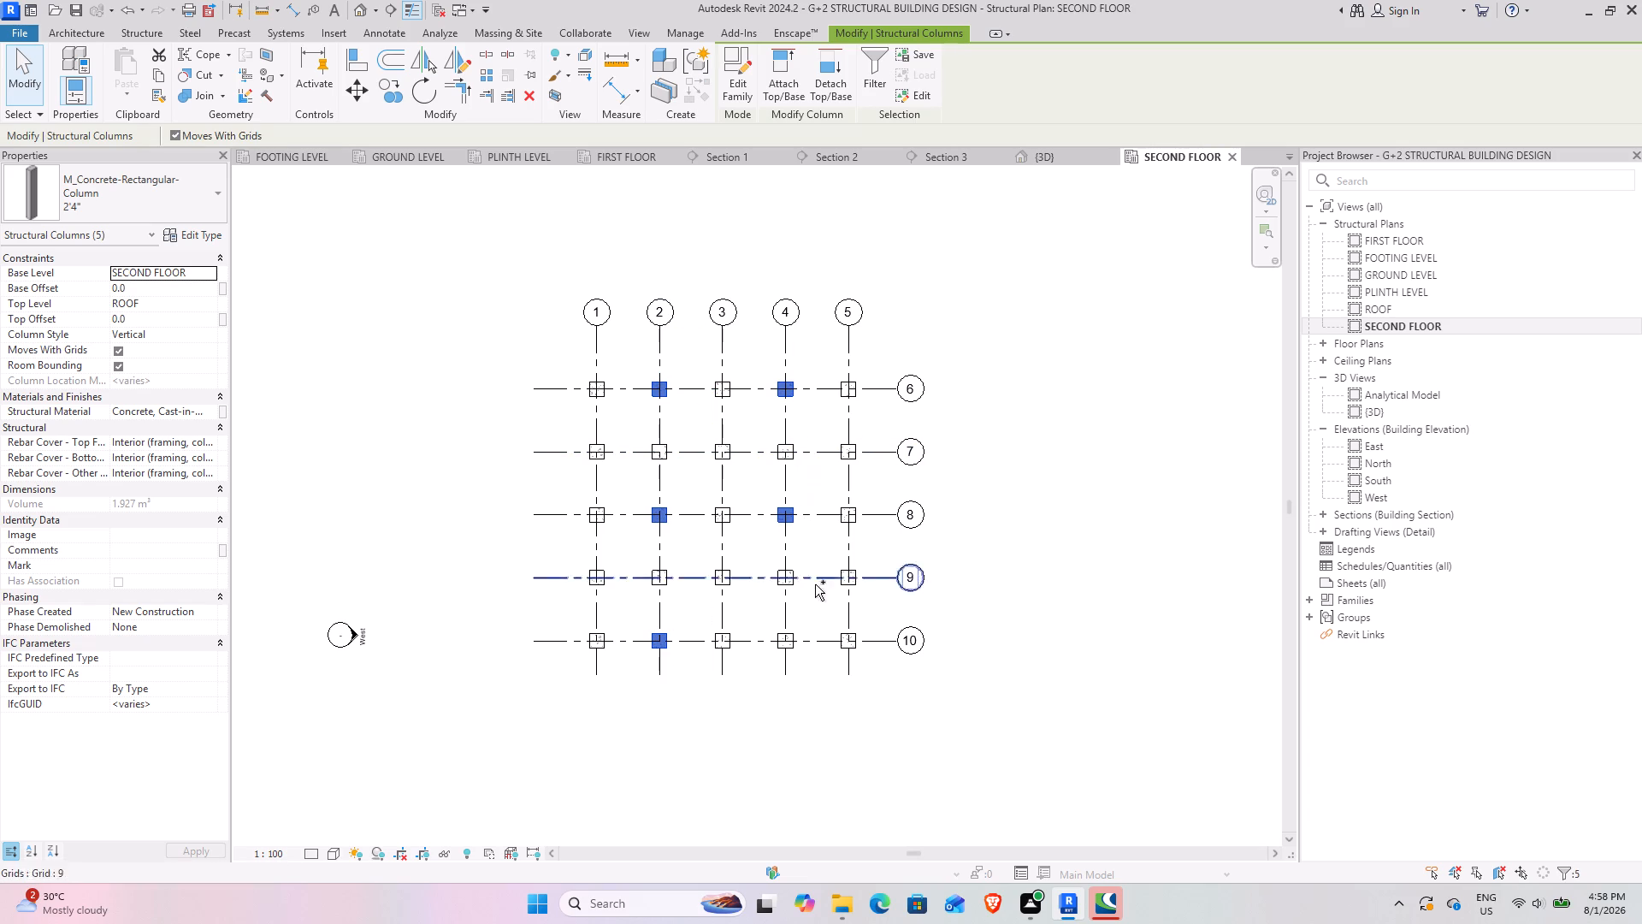
{"action": "left_click", "coordinate": [789, 651], "text": "ctrl"}
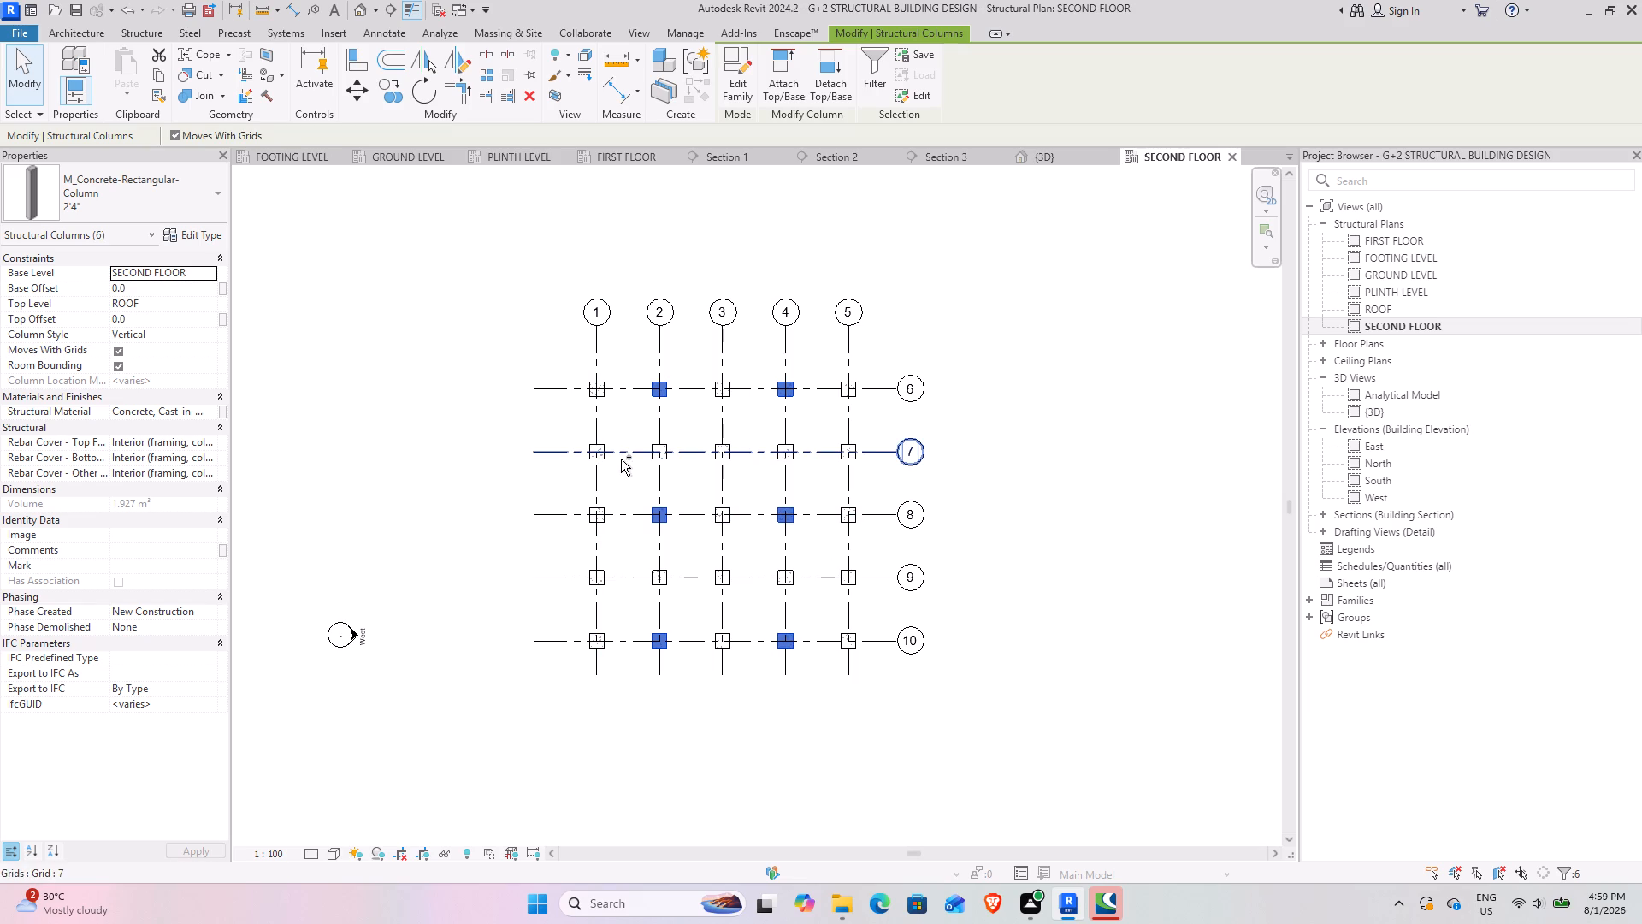
{"action": "left_click", "coordinate": [603, 464], "text": "ctrl"}
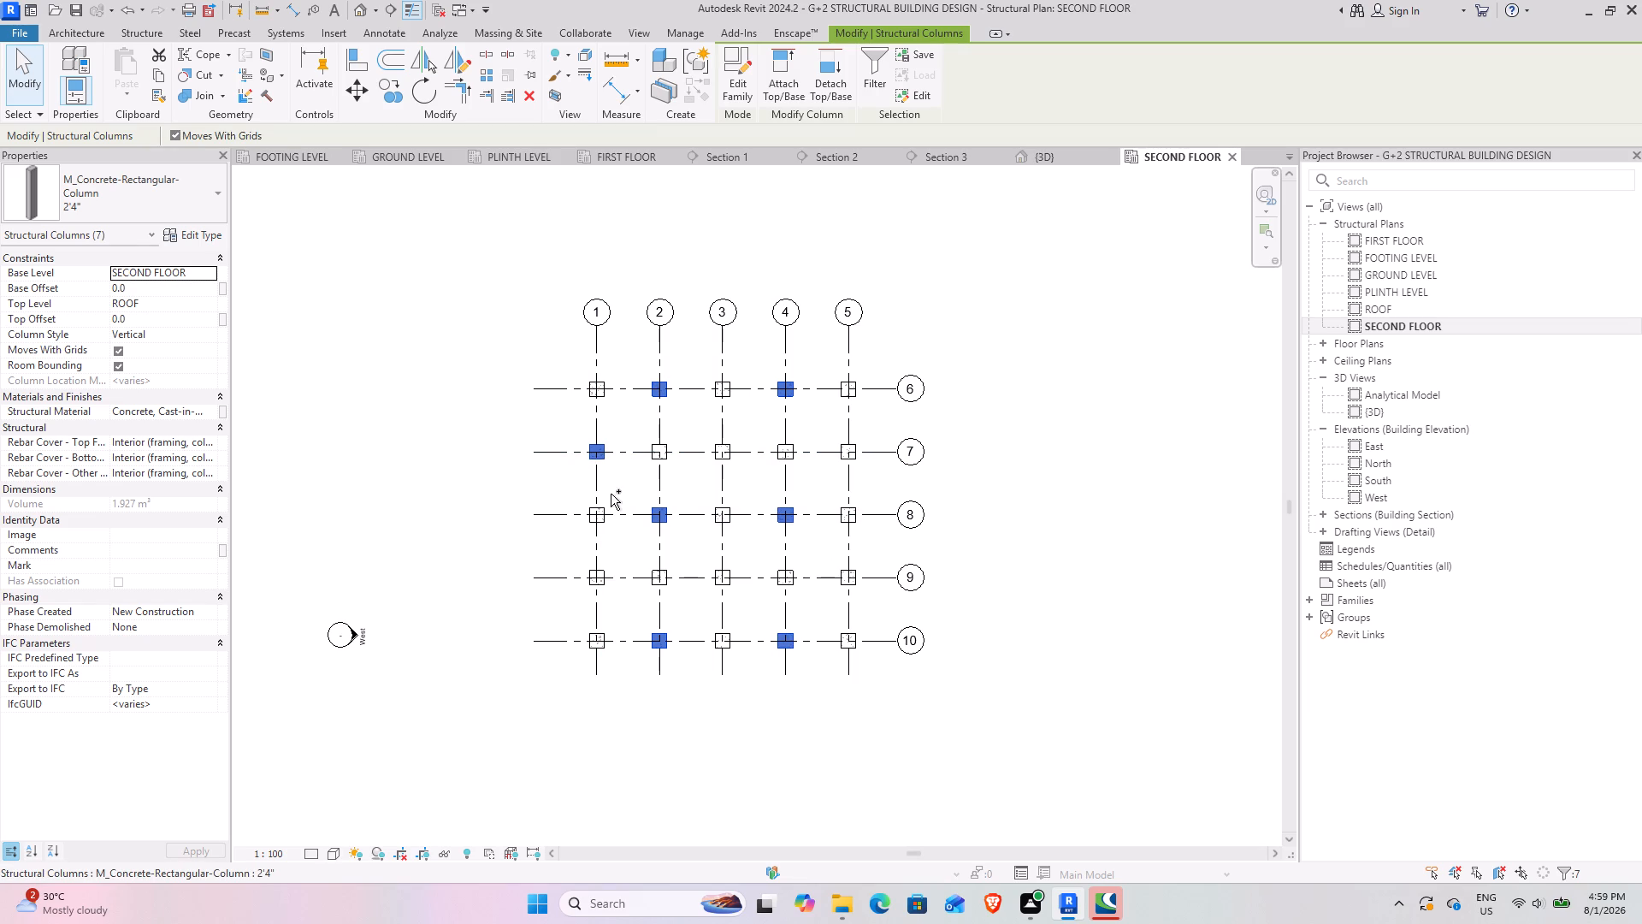
{"action": "left_click", "coordinate": [604, 584], "text": "ctrl"}
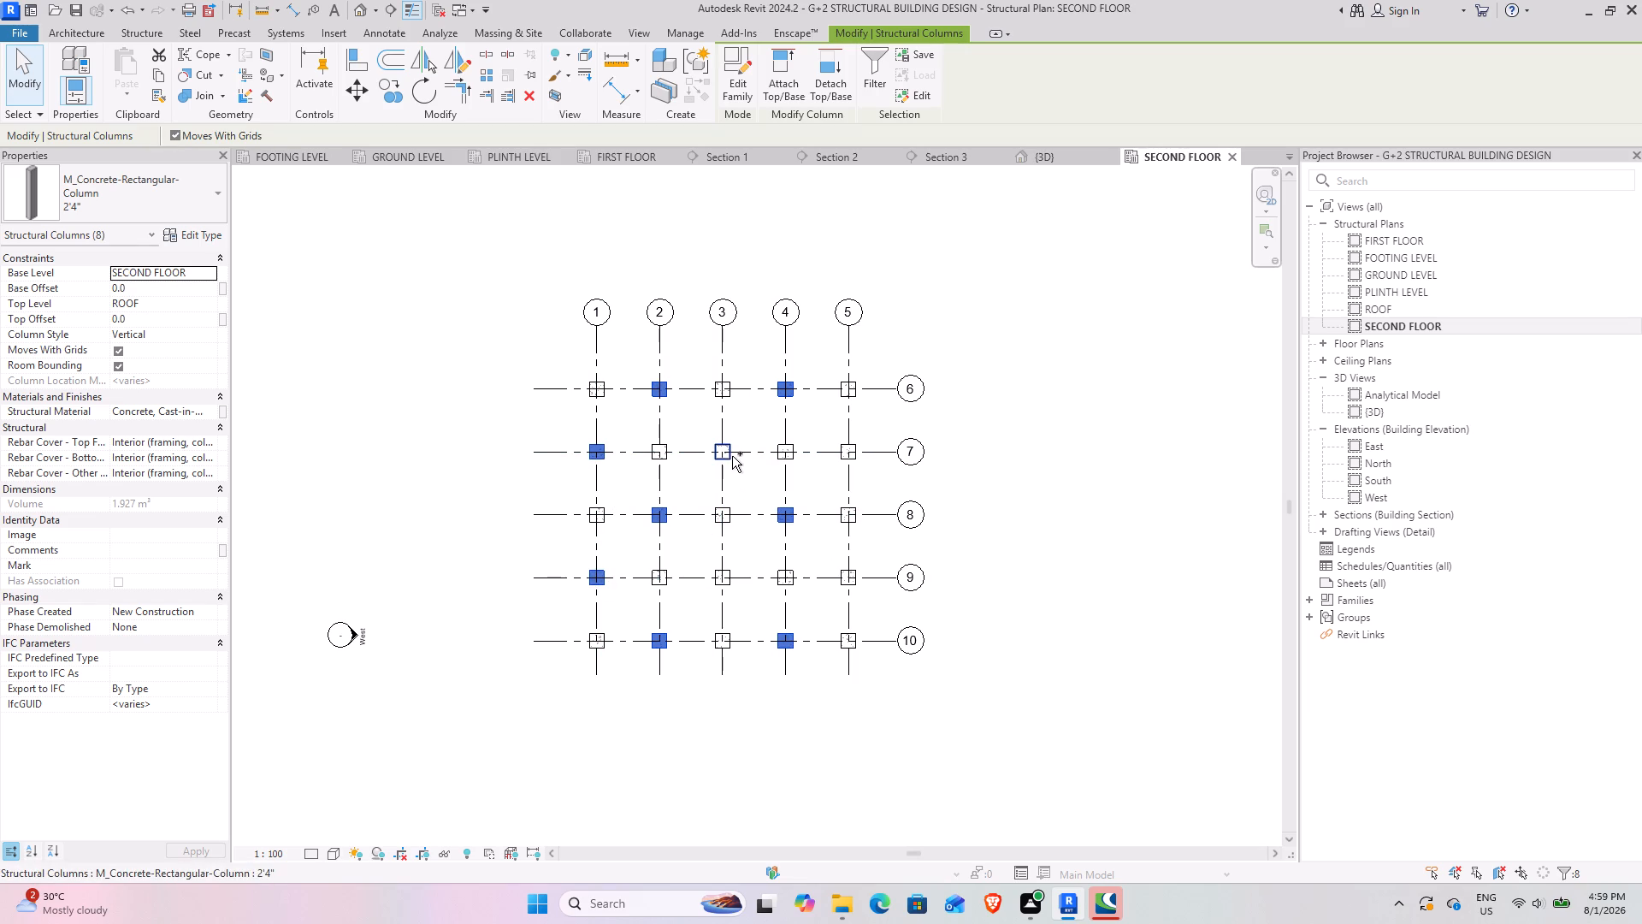
{"action": "left_click", "coordinate": [731, 453], "text": "ctrl"}
{"action": "left_click", "coordinate": [733, 582], "text": "ctrl"}
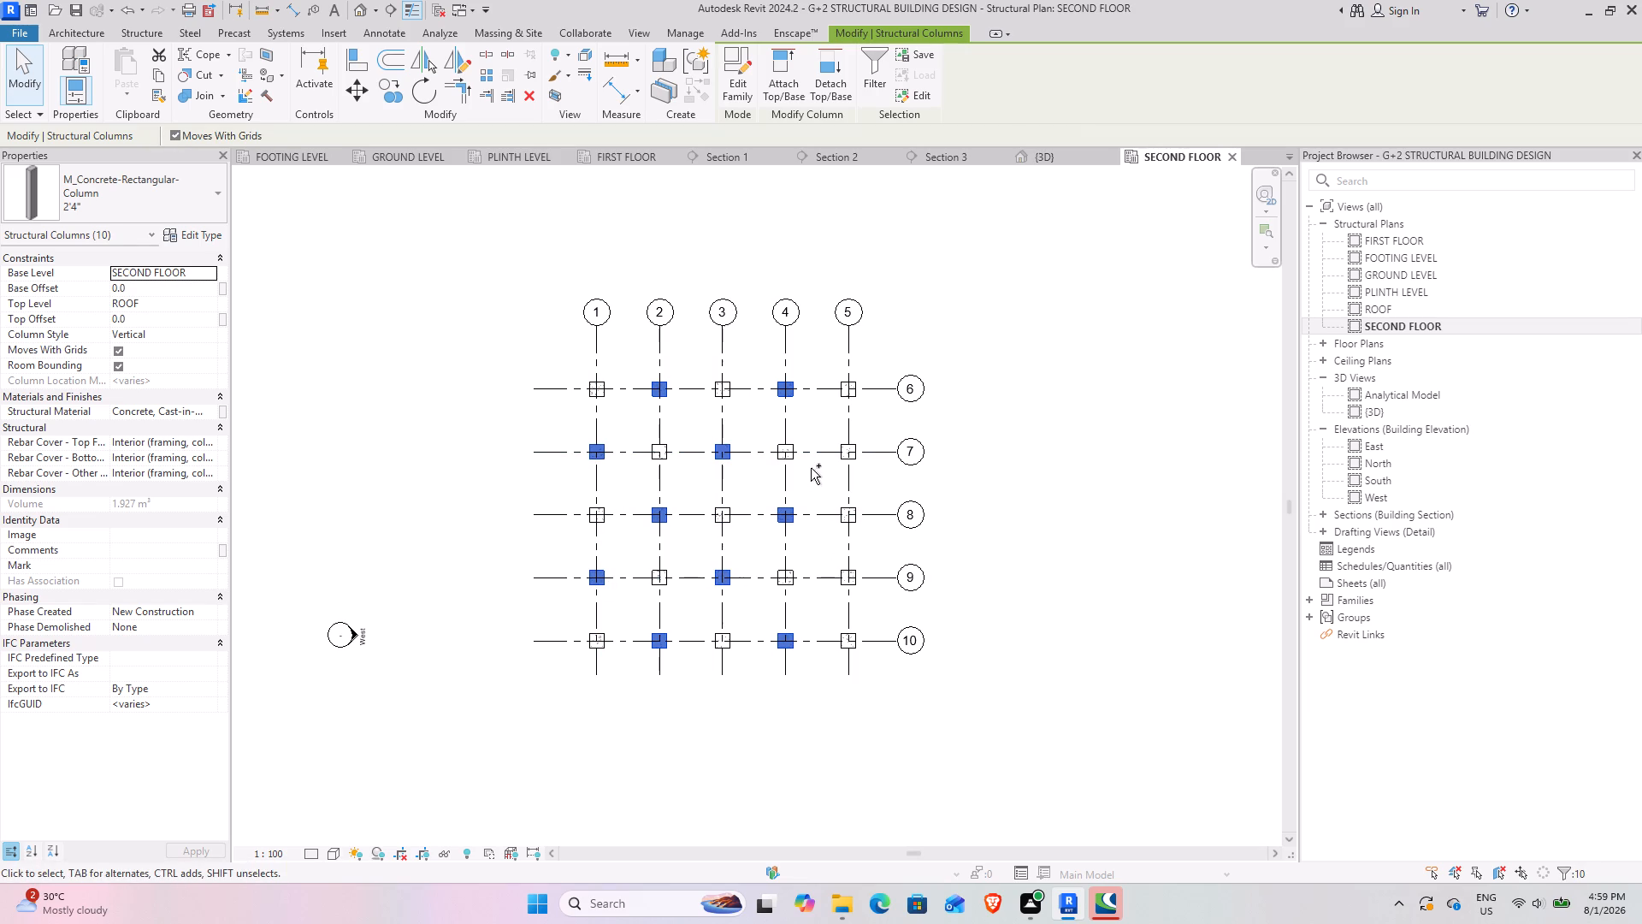
{"action": "left_click", "coordinate": [854, 456], "text": "ctrl"}
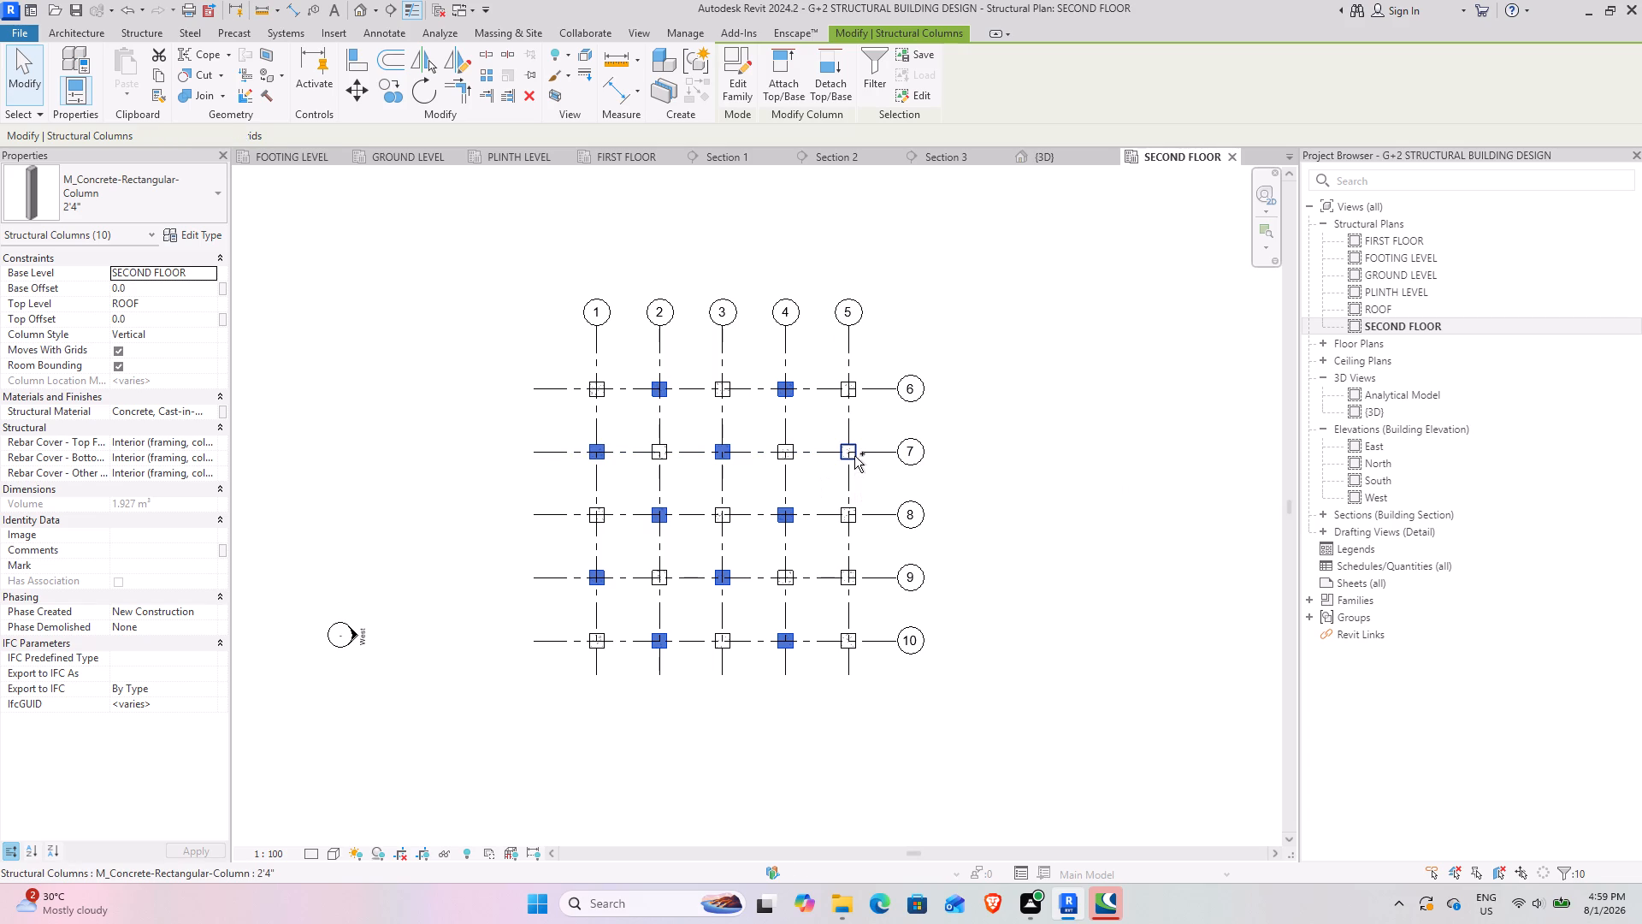
{"action": "left_click", "coordinate": [857, 583], "text": "ctrl"}
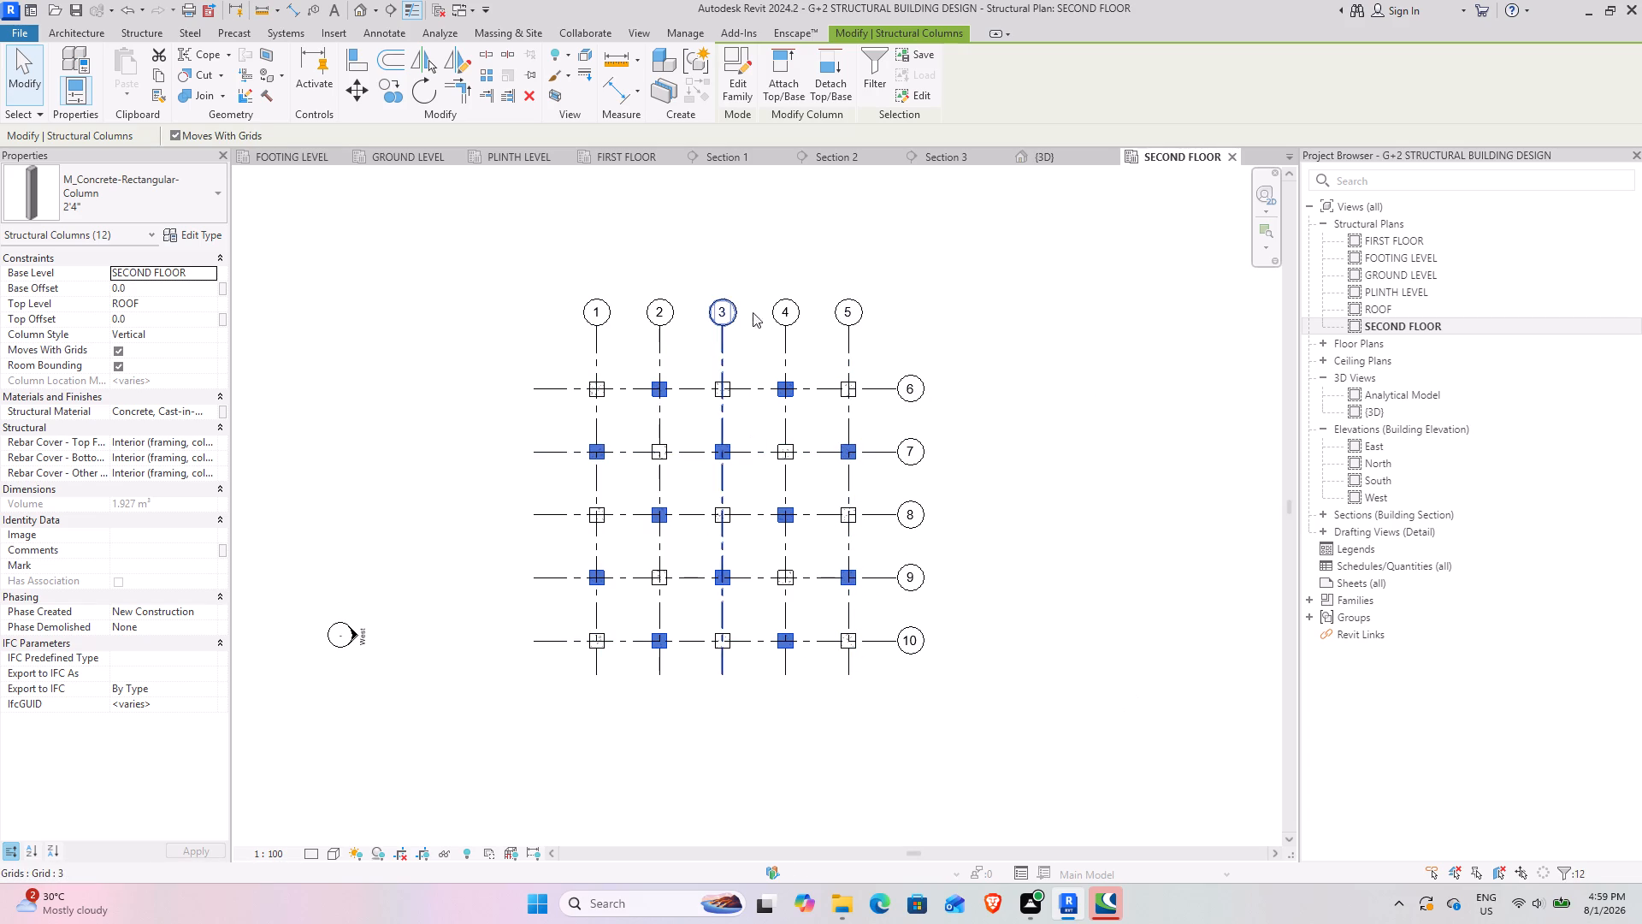
{"action": "left_click", "coordinate": [530, 100]}
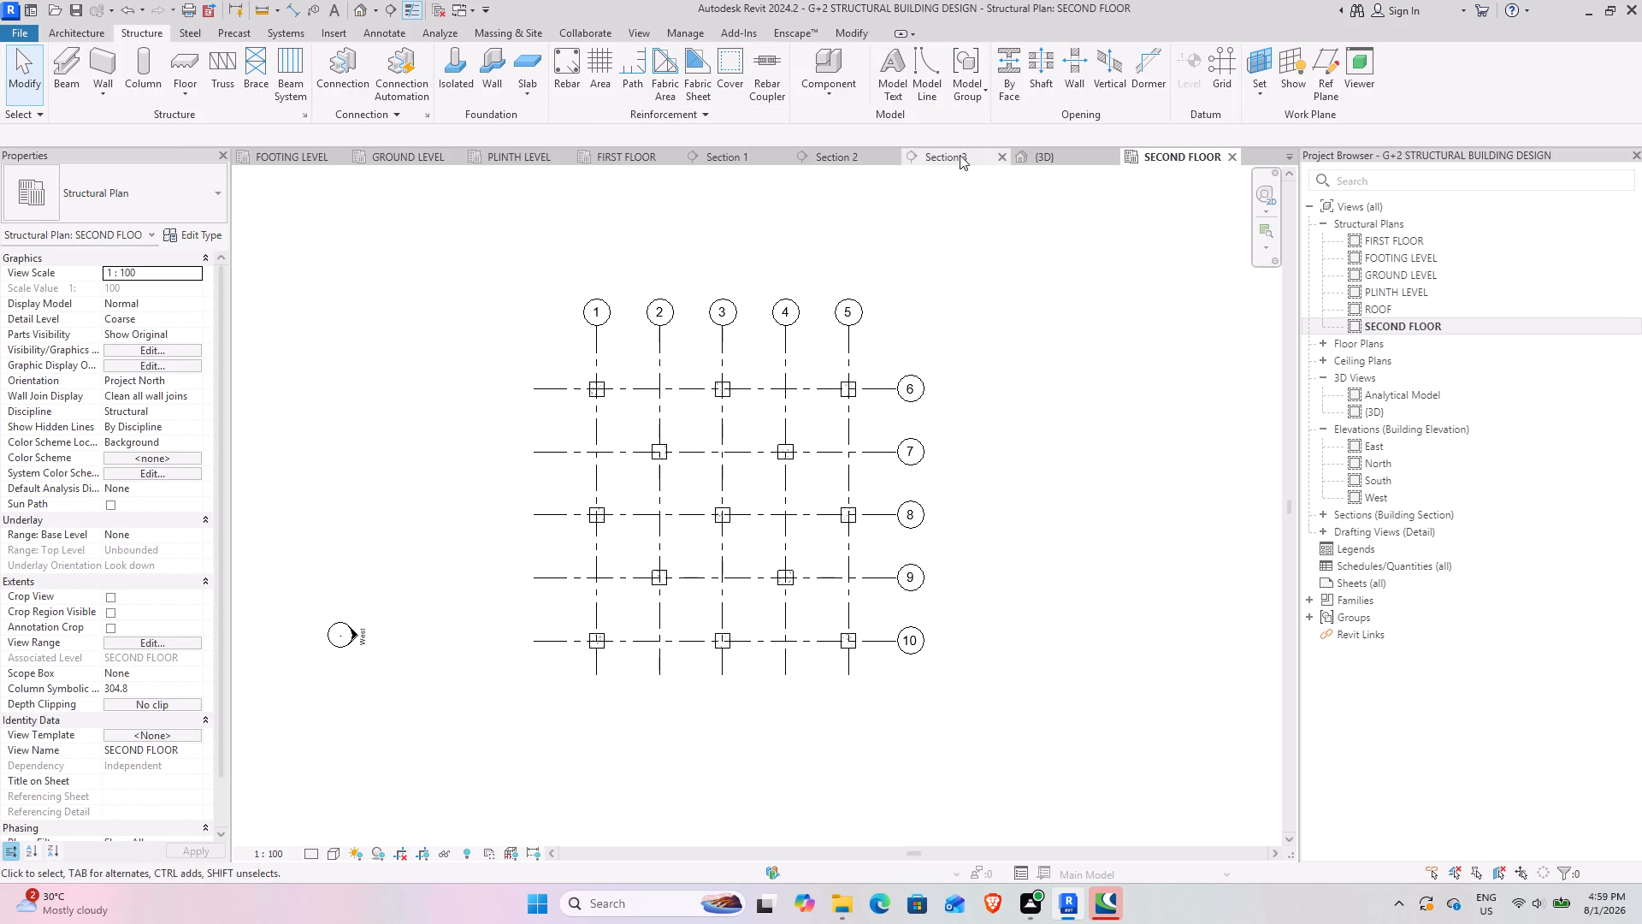
Examine the new upper columns against the levels and the structure below in the {3D} view.
{"action": "left_click", "coordinate": [1053, 154]}
{"action": "scroll", "coordinate": [827, 359], "scroll_direction": "down", "scroll_amount": 6}
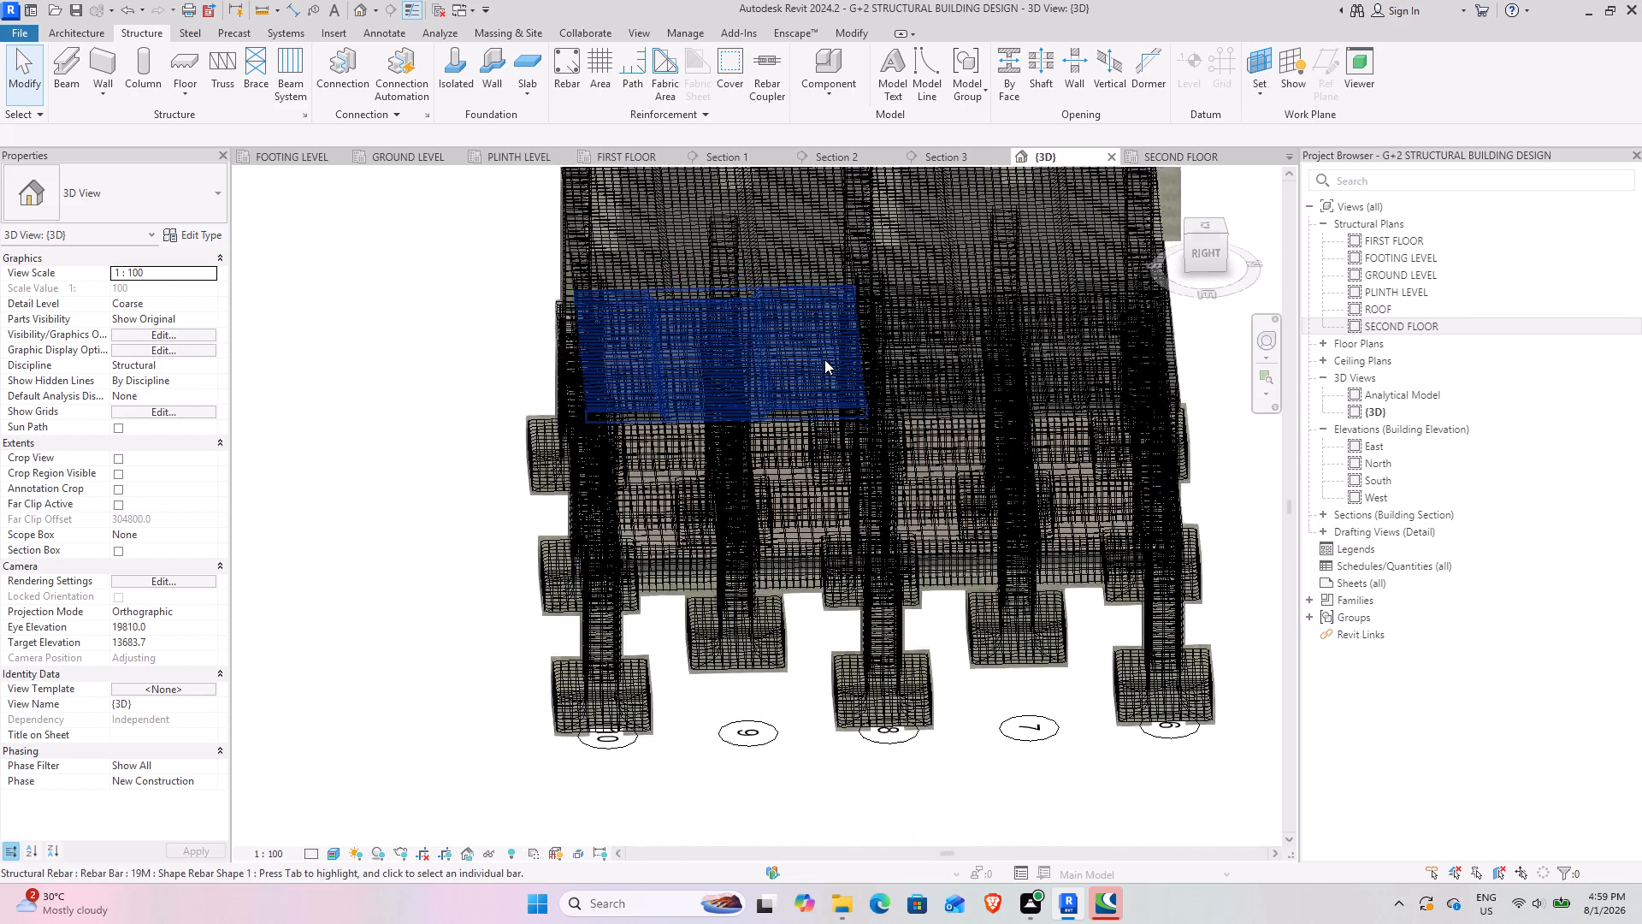
{"action": "scroll", "coordinate": [824, 359], "scroll_direction": "down", "scroll_amount": 5}
{"action": "middle_click_drag", "start_coordinate": [669, 376], "coordinate": [1029, 210], "text": "shift"}
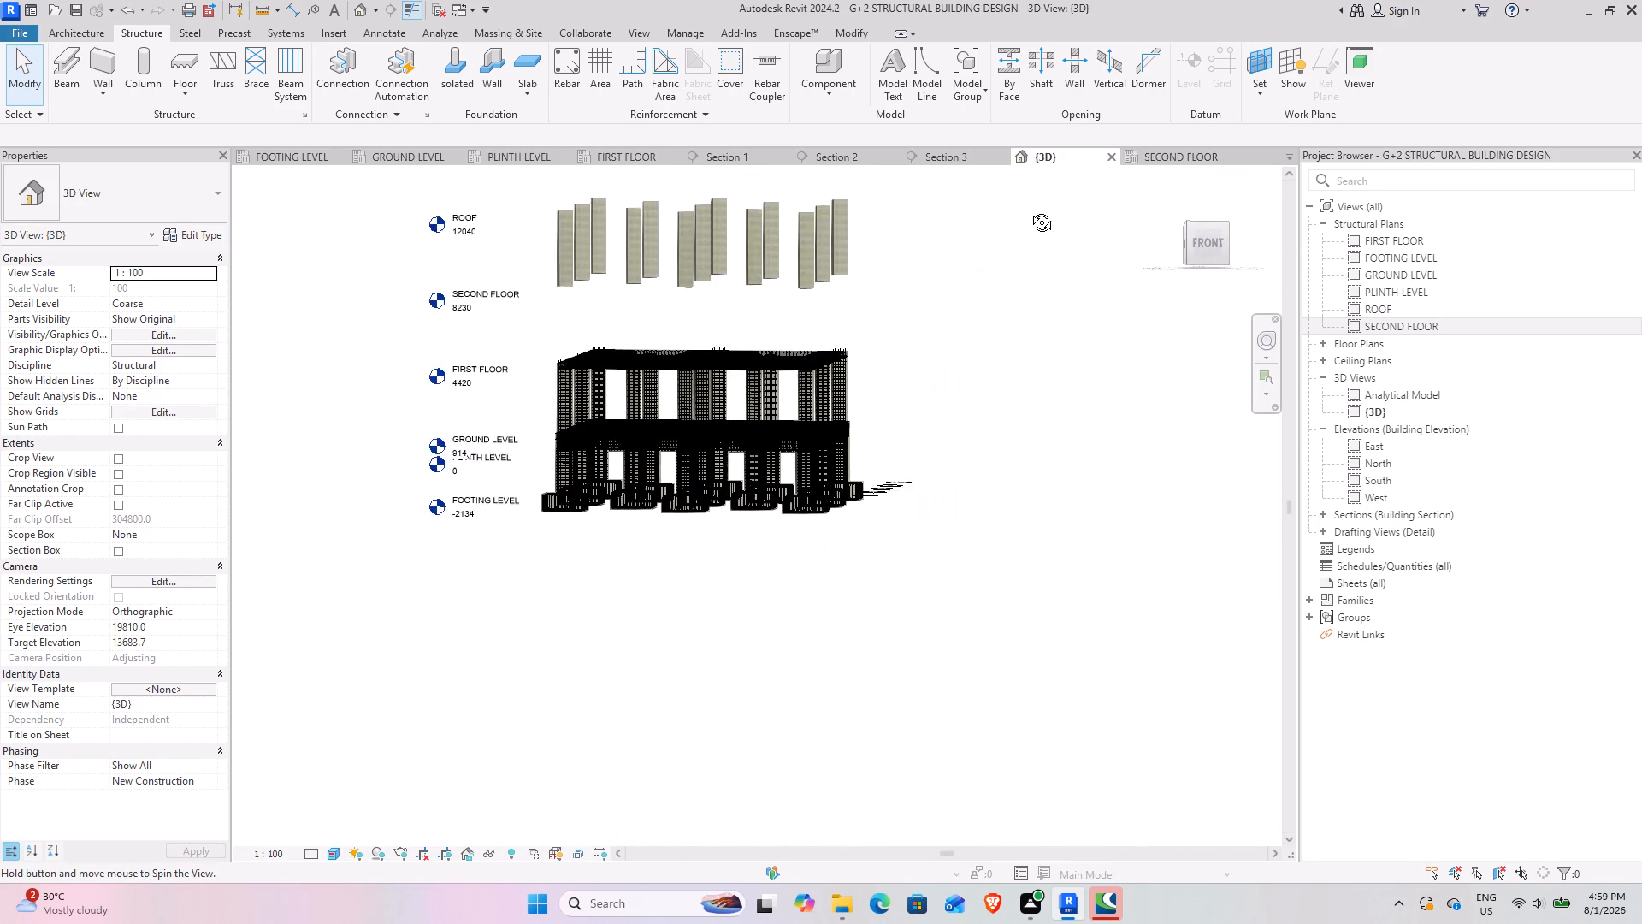
{"action": "middle_click_drag", "start_coordinate": [1029, 210], "coordinate": [1017, 258], "text": "shift"}
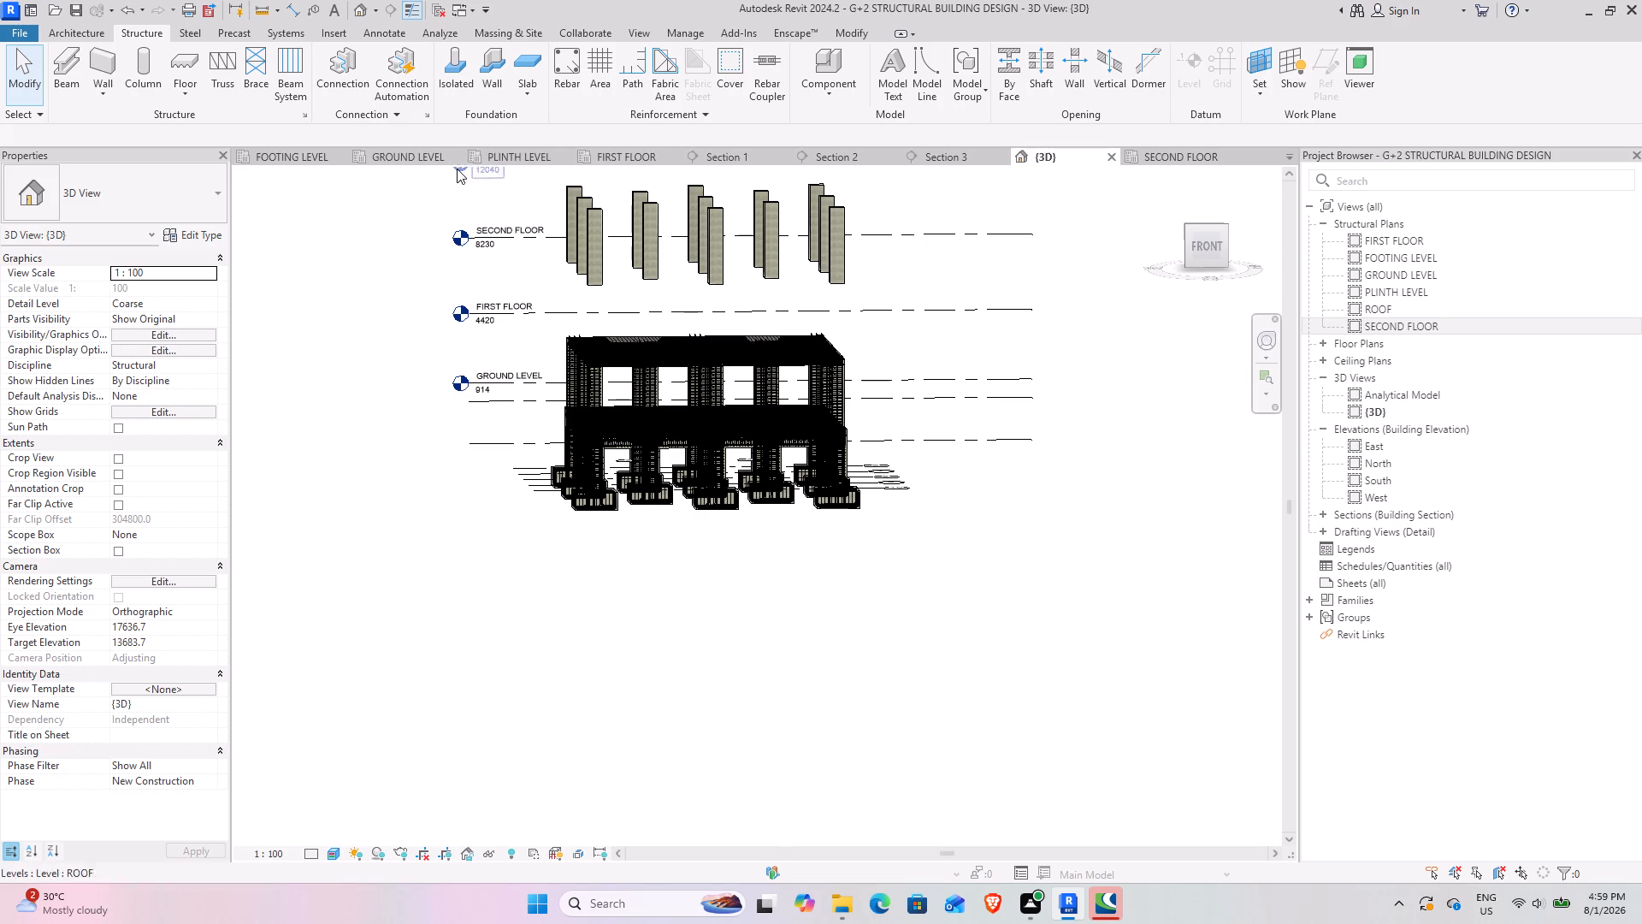
{"action": "scroll", "coordinate": [298, 157], "scroll_direction": "up", "scroll_amount": 3}
{"action": "scroll", "coordinate": [298, 157], "scroll_direction": "down", "scroll_amount": 3}
{"action": "scroll", "coordinate": [298, 157], "scroll_direction": "up", "scroll_amount": 3}
{"action": "scroll", "coordinate": [298, 157], "scroll_direction": "down", "scroll_amount": 2}
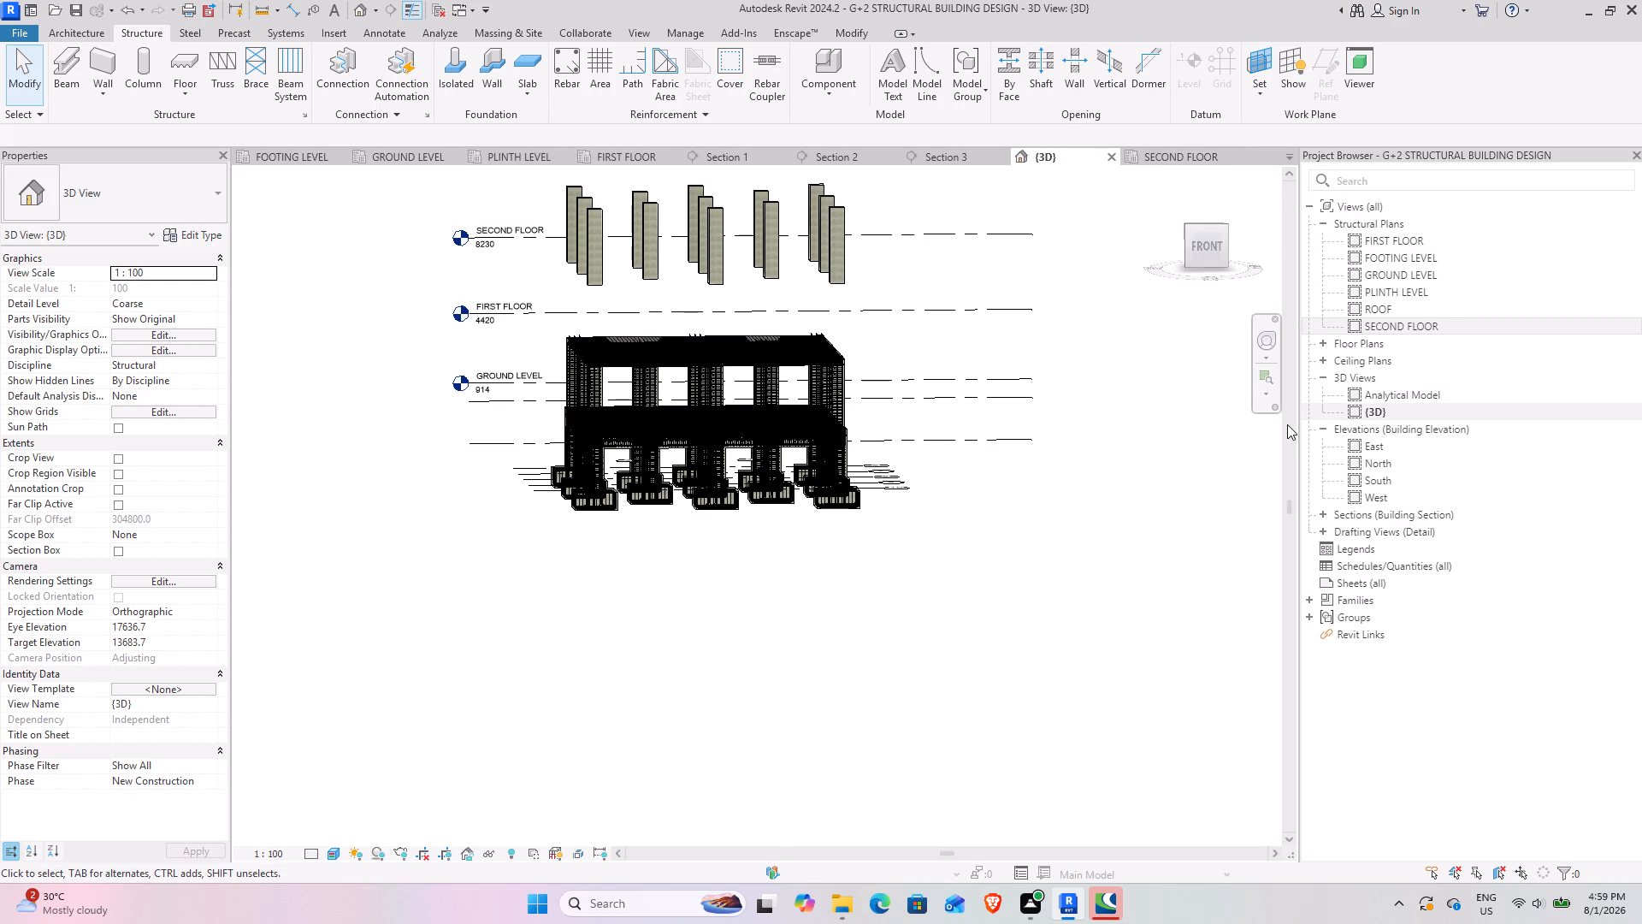
Narrow the Project Browser to enlarge the drawing area.
{"action": "left_click_drag", "start_coordinate": [1299, 427], "coordinate": [1367, 435]}
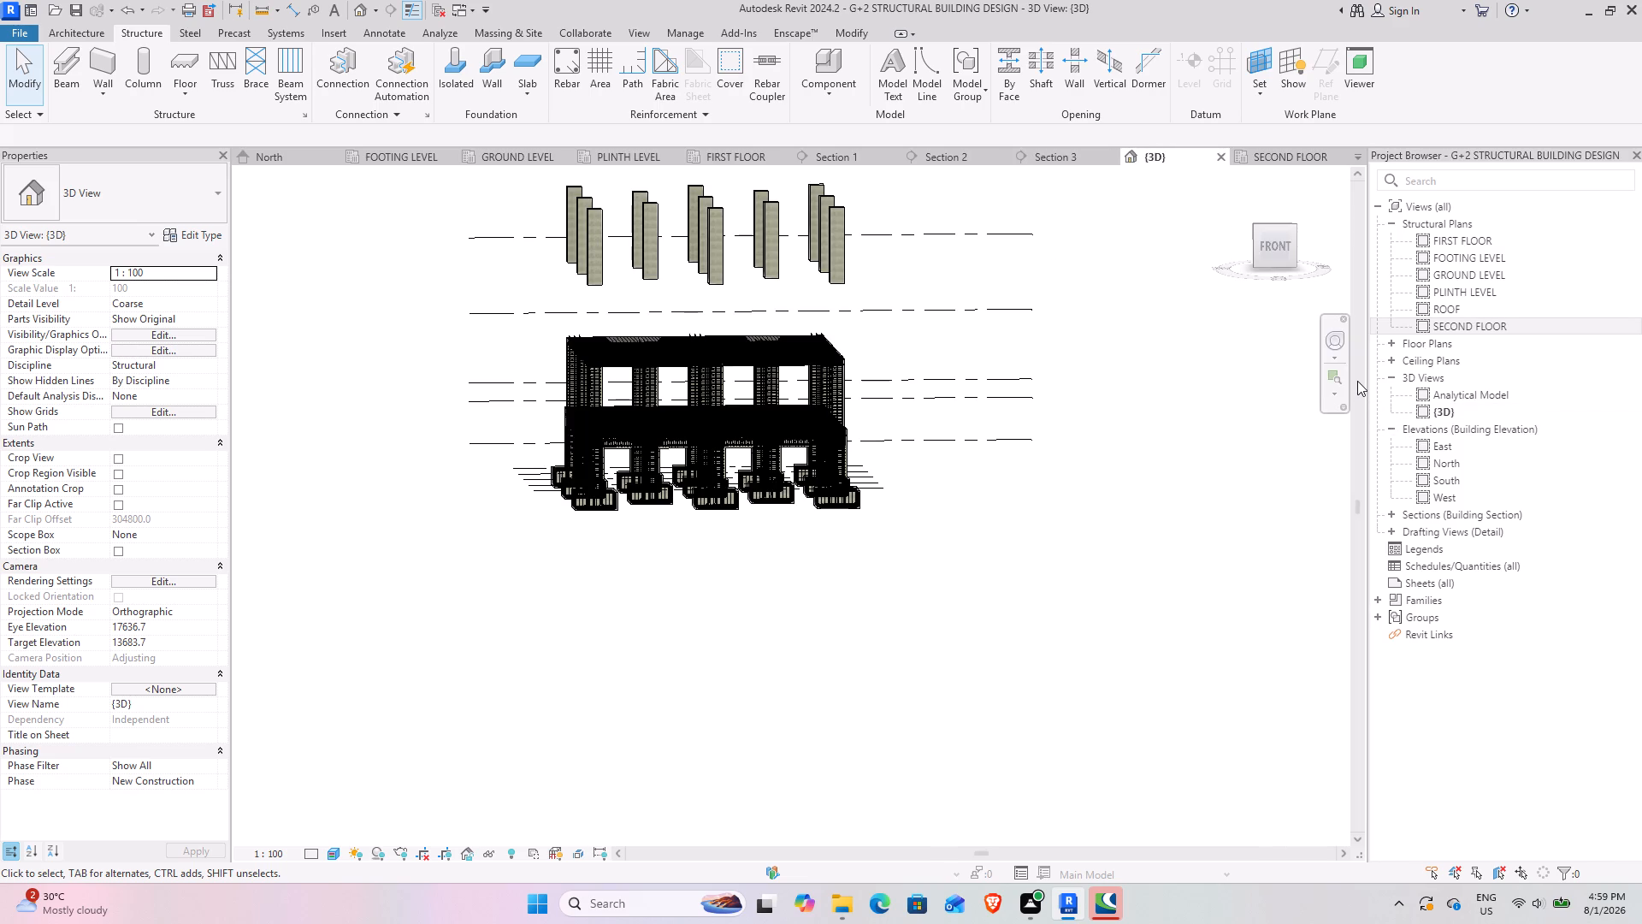
{"action": "left_click", "coordinate": [1368, 413]}
{"action": "left_click_drag", "start_coordinate": [1367, 410], "coordinate": [1405, 414]}
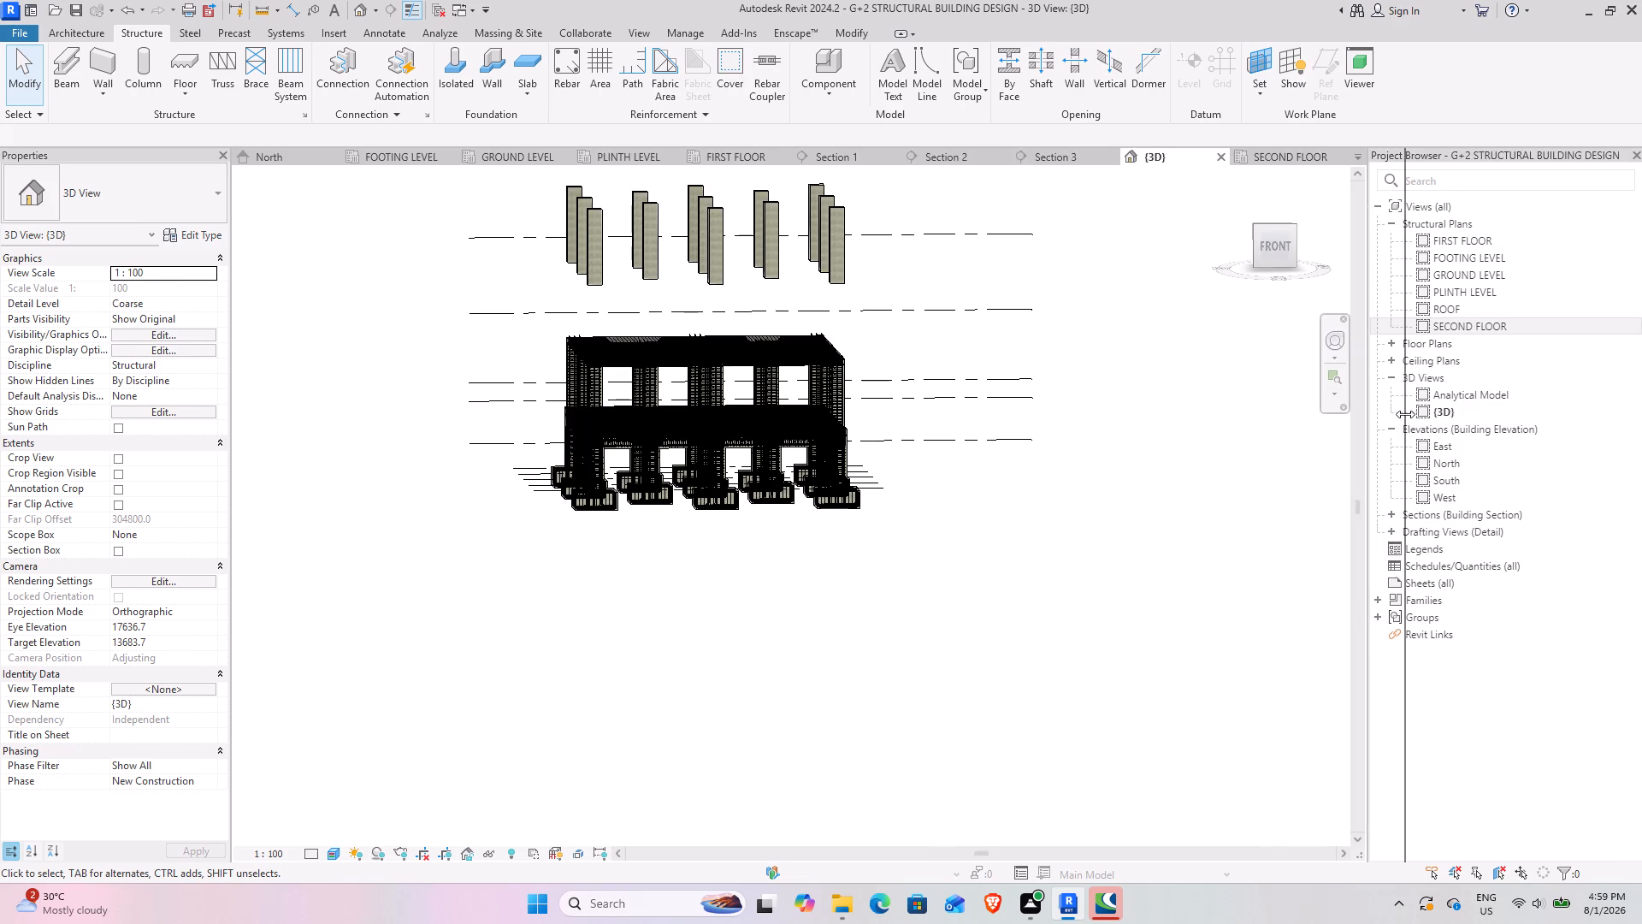
{"action": "left_click_drag", "start_coordinate": [1405, 414], "coordinate": [1420, 415]}
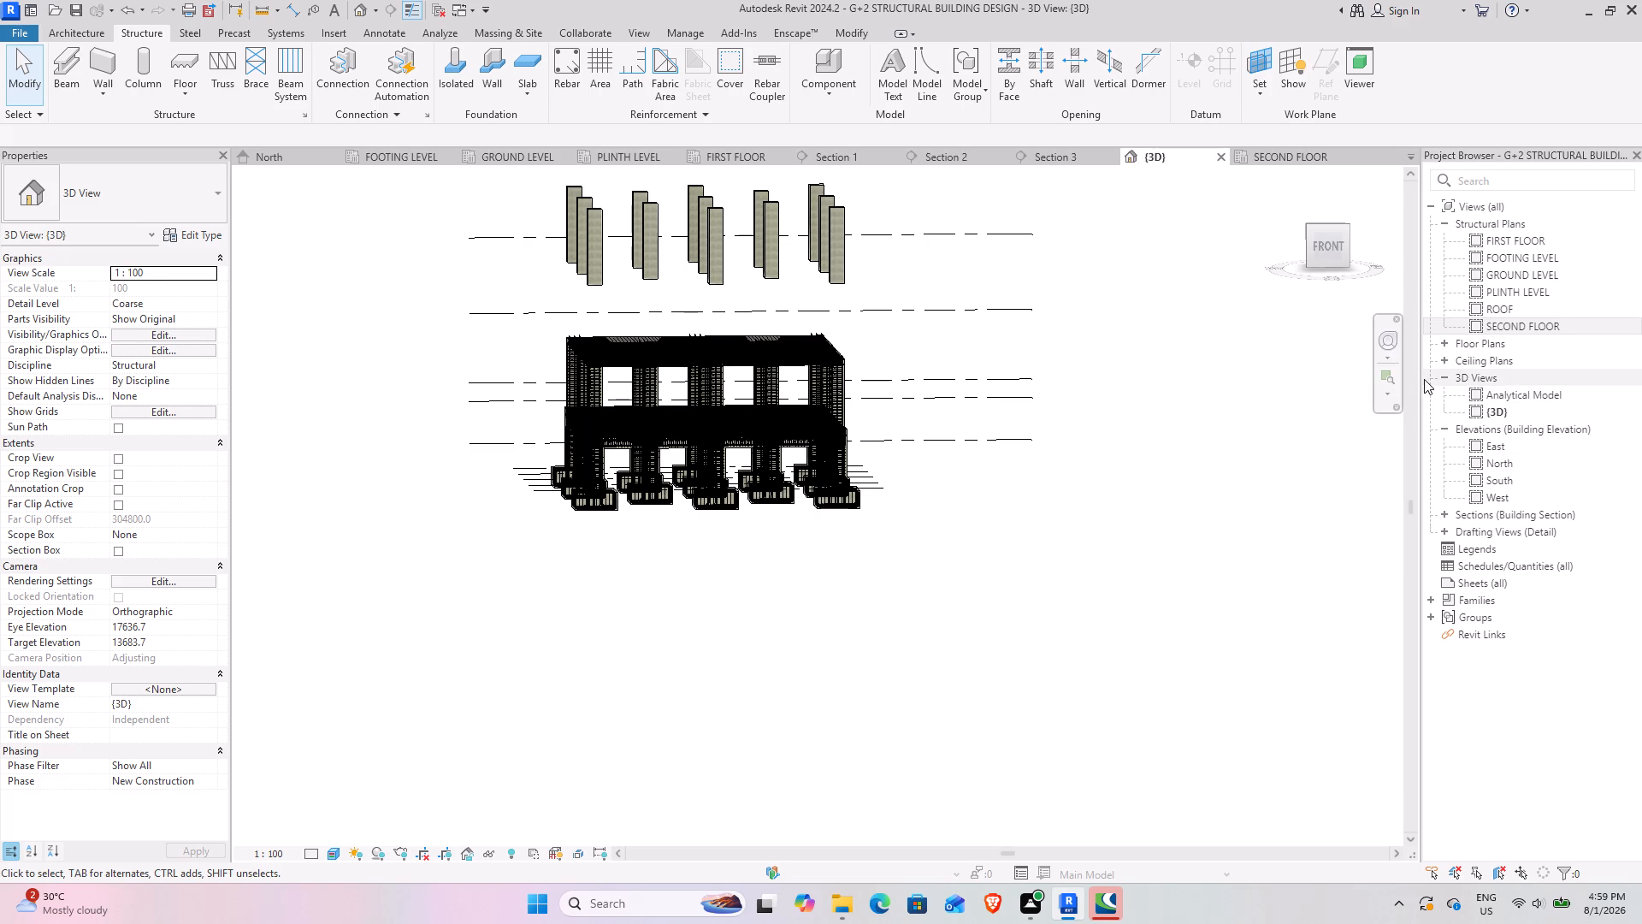
{"action": "left_click_drag", "start_coordinate": [1420, 379], "coordinate": [1465, 376]}
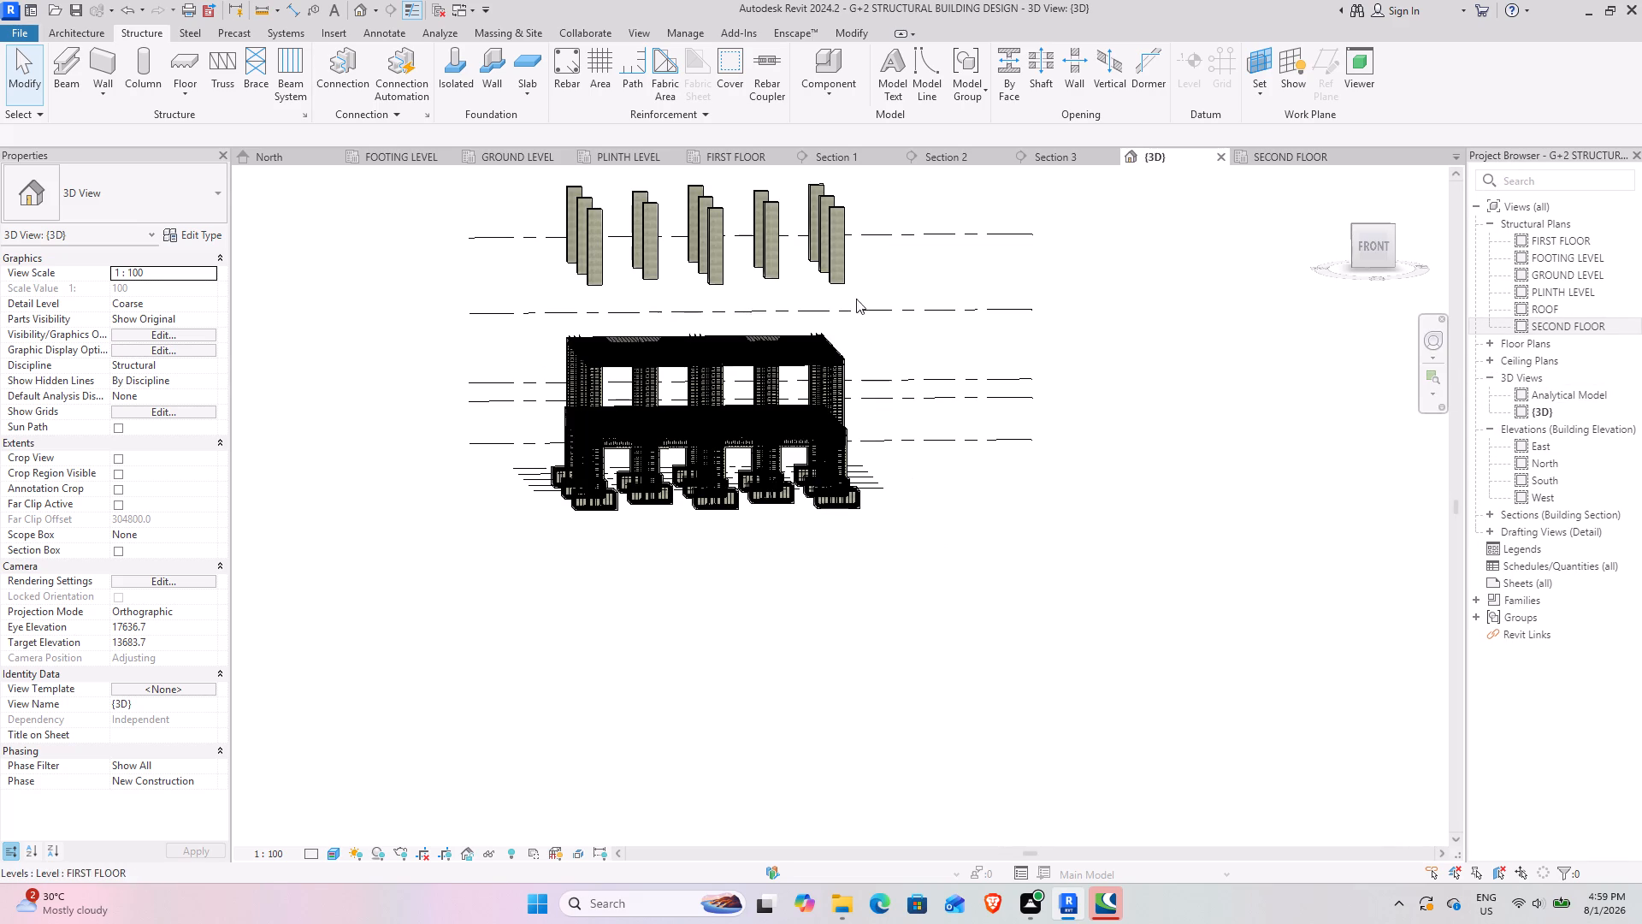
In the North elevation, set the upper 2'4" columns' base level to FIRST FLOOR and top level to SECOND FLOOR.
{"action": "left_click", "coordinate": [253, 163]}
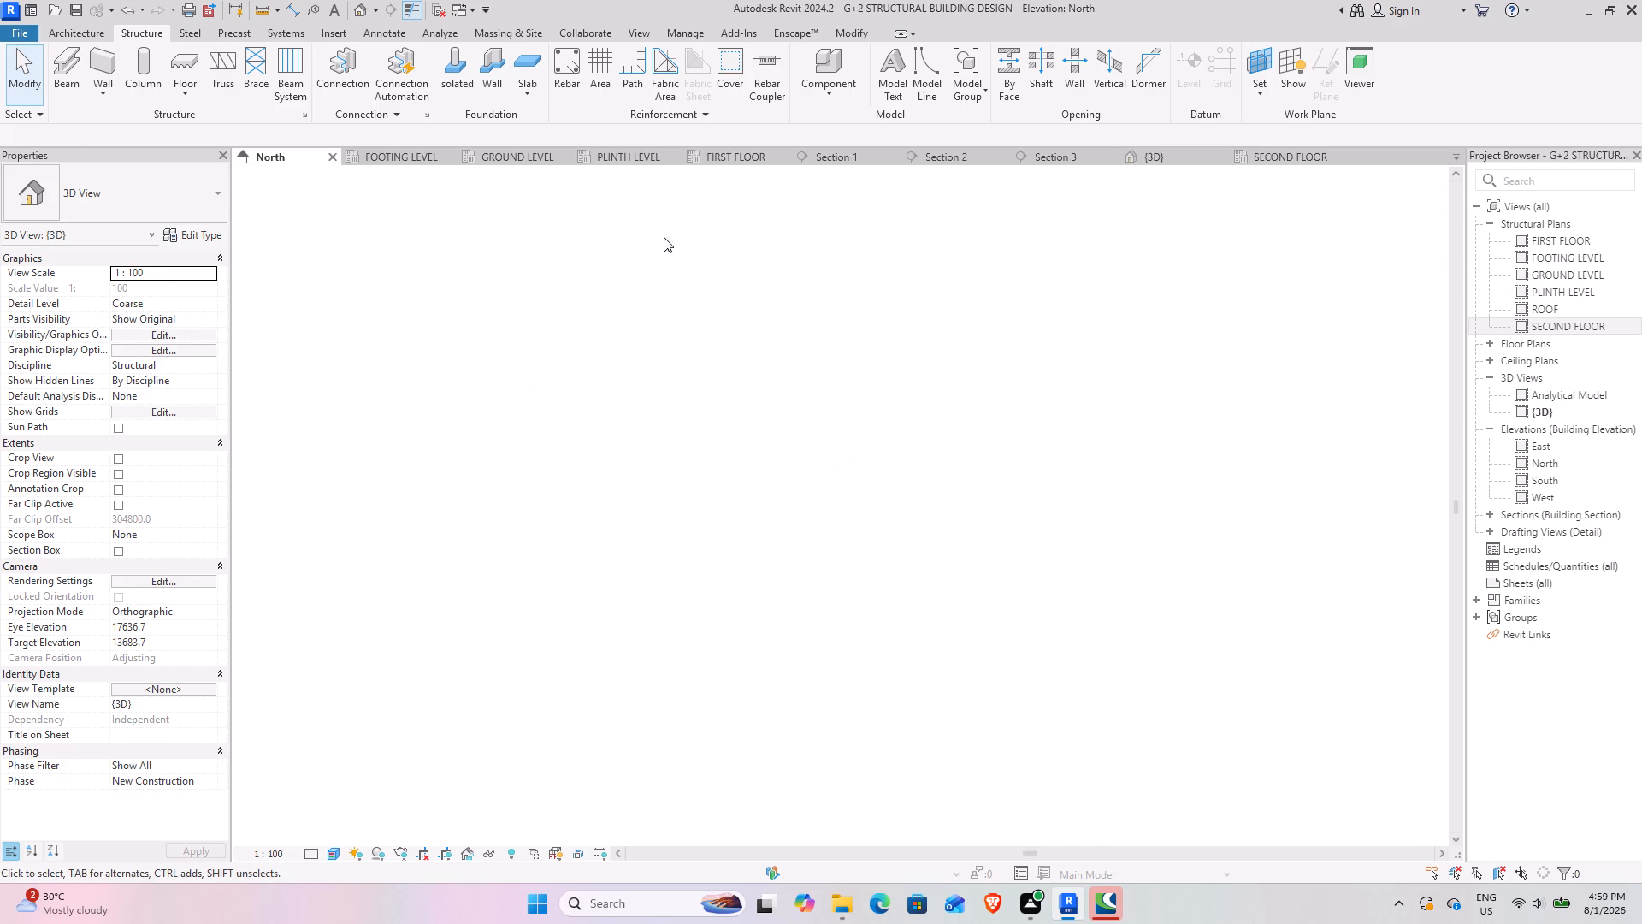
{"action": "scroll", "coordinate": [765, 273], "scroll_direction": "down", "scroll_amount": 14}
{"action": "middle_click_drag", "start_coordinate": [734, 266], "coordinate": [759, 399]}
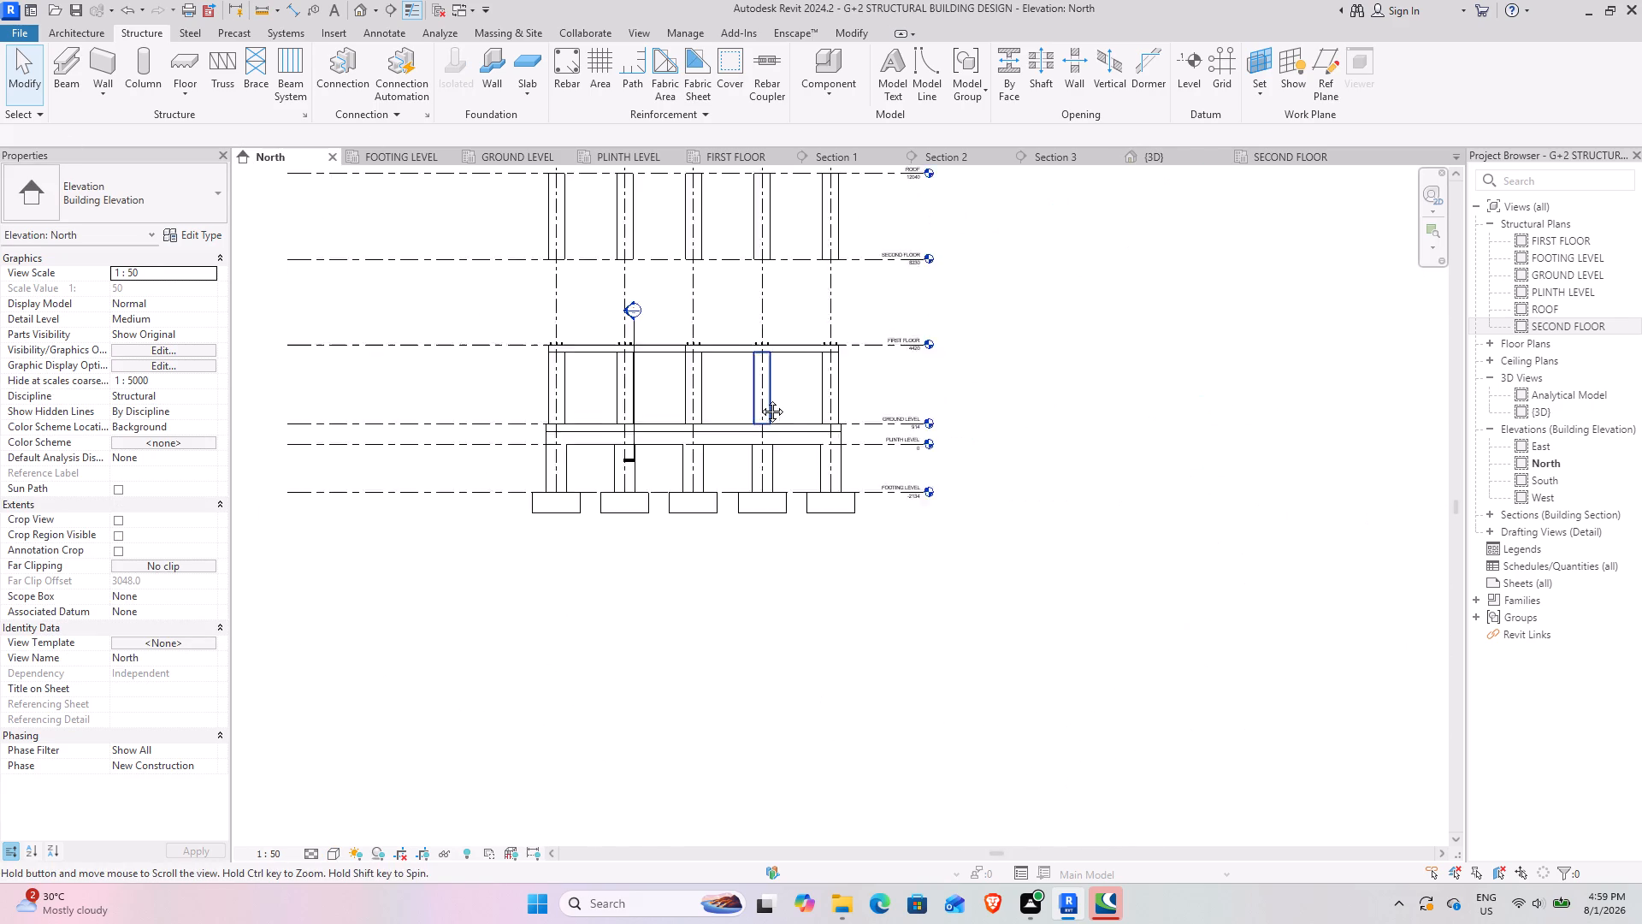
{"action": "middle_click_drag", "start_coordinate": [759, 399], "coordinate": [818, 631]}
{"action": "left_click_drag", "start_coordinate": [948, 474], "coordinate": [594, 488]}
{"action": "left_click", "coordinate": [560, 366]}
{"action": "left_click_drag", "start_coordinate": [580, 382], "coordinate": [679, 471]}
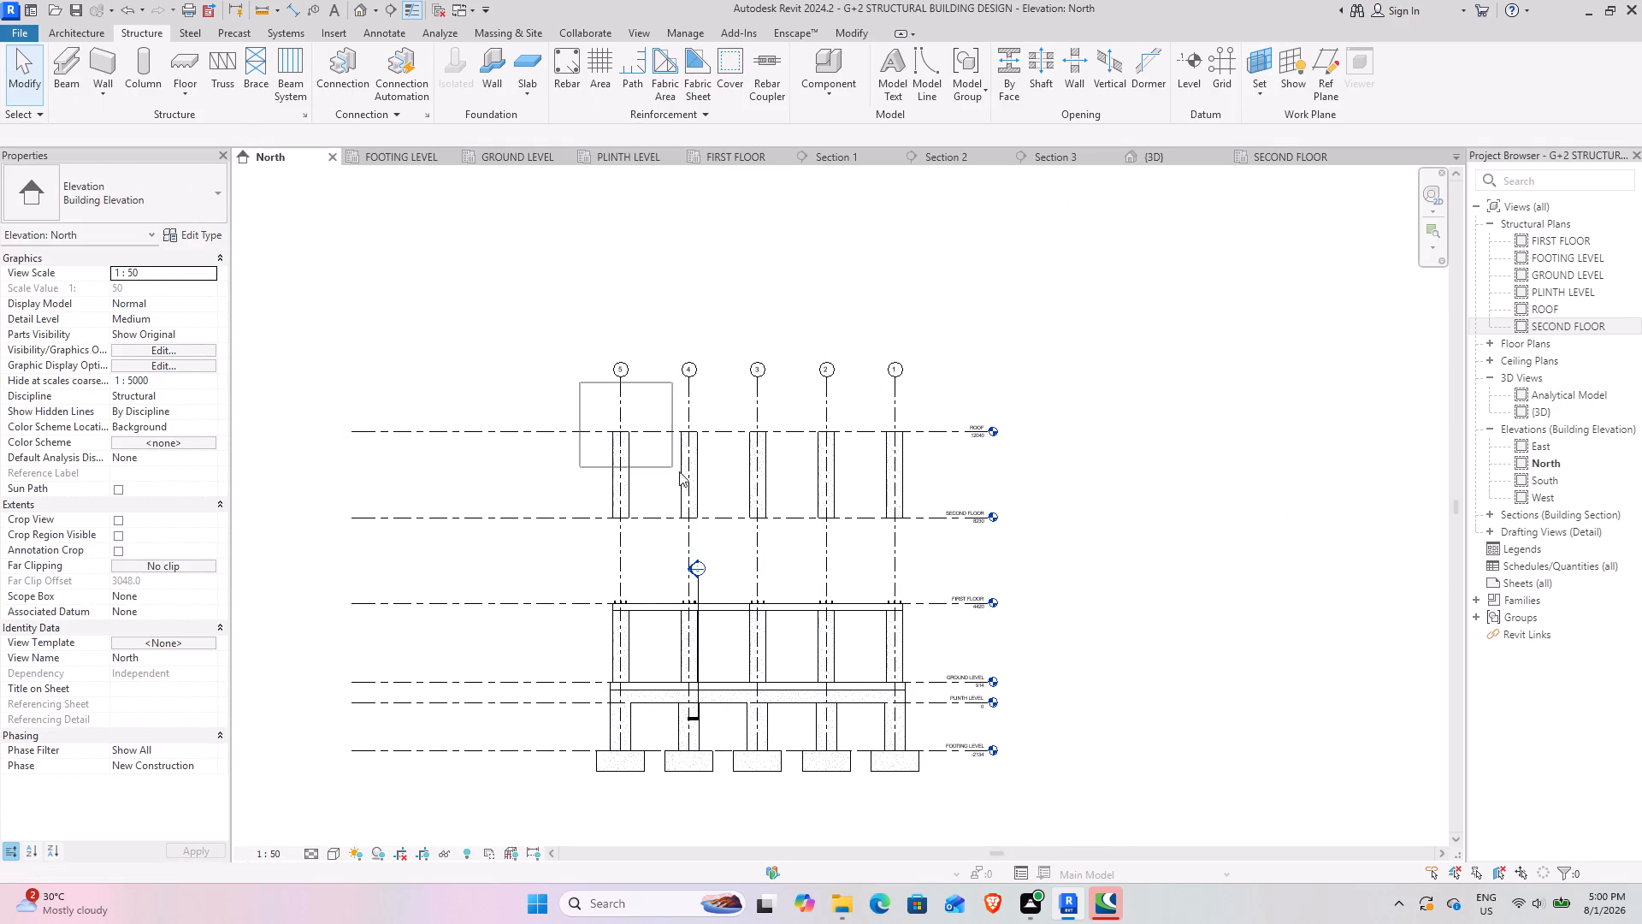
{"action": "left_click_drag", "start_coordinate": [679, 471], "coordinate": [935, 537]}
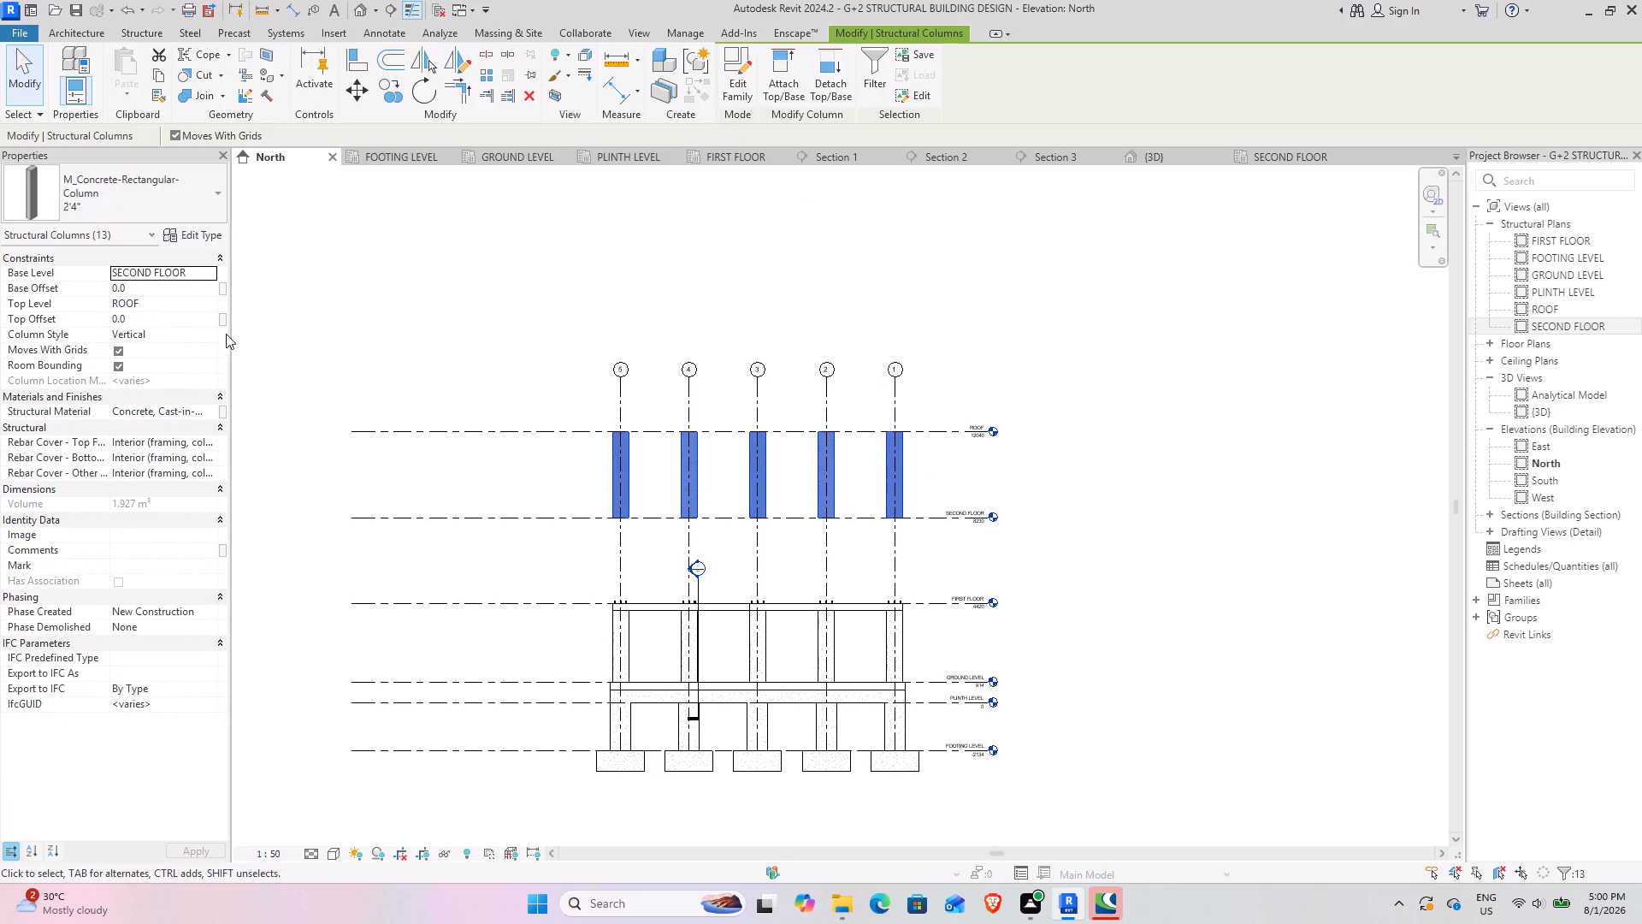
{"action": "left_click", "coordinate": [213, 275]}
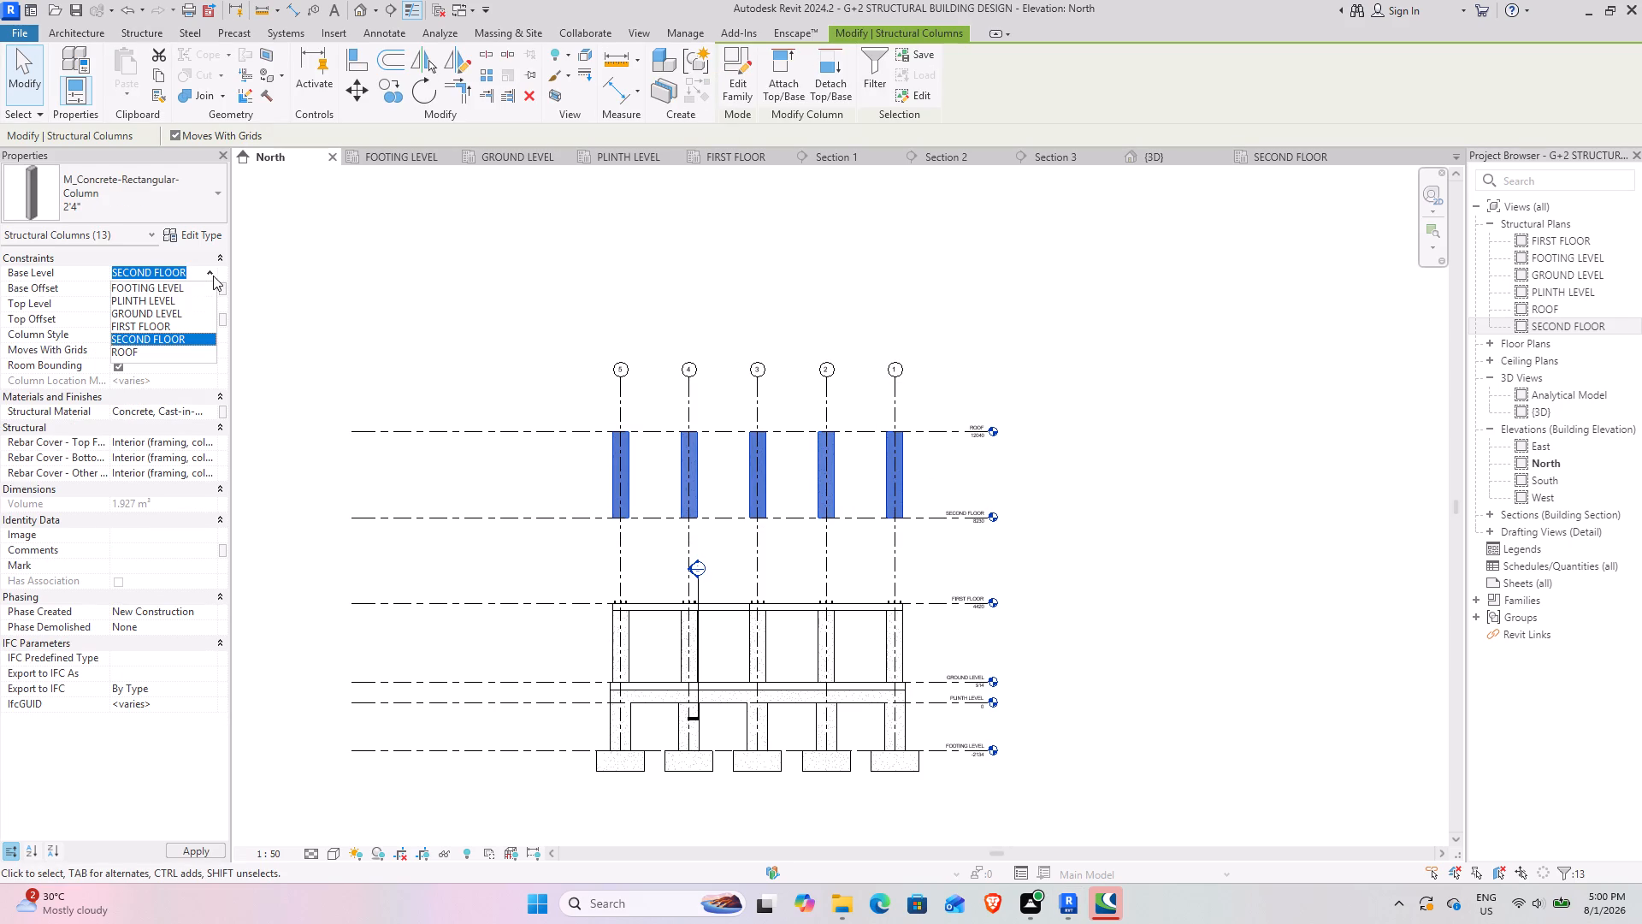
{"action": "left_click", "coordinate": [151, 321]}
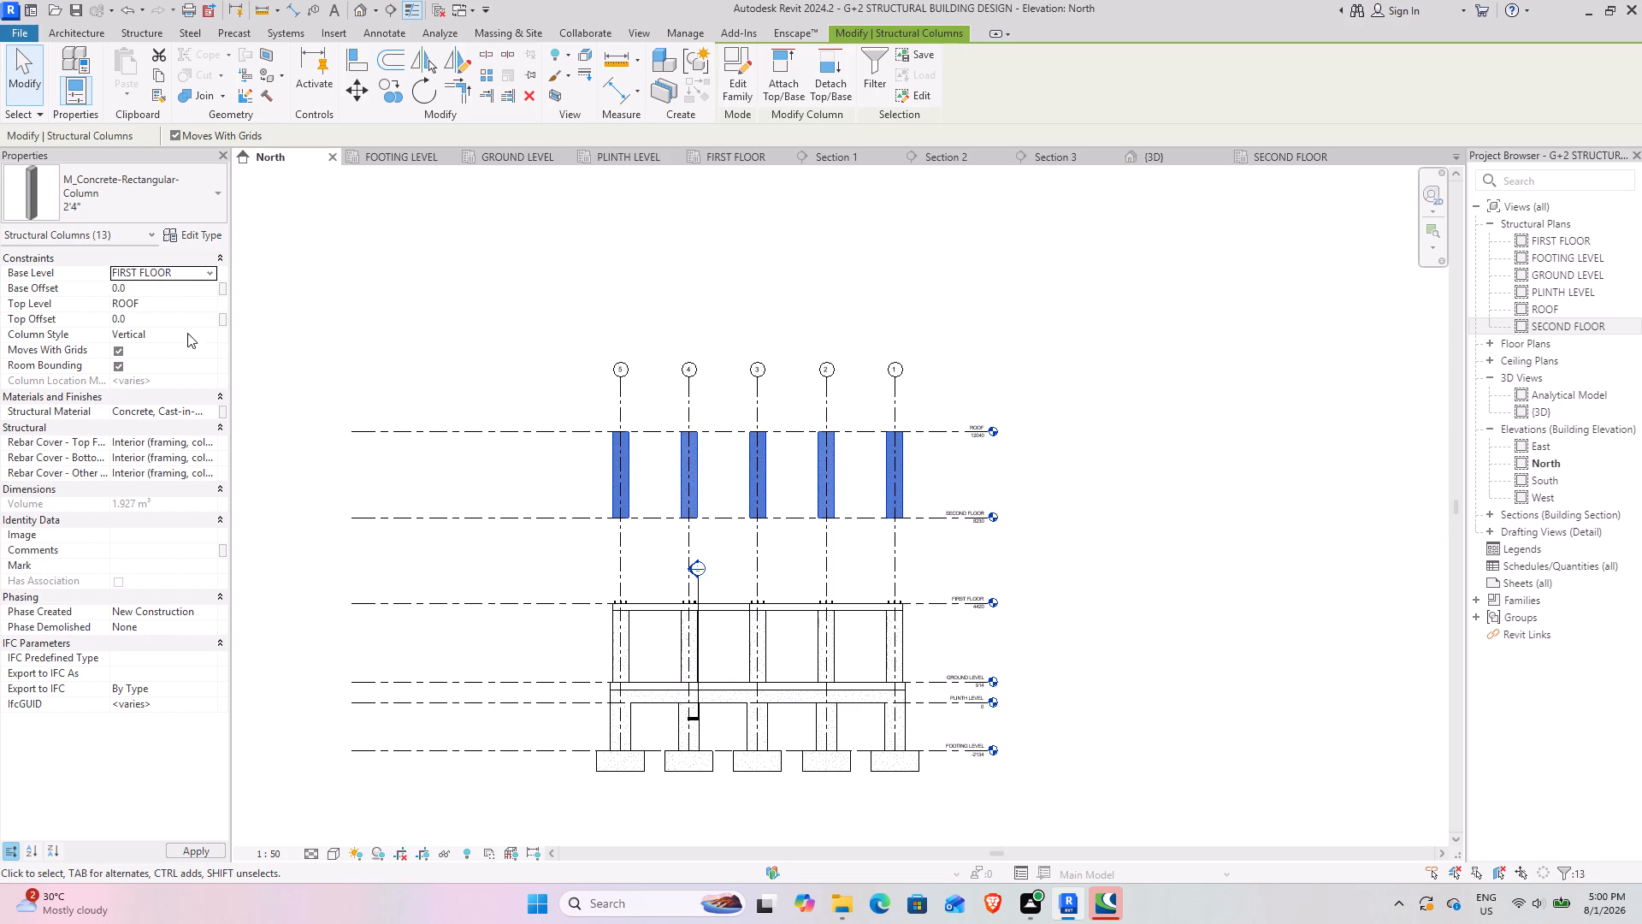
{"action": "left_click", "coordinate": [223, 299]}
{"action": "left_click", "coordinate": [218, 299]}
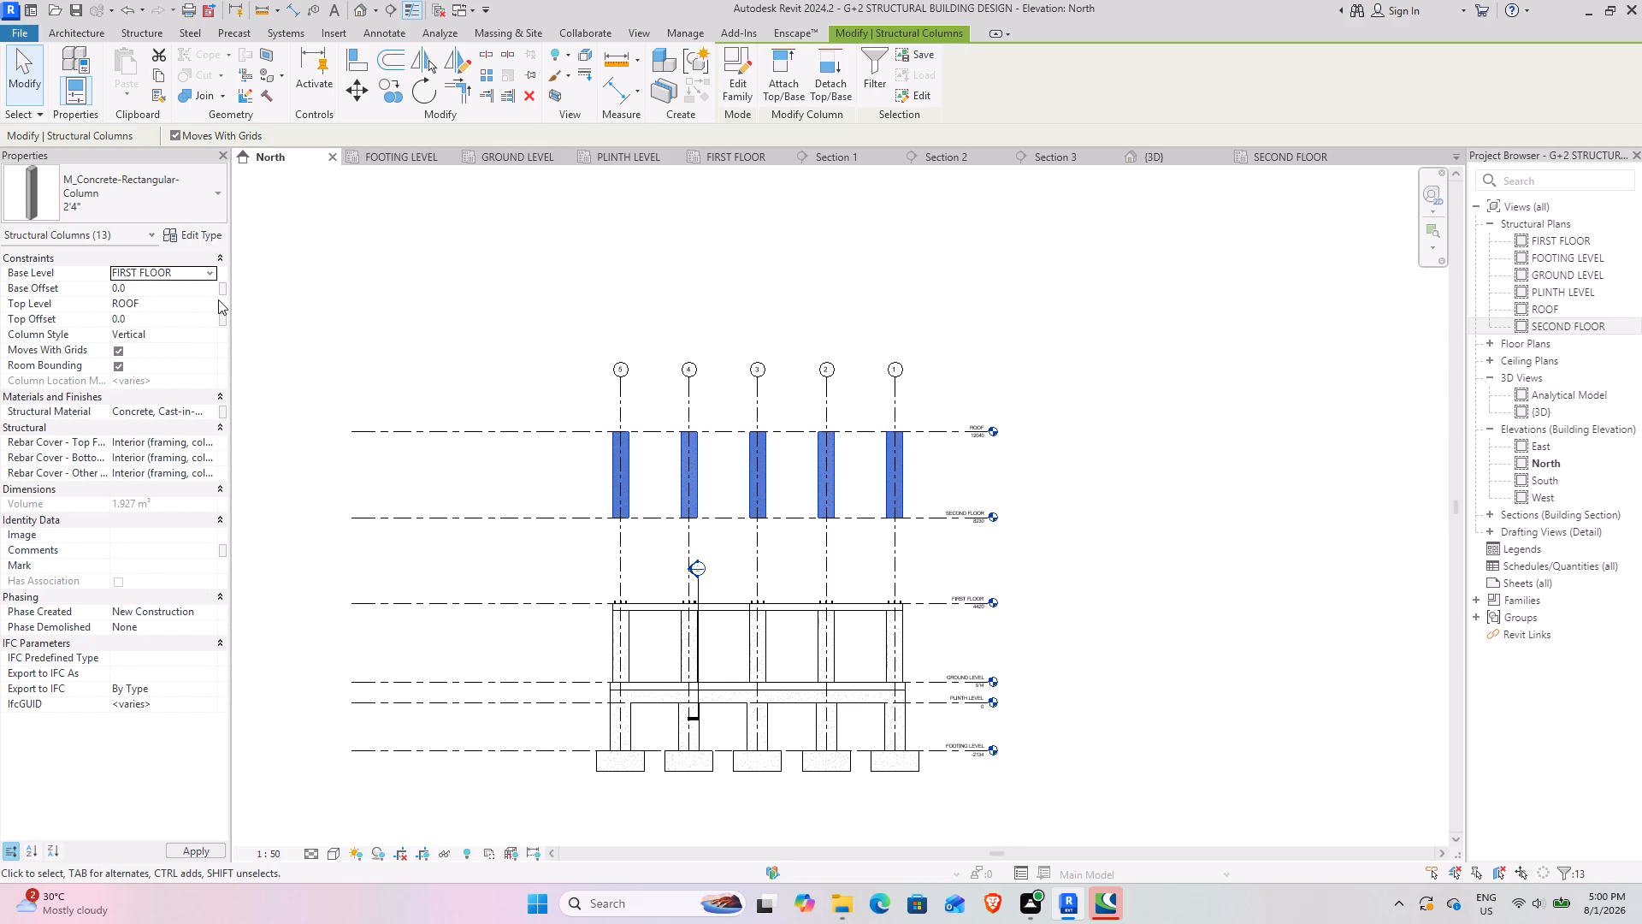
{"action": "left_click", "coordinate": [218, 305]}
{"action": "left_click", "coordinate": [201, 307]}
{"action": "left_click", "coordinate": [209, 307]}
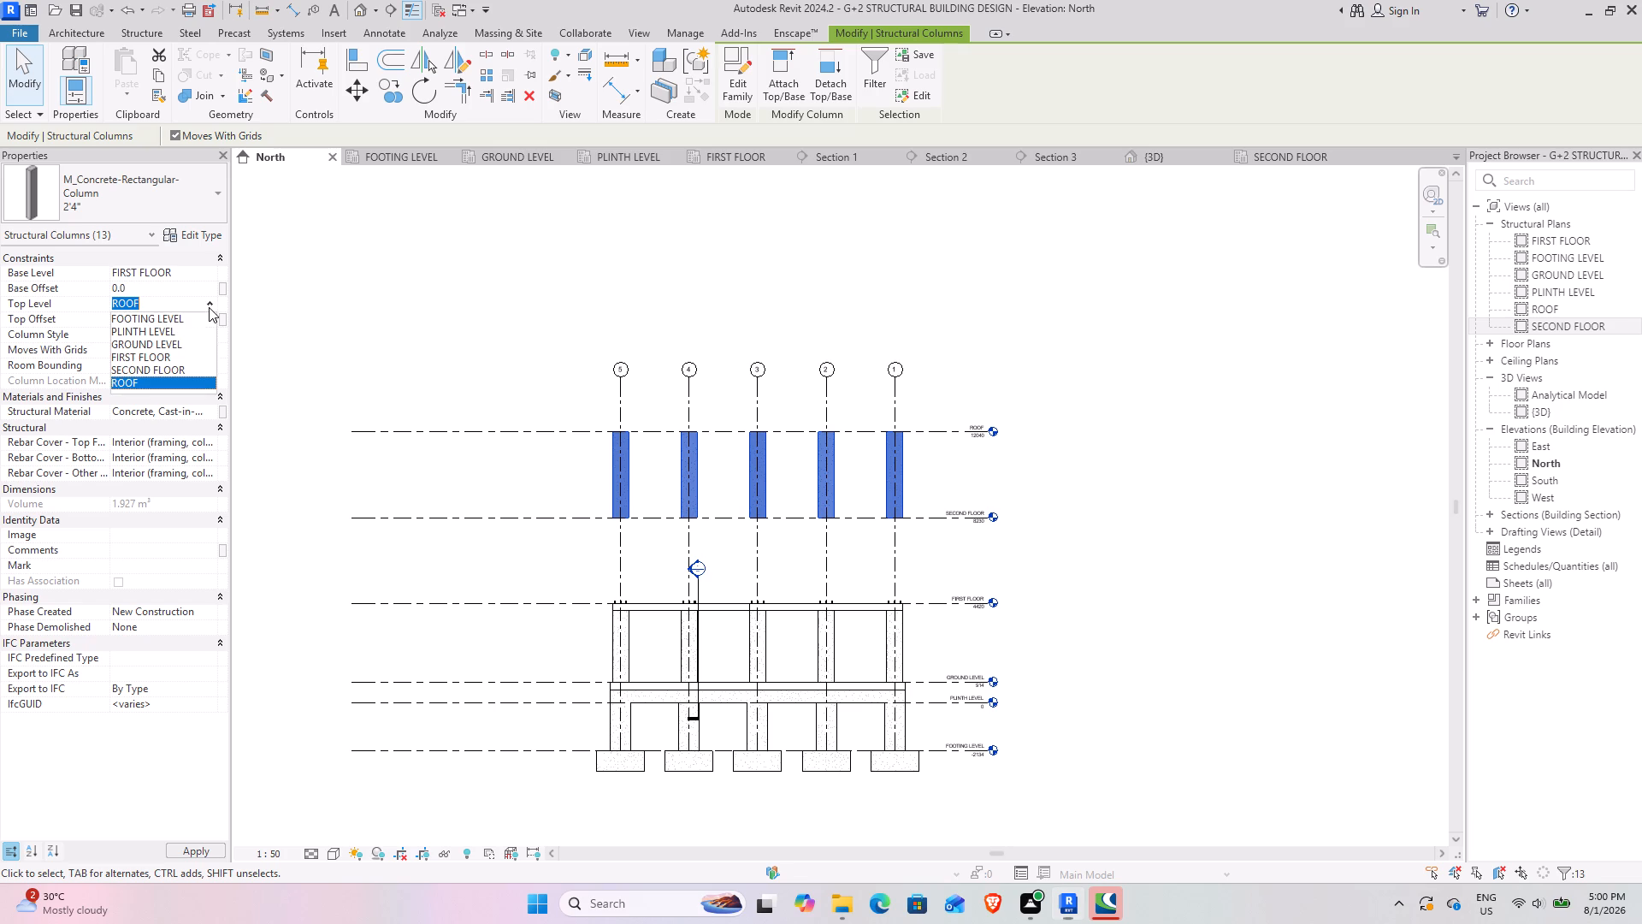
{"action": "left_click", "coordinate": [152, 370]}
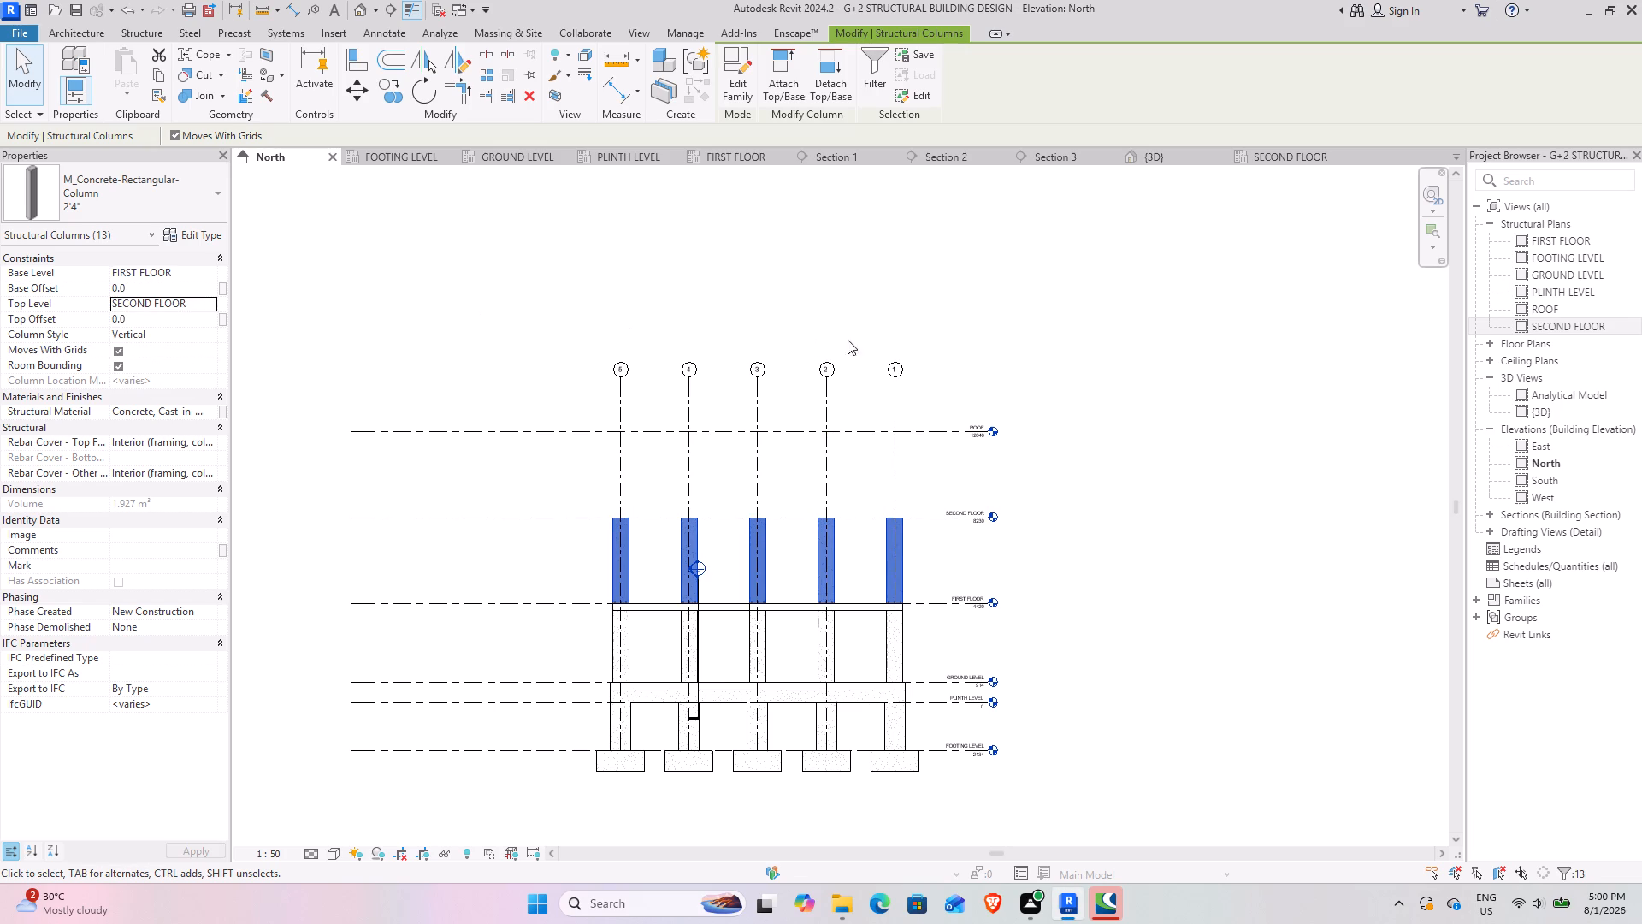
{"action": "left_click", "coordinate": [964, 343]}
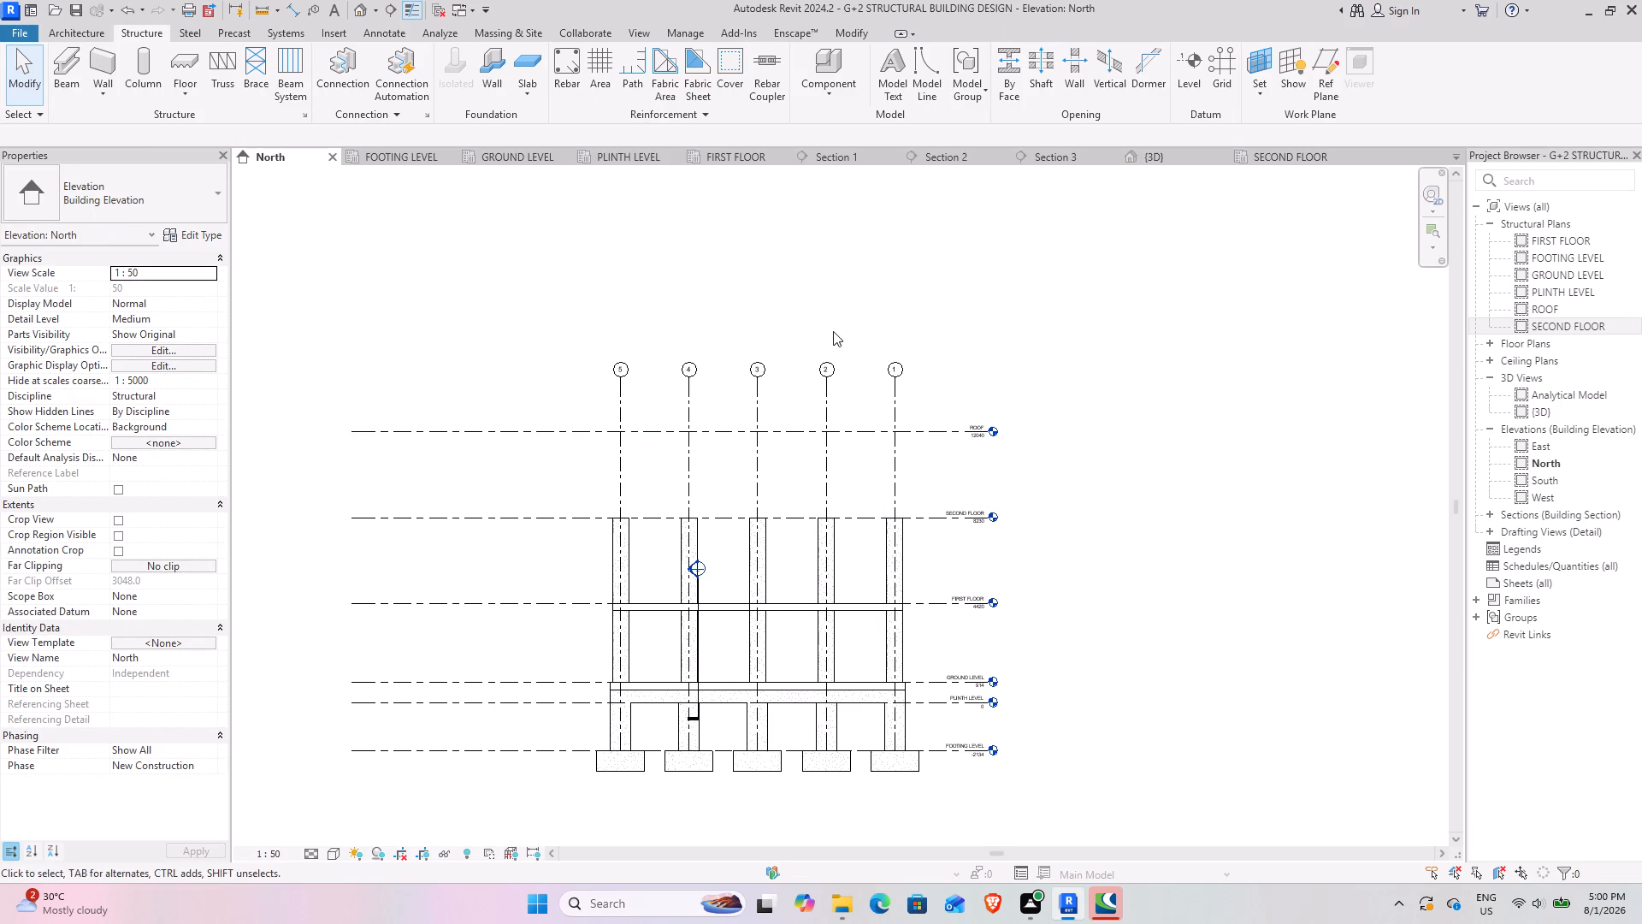
Delete all the columns between FIRST FLOOR and SECOND FLOOR, filtering the selection to structural columns only.
{"action": "scroll", "coordinate": [930, 671], "scroll_direction": "up", "scroll_amount": 2}
{"action": "middle_click_drag", "start_coordinate": [733, 683], "coordinate": [775, 459]}
{"action": "scroll", "coordinate": [926, 534], "scroll_direction": "up", "scroll_amount": 3}
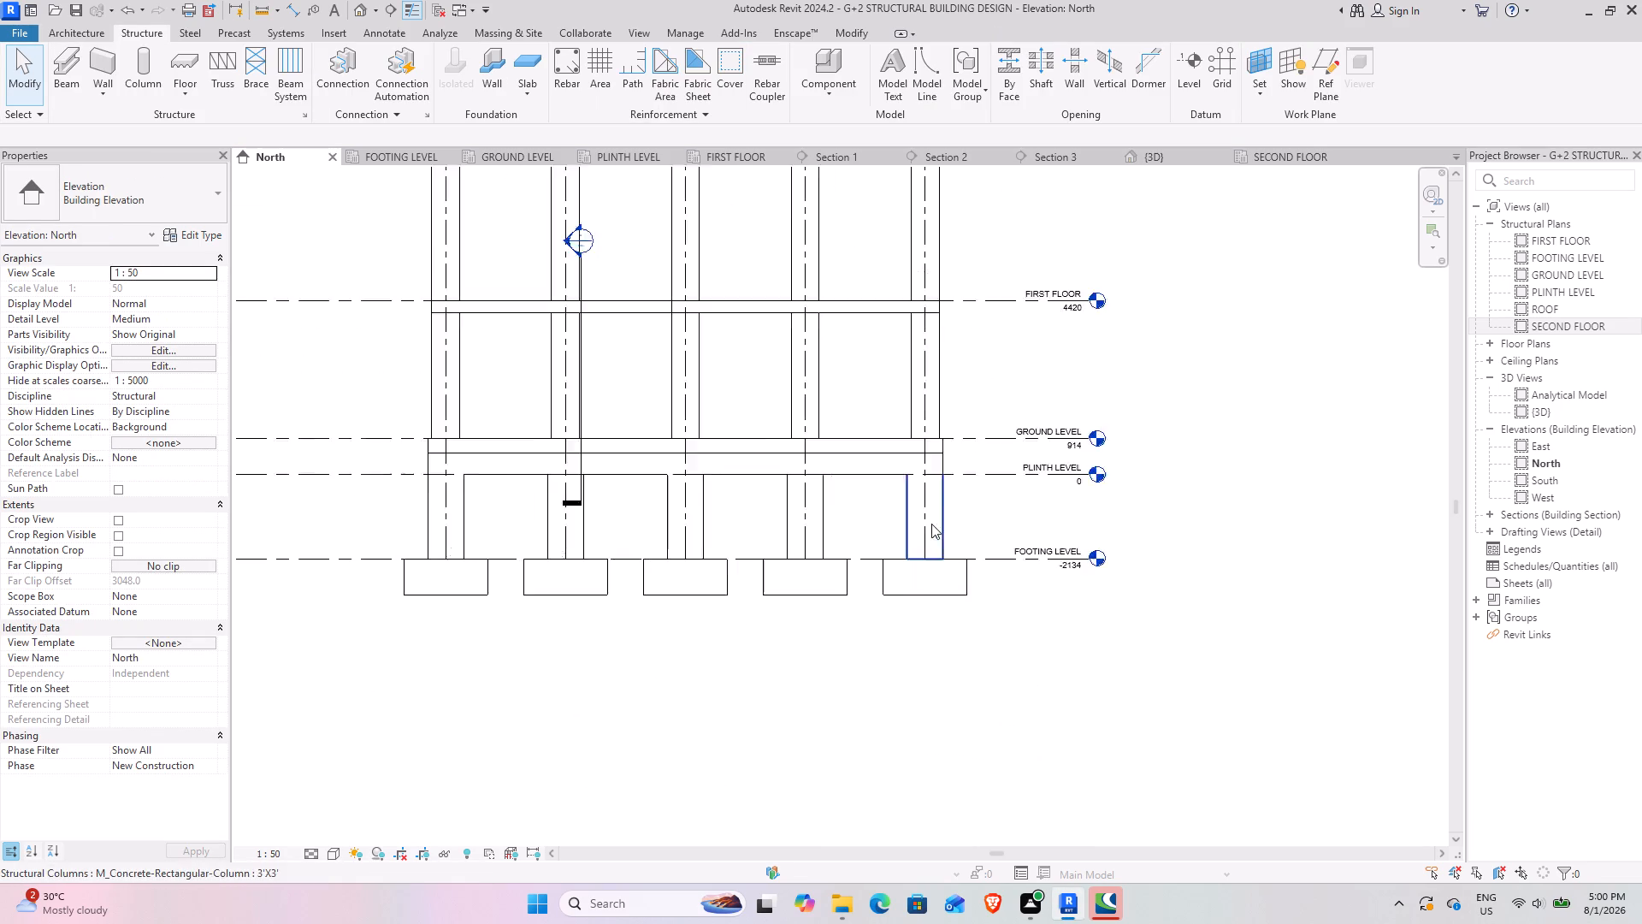
{"action": "middle_click_drag", "start_coordinate": [942, 631], "coordinate": [861, 879]}
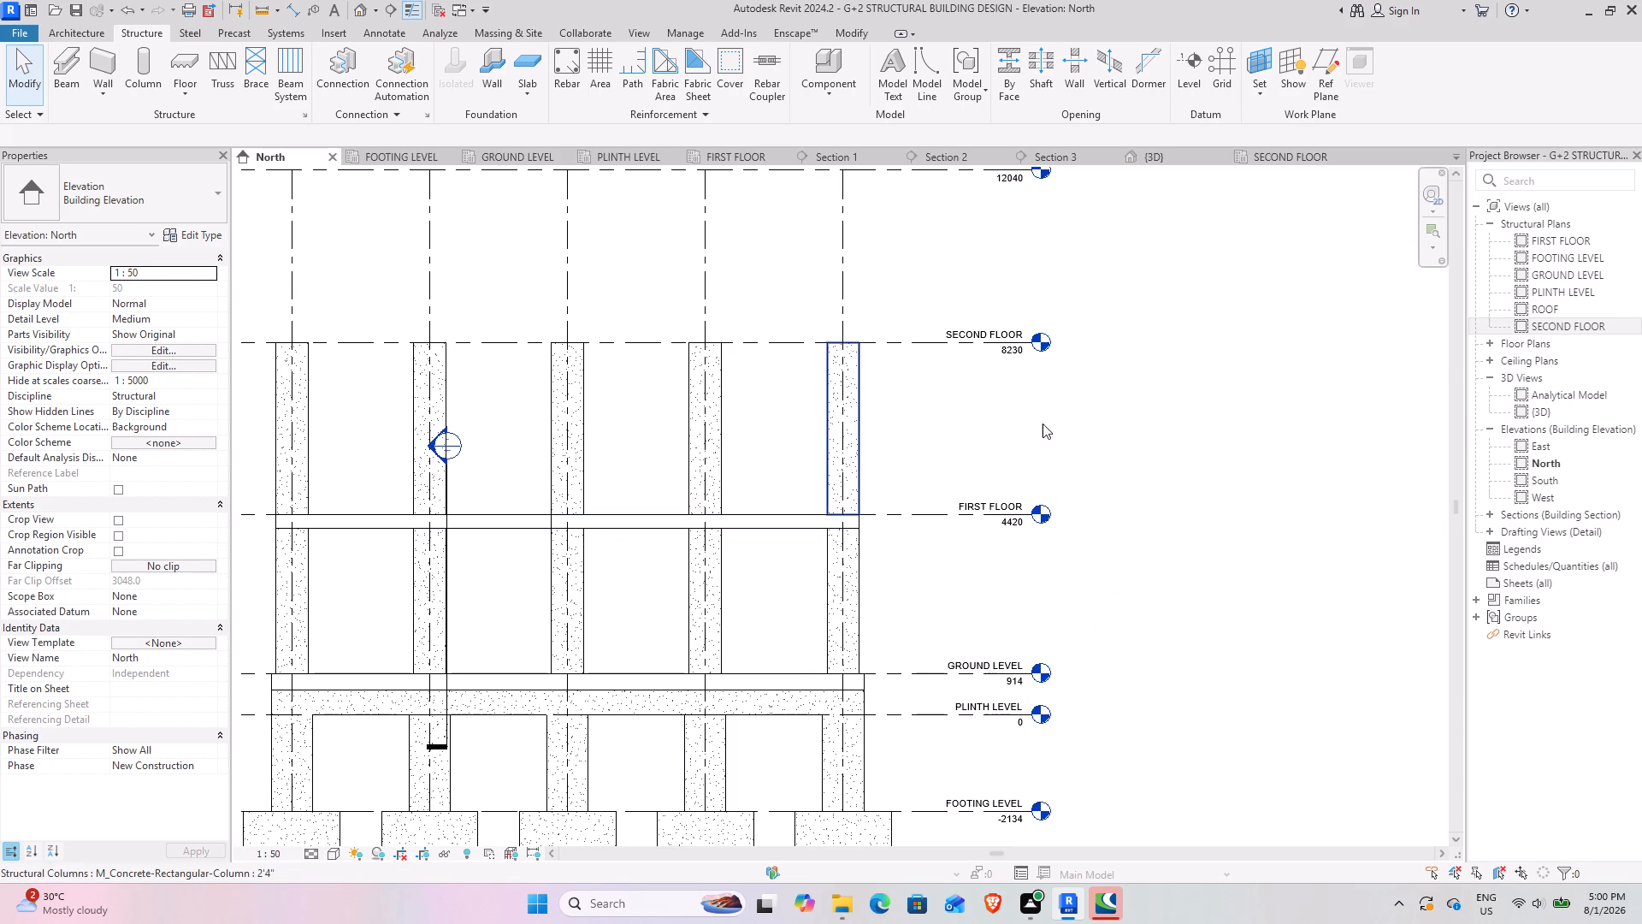
{"action": "scroll", "coordinate": [845, 429], "scroll_direction": "down", "scroll_amount": 3}
{"action": "left_click_drag", "start_coordinate": [416, 322], "coordinate": [662, 454]}
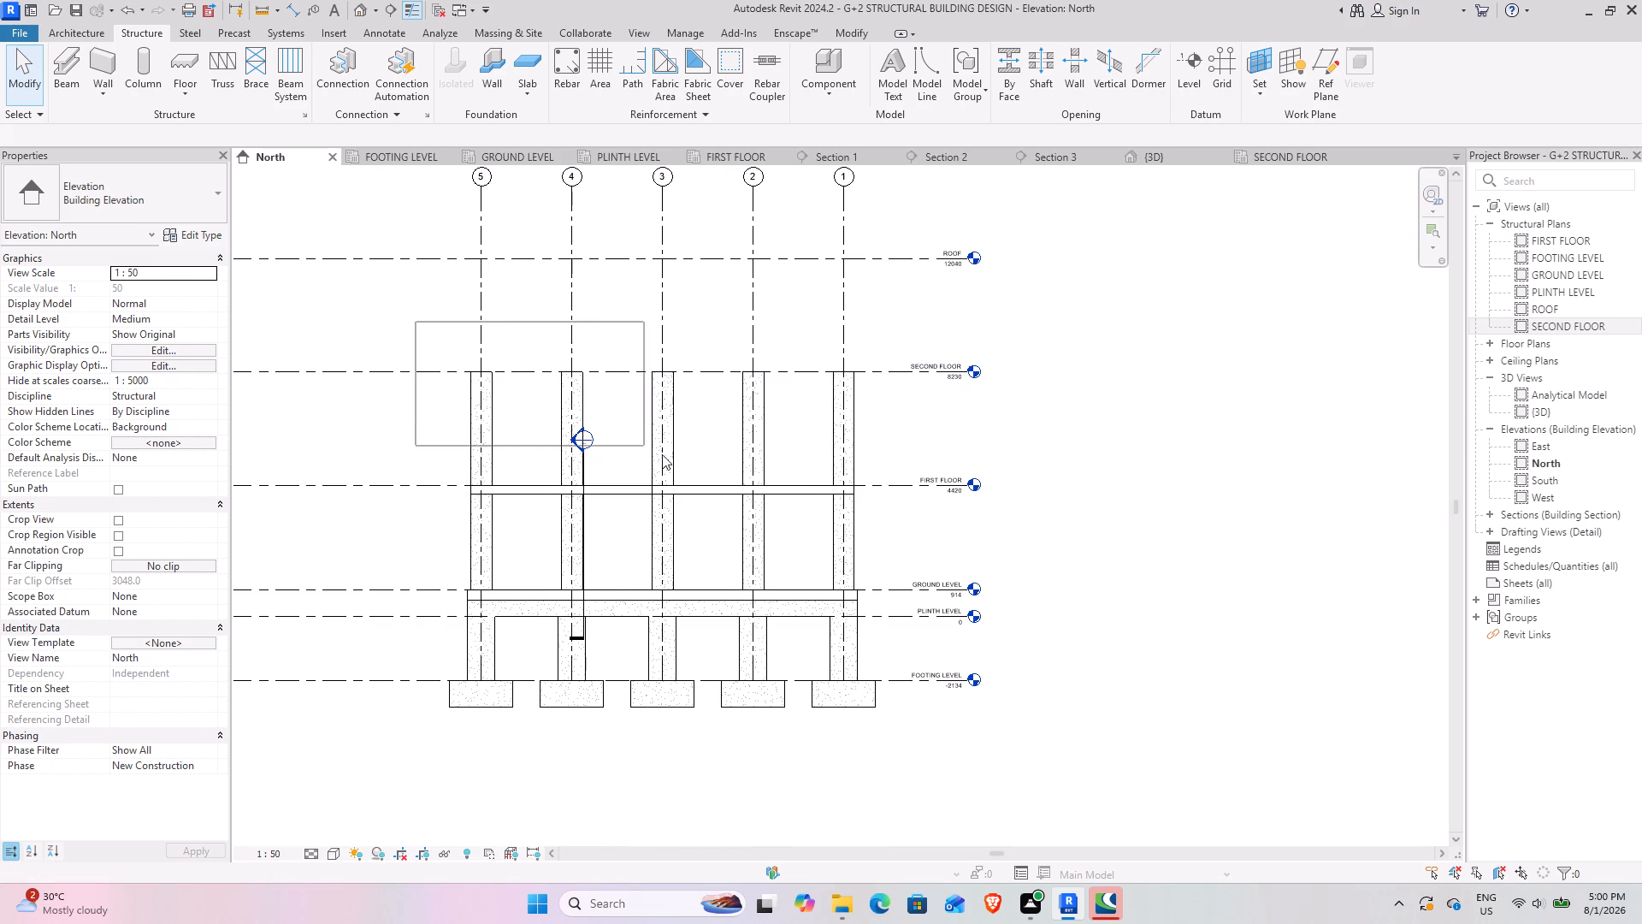
{"action": "left_click_drag", "start_coordinate": [662, 454], "coordinate": [921, 442]}
{"action": "left_click_drag", "start_coordinate": [994, 447], "coordinate": [527, 442]}
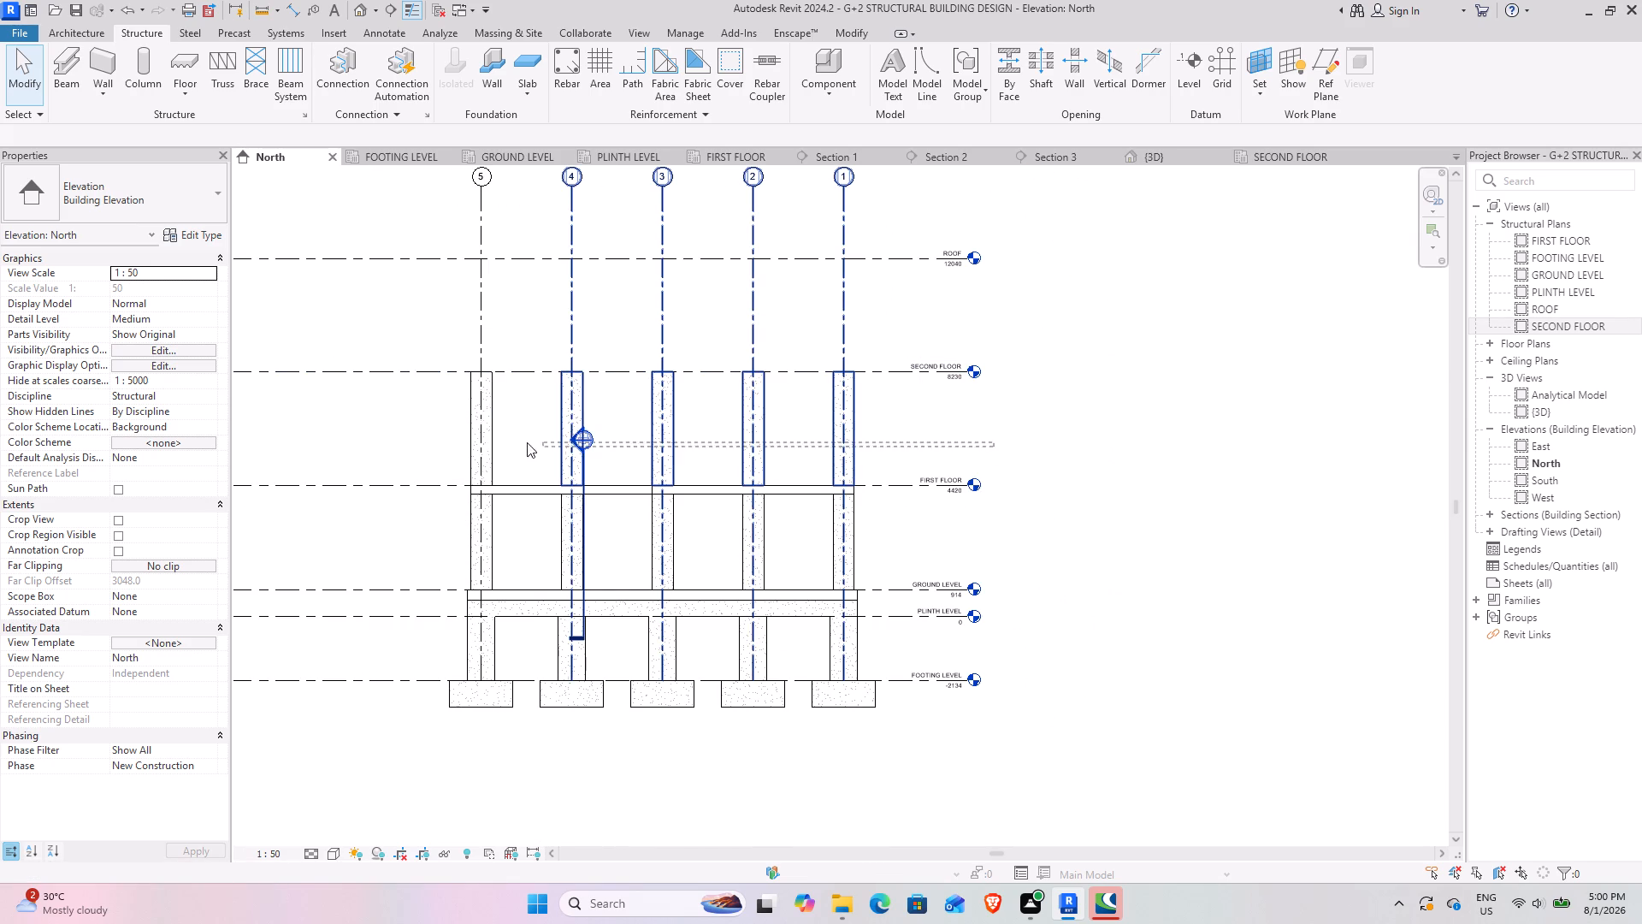
{"action": "left_click_drag", "start_coordinate": [527, 442], "coordinate": [413, 425]}
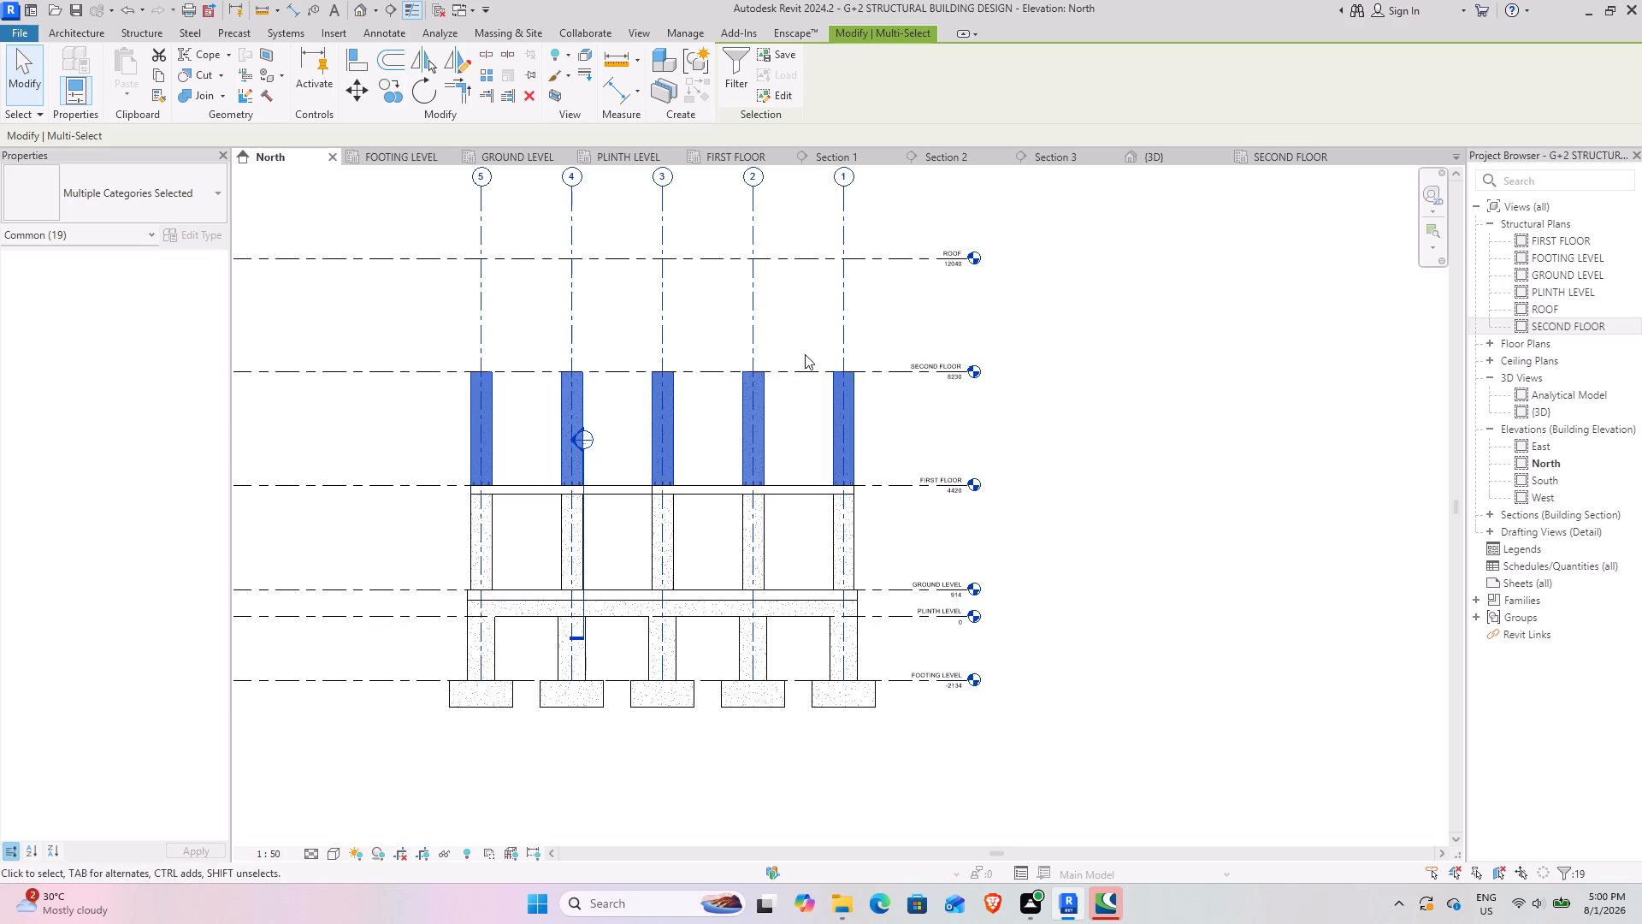
{"action": "scroll", "coordinate": [809, 350], "scroll_direction": "down", "scroll_amount": 4}
{"action": "middle_click_drag", "start_coordinate": [881, 376], "coordinate": [983, 425]}
{"action": "left_click", "coordinate": [747, 83]}
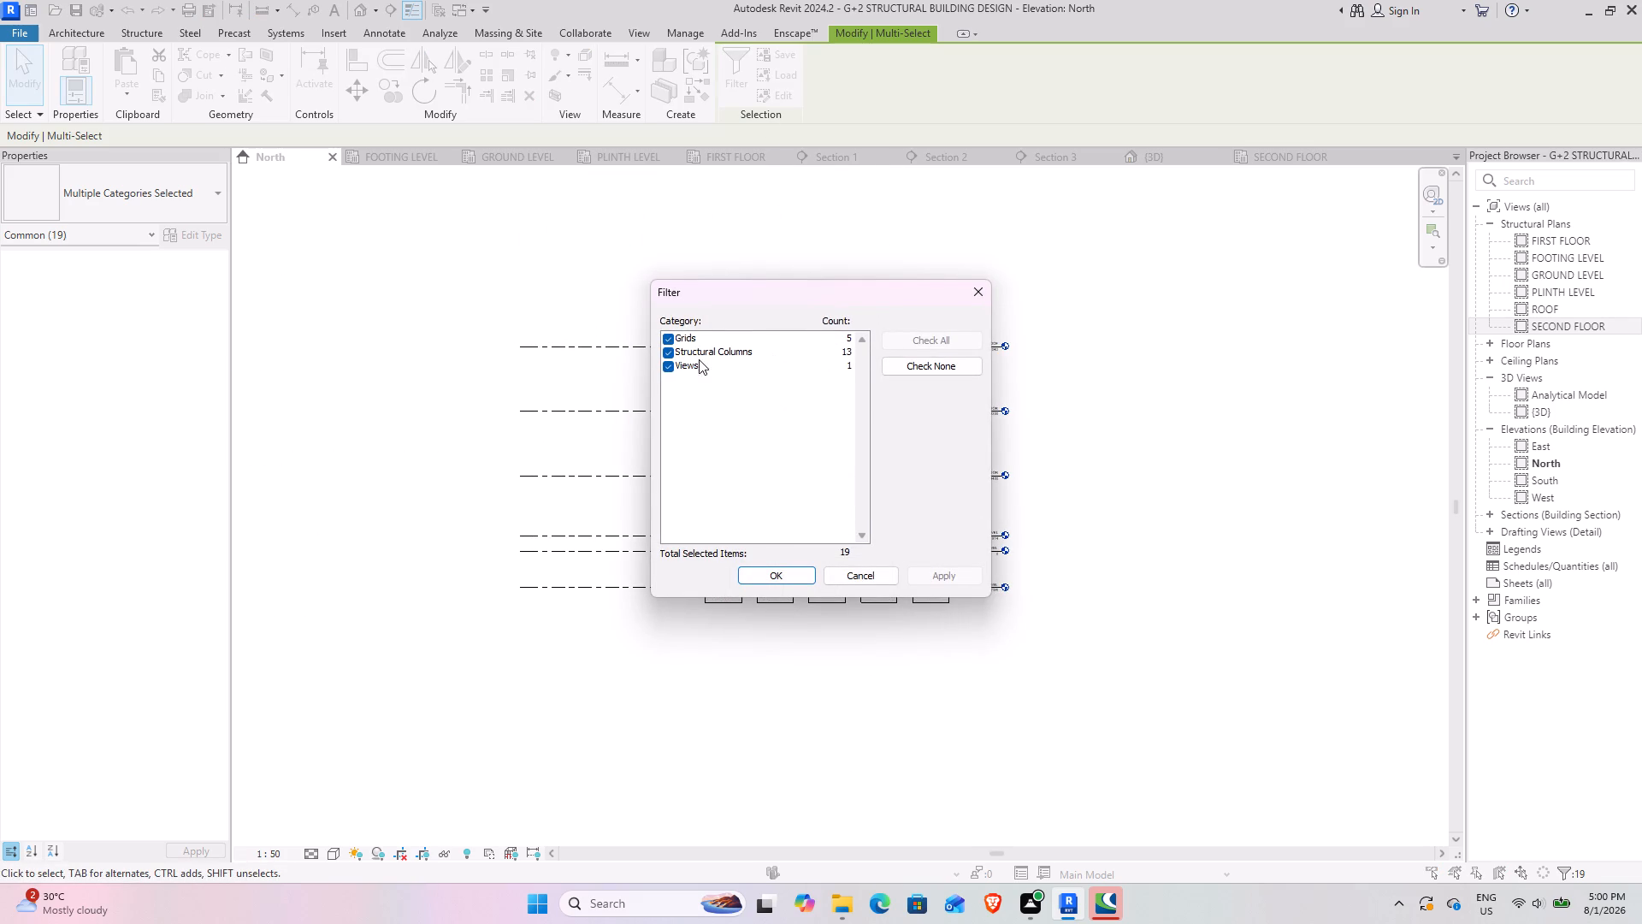
{"action": "left_click", "coordinate": [918, 368]}
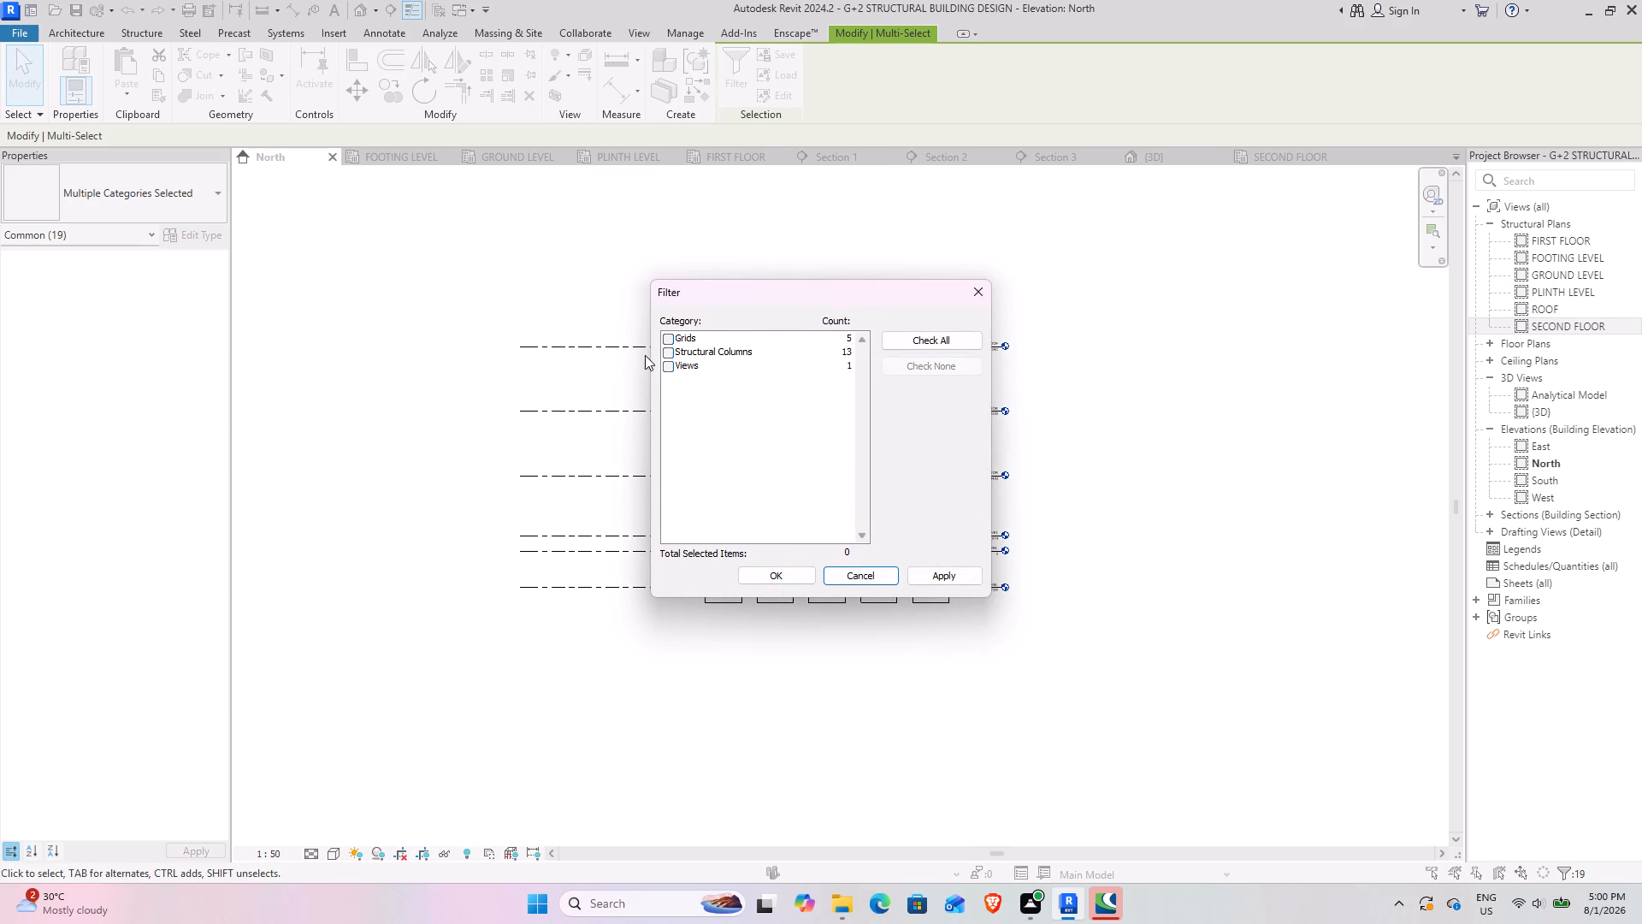
{"action": "left_click", "coordinate": [670, 349]}
{"action": "left_click", "coordinate": [783, 572]}
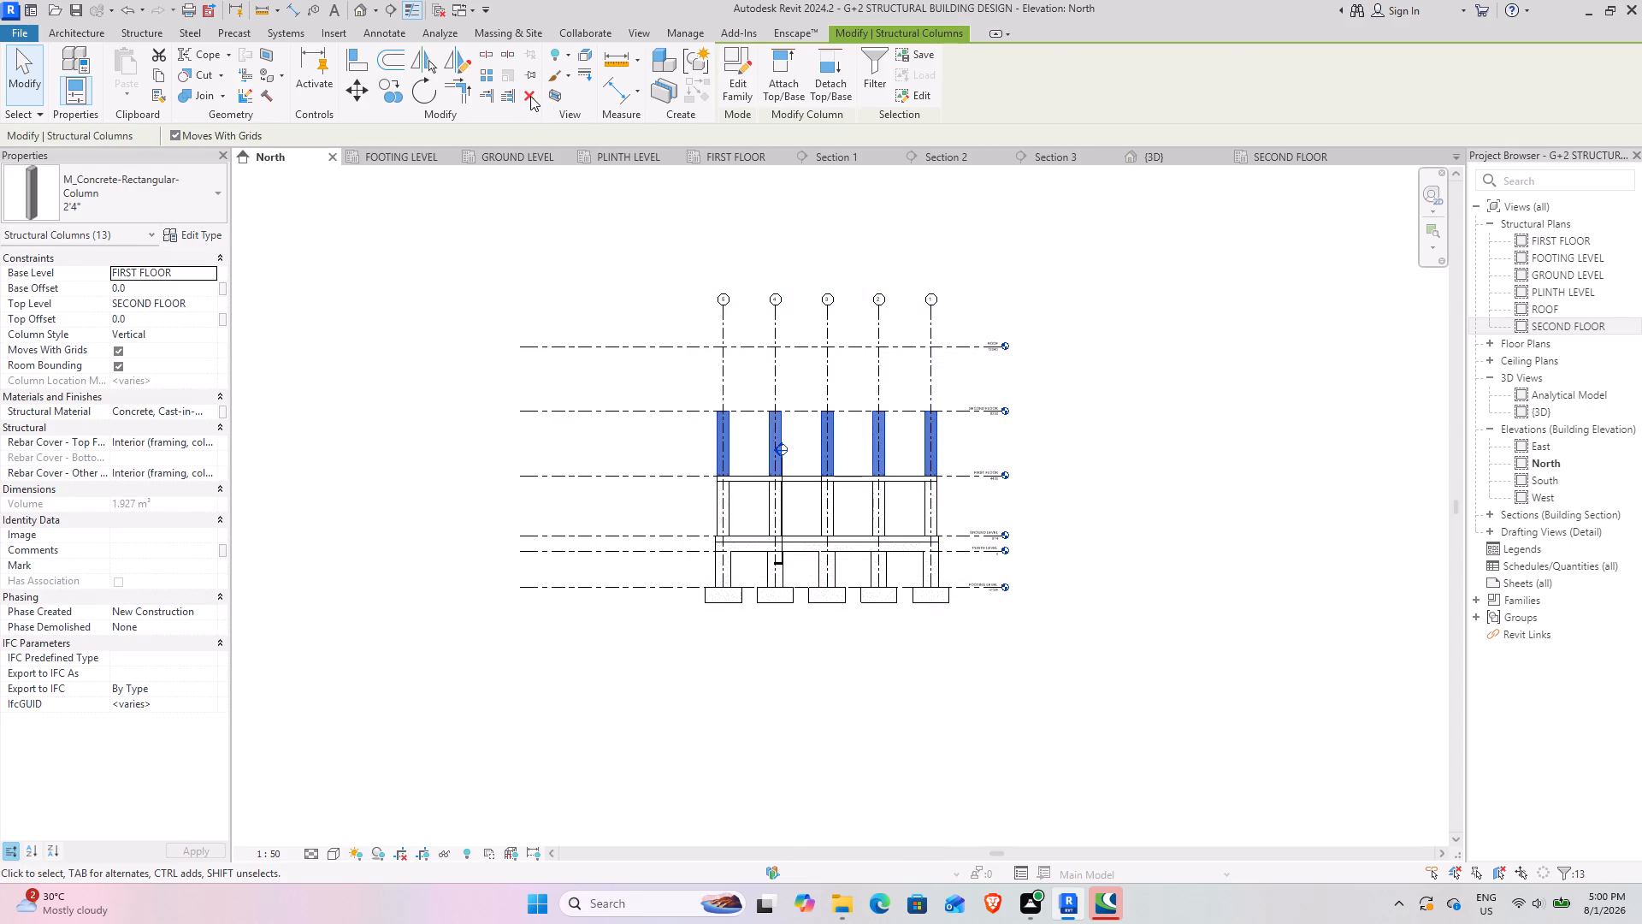
{"action": "left_click", "coordinate": [530, 96]}
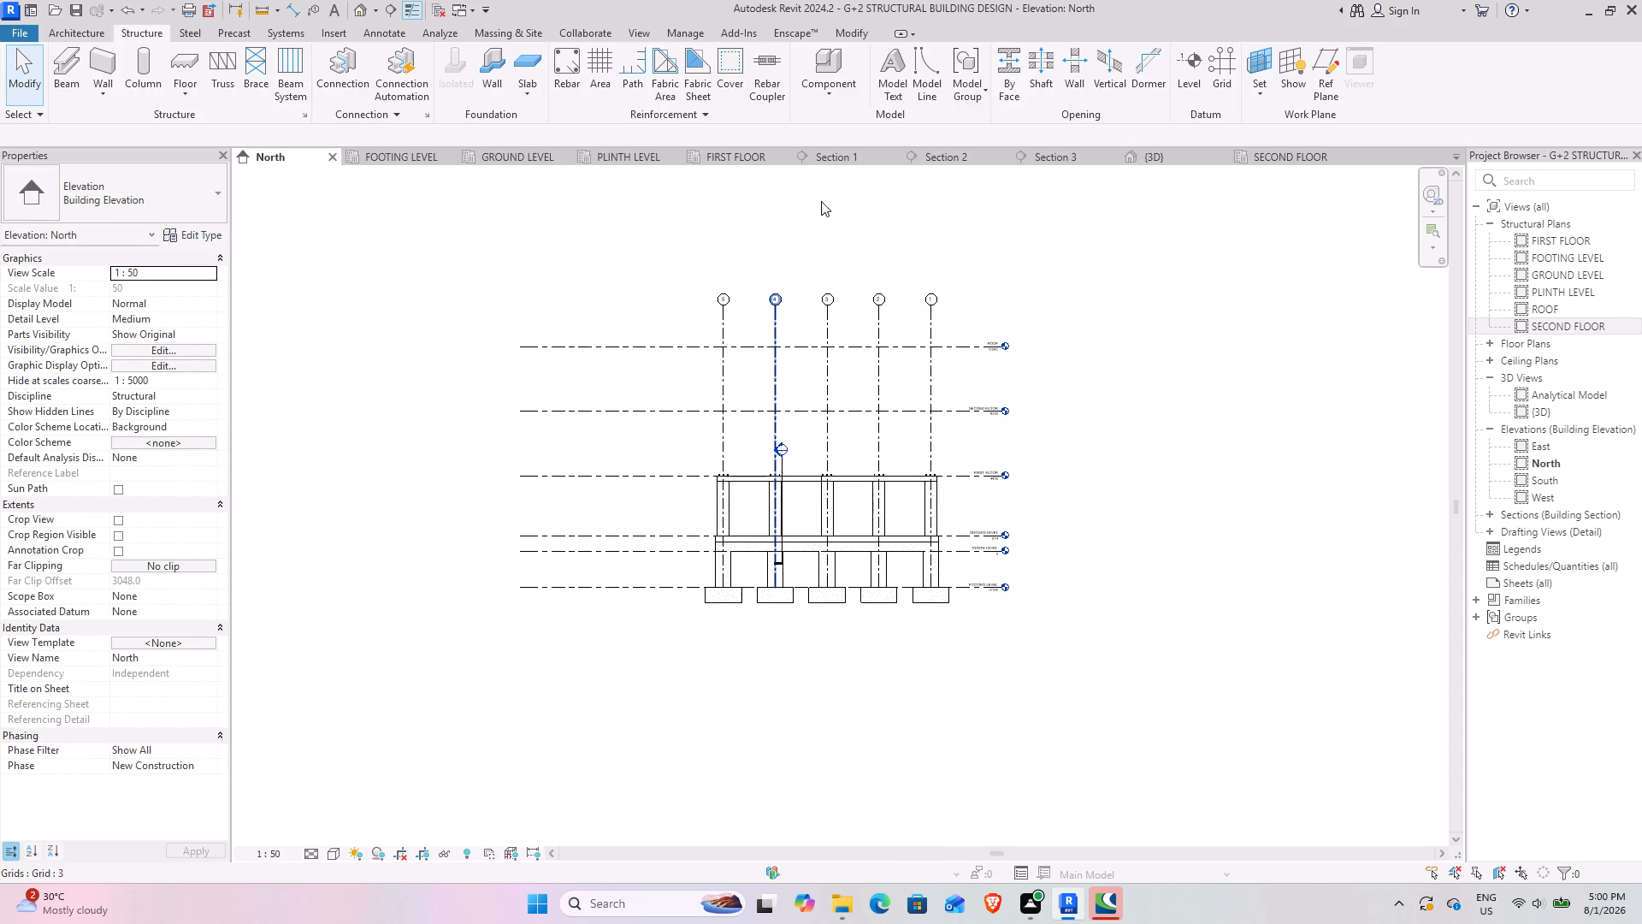
For placement in the SECOND FLOOR plan, duplicate the 2'4" concrete rectangular column type as 1'8".
{"action": "left_click", "coordinate": [1298, 155]}
{"action": "scroll", "coordinate": [702, 489], "scroll_direction": "down", "scroll_amount": 3}
{"action": "middle_click_drag", "start_coordinate": [621, 465], "coordinate": [663, 445]}
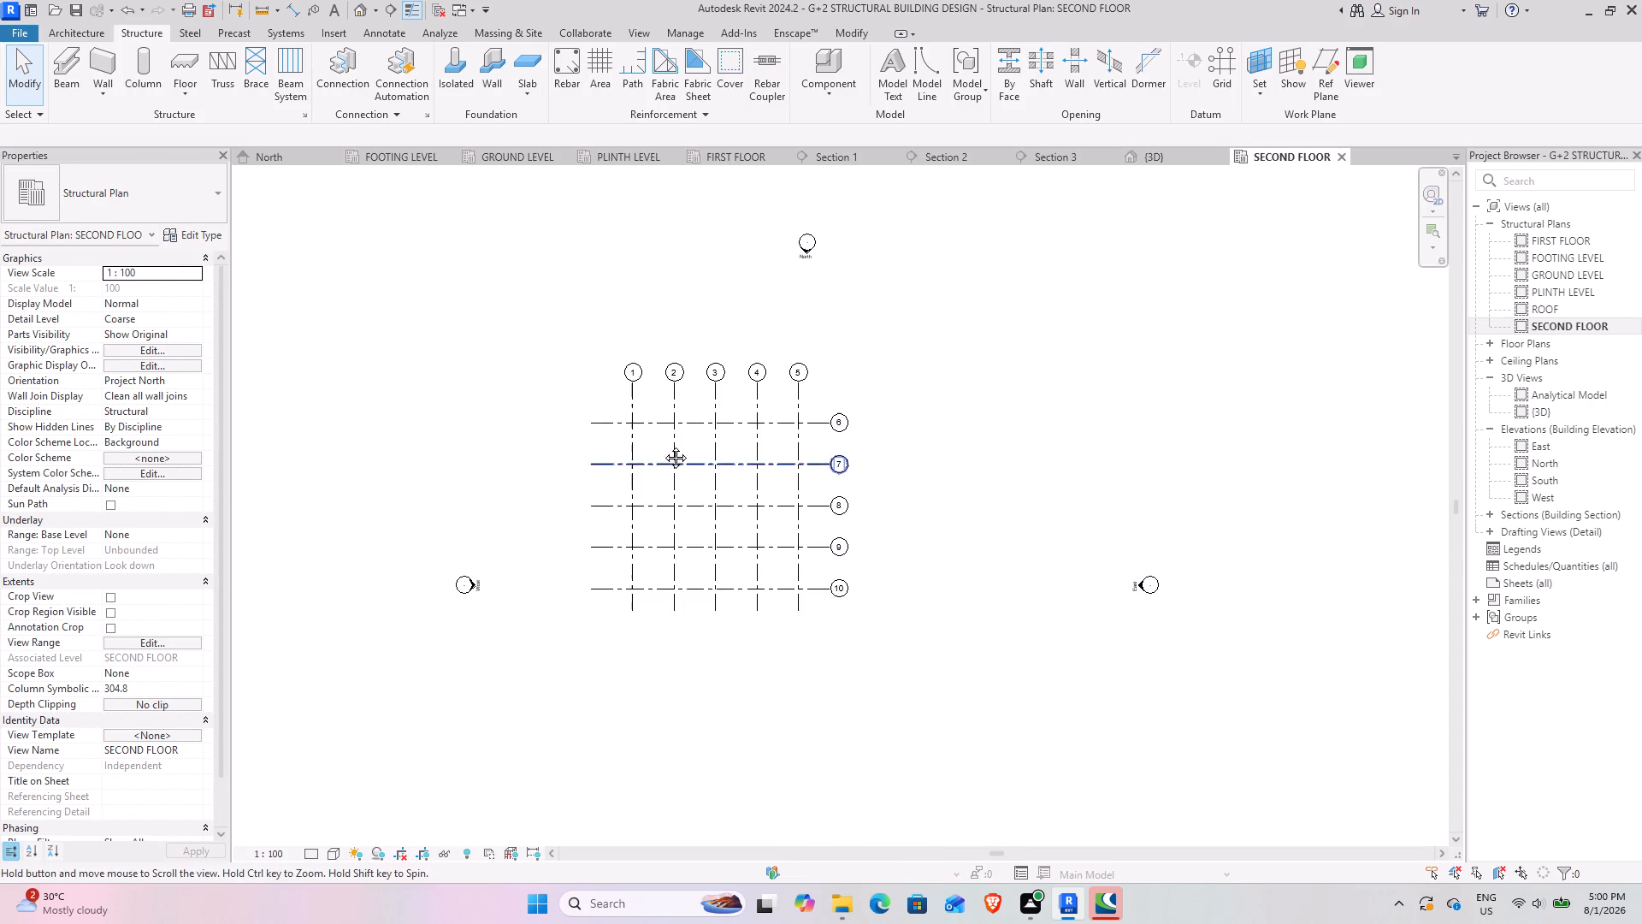
{"action": "middle_click_drag", "start_coordinate": [663, 445], "coordinate": [653, 483]}
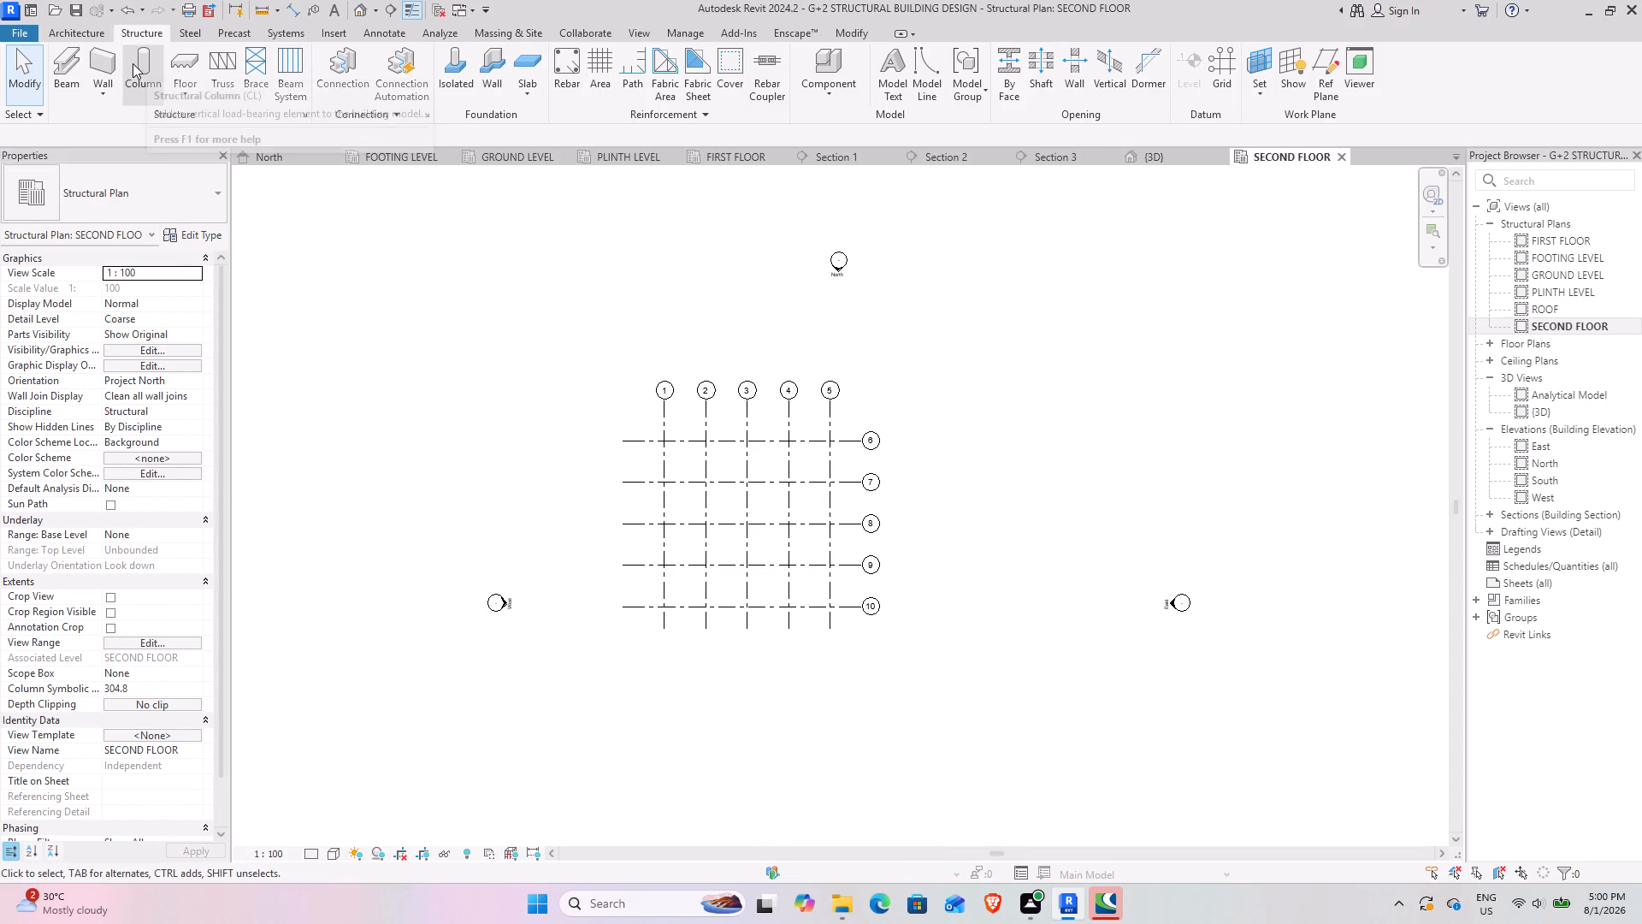
{"action": "left_click", "coordinate": [137, 64]}
{"action": "left_click", "coordinate": [801, 398]}
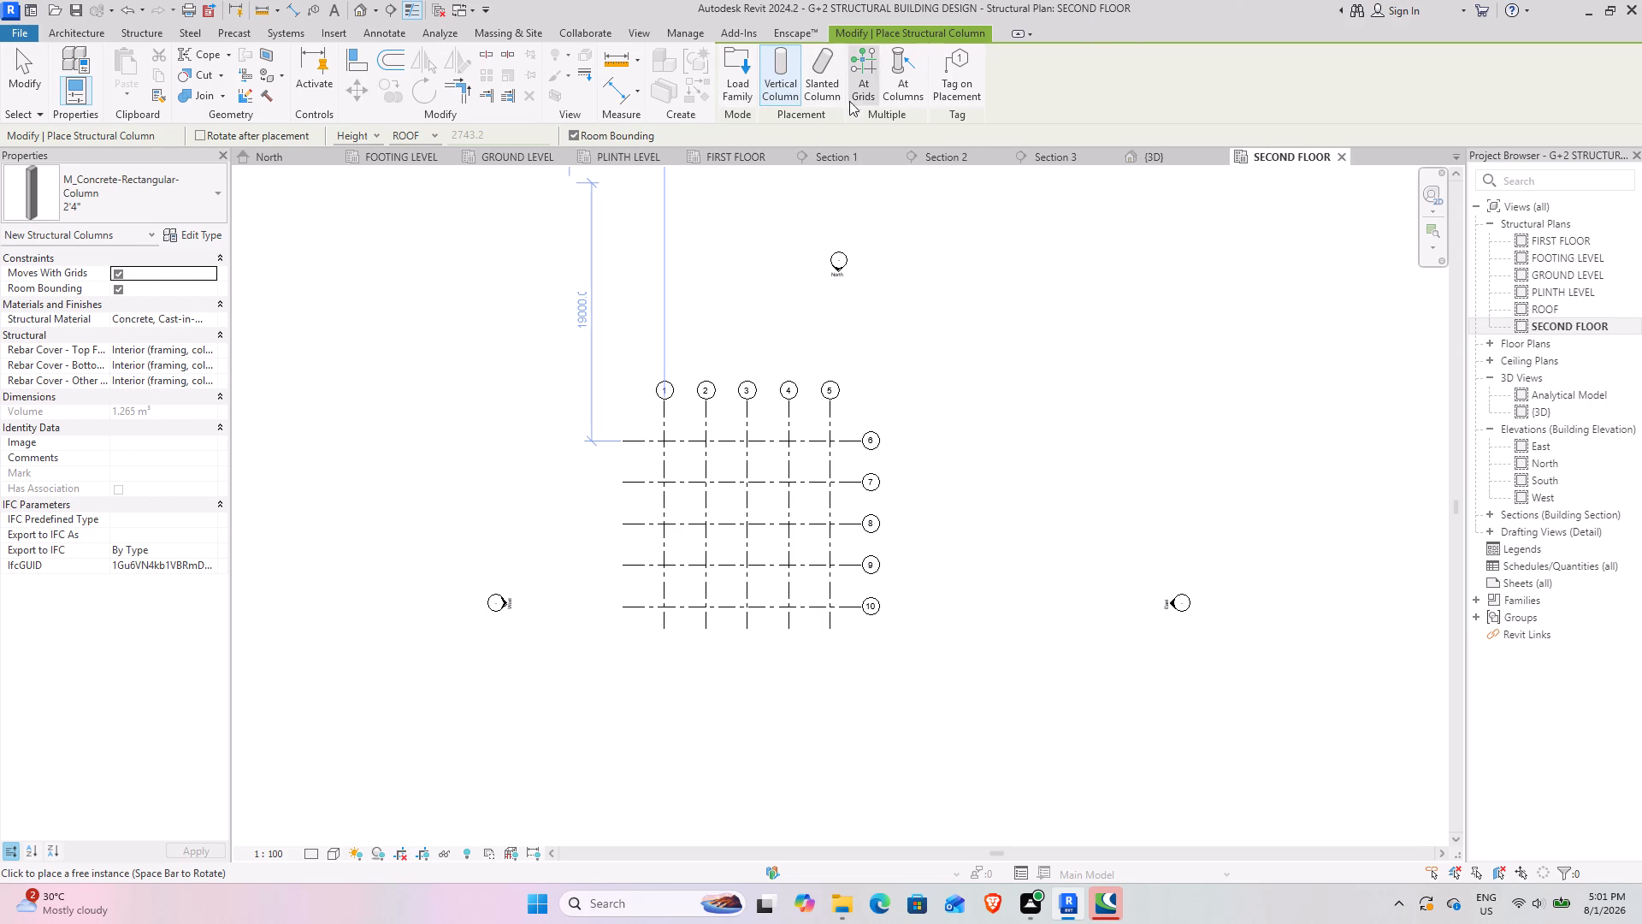
{"action": "left_click", "coordinate": [207, 234]}
{"action": "left_click", "coordinate": [881, 307]}
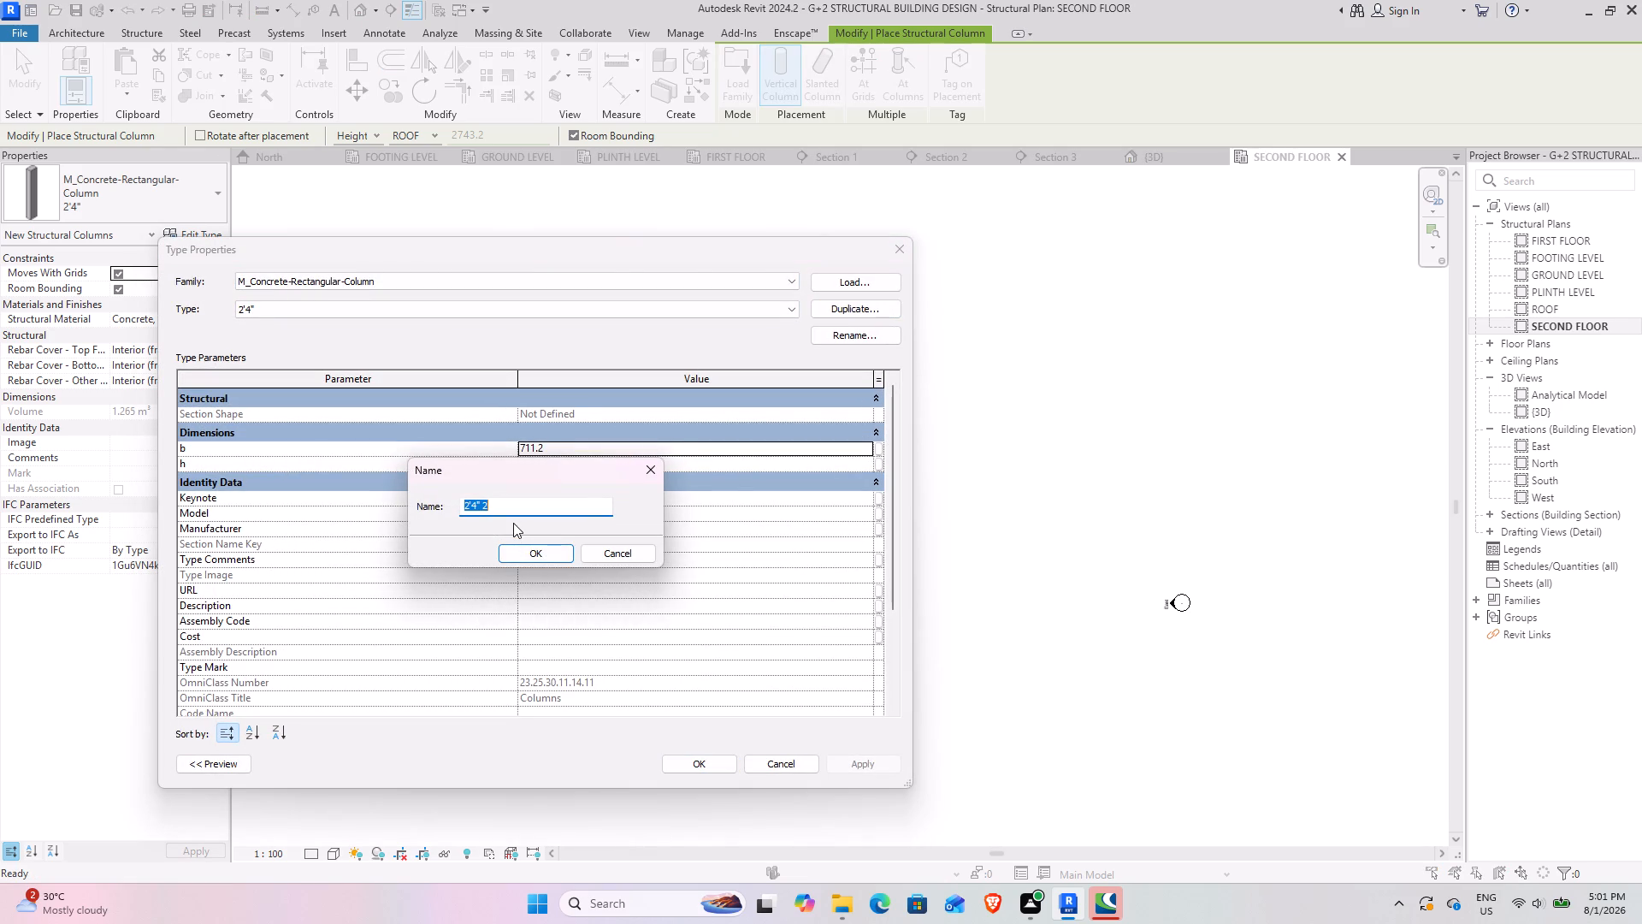
{"action": "type", "text": "1'8\""}
{"action": "key", "text": "Return"}
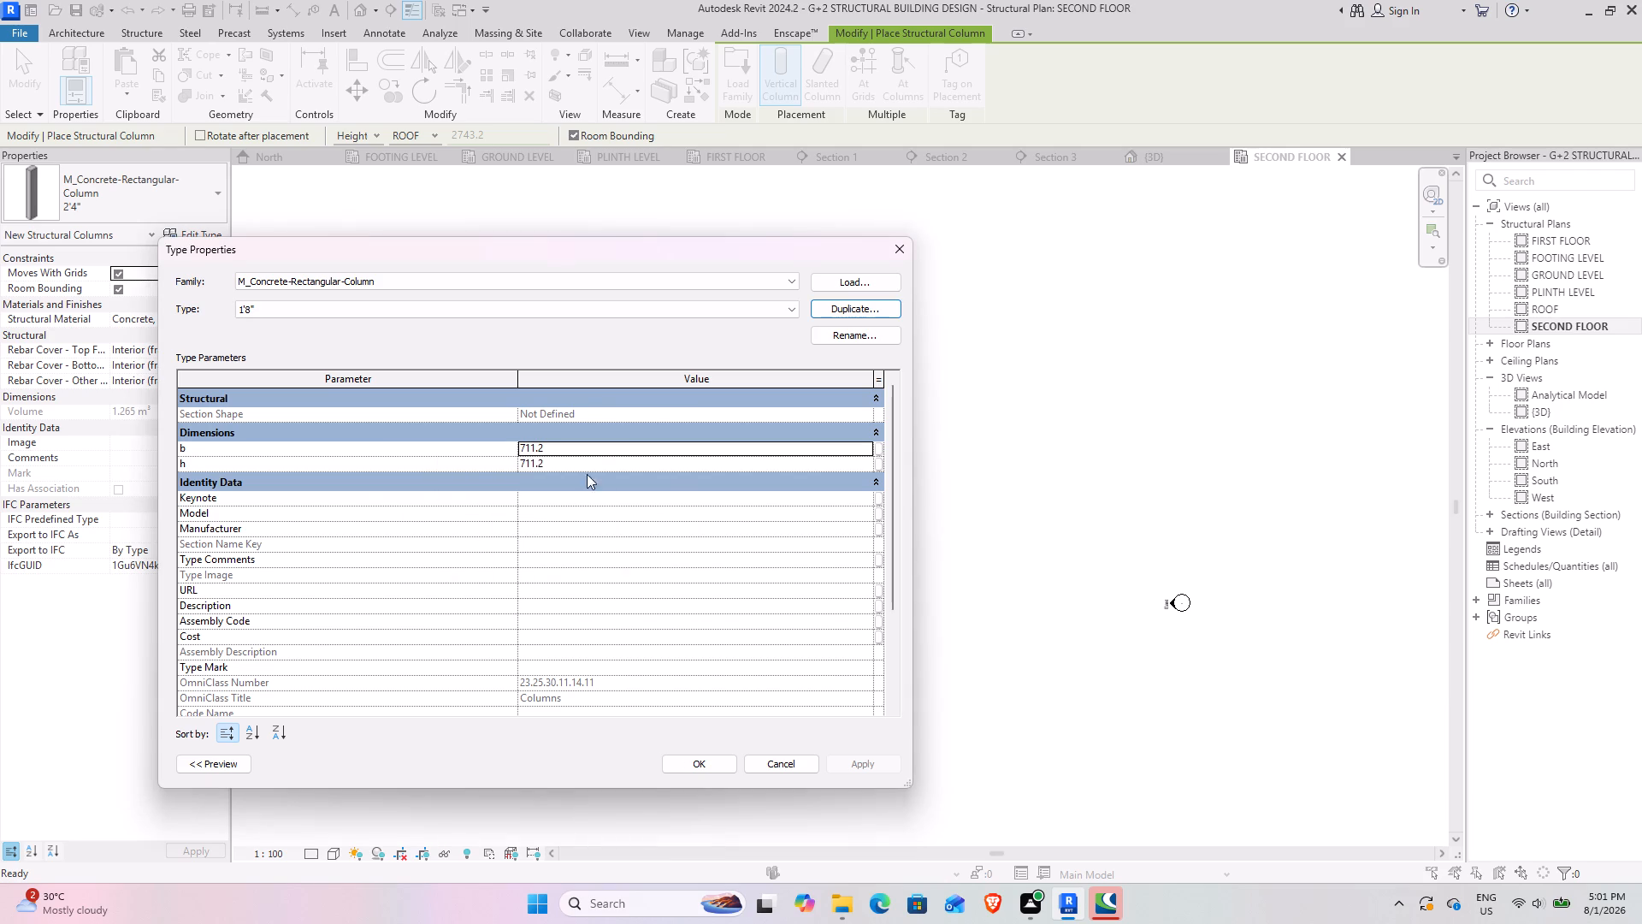
Set both the b and h dimensions of the 1'8" column type to 1'8".
{"action": "left_click", "coordinate": [591, 445]}
{"action": "type", "text": "1'"}
{"action": "key", "text": "8"}
{"action": "key", "text": "shift+quotedbl"}
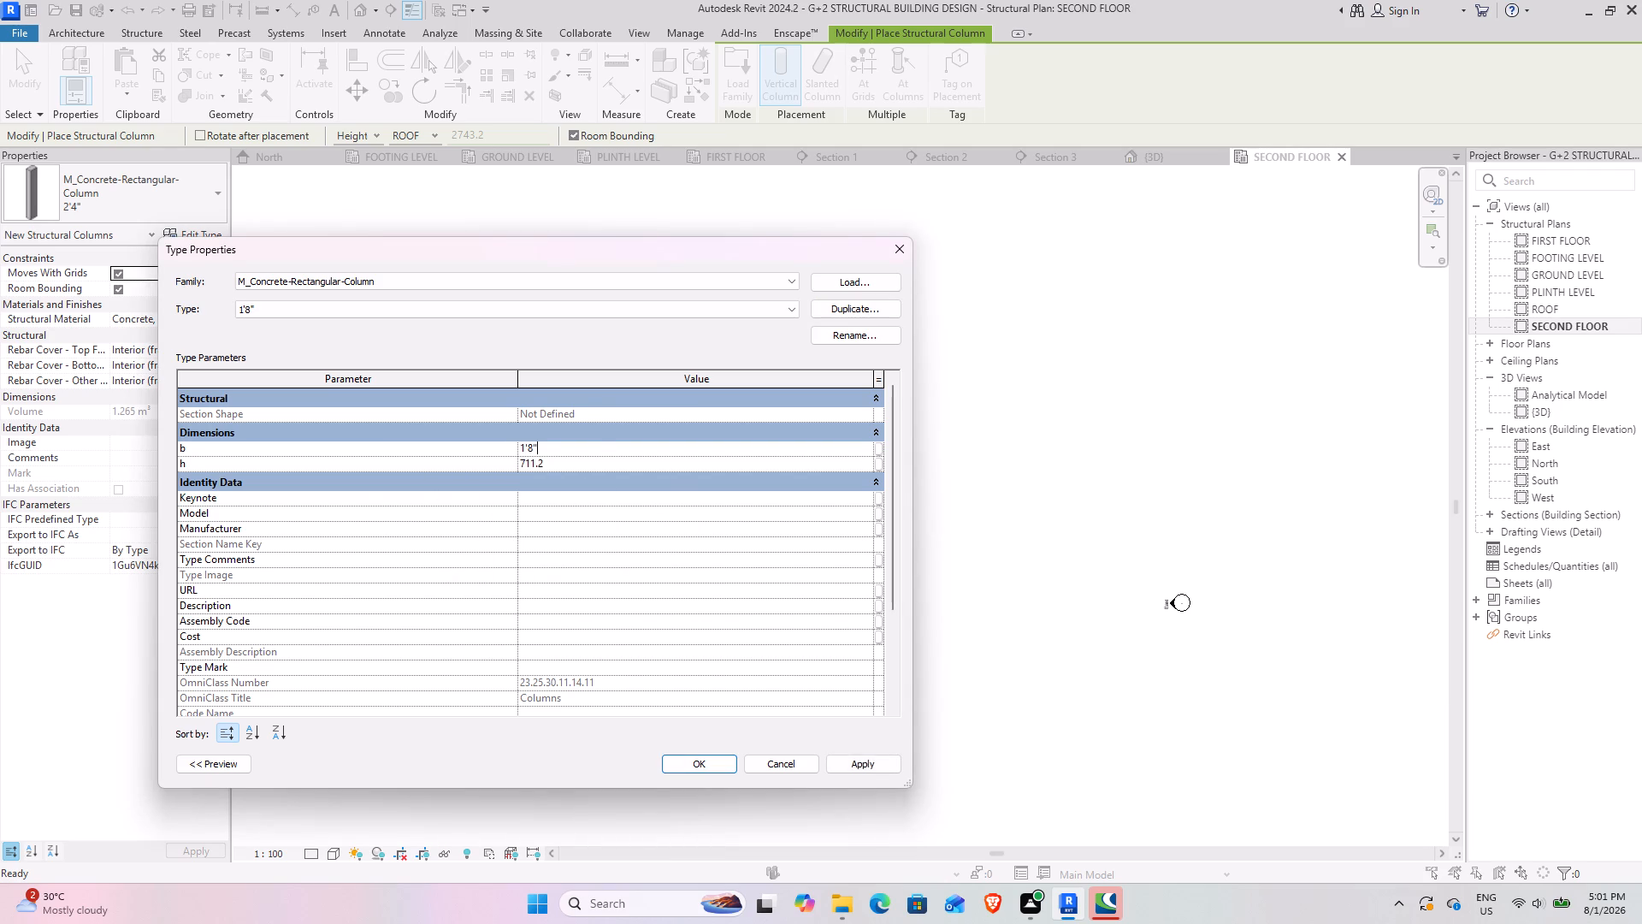
{"action": "key", "text": "Return"}
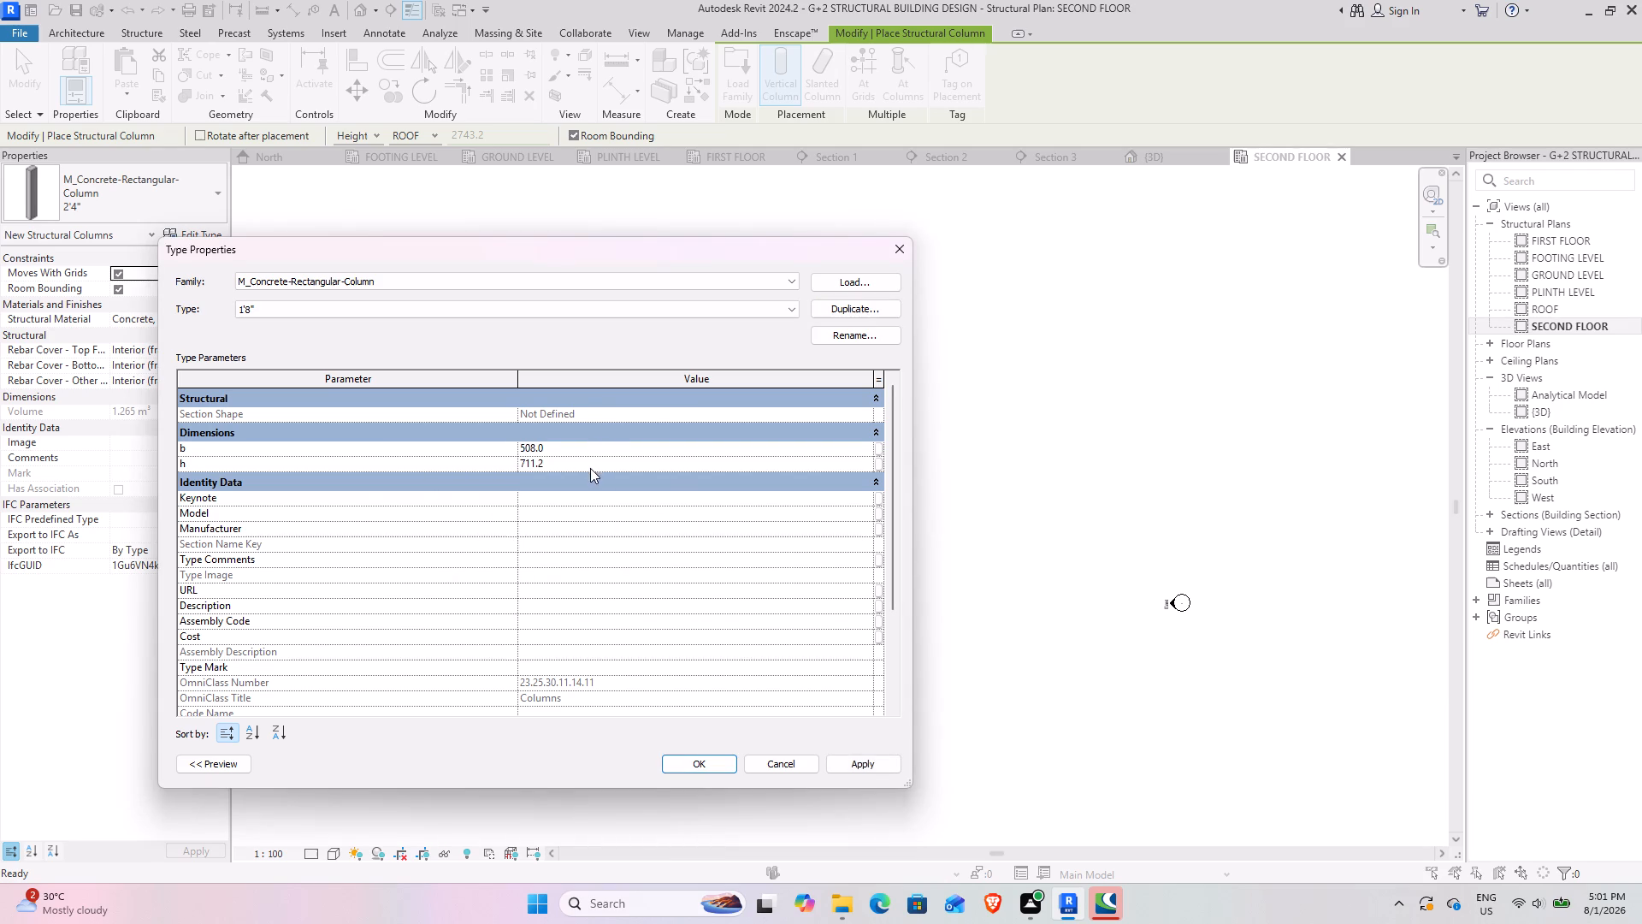
{"action": "left_click", "coordinate": [590, 468]}
{"action": "type", "text": "1'8"}
{"action": "key", "text": "shift+quotedbl"}
{"action": "key", "text": "Return"}
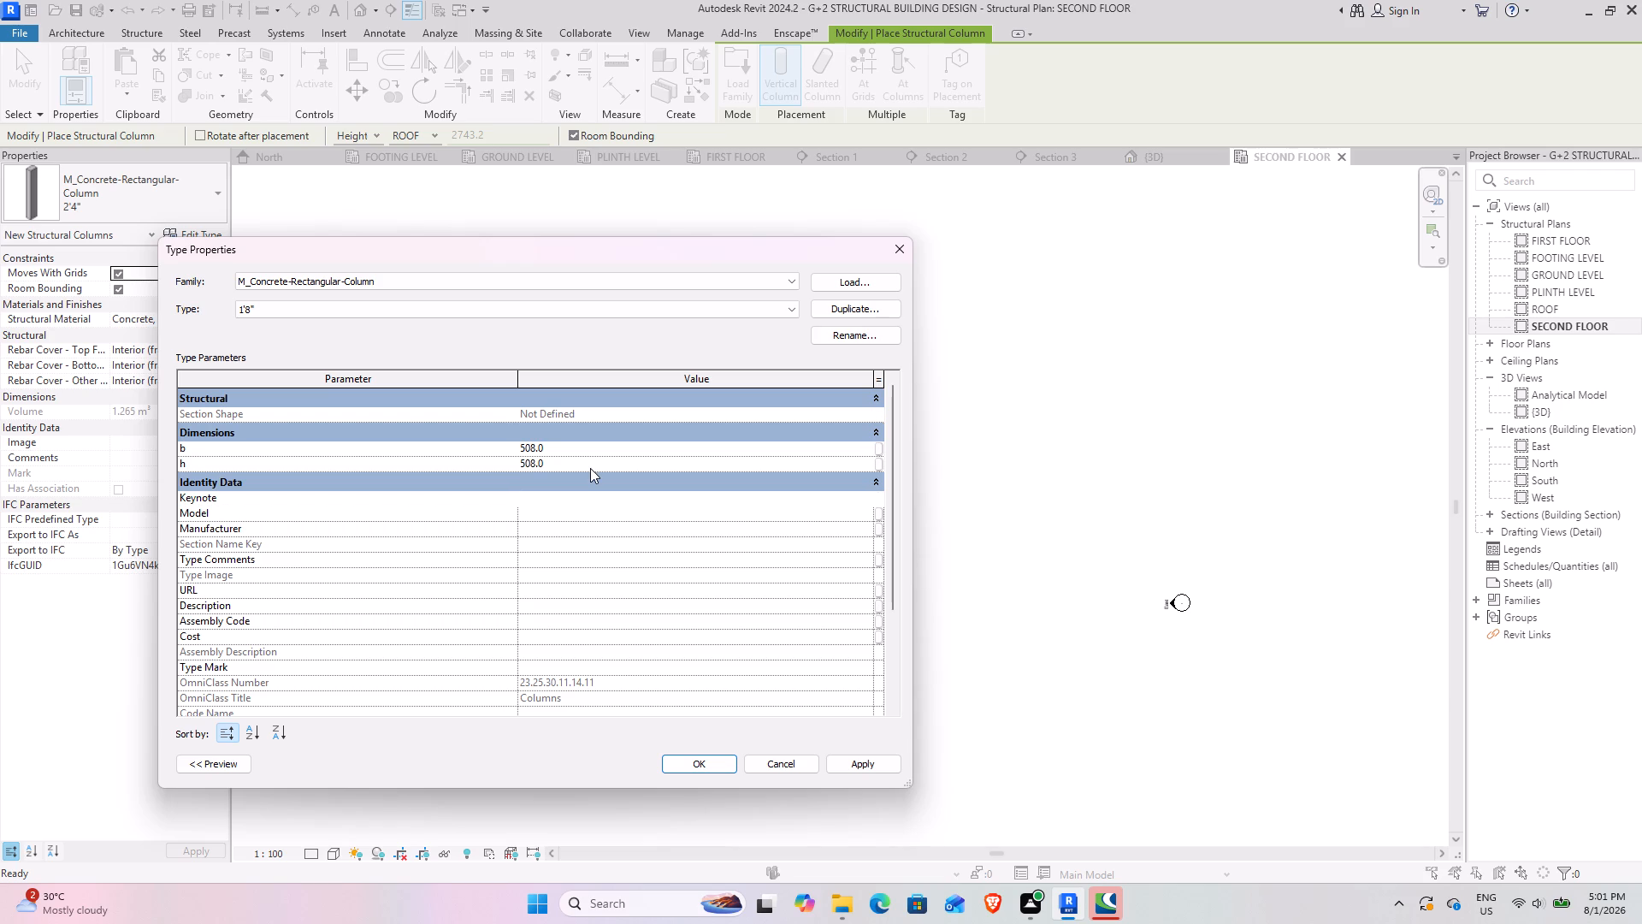
{"action": "left_click", "coordinate": [848, 764]}
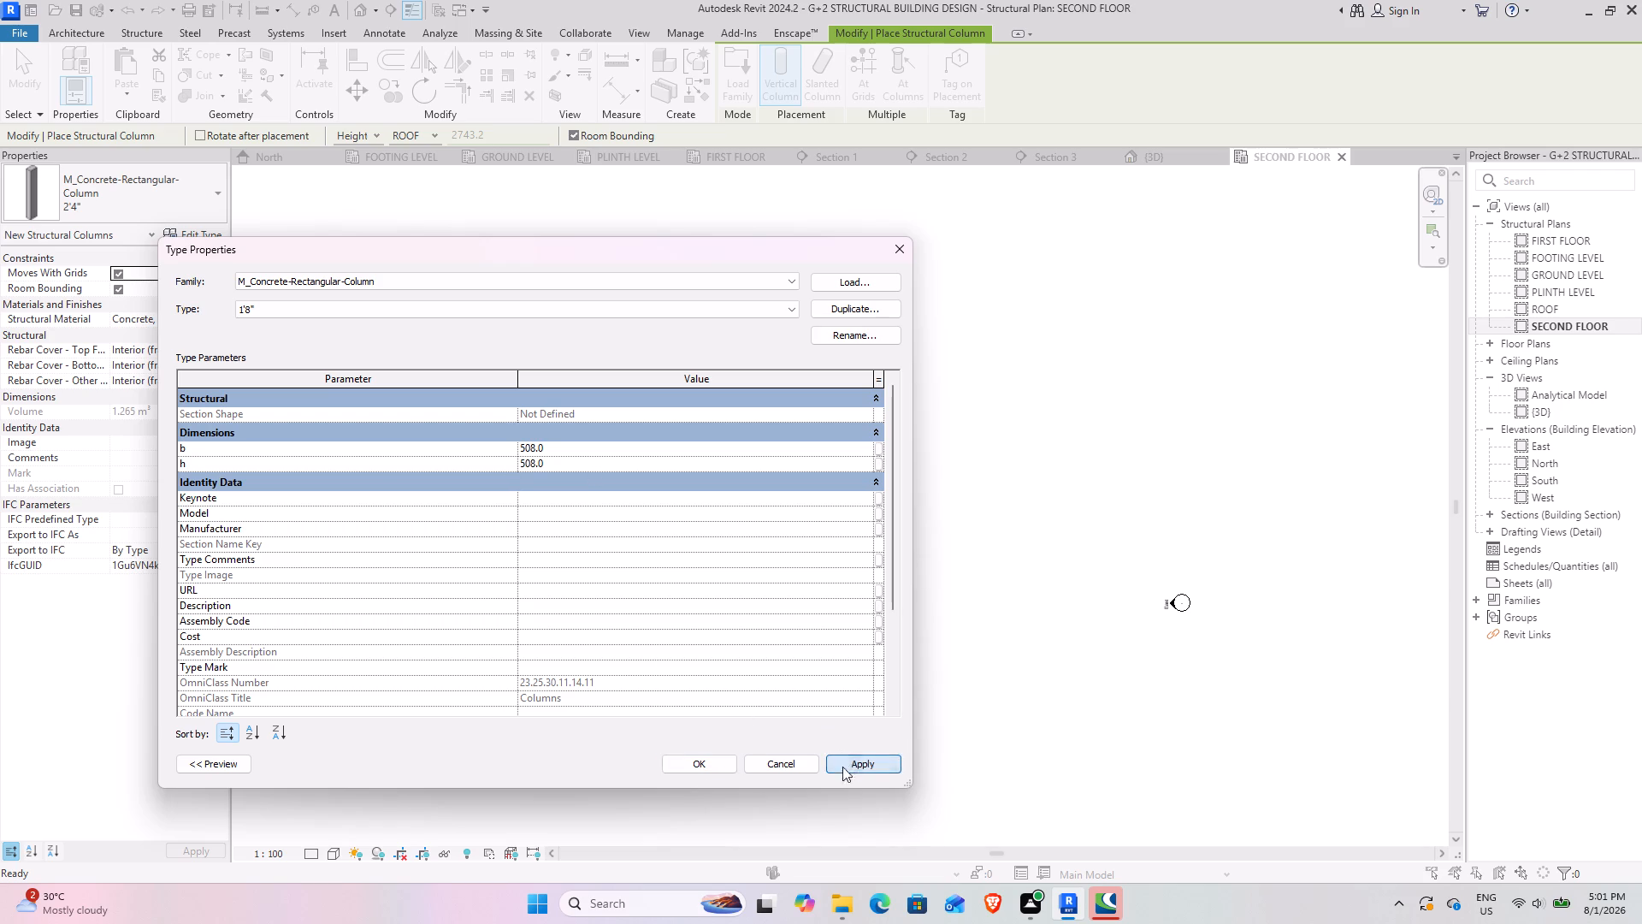
{"action": "left_click", "coordinate": [694, 768]}
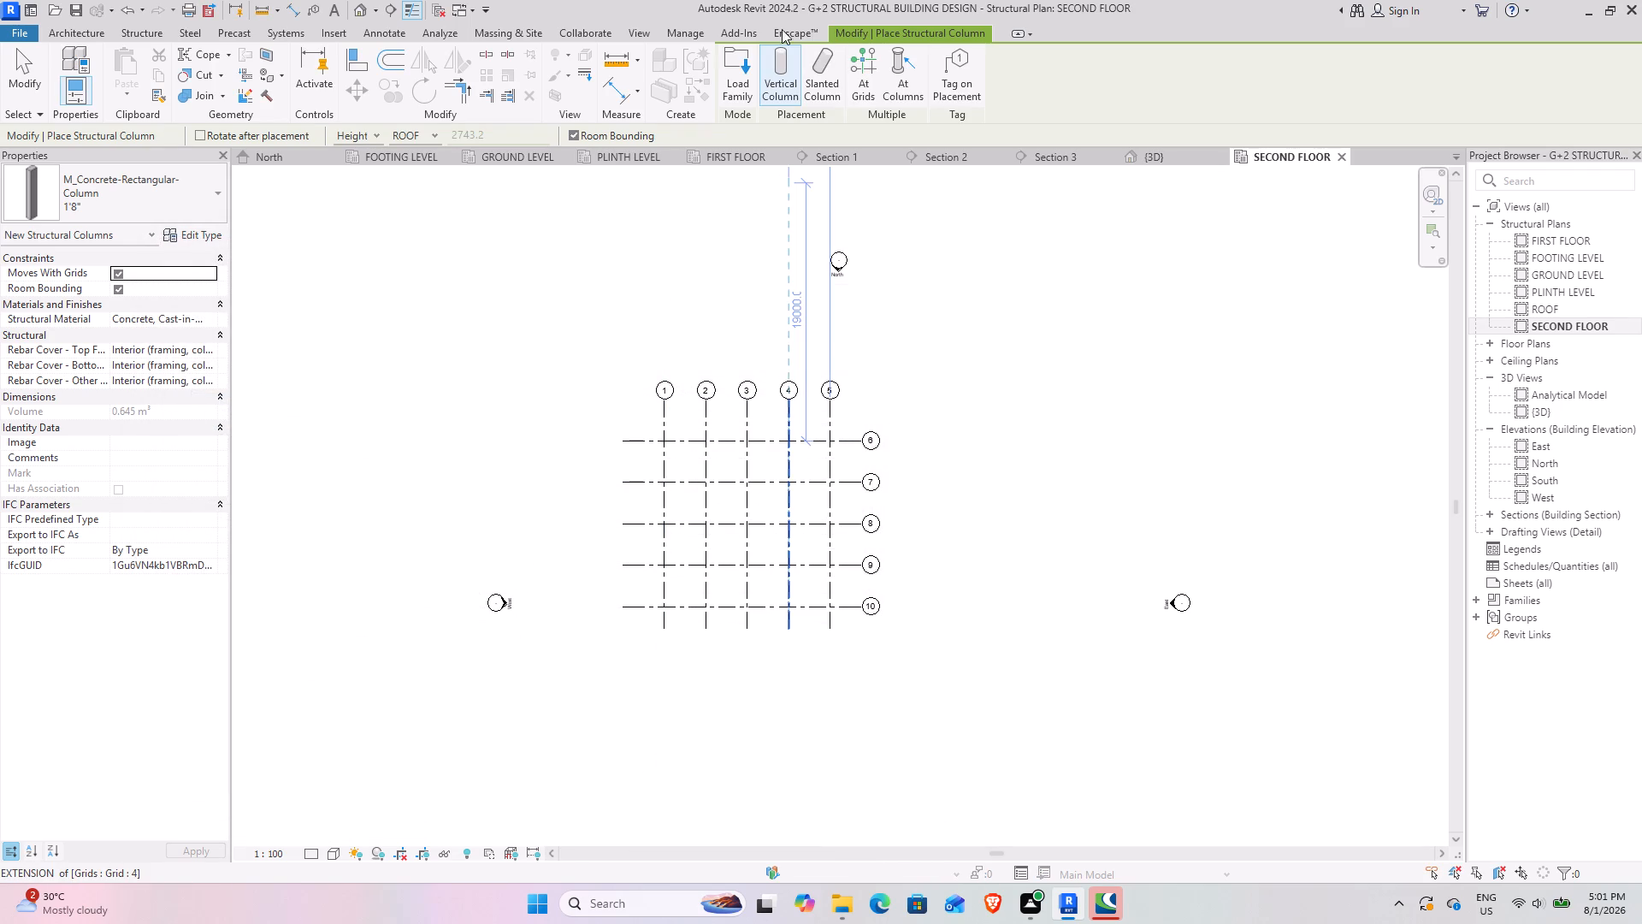
Place vertical 1'8" columns at every intersection of grids 1–5 and 6–10 in the SECOND FLOOR plan.
{"action": "left_click", "coordinate": [865, 80]}
{"action": "left_click_drag", "start_coordinate": [586, 307], "coordinate": [966, 660]}
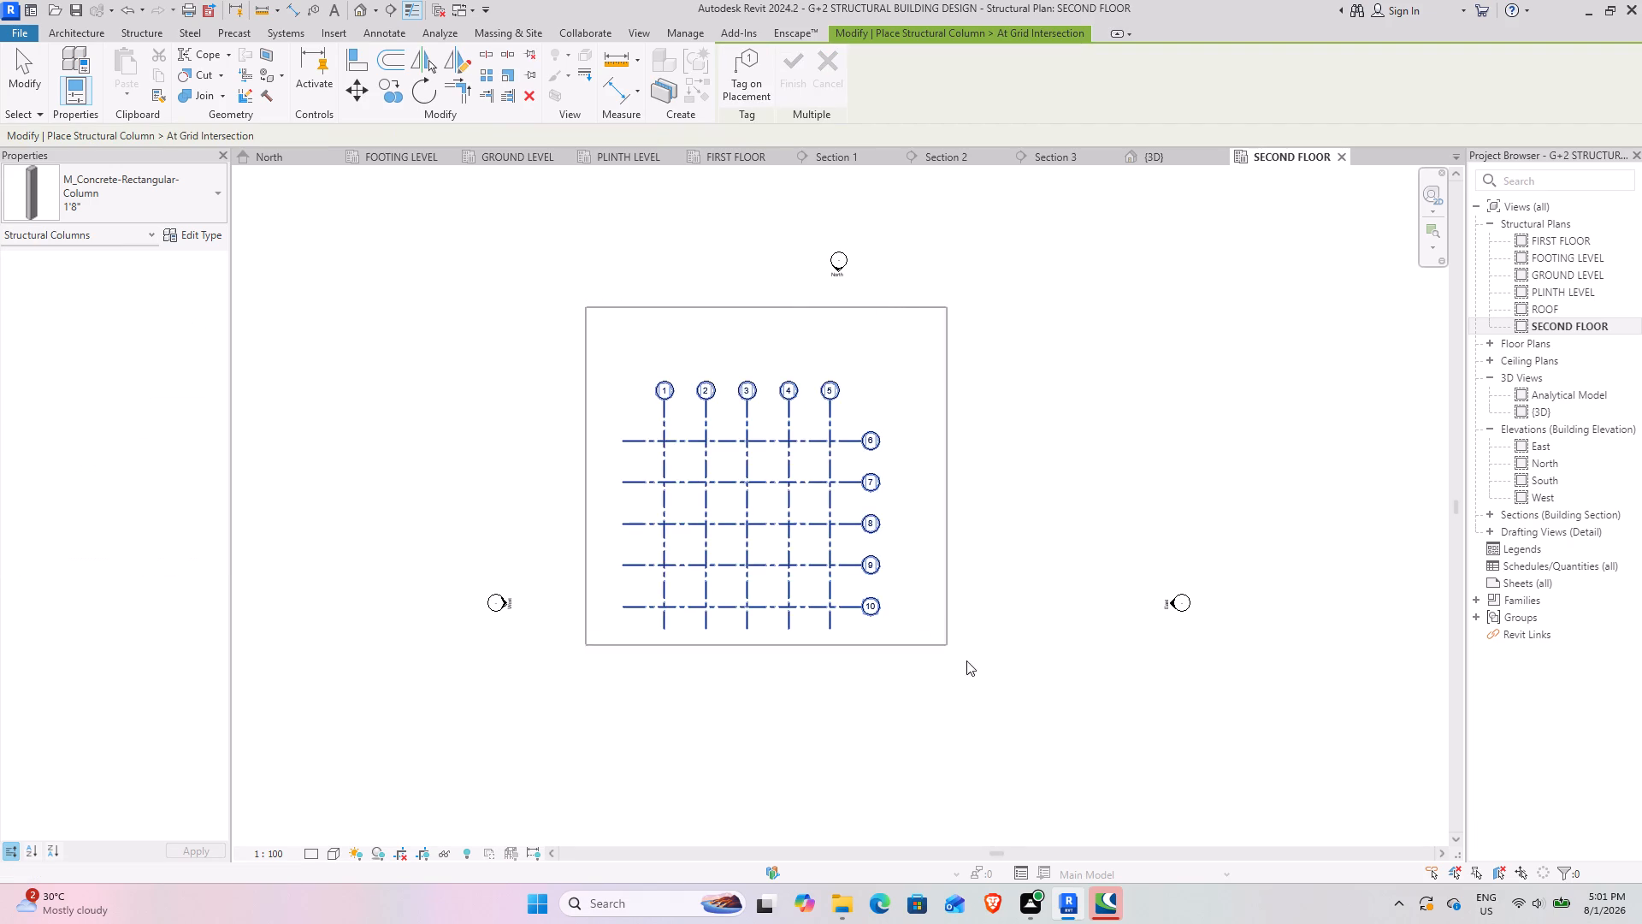
{"action": "left_click_drag", "start_coordinate": [966, 660], "coordinate": [978, 666]}
{"action": "scroll", "coordinate": [759, 403], "scroll_direction": "up", "scroll_amount": 3}
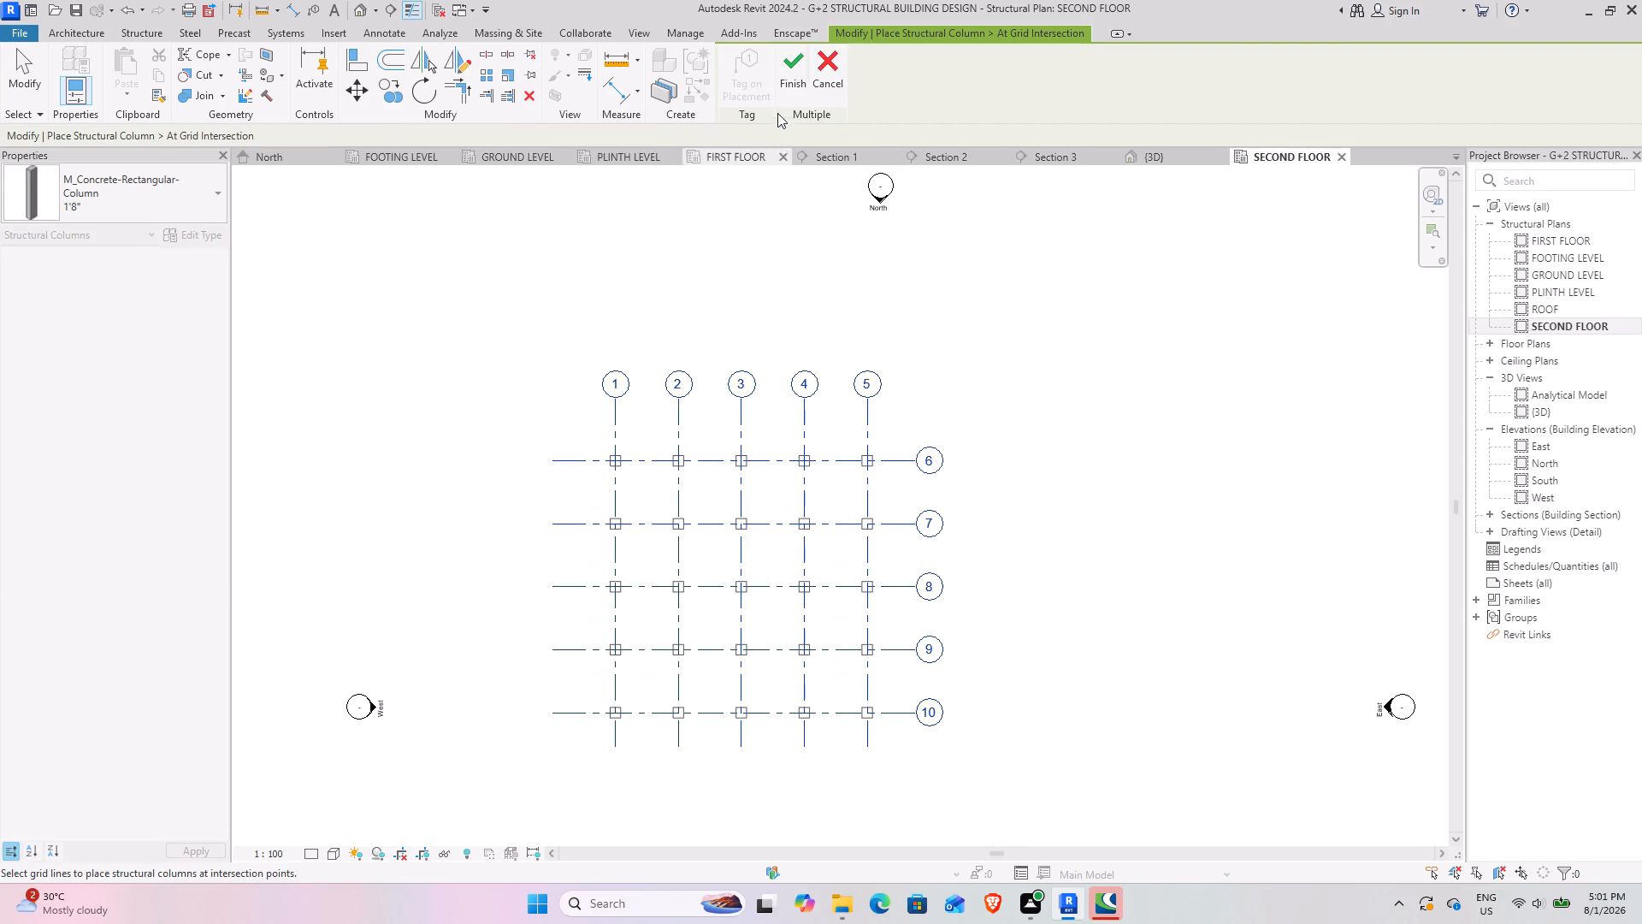
{"action": "left_click", "coordinate": [796, 92]}
{"action": "scroll", "coordinate": [693, 466], "scroll_direction": "up", "scroll_amount": 4}
{"action": "key", "text": "Escape"}
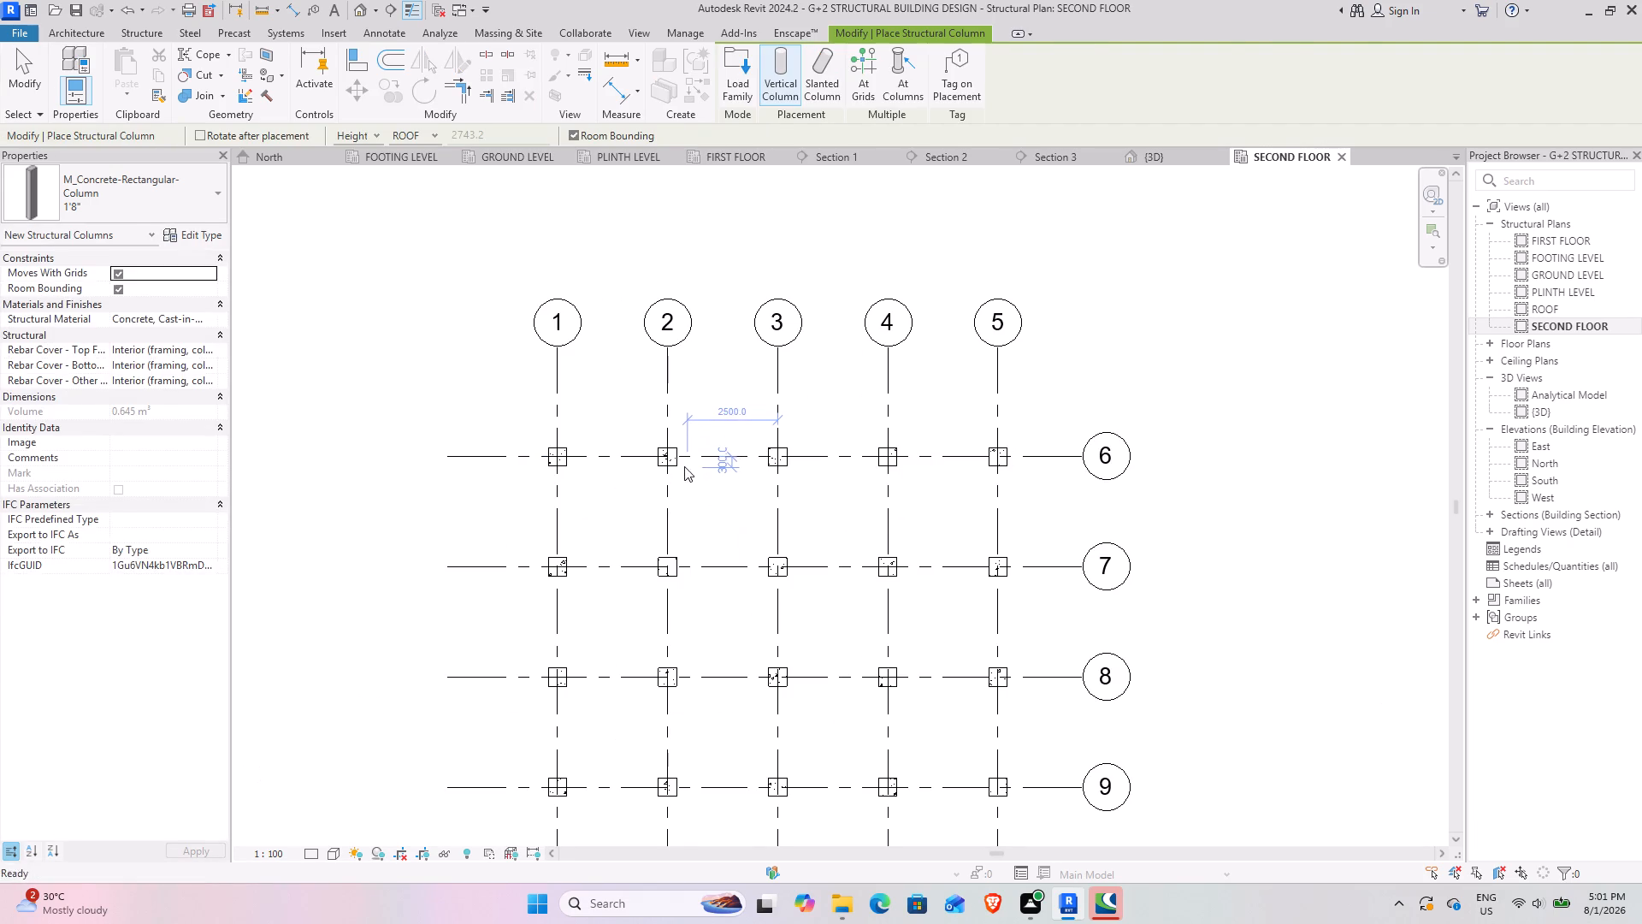
Delete the columns where grids 2 and 4 cross grids 6, 8 and 10, and where grids 1, 3 and 5 cross 7 and 9.
{"action": "left_click", "coordinate": [663, 471]}
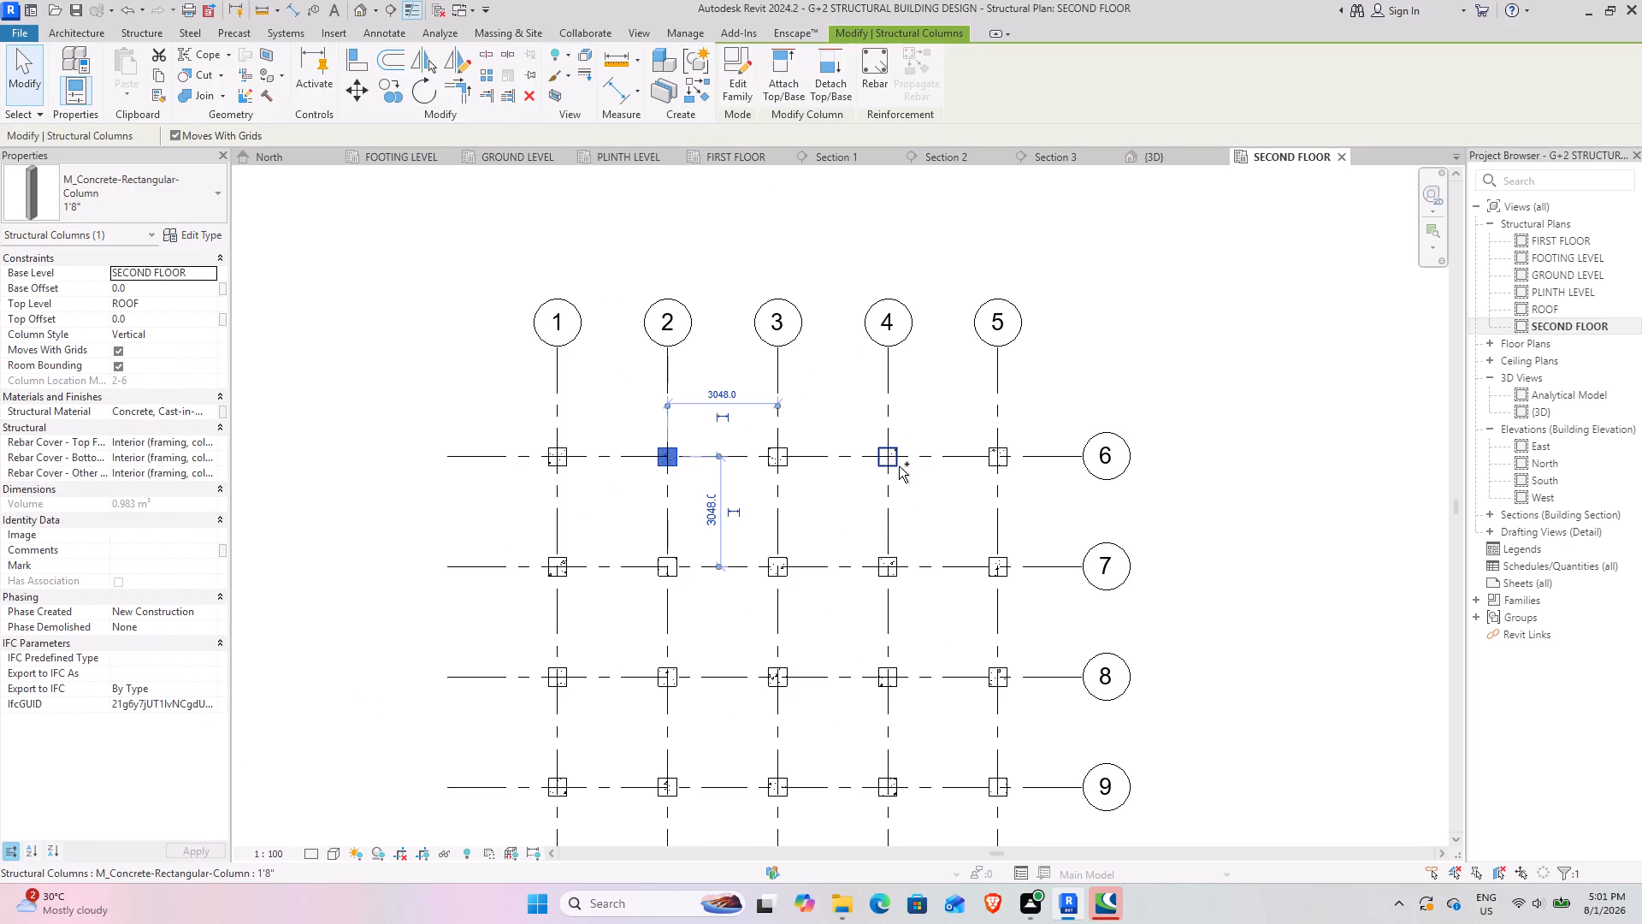
{"action": "left_click", "coordinate": [899, 466], "text": "ctrl"}
{"action": "left_click", "coordinate": [676, 573], "text": "ctrl"}
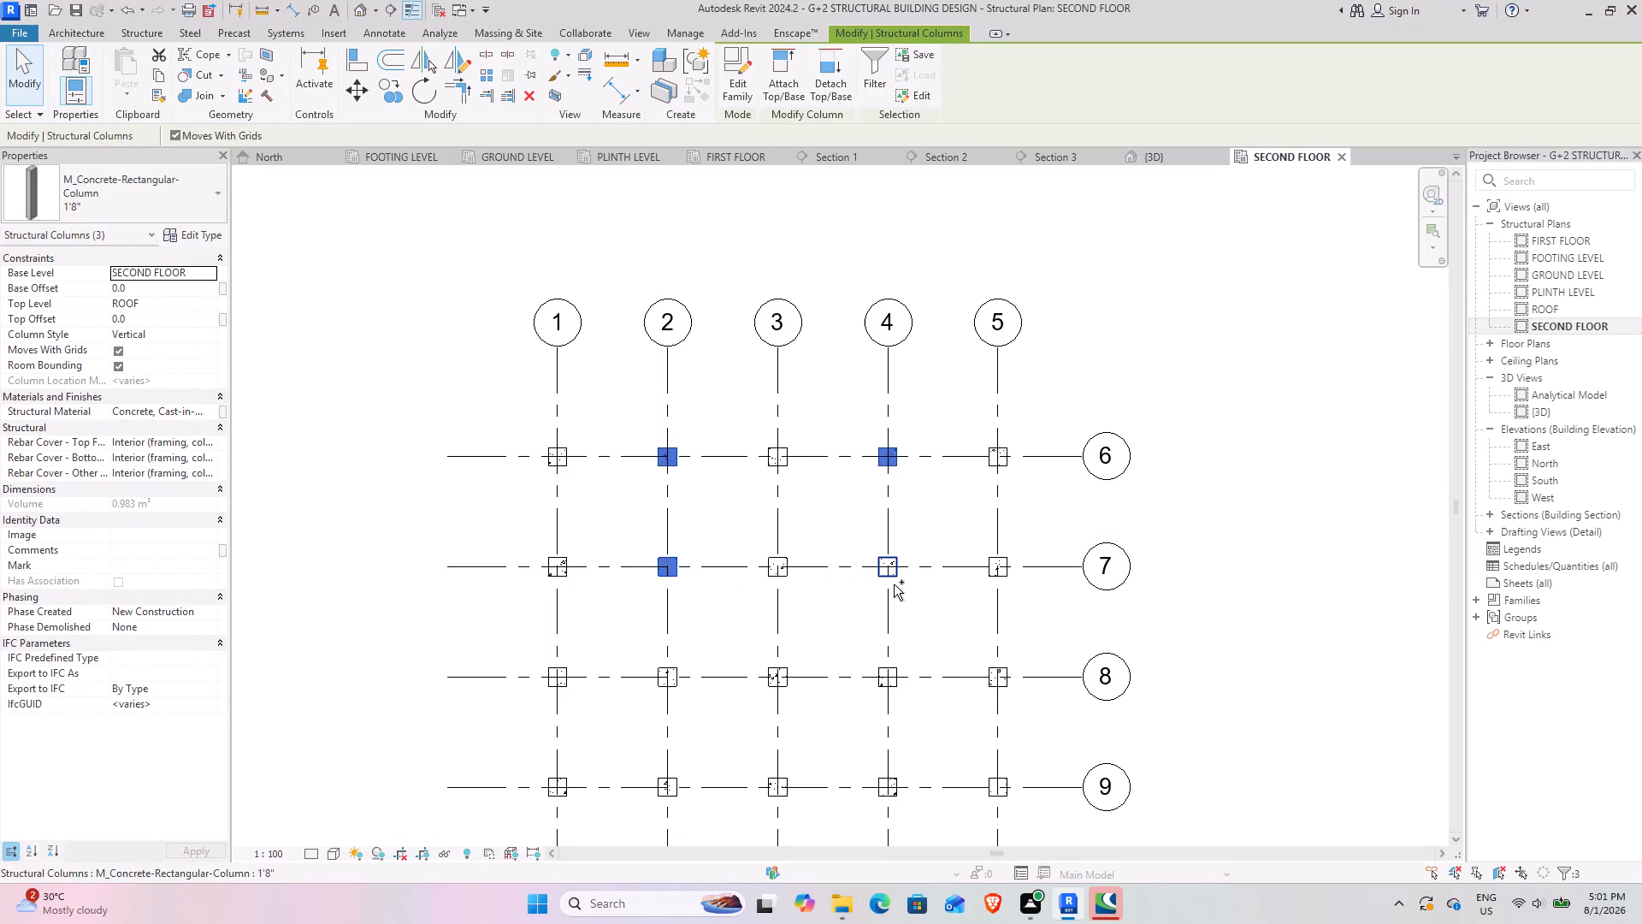
{"action": "left_click", "coordinate": [889, 576], "text": "ctrl"}
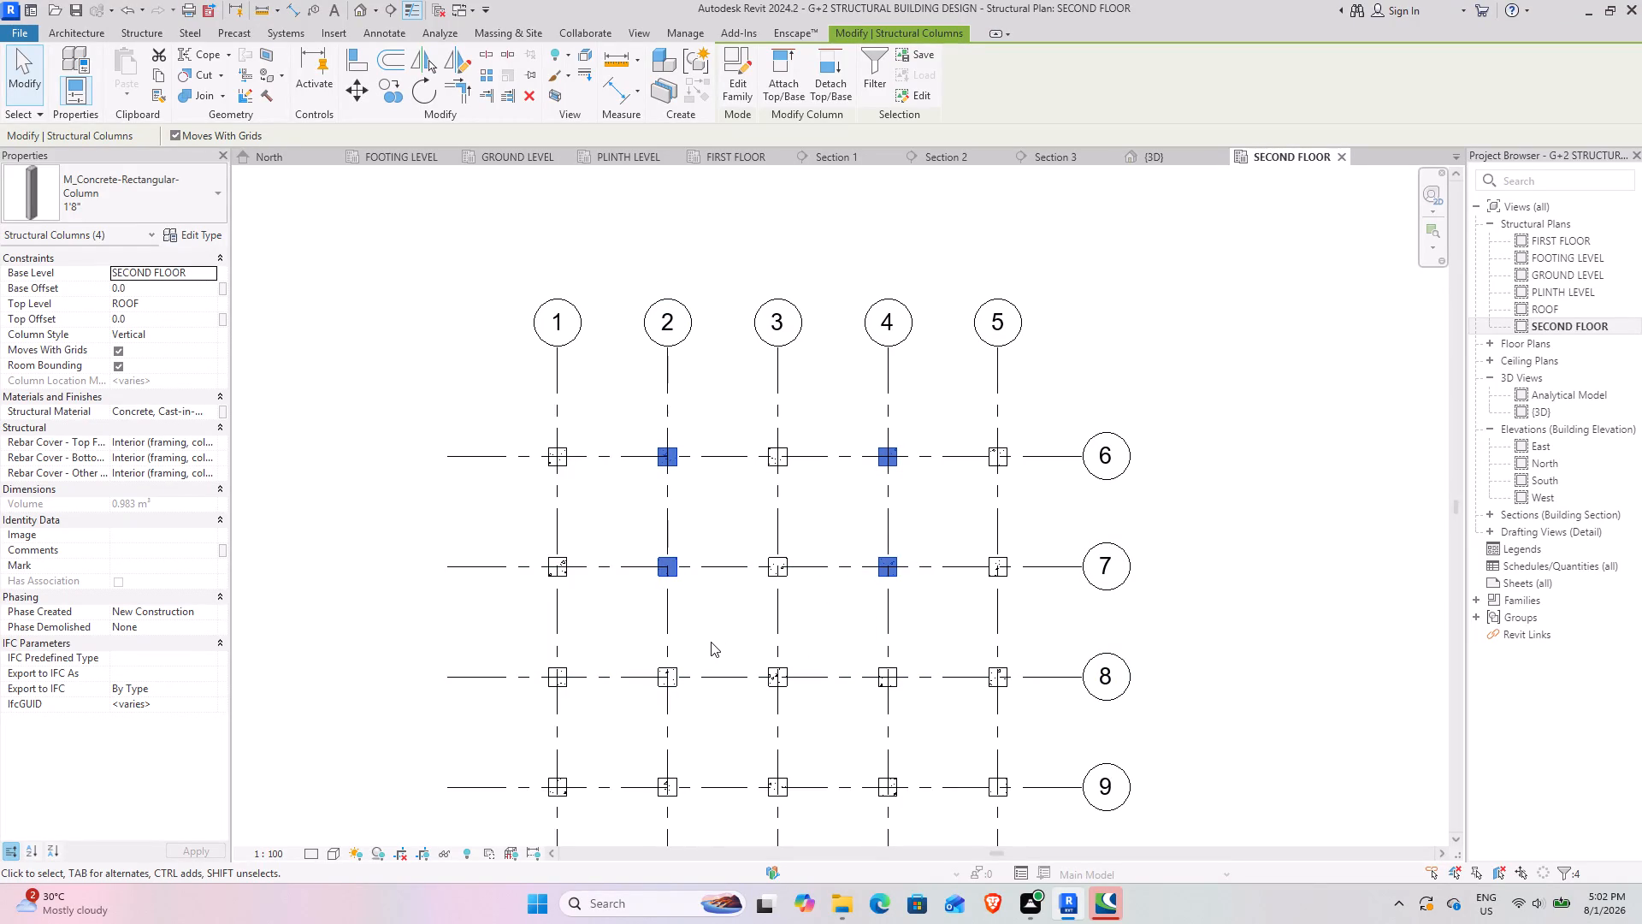
{"action": "scroll", "coordinate": [740, 609], "scroll_direction": "down", "scroll_amount": 3}
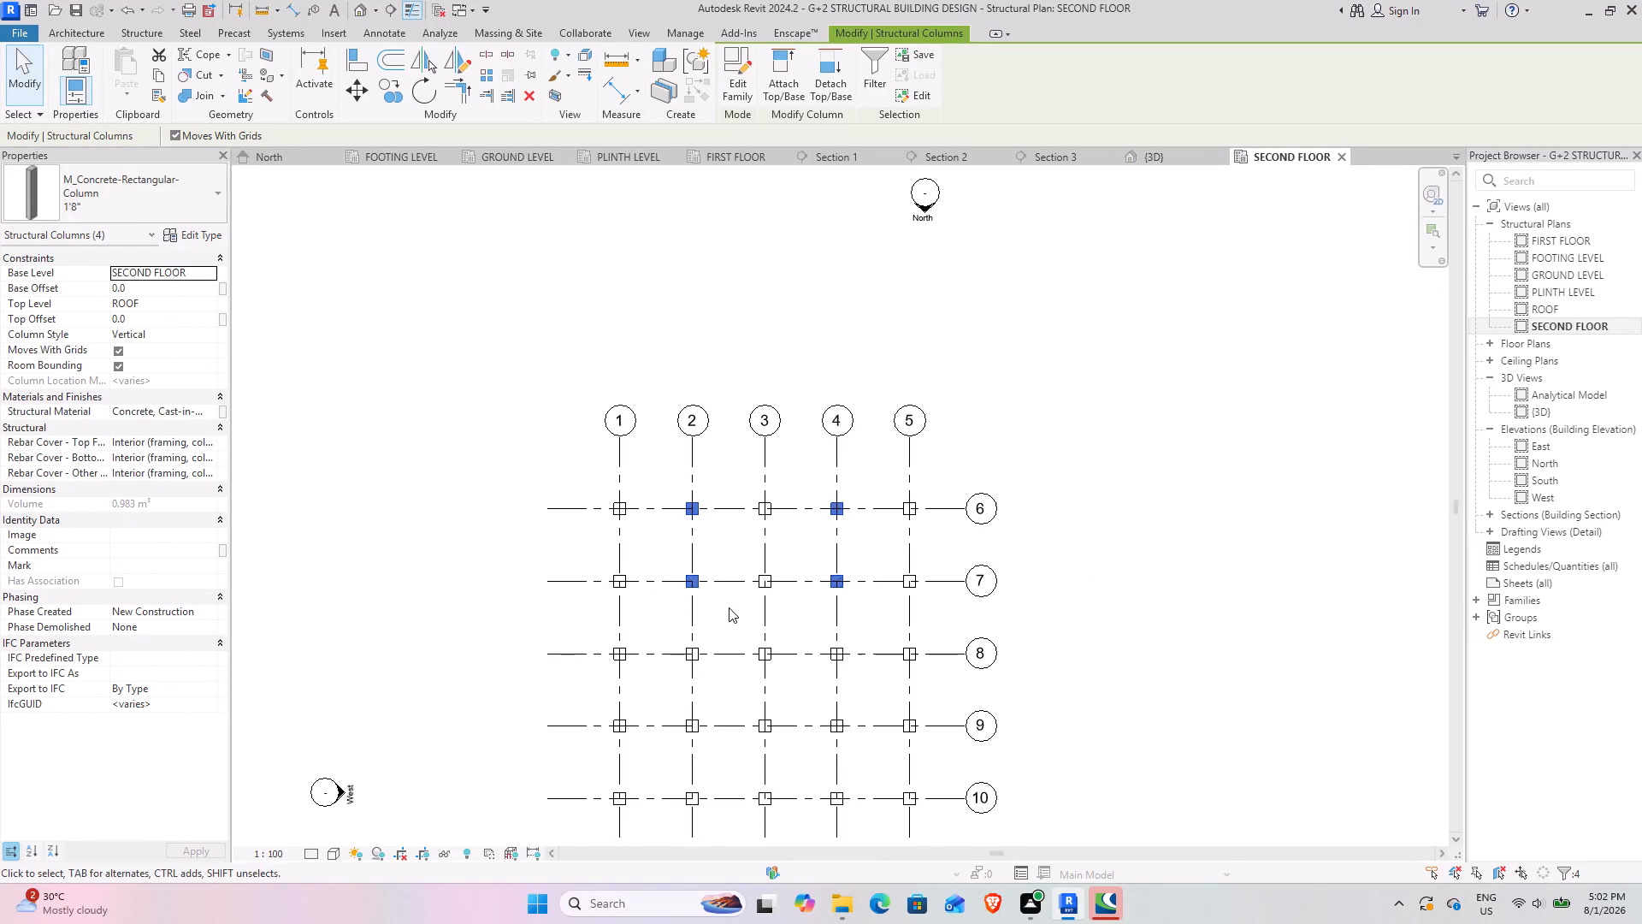
{"action": "middle_click_drag", "start_coordinate": [708, 605], "coordinate": [712, 438]}
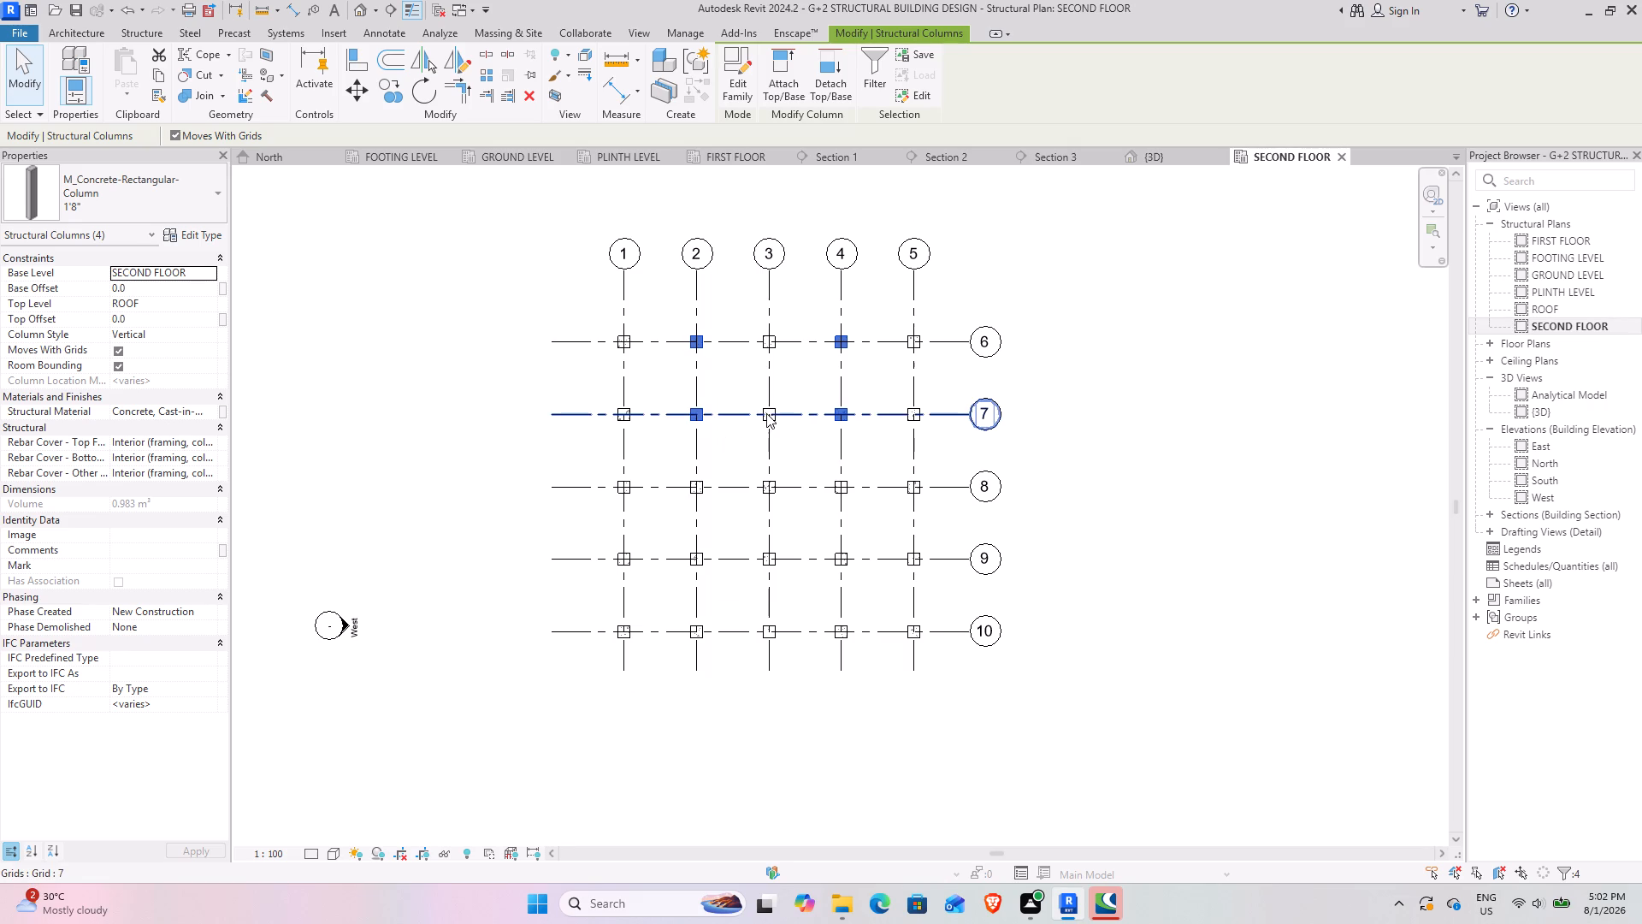
{"action": "left_click", "coordinate": [700, 420], "text": "shift"}
{"action": "left_click", "coordinate": [842, 426], "text": "shift"}
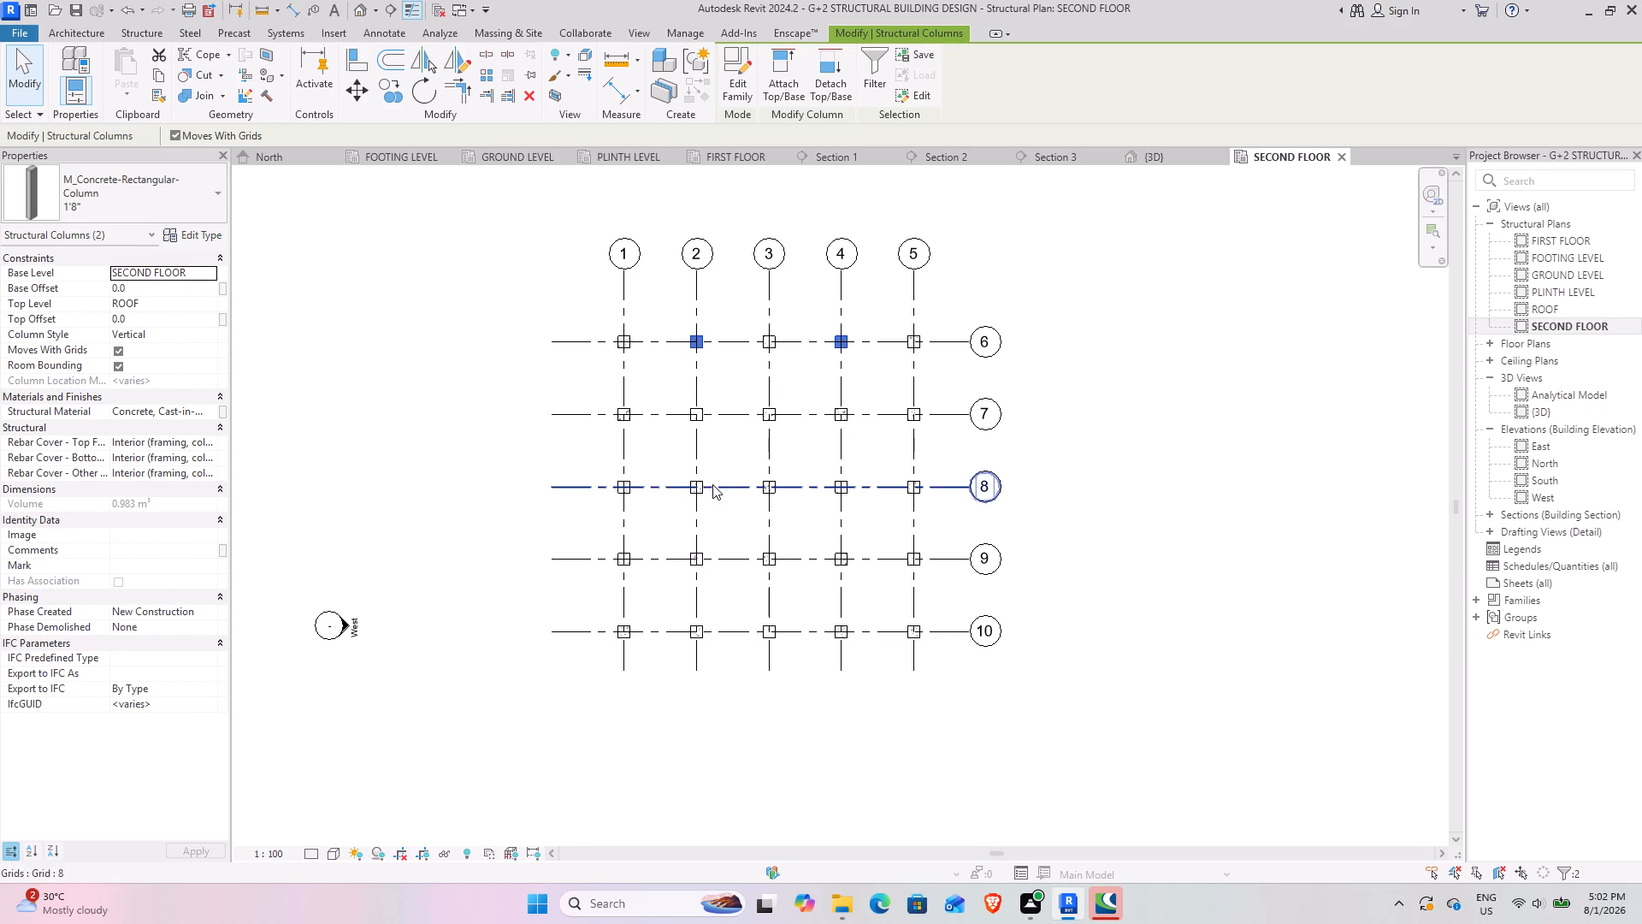
{"action": "left_click", "coordinate": [701, 497], "text": "ctrl"}
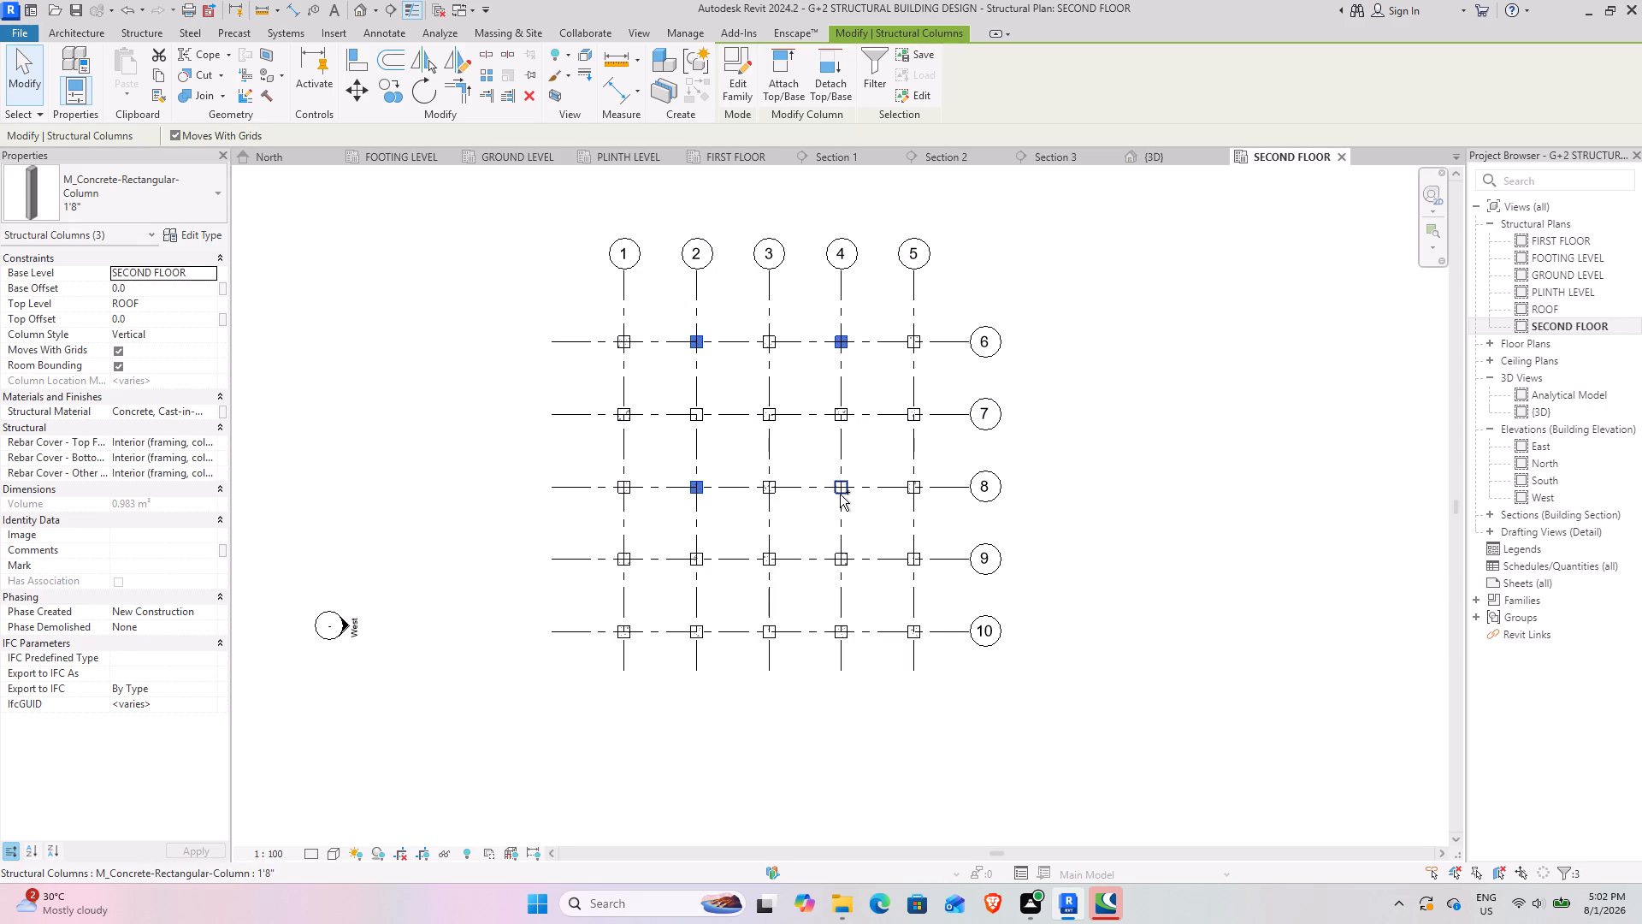
{"action": "left_click", "coordinate": [839, 494], "text": "ctrl"}
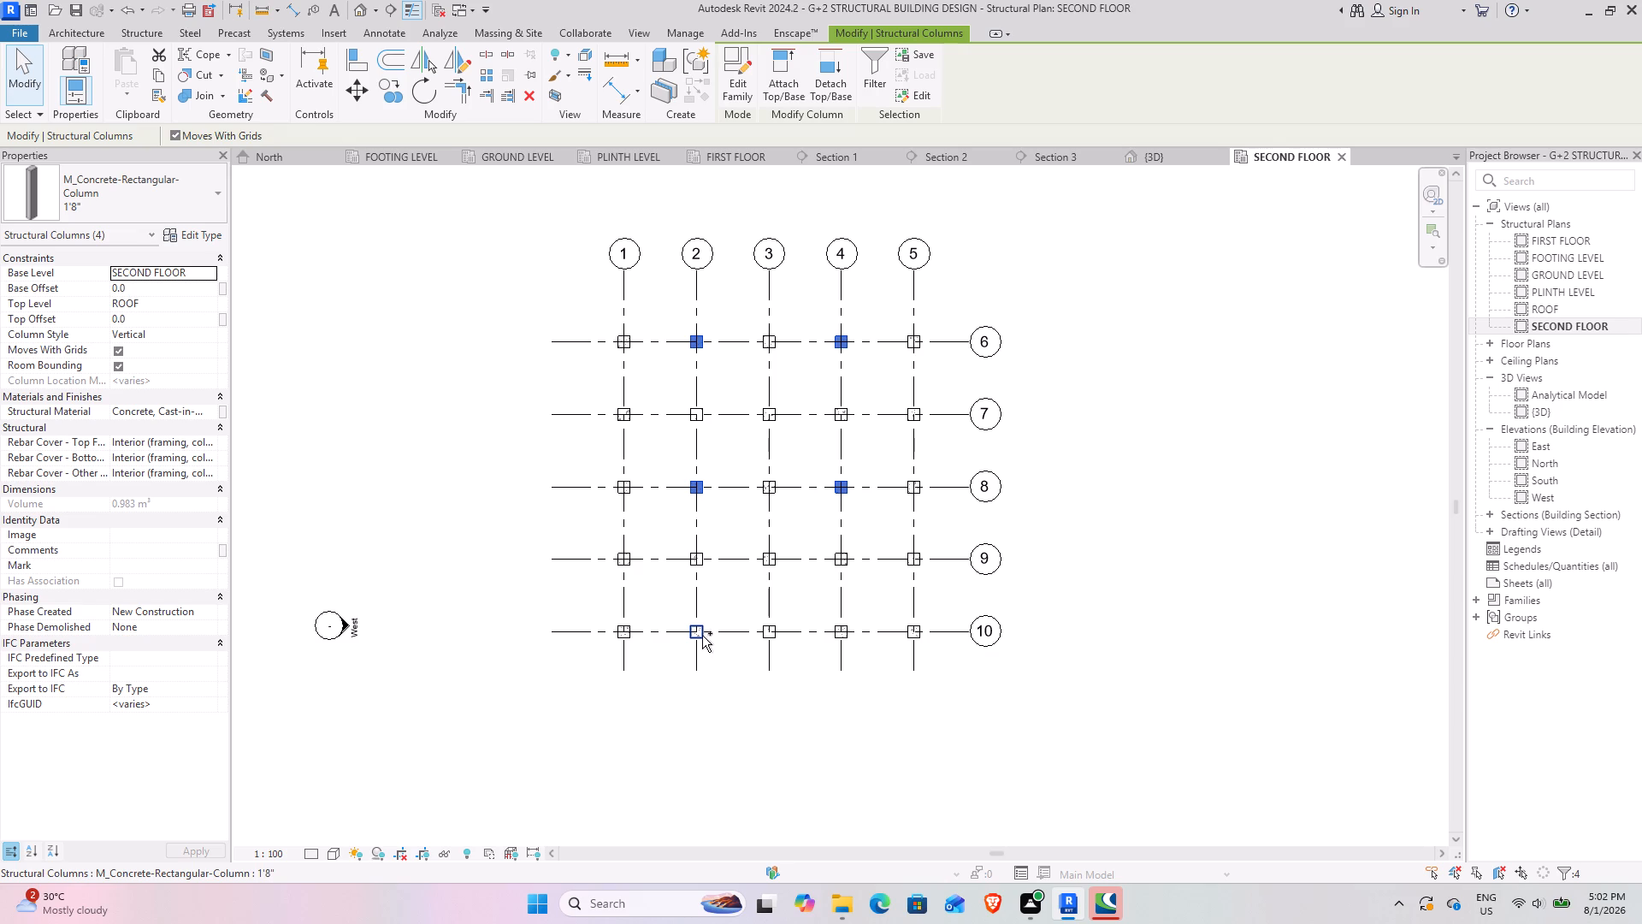
{"action": "left_click", "coordinate": [702, 634], "text": "ctrl"}
{"action": "left_click", "coordinate": [854, 637], "text": "ctrl"}
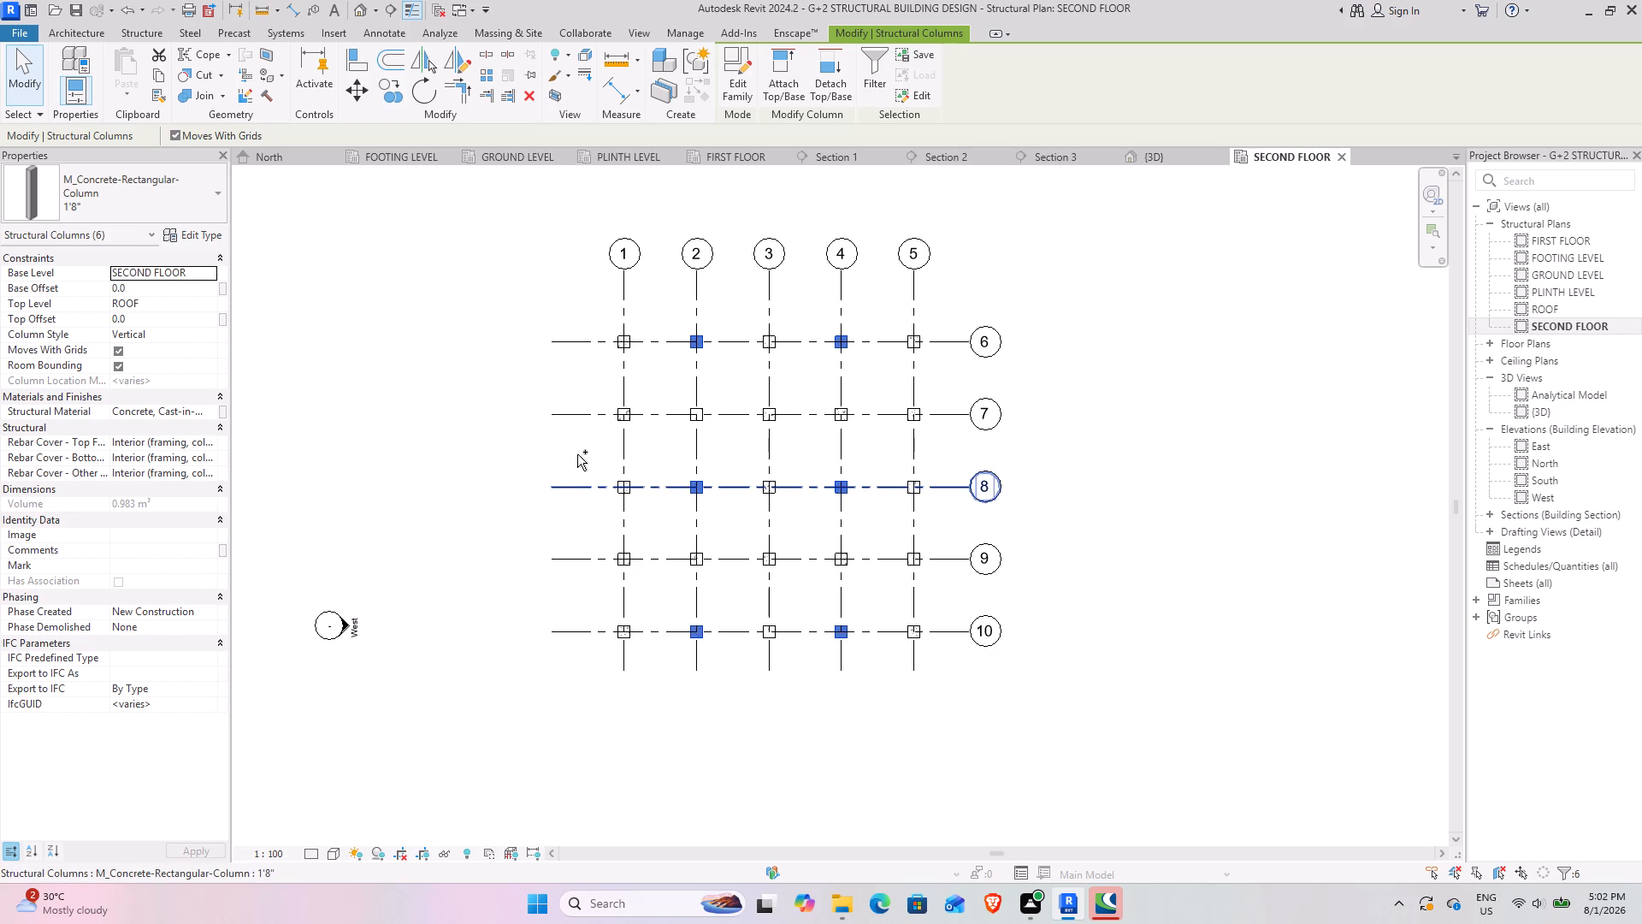
{"action": "left_click", "coordinate": [630, 423], "text": "ctrl"}
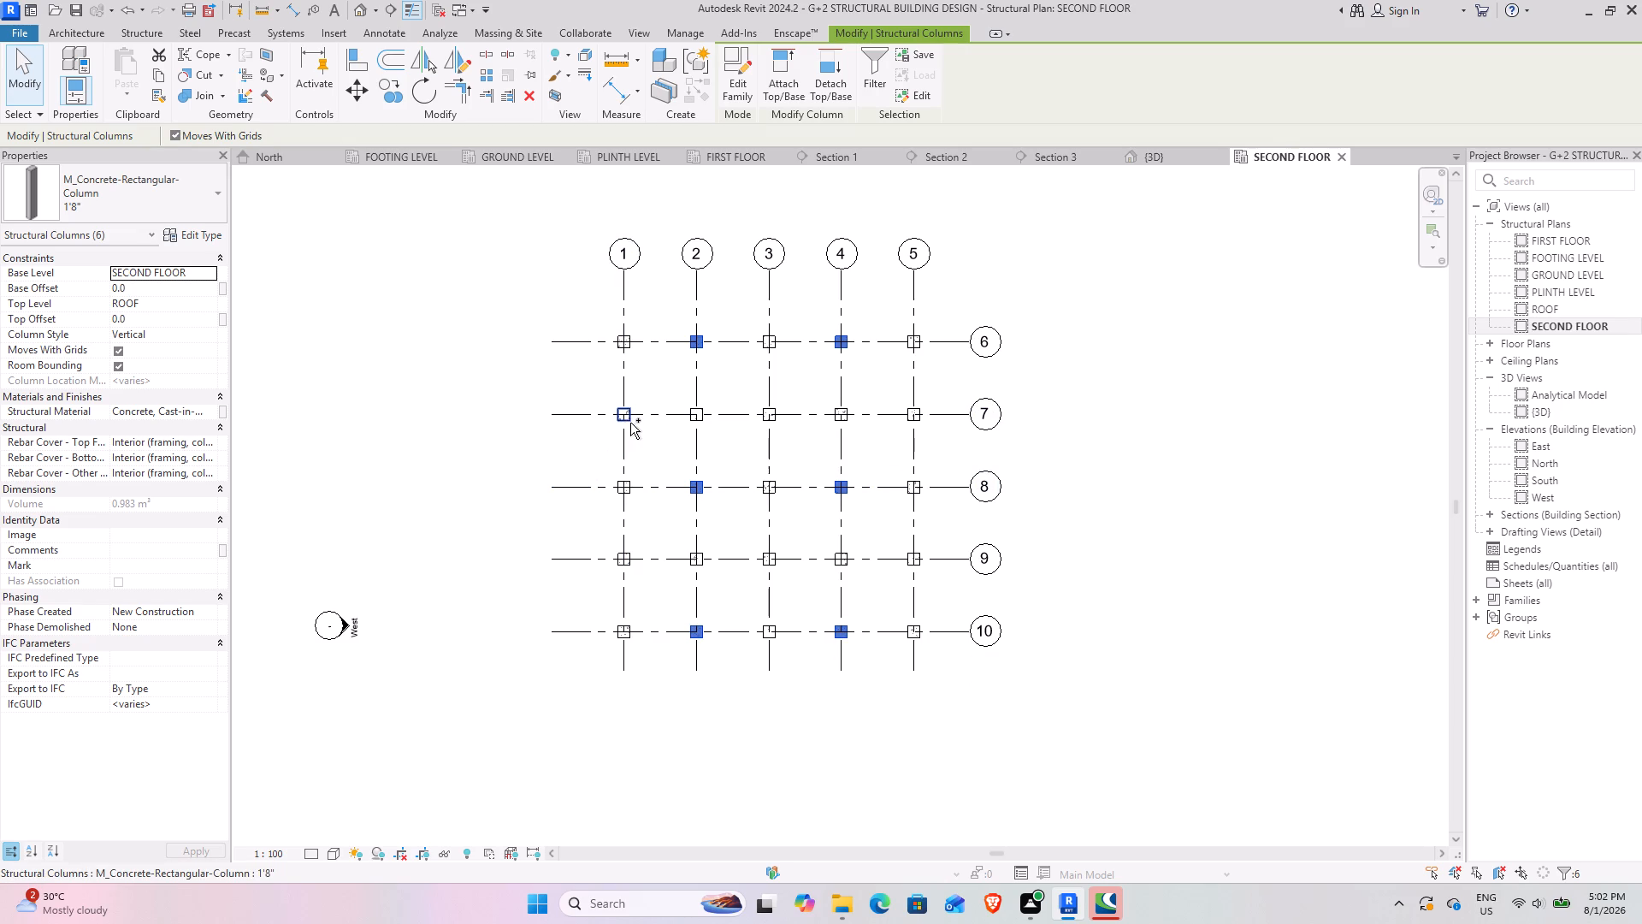
{"action": "left_click", "coordinate": [771, 418], "text": "ctrl"}
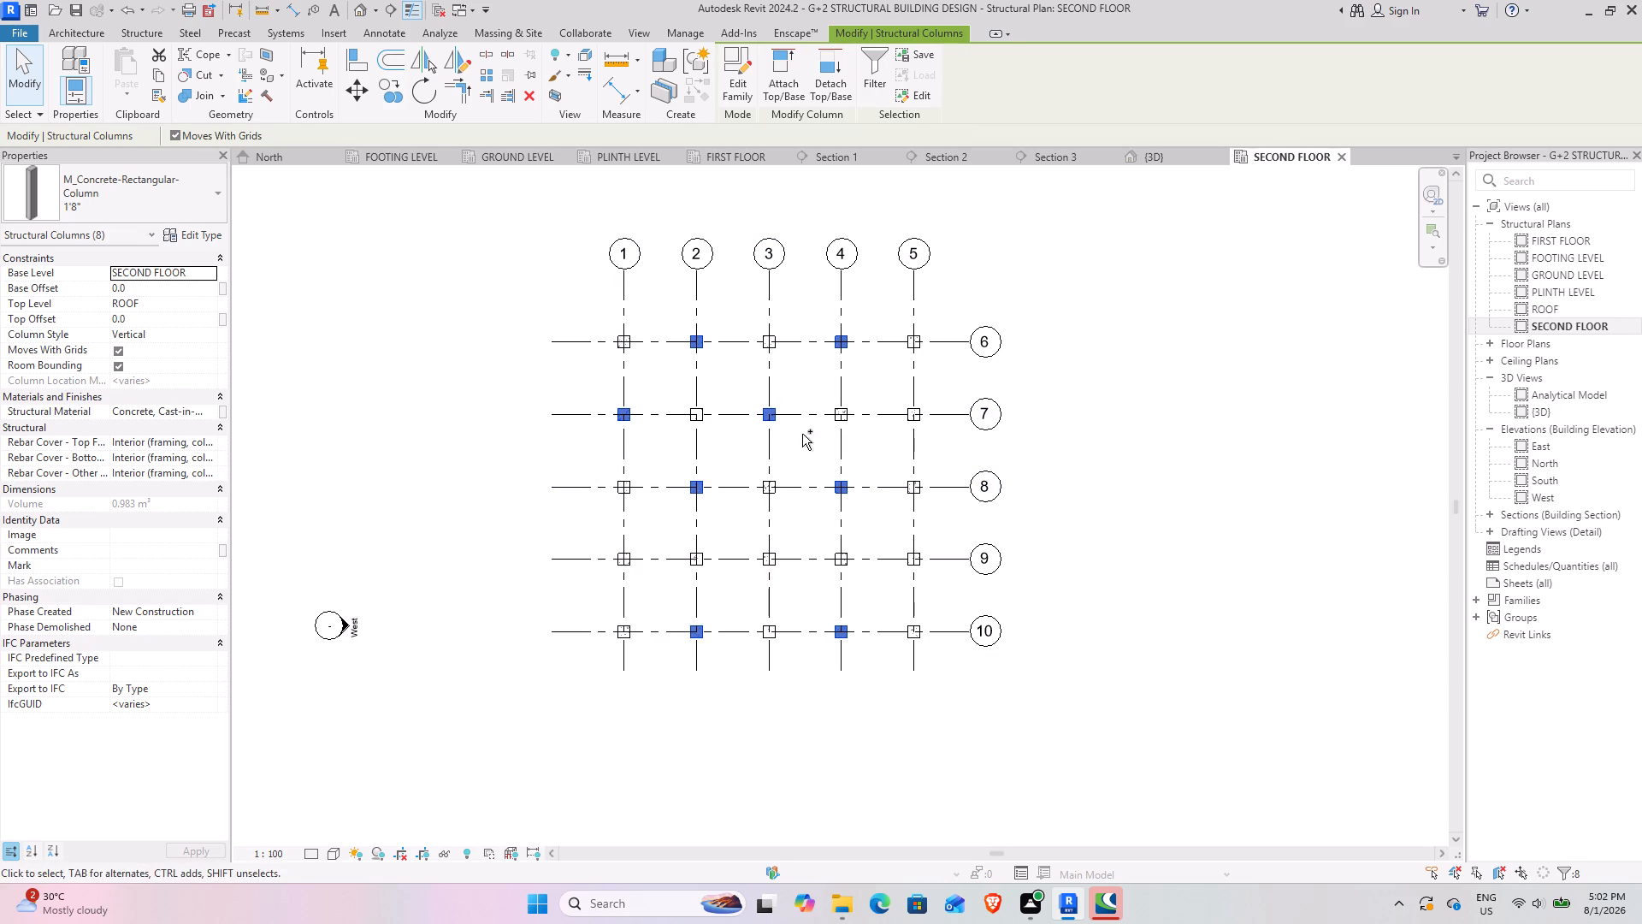
{"action": "left_click", "coordinate": [911, 423], "text": "ctrl"}
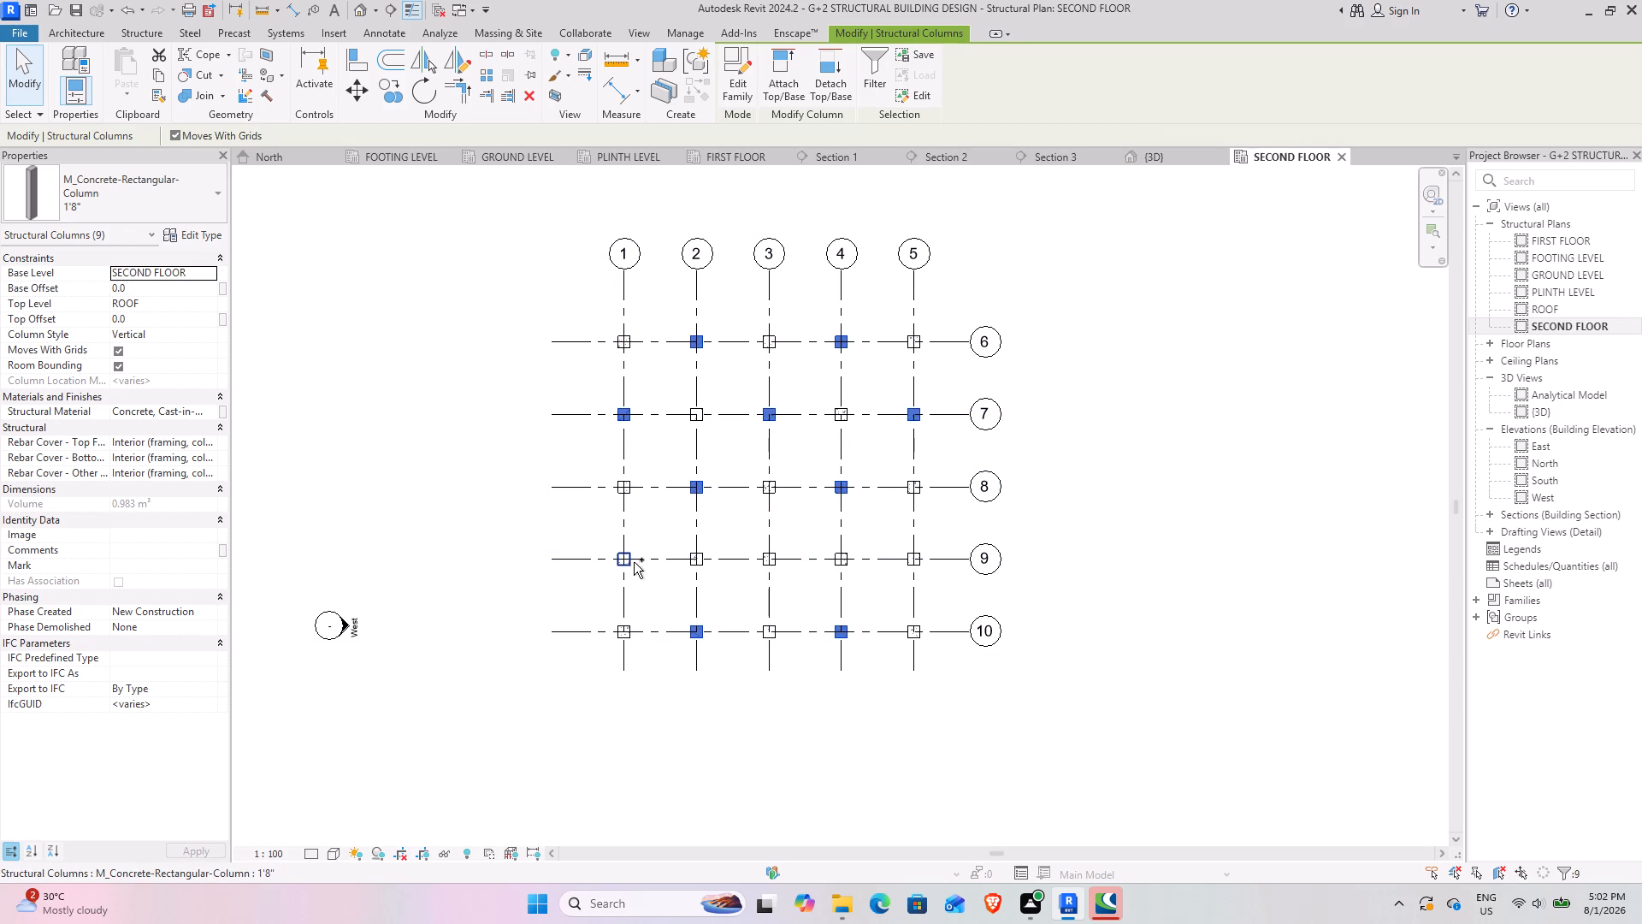
{"action": "left_click", "coordinate": [634, 562], "text": "ctrl"}
{"action": "left_click", "coordinate": [774, 564], "text": "ctrl"}
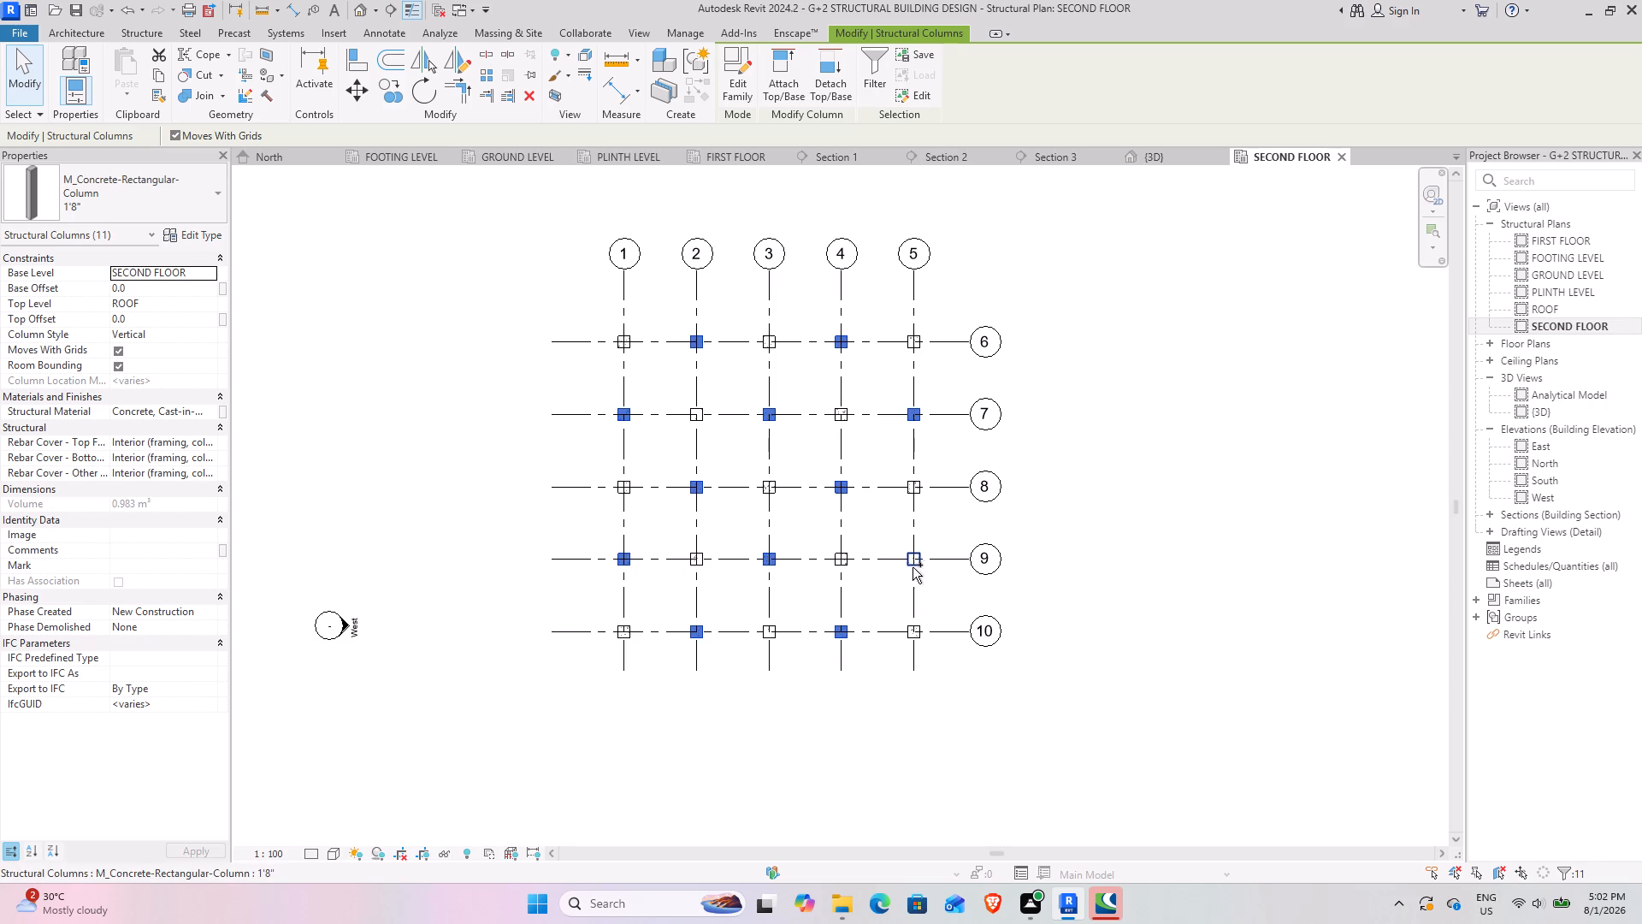
{"action": "left_click", "coordinate": [916, 566], "text": "ctrl"}
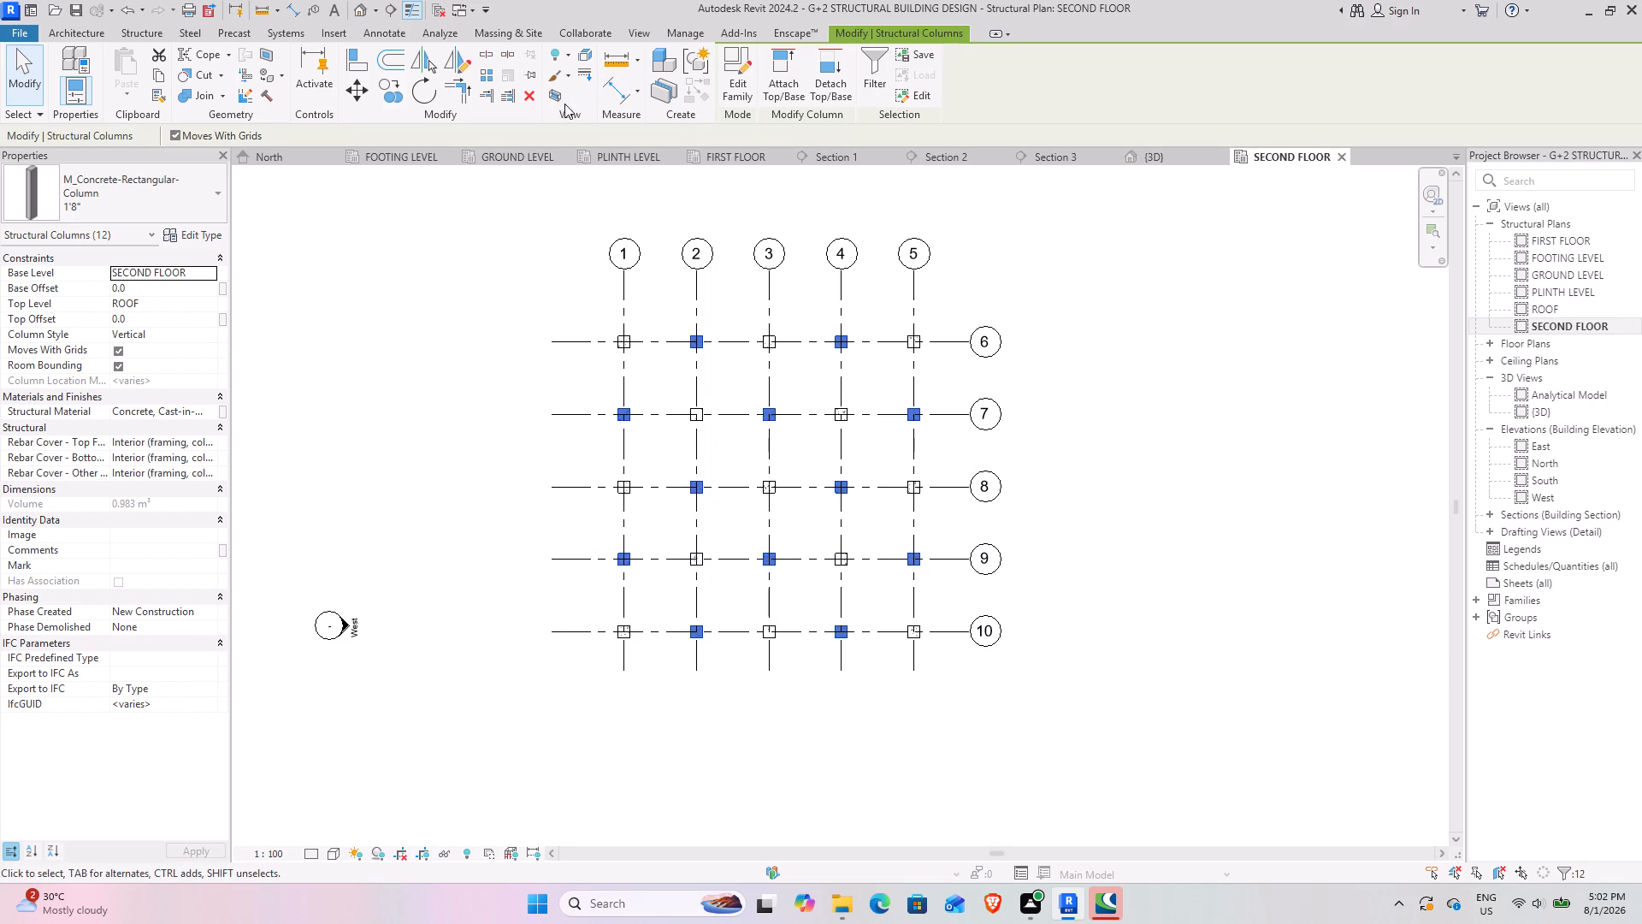
{"action": "left_click", "coordinate": [525, 98]}
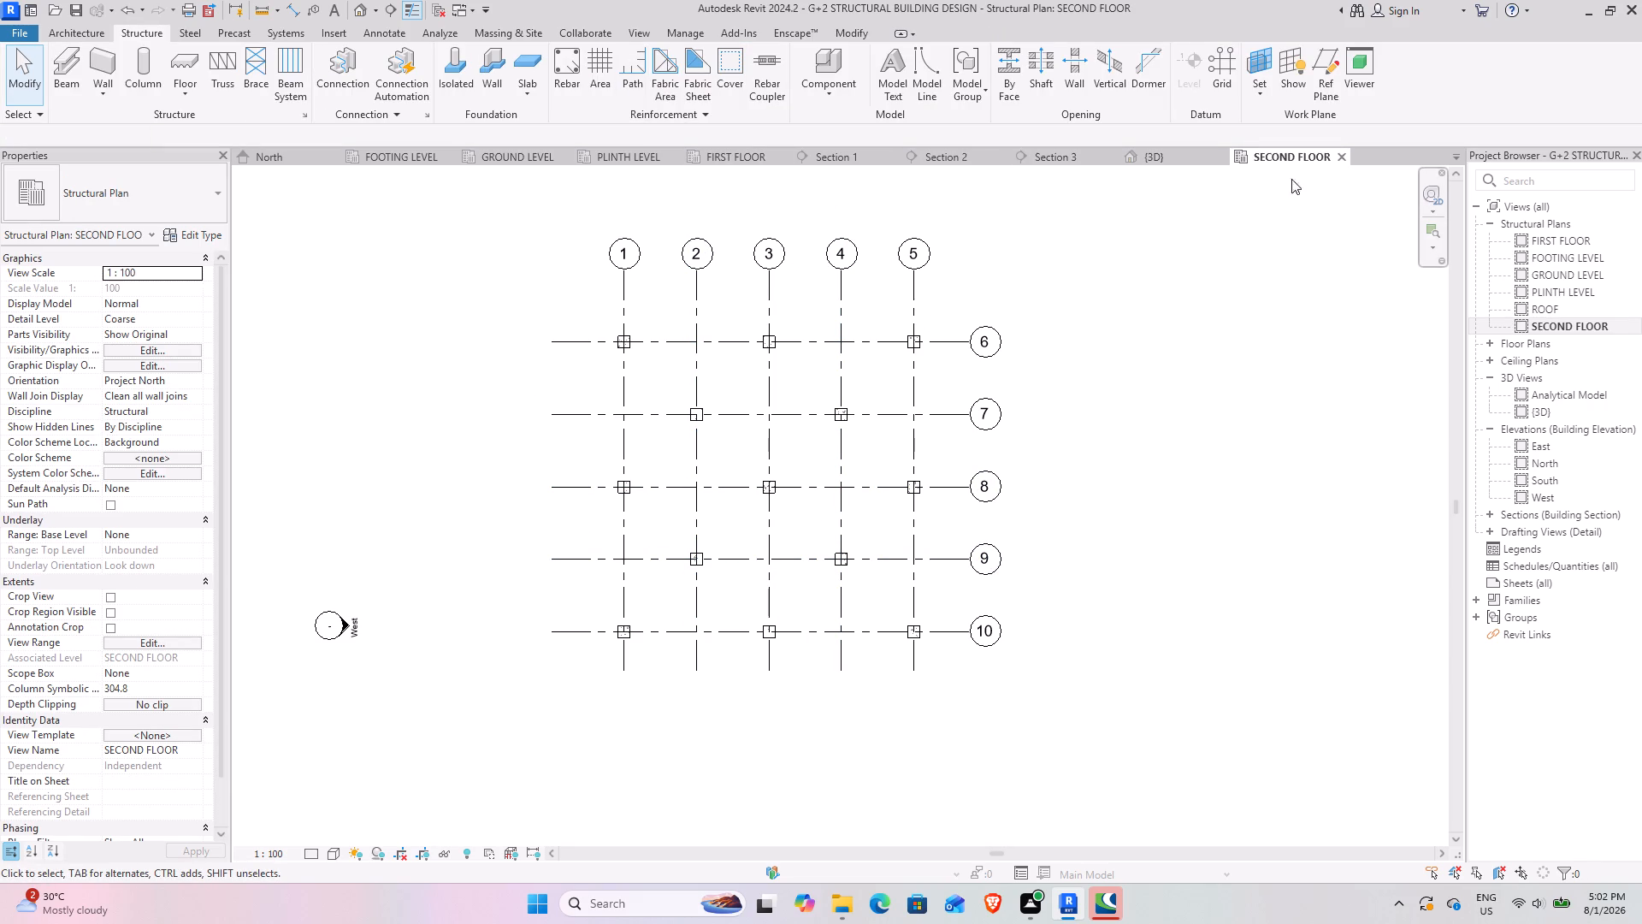
In the North elevation, set the 1'8" columns' base level to FIRST FLOOR and top level to SECOND FLOOR.
{"action": "left_click", "coordinate": [1154, 158]}
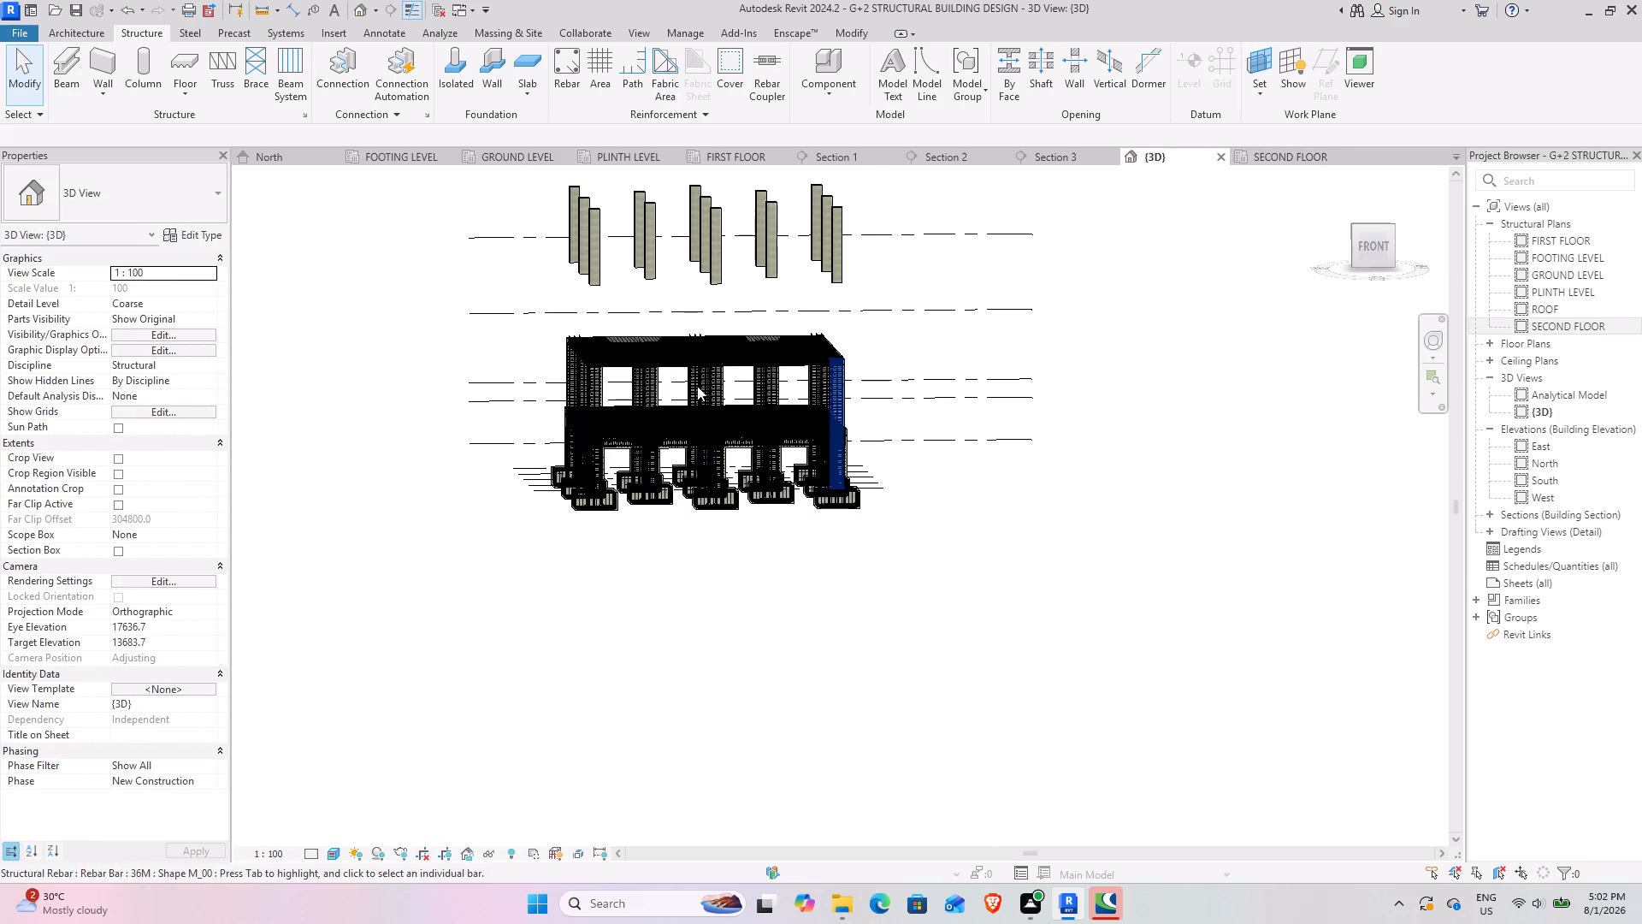
{"action": "left_click", "coordinate": [303, 159]}
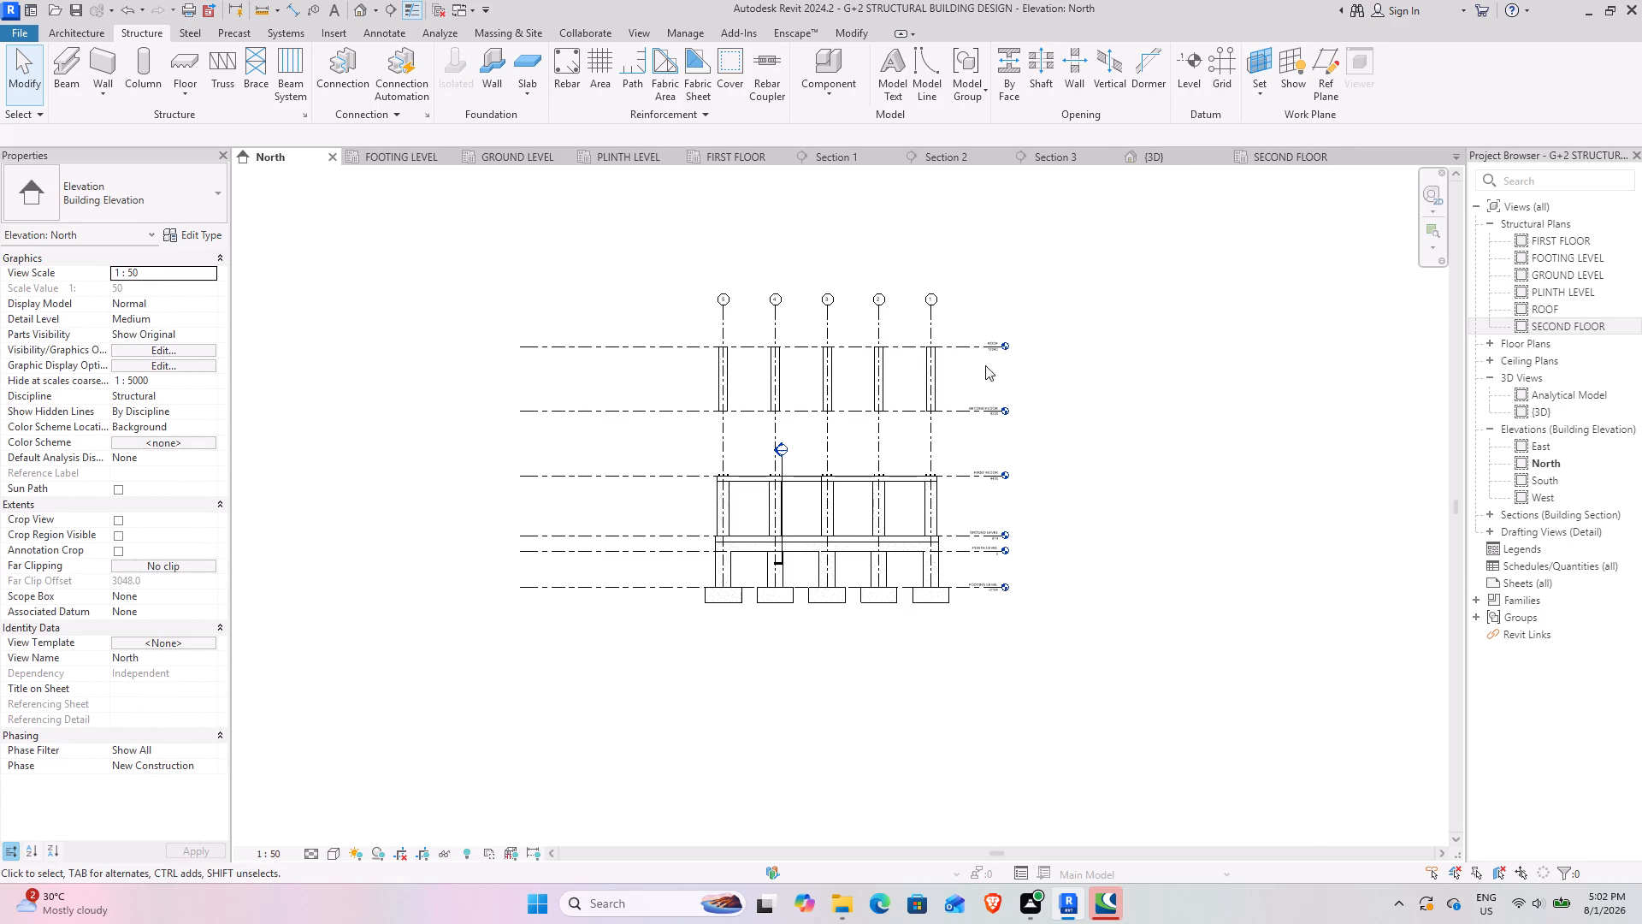
{"action": "left_click_drag", "start_coordinate": [694, 330], "coordinate": [925, 431]}
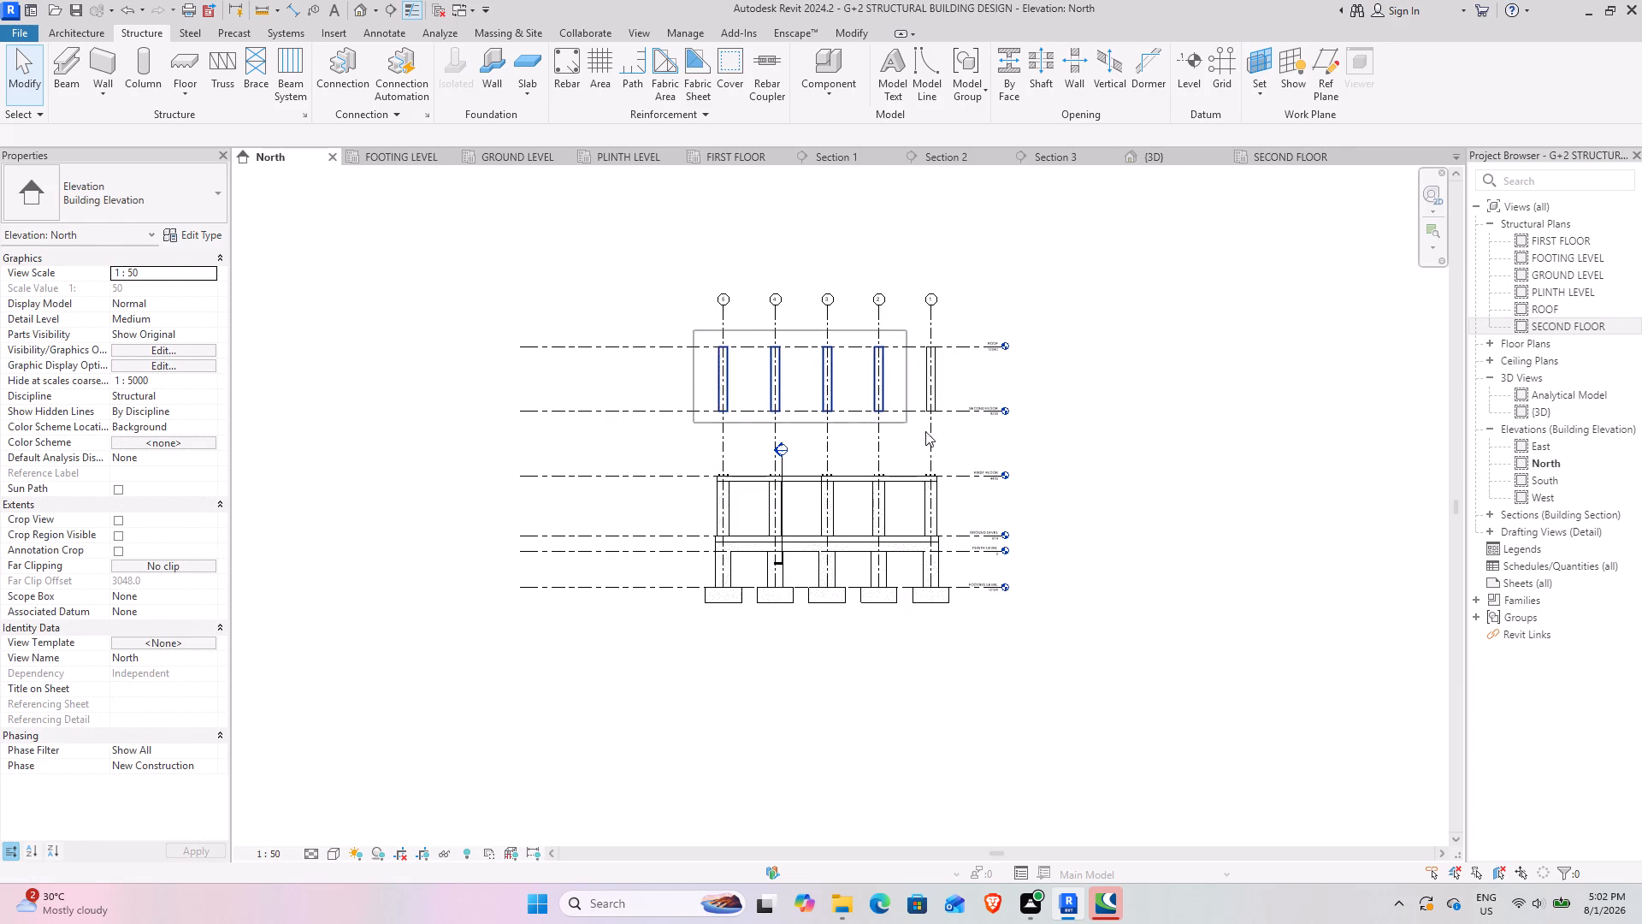
{"action": "left_click_drag", "start_coordinate": [925, 431], "coordinate": [954, 439]}
{"action": "left_click", "coordinate": [210, 272]}
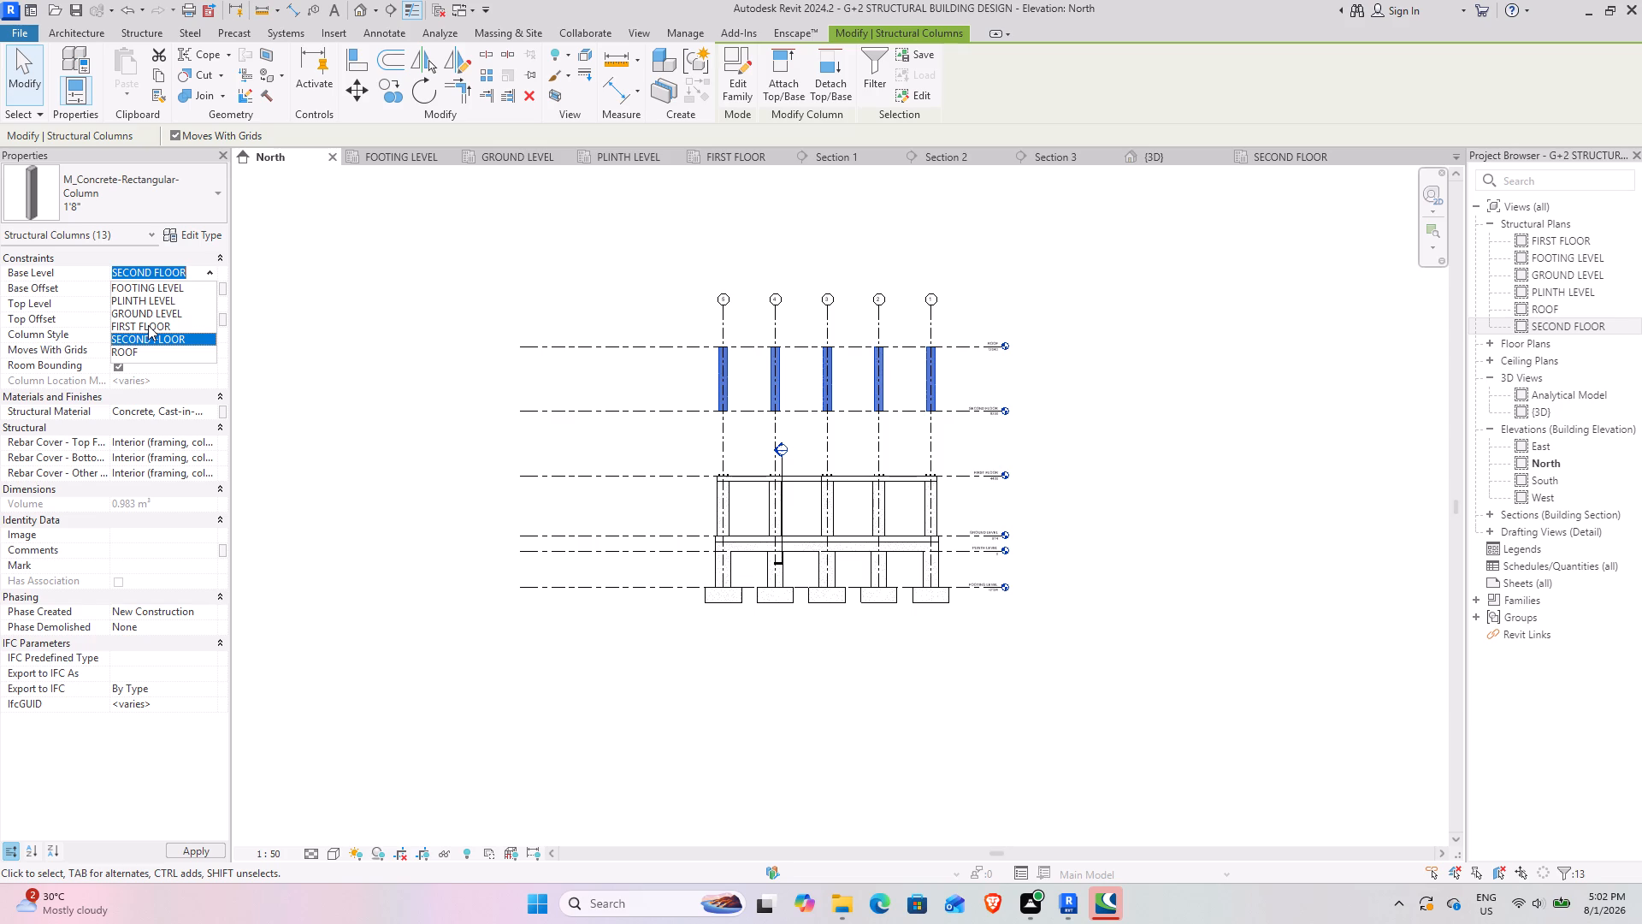
{"action": "left_click", "coordinate": [148, 325]}
{"action": "left_click", "coordinate": [210, 307]}
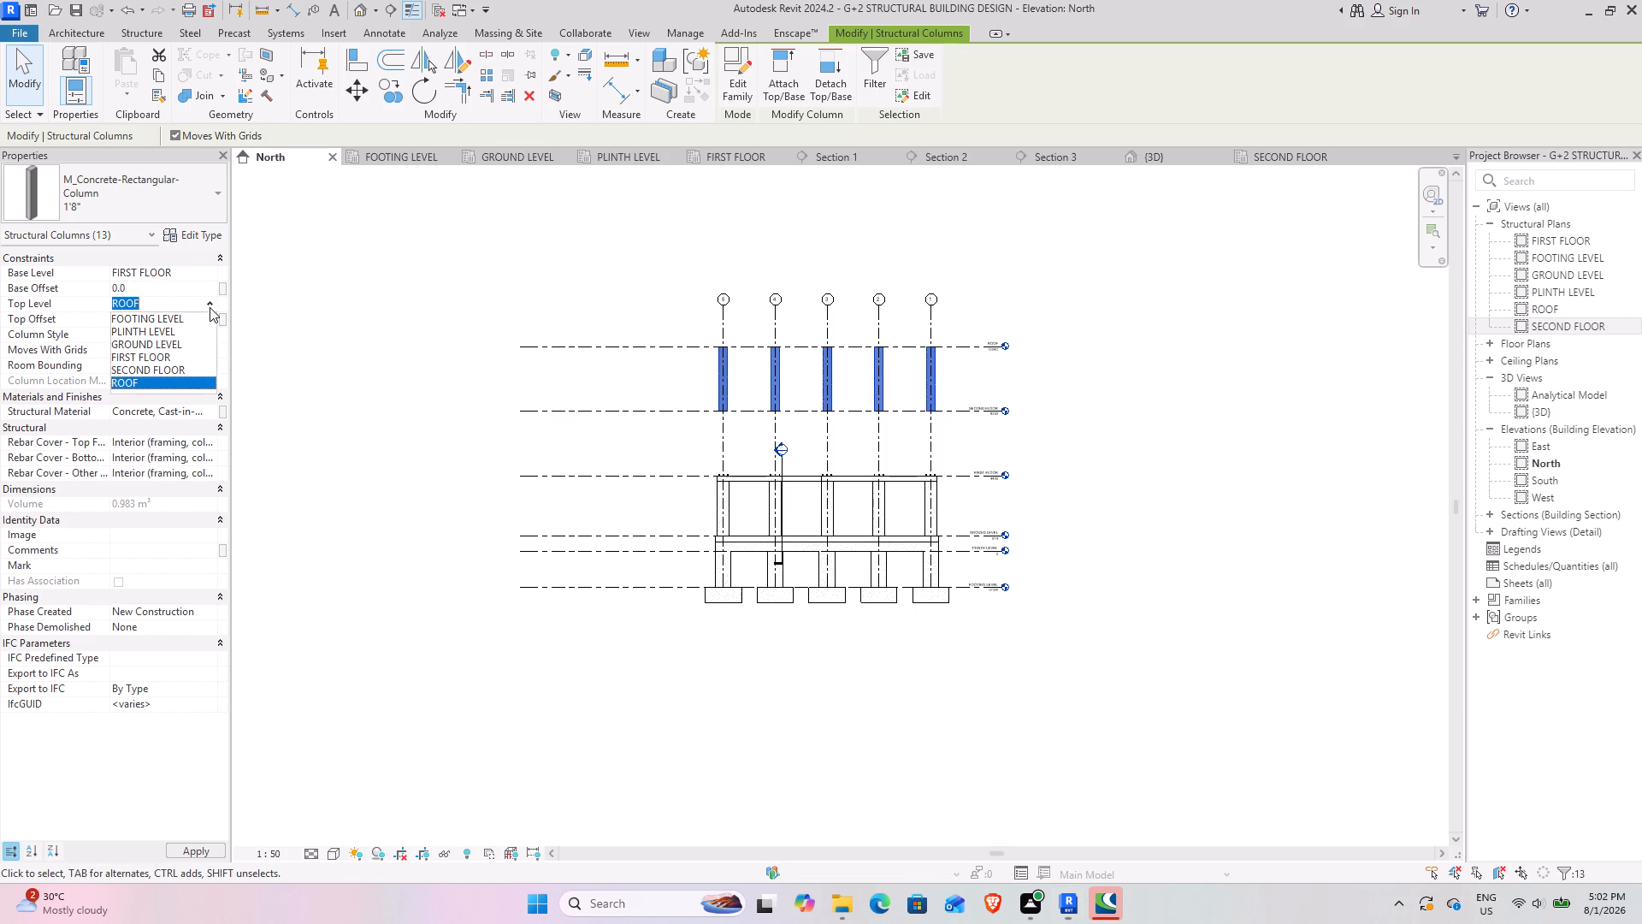
{"action": "left_click", "coordinate": [134, 368]}
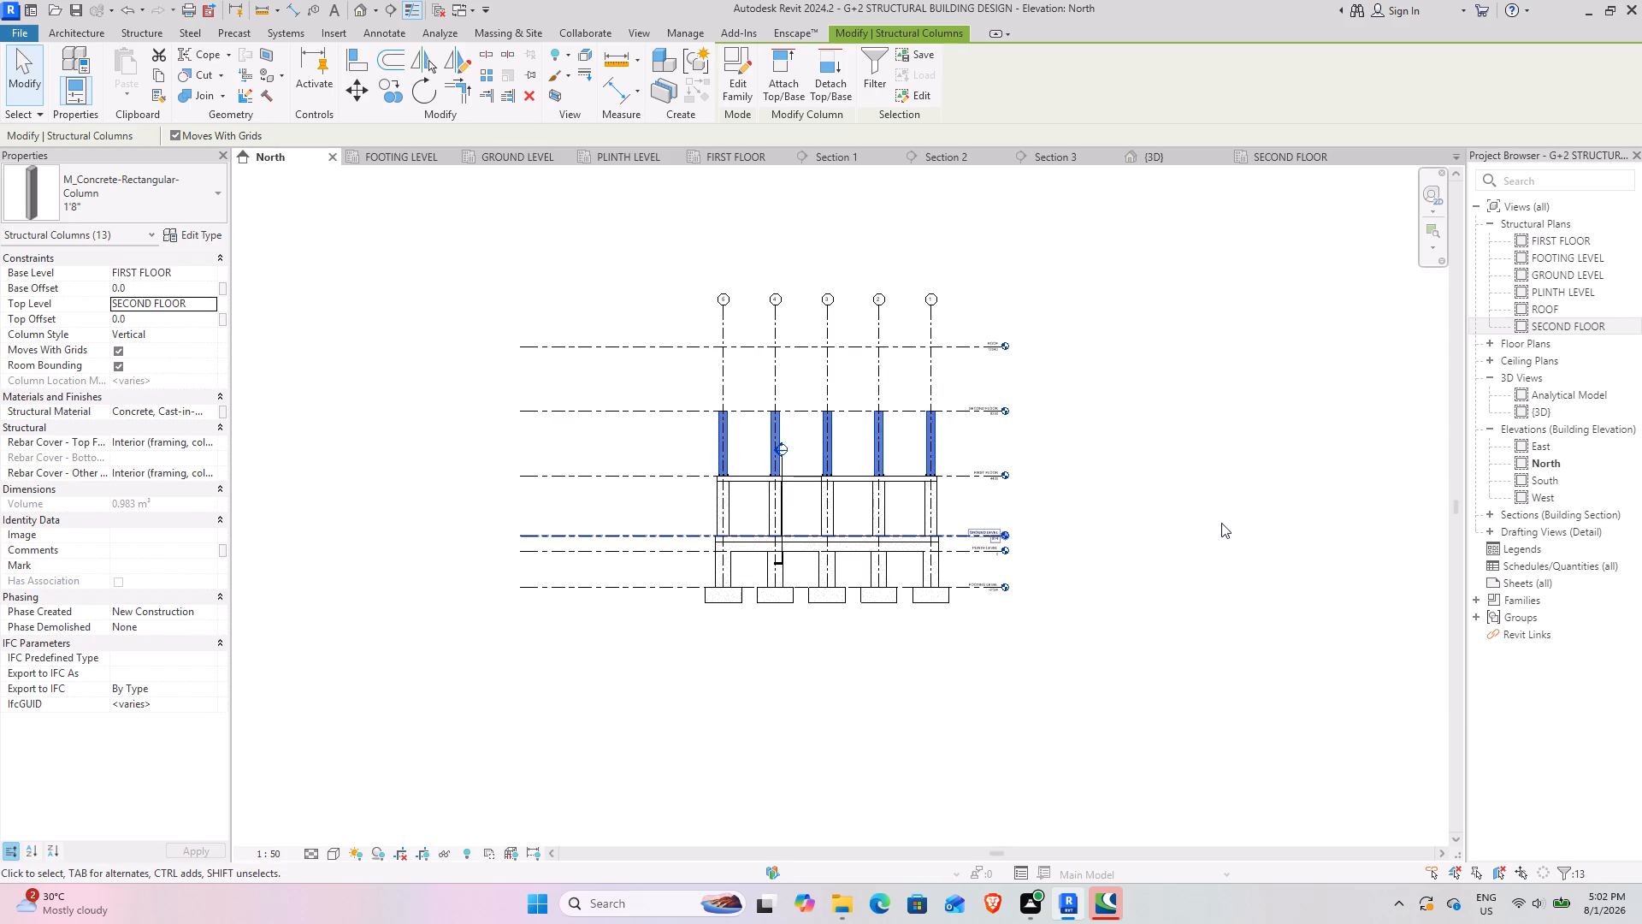
{"action": "left_click", "coordinate": [1221, 518]}
Examine in the North elevation how the 1'8" columns meet the first-floor slab and the columns below.
{"action": "scroll", "coordinate": [828, 499], "scroll_direction": "up", "scroll_amount": 8}
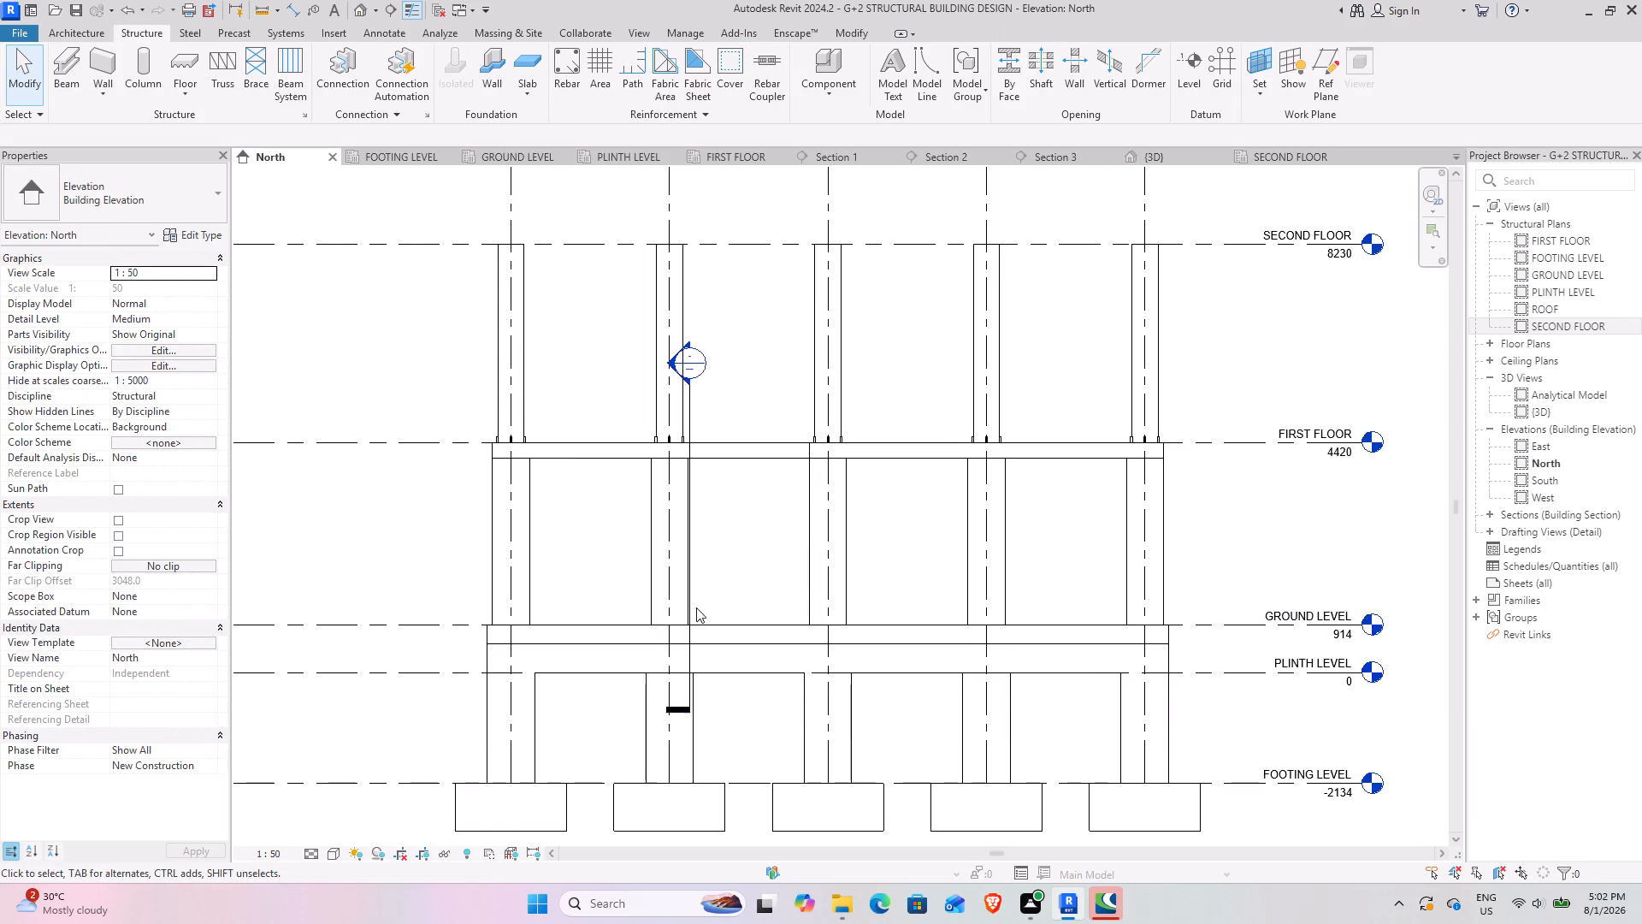
{"action": "middle_click_drag", "start_coordinate": [692, 603], "coordinate": [603, 614]}
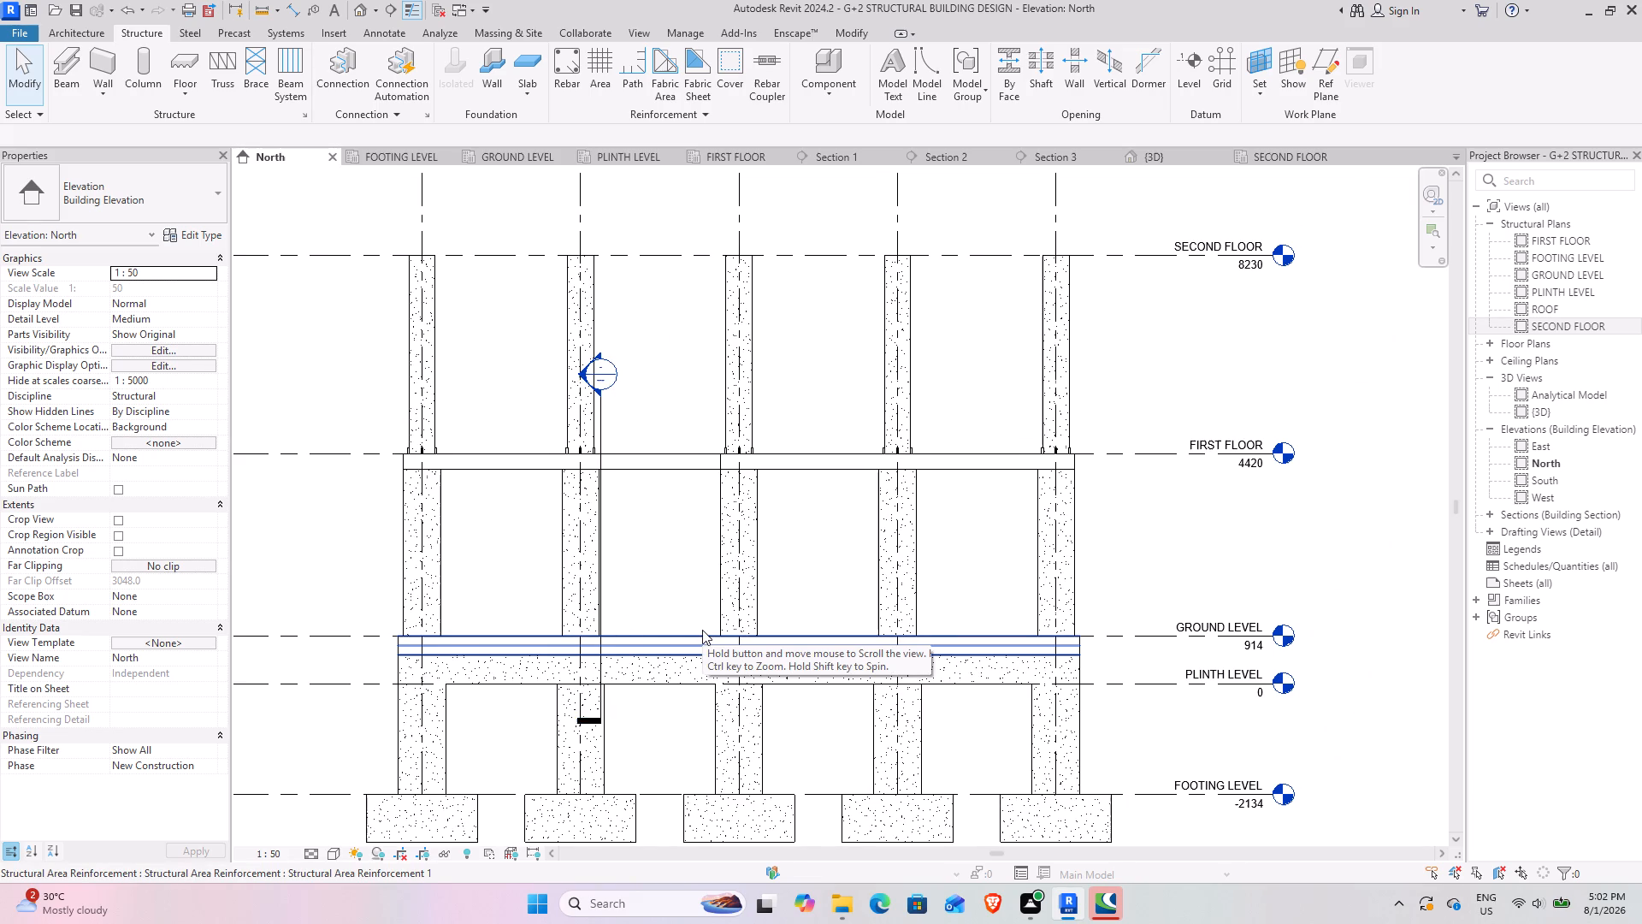
{"action": "middle_click_drag", "start_coordinate": [876, 576], "coordinate": [851, 439]}
{"action": "scroll", "coordinate": [836, 472], "scroll_direction": "down", "scroll_amount": 2}
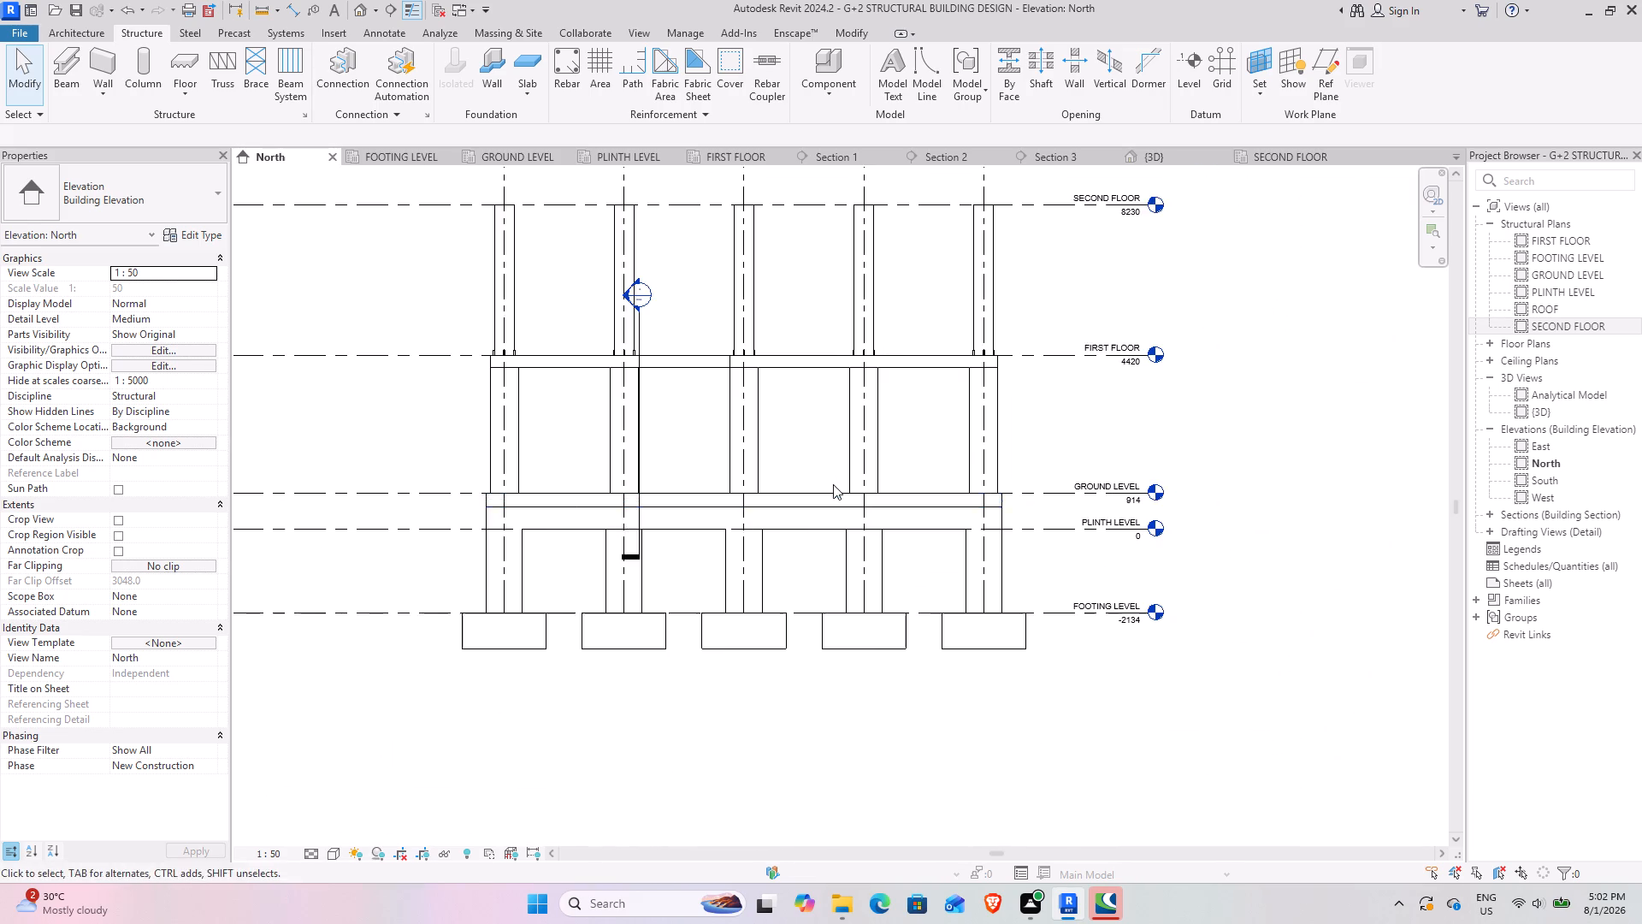
{"action": "middle_click_drag", "start_coordinate": [635, 614], "coordinate": [629, 675]}
{"action": "left_click", "coordinate": [1251, 441]}
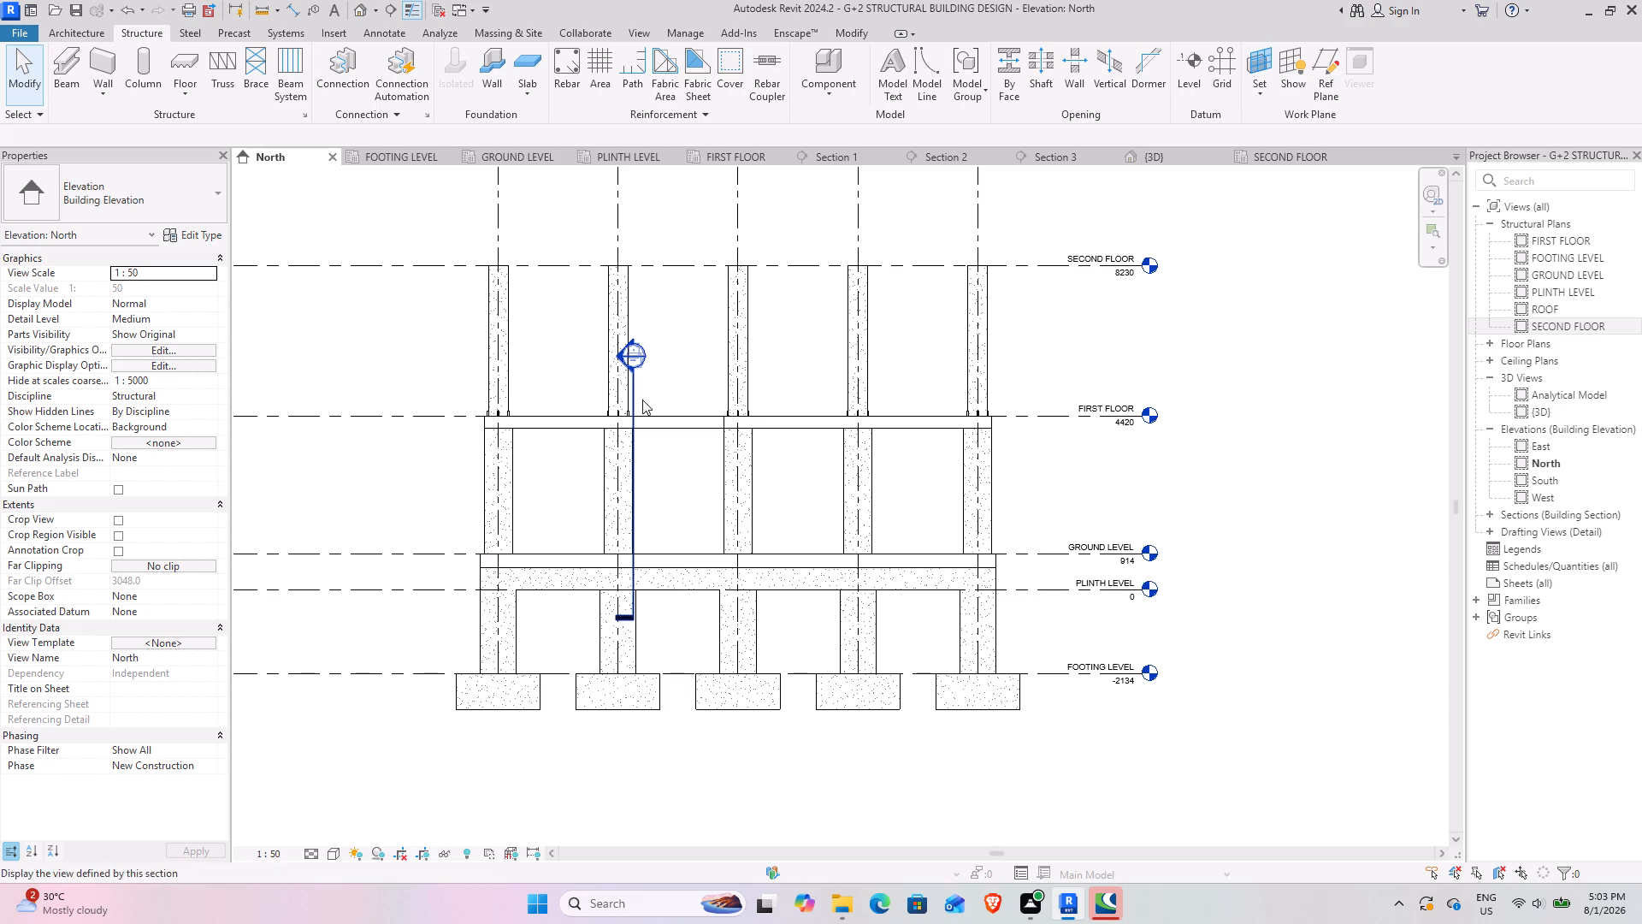
{"action": "scroll", "coordinate": [635, 400], "scroll_direction": "up", "scroll_amount": 7}
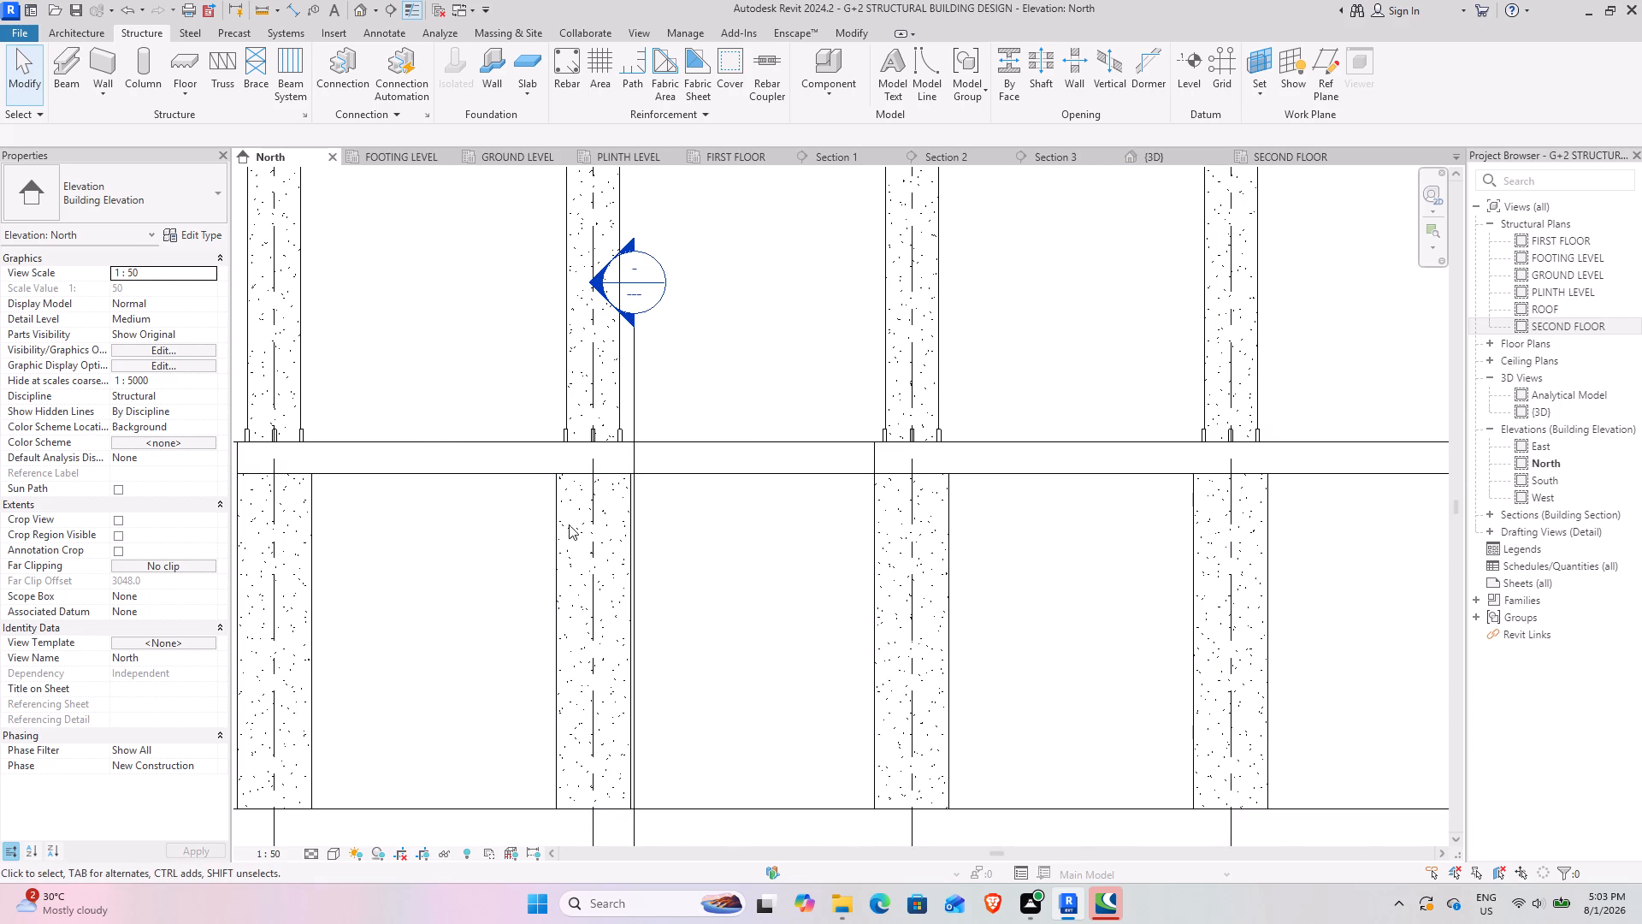
{"action": "scroll", "coordinate": [626, 443], "scroll_direction": "up", "scroll_amount": 3}
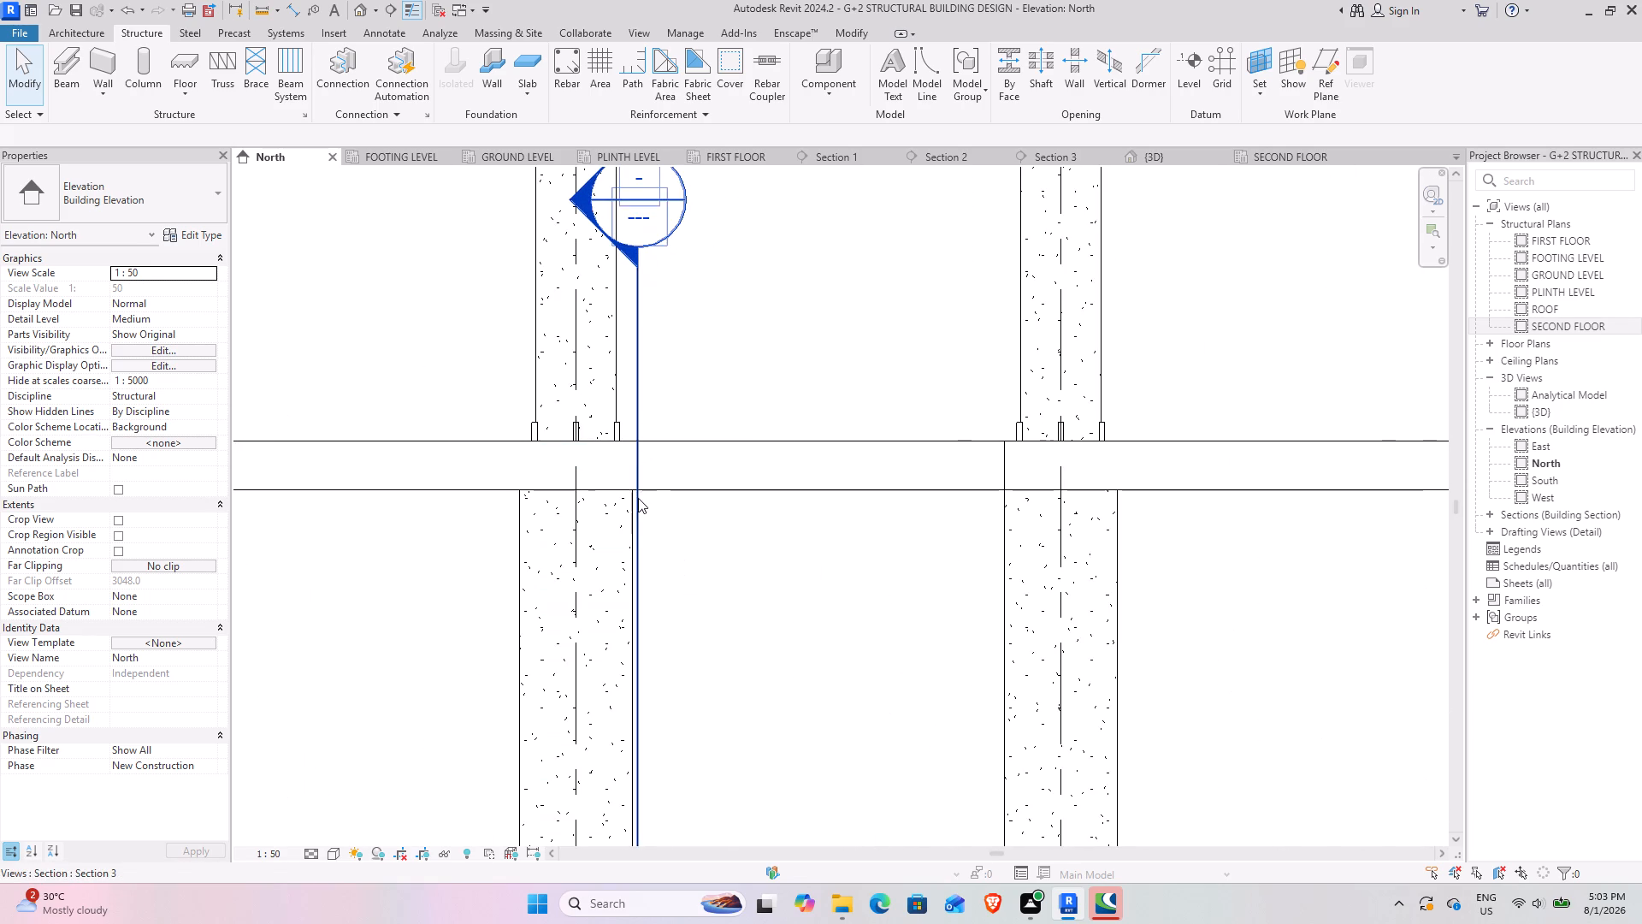
Close the FIRST FLOOR, PLINTH LEVEL, GROUND LEVEL, FOOTING LEVEL and Section 1 views, and return to the SECOND FLOOR plan.
{"action": "left_click", "coordinate": [1283, 160]}
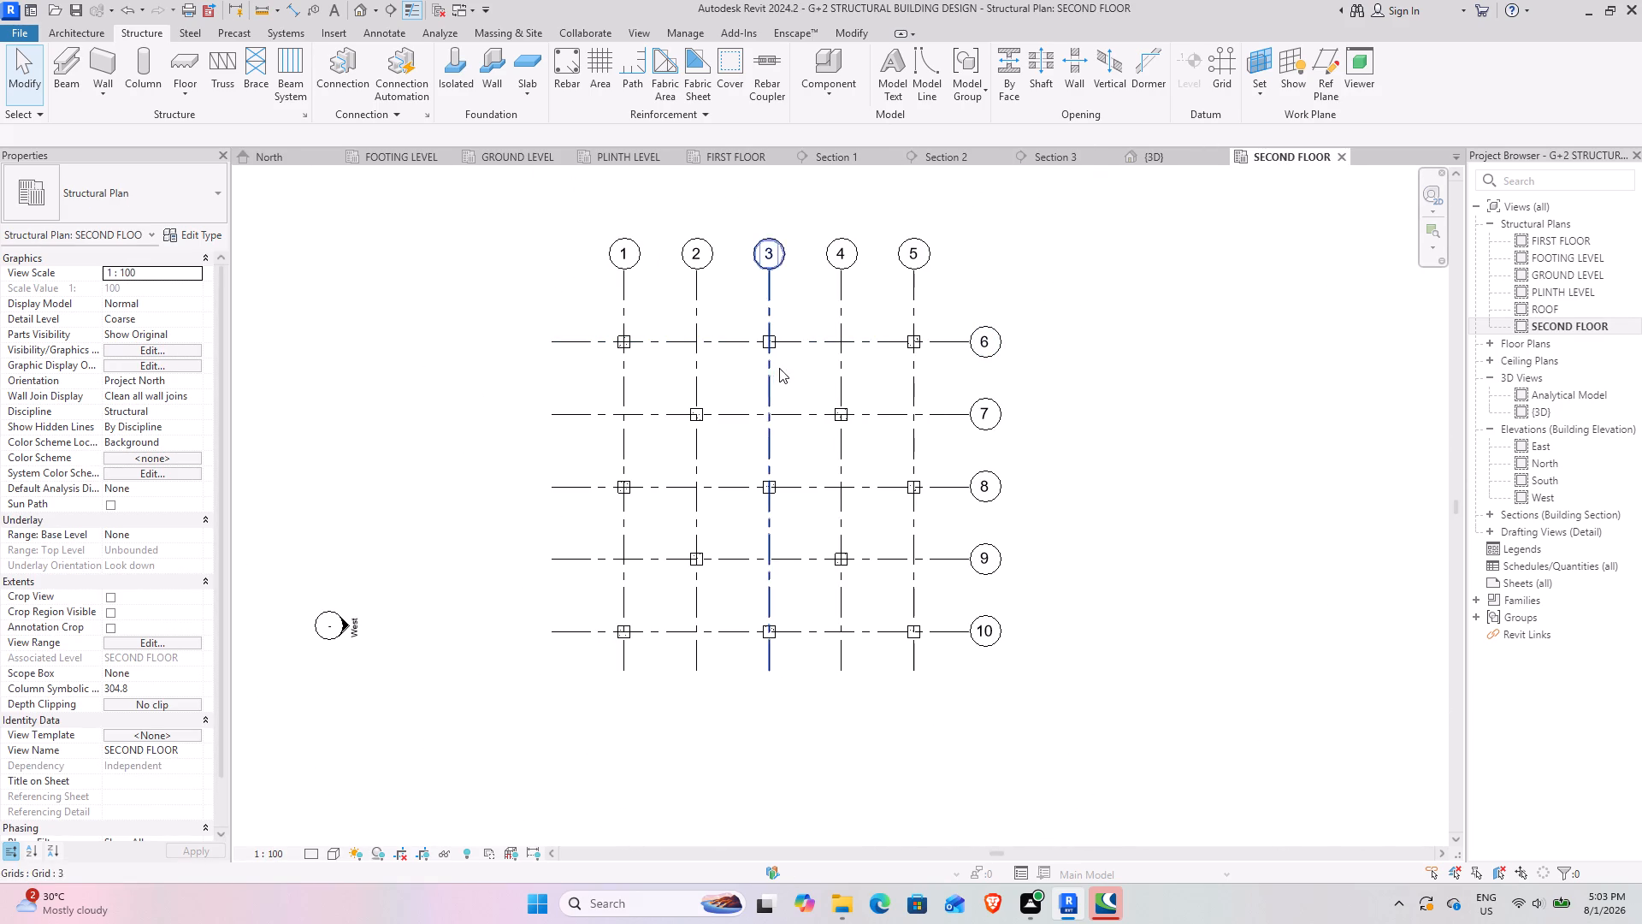
{"action": "left_click", "coordinate": [781, 156]}
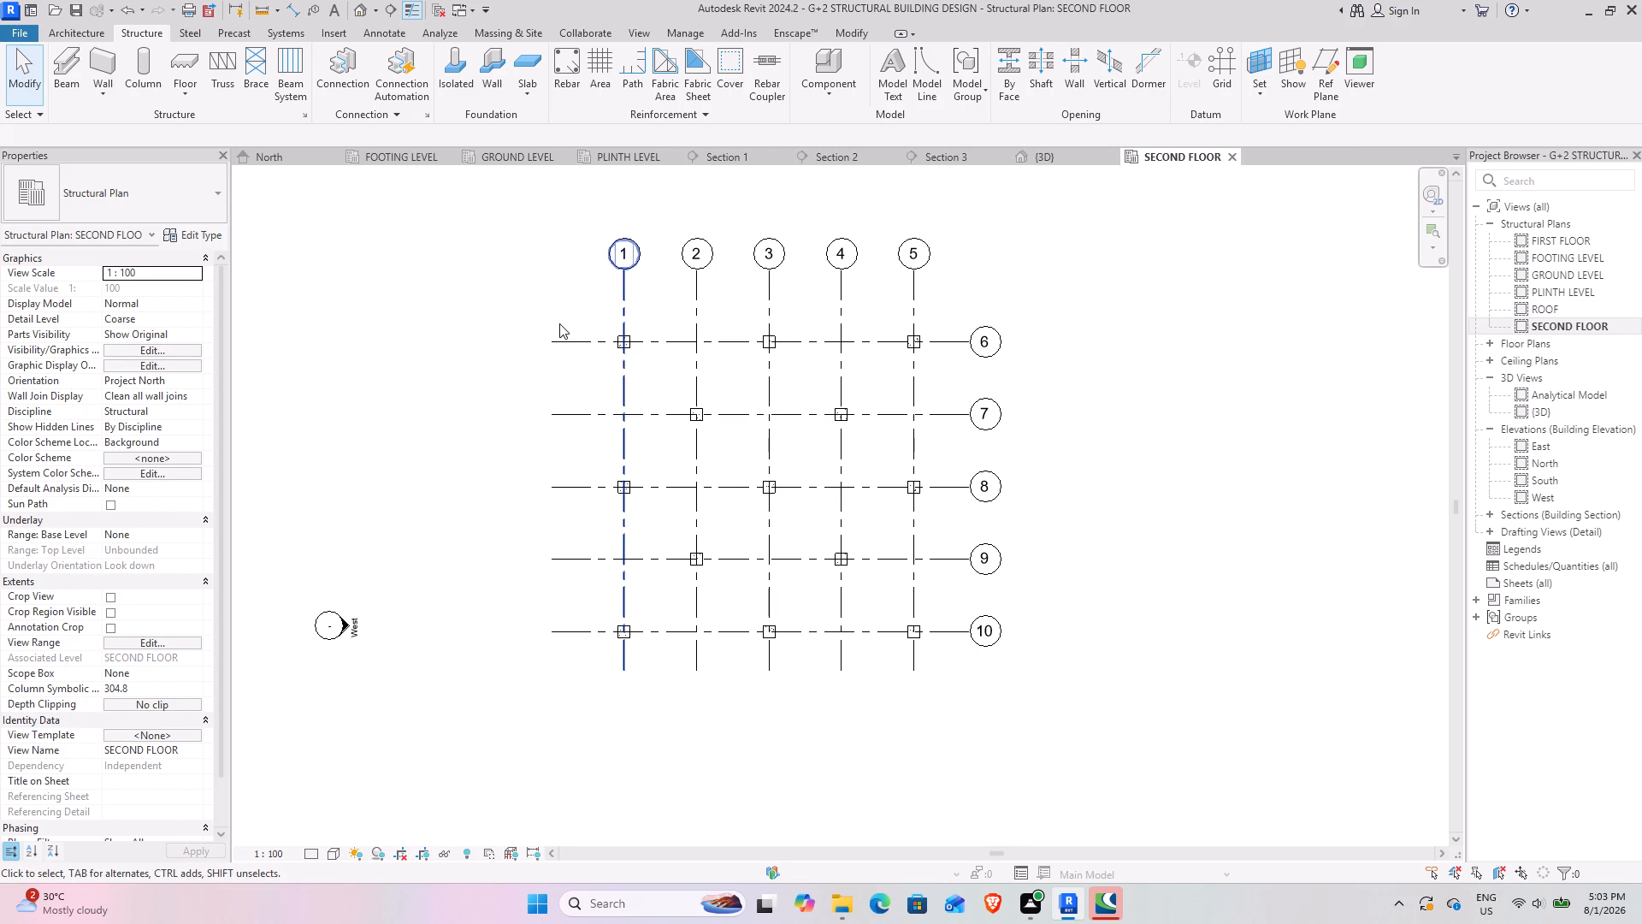
{"action": "scroll", "coordinate": [692, 341], "scroll_direction": "up", "scroll_amount": 3}
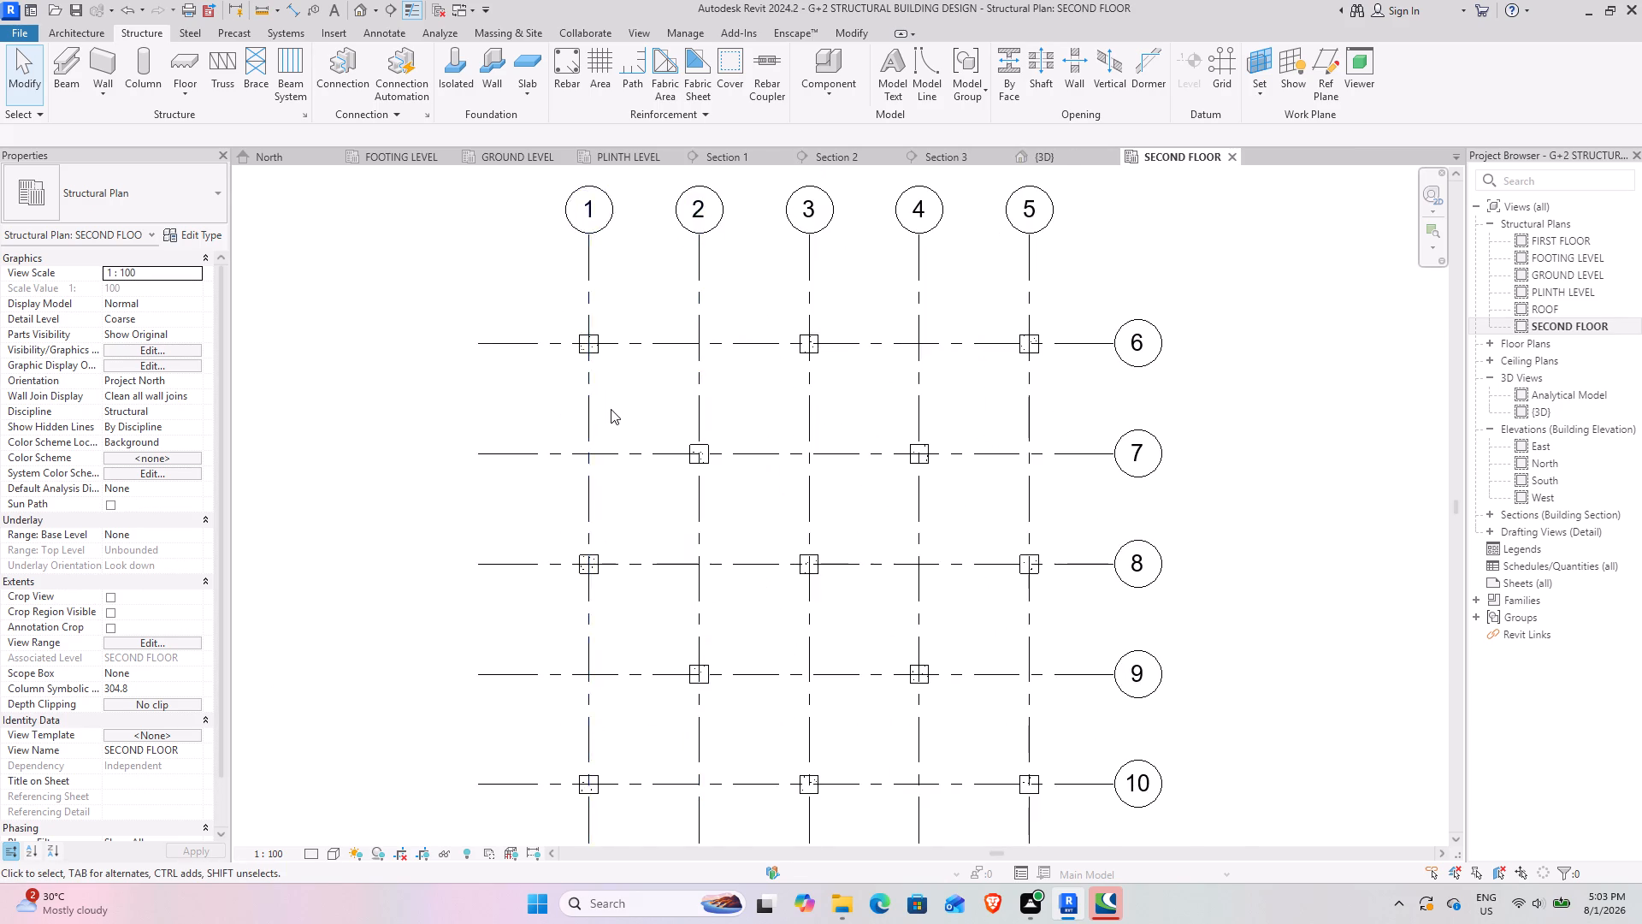
{"action": "scroll", "coordinate": [611, 409], "scroll_direction": "up", "scroll_amount": 3}
{"action": "middle_click_drag", "start_coordinate": [628, 416], "coordinate": [696, 388]}
{"action": "left_click", "coordinate": [1057, 157]}
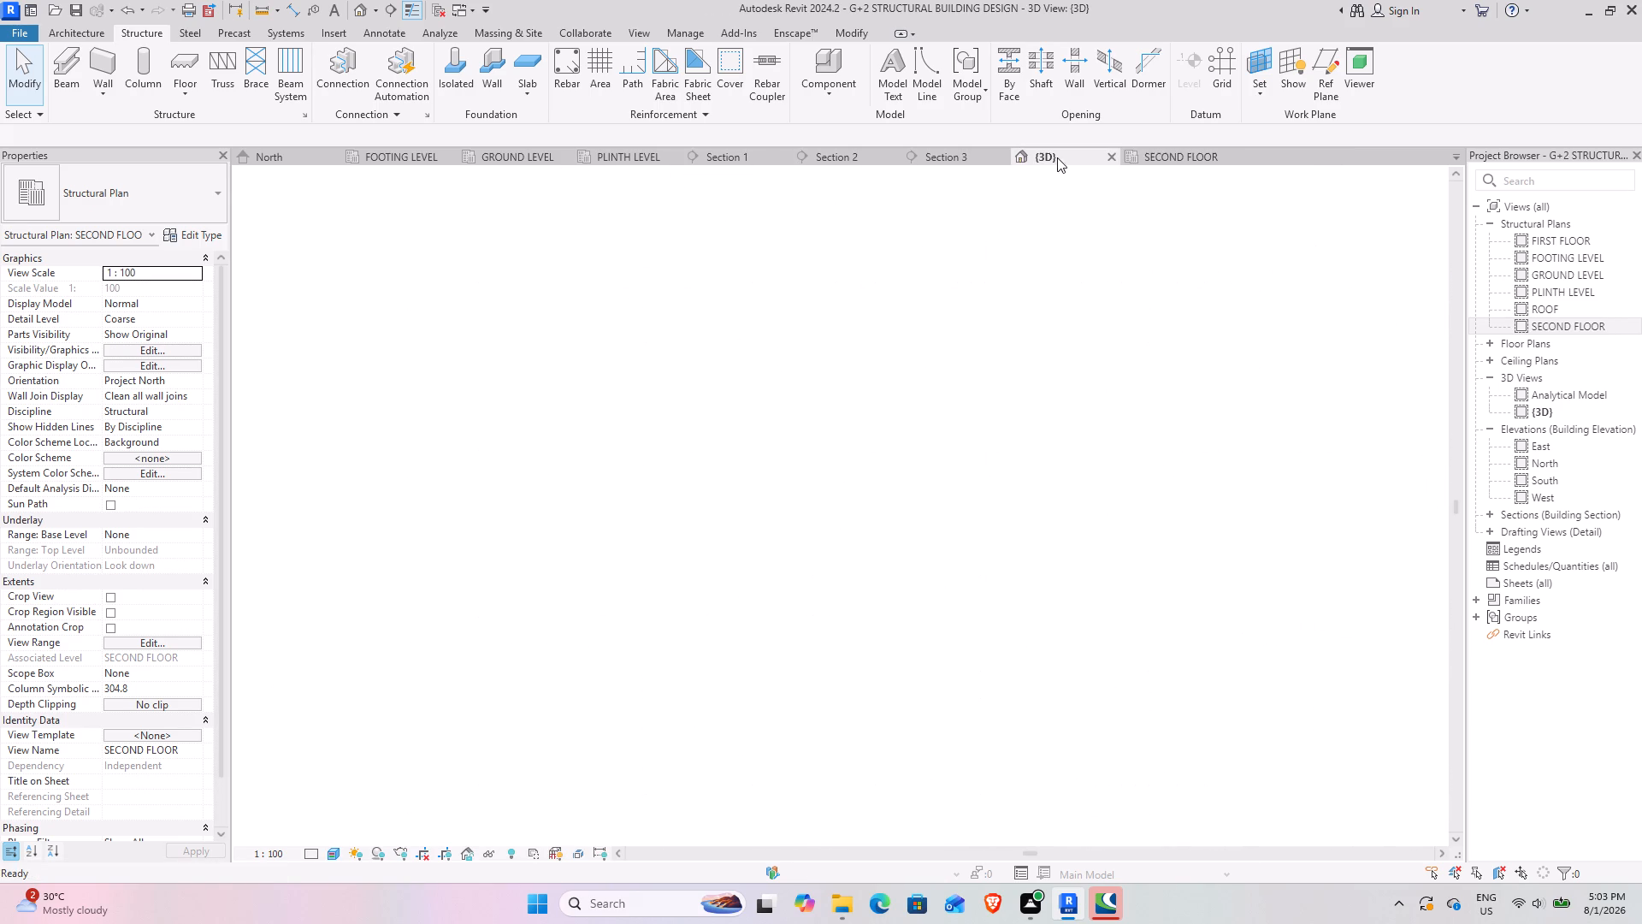
{"action": "left_click", "coordinate": [672, 151]}
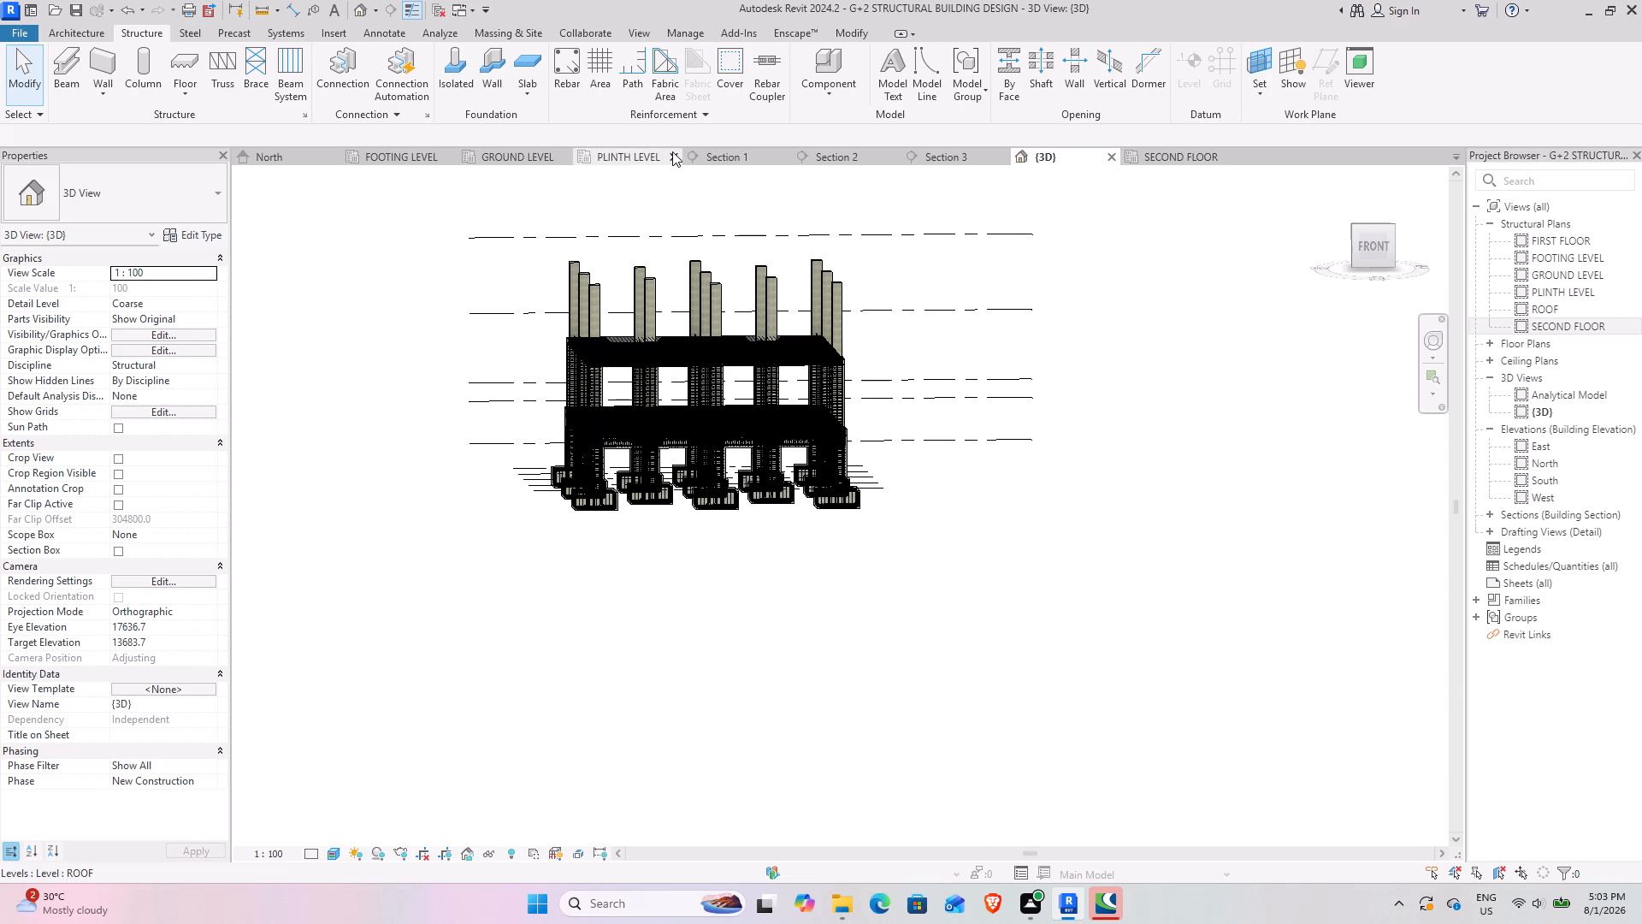
{"action": "left_click", "coordinate": [564, 158]}
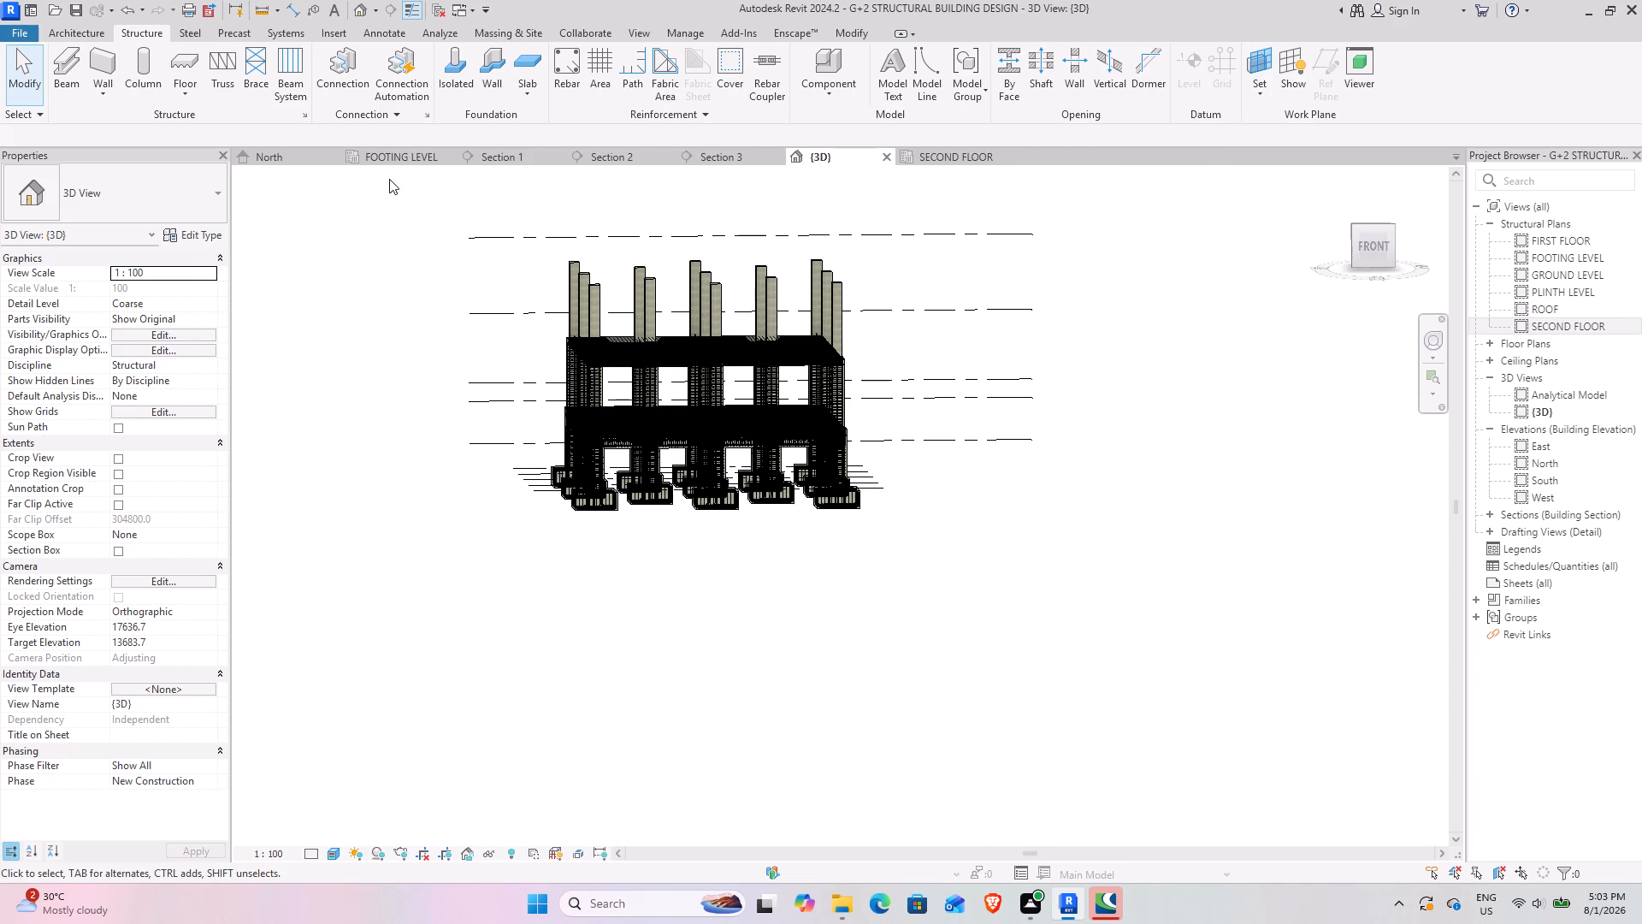
{"action": "left_click", "coordinate": [449, 154]}
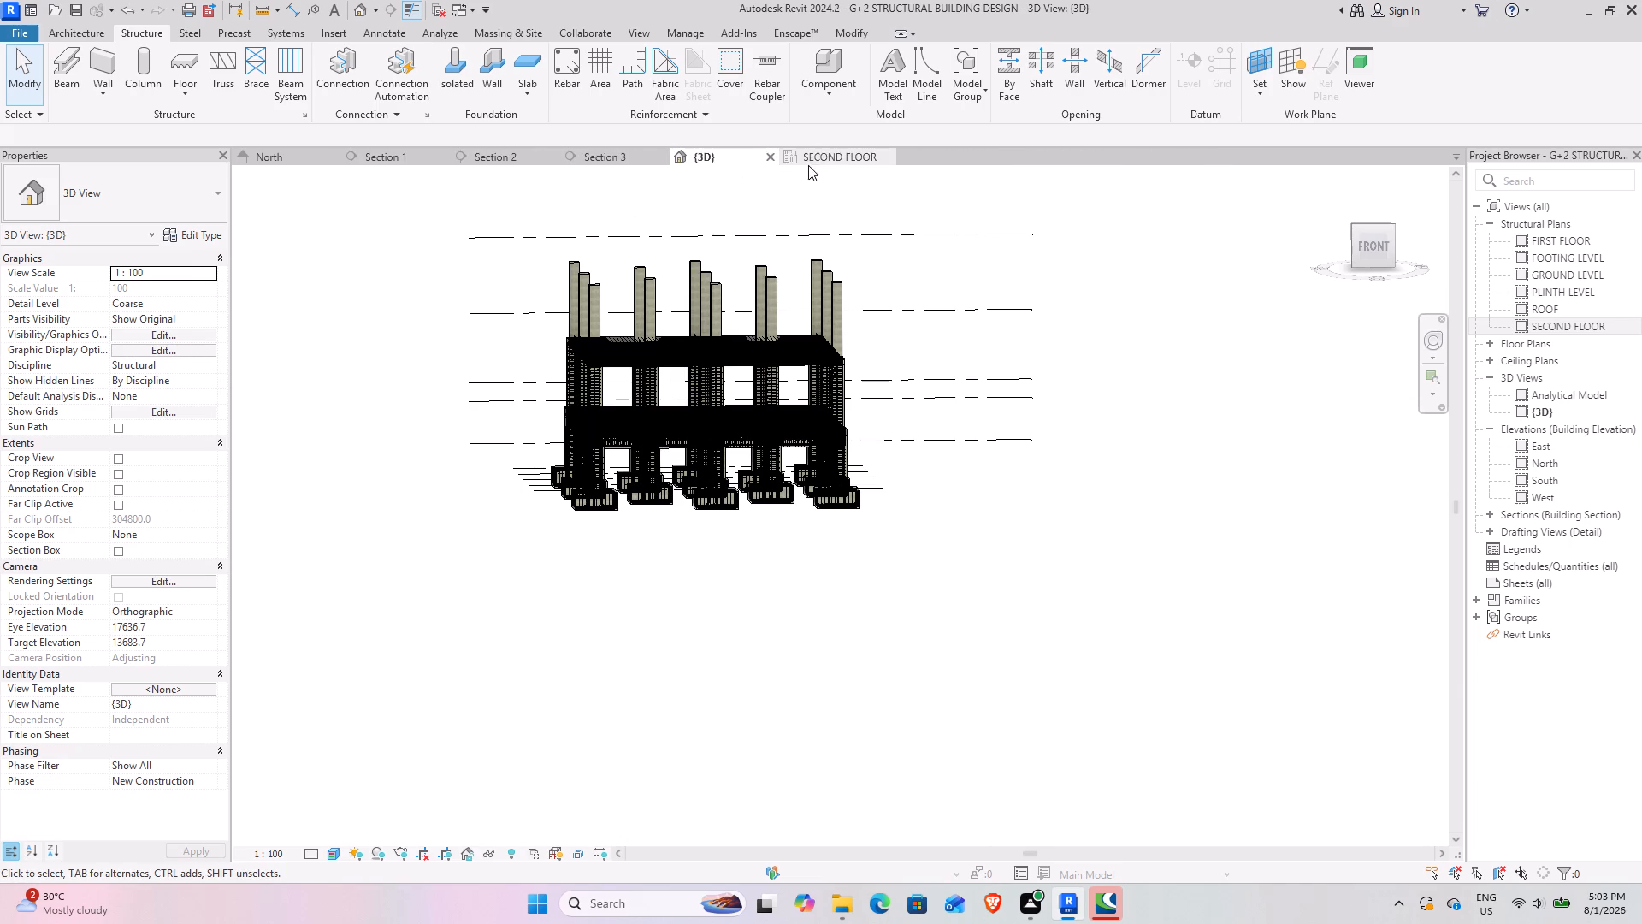
{"action": "left_click", "coordinate": [443, 153]}
{"action": "left_click", "coordinate": [729, 157]}
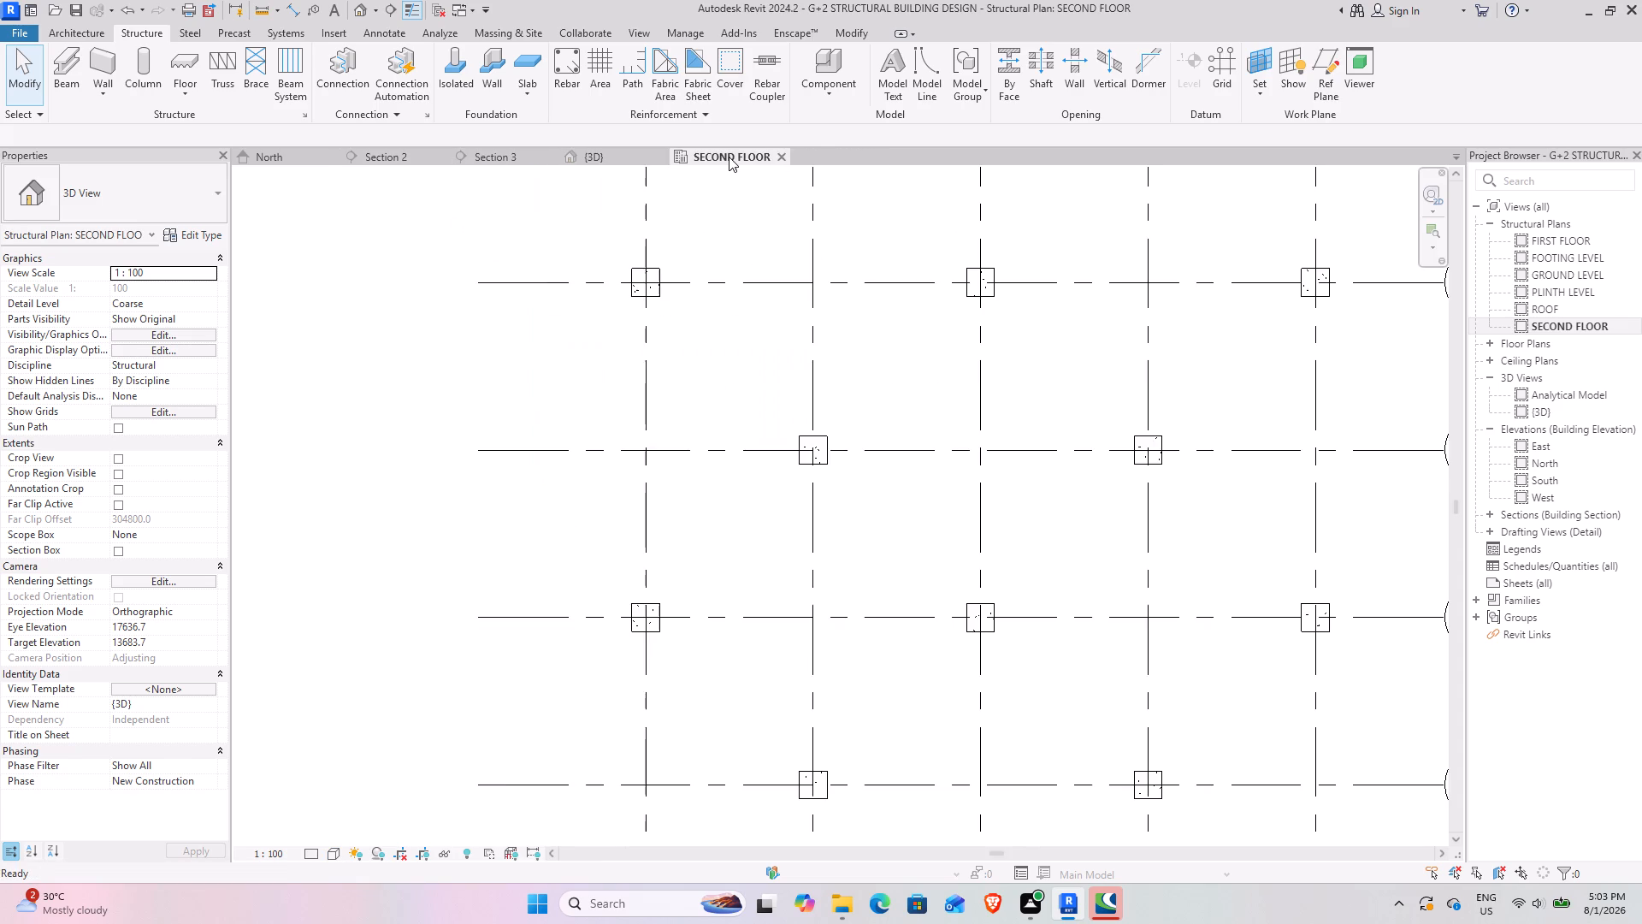
Examine the whole reinforced structure in the 3D view, from the footings up to the 1'8" columns above the first-floor slab.
{"action": "scroll", "coordinate": [809, 489], "scroll_direction": "down", "scroll_amount": 3}
{"action": "middle_click_drag", "start_coordinate": [1002, 454], "coordinate": [760, 502]}
{"action": "left_click", "coordinate": [611, 151]}
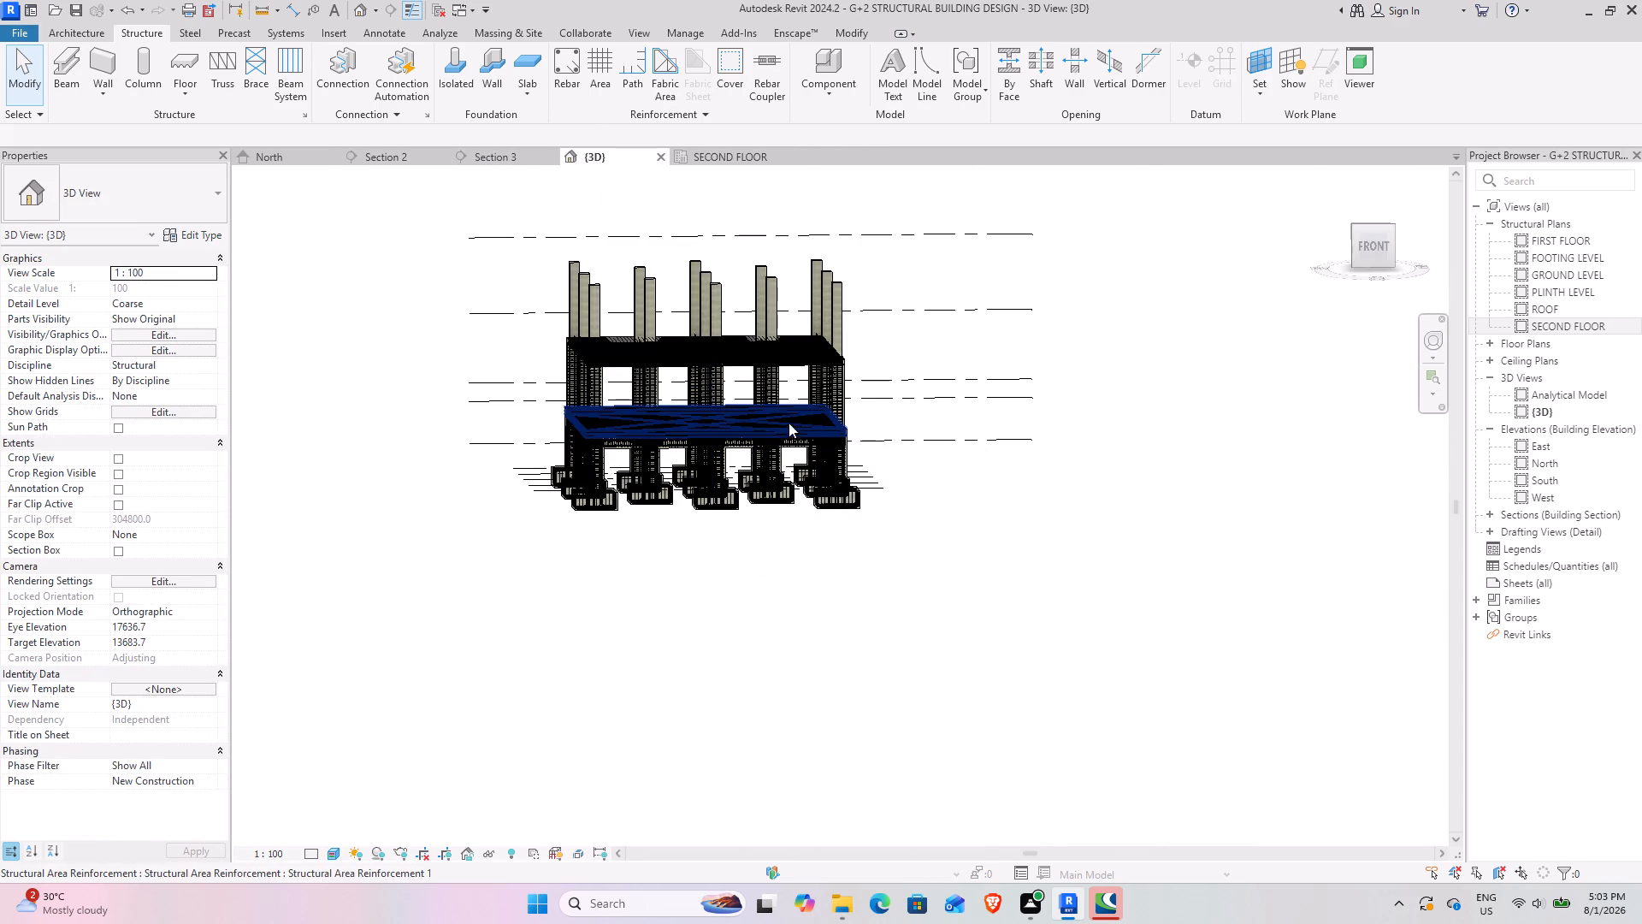
{"action": "scroll", "coordinate": [800, 420], "scroll_direction": "down", "scroll_amount": 2}
{"action": "middle_click_drag", "start_coordinate": [828, 427], "coordinate": [717, 360], "text": "shift"}
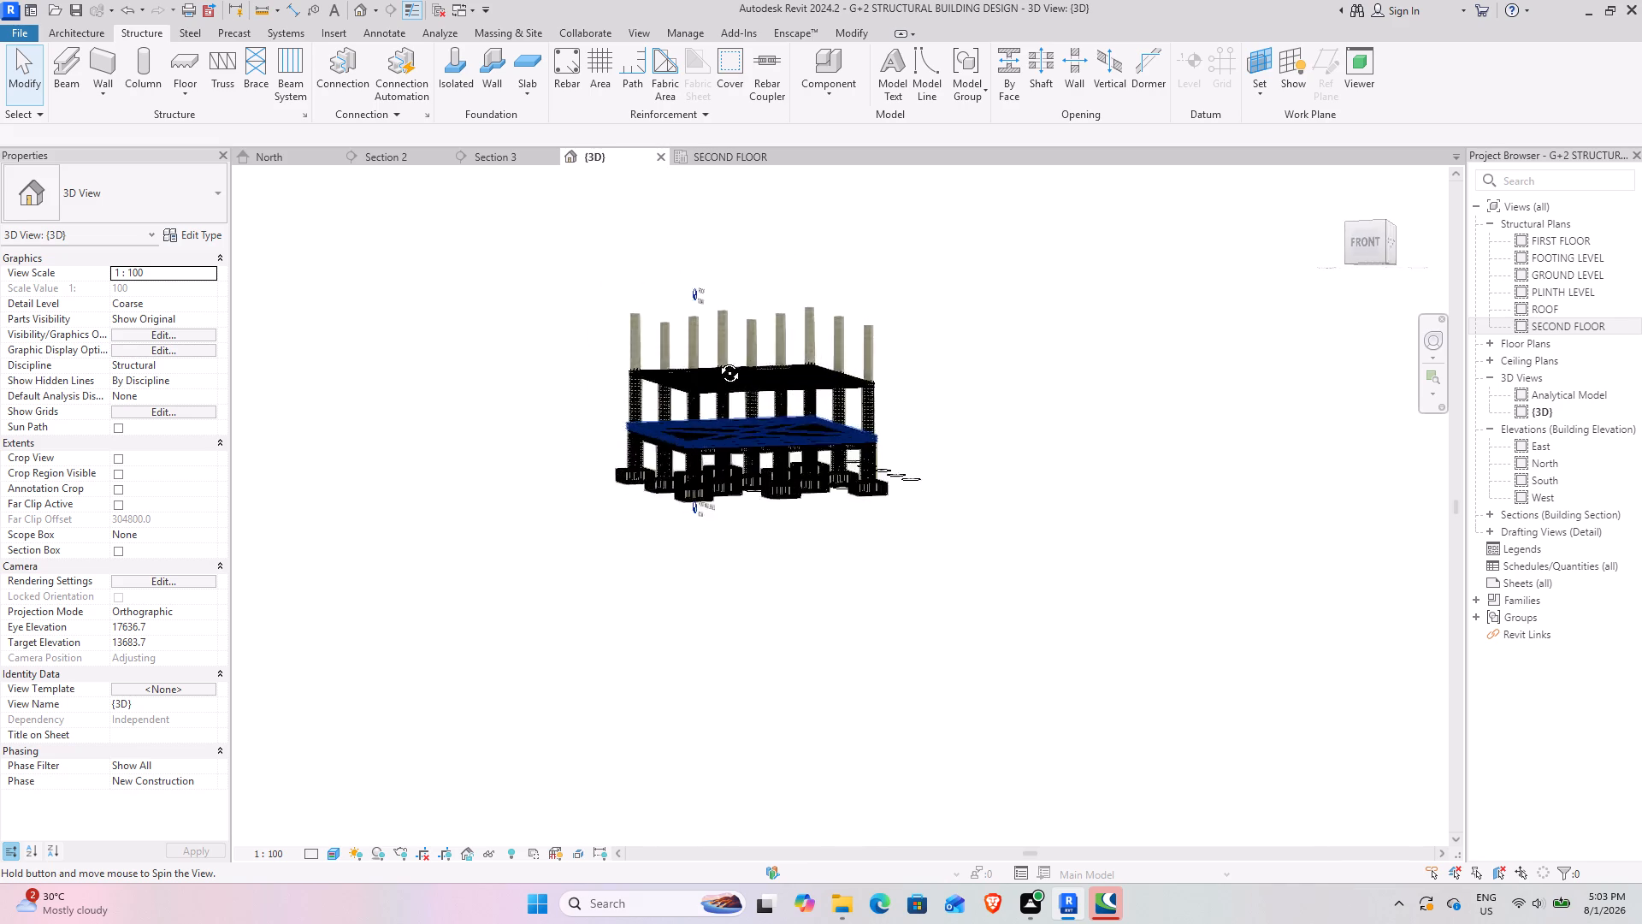
{"action": "middle_click_drag", "start_coordinate": [717, 360], "coordinate": [616, 544], "text": "shift"}
{"action": "left_click", "coordinate": [947, 527]}
{"action": "middle_click_drag", "start_coordinate": [803, 338], "coordinate": [929, 267], "text": "shift"}
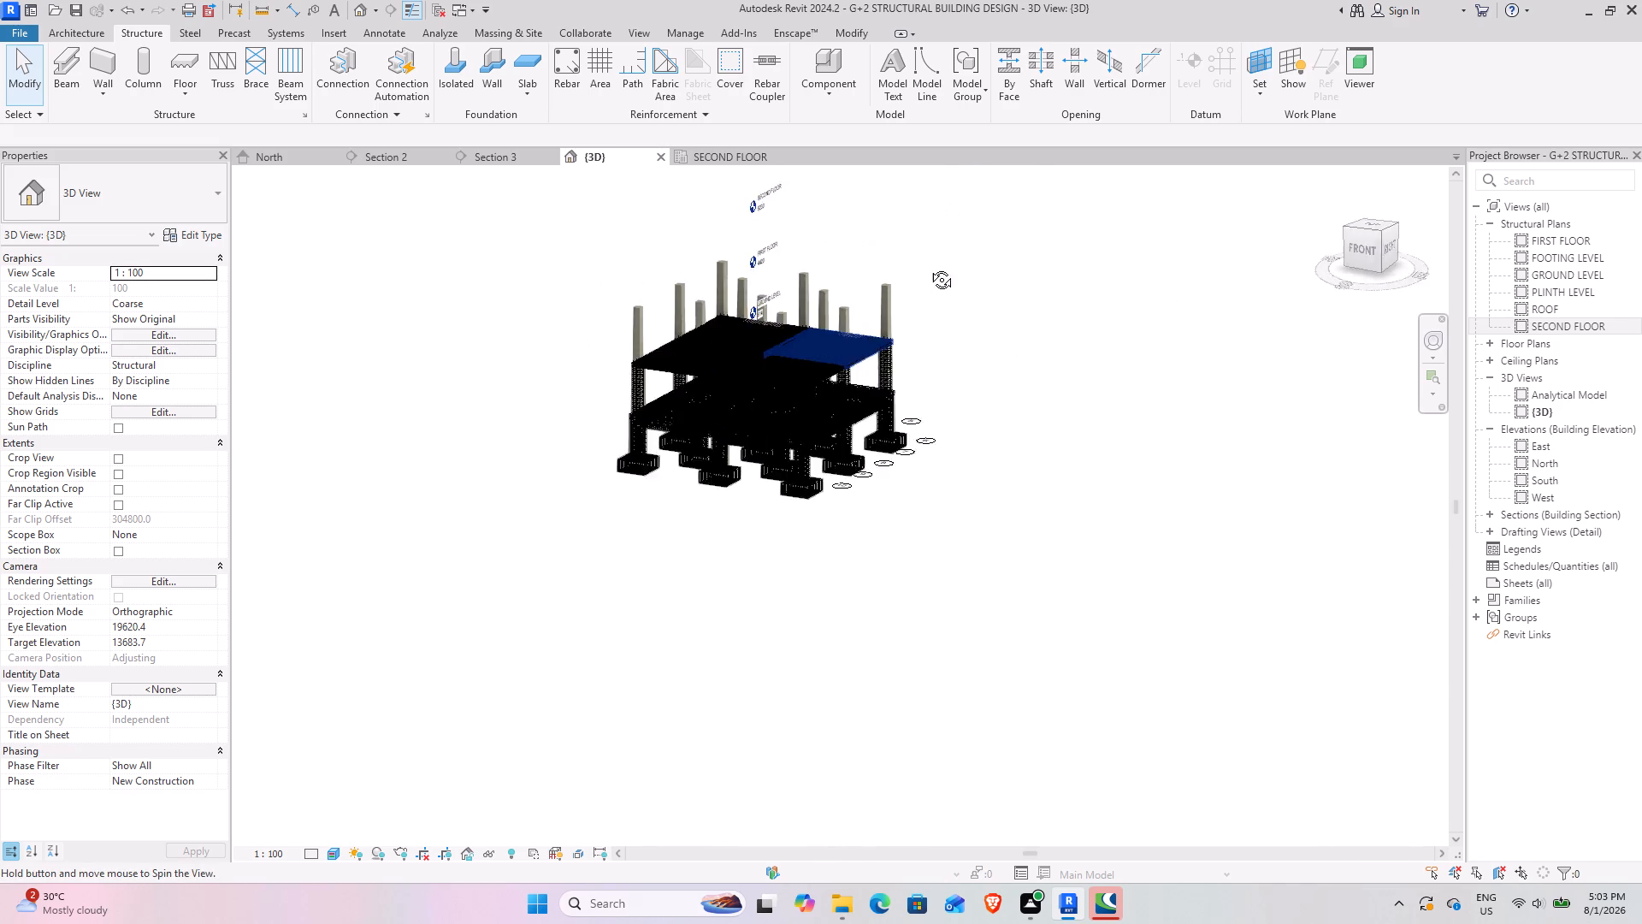
{"action": "middle_click_drag", "start_coordinate": [929, 267], "coordinate": [978, 198], "text": "shift"}
{"action": "scroll", "coordinate": [775, 398], "scroll_direction": "up", "scroll_amount": 8}
{"action": "middle_click_drag", "start_coordinate": [875, 446], "coordinate": [728, 476], "text": "shift"}
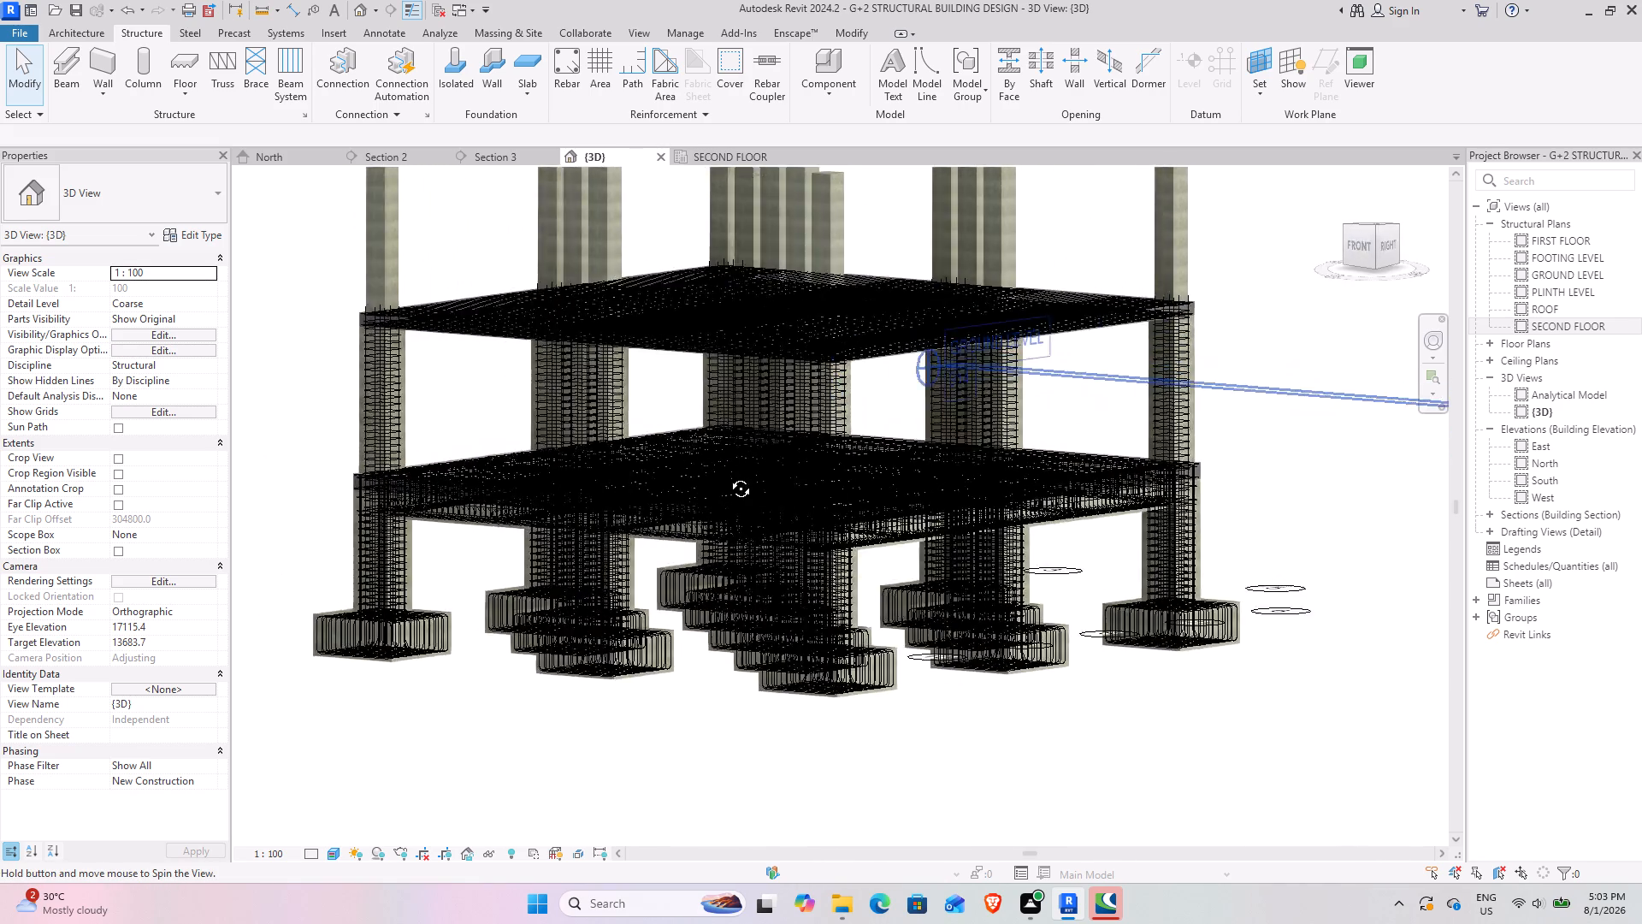
{"action": "middle_click_drag", "start_coordinate": [728, 476], "coordinate": [838, 678], "text": "shift"}
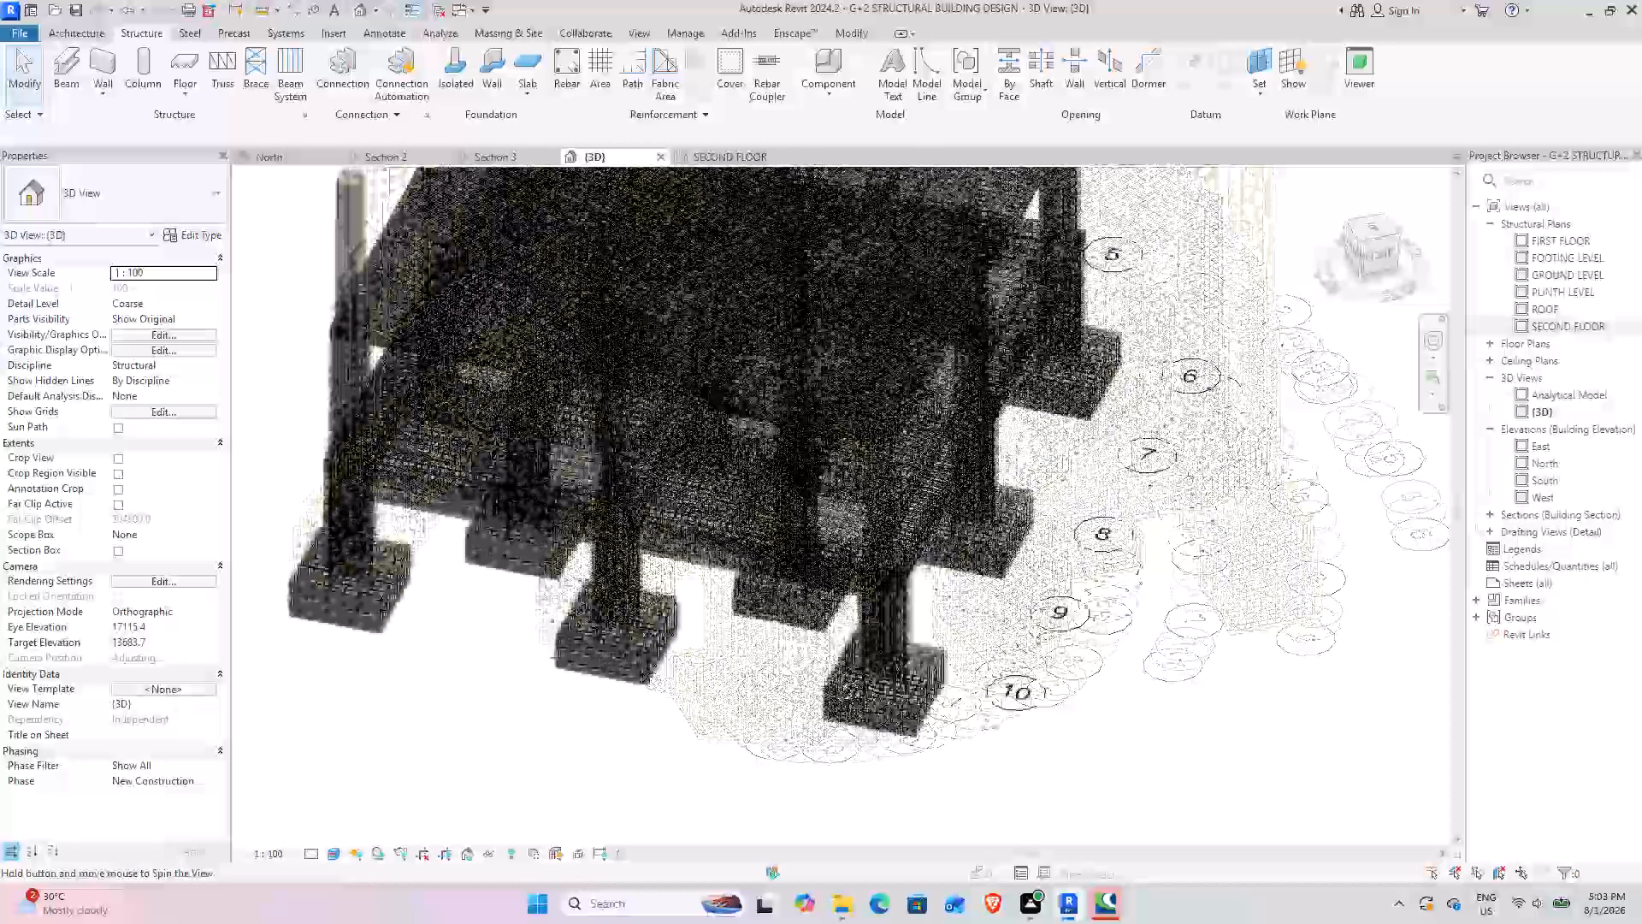
{"action": "middle_click_drag", "start_coordinate": [838, 678], "coordinate": [735, 791], "text": "shift"}
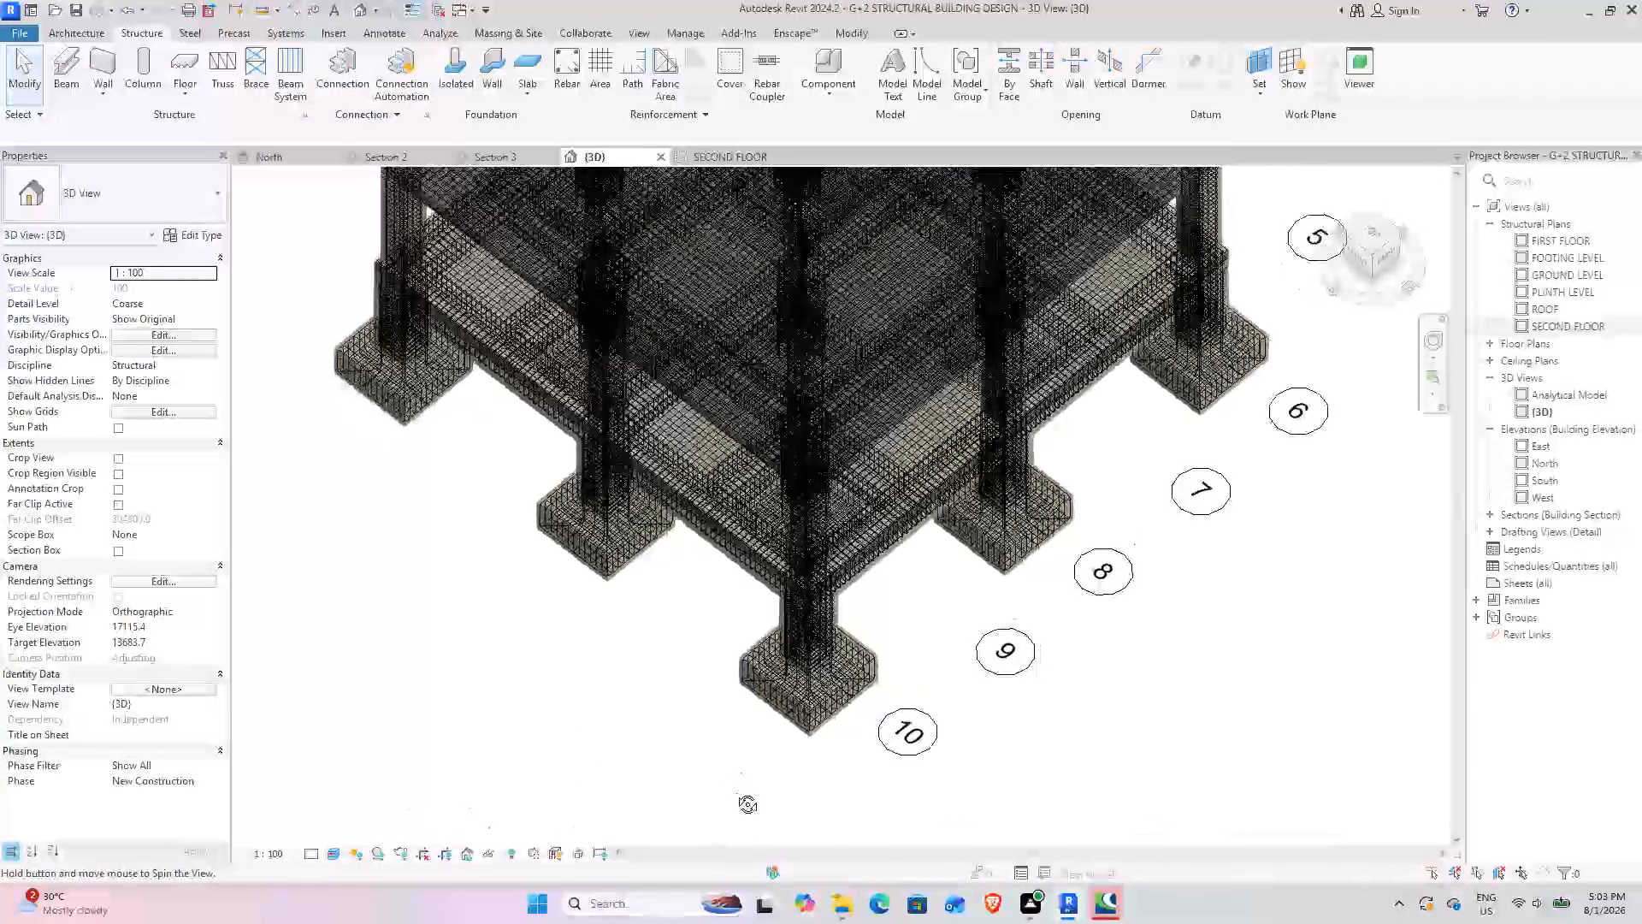
{"action": "middle_click_drag", "start_coordinate": [735, 791], "coordinate": [776, 607], "text": "shift"}
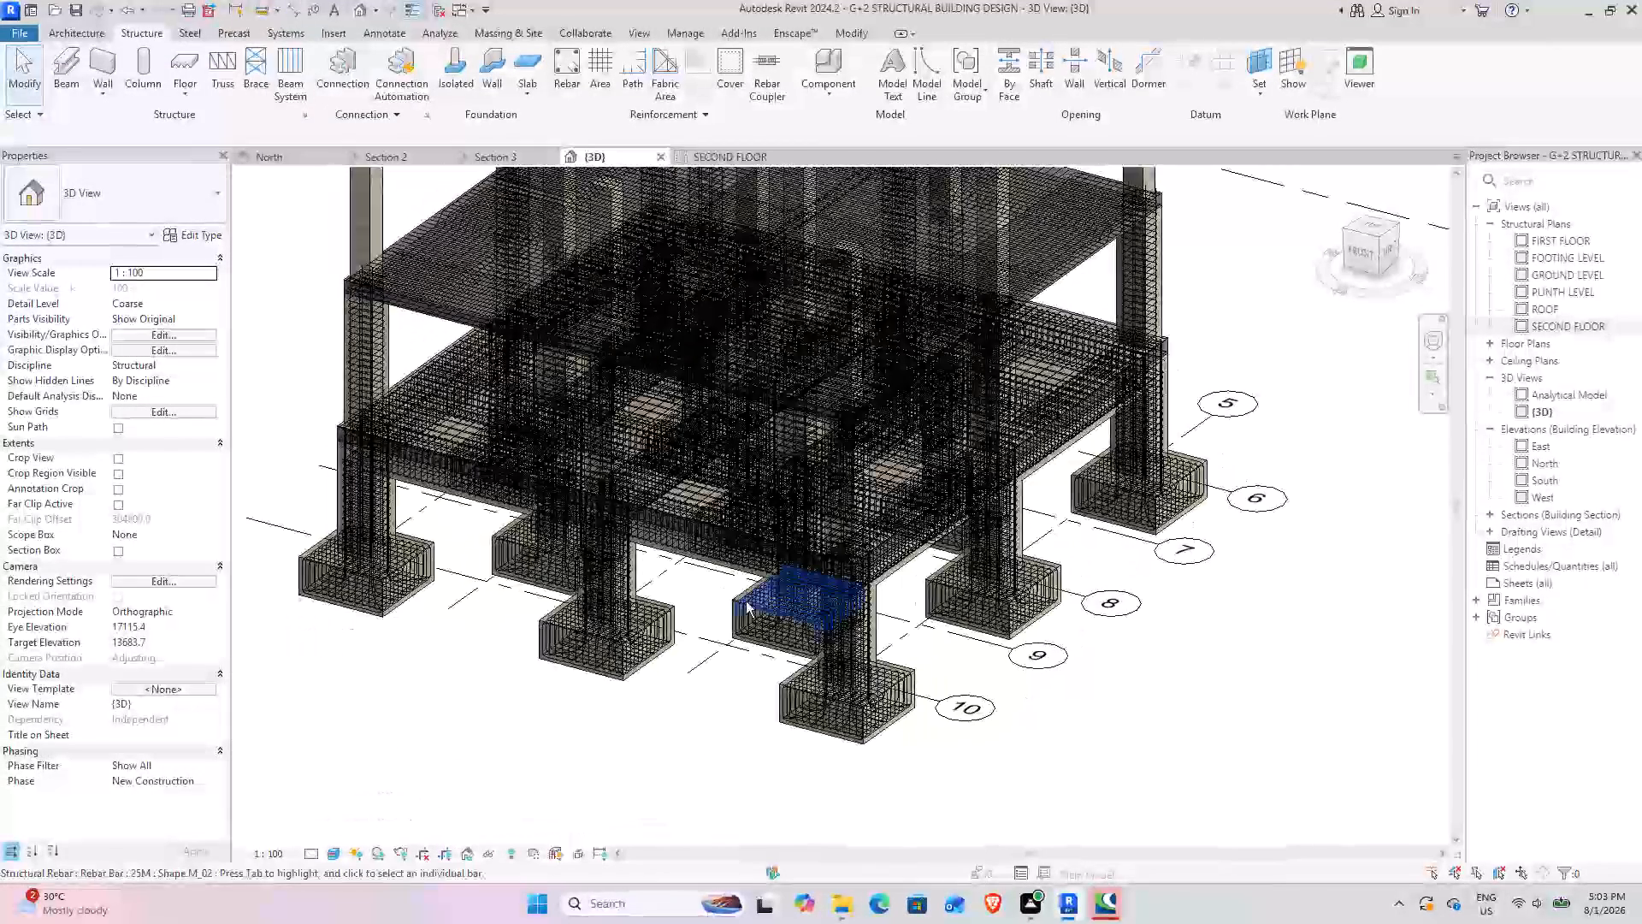
{"action": "middle_click_drag", "start_coordinate": [934, 765], "coordinate": [1047, 402], "text": "shift"}
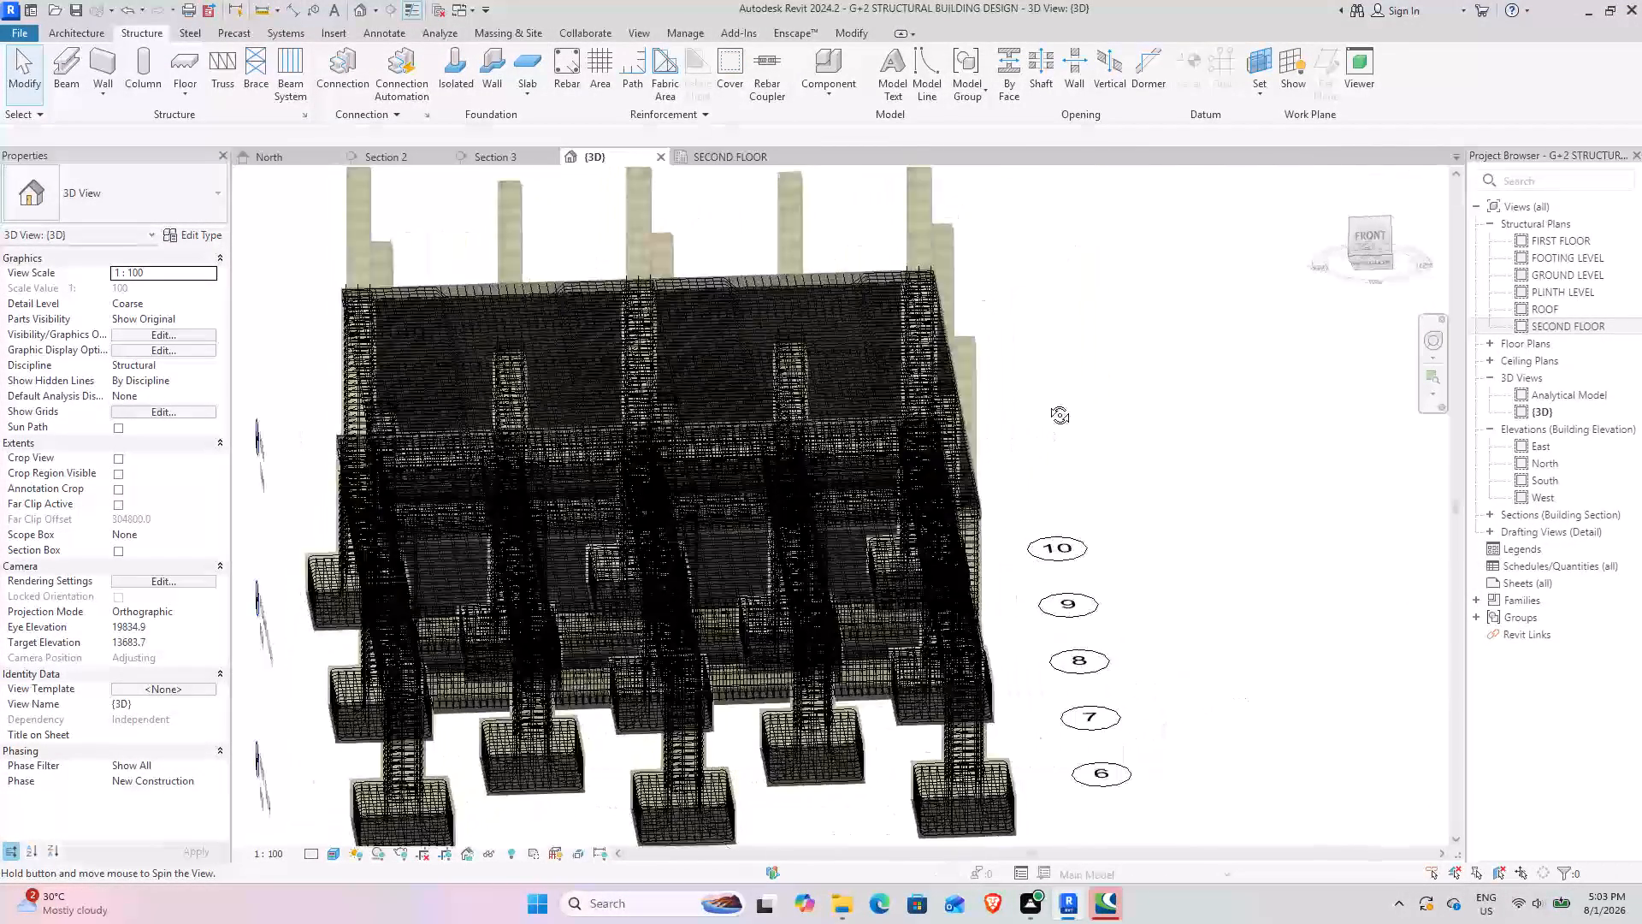
{"action": "middle_click_drag", "start_coordinate": [1047, 402], "coordinate": [951, 800], "text": "shift"}
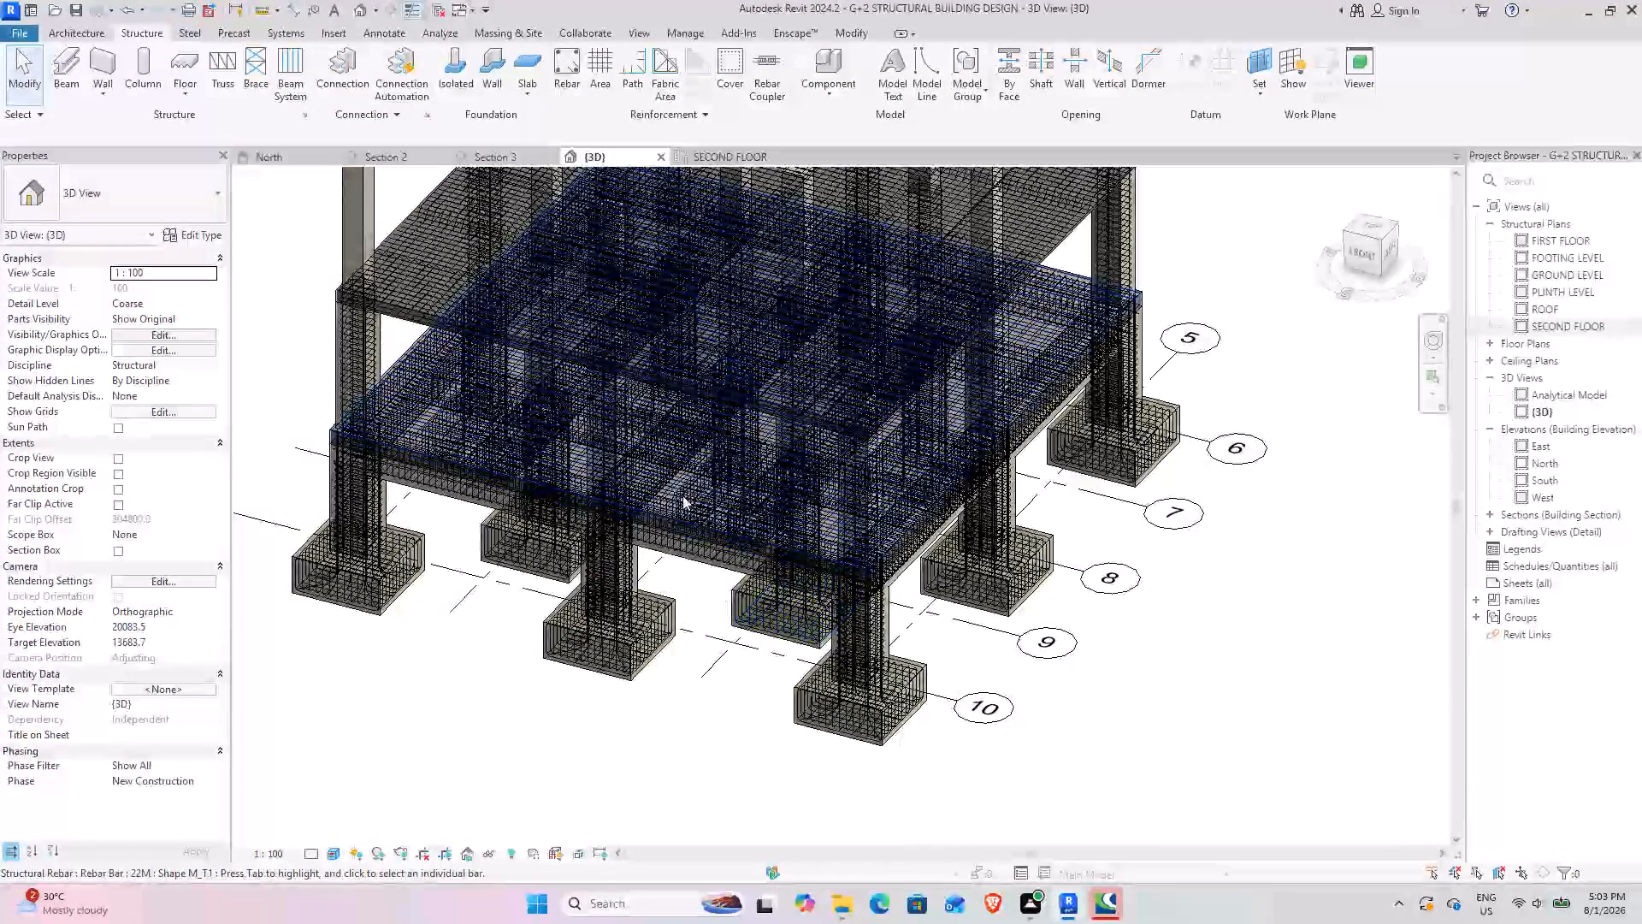
{"action": "scroll", "coordinate": [680, 478], "scroll_direction": "up", "scroll_amount": 13}
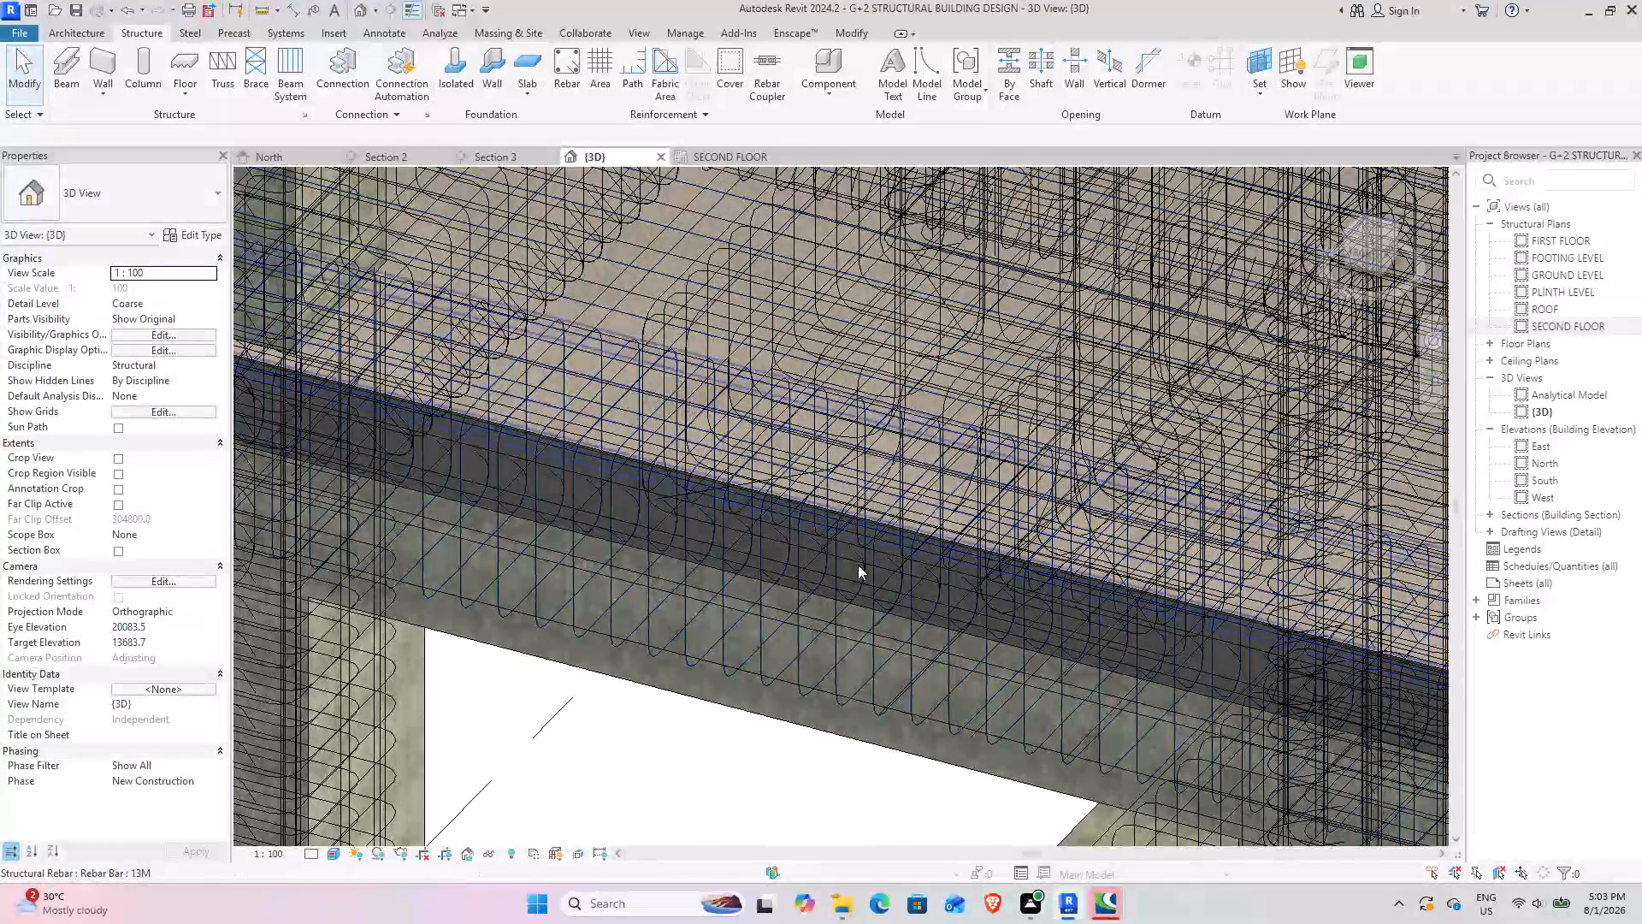
{"action": "scroll", "coordinate": [859, 556], "scroll_direction": "down", "scroll_amount": 18}
{"action": "middle_click_drag", "start_coordinate": [842, 539], "coordinate": [917, 338], "text": "shift"}
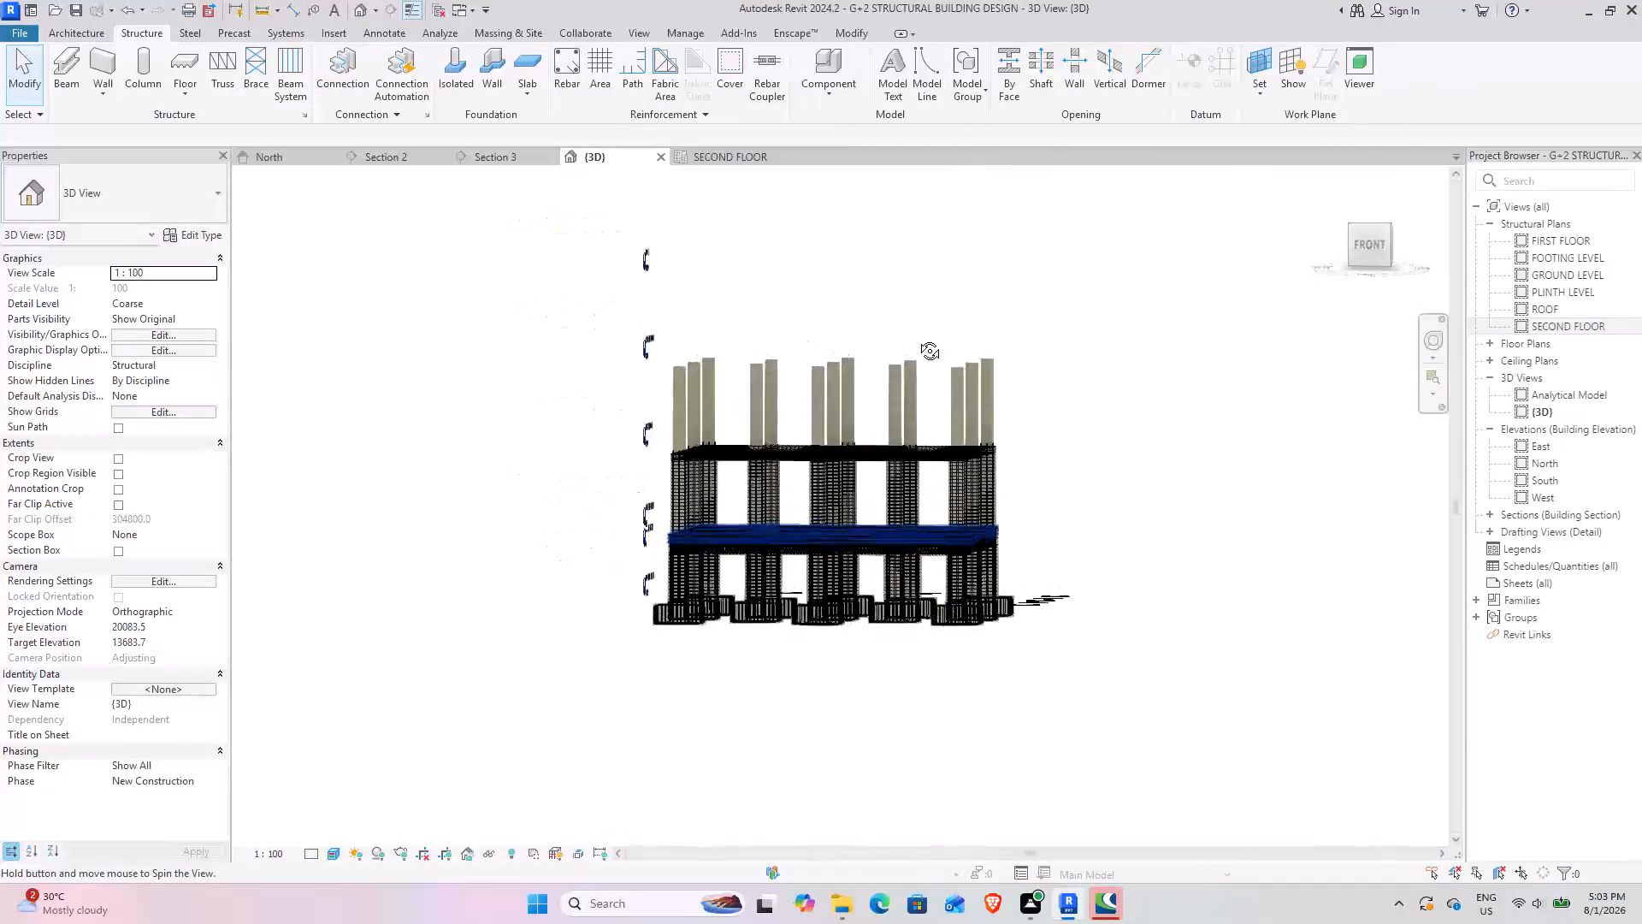
{"action": "middle_click_drag", "start_coordinate": [917, 338], "coordinate": [913, 349], "text": "shift"}
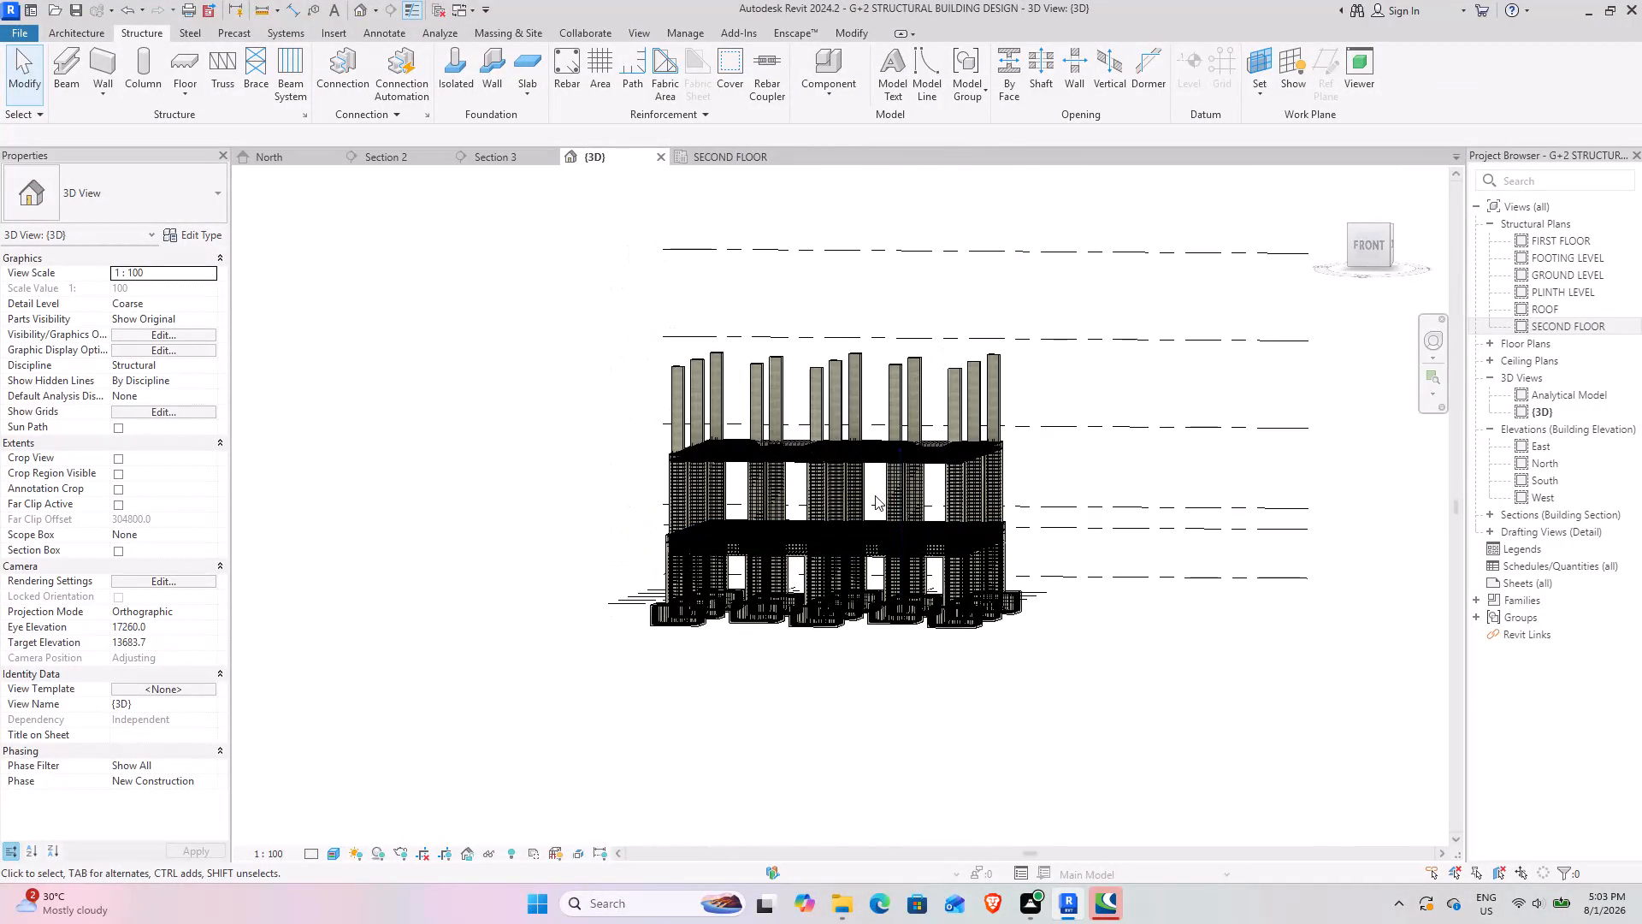
{"action": "scroll", "coordinate": [918, 473], "scroll_direction": "up", "scroll_amount": 7}
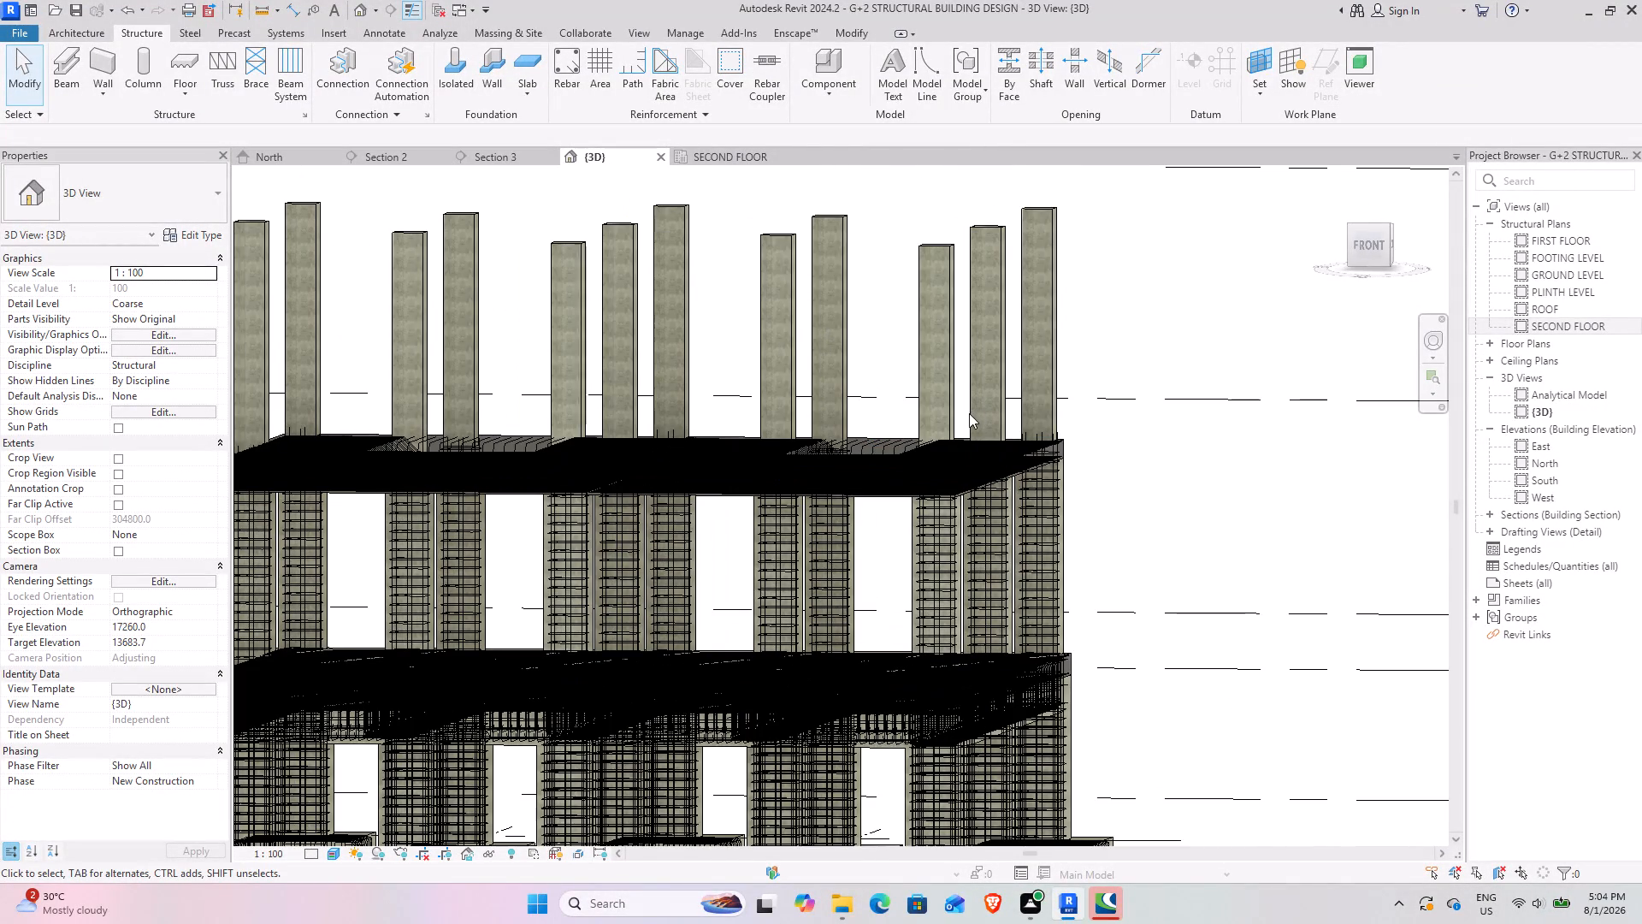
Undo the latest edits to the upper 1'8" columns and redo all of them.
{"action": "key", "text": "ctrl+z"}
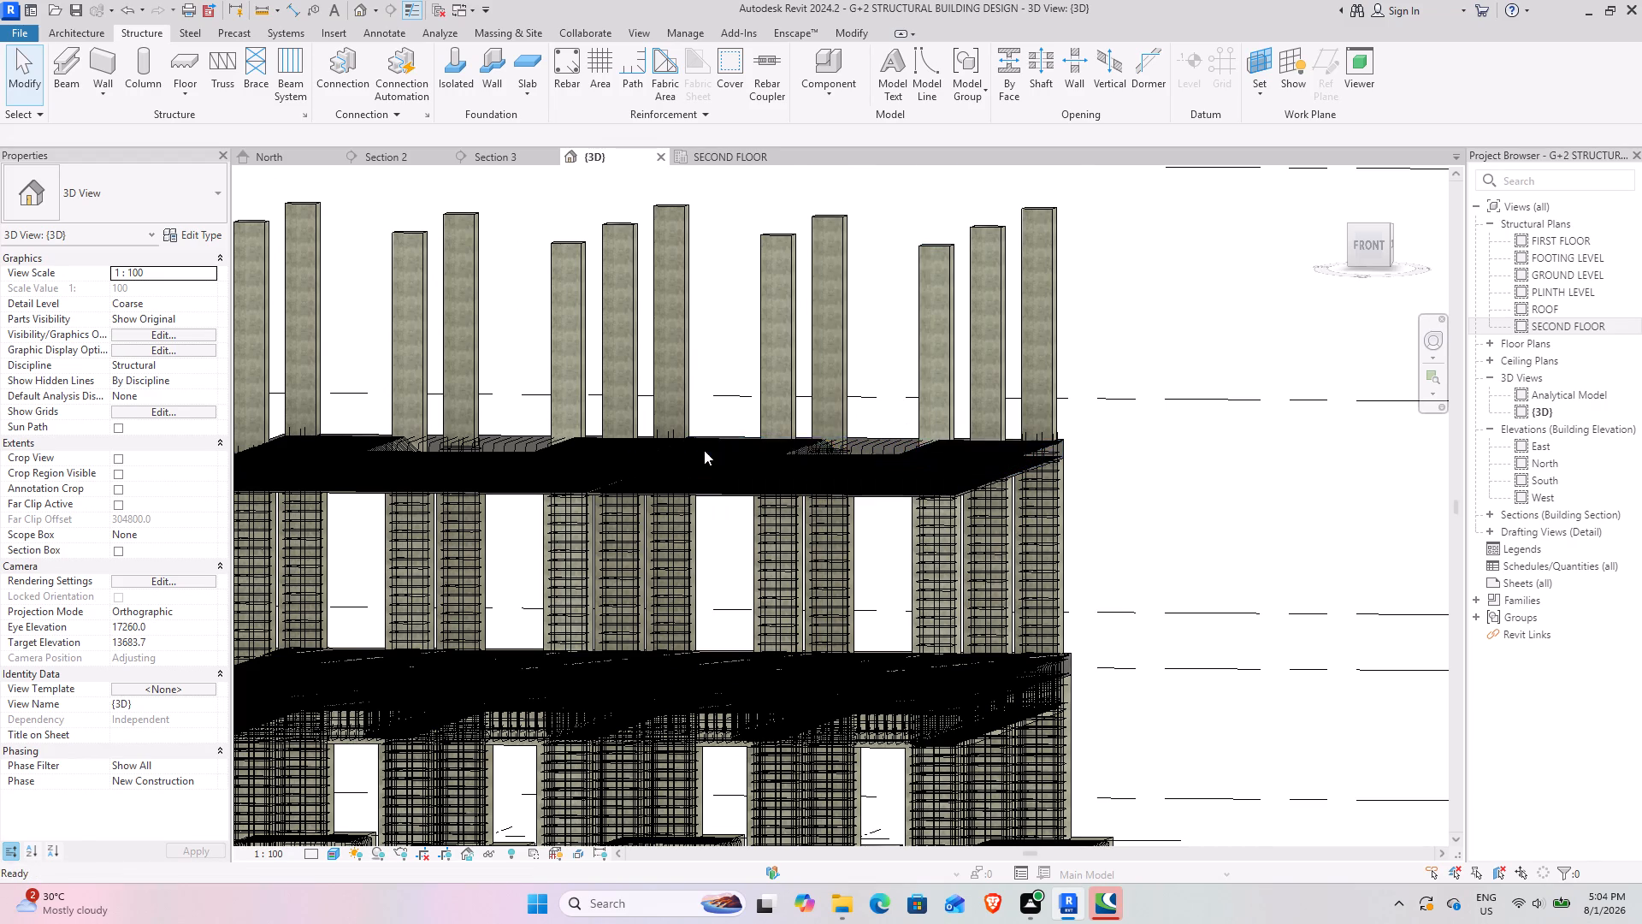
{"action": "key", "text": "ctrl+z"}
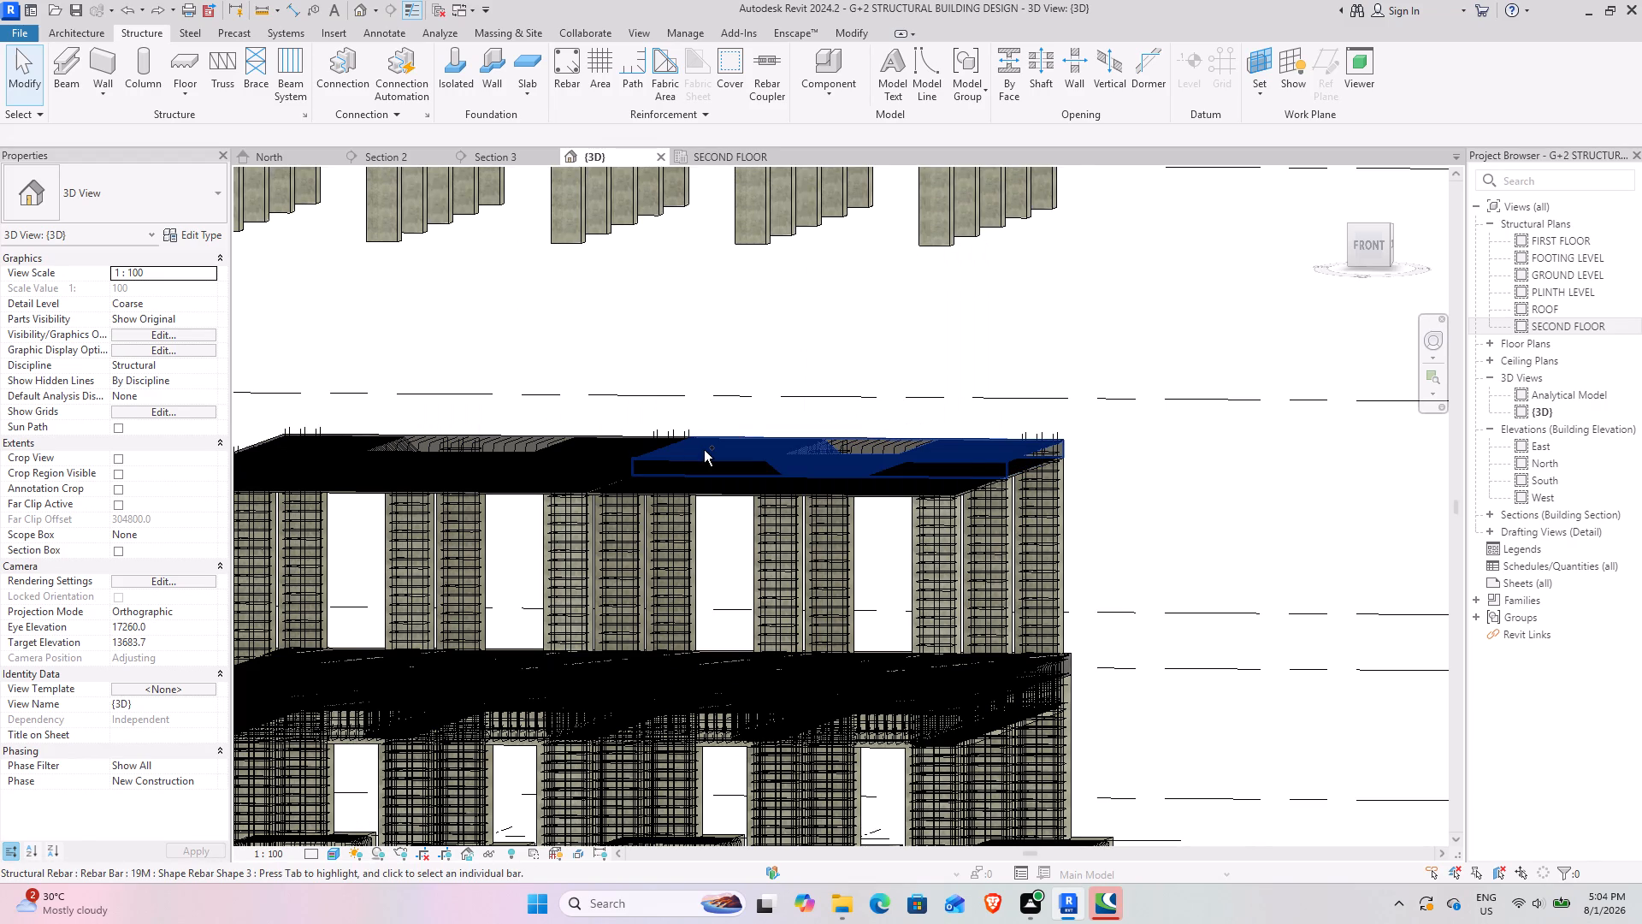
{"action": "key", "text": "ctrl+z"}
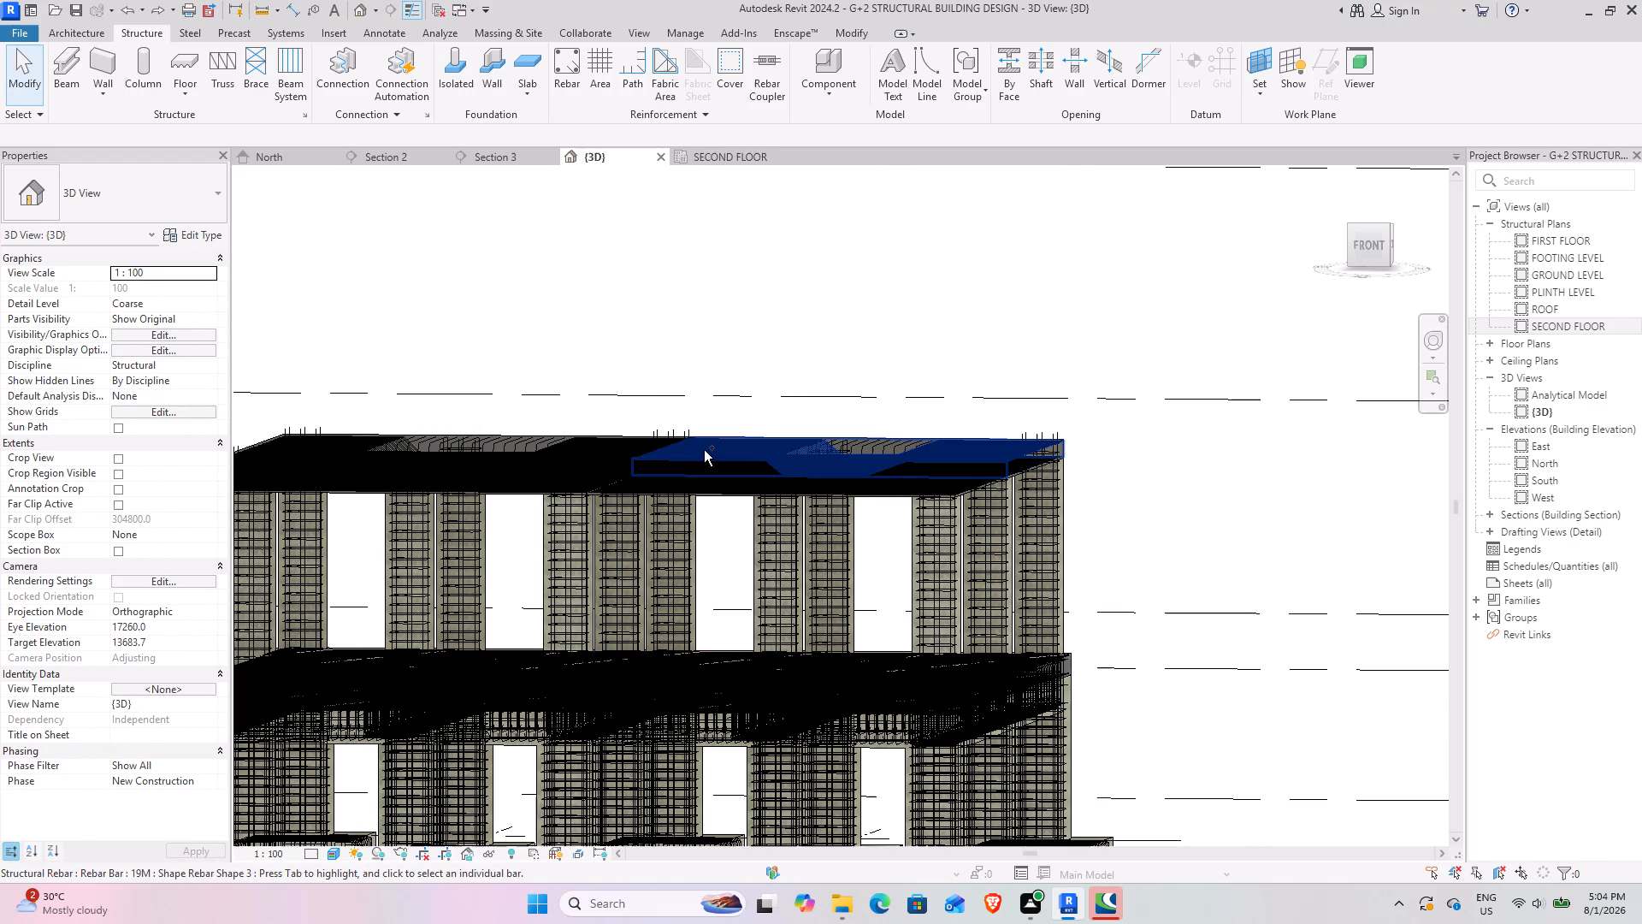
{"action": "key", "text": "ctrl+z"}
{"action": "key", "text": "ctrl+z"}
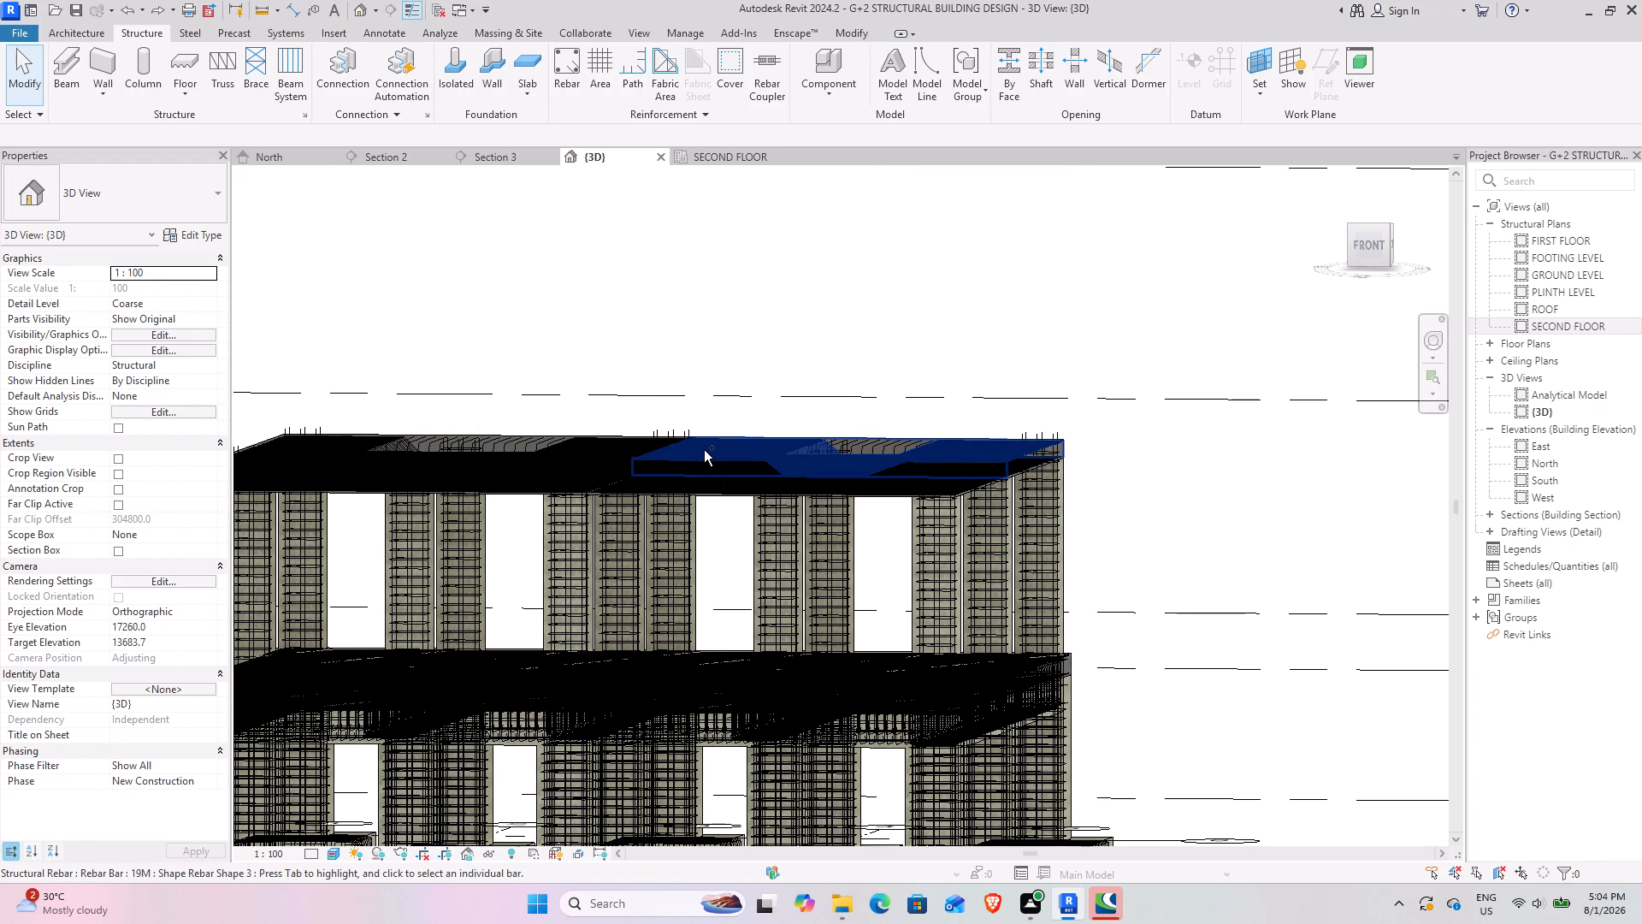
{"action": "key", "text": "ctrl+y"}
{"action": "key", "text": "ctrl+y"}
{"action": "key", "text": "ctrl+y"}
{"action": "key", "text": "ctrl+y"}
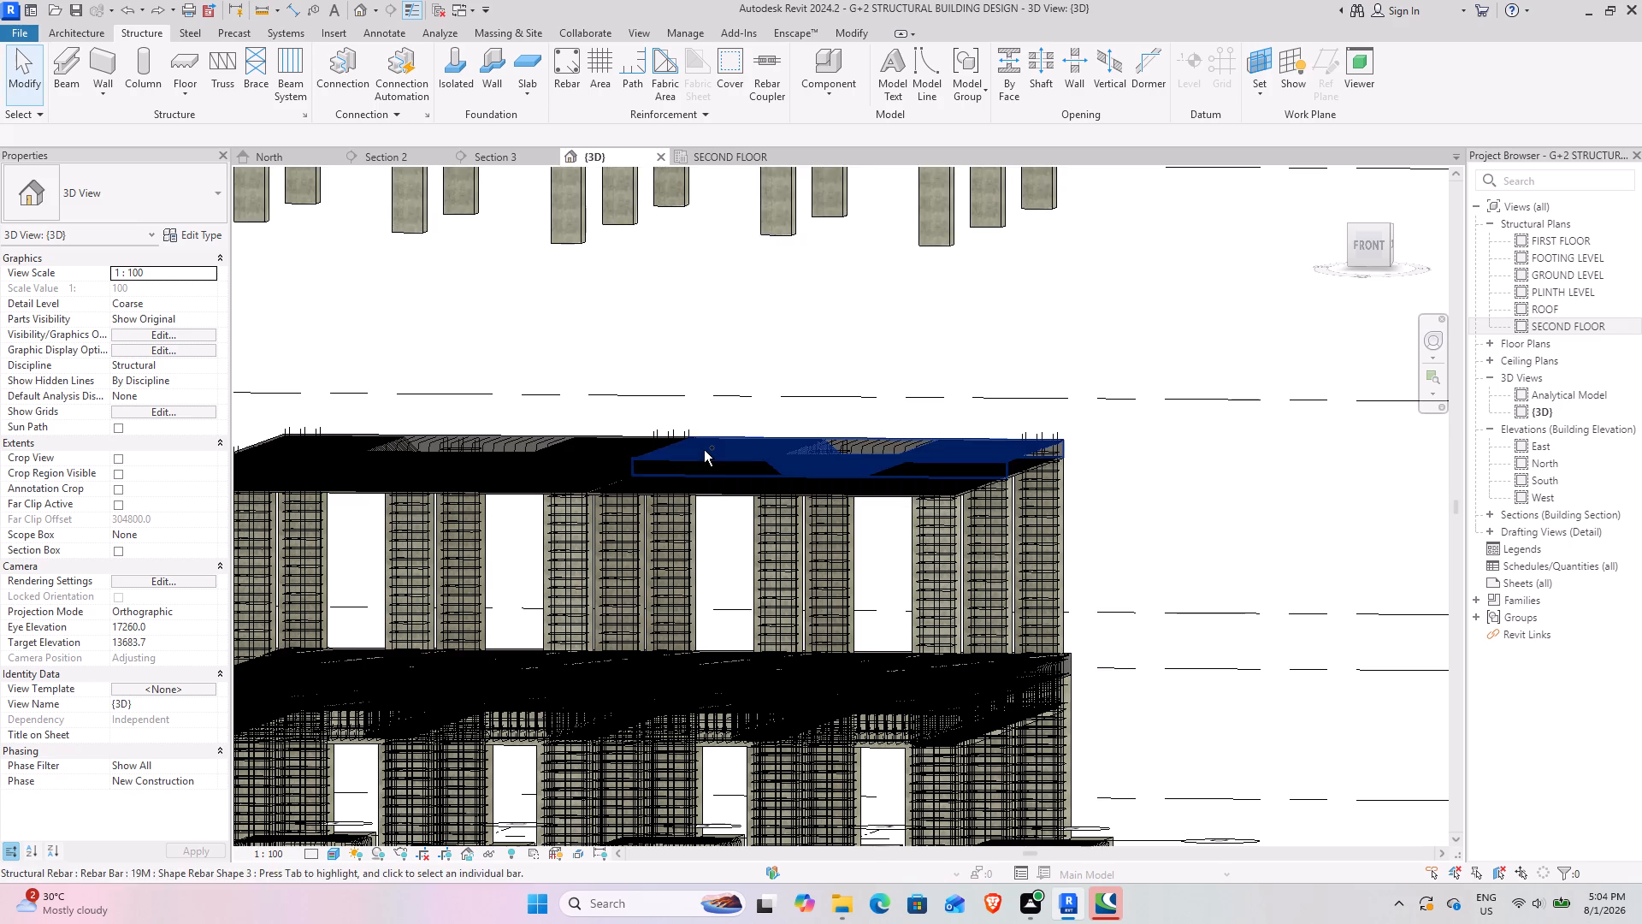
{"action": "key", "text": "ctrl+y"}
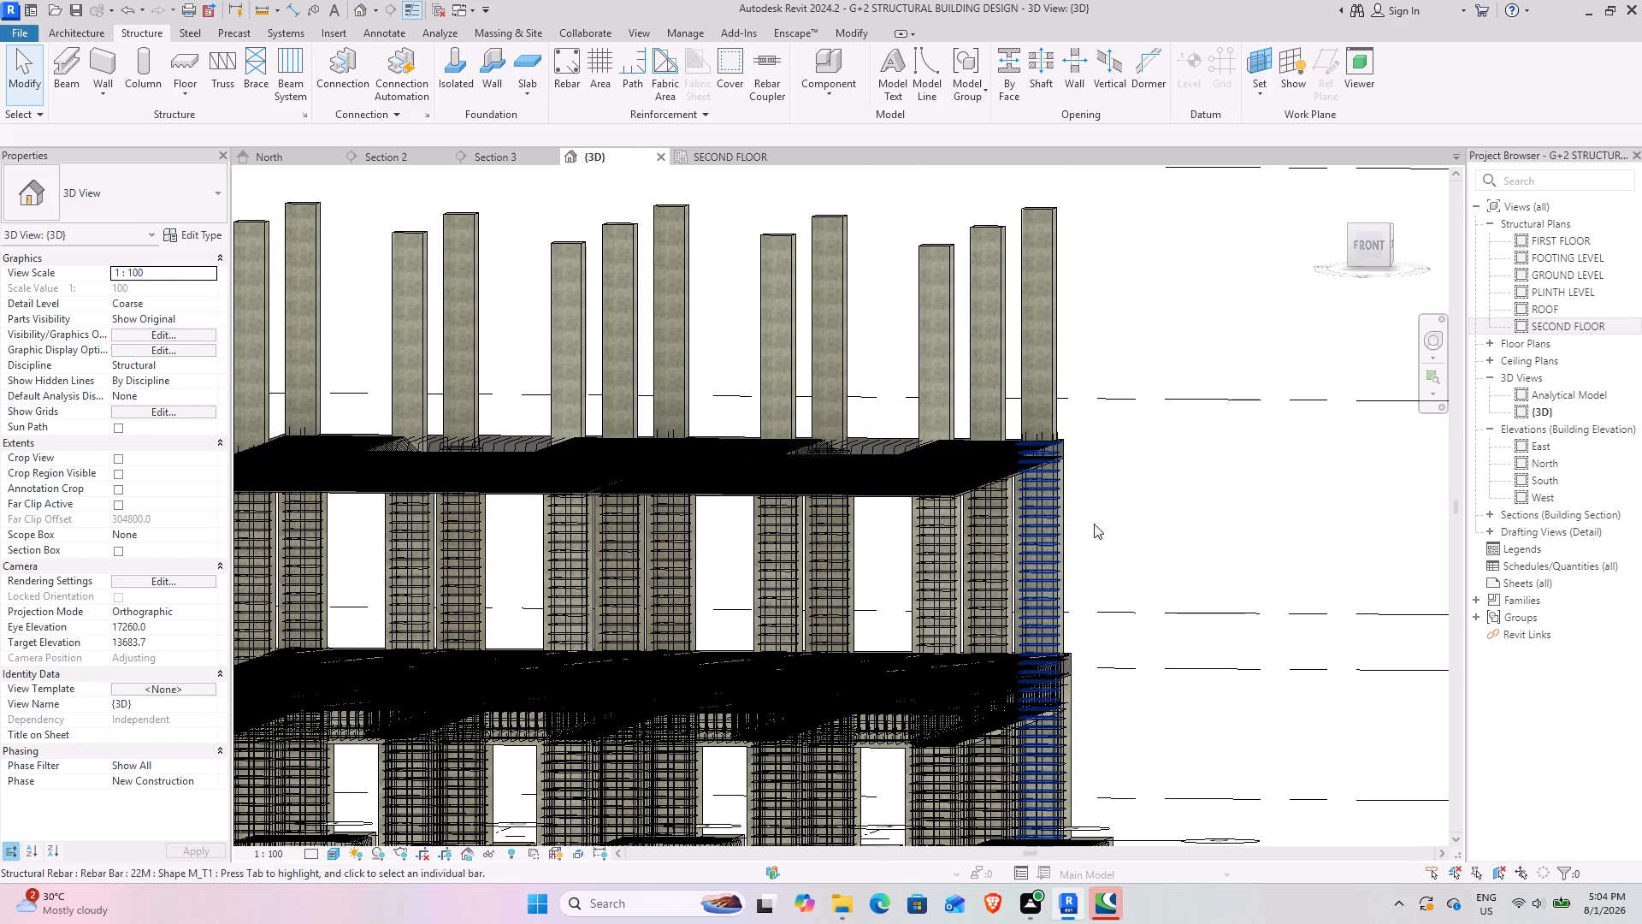
Check the upper 1'8" columns in the 3D view and their grid layout in the SECOND FLOOR plan.
{"action": "left_click", "coordinate": [1166, 509]}
{"action": "scroll", "coordinate": [1087, 473], "scroll_direction": "down", "scroll_amount": 4}
{"action": "middle_click_drag", "start_coordinate": [818, 614], "coordinate": [848, 583], "text": "shift"}
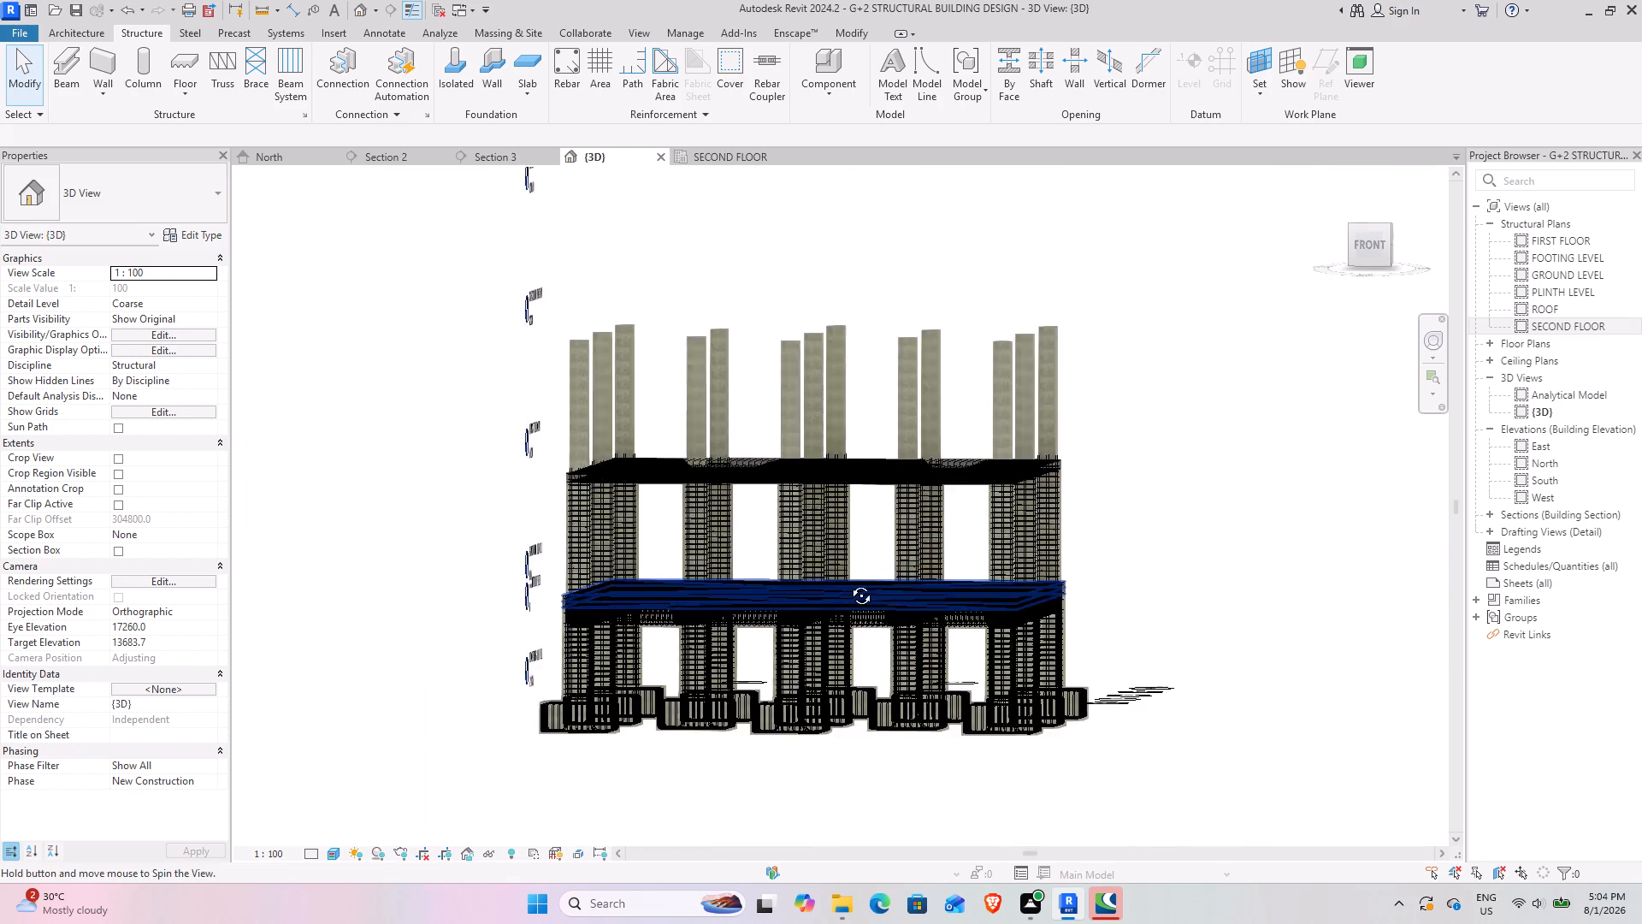
{"action": "middle_click_drag", "start_coordinate": [848, 583], "coordinate": [872, 514], "text": "shift"}
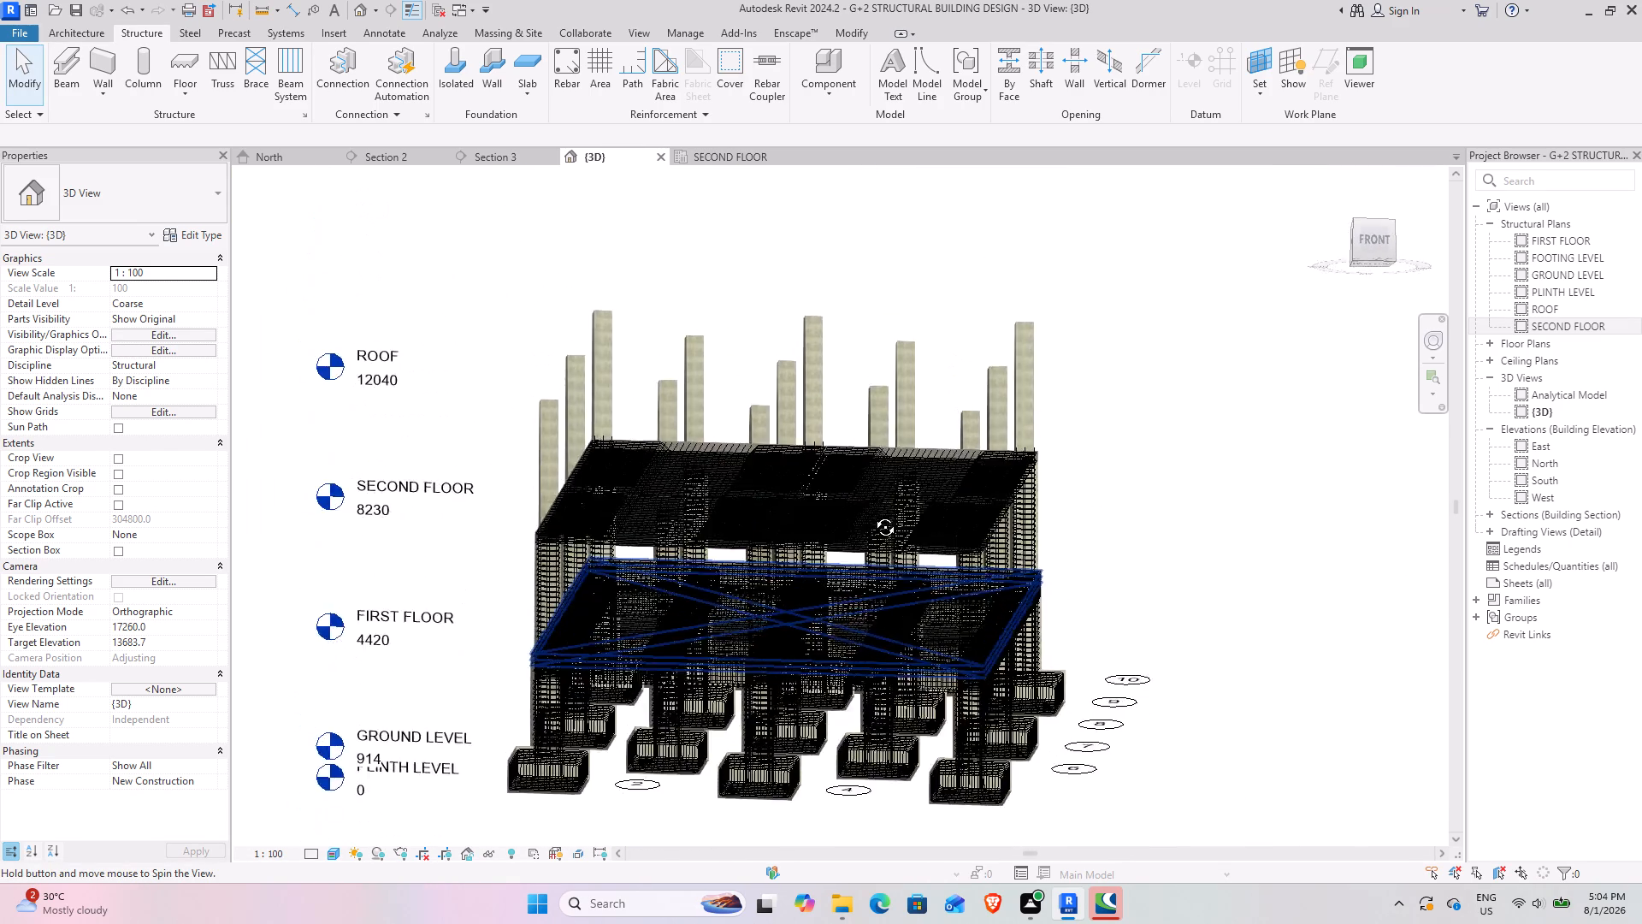
{"action": "middle_click_drag", "start_coordinate": [872, 514], "coordinate": [848, 601], "text": "shift"}
{"action": "left_click", "coordinate": [732, 149]}
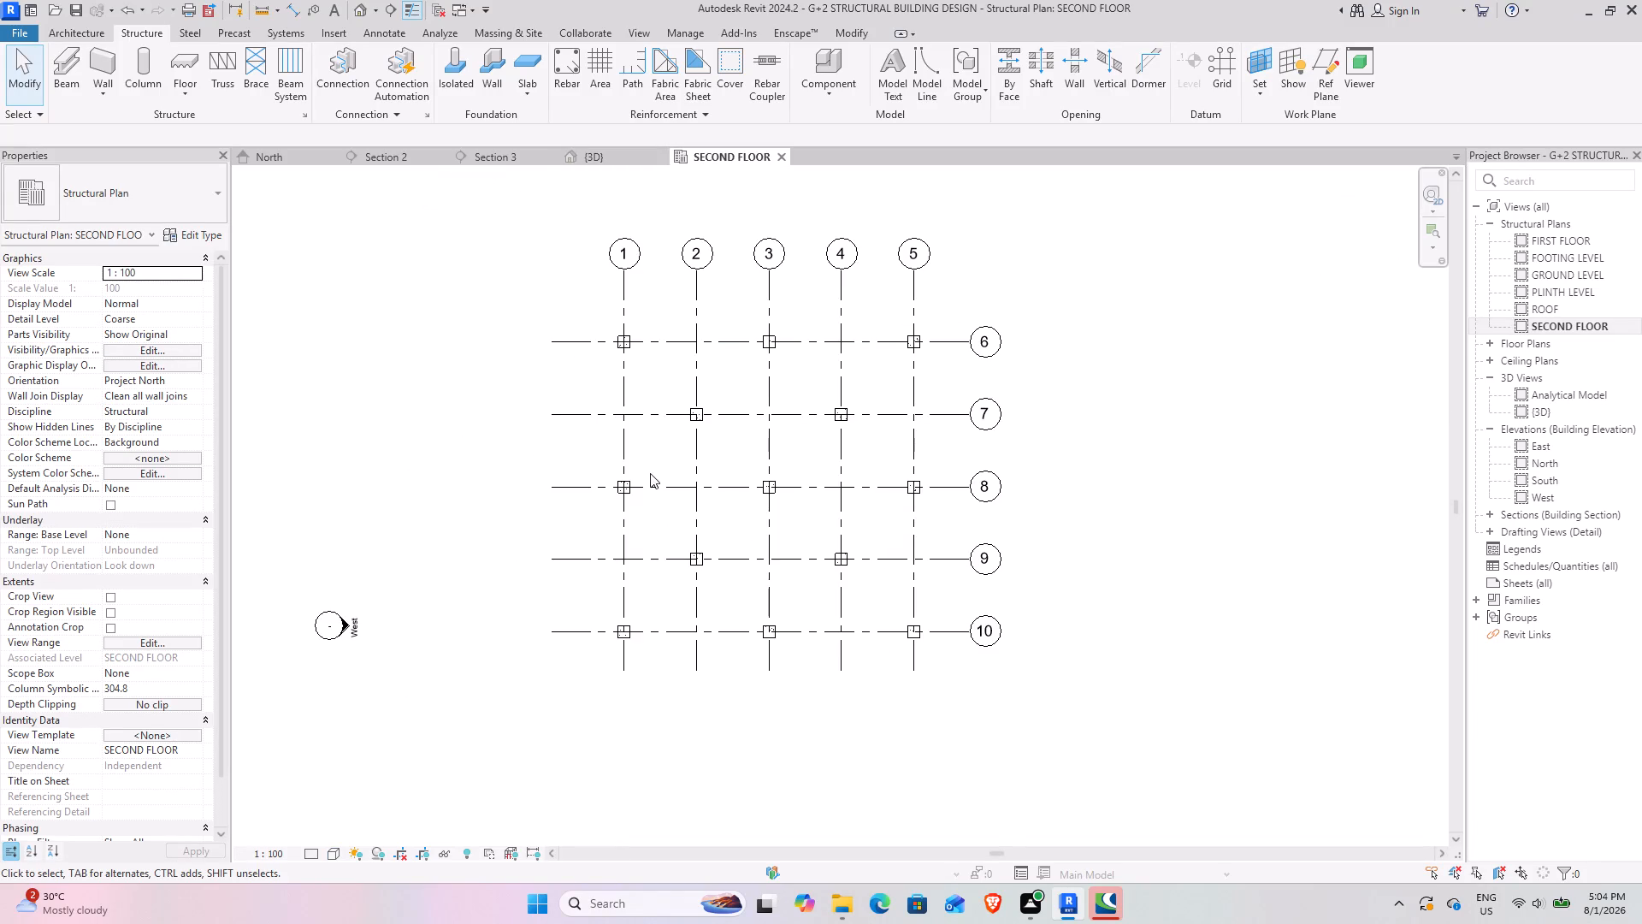
{"action": "scroll", "coordinate": [639, 433], "scroll_direction": "down", "scroll_amount": 3}
{"action": "middle_click_drag", "start_coordinate": [625, 339], "coordinate": [638, 415]}
{"action": "scroll", "coordinate": [609, 435], "scroll_direction": "up", "scroll_amount": 8}
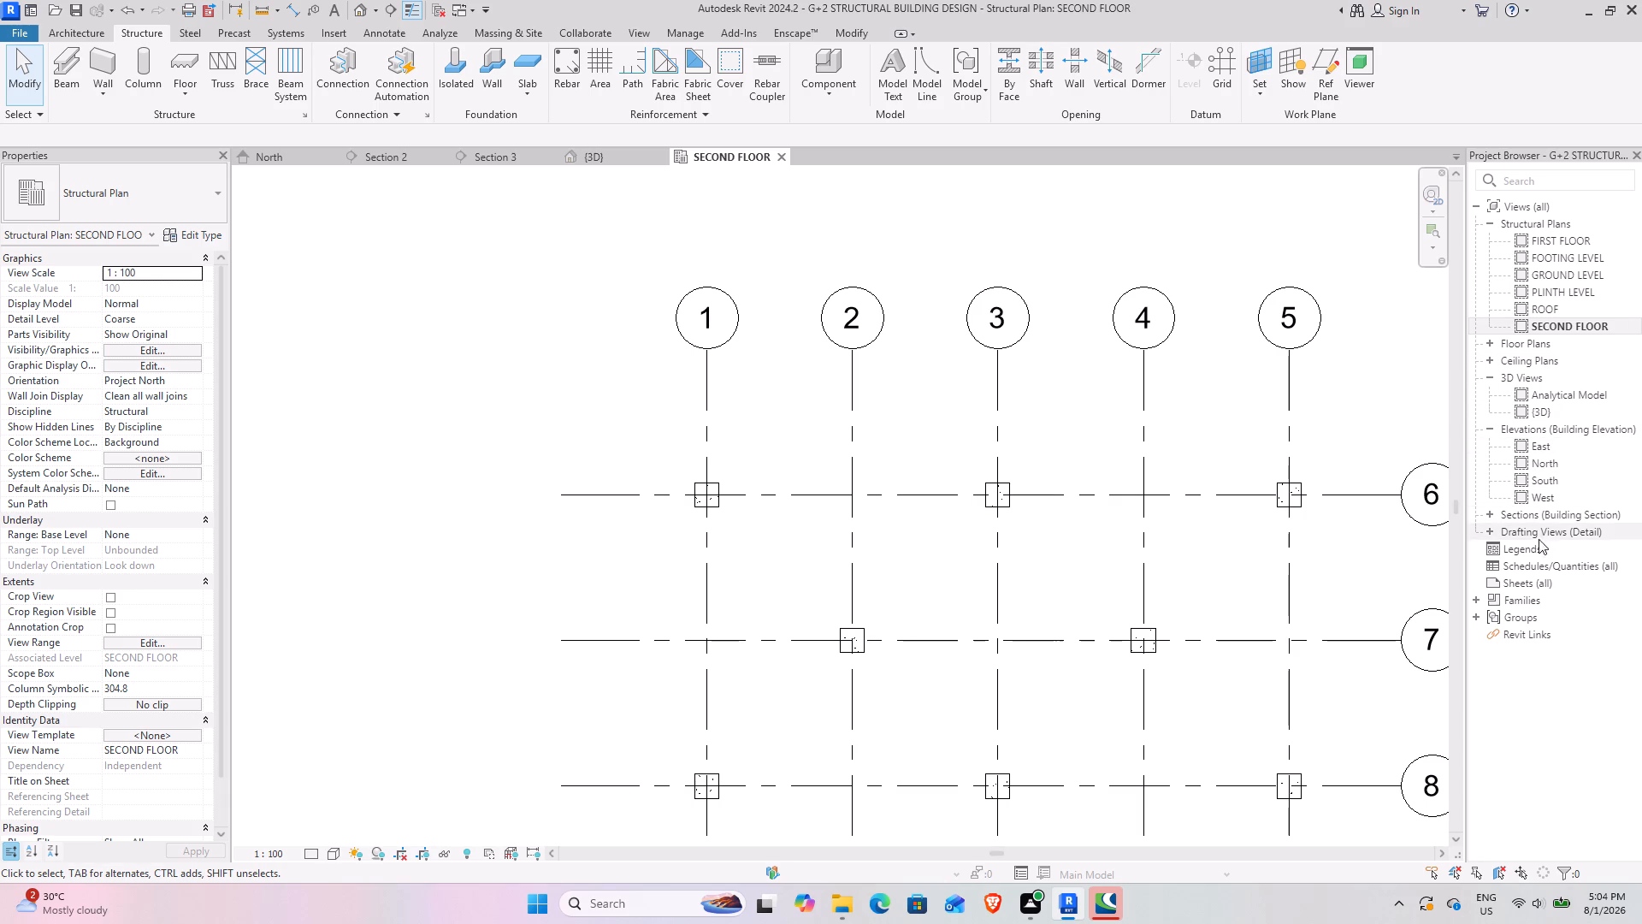
Open the Section 1 view and extend its crop region upward beyond the top of the first-to-second-floor column.
{"action": "double_click", "coordinate": [1559, 519]}
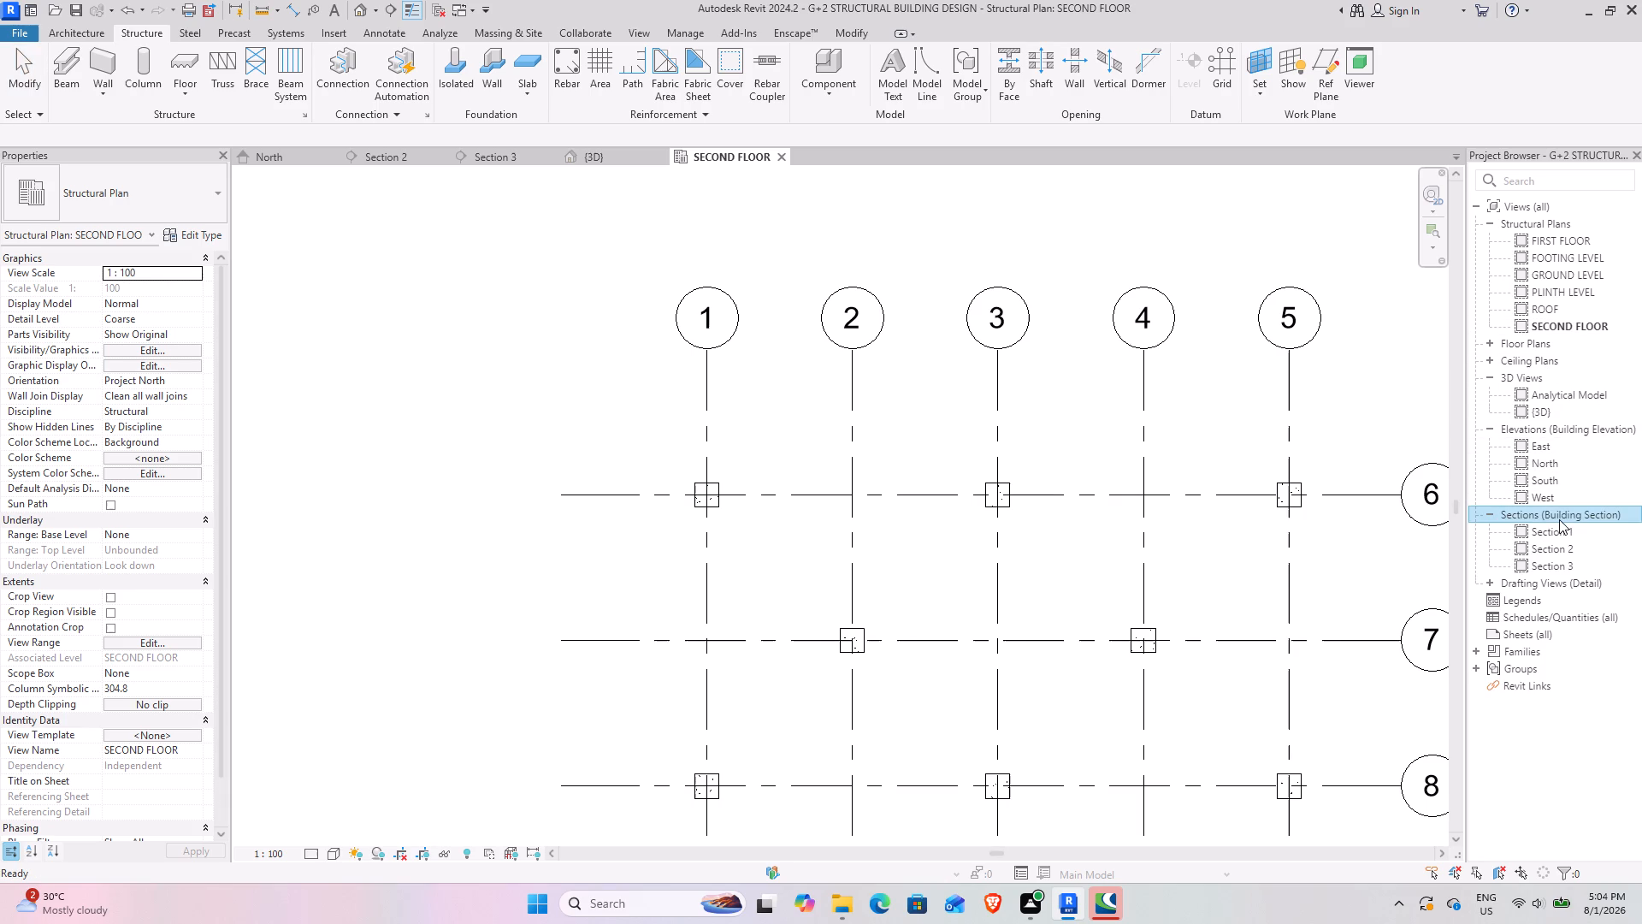
{"action": "double_click", "coordinate": [1562, 526]}
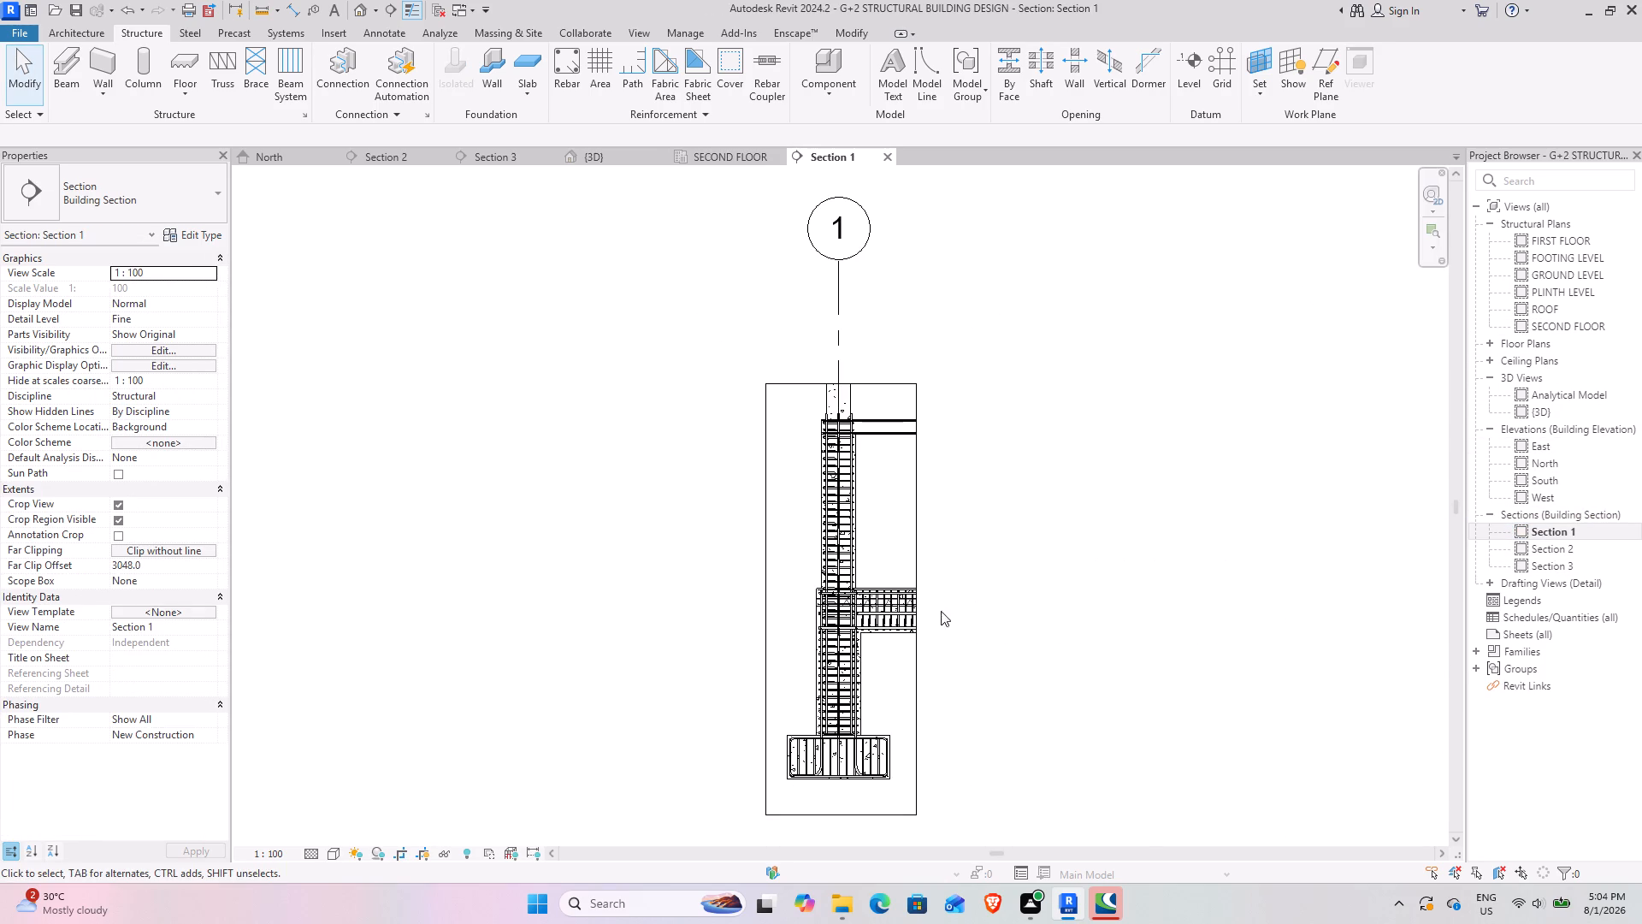
{"action": "scroll", "coordinate": [771, 495], "scroll_direction": "up", "scroll_amount": 2}
{"action": "scroll", "coordinate": [885, 528], "scroll_direction": "down", "scroll_amount": 3}
{"action": "middle_click_drag", "start_coordinate": [887, 528], "coordinate": [879, 640]}
{"action": "left_click", "coordinate": [895, 522]}
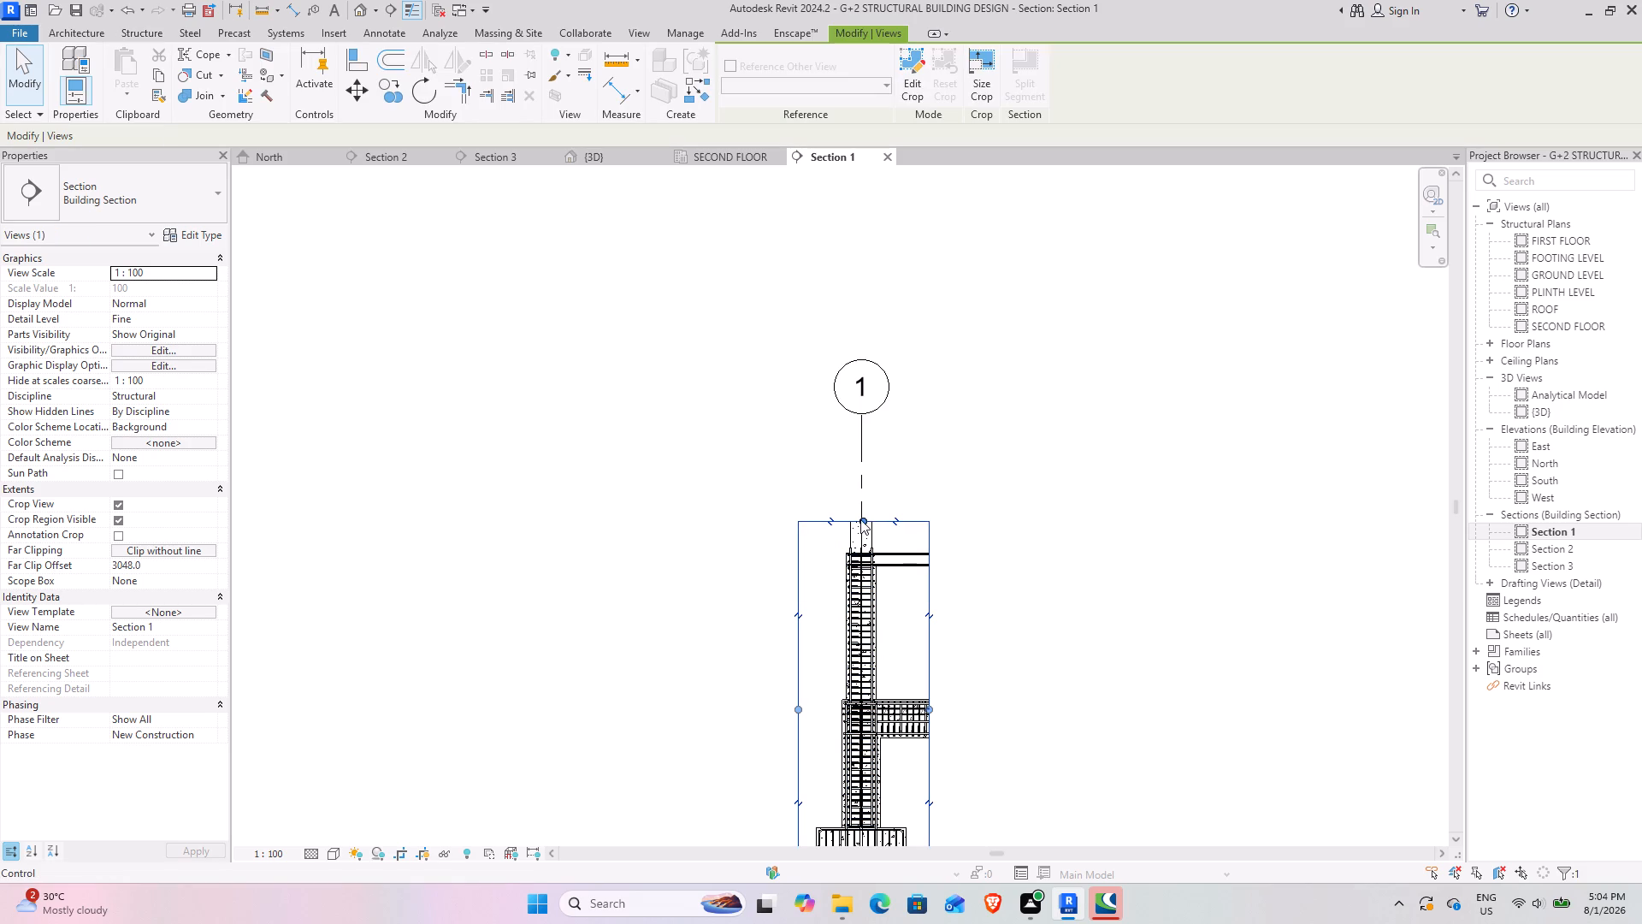
{"action": "left_click_drag", "start_coordinate": [860, 519], "coordinate": [871, 267]}
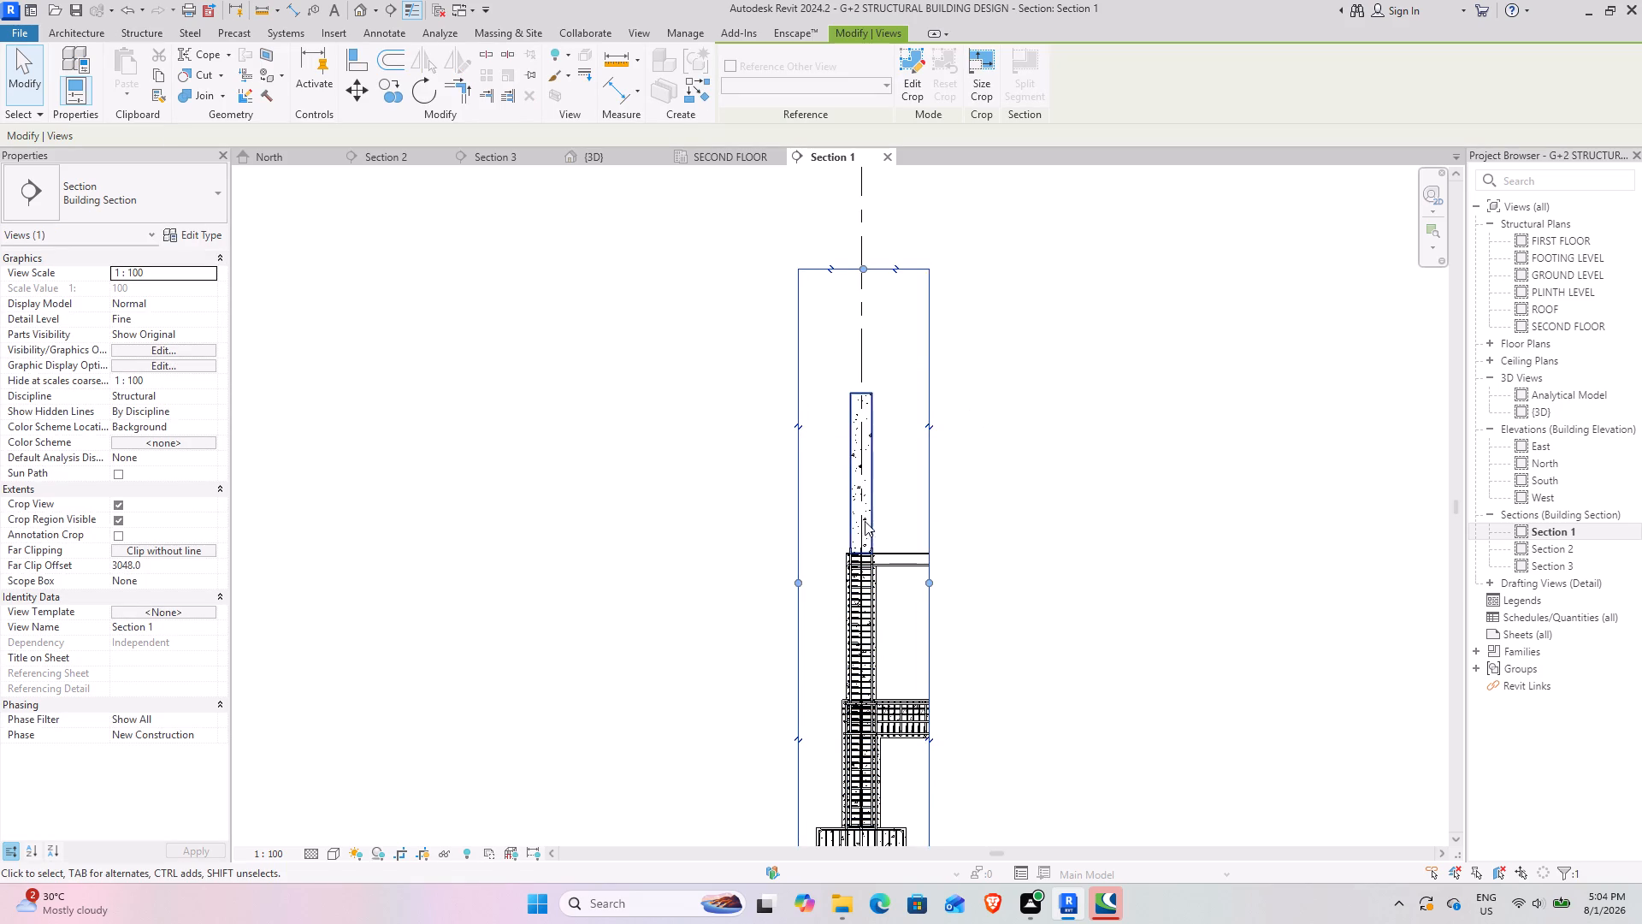
Examine in Section 1 how the lower column's vertical bars pass through the first-floor slab into the column above.
{"action": "scroll", "coordinate": [874, 508], "scroll_direction": "up", "scroll_amount": 8}
{"action": "middle_click_drag", "start_coordinate": [863, 583], "coordinate": [889, 460]}
{"action": "scroll", "coordinate": [875, 518], "scroll_direction": "up", "scroll_amount": 4}
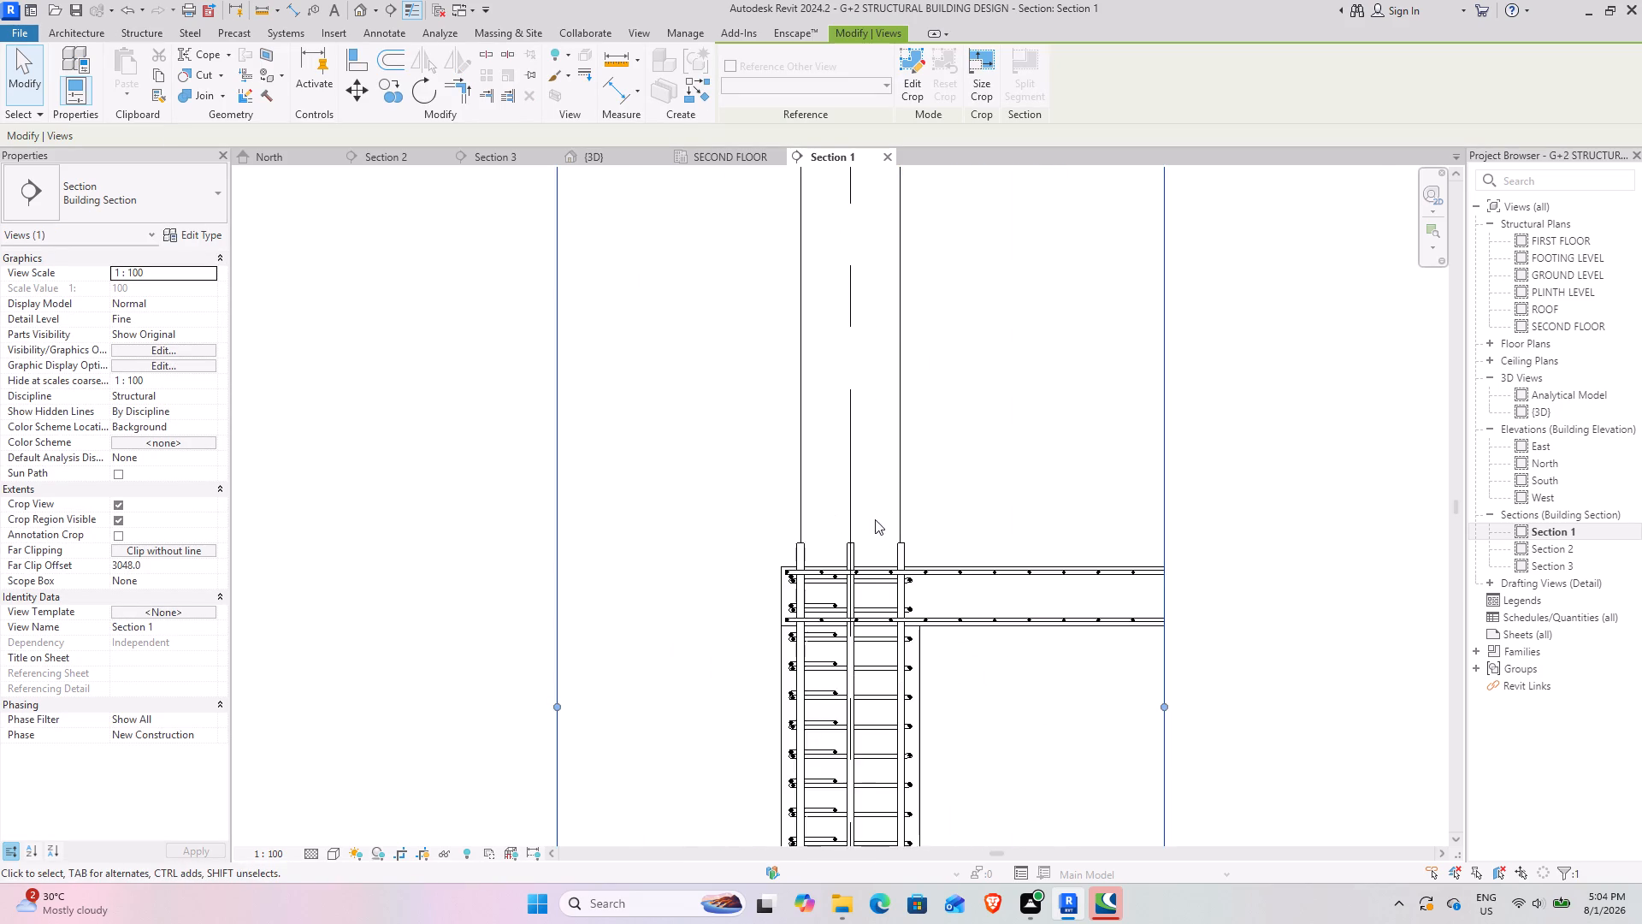
{"action": "scroll", "coordinate": [875, 519], "scroll_direction": "up", "scroll_amount": 7}
{"action": "scroll", "coordinate": [878, 572], "scroll_direction": "down", "scroll_amount": 3}
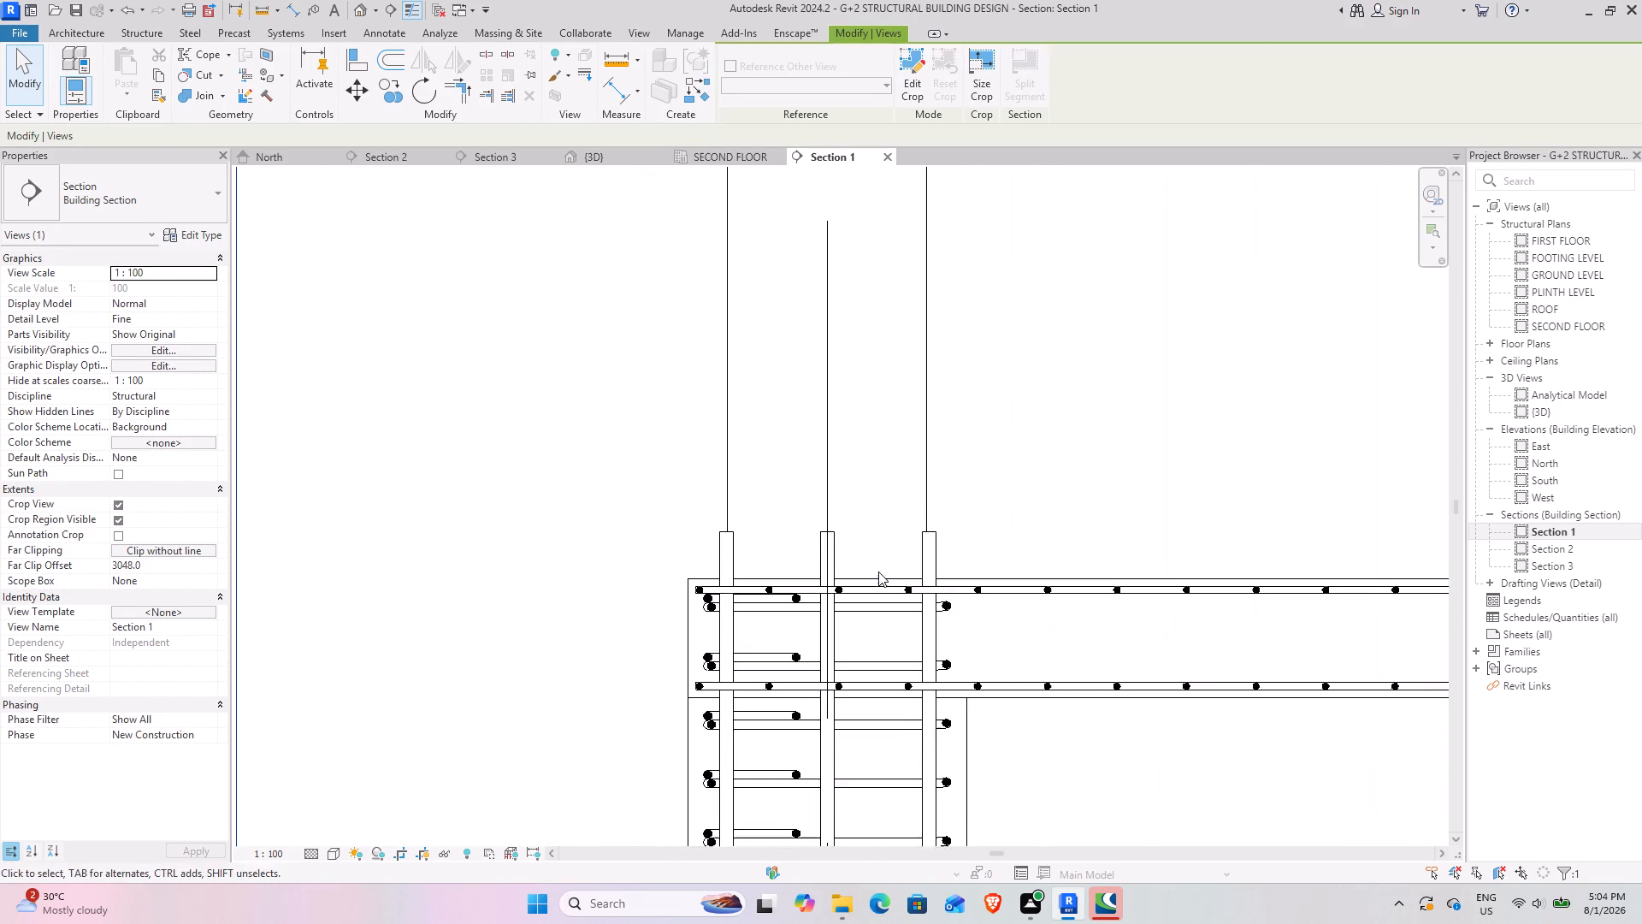
{"action": "scroll", "coordinate": [878, 572], "scroll_direction": "down", "scroll_amount": 5}
{"action": "middle_click_drag", "start_coordinate": [932, 491], "coordinate": [887, 570]}
In the SECOND FLOOR plan, apply the COLUMN REBAR COVER <40 mm> setting to the 1'8" column at grids 1 and 6.
{"action": "left_click", "coordinate": [720, 153]}
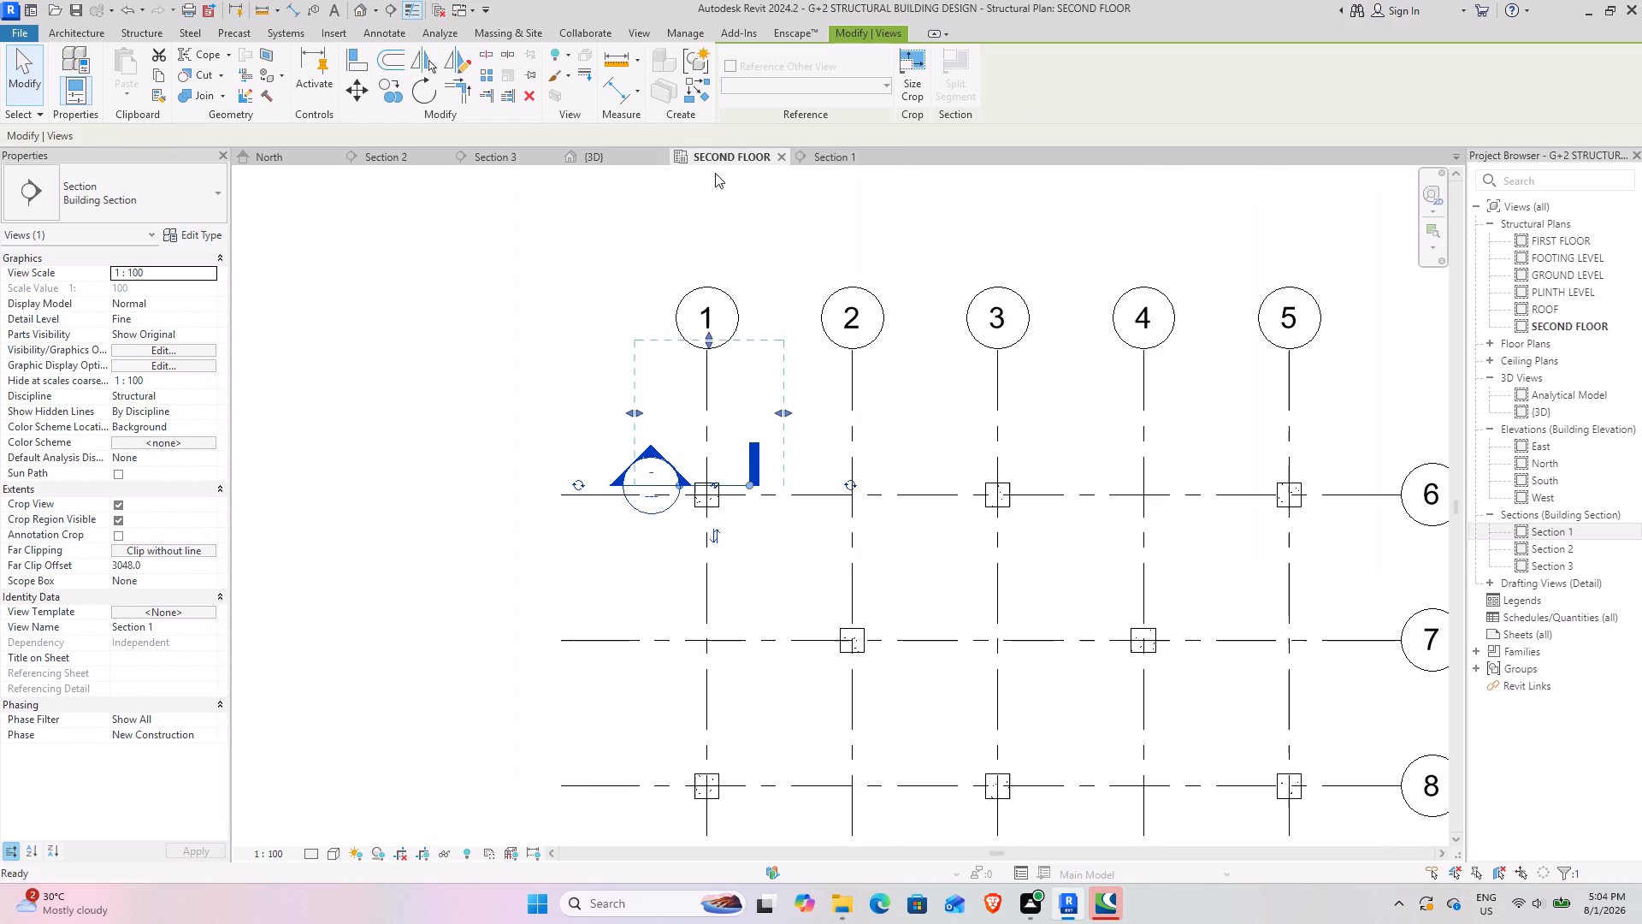
{"action": "scroll", "coordinate": [776, 530], "scroll_direction": "up", "scroll_amount": 7}
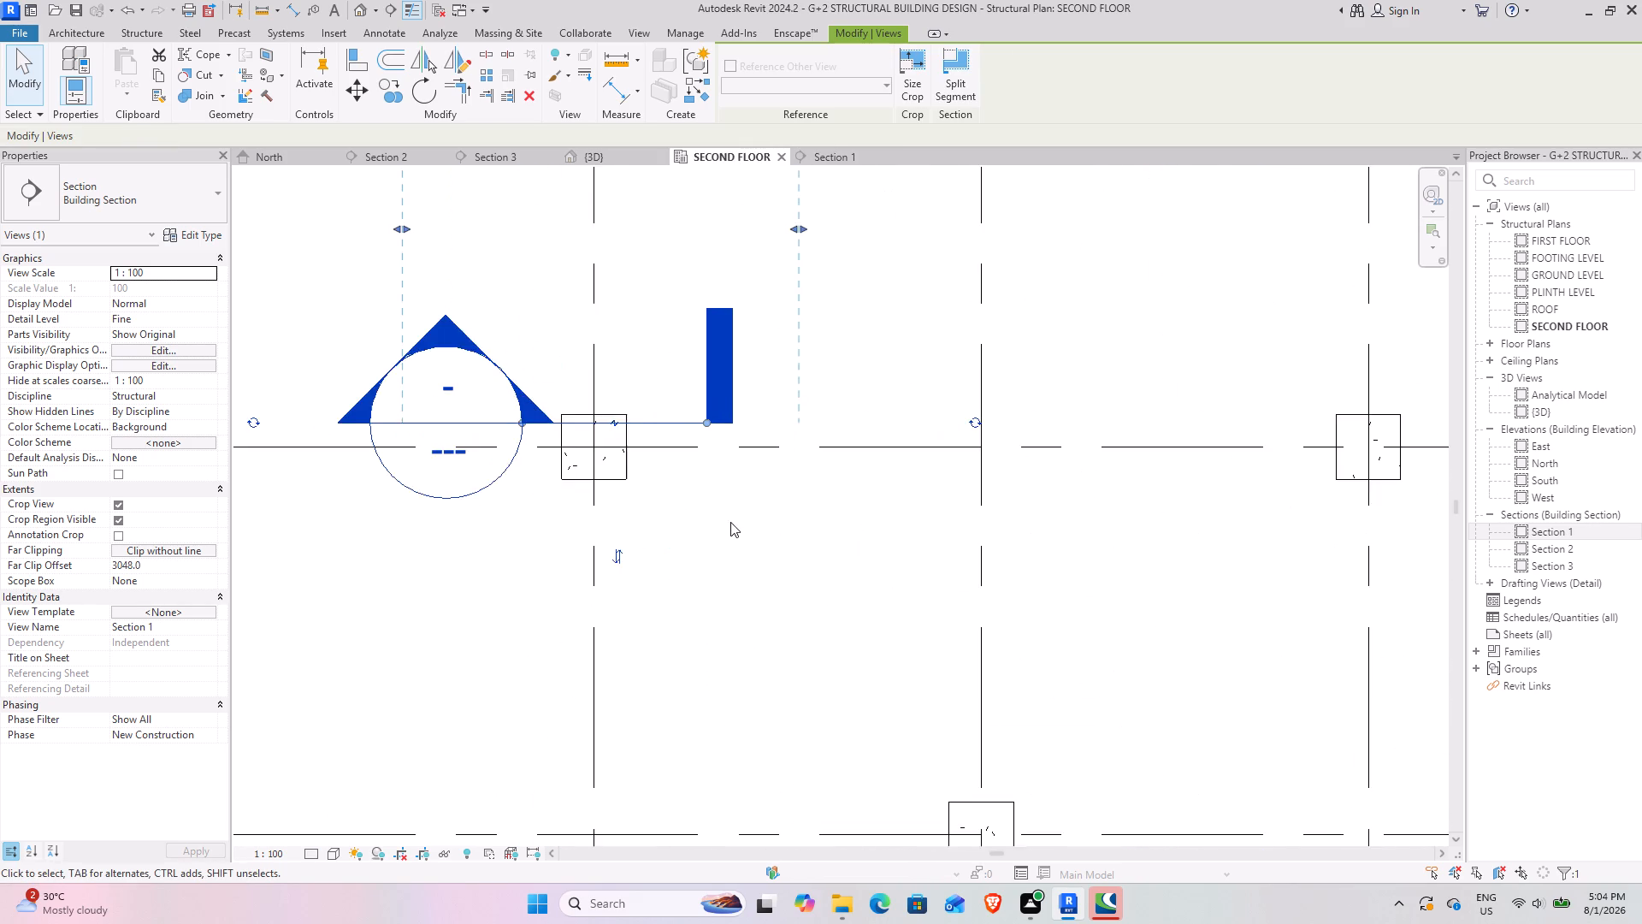
{"action": "middle_click_drag", "start_coordinate": [729, 524], "coordinate": [744, 614]}
{"action": "left_click", "coordinate": [697, 607]}
{"action": "scroll", "coordinate": [603, 502], "scroll_direction": "up", "scroll_amount": 5}
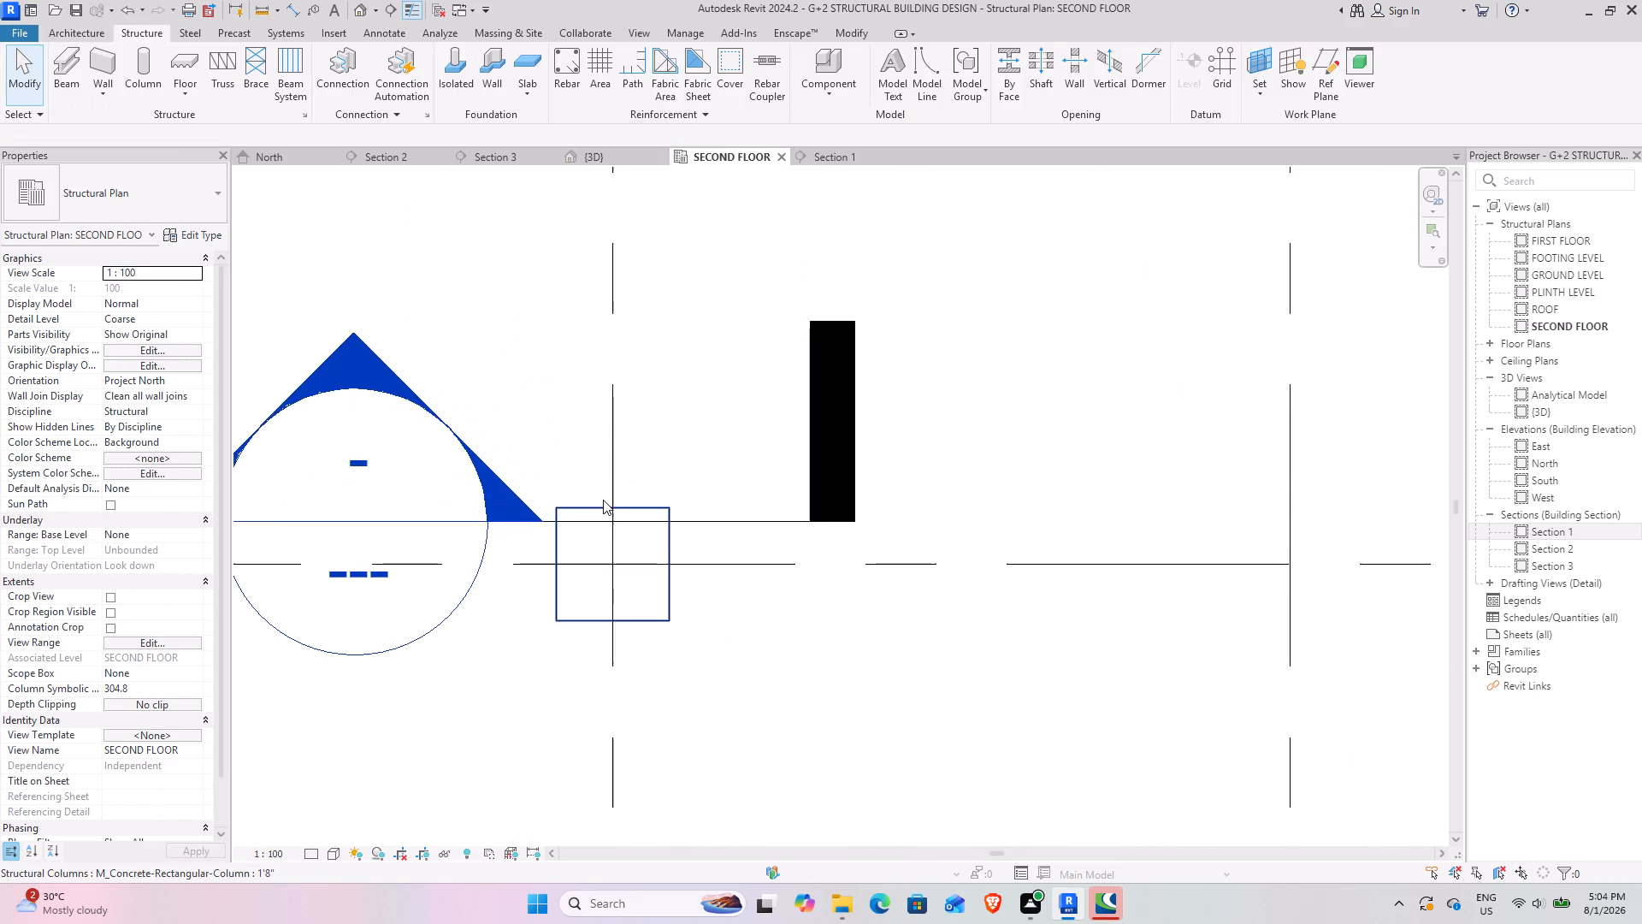
{"action": "scroll", "coordinate": [603, 500], "scroll_direction": "up", "scroll_amount": 2}
{"action": "scroll", "coordinate": [650, 603], "scroll_direction": "down", "scroll_amount": 4}
{"action": "middle_click_drag", "start_coordinate": [617, 635], "coordinate": [664, 557]}
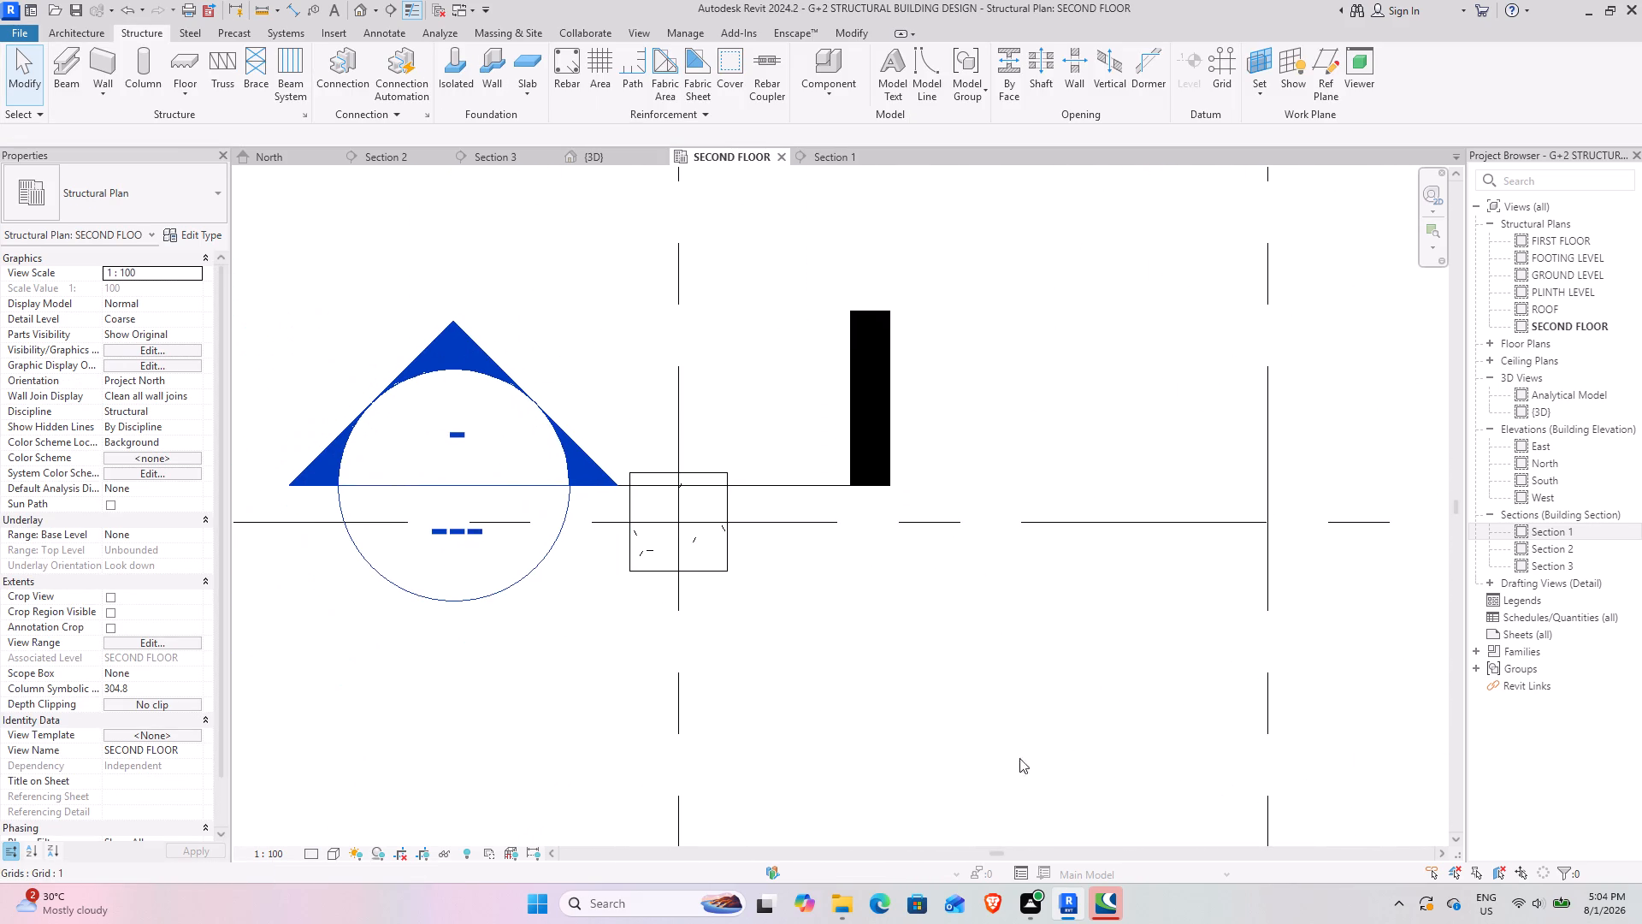
{"action": "middle_click_drag", "start_coordinate": [953, 700], "coordinate": [954, 644]}
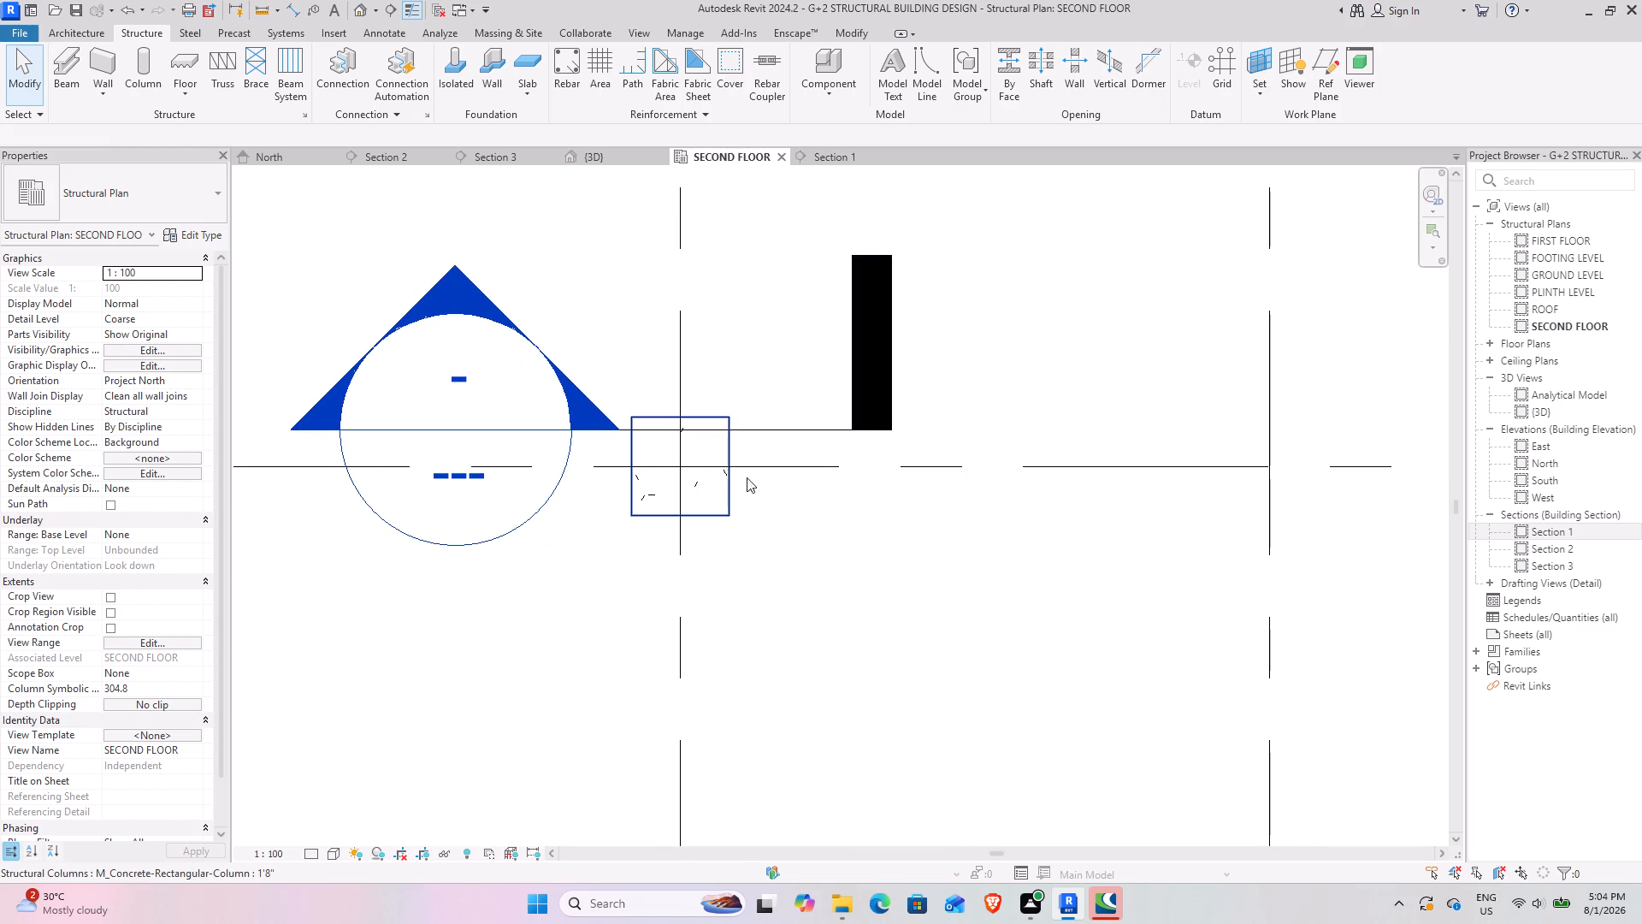
{"action": "left_click", "coordinate": [735, 479]}
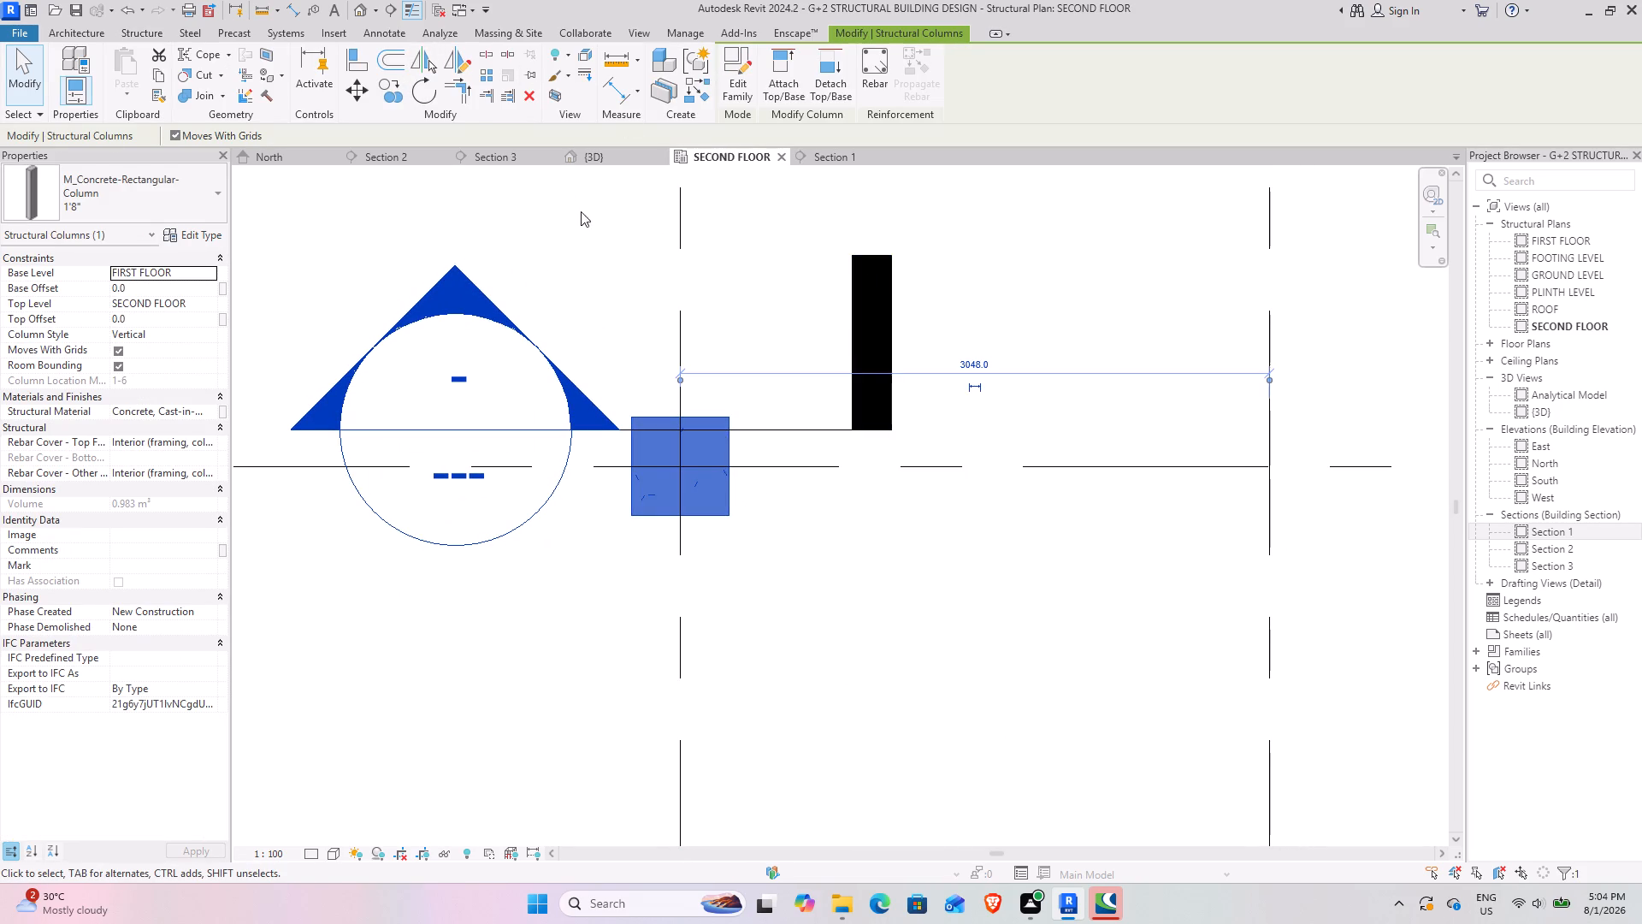
{"action": "scroll", "coordinate": [601, 232], "scroll_direction": "up", "scroll_amount": 3}
{"action": "middle_click_drag", "start_coordinate": [754, 381], "coordinate": [720, 346]}
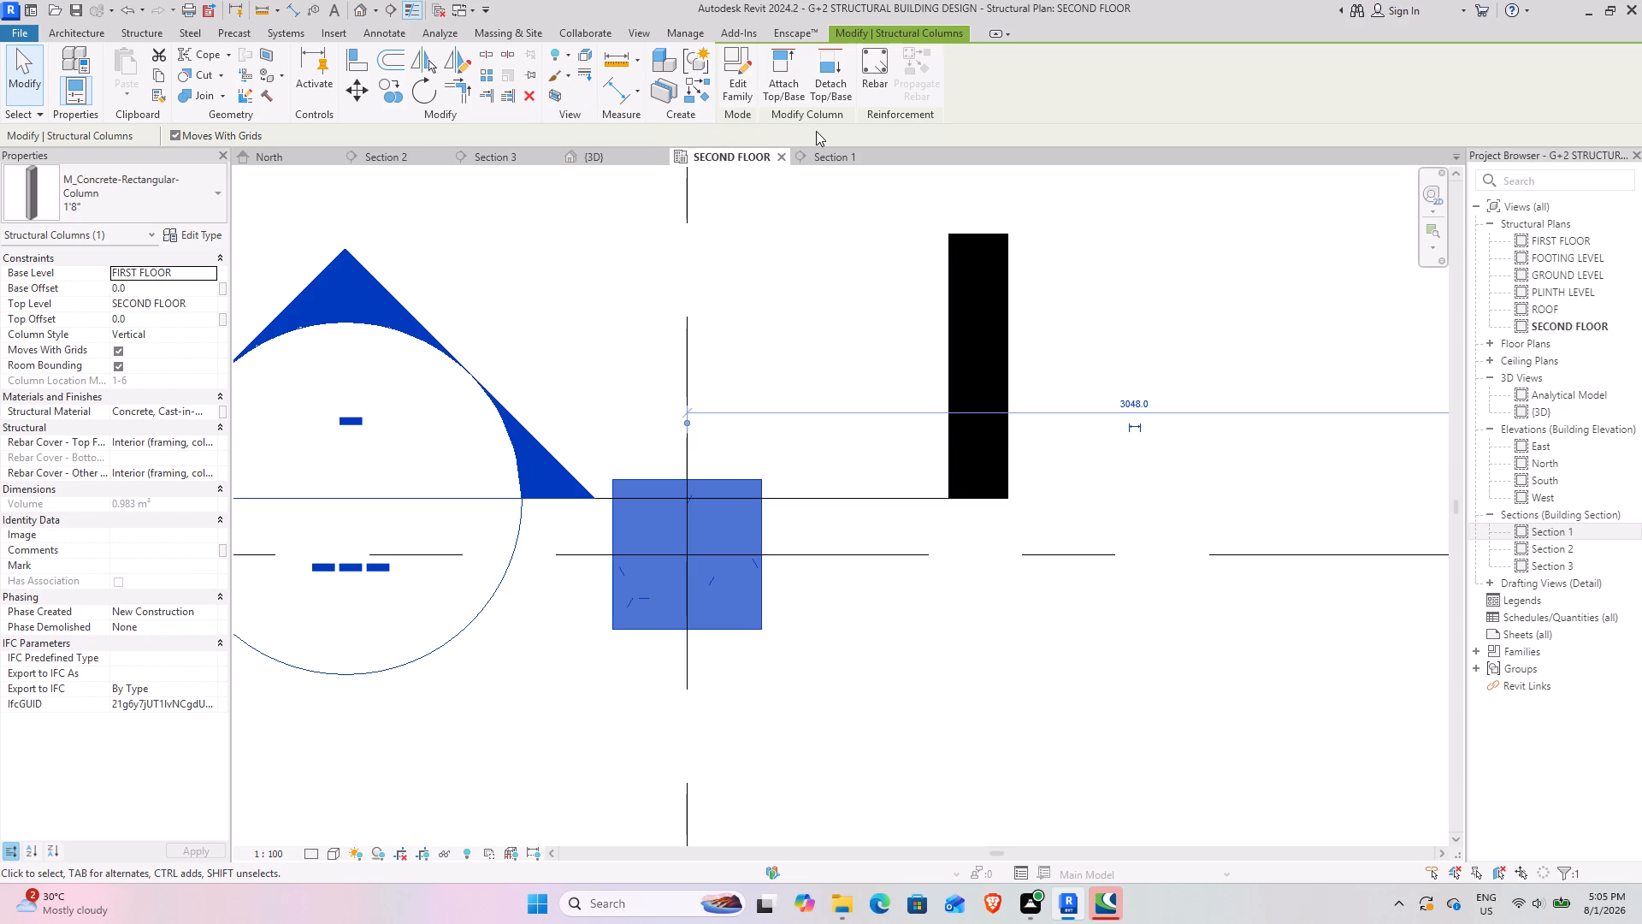
{"action": "left_click", "coordinate": [156, 33]}
{"action": "left_click", "coordinate": [719, 62]}
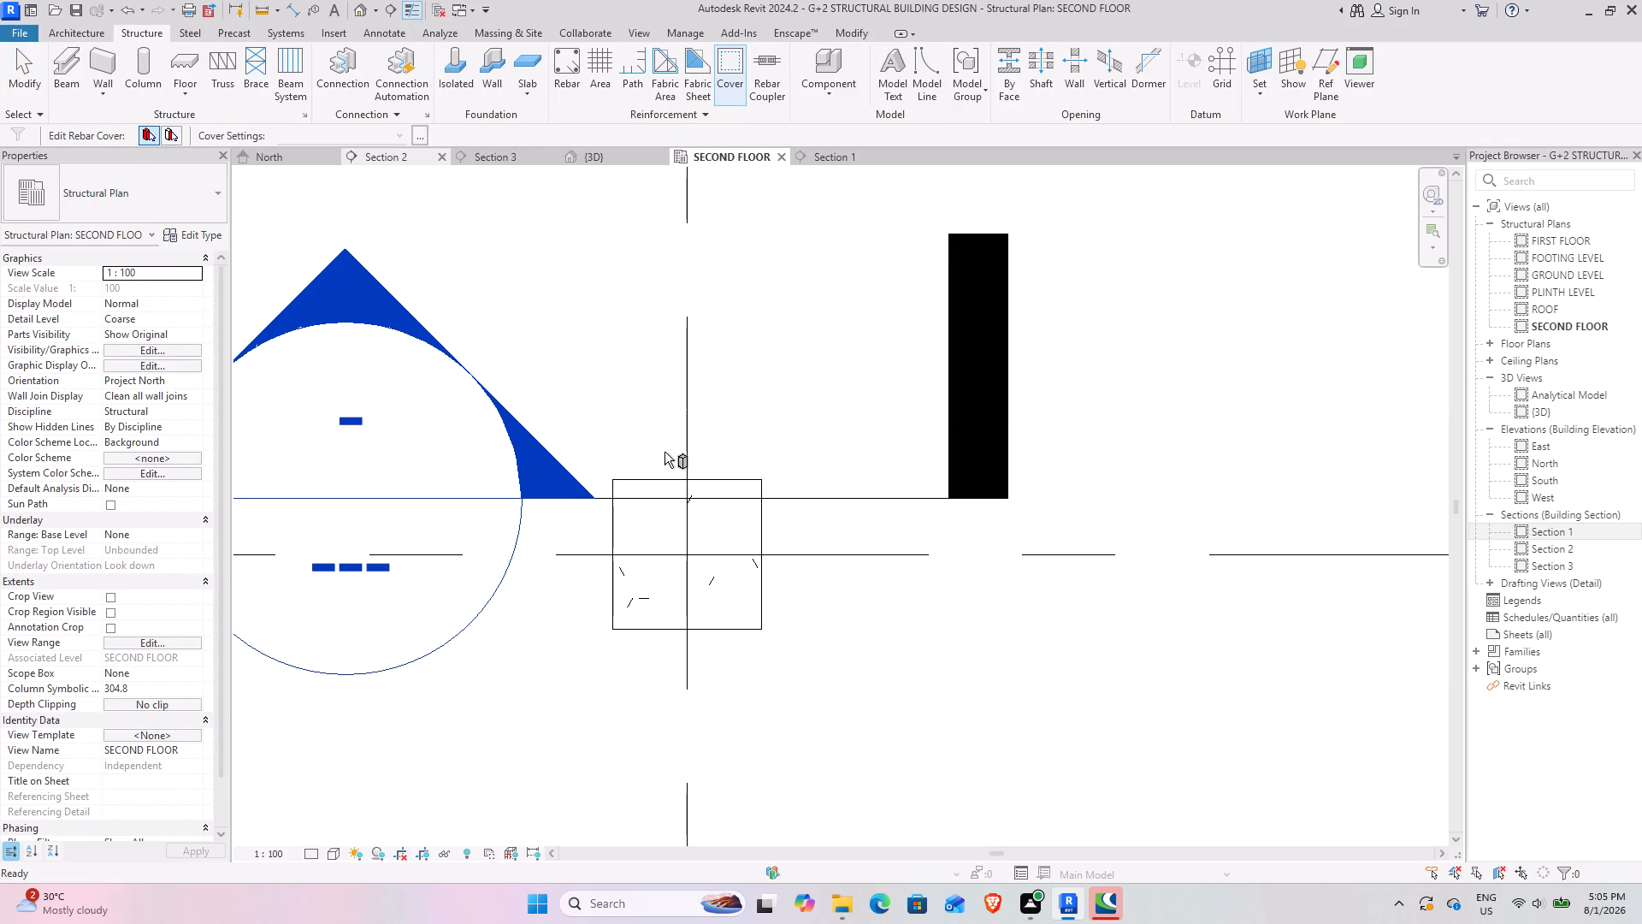
{"action": "left_click", "coordinate": [662, 481]}
{"action": "left_click", "coordinate": [393, 132]}
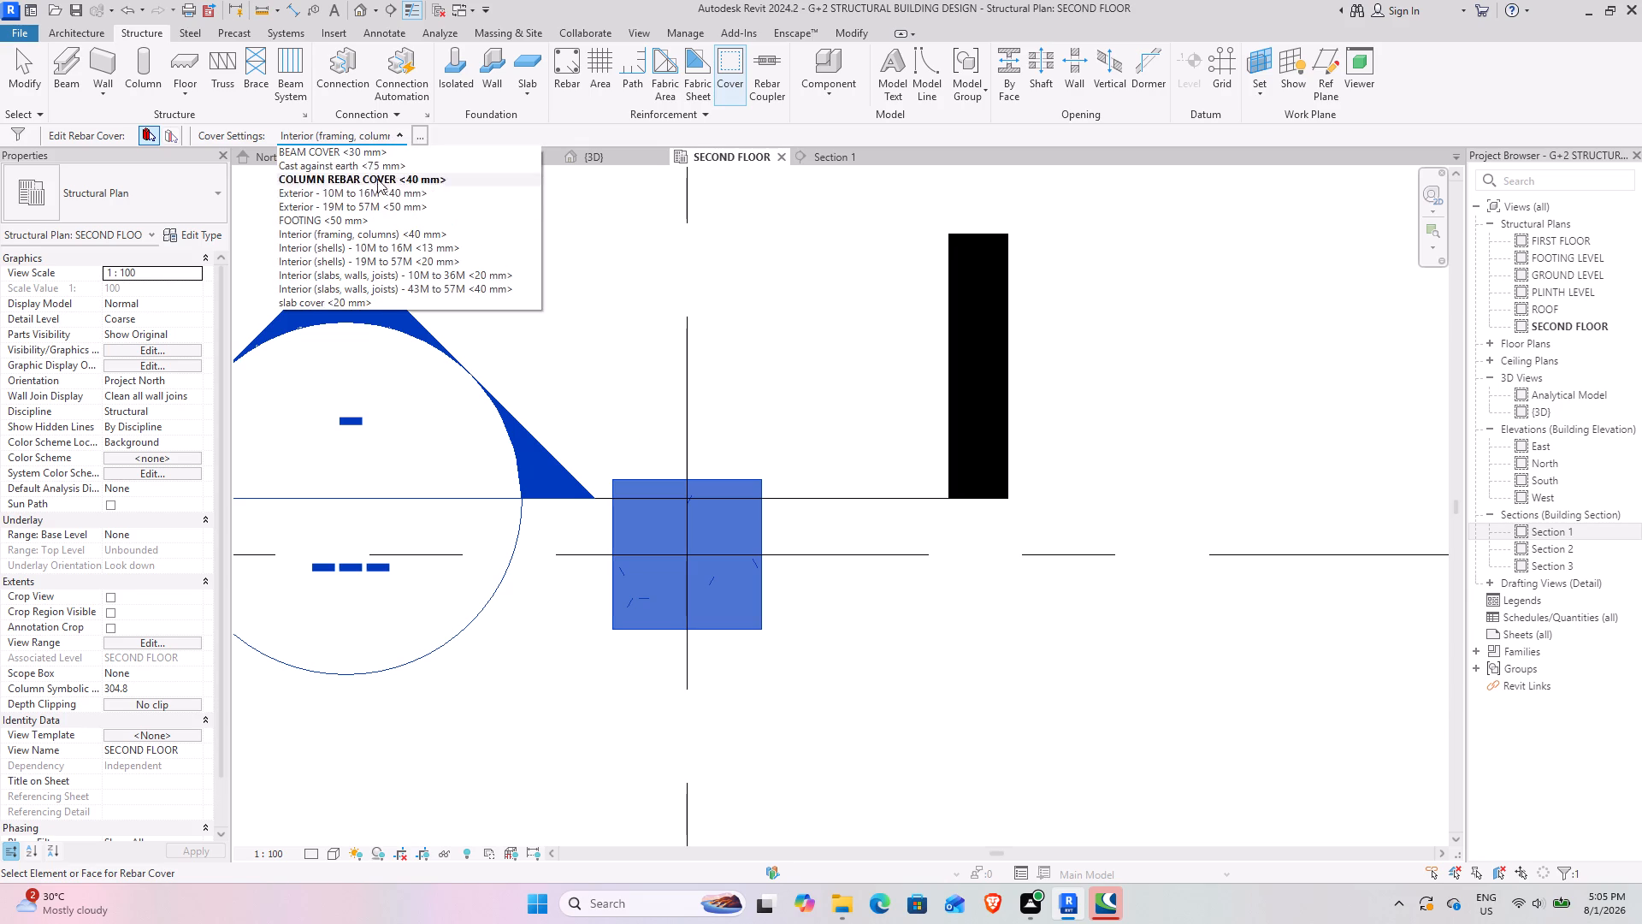
{"action": "left_click", "coordinate": [375, 175]}
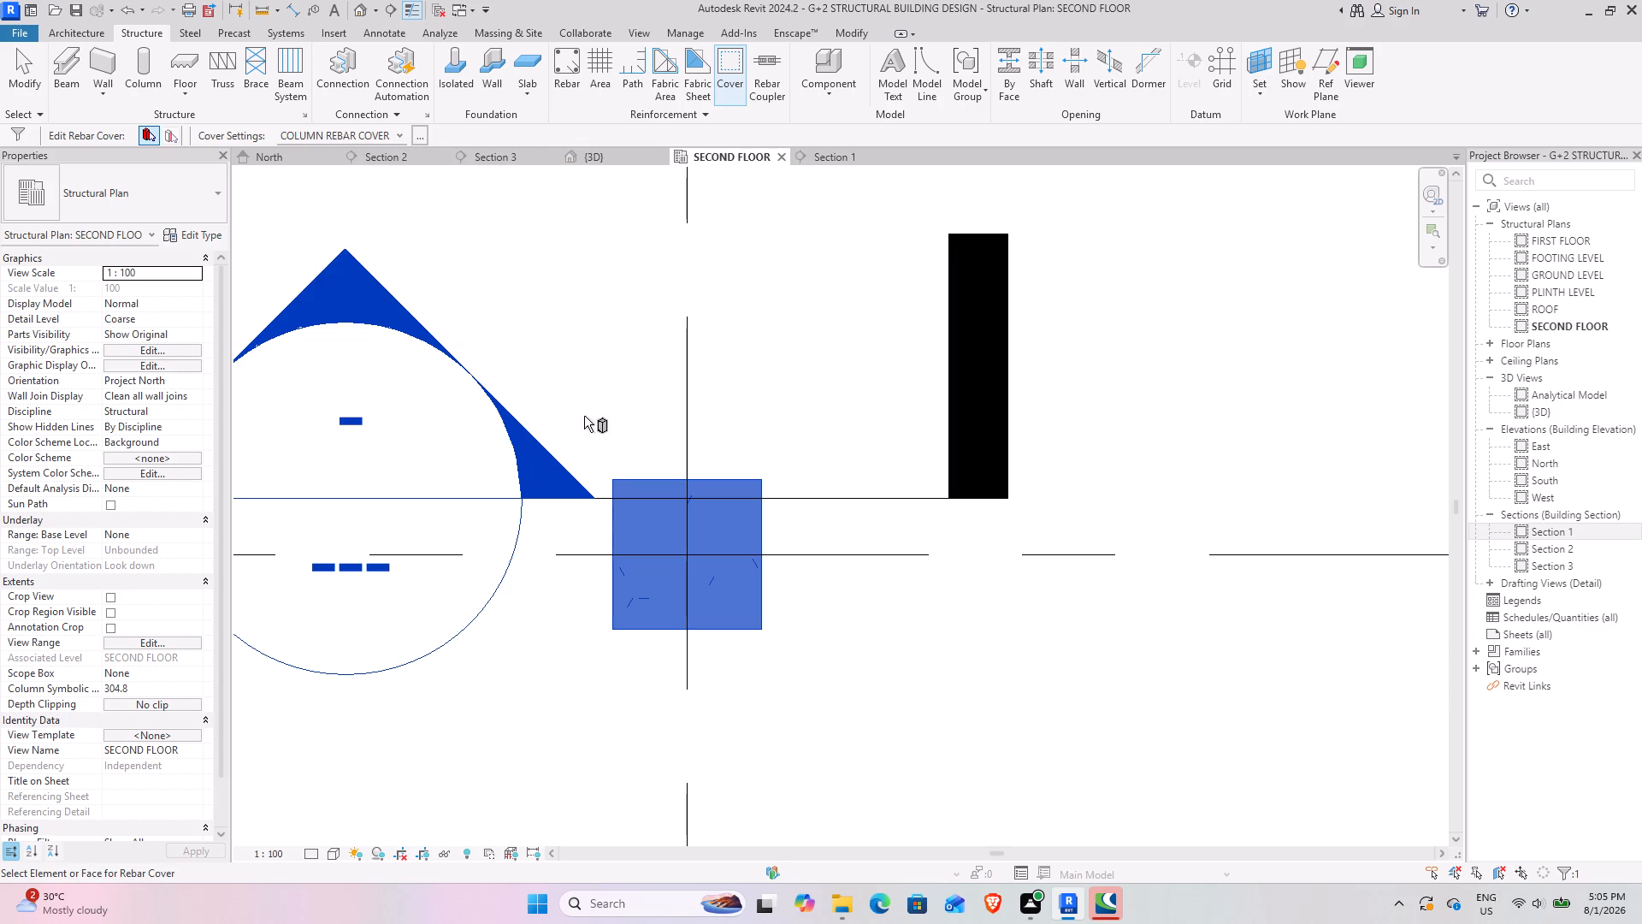
{"action": "left_click", "coordinate": [655, 508]}
In Section 1, place a single vertical 16M rebar of shape M_00, parallel to the work plane, along the upper column's right-hand cover line.
{"action": "left_click", "coordinate": [559, 62]}
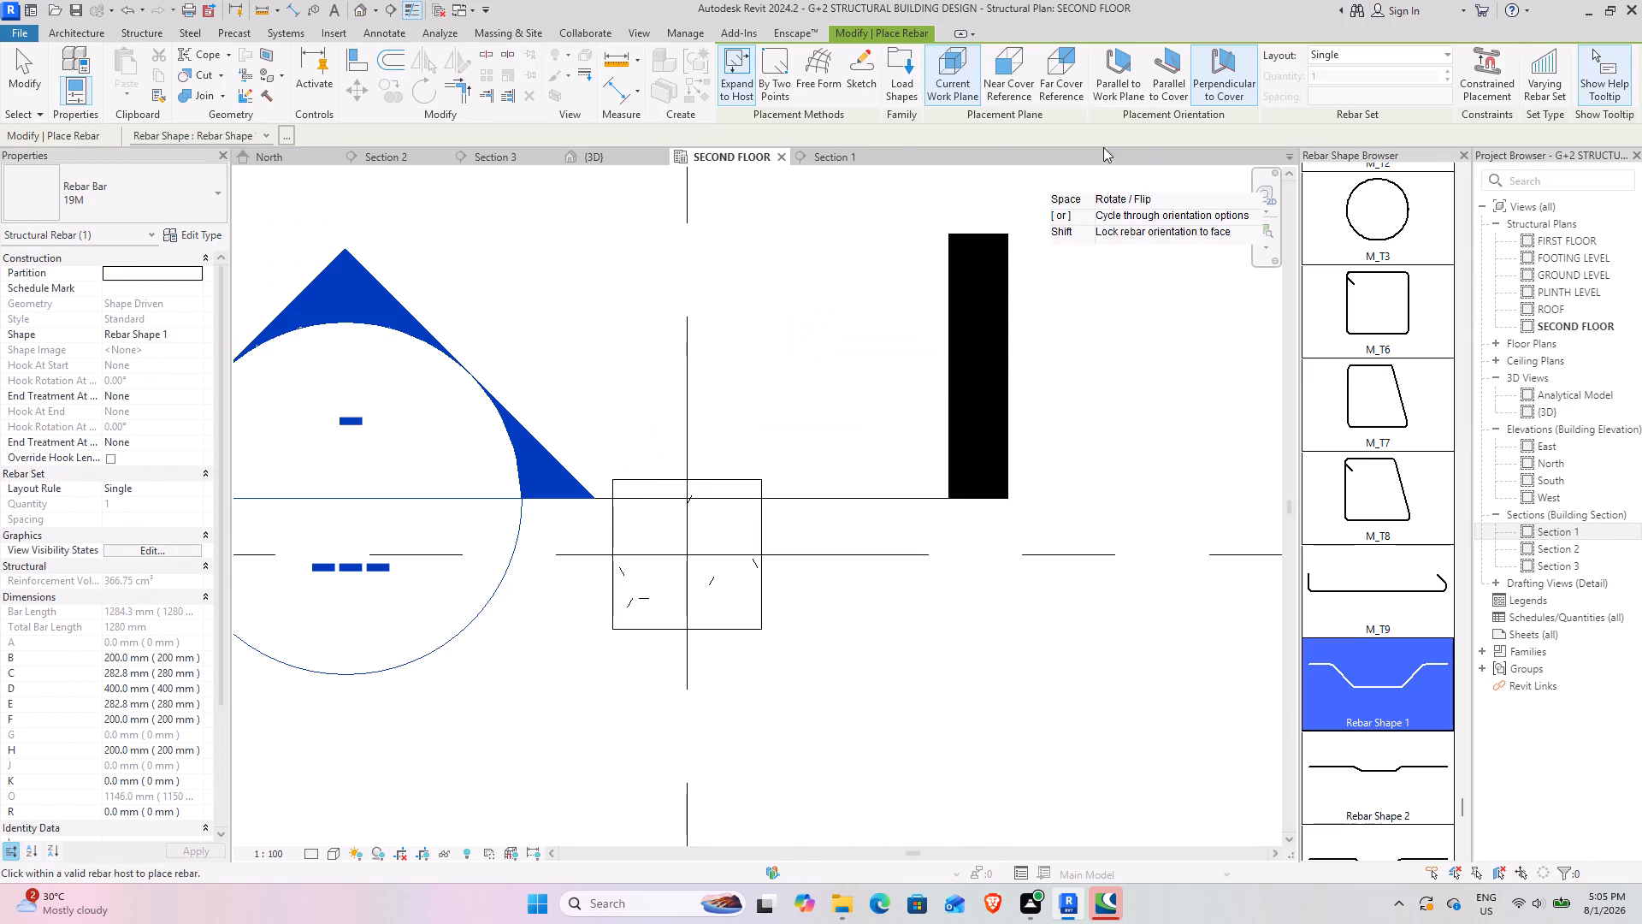
{"action": "left_click", "coordinate": [840, 154]}
{"action": "middle_click_drag", "start_coordinate": [787, 621], "coordinate": [805, 537]}
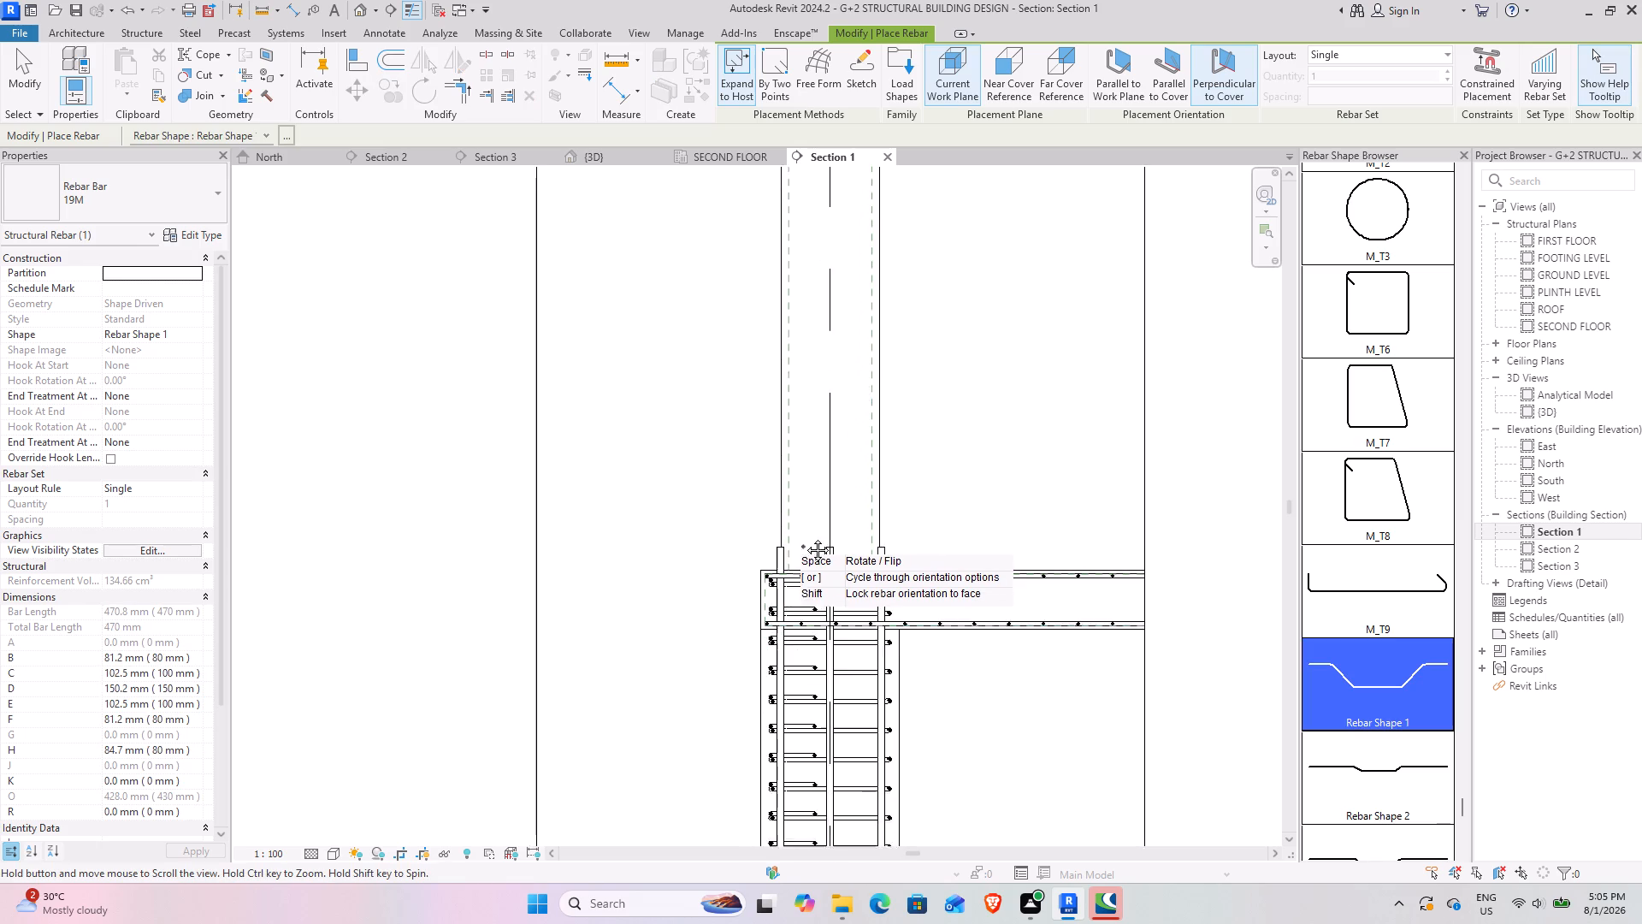
{"action": "middle_click_drag", "start_coordinate": [805, 537], "coordinate": [578, 651]}
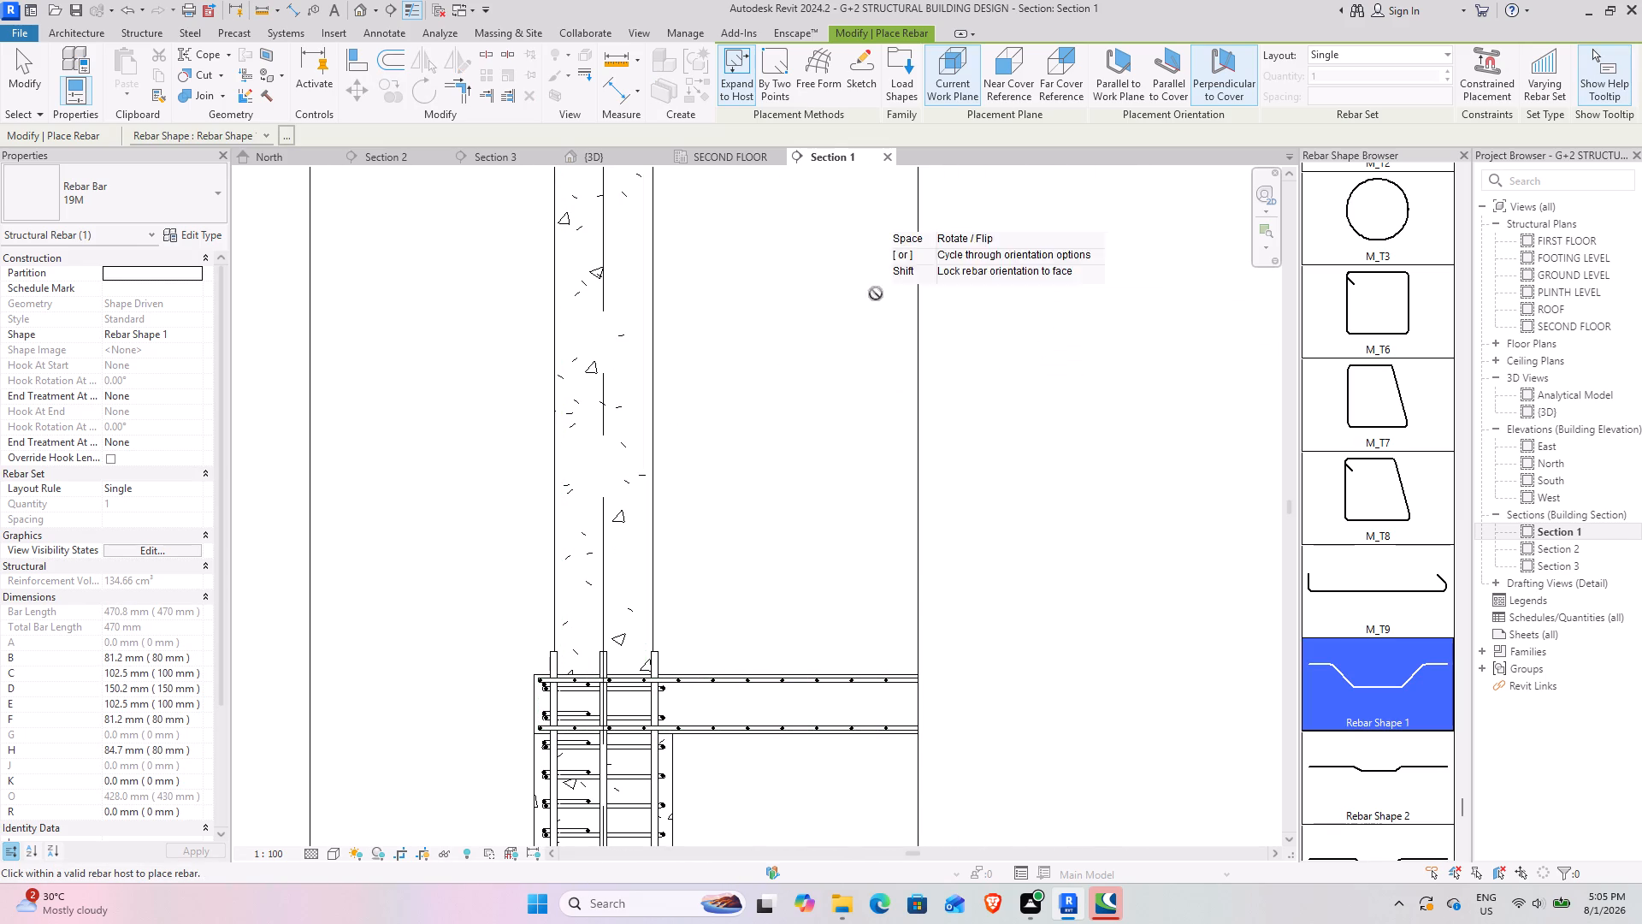
{"action": "left_click", "coordinate": [1131, 67]}
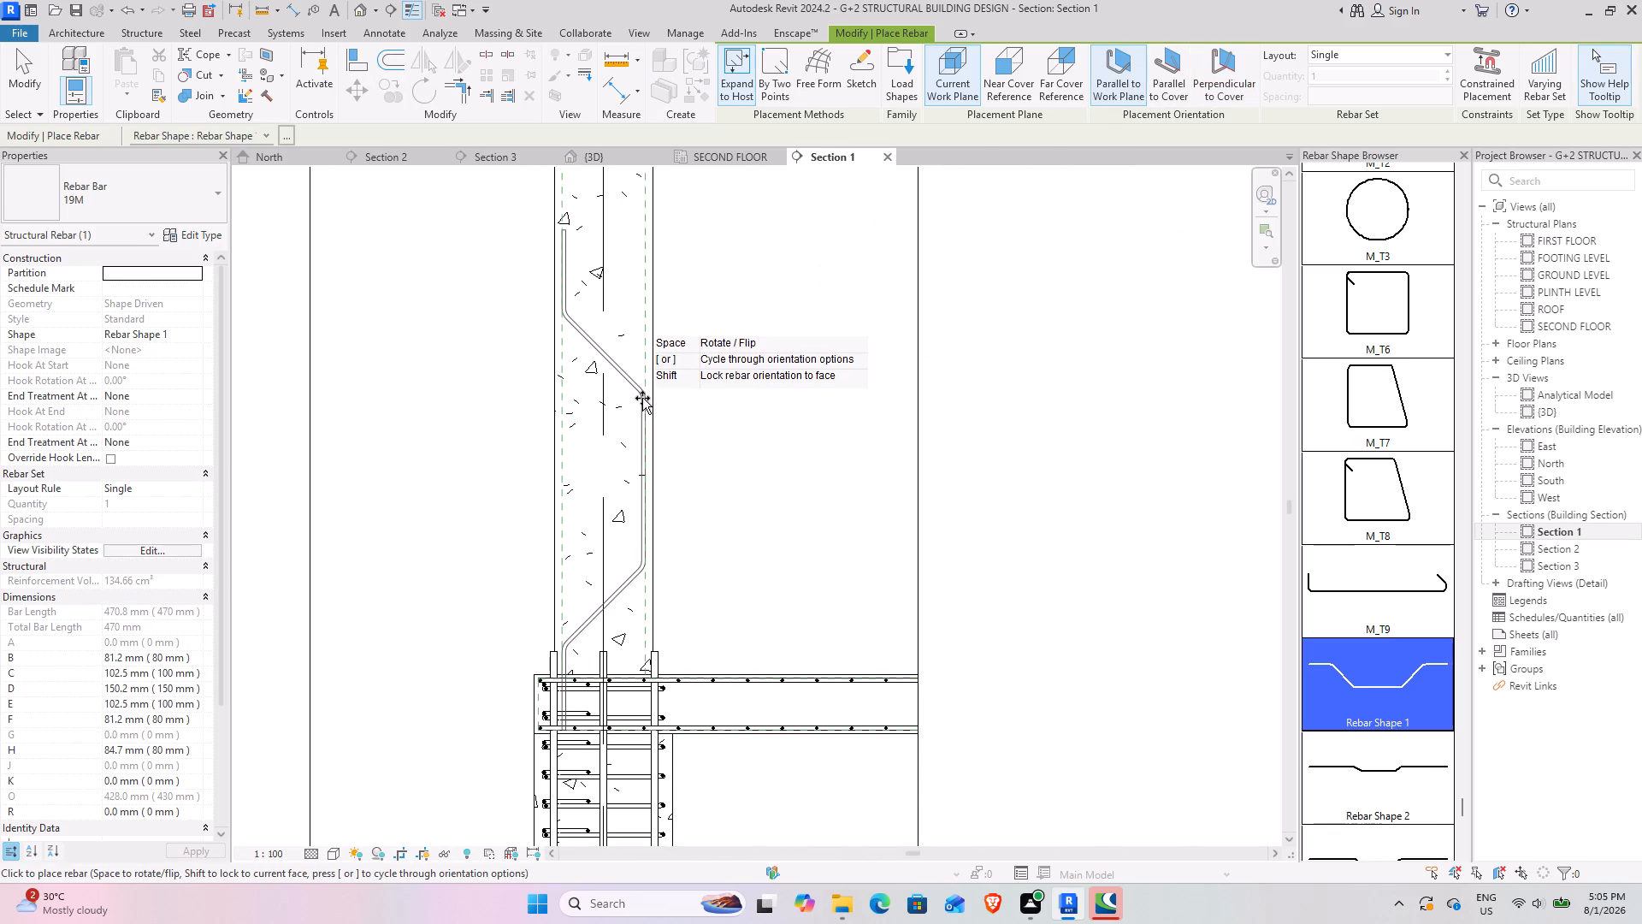
{"action": "left_click_drag", "start_coordinate": [1464, 802], "coordinate": [1464, 790]}
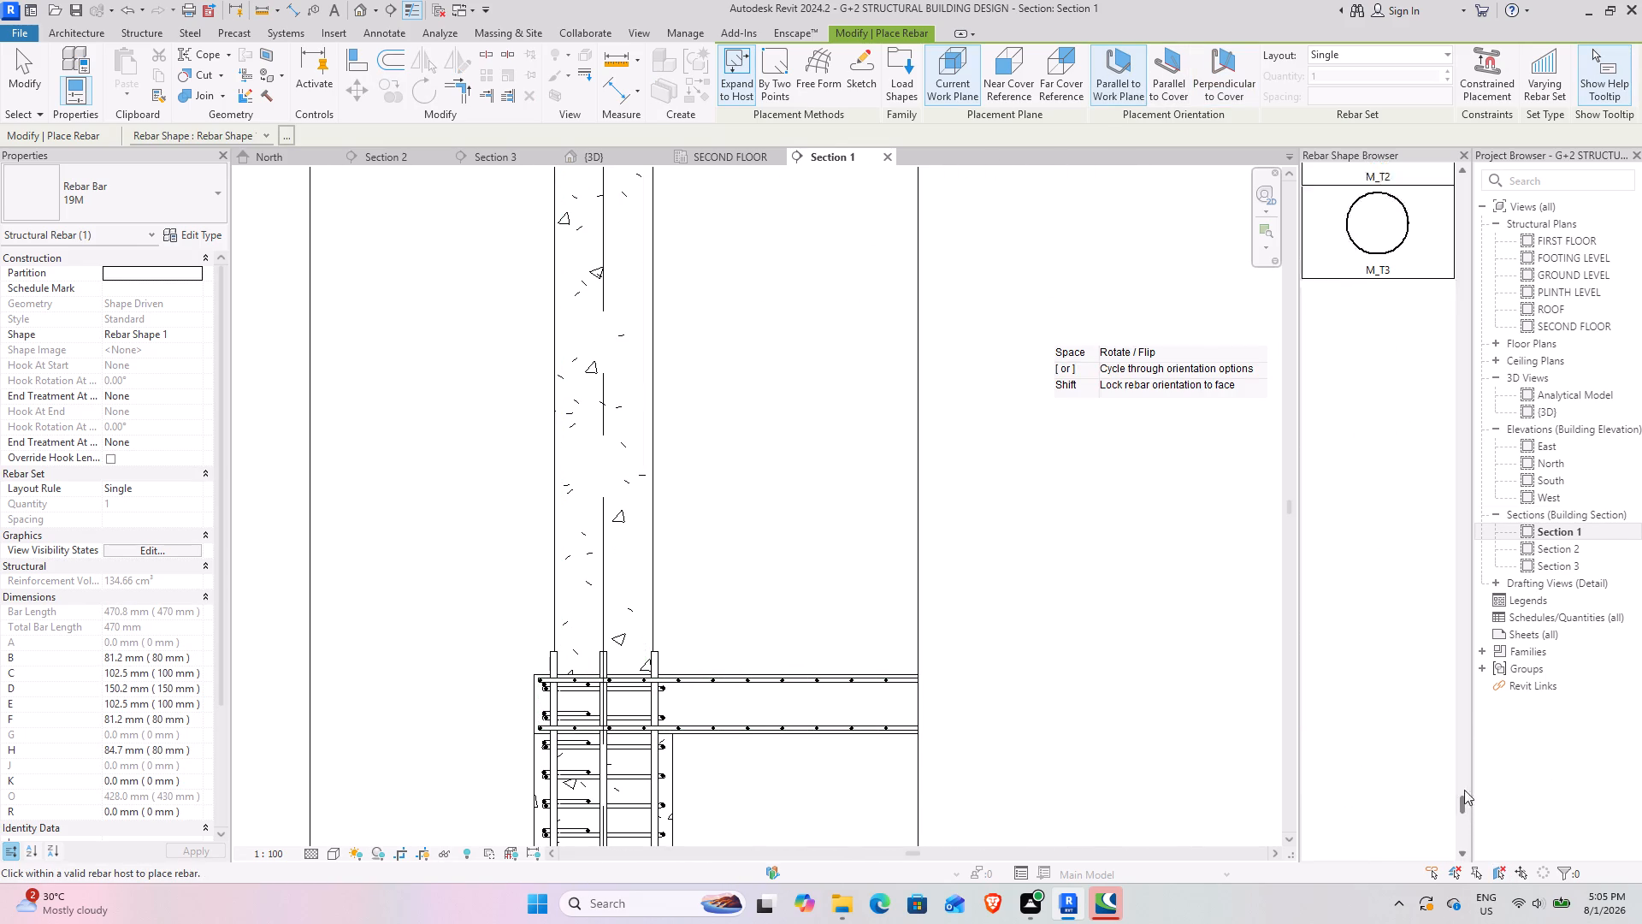
{"action": "left_click_drag", "start_coordinate": [1464, 790], "coordinate": [1427, 170]}
{"action": "left_click", "coordinate": [1401, 204]}
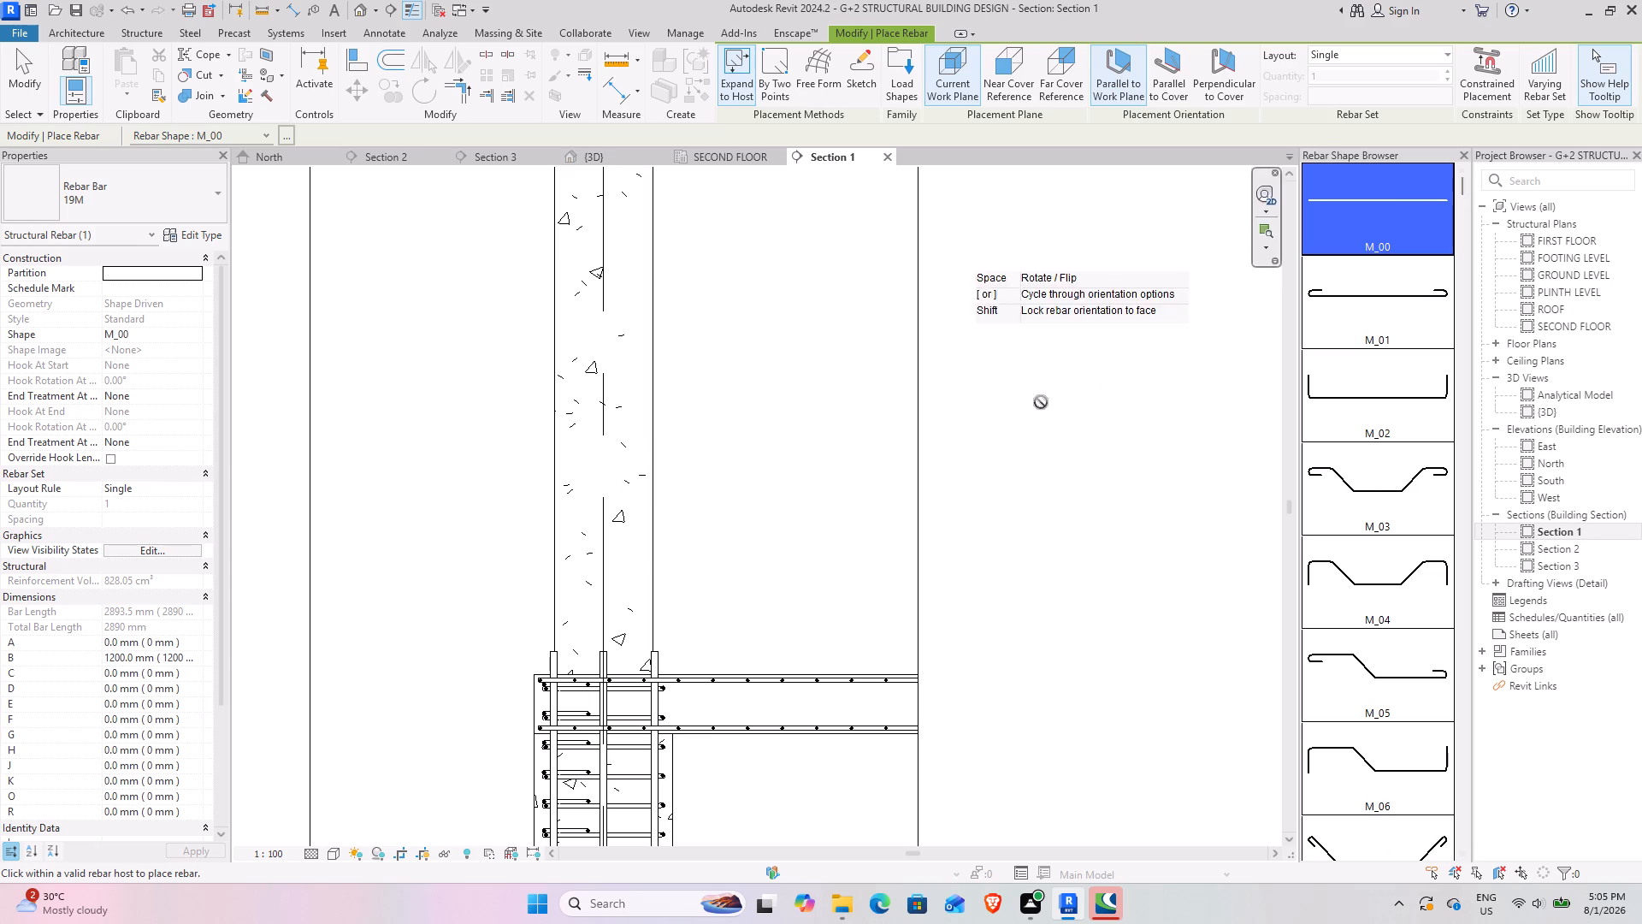
{"action": "scroll", "coordinate": [637, 449], "scroll_direction": "up", "scroll_amount": 3}
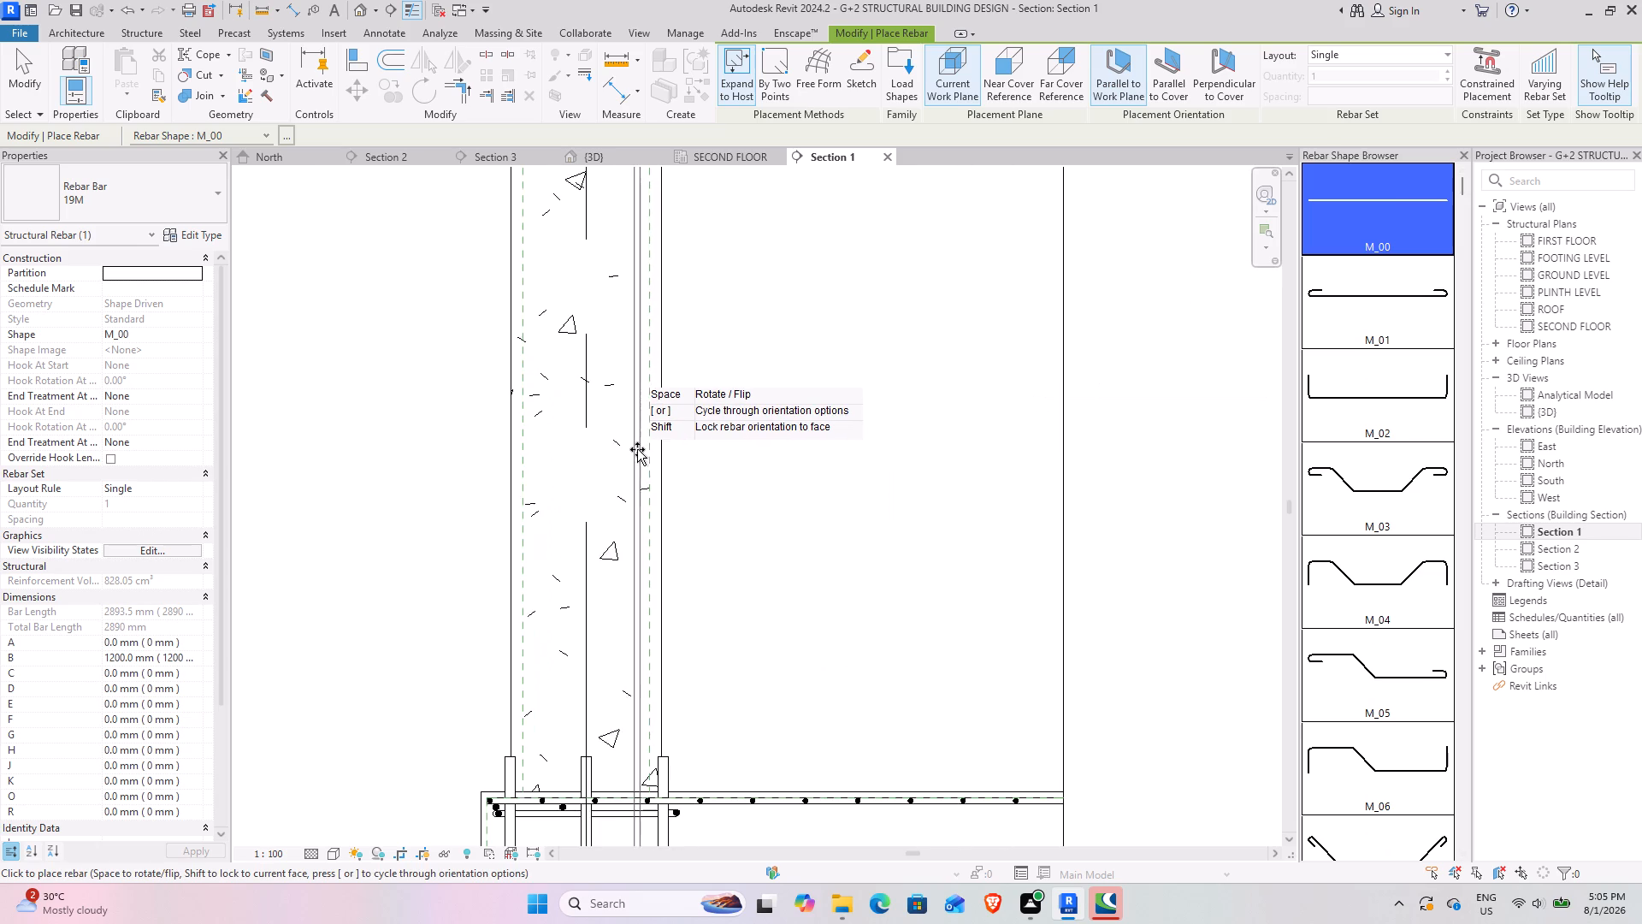
{"action": "left_click", "coordinate": [199, 210]}
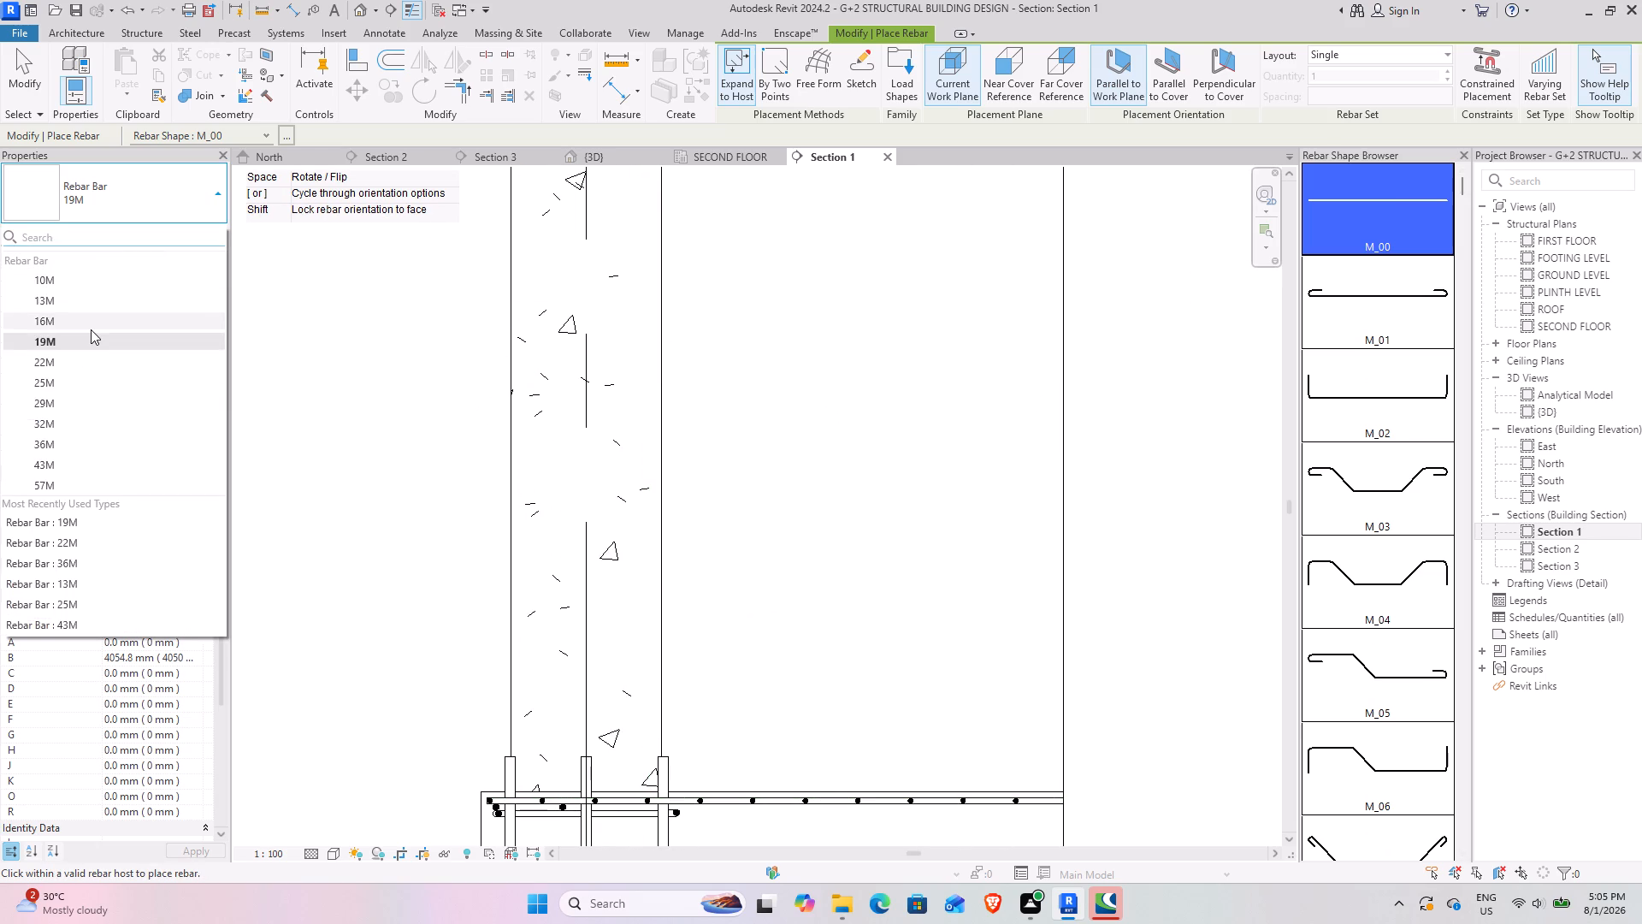
{"action": "left_click", "coordinate": [91, 329]}
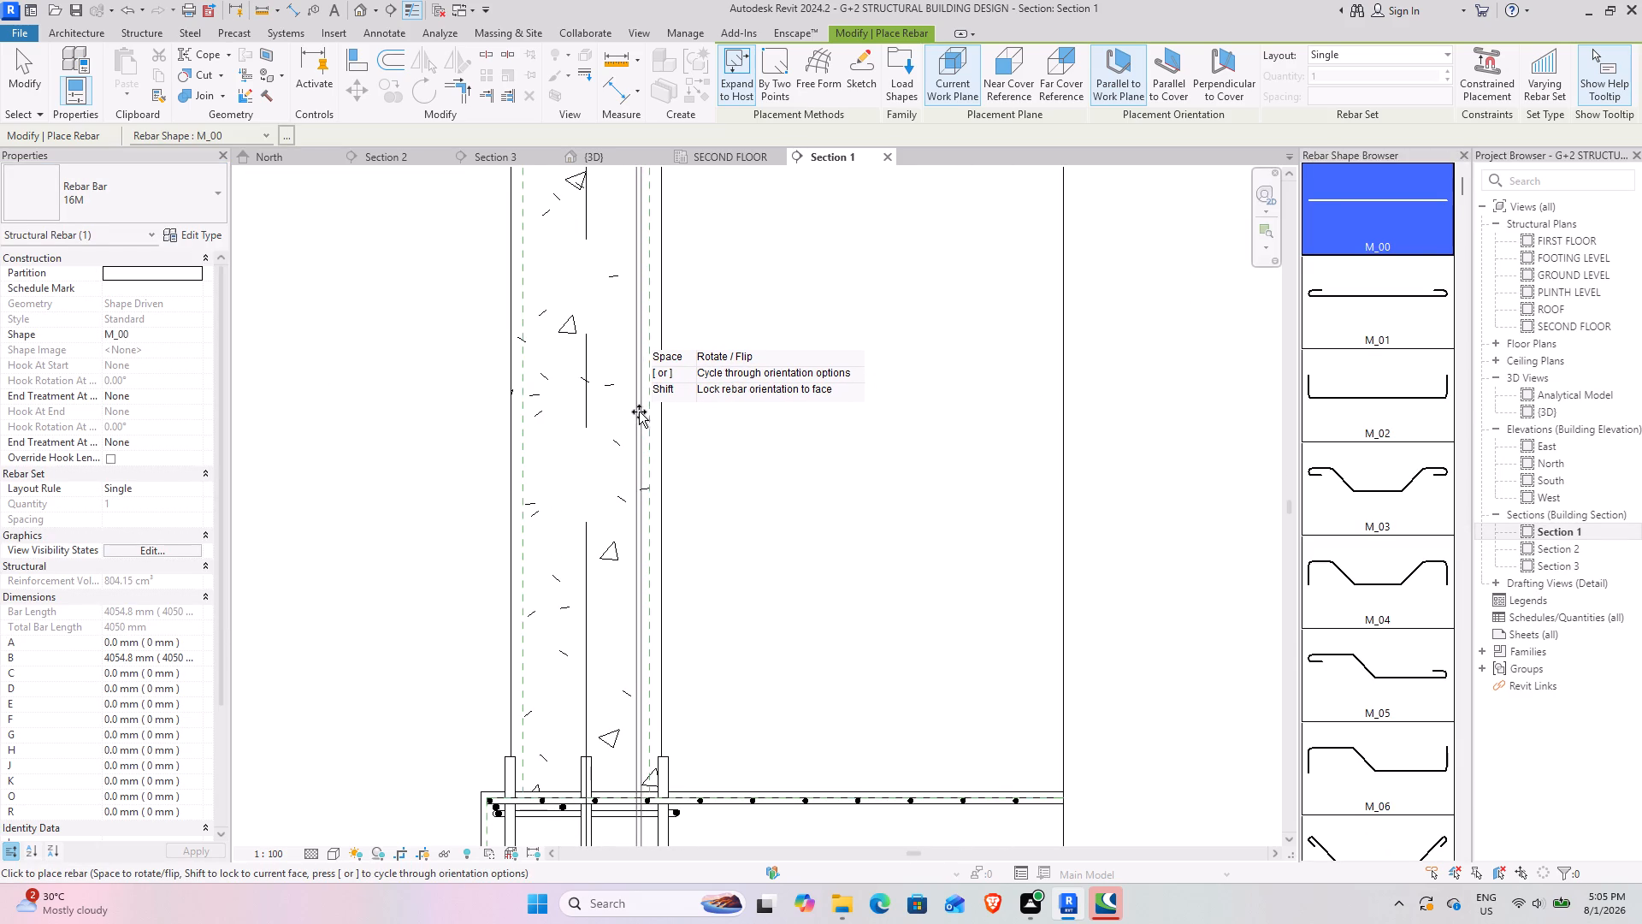
{"action": "scroll", "coordinate": [639, 412], "scroll_direction": "down", "scroll_amount": 3}
{"action": "middle_click_drag", "start_coordinate": [639, 411], "coordinate": [643, 327]}
{"action": "scroll", "coordinate": [623, 323], "scroll_direction": "down", "scroll_amount": 2}
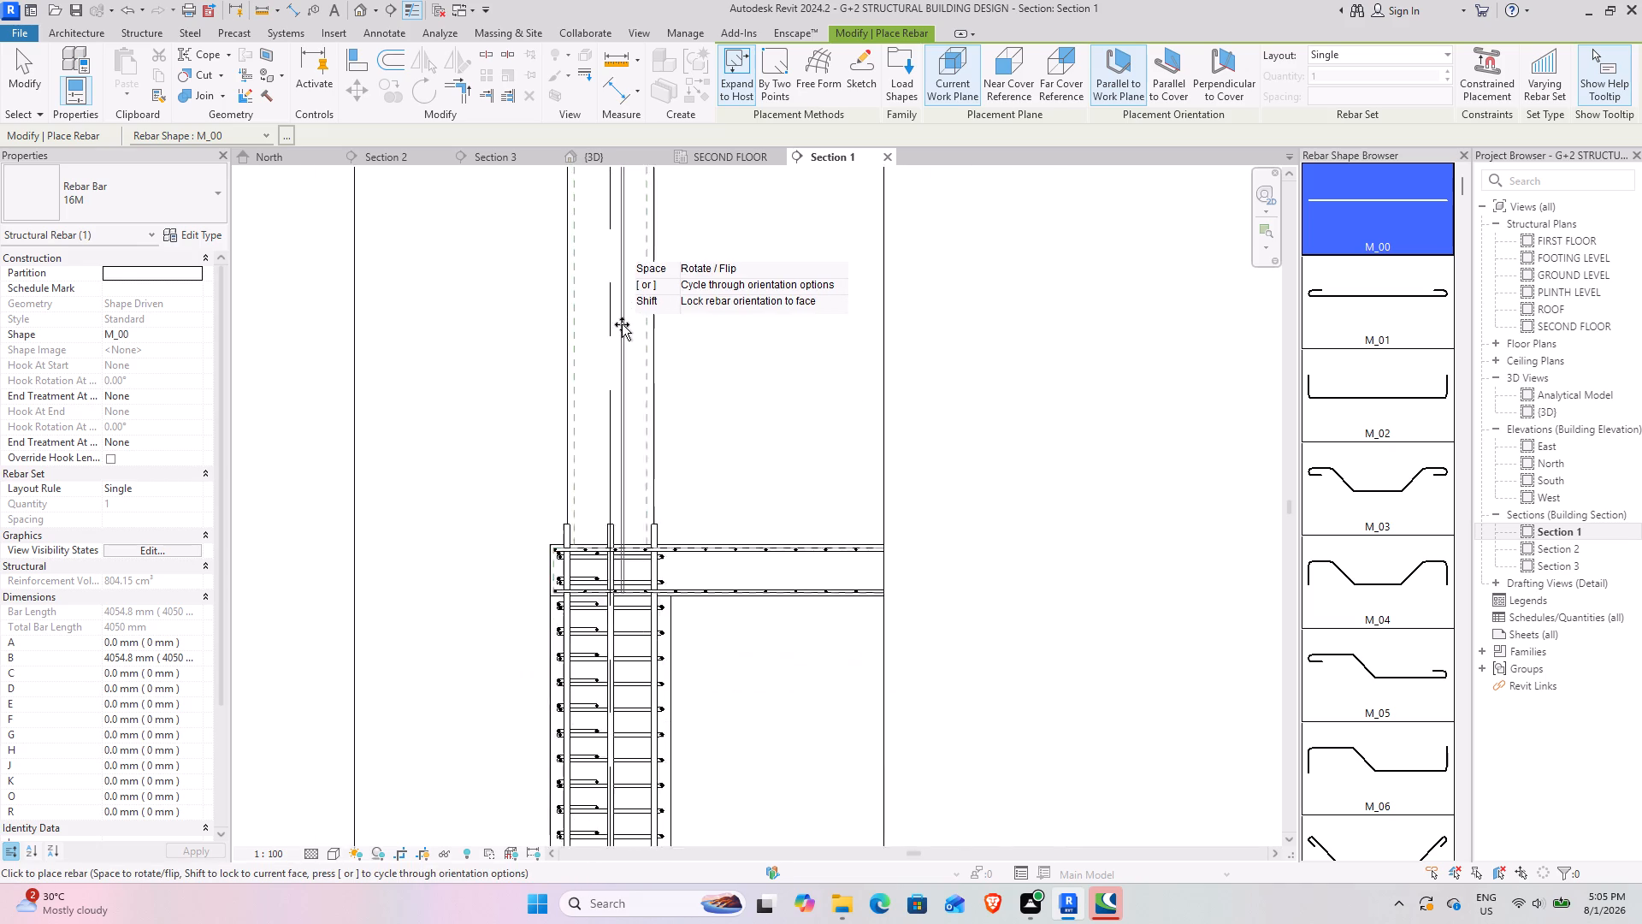
{"action": "scroll", "coordinate": [622, 324], "scroll_direction": "down", "scroll_amount": 8}
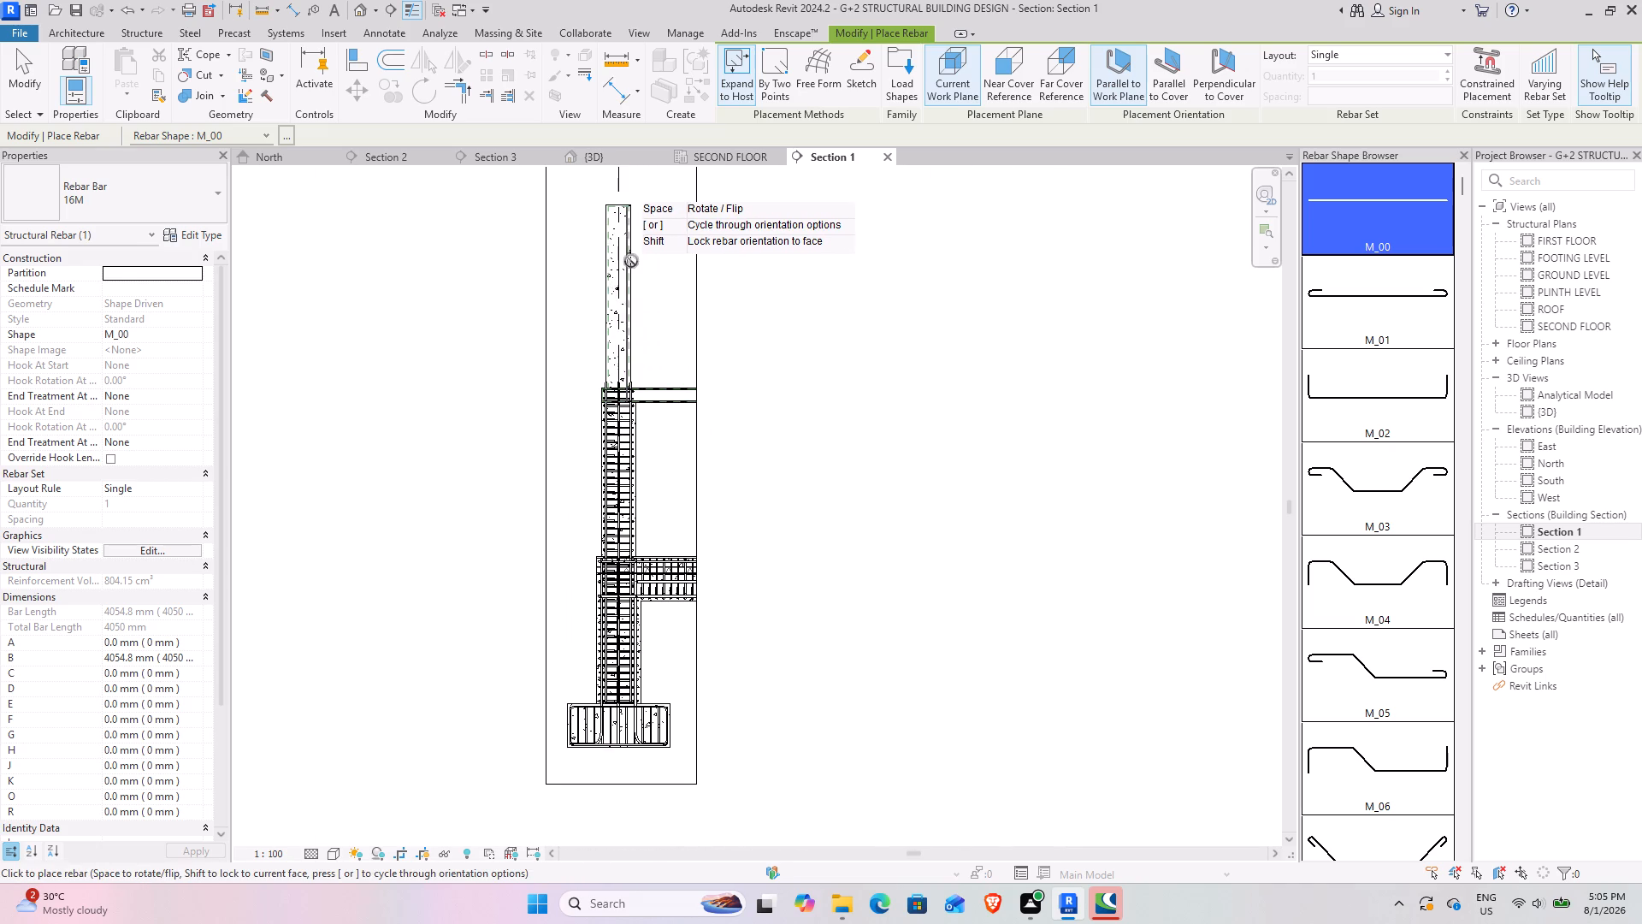
{"action": "scroll", "coordinate": [619, 264], "scroll_direction": "up", "scroll_amount": 10}
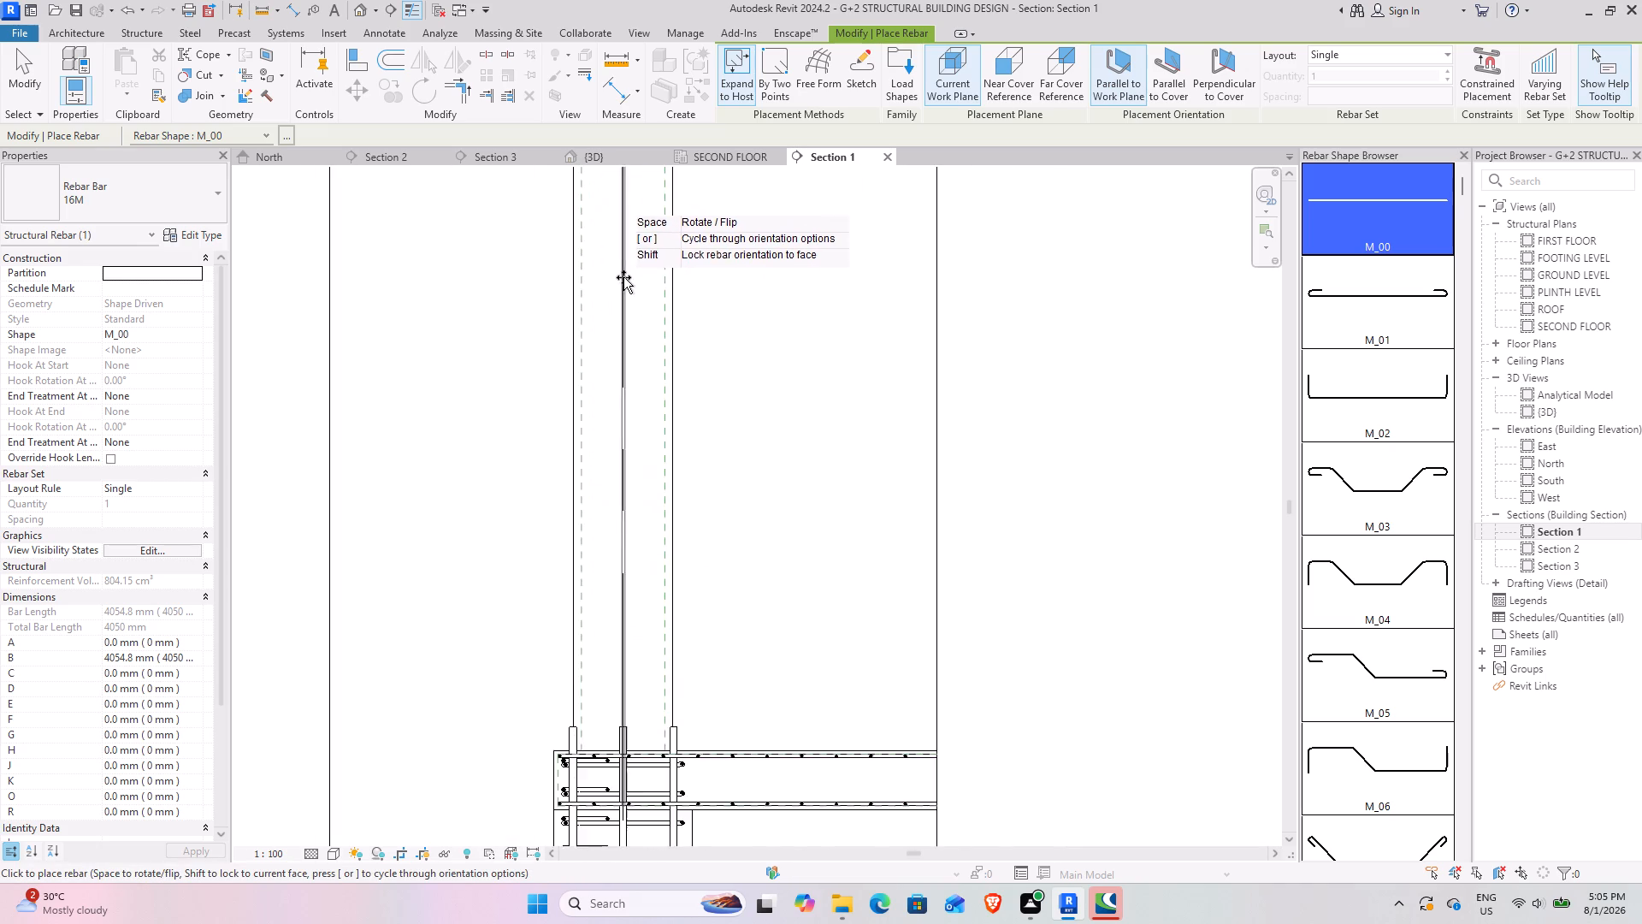
{"action": "scroll", "coordinate": [644, 300], "scroll_direction": "up", "scroll_amount": 3}
{"action": "scroll", "coordinate": [677, 324], "scroll_direction": "down", "scroll_amount": 4}
{"action": "middle_click_drag", "start_coordinate": [657, 344], "coordinate": [671, 309]}
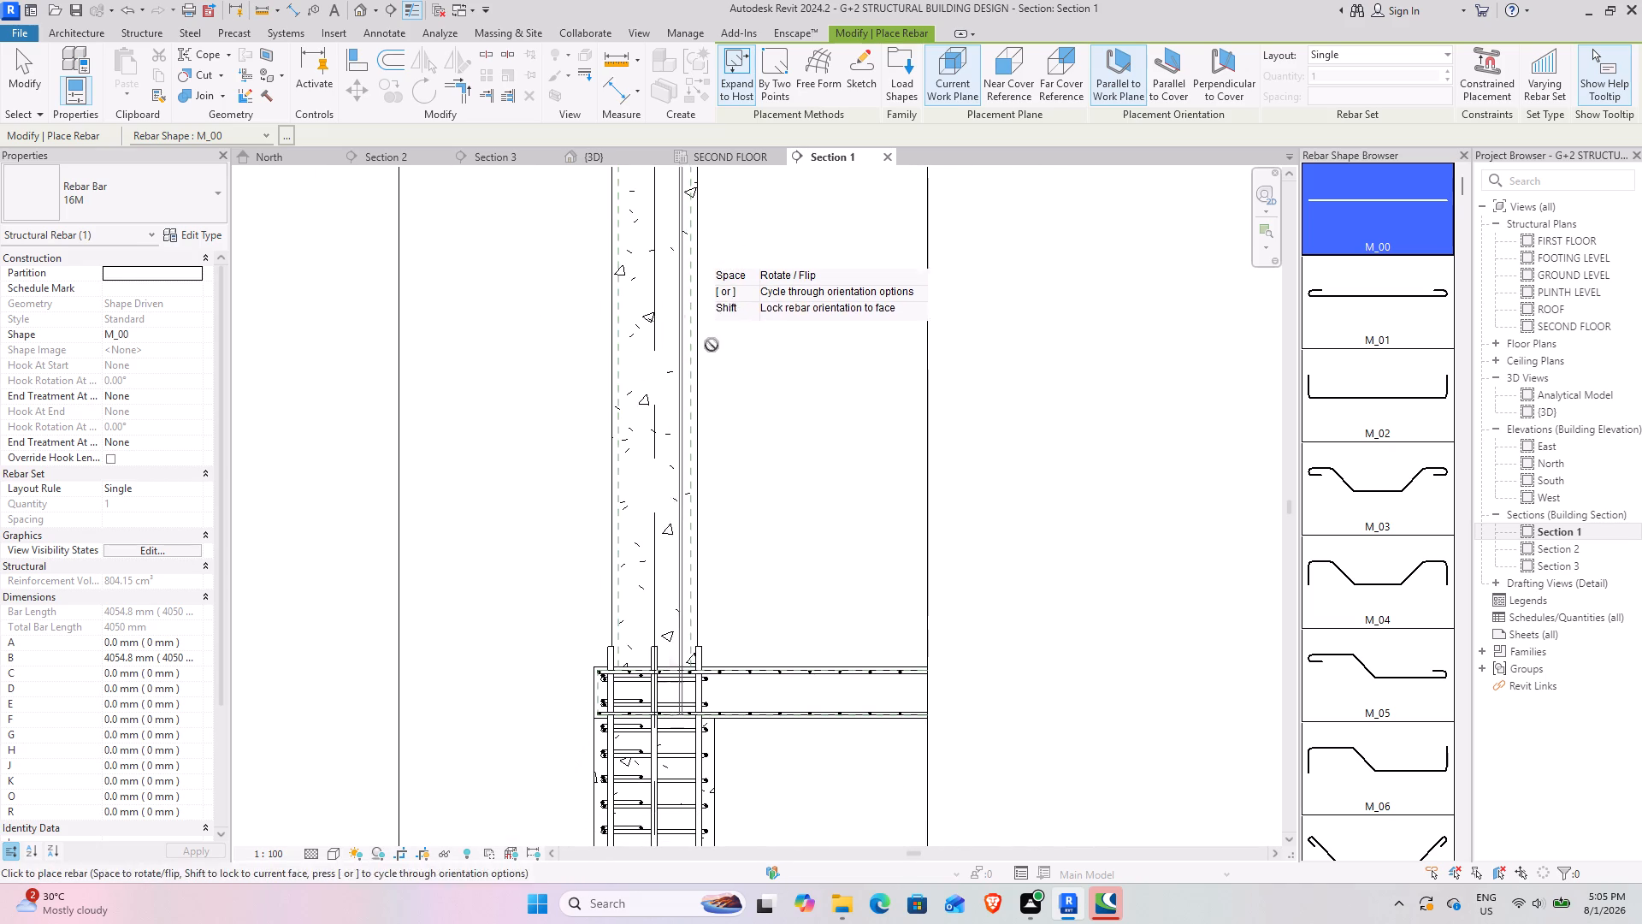
{"action": "scroll", "coordinate": [694, 338], "scroll_direction": "up", "scroll_amount": 7}
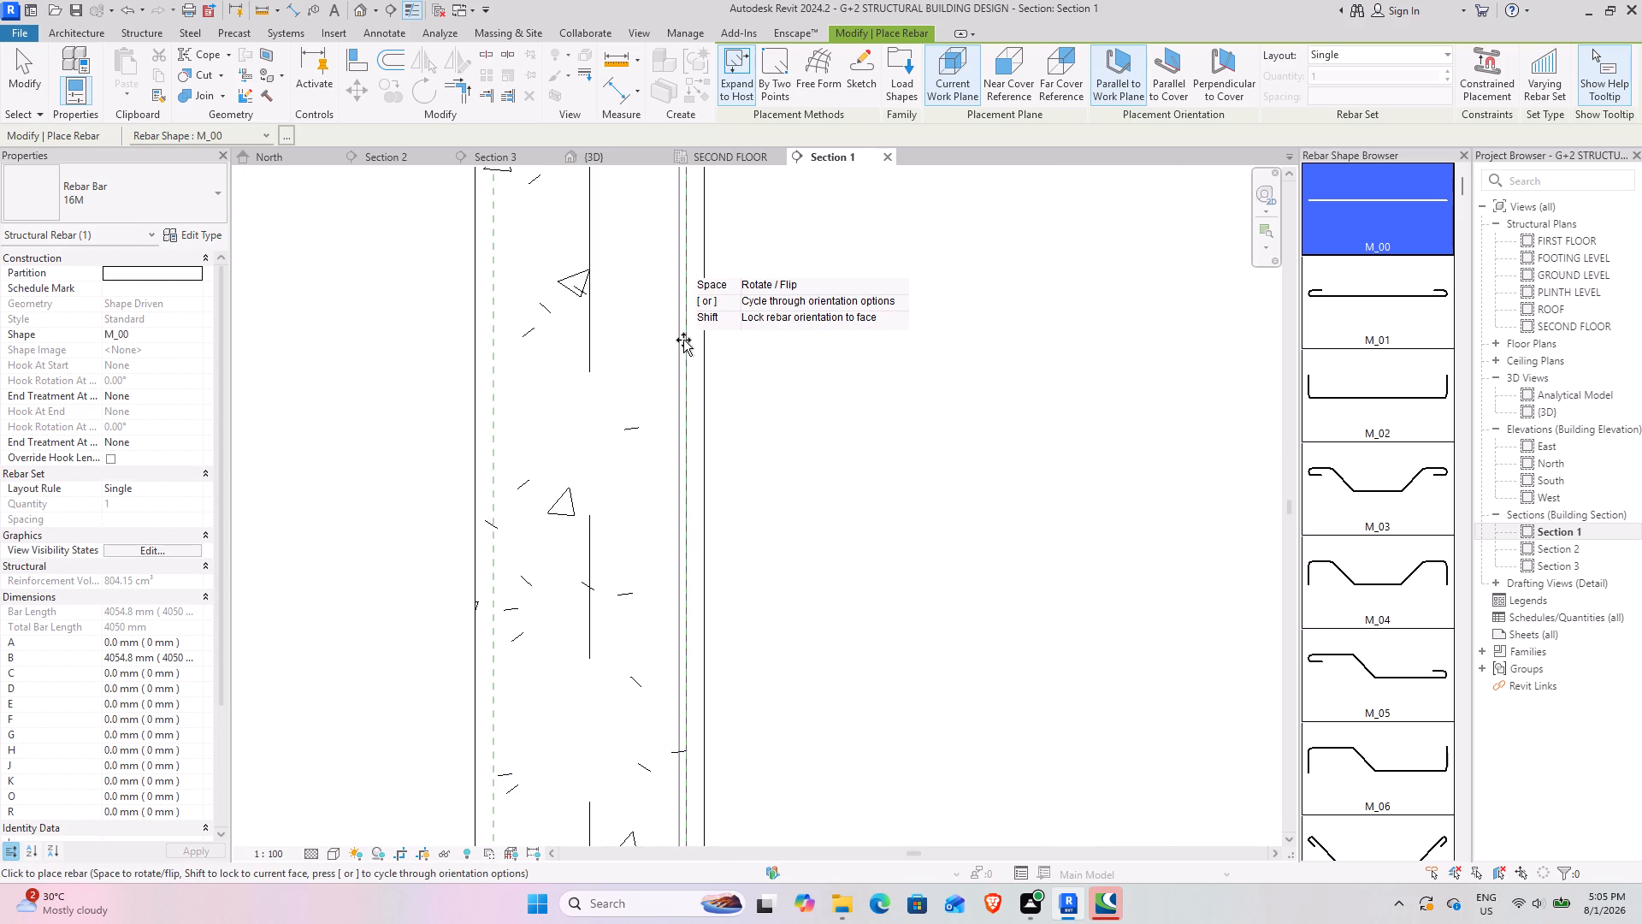
{"action": "scroll", "coordinate": [683, 340], "scroll_direction": "down", "scroll_amount": 7}
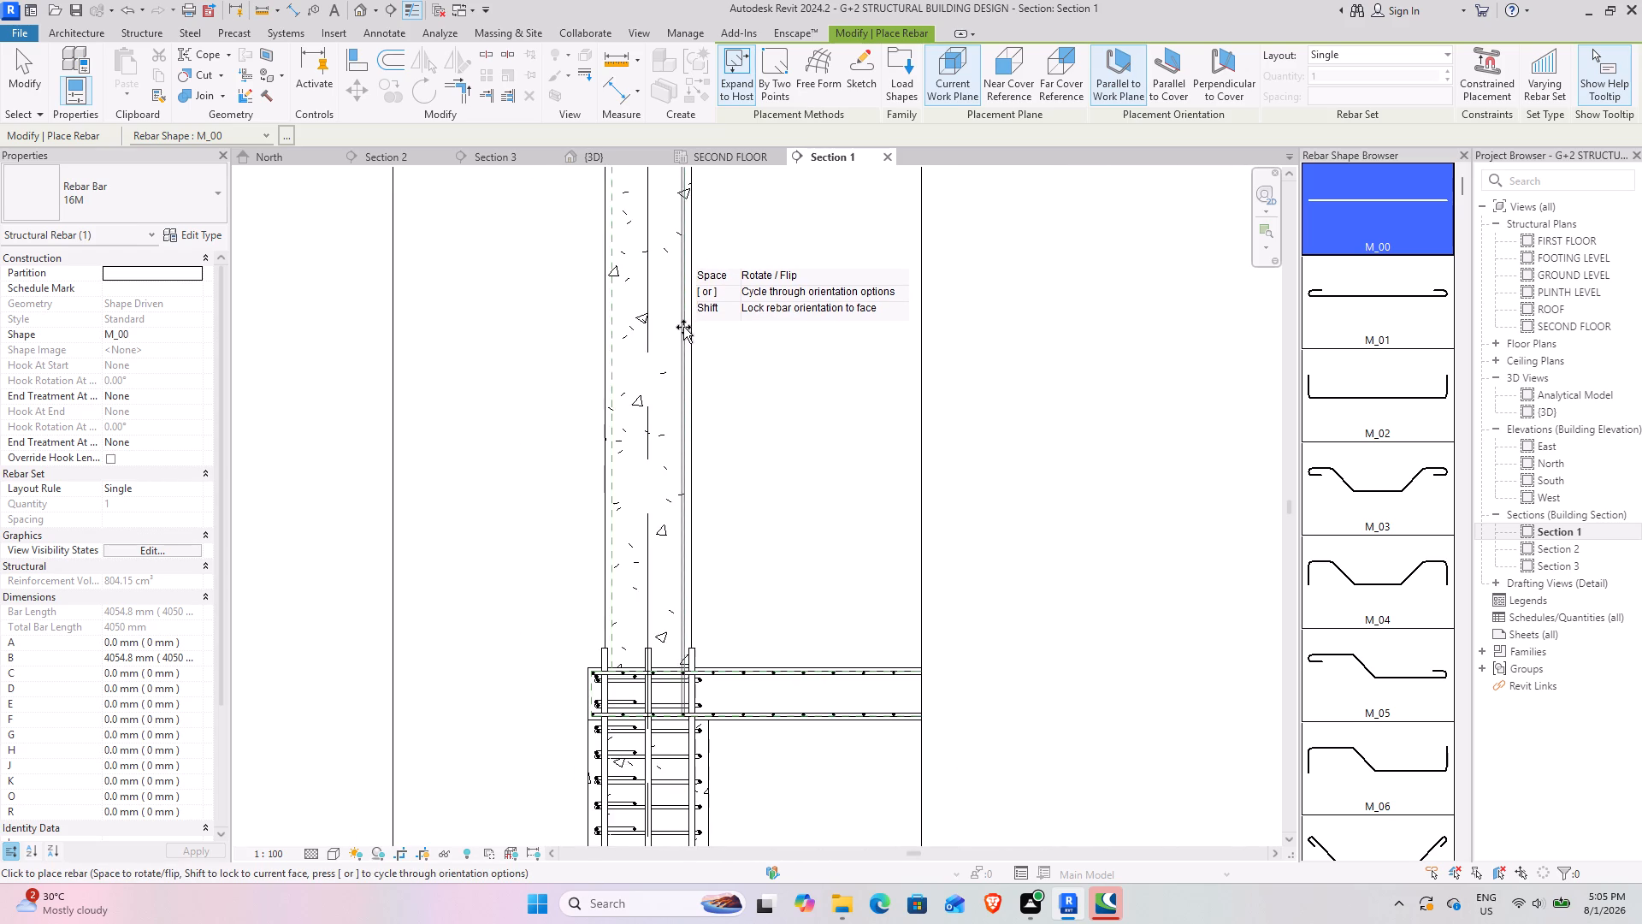
{"action": "middle_click_drag", "start_coordinate": [688, 304], "coordinate": [676, 305]}
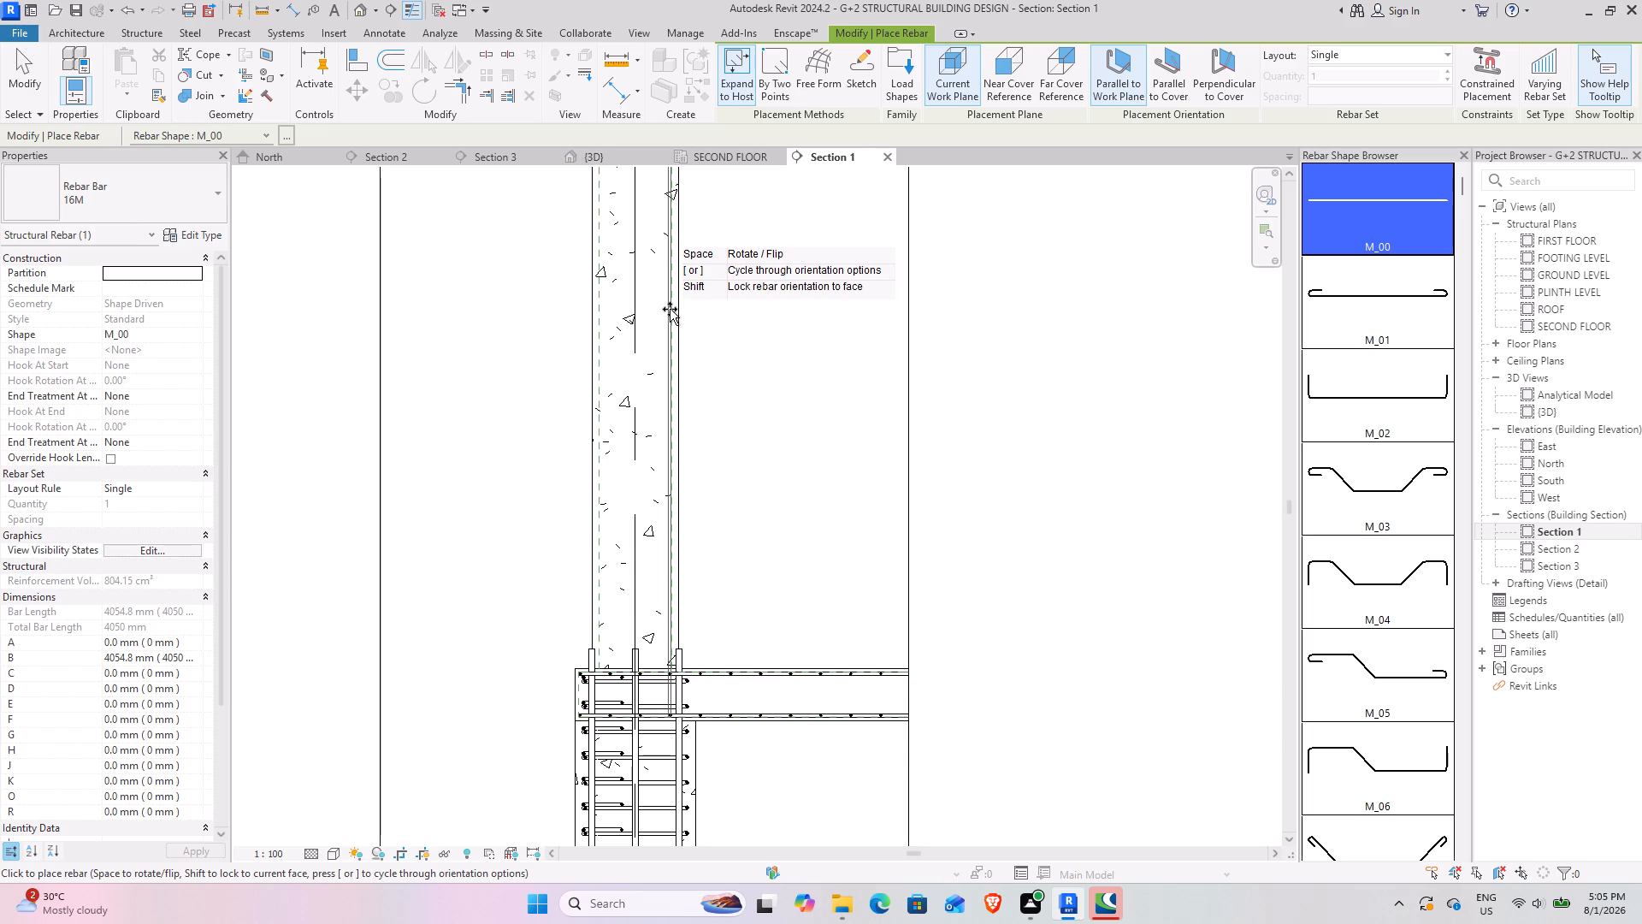
{"action": "left_click", "coordinate": [670, 309]}
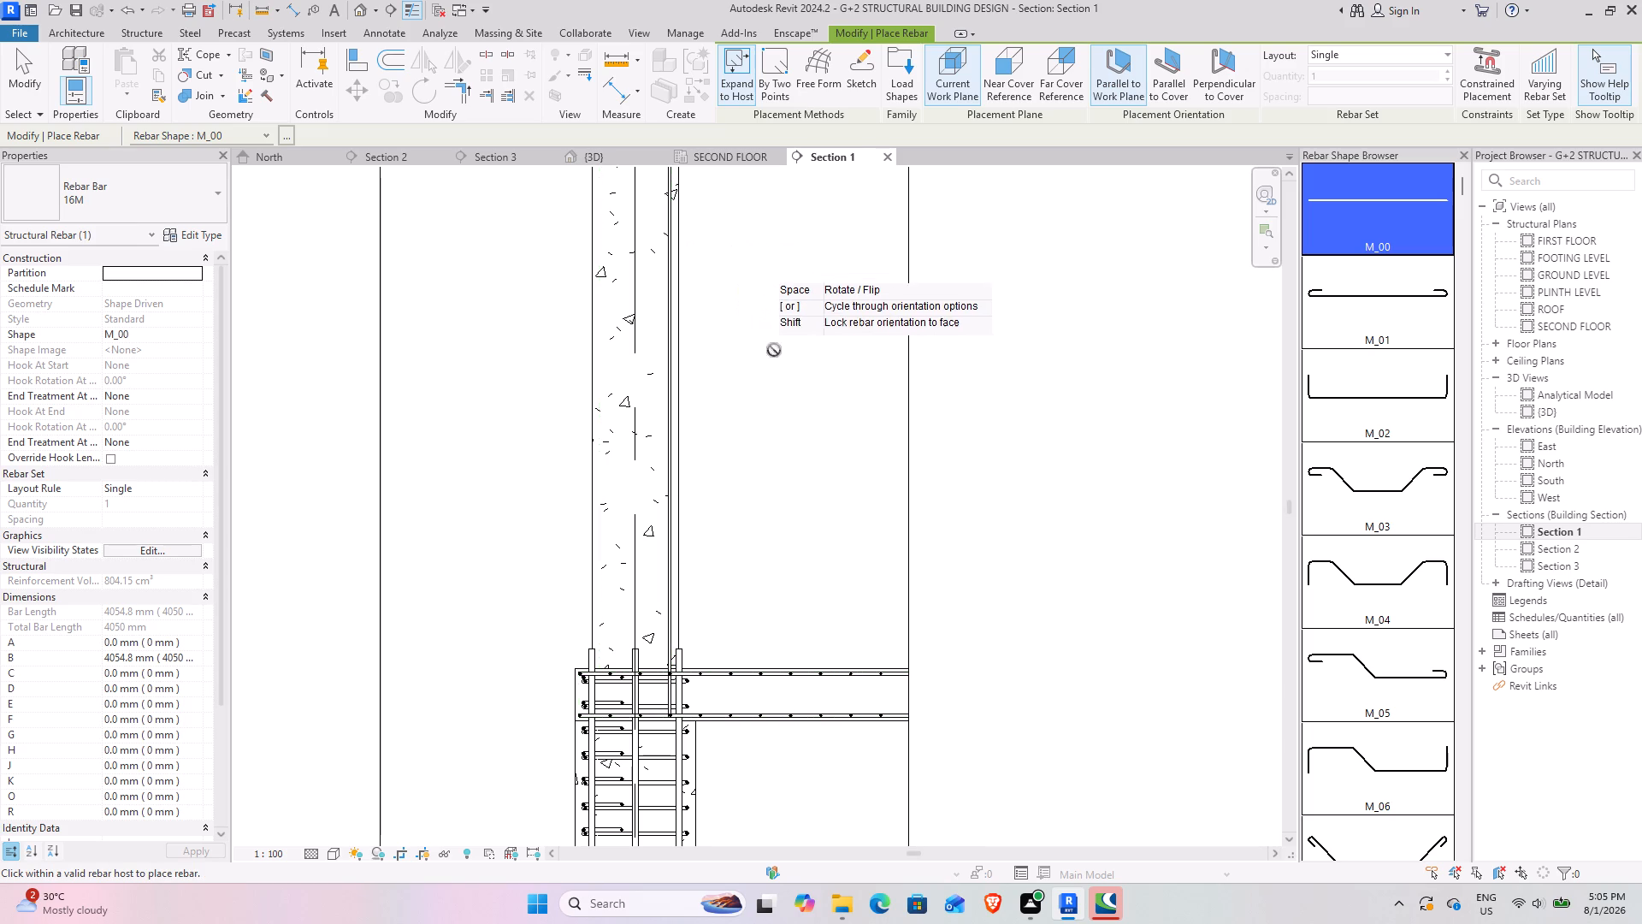
In Section 1, place a 13M tie of shape M_T1, perpendicular to cover, near the top of the upper column.
{"action": "scroll", "coordinate": [783, 372], "scroll_direction": "down", "scroll_amount": 3}
{"action": "middle_click_drag", "start_coordinate": [766, 348], "coordinate": [641, 632]}
{"action": "scroll", "coordinate": [610, 432], "scroll_direction": "up", "scroll_amount": 5}
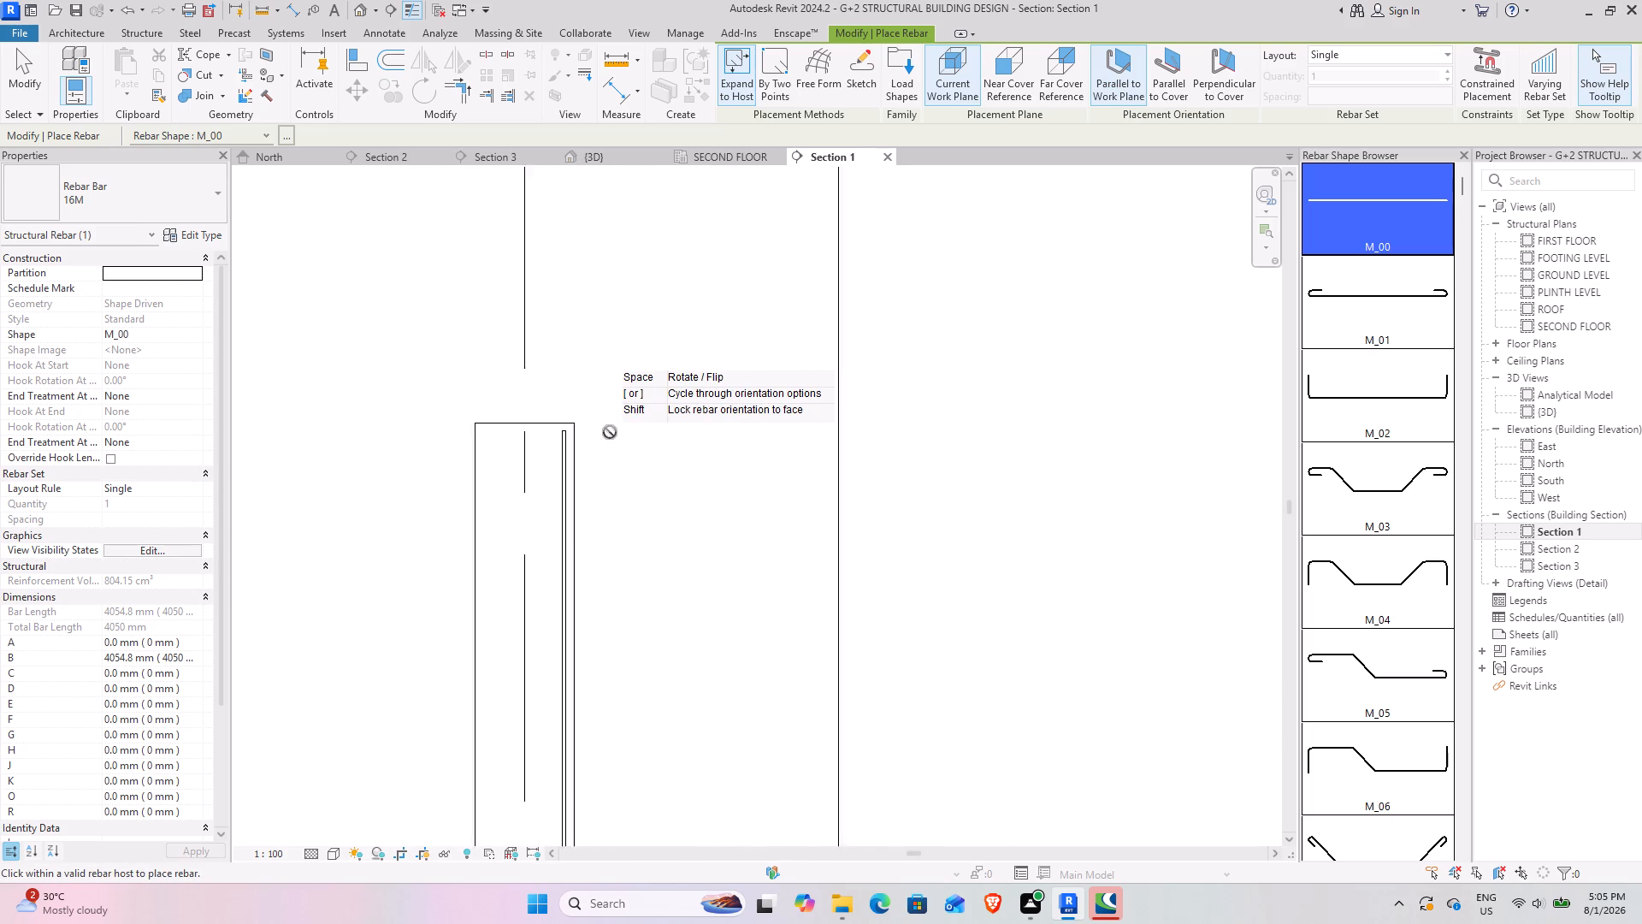
{"action": "scroll", "coordinate": [610, 432], "scroll_direction": "up", "scroll_amount": 1}
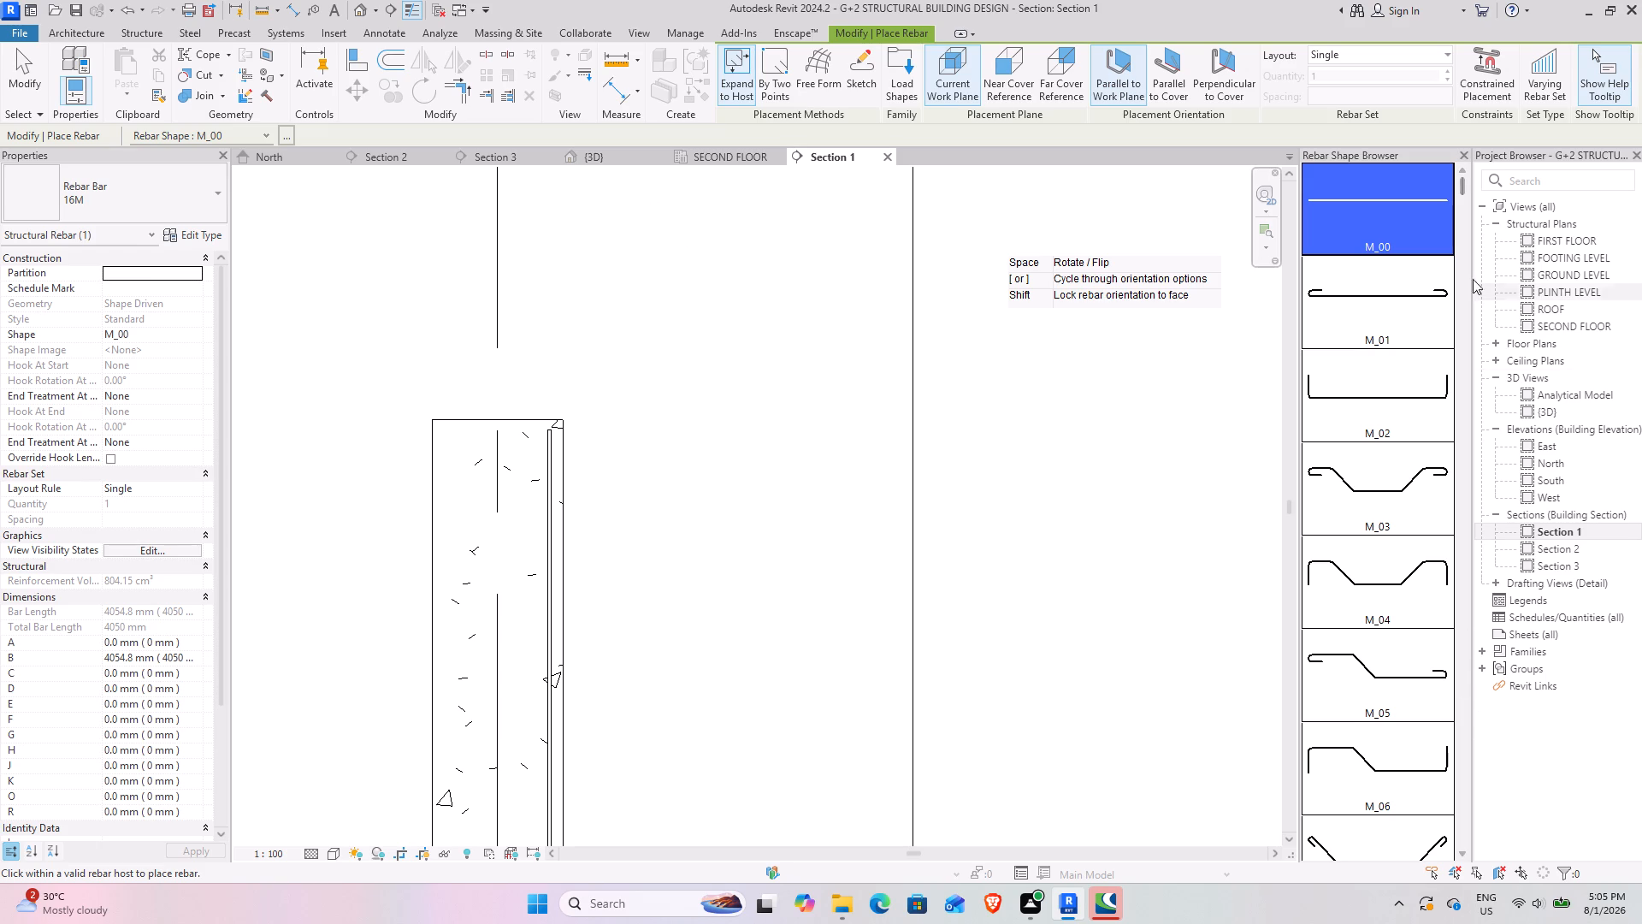
{"action": "left_click_drag", "start_coordinate": [1460, 191], "coordinate": [1411, 620]}
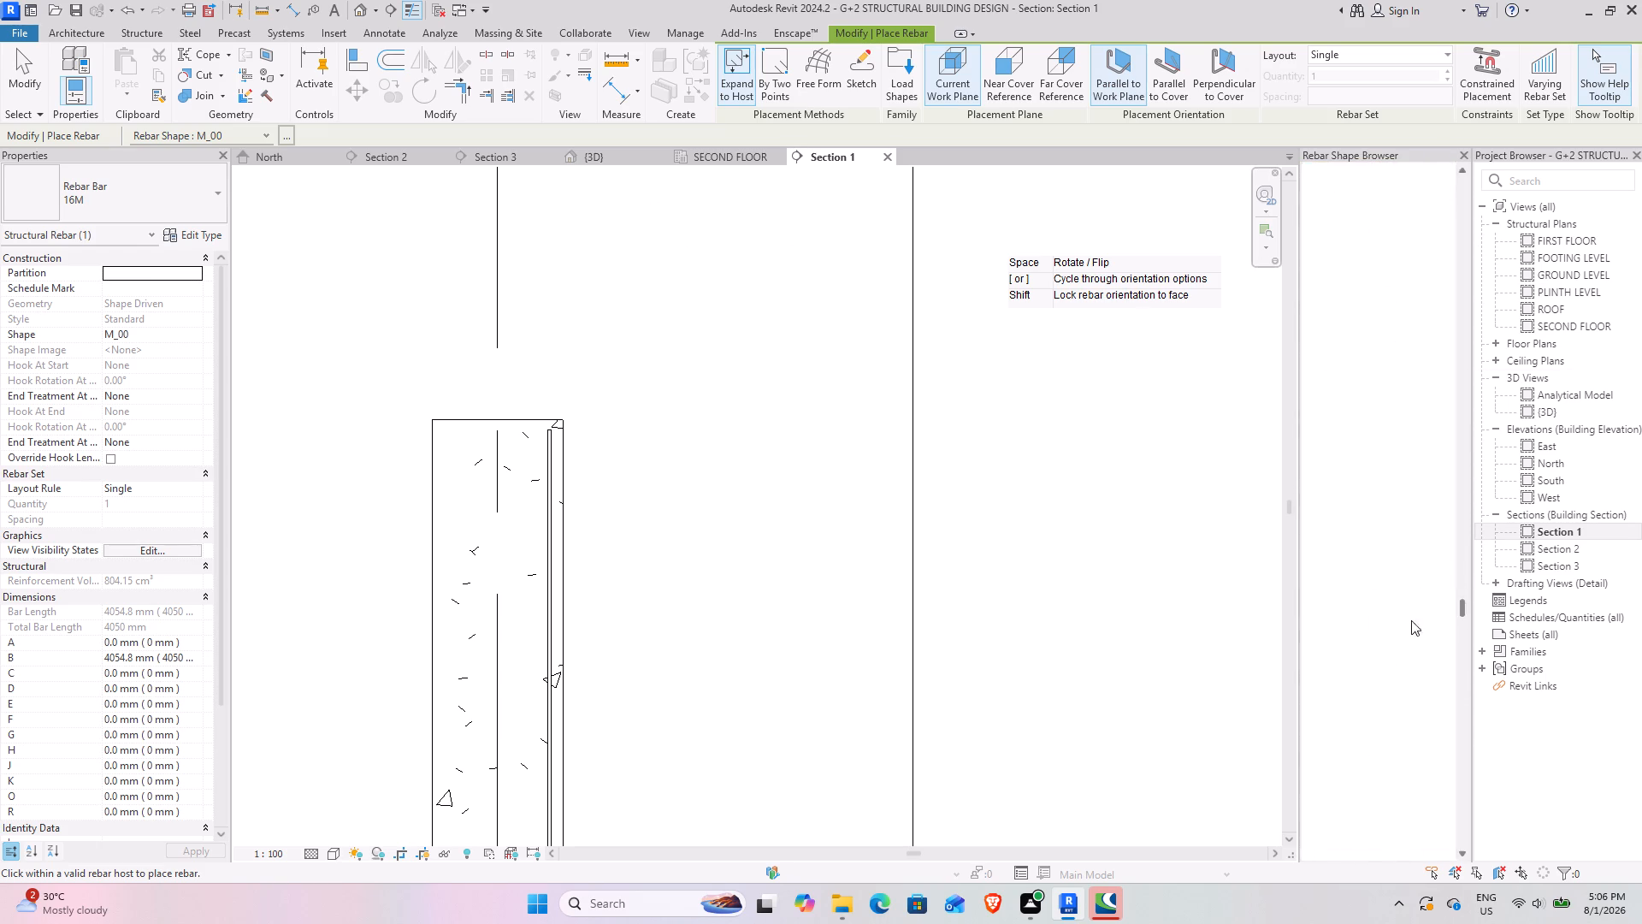
{"action": "left_click_drag", "start_coordinate": [1411, 620], "coordinate": [1388, 708]}
{"action": "left_click", "coordinate": [1375, 562]}
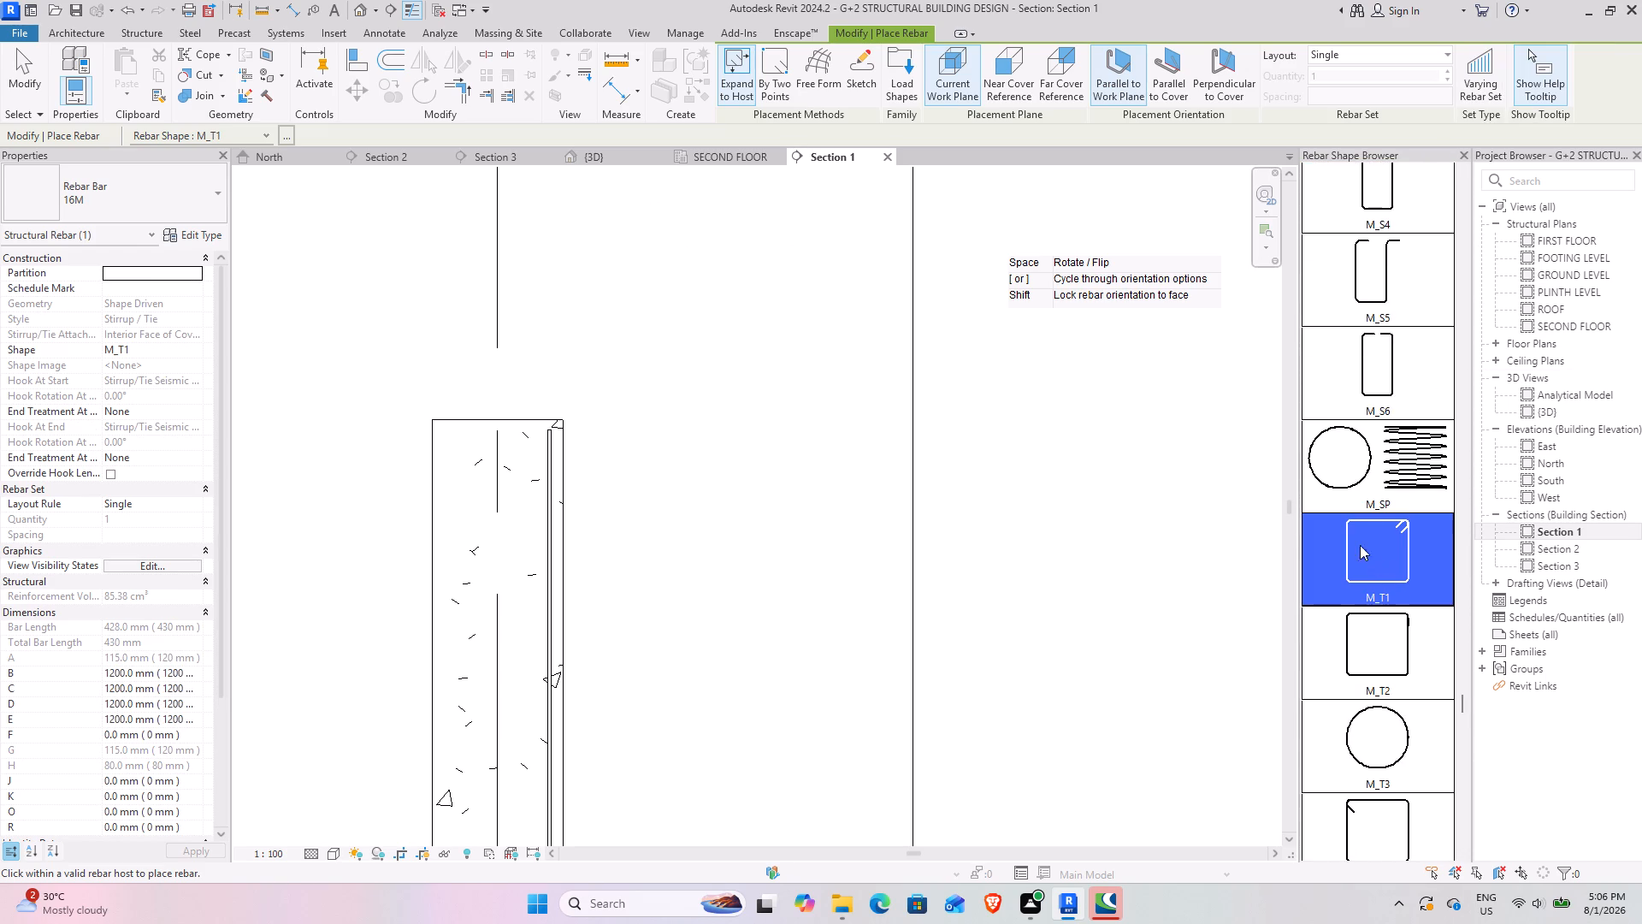
{"action": "left_click", "coordinate": [1240, 73]}
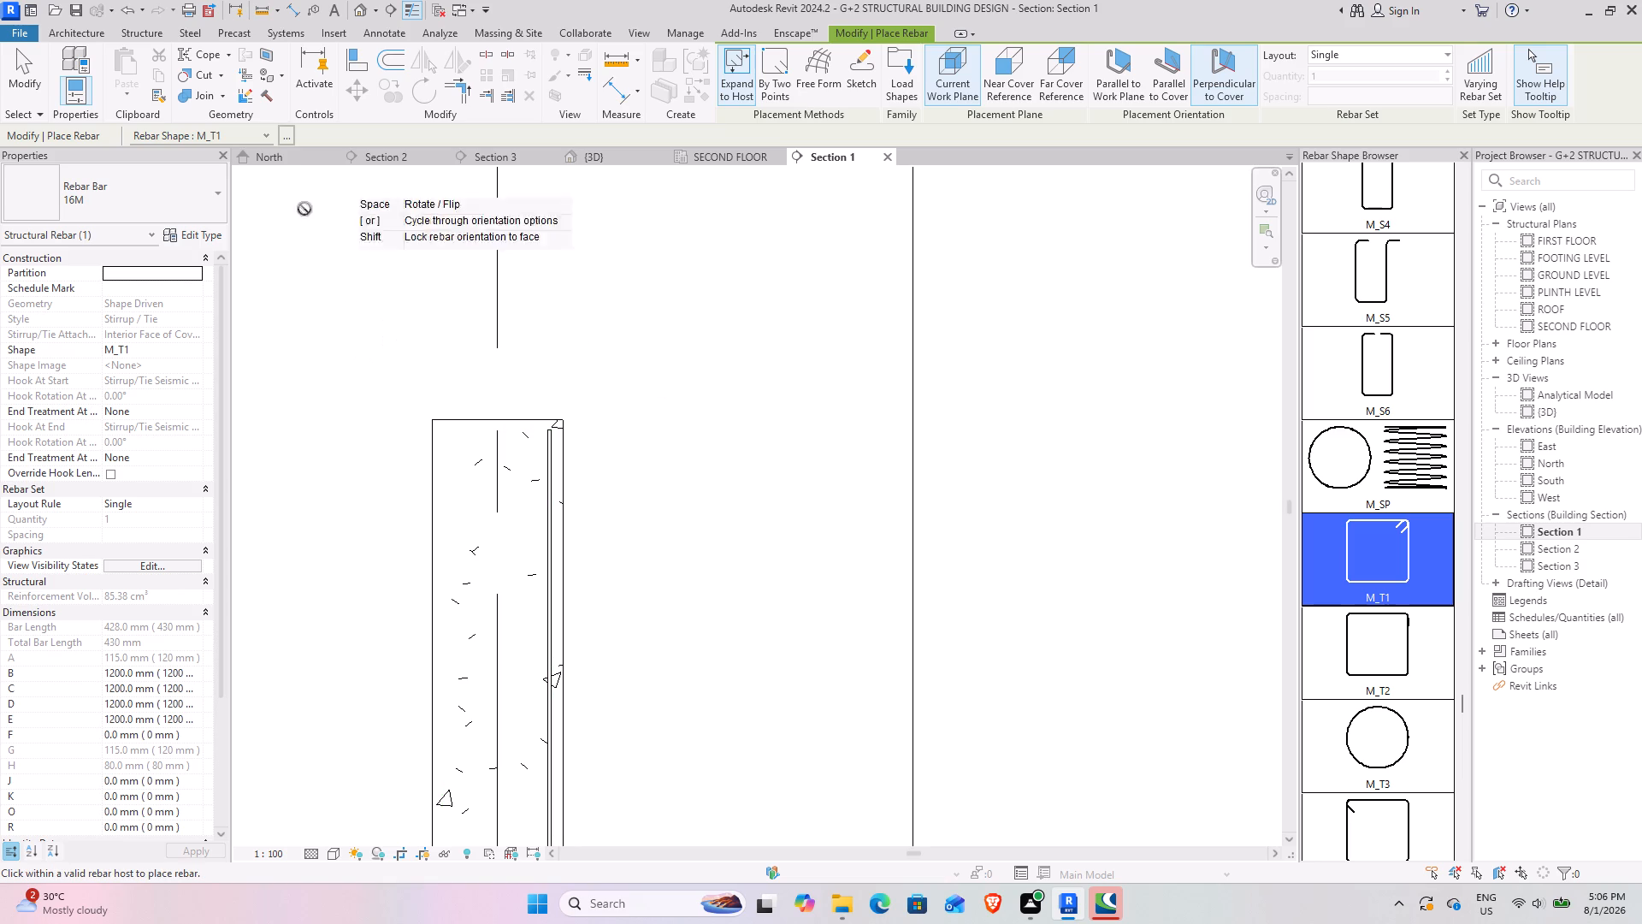
{"action": "left_click", "coordinate": [165, 204]}
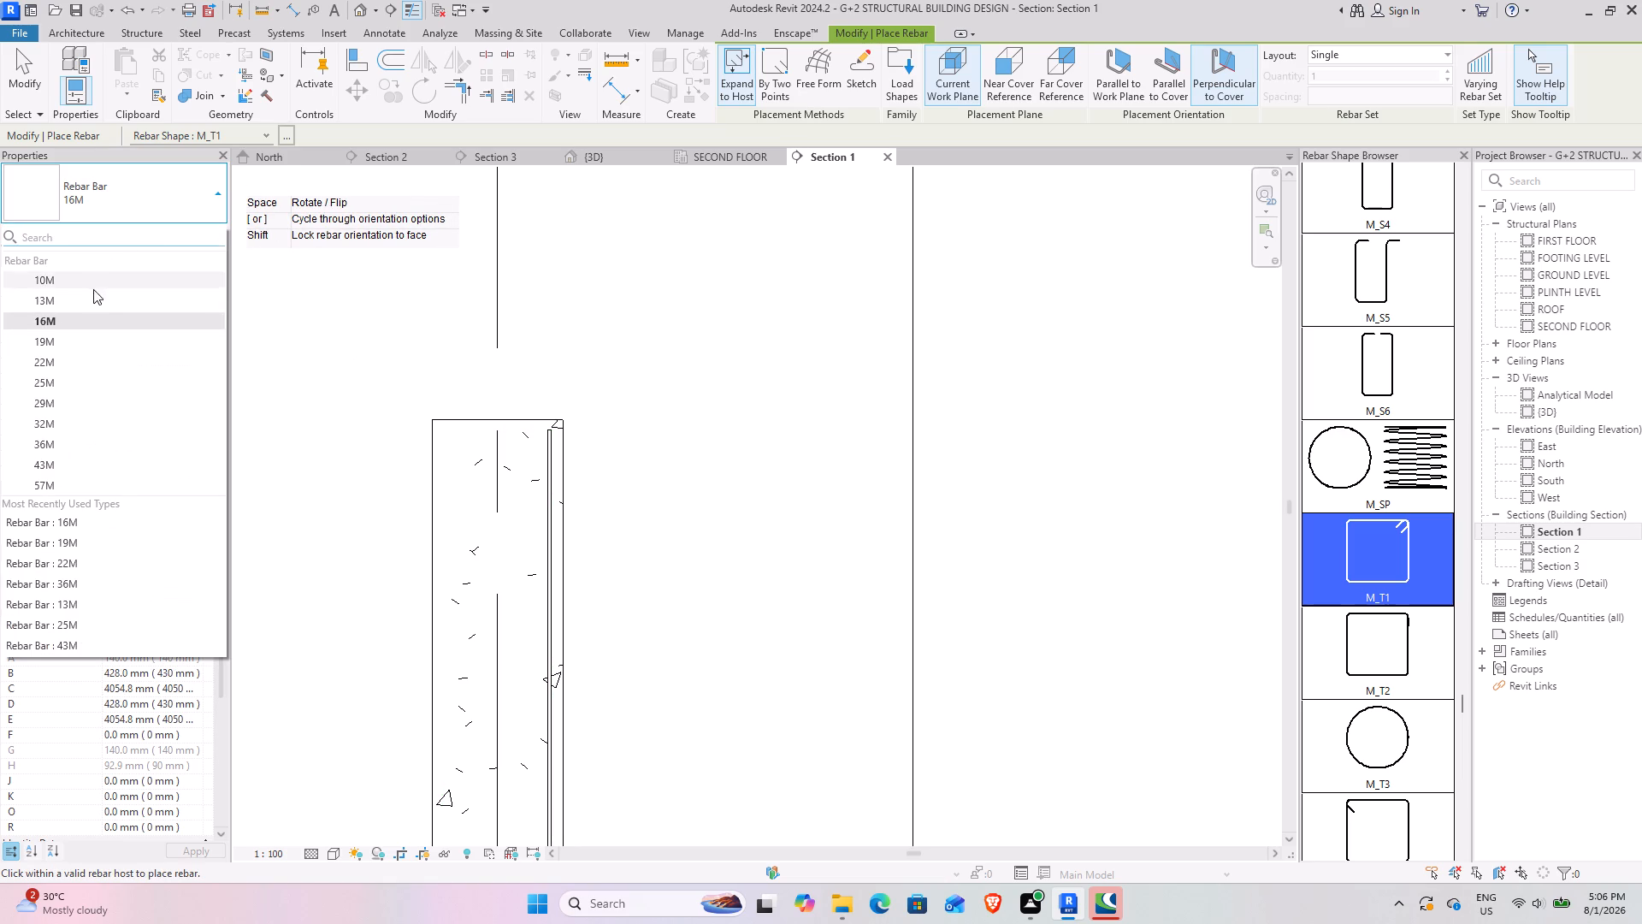
{"action": "left_click", "coordinate": [86, 303]}
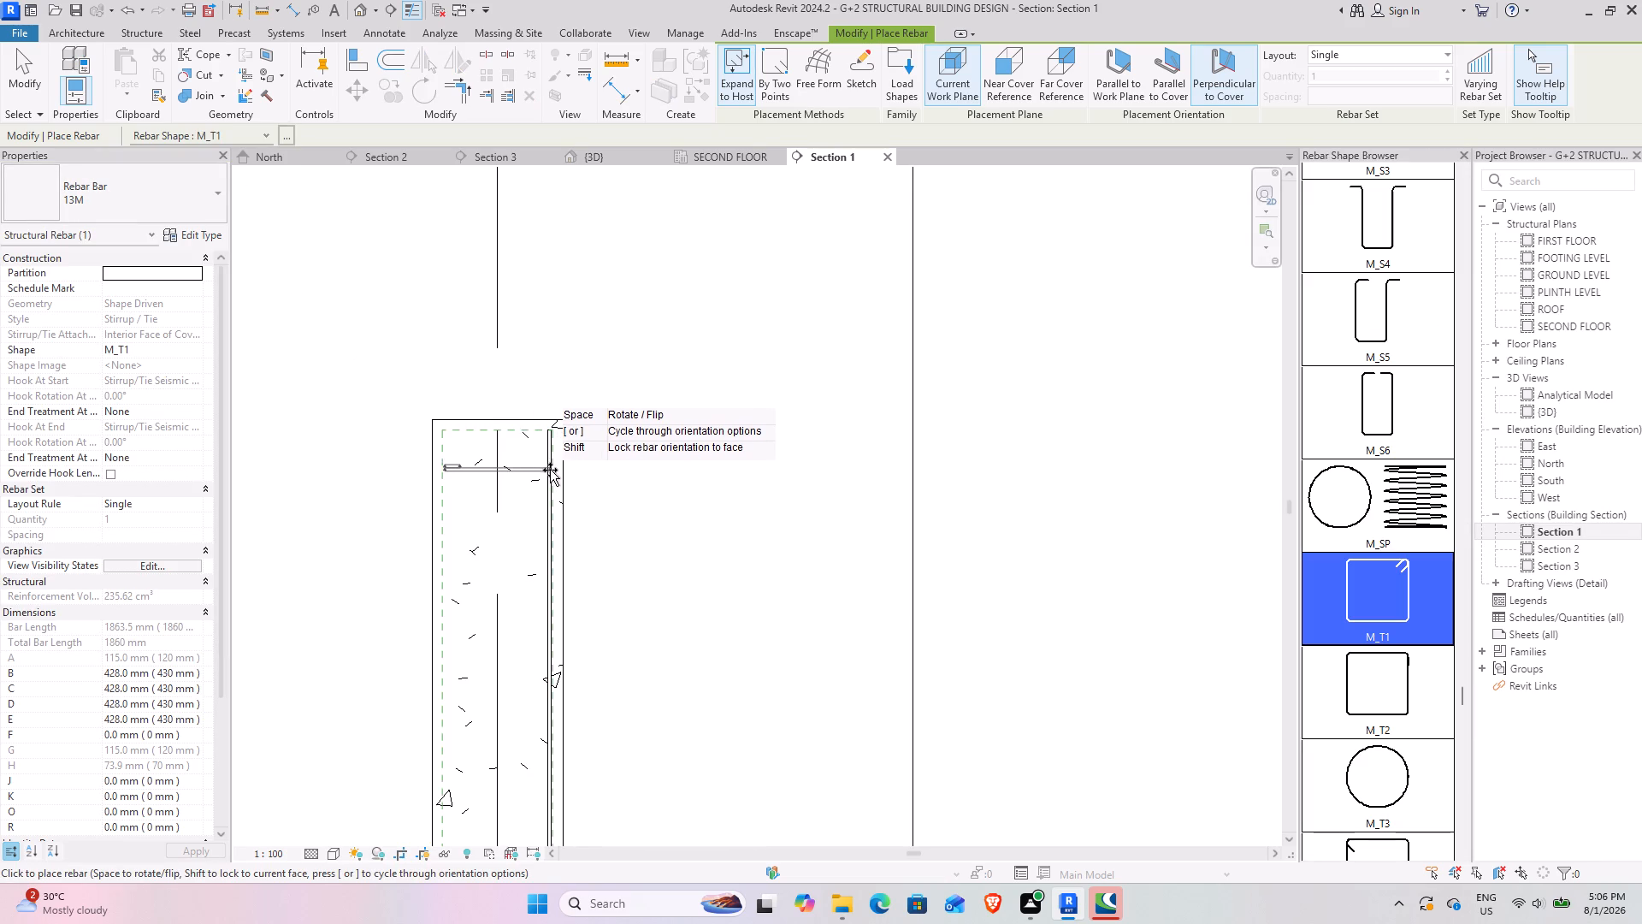
{"action": "scroll", "coordinate": [549, 447], "scroll_direction": "up", "scroll_amount": 3}
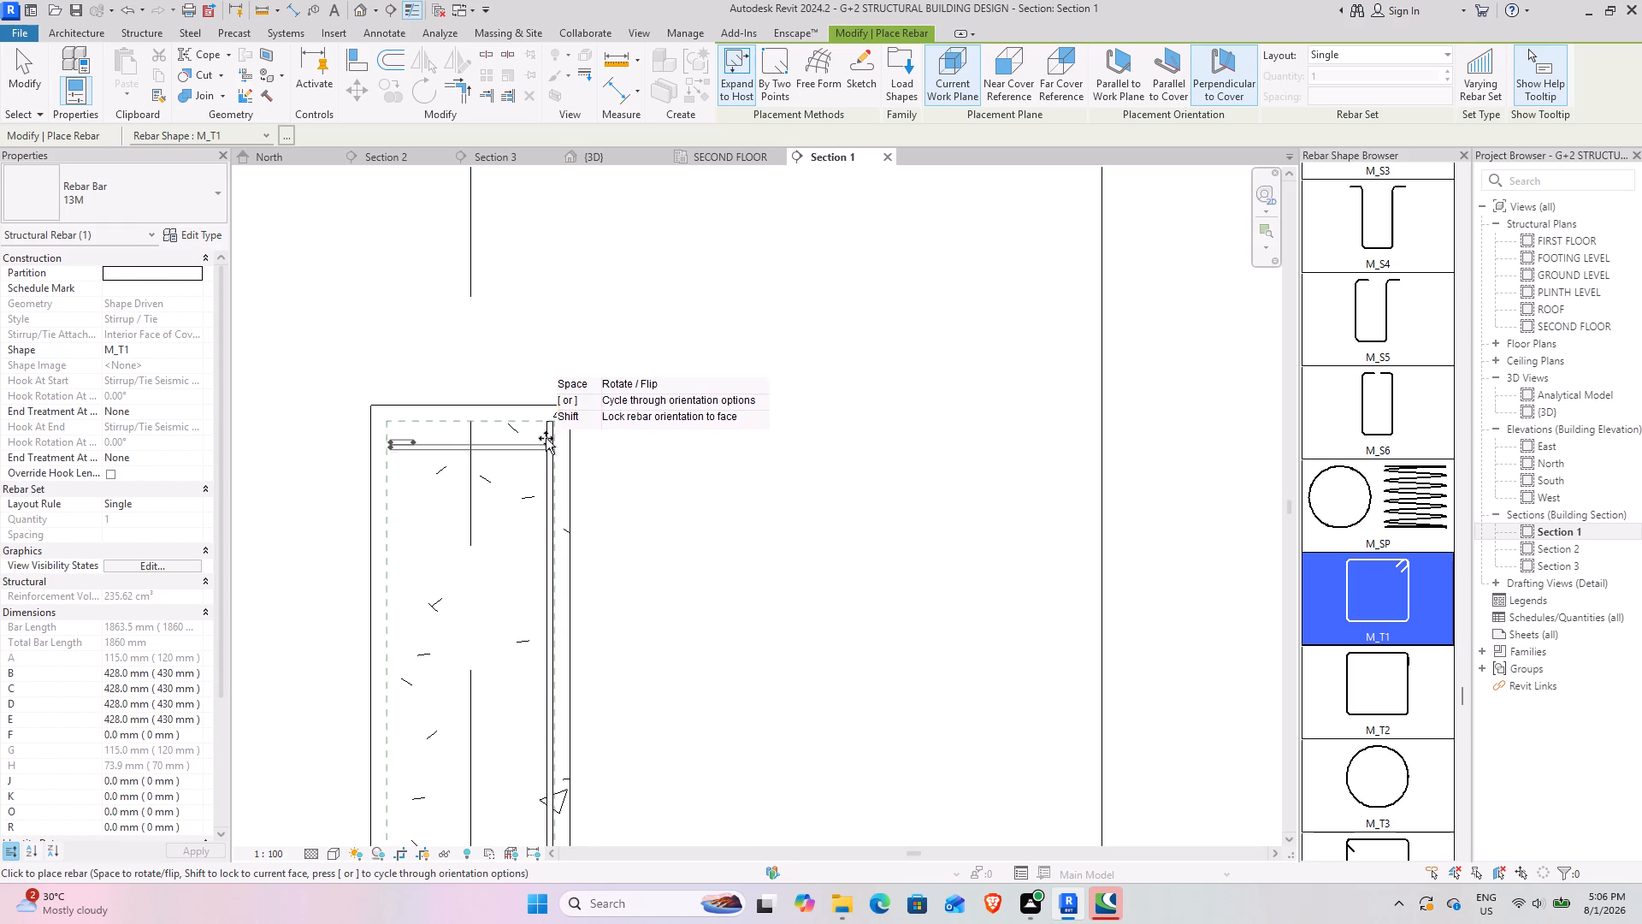
{"action": "left_click", "coordinate": [549, 443]}
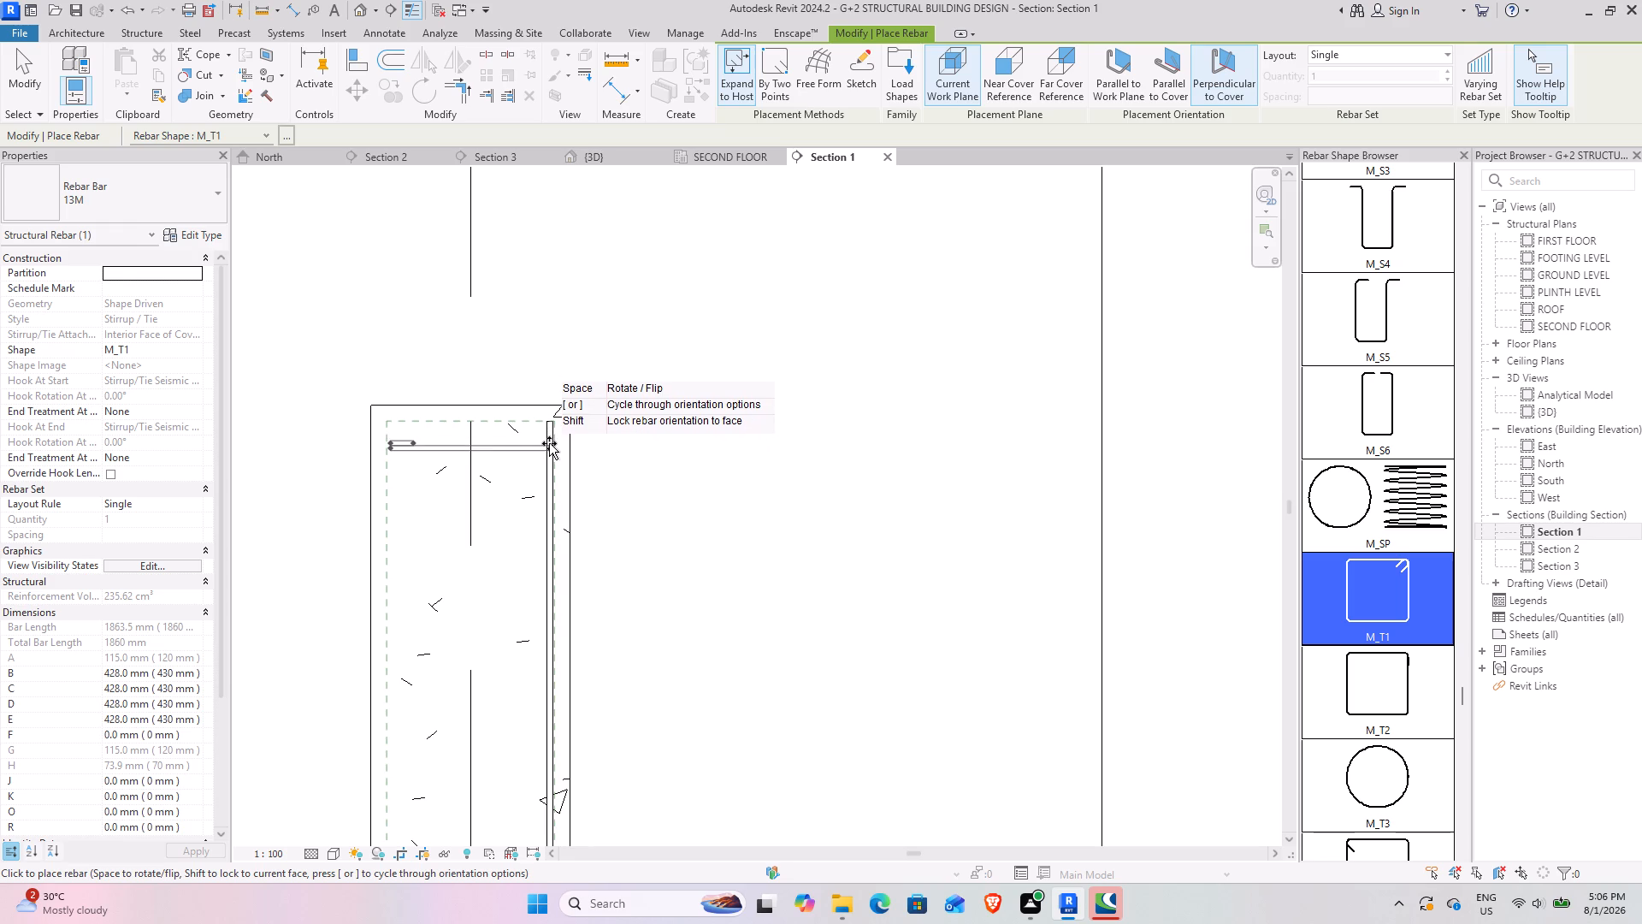
{"action": "left_click", "coordinate": [28, 80]}
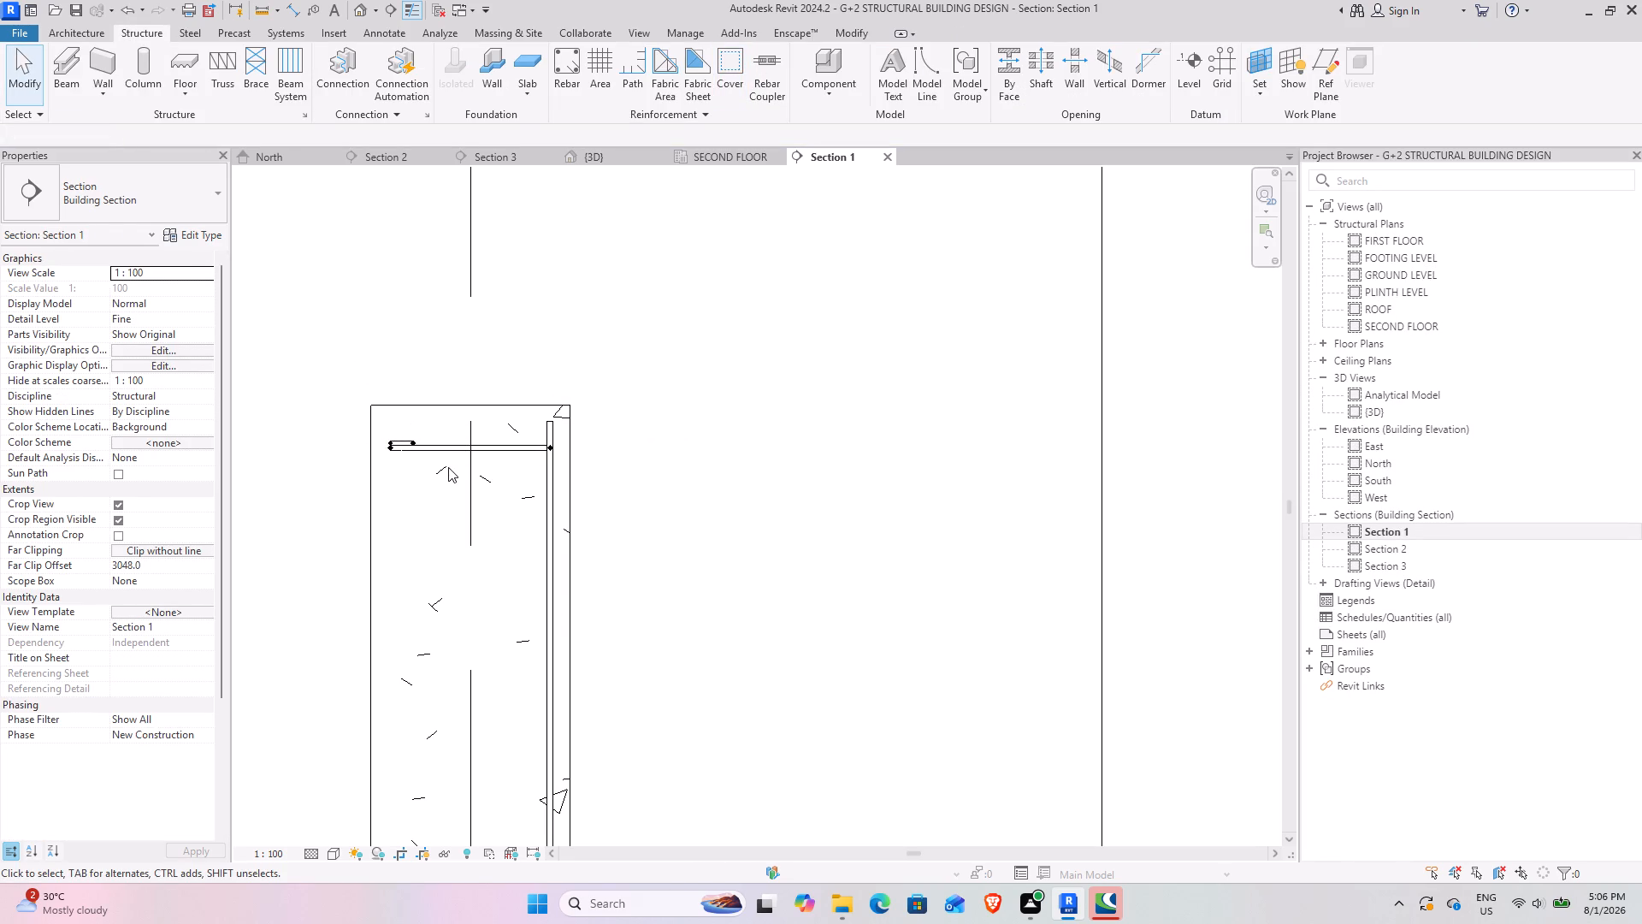
Set the new tie's rebar layout to Maximum Spacing at 150 mm.
{"action": "left_click", "coordinate": [449, 459]}
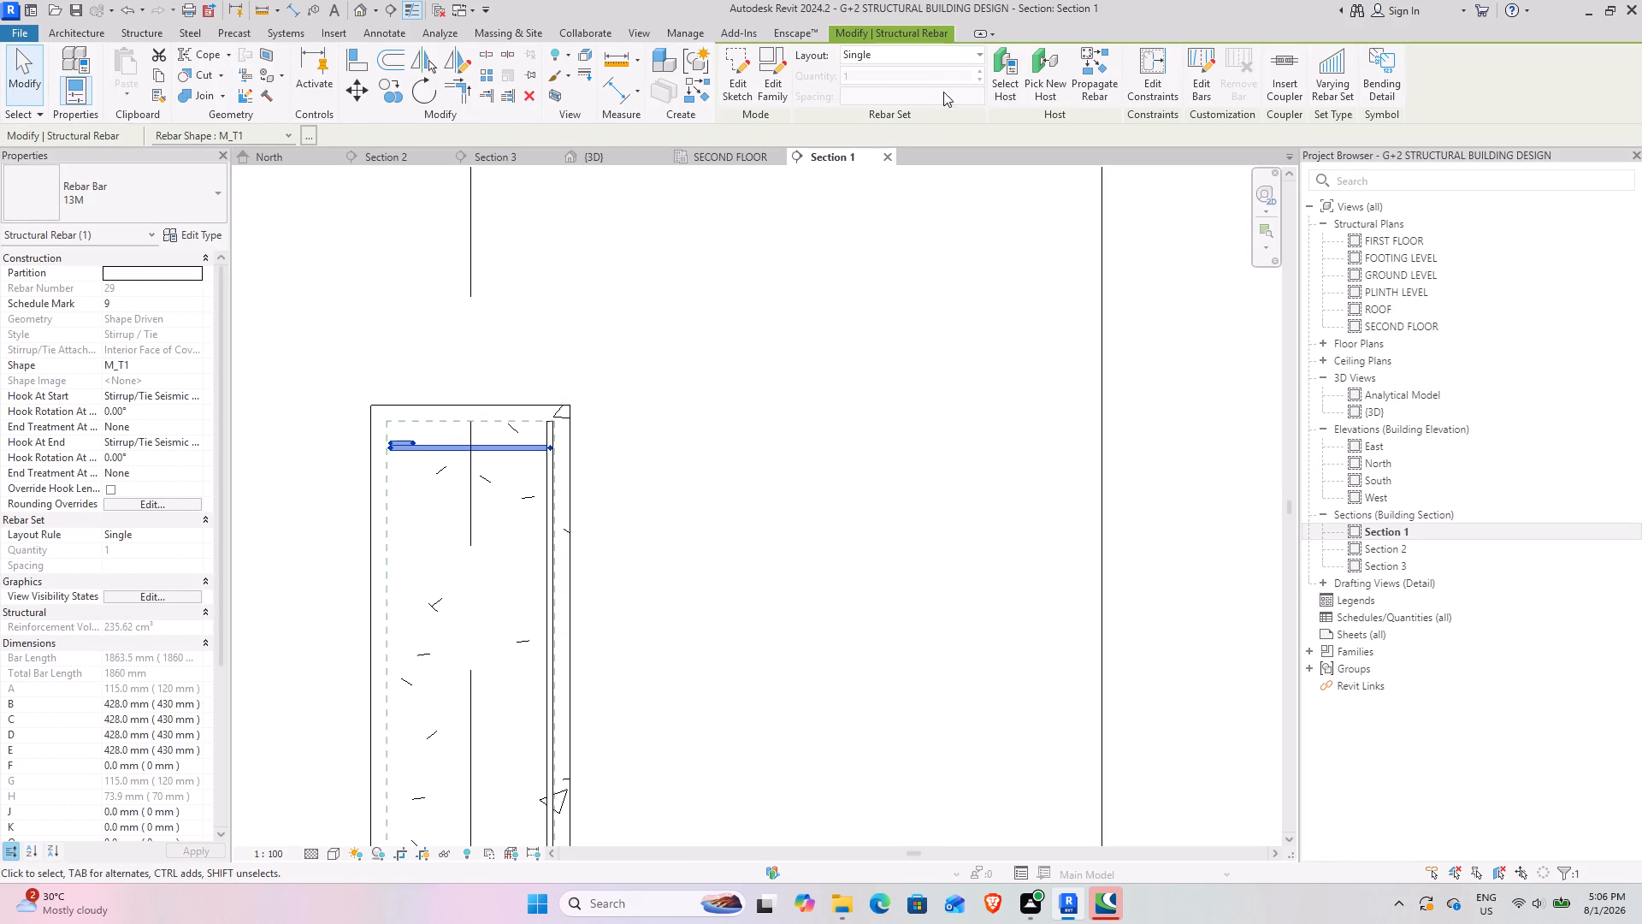
{"action": "left_click", "coordinate": [979, 48]}
{"action": "left_click", "coordinate": [893, 111]}
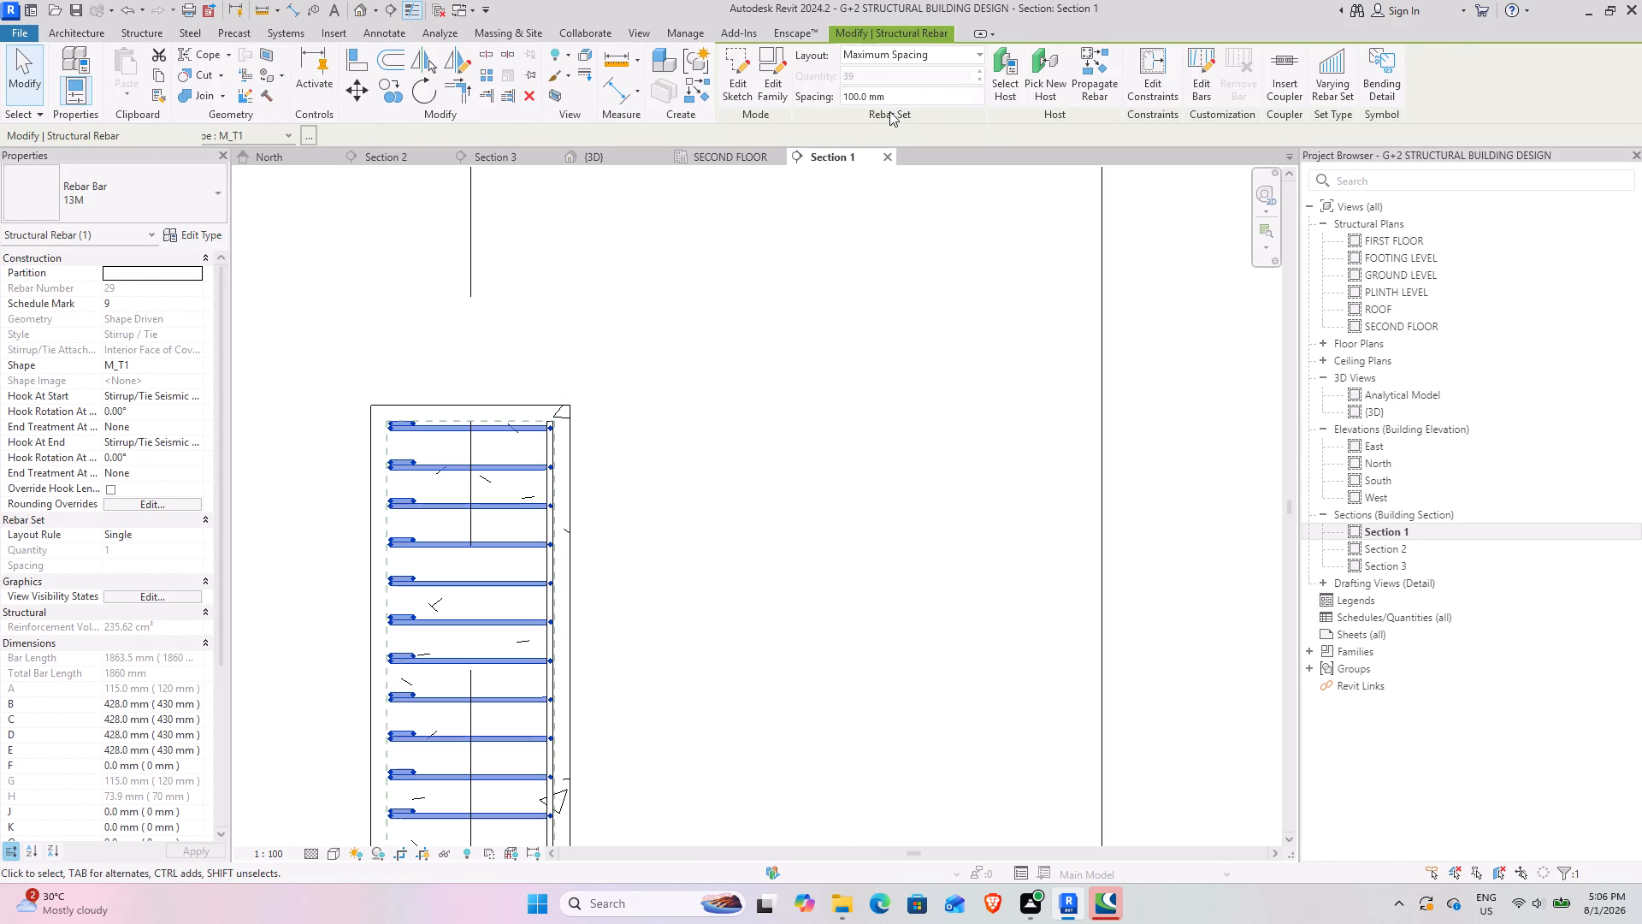
{"action": "left_click", "coordinate": [895, 90]}
{"action": "type", "text": "150"}
{"action": "key", "text": "Return"}
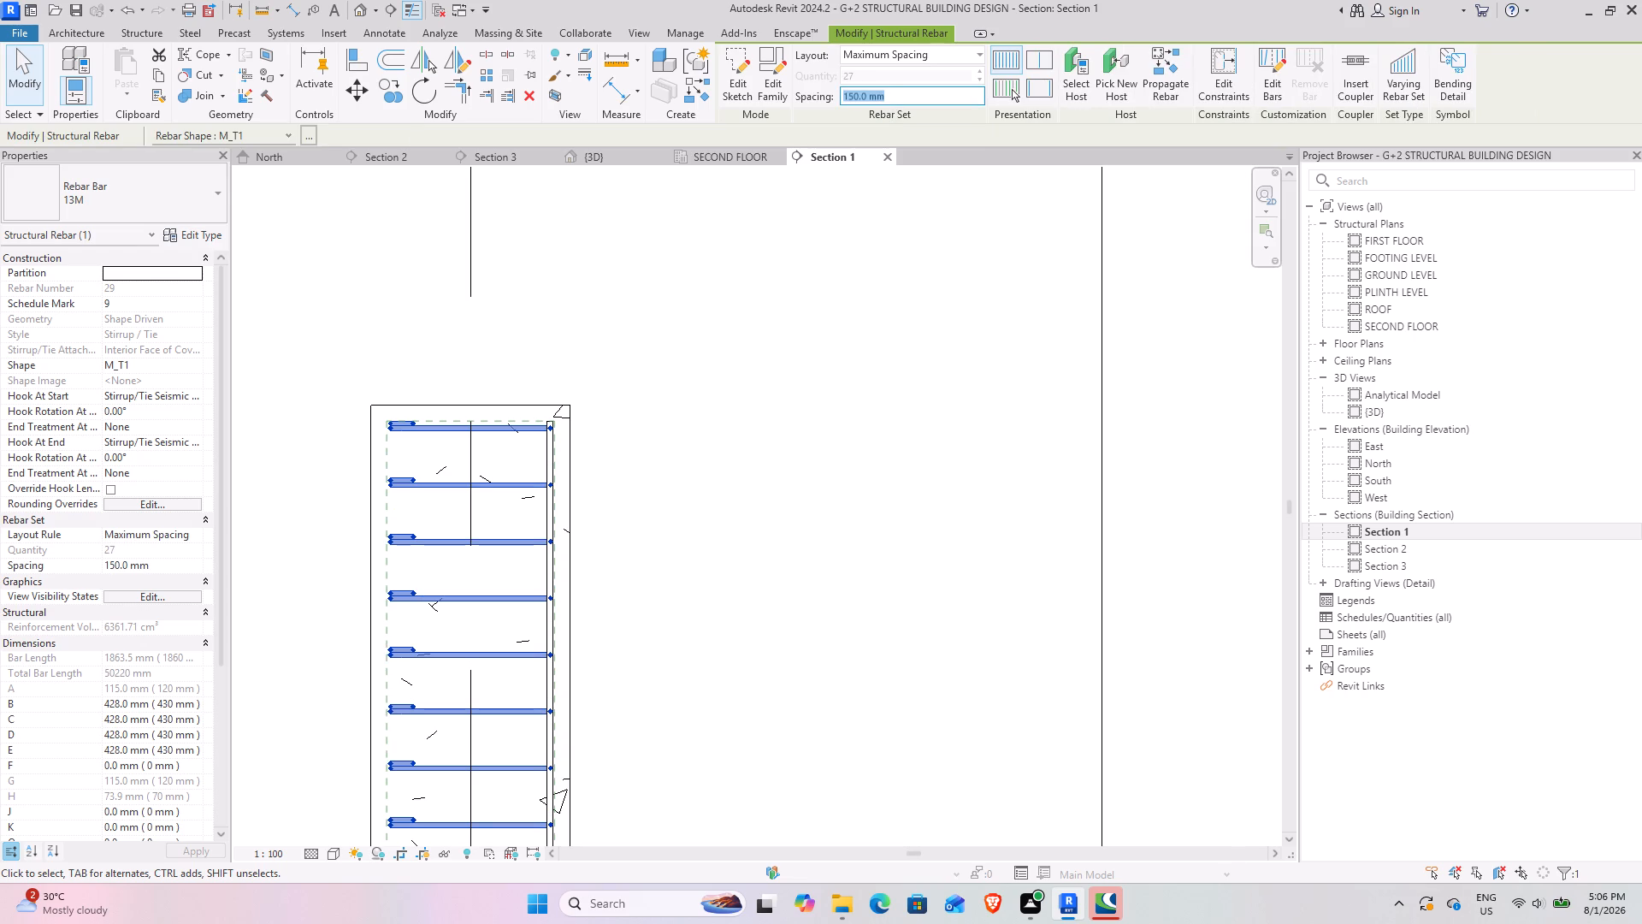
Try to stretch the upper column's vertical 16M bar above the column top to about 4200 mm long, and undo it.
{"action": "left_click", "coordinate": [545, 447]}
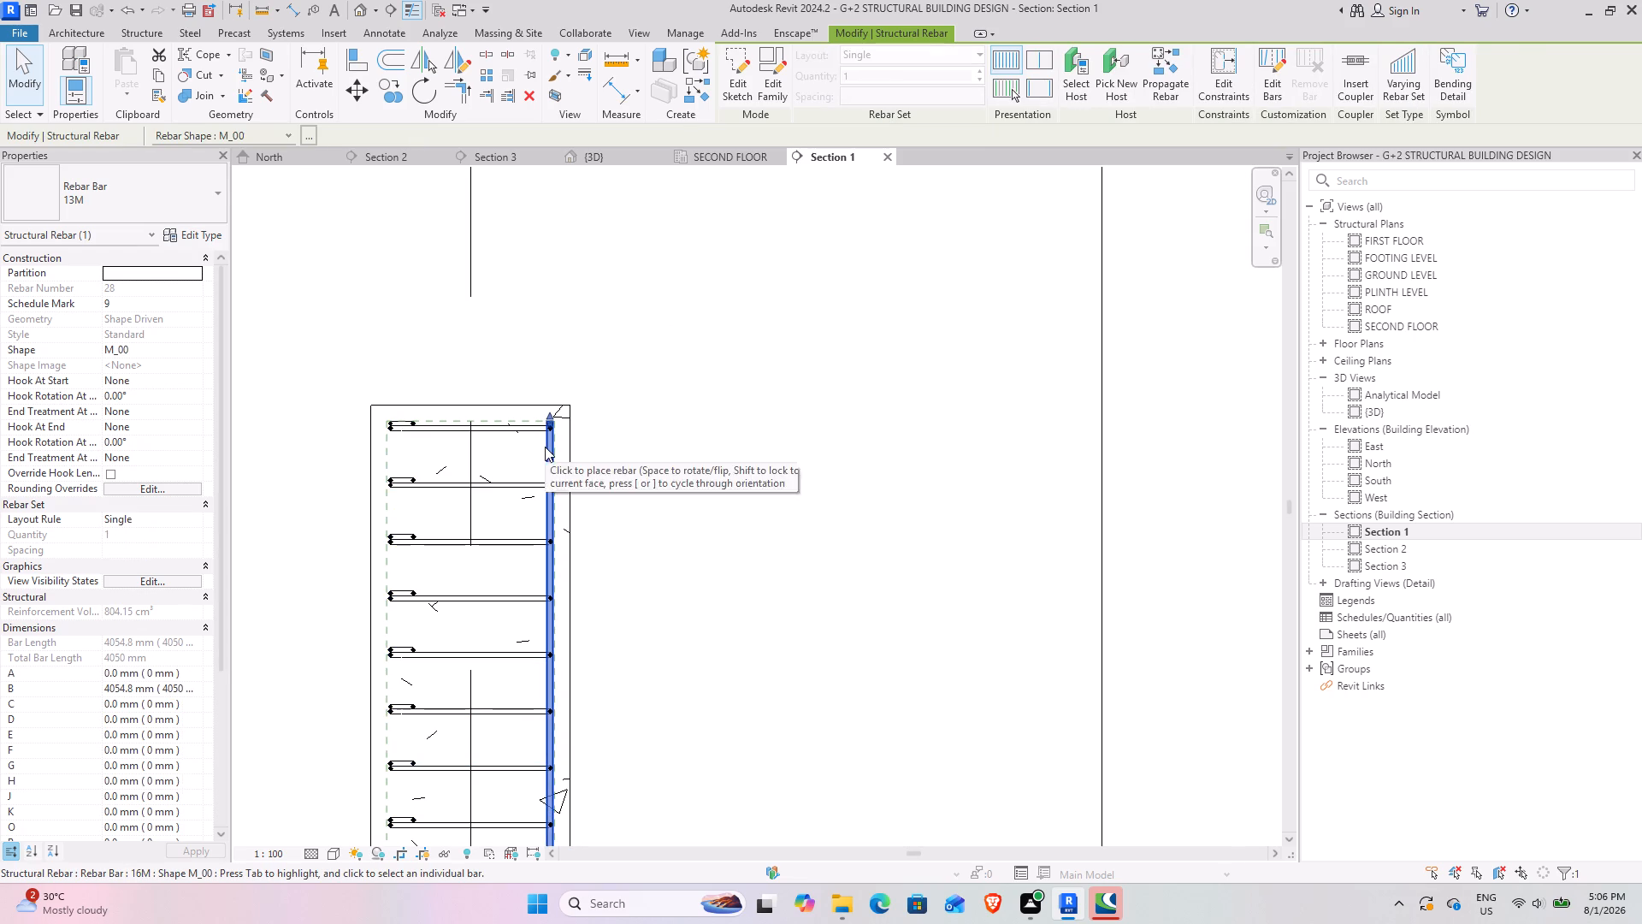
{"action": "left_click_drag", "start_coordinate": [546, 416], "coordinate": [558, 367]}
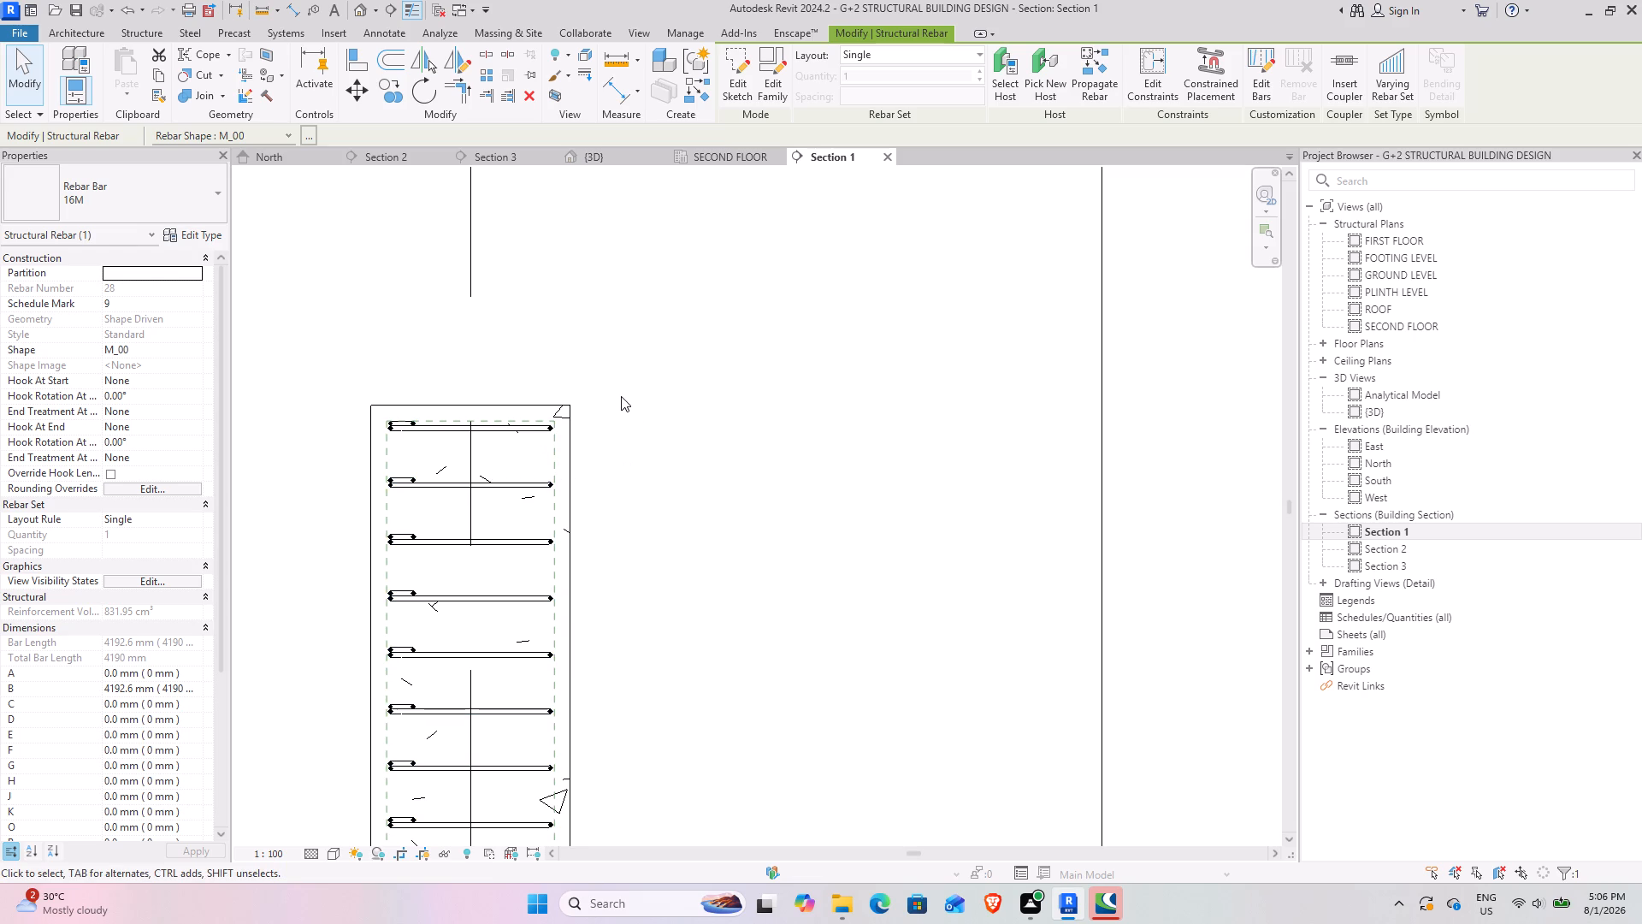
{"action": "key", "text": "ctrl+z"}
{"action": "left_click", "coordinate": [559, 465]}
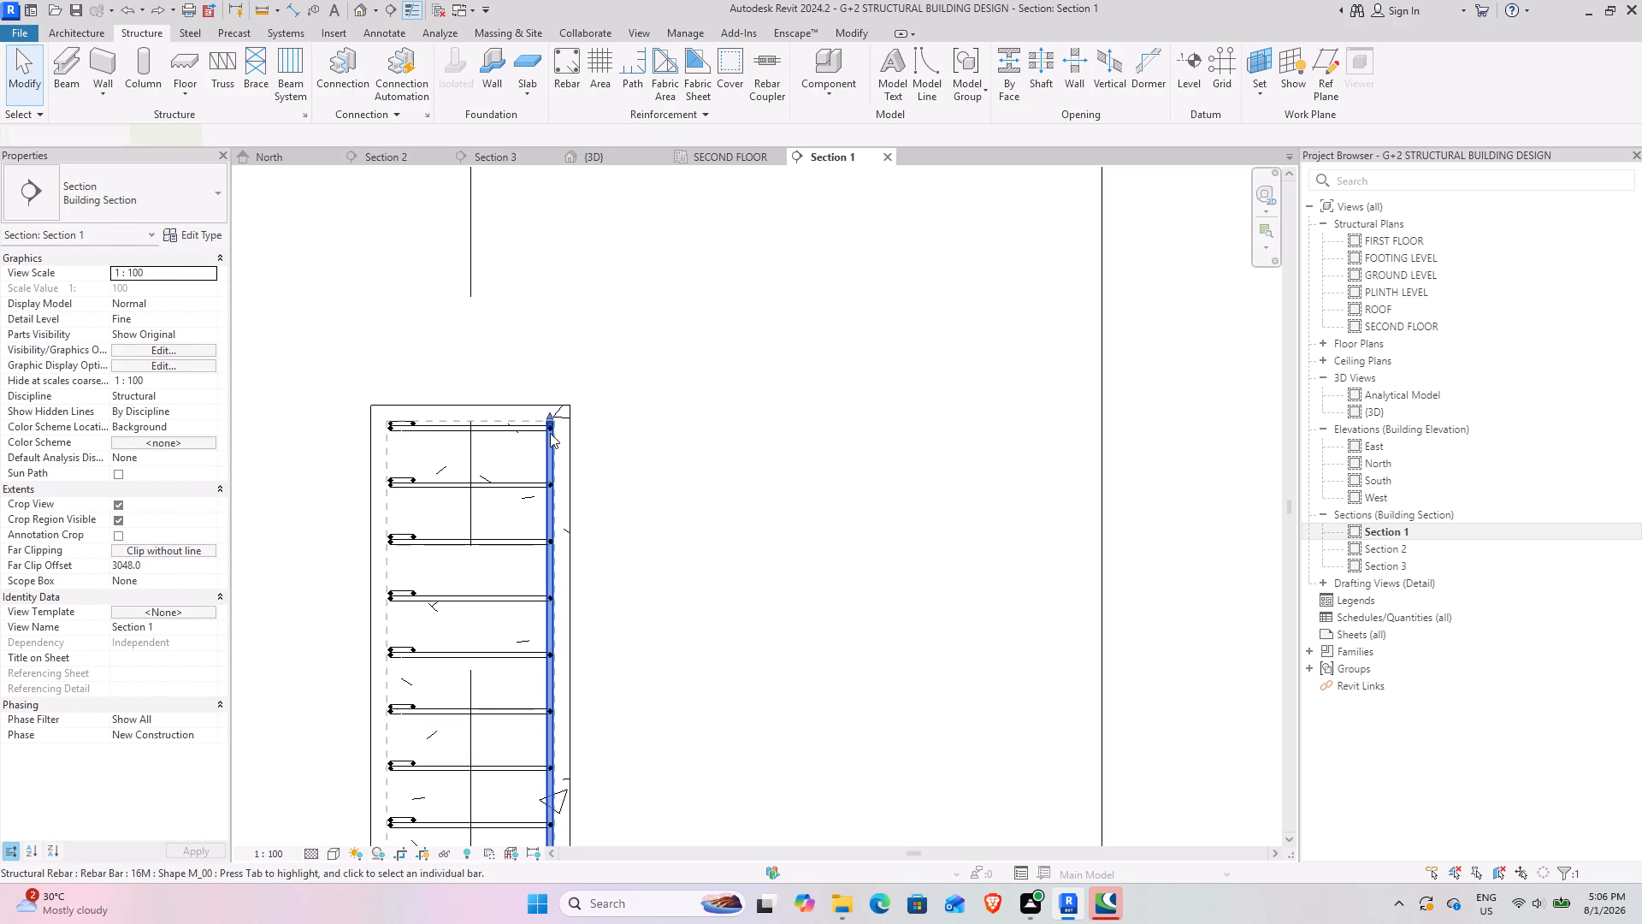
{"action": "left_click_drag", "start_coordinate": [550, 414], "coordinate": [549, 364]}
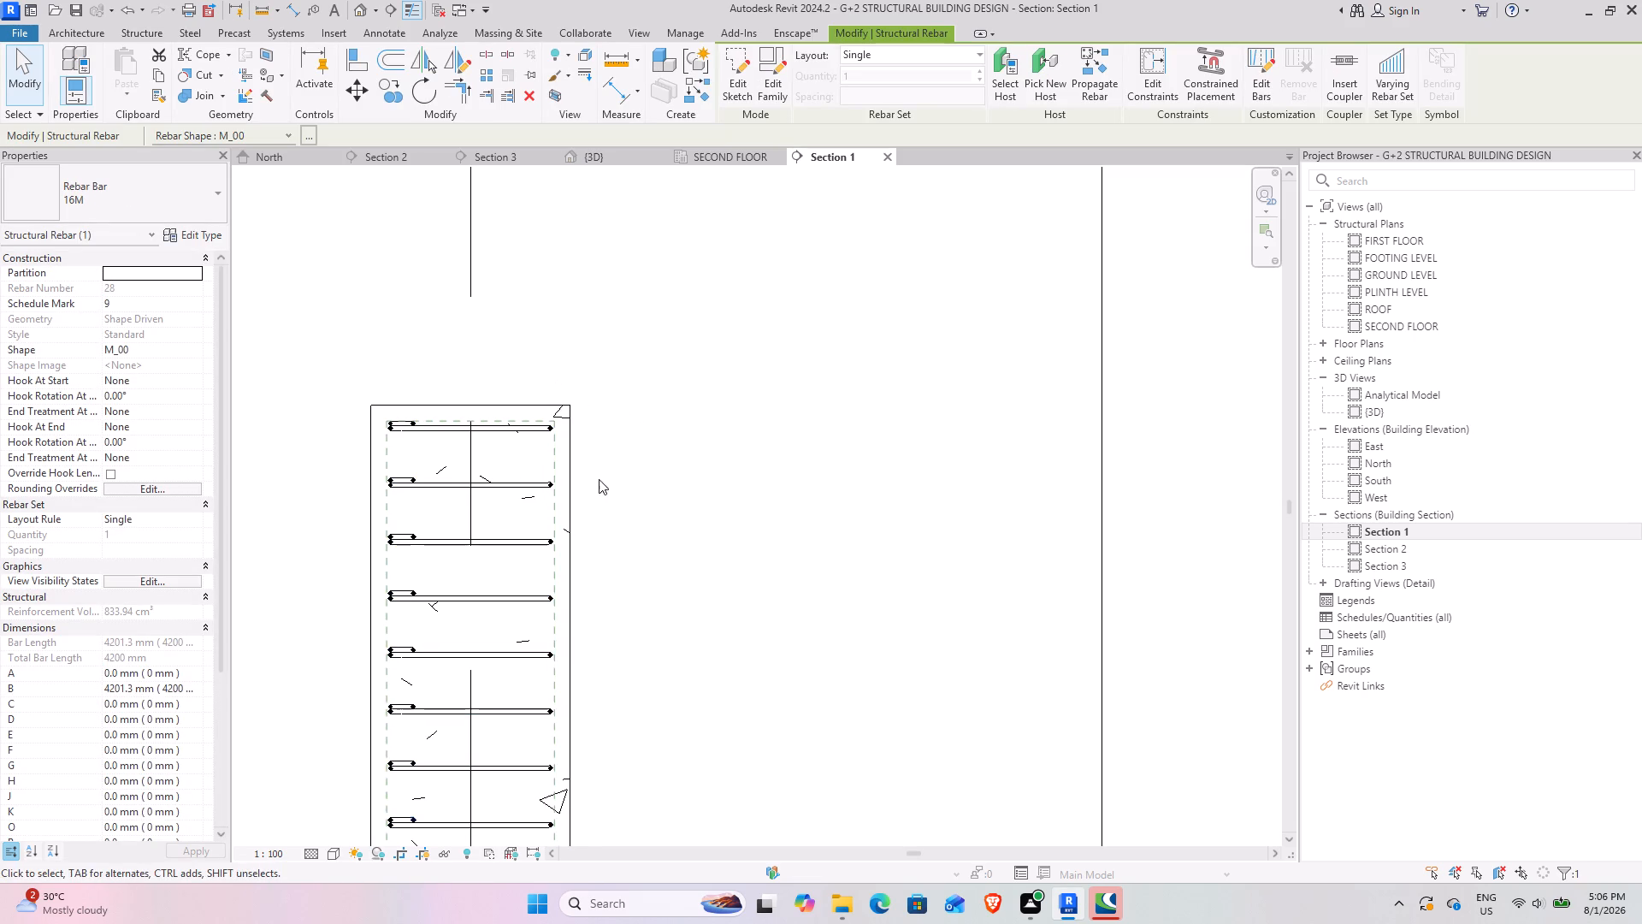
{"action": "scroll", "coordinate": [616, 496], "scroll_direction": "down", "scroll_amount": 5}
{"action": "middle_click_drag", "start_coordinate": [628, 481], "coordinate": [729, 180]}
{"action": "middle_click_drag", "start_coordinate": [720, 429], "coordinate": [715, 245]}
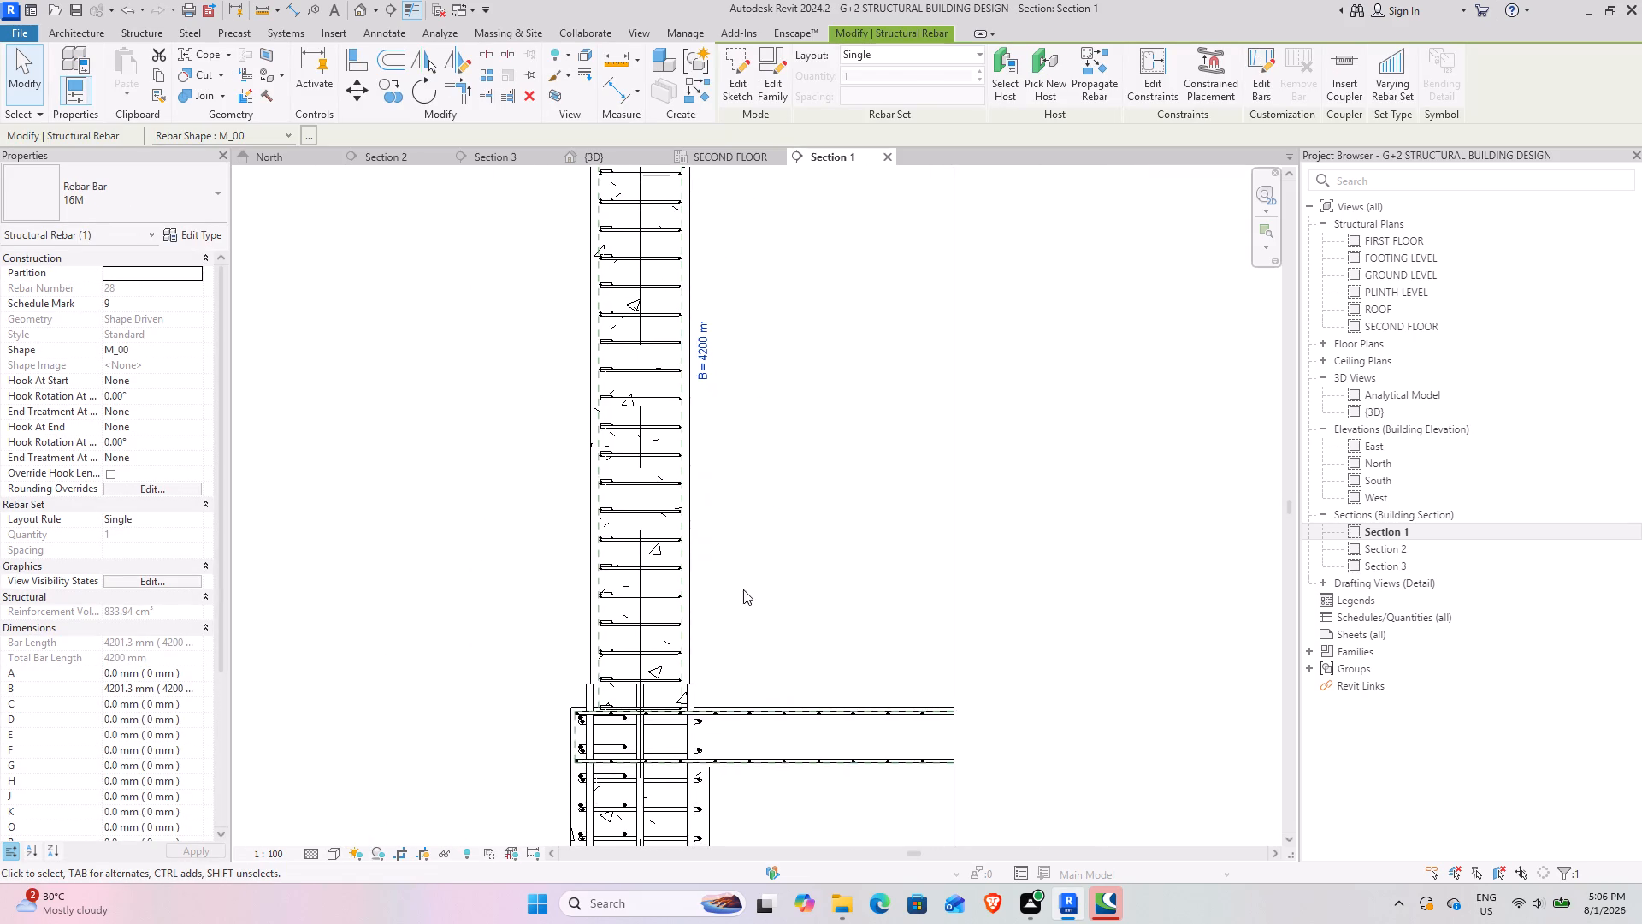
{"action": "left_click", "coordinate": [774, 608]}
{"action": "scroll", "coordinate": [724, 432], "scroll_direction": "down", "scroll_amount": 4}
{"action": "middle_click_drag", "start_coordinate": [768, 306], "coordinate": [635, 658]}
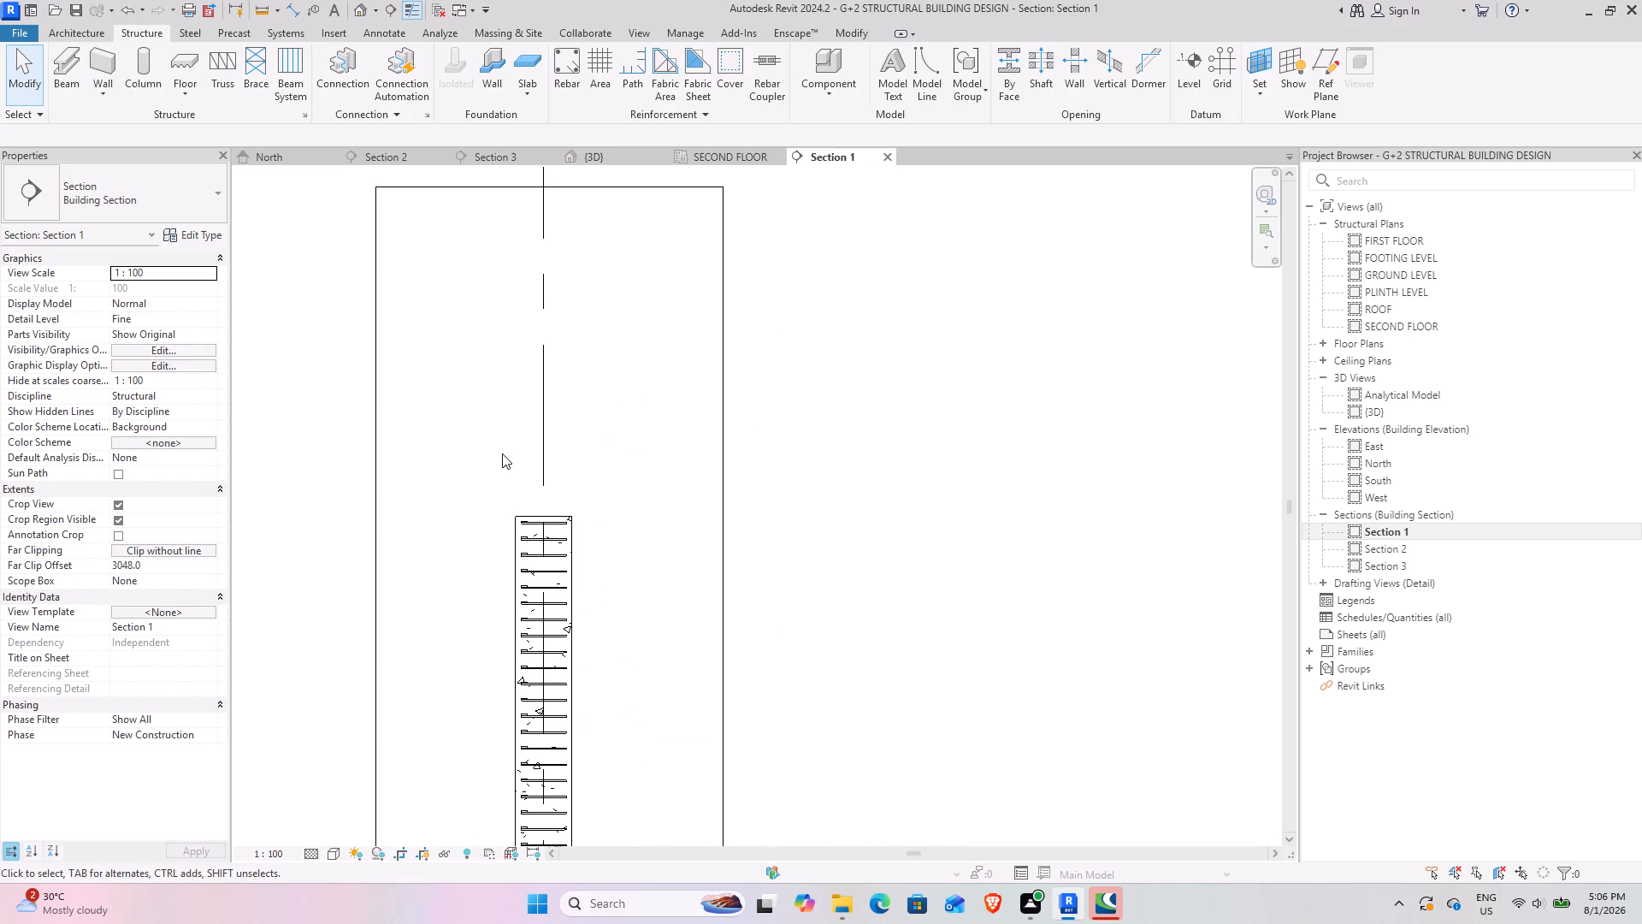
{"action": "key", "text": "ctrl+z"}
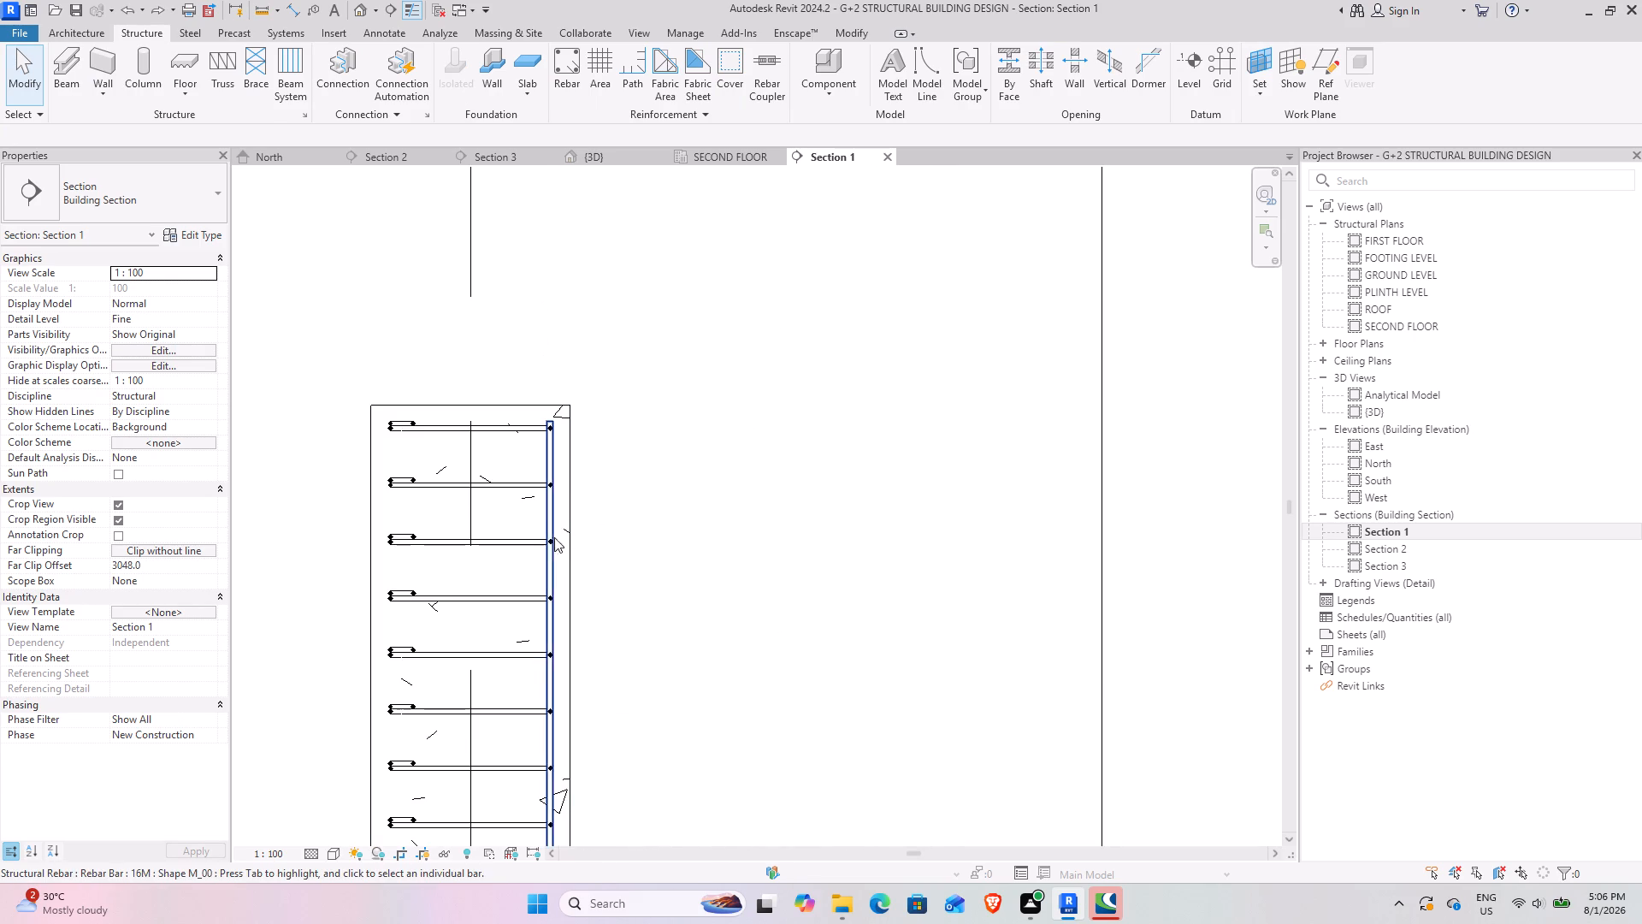
In the SECOND FLOOR plan, set the visual style to Wireframe and the detail level to Fine.
{"action": "left_click", "coordinate": [722, 146]}
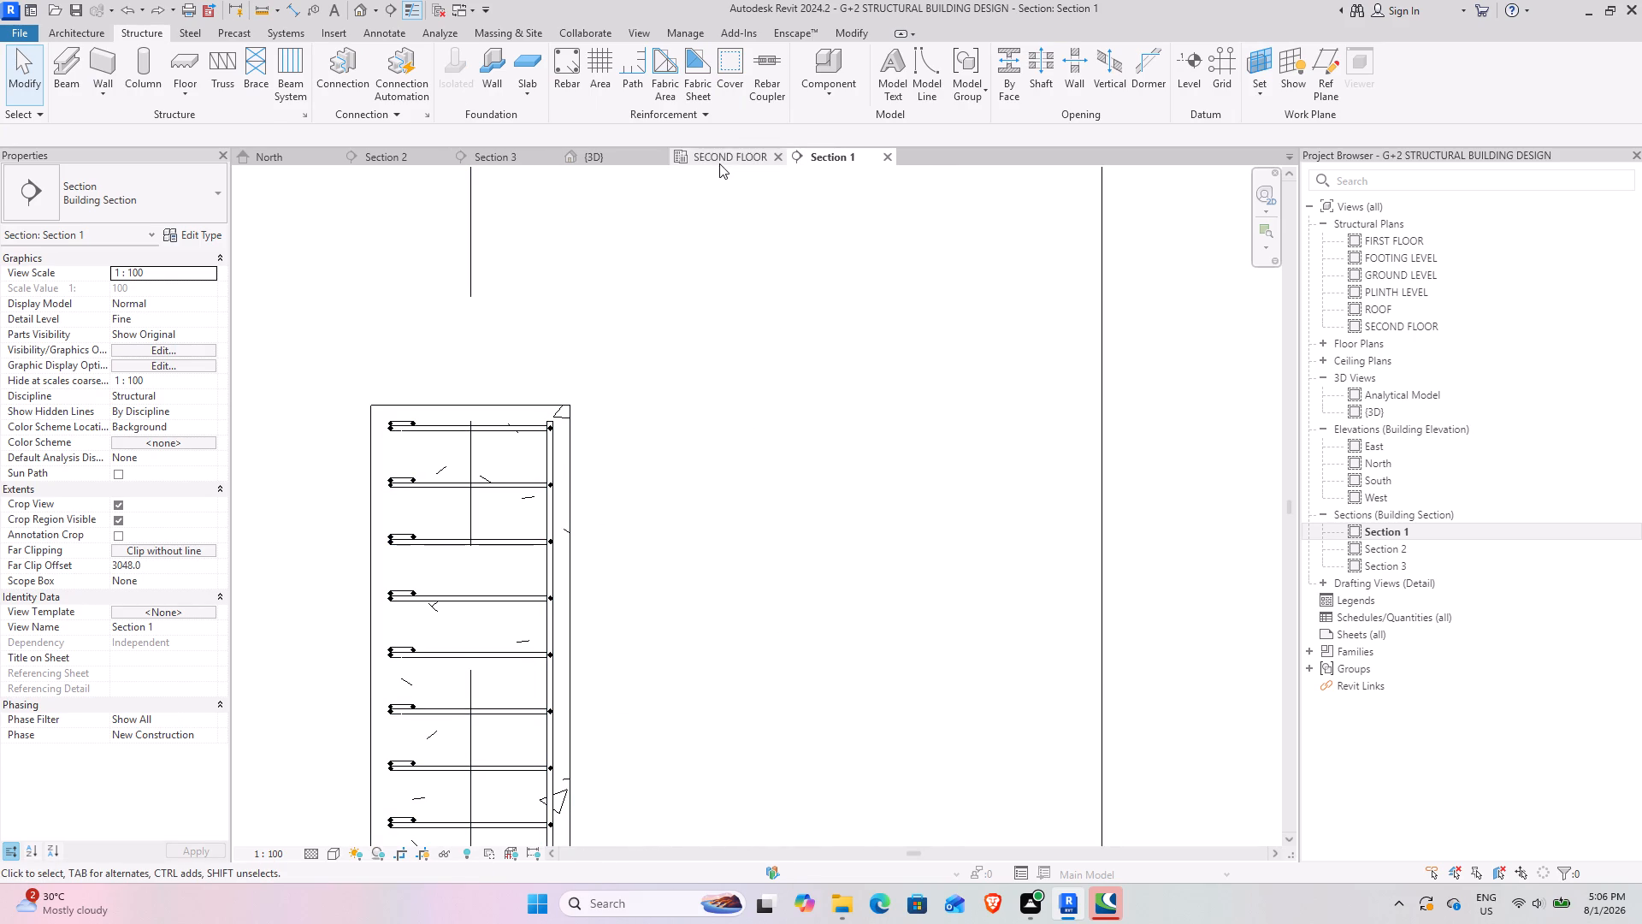
{"action": "left_click", "coordinate": [720, 156]}
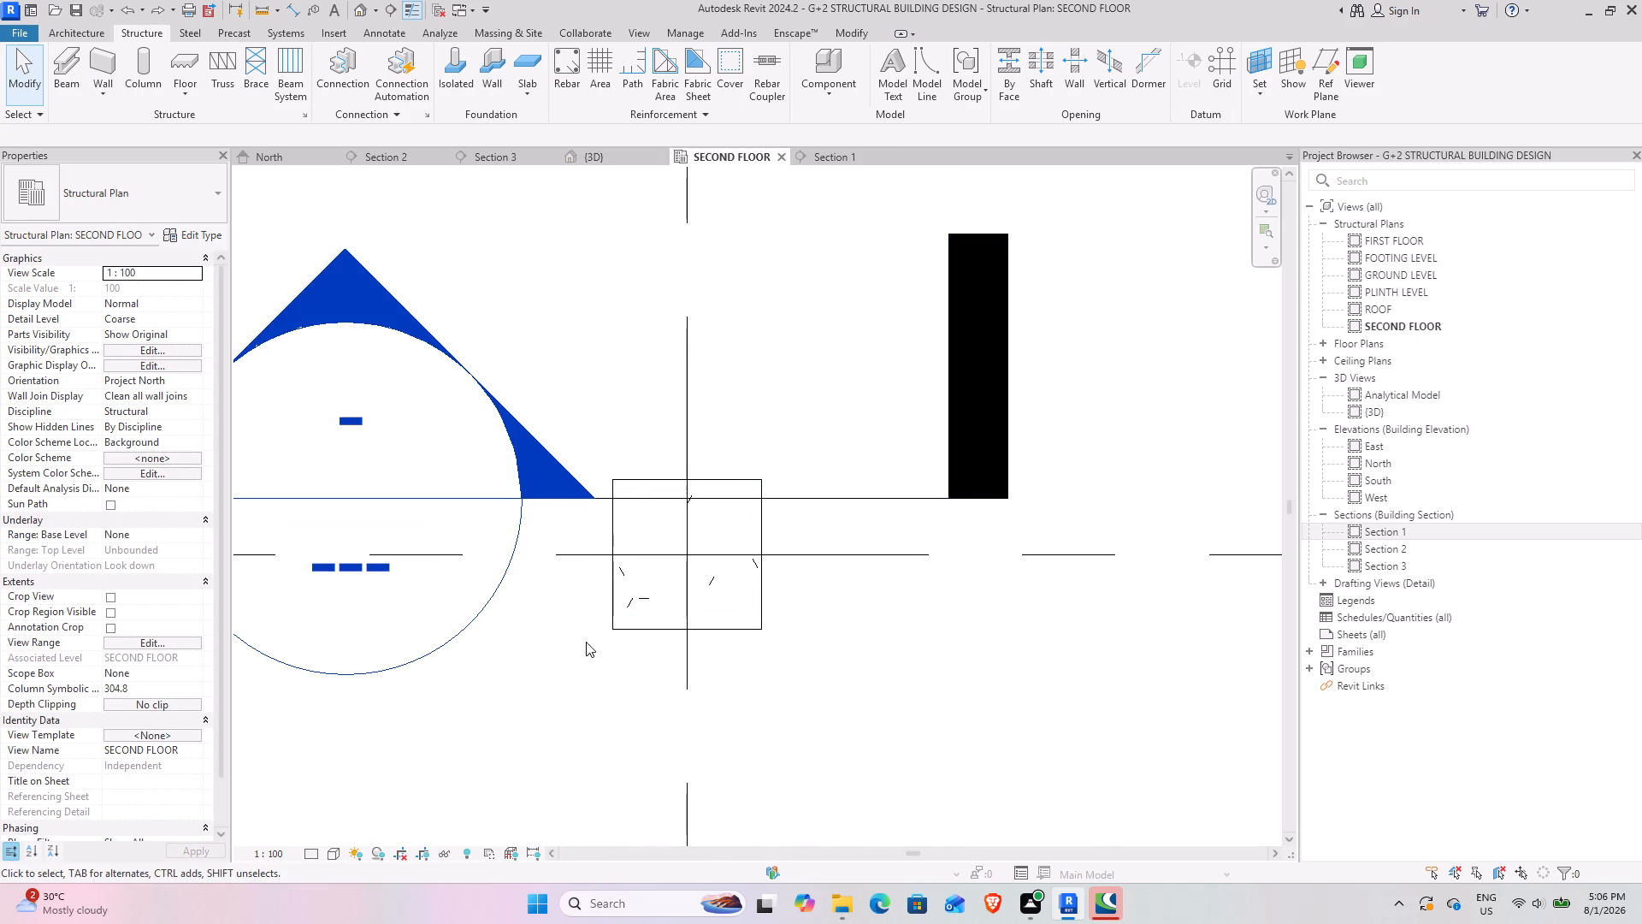
{"action": "left_click", "coordinate": [328, 852]}
{"action": "left_click", "coordinate": [370, 748]}
{"action": "left_click", "coordinate": [310, 856]}
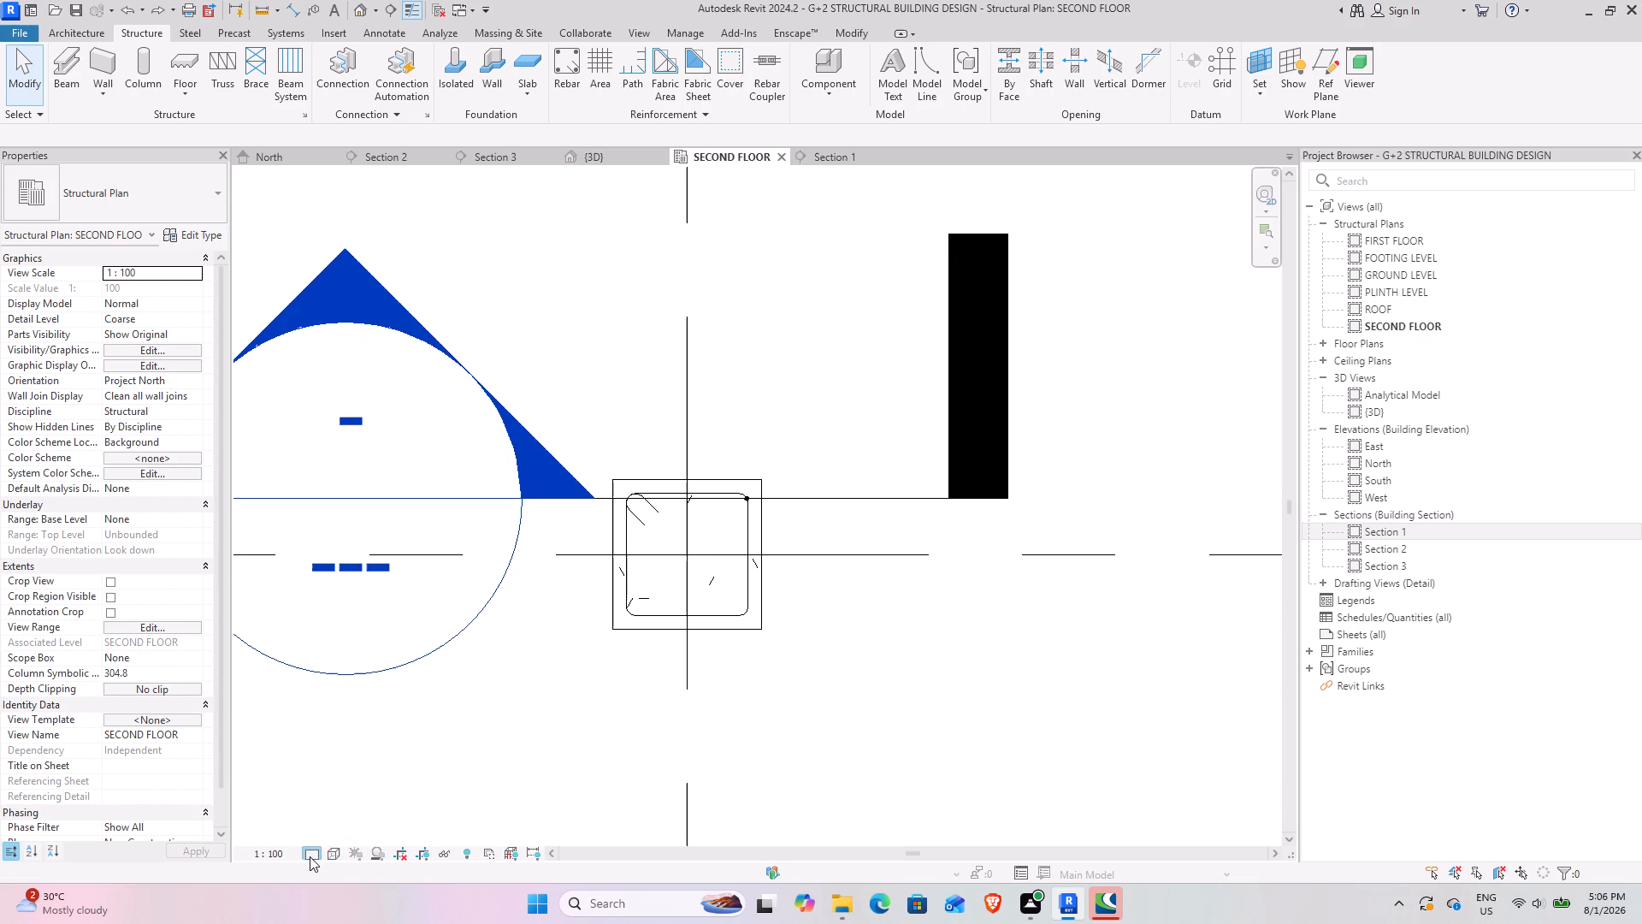
{"action": "left_click", "coordinate": [327, 828]}
Move the vertical 16M bar inside the tie's corner, 70 mm from both adjacent column faces.
{"action": "scroll", "coordinate": [732, 502], "scroll_direction": "up", "scroll_amount": 5}
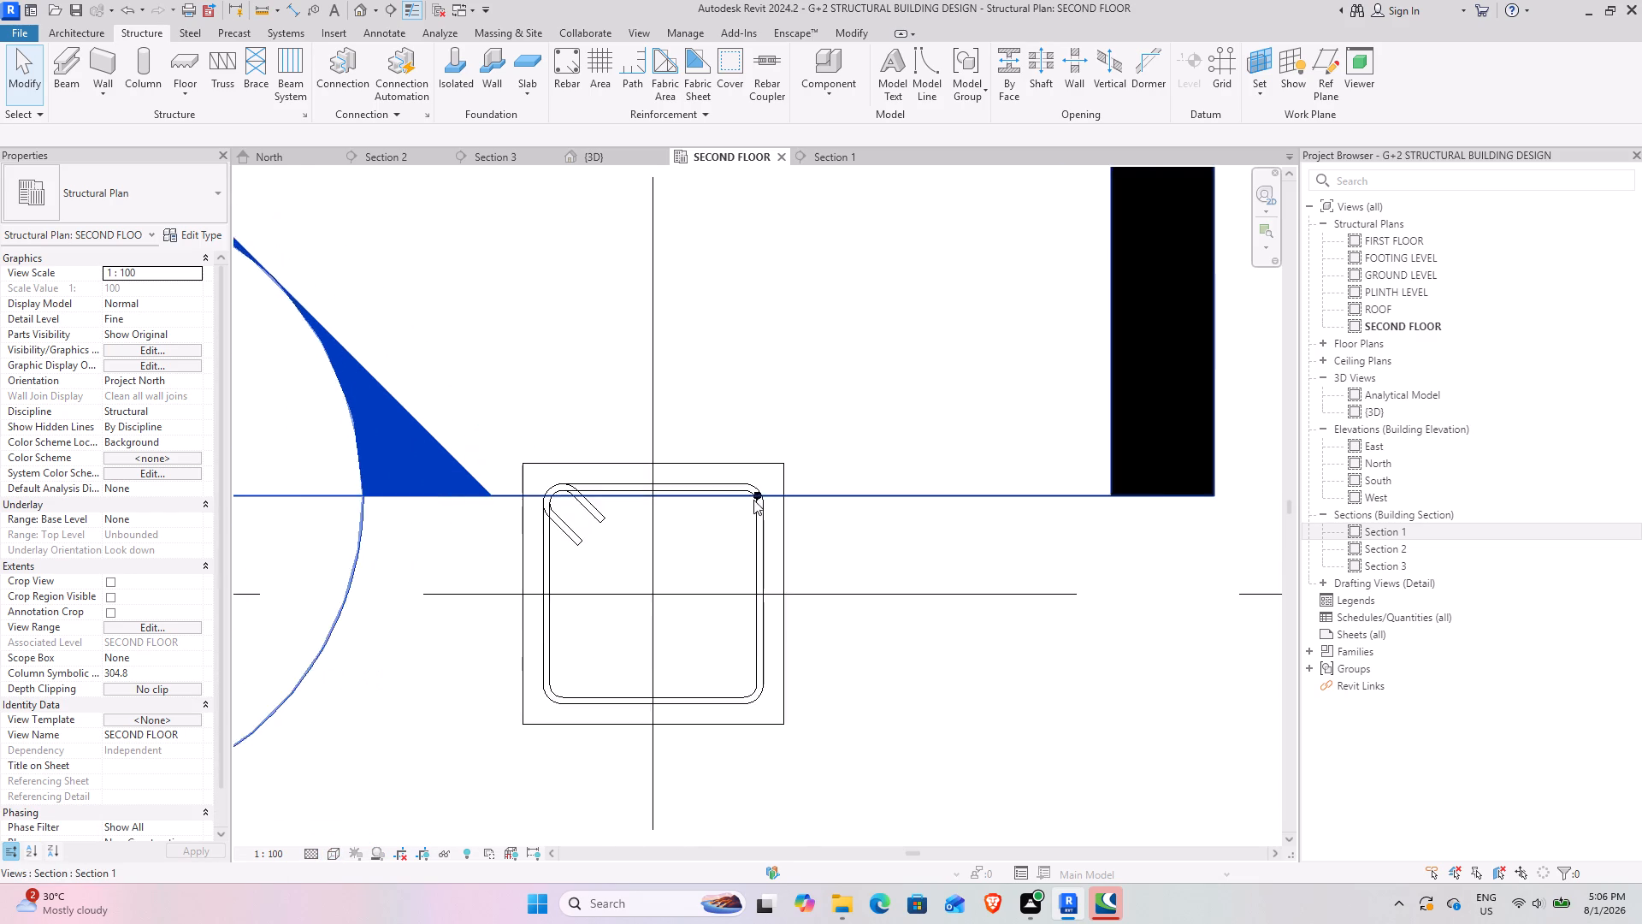
{"action": "scroll", "coordinate": [753, 500], "scroll_direction": "up", "scroll_amount": 6}
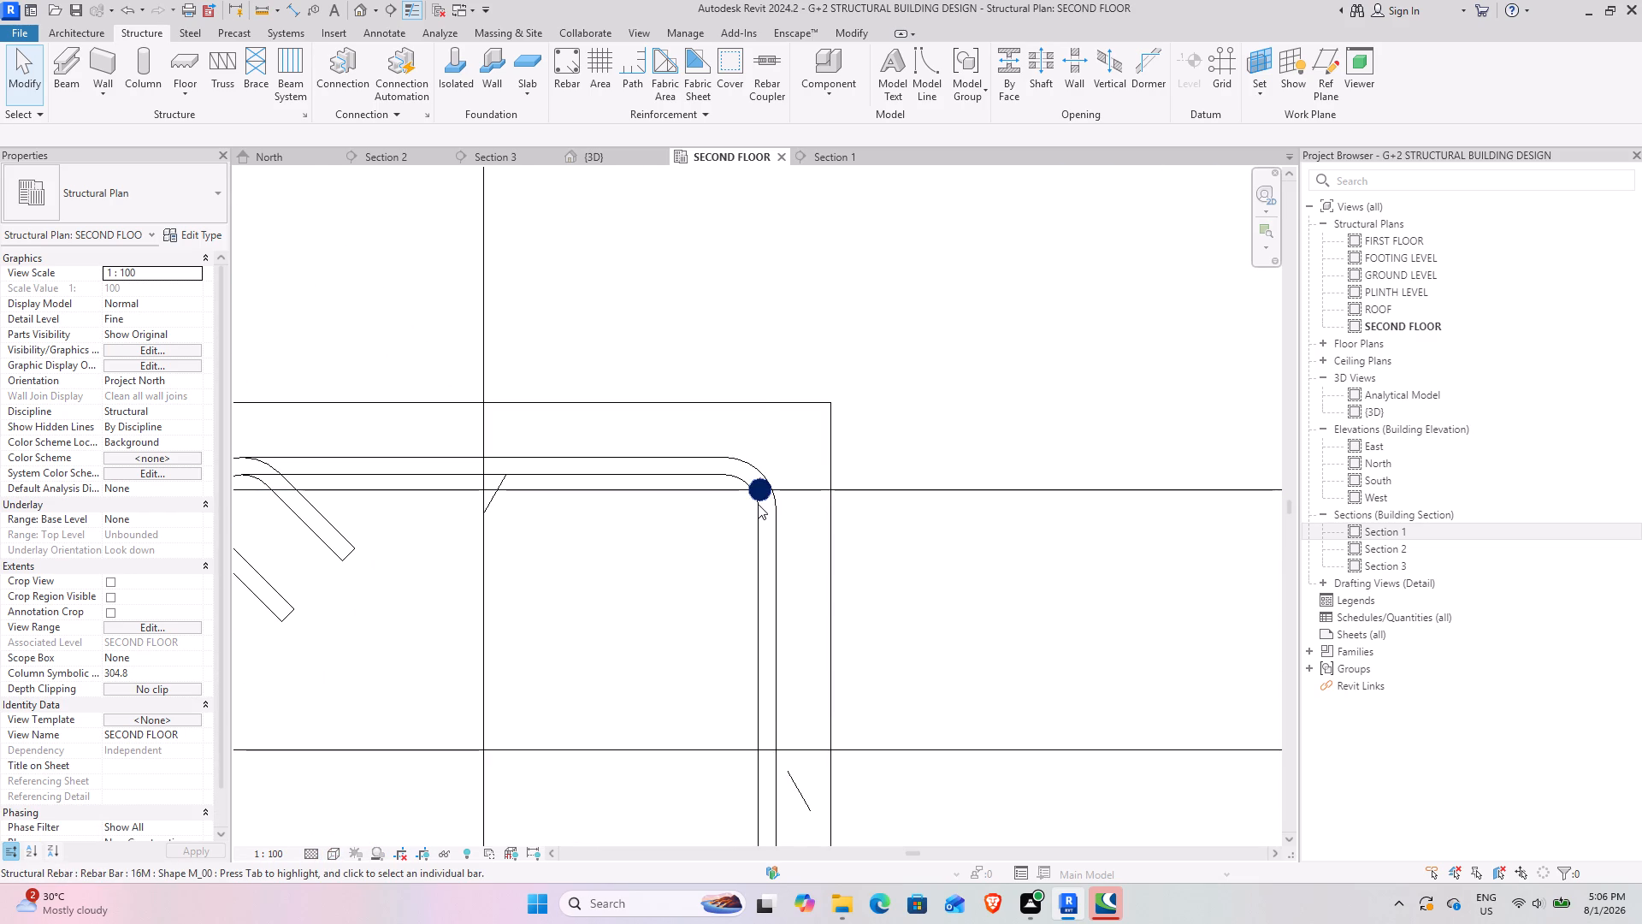
{"action": "left_click", "coordinate": [763, 501]}
{"action": "left_click_drag", "start_coordinate": [759, 489], "coordinate": [733, 516]}
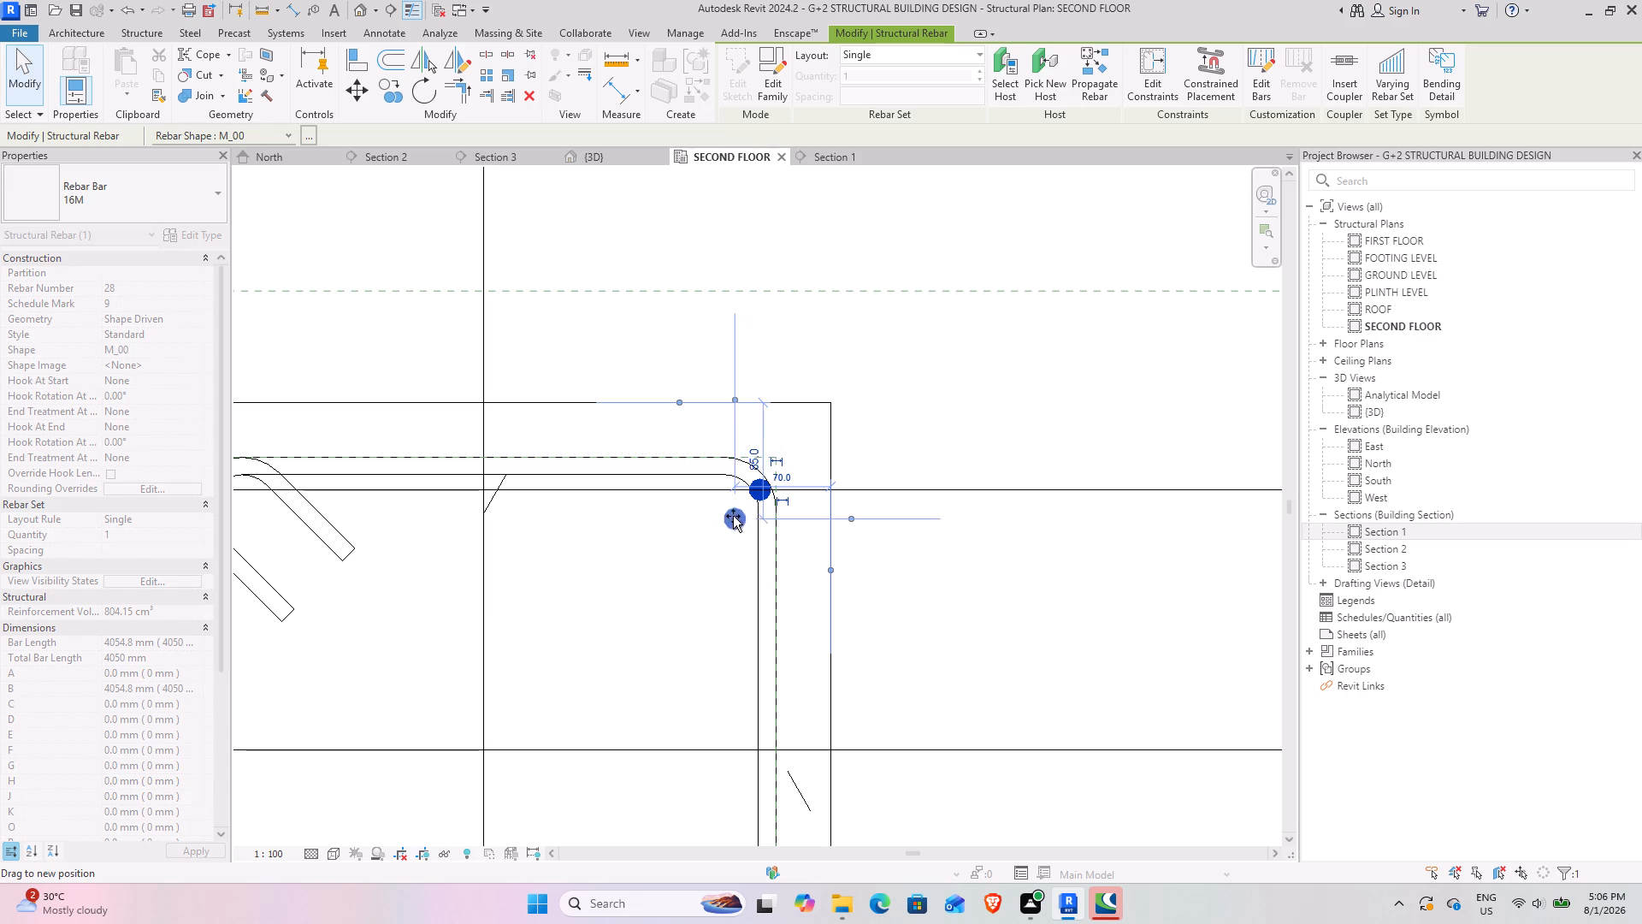
{"action": "left_click_drag", "start_coordinate": [733, 516], "coordinate": [736, 492]}
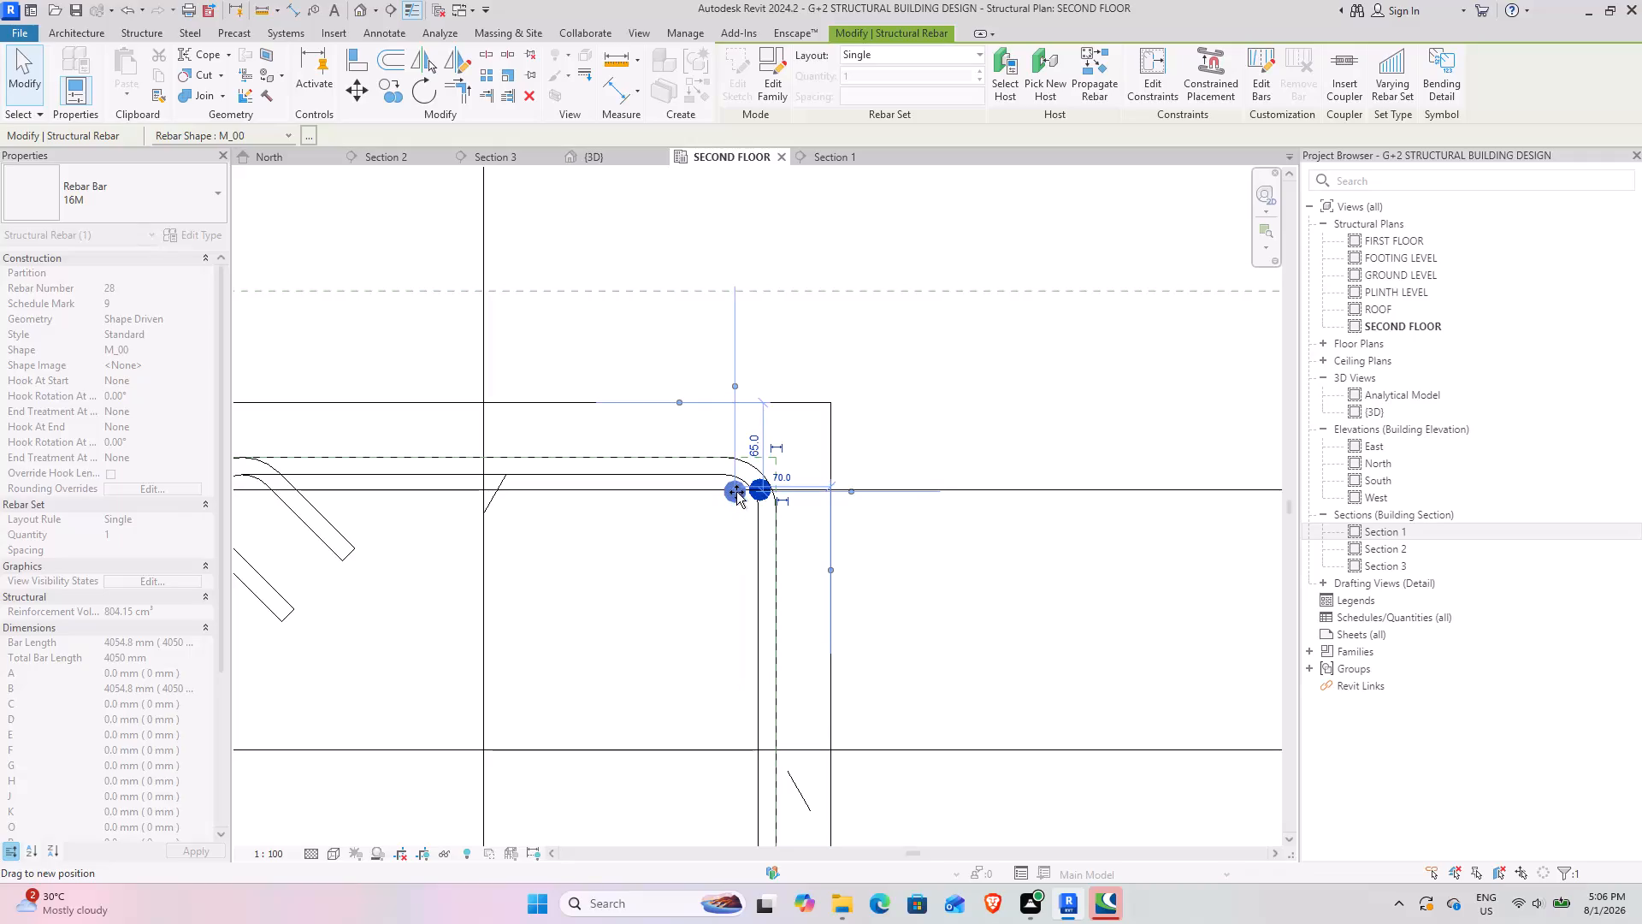
{"action": "left_click_drag", "start_coordinate": [736, 492], "coordinate": [739, 493]}
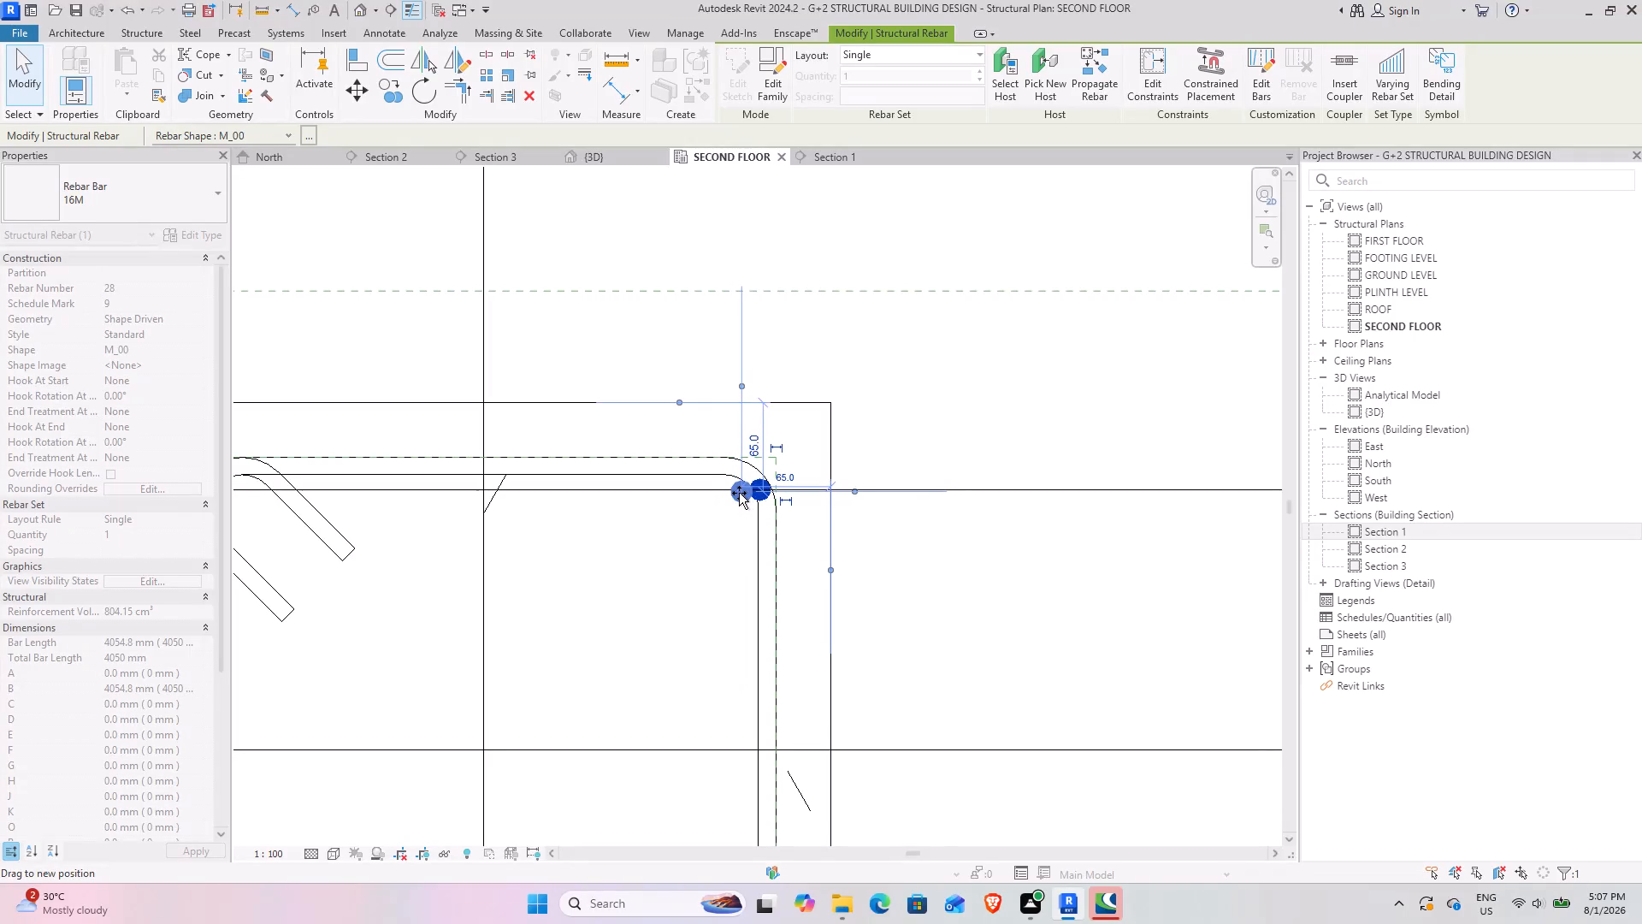
{"action": "left_click_drag", "start_coordinate": [739, 493], "coordinate": [734, 497]}
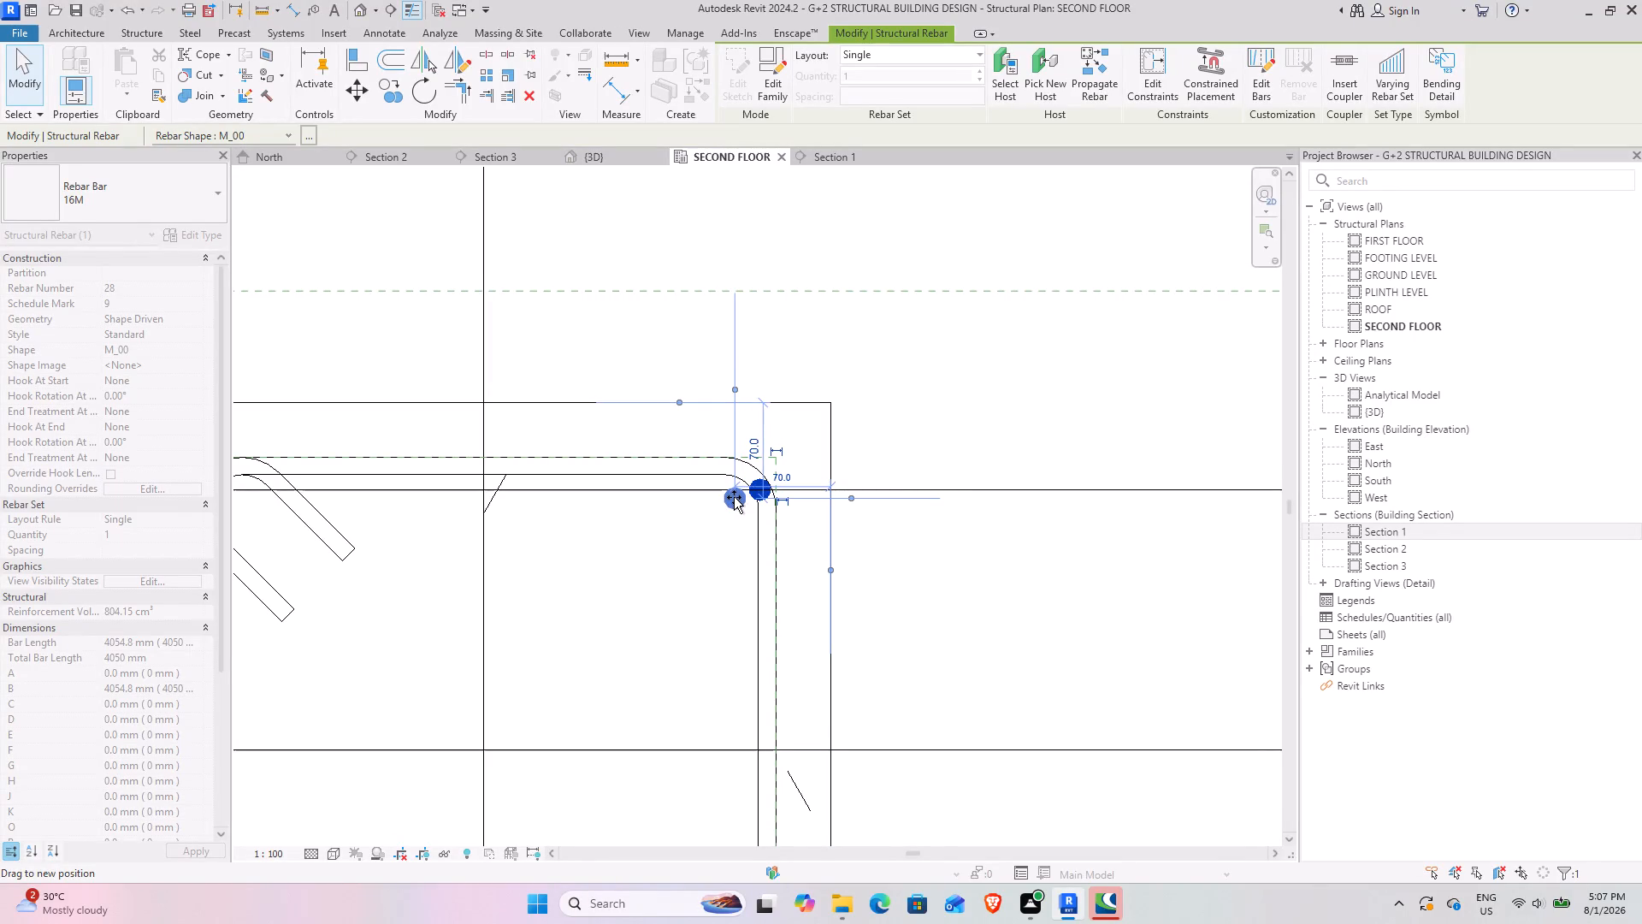
{"action": "left_click_drag", "start_coordinate": [734, 497], "coordinate": [735, 496]}
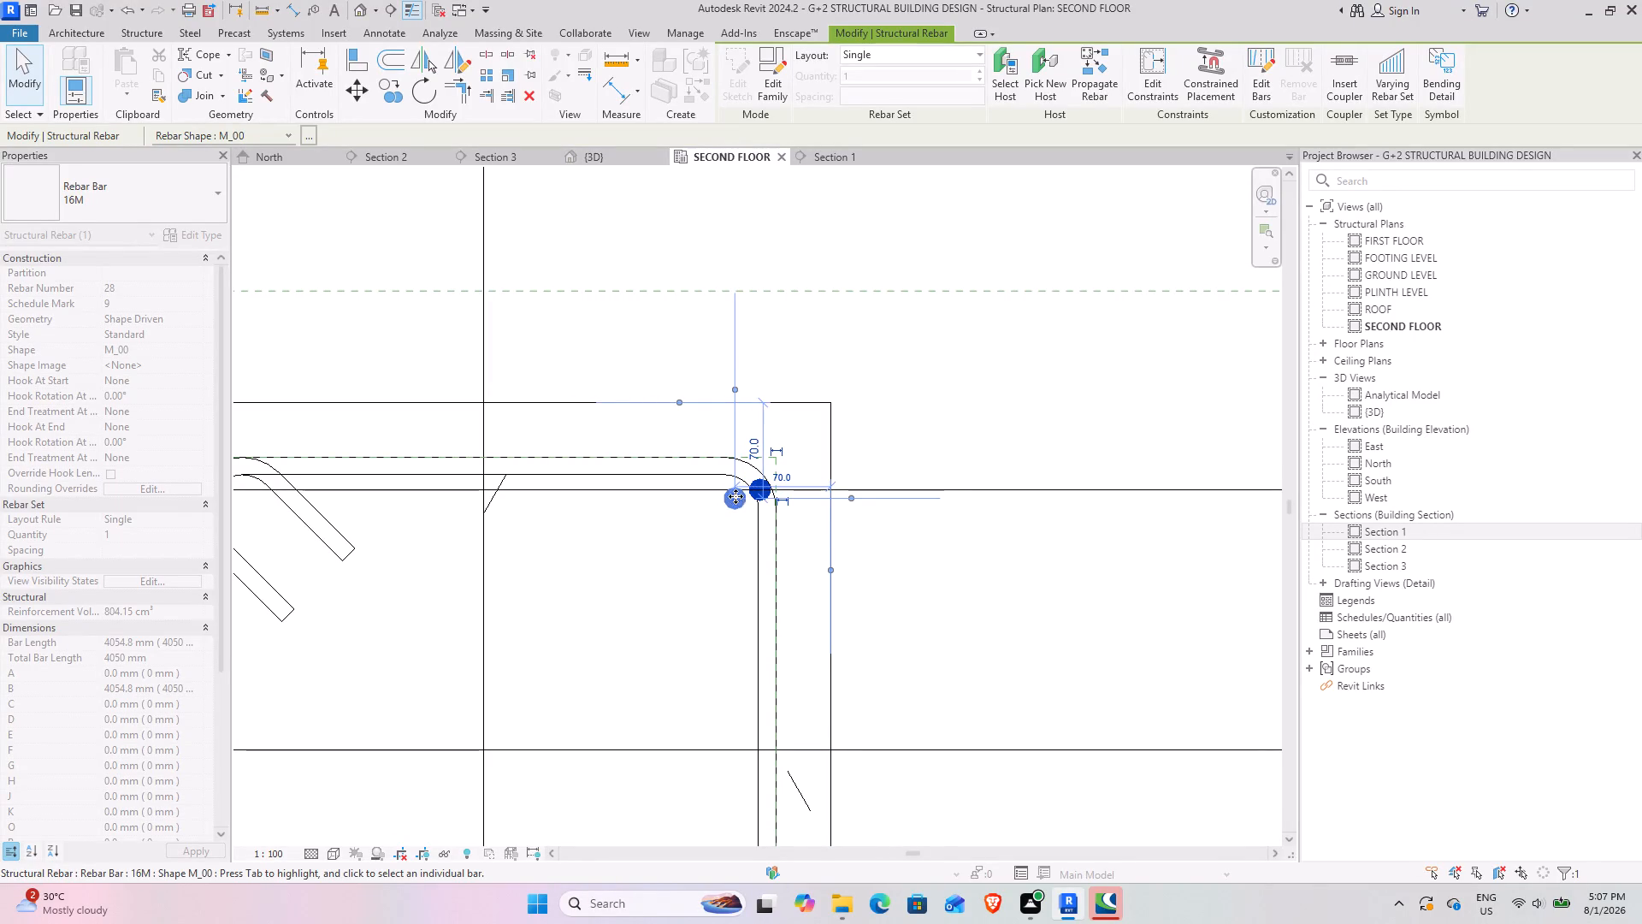
Set the vertical bar's rebar layout to Fixed Number with a quantity of 3.
{"action": "scroll", "coordinate": [745, 512], "scroll_direction": "down", "scroll_amount": 4}
{"action": "middle_click_drag", "start_coordinate": [658, 568], "coordinate": [740, 528]}
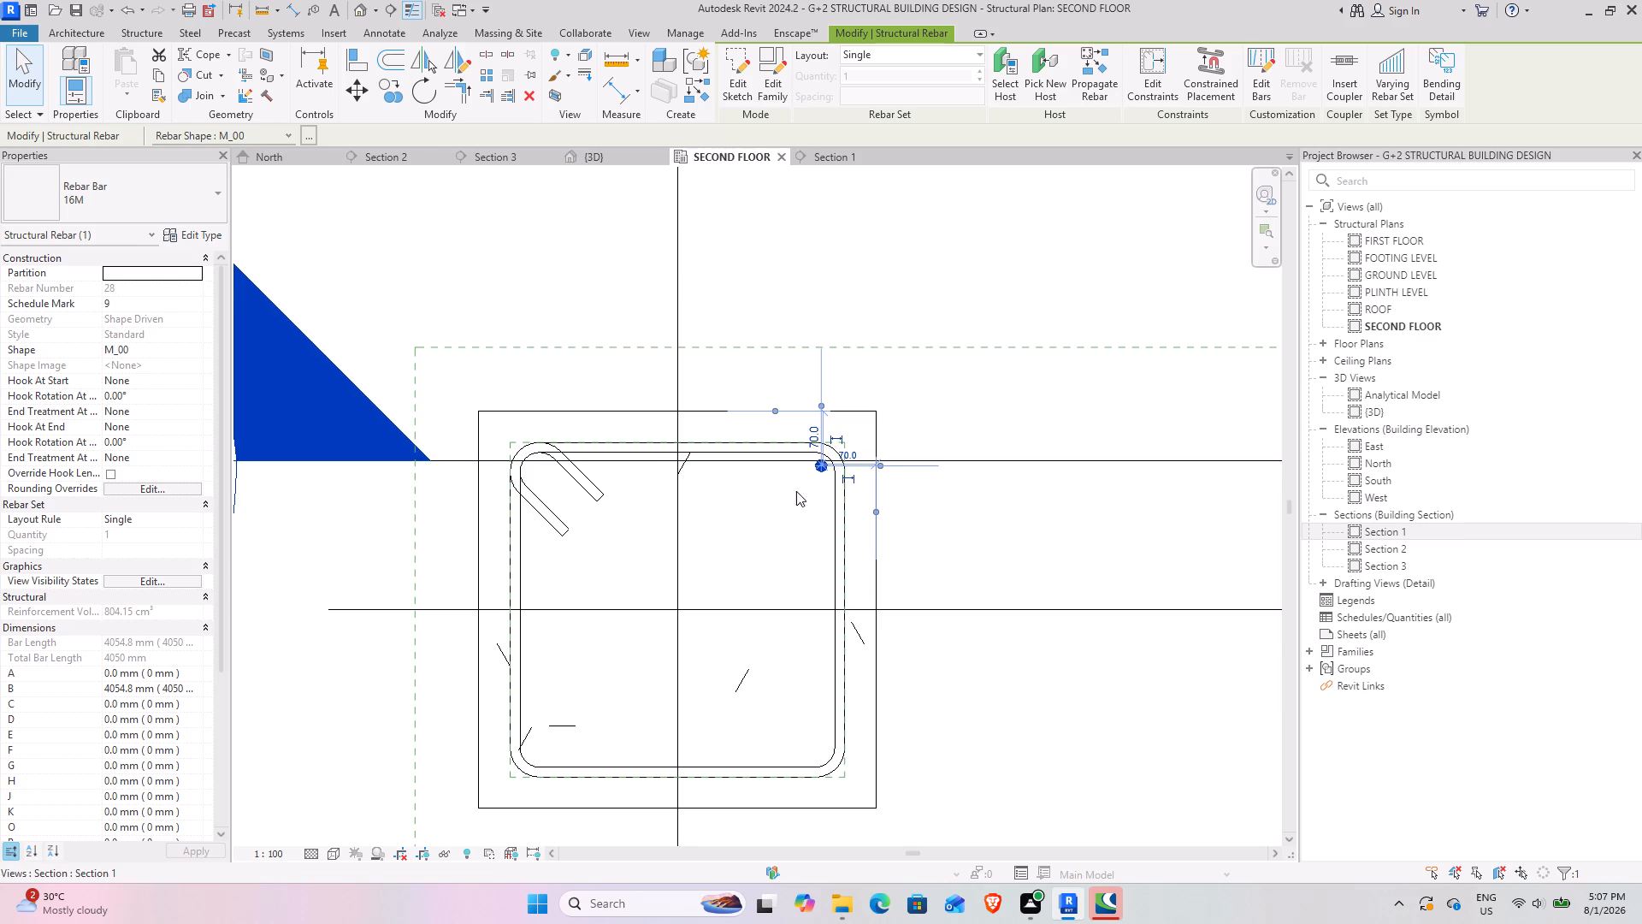
{"action": "left_click", "coordinate": [977, 52]}
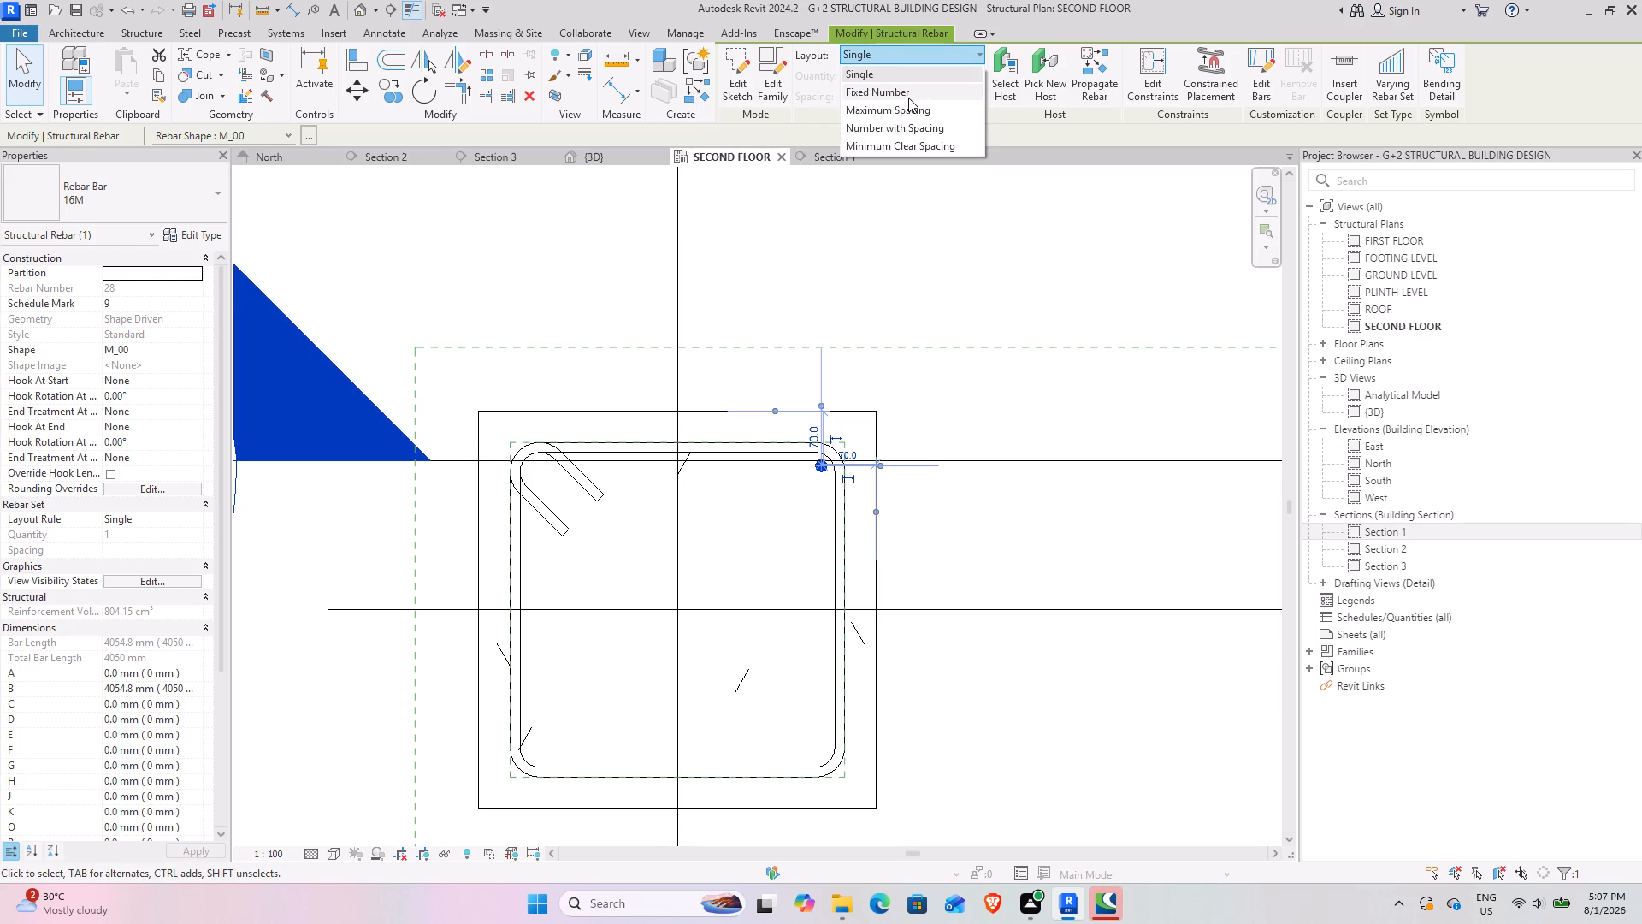
{"action": "left_click", "coordinate": [908, 98]}
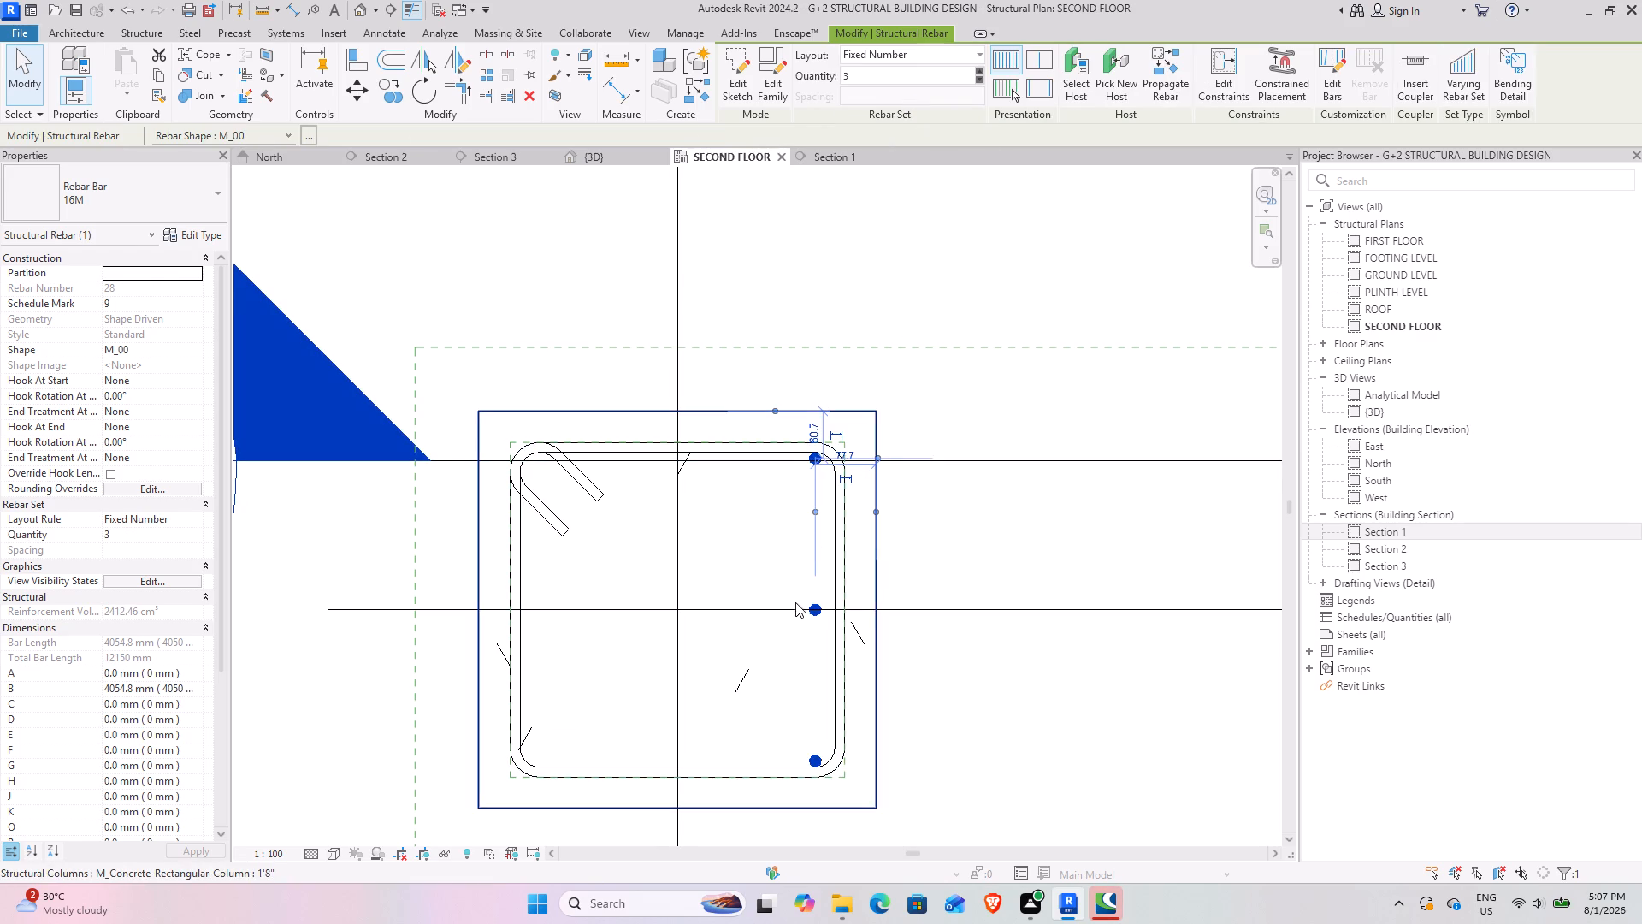
Mirror the three-bar vertical set about grid 1 to the opposite side of the column.
{"action": "left_click", "coordinate": [409, 61]}
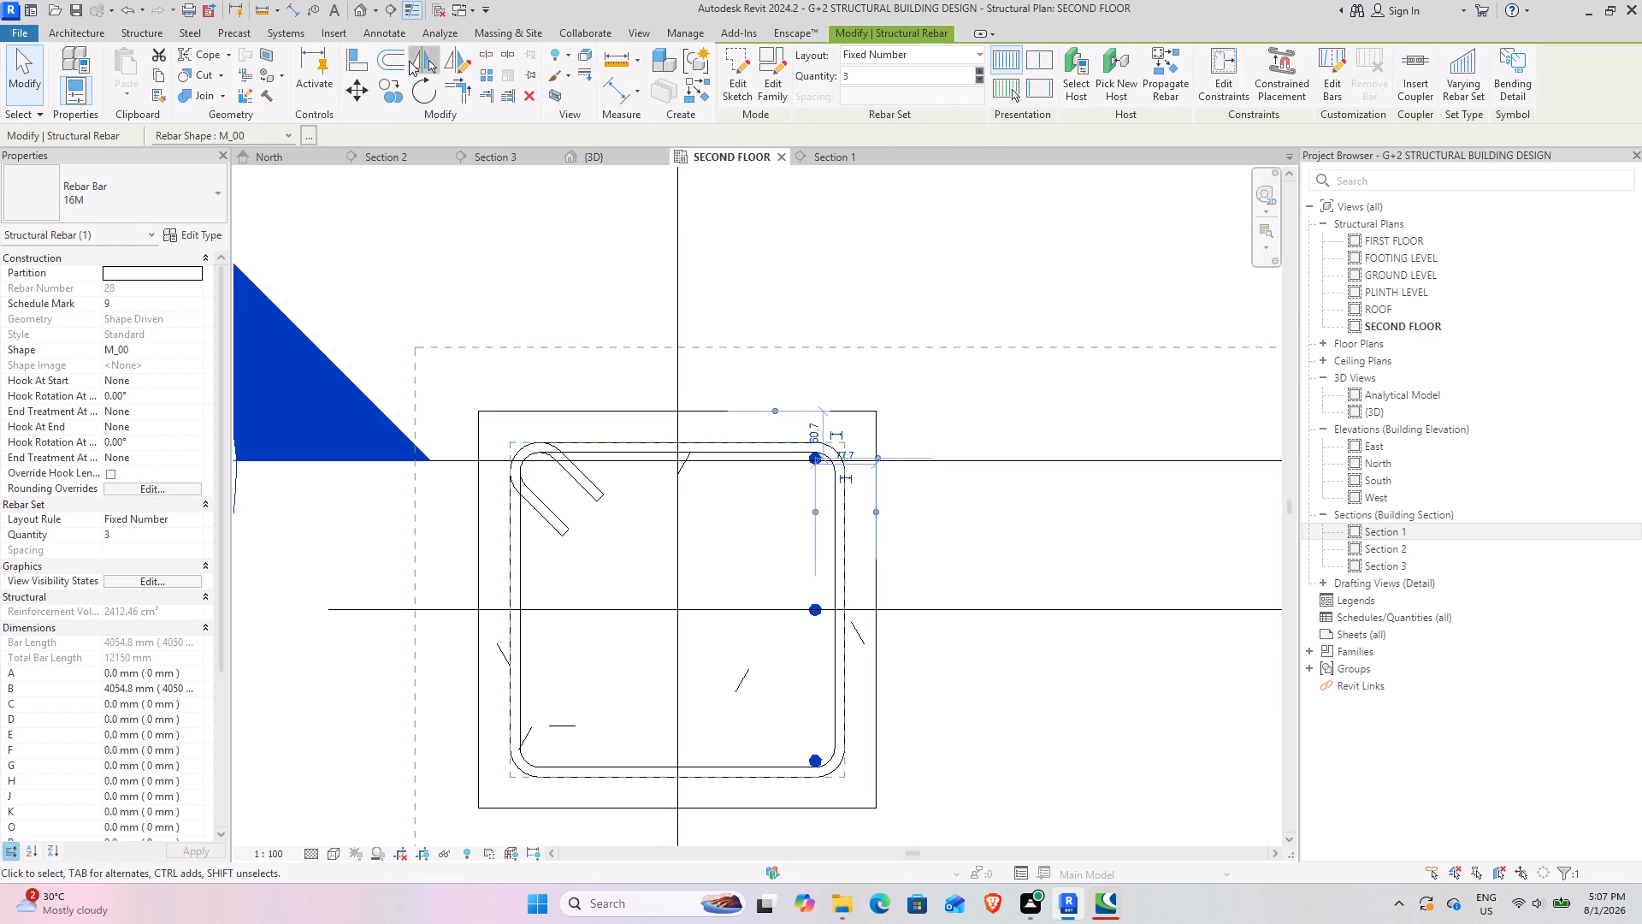
{"action": "left_click", "coordinate": [686, 545]}
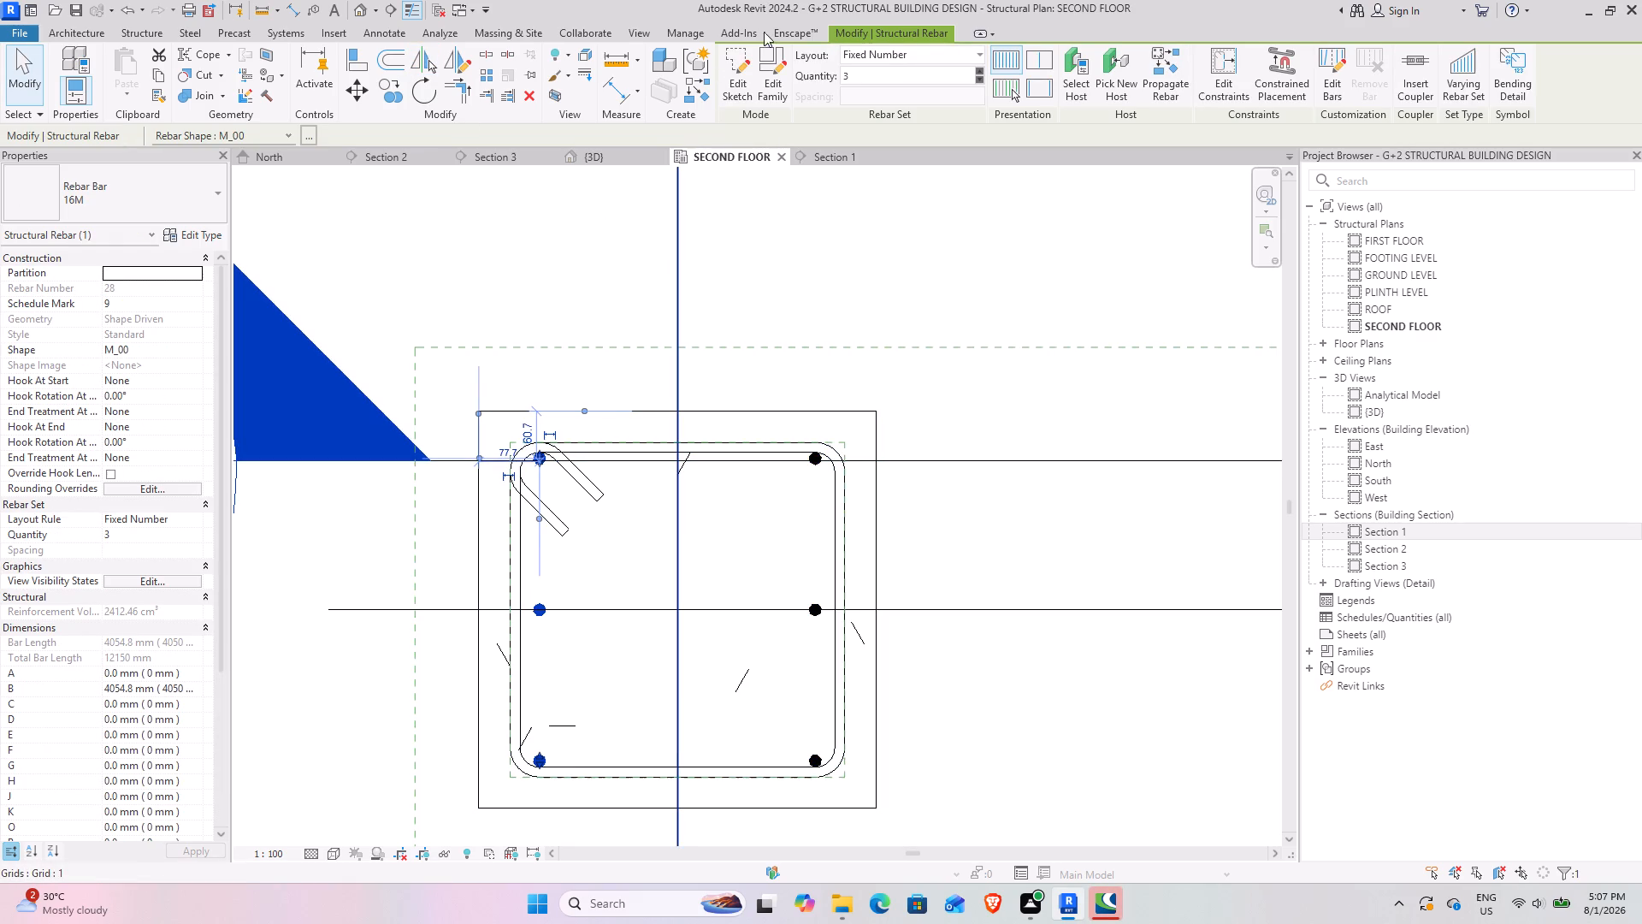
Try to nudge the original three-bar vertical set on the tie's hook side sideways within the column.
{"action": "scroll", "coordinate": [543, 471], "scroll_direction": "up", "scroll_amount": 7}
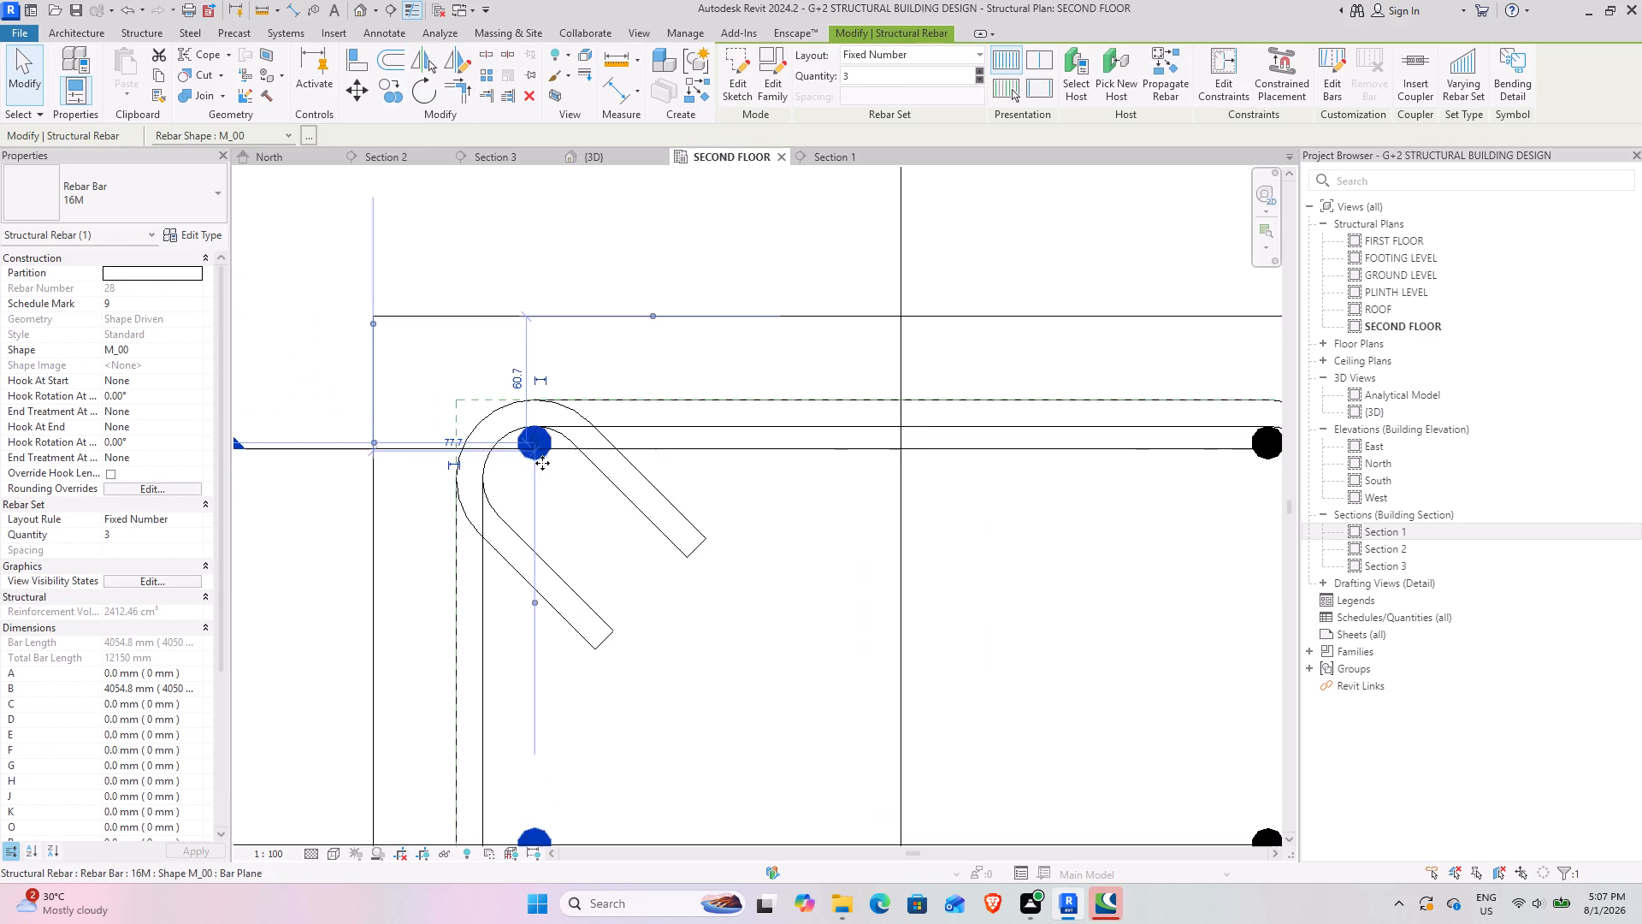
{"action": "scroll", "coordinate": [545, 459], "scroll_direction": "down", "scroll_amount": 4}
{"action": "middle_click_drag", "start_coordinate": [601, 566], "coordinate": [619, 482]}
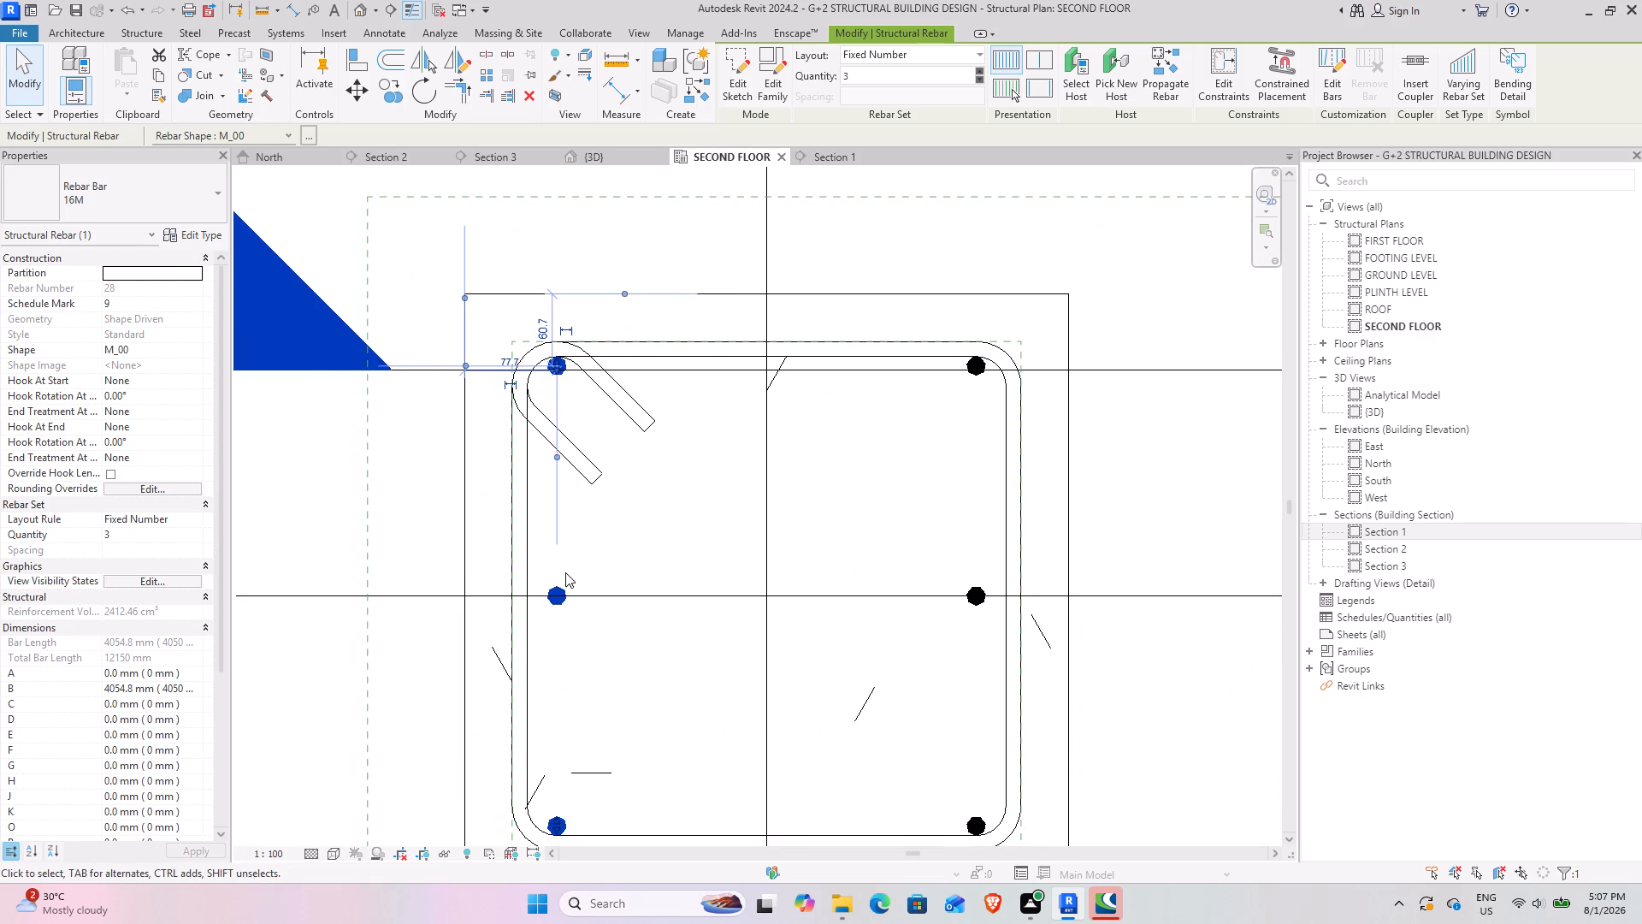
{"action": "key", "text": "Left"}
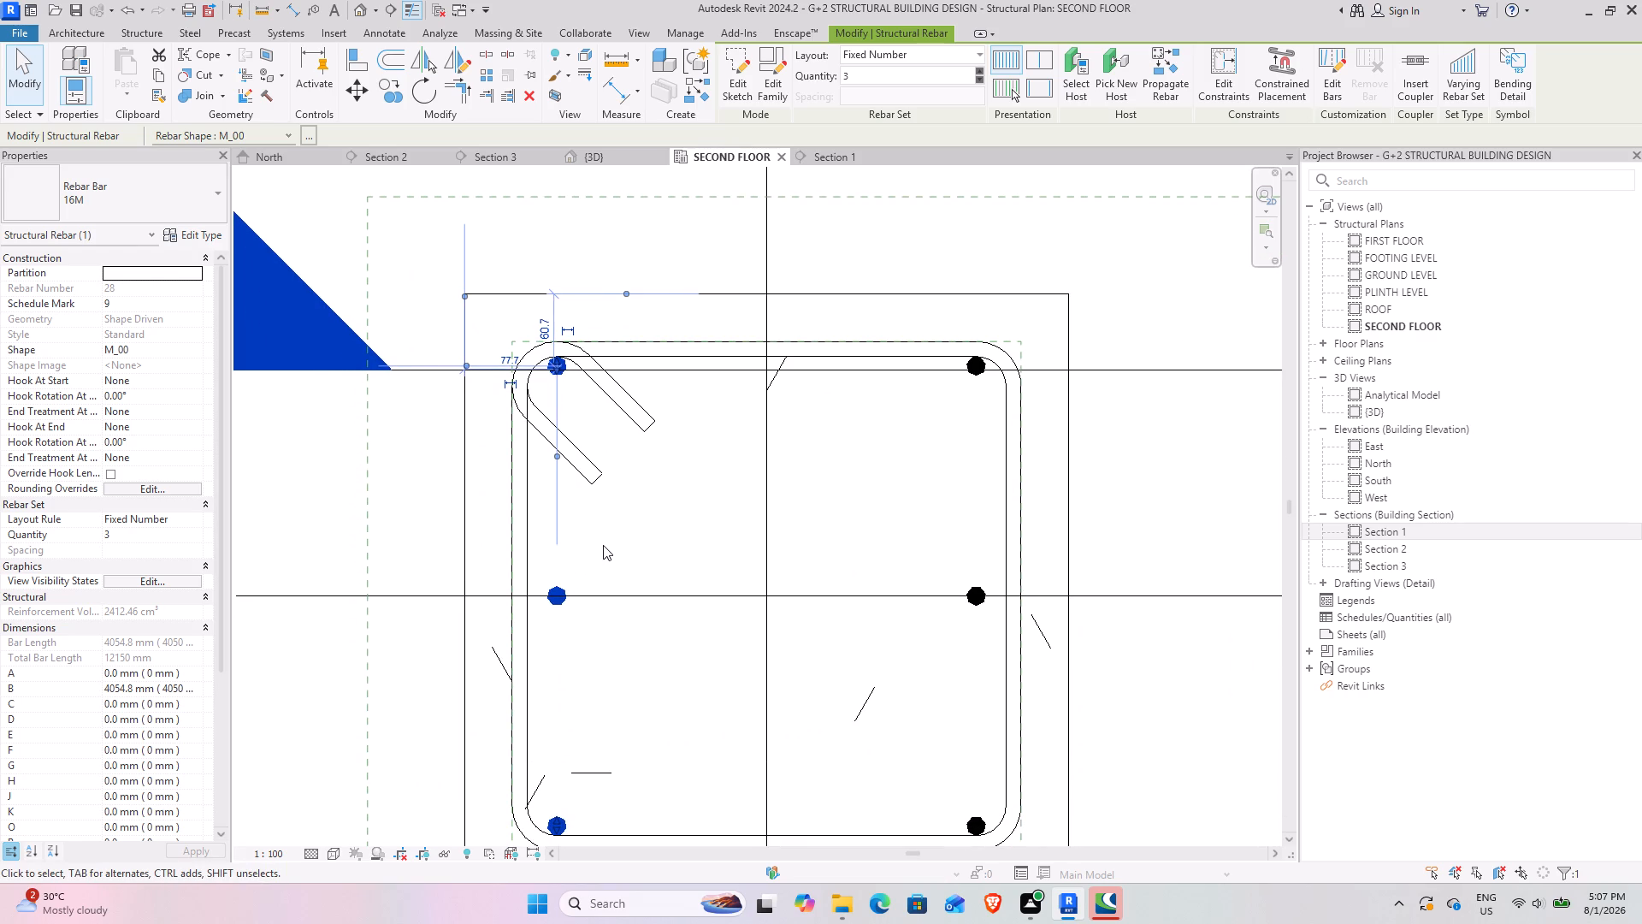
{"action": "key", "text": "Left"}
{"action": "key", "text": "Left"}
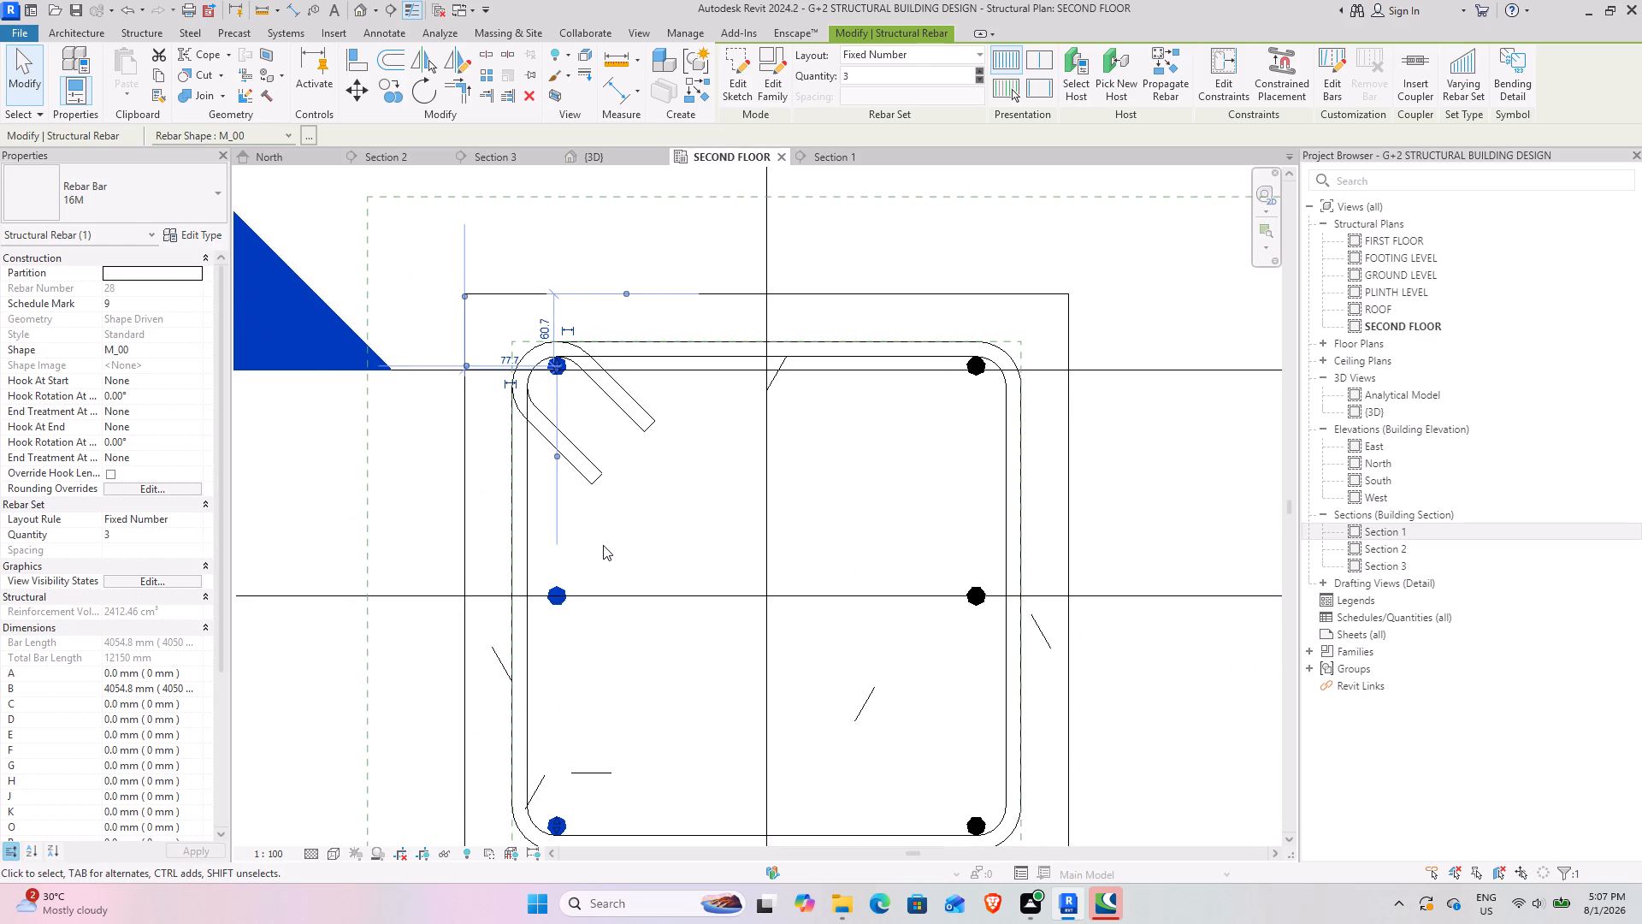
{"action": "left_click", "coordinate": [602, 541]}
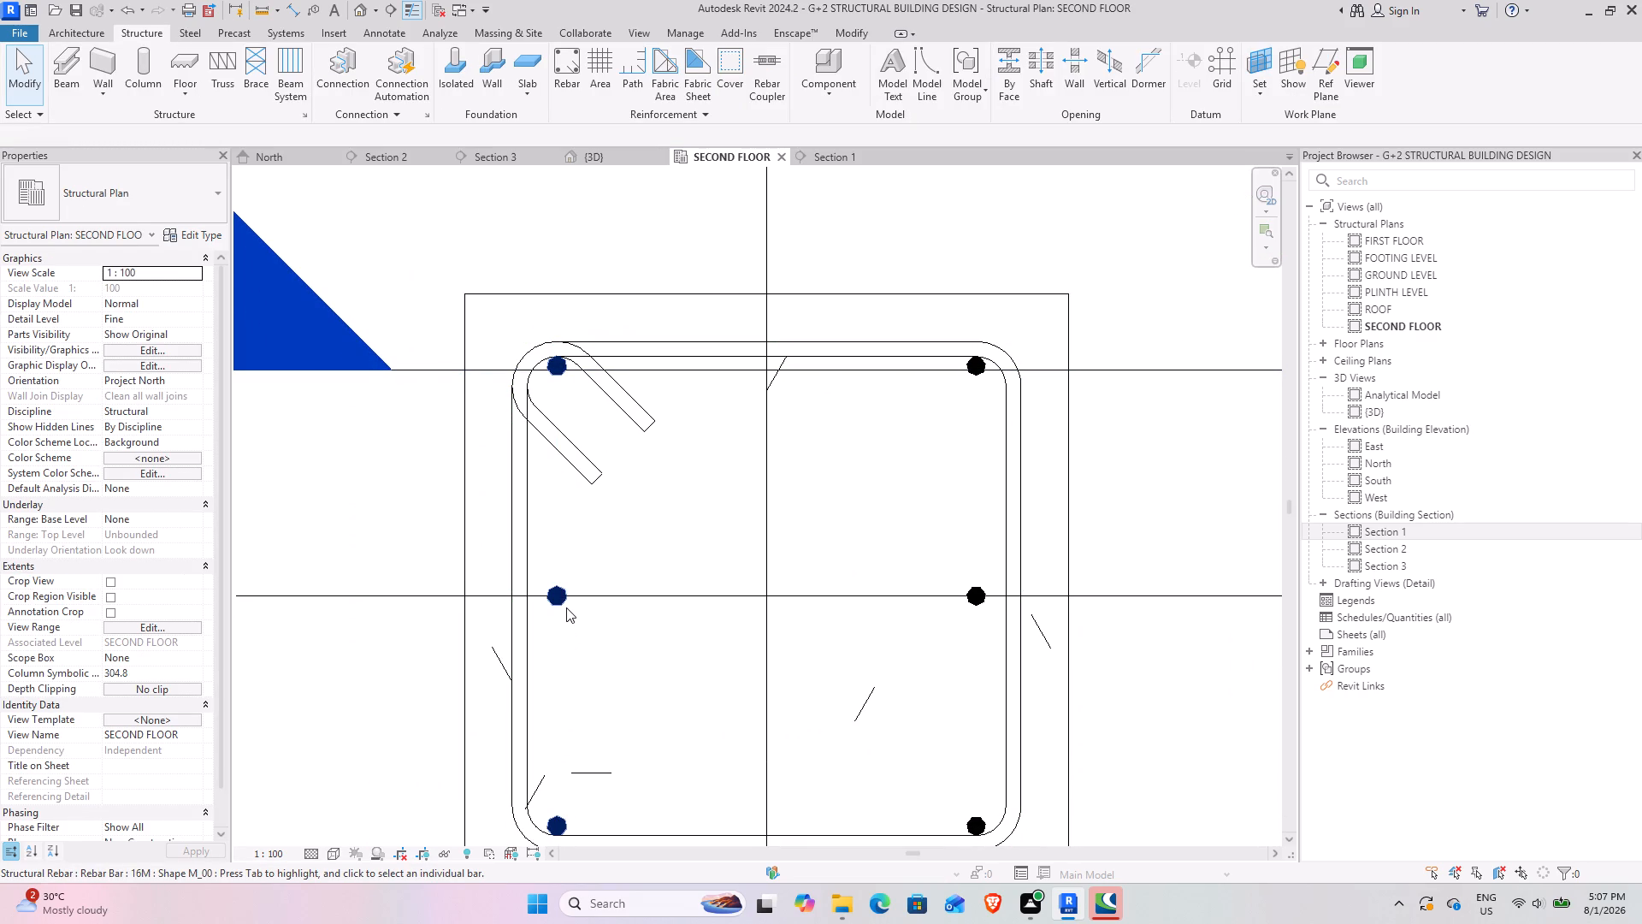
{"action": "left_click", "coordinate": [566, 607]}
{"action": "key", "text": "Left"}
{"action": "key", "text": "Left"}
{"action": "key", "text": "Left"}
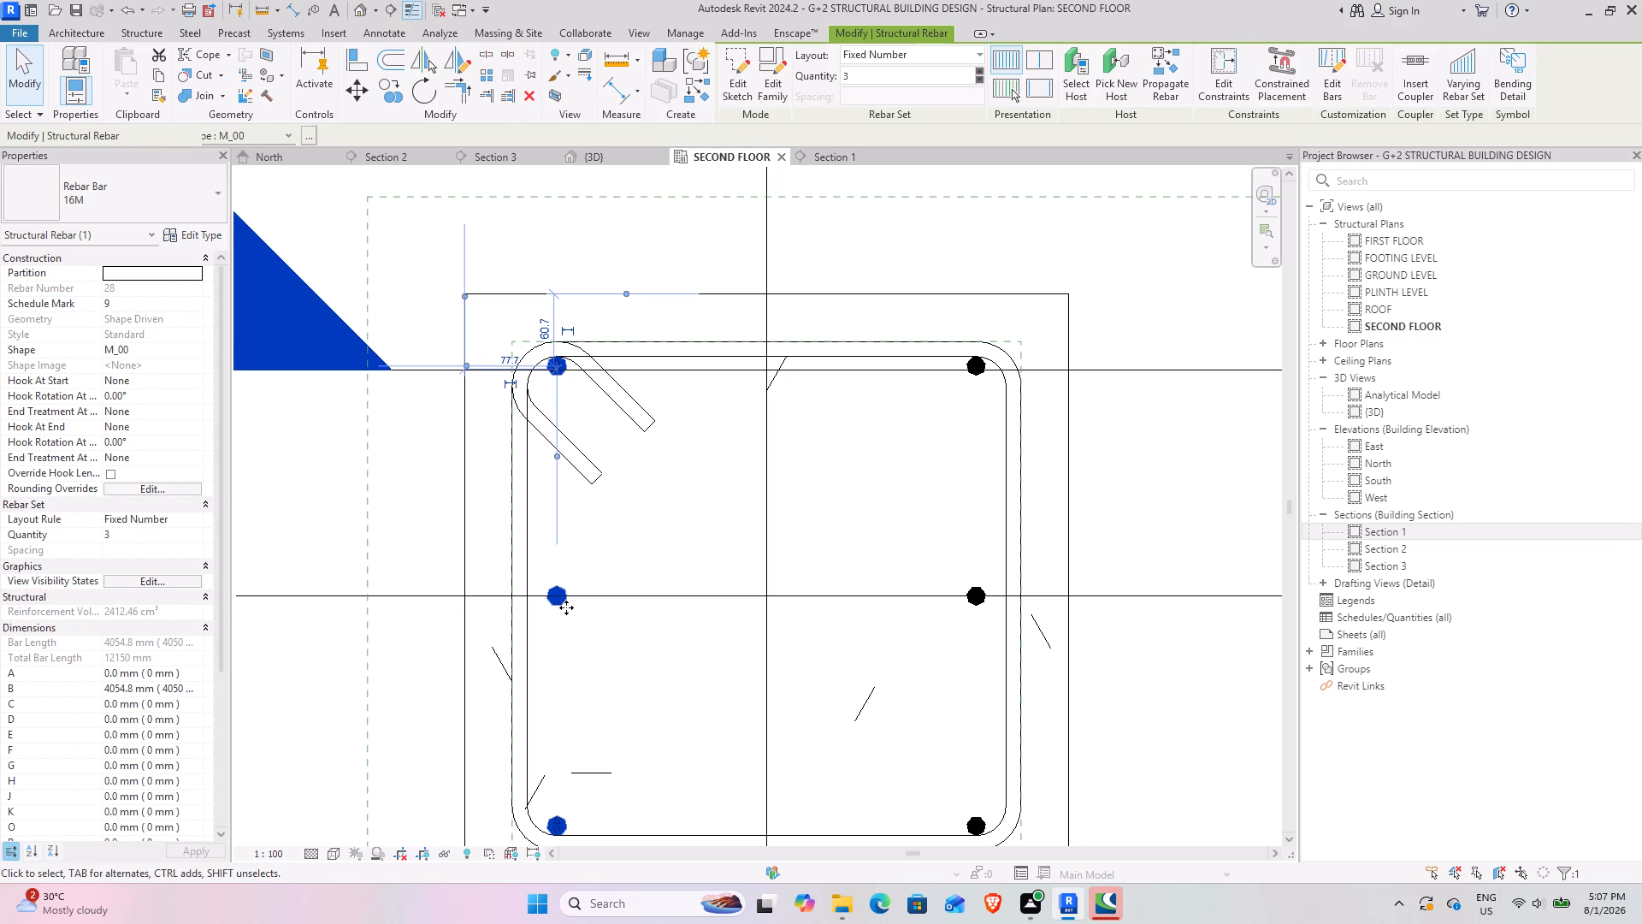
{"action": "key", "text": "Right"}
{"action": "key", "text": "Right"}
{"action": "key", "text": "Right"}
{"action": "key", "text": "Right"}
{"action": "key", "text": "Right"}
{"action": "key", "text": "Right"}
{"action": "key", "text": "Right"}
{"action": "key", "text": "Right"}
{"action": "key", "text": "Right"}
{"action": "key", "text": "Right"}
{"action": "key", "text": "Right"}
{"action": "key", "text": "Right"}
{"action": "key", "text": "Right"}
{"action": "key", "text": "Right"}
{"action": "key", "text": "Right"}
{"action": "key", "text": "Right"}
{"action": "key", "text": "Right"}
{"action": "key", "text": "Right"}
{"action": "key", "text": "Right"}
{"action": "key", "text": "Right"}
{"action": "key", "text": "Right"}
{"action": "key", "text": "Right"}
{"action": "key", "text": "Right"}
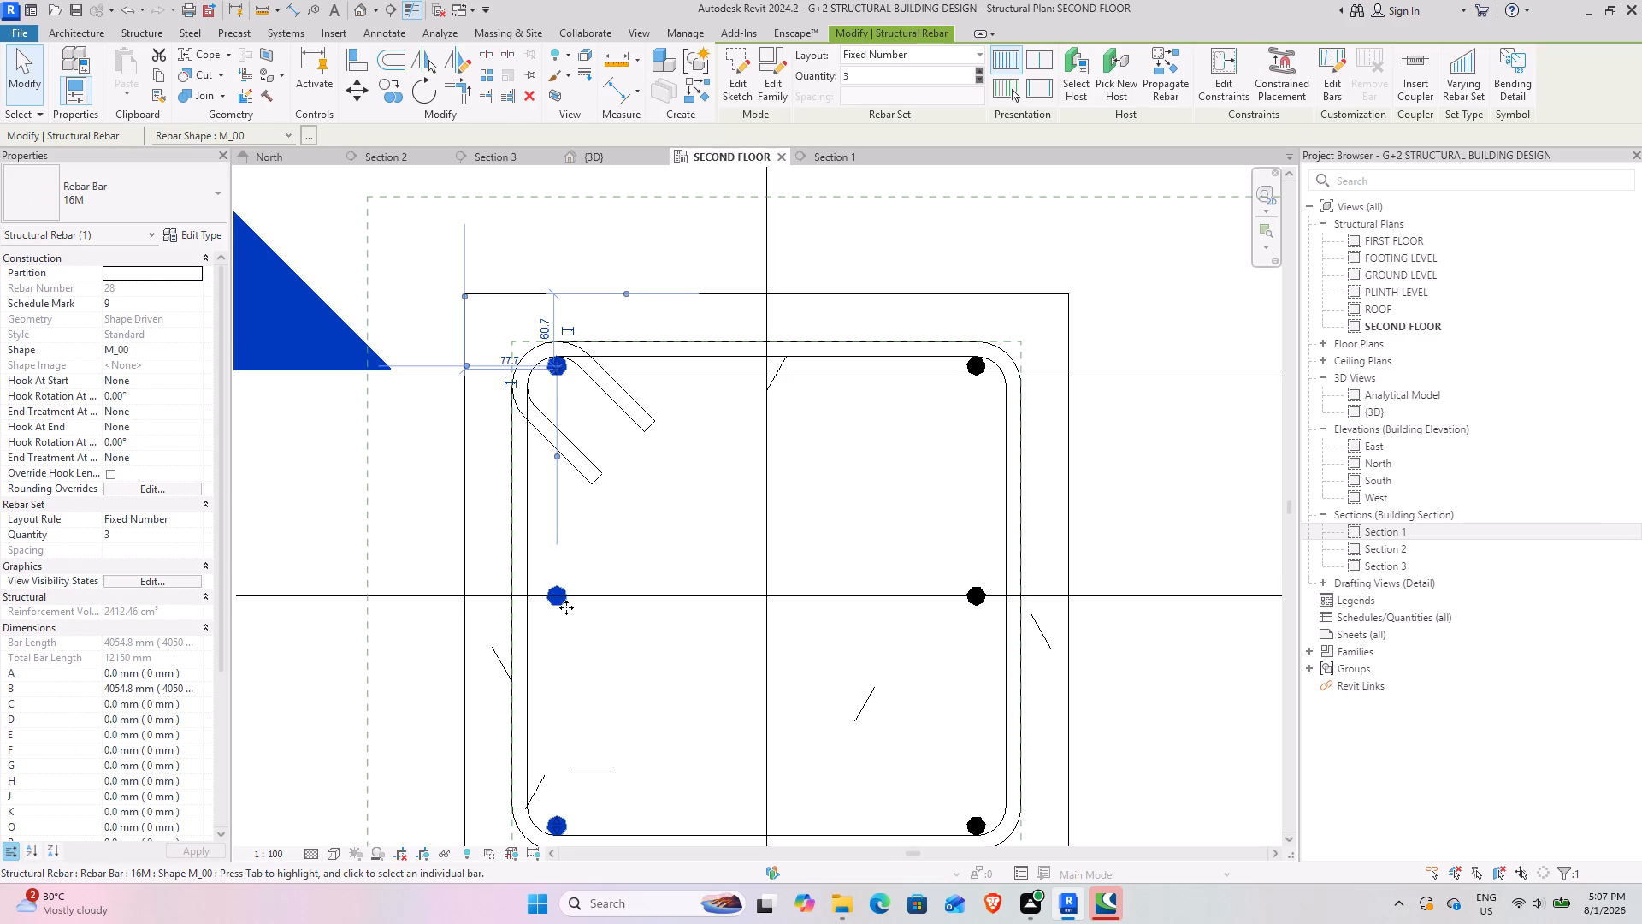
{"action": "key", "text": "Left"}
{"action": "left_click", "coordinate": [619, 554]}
Move the mirrored three-bar vertical set outward into the tie's corner, about 65.6 mm from the adjacent column face.
{"action": "scroll", "coordinate": [632, 438], "scroll_direction": "down", "scroll_amount": 2}
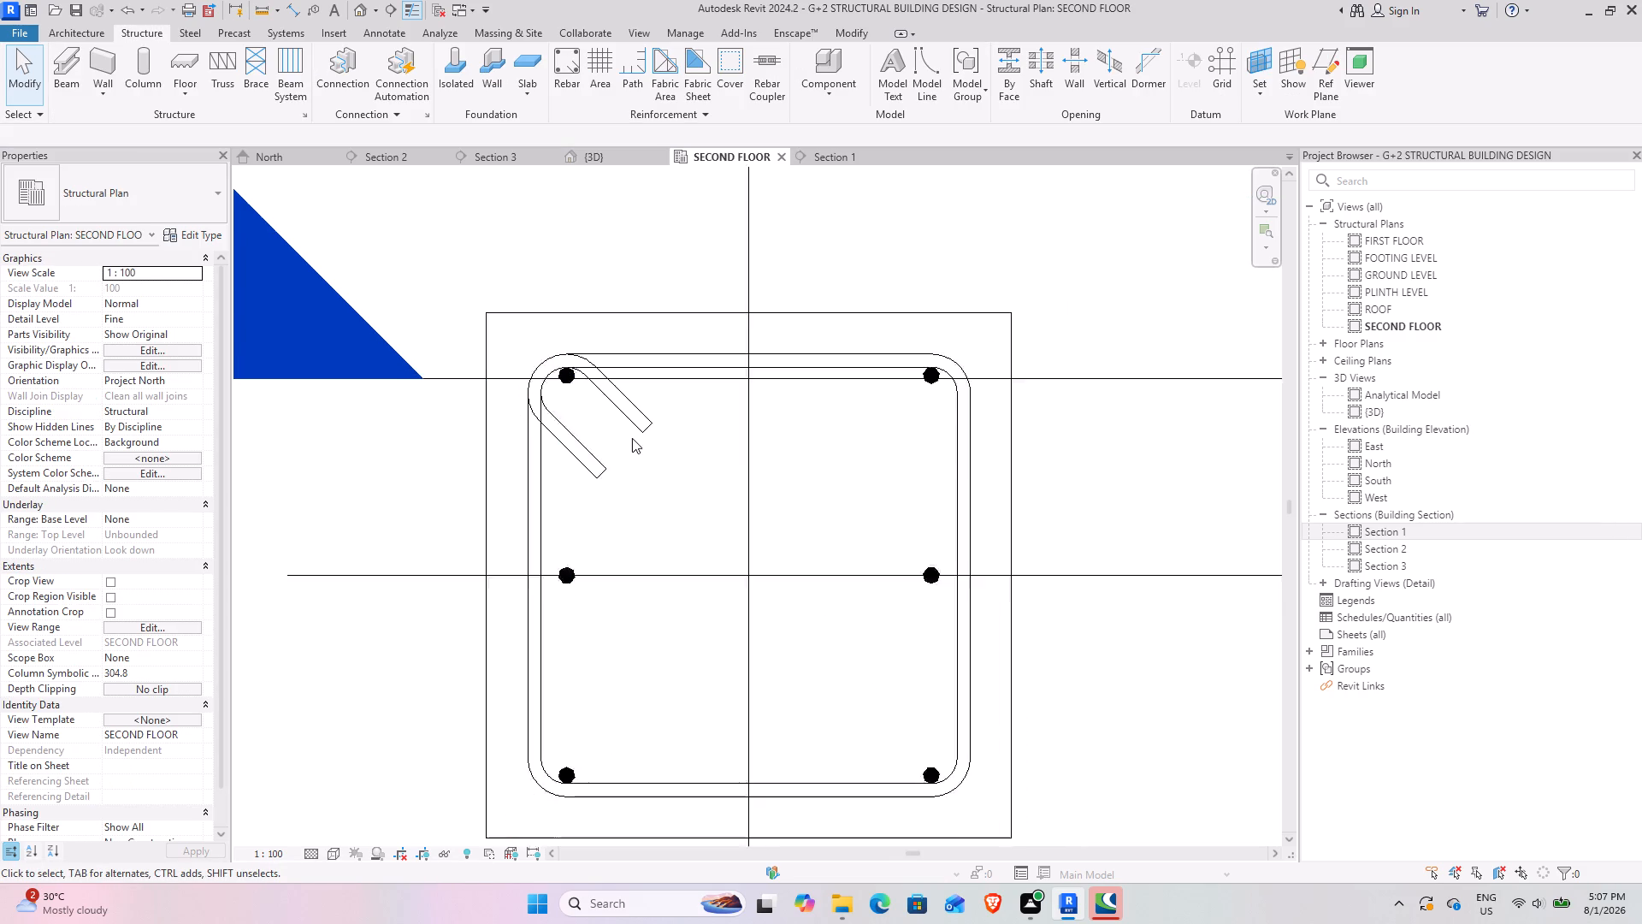
{"action": "scroll", "coordinate": [632, 438], "scroll_direction": "down", "scroll_amount": 2}
{"action": "scroll", "coordinate": [827, 502], "scroll_direction": "up", "scroll_amount": 7}
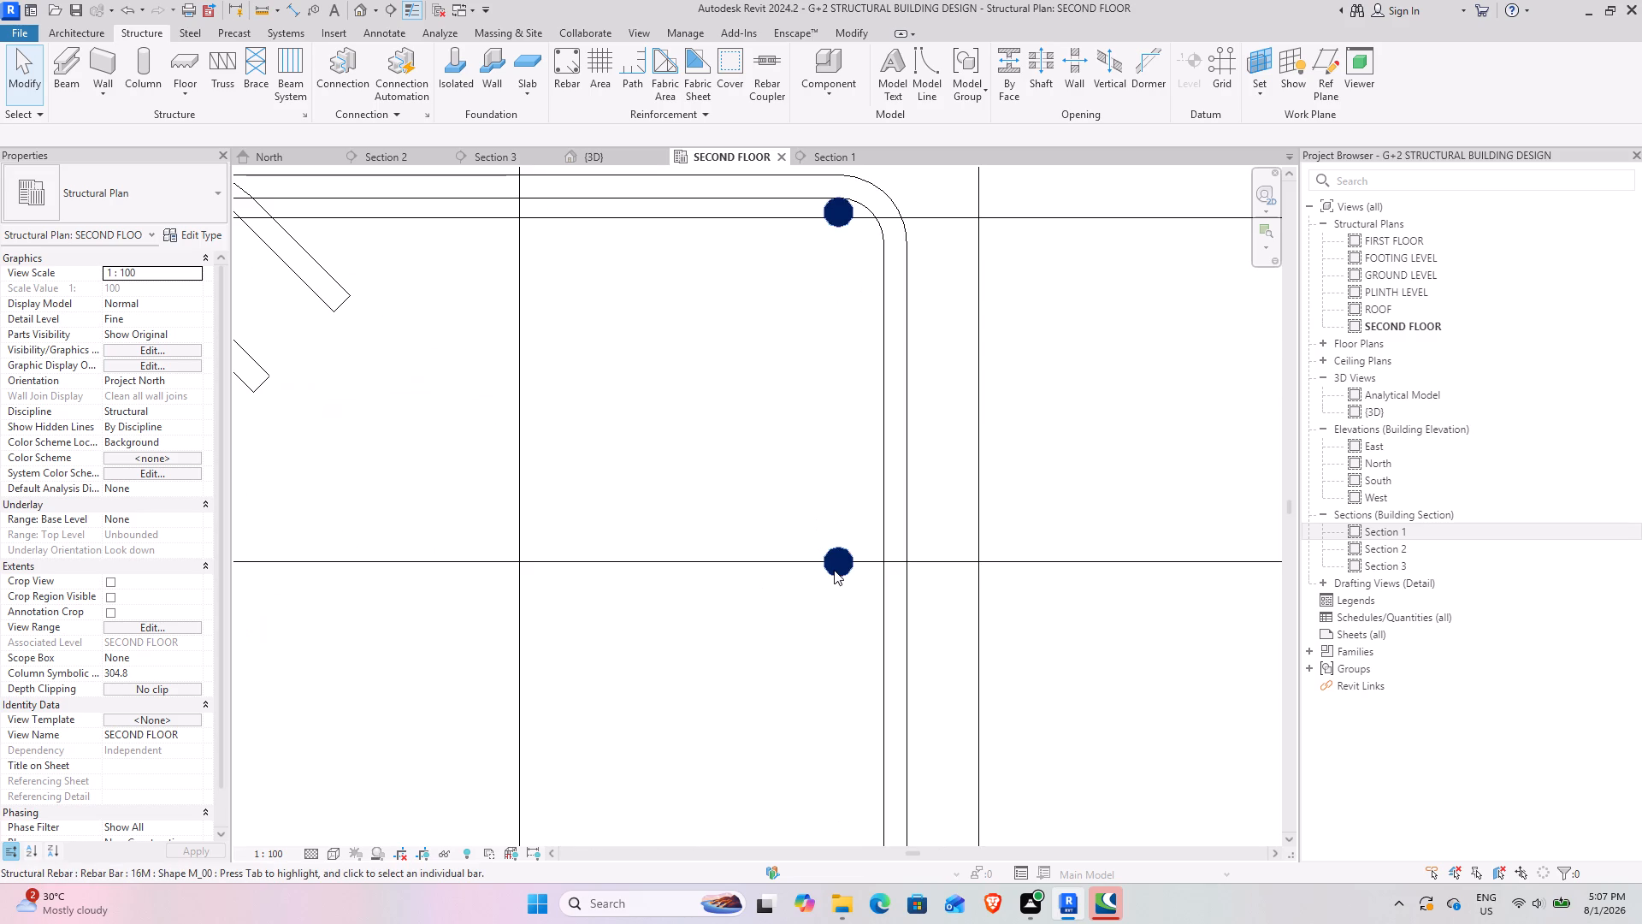
{"action": "left_click", "coordinate": [834, 570]}
{"action": "left_click_drag", "start_coordinate": [842, 555], "coordinate": [871, 558]}
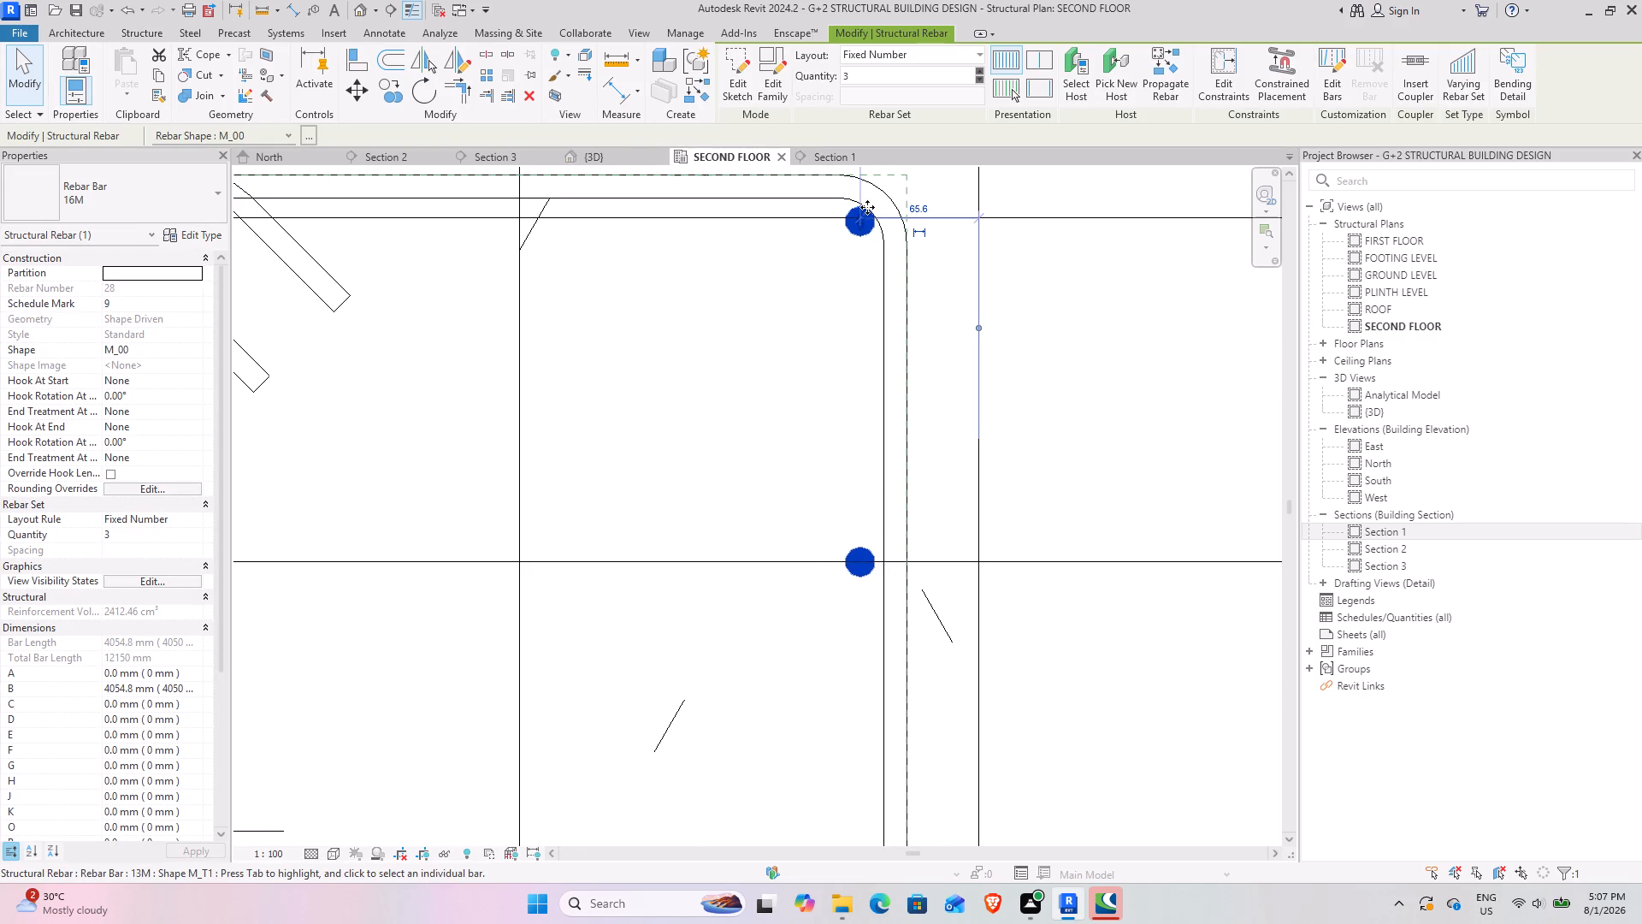
{"action": "left_click_drag", "start_coordinate": [859, 221], "coordinate": [858, 239]}
Move the original three-bar vertical set into the tie's hooked corner, about 65.6 mm from both adjacent column faces.
{"action": "scroll", "coordinate": [778, 481], "scroll_direction": "down", "scroll_amount": 4}
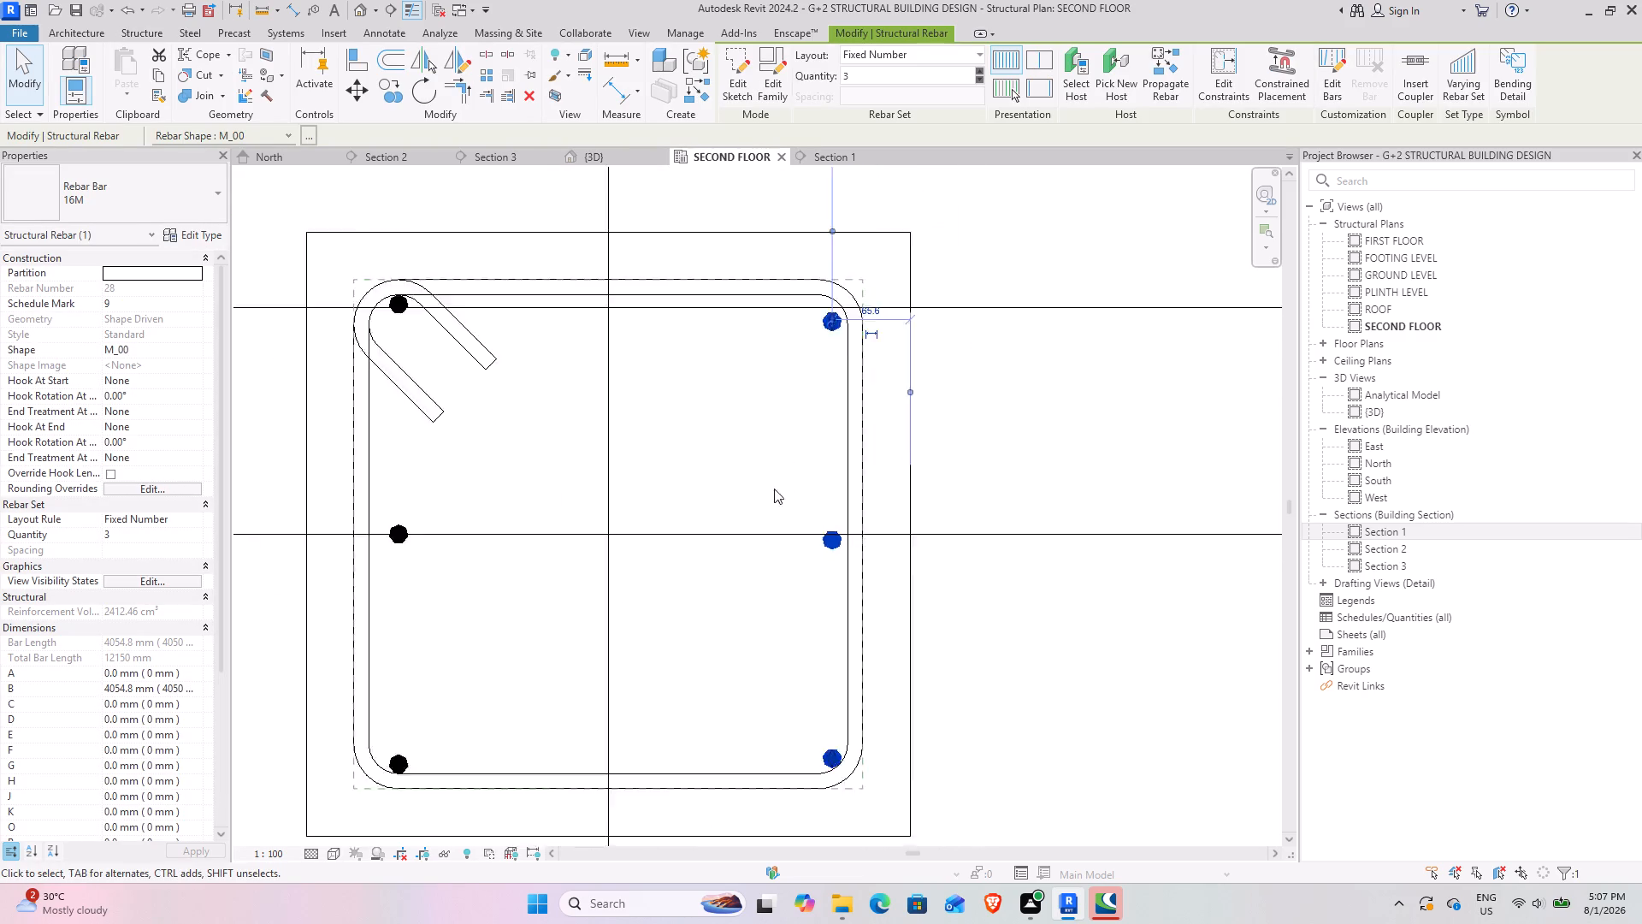
{"action": "middle_click_drag", "start_coordinate": [718, 576], "coordinate": [778, 533]}
{"action": "left_click", "coordinate": [499, 482]}
{"action": "left_click_drag", "start_coordinate": [510, 482], "coordinate": [487, 486]}
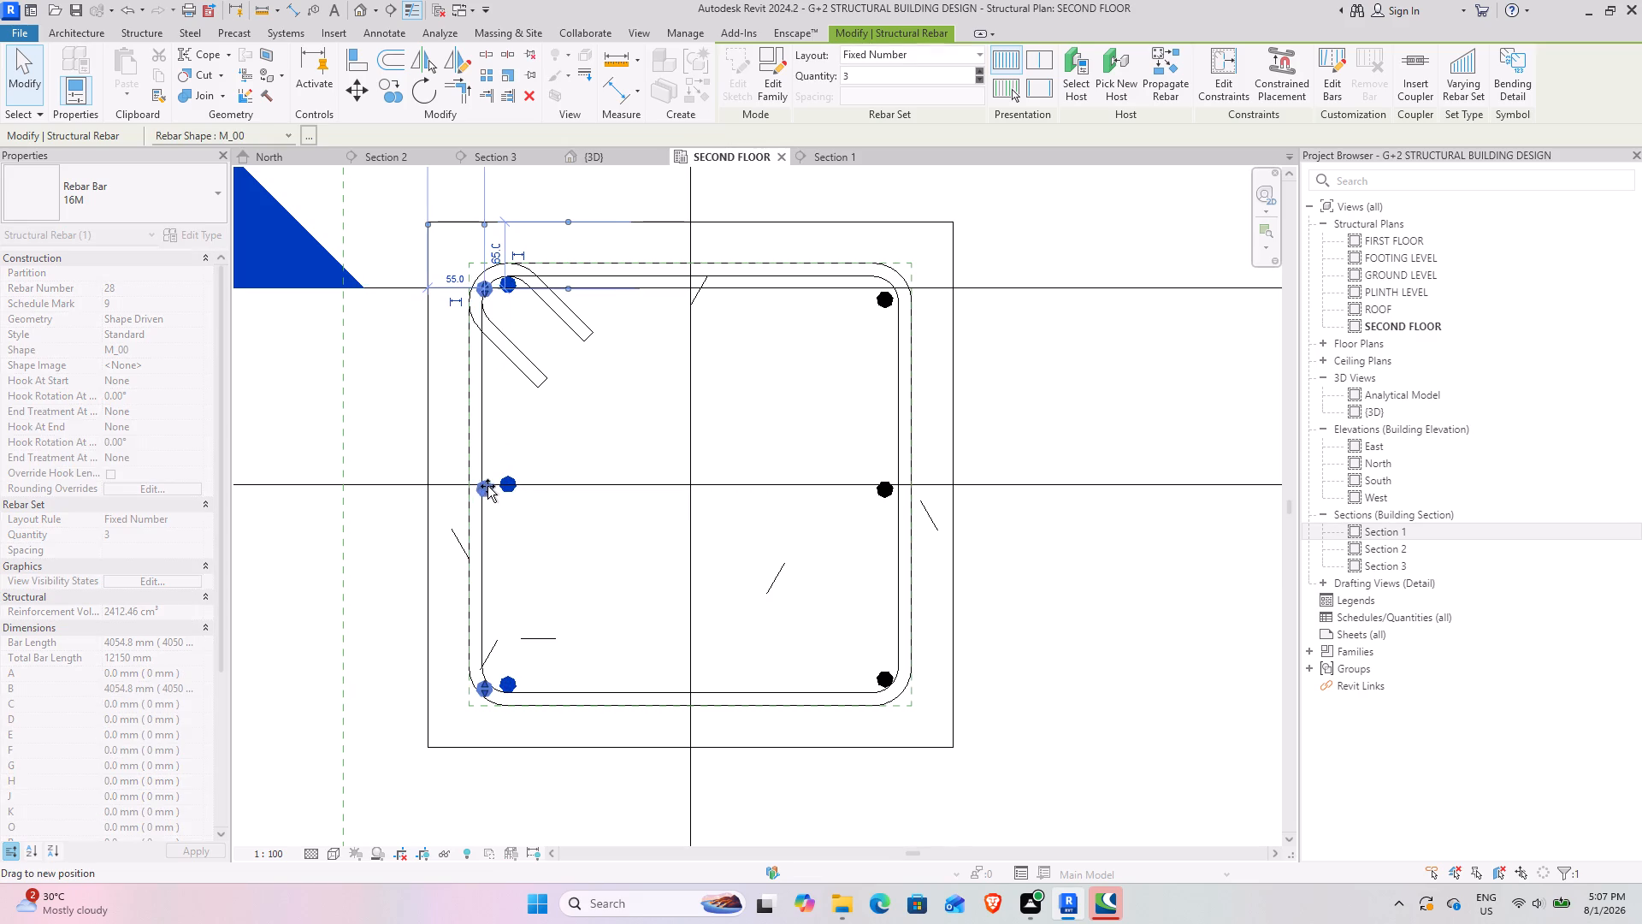
{"action": "left_click_drag", "start_coordinate": [487, 486], "coordinate": [499, 484]}
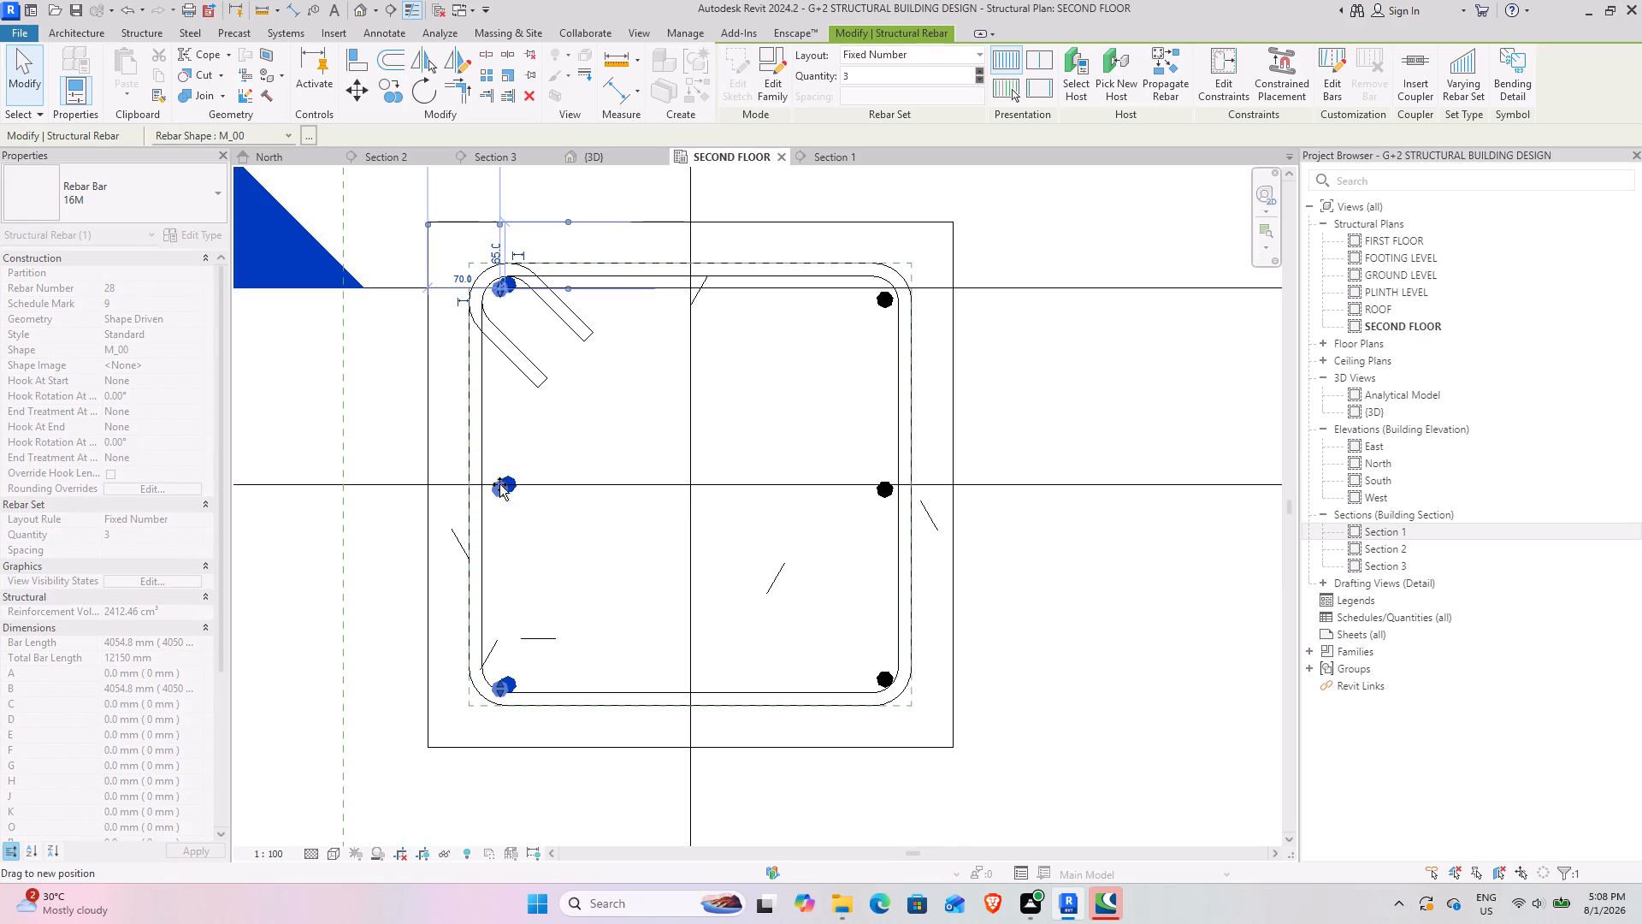
{"action": "left_click_drag", "start_coordinate": [499, 484], "coordinate": [494, 477]}
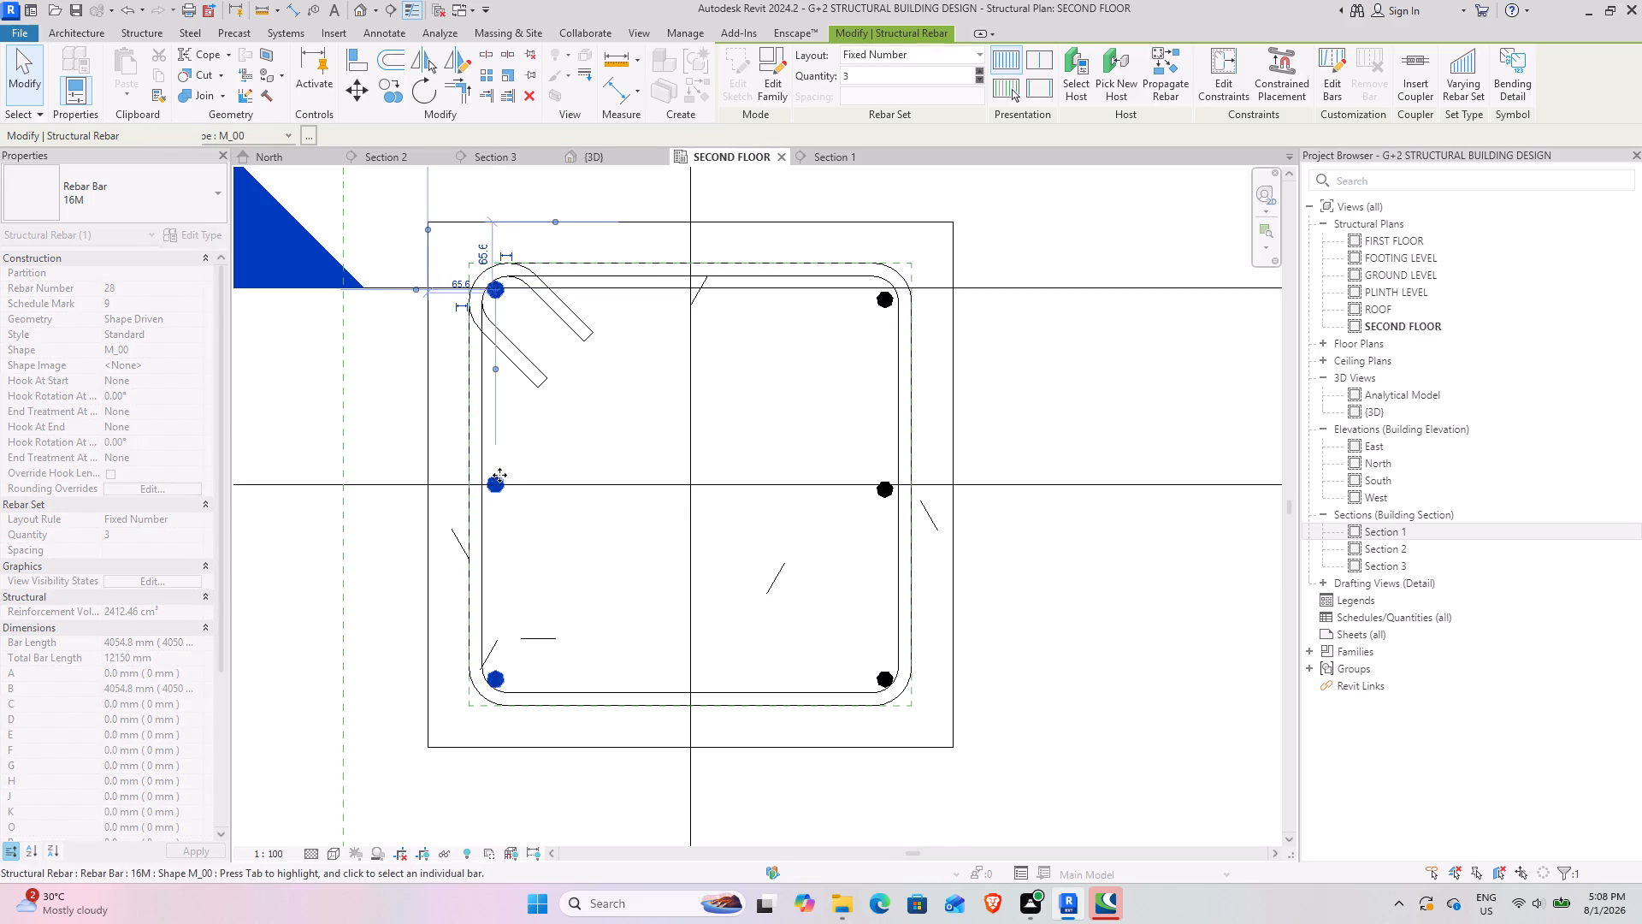
{"action": "scroll", "coordinate": [507, 384], "scroll_direction": "up", "scroll_amount": 4}
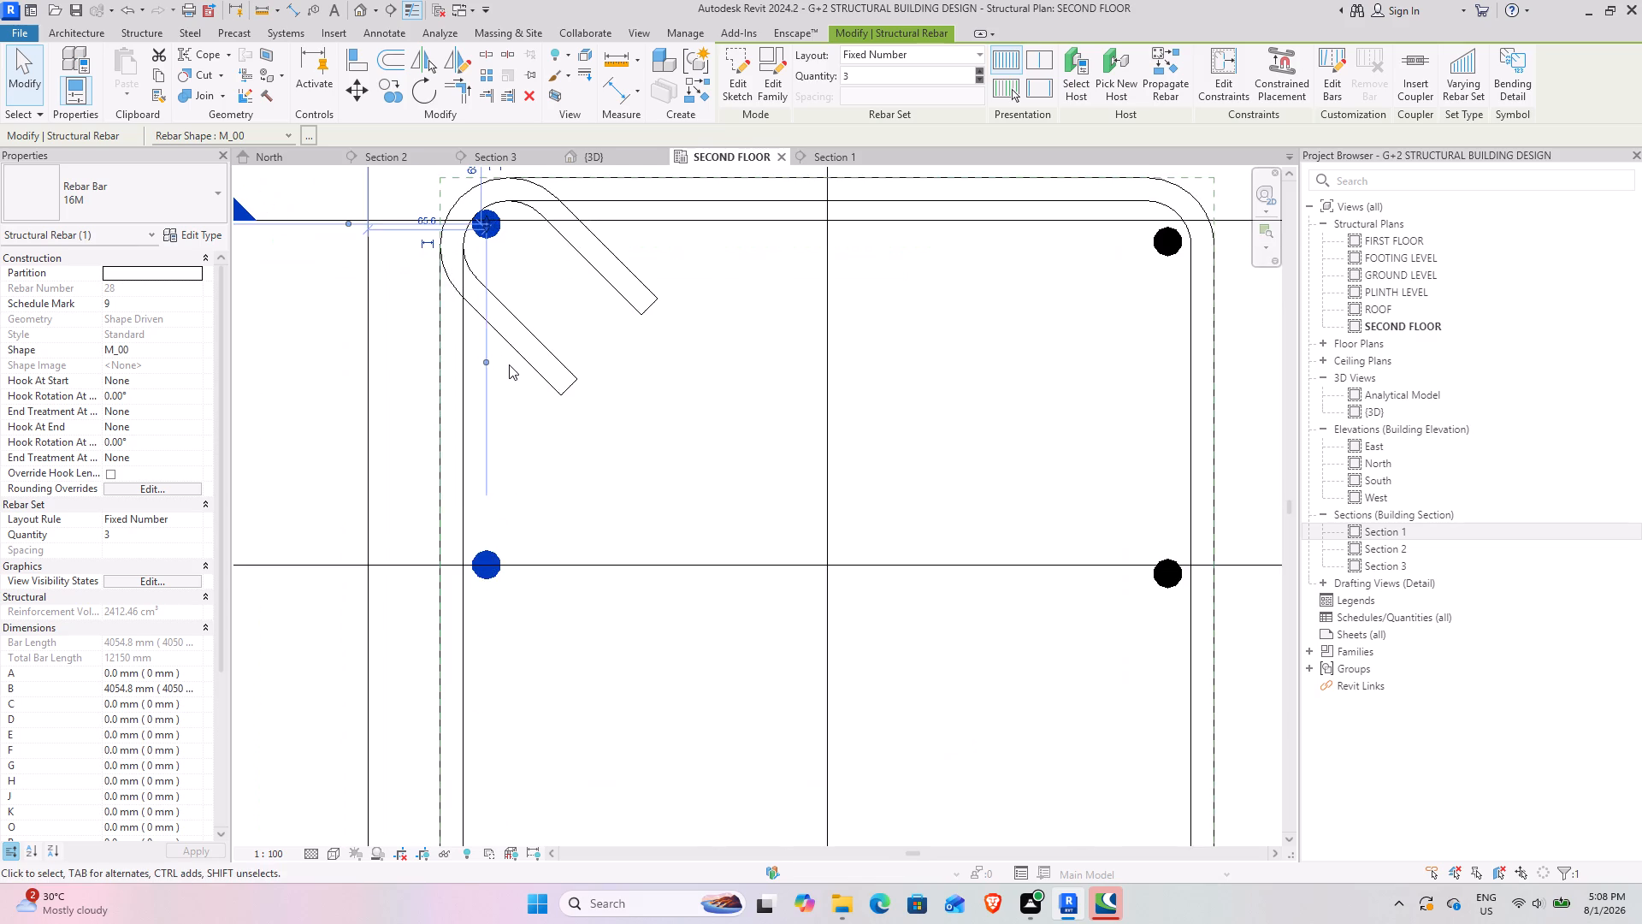
{"action": "scroll", "coordinate": [509, 364], "scroll_direction": "down", "scroll_amount": 3}
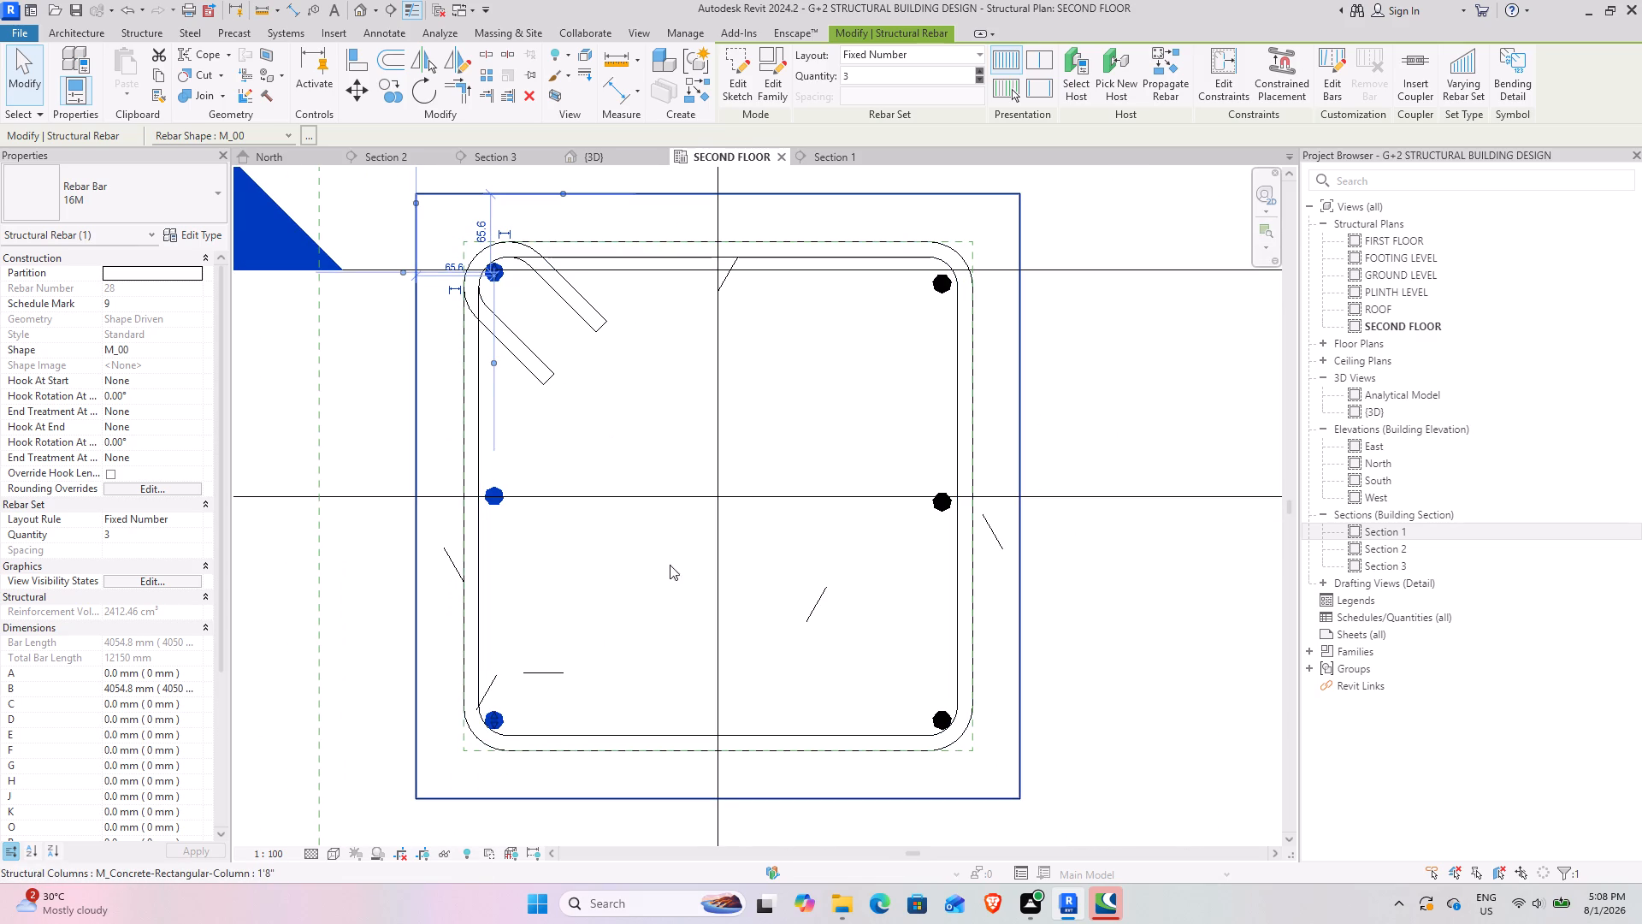
{"action": "left_click_drag", "start_coordinate": [493, 264], "coordinate": [504, 272]}
{"action": "scroll", "coordinate": [848, 348], "scroll_direction": "down", "scroll_amount": 2}
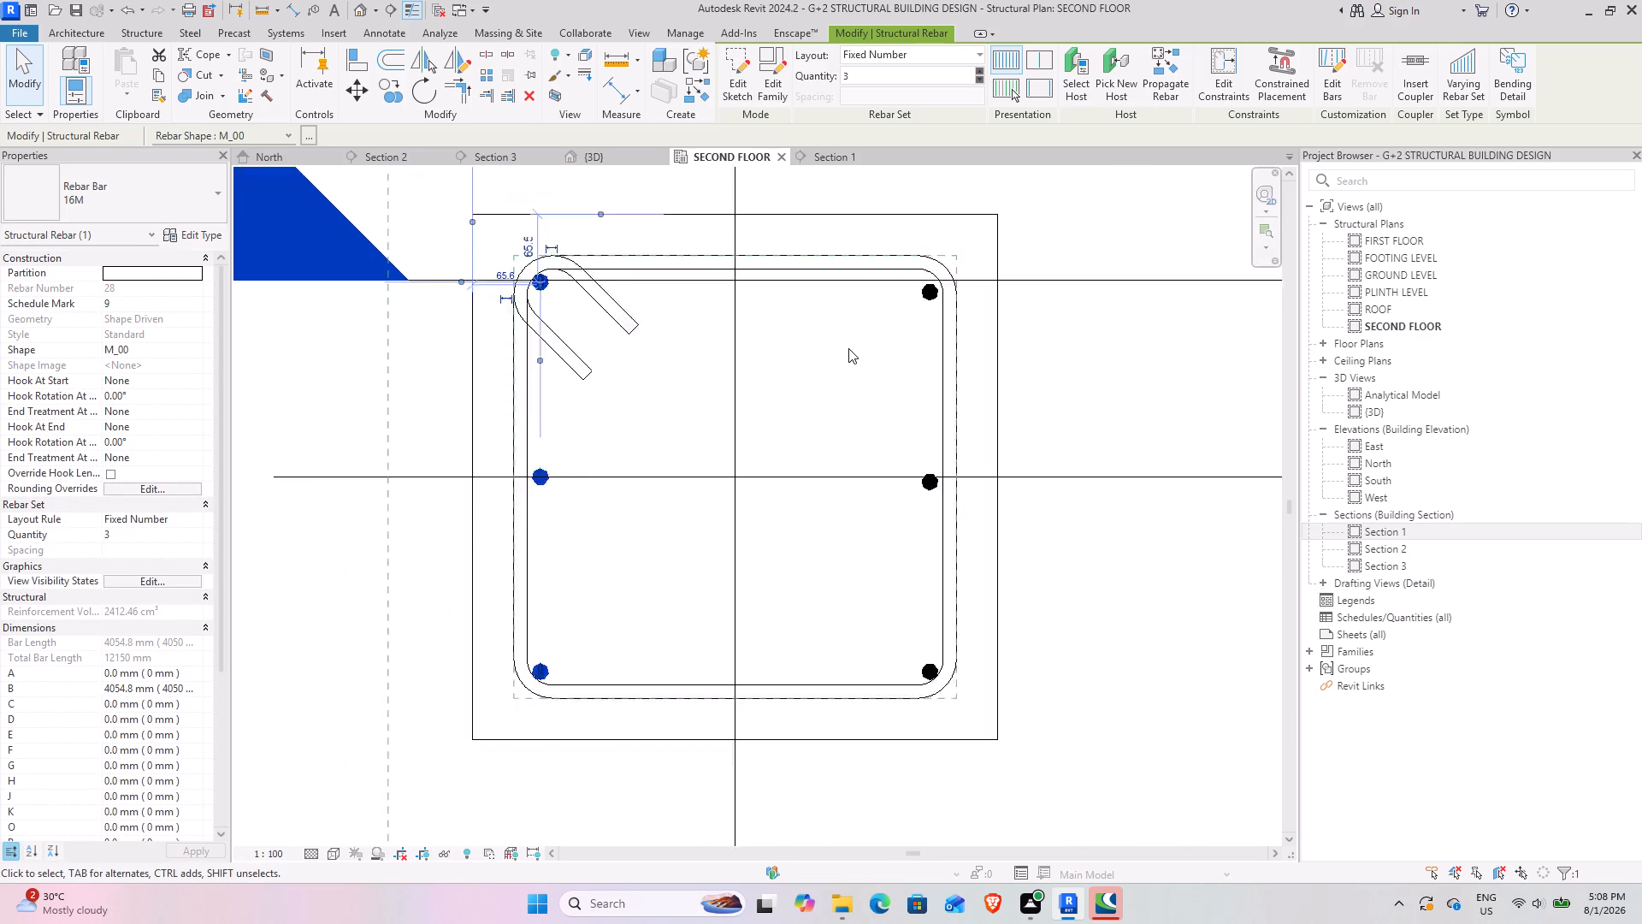
{"action": "scroll", "coordinate": [848, 348], "scroll_direction": "down", "scroll_amount": 1}
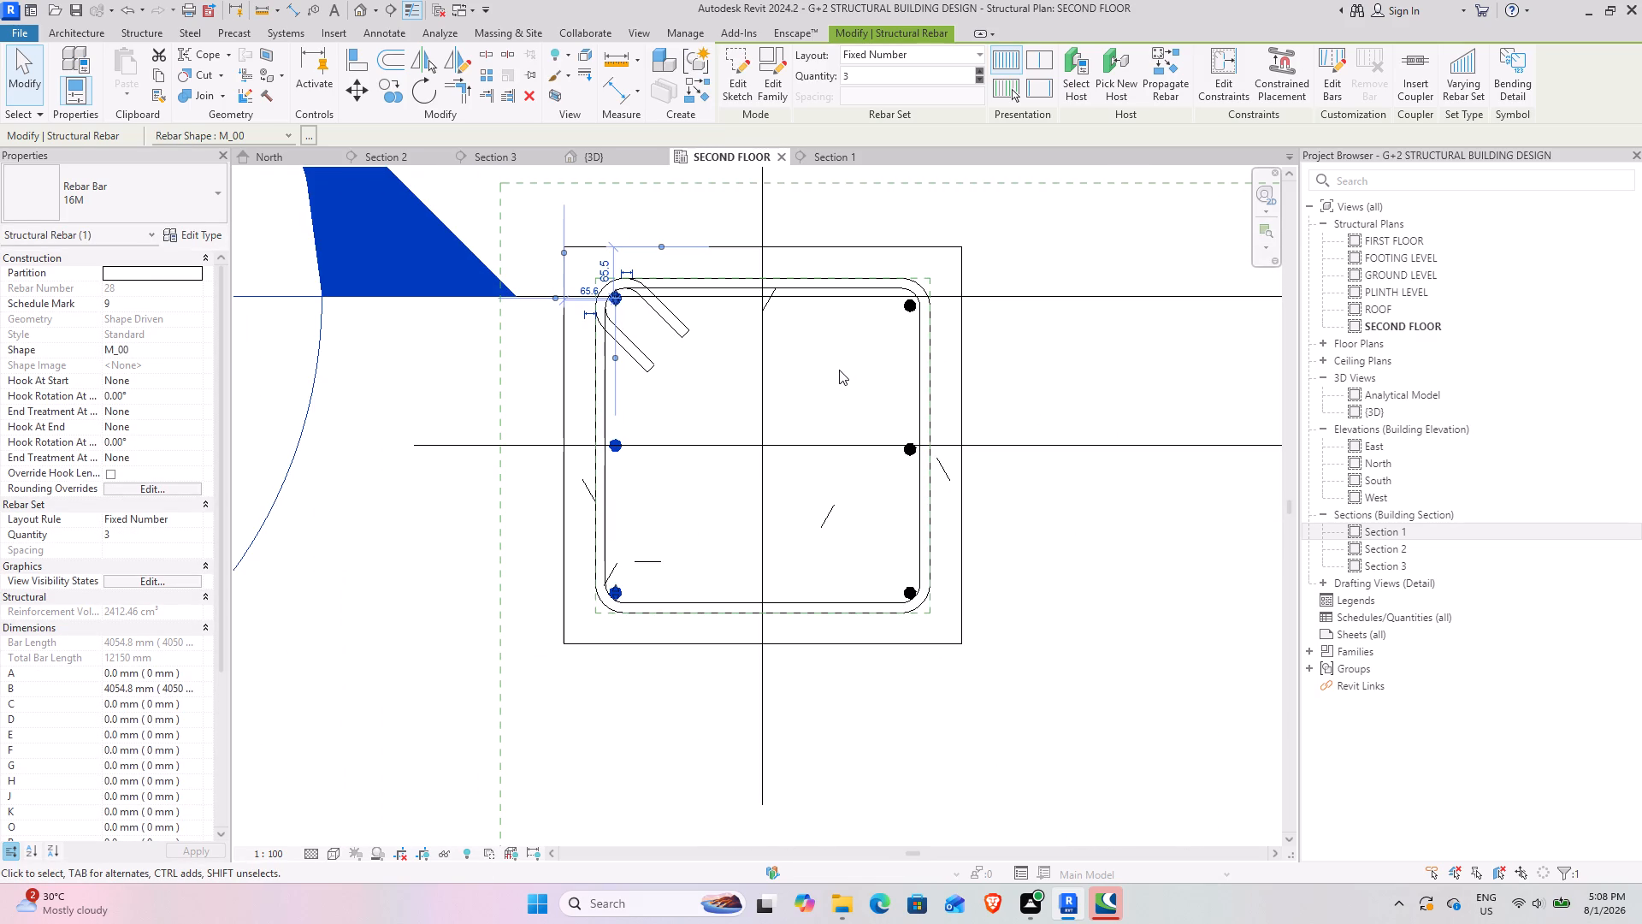